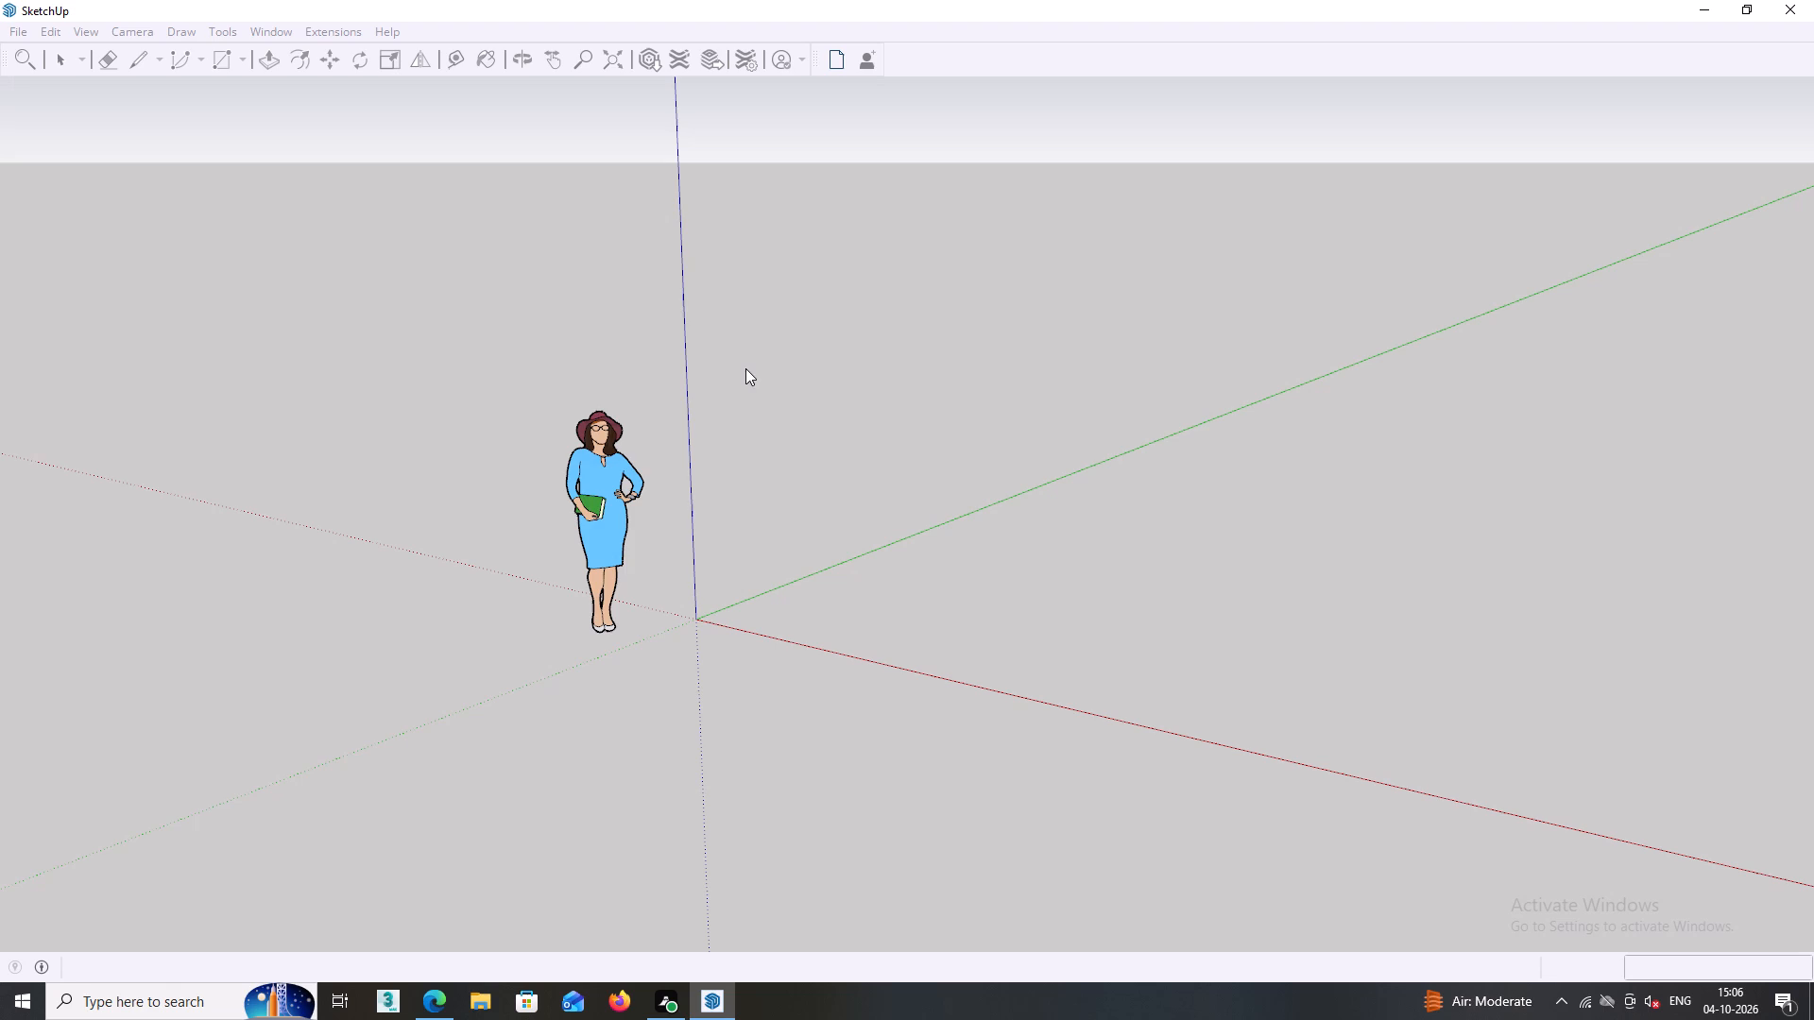
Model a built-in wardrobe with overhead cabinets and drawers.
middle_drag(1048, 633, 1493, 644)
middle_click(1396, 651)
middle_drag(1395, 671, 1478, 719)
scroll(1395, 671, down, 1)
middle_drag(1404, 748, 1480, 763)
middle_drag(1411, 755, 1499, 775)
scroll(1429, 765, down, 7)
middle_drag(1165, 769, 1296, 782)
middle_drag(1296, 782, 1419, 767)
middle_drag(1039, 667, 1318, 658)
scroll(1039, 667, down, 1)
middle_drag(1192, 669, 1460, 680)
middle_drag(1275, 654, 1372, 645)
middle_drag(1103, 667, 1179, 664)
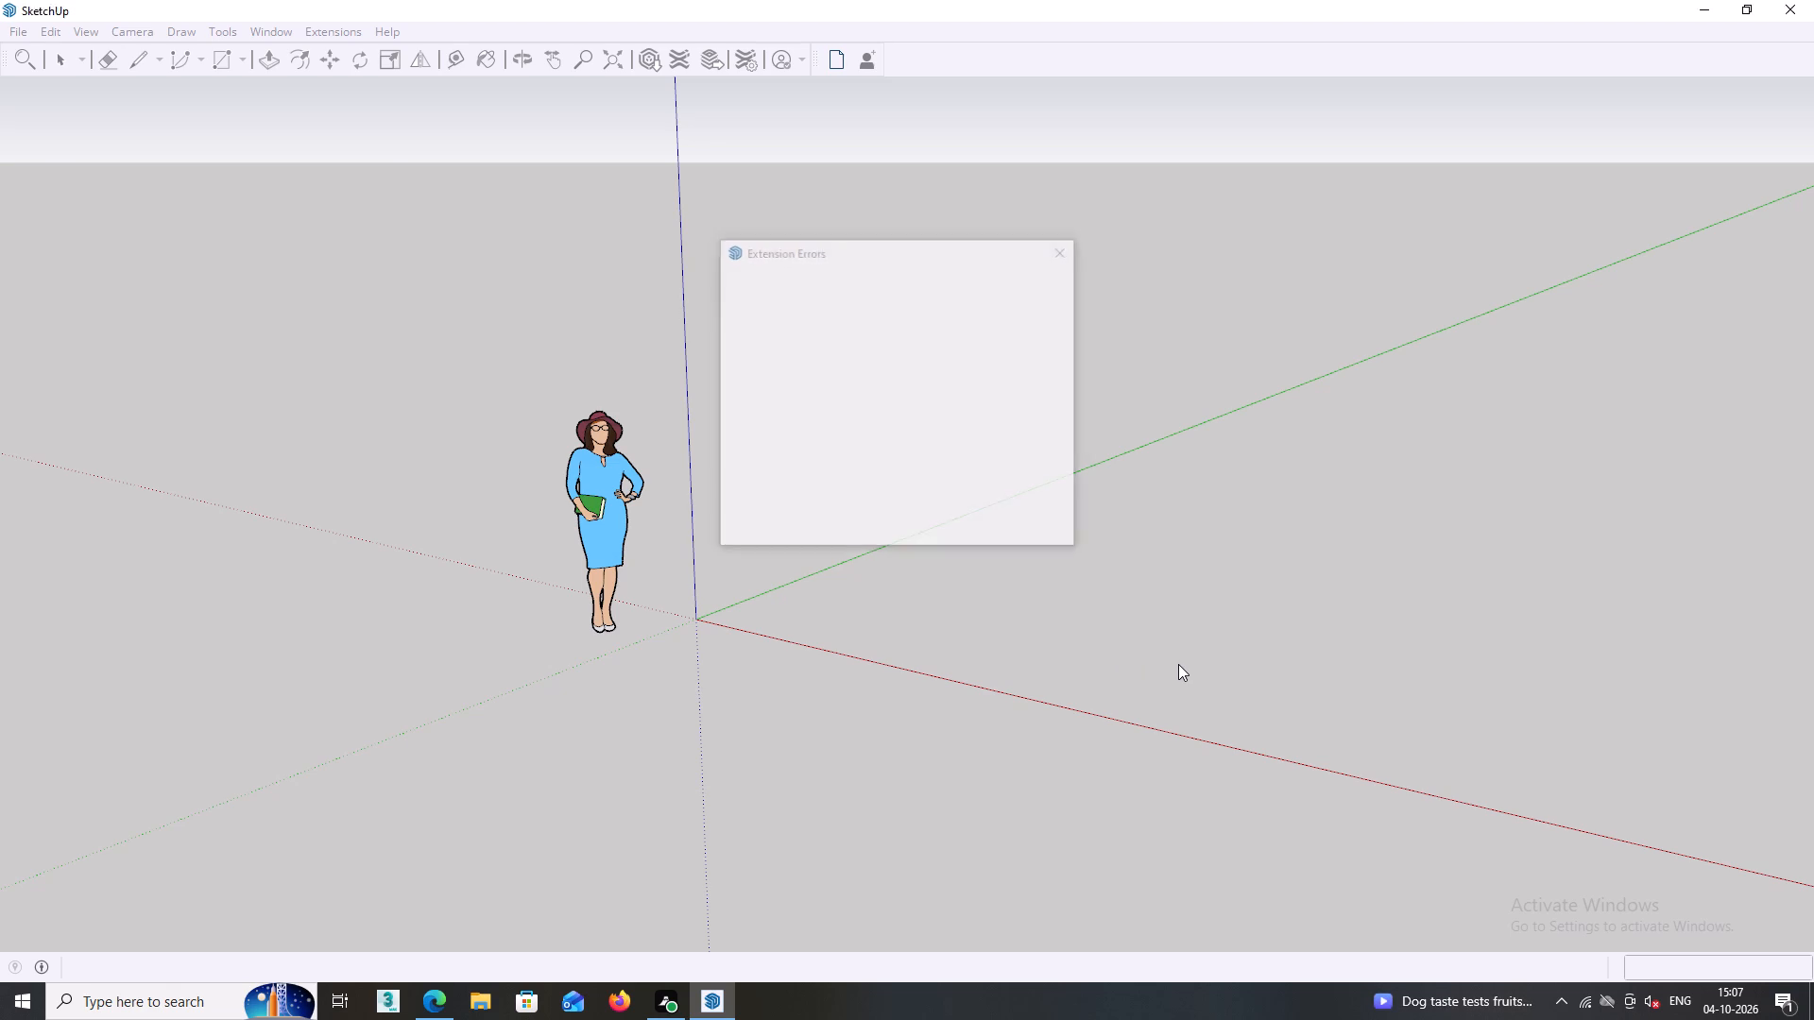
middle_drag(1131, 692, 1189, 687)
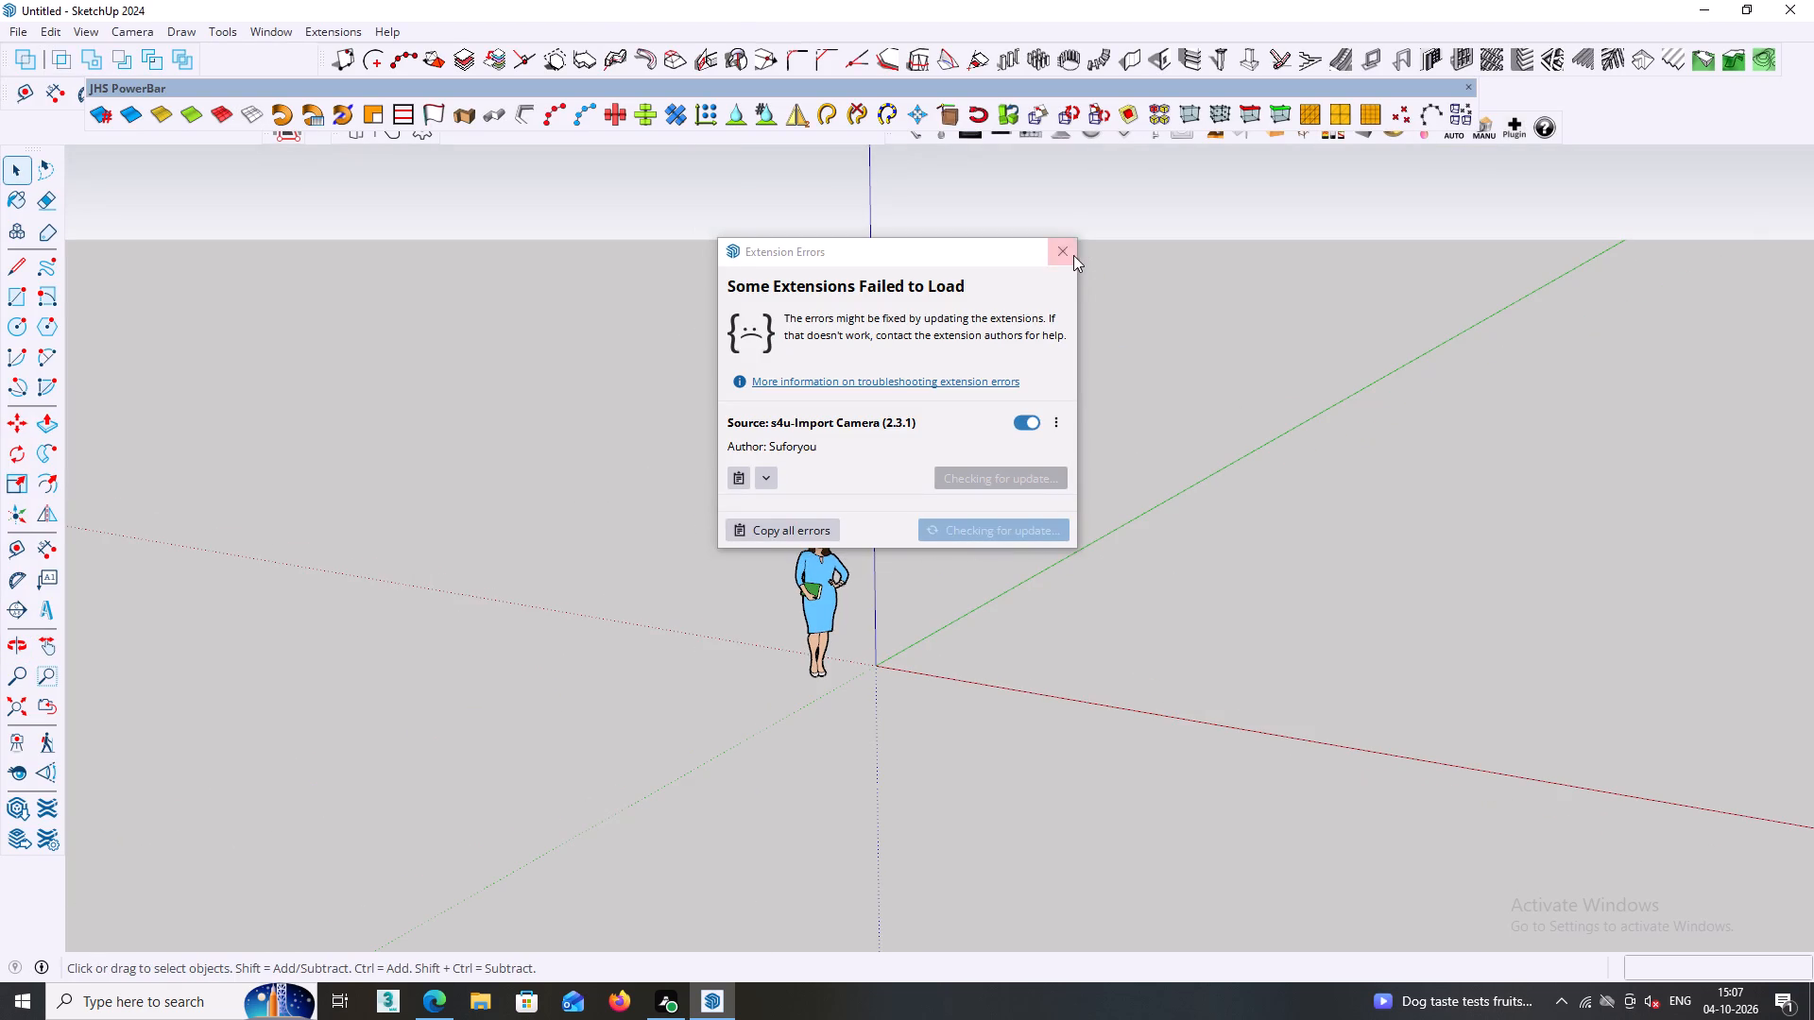
Close the extension errors report and ignore the offered extension updates.
click(1069, 254)
middle_drag(1126, 637, 1318, 630)
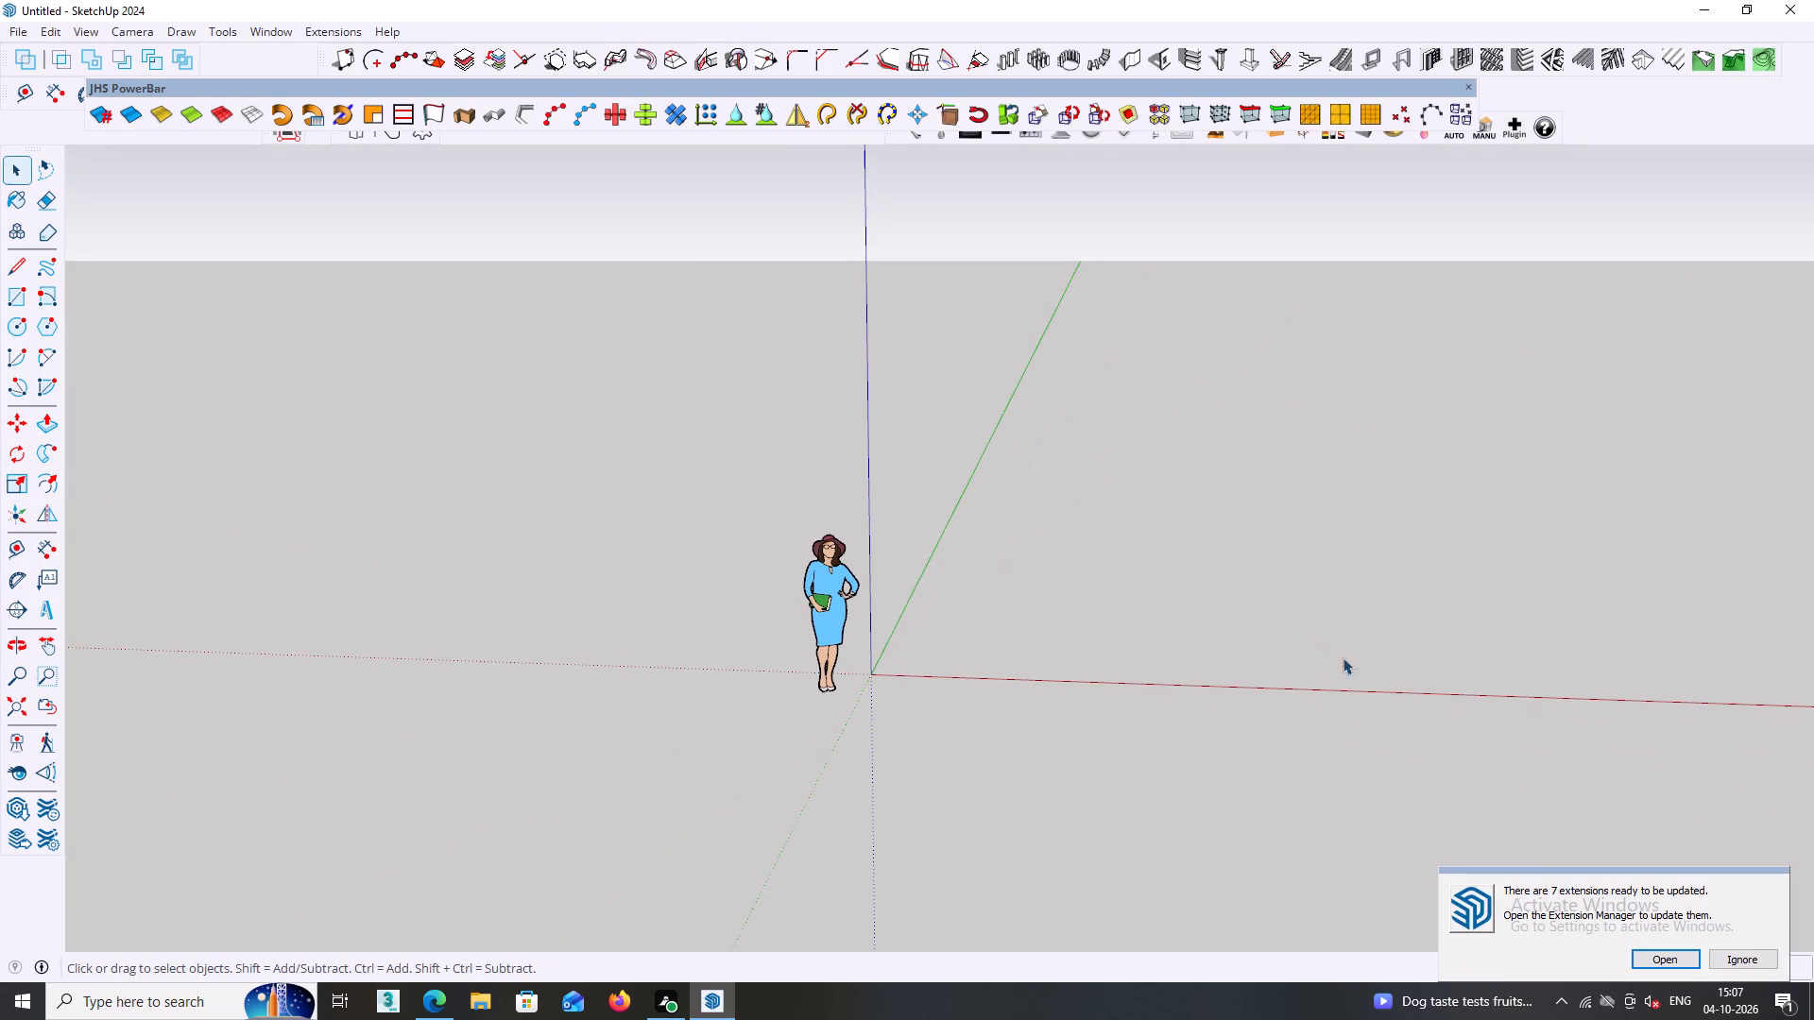
click(1732, 954)
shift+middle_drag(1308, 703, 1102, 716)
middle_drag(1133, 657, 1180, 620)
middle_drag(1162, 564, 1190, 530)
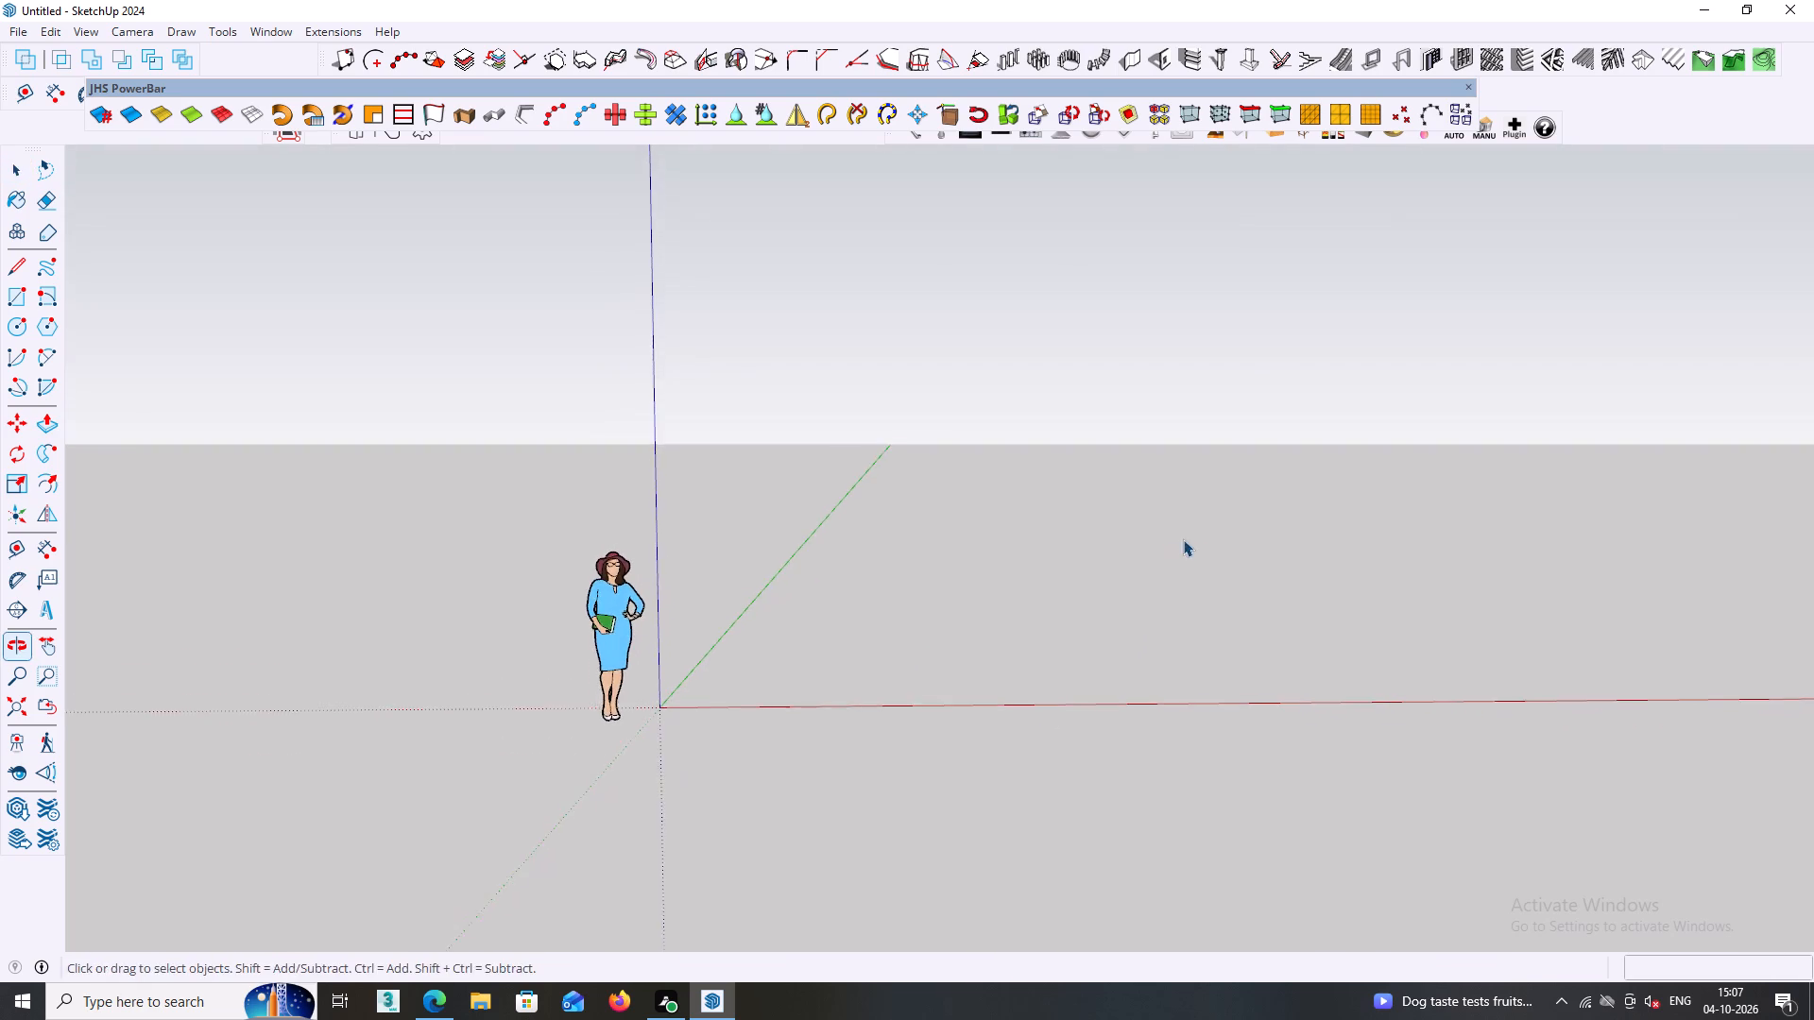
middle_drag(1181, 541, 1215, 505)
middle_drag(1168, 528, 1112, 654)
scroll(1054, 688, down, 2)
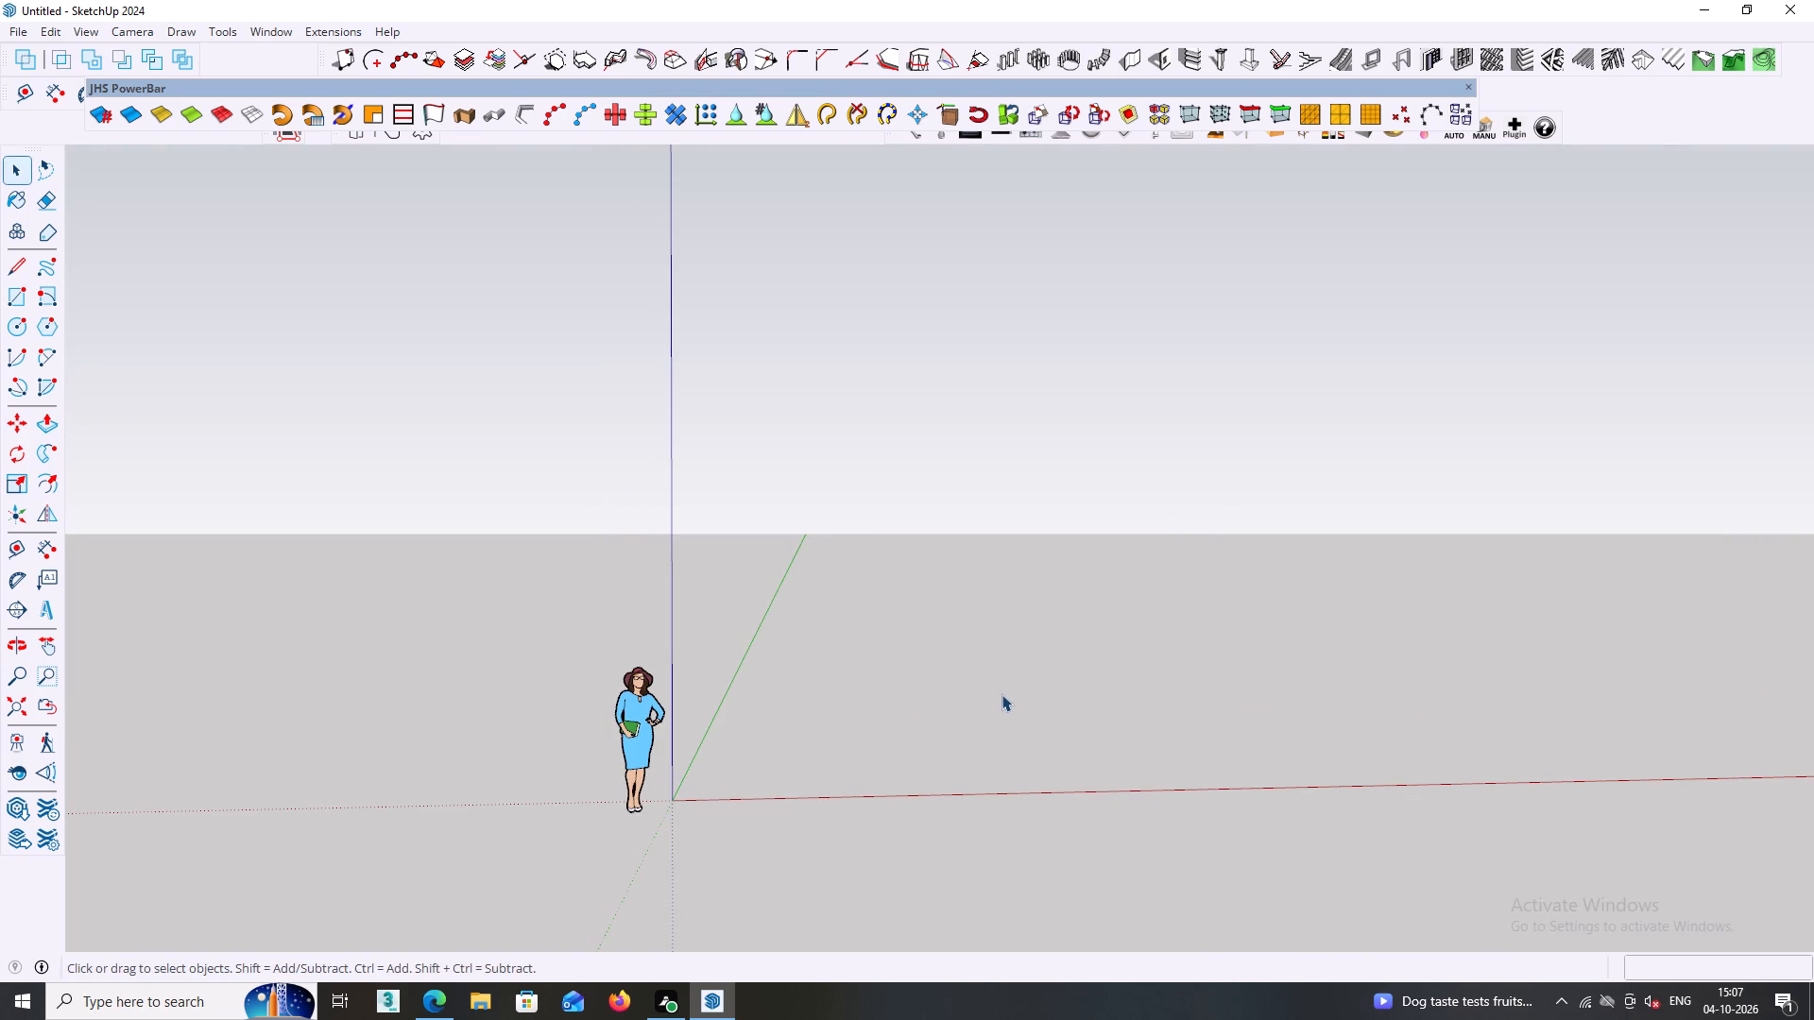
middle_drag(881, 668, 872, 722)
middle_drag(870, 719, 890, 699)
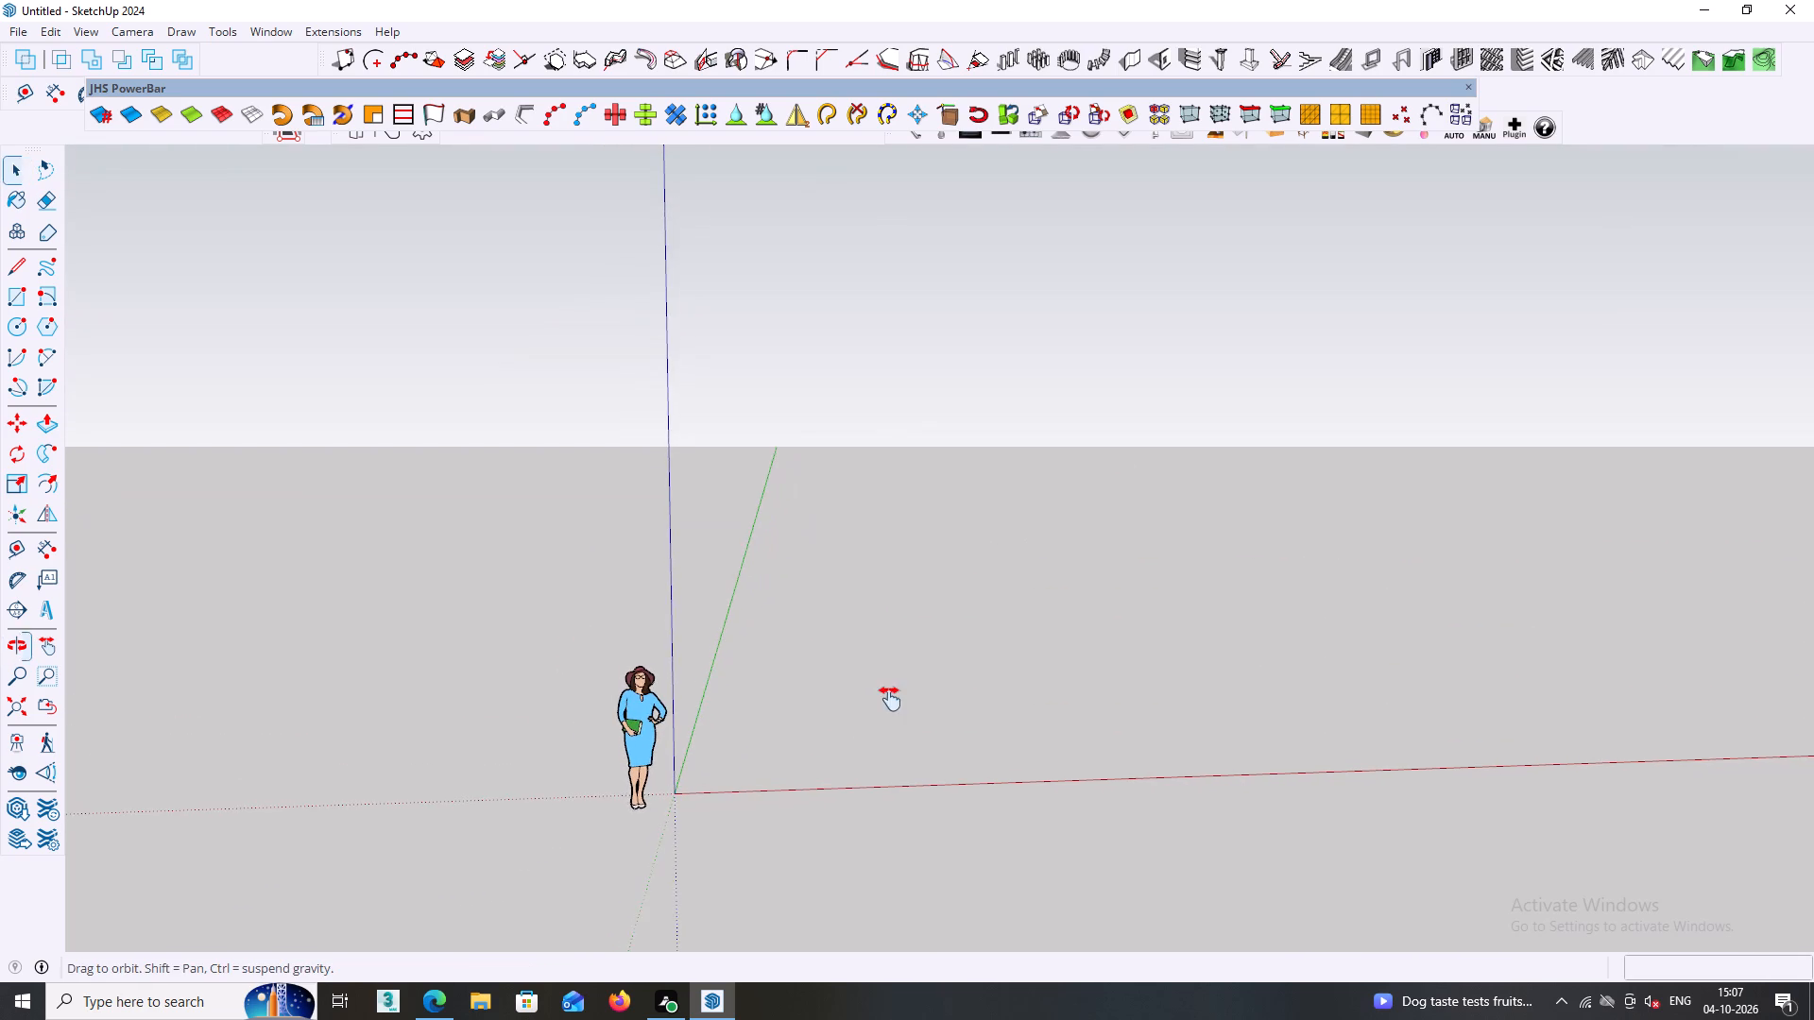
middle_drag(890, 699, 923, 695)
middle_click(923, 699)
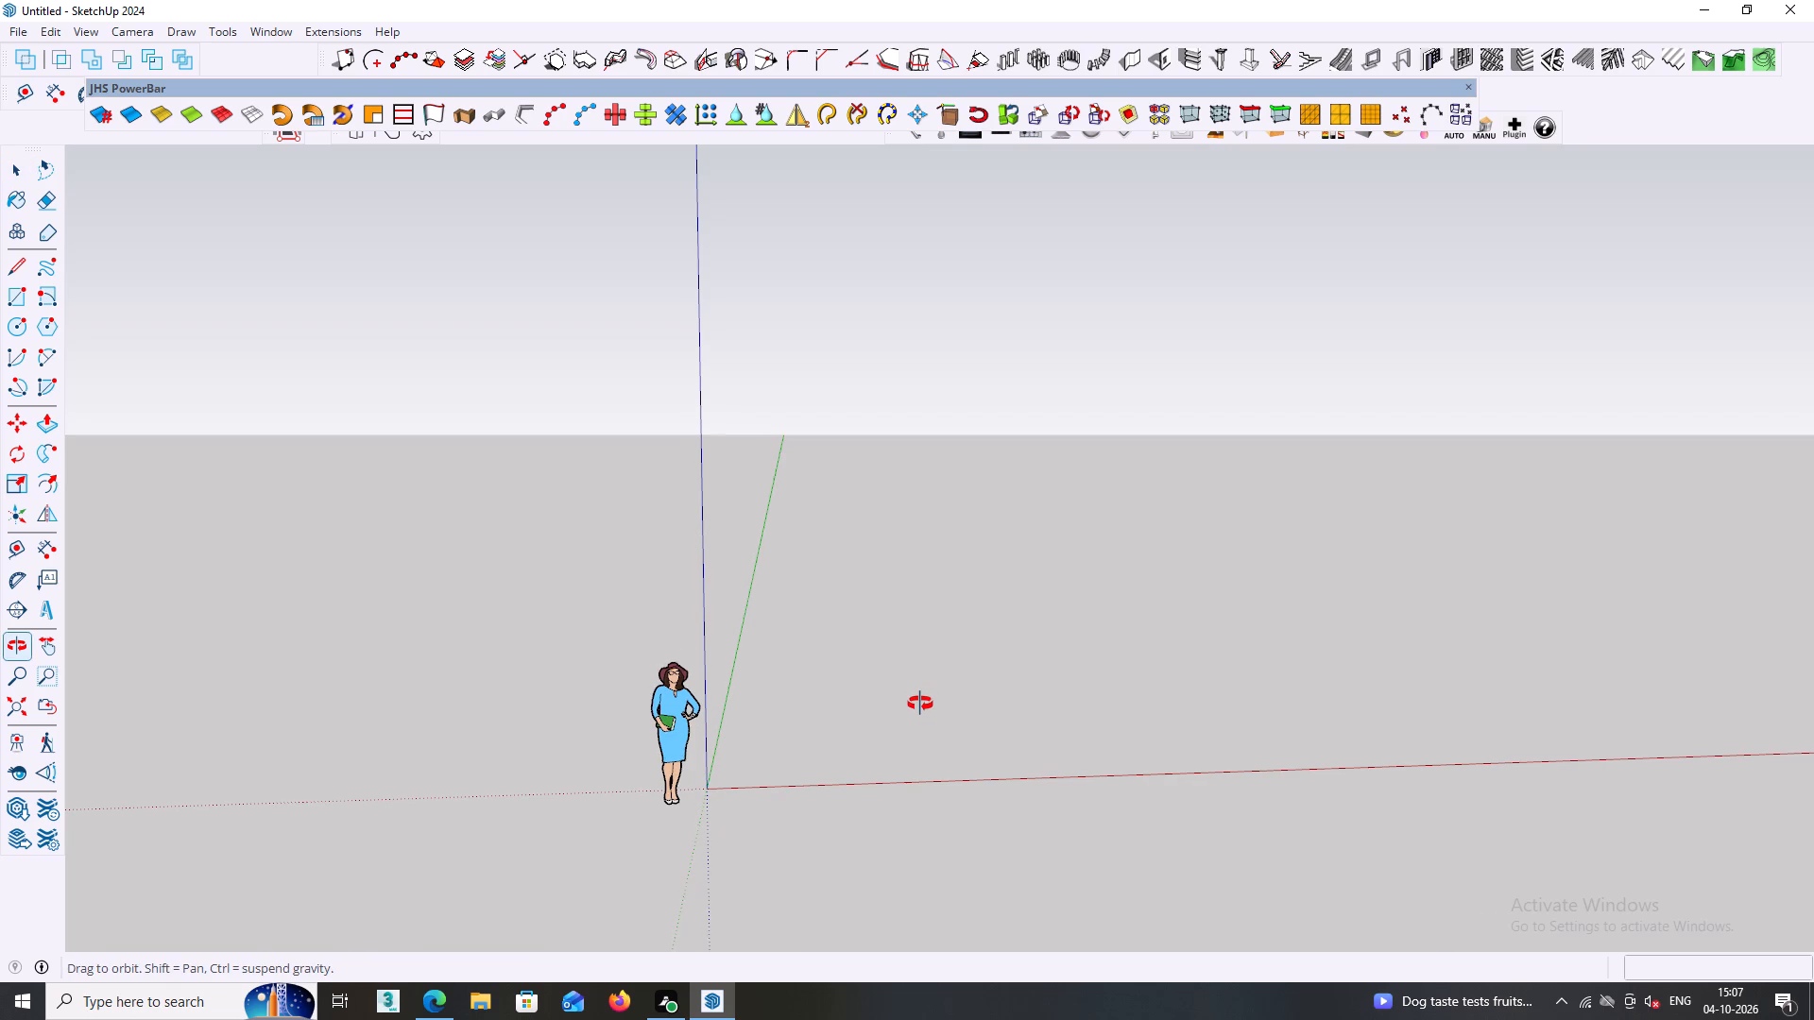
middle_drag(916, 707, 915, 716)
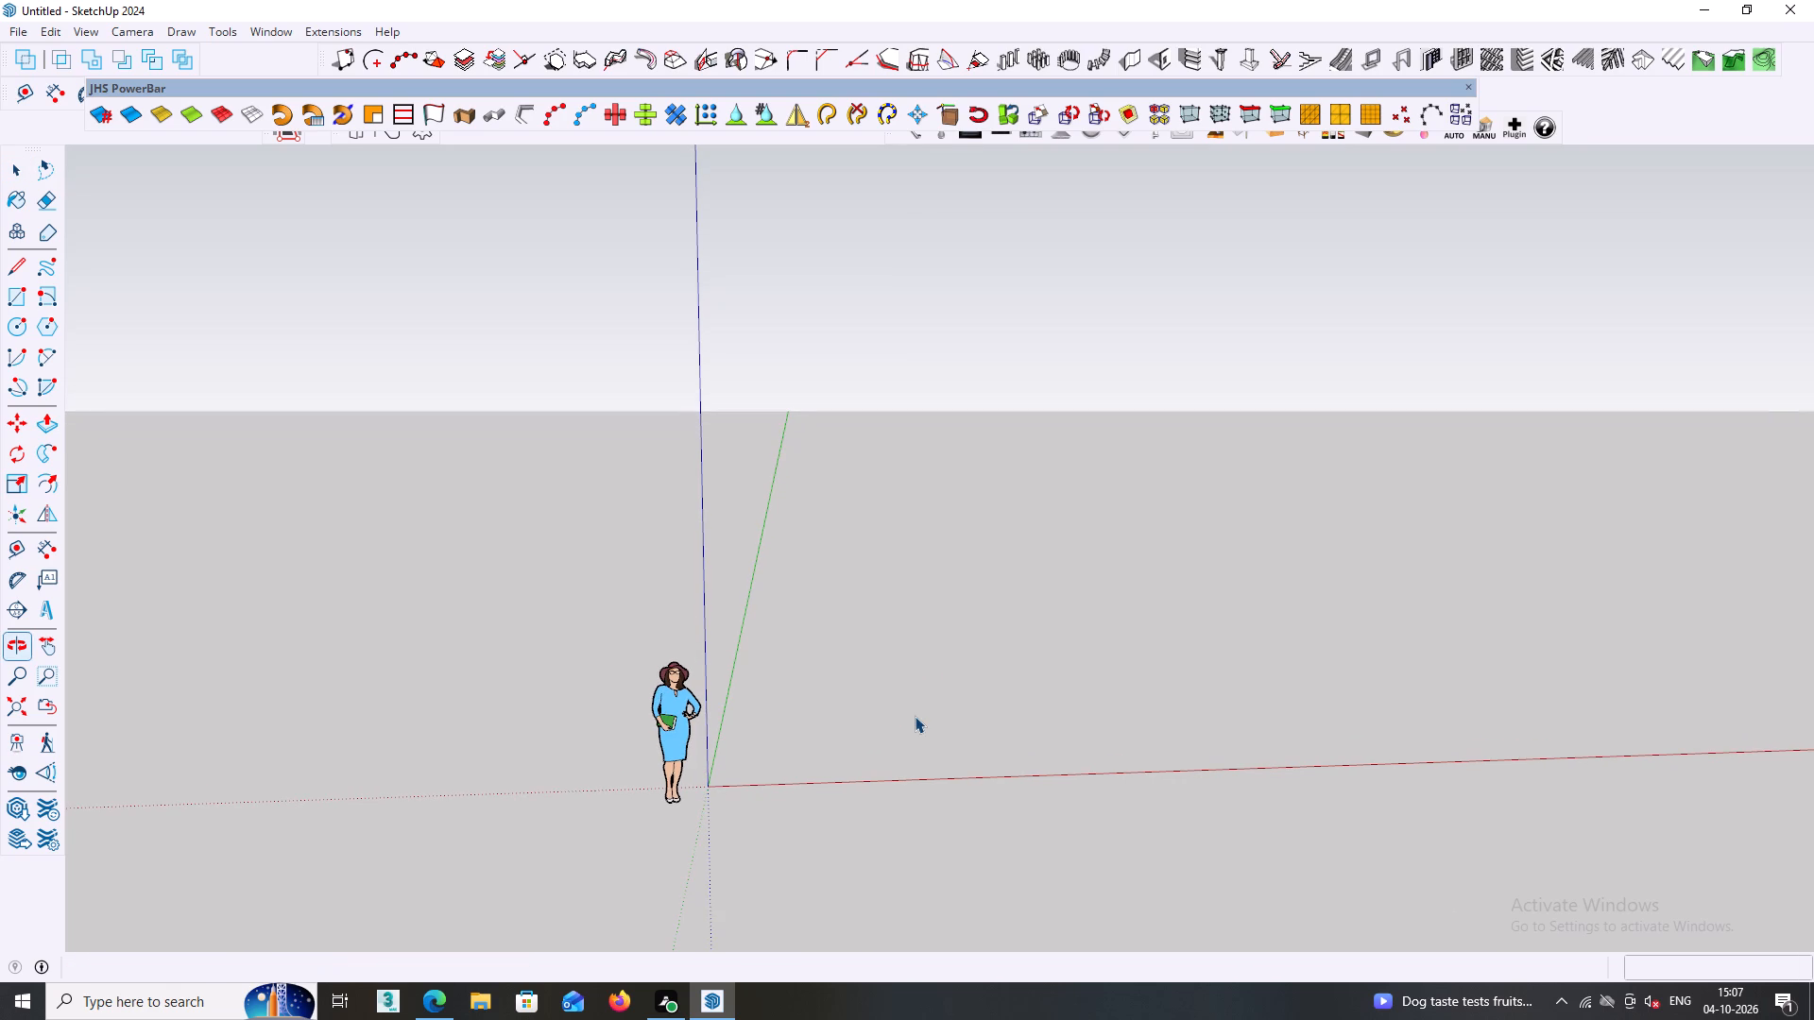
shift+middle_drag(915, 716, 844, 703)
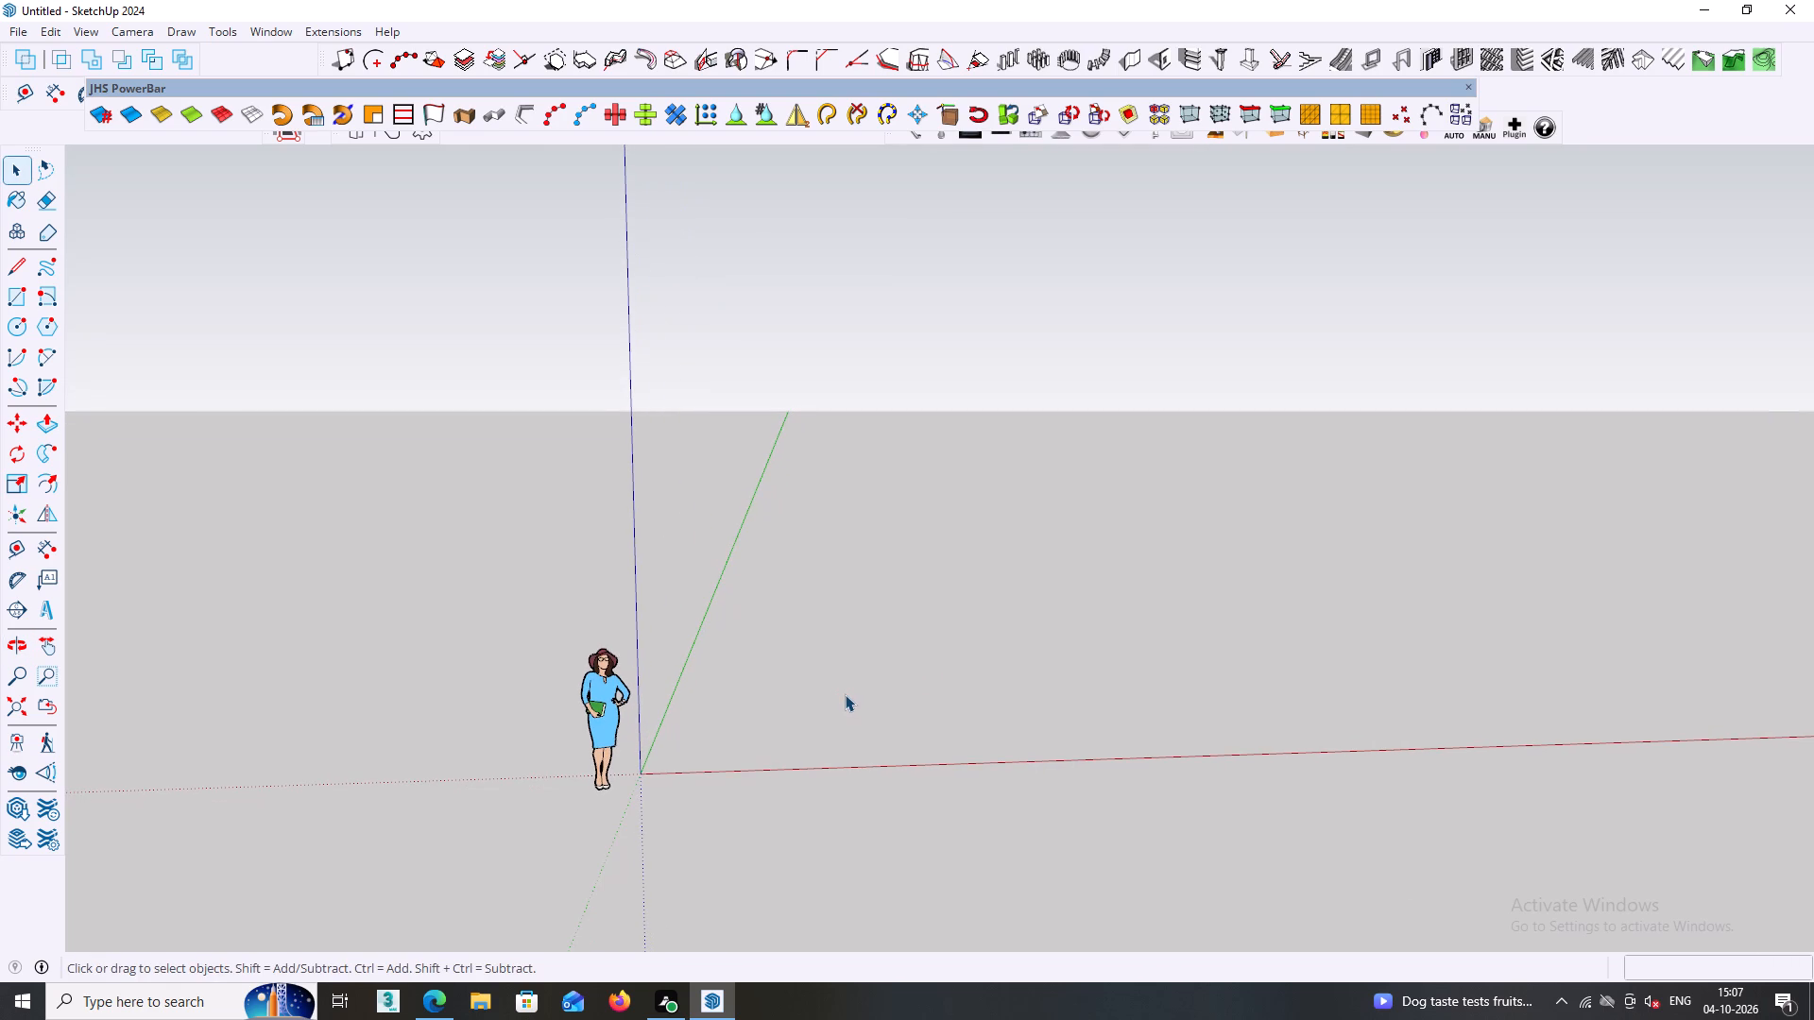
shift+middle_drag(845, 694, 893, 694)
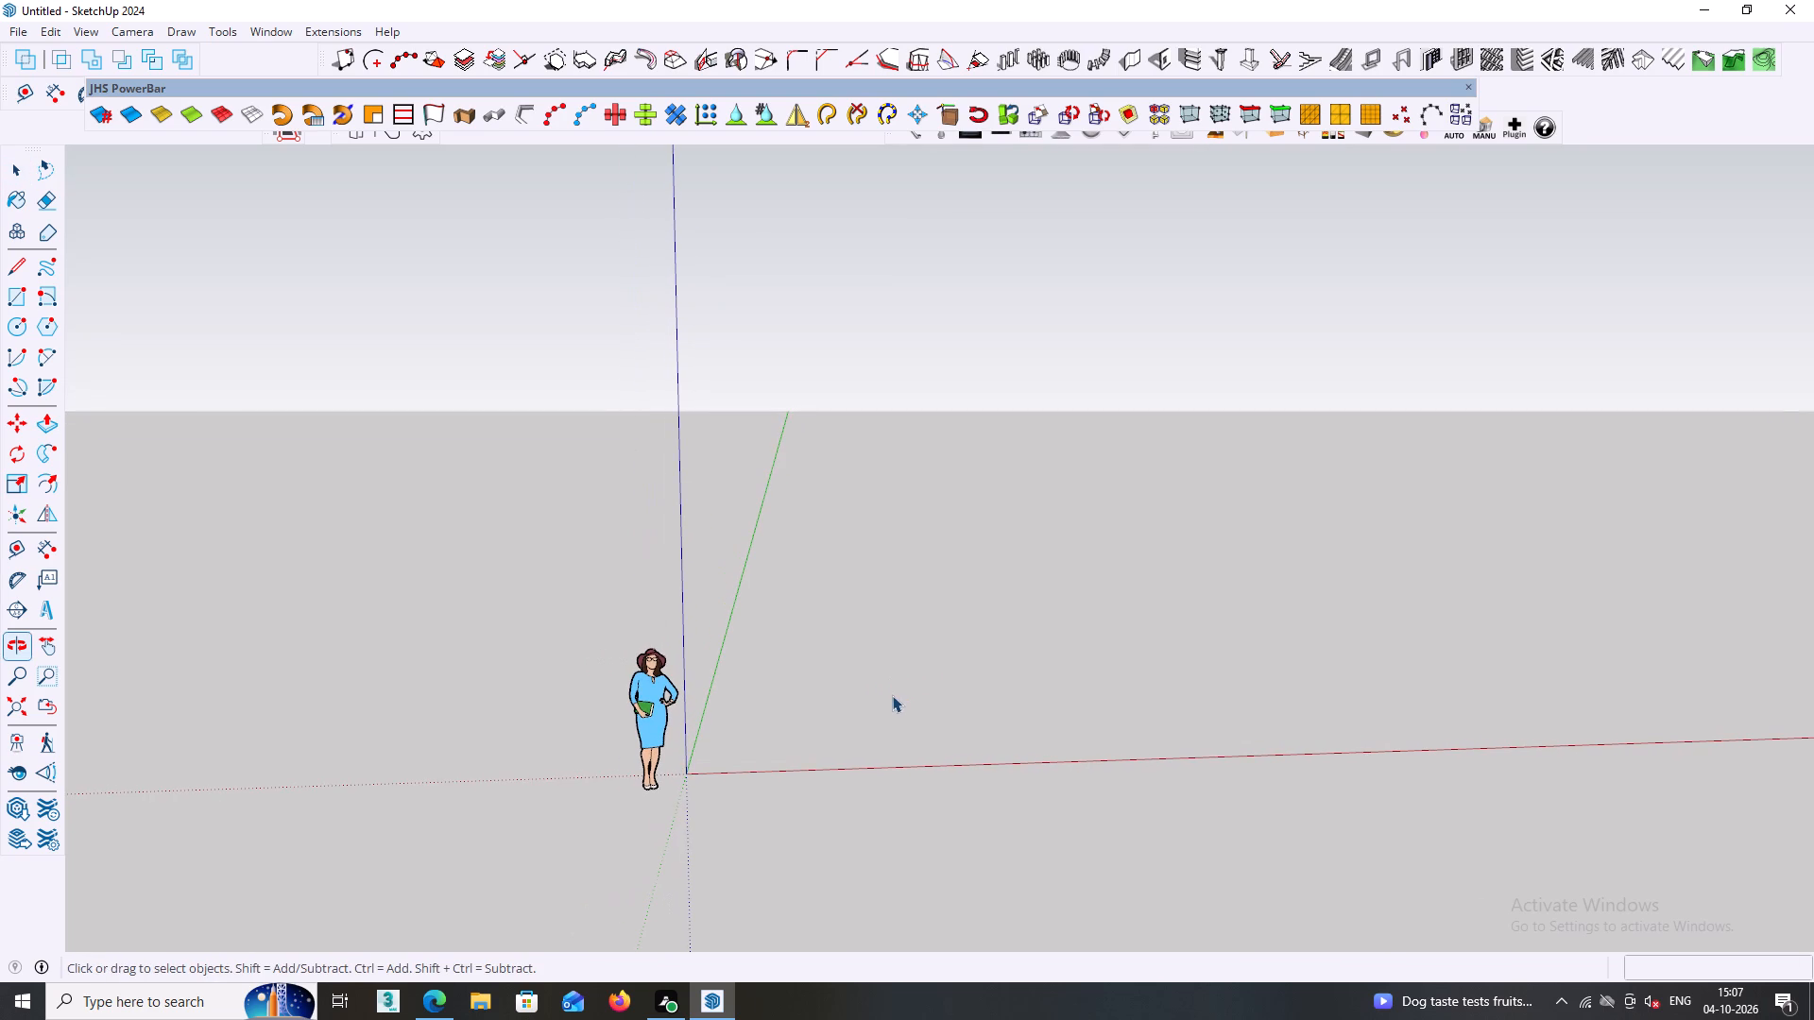
Draw an upright 7' by 7' rectangle parallel to the red axis, beside and behind the standing figure.
middle_drag(834, 688, 829, 705)
middle_drag(828, 702, 845, 656)
key(r)
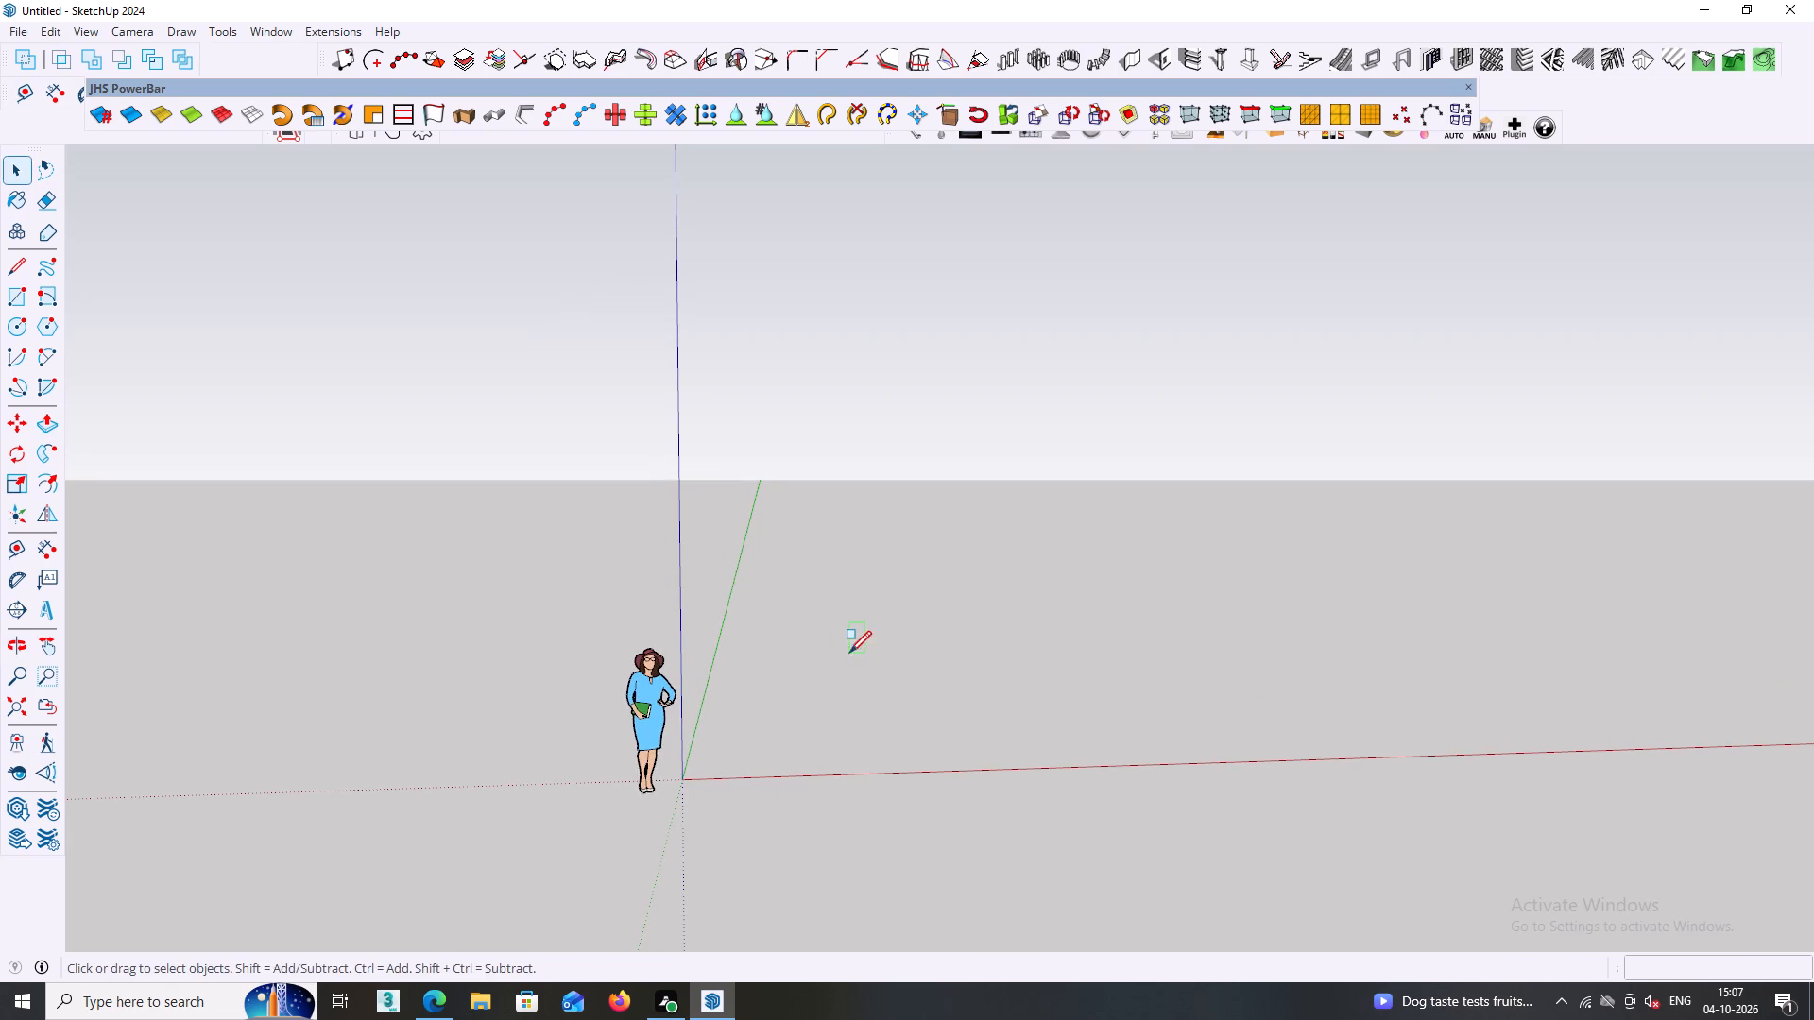
click(795, 695)
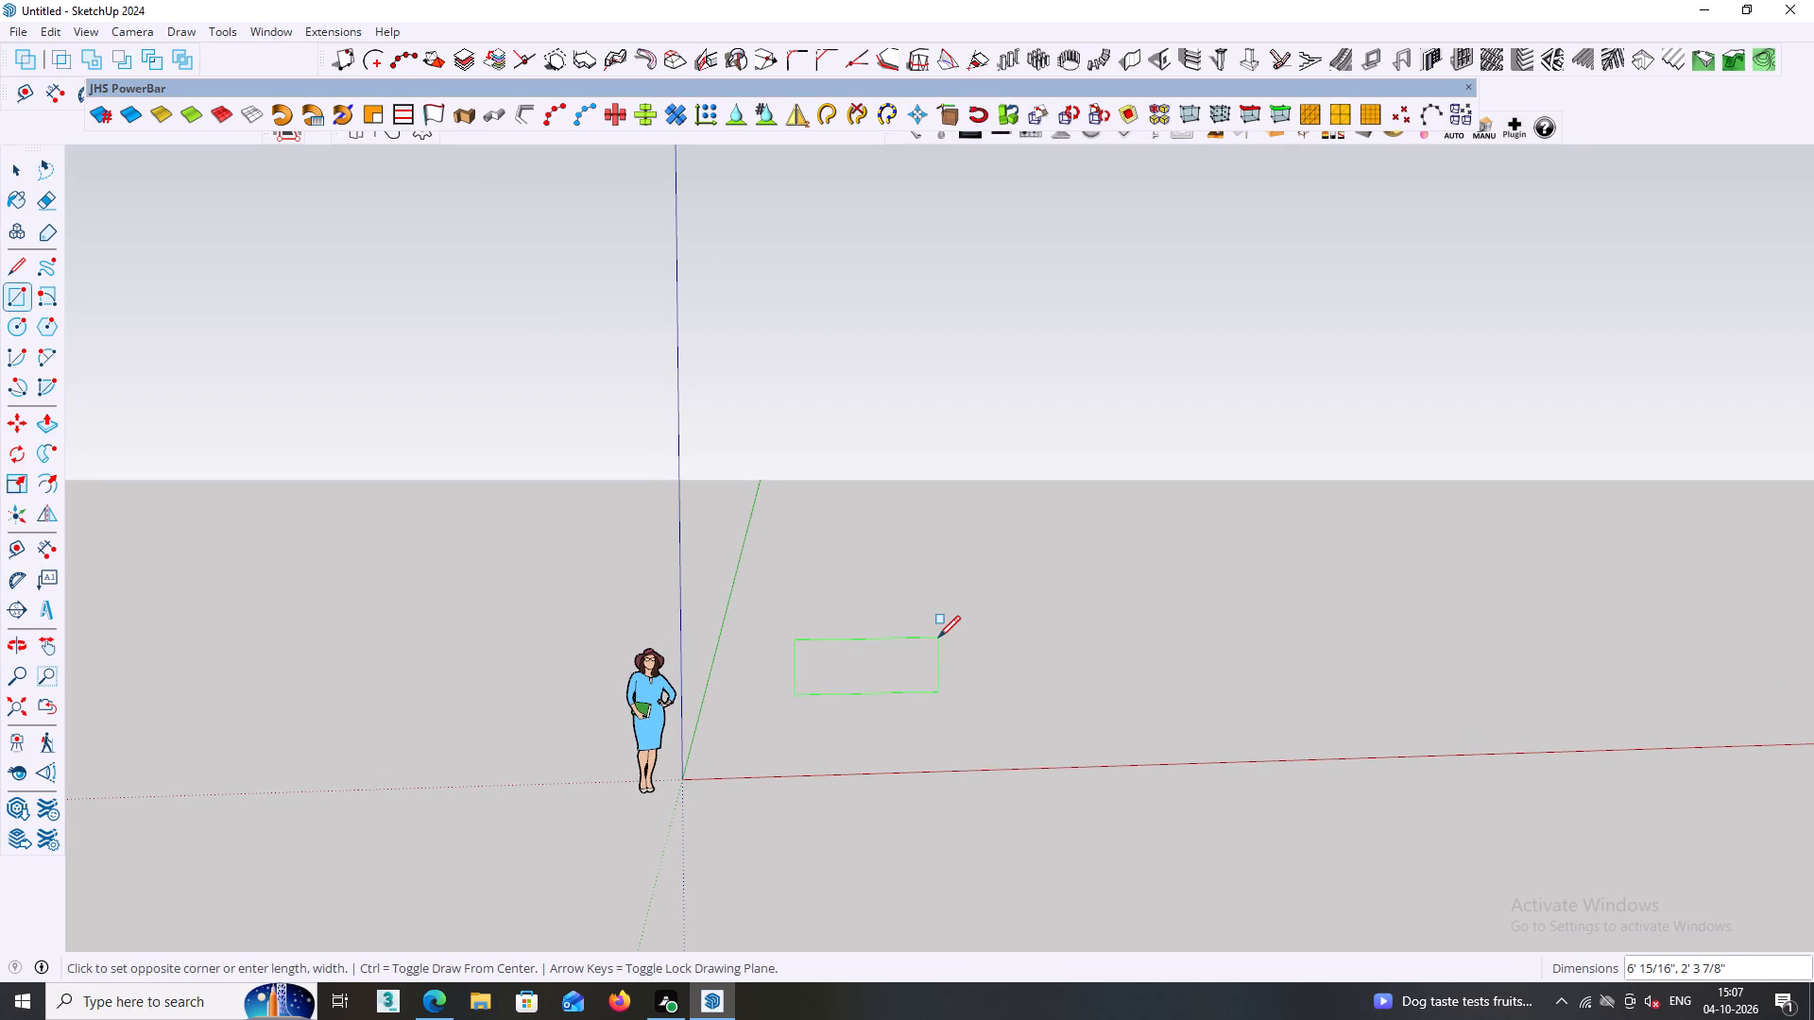
text(7',)
text(7')
key(Return)
middle_drag(958, 675, 948, 749)
middle_drag(950, 738, 941, 739)
key(space)
Push/Pull the square face 2' to turn it into an upright box.
middle_drag(1024, 659, 769, 691)
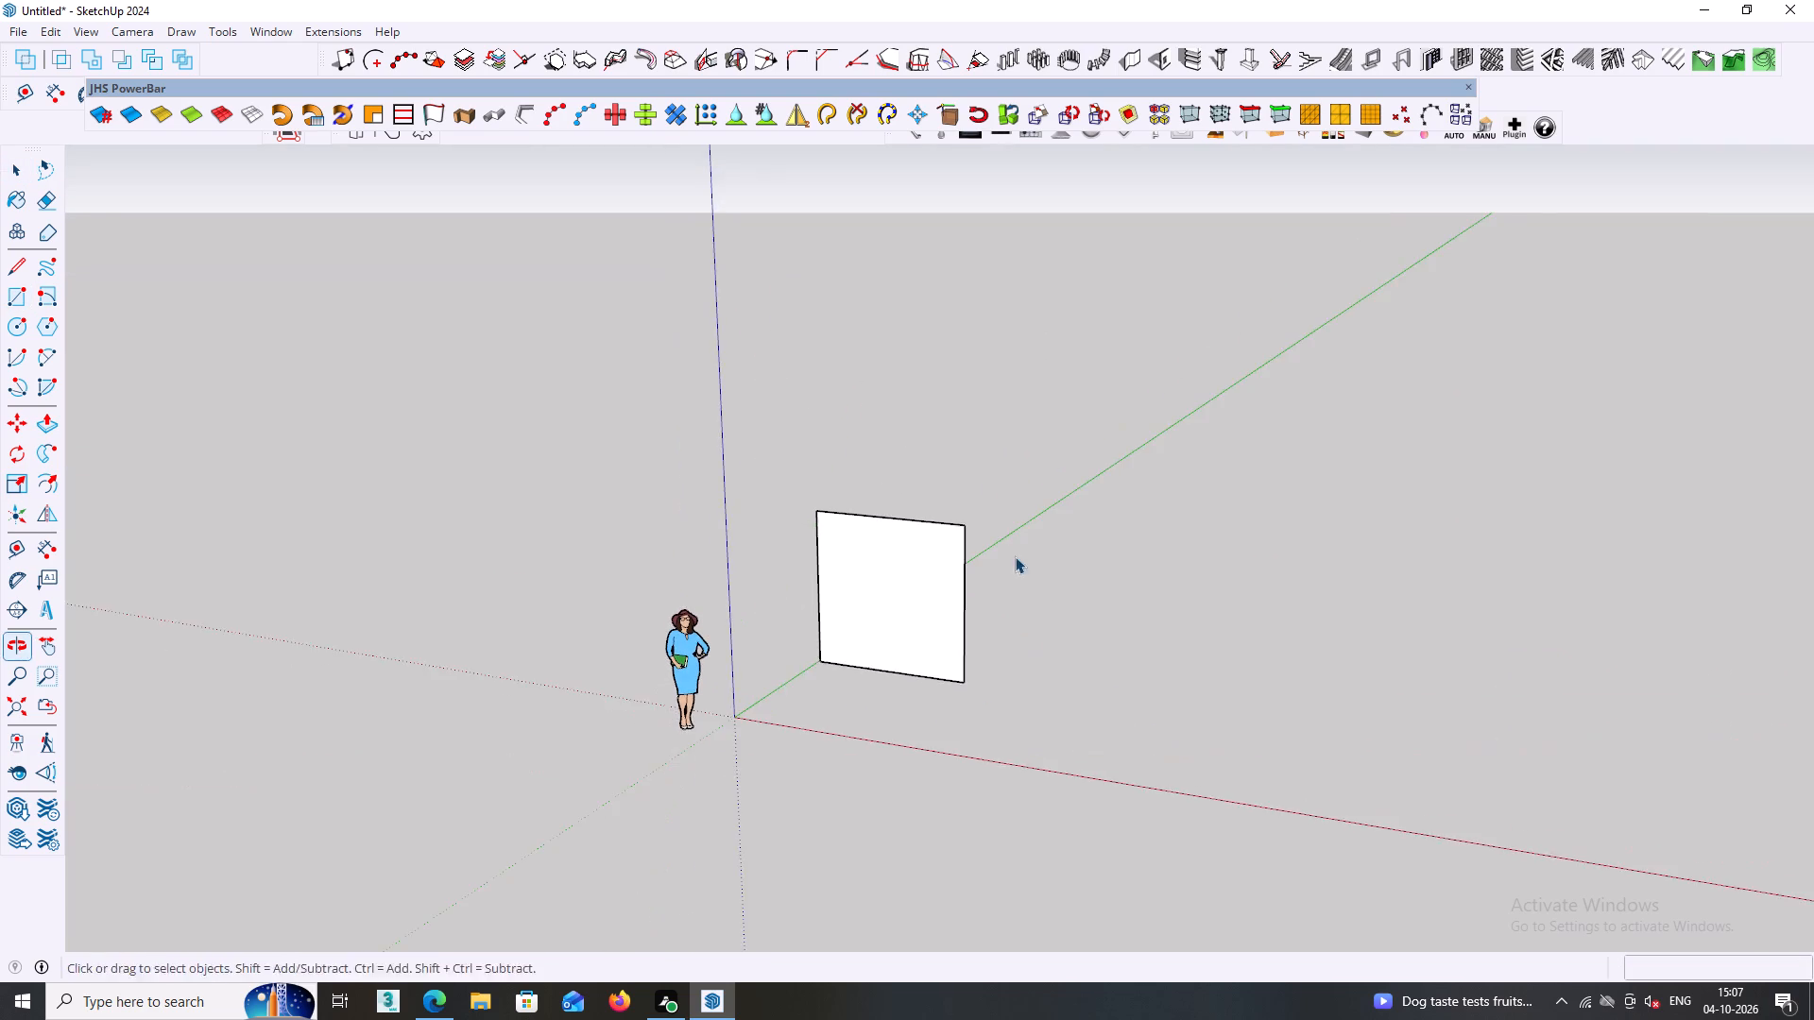
middle_drag(1007, 554, 898, 553)
scroll(947, 492, up, 1)
middle_drag(958, 495, 834, 544)
scroll(893, 528, up, 2)
middle_drag(908, 538, 837, 520)
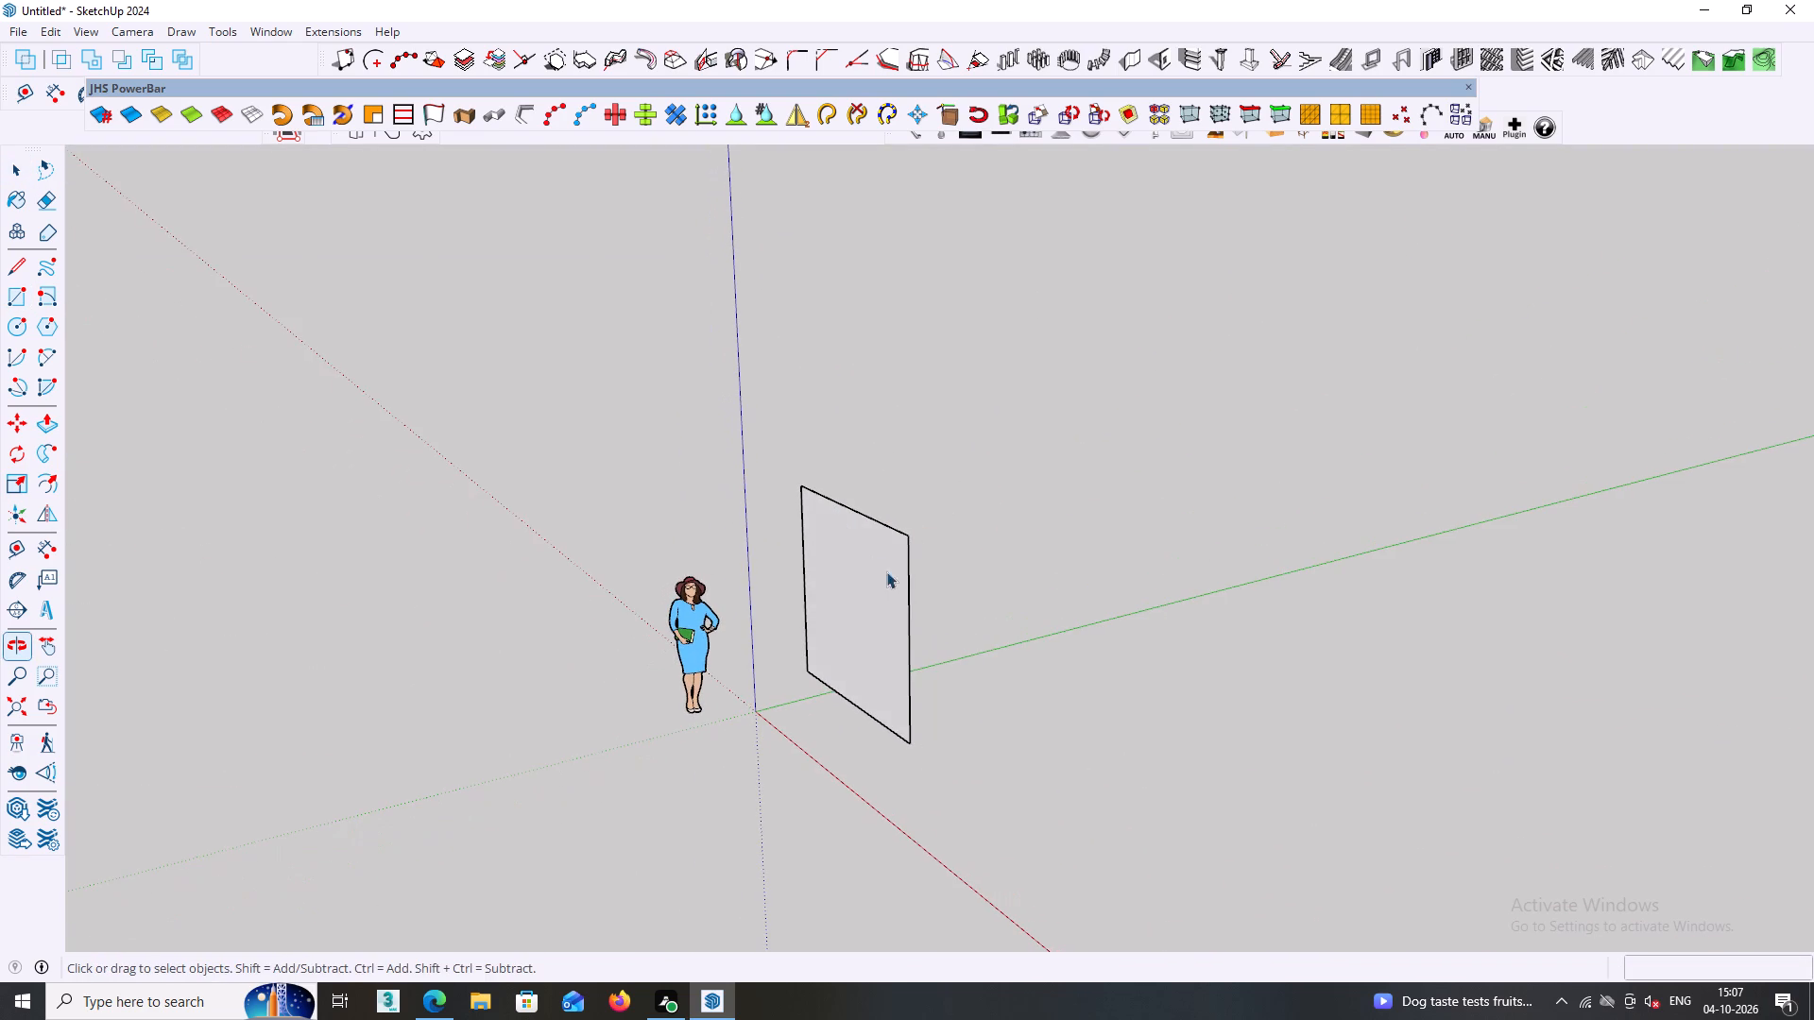
click(862, 569)
middle_drag(868, 569, 1028, 552)
key(p)
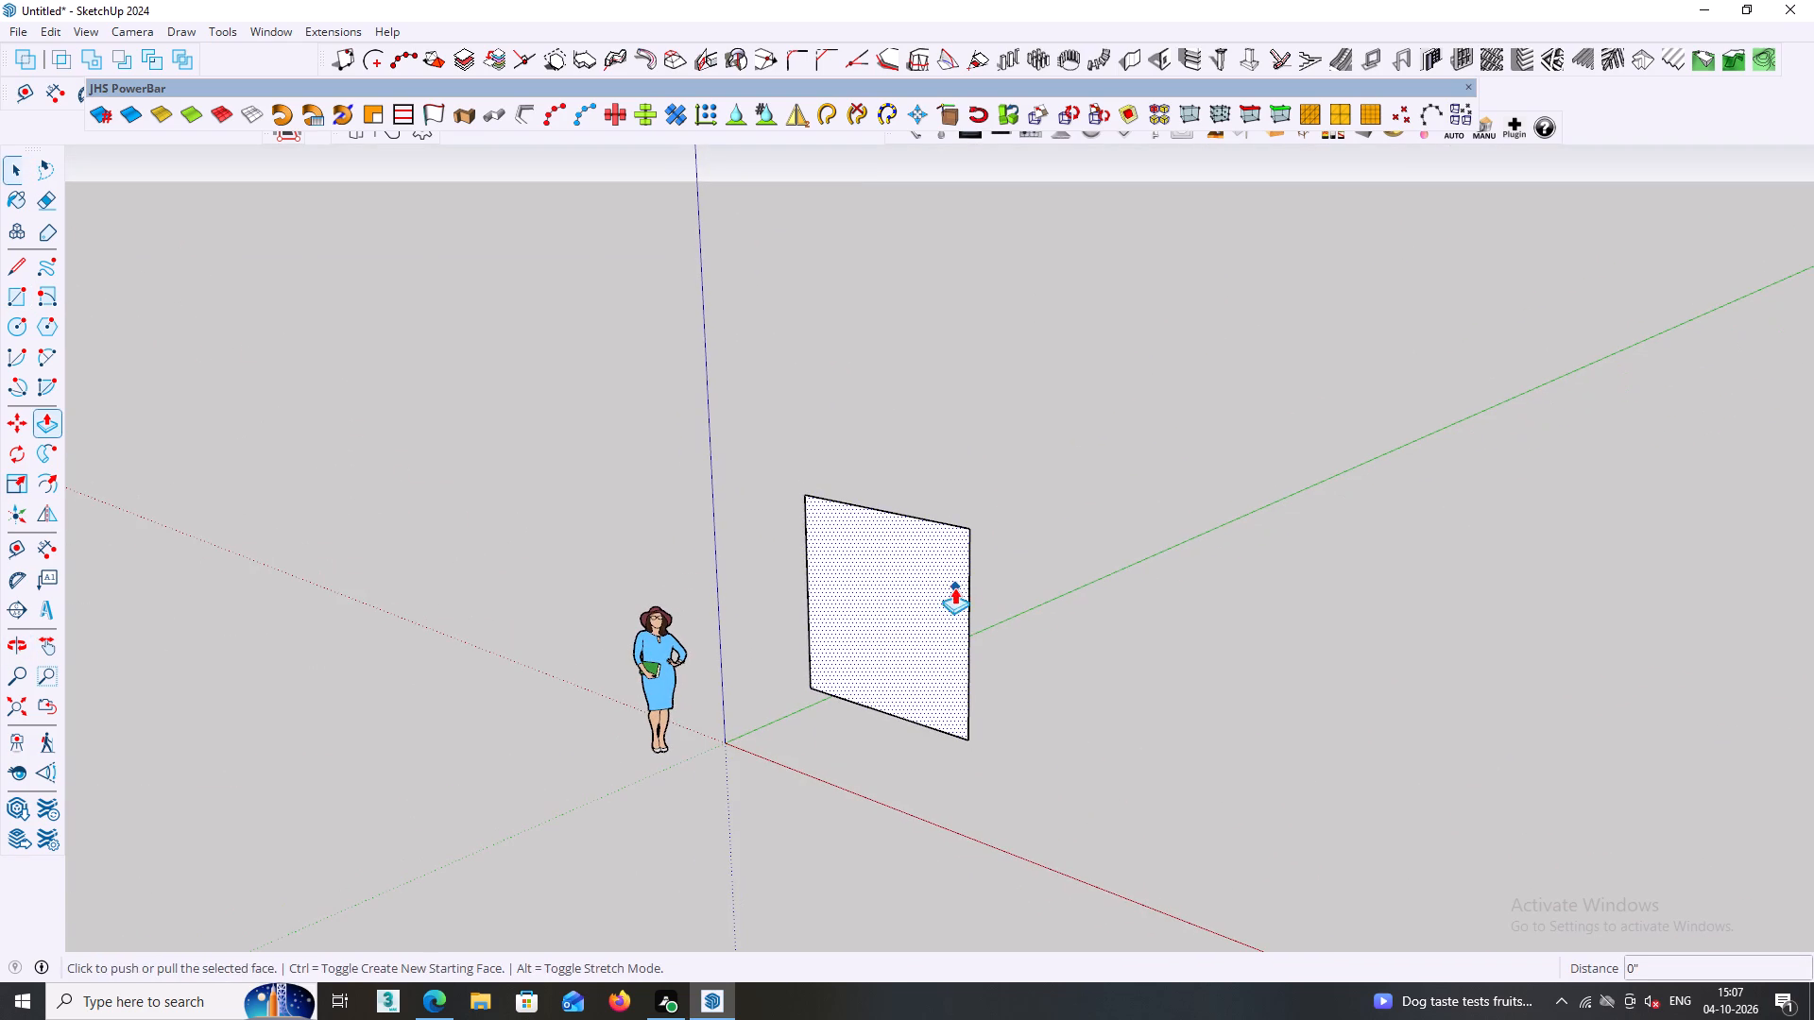
click(954, 587)
key(2)
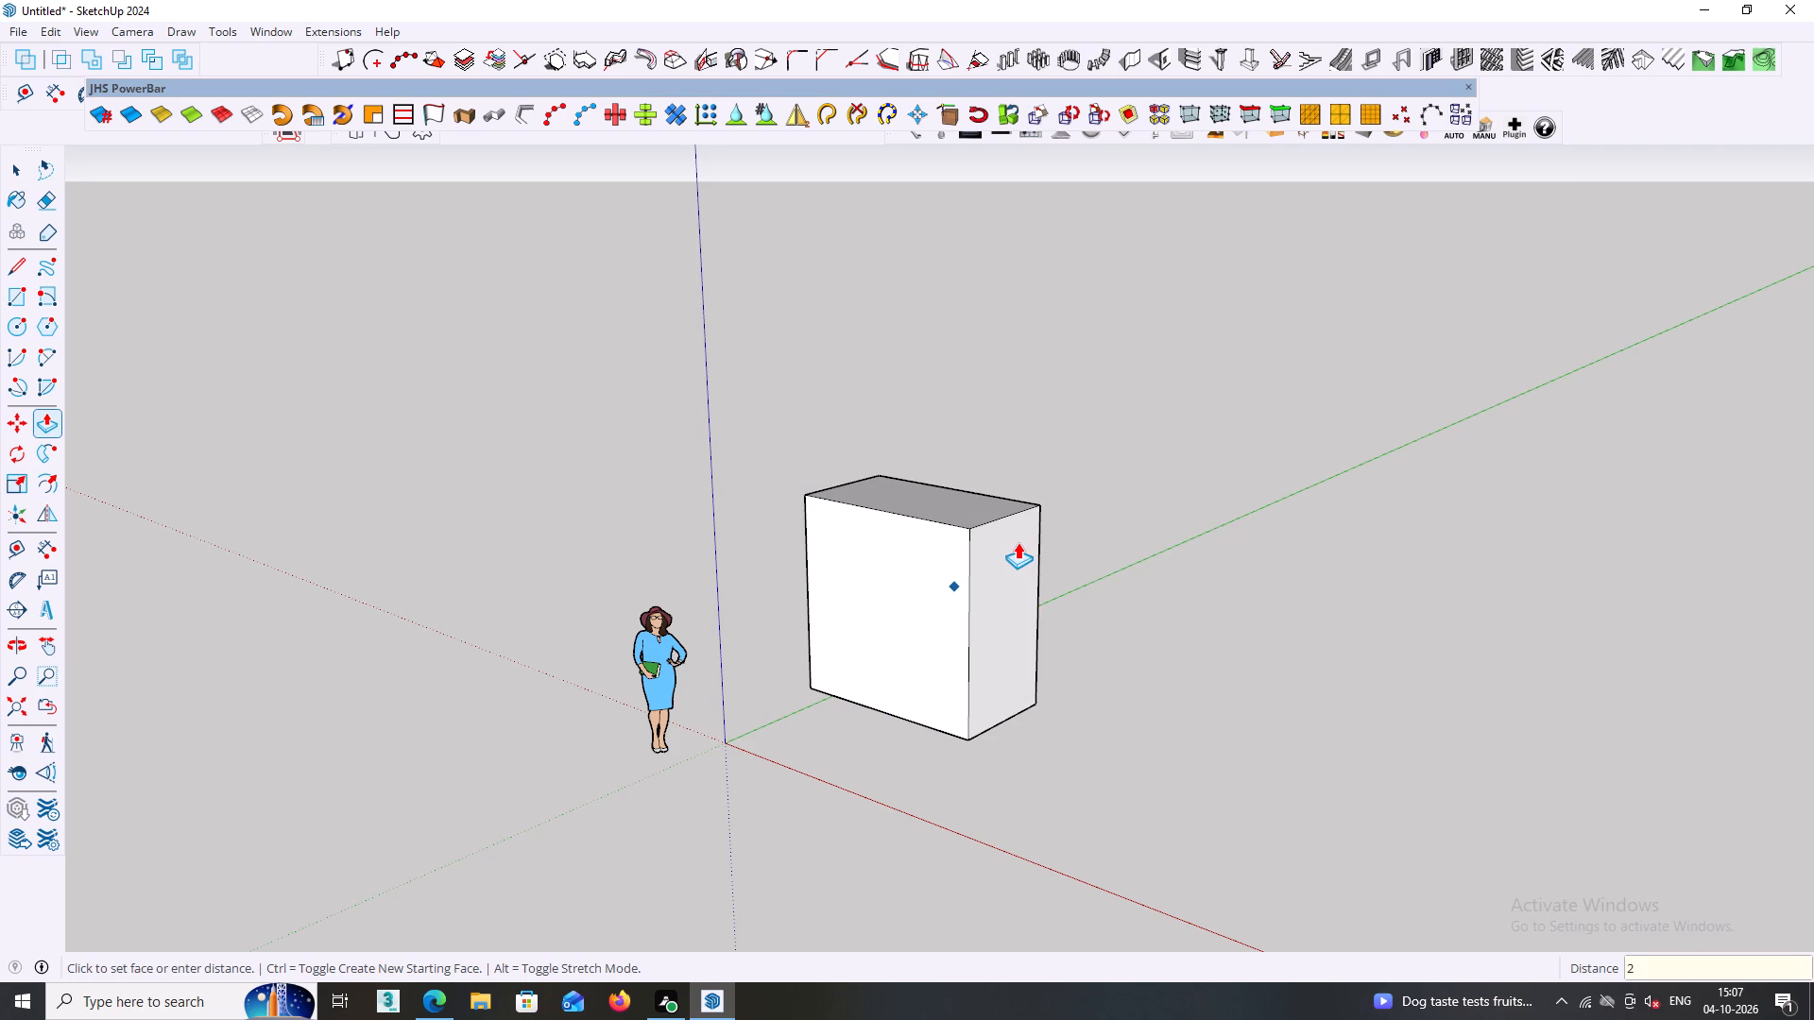
key(apostrophe)
key(Return)
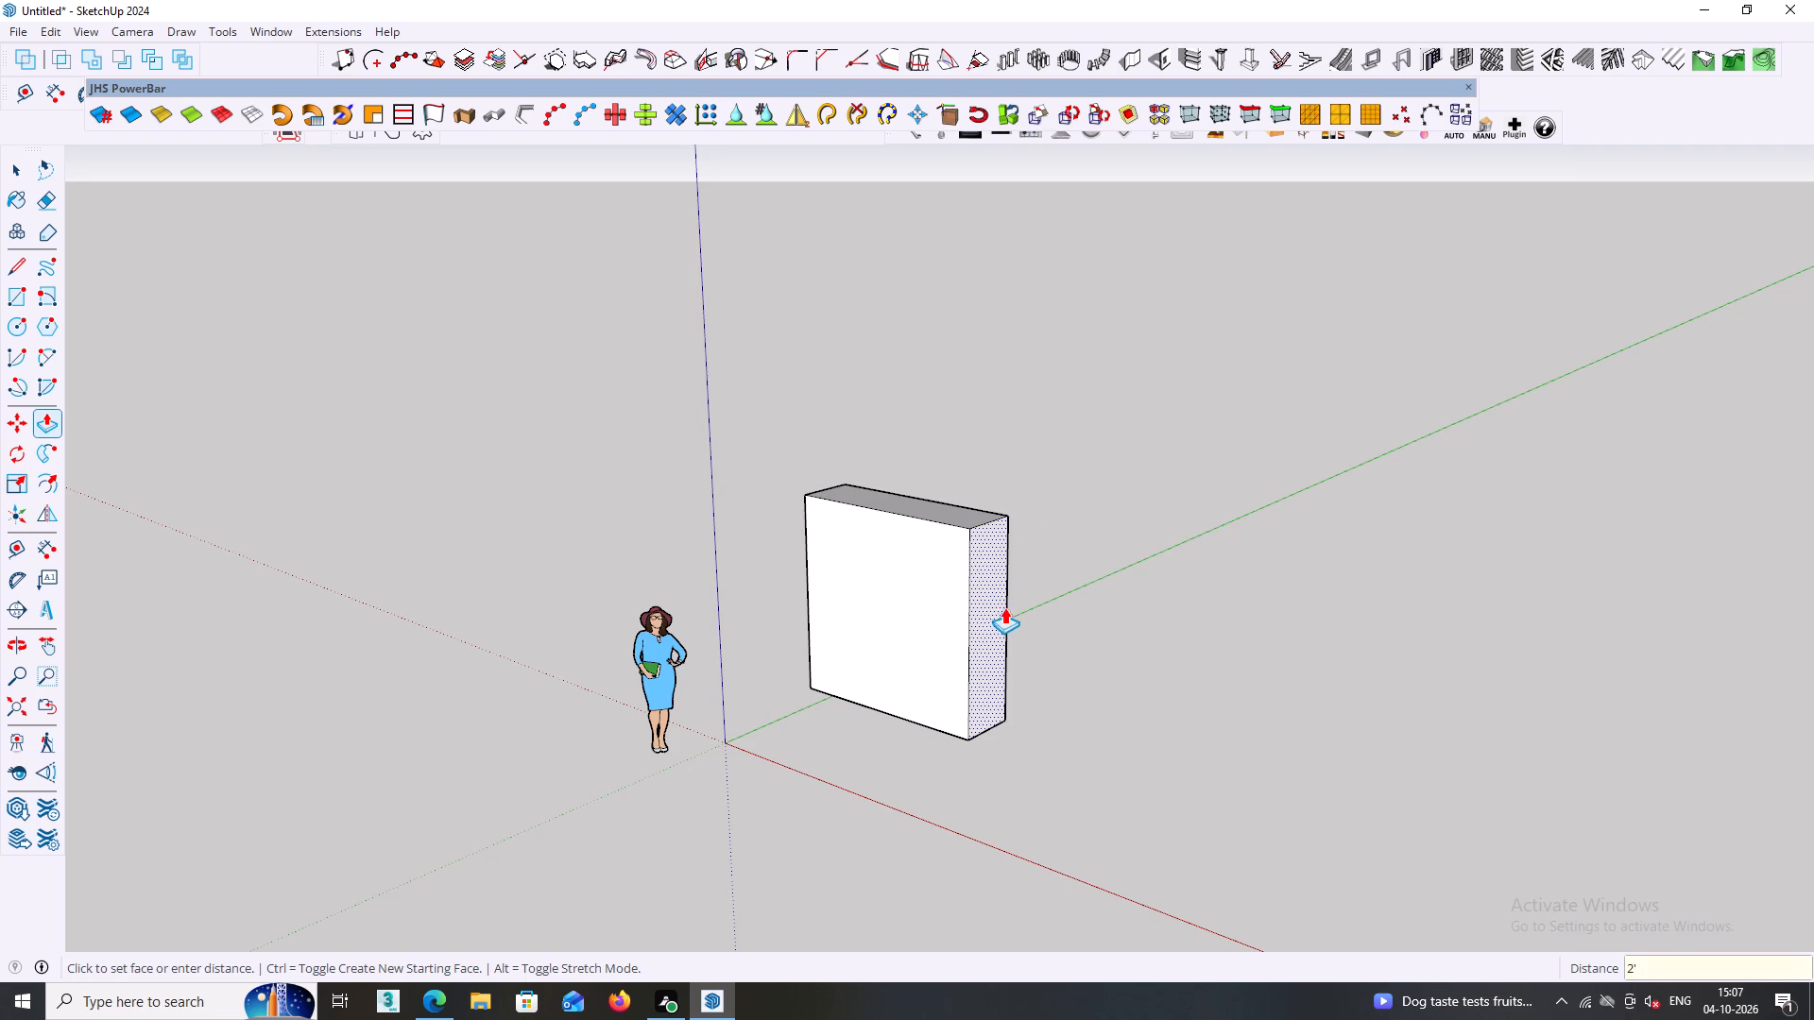
middle_drag(1006, 609, 1141, 599)
middle_drag(1116, 597, 1196, 583)
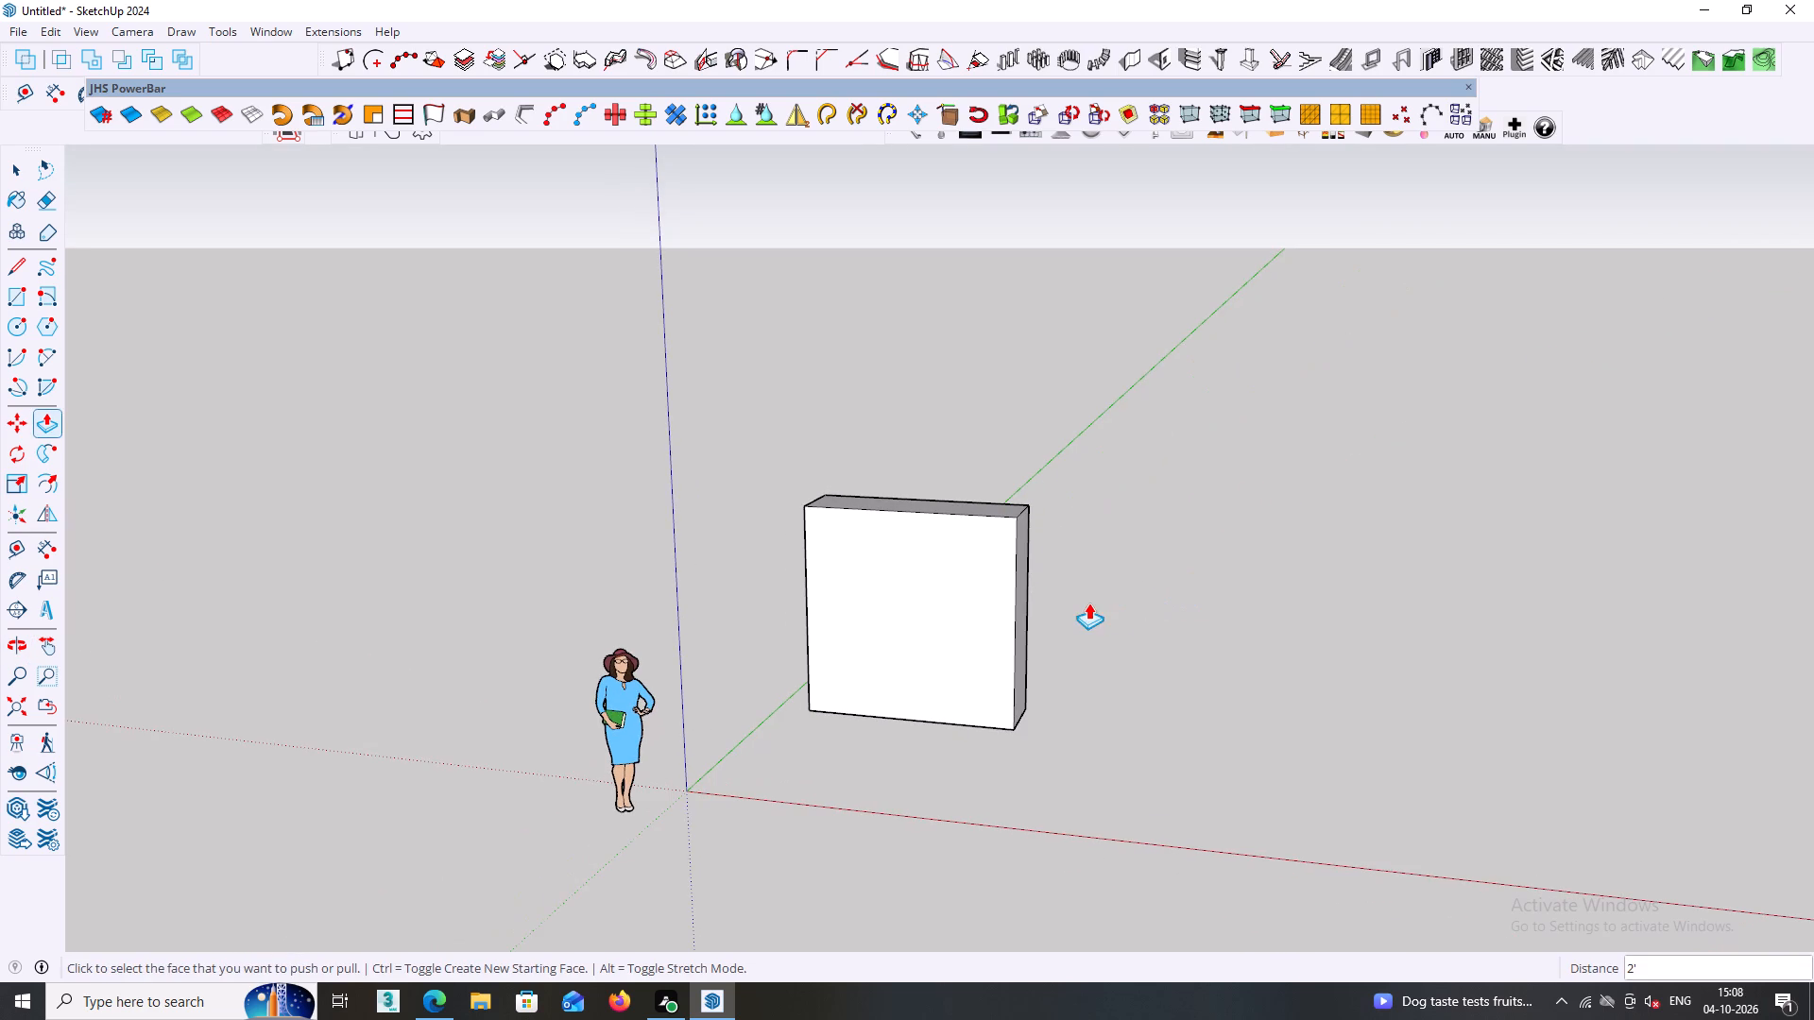
middle_drag(1088, 603, 1065, 602)
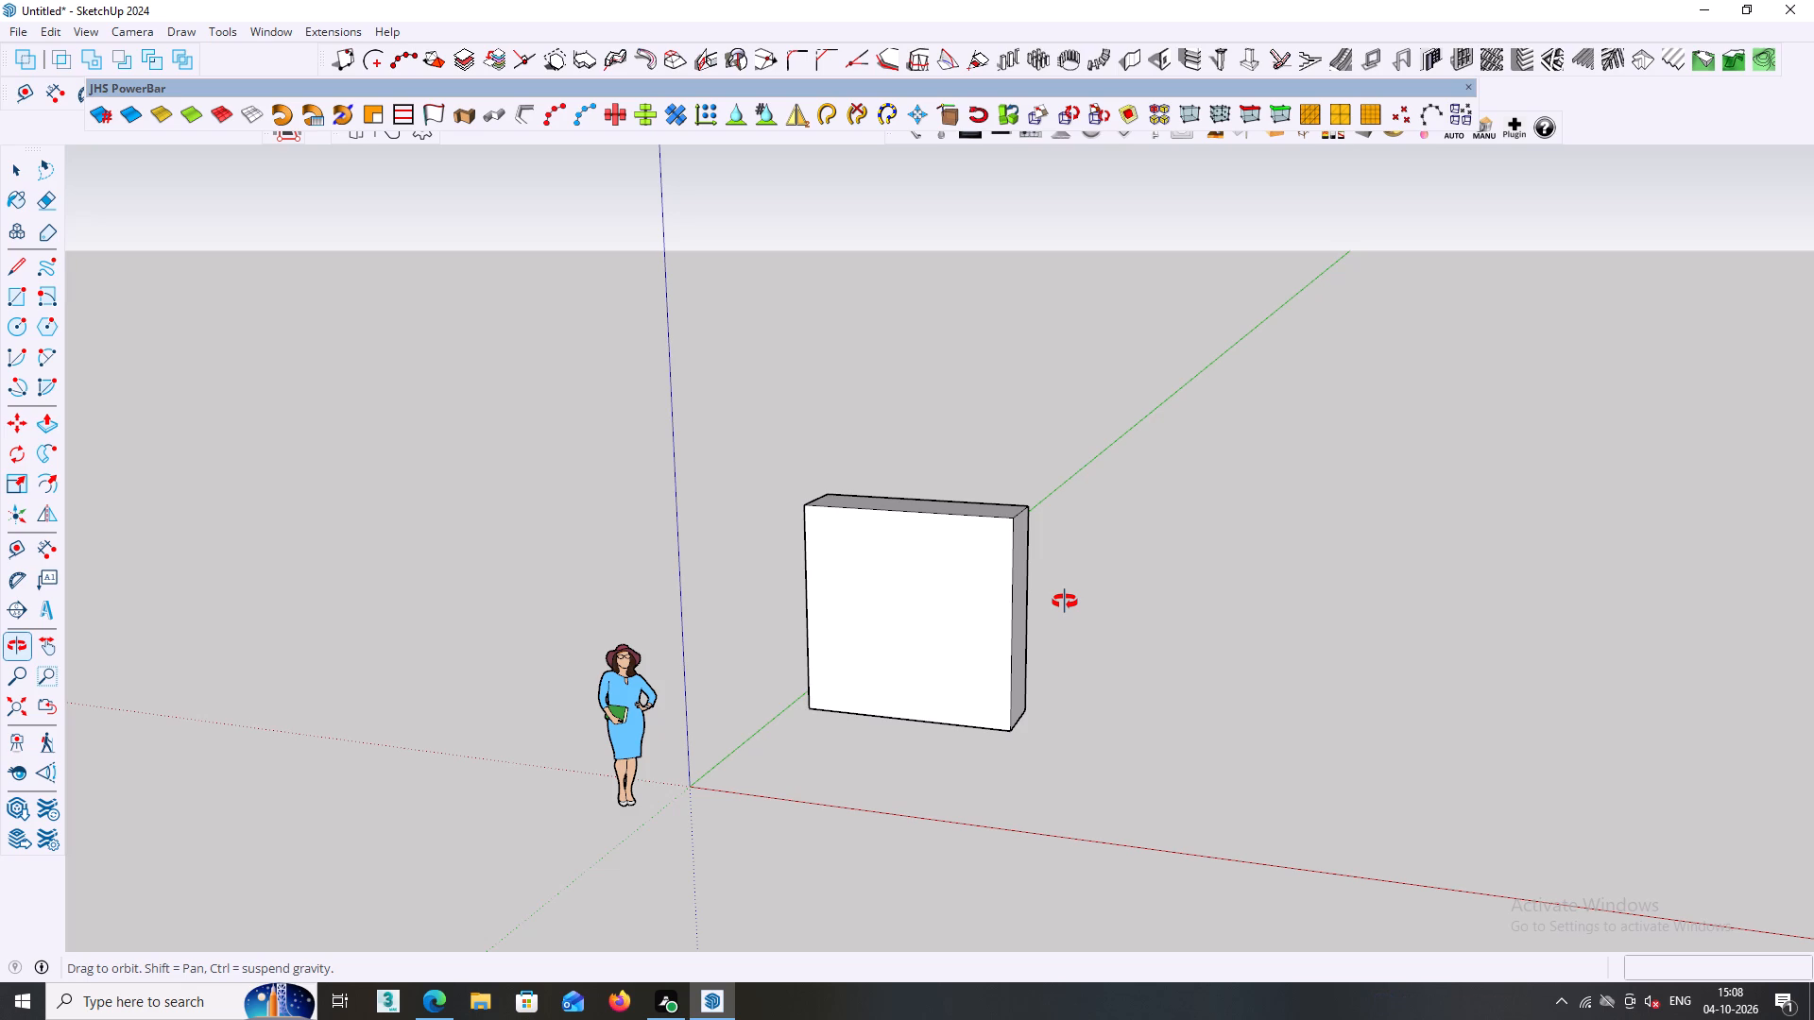
middle_drag(1065, 602, 1063, 600)
middle_drag(1037, 605, 1100, 594)
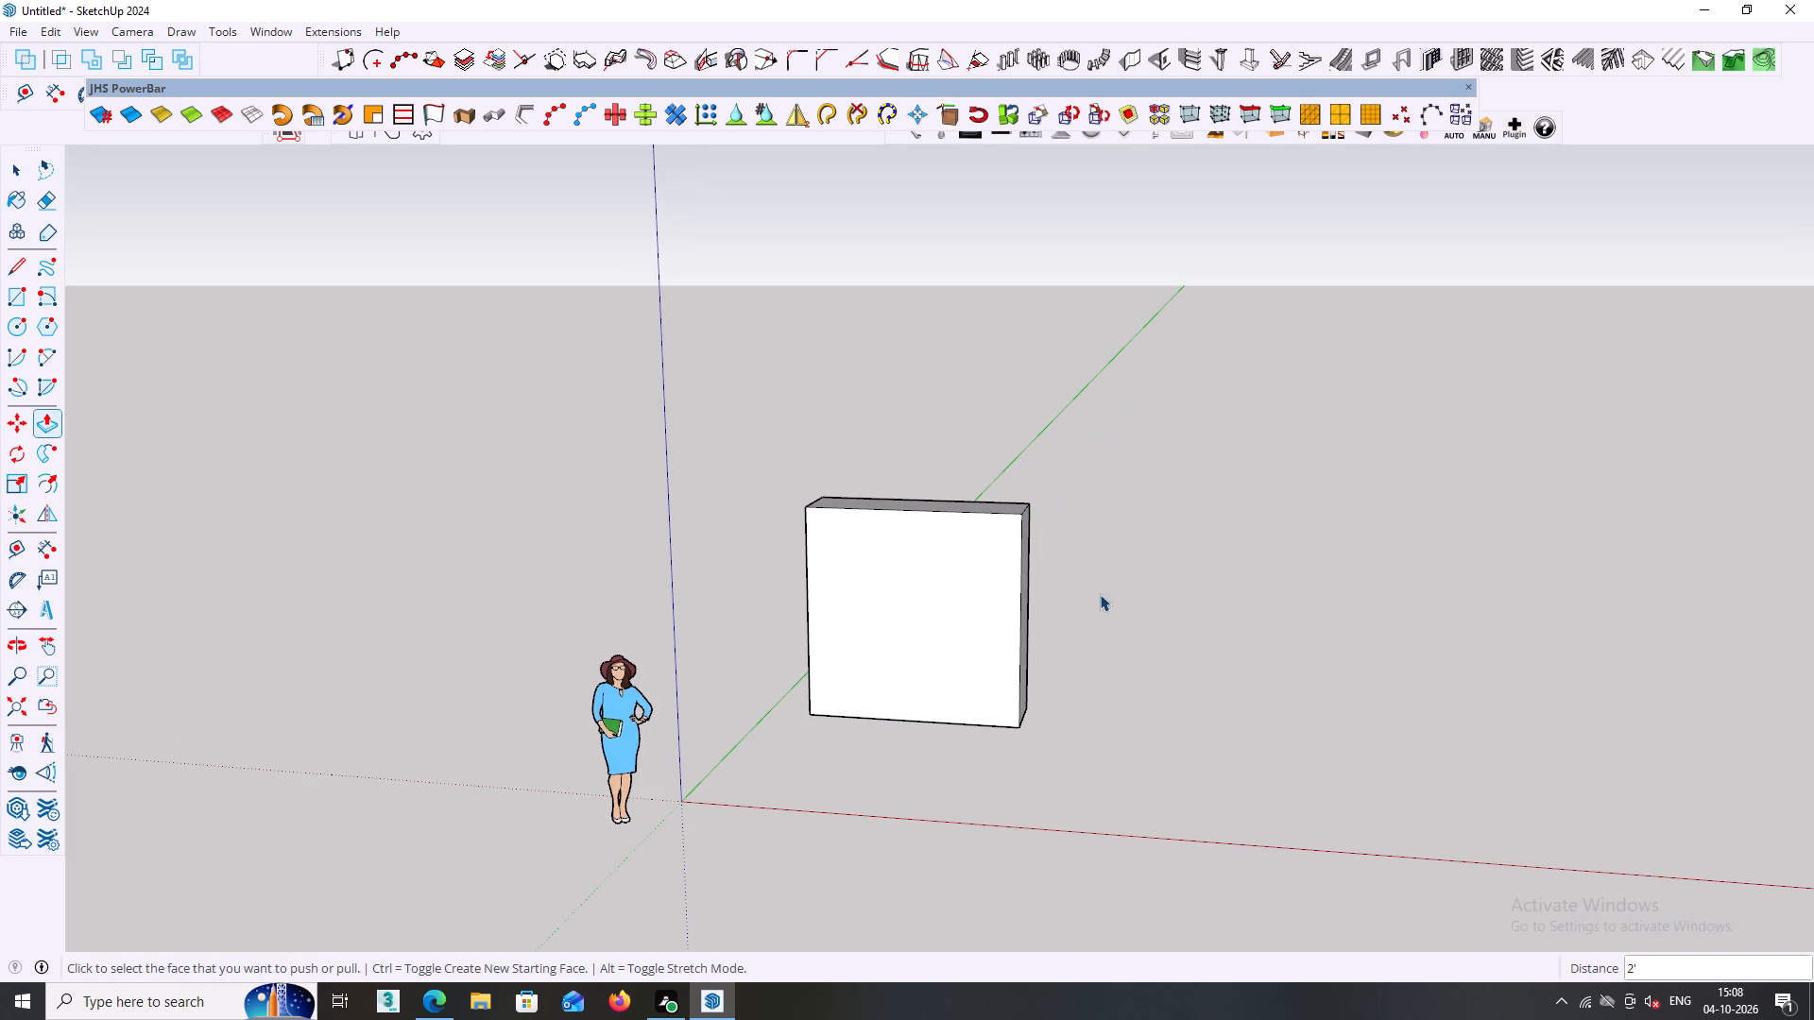
key(space)
Offset the edges of the box's large front face inward by 18 mm to outline a thin border.
middle_drag(1026, 603, 1131, 601)
scroll(953, 603, up, 1)
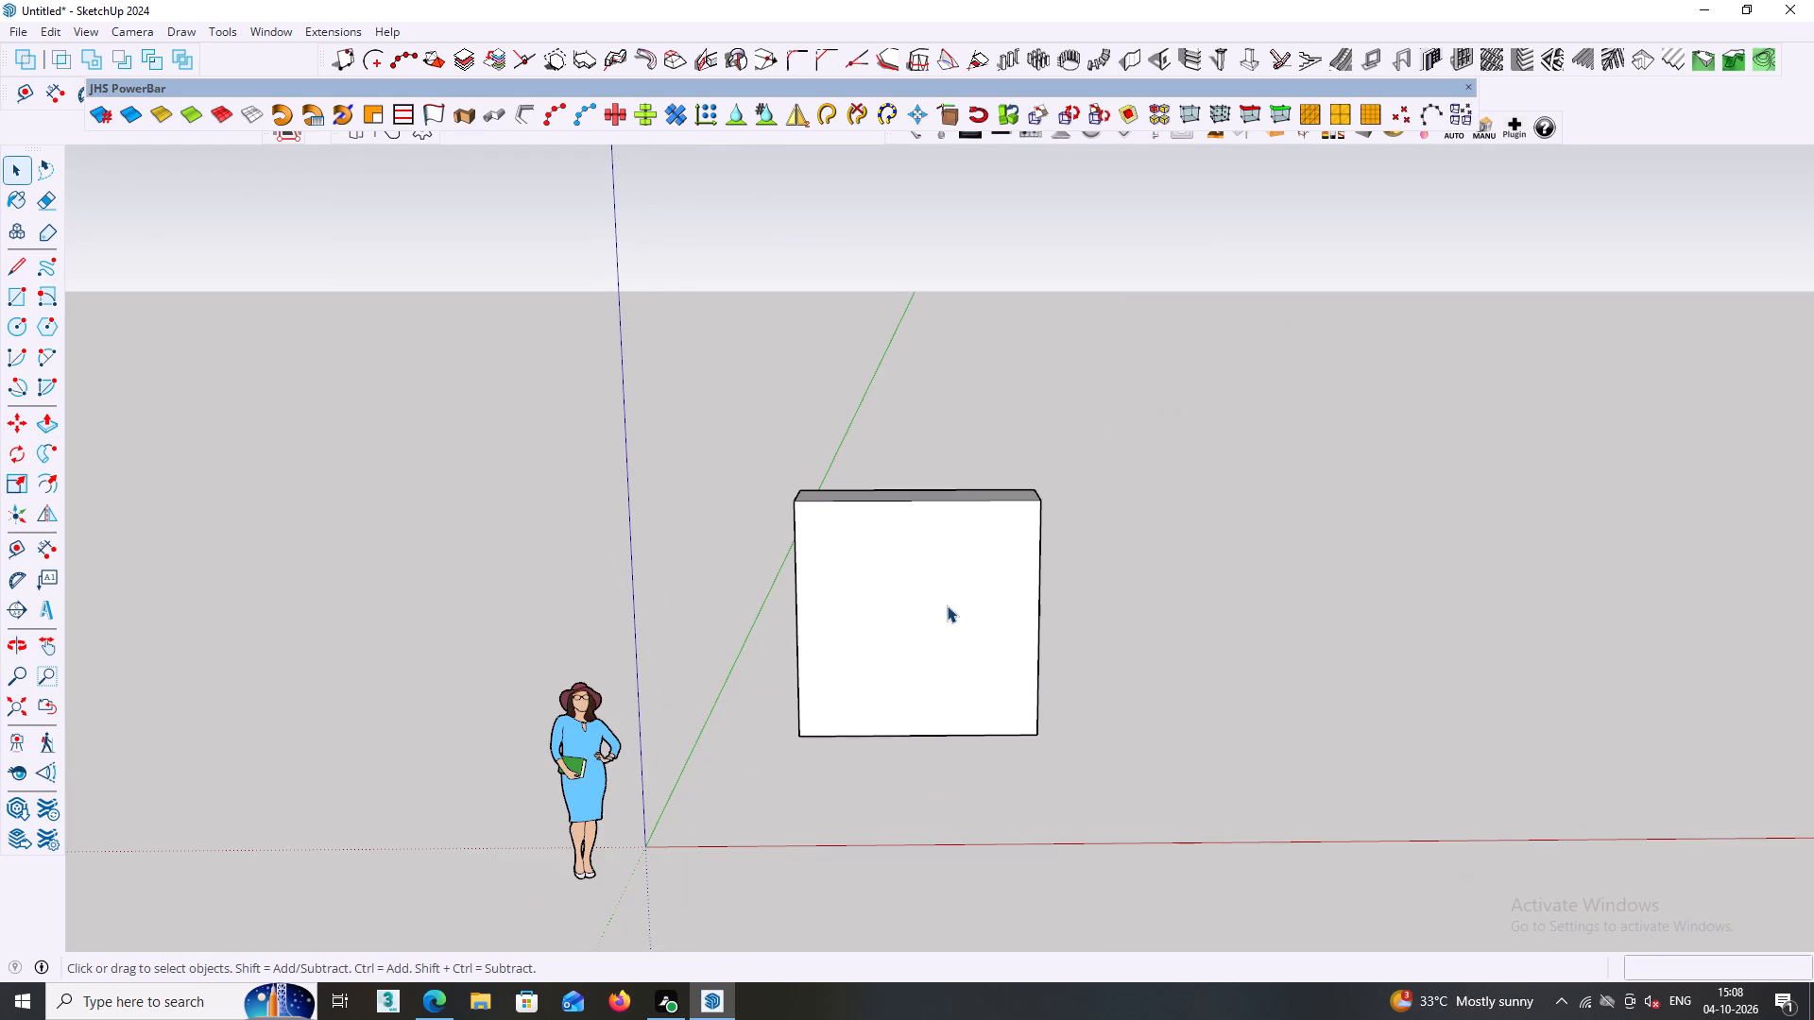
middle_click(947, 605)
middle_drag(940, 613, 902, 666)
middle_drag(900, 666, 920, 714)
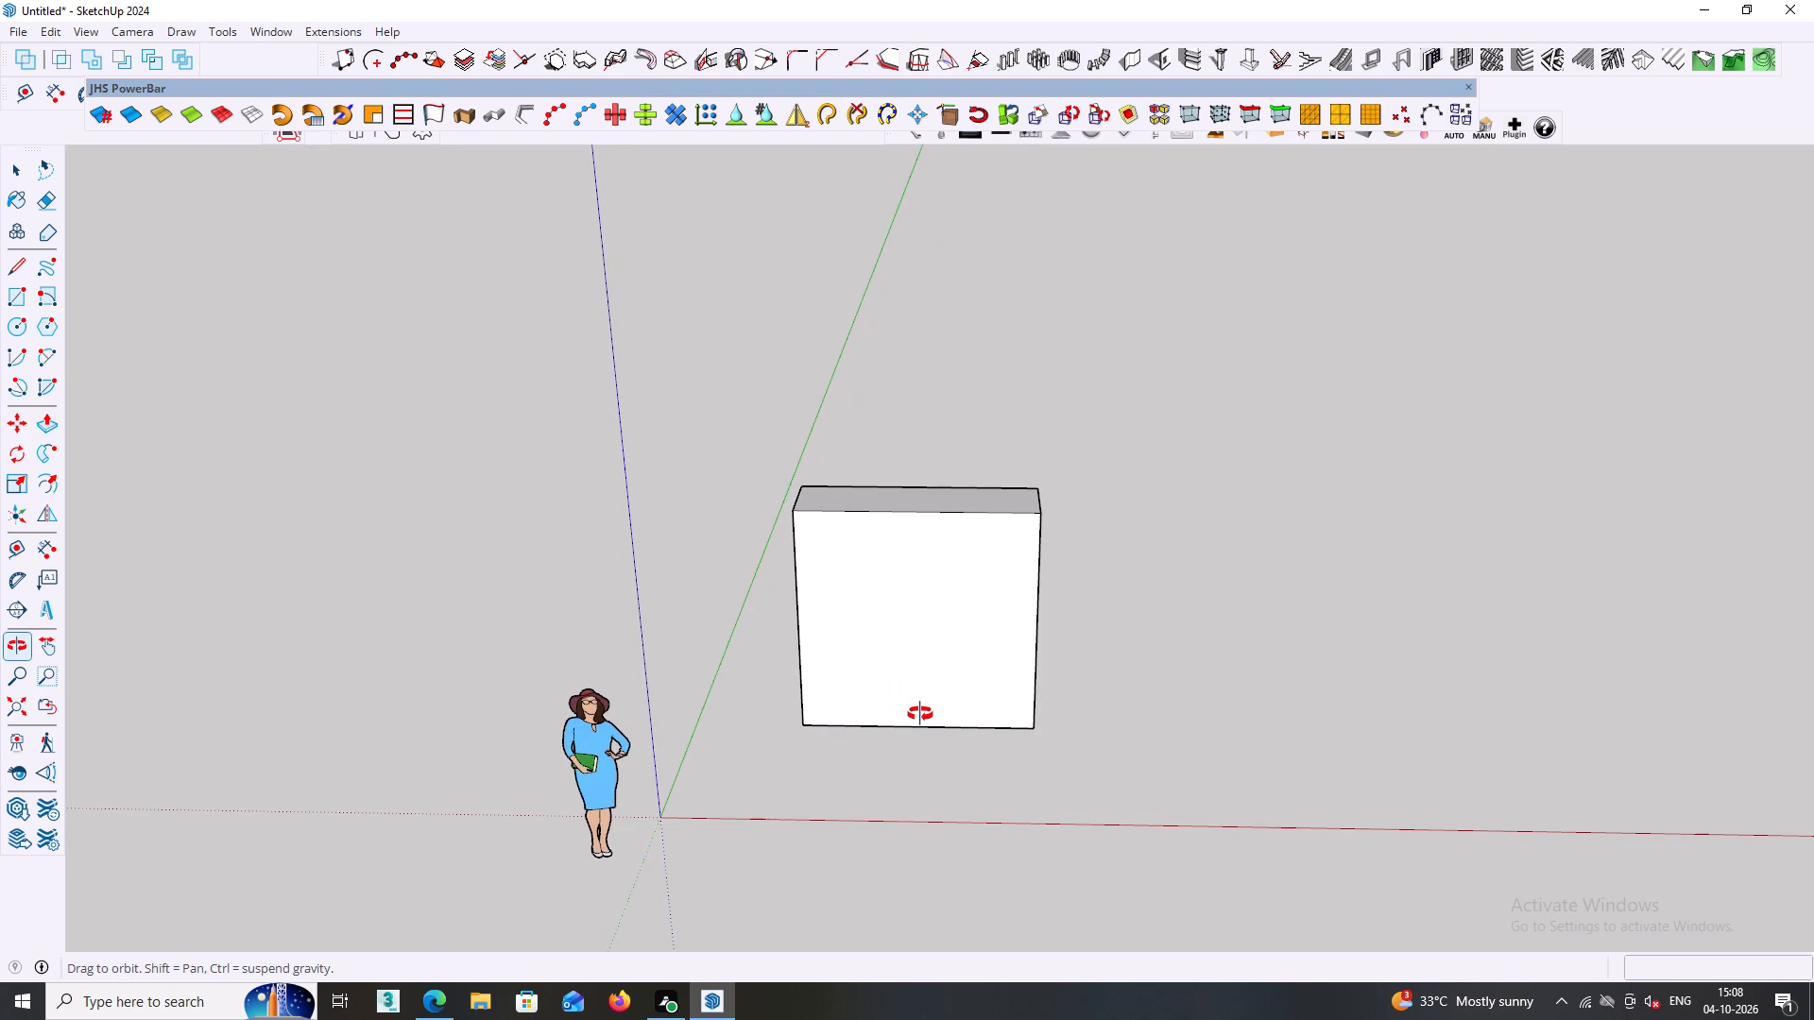
middle_drag(920, 714, 920, 704)
scroll(912, 673, up, 1)
middle_drag(911, 671, 1024, 581)
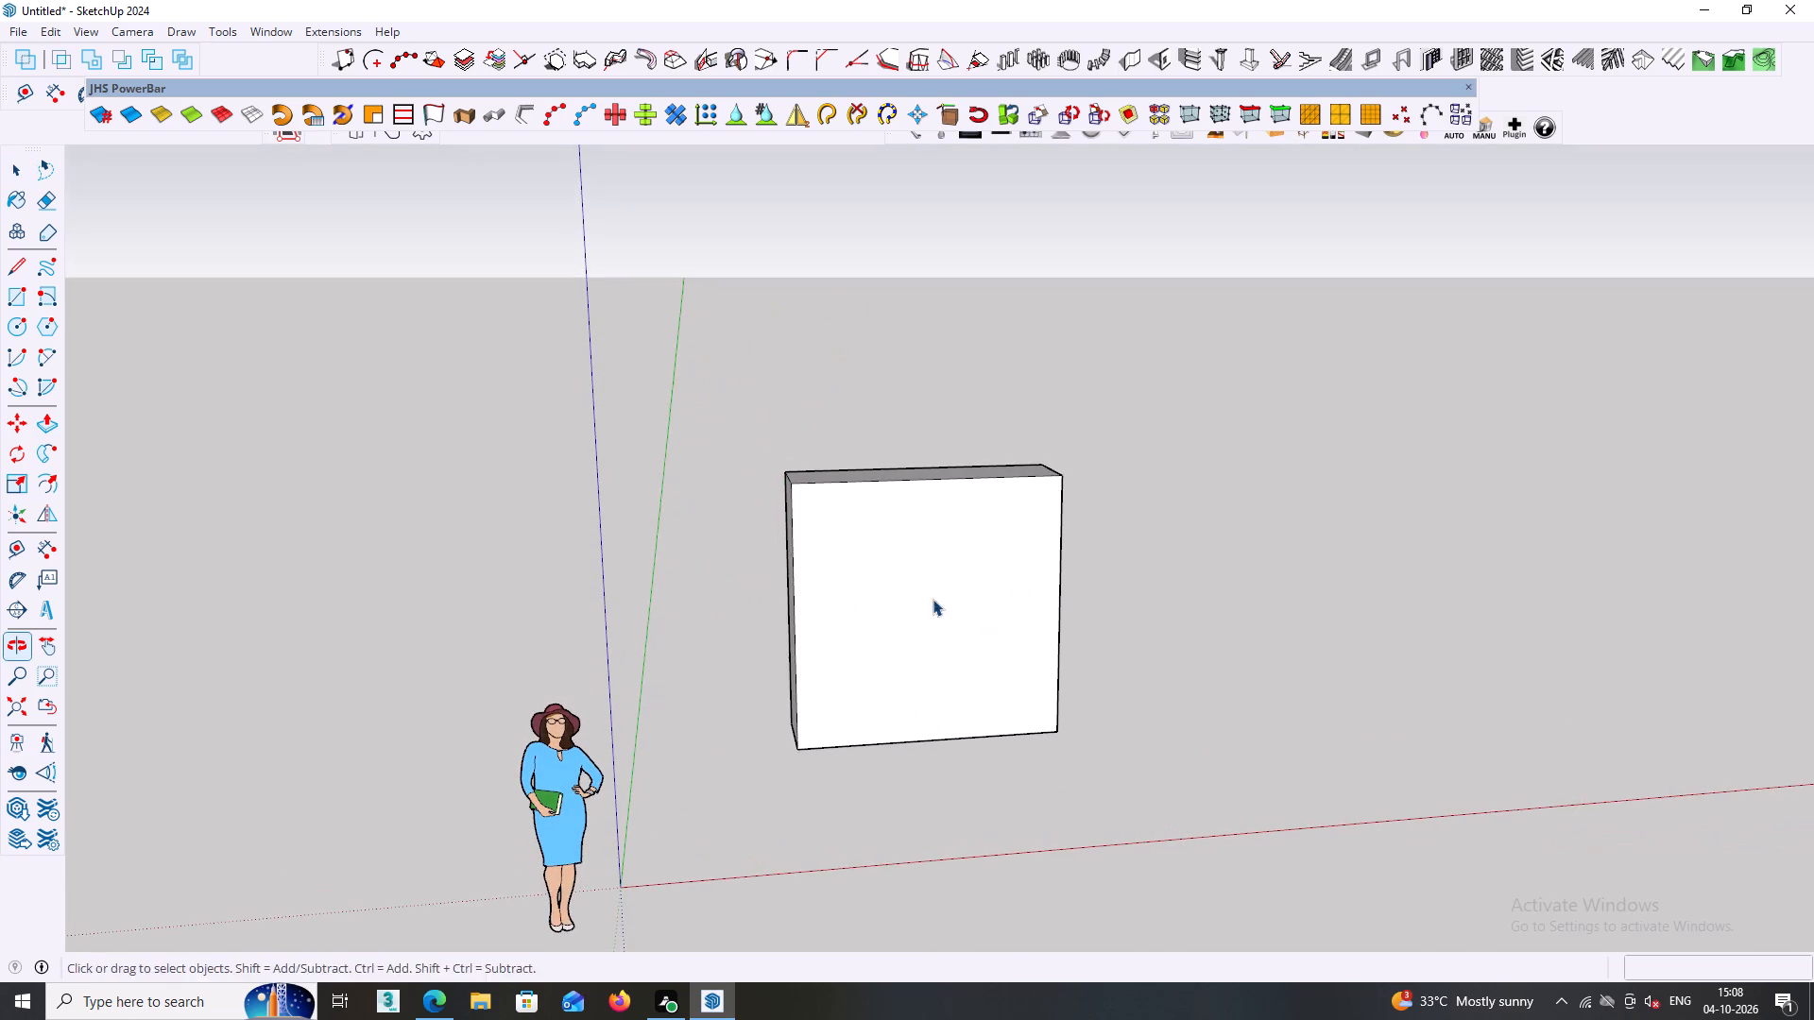
middle_drag(933, 599, 877, 629)
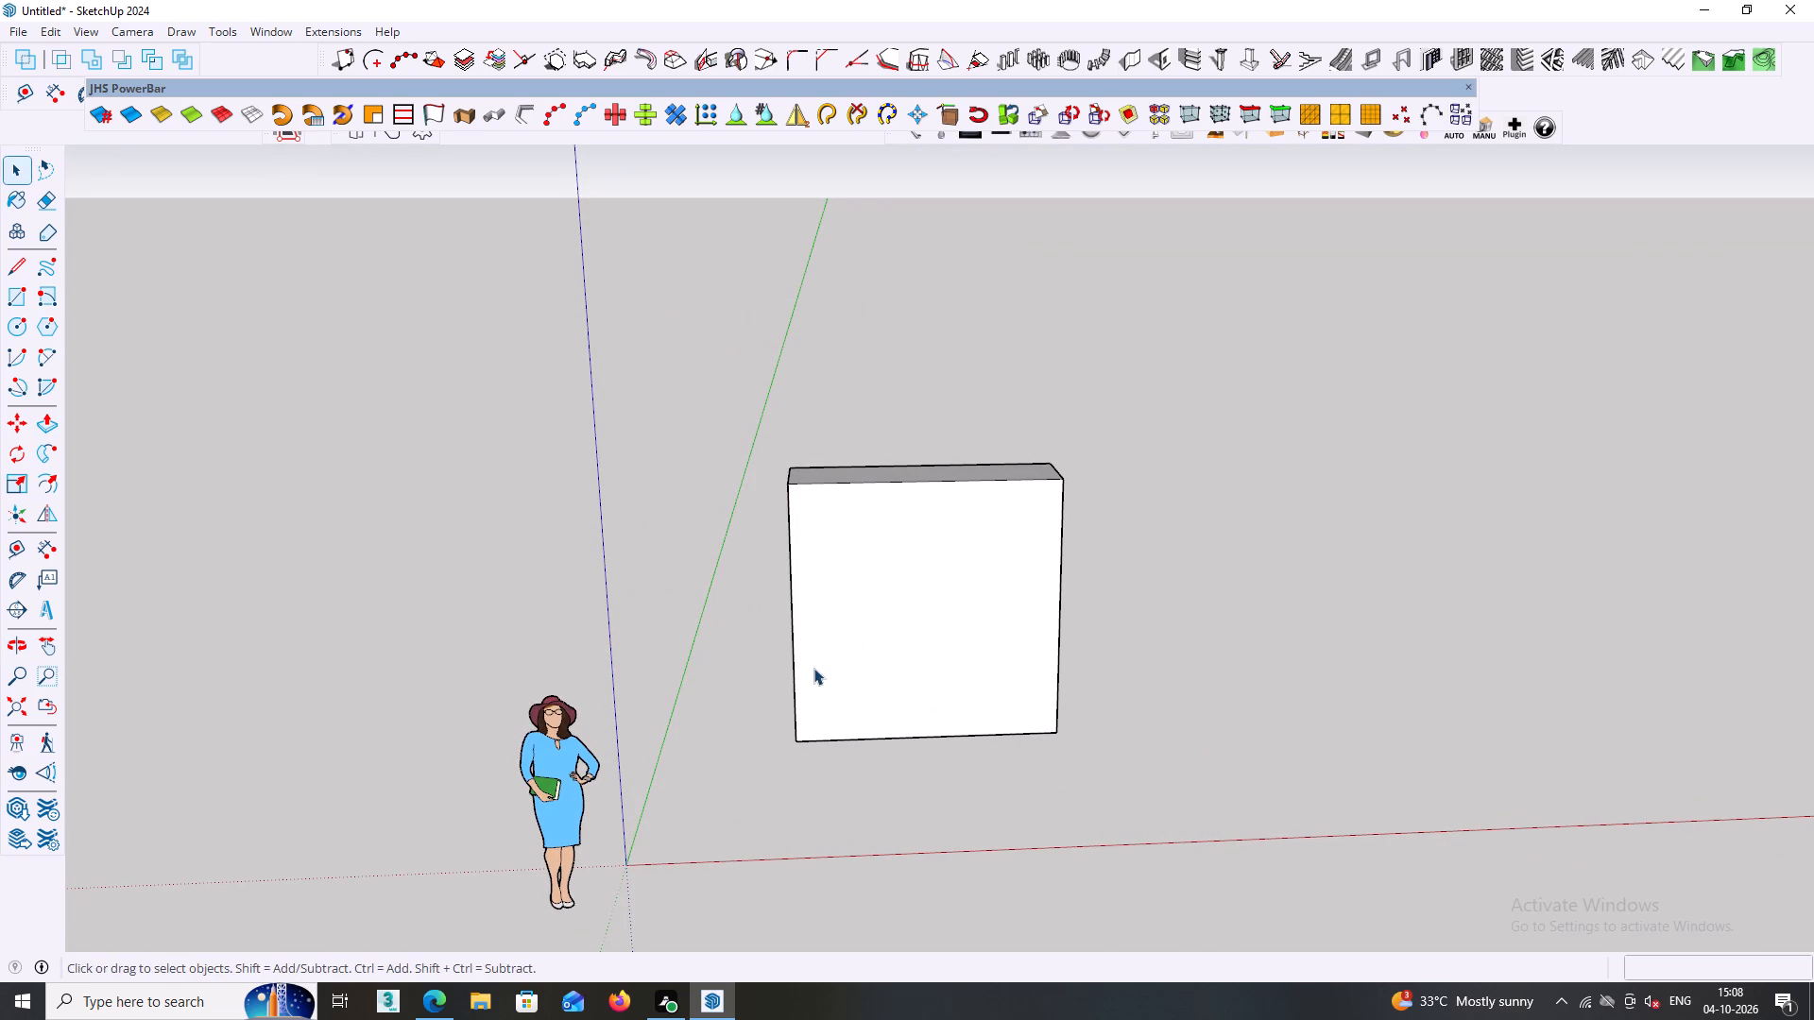
key(f)
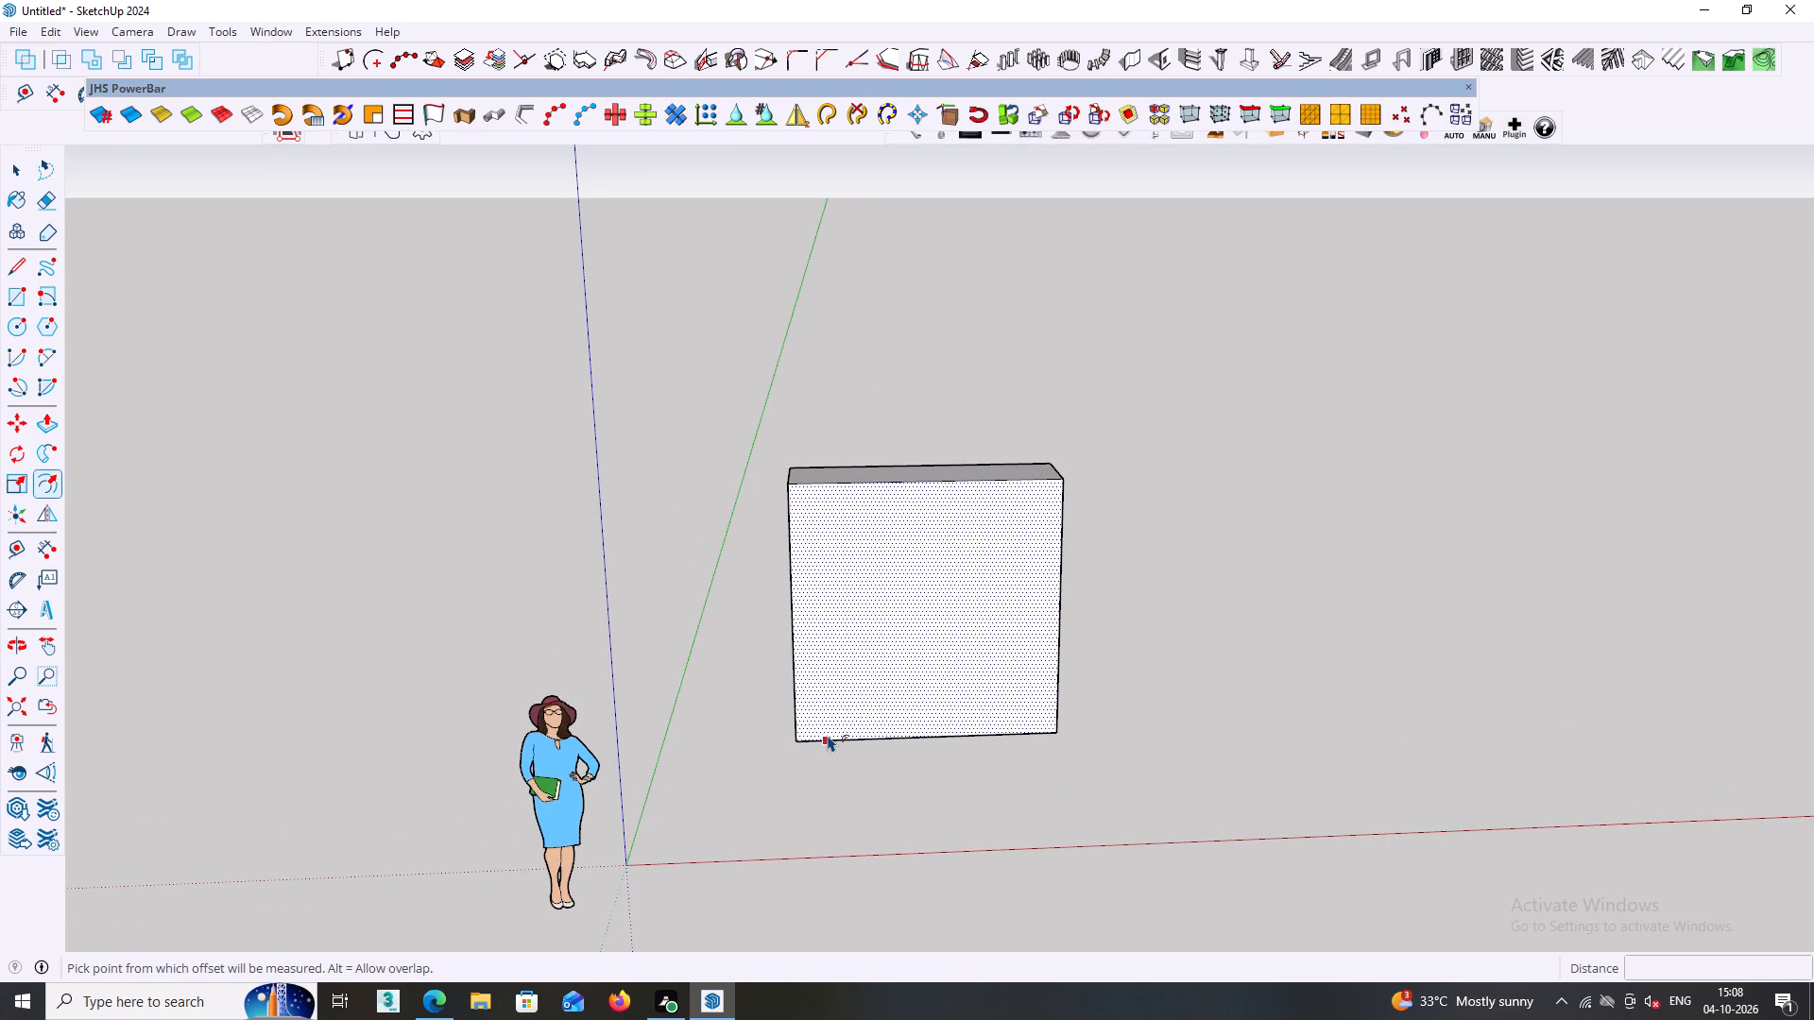
click(828, 735)
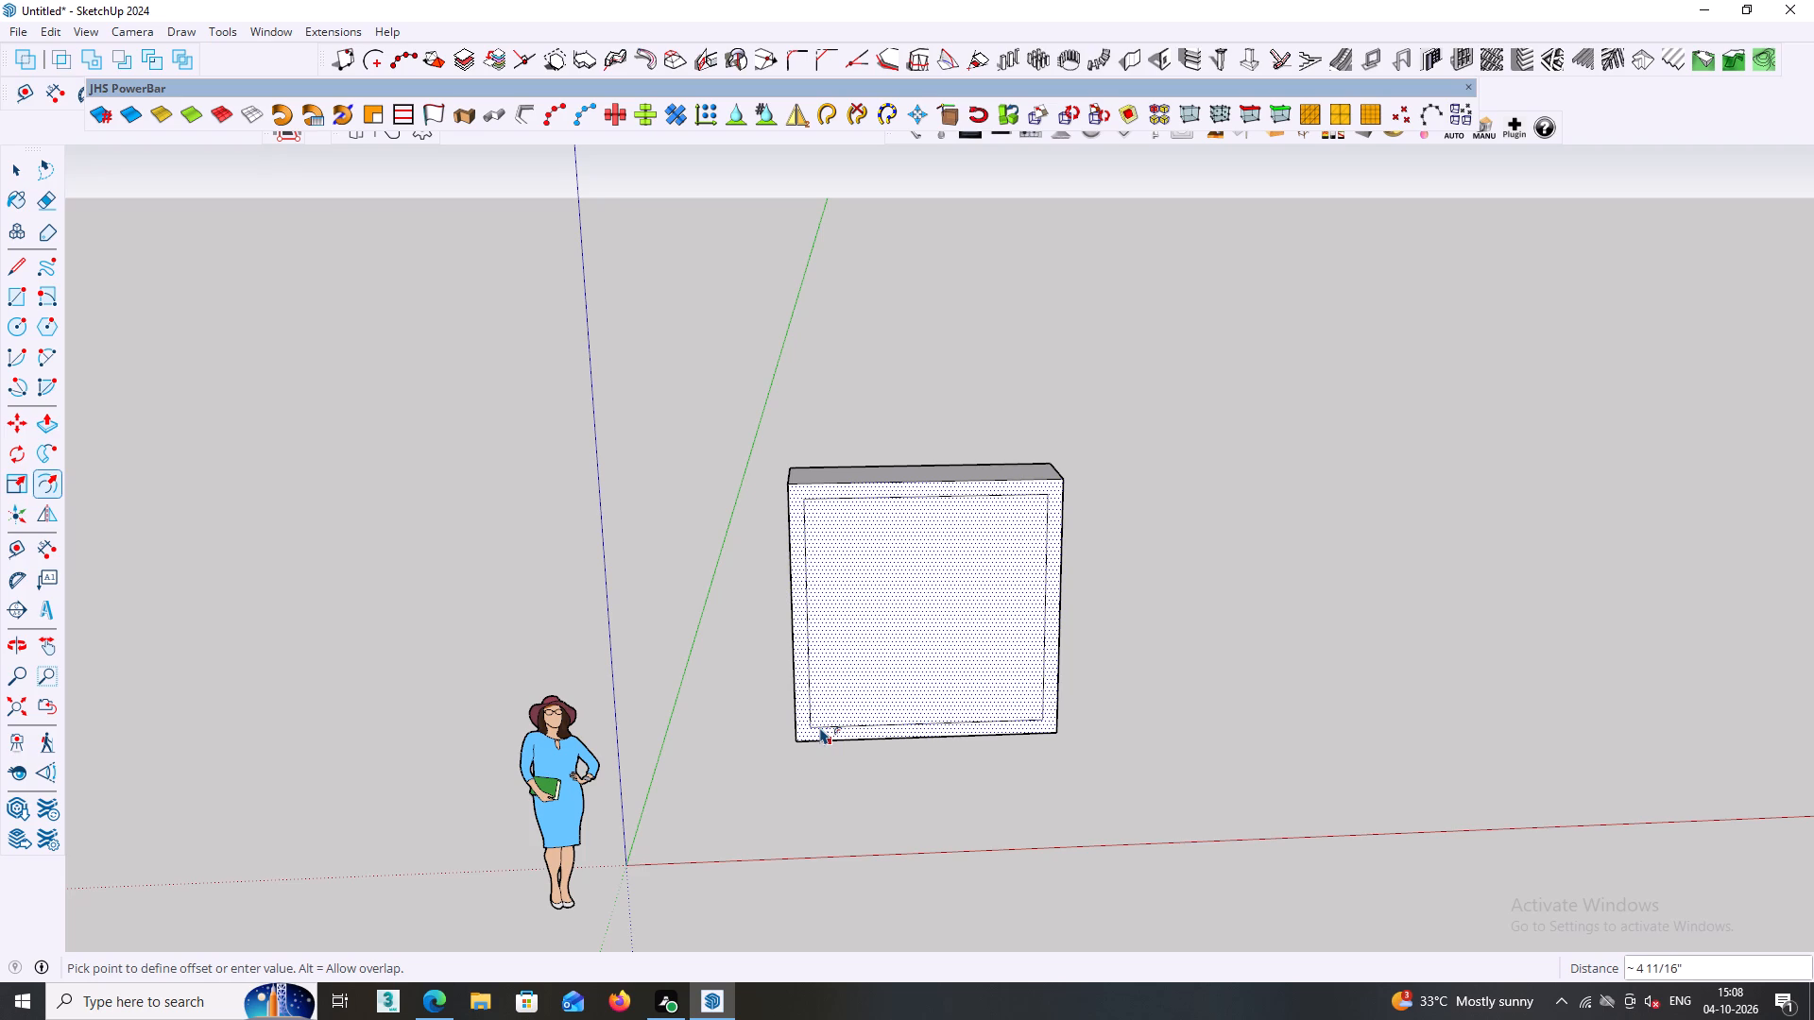
text(18)
text(MM)
key(Return)
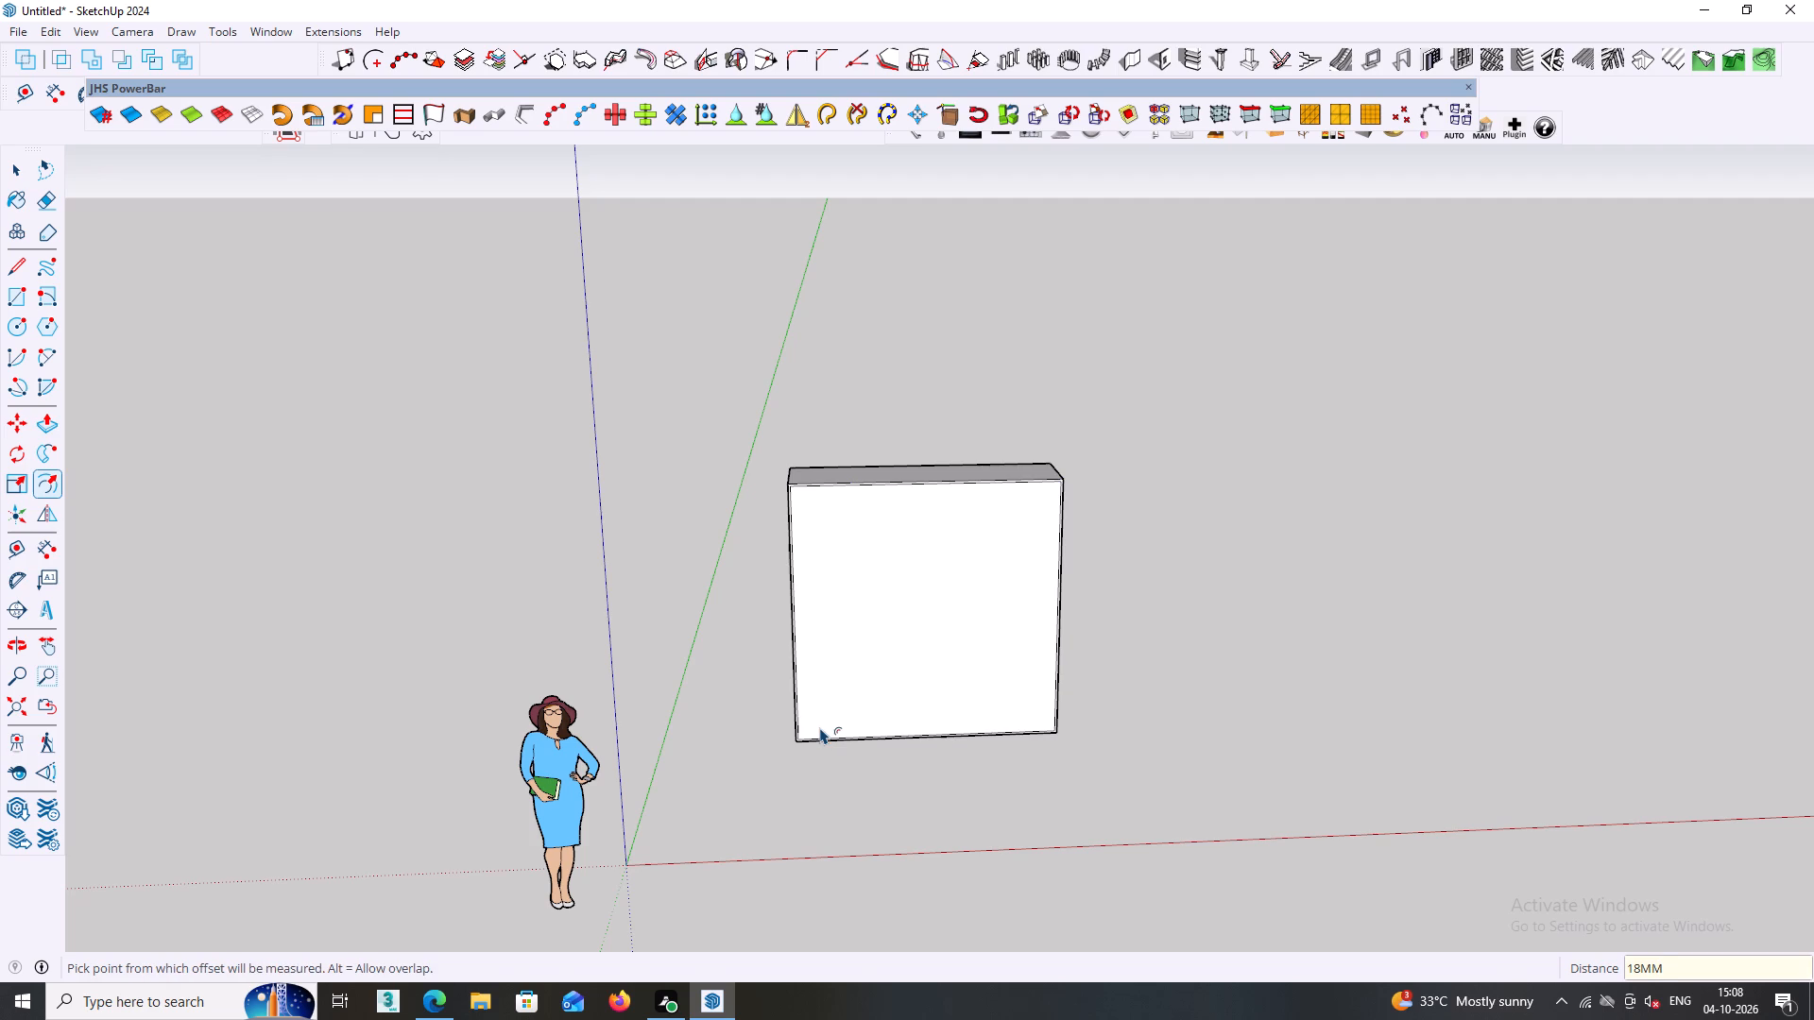
scroll(800, 553, up, 6)
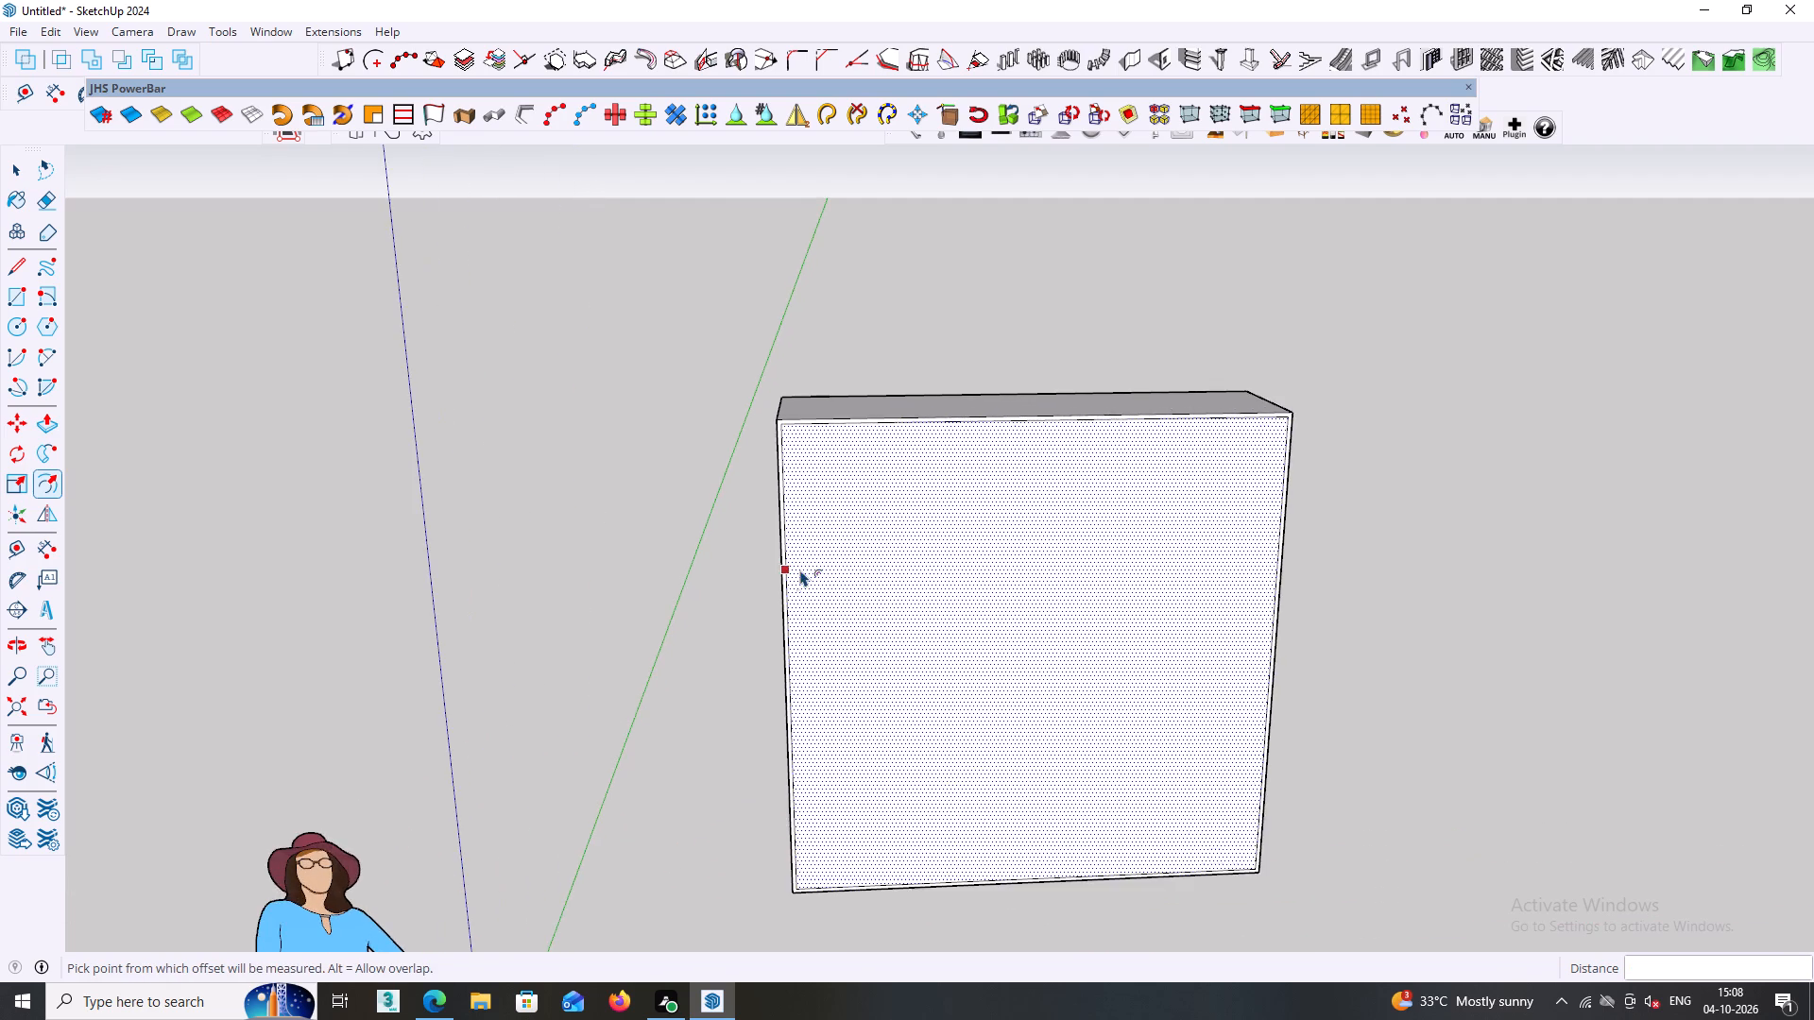
middle_drag(732, 591, 695, 550)
key(space)
middle_drag(813, 632, 811, 681)
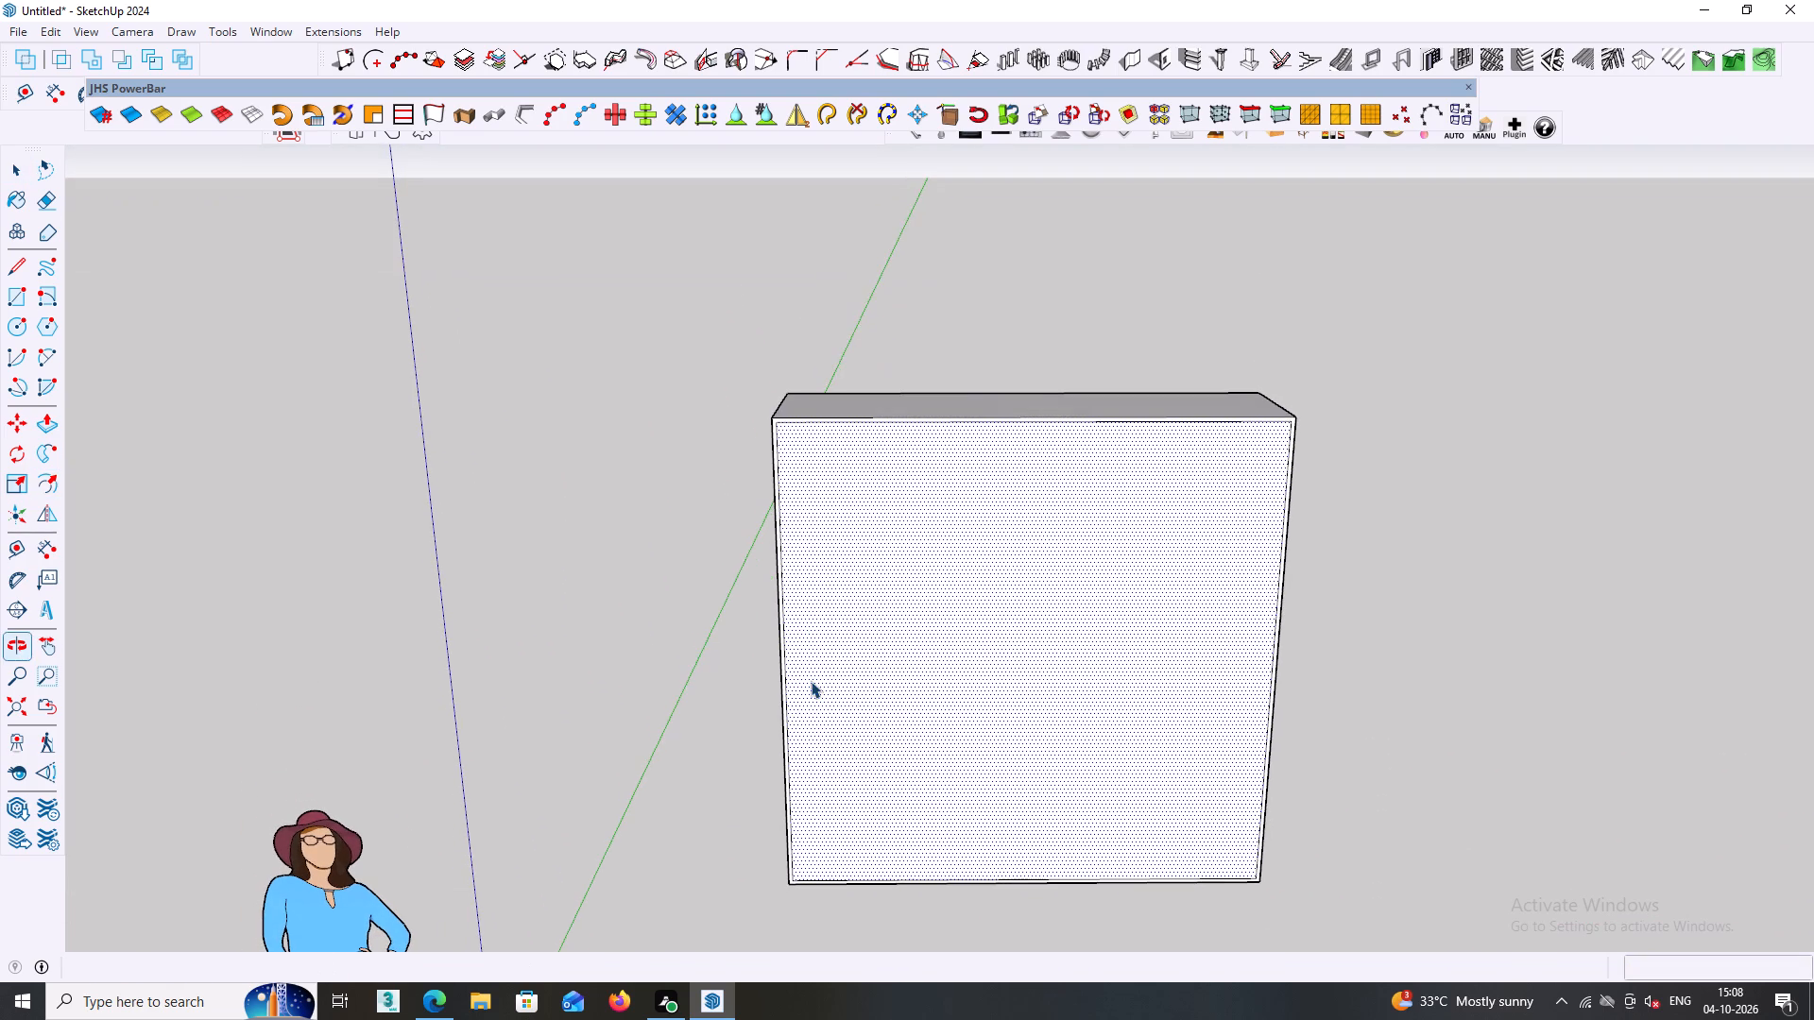
Replace the 18 mm border on the box's front face by undoing it and offsetting the face's edges inward by 36 mm.
middle_drag(813, 681, 830, 703)
scroll(840, 640, up, 1)
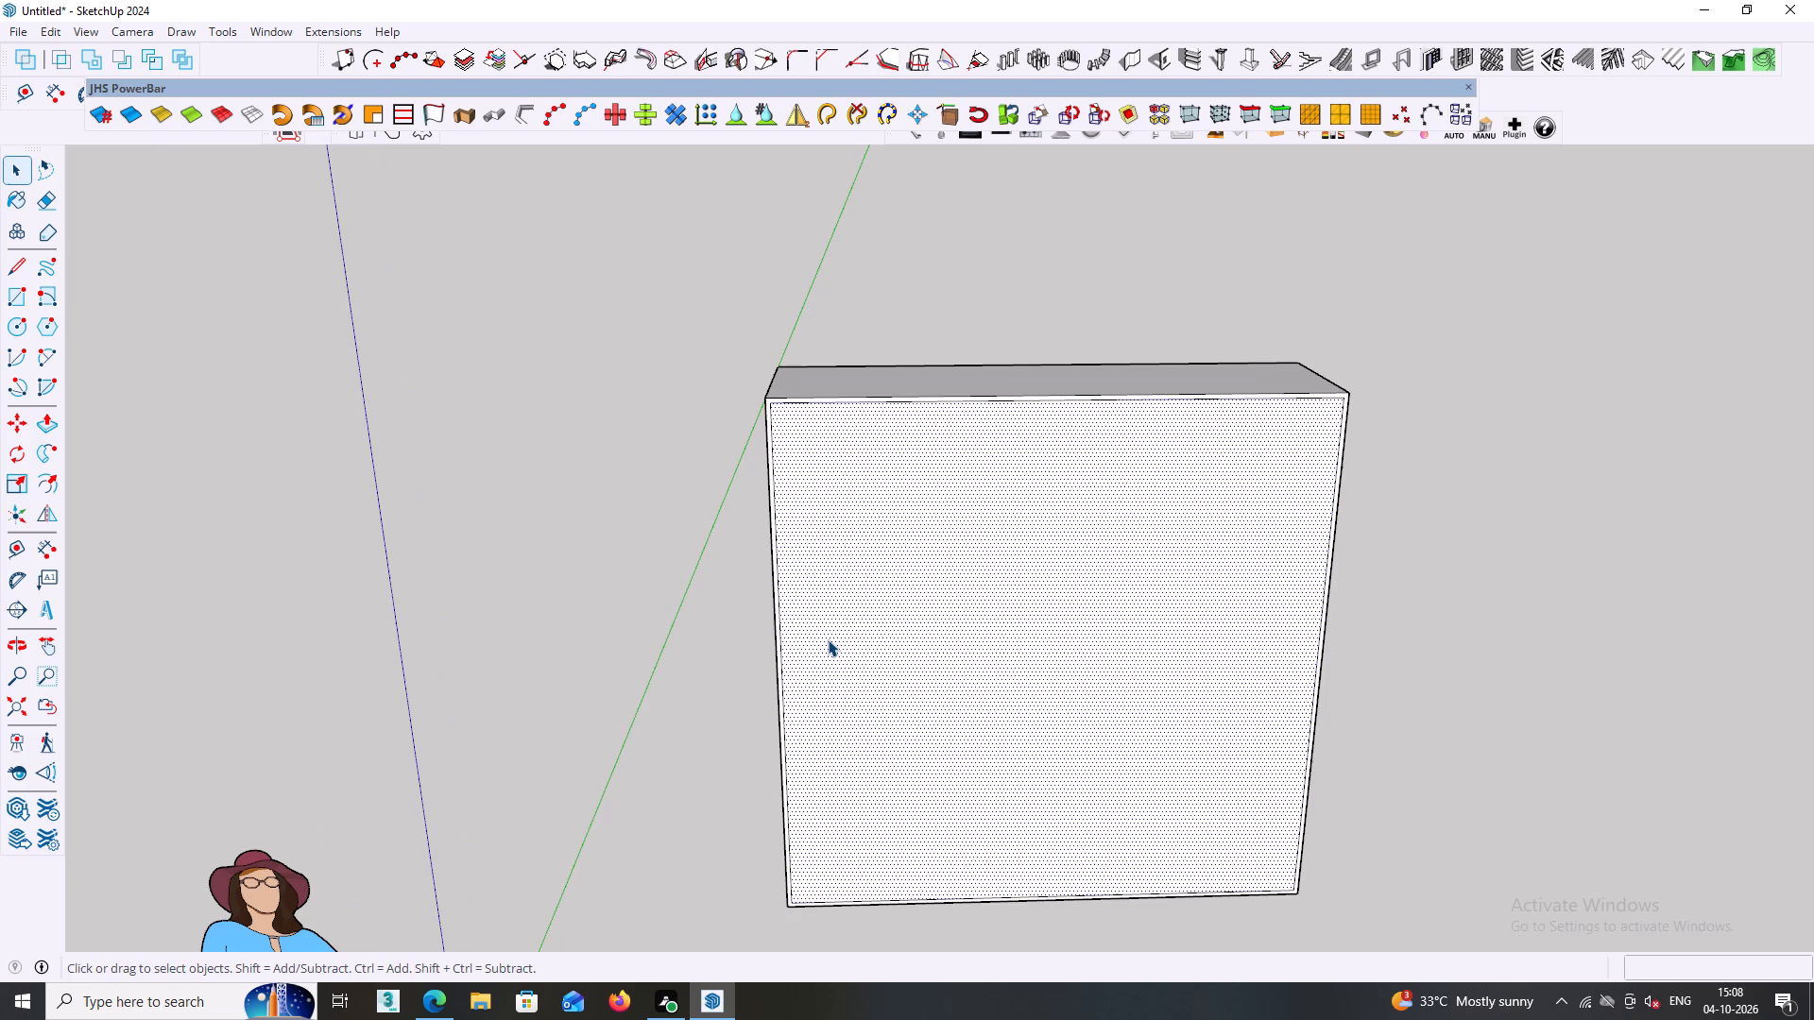
middle_drag(824, 613, 864, 604)
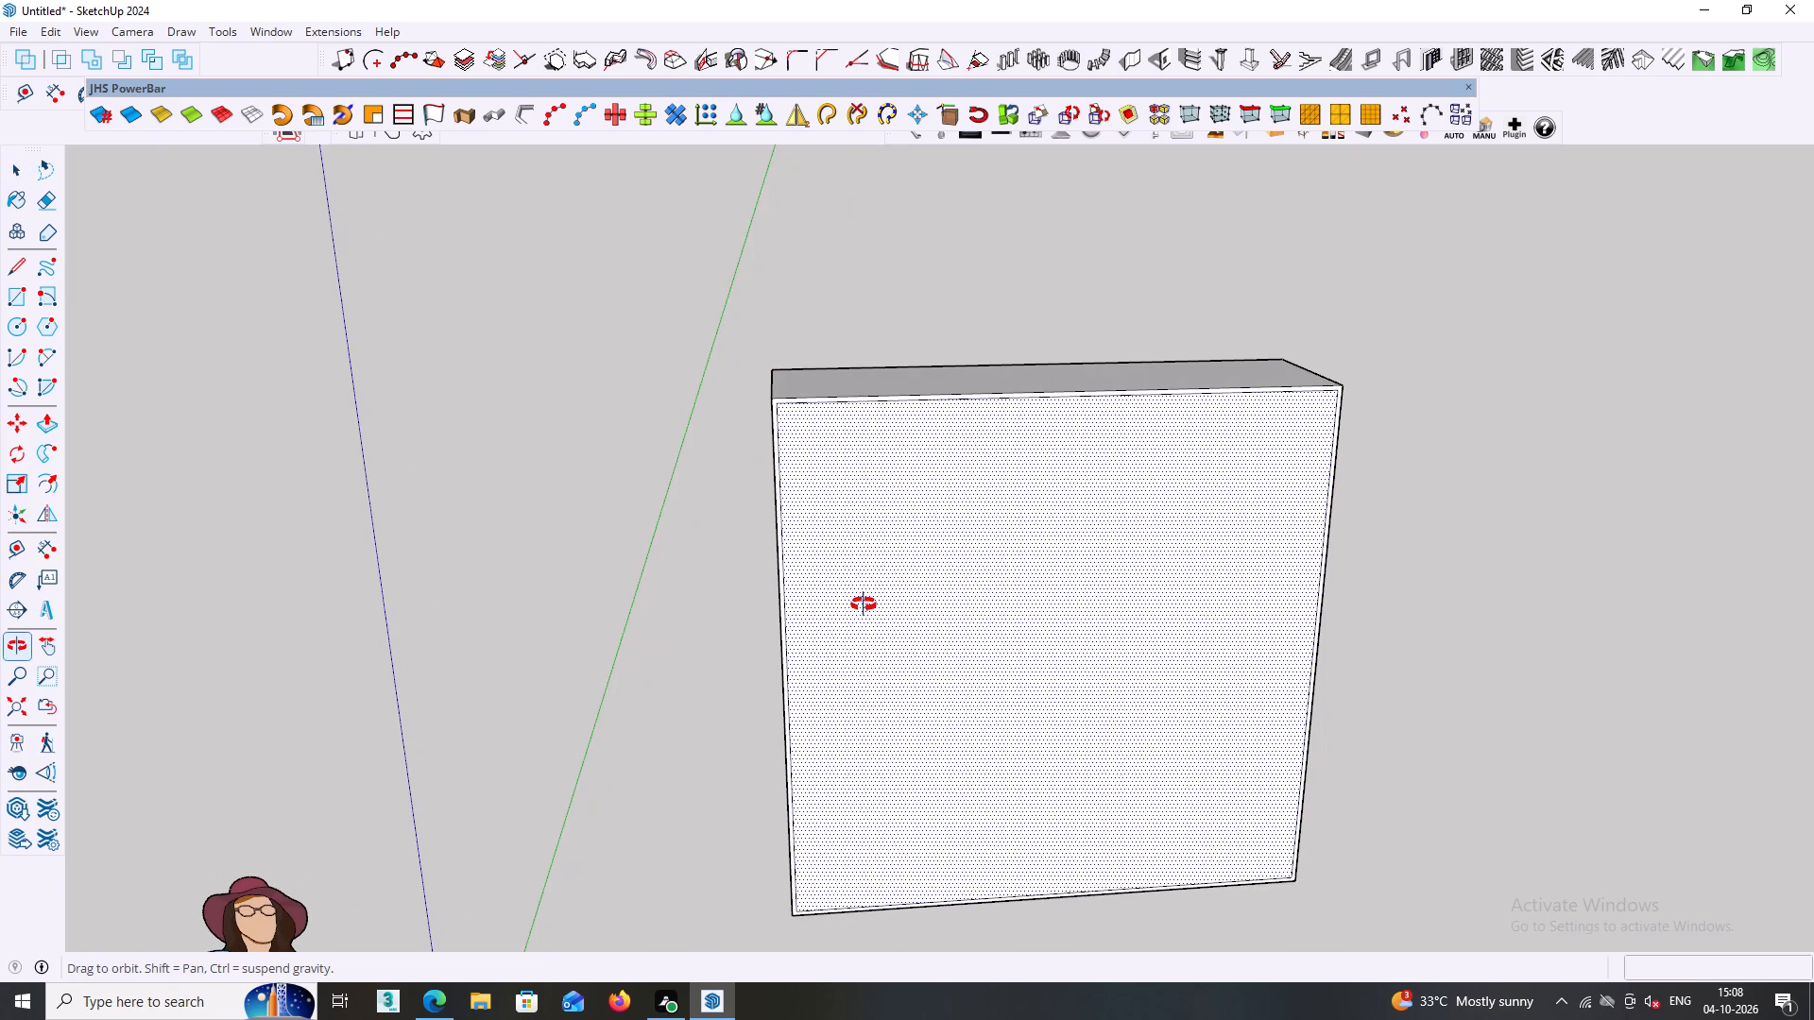
middle_drag(864, 604, 1074, 586)
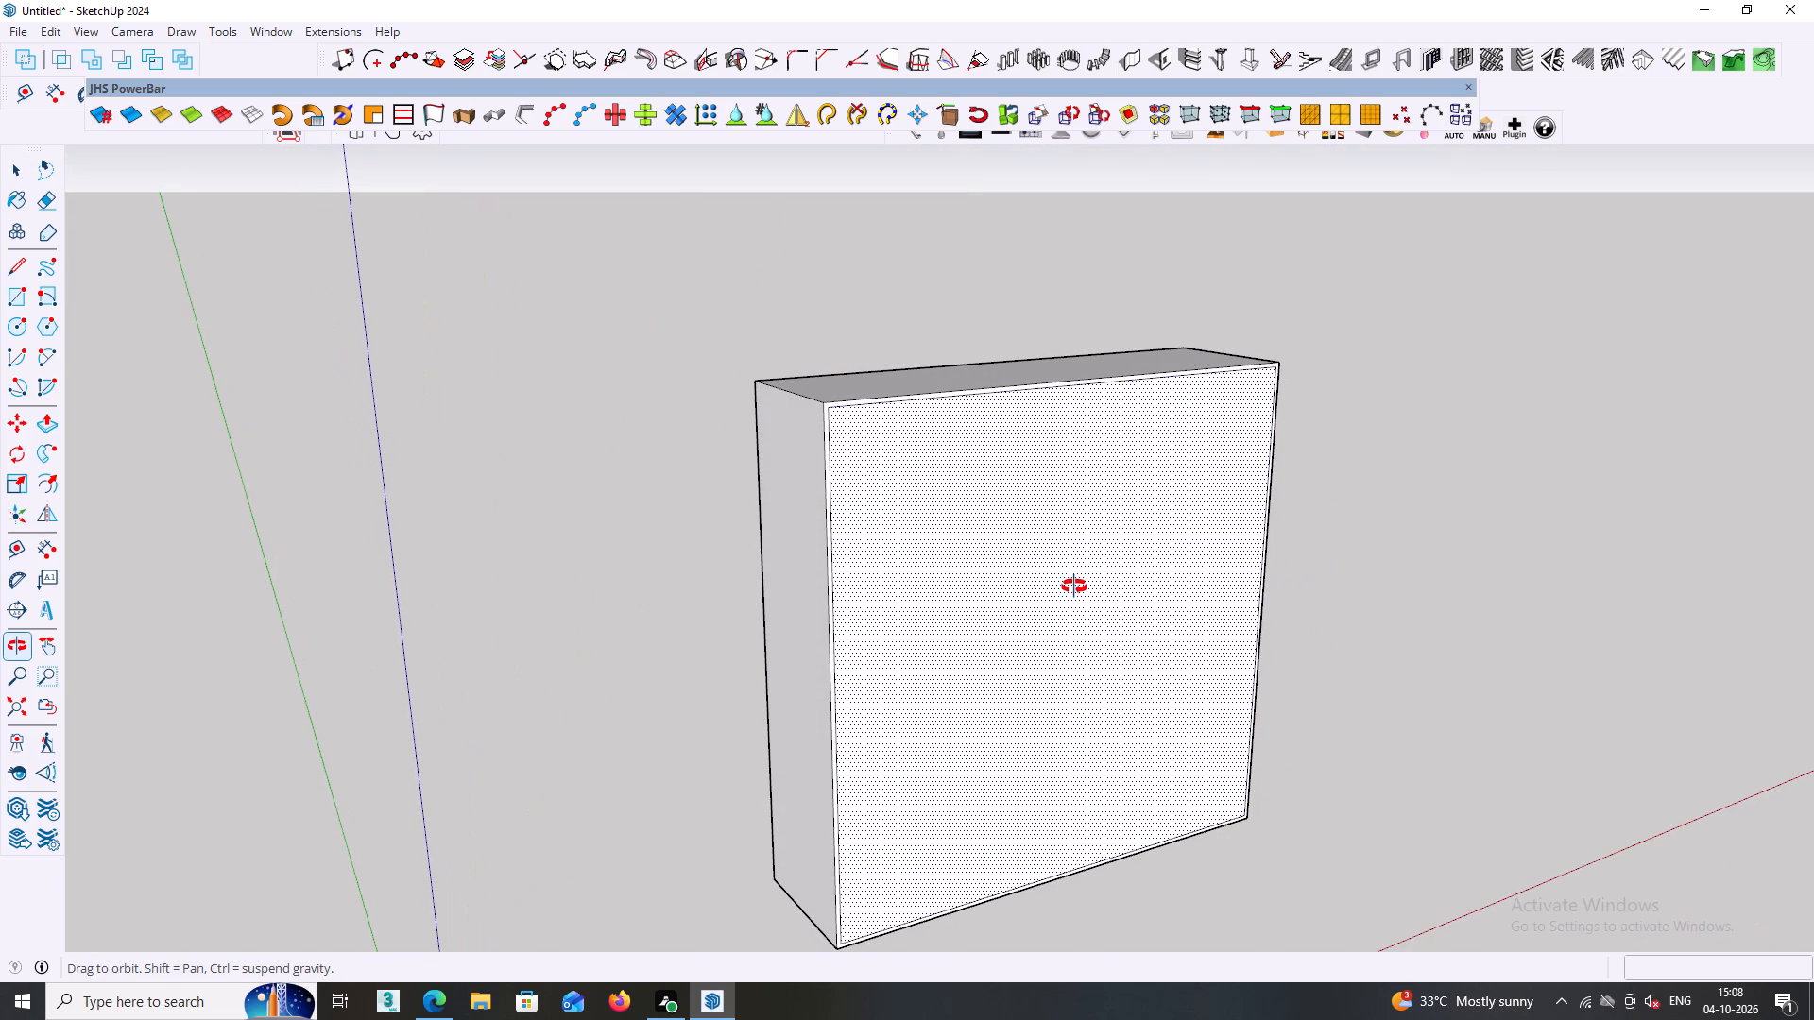
middle_drag(1074, 586, 1066, 586)
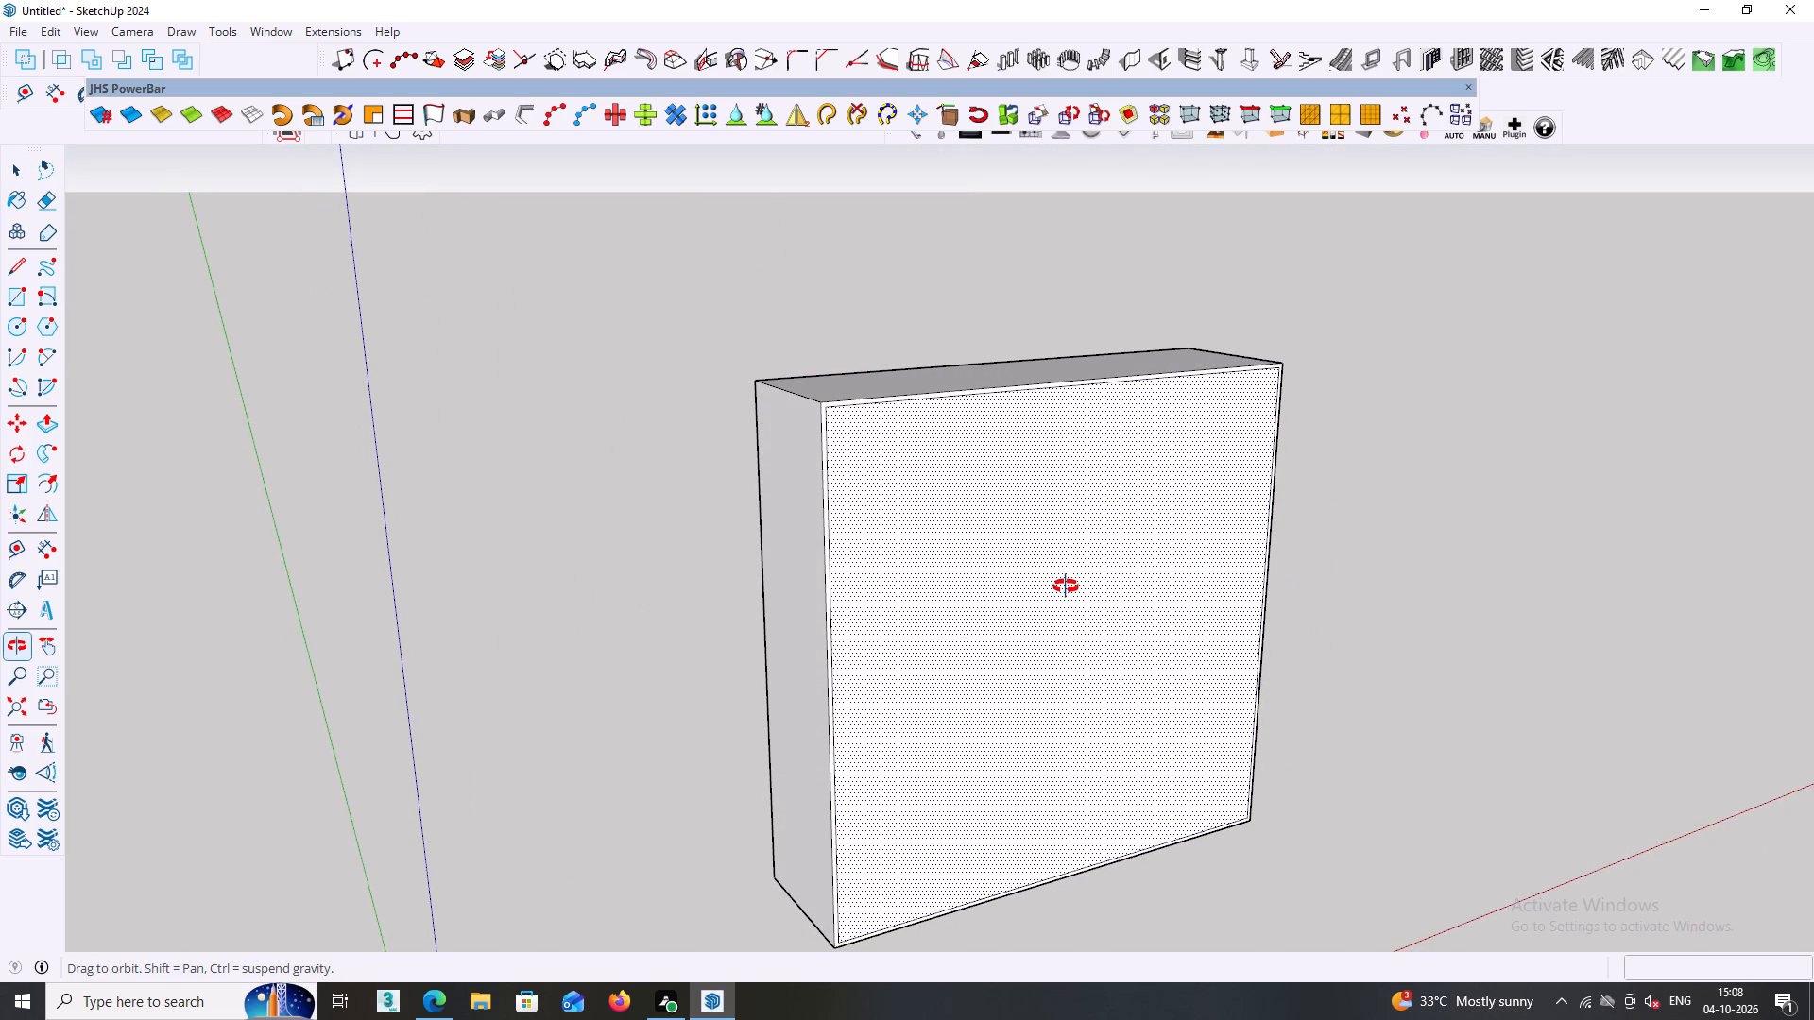
middle_drag(1066, 586, 975, 596)
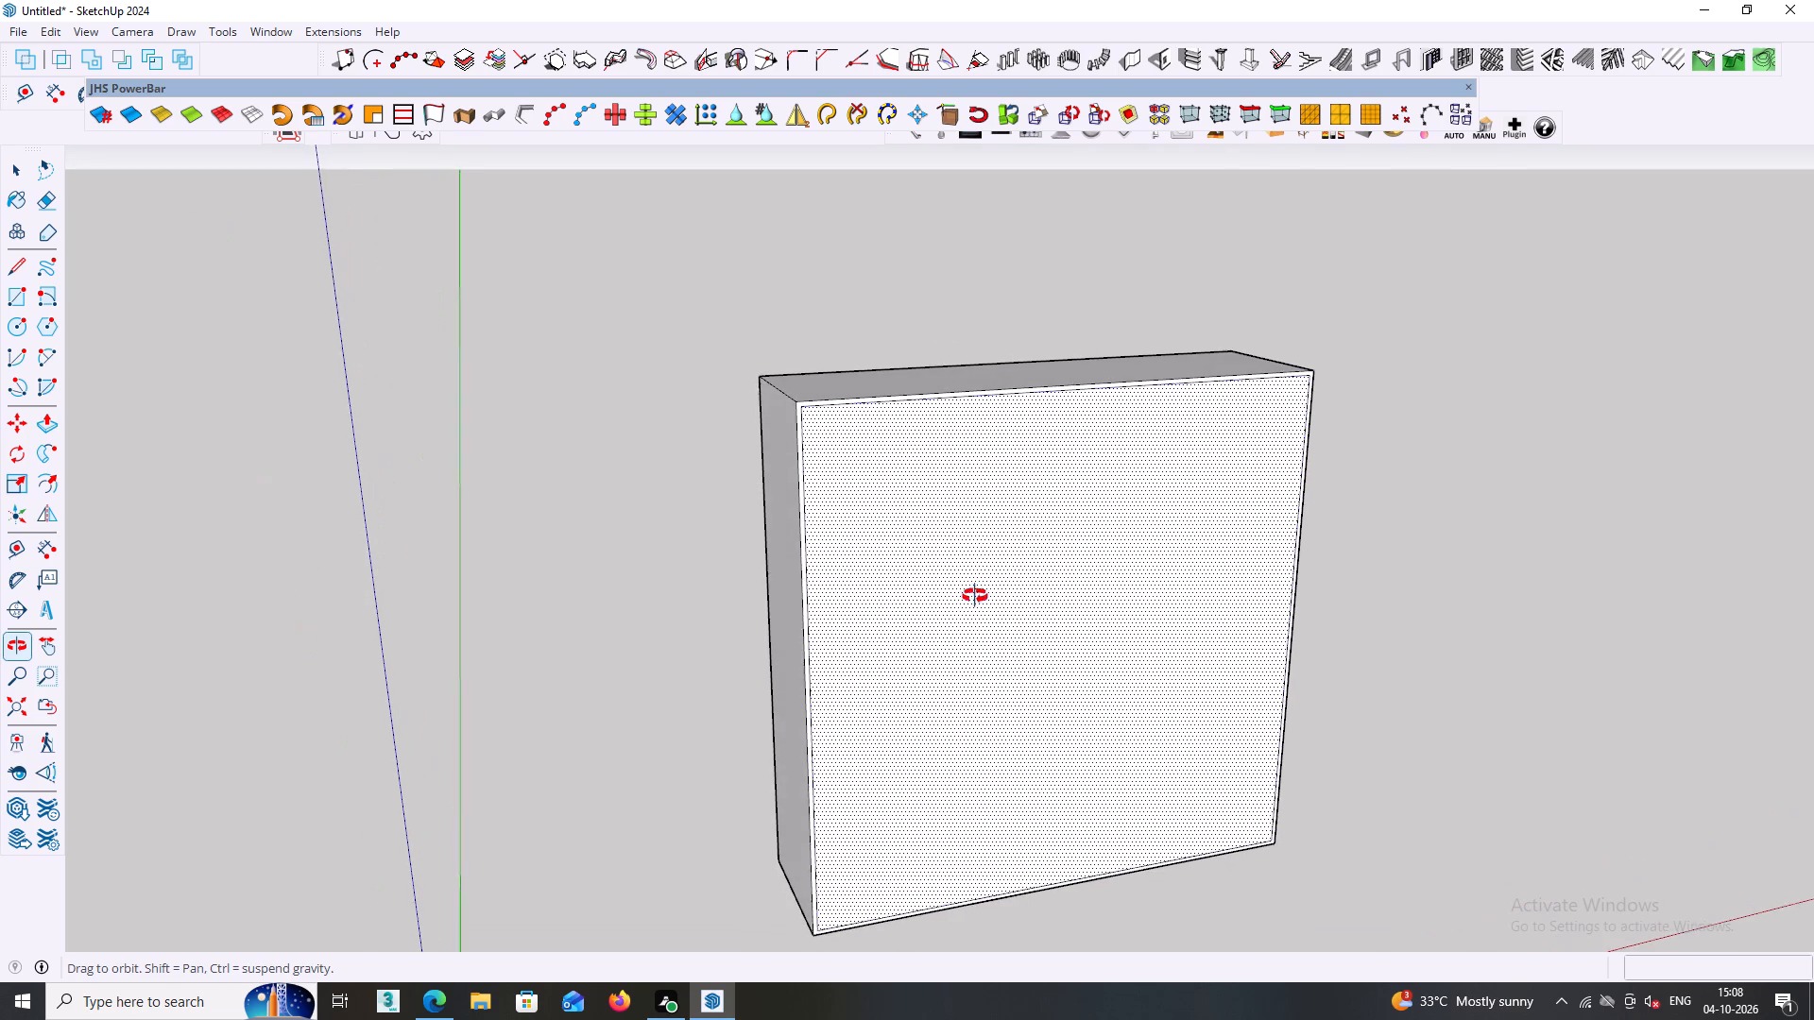
middle_drag(975, 596, 972, 596)
key(ctrl+z)
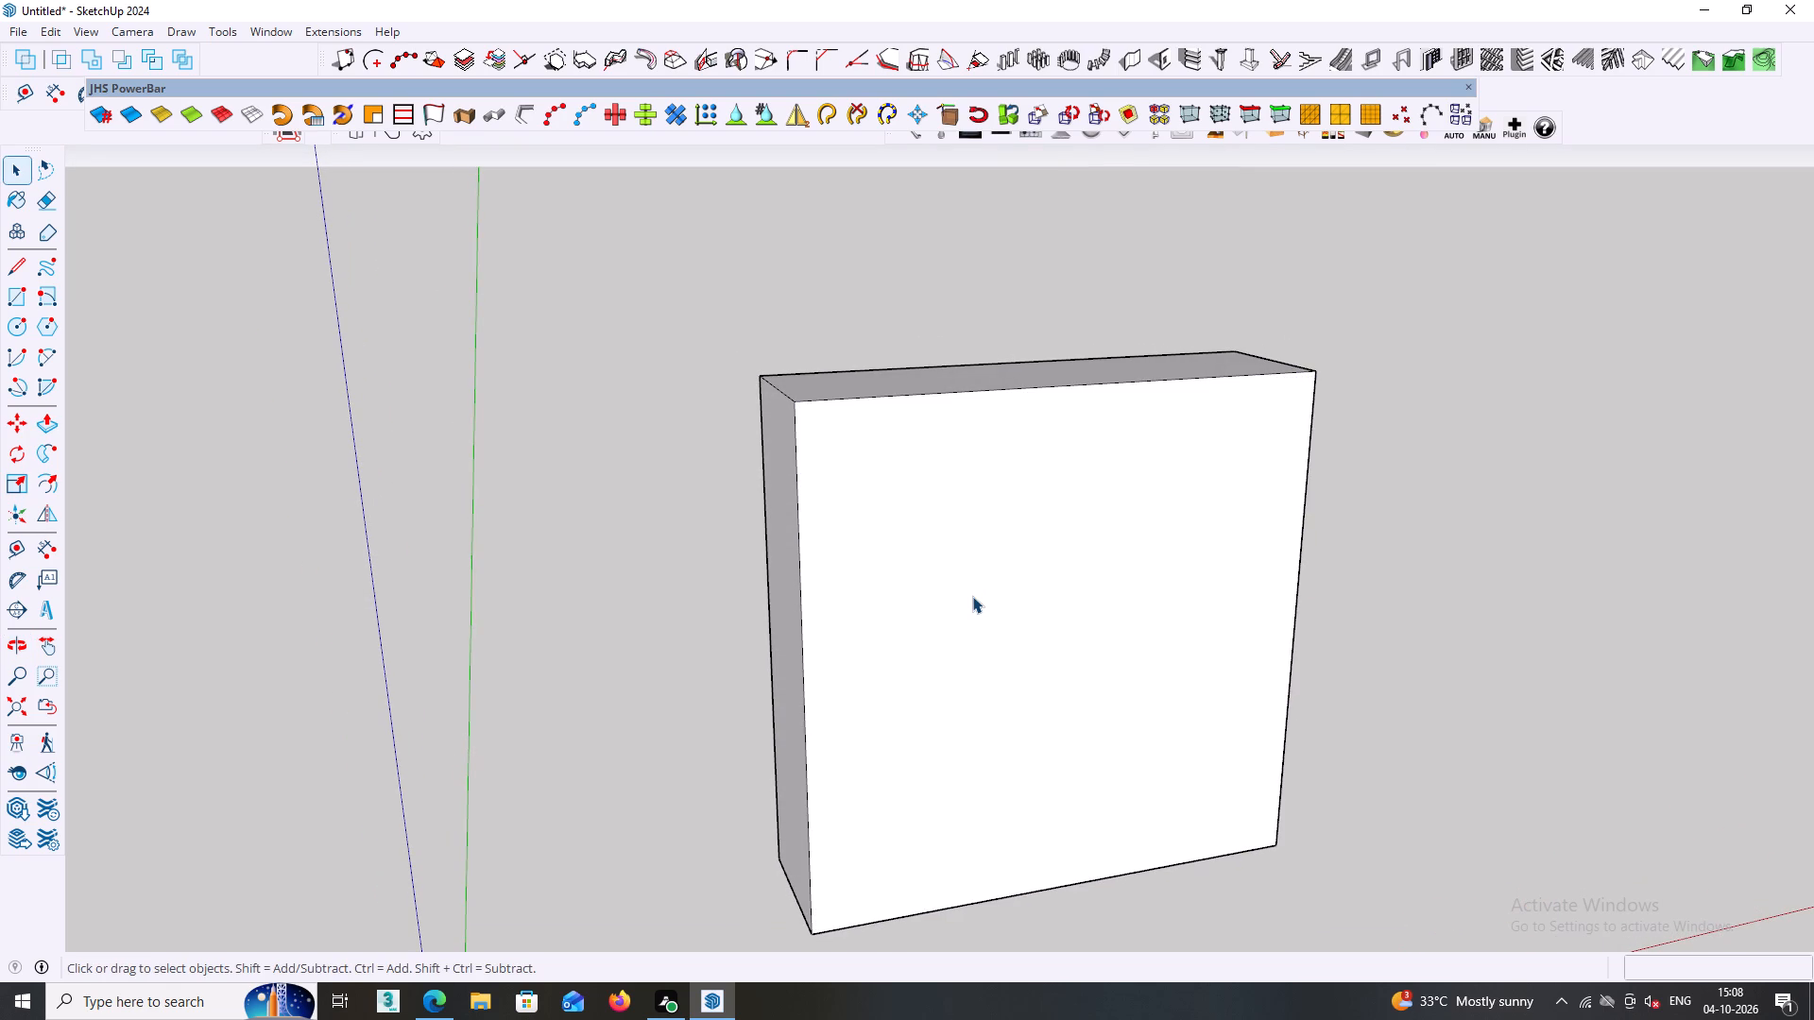
key(f)
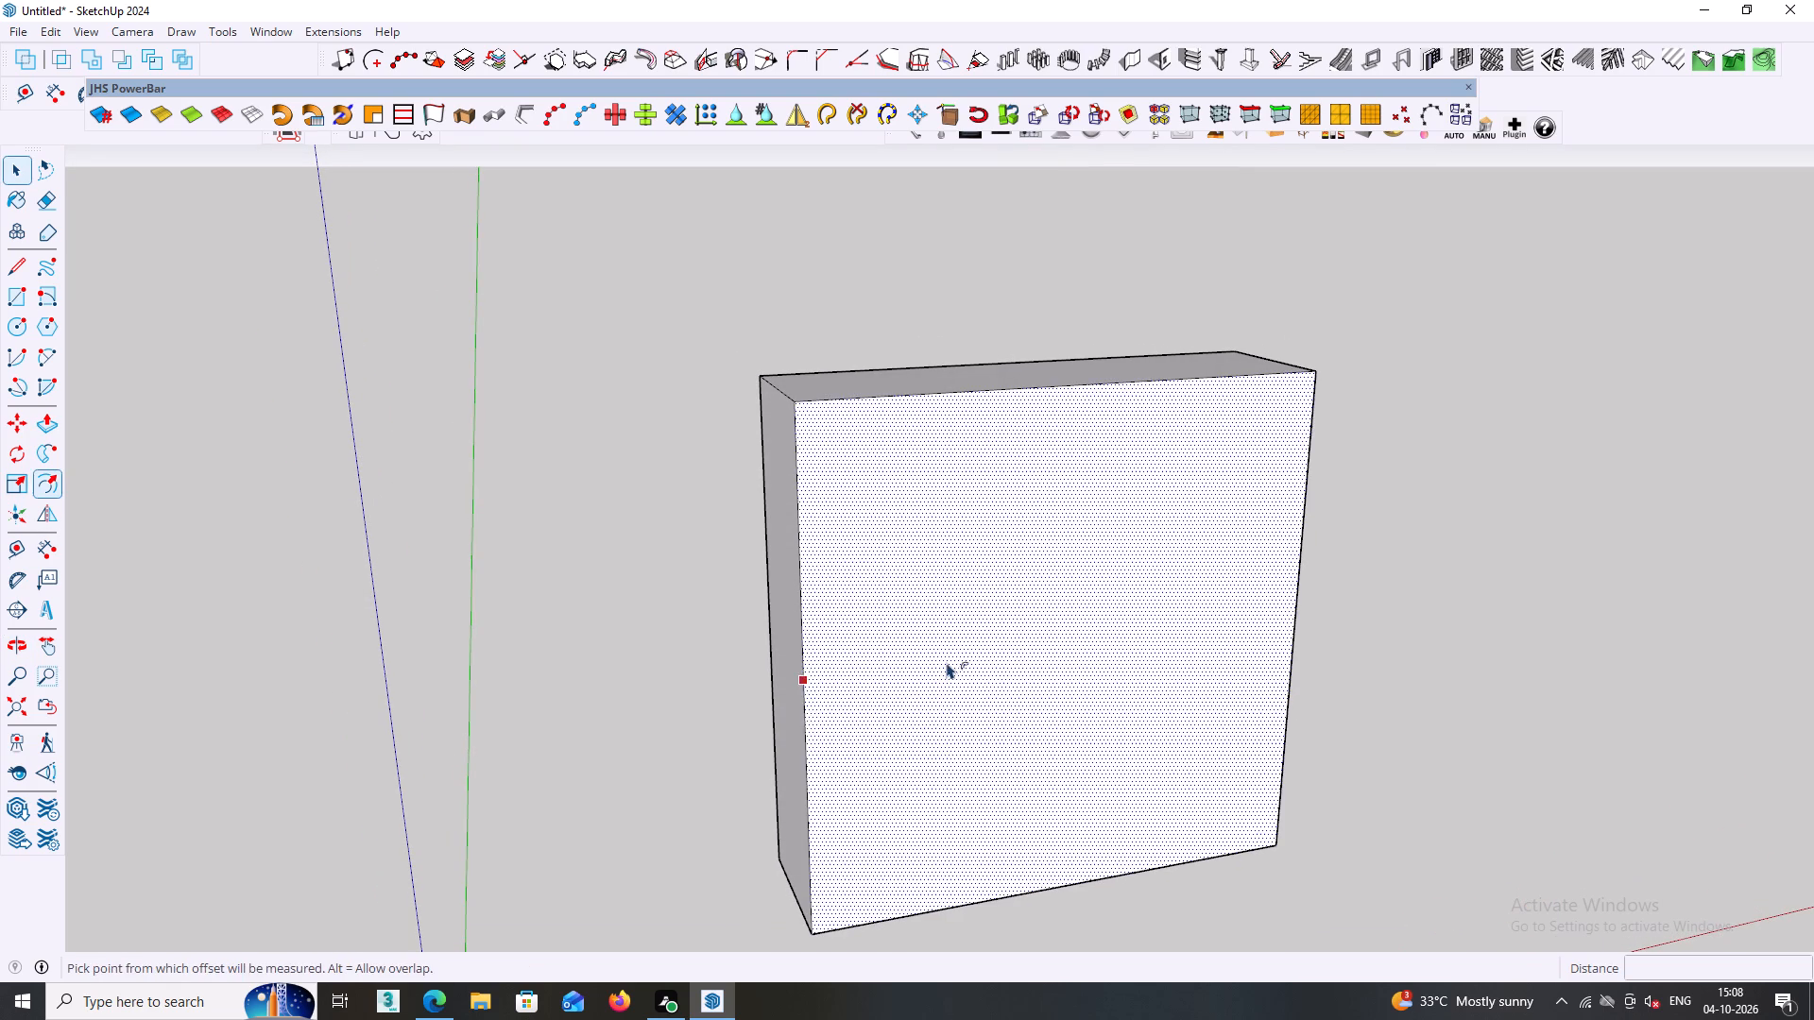
click(898, 893)
text(36)
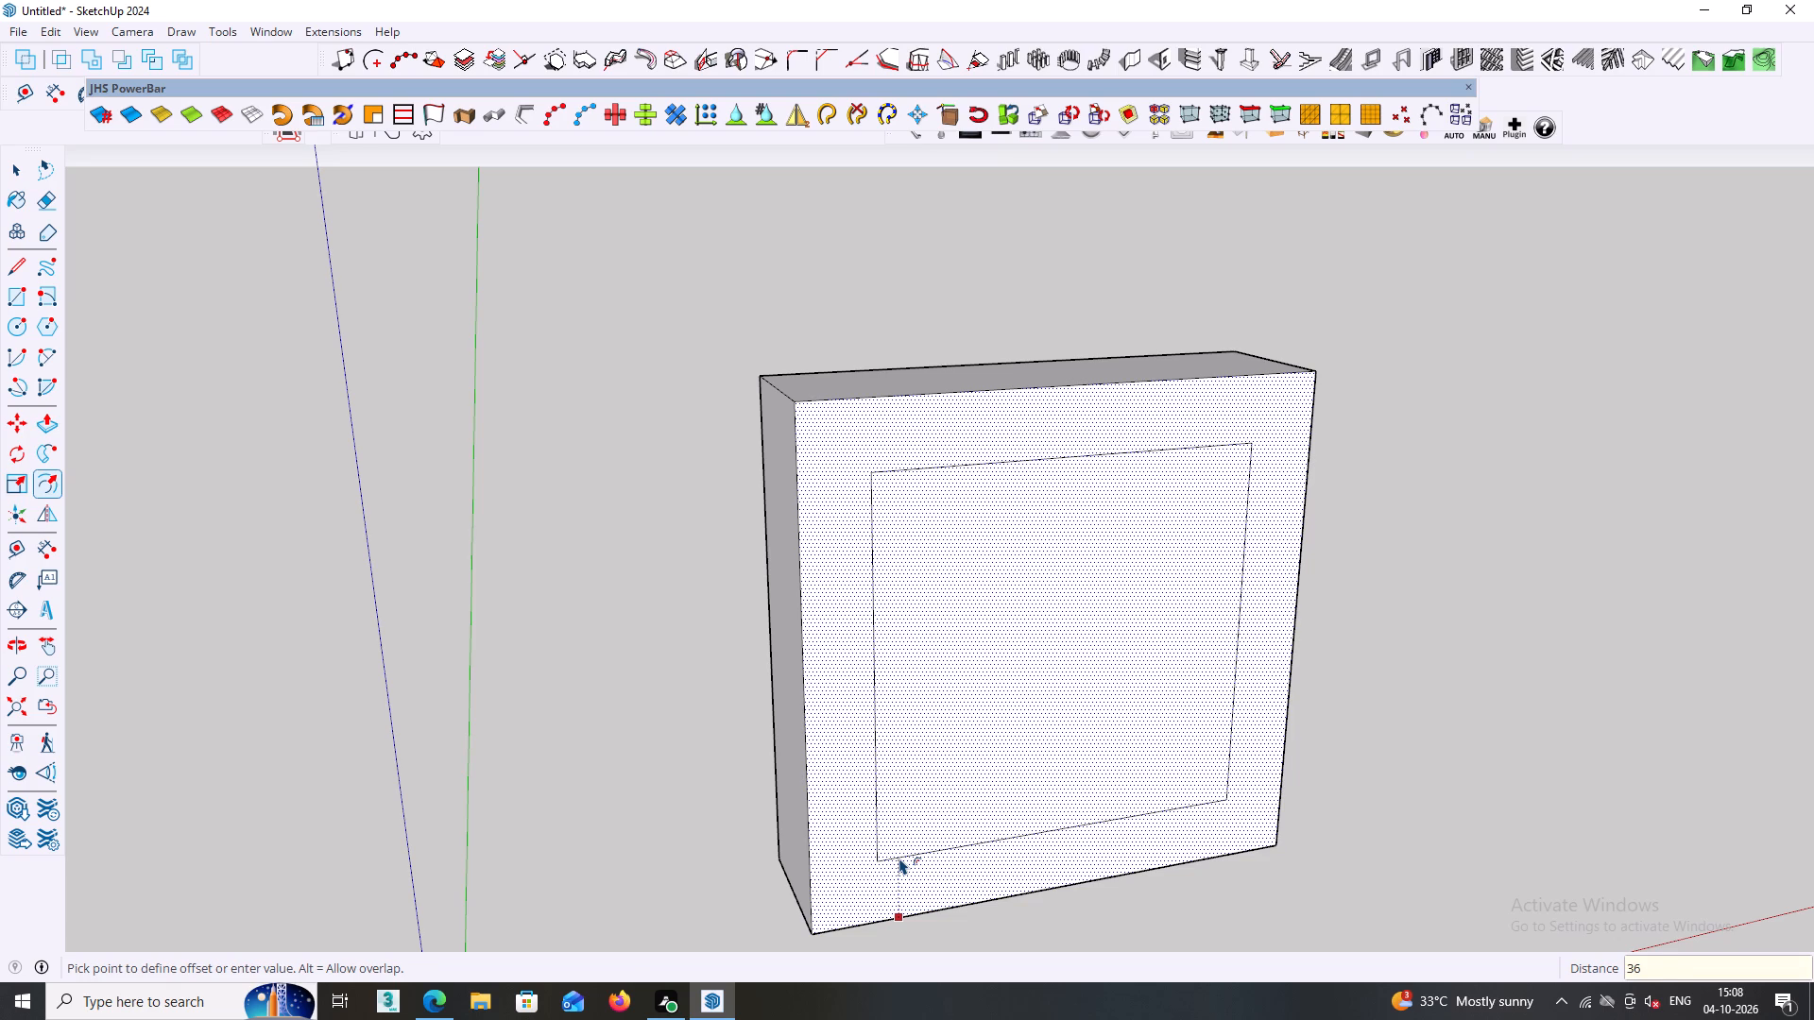
text(MM)
key(Return)
key(space)
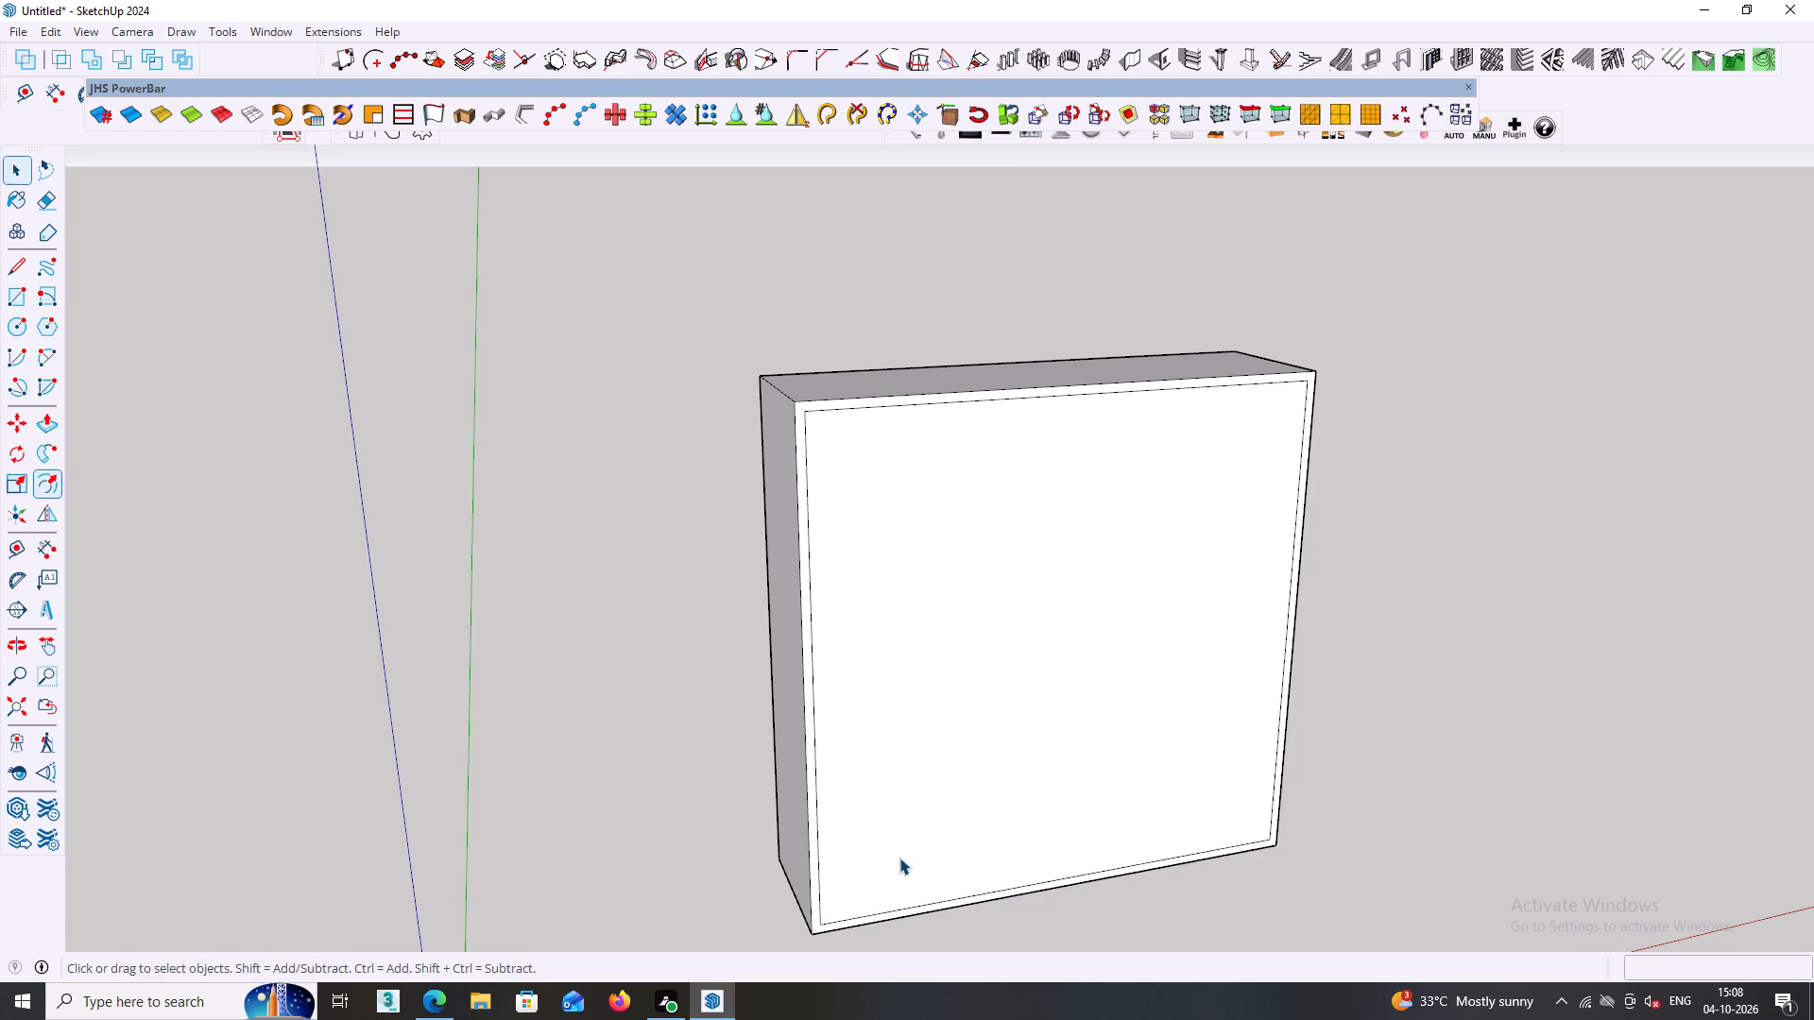
Place a guide line across the box's top face, 18 mm in from and parallel to its back edge.
middle_drag(891, 769, 763, 731)
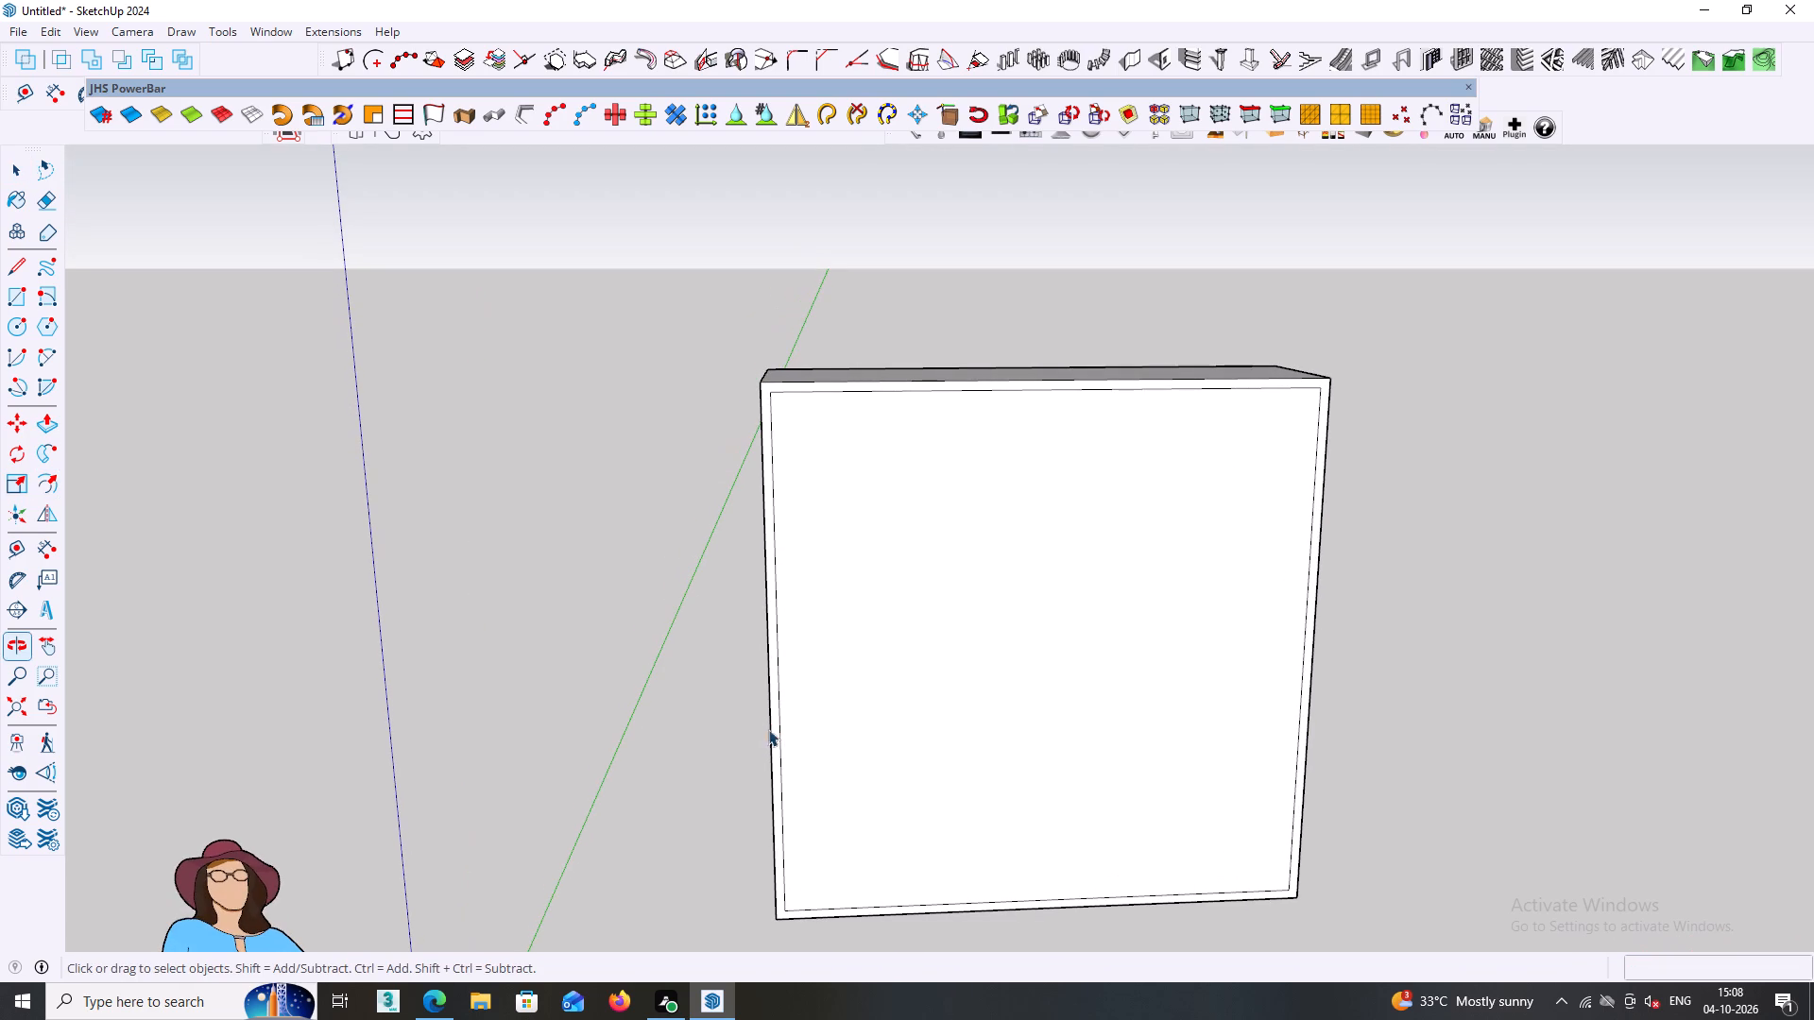
click(893, 706)
middle_drag(900, 700, 916, 781)
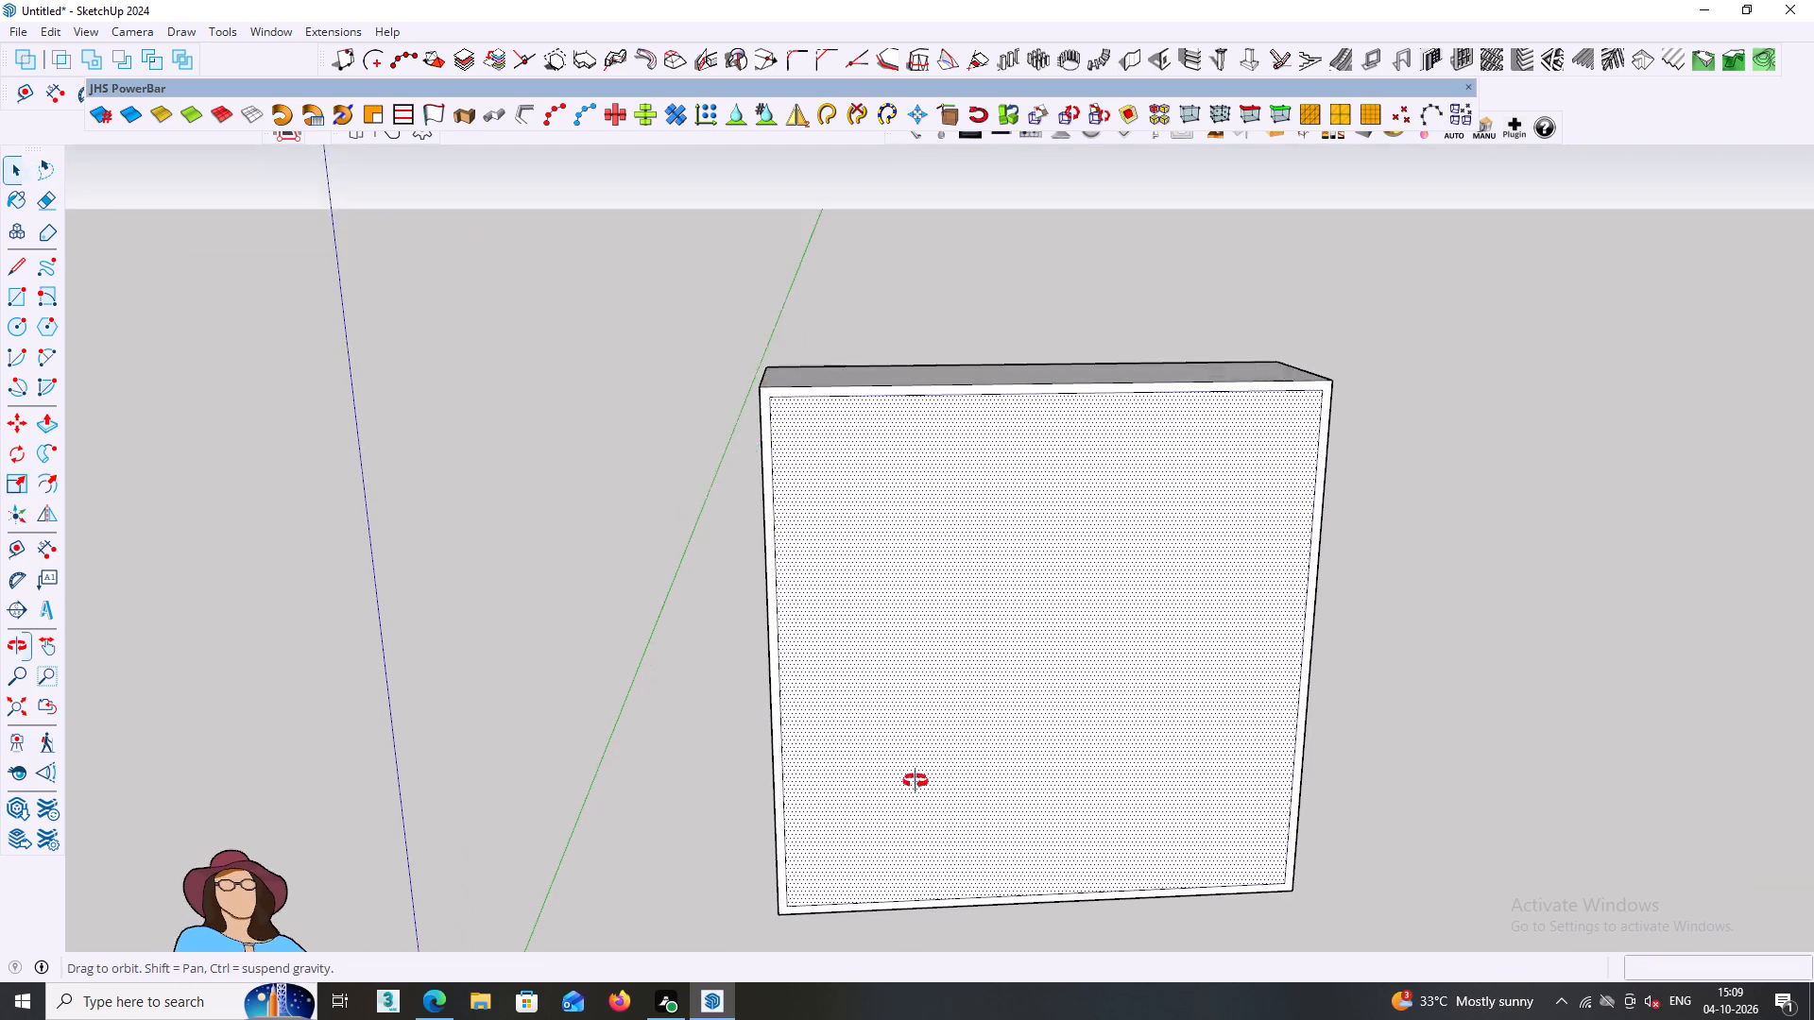
middle_drag(916, 781, 929, 825)
key(t)
middle_drag(895, 397, 895, 460)
click(916, 354)
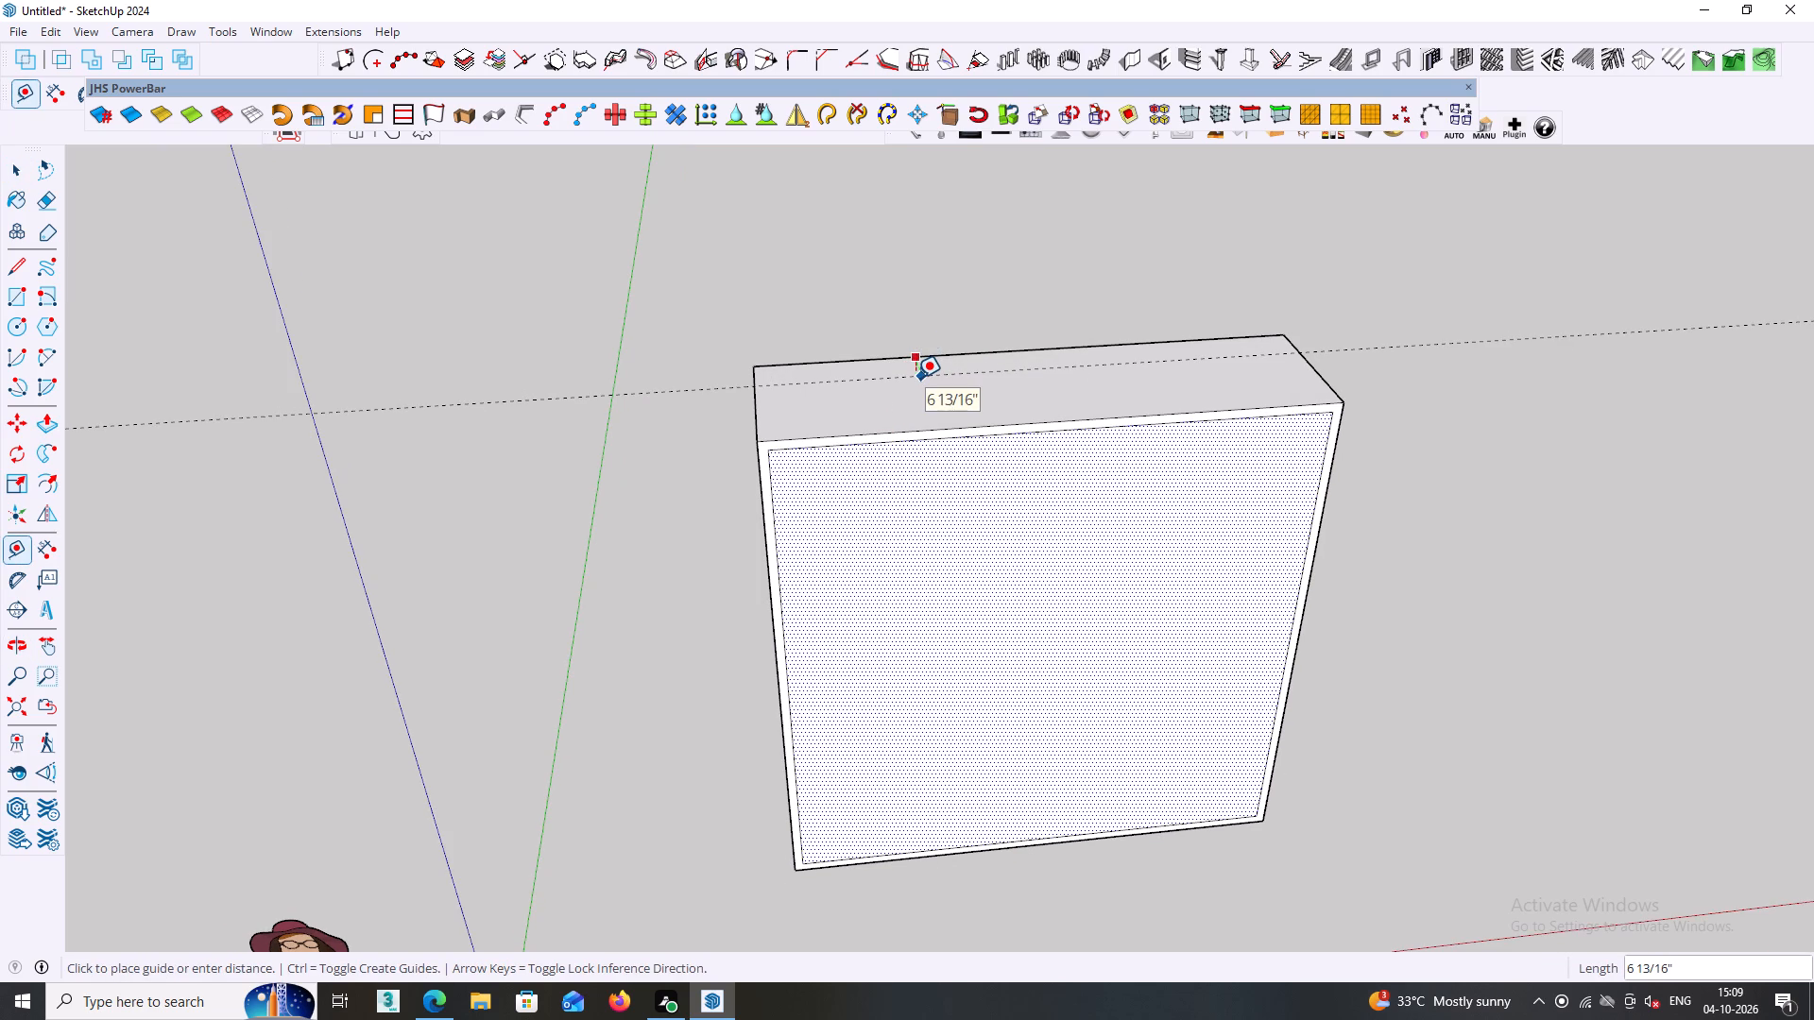
text(18)
key(Return)
key(ctrl+z)
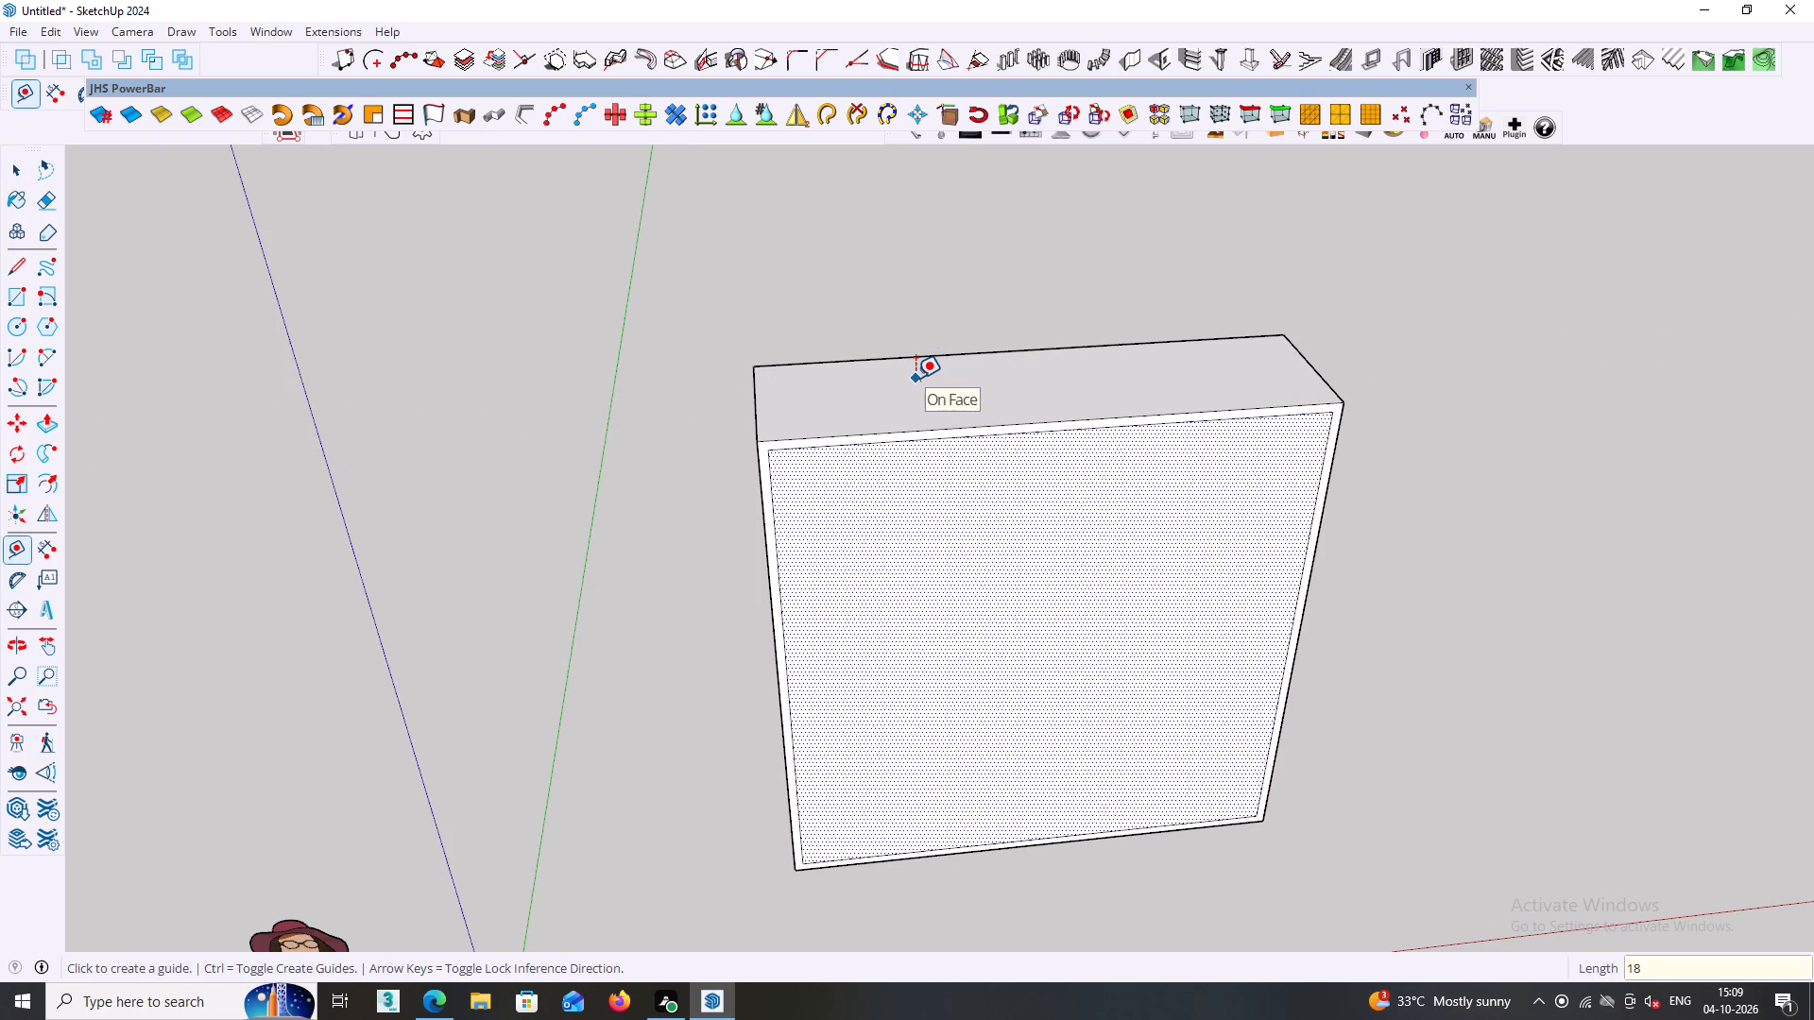
click(924, 358)
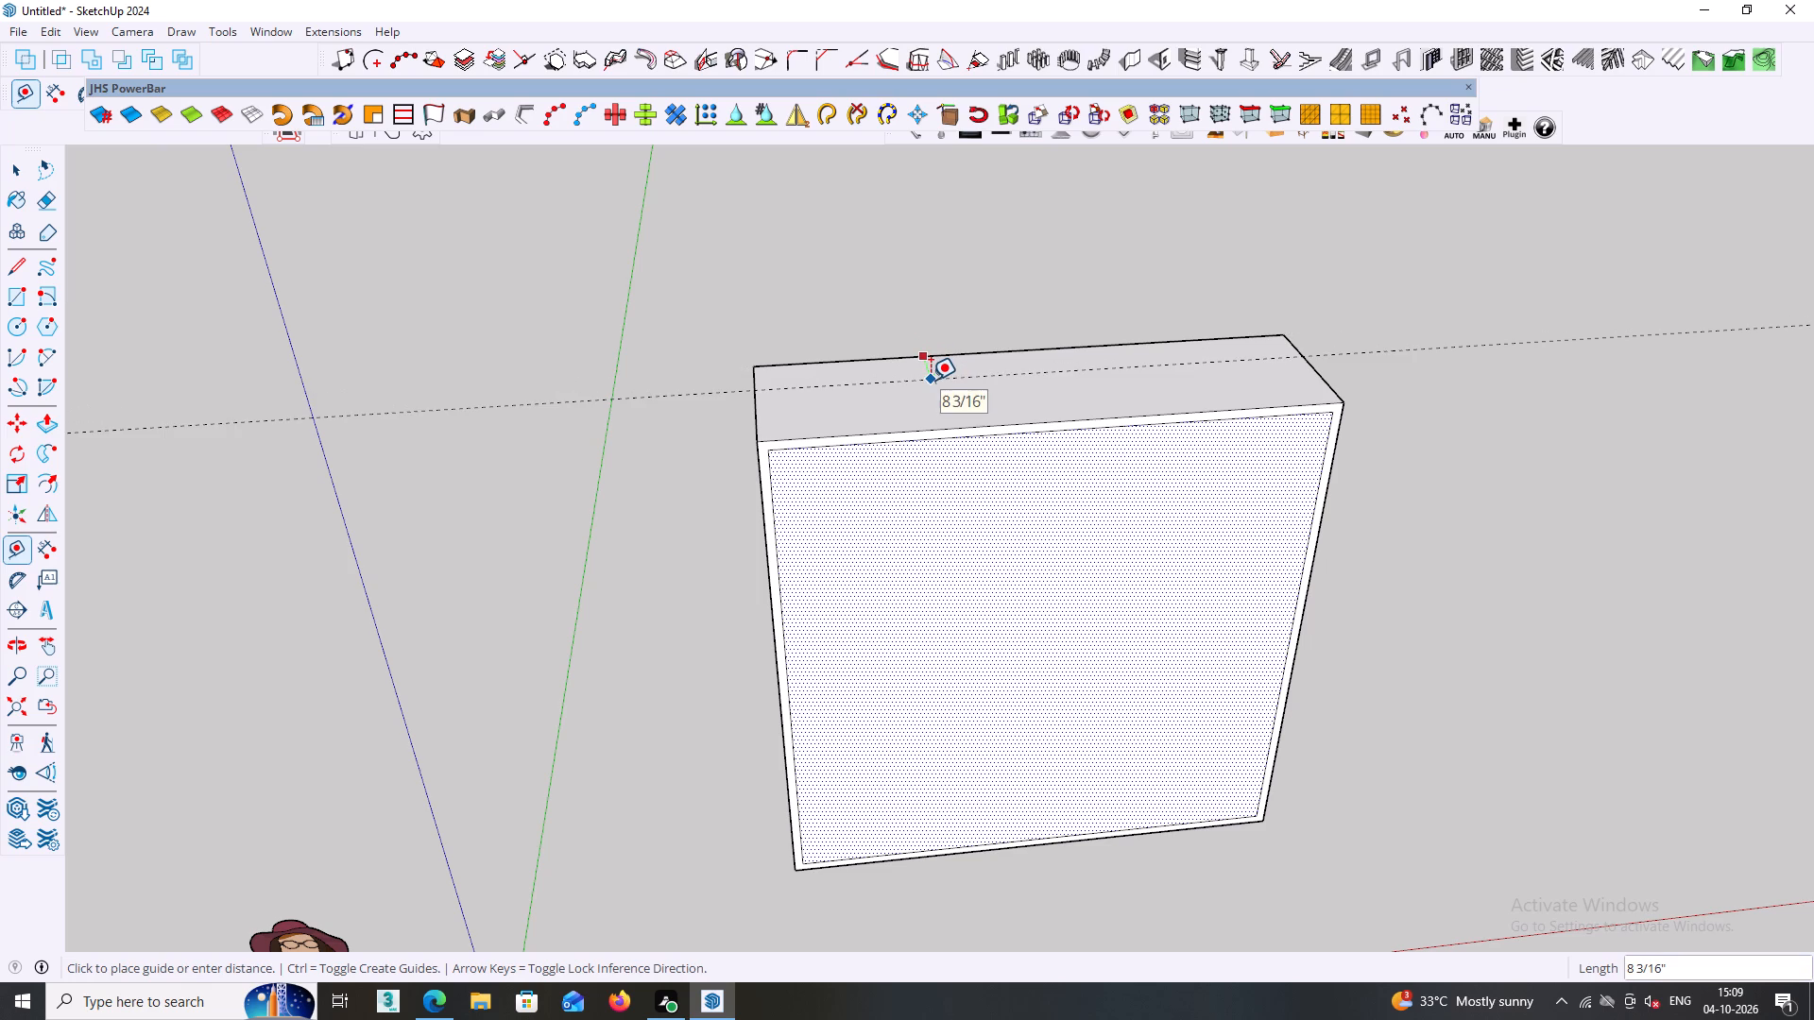
text(18)
text(MM)
key(Return)
key(space)
Push/Pull the inner front face back about 1' 11 5/16" to the guide line, hollowing the box but keeping a back panel.
click(1007, 551)
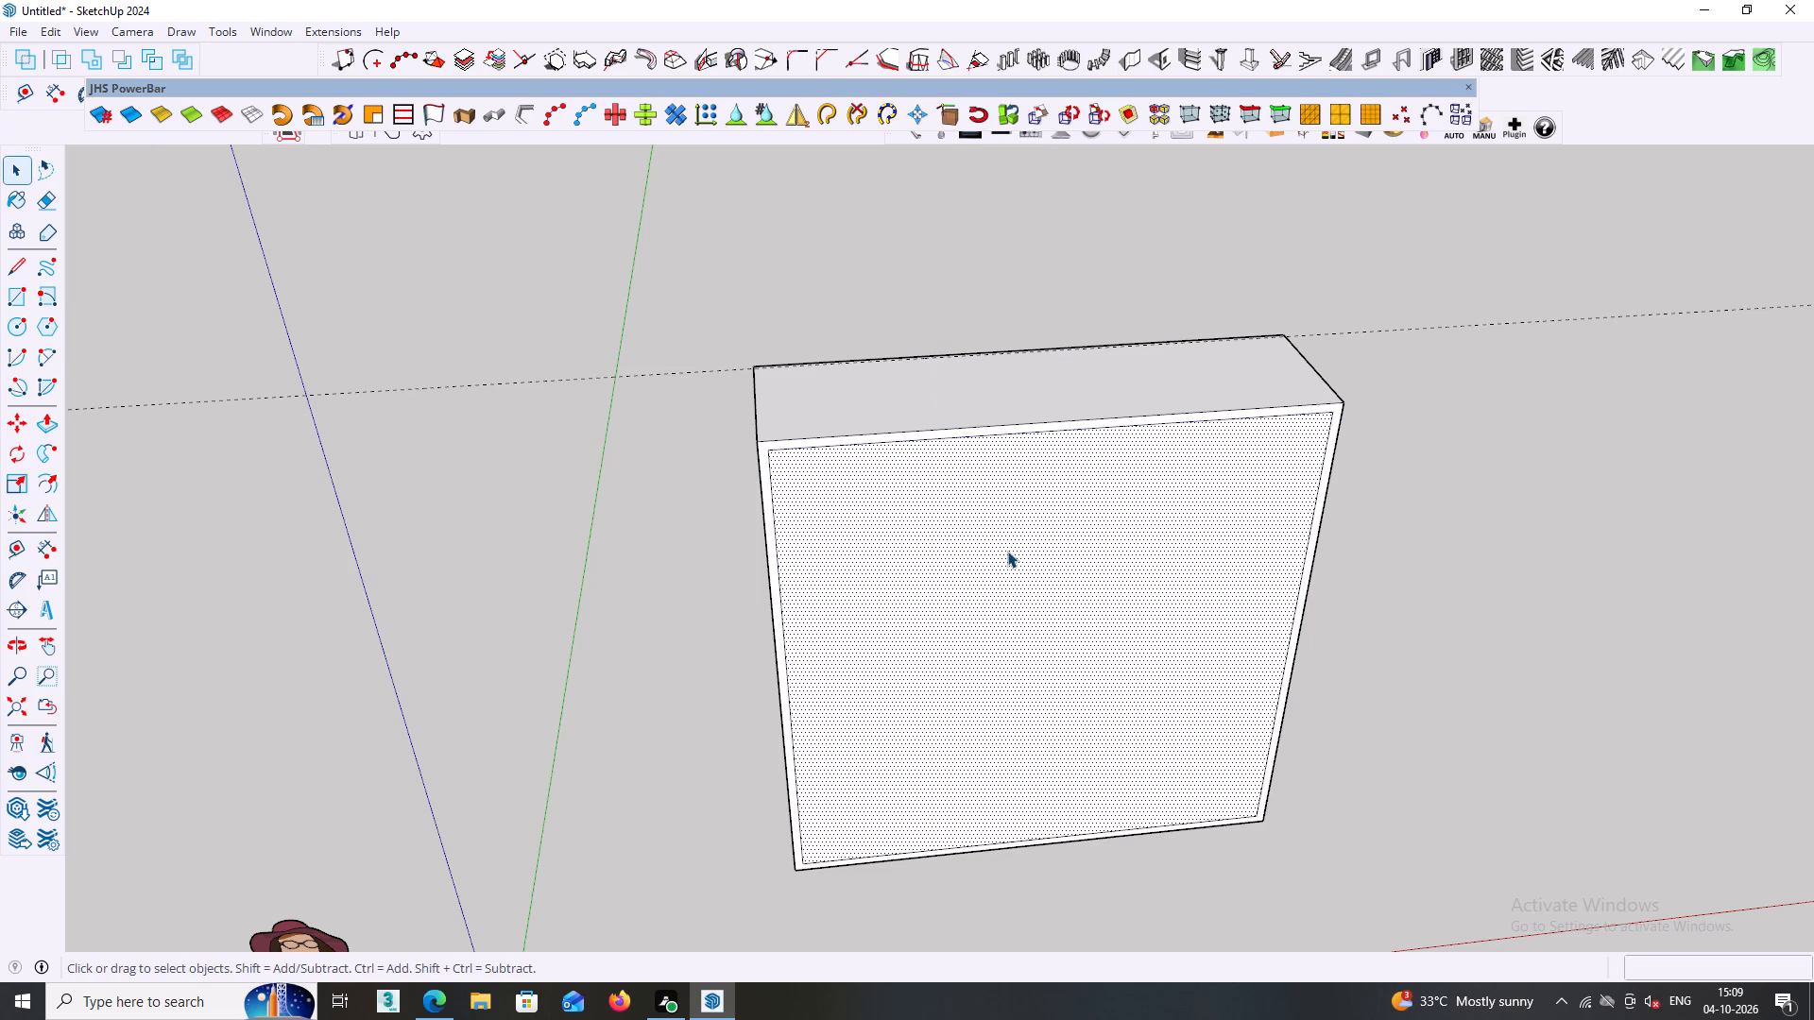
key(p)
click(1007, 551)
middle_drag(953, 333, 951, 462)
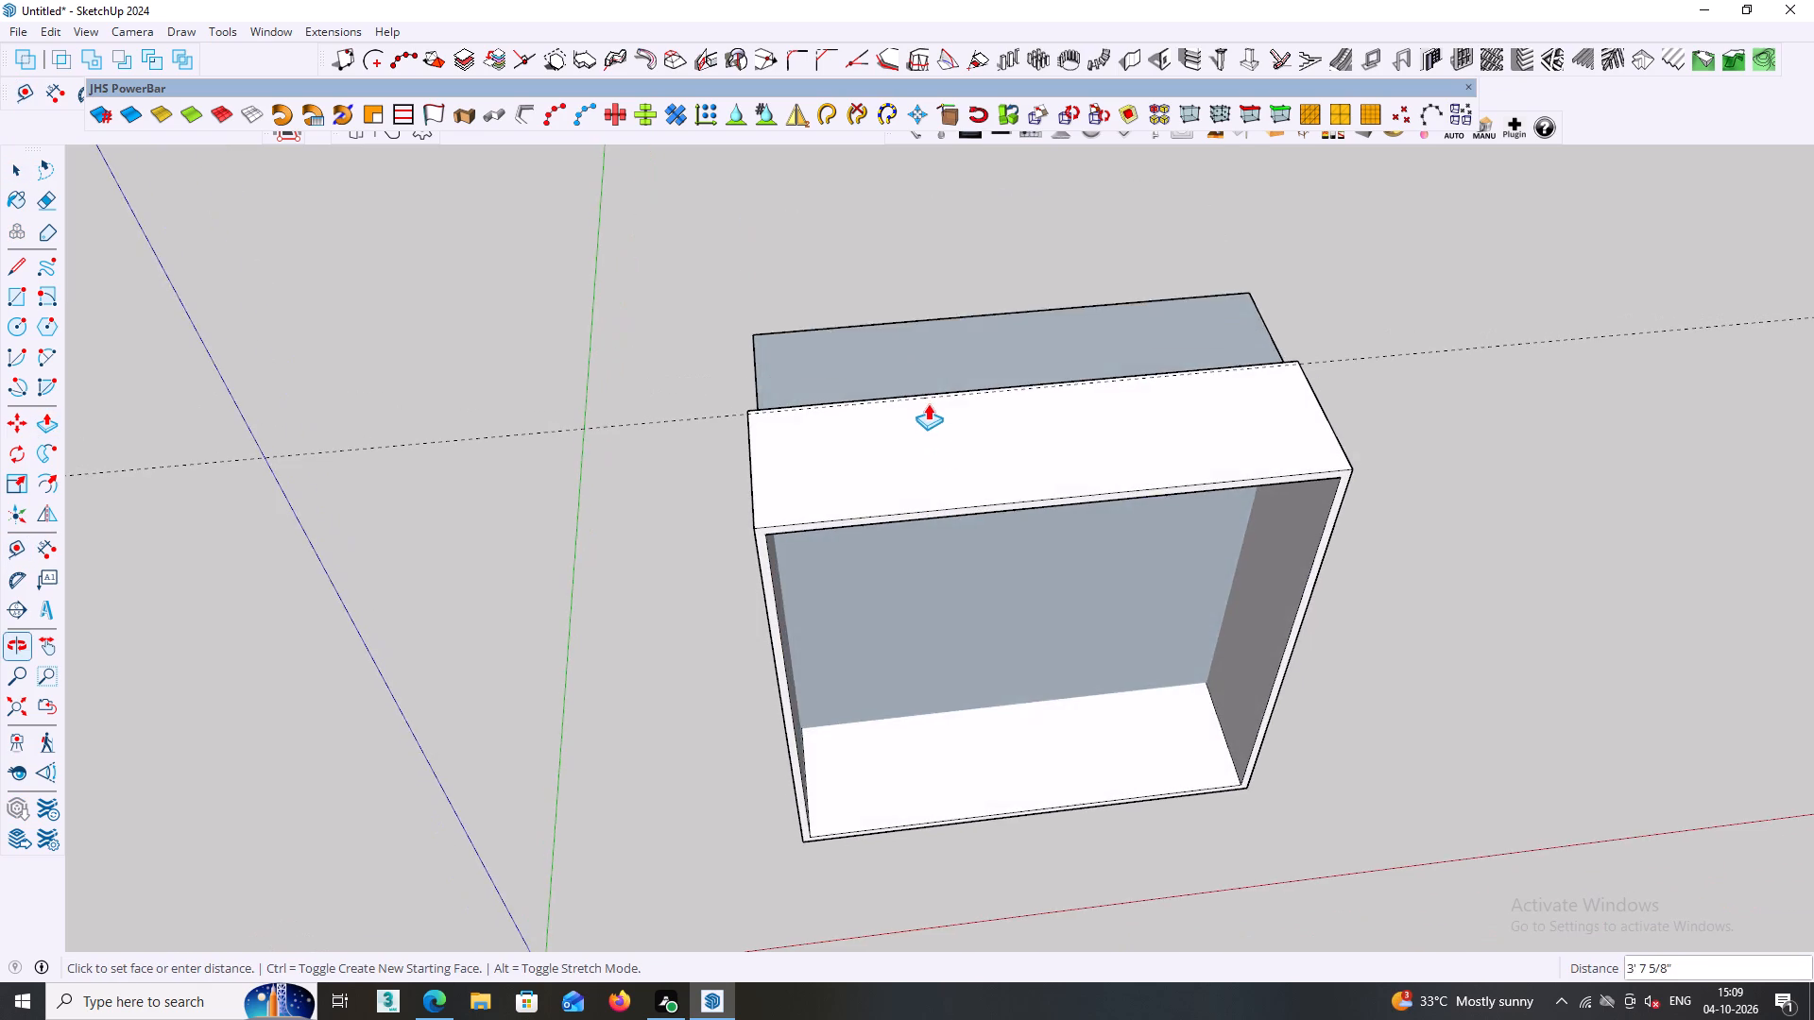
scroll(926, 400, up, 2)
click(926, 400)
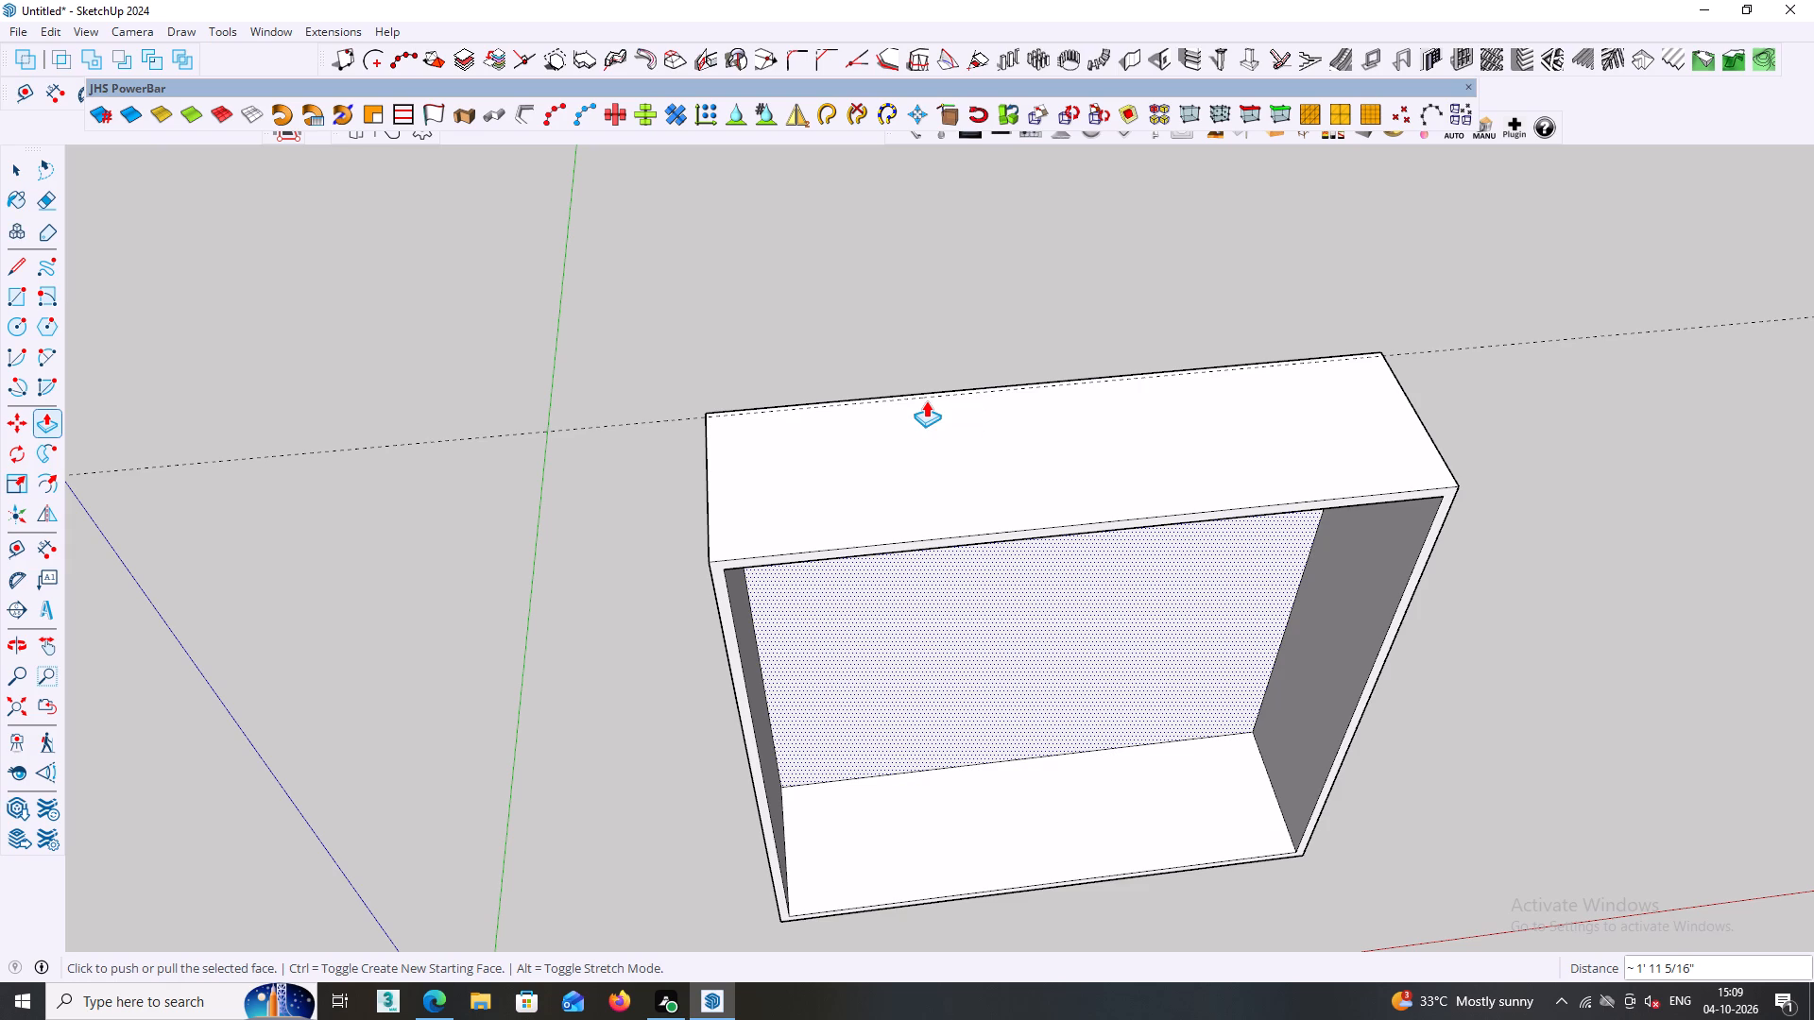
key(space)
click(1358, 290)
Delete the guide line near the box's top back edge.
middle_drag(1360, 290, 1285, 212)
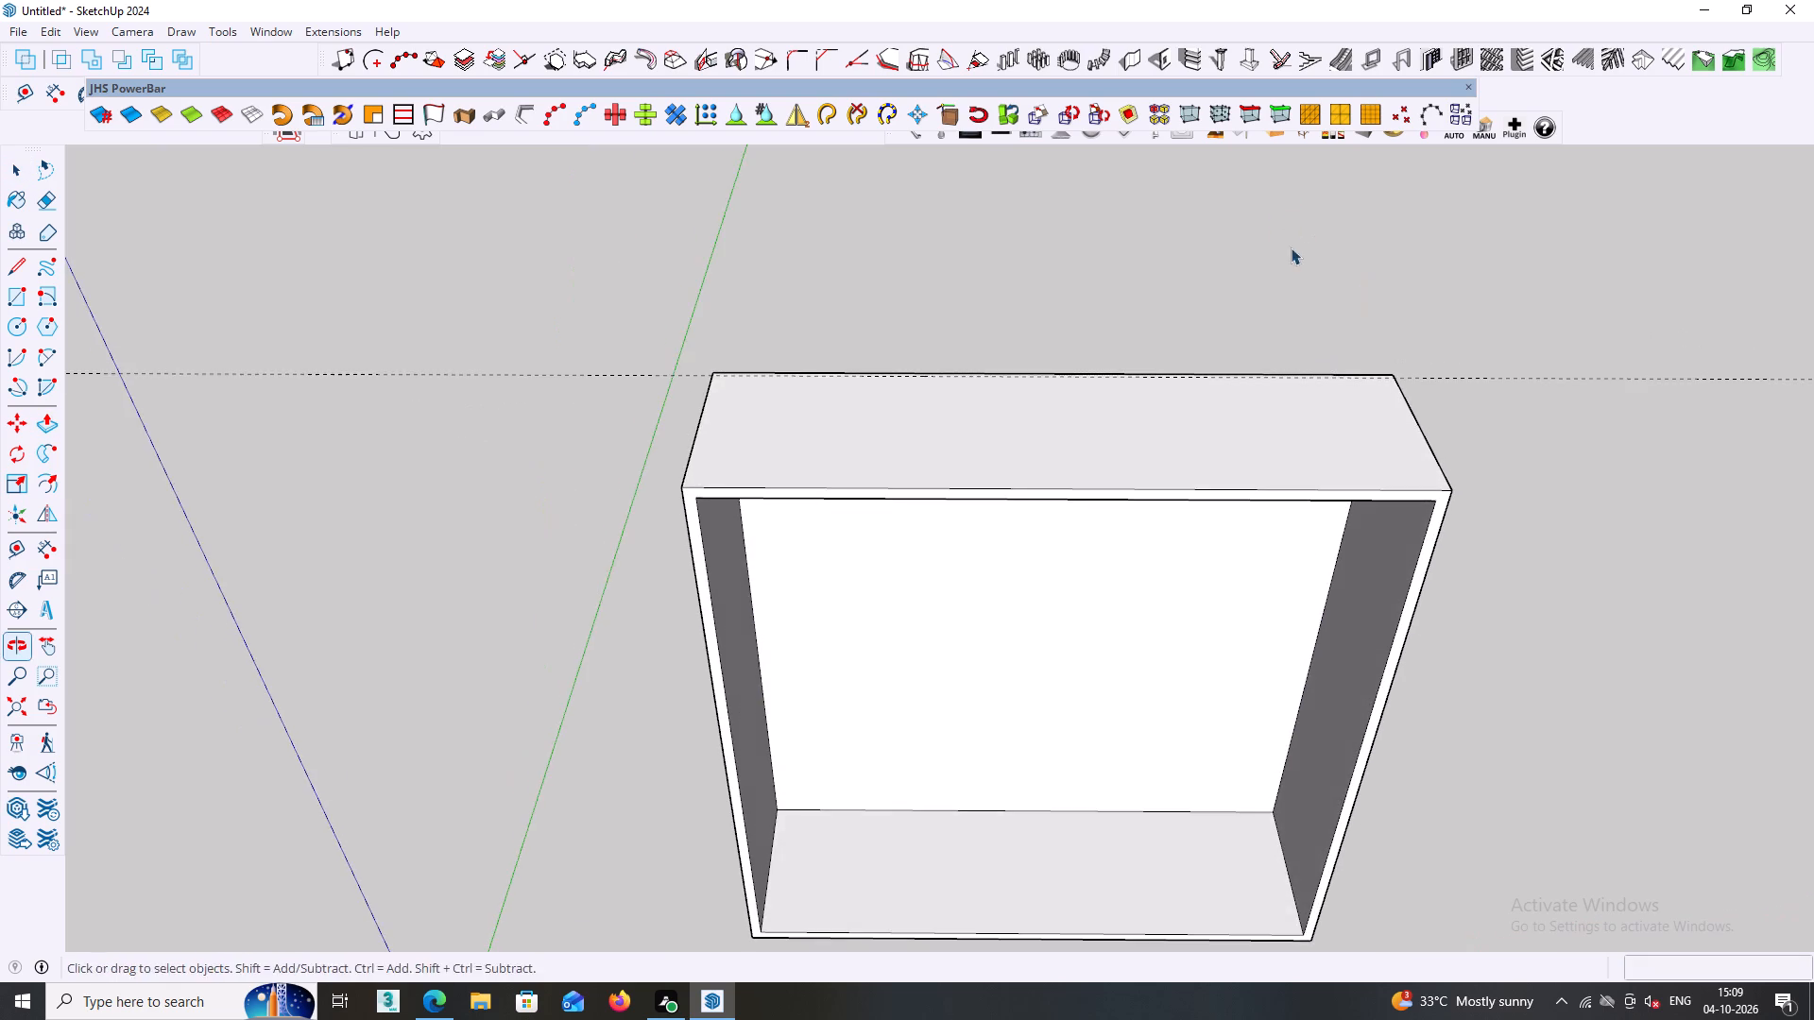
middle_drag(1289, 243, 1279, 202)
key(d)
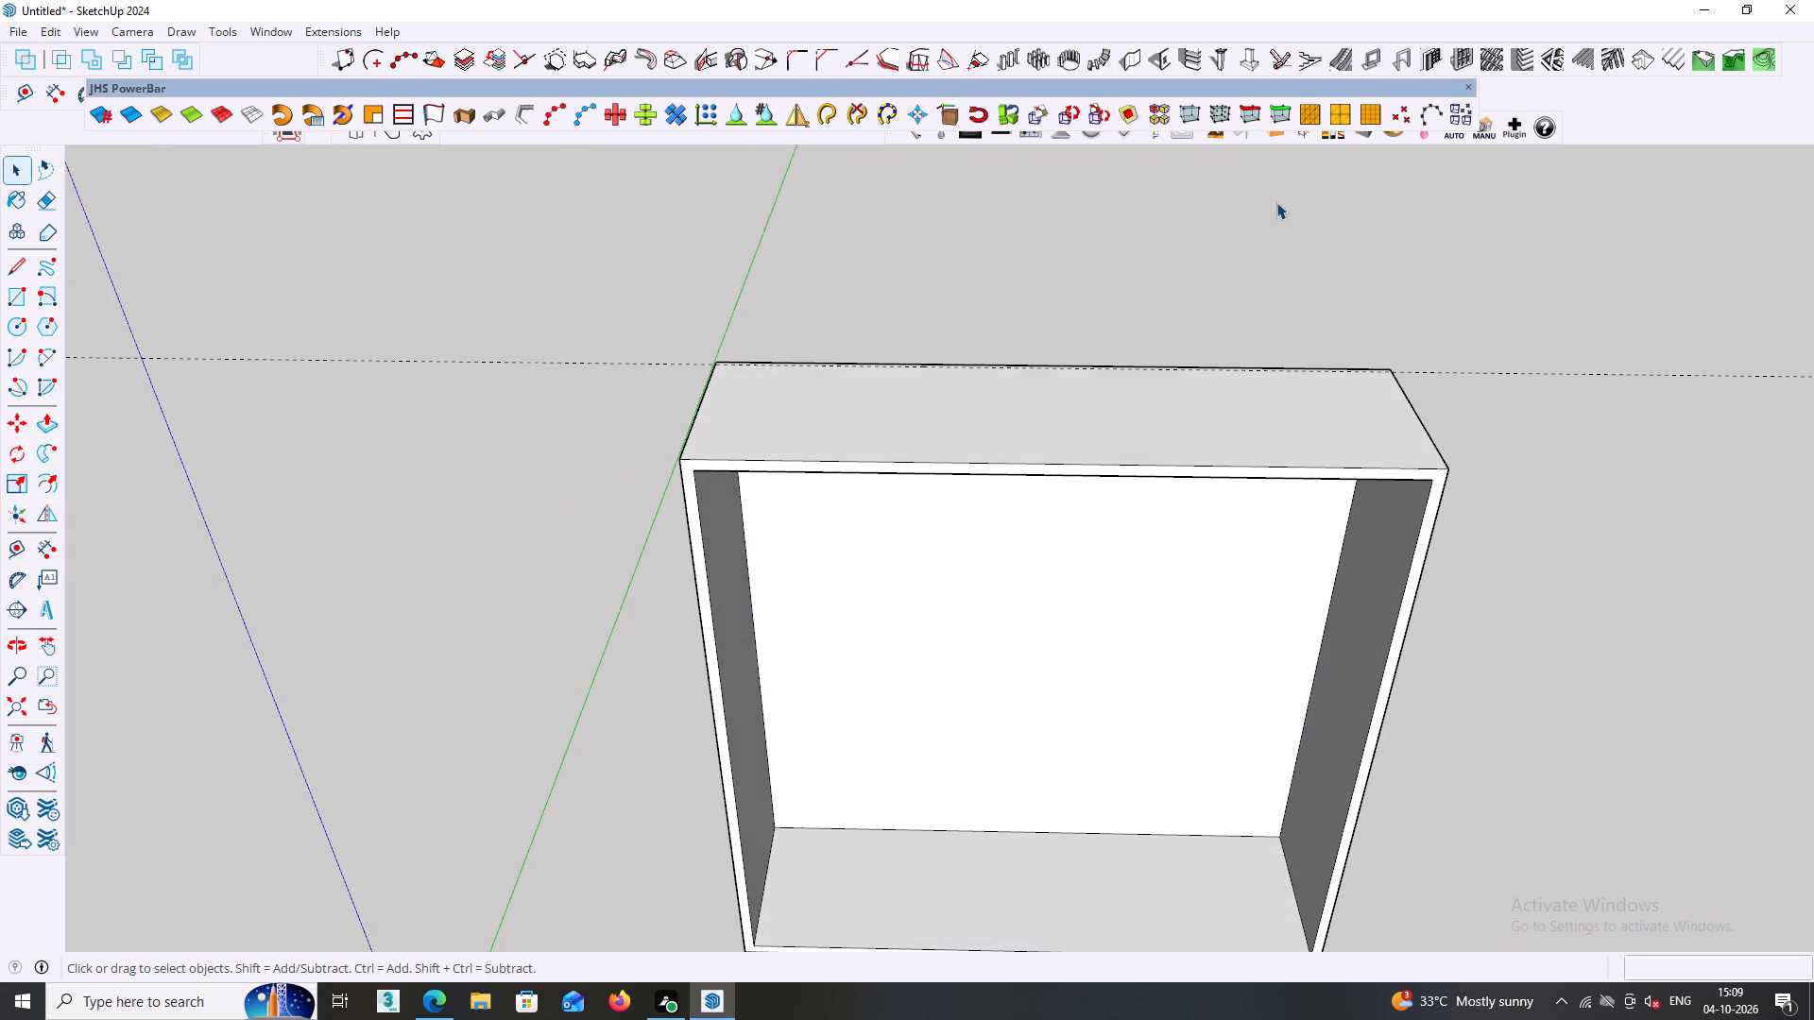
Examine the hollowed box from the front, above and both sides, checking its frame and interior.
middle_drag(1339, 302, 1385, 190)
middle_drag(1363, 382, 1373, 350)
middle_drag(1346, 416, 1359, 409)
middle_drag(1352, 404, 1330, 274)
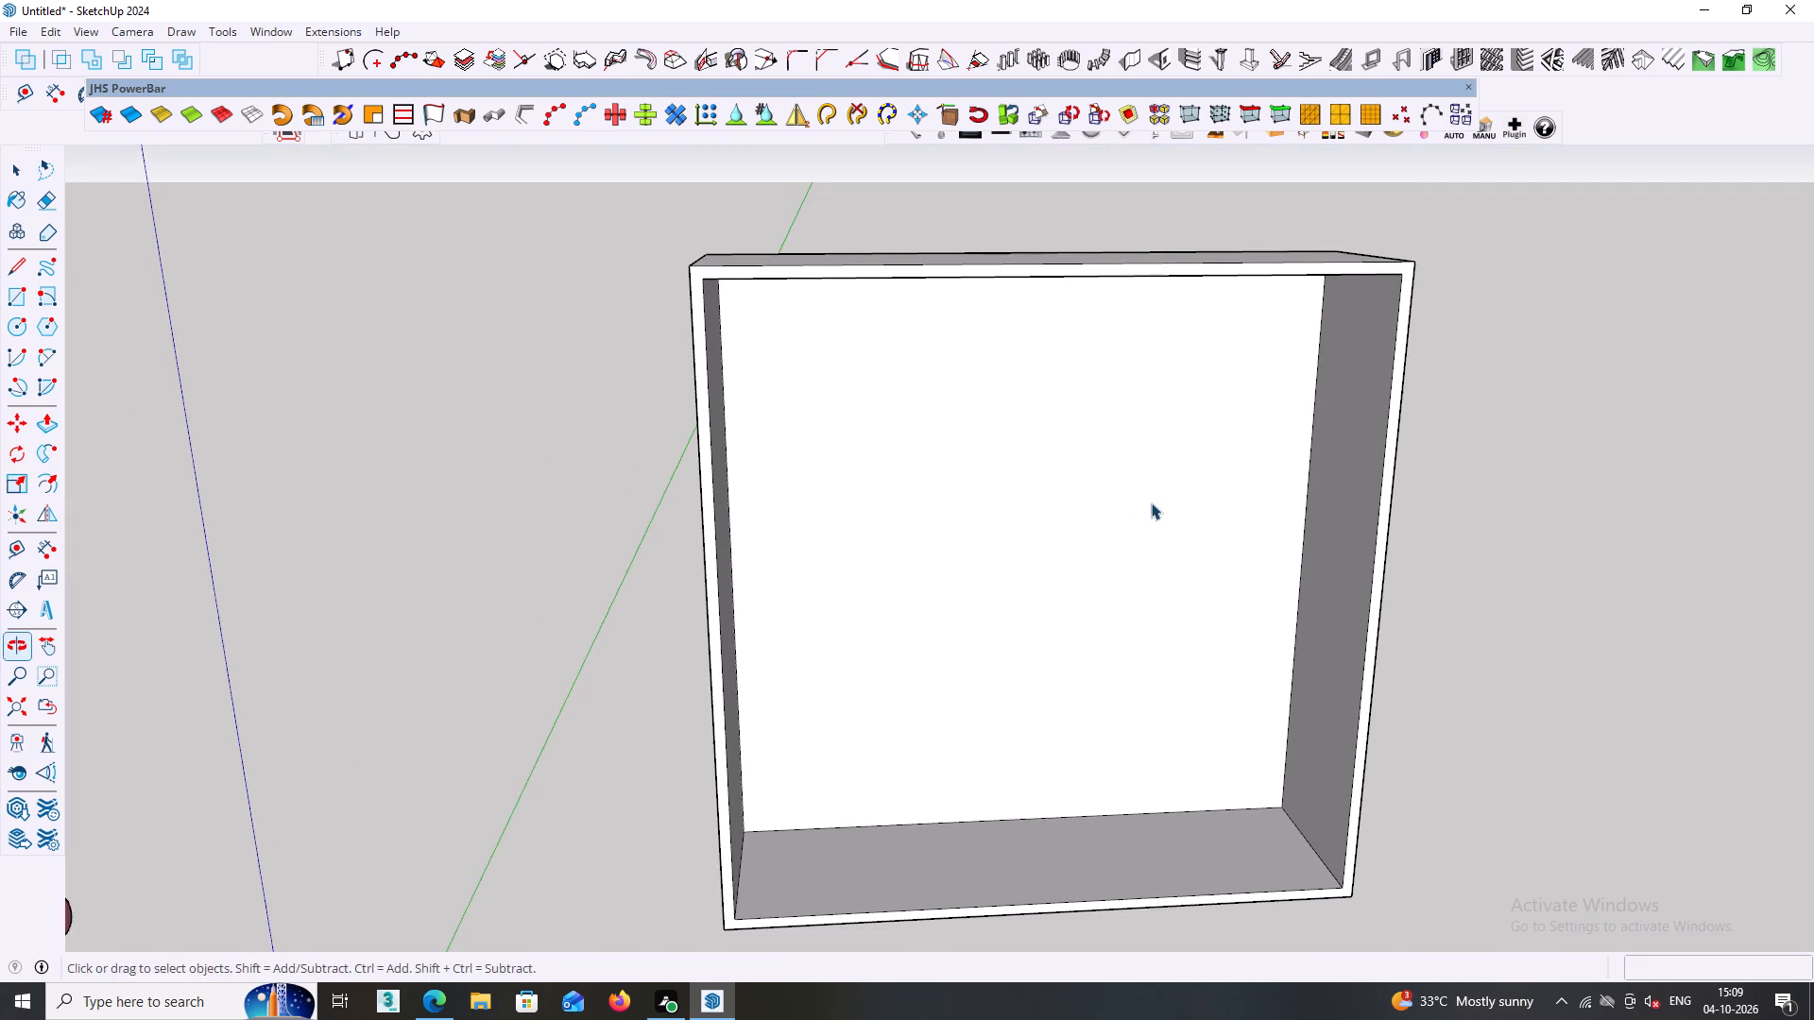
middle_drag(1136, 523, 1269, 547)
middle_drag(1102, 566, 999, 583)
scroll(973, 556, up, 2)
middle_drag(982, 541, 974, 571)
middle_click(1076, 518)
scroll(1076, 518, down, 2)
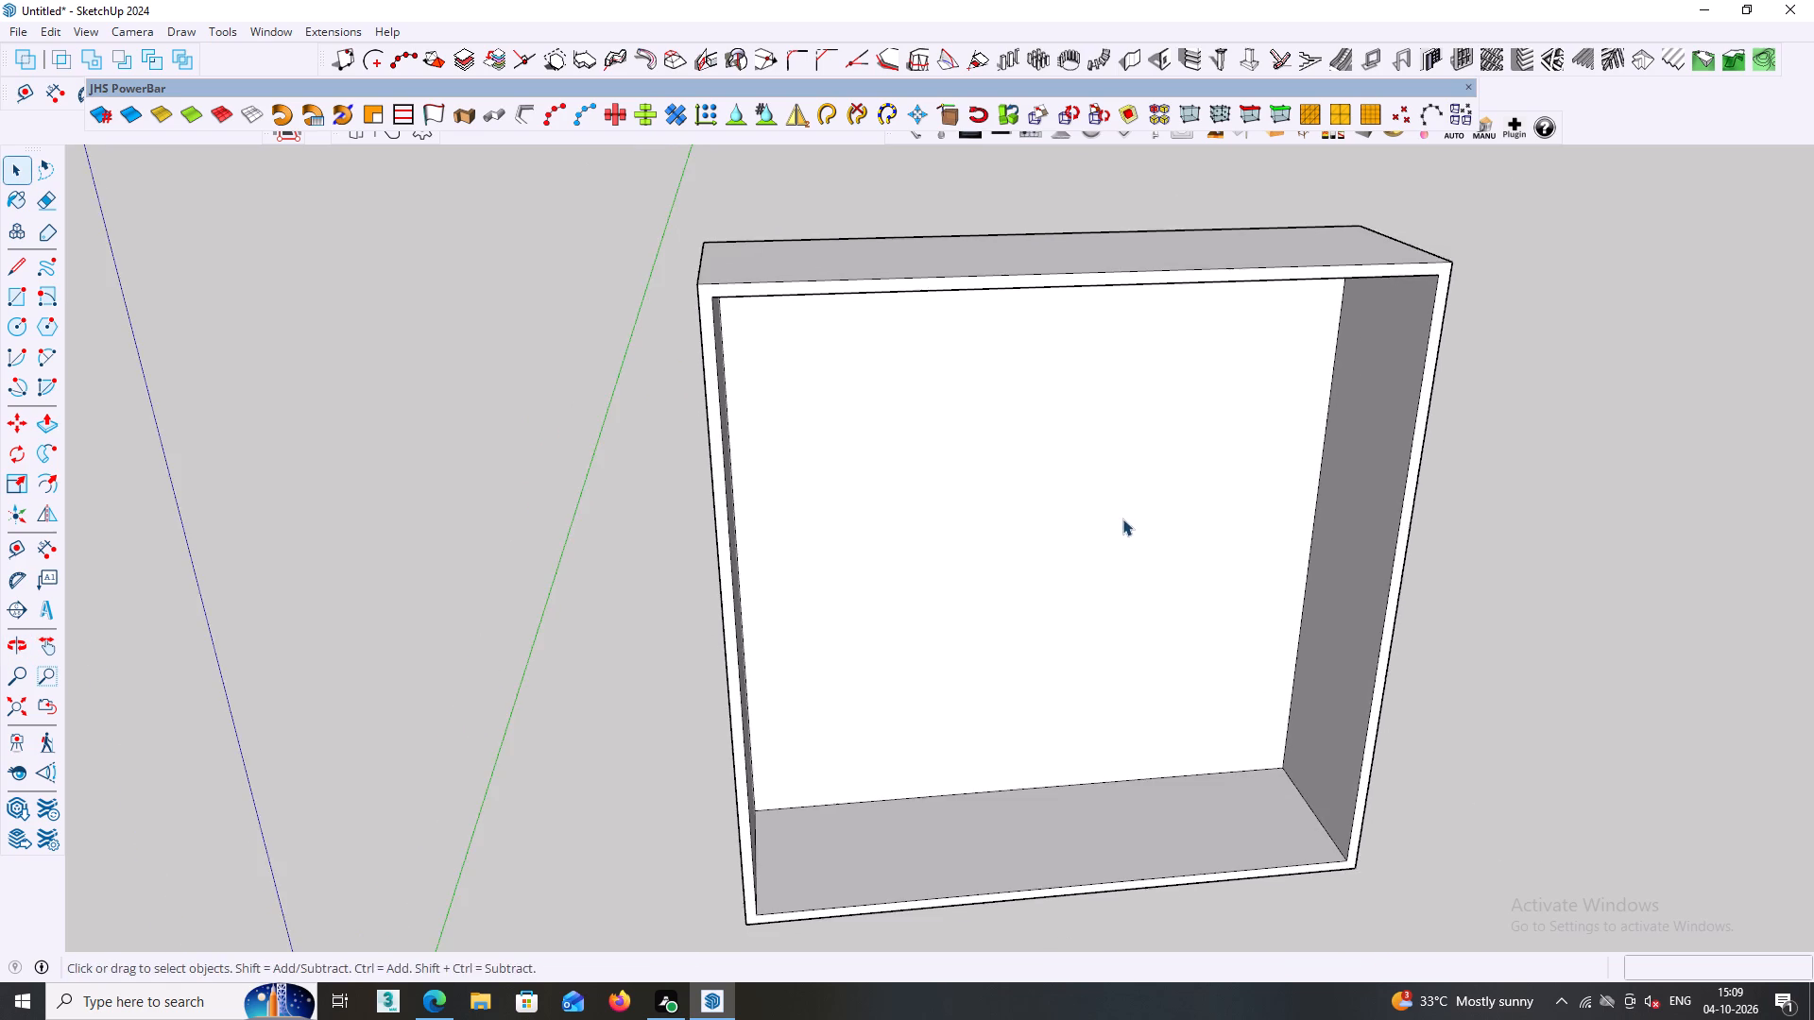
middle_drag(1122, 518, 1525, 363)
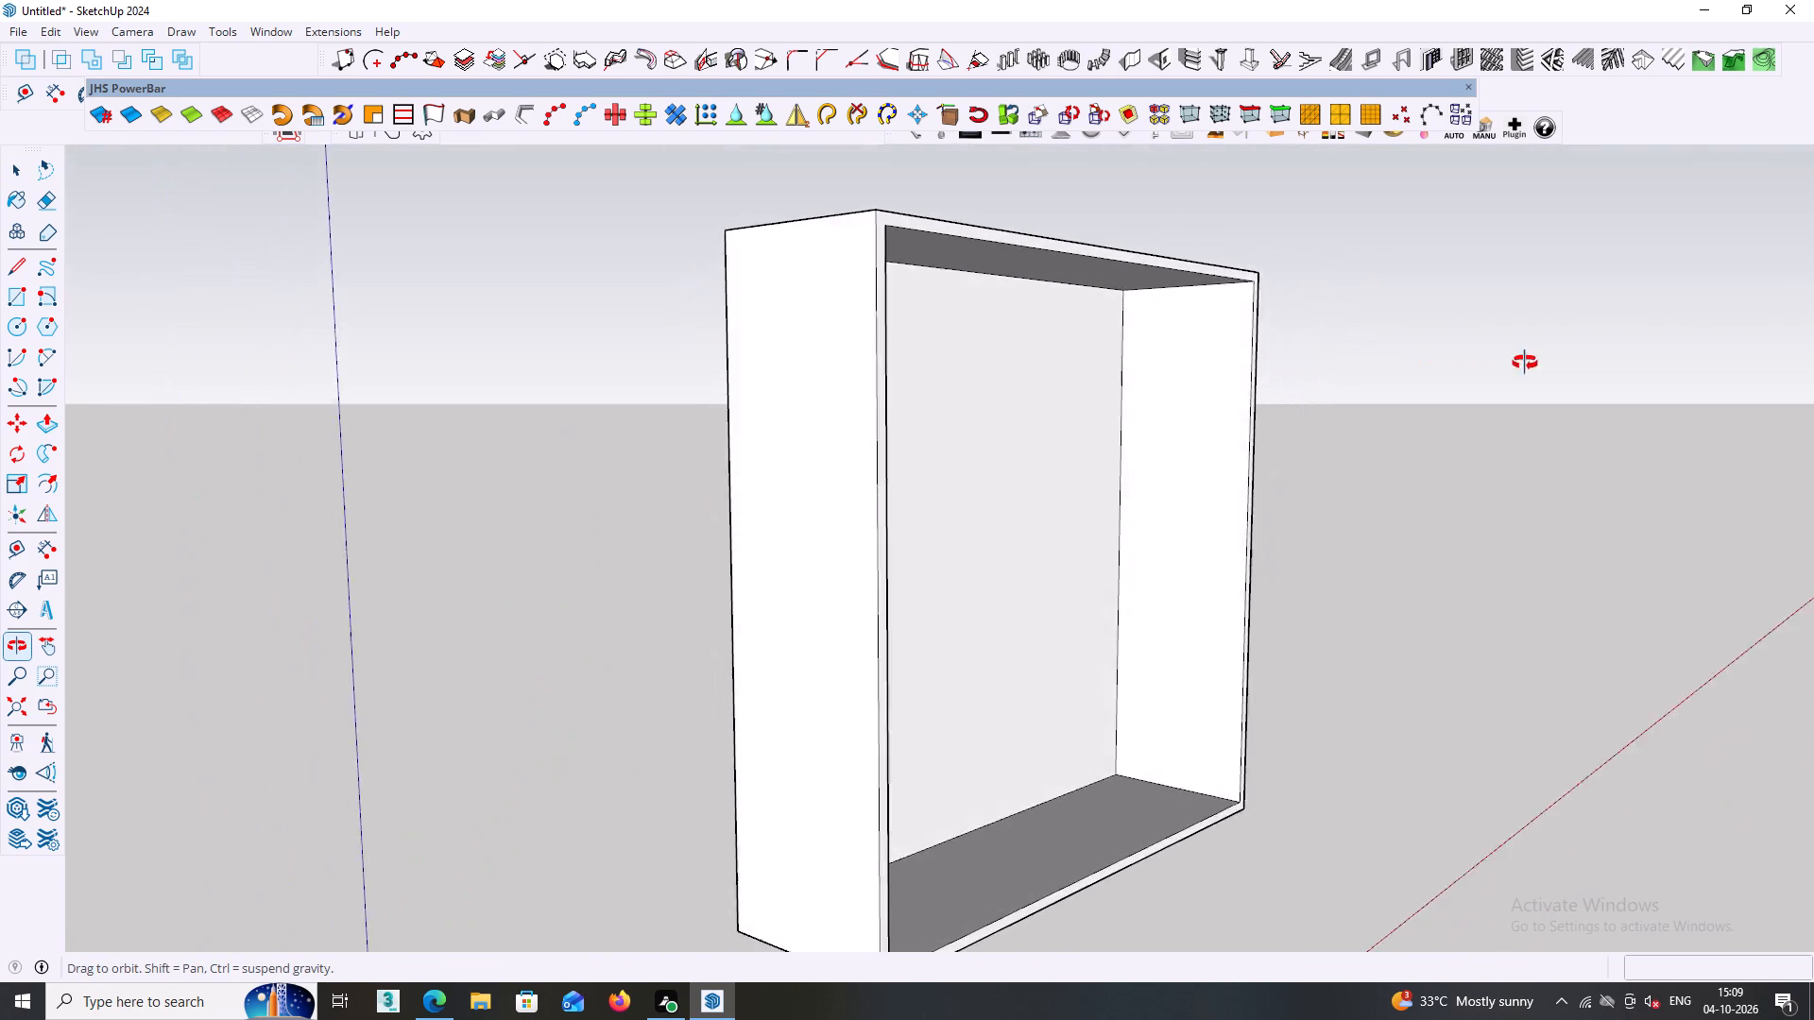
middle_drag(1525, 363, 1024, 533)
scroll(902, 489, down, 1)
middle_drag(896, 478, 1038, 474)
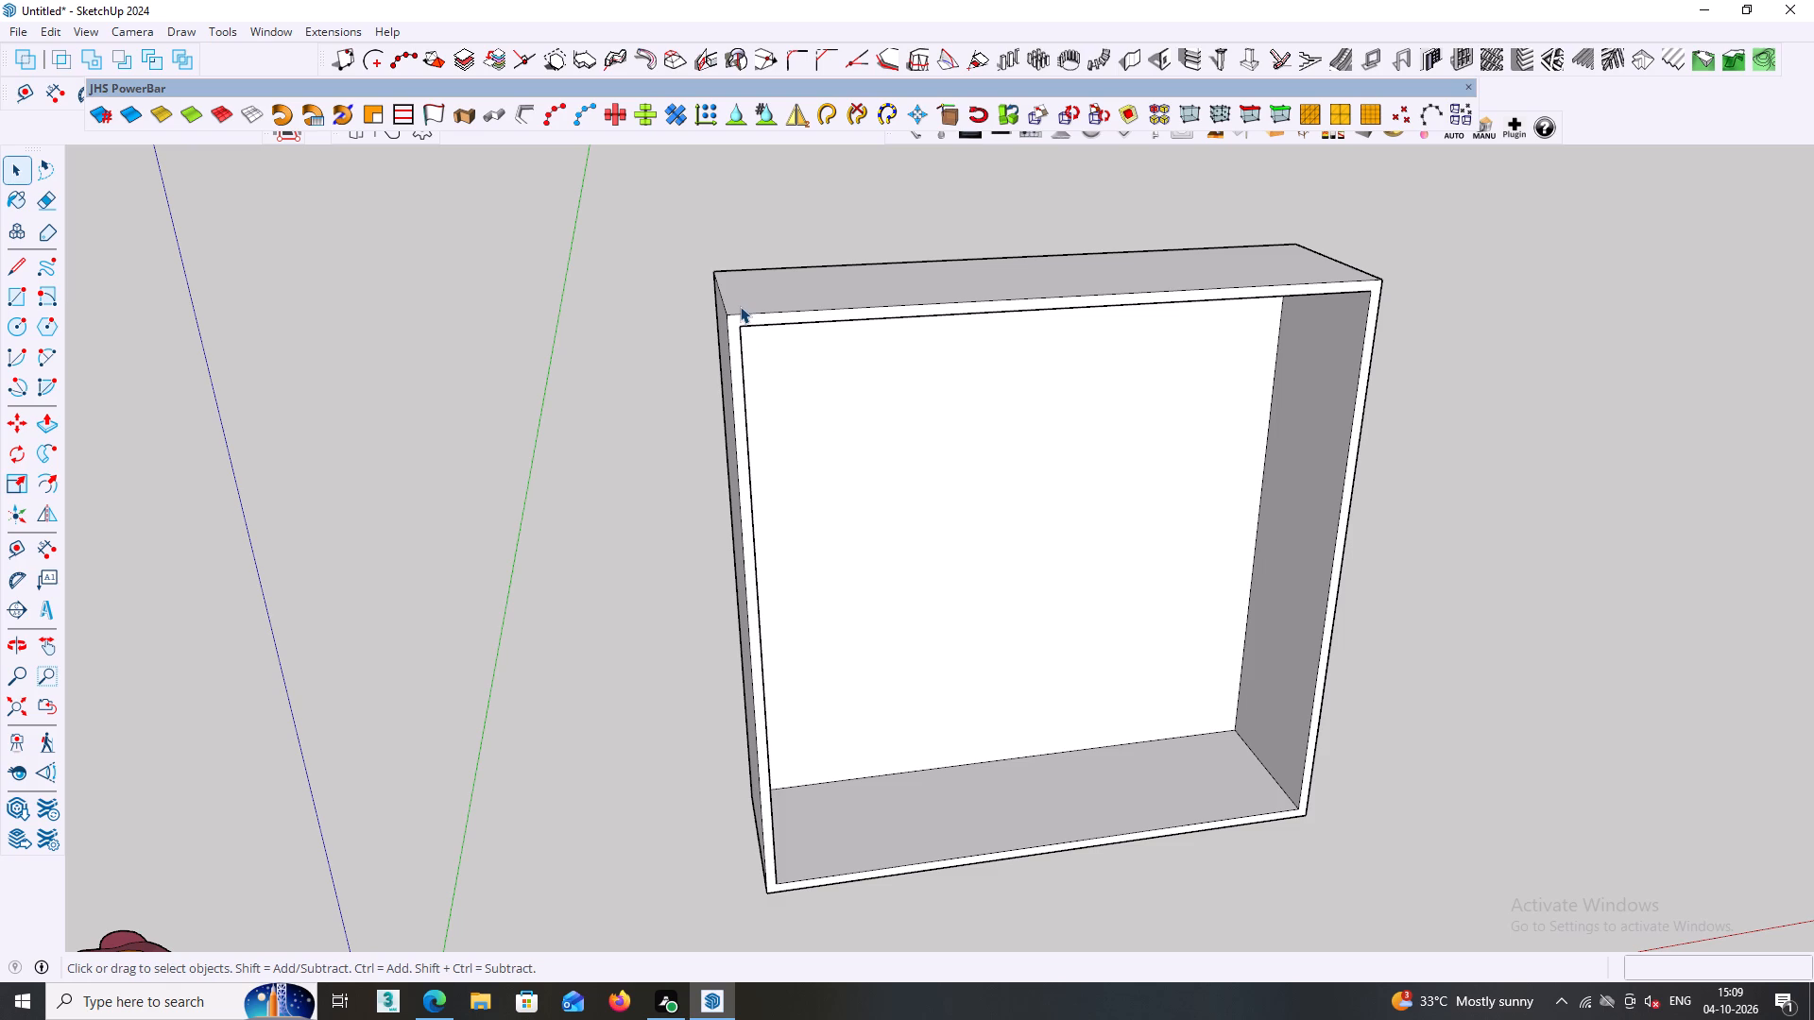
middle_drag(740, 306, 734, 298)
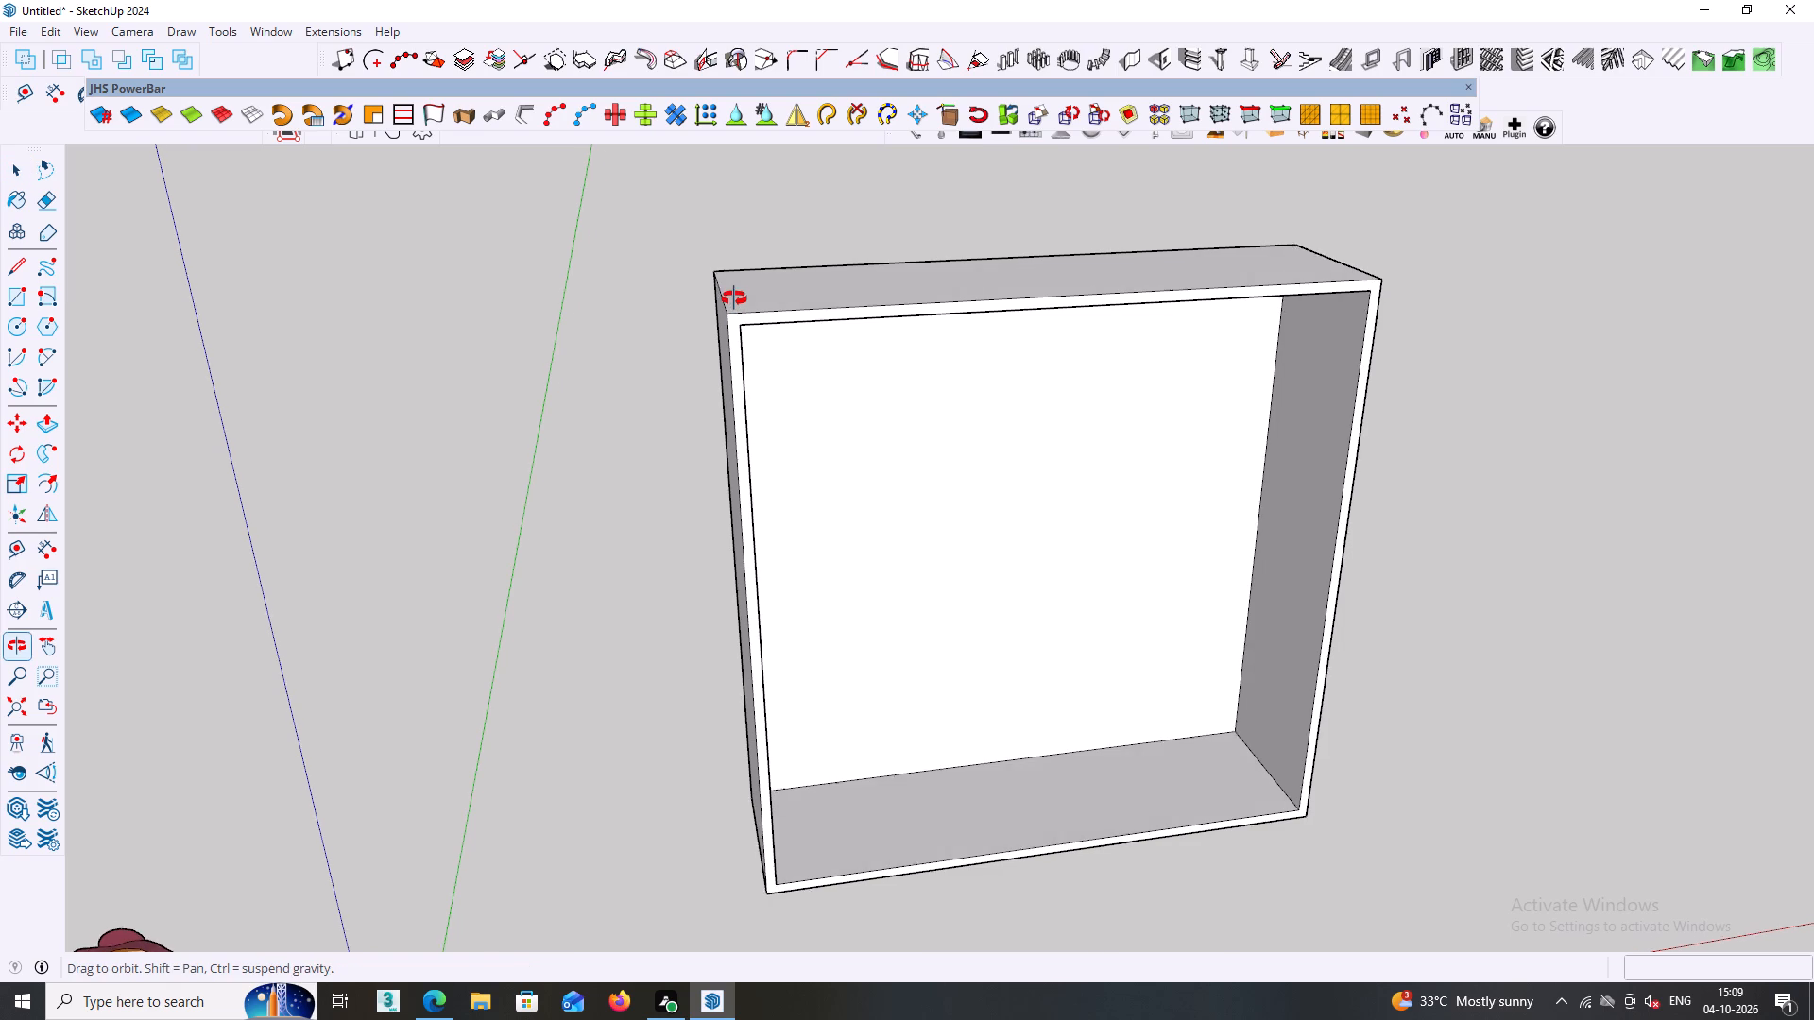
middle_drag(734, 298, 734, 297)
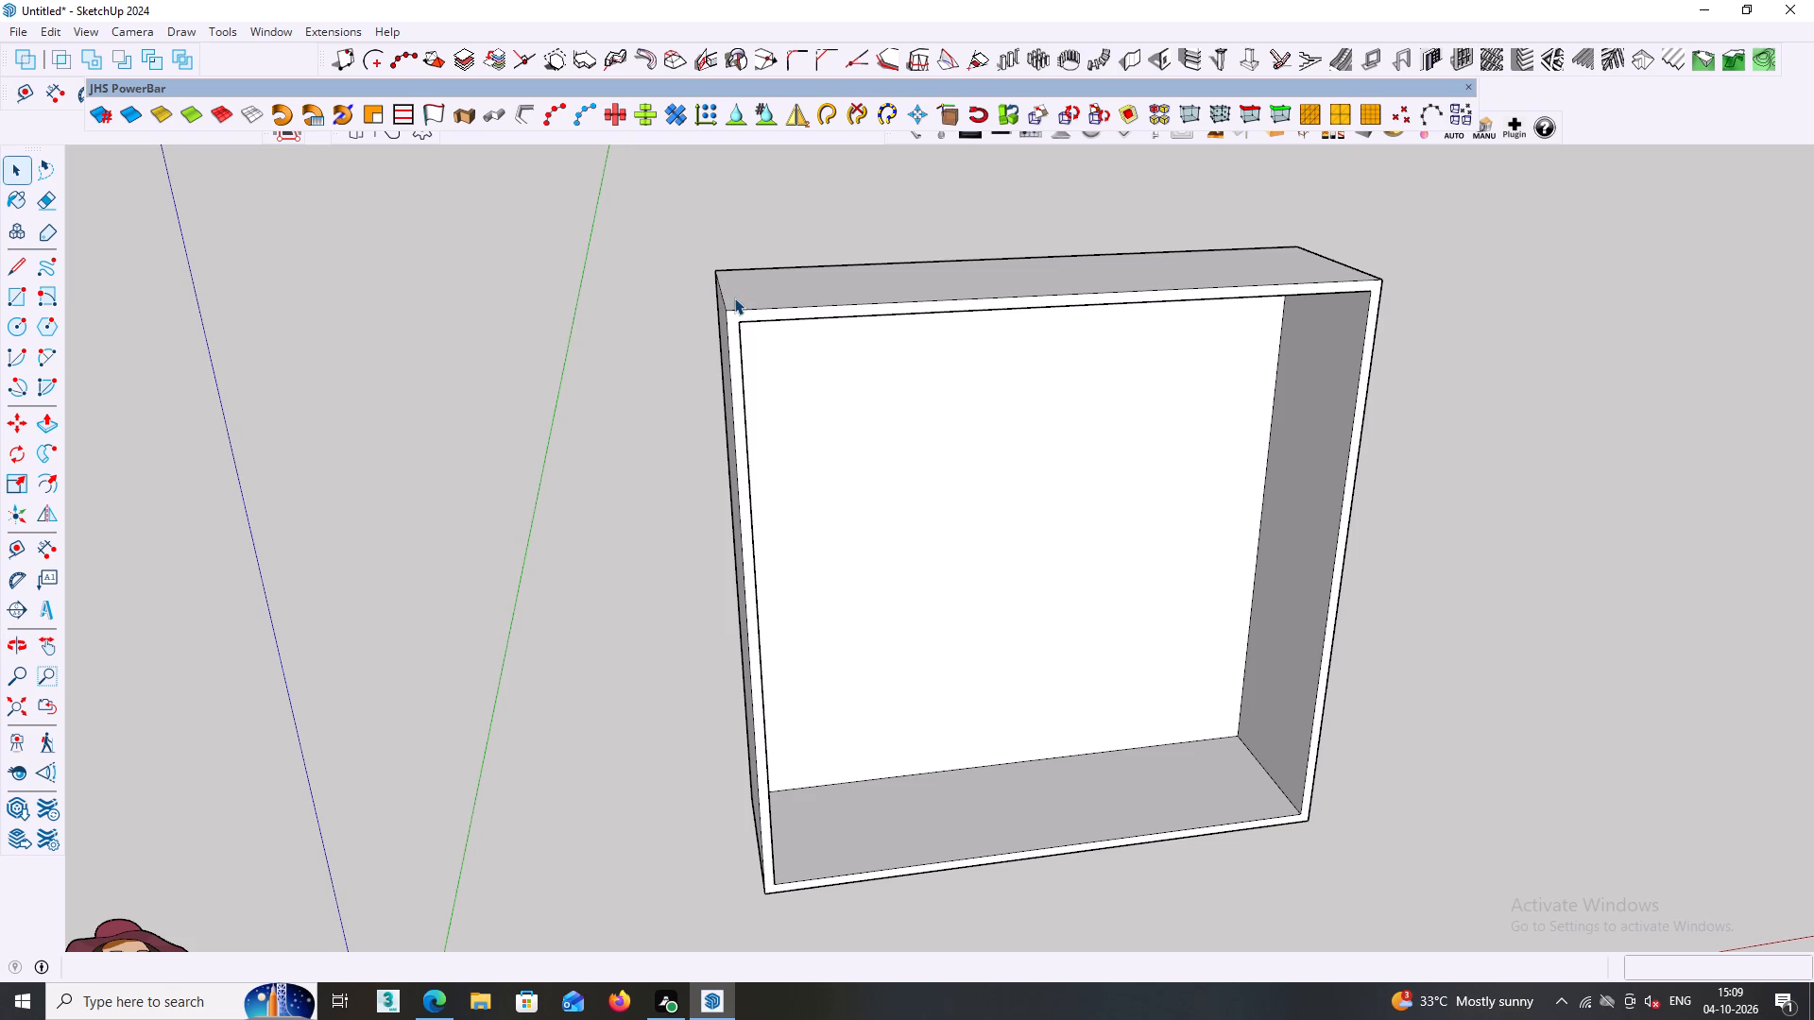
middle_drag(734, 297, 716, 293)
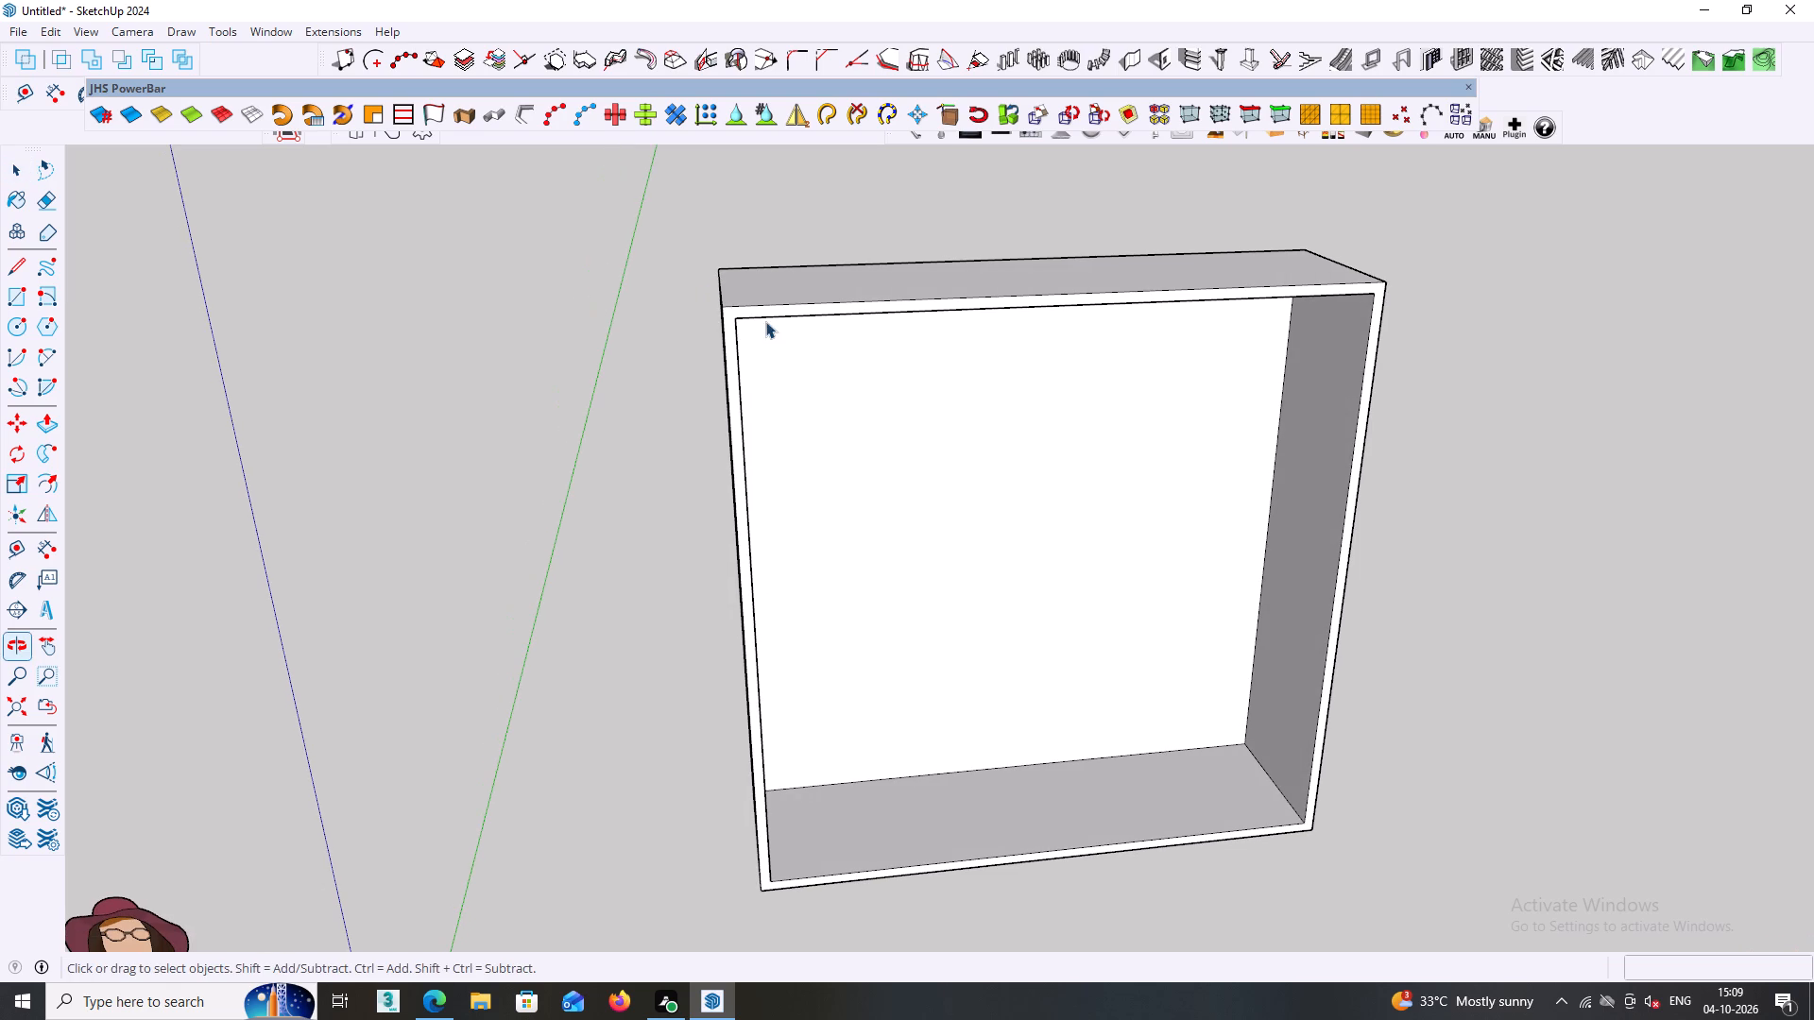
middle_drag(864, 391, 847, 315)
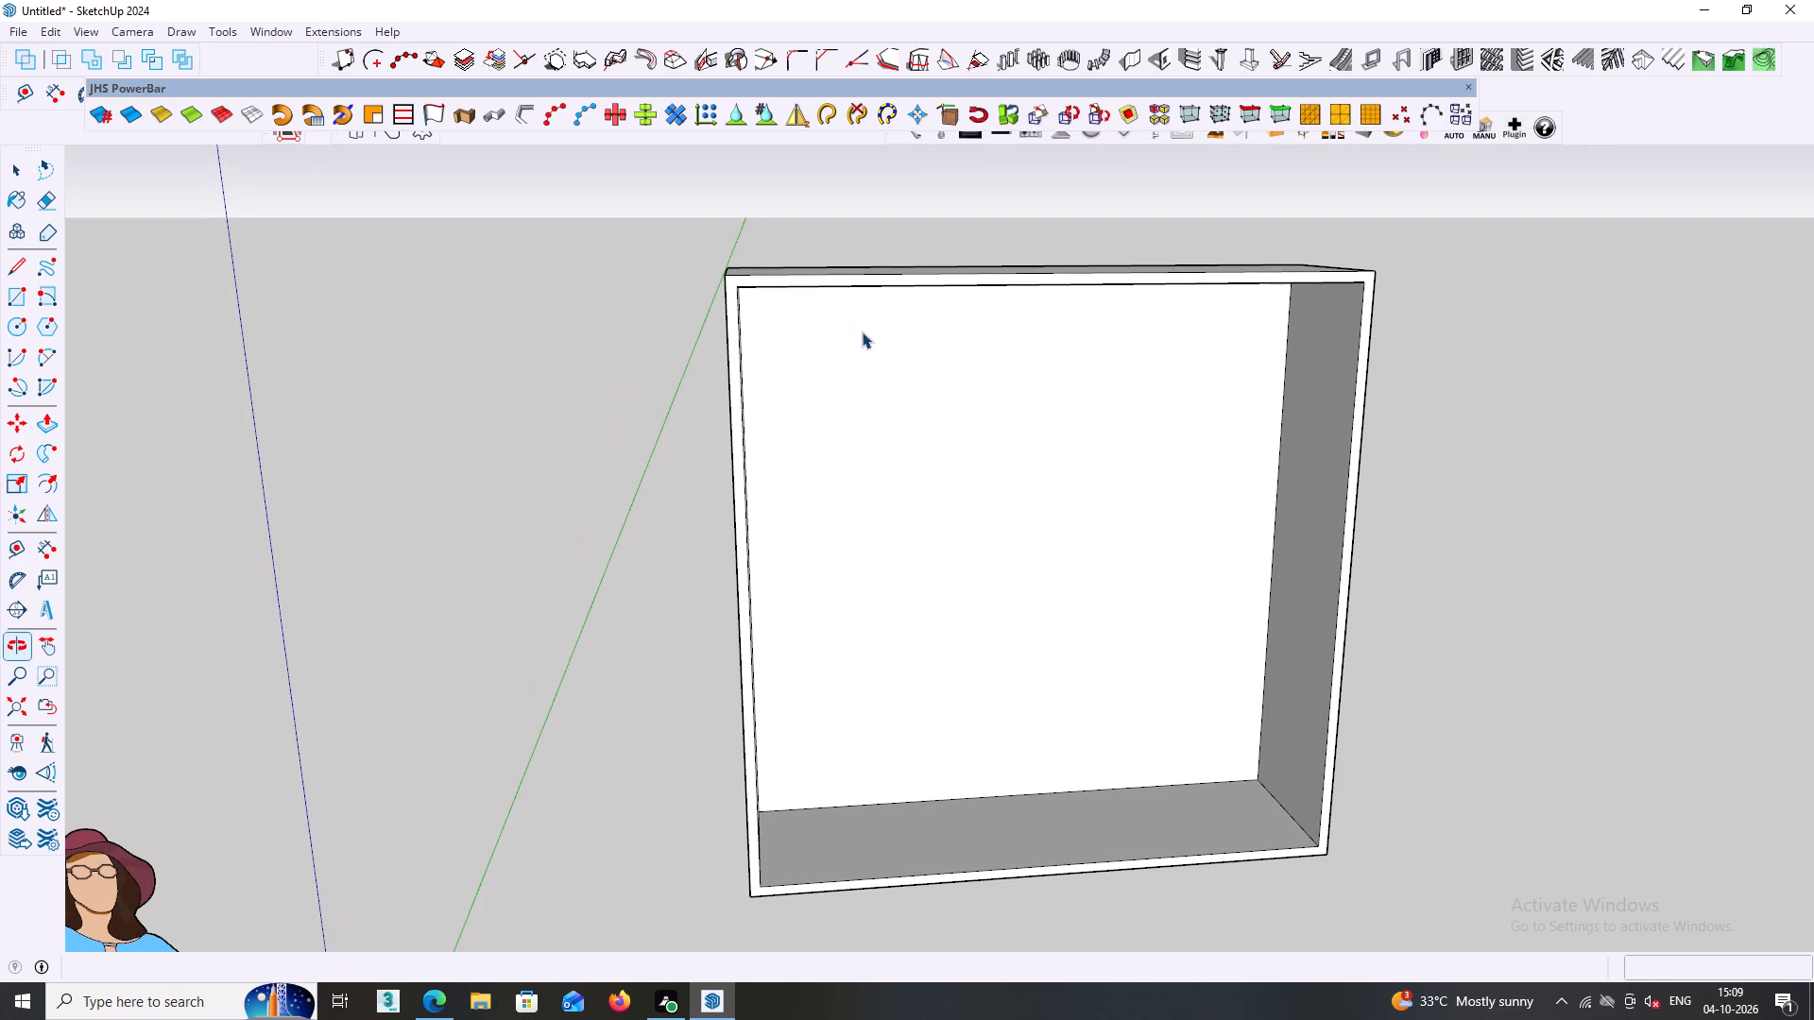
middle_drag(888, 371, 1041, 365)
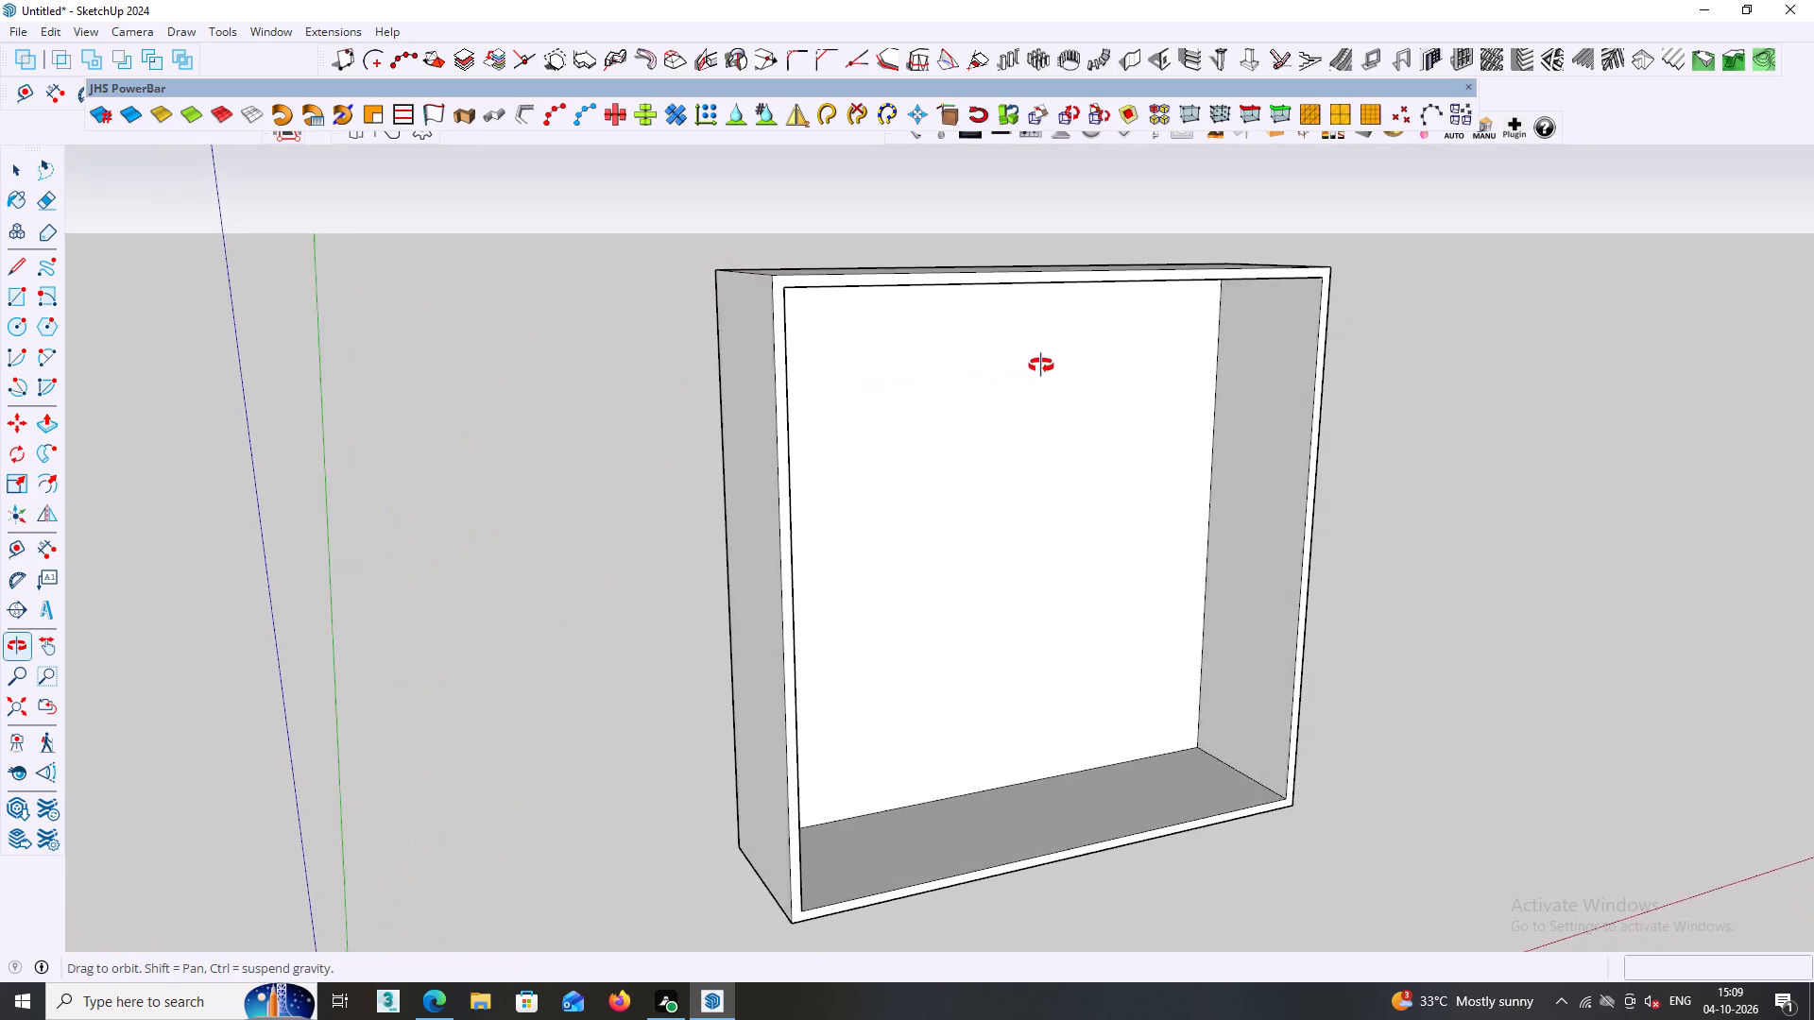
middle_drag(1041, 365, 955, 313)
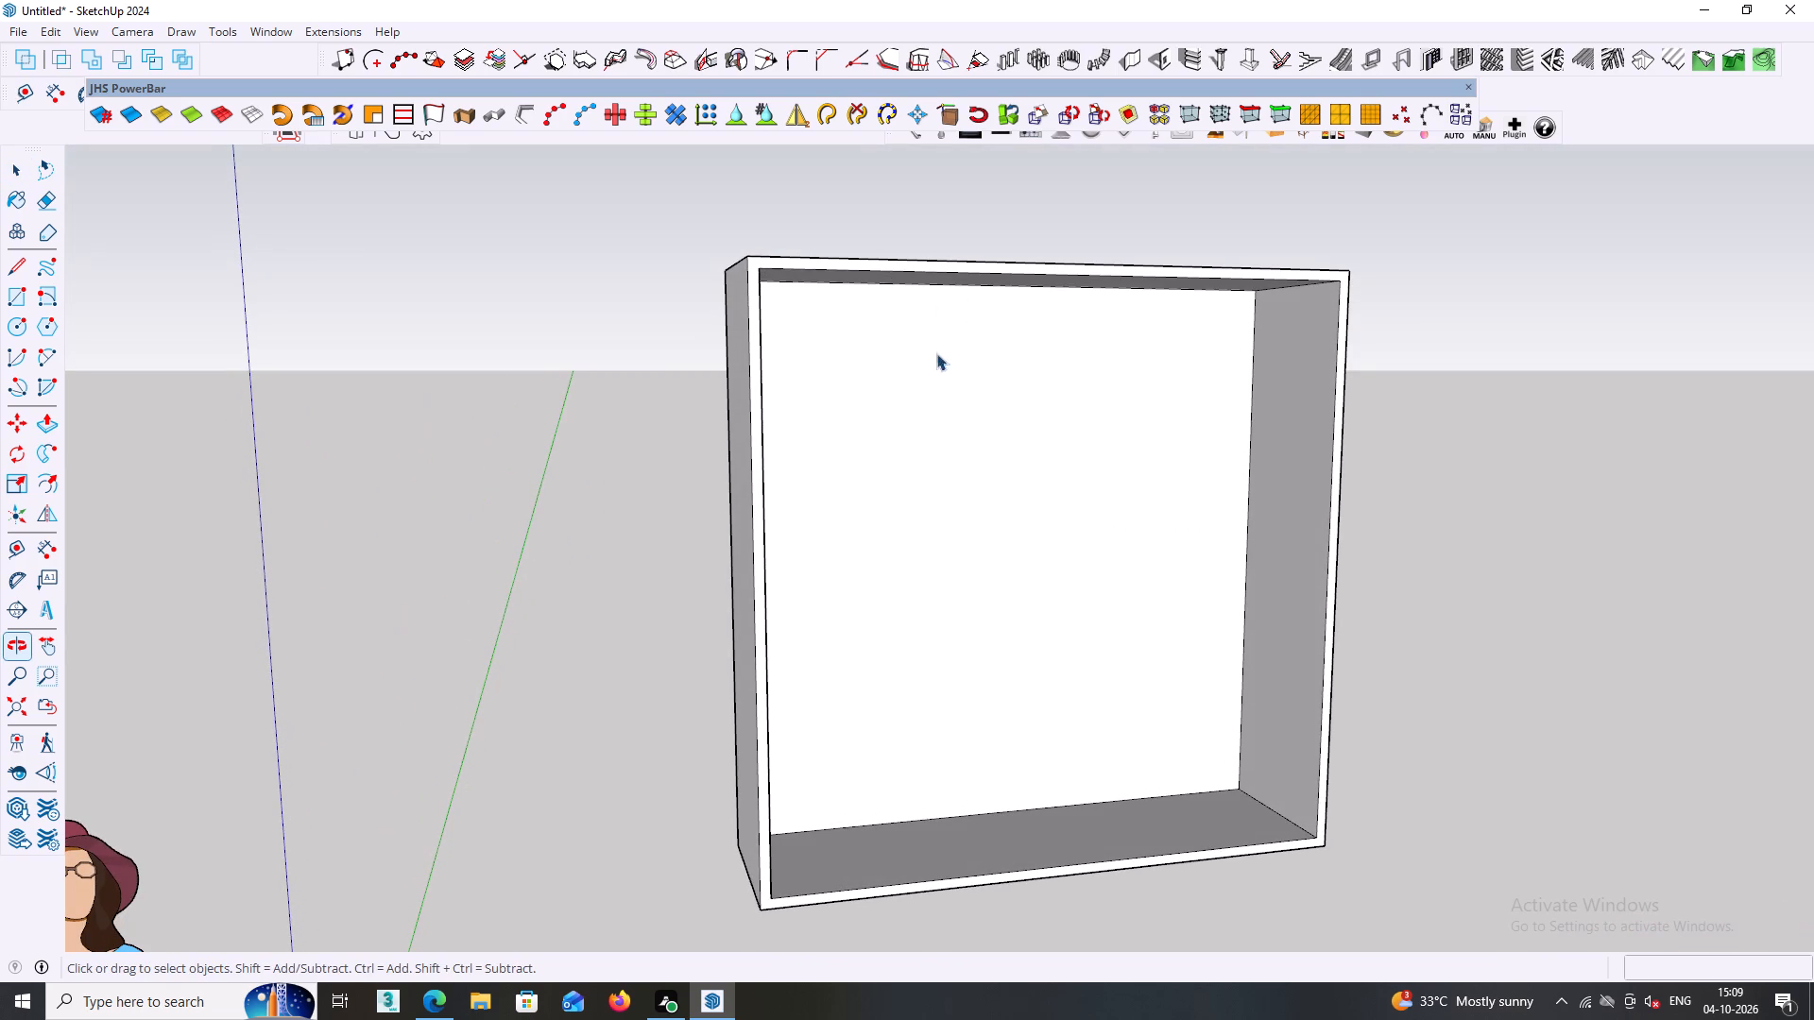
Select all connected faces and edges of the hollow box and make them a group.
double_click(910, 441)
double_click(904, 432)
double_click(905, 430)
middle_drag(918, 412, 1043, 551)
scroll(966, 487, down, 1)
right_click(977, 507)
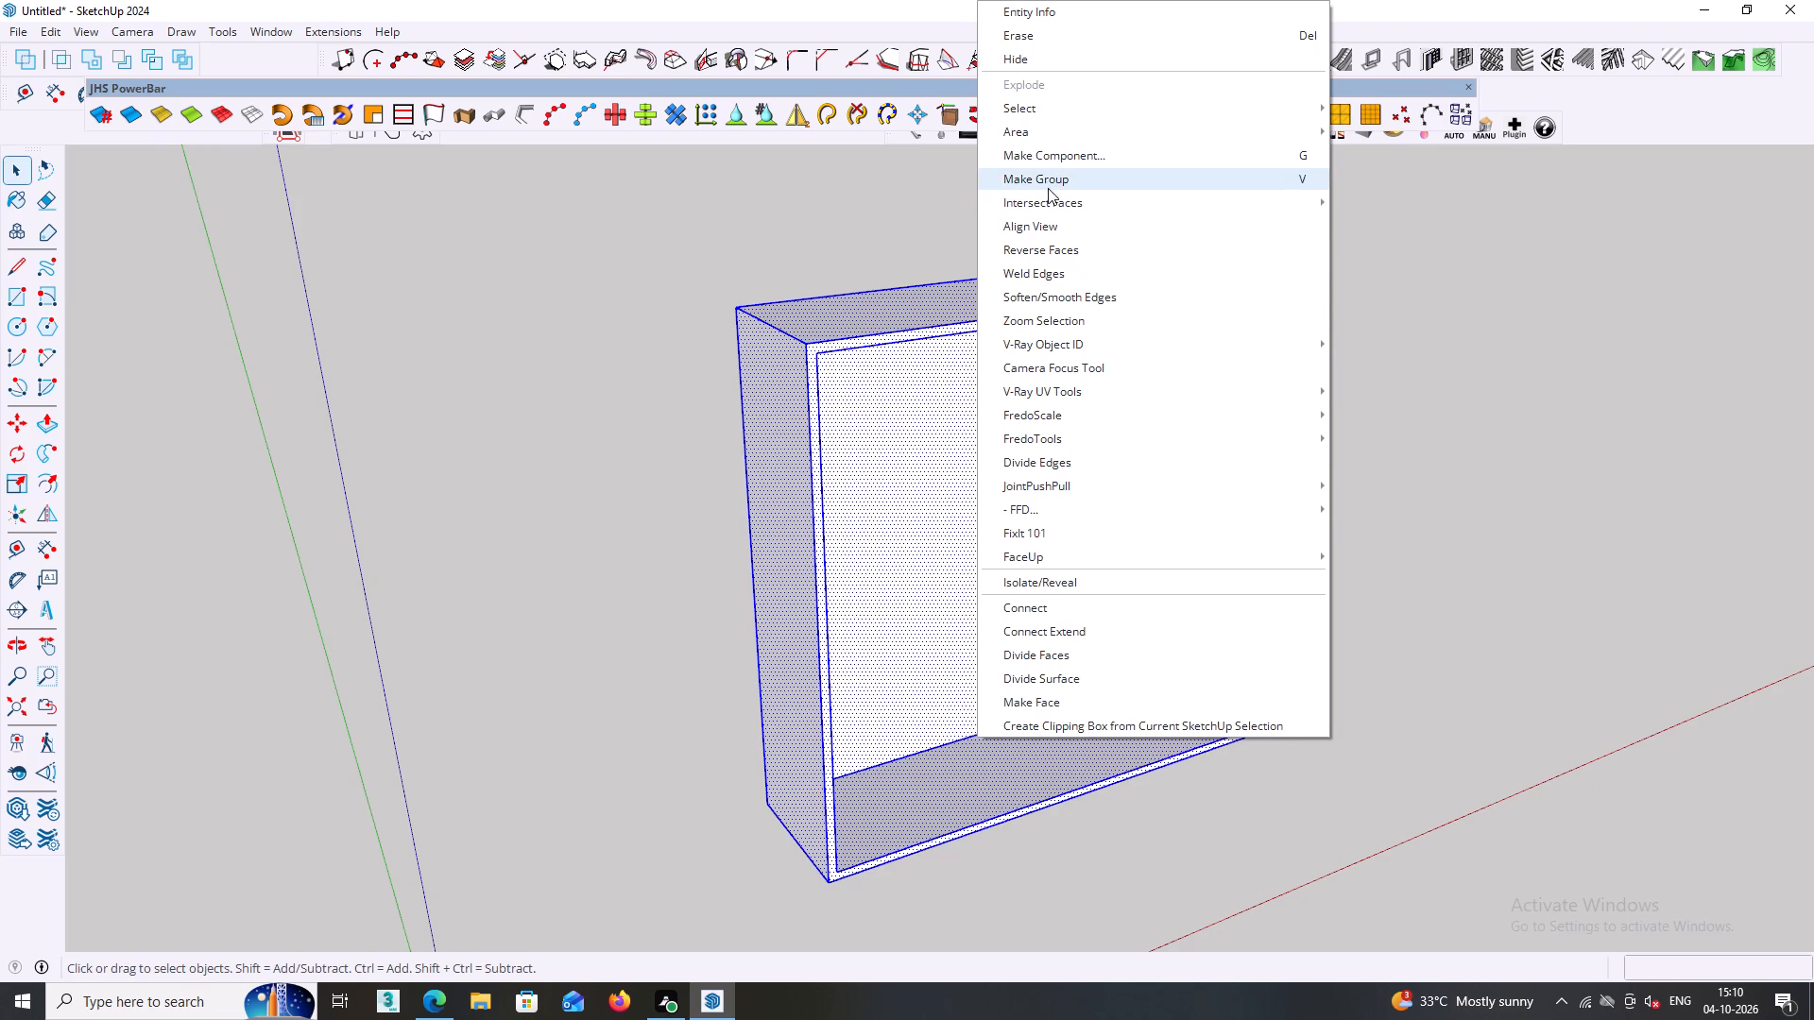
click(1048, 187)
click(900, 219)
Open the cabinet group for editing and select the inner face of its back panel.
middle_drag(899, 231, 661, 218)
middle_drag(848, 433, 853, 352)
click(867, 436)
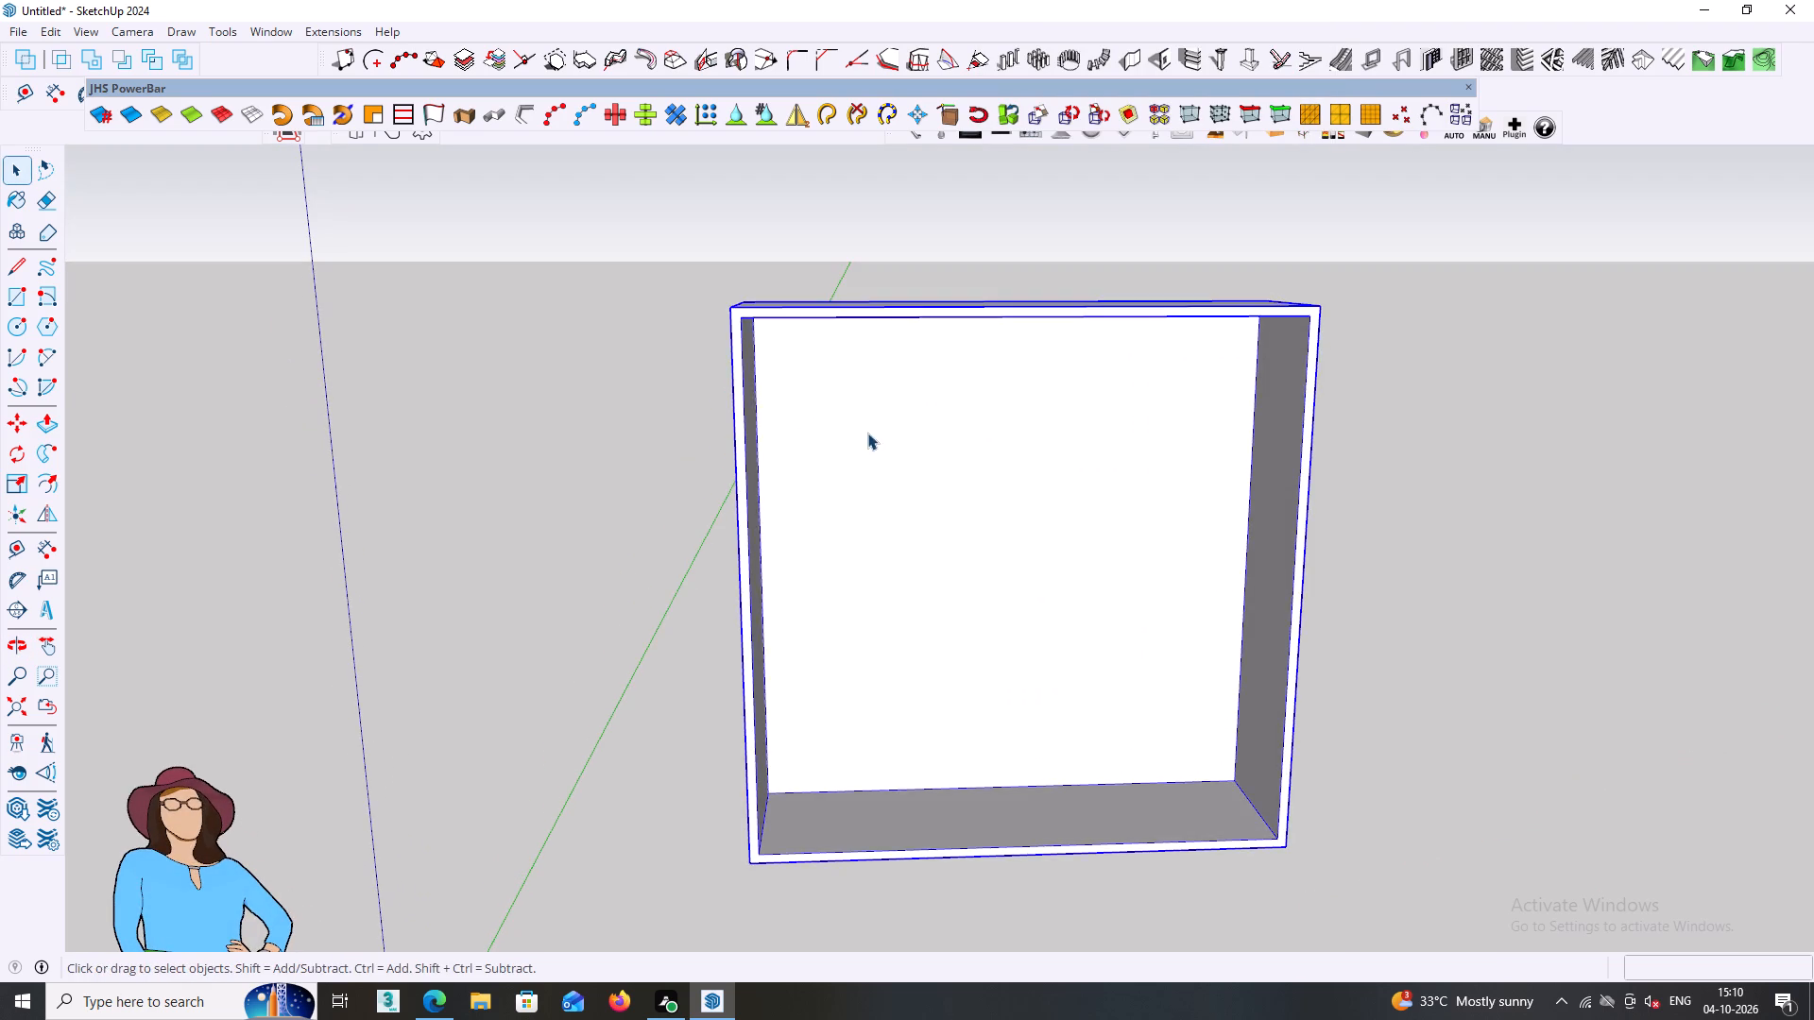
middle_drag(867, 433, 868, 381)
double_click(864, 427)
double_click(877, 449)
click(886, 465)
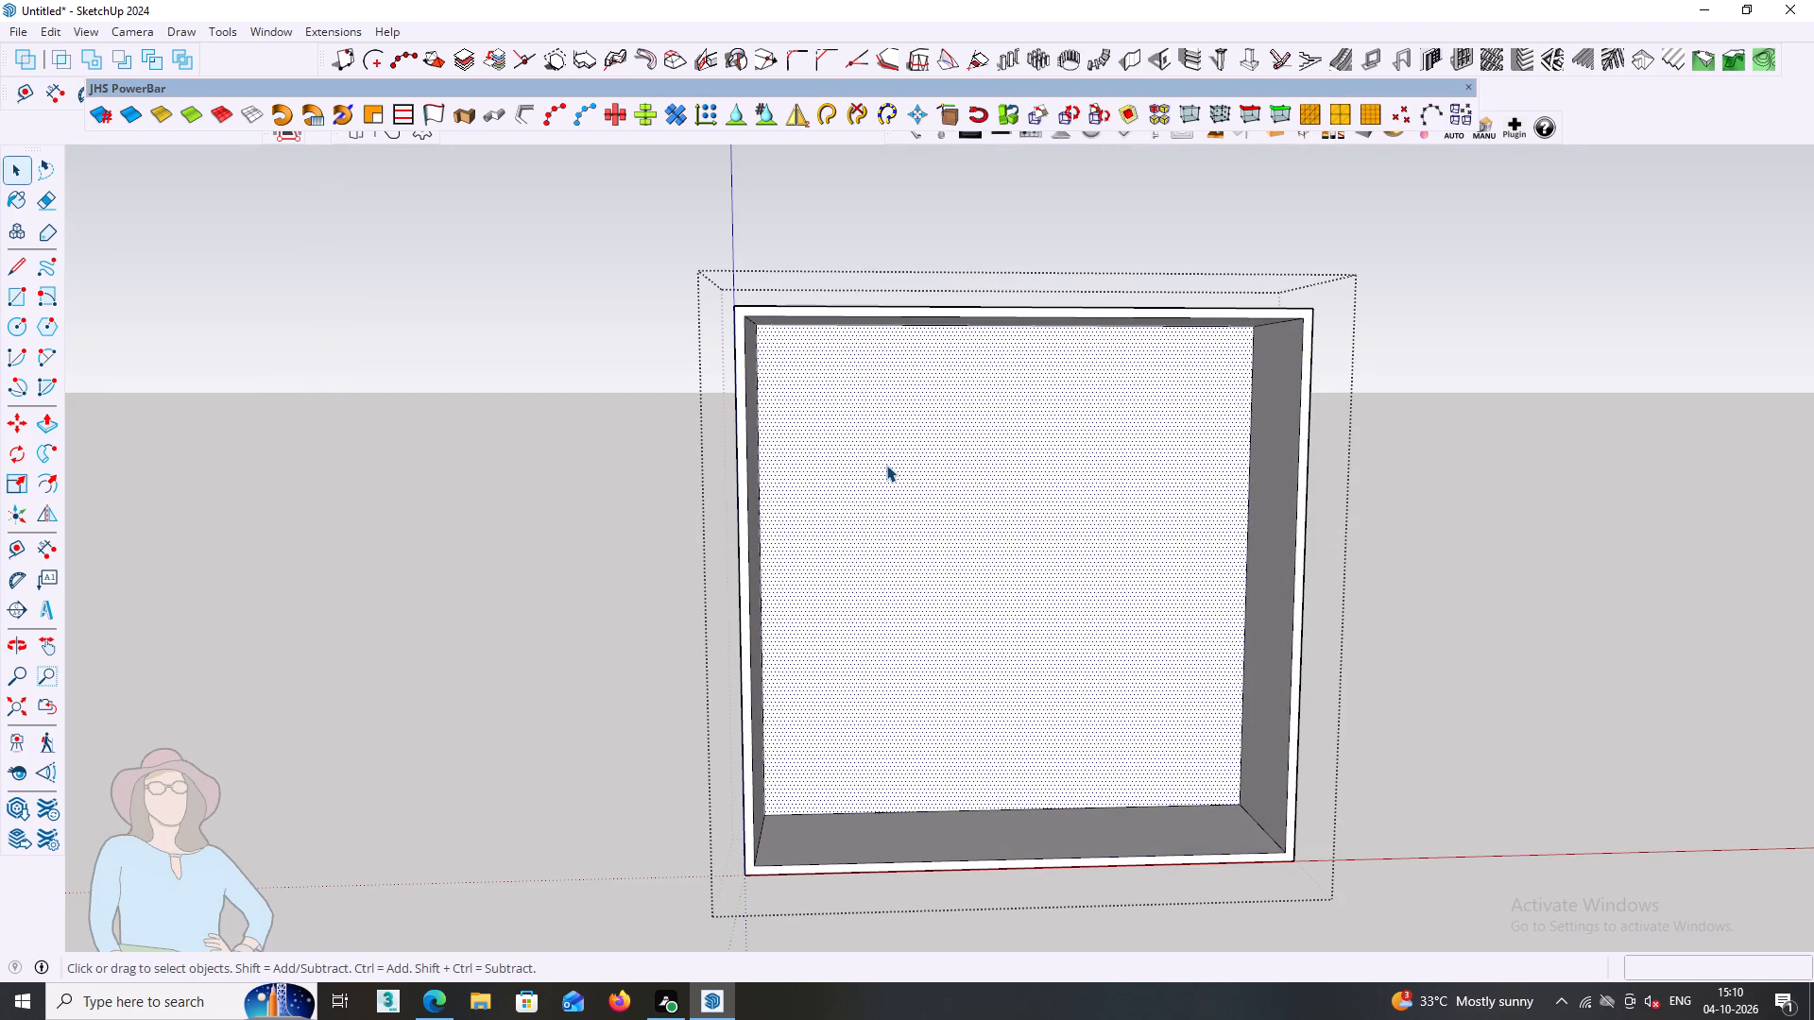
Draw a vertical centre line about 6' 9 3/16" long on the back panel's inner face, from the bottom edge's midpoint to the top edge.
middle_drag(886, 465, 726, 414)
middle_drag(750, 450, 762, 482)
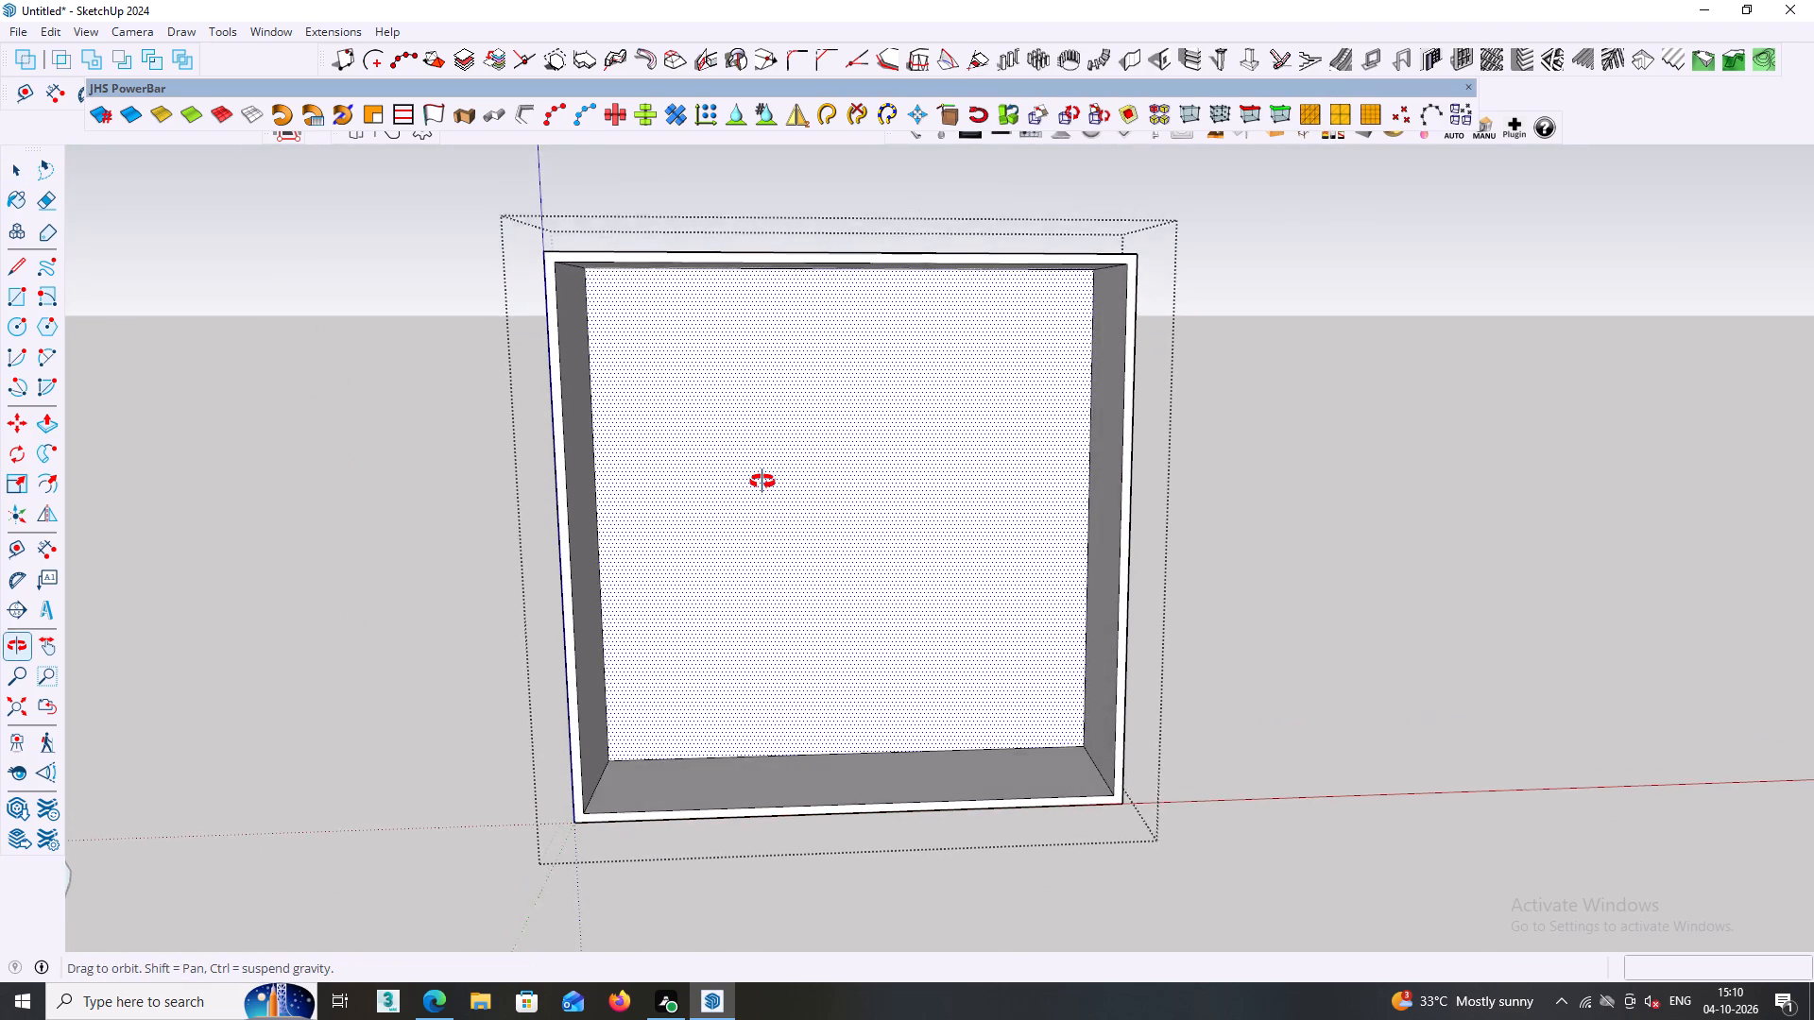
middle_drag(762, 482, 772, 491)
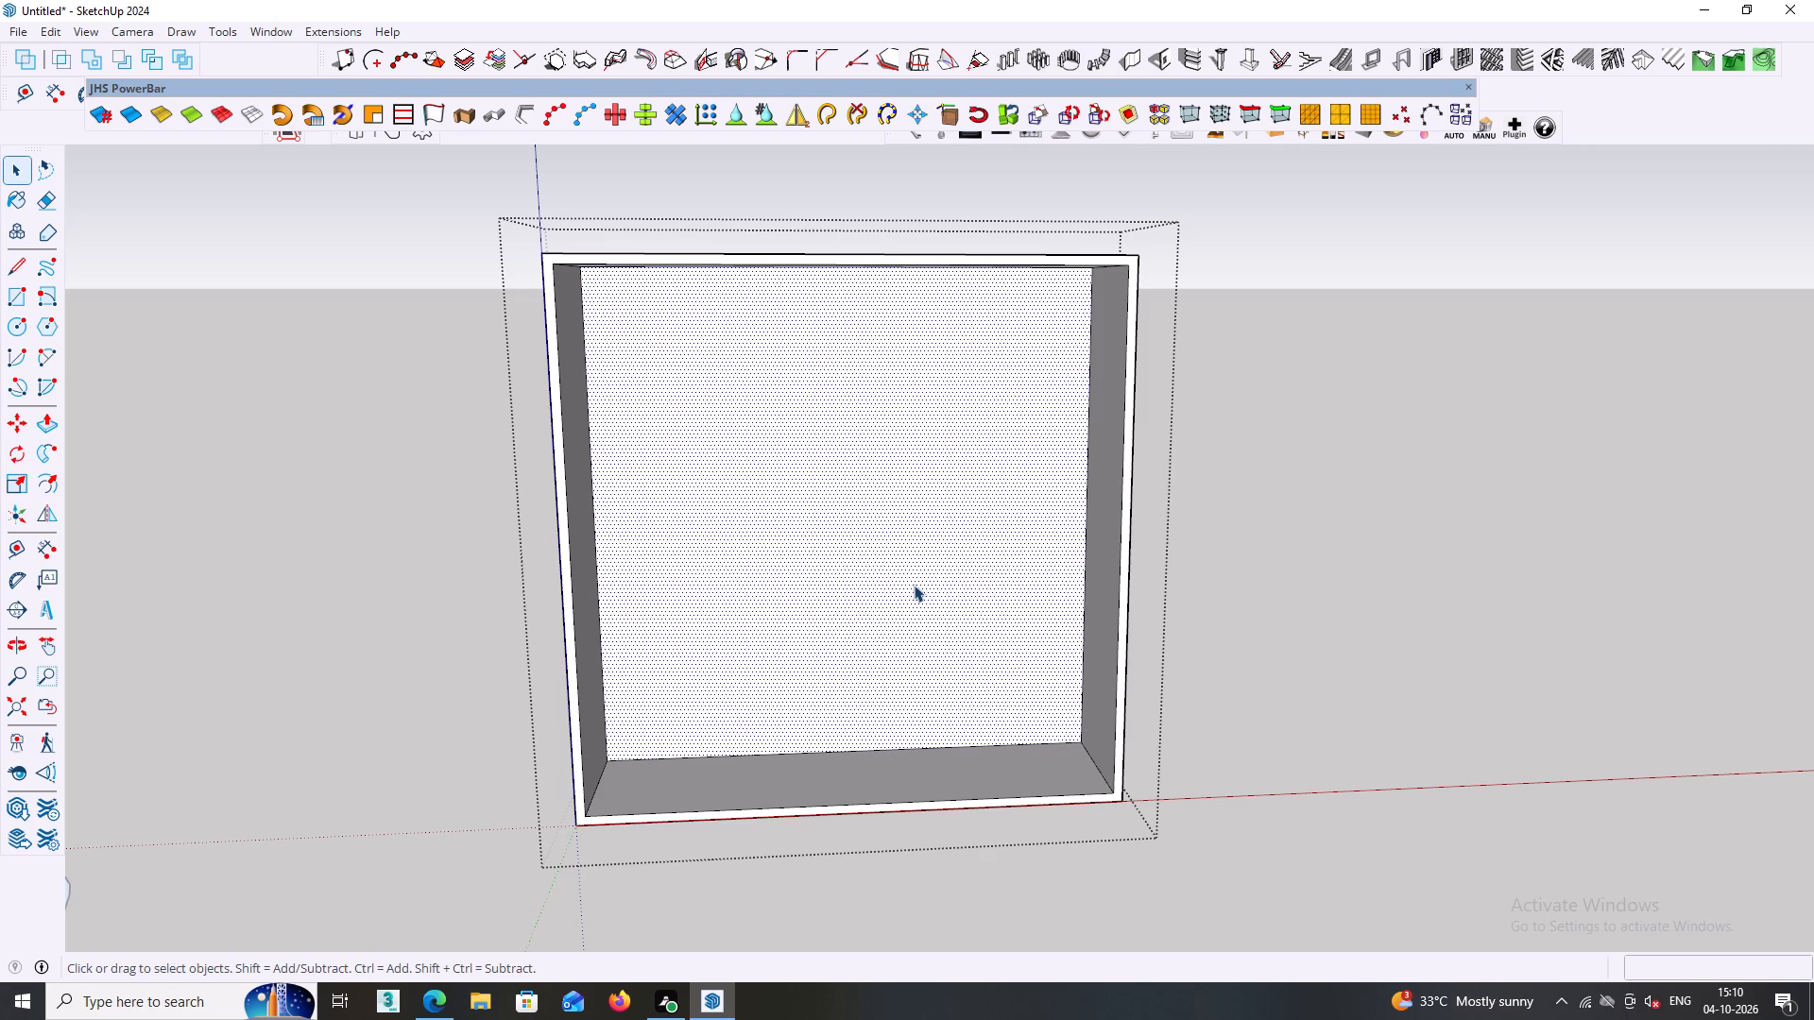
middle_drag(810, 574, 922, 577)
middle_drag(869, 548, 997, 550)
middle_drag(695, 491, 587, 514)
middle_drag(675, 428, 606, 430)
middle_drag(614, 425, 629, 412)
key(l)
middle_drag(683, 468, 578, 437)
middle_click(791, 535)
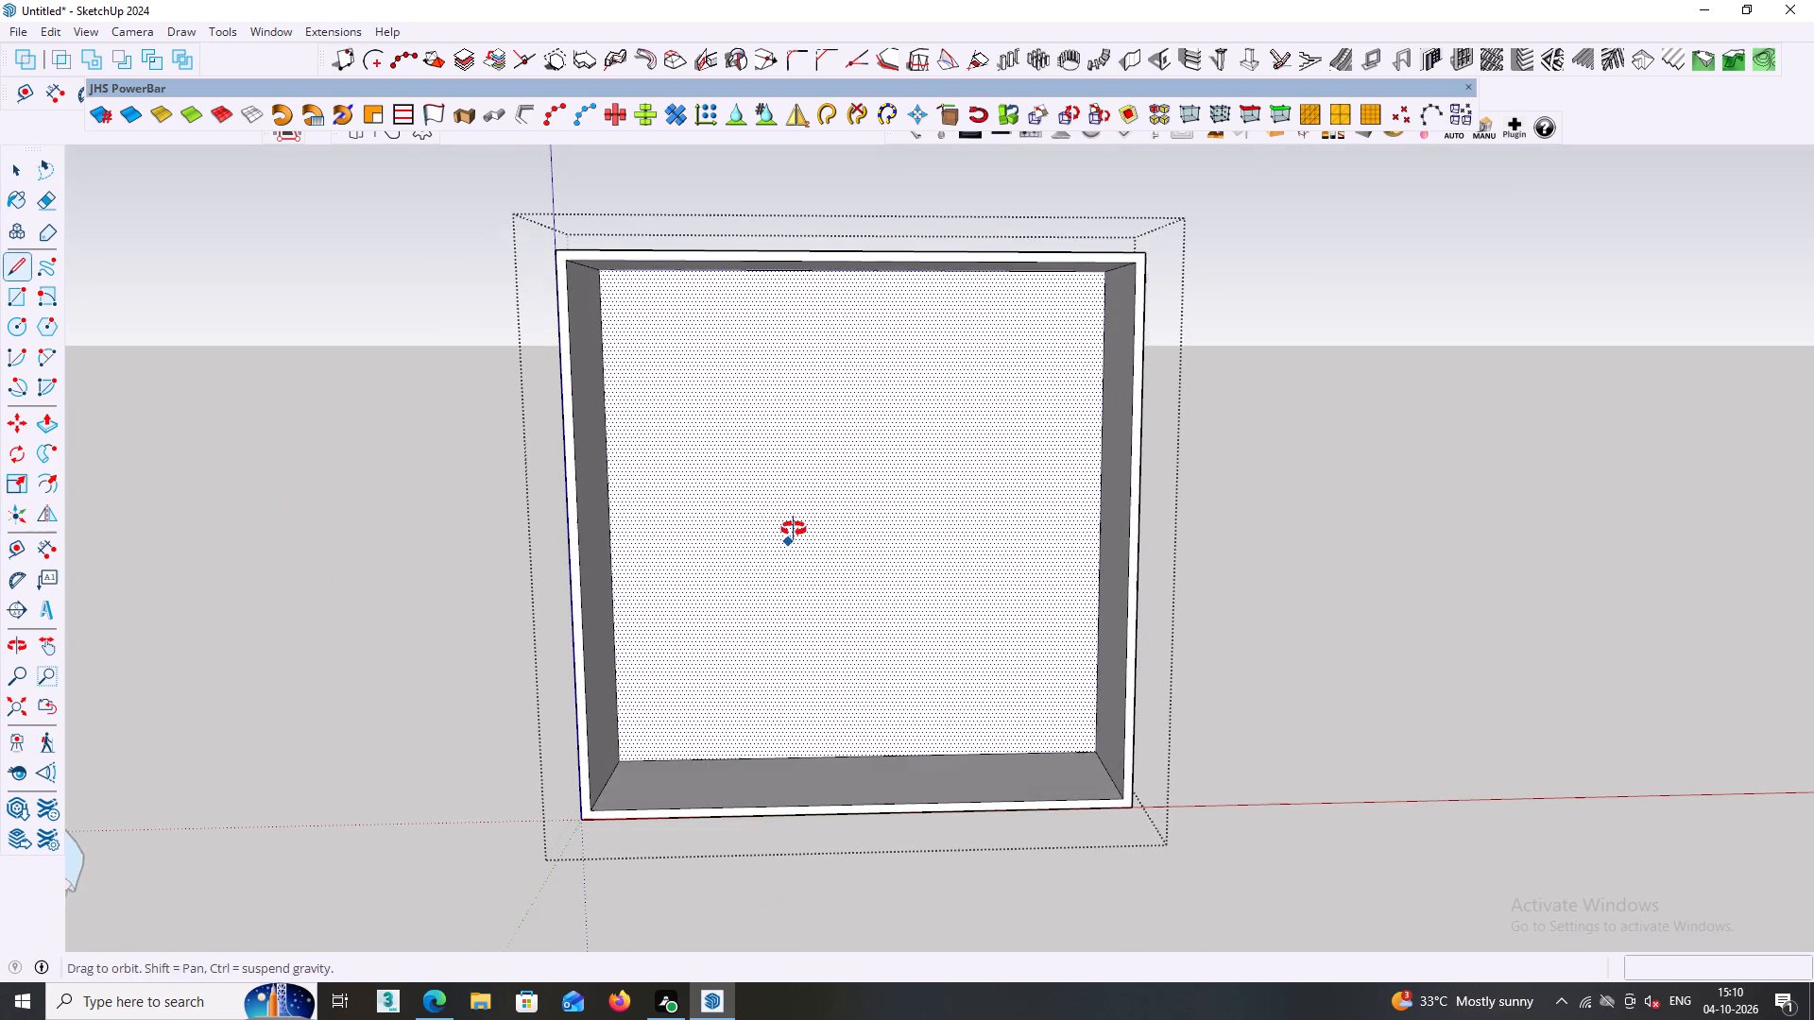
middle_drag(796, 522, 809, 514)
middle_drag(842, 586, 863, 577)
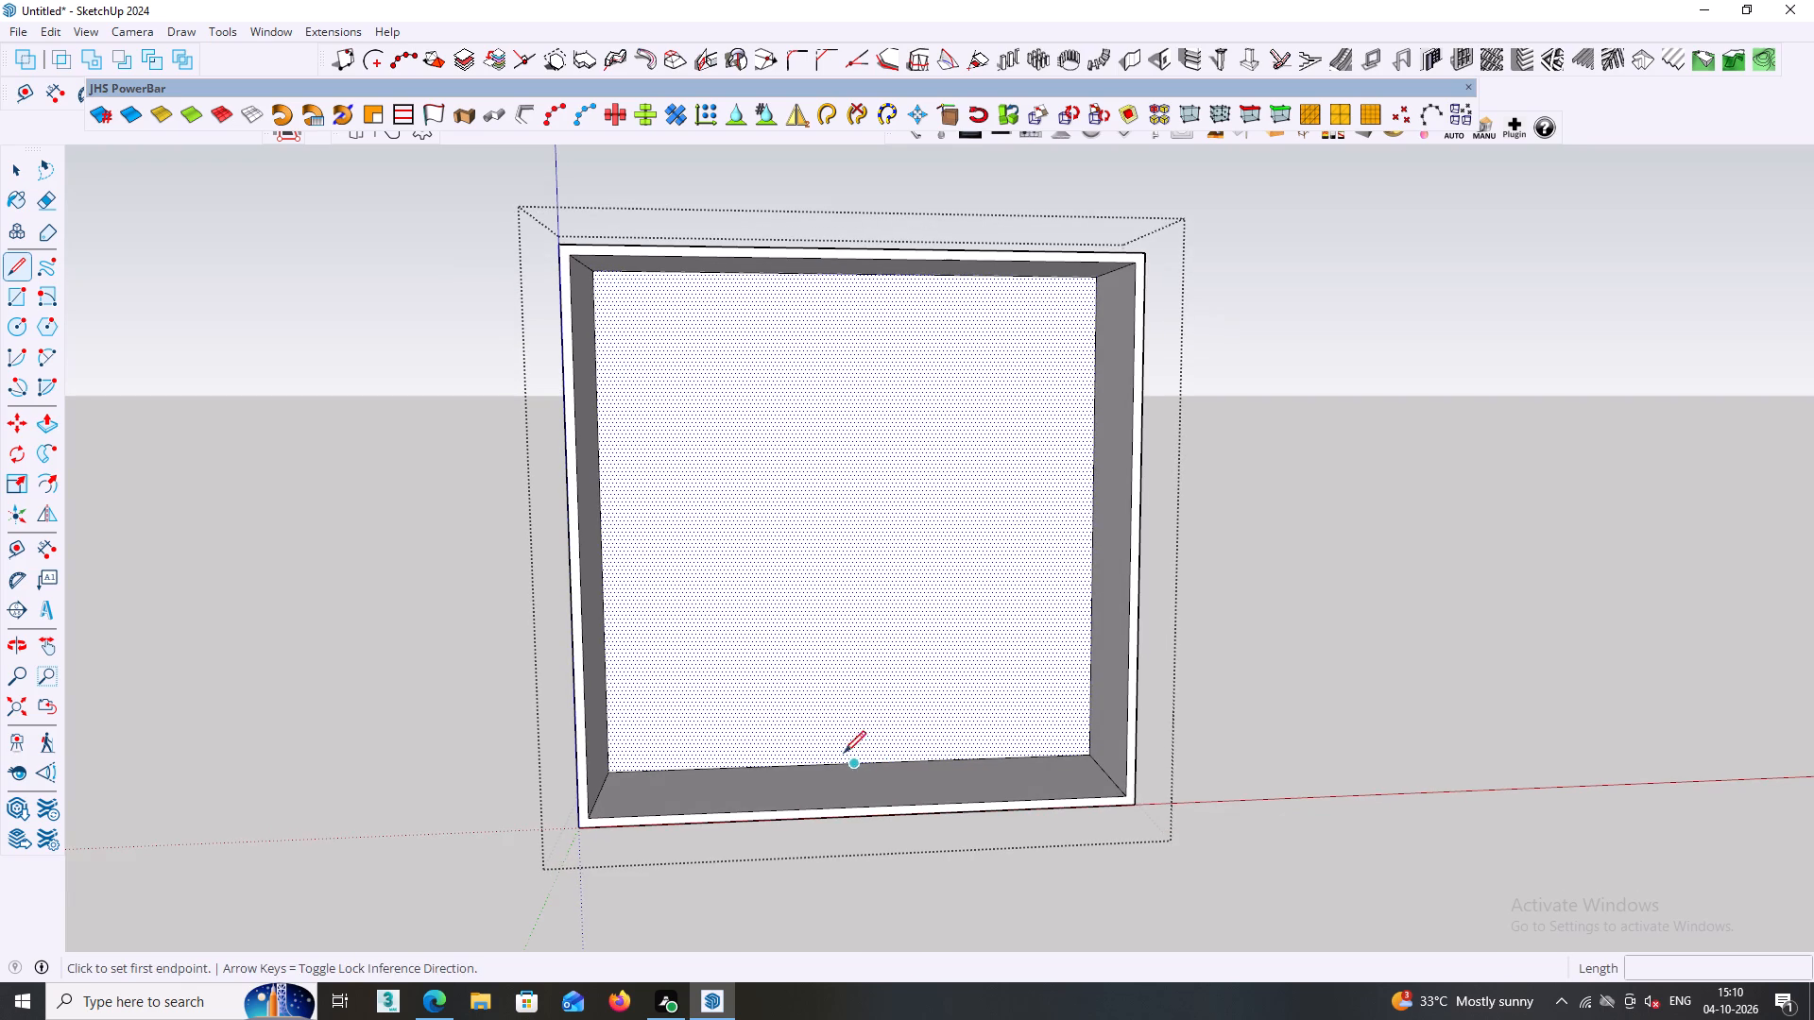
click(855, 761)
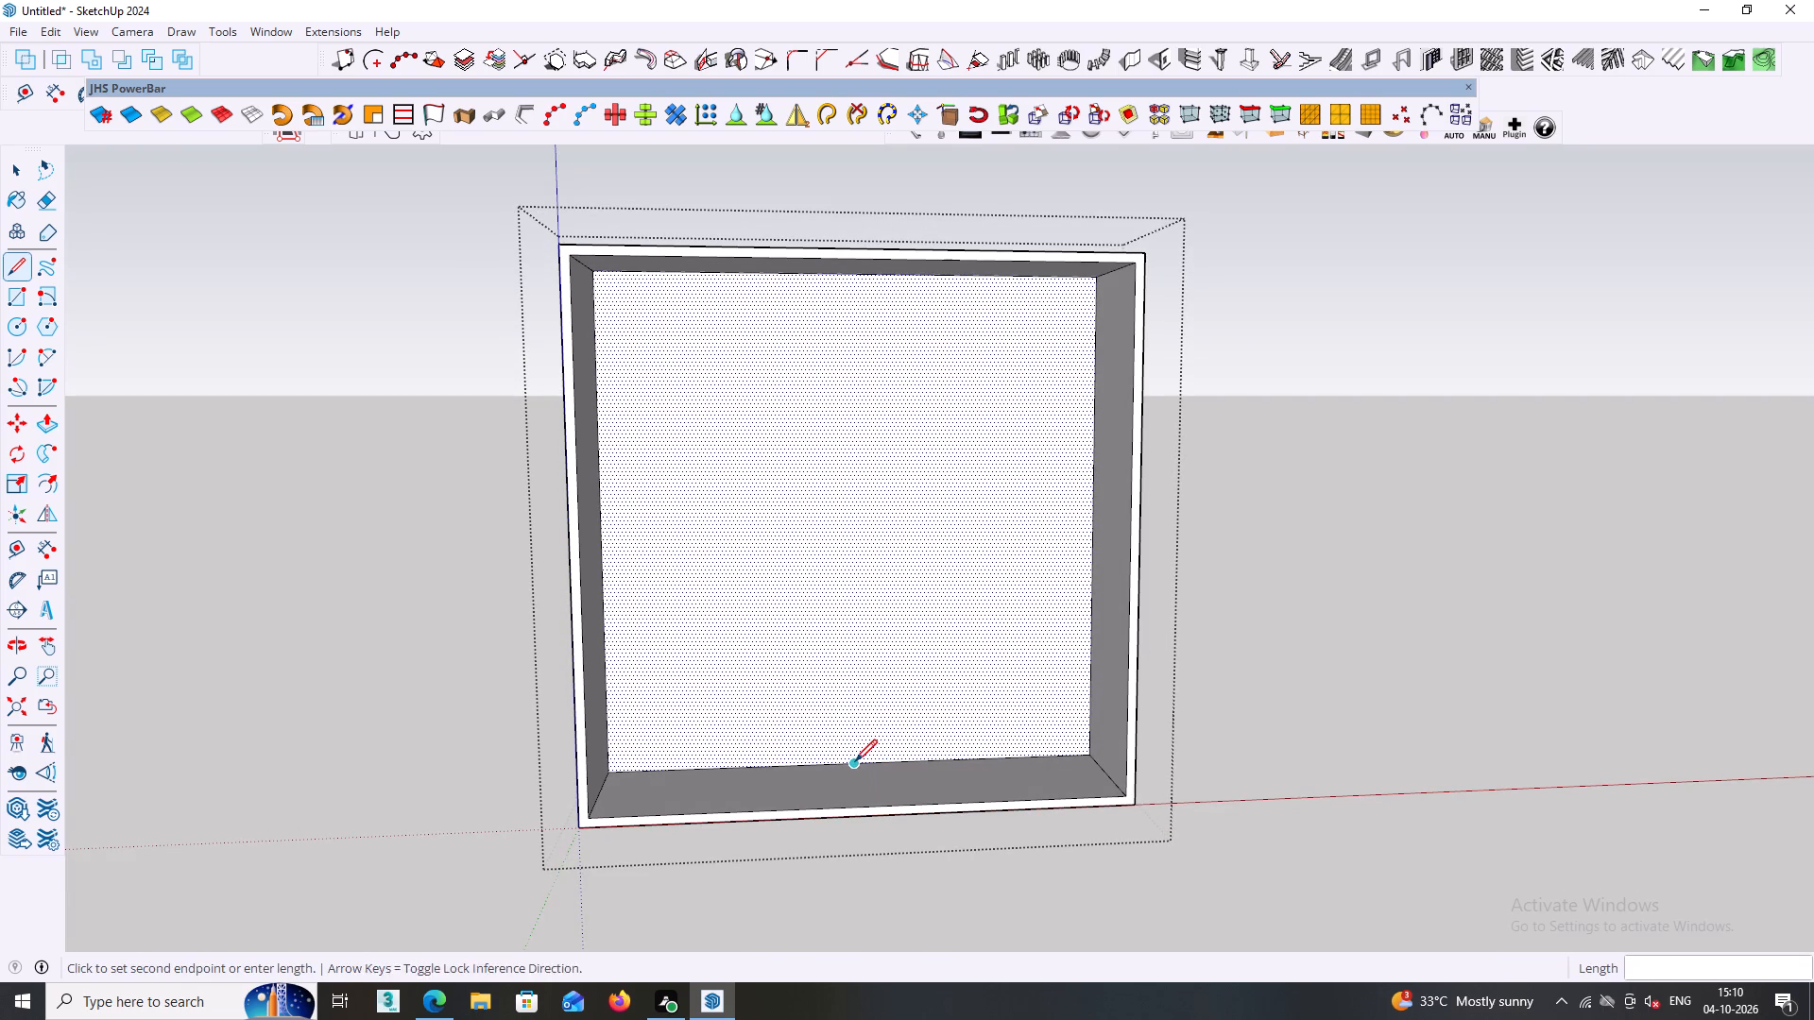
click(855, 275)
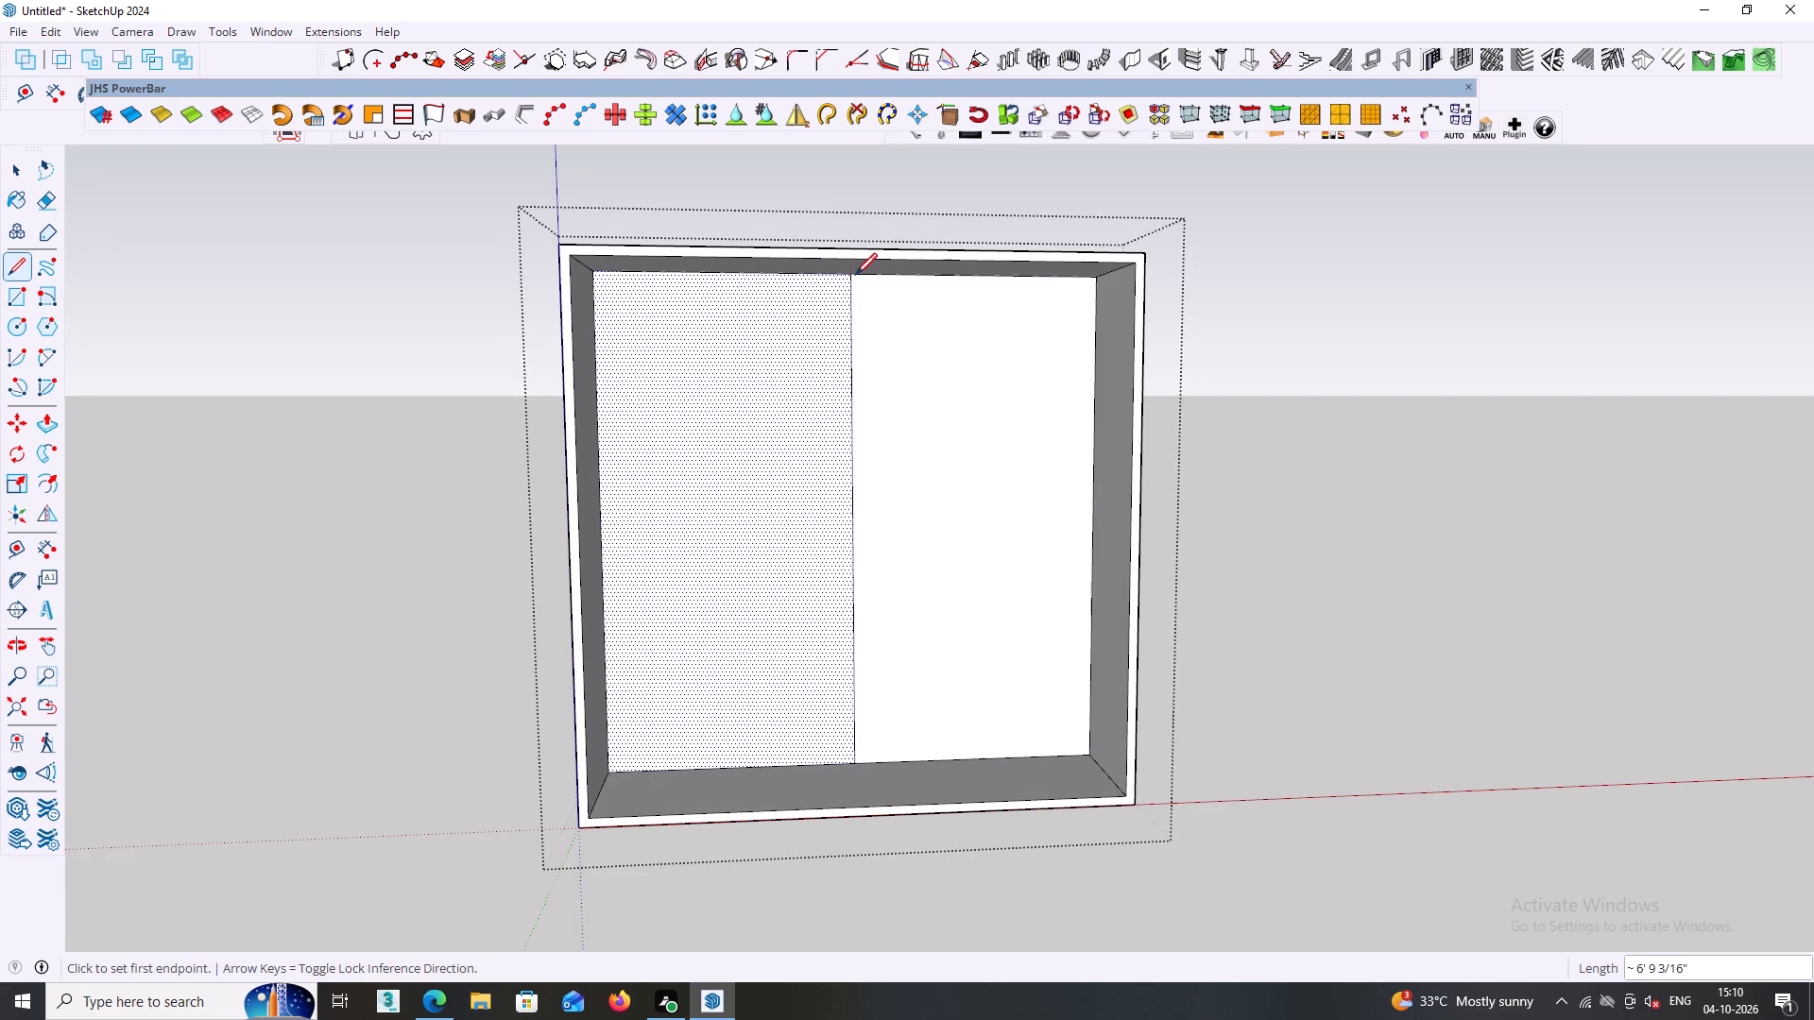
key(space)
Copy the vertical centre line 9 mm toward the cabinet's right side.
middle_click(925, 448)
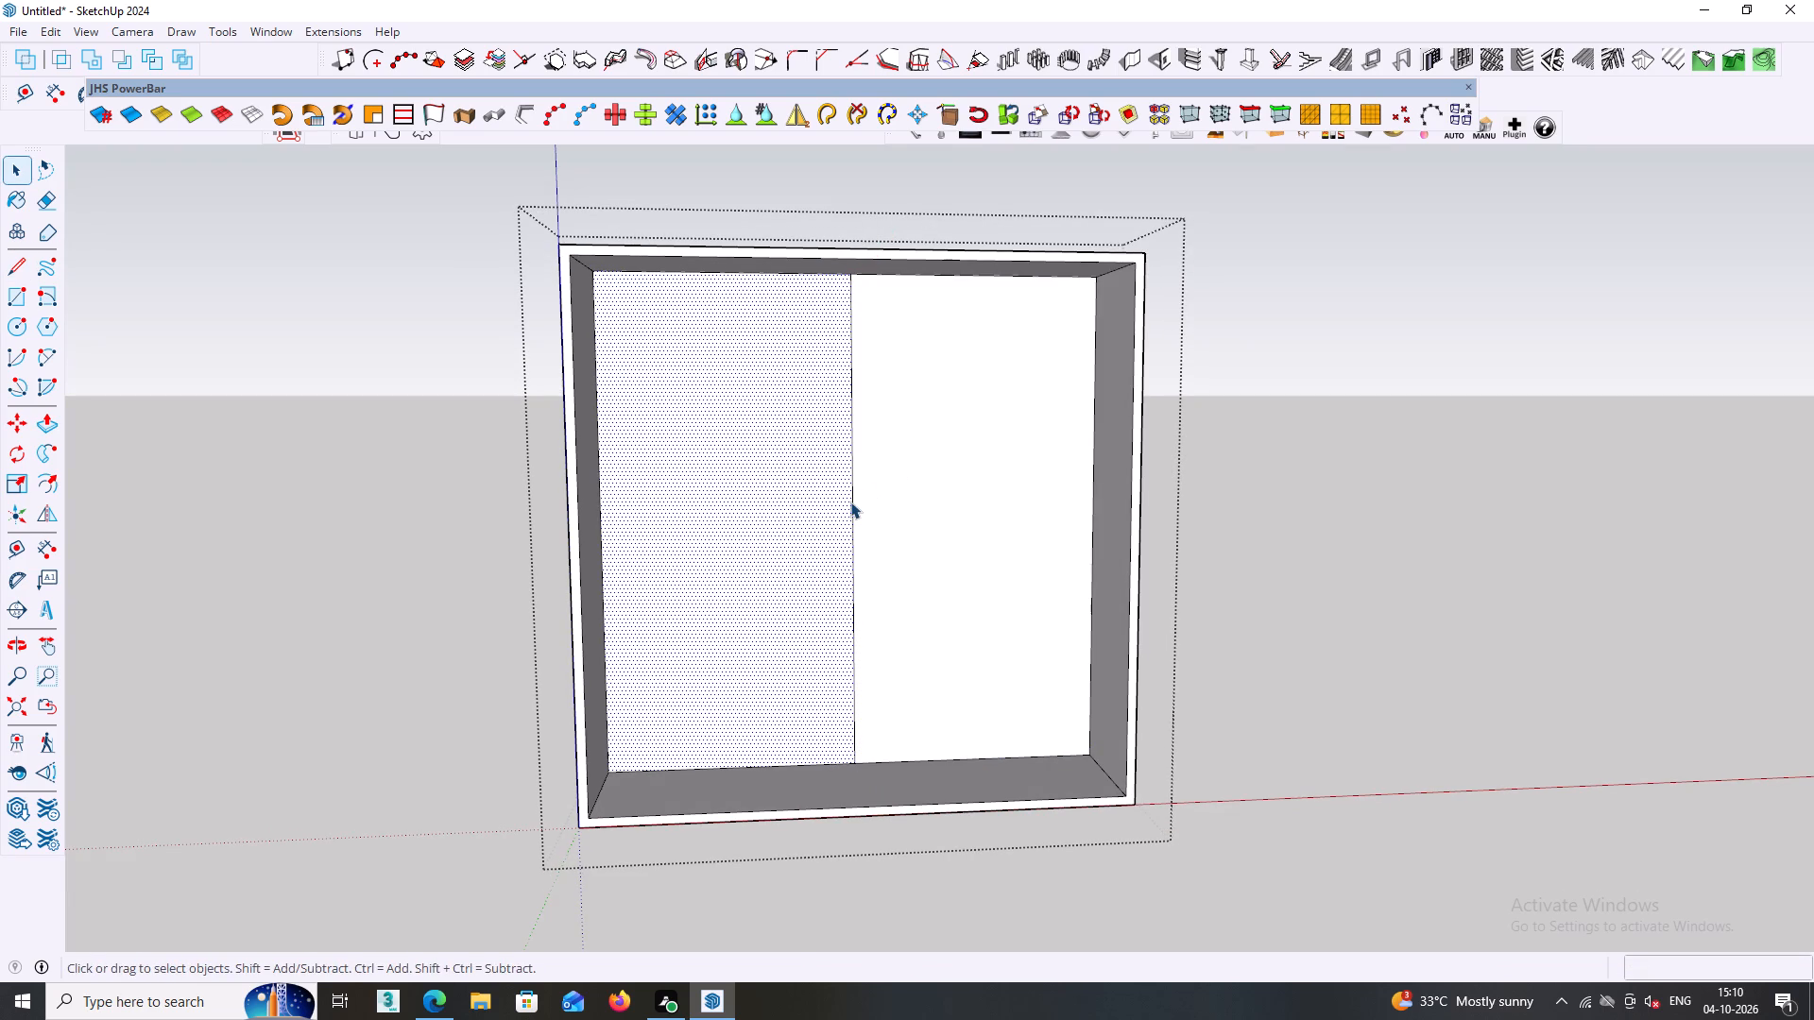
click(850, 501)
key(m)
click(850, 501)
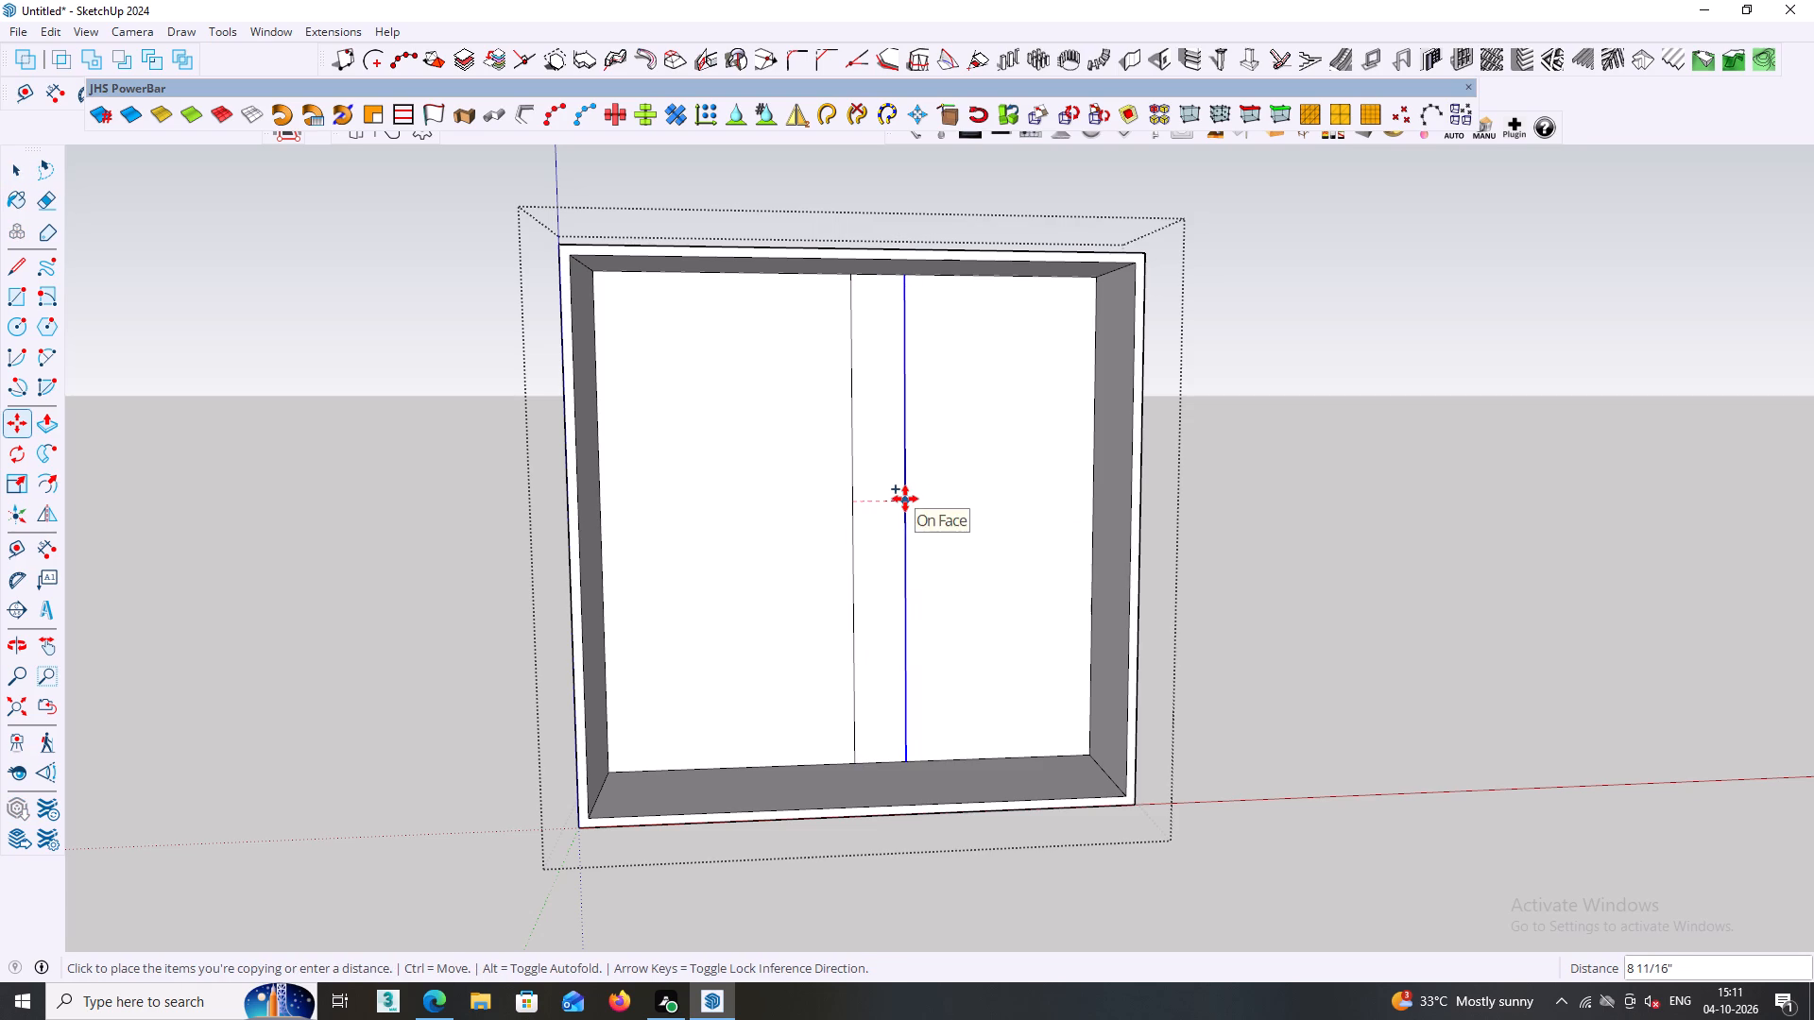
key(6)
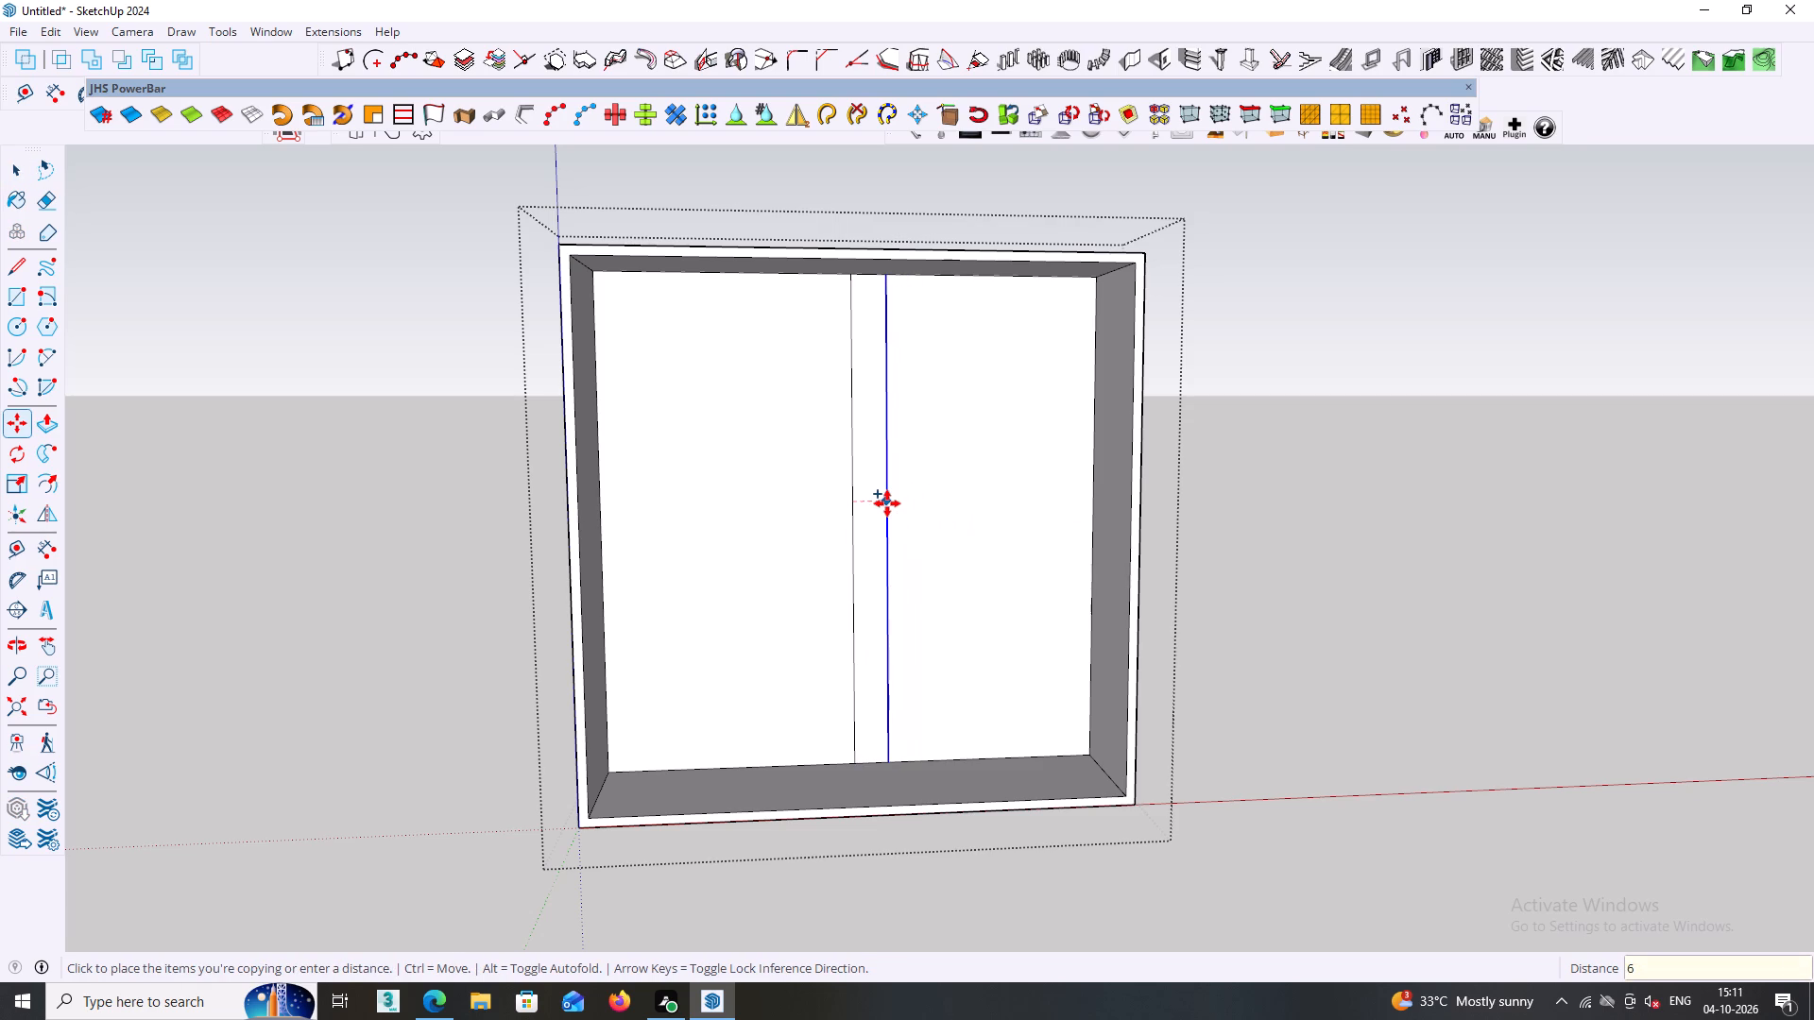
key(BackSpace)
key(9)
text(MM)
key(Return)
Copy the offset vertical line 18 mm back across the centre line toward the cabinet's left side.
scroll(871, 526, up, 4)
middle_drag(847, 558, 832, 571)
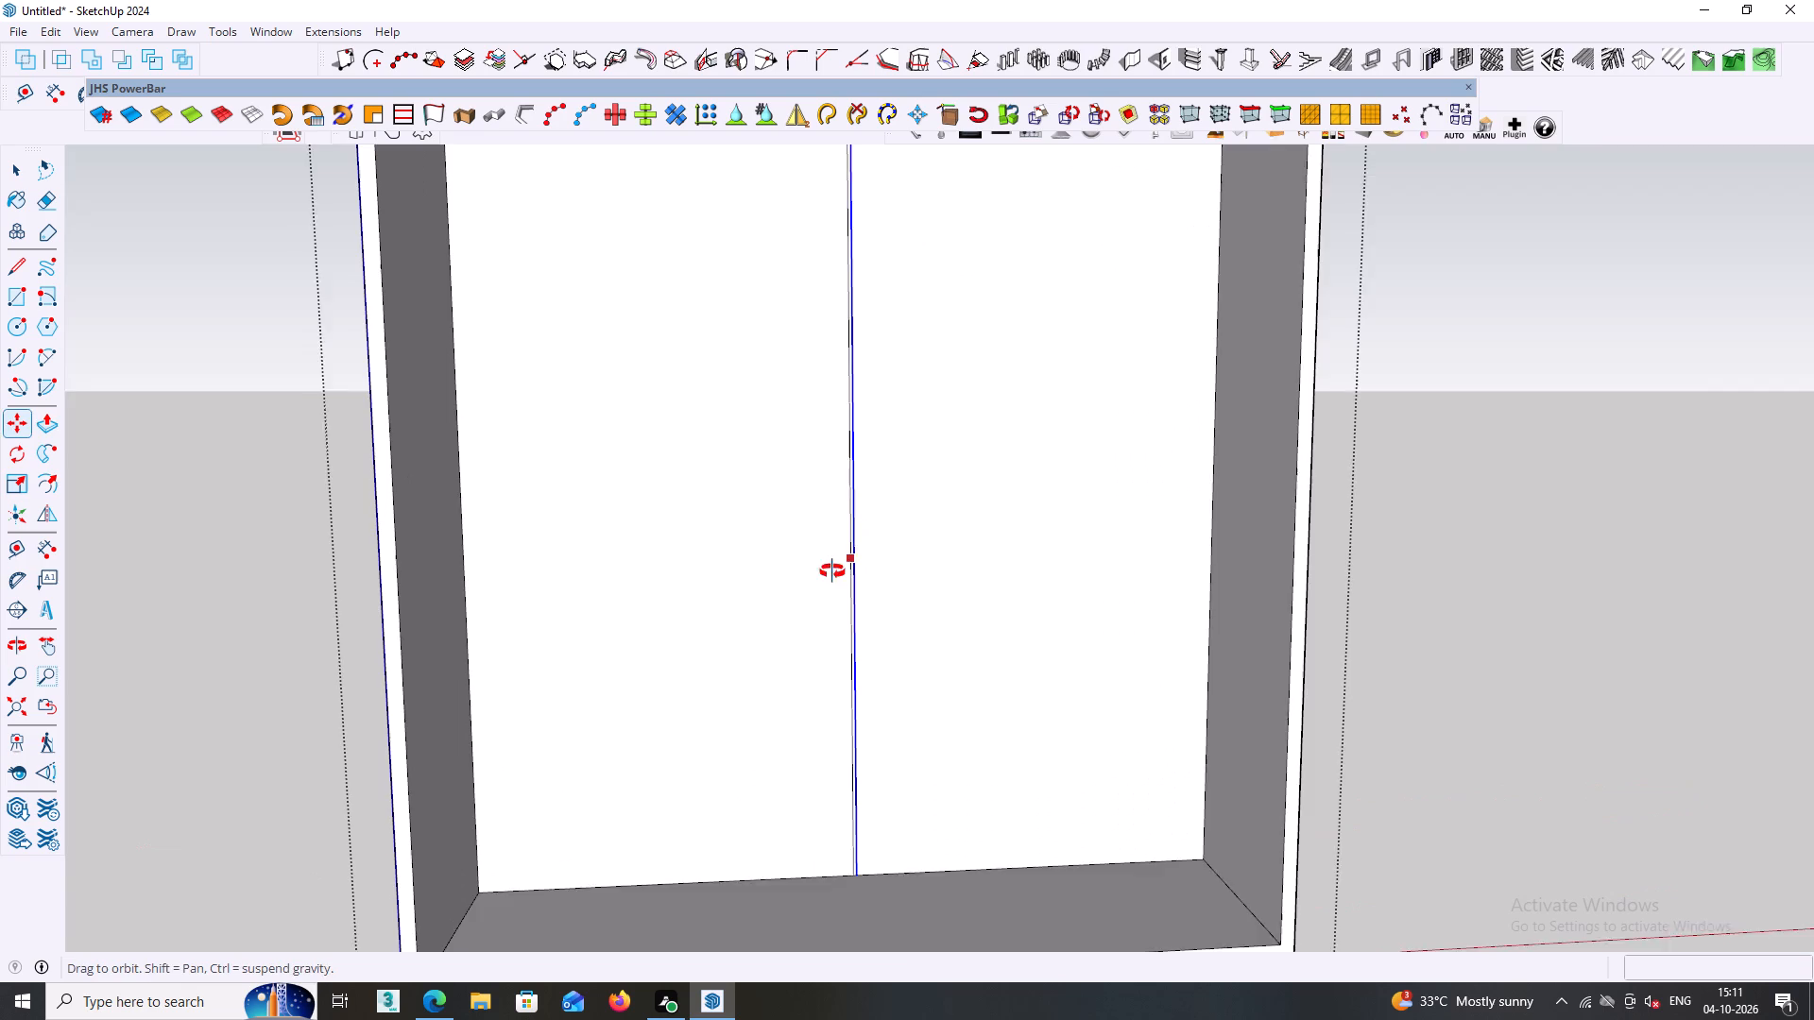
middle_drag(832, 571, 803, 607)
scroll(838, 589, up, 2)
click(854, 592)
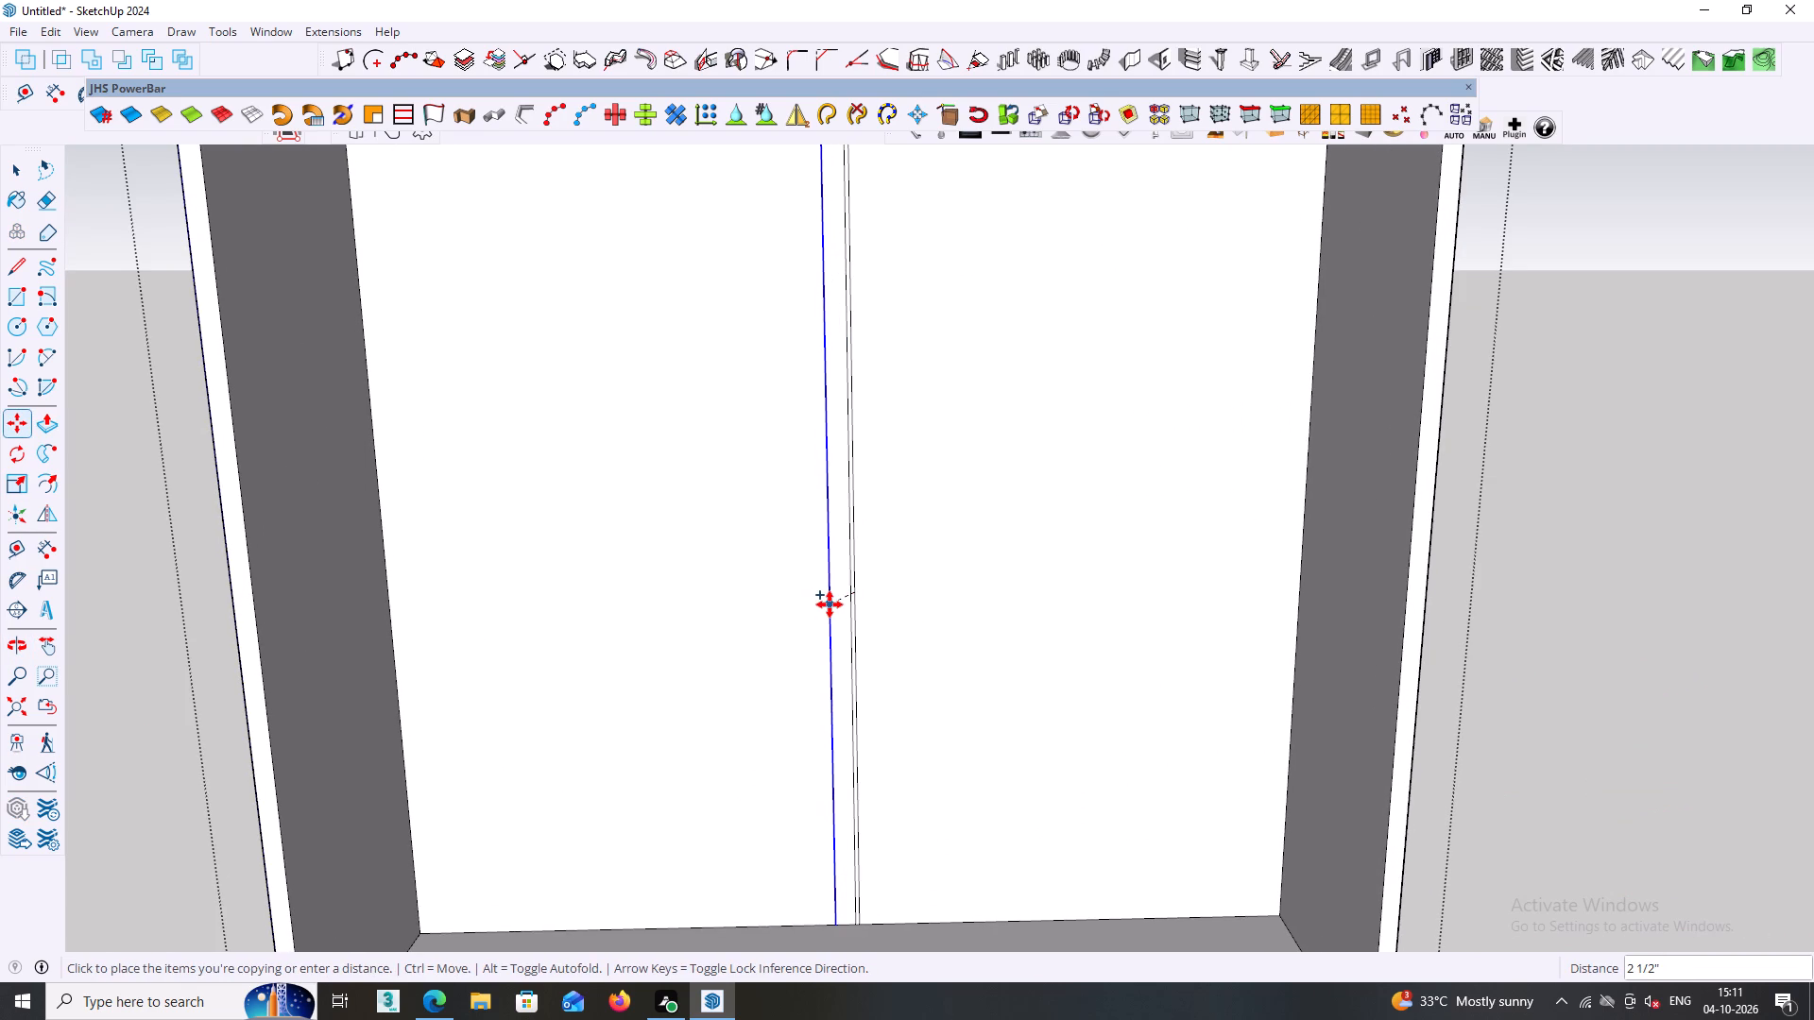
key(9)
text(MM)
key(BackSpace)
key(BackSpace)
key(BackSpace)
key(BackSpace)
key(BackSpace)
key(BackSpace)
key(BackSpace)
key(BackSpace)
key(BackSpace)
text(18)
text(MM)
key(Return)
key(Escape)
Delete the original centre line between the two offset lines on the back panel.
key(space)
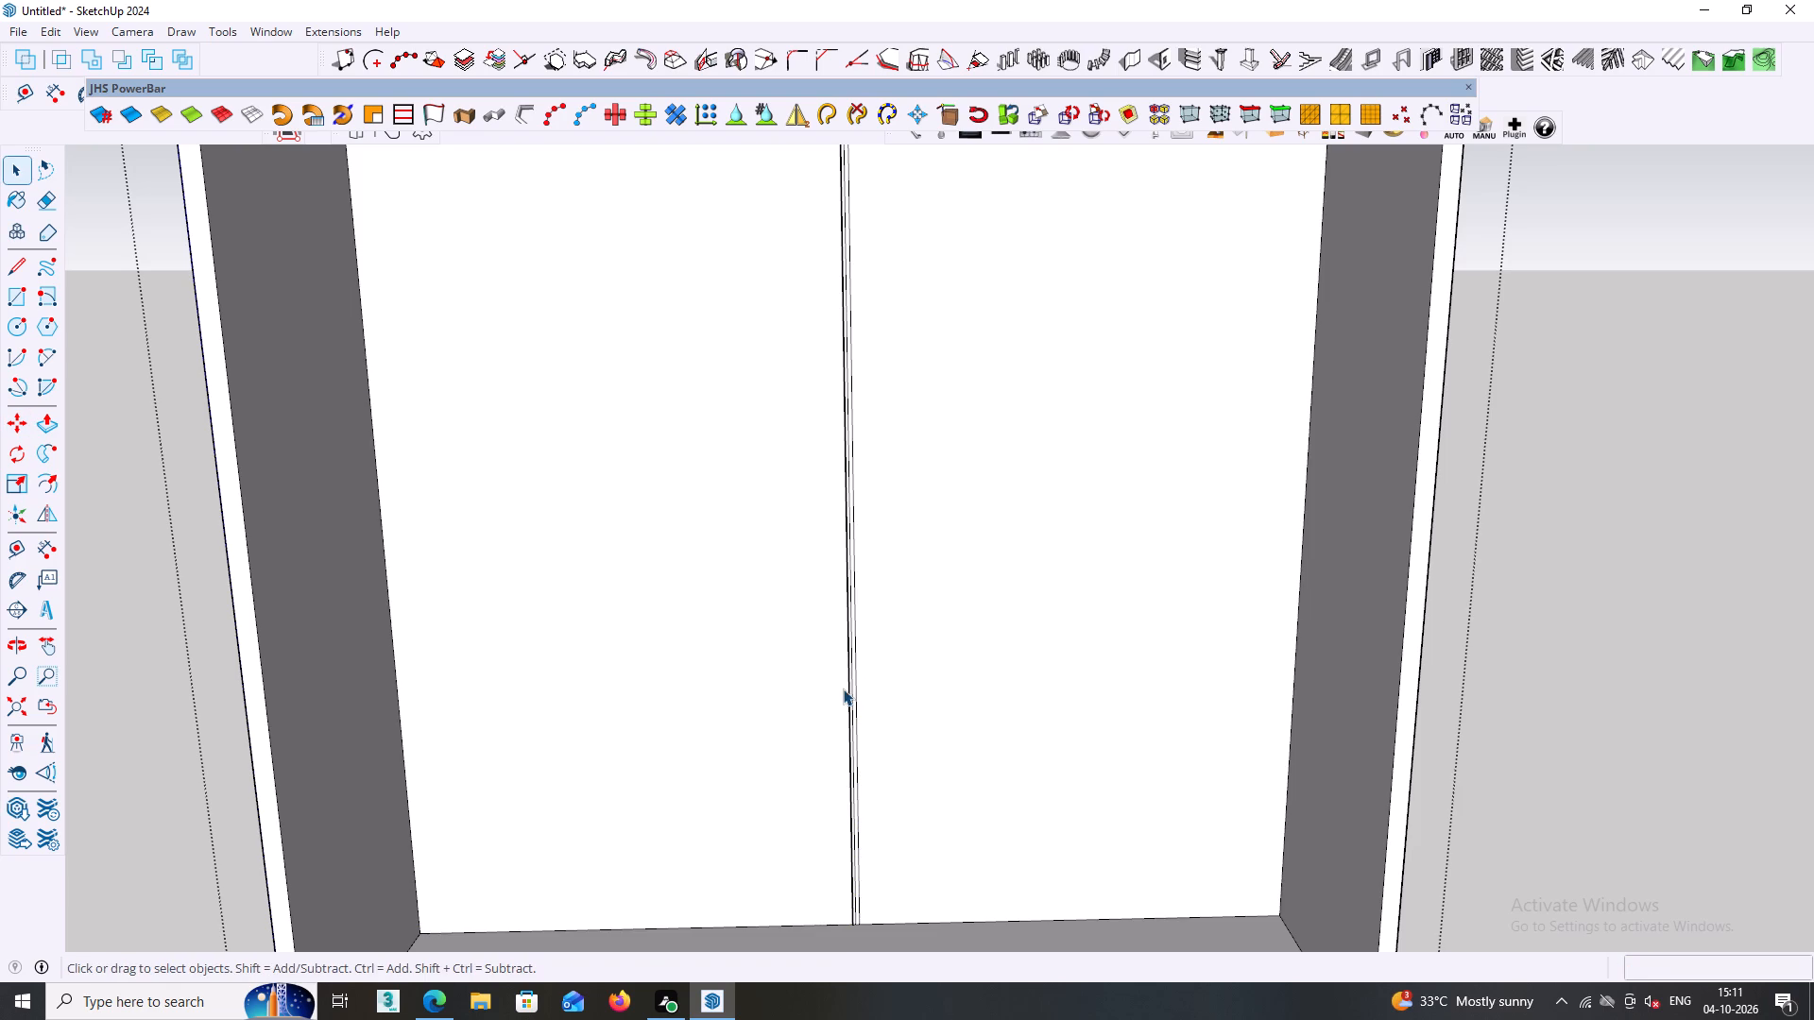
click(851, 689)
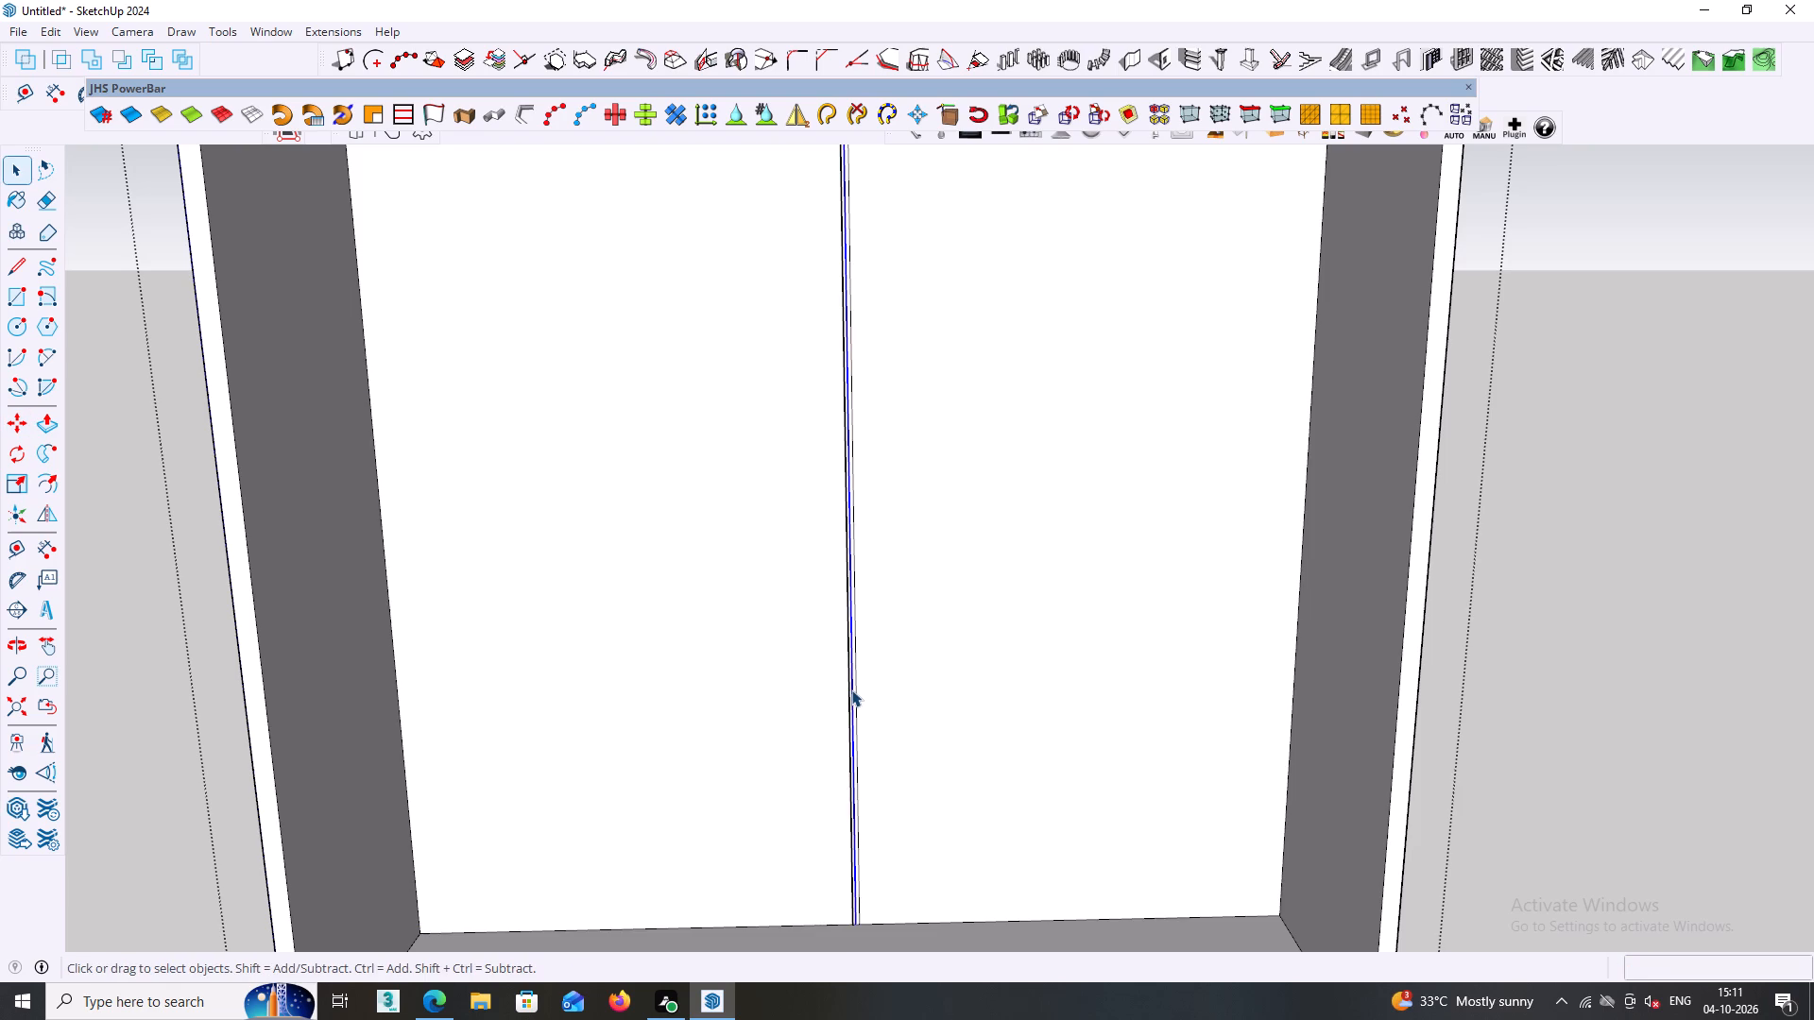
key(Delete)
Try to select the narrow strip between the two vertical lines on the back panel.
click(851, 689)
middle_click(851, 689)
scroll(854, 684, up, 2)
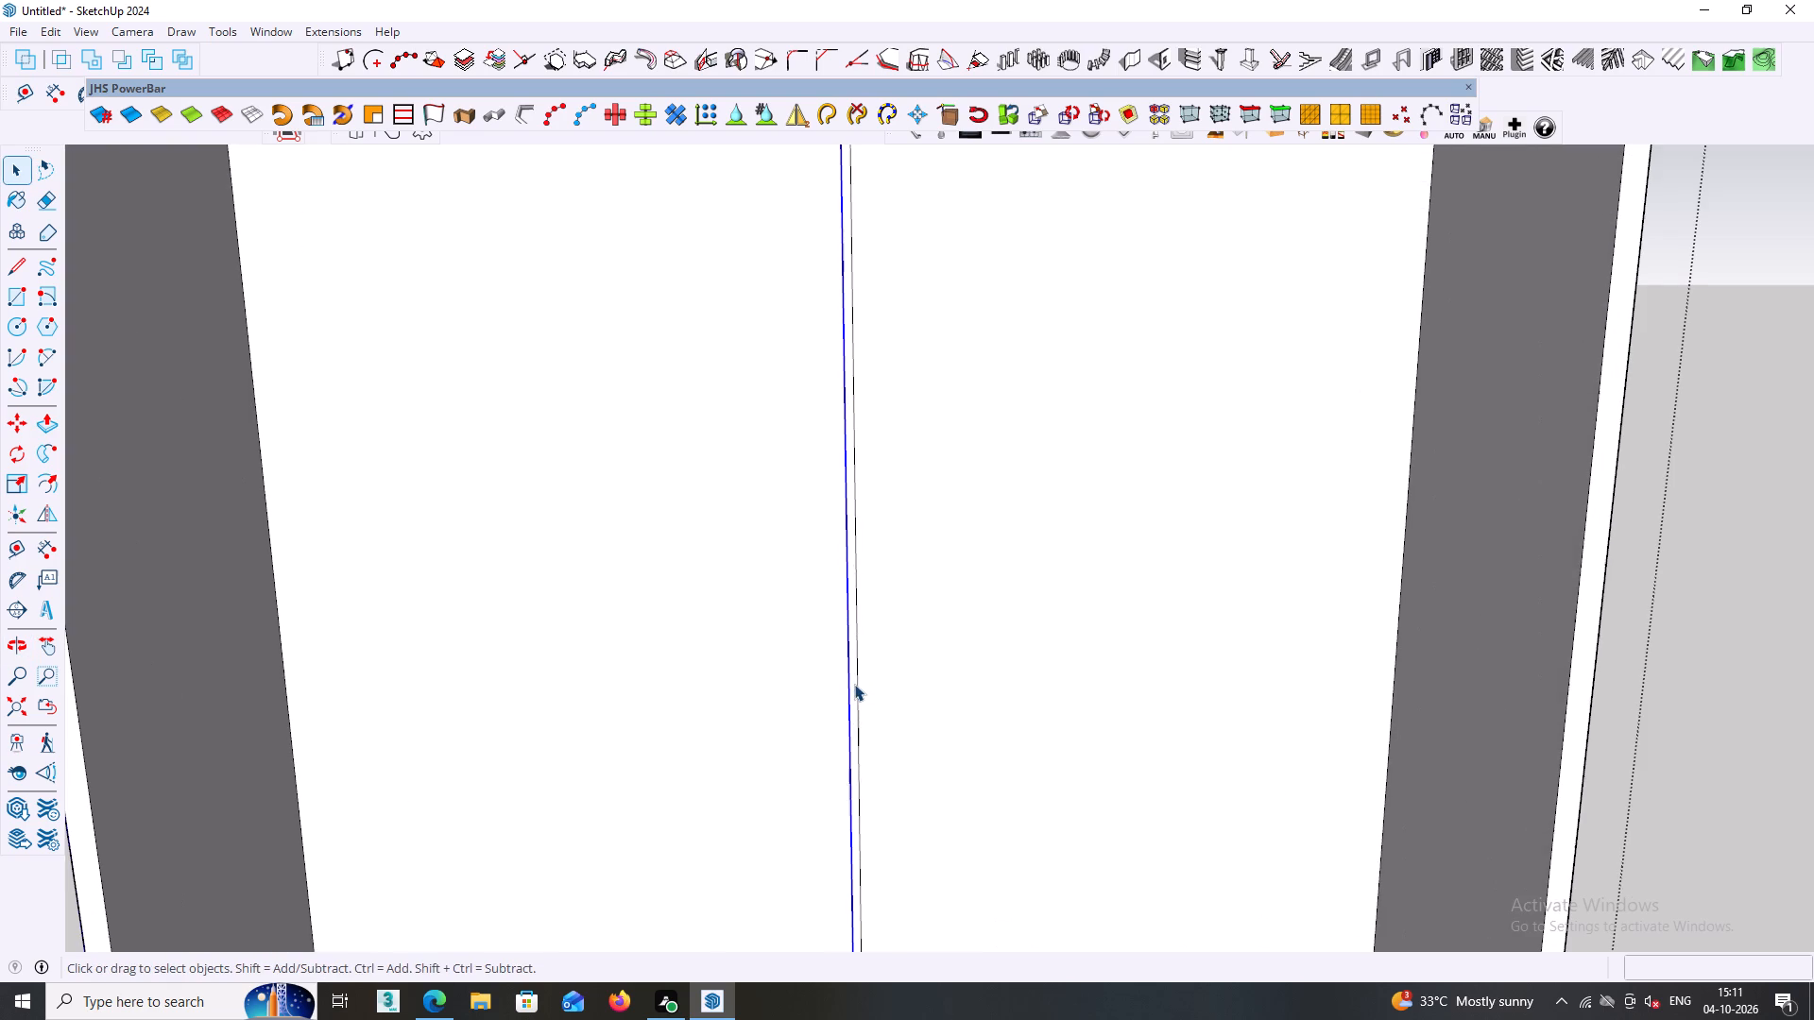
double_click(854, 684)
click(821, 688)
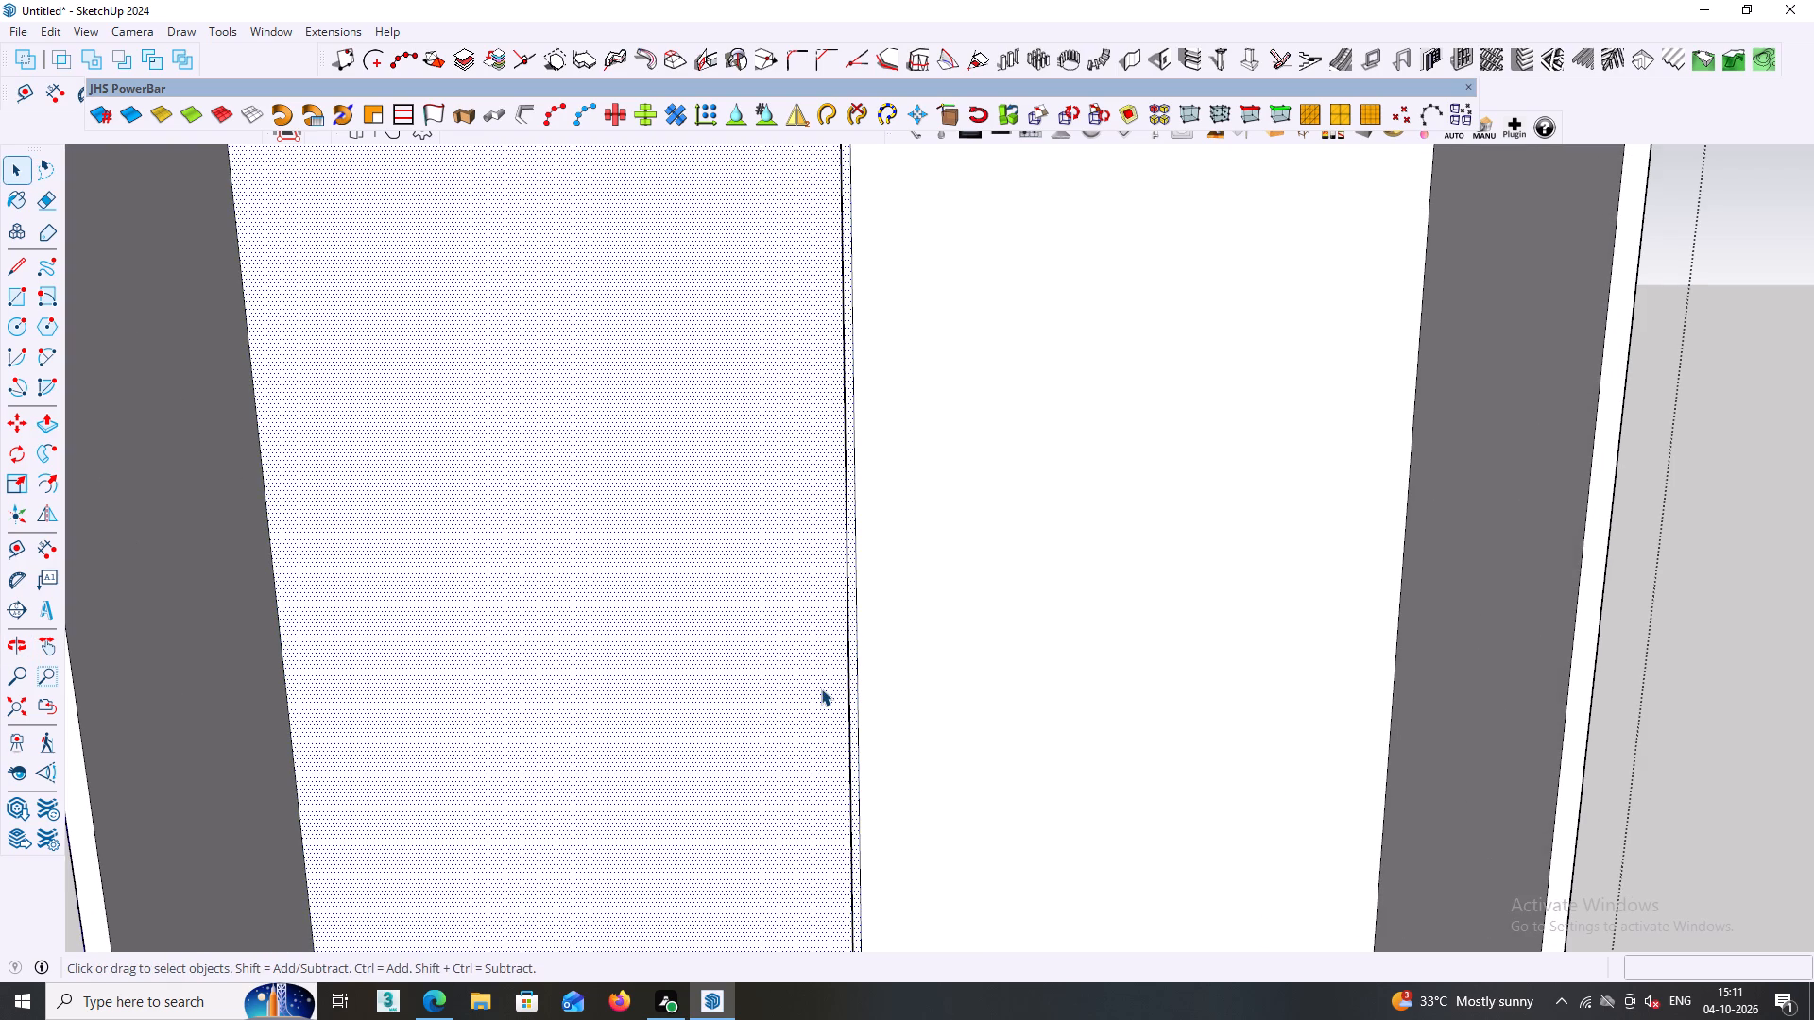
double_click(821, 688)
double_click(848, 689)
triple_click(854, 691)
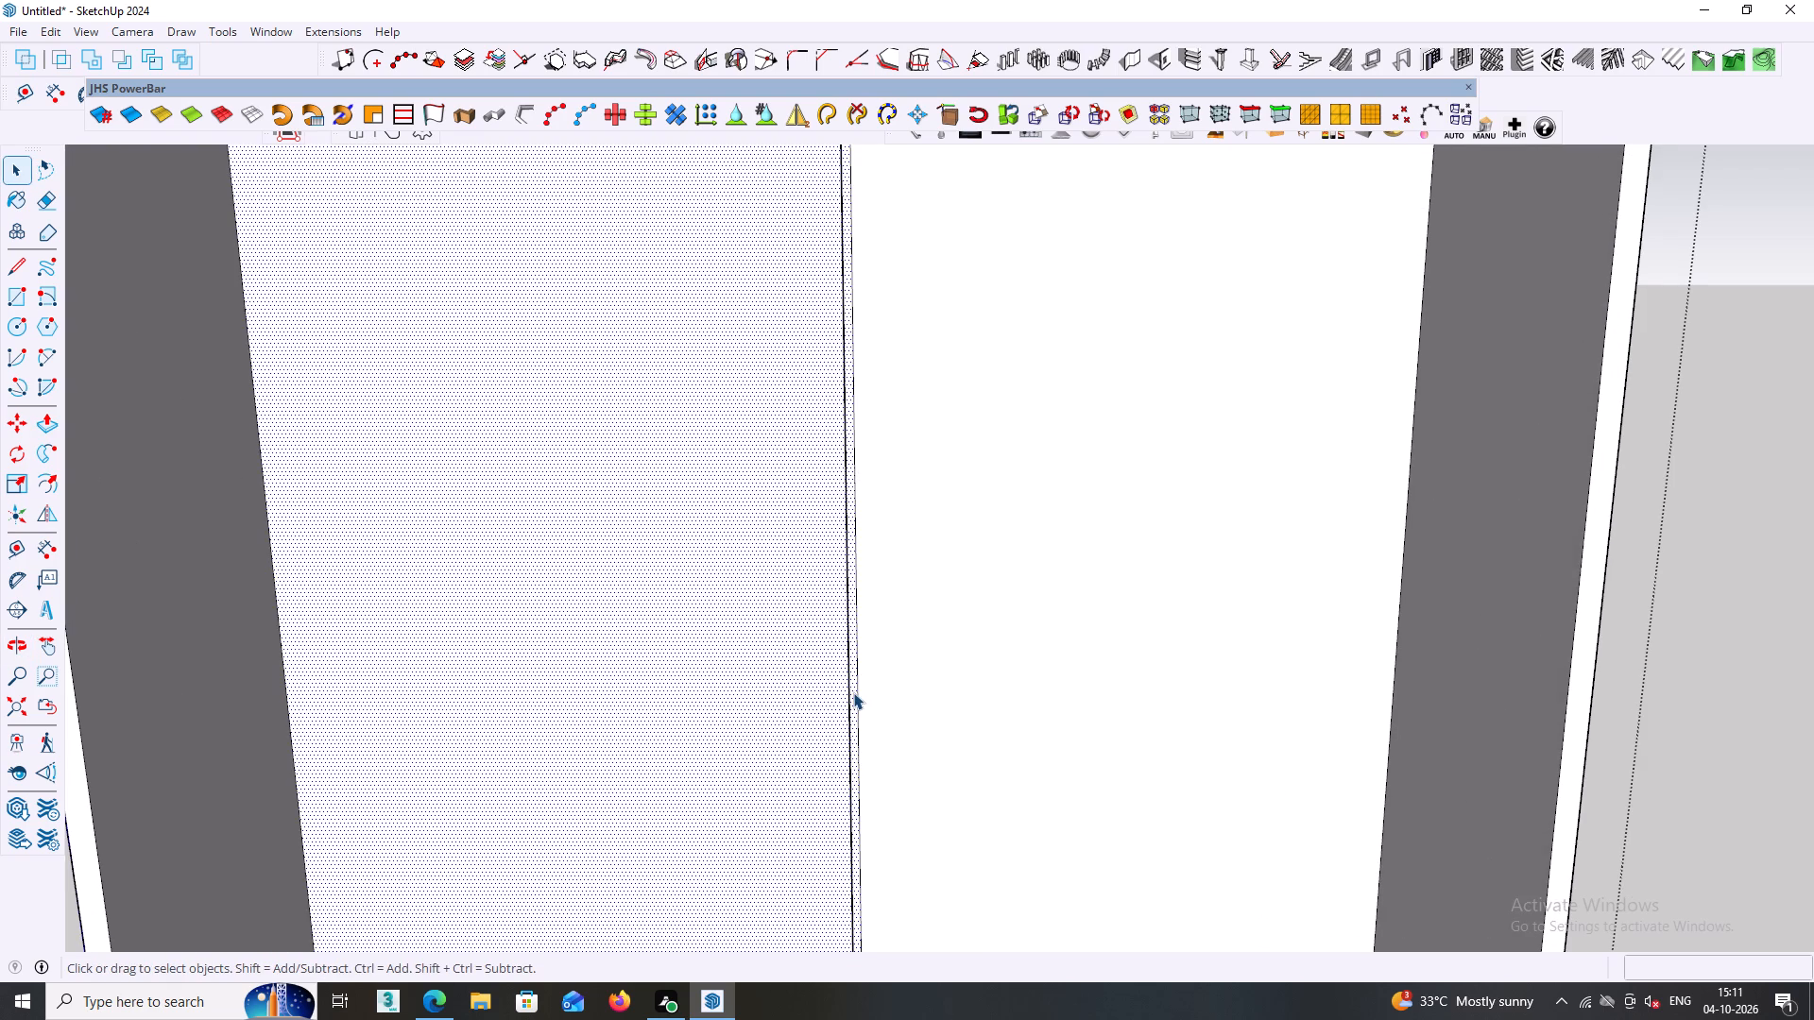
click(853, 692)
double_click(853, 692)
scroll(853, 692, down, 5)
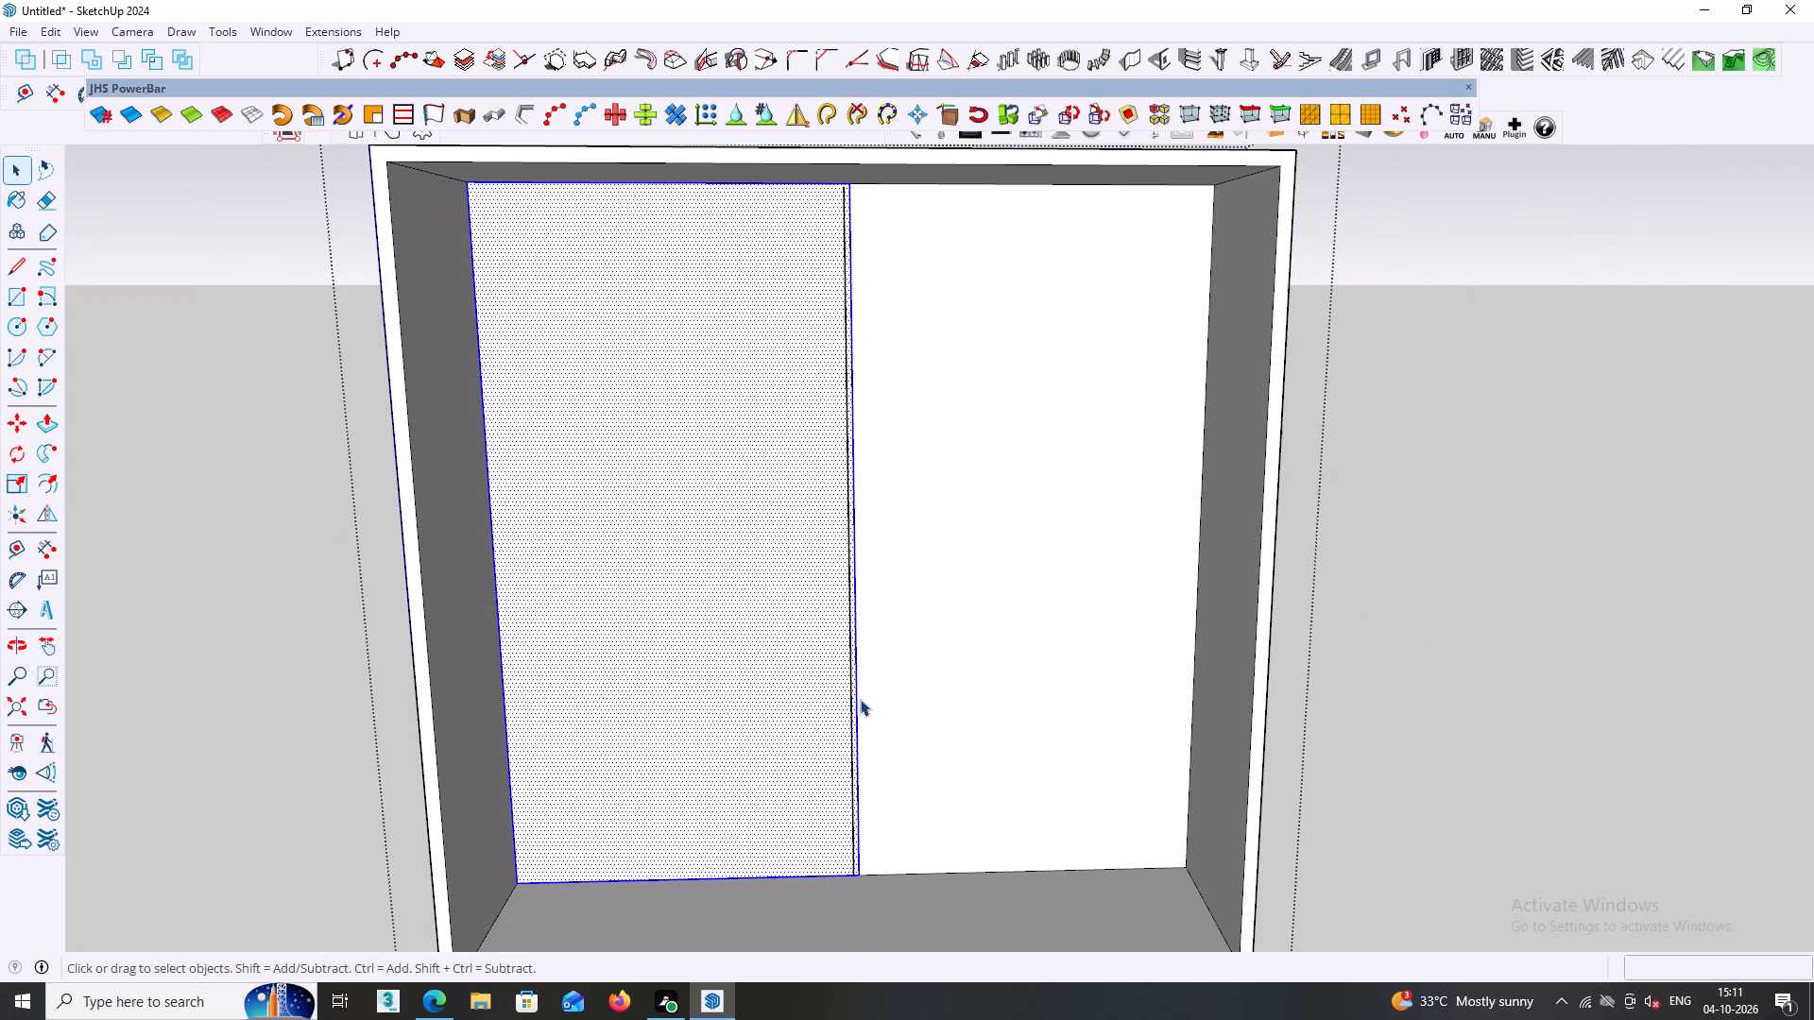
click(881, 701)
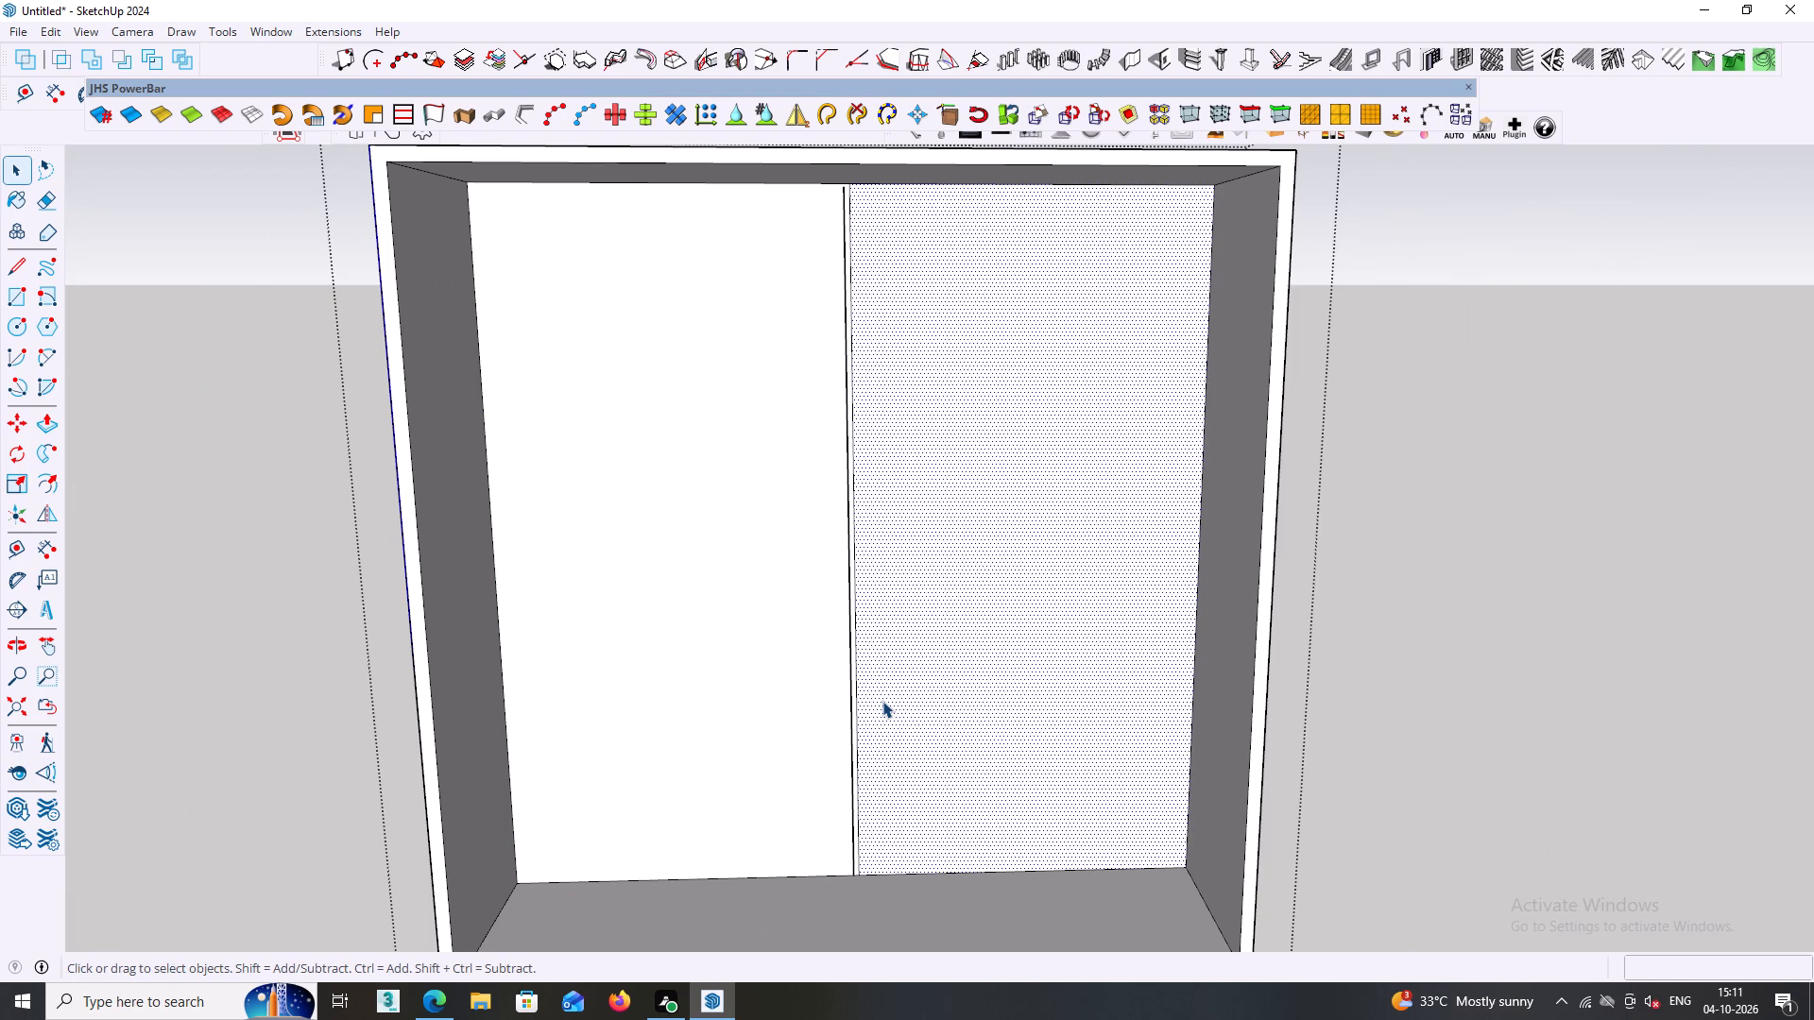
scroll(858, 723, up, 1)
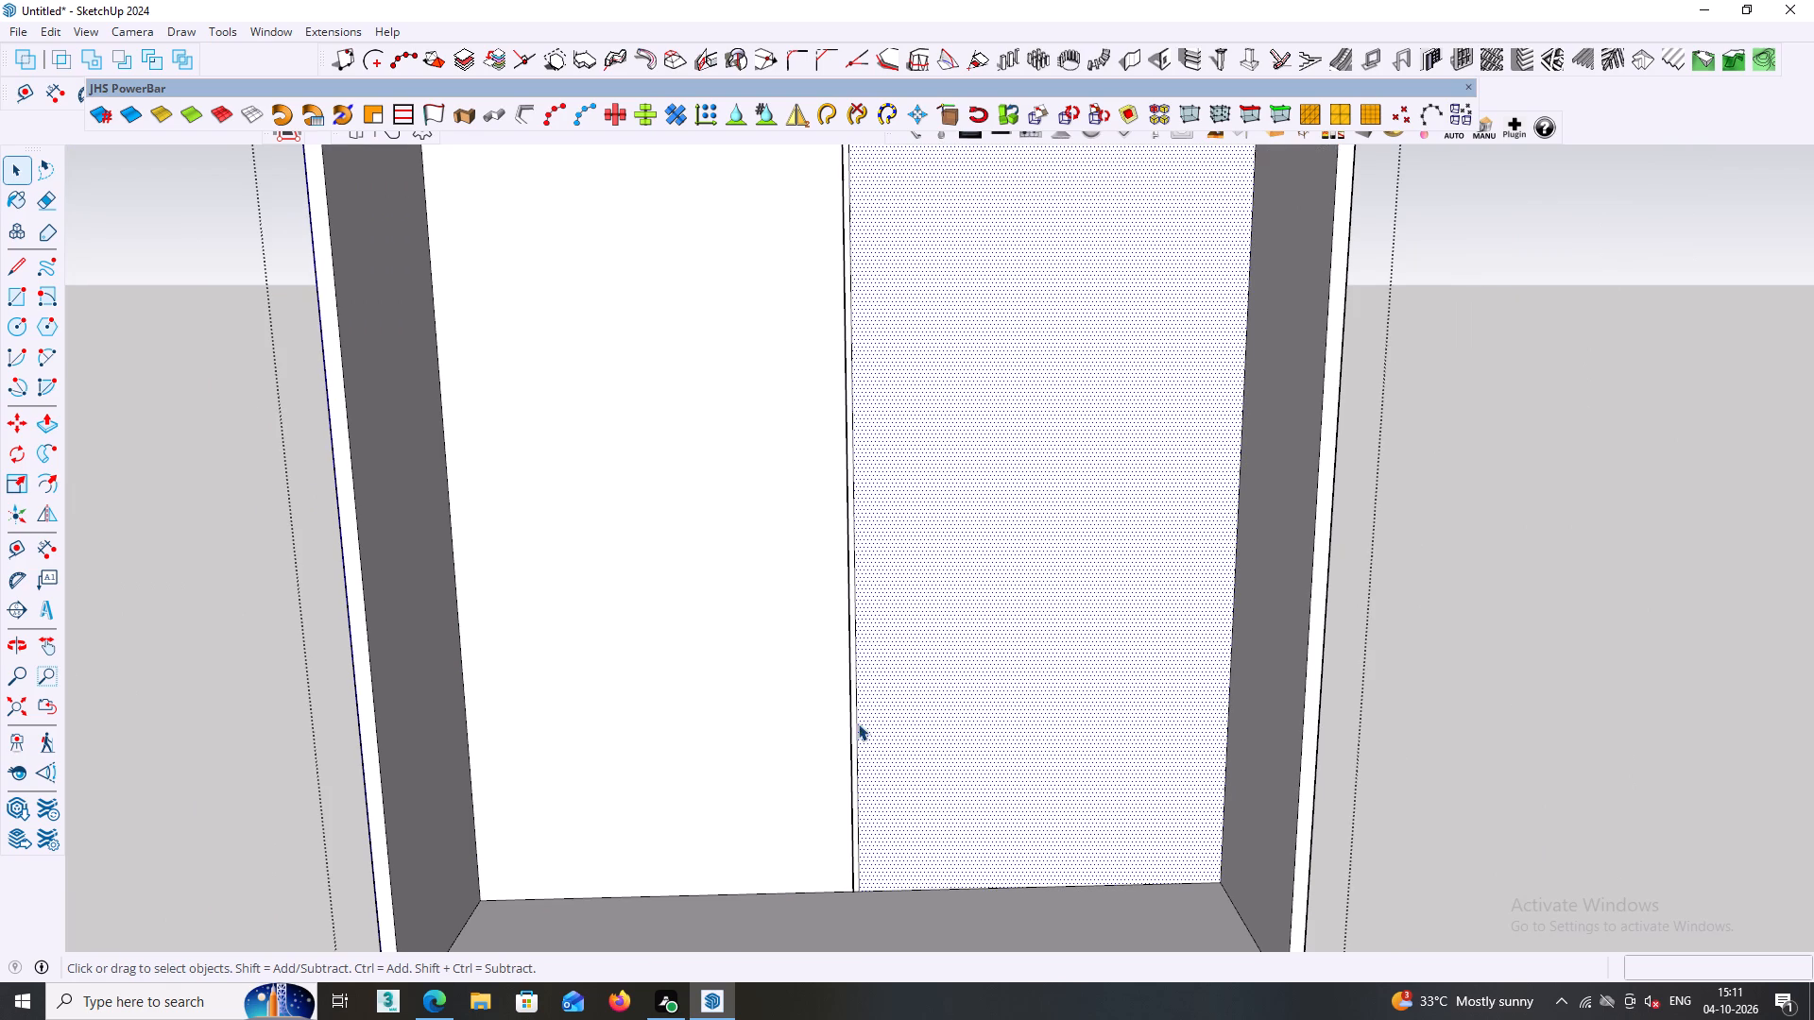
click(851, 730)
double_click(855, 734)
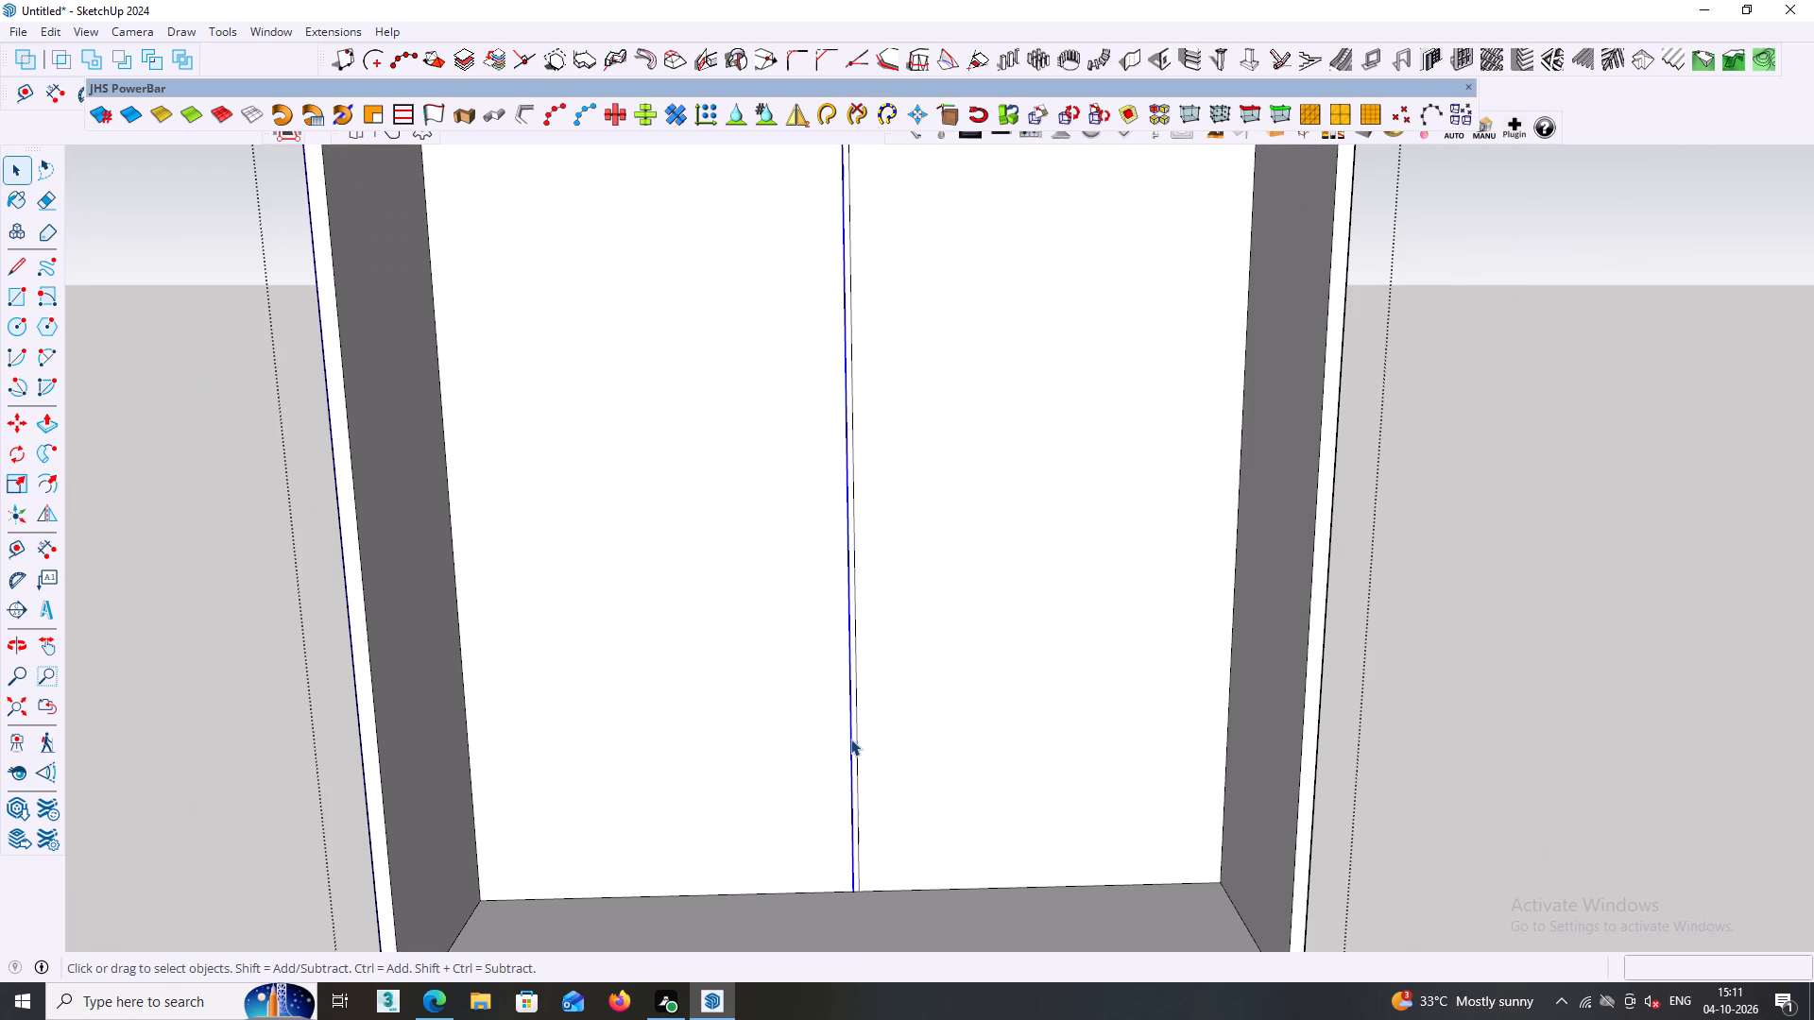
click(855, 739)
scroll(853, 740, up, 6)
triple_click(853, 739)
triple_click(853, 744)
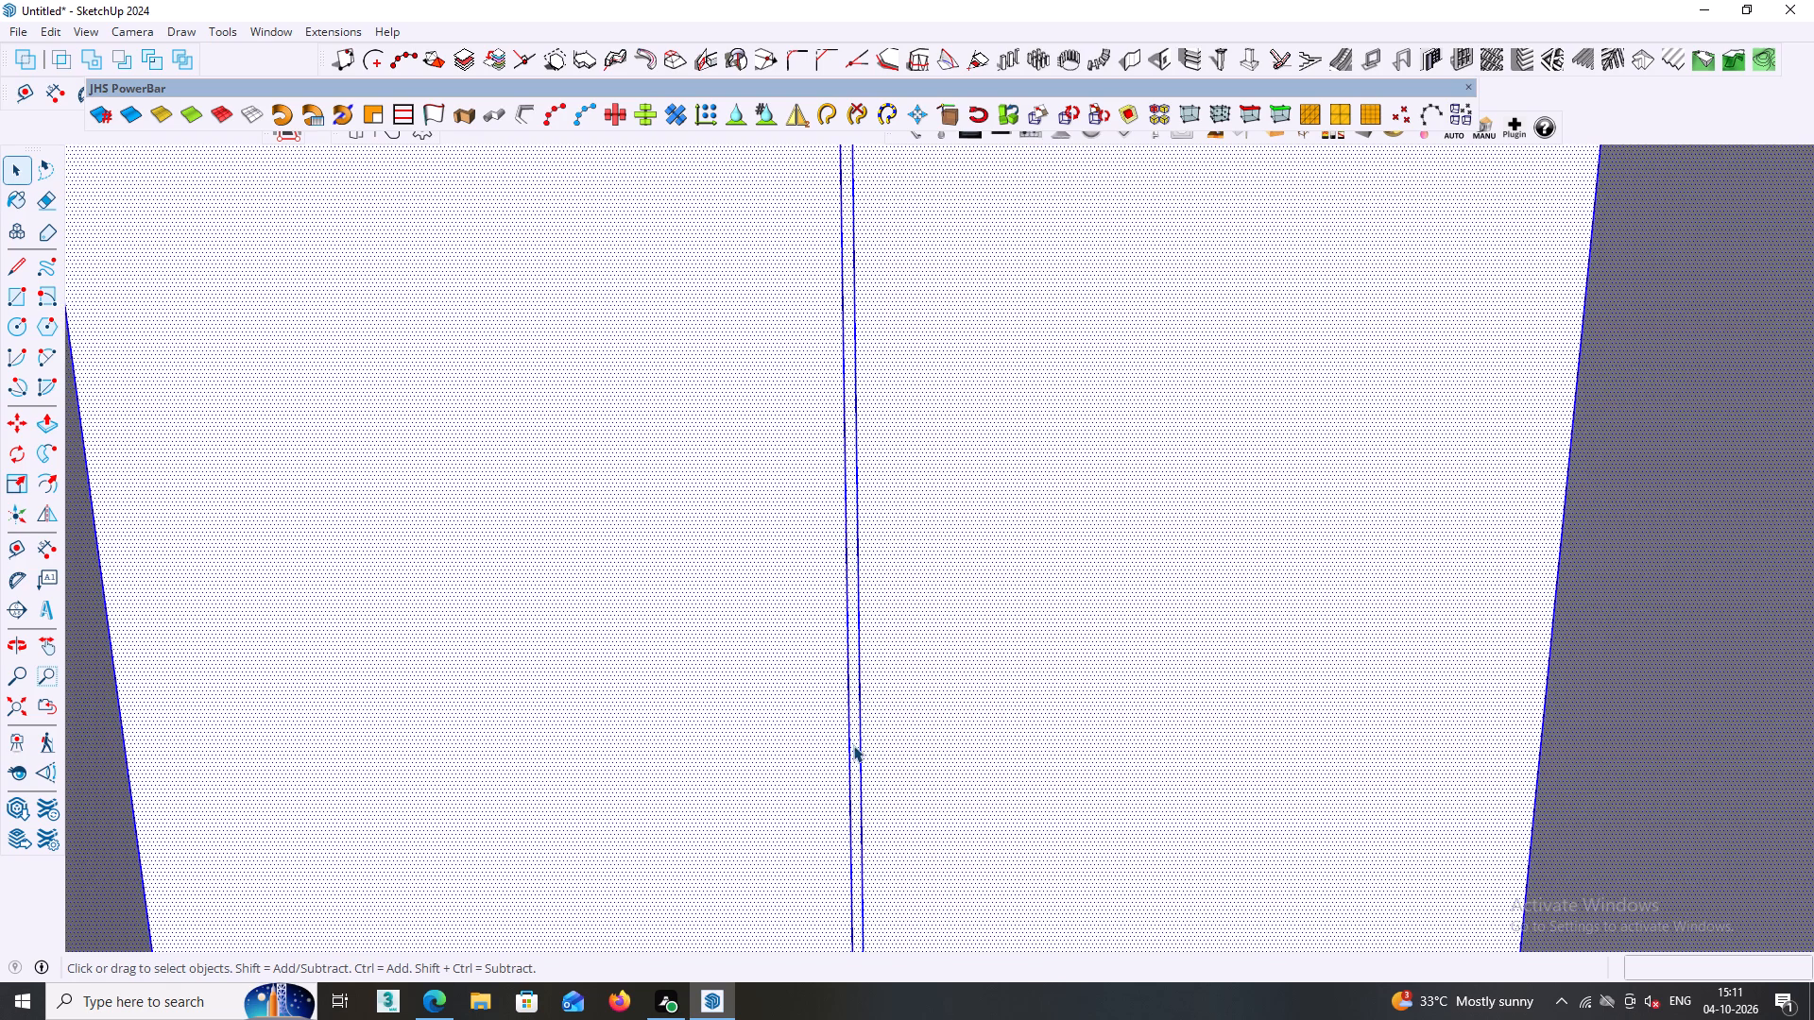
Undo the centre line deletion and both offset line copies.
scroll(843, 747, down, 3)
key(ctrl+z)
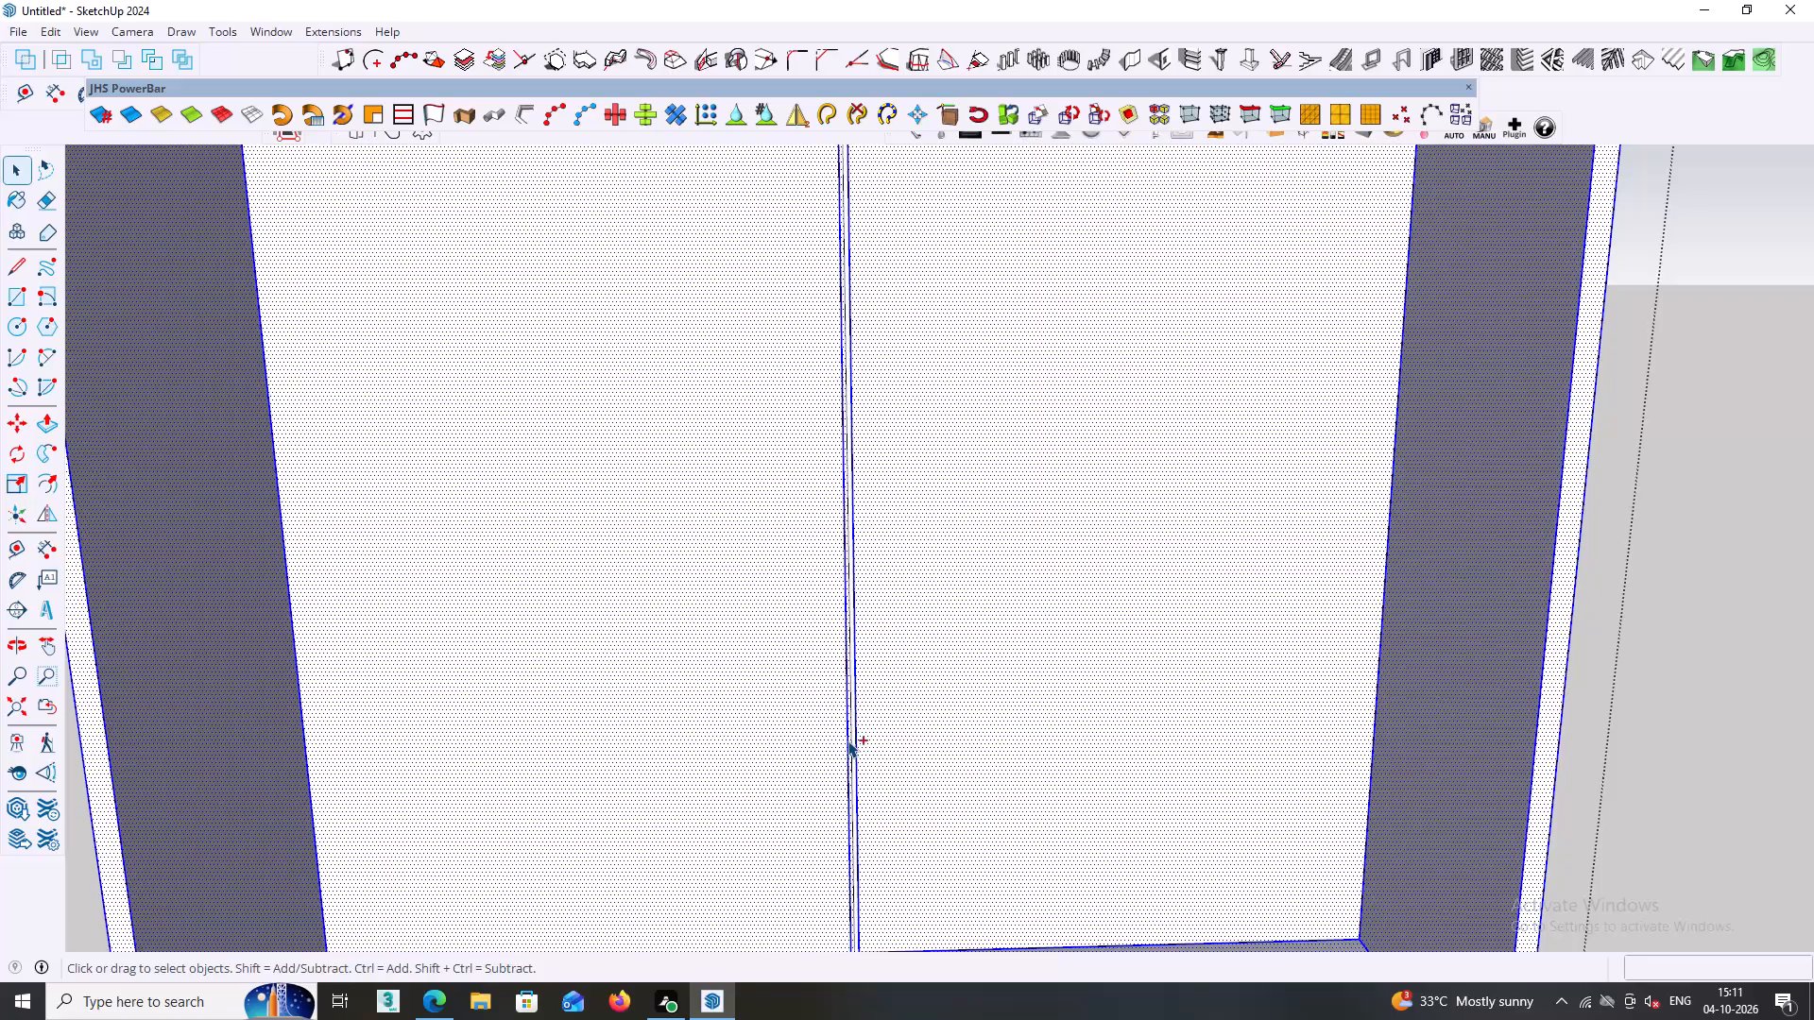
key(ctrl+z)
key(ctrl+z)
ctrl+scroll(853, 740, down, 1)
Select the vertical centre line on the back panel and copy it 9 mm toward the cabinet's right side.
middle_drag(856, 742, 868, 703)
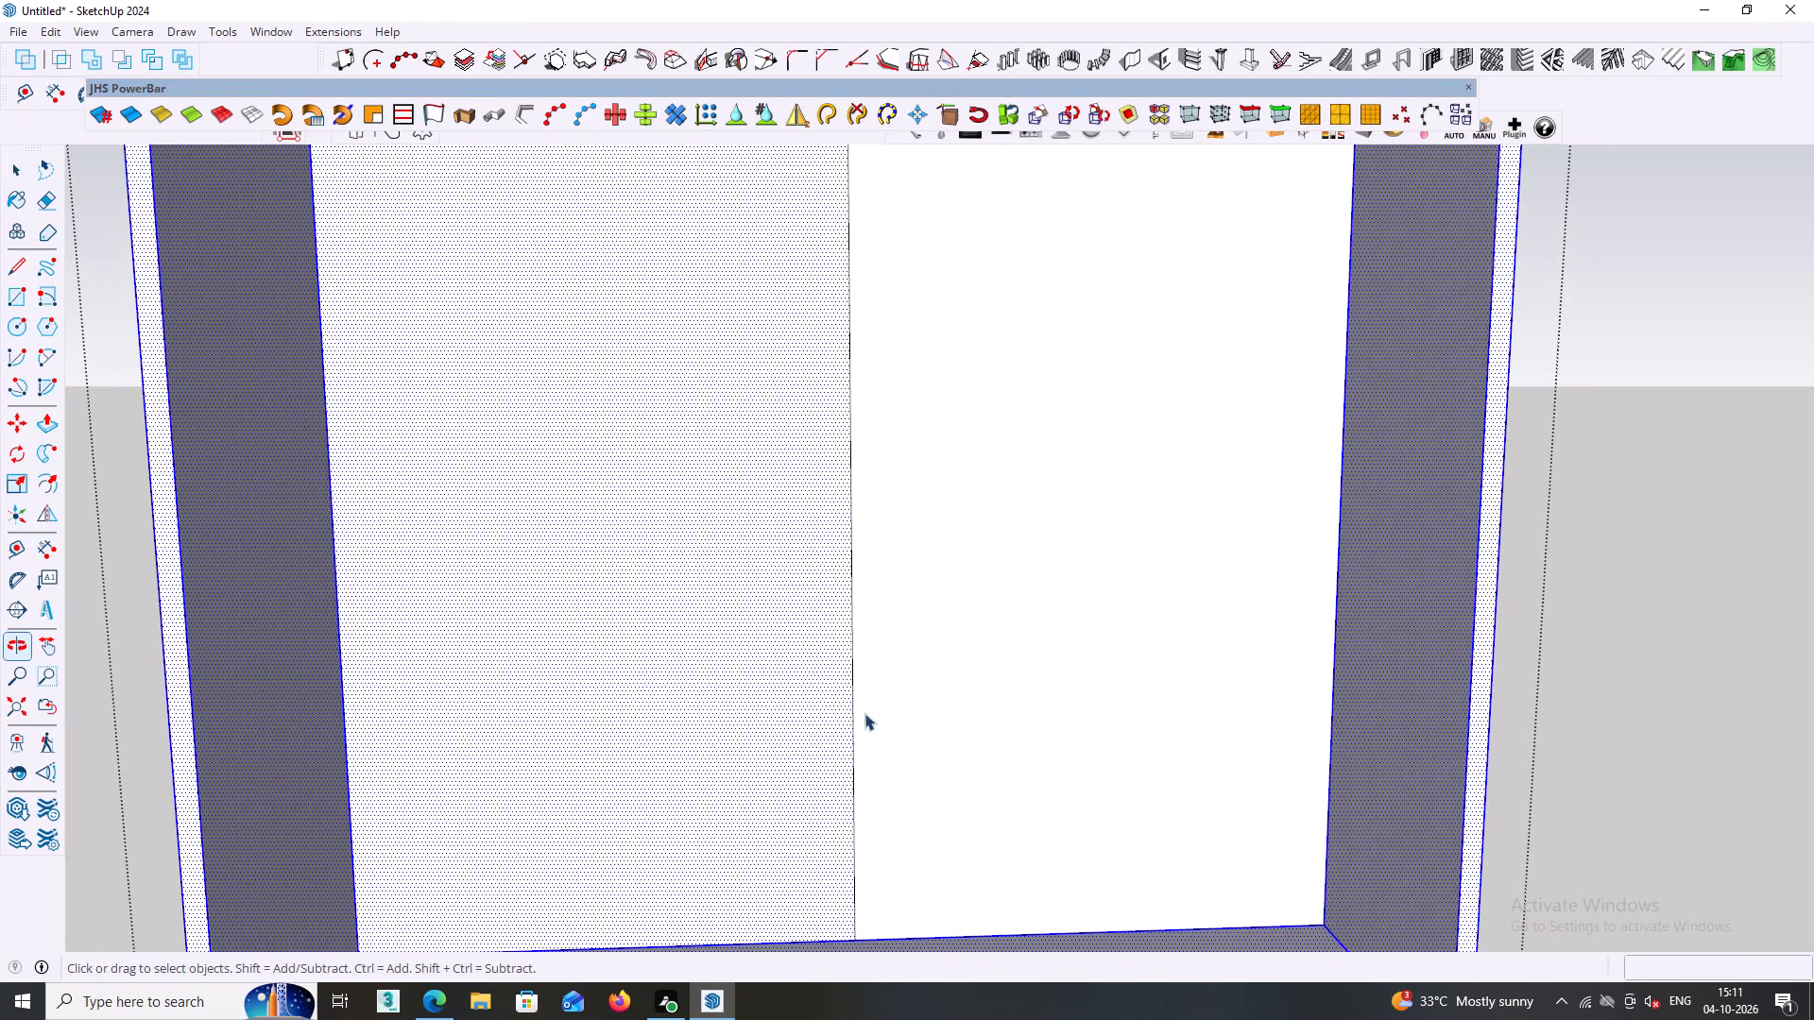
middle_drag(860, 702, 874, 689)
middle_drag(873, 692, 862, 792)
middle_drag(861, 789, 859, 819)
click(852, 807)
click(838, 807)
click(832, 799)
middle_click(845, 781)
click(898, 756)
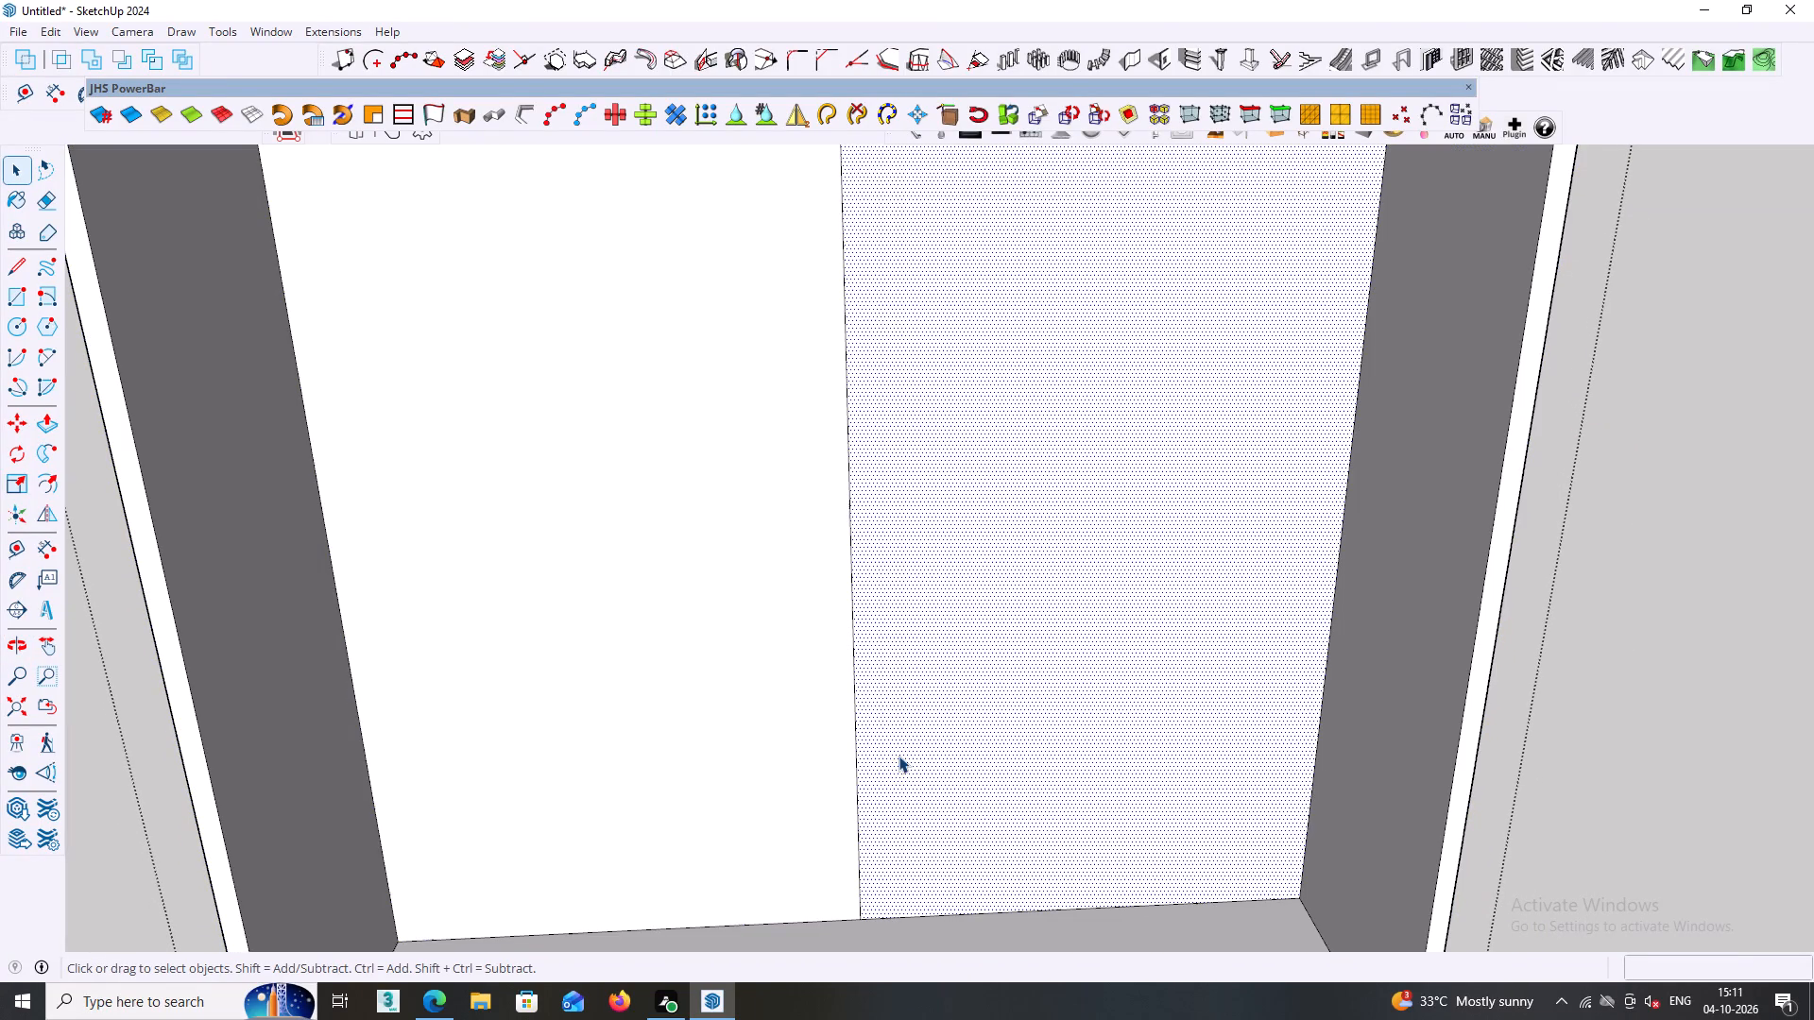
click(836, 753)
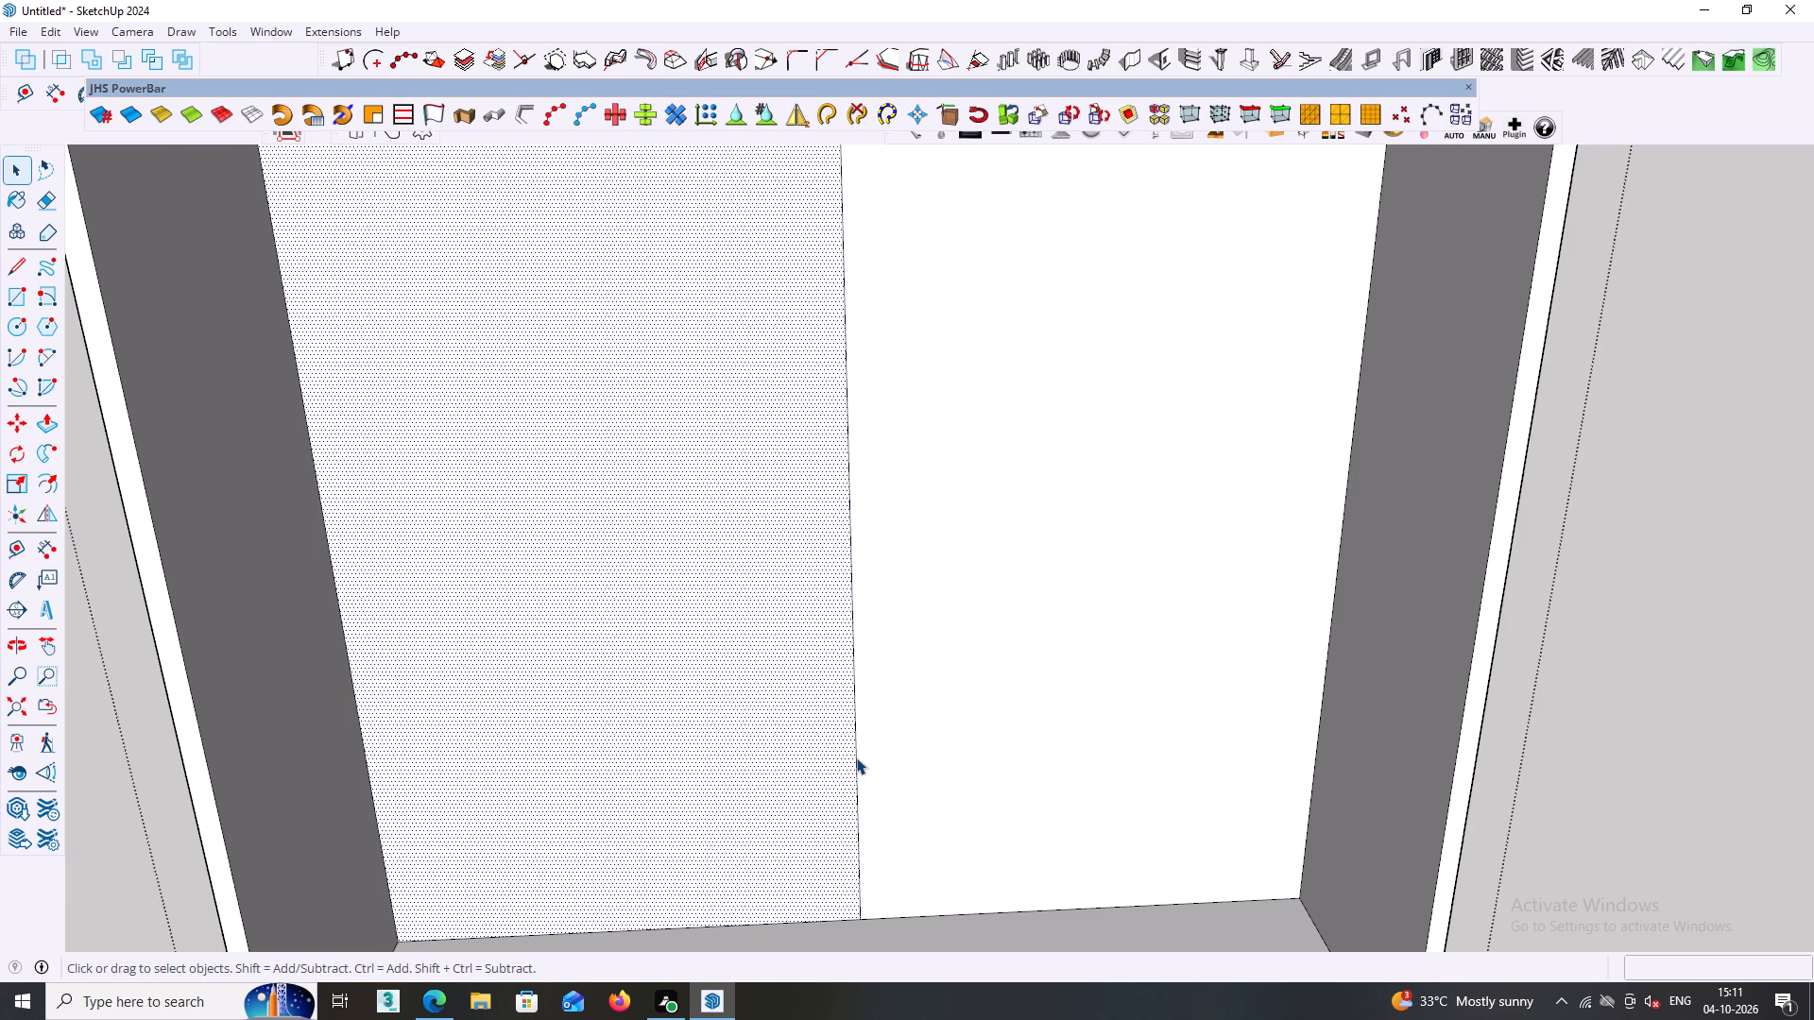
click(856, 757)
key(m)
click(856, 757)
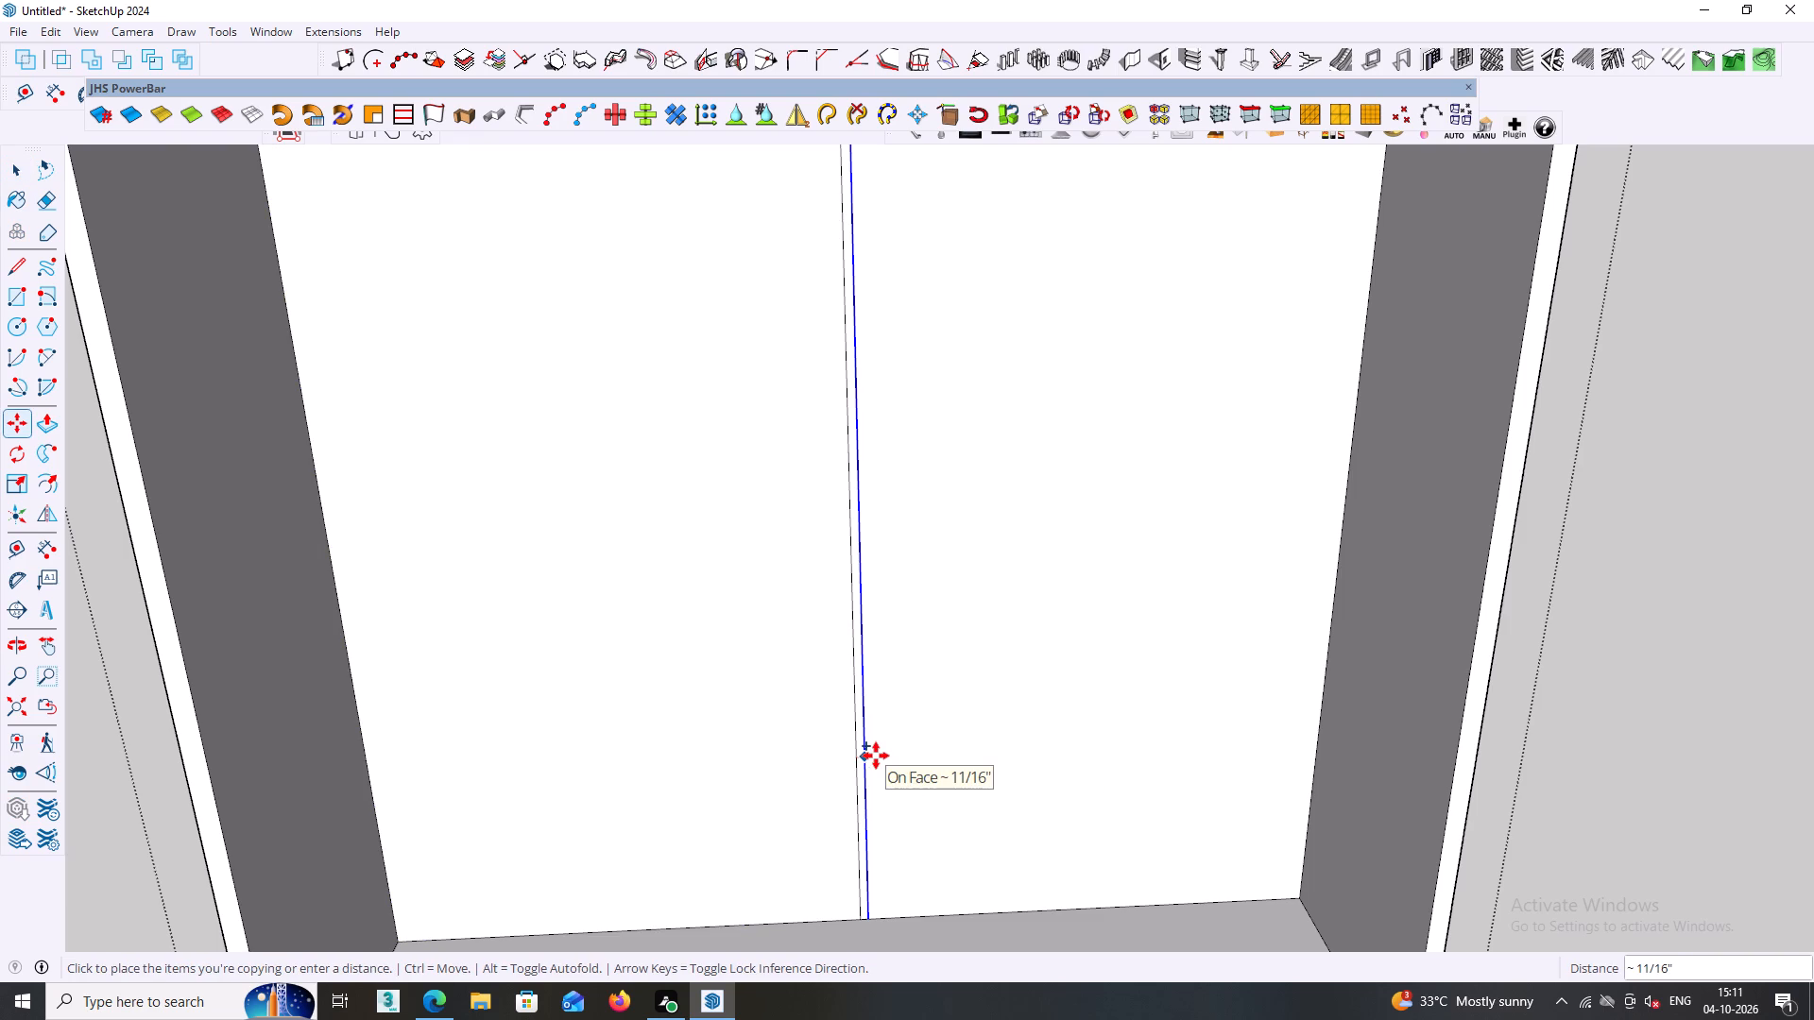
key(9)
text(MM)
key(Return)
Copy the offset vertical line on the back panel 18 mm toward the cabinet's left side.
scroll(905, 777, up, 3)
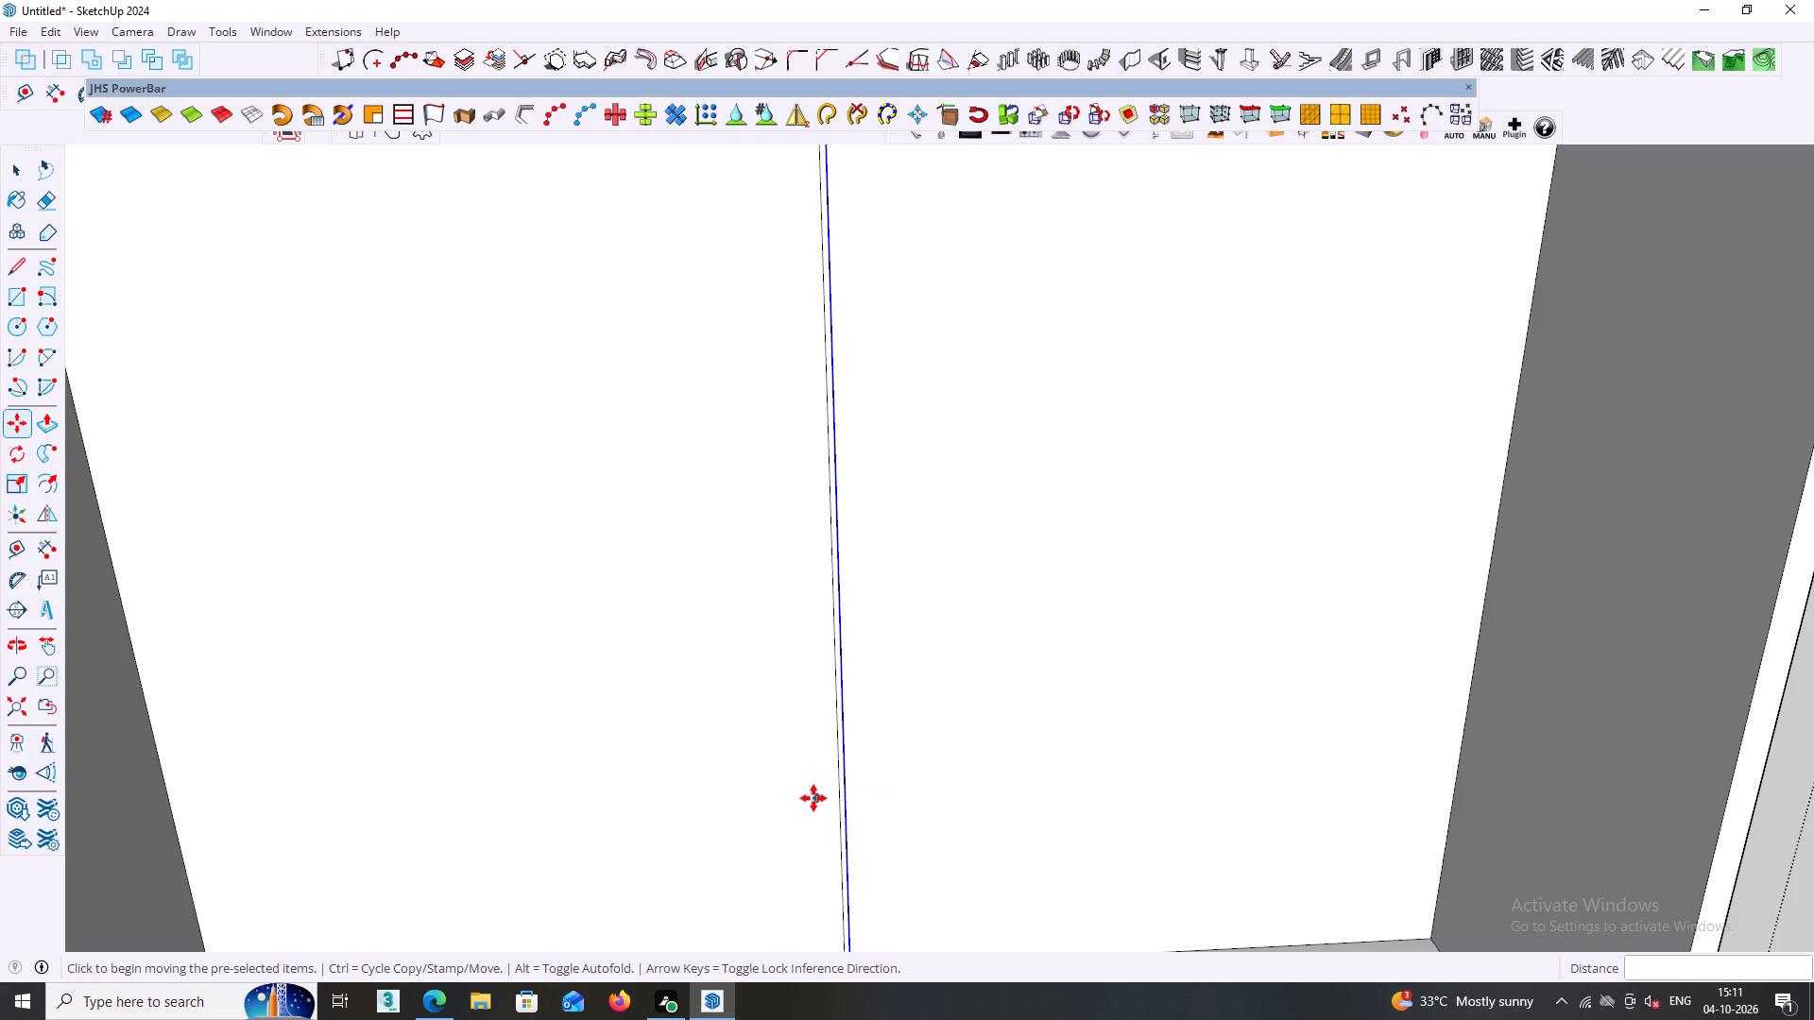
scroll(842, 762, up, 2)
click(847, 759)
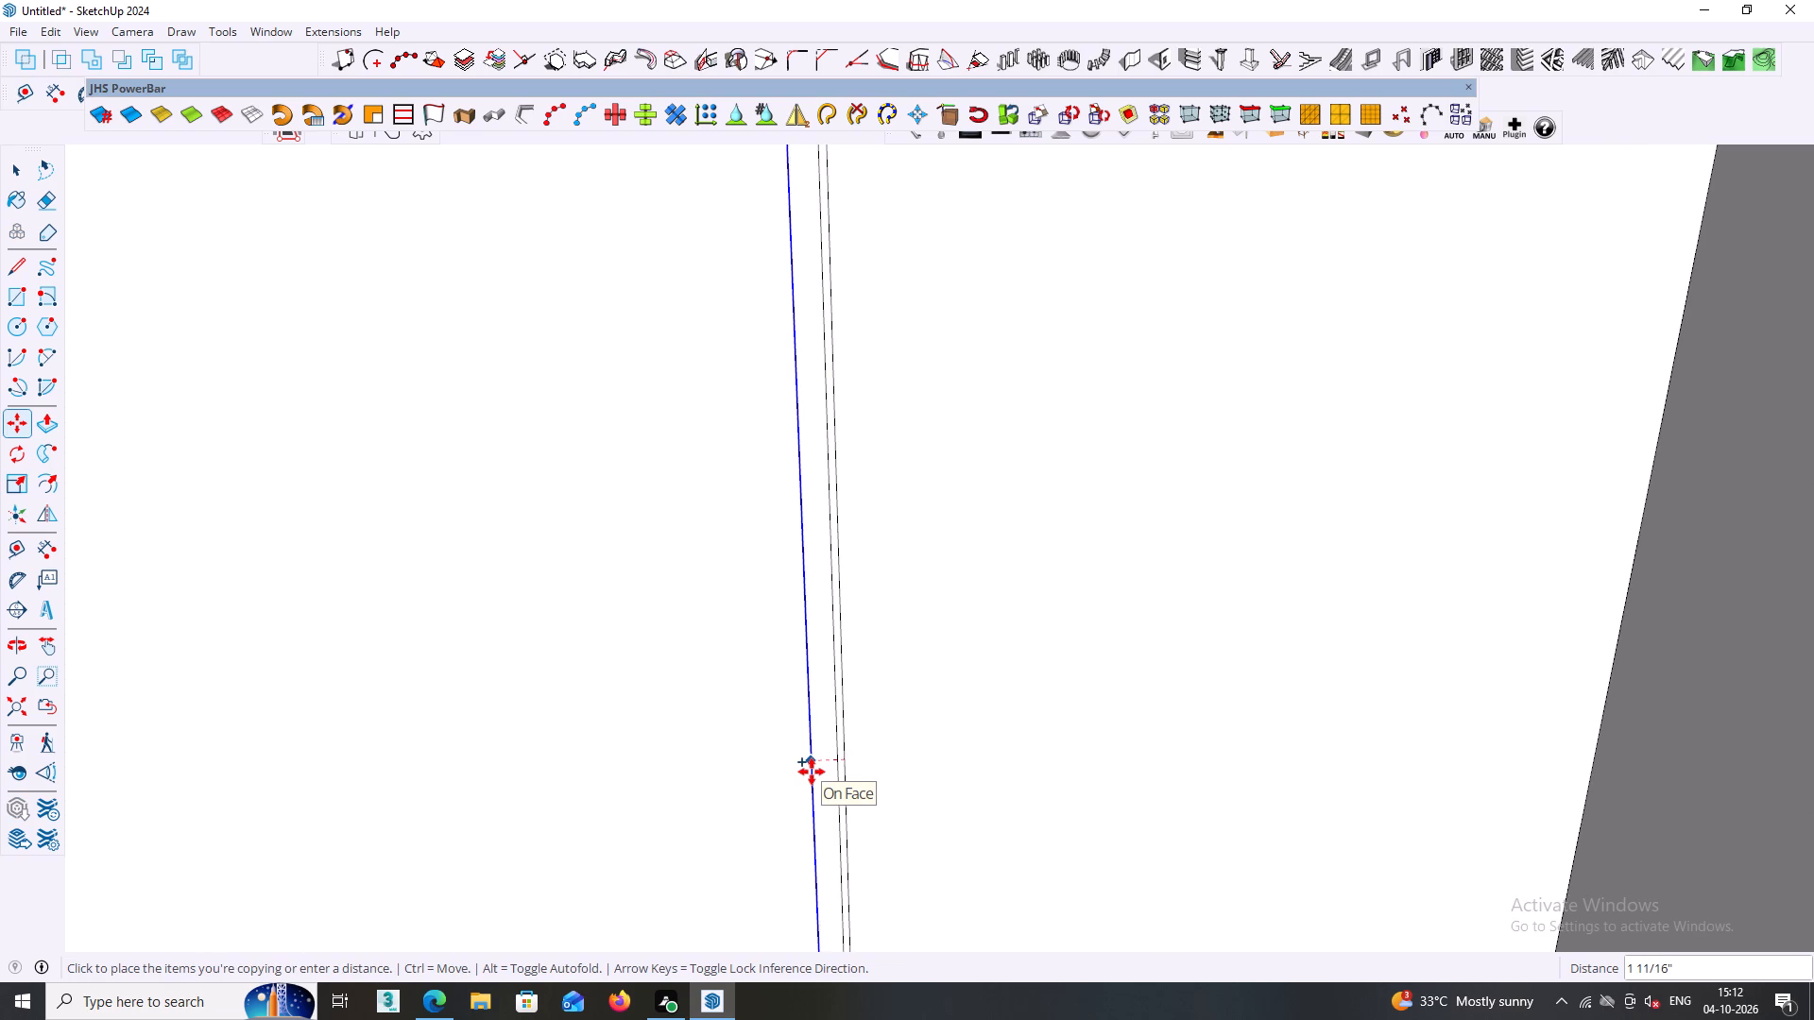
text(18MM)
key(Return)
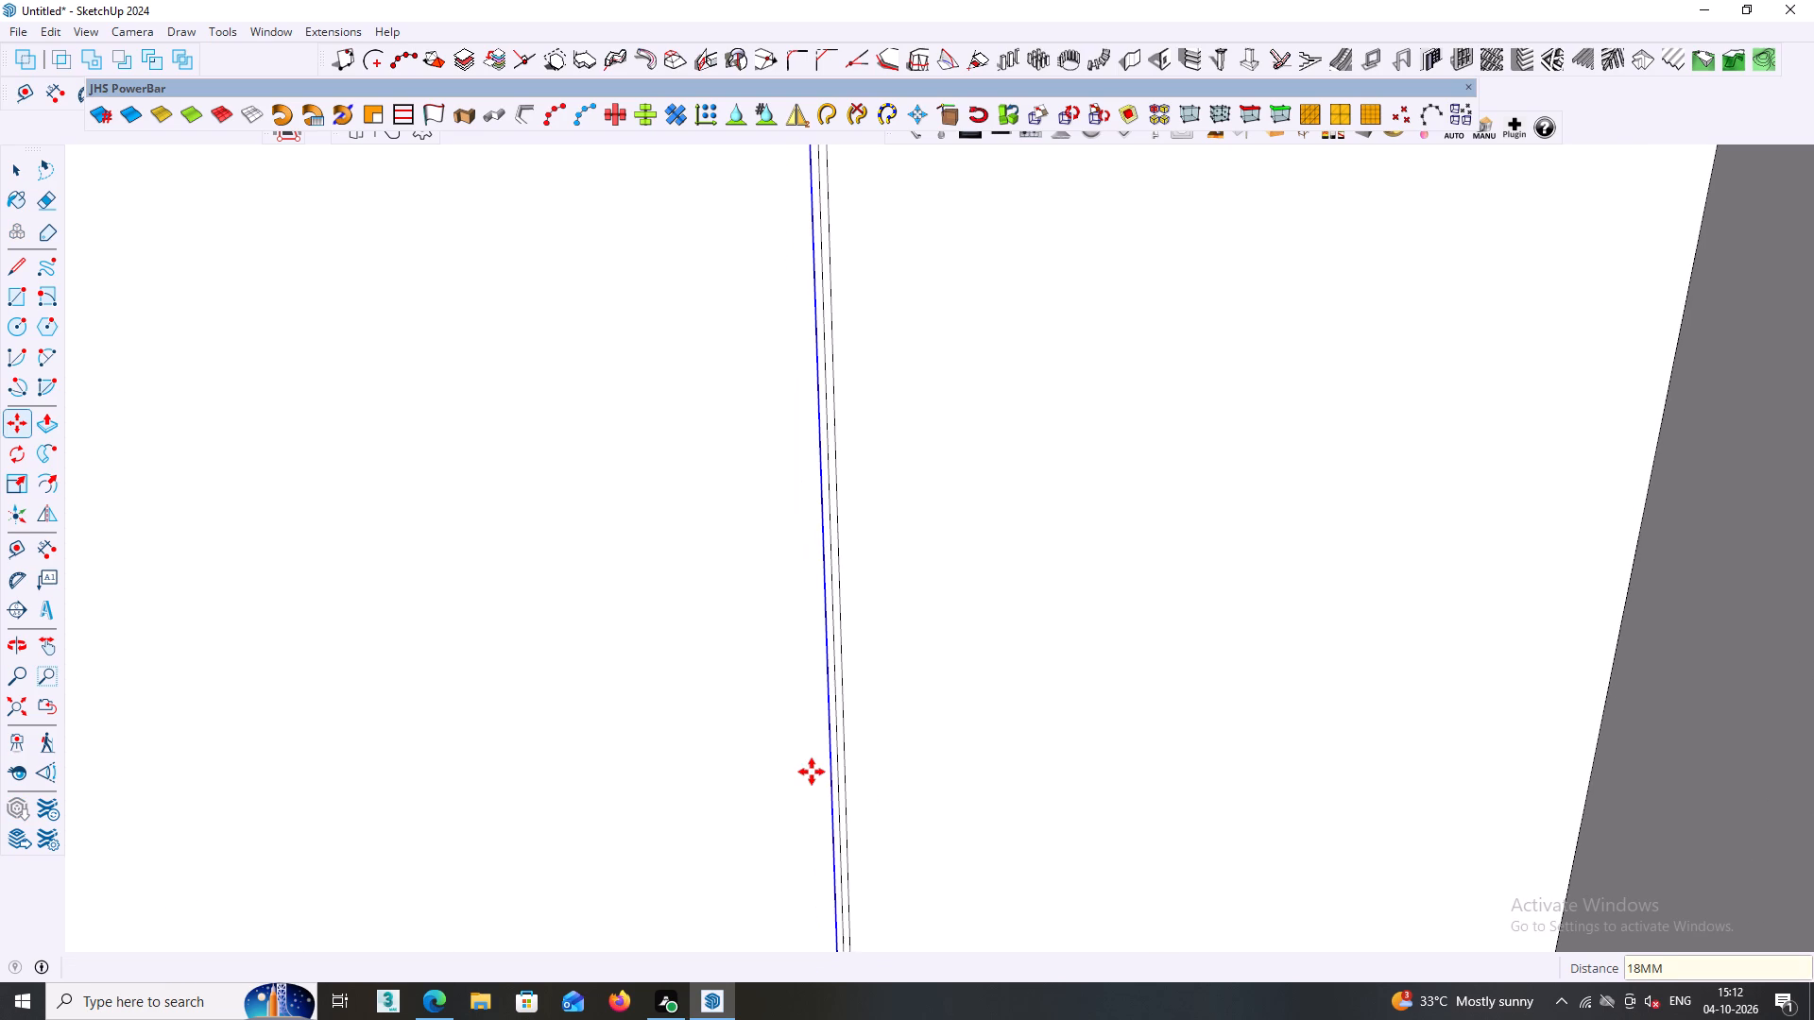
Delete the original centre line between the two offset lines on the back panel.
key(space)
click(836, 770)
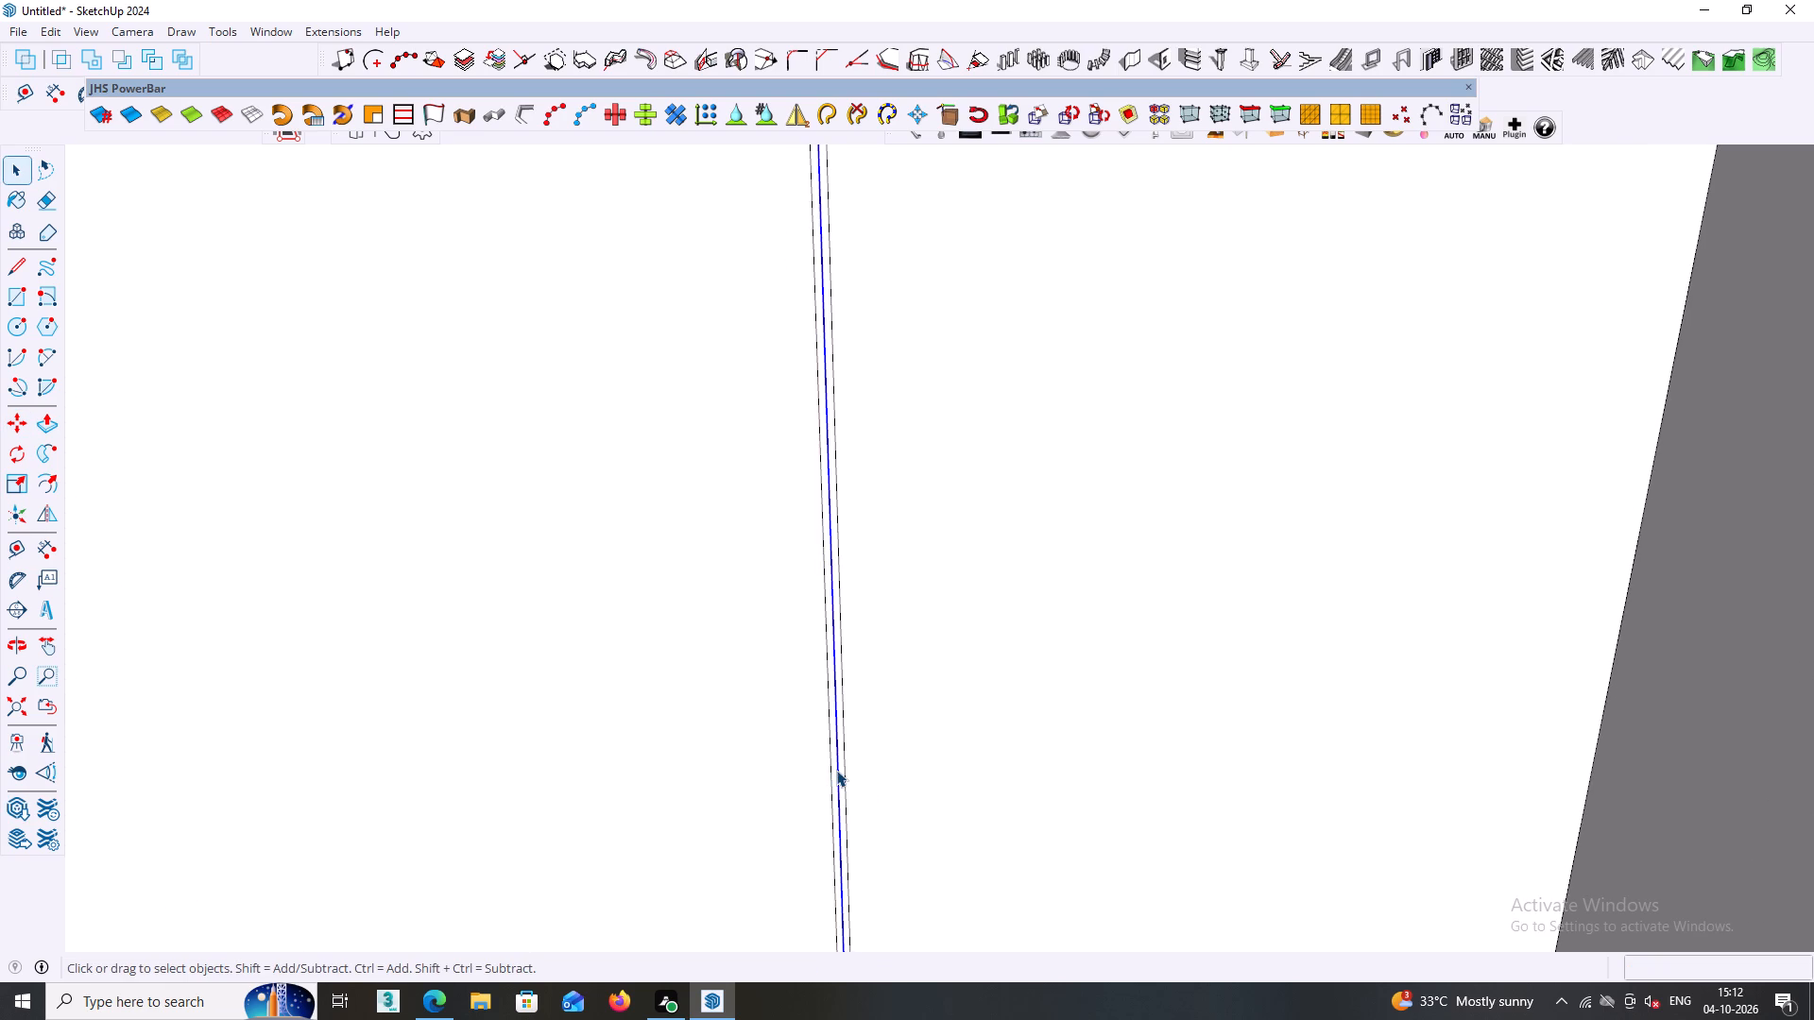
key(Delete)
Make a group from the narrow 18 mm strip face and its edges on the back panel.
click(836, 770)
double_click(836, 770)
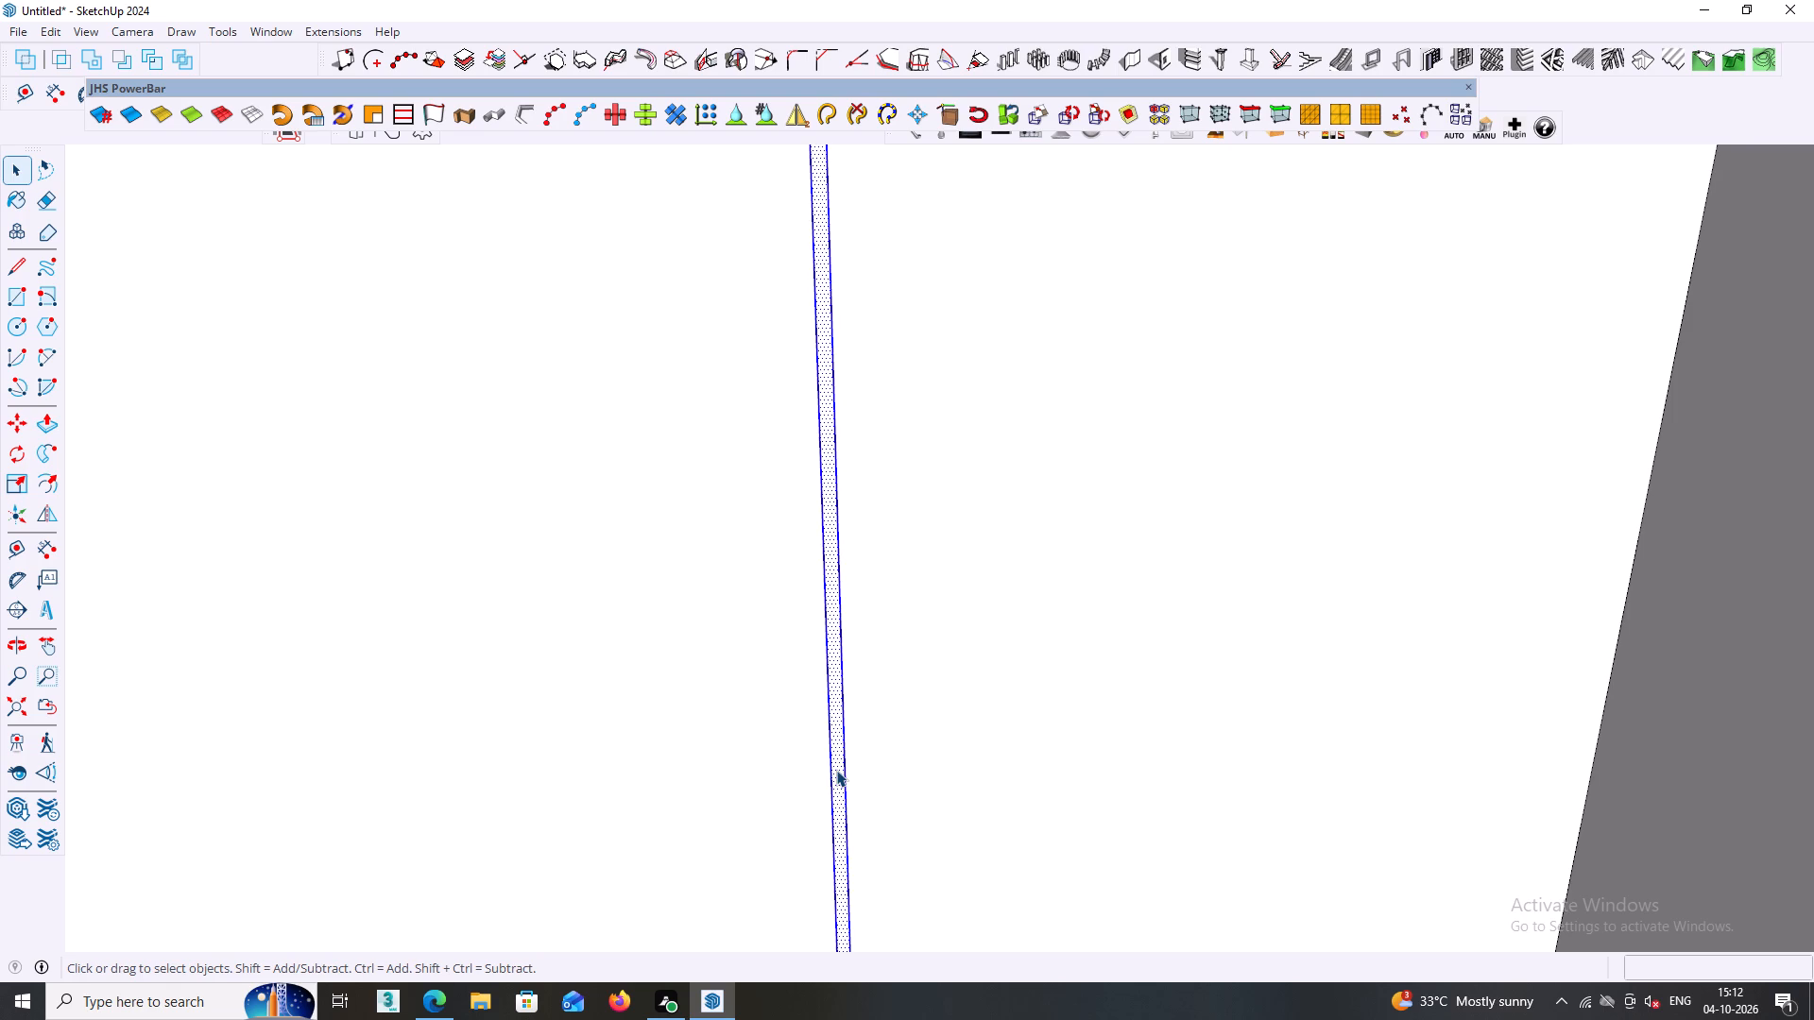
right_click(836, 770)
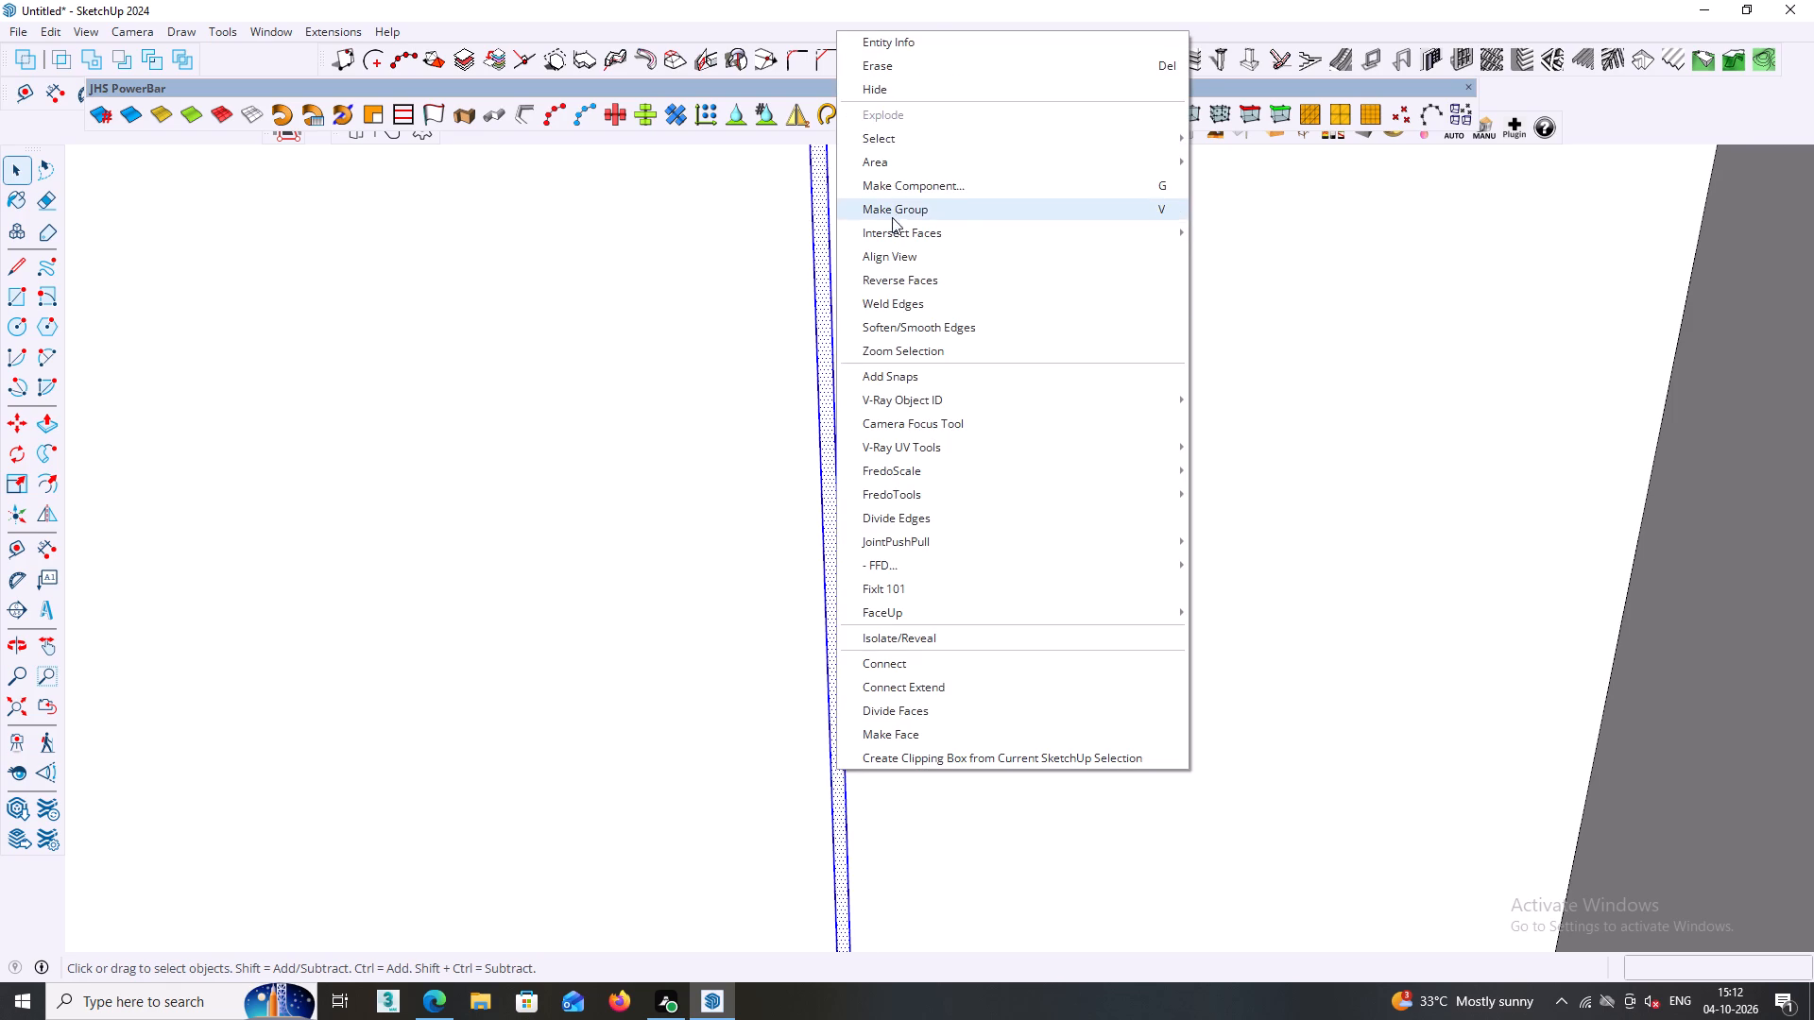
click(892, 212)
Open the strip group and push/pull its face forward to the carcass's front edge, forming the central partition.
click(830, 500)
double_click(830, 509)
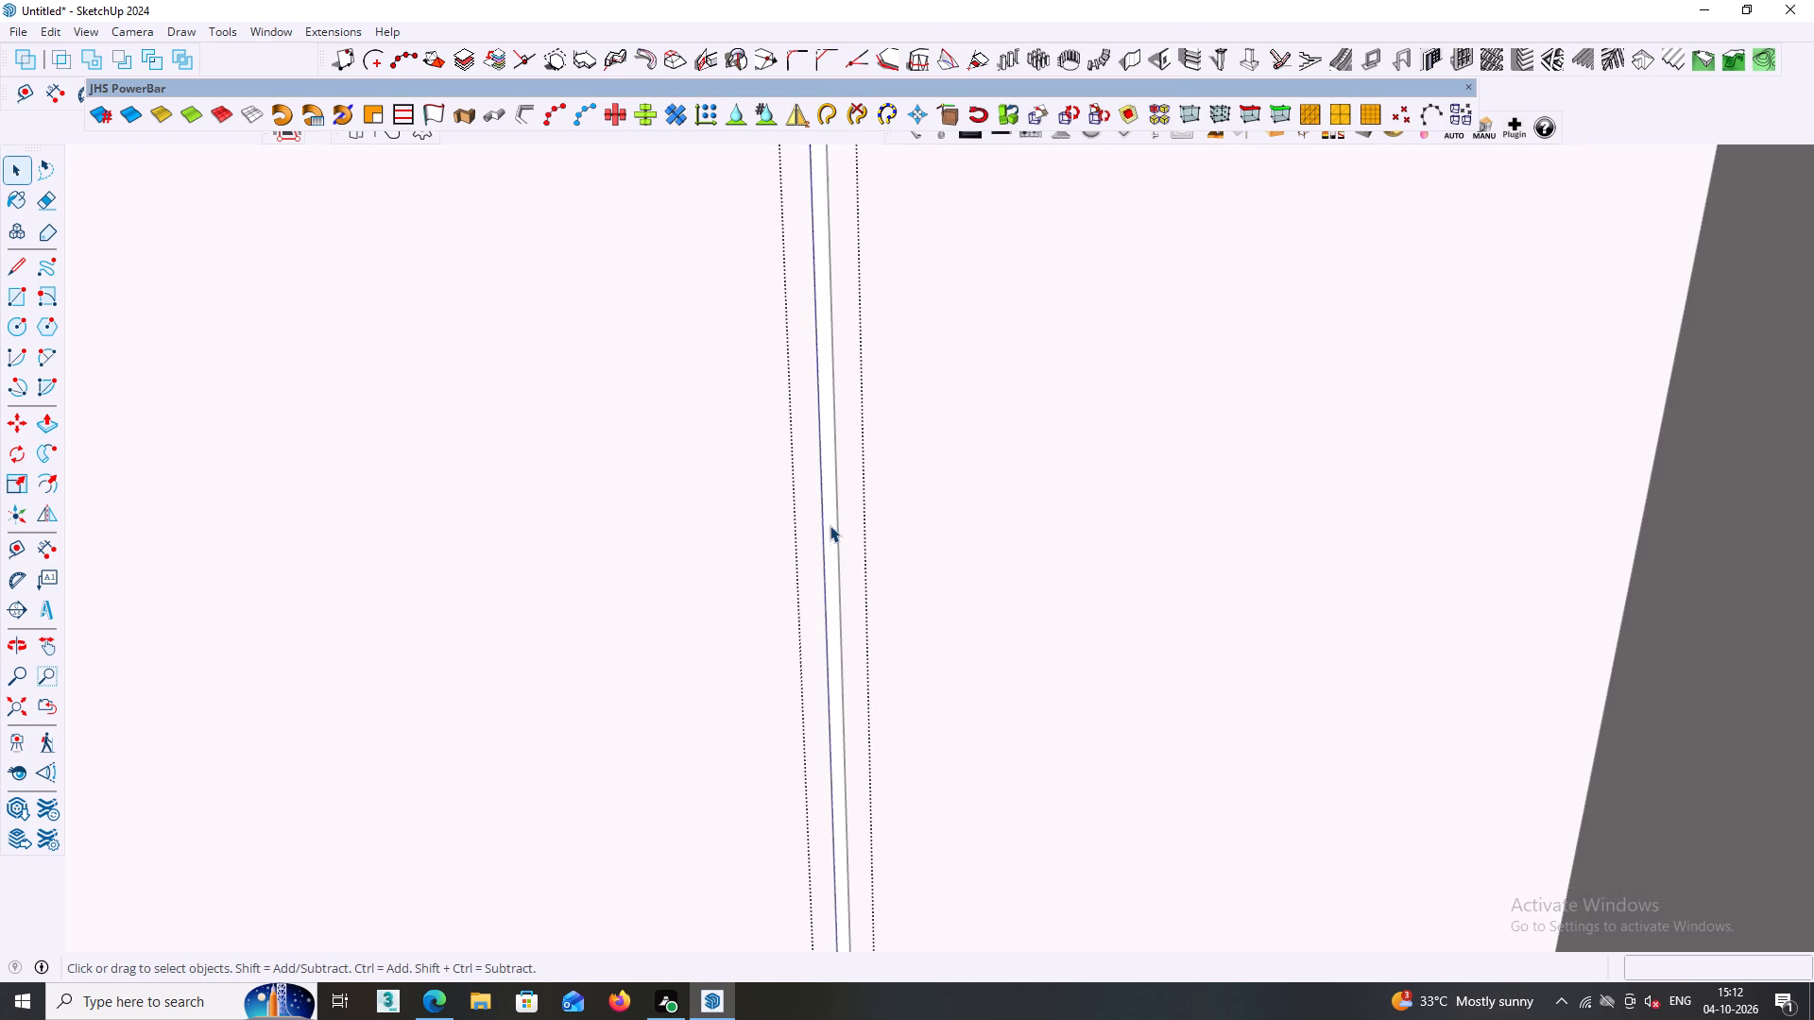
click(830, 530)
key(p)
click(830, 530)
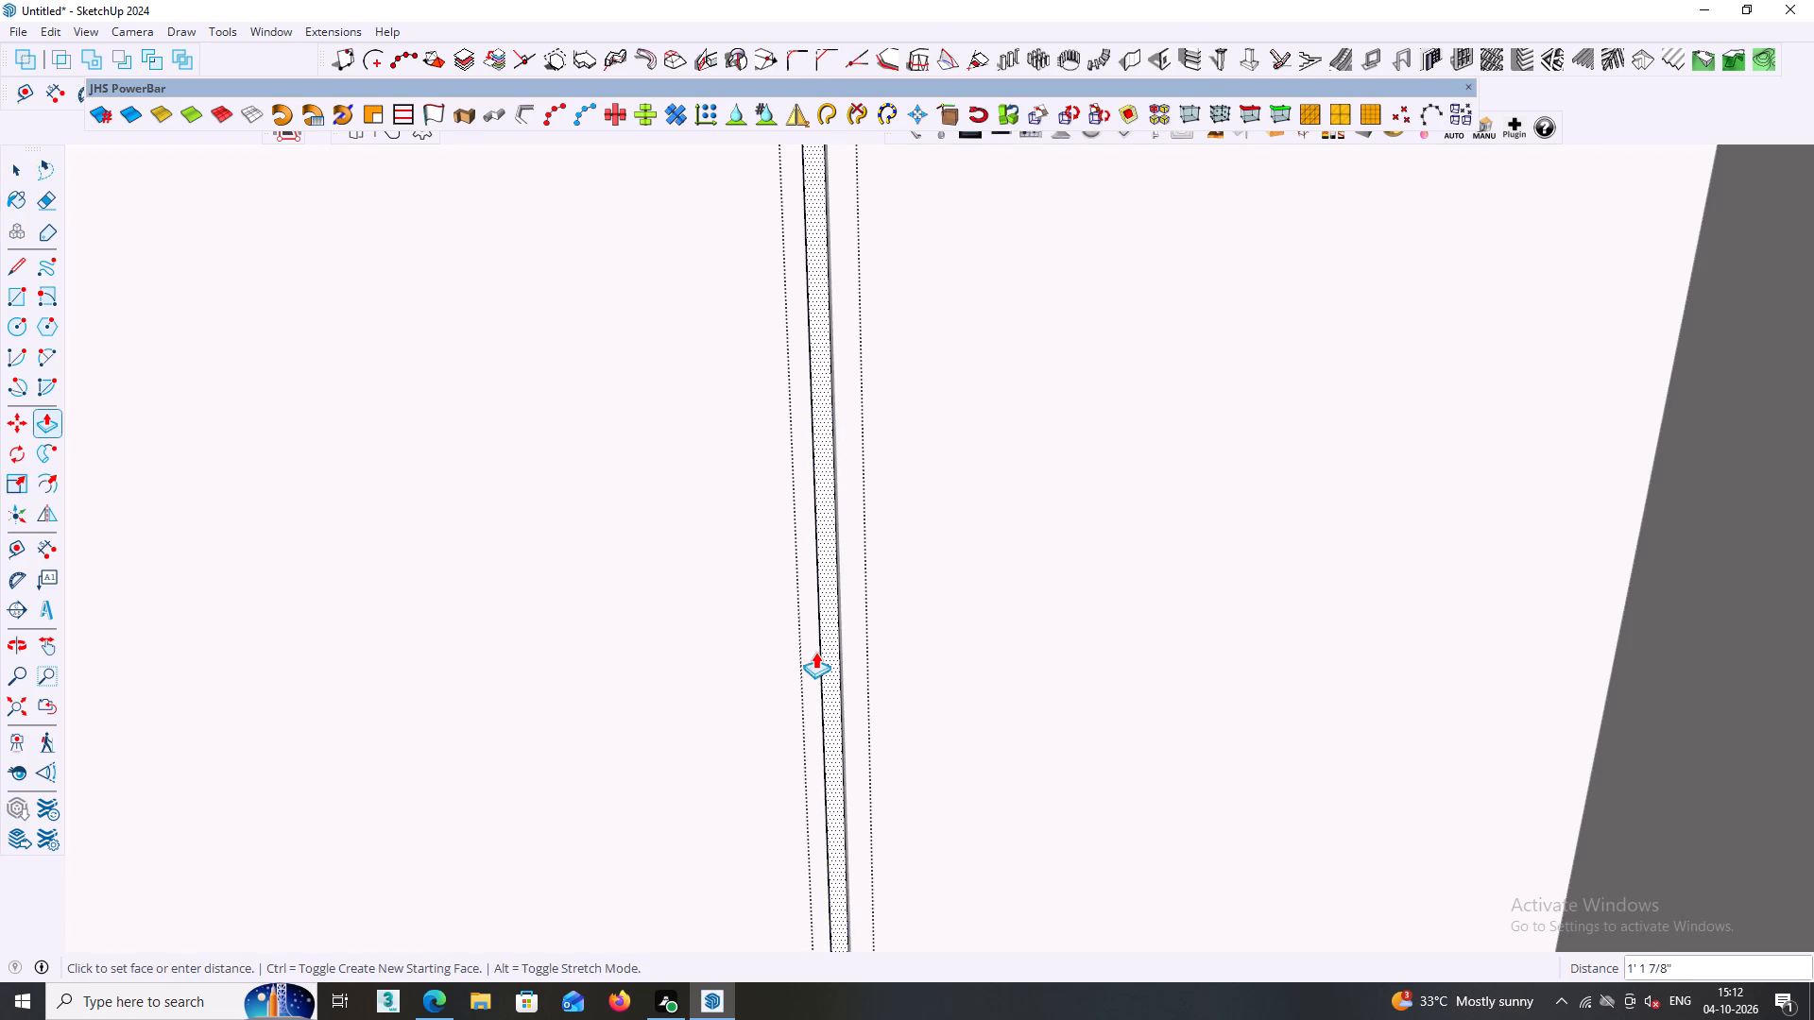
scroll(436, 855, down, 2)
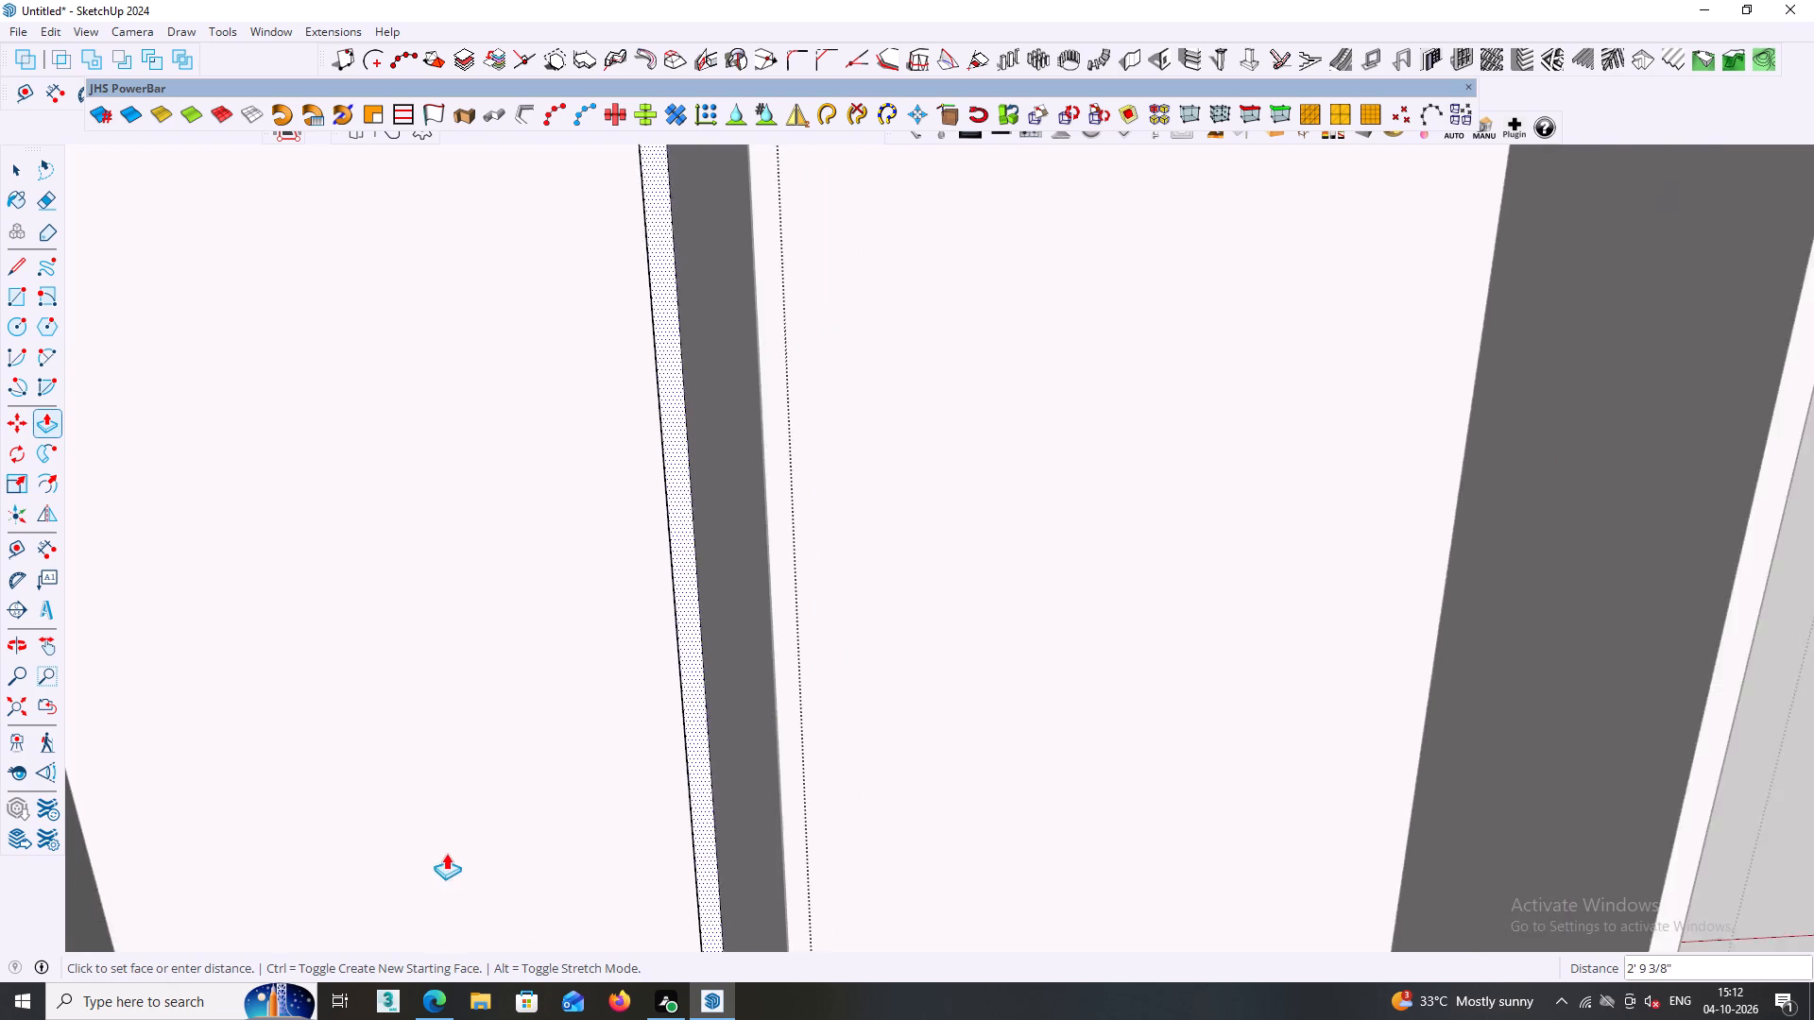
scroll(446, 853, down, 2)
middle_drag(451, 816, 690, 588)
scroll(680, 609, down, 9)
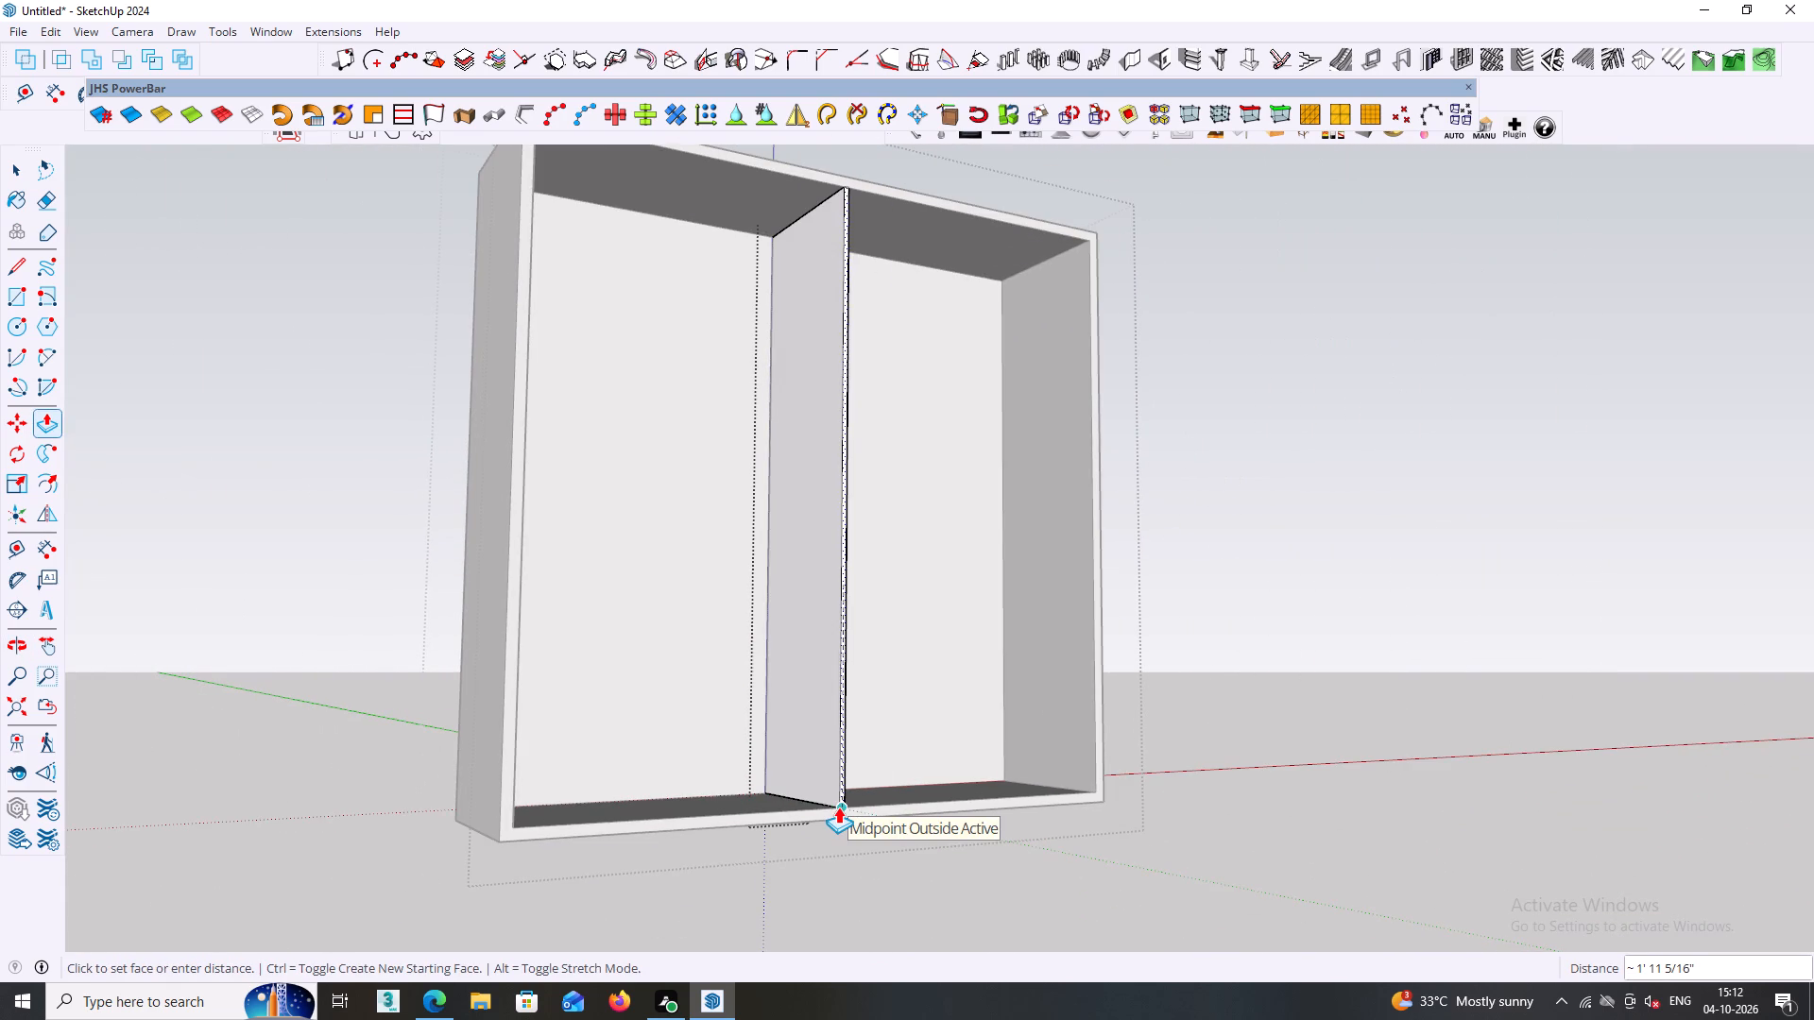
scroll(838, 807, up, 3)
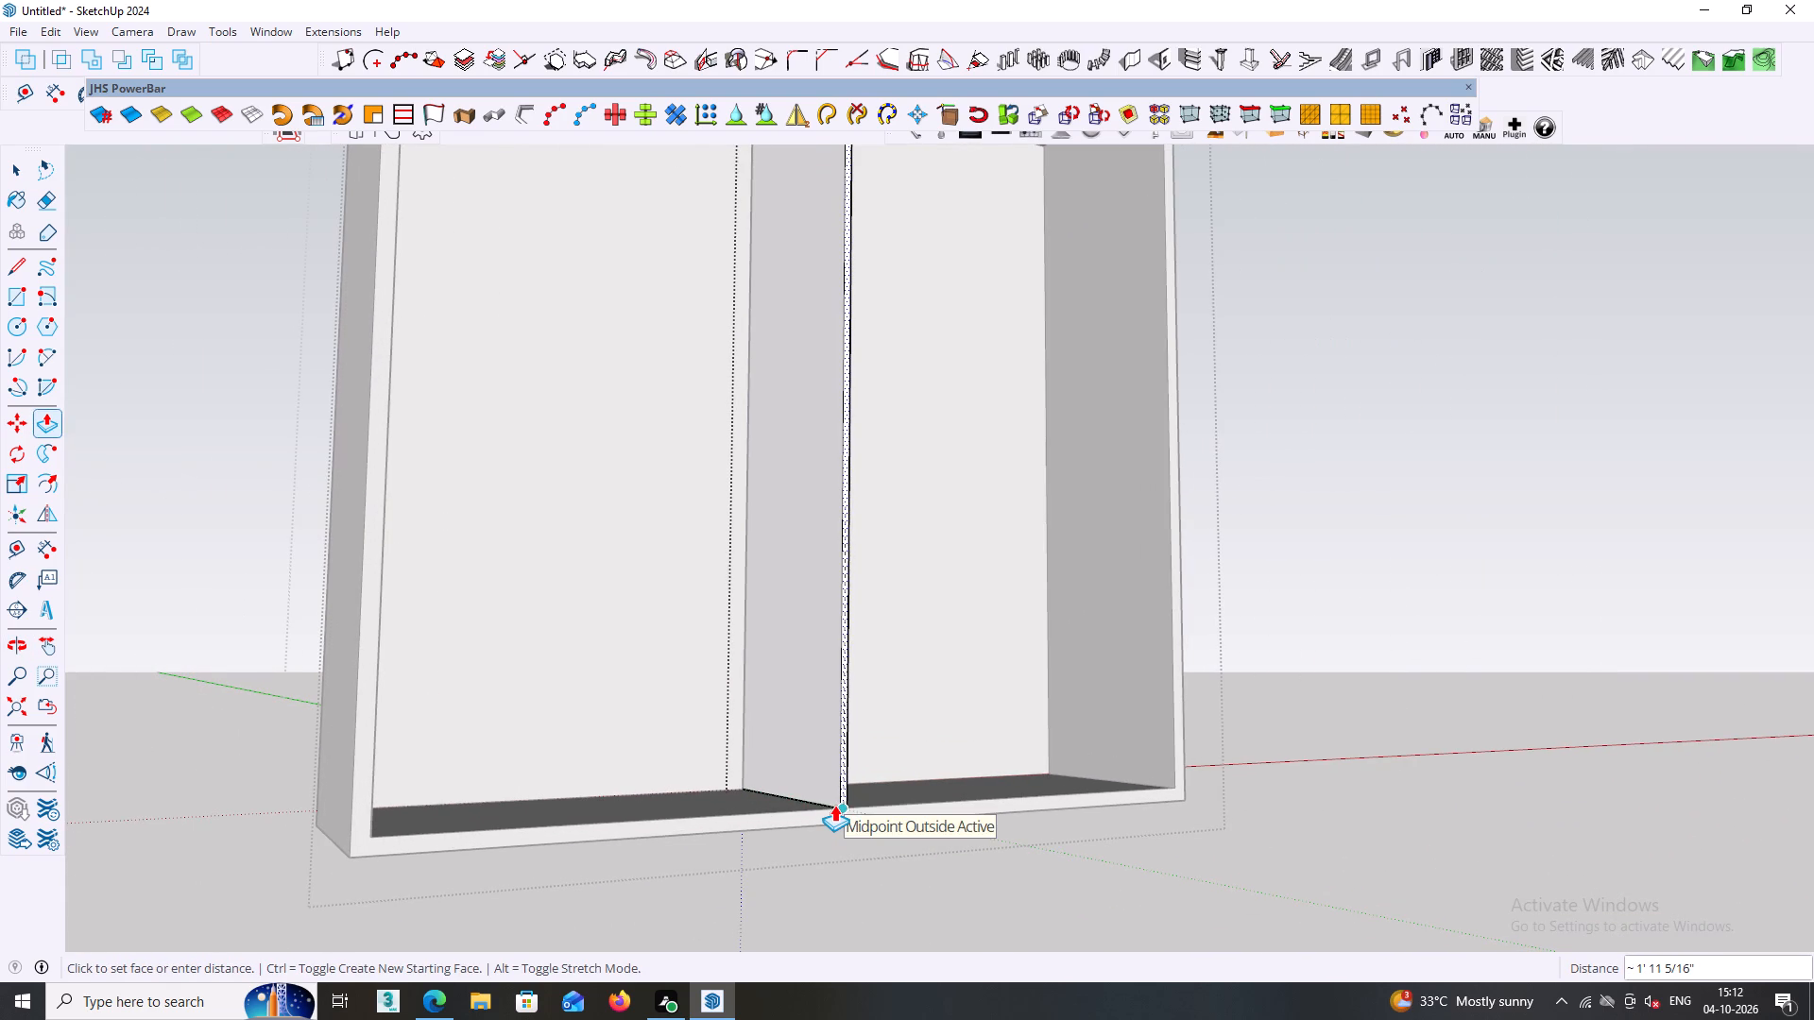
click(834, 805)
key(space)
Push the partition's front face back 36 mm from the carcass's front edge and leave the partition group.
middle_drag(873, 798, 847, 880)
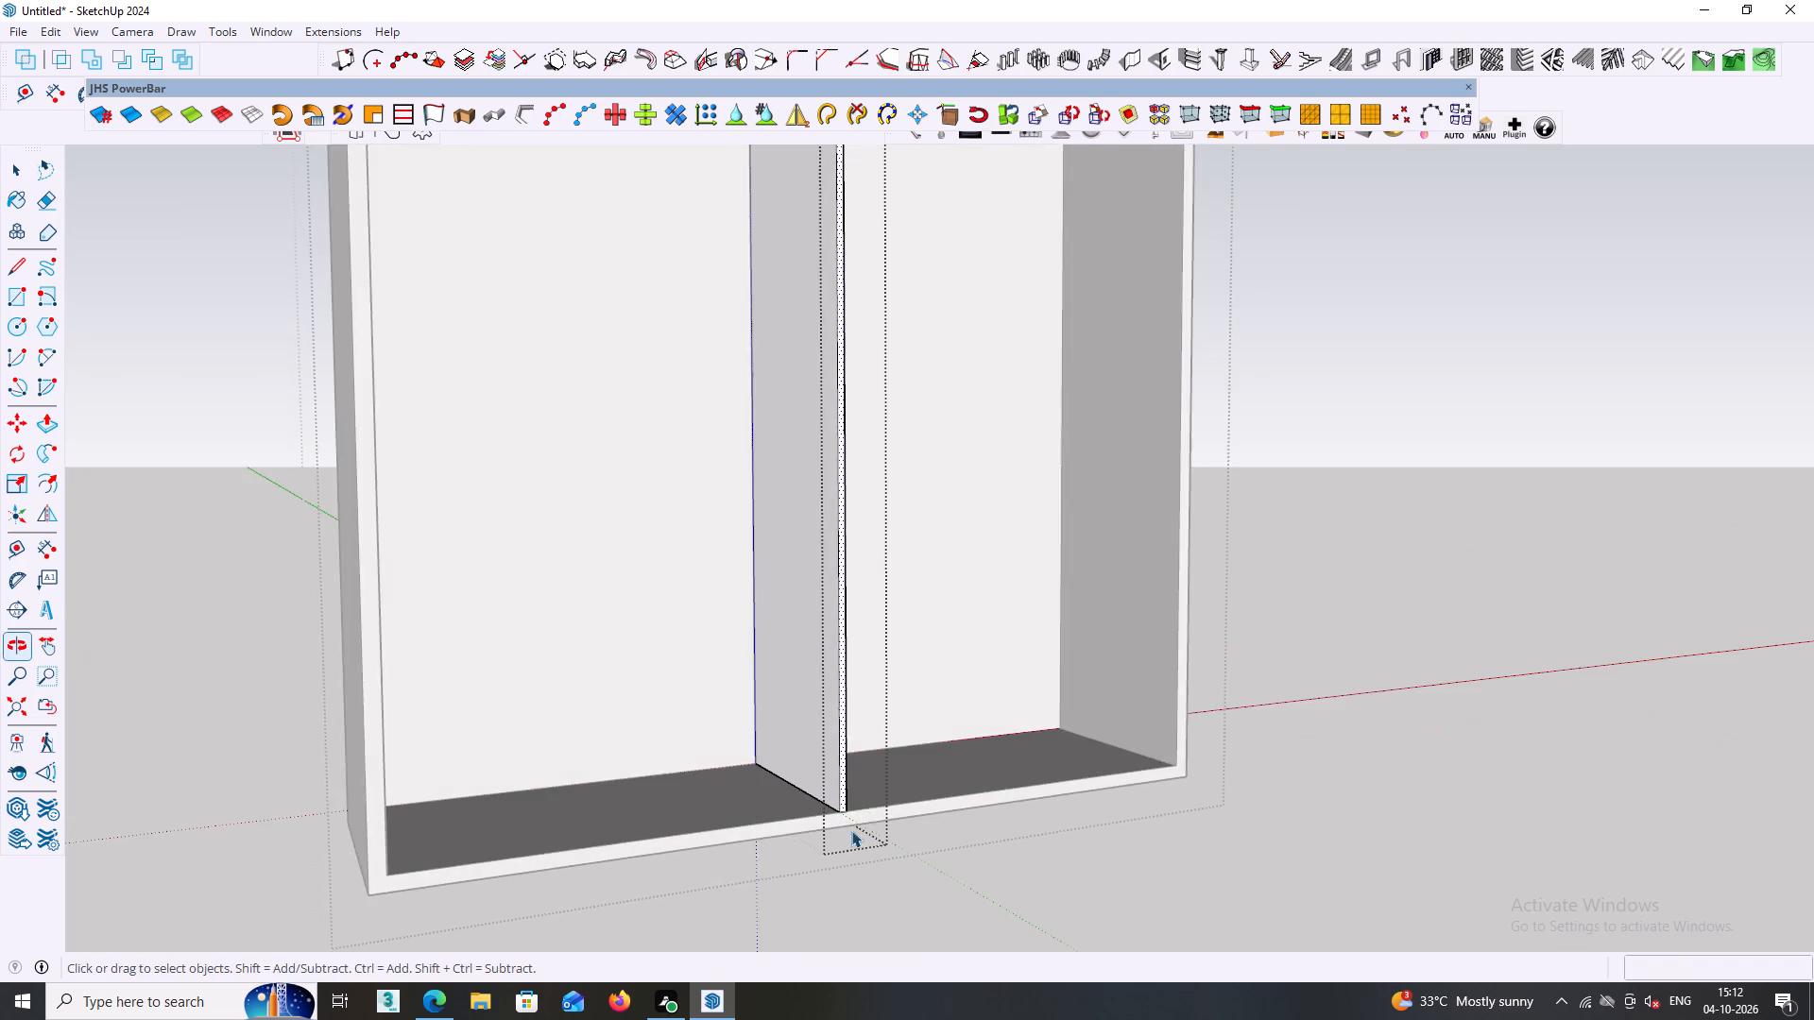
scroll(851, 816, up, 2)
click(1044, 894)
middle_drag(1015, 857, 835, 844)
scroll(780, 769, up, 3)
click(804, 762)
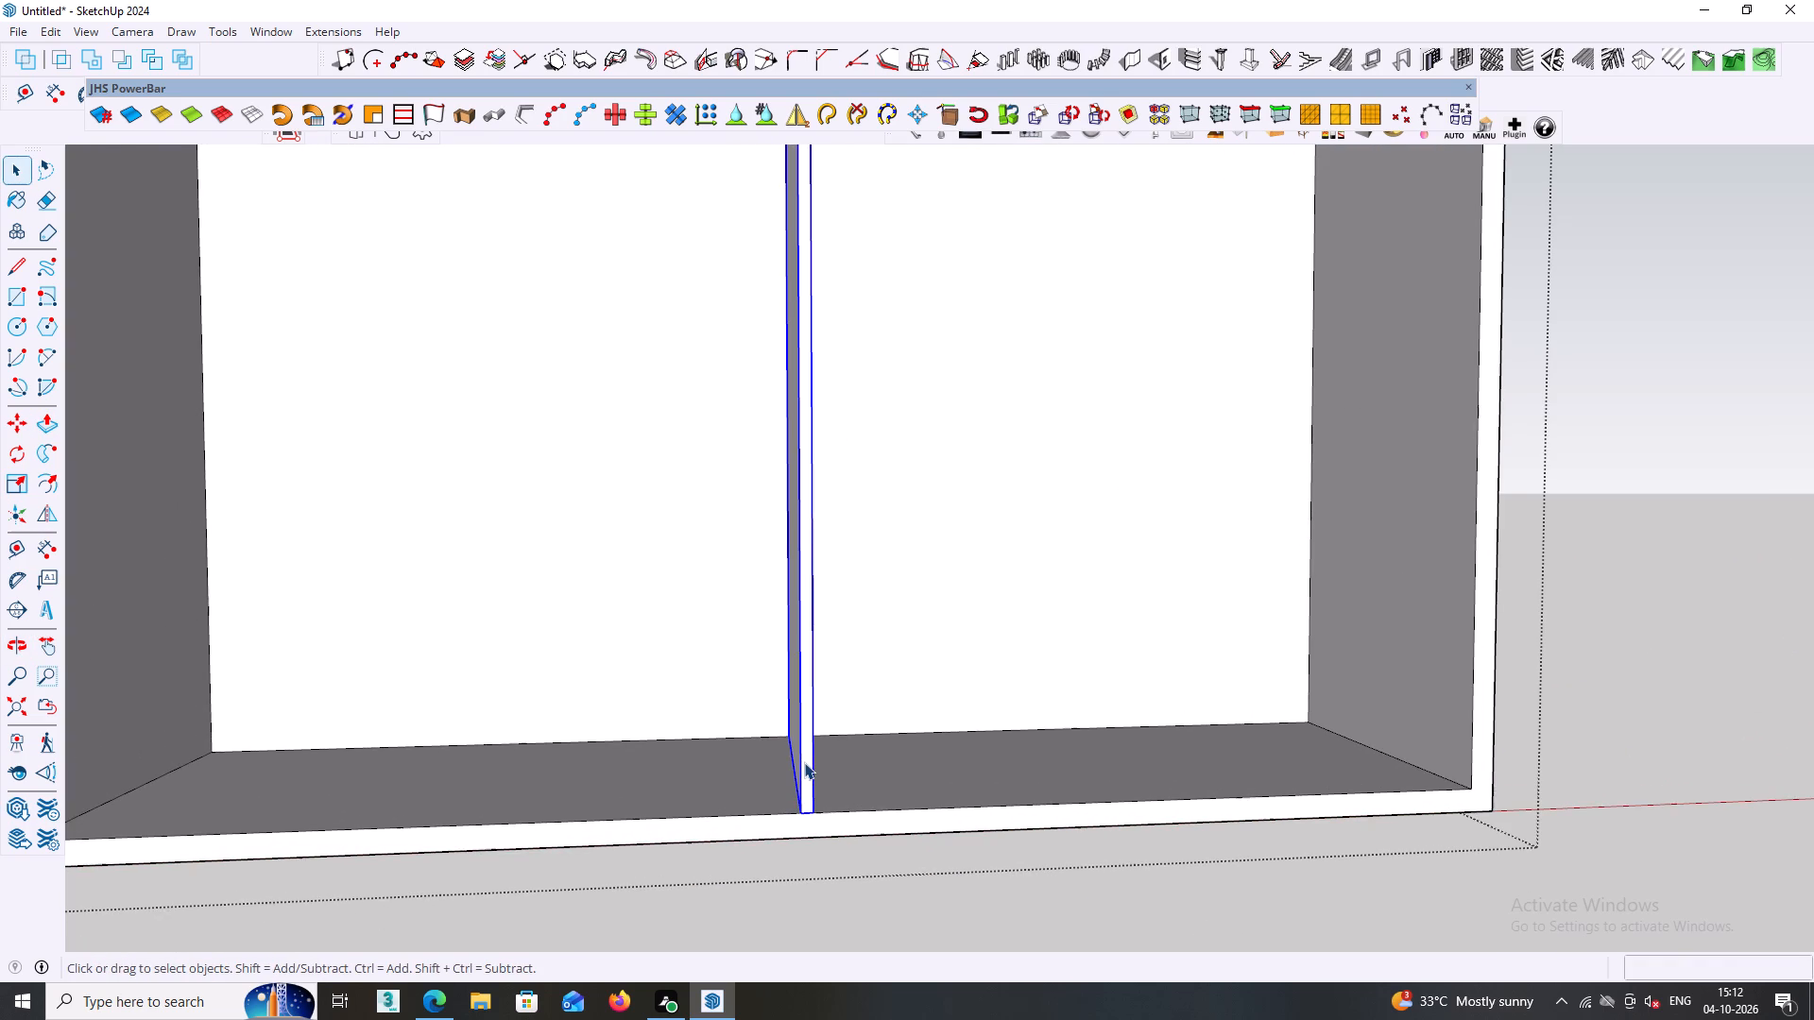
triple_click(809, 762)
click(809, 762)
click(808, 765)
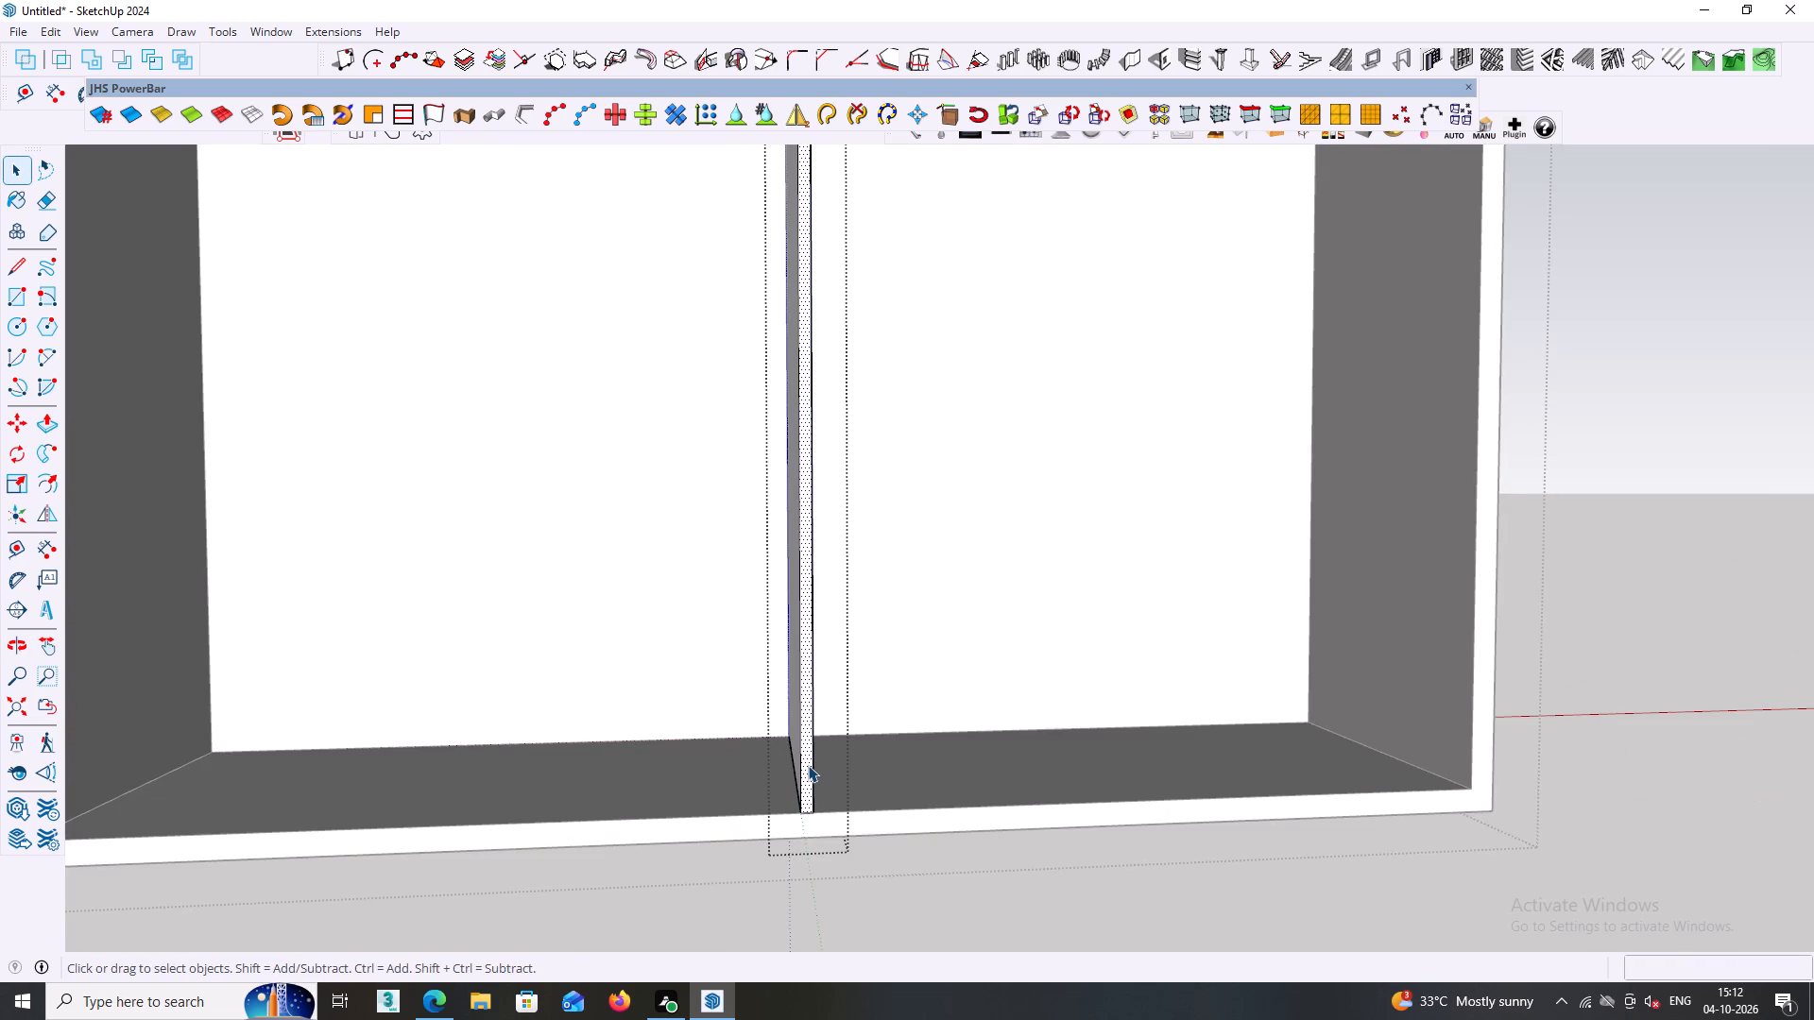
key(p)
click(808, 765)
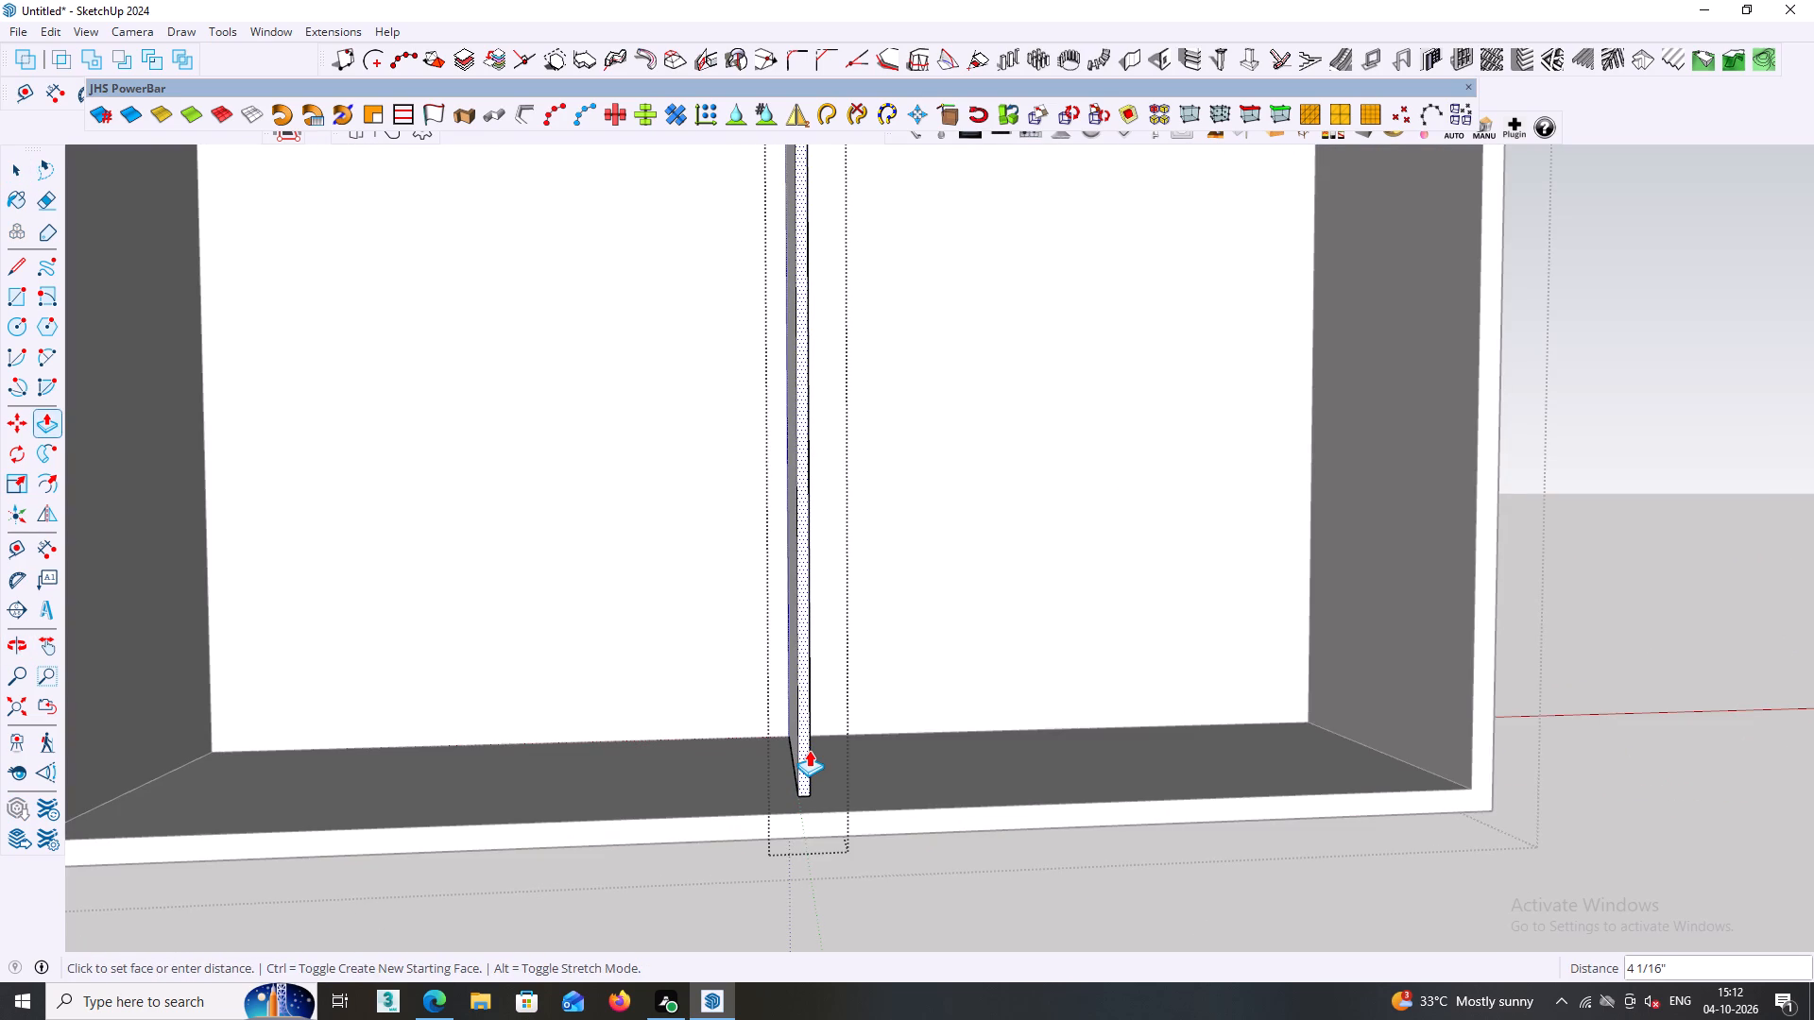
text(36)
text(MM)
key(Return)
key(space)
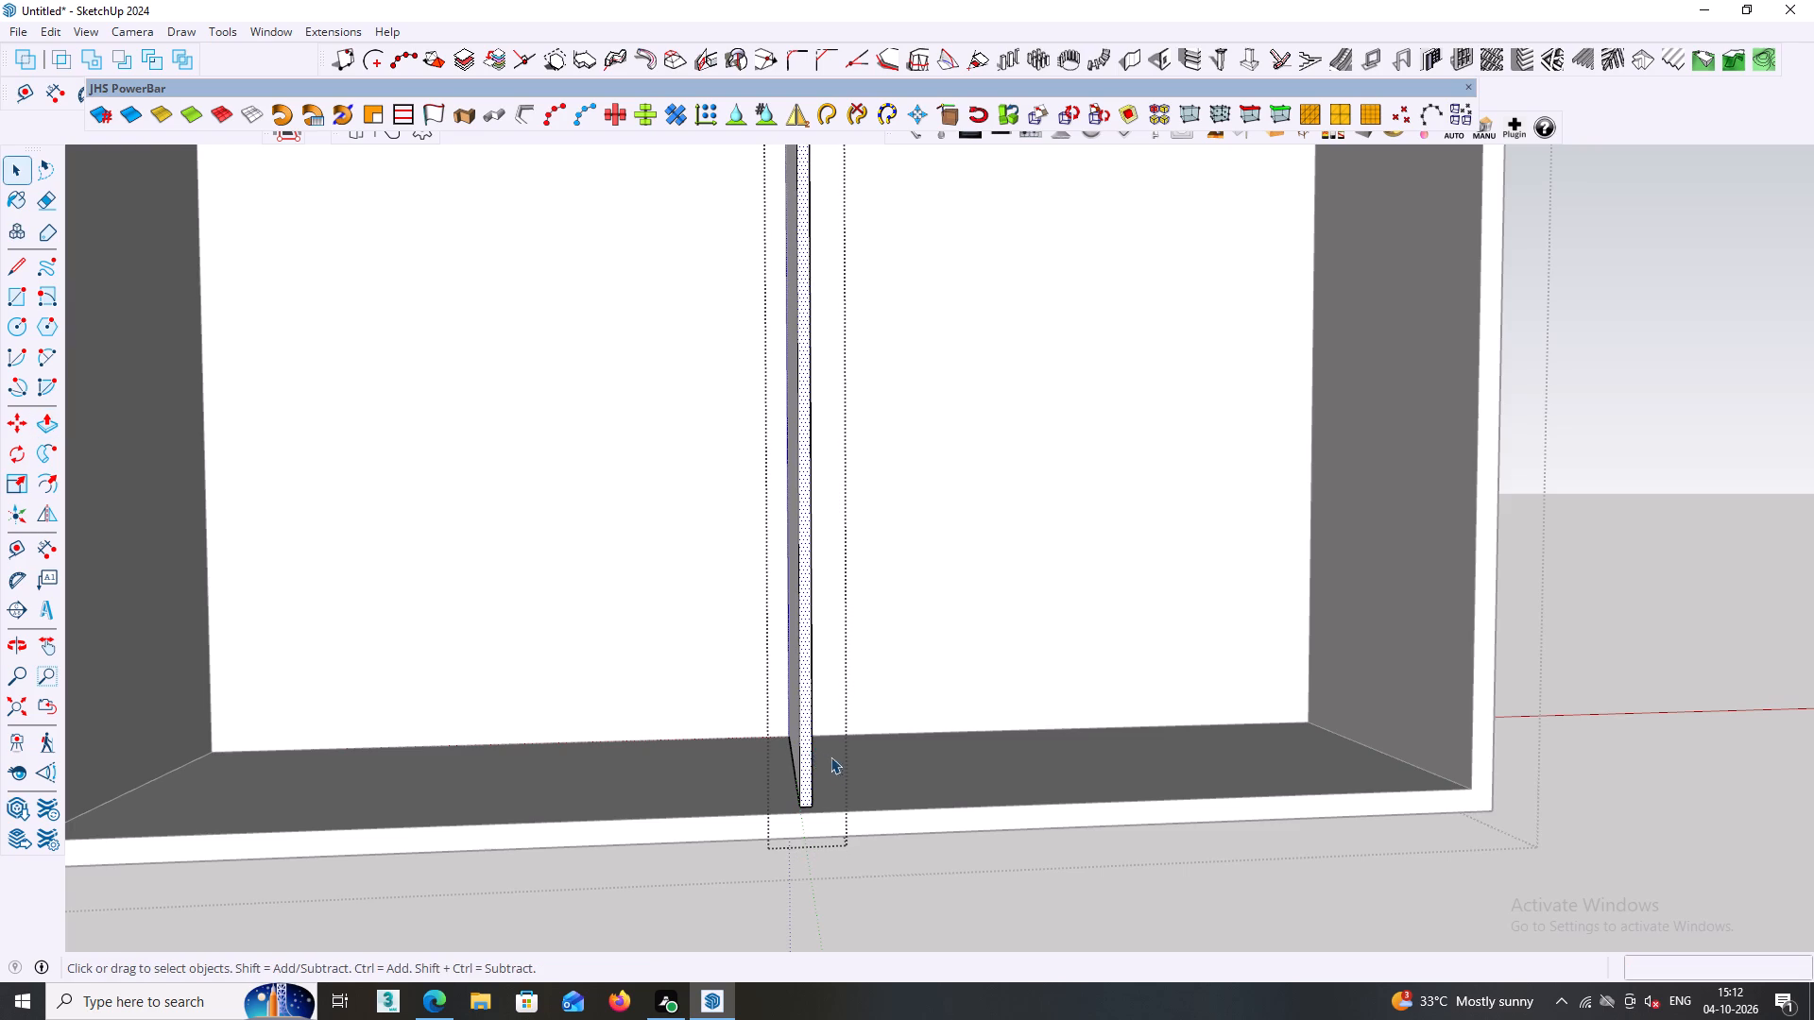
scroll(841, 800, down, 1)
click(928, 911)
Inspect the partition's setback and the wardrobe interior from several angles, and leave the carcass group.
middle_drag(930, 875, 906, 1012)
scroll(849, 844, up, 3)
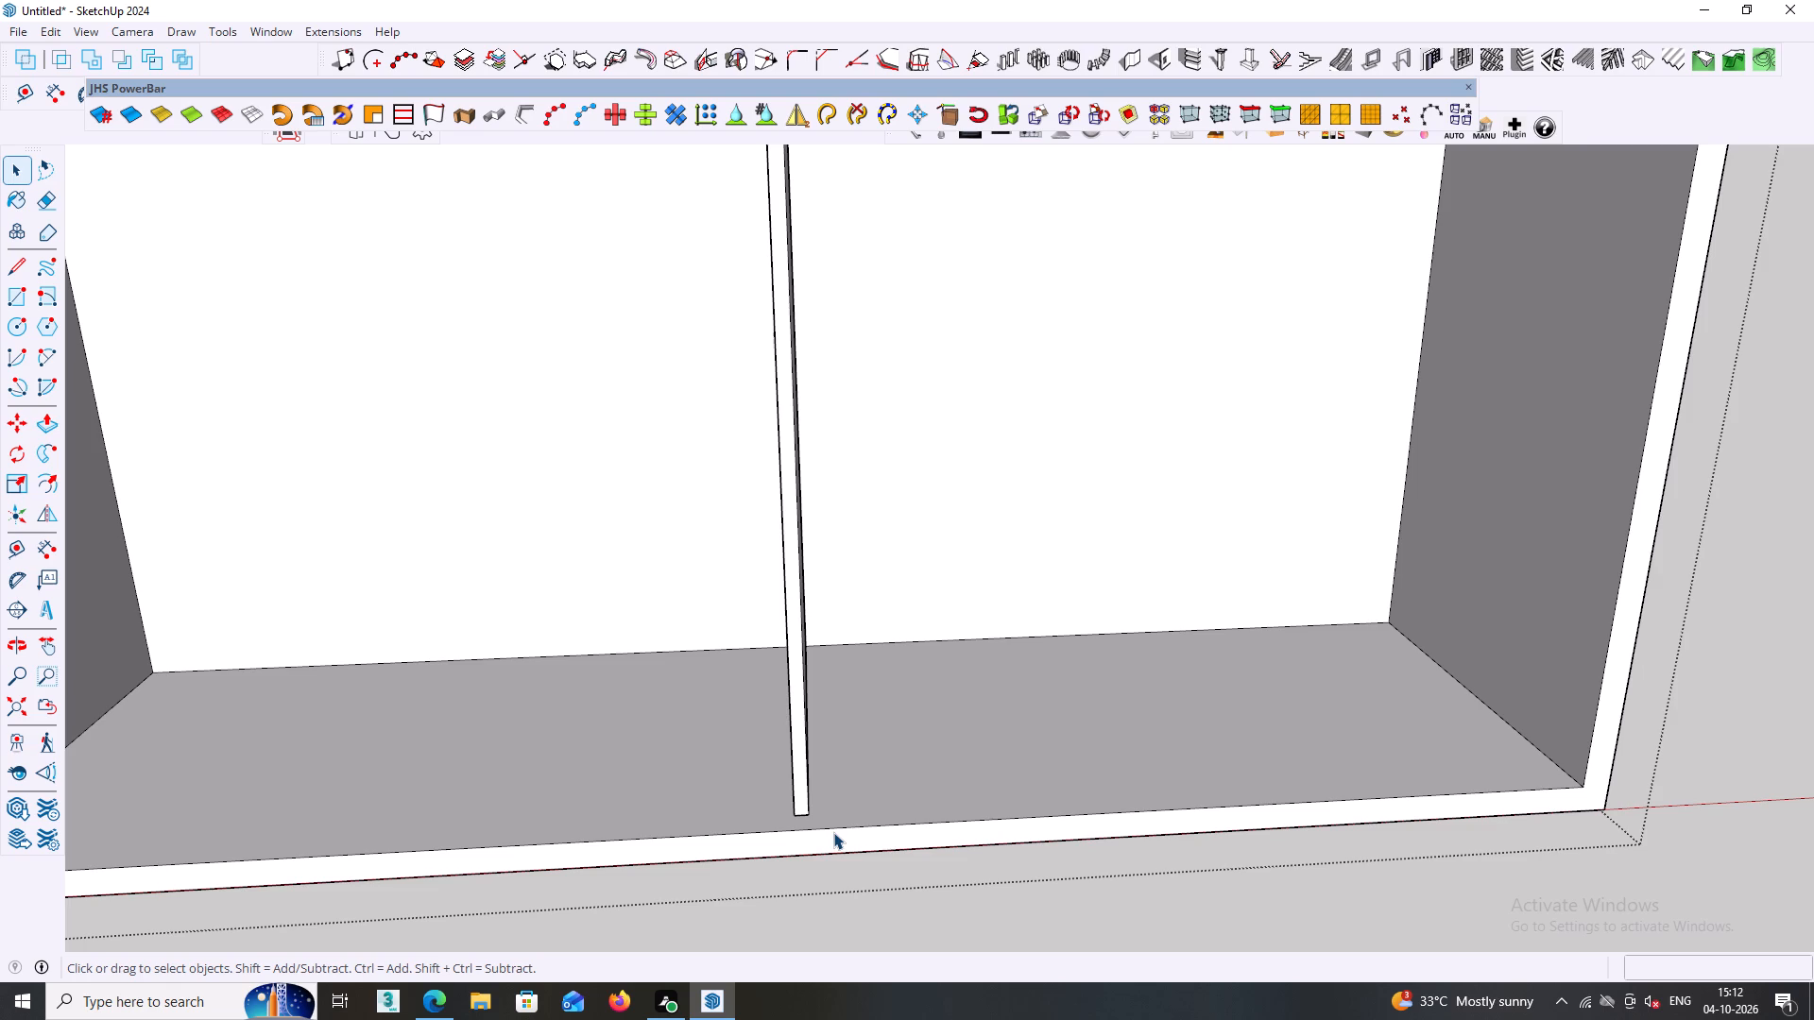
middle_drag(833, 822, 860, 808)
scroll(864, 807, down, 6)
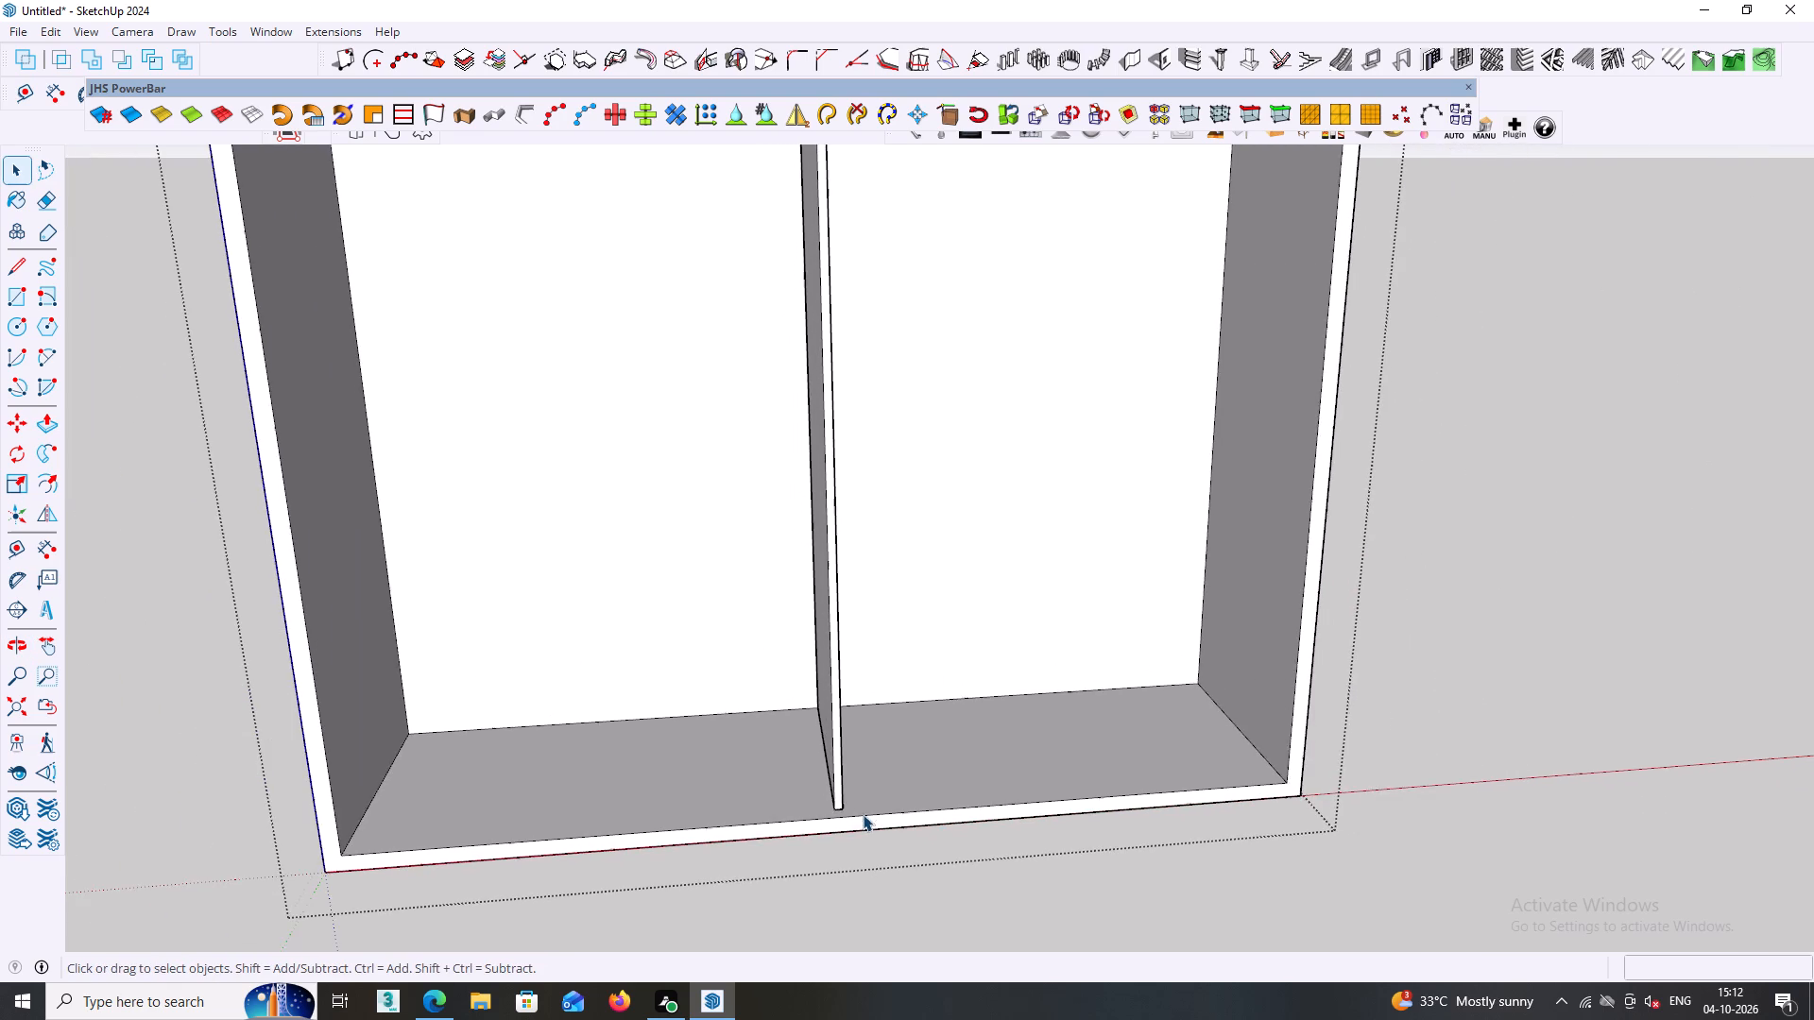
middle_drag(863, 814, 778, 821)
scroll(785, 798, down, 2)
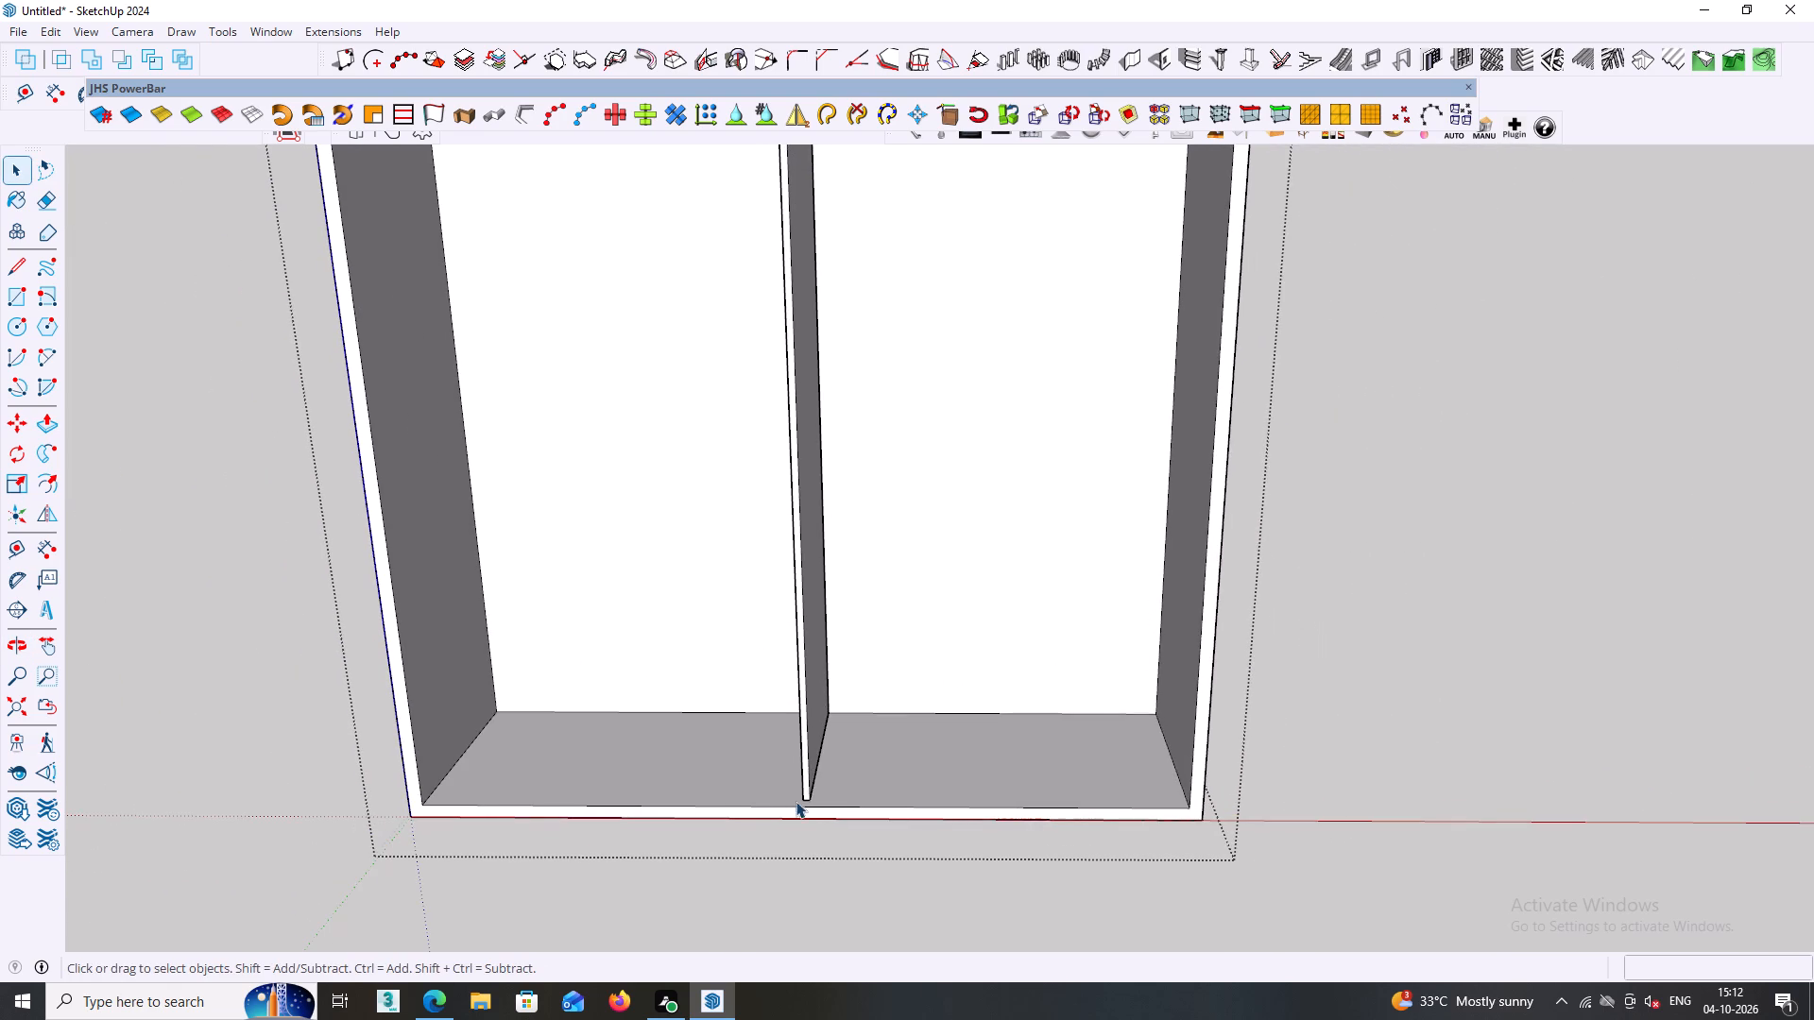
middle_drag(814, 793, 895, 728)
scroll(902, 711, down, 4)
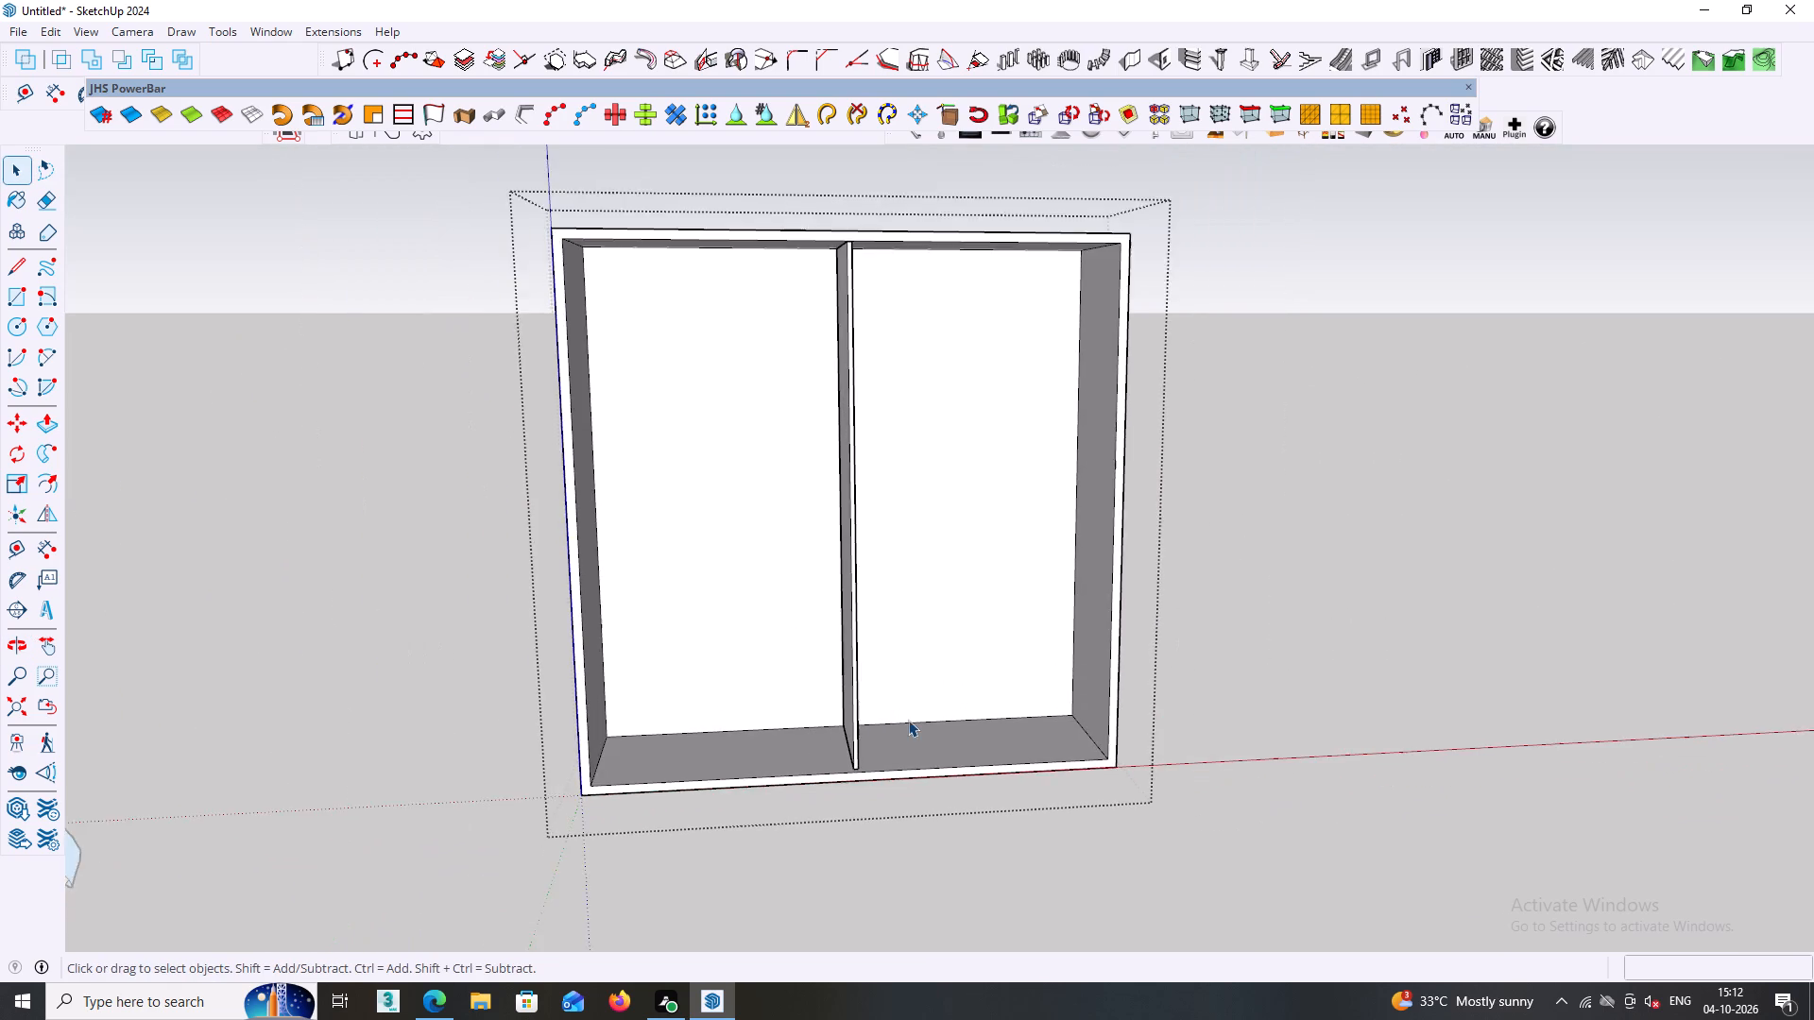
scroll(908, 720, down, 4)
middle_drag(928, 704, 981, 669)
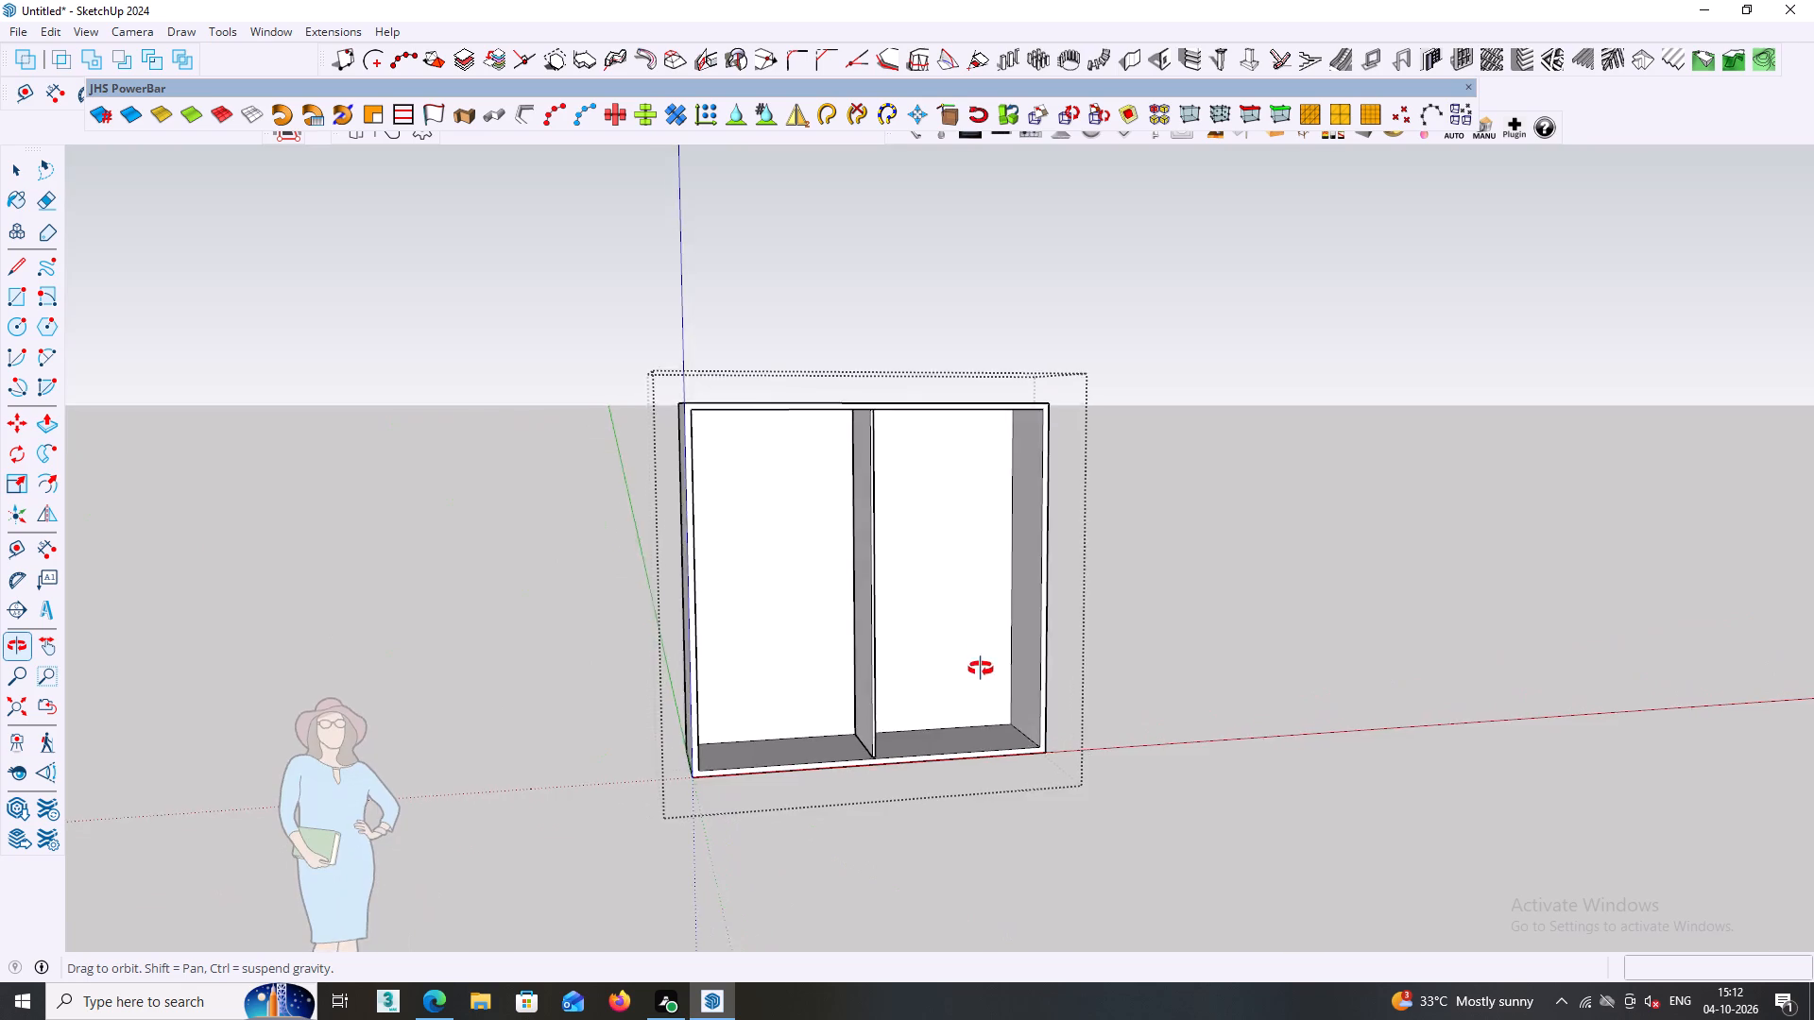
middle_drag(981, 669, 913, 542)
middle_drag(931, 530, 962, 551)
middle_drag(1020, 534, 1104, 540)
middle_drag(928, 491, 764, 514)
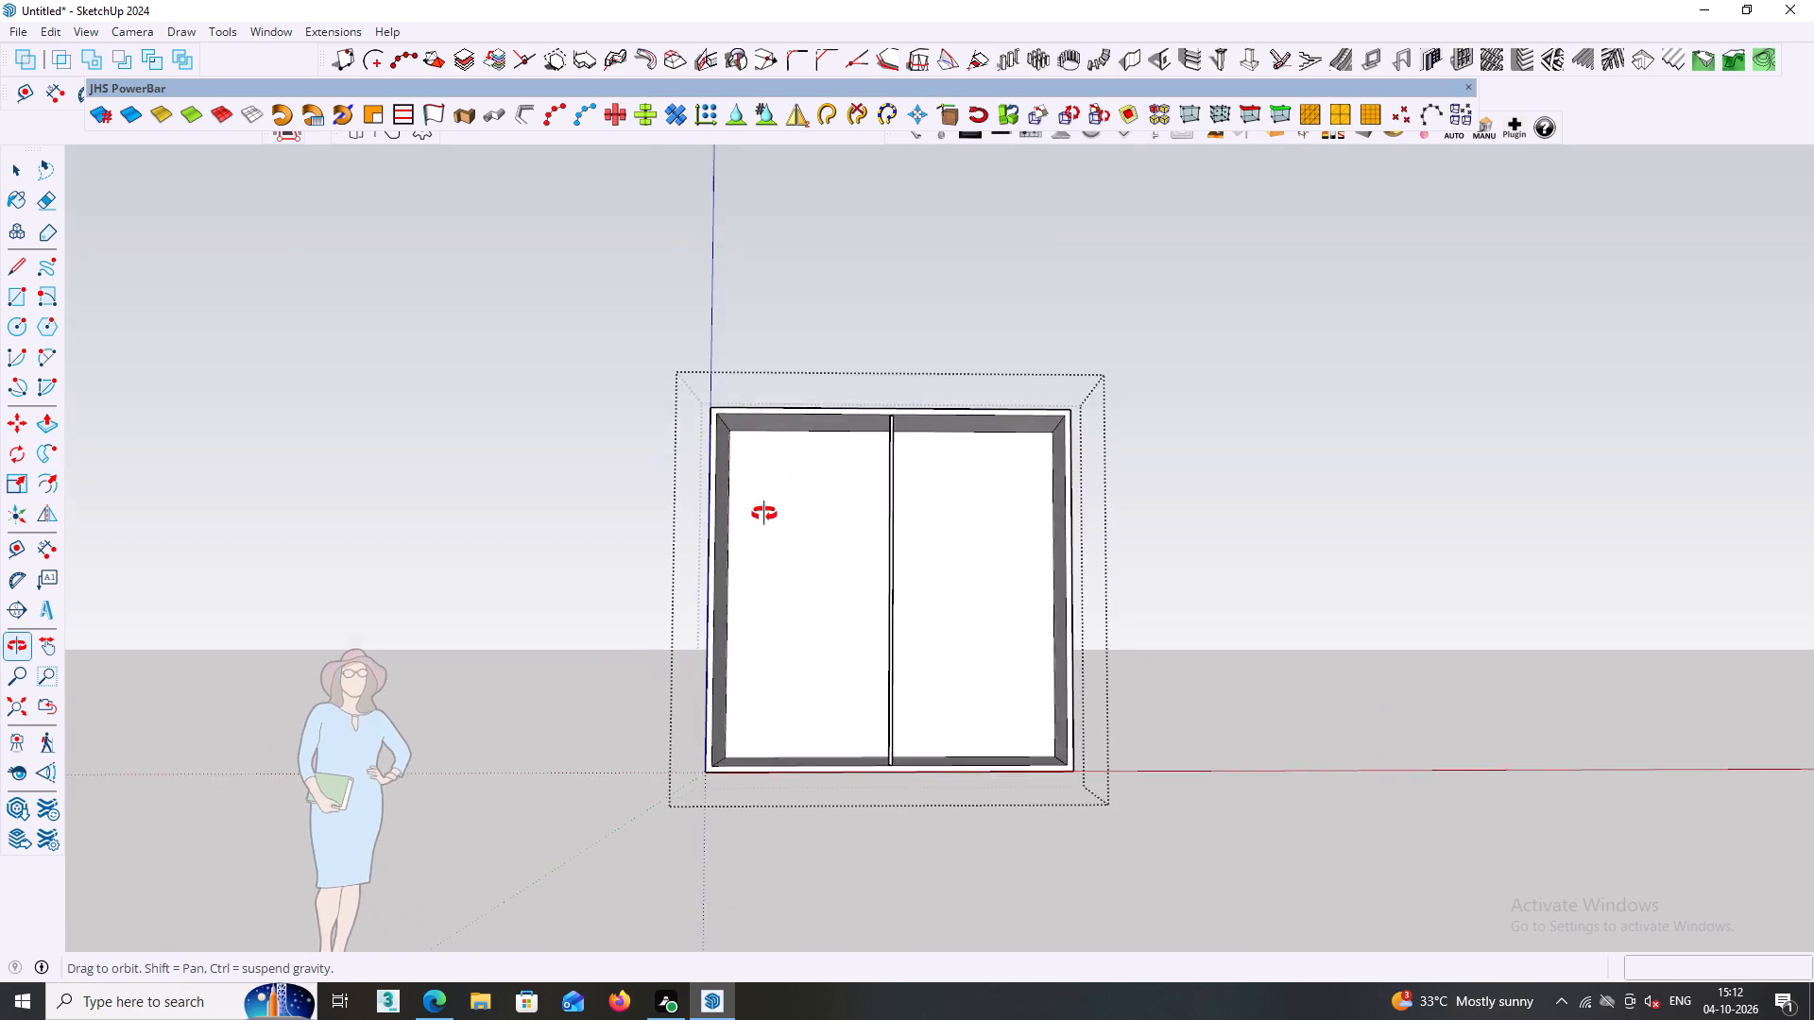
middle_drag(764, 514, 758, 678)
scroll(742, 730, up, 2)
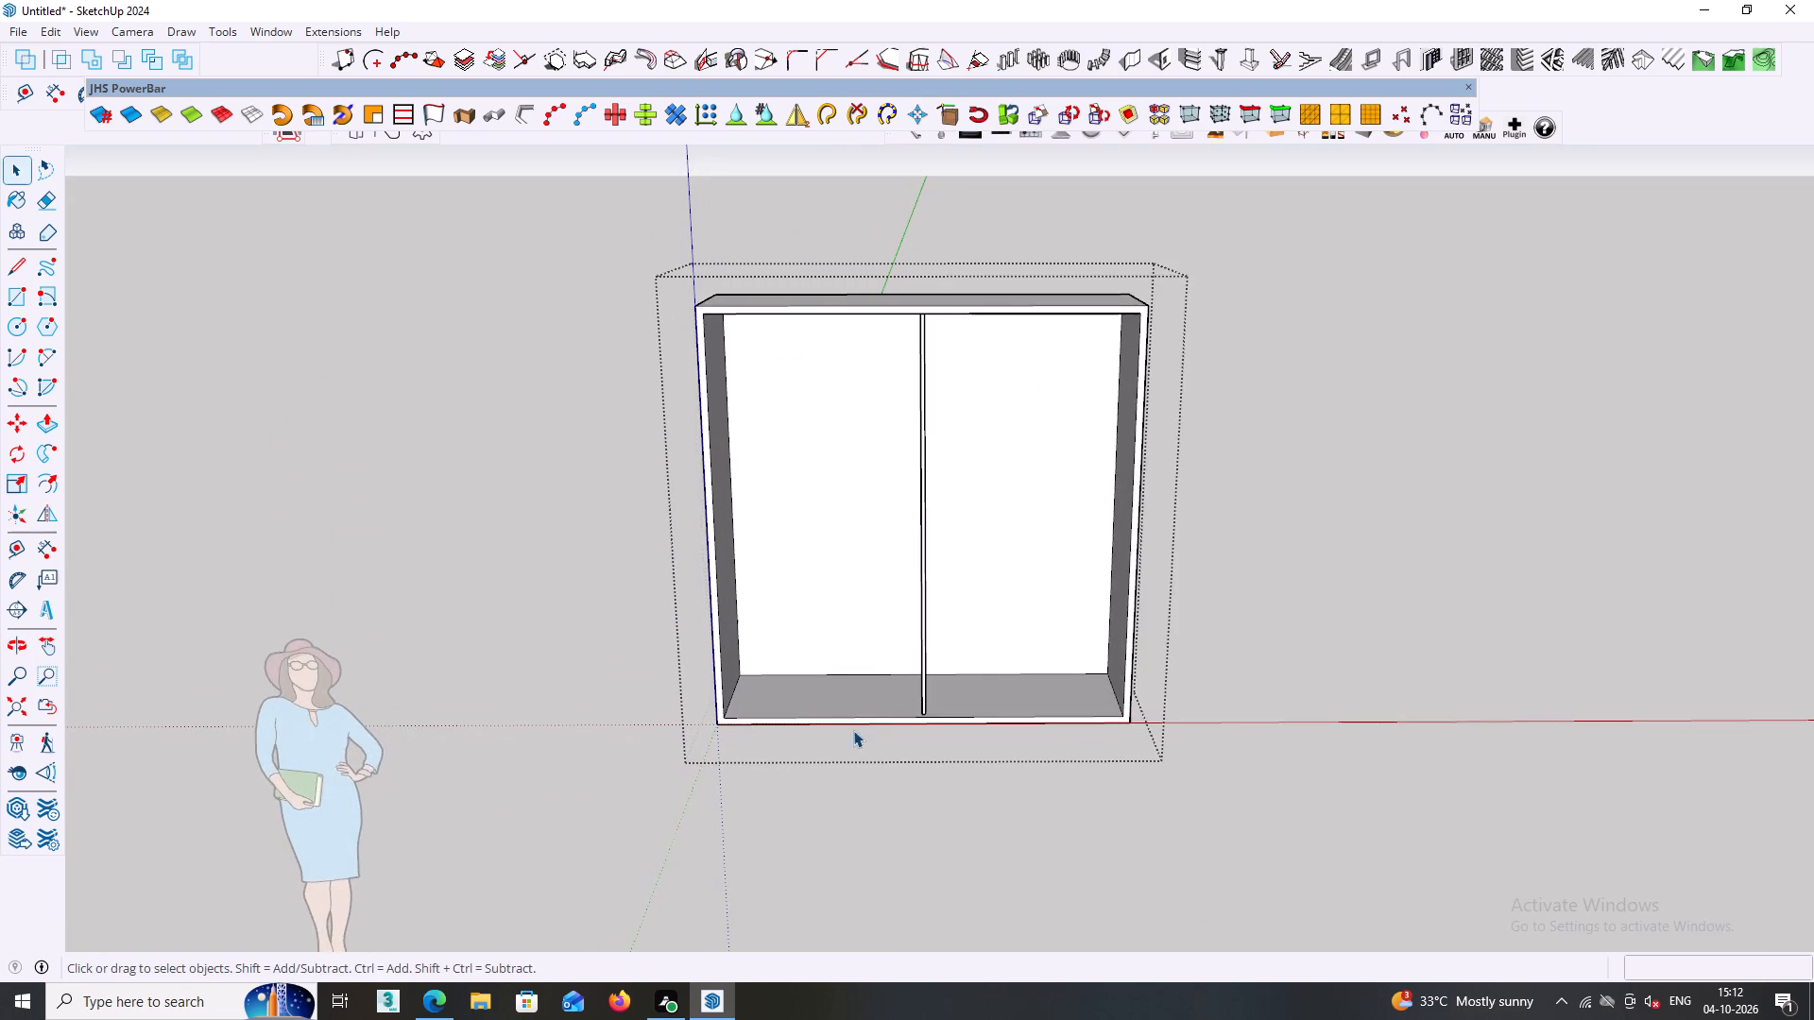
middle_drag(853, 730, 986, 711)
middle_drag(930, 734, 1038, 601)
middle_drag(1039, 600, 916, 611)
scroll(1027, 581, up, 2)
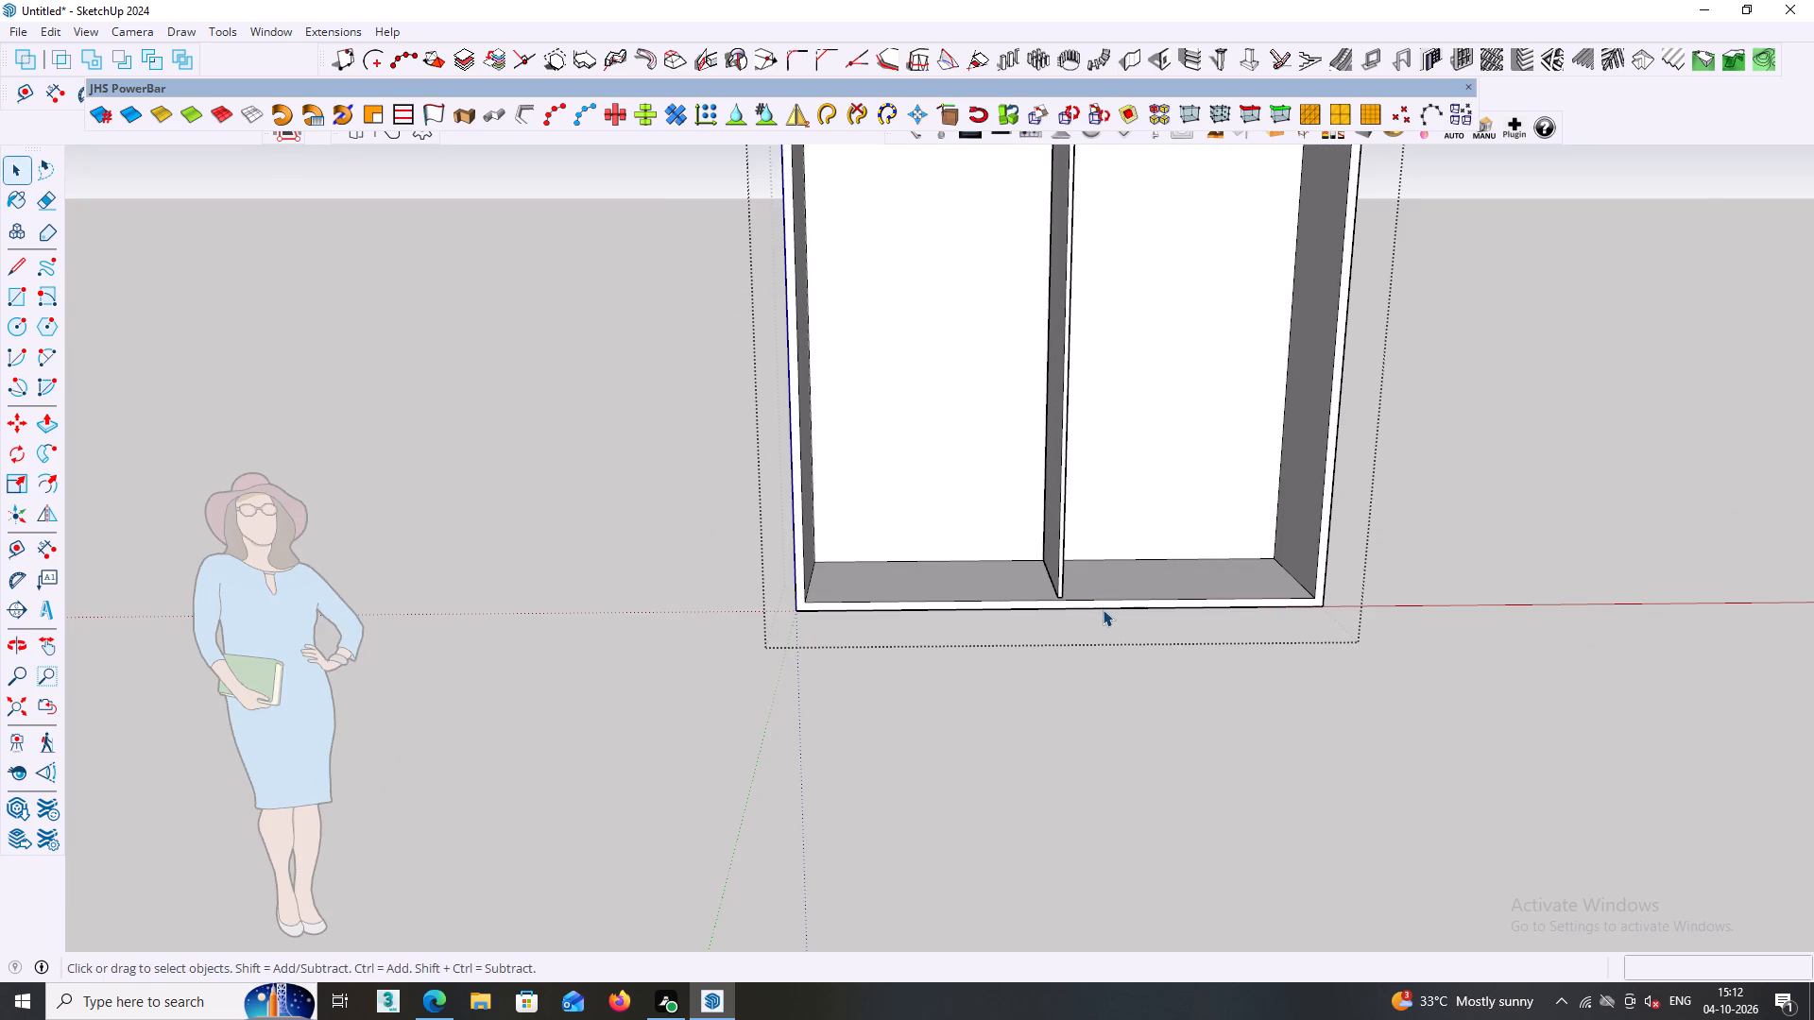
middle_drag(1103, 610, 1040, 737)
middle_drag(1043, 714, 1196, 651)
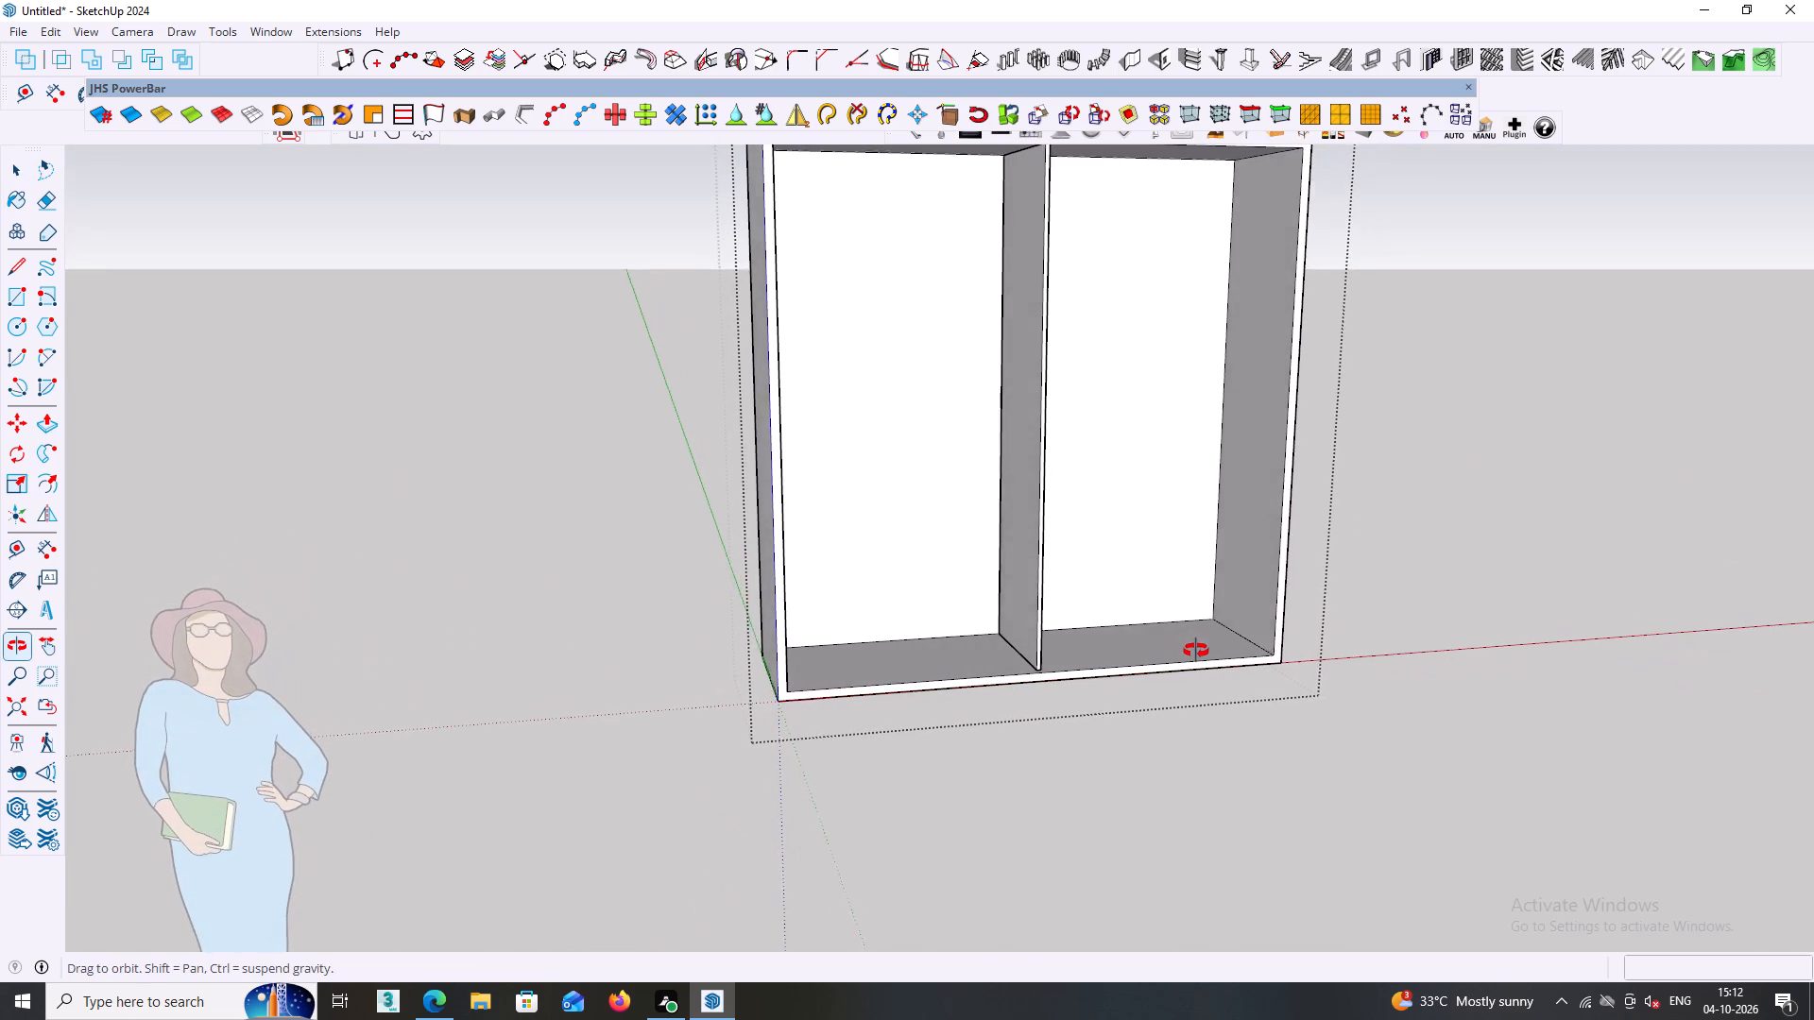
middle_drag(1196, 651, 1198, 653)
scroll(1005, 649, up, 4)
middle_drag(1069, 655, 975, 681)
scroll(979, 673, down, 4)
middle_drag(1002, 576, 1002, 550)
scroll(1003, 546, down, 5)
middle_drag(1015, 549, 1034, 749)
click(465, 607)
click(600, 606)
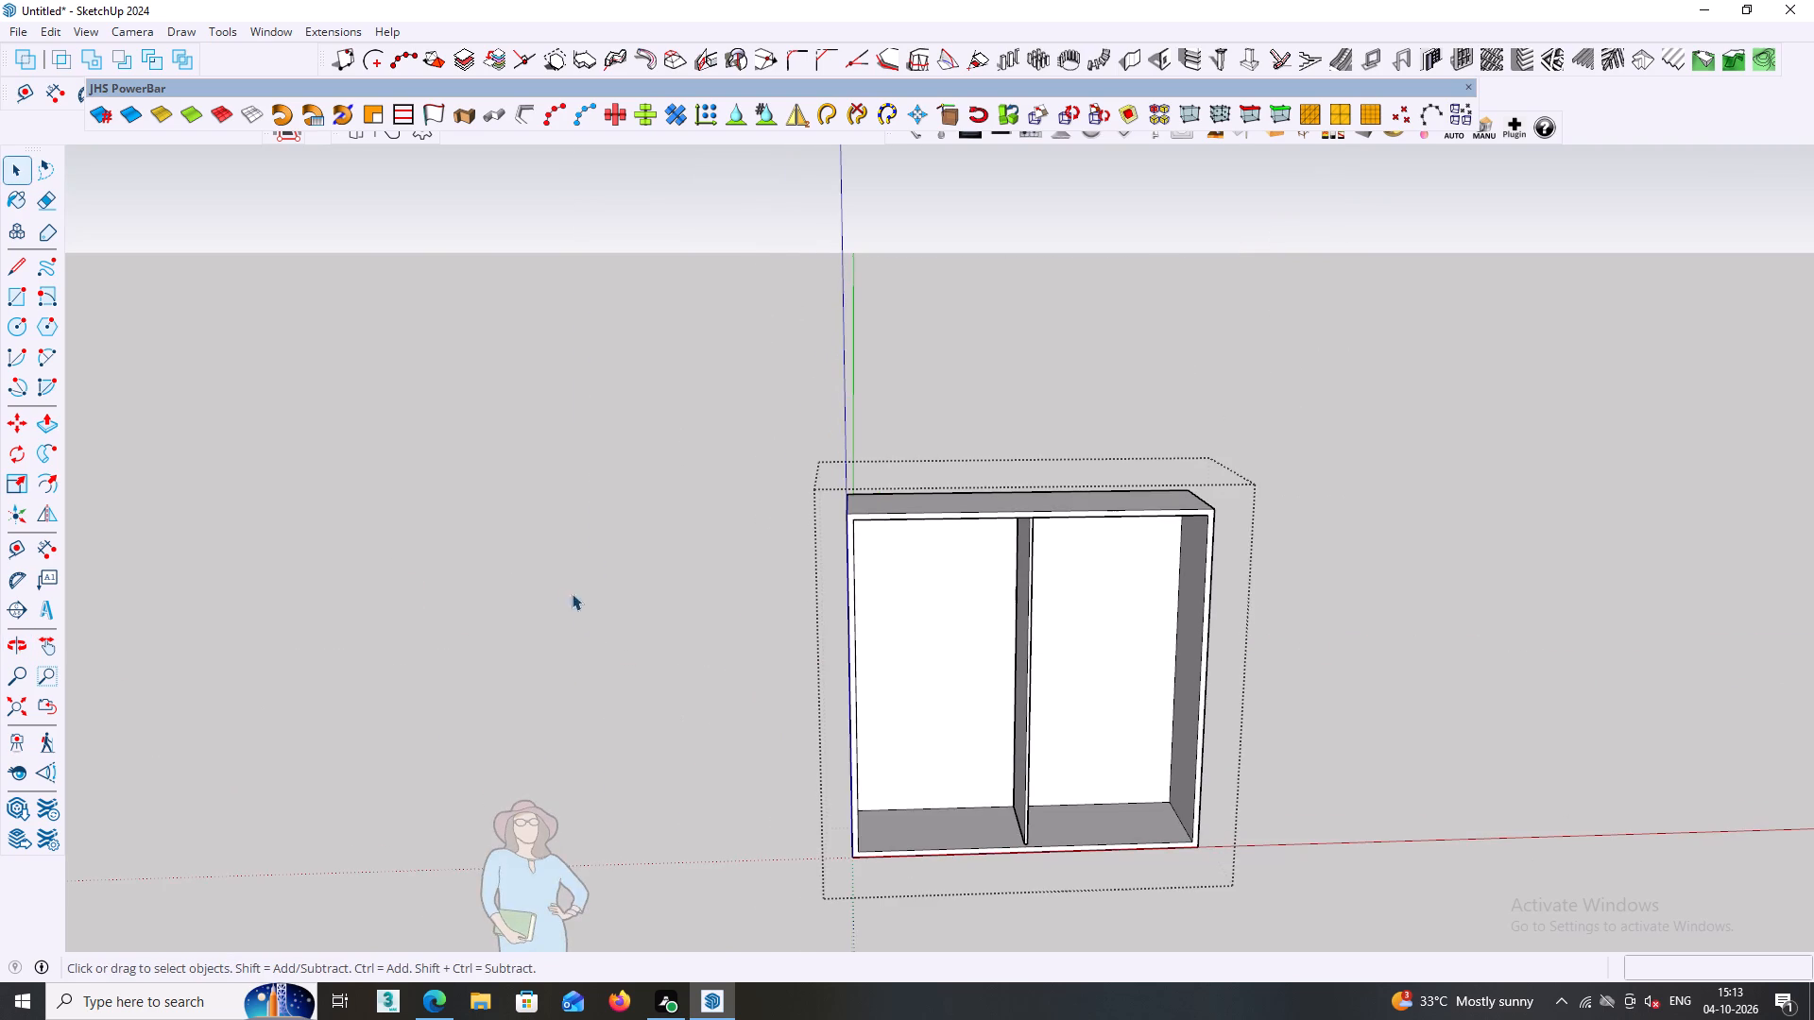
click(607, 589)
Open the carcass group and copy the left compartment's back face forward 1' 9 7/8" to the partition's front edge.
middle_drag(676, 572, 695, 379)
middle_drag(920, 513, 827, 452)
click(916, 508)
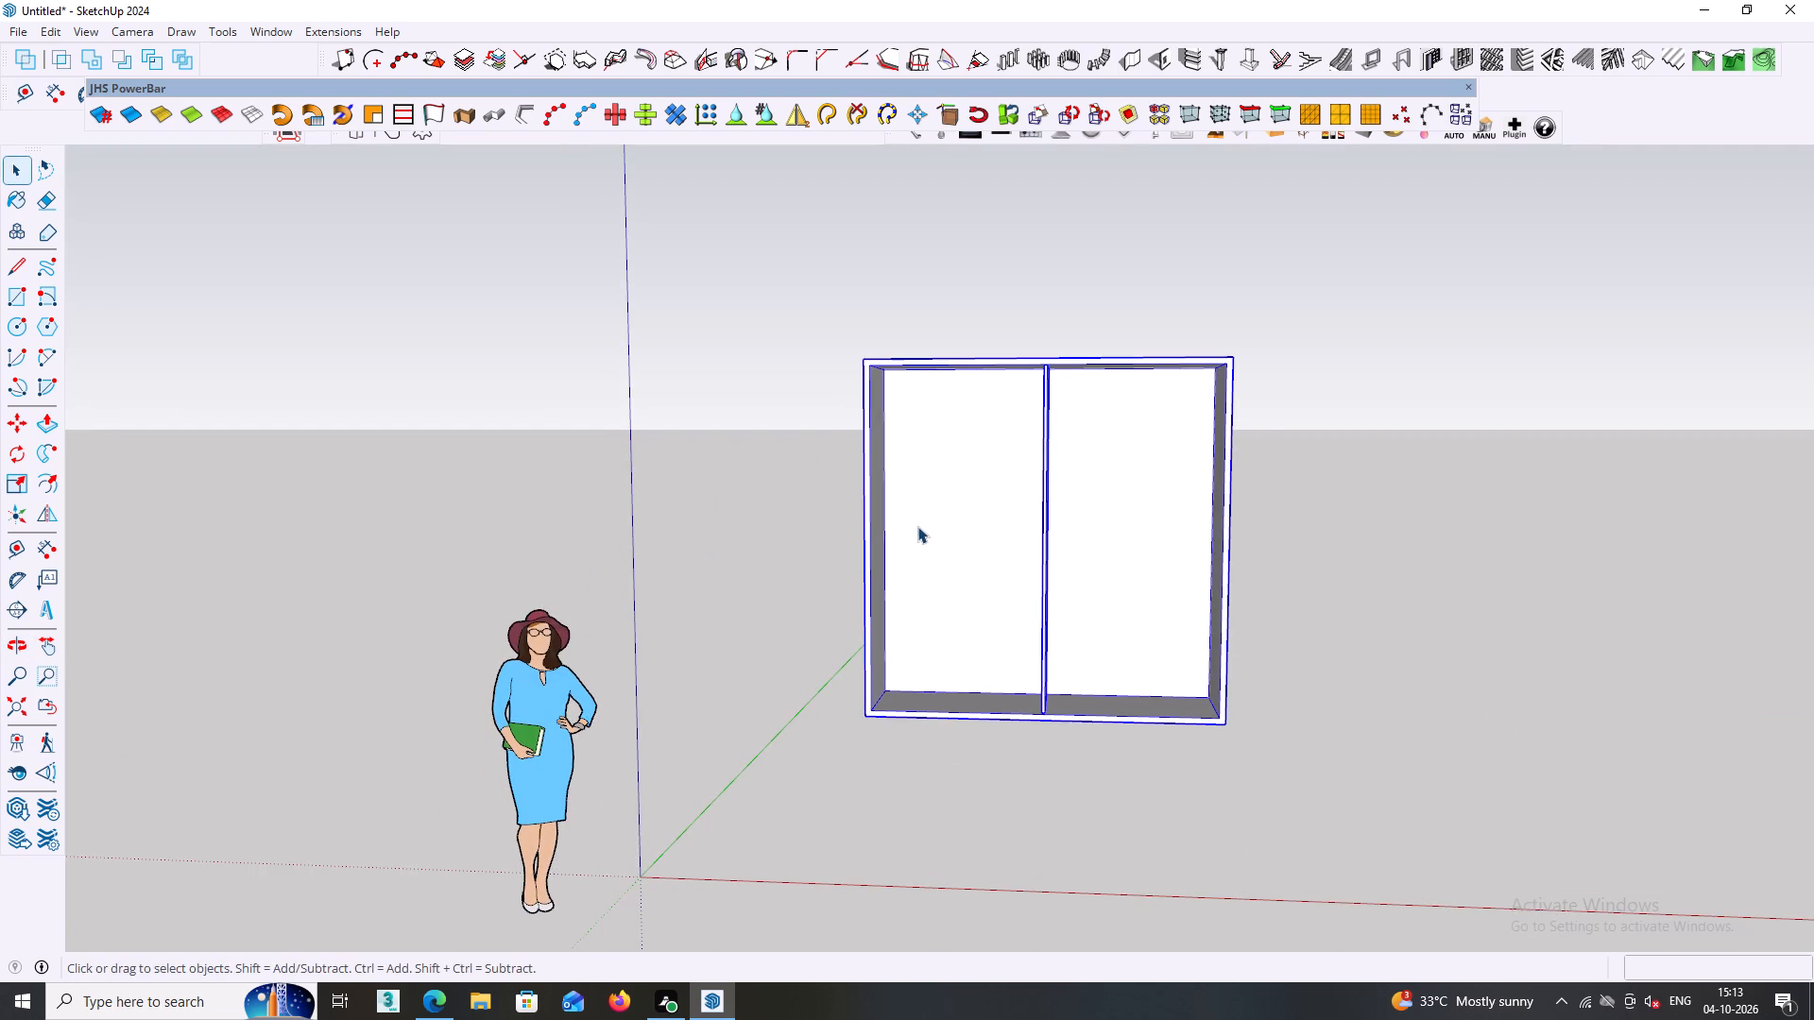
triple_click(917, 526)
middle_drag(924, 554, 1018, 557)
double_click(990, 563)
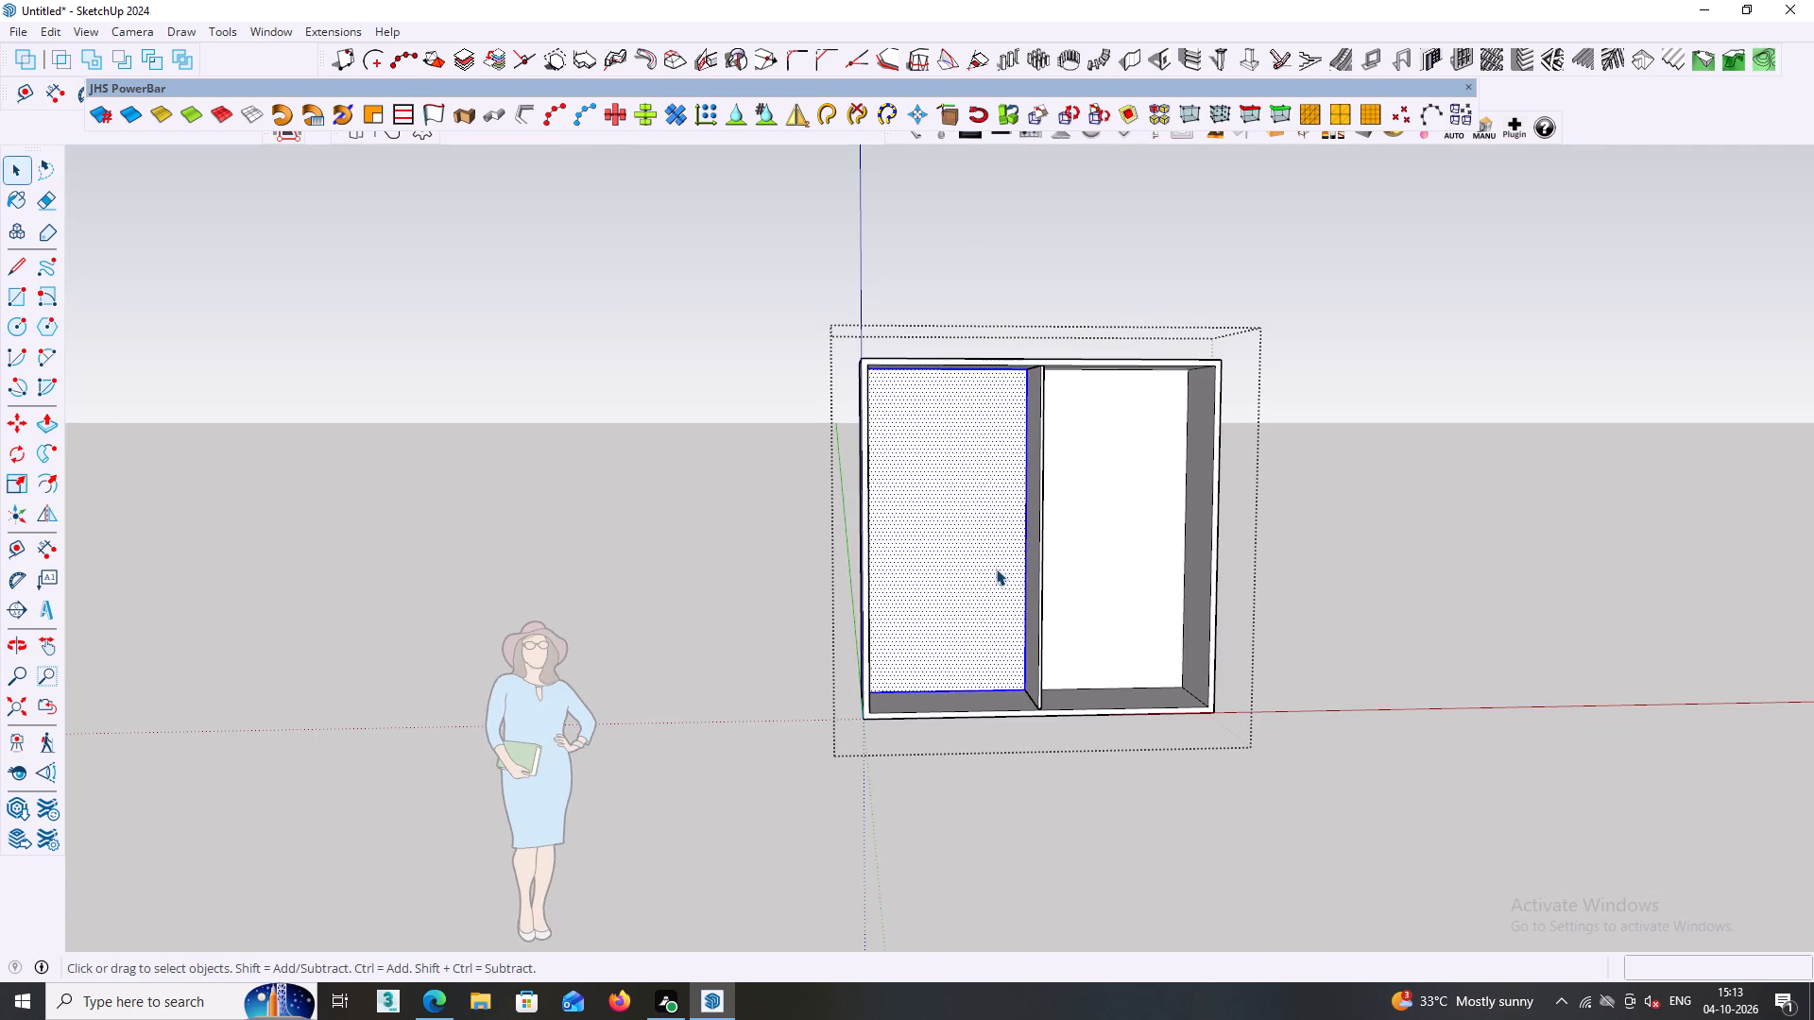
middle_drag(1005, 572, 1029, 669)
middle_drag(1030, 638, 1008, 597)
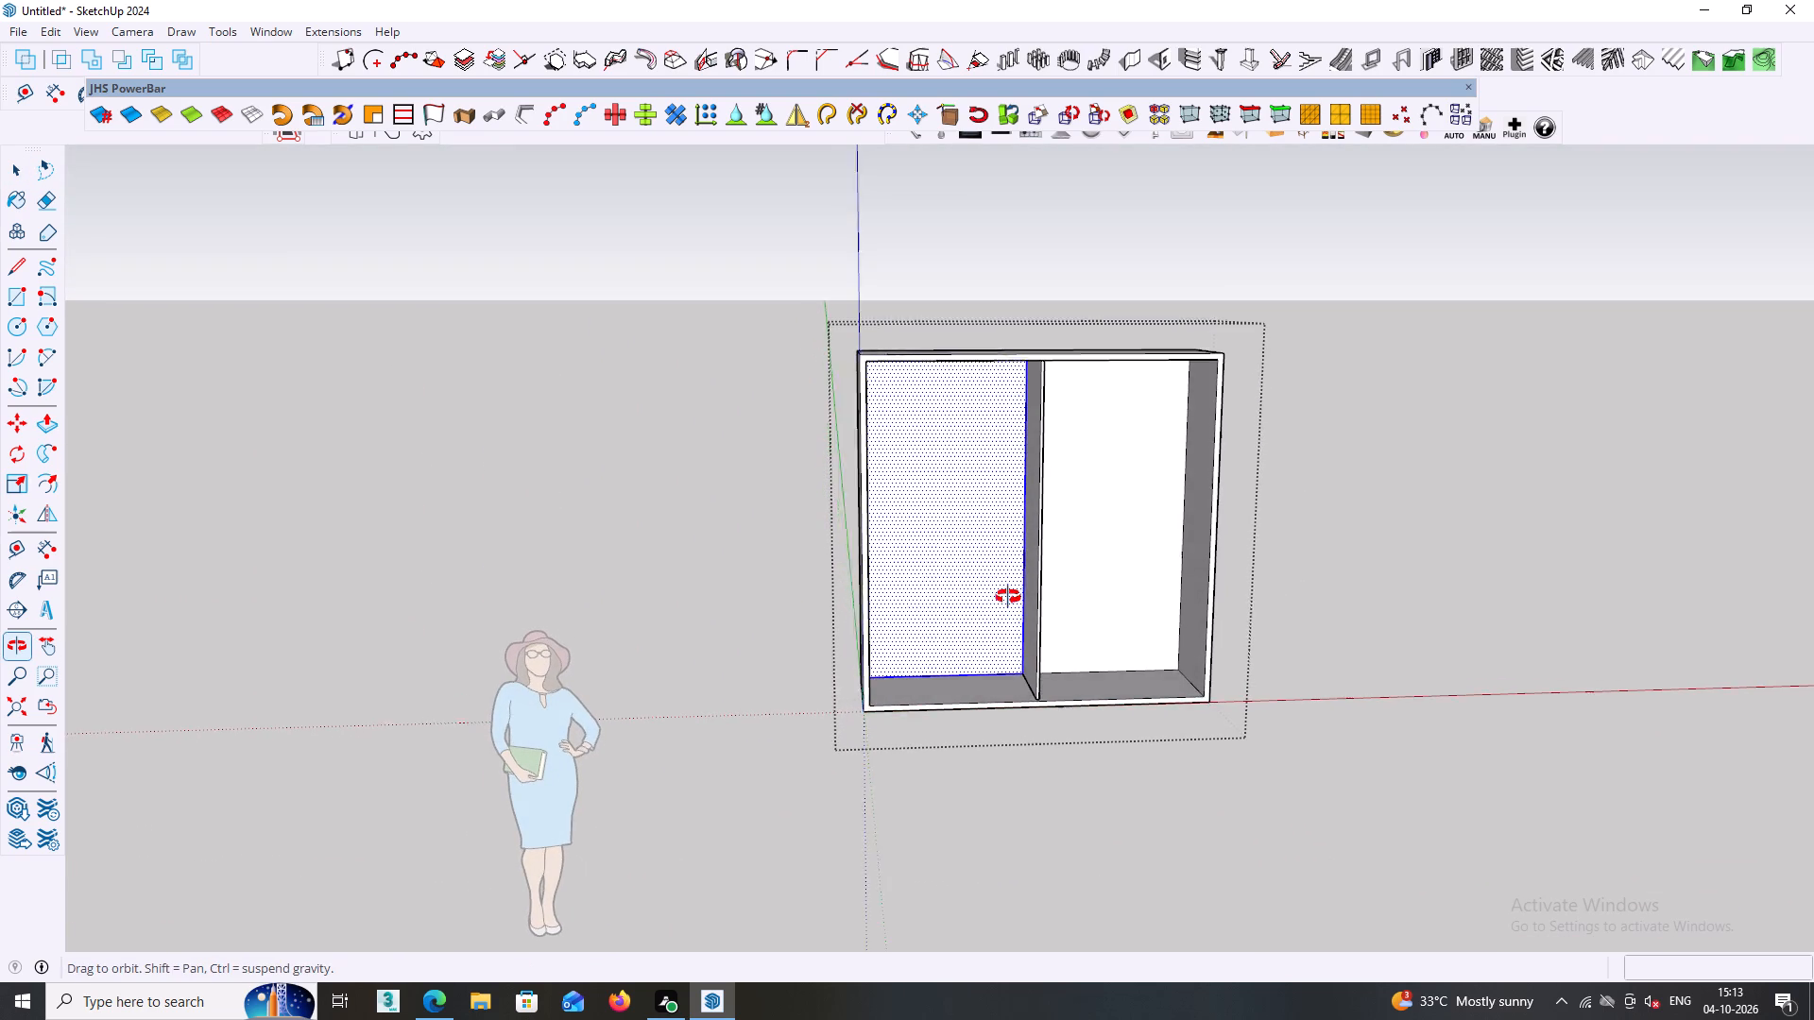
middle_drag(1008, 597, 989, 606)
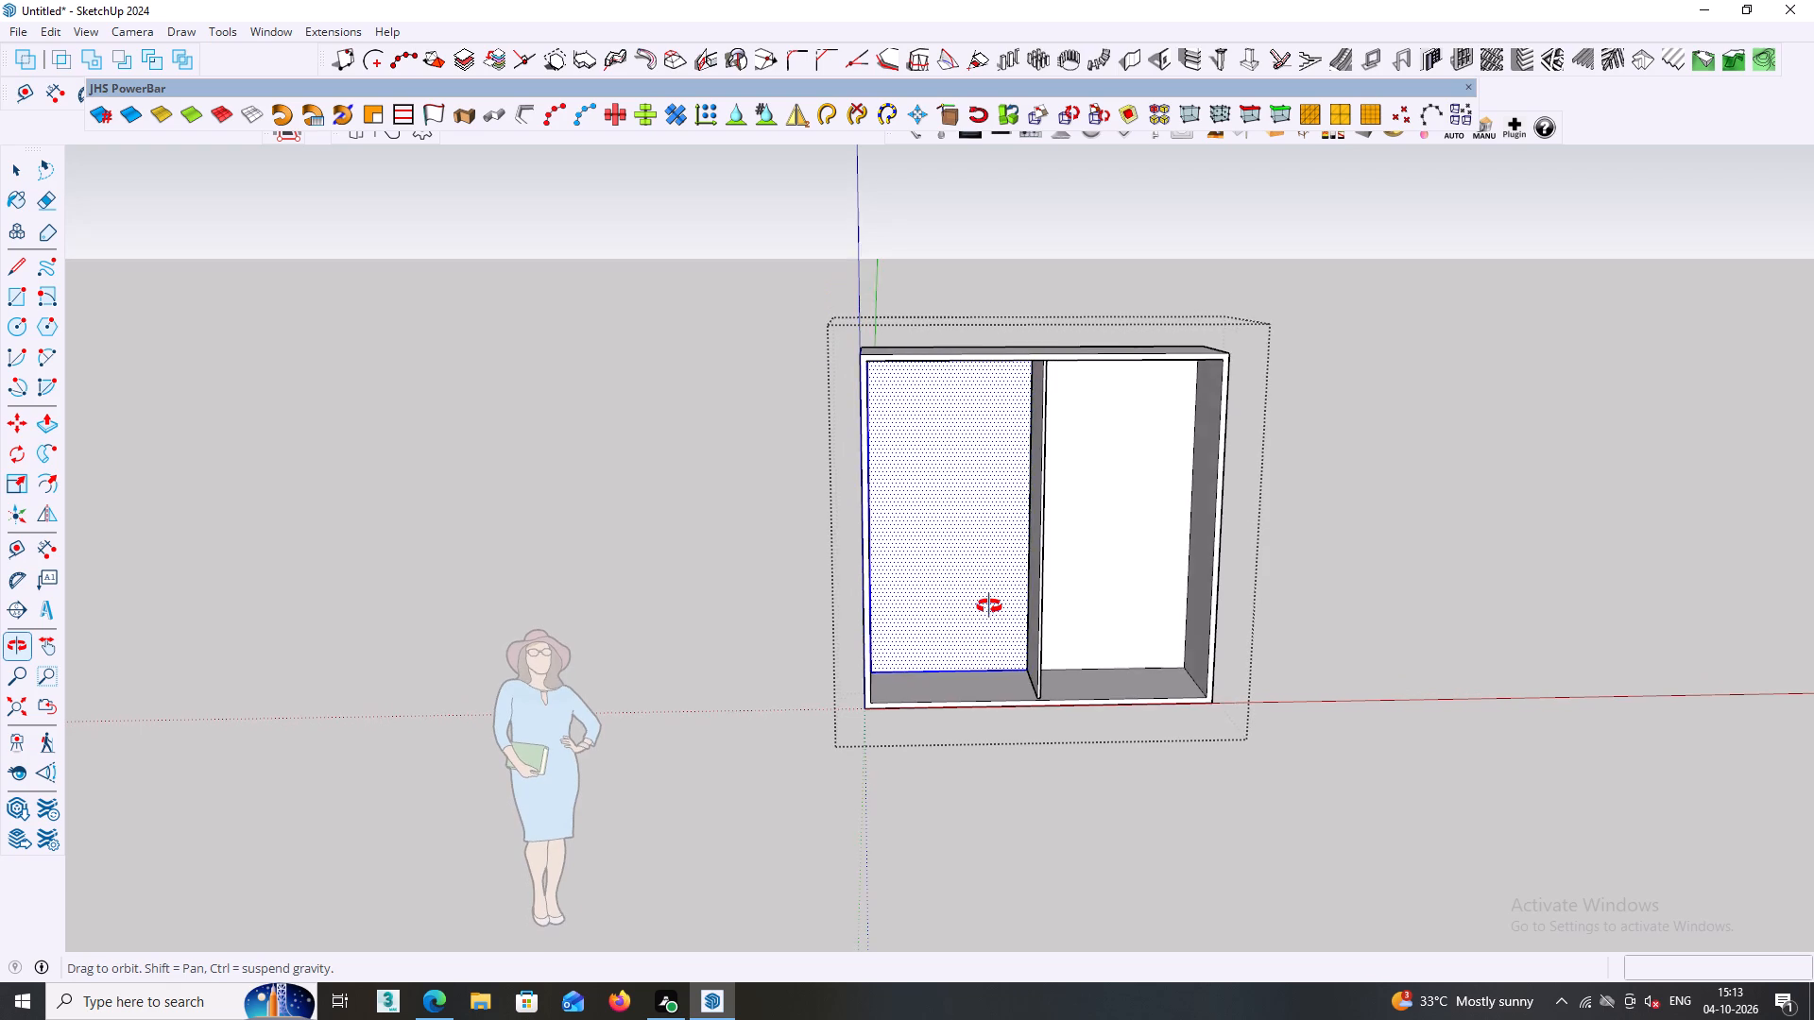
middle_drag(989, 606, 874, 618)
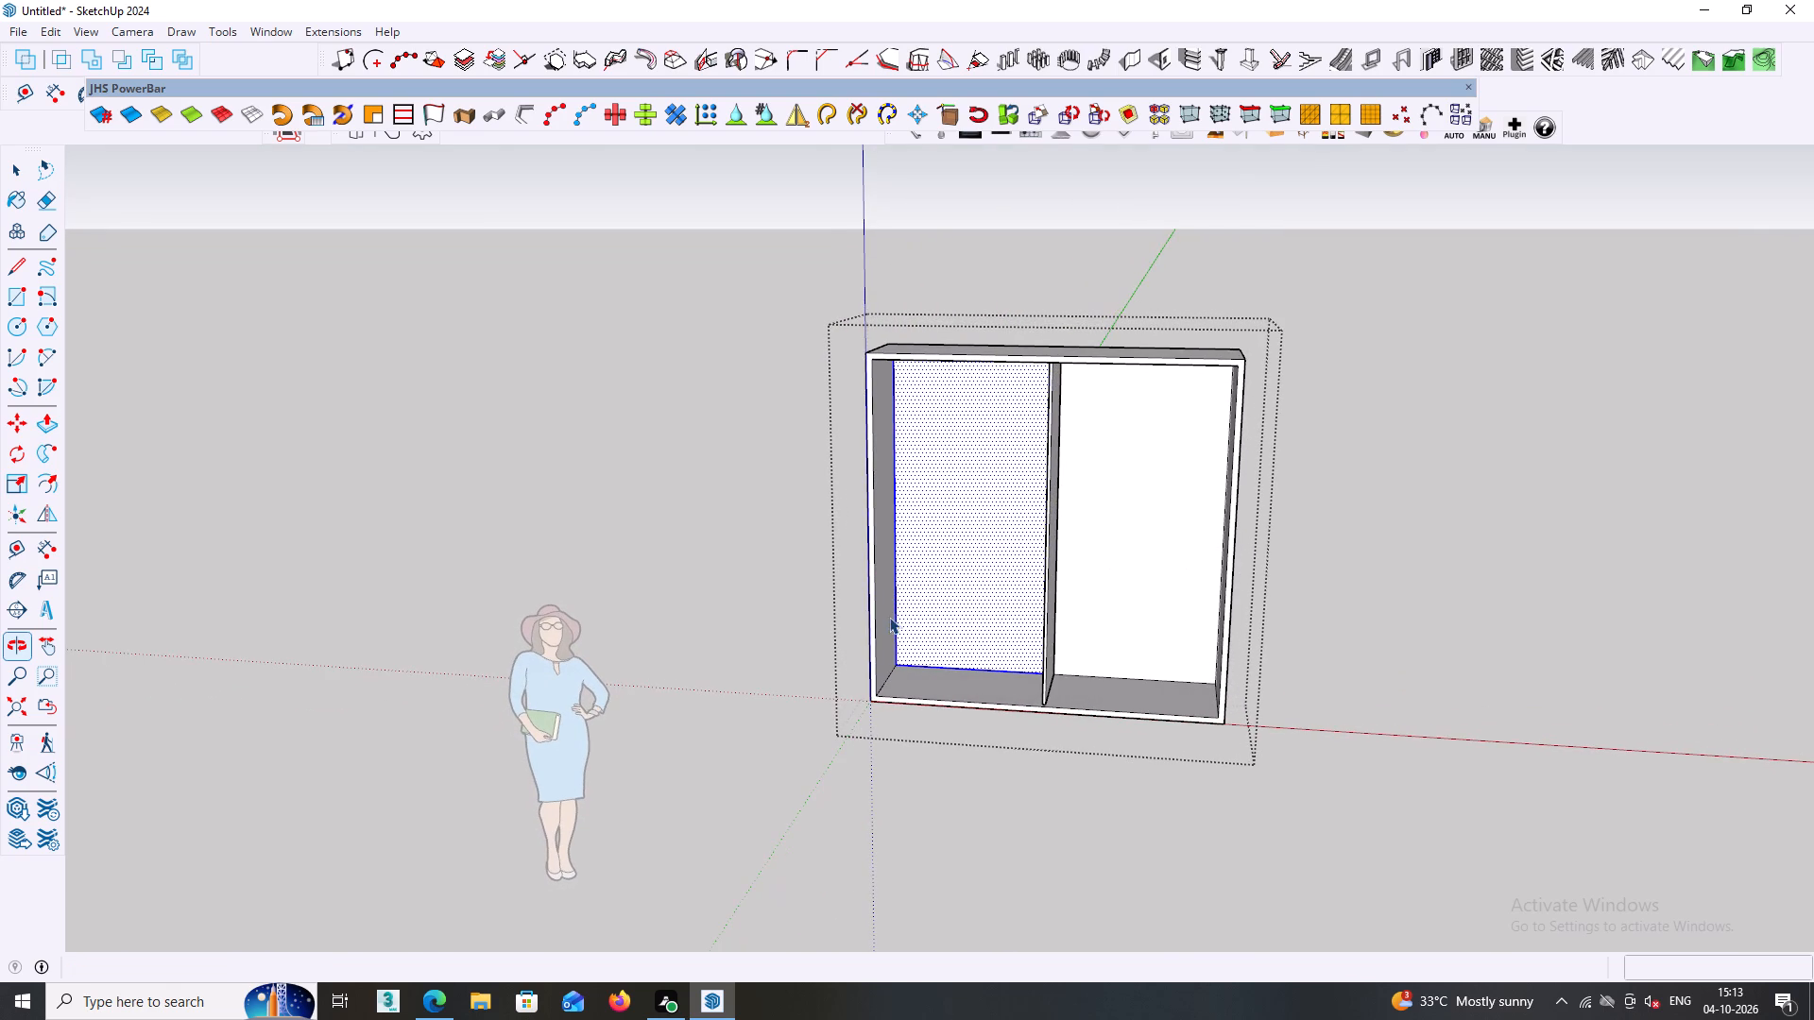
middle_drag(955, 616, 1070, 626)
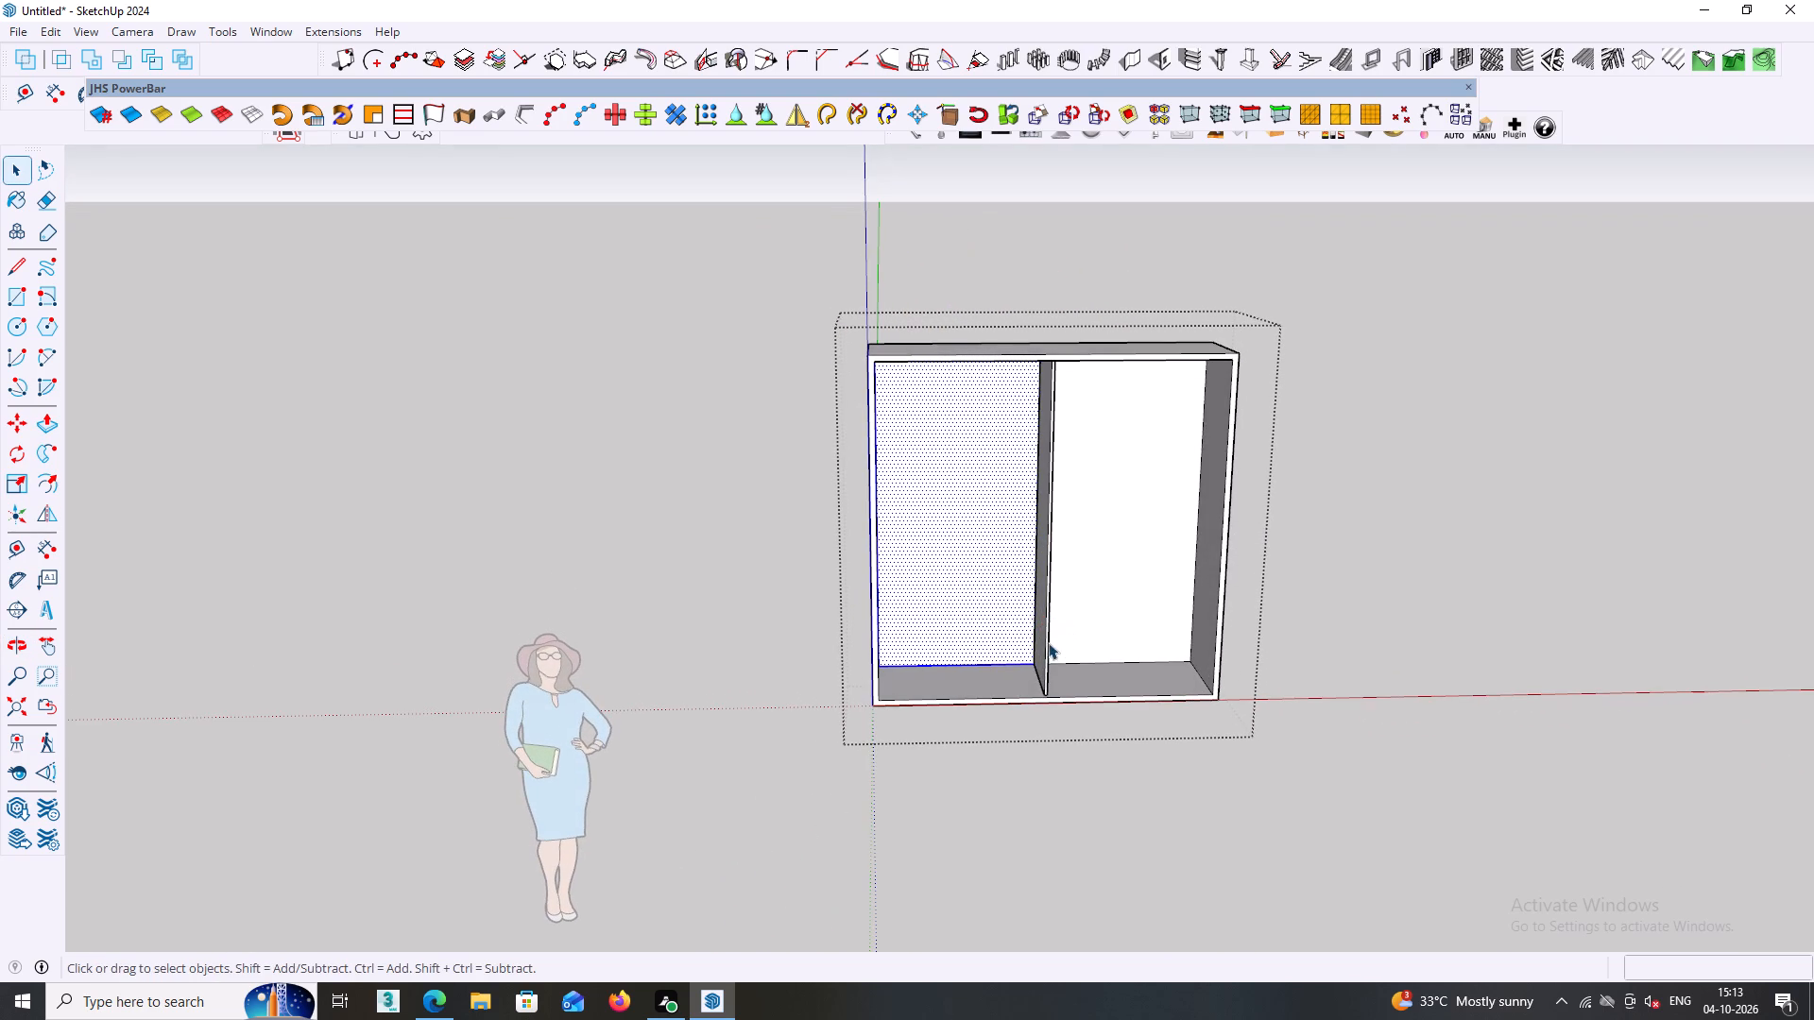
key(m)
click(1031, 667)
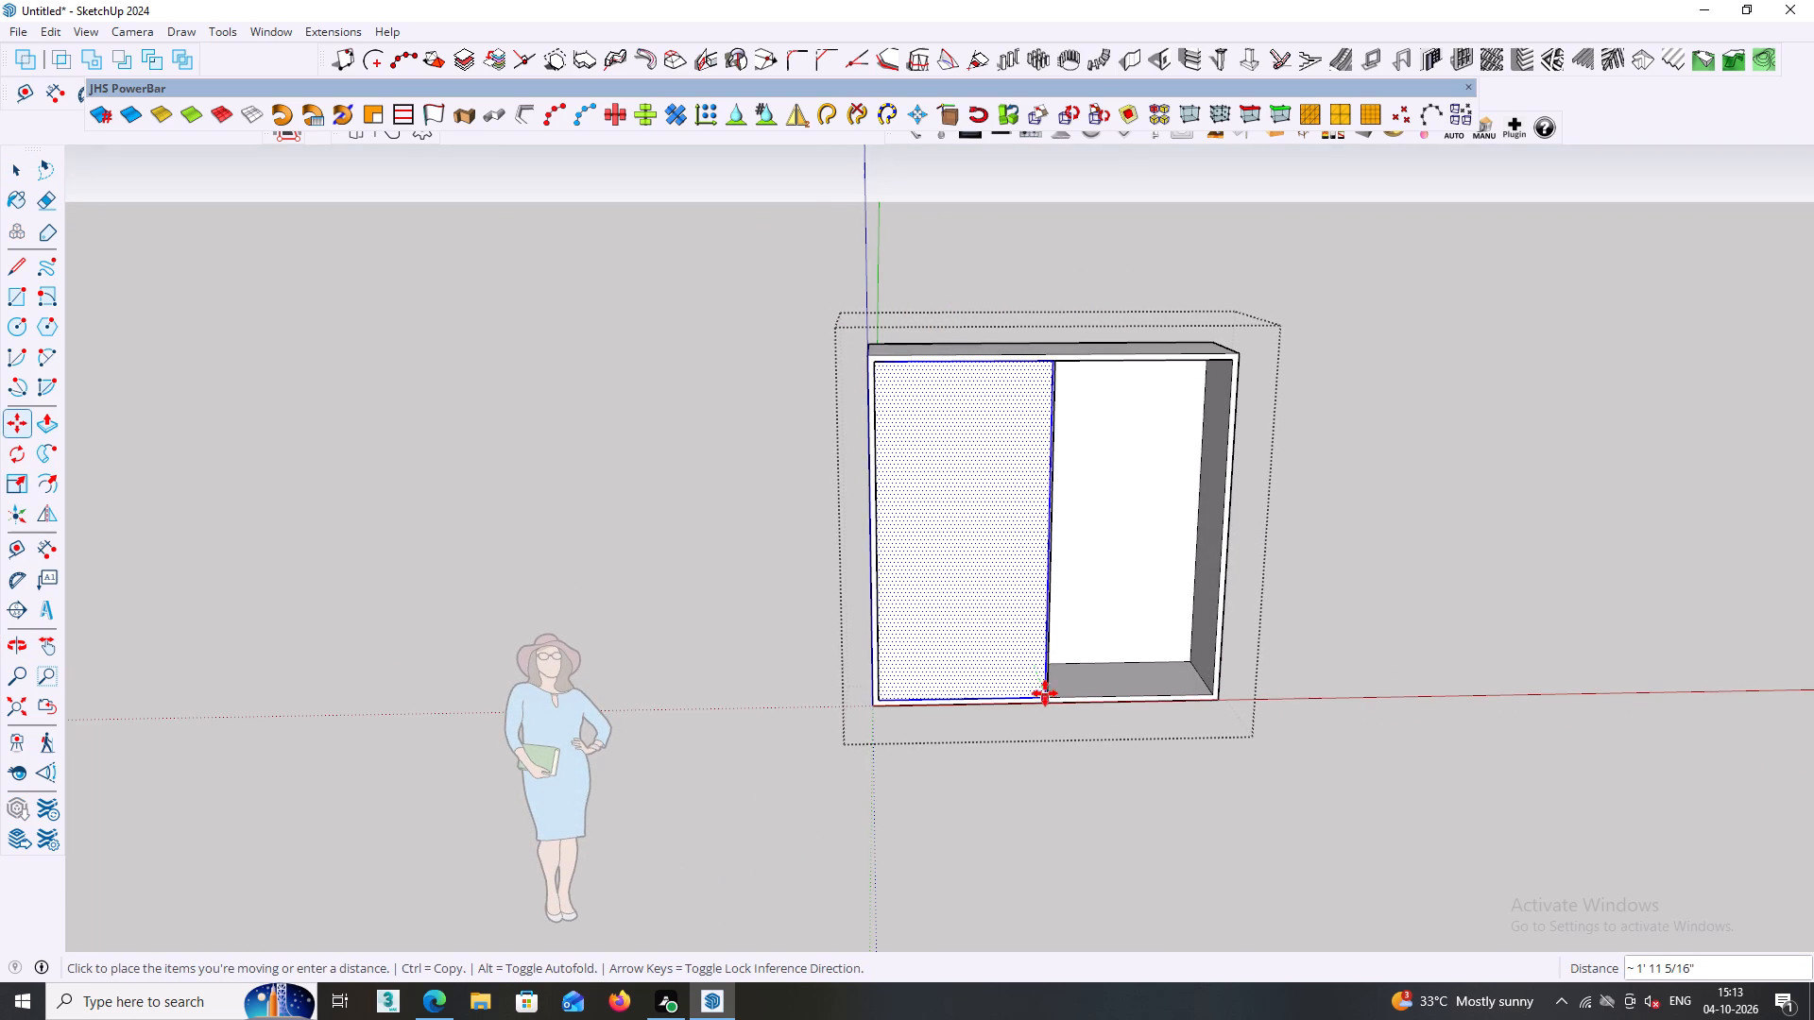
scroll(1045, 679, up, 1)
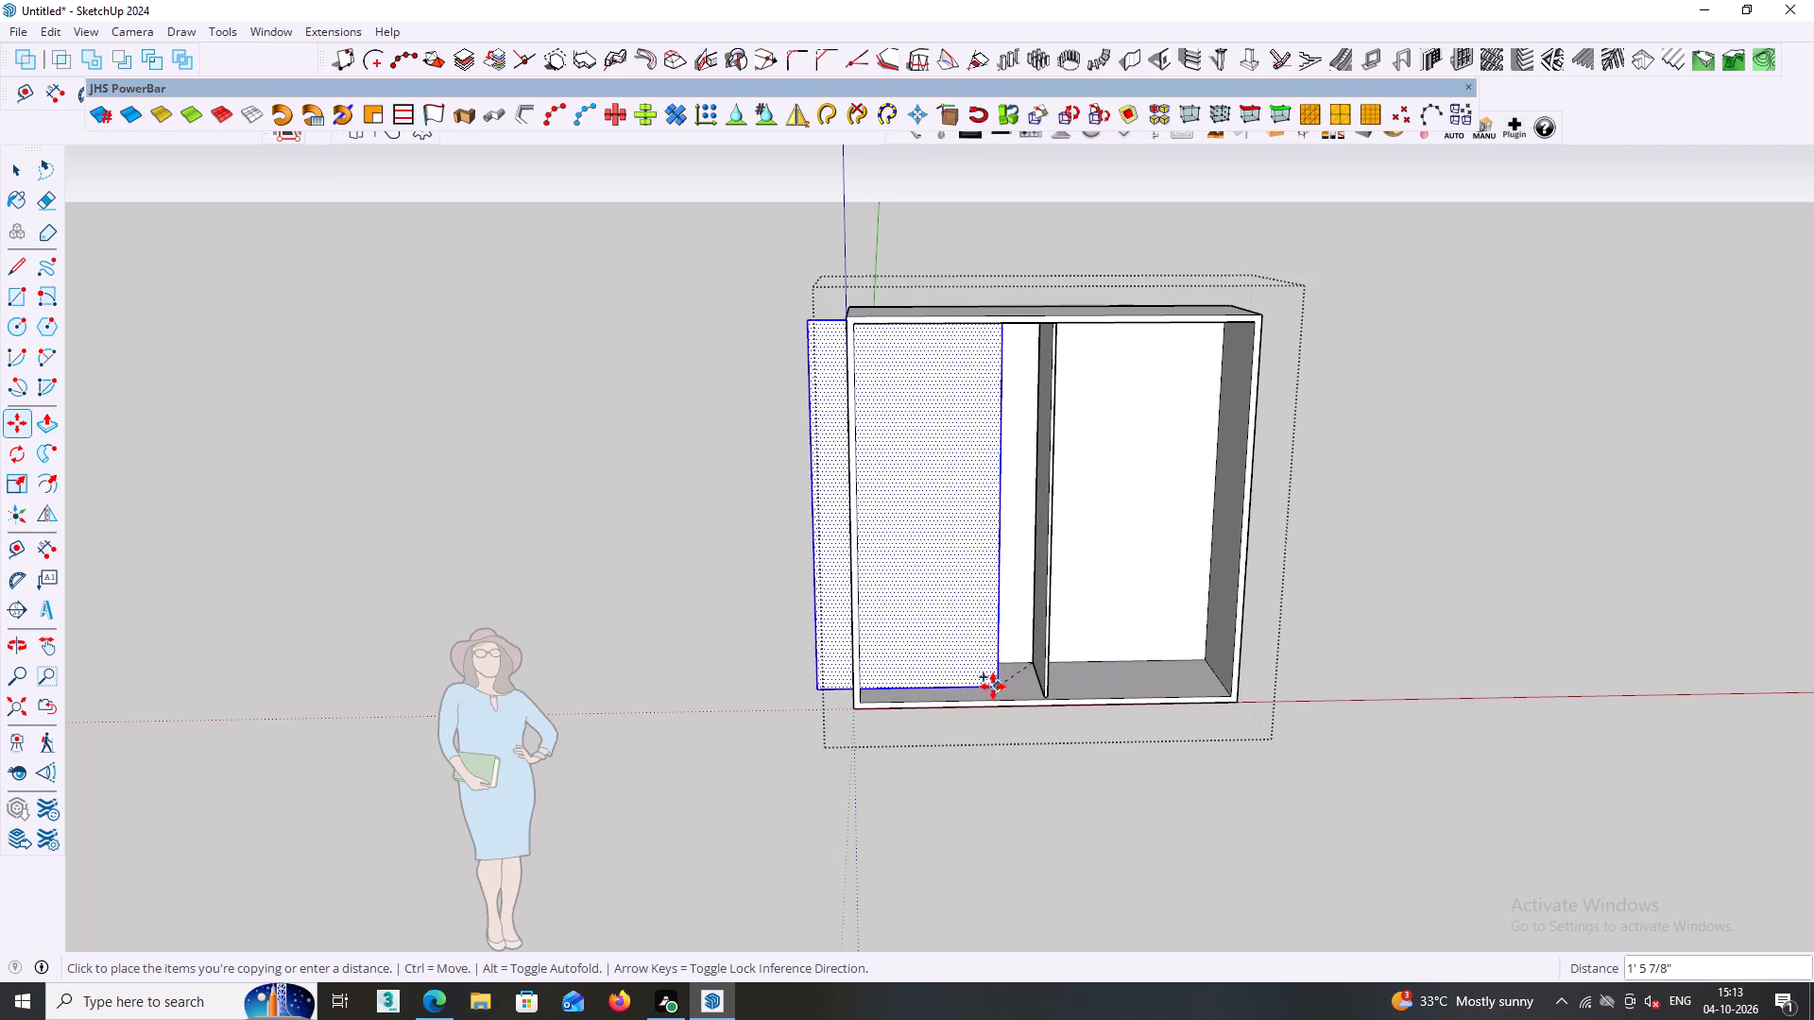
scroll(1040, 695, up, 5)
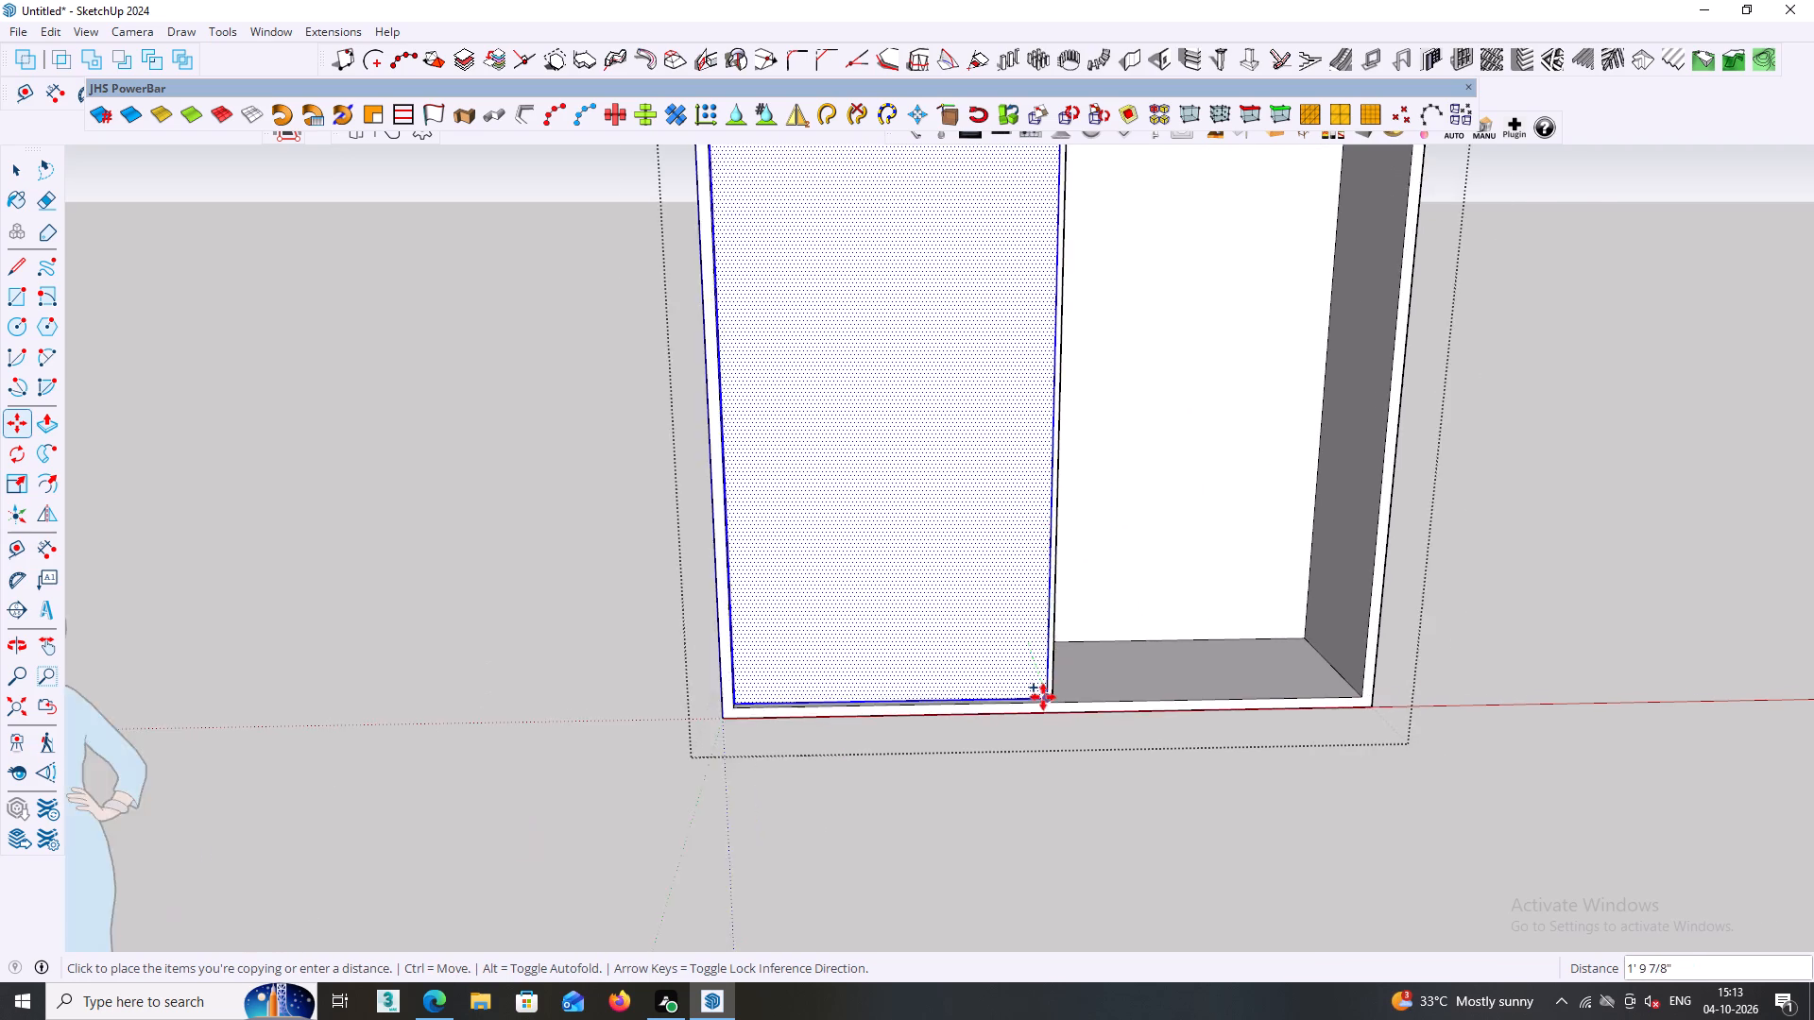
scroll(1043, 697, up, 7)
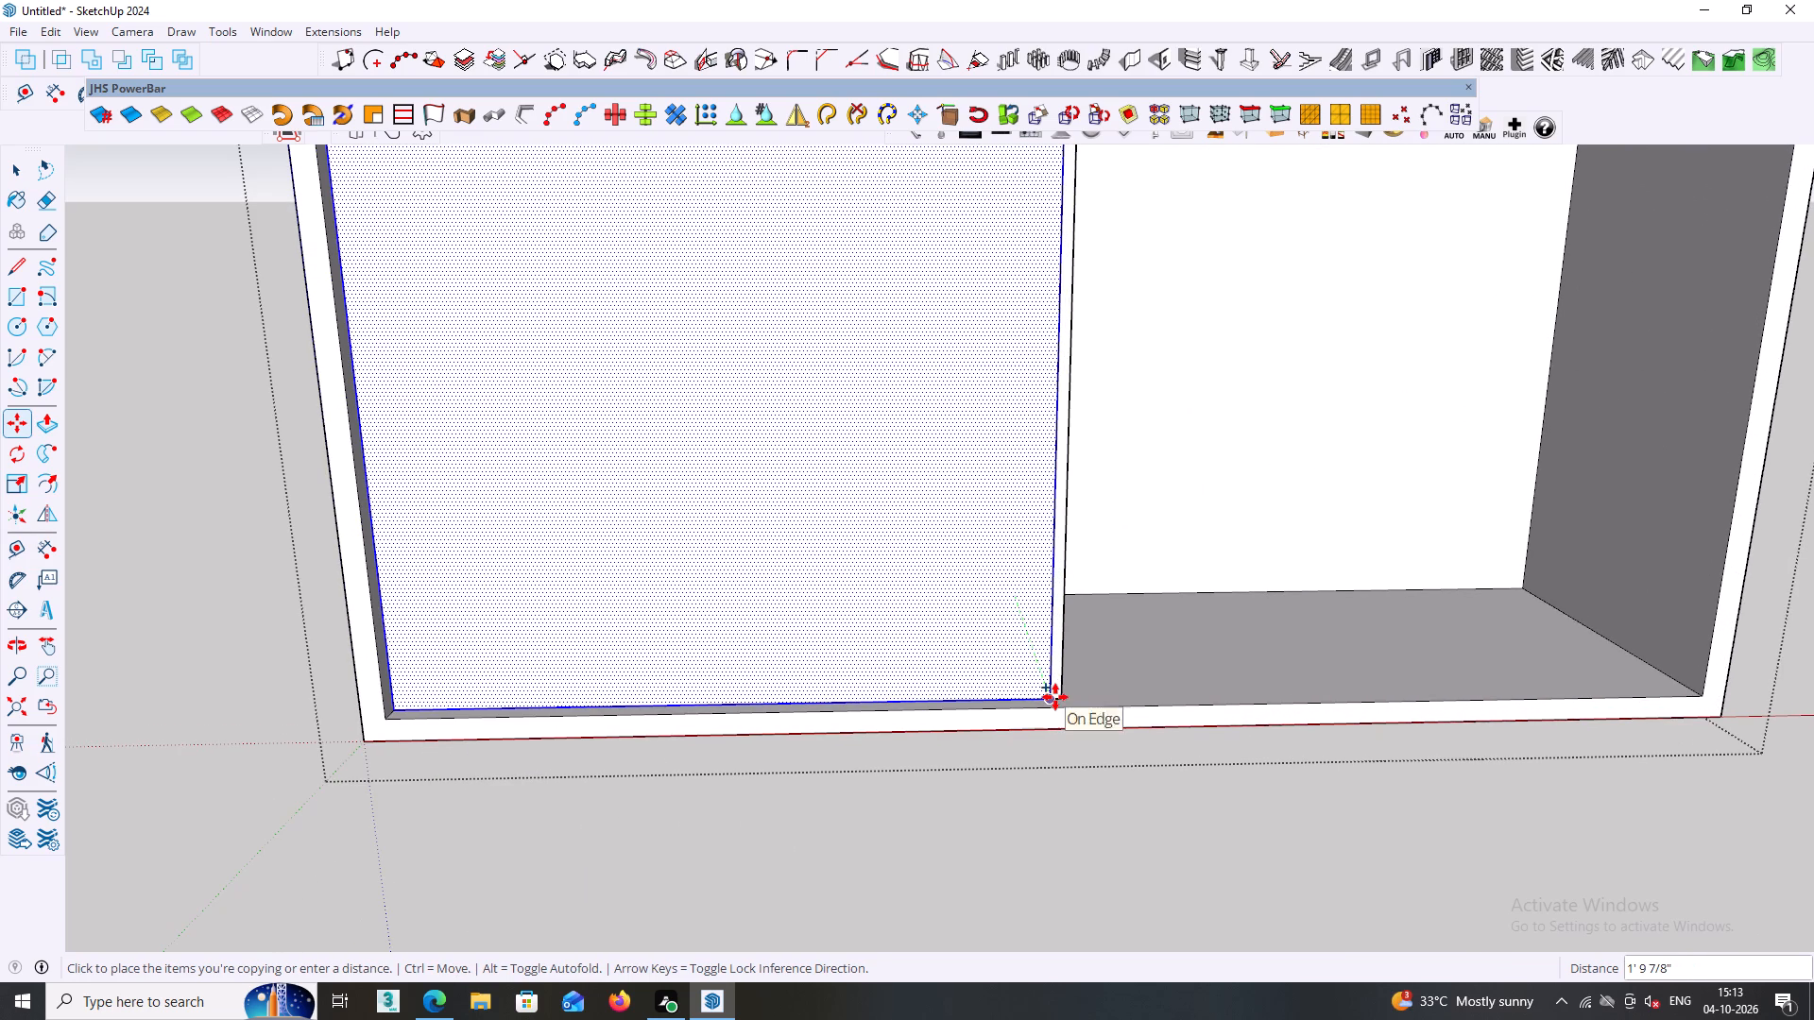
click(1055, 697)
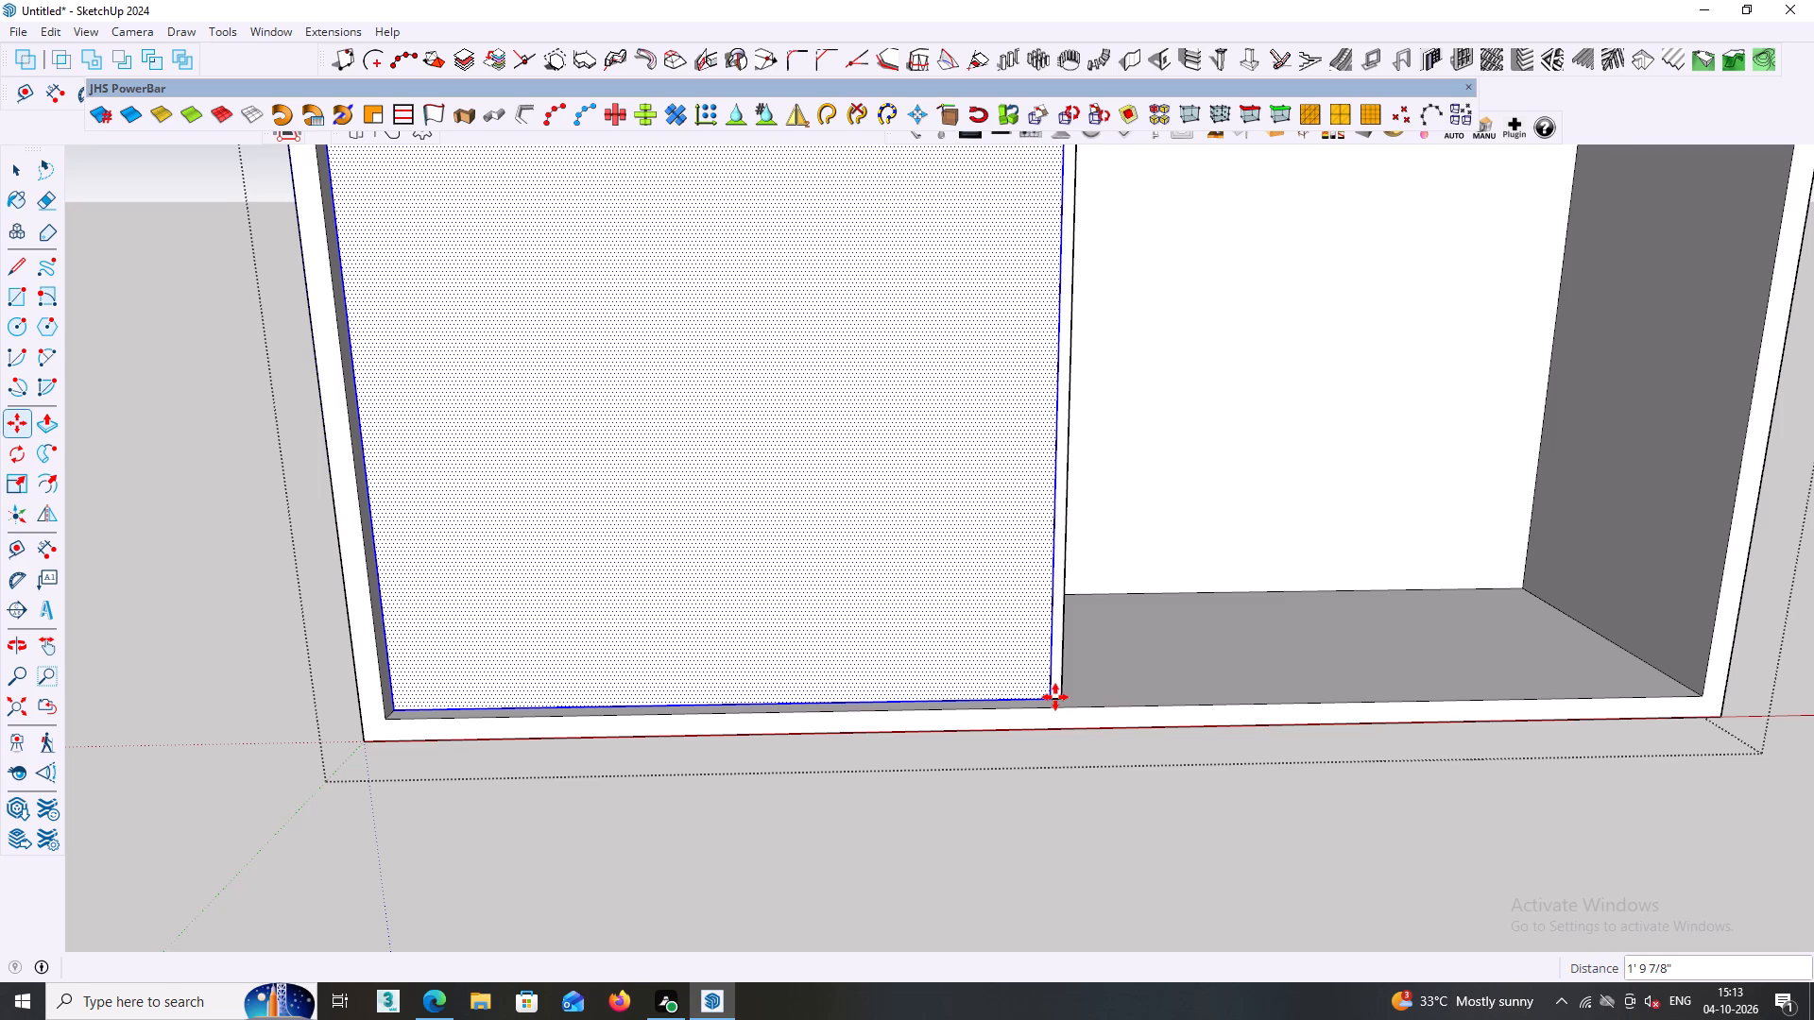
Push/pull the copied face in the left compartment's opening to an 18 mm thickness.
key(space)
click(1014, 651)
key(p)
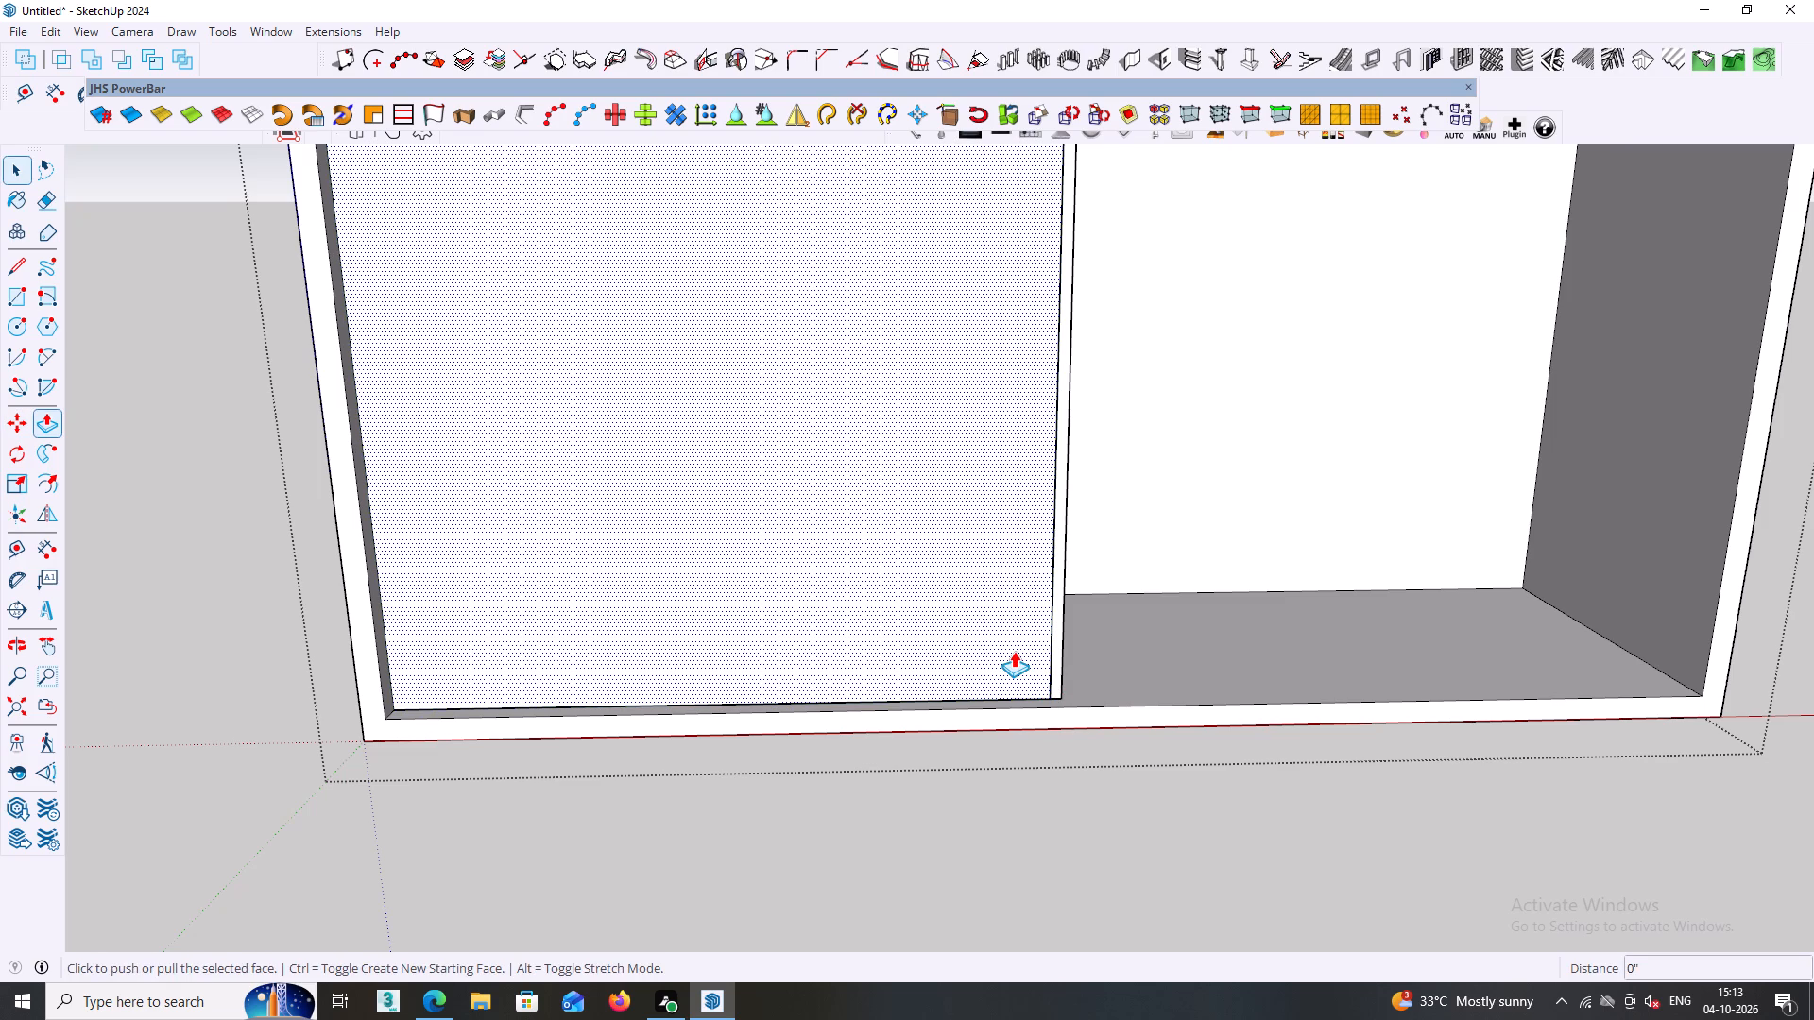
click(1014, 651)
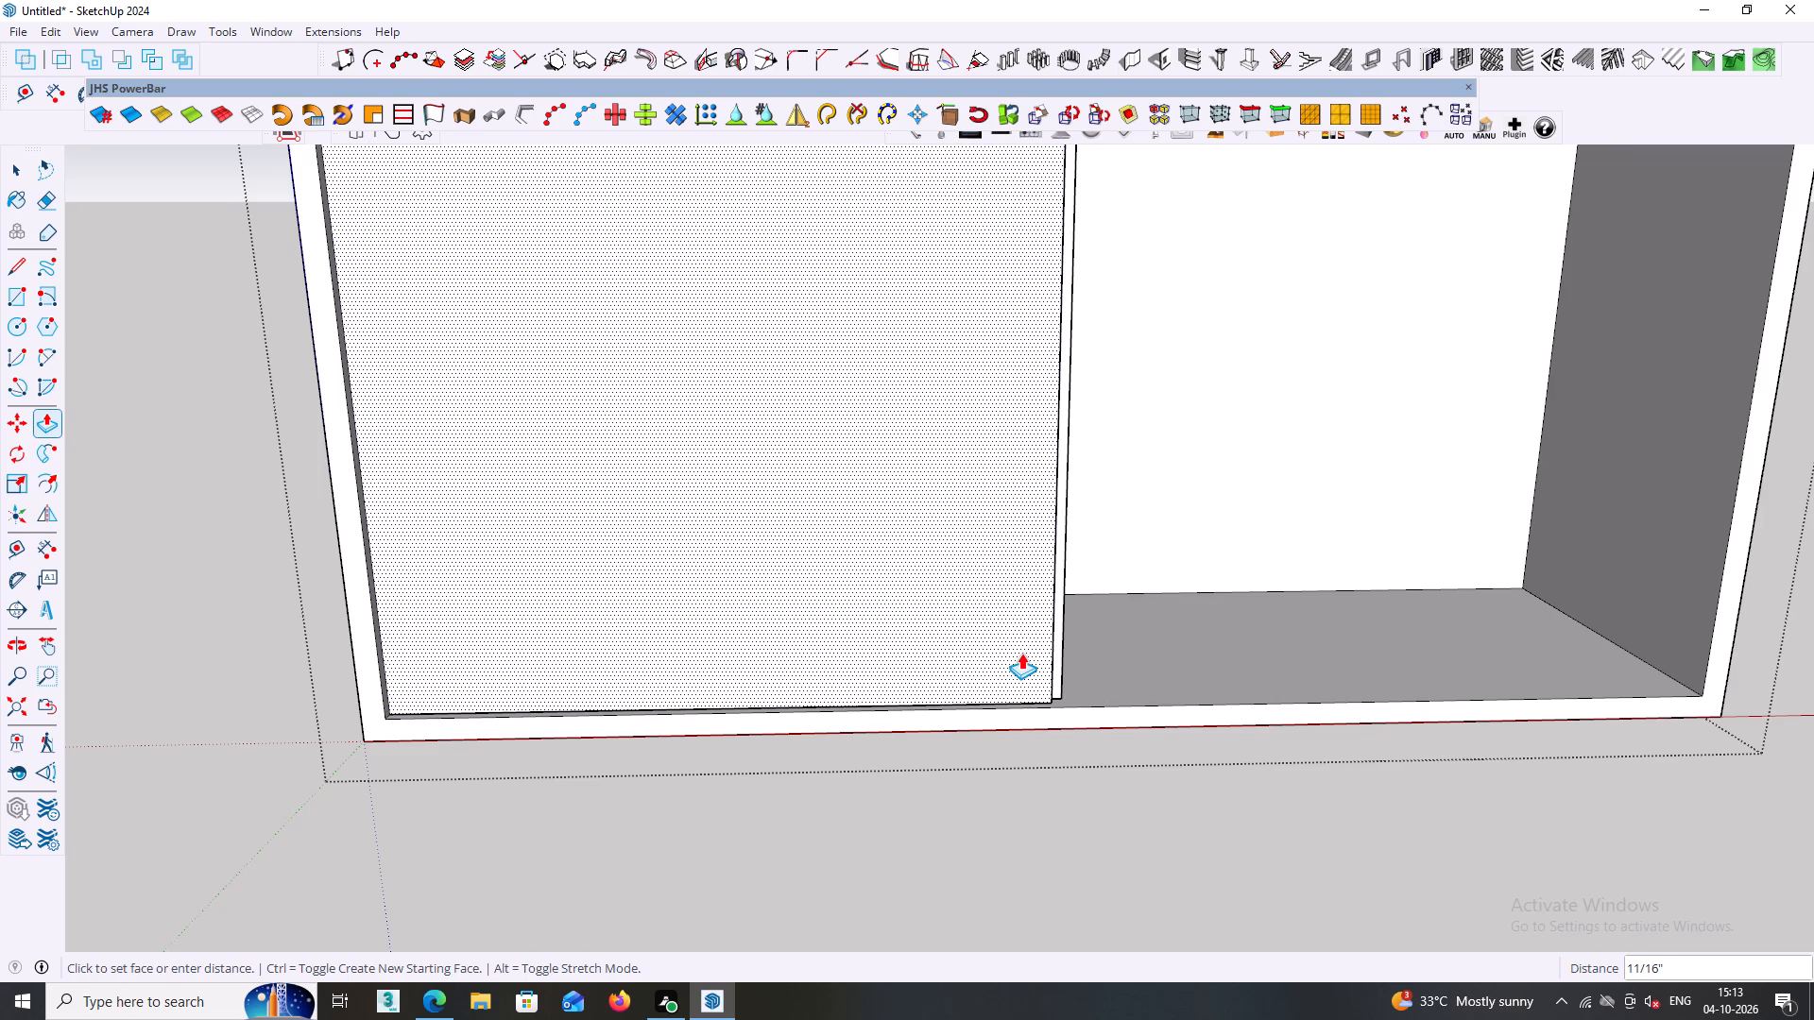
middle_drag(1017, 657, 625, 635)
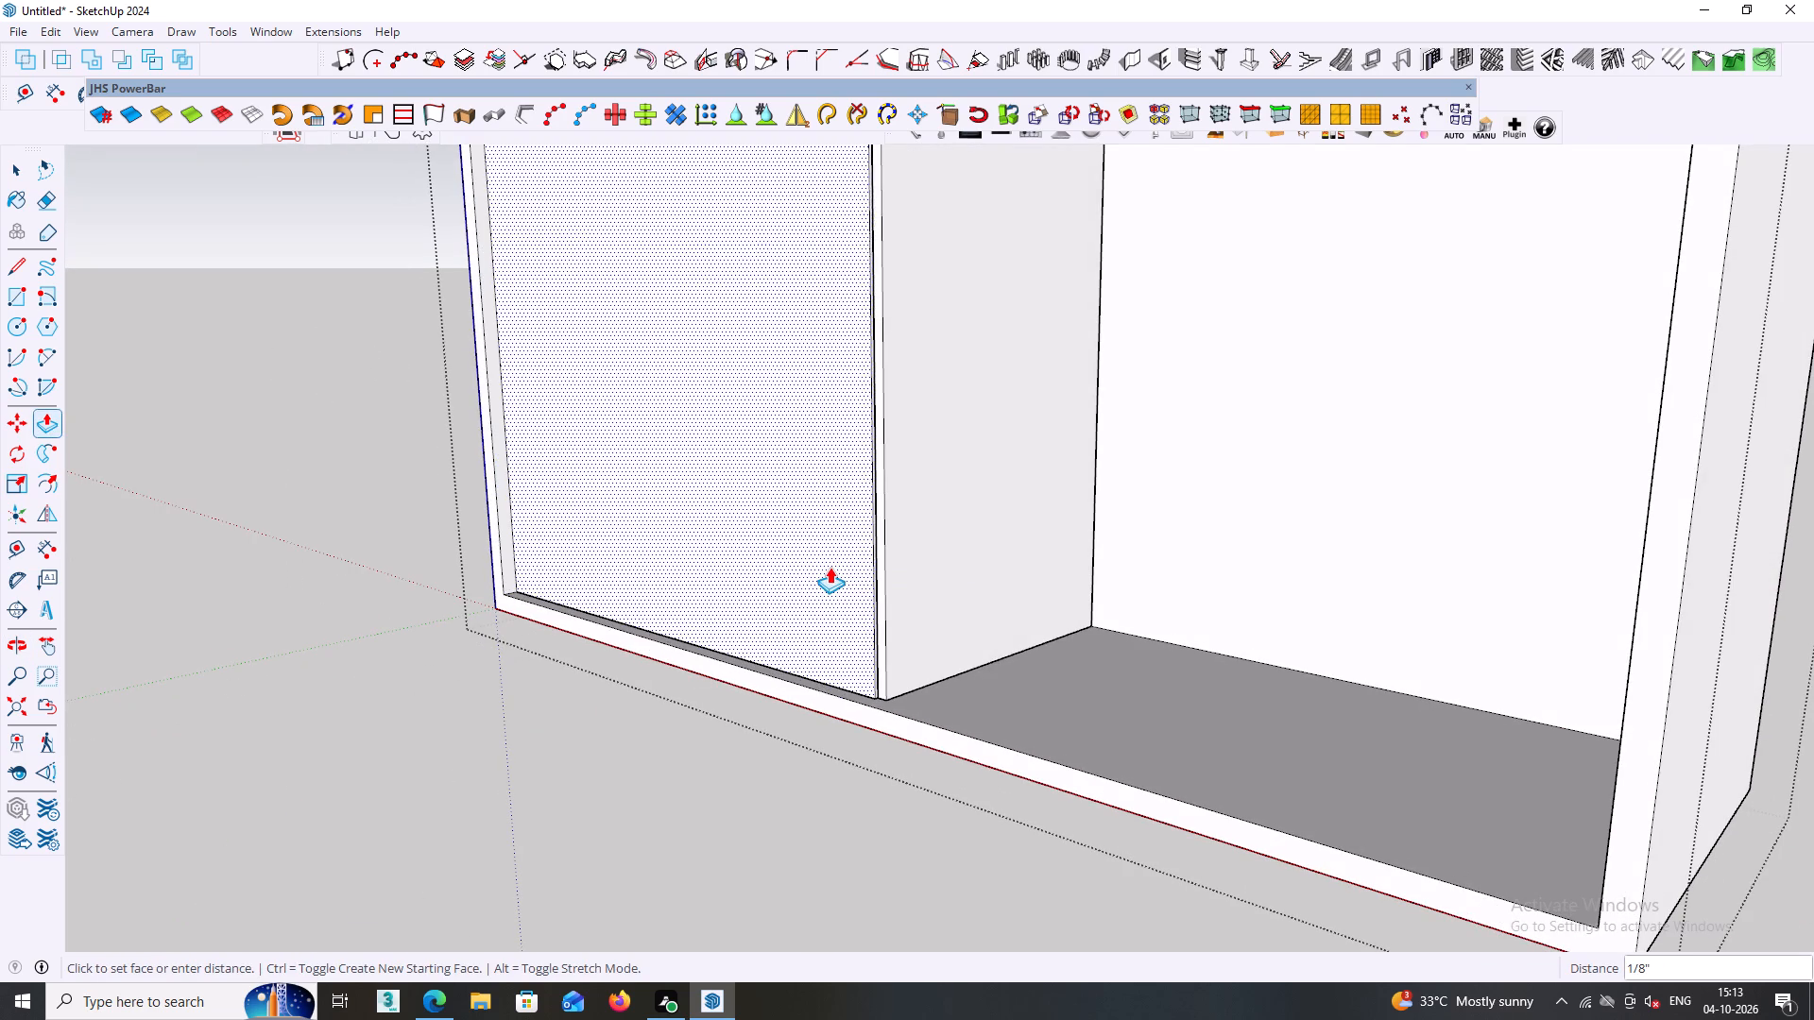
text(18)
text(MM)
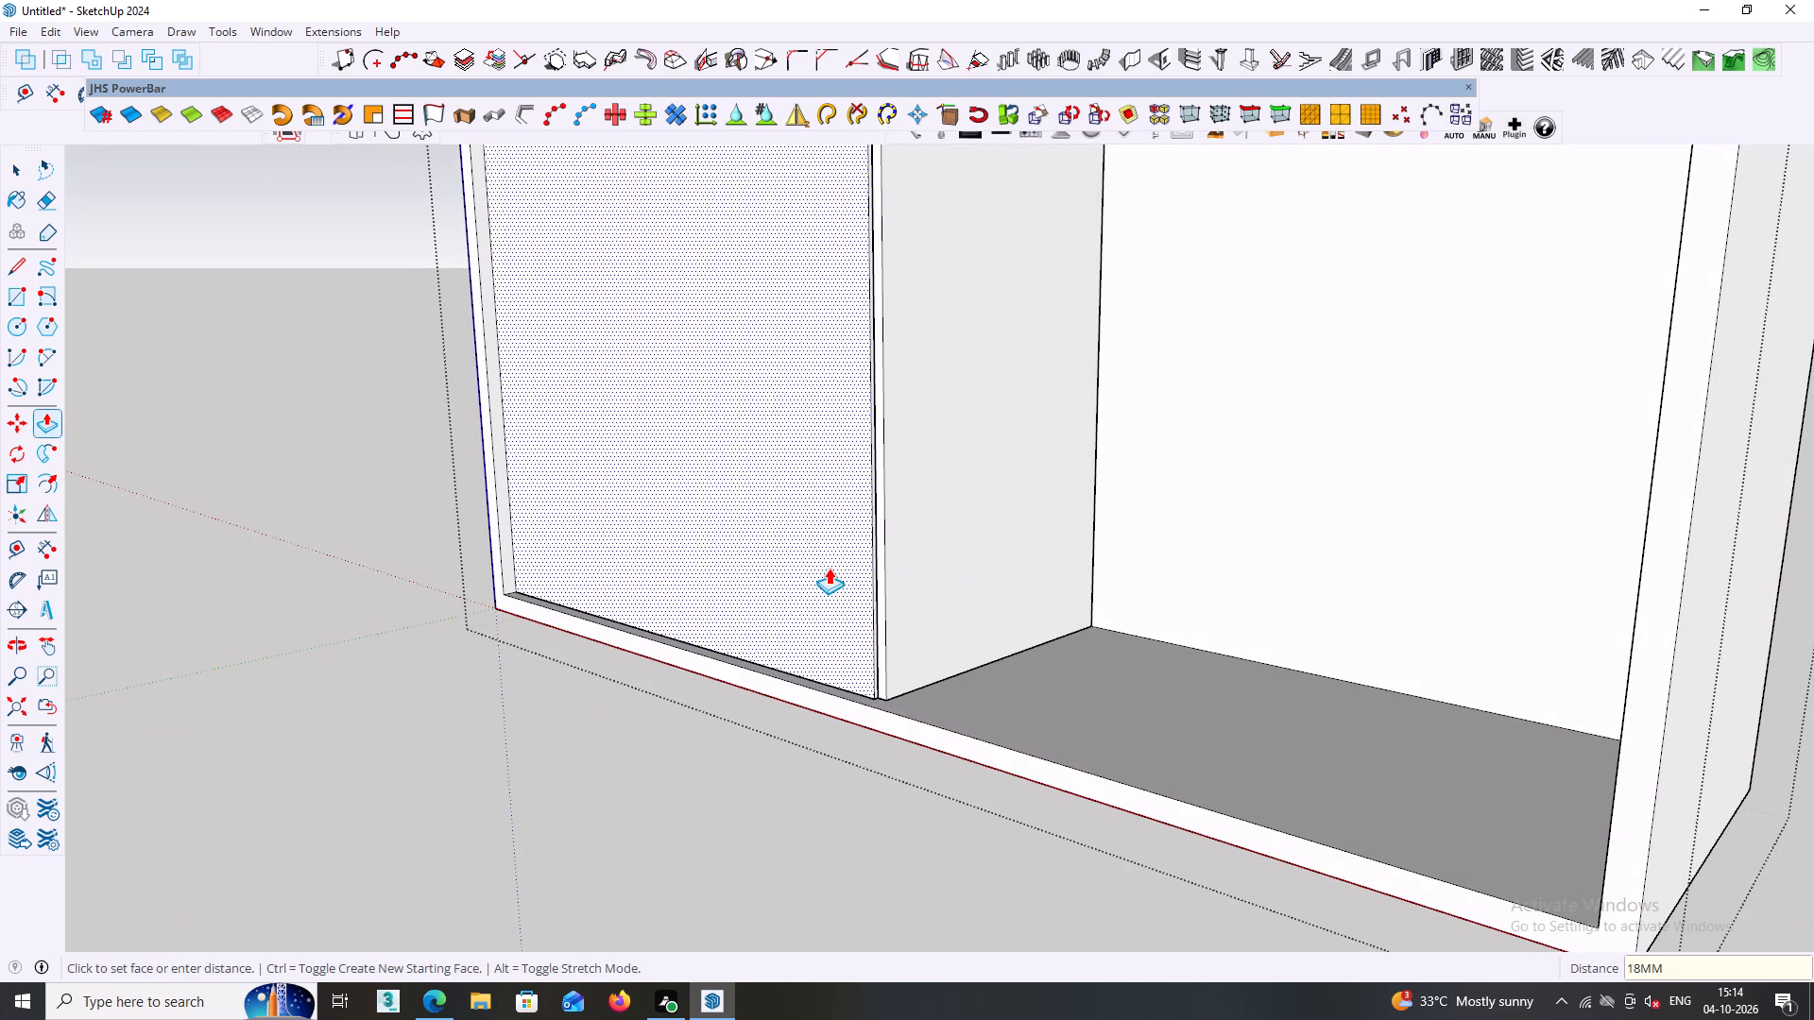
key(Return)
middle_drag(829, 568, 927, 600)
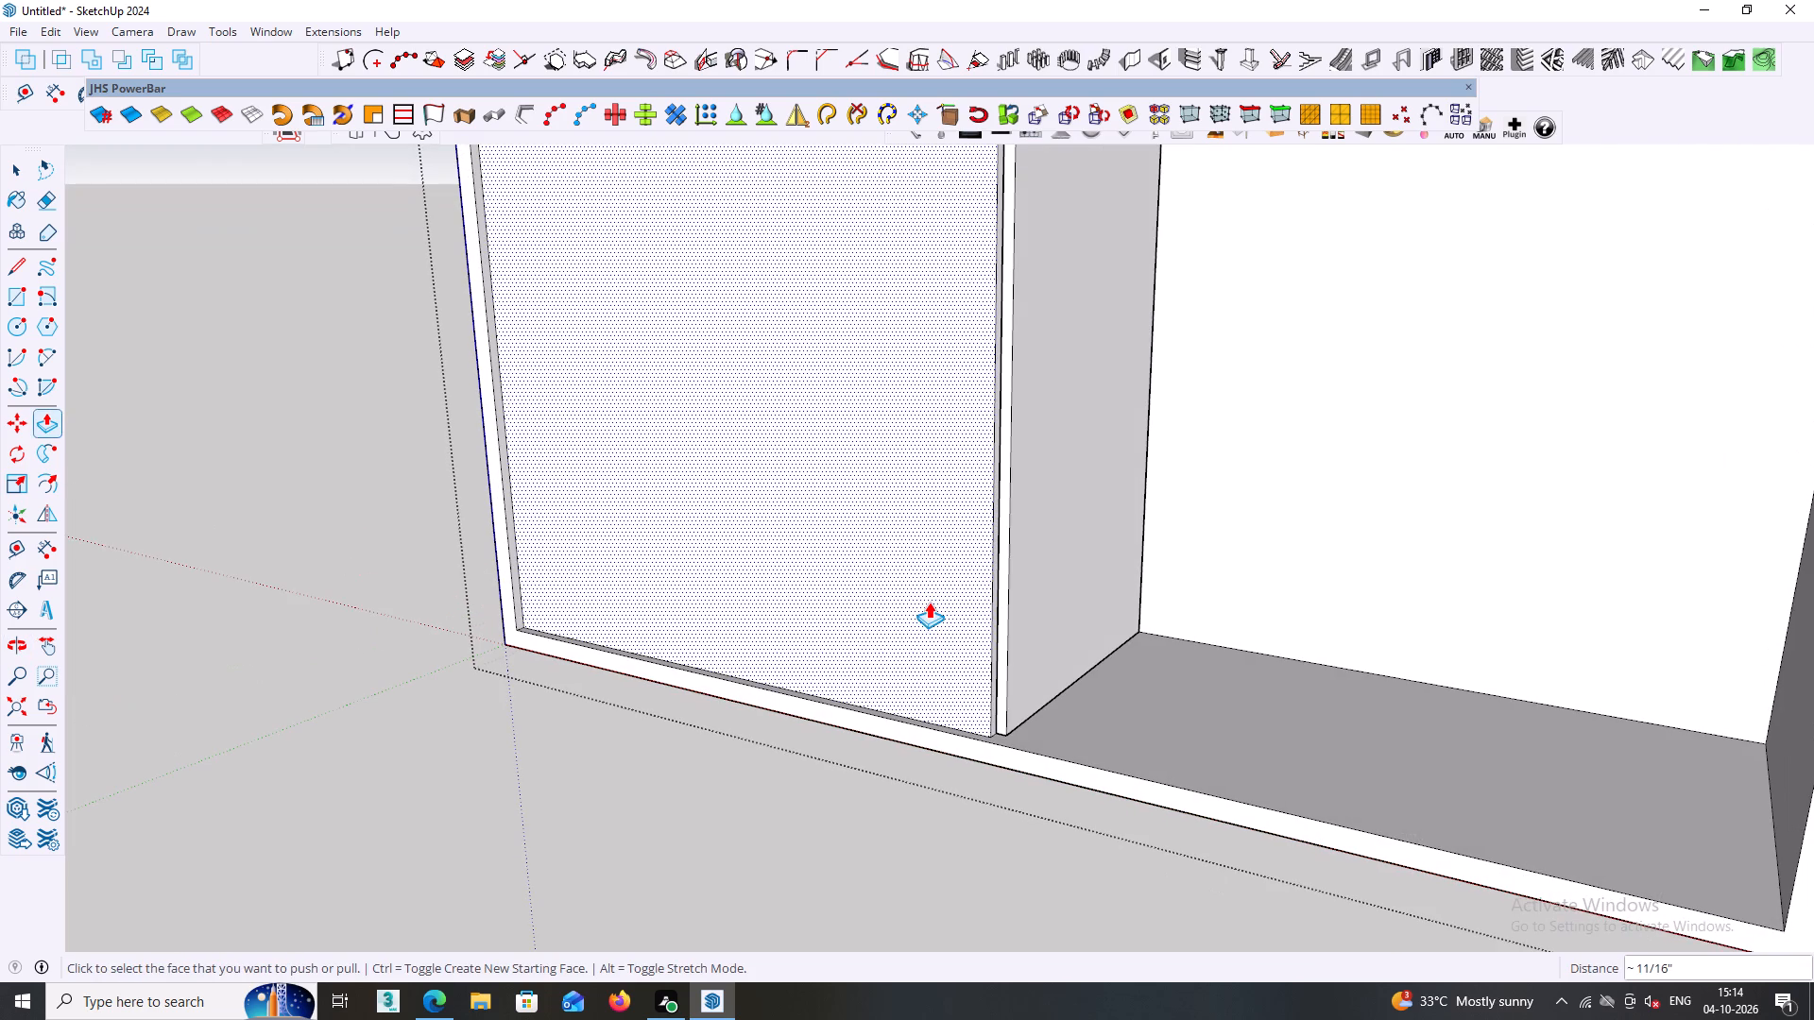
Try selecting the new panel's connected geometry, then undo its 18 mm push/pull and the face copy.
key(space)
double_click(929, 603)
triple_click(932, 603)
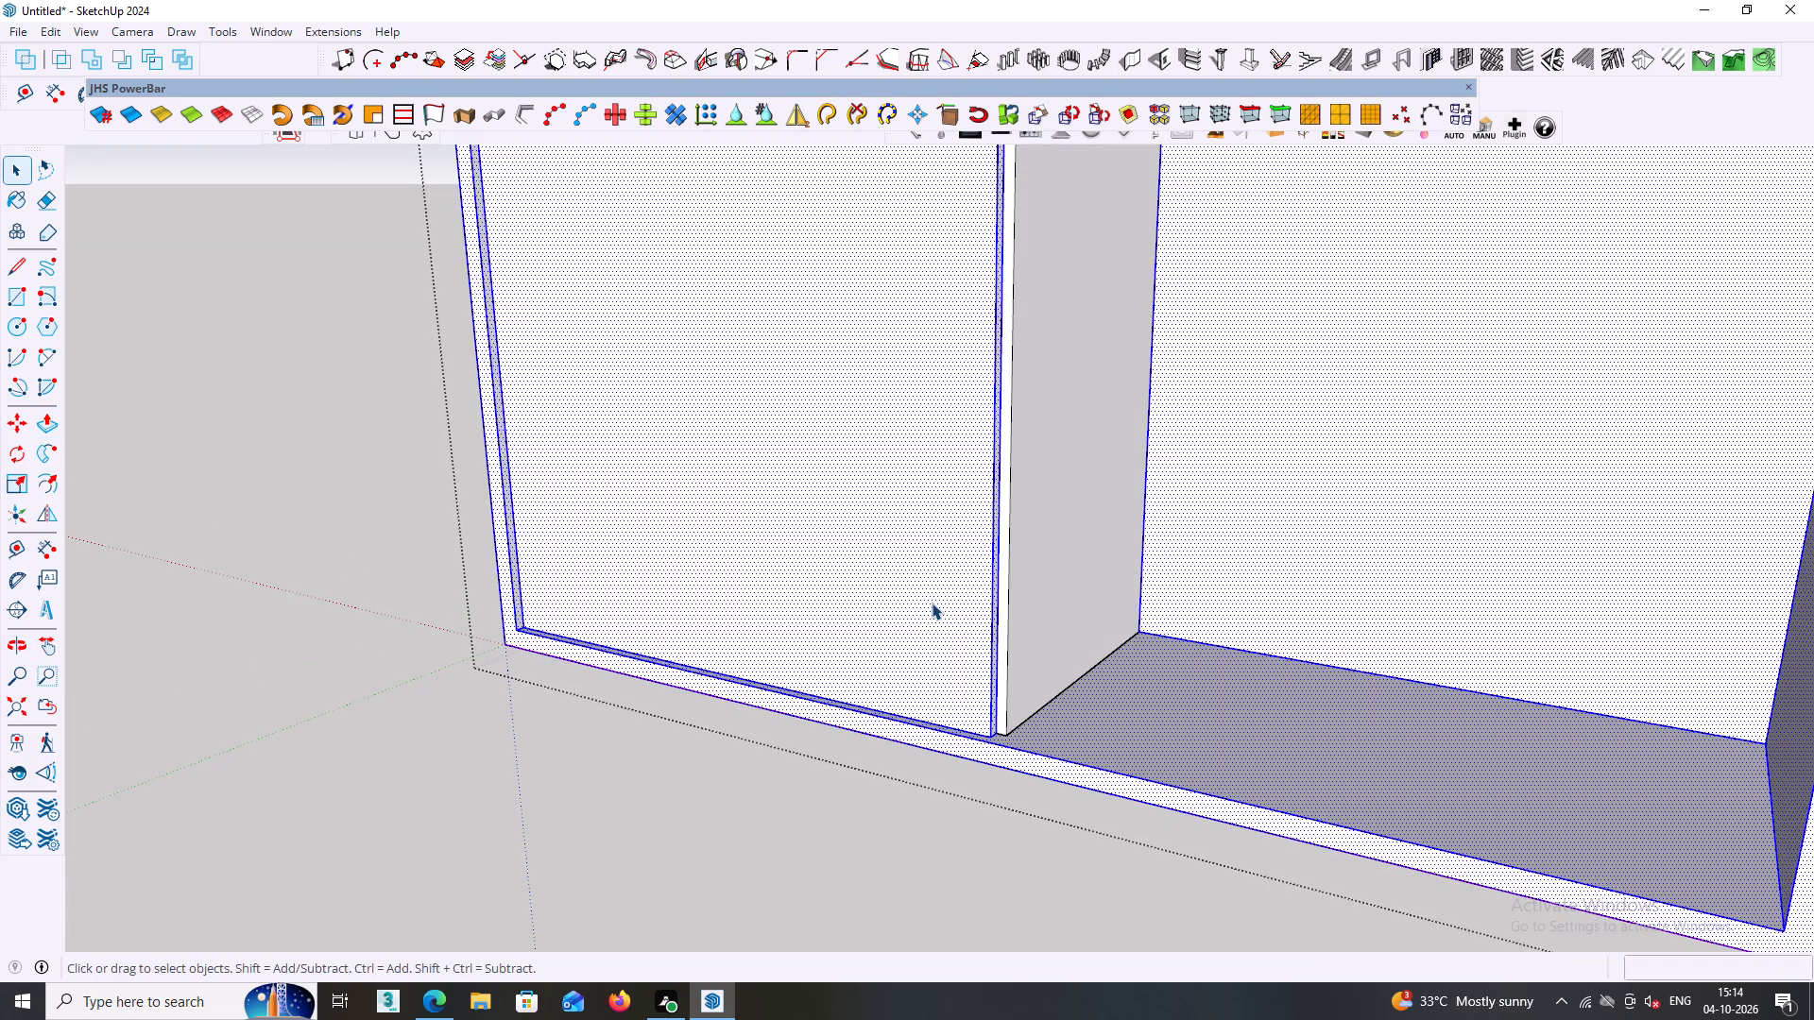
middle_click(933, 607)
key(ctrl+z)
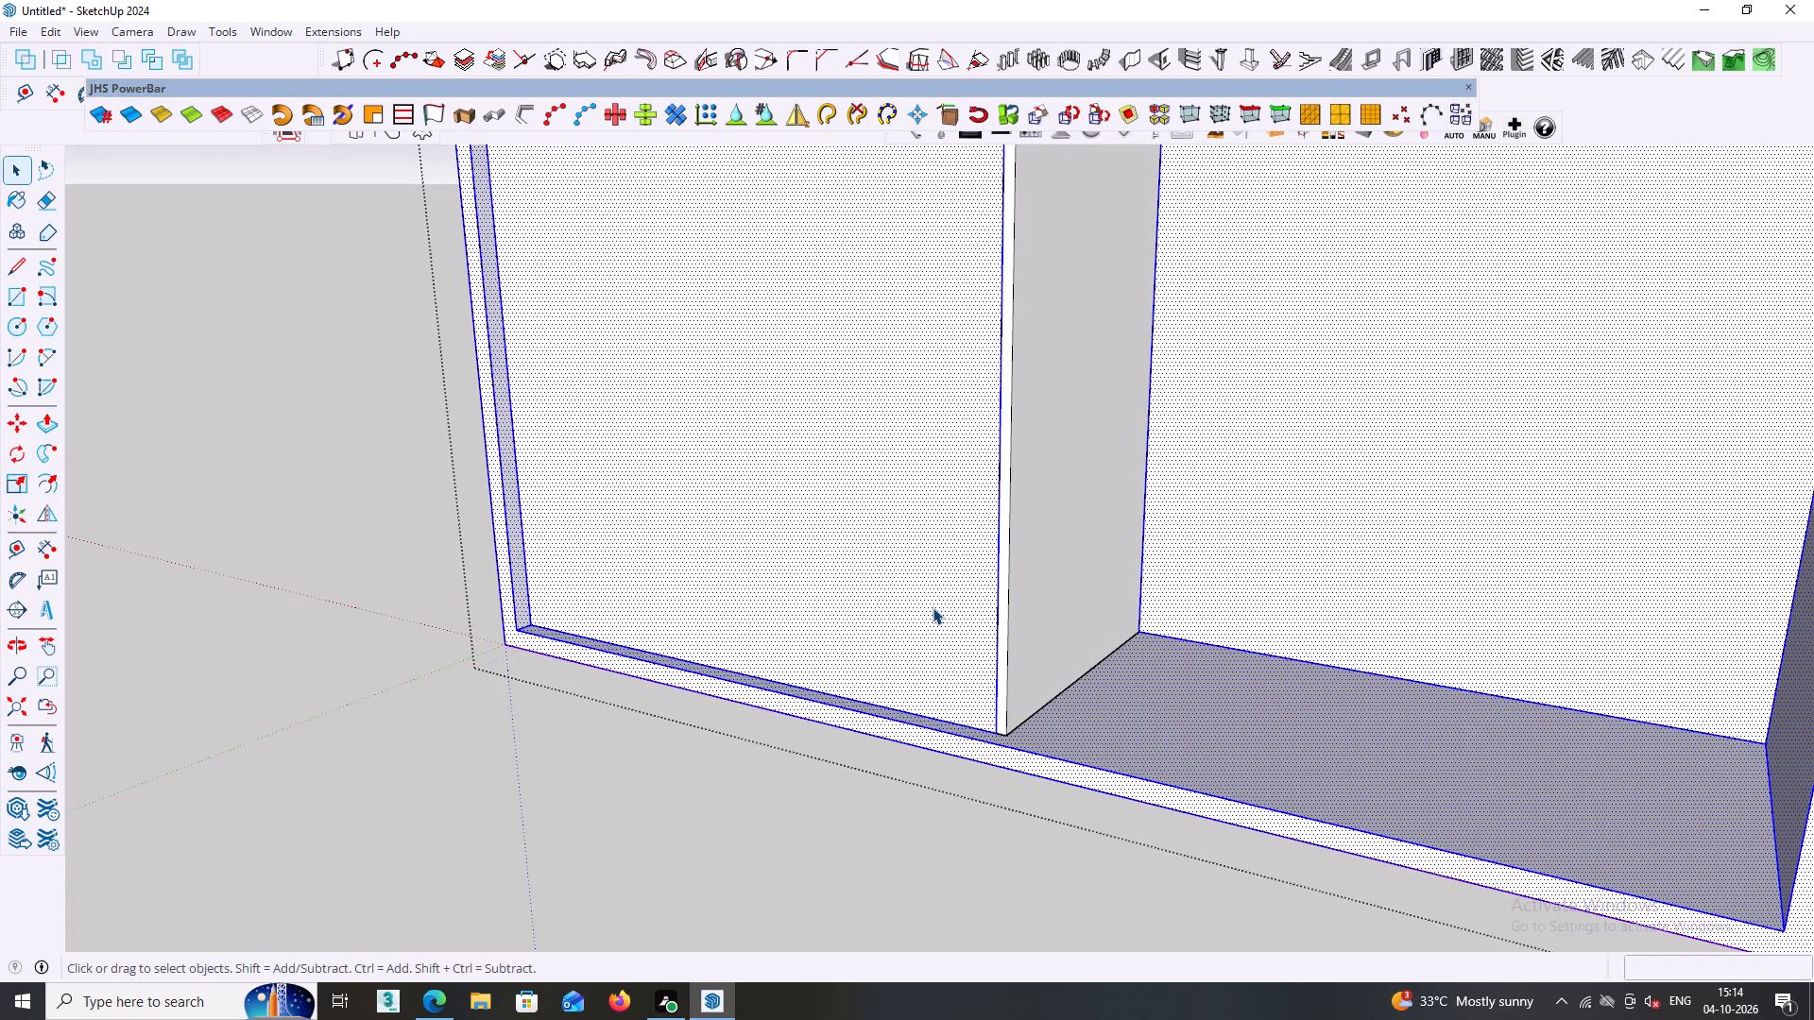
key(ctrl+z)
Make a group from the left compartment's back face and its bounding edges.
middle_drag(935, 614, 975, 627)
click(392, 638)
middle_drag(397, 635, 726, 624)
triple_click(761, 507)
click(761, 509)
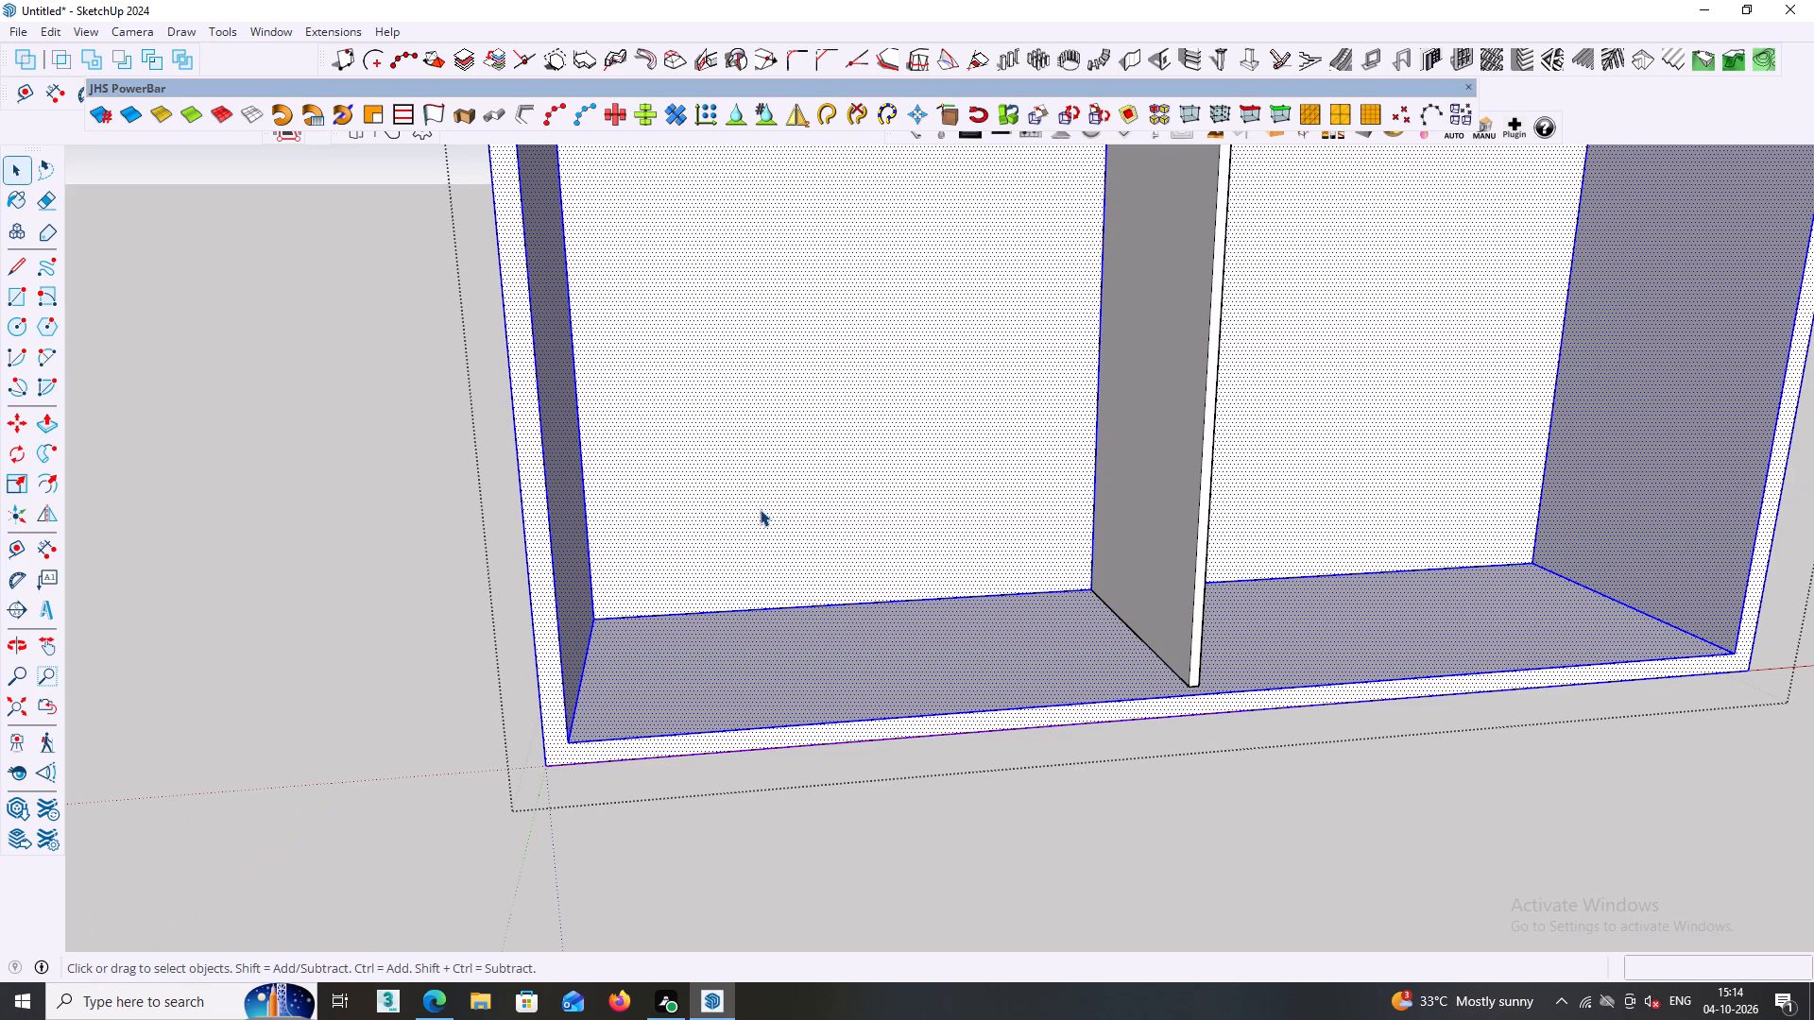
middle_drag(1100, 314, 1081, 299)
scroll(1081, 299, down, 1)
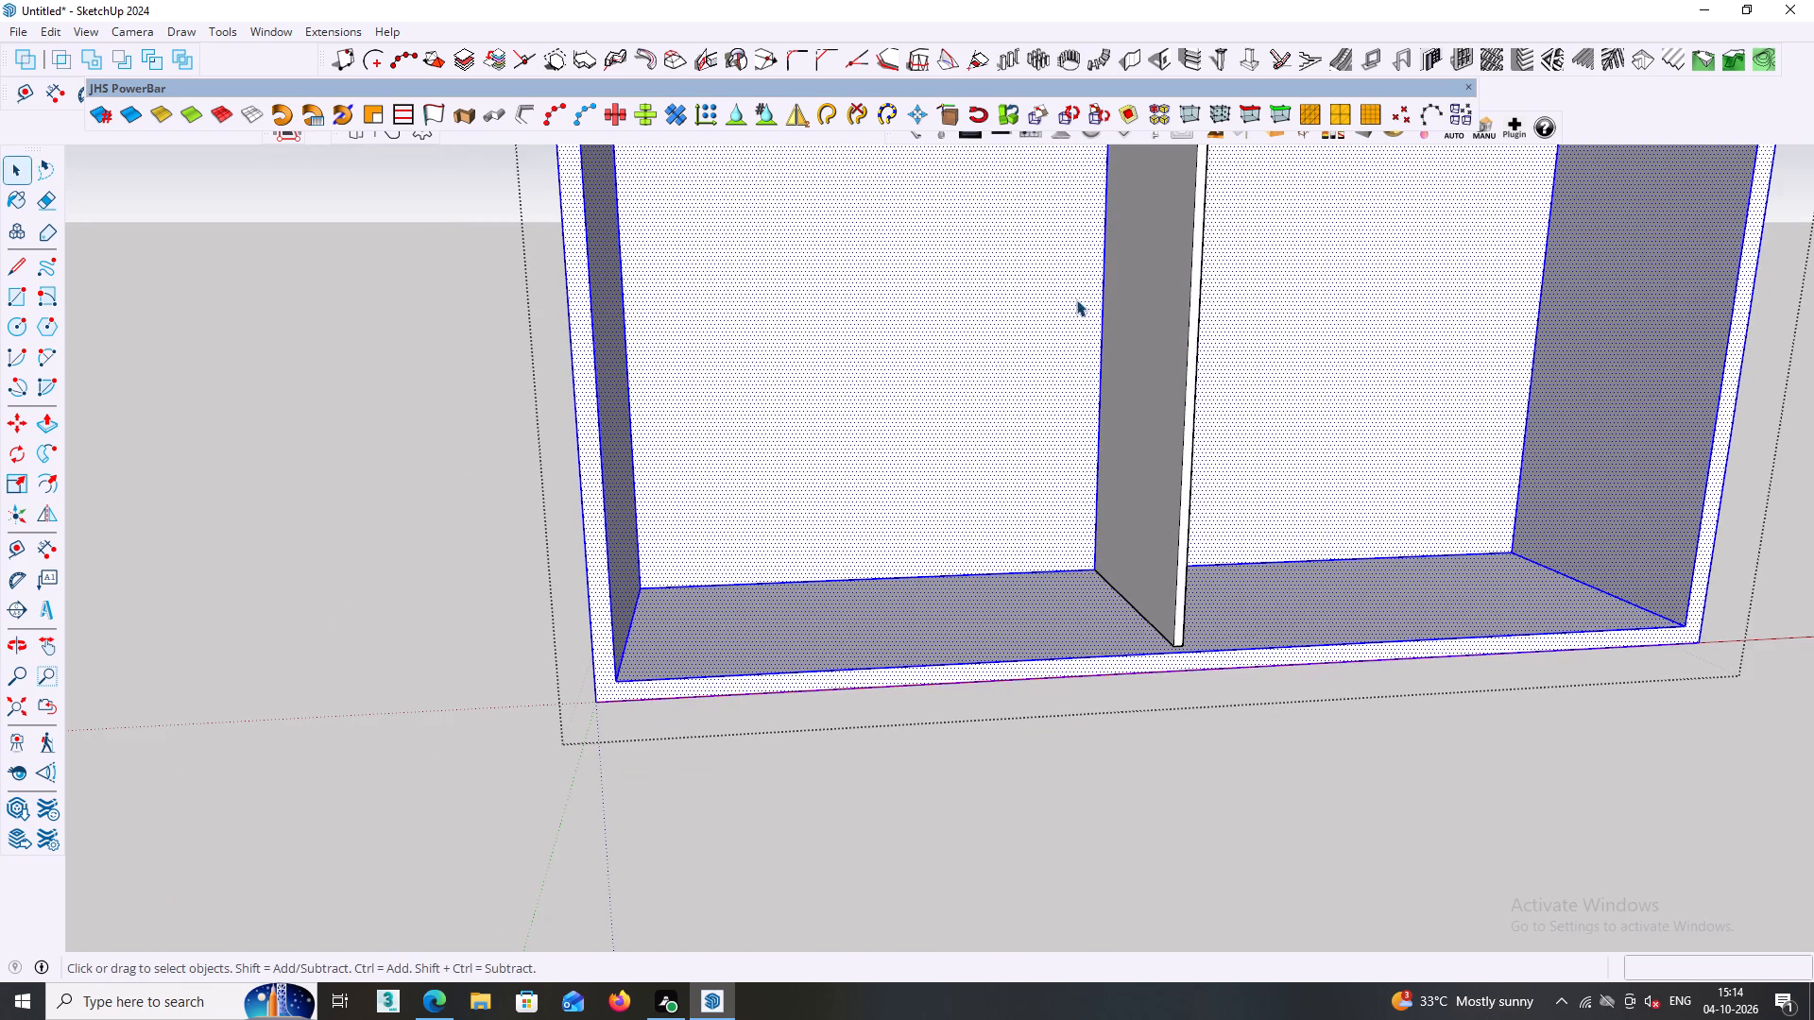
double_click(1073, 296)
middle_drag(1087, 262, 1054, 245)
middle_drag(1040, 304, 1033, 327)
scroll(1035, 320, down, 4)
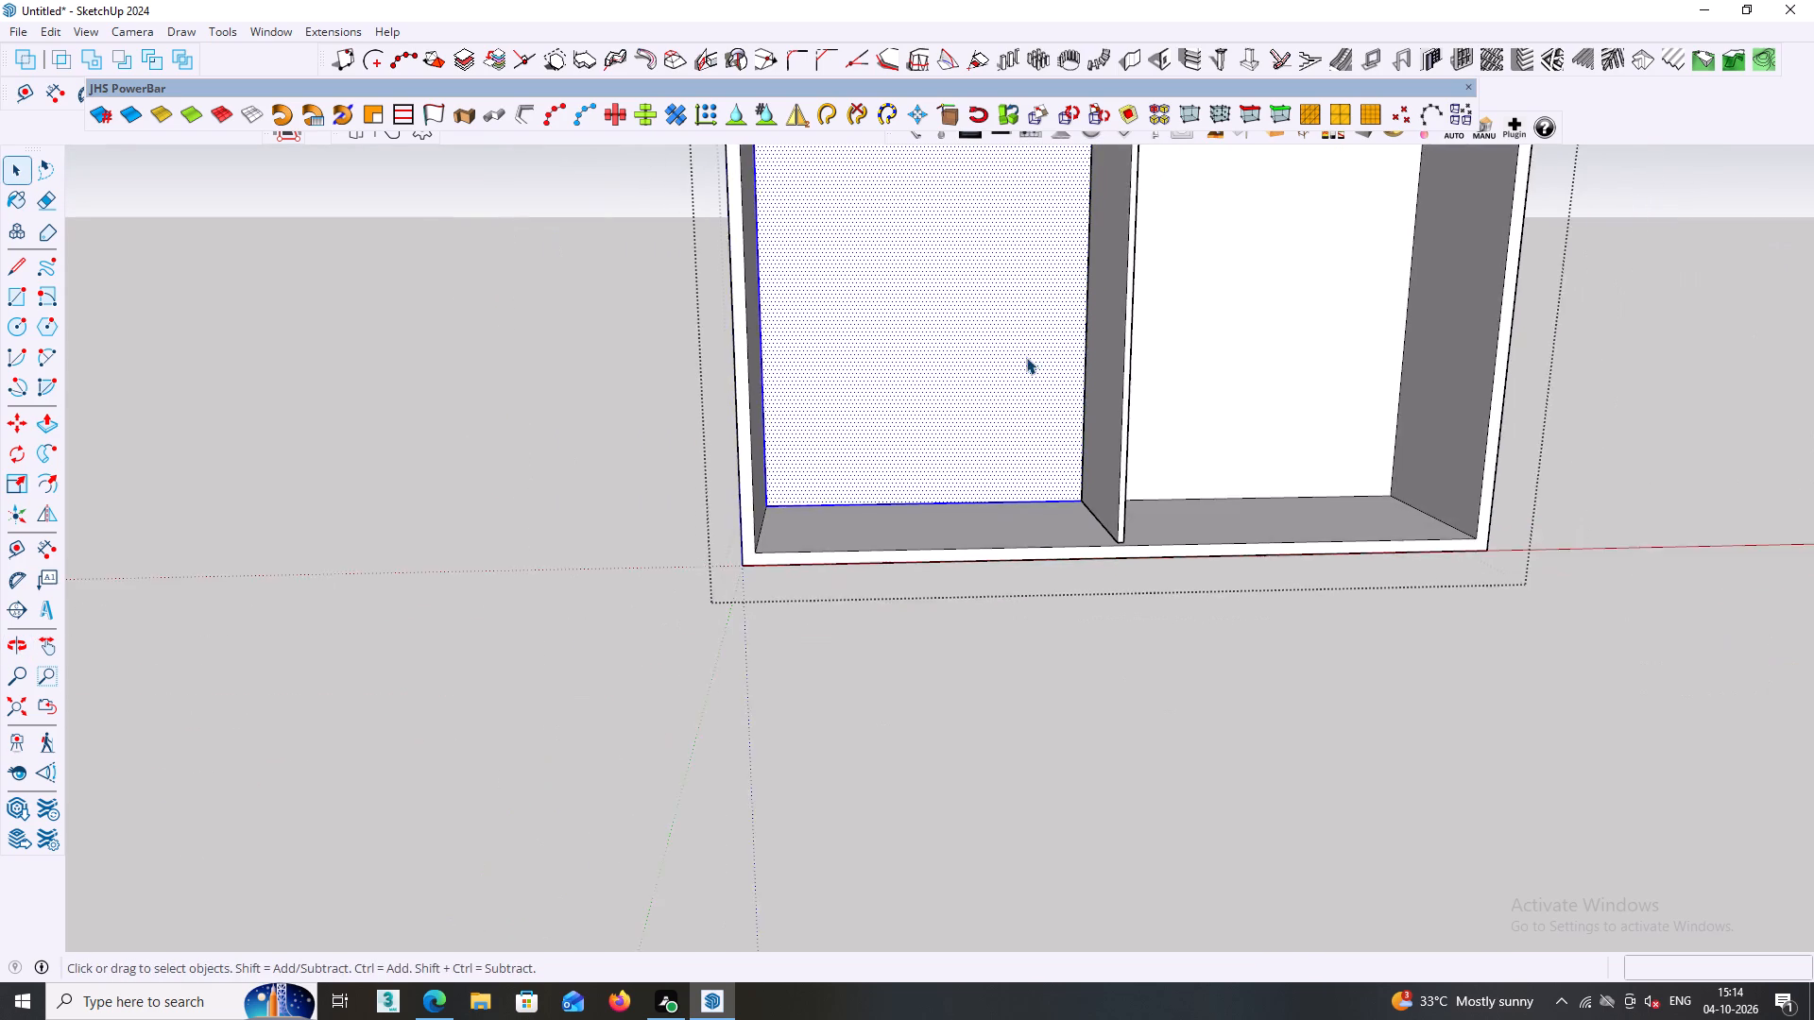
scroll(1024, 361, down, 2)
shift+middle_drag(1015, 373, 1001, 509)
right_click(965, 415)
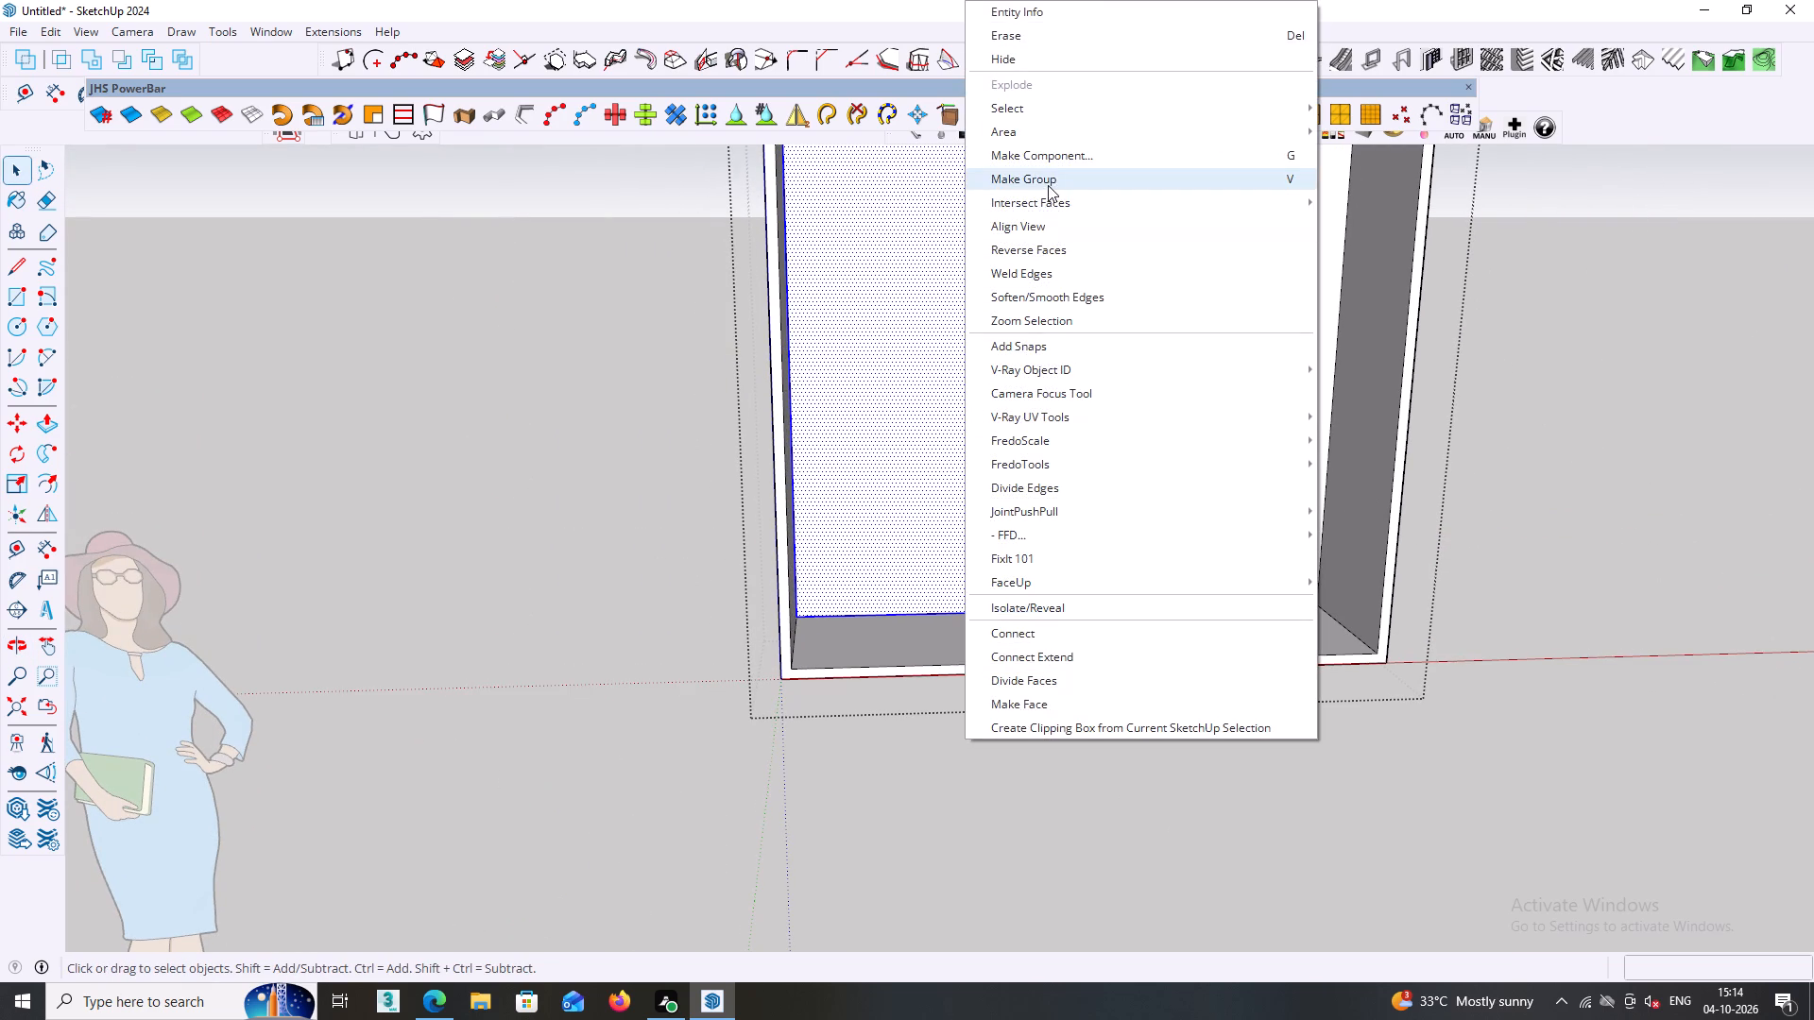
click(1048, 184)
Open the new group and copy its face forward 1' 9 7/8" to the partition's front bottom corner.
middle_drag(972, 355, 934, 380)
click(934, 380)
double_click(934, 380)
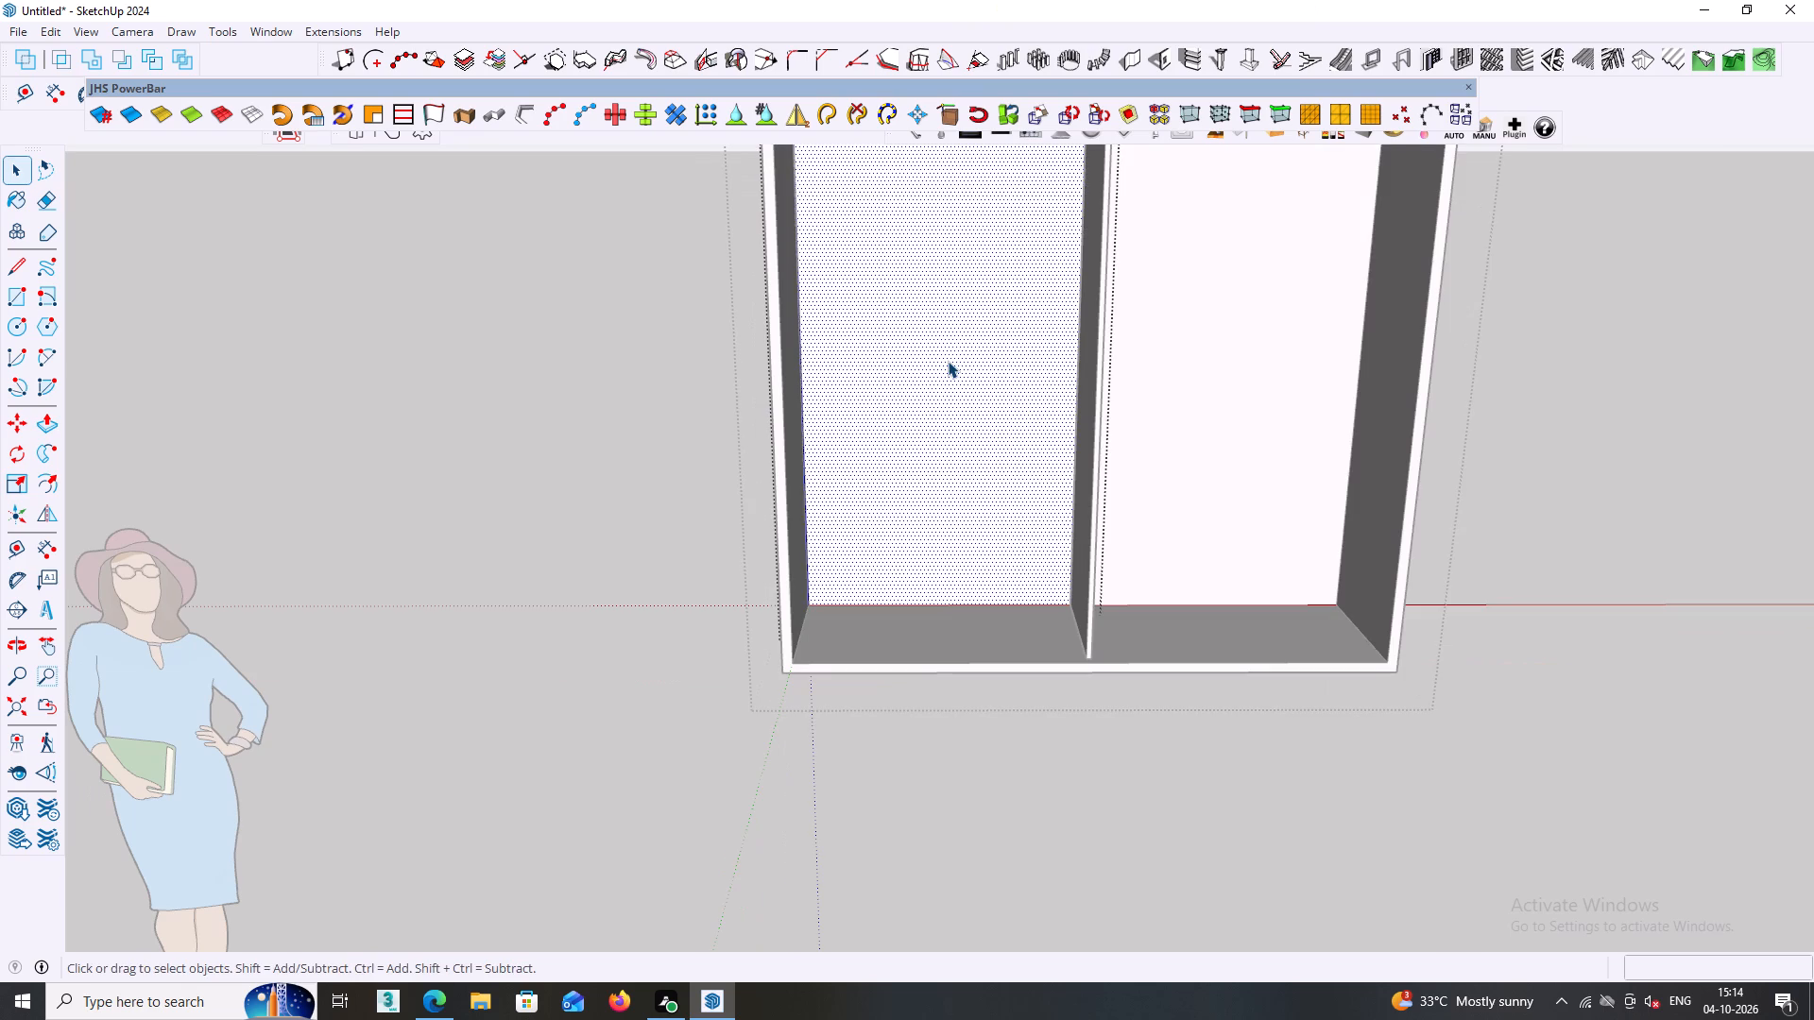
triple_click(974, 518)
click(975, 523)
middle_drag(983, 515, 1007, 478)
middle_drag(1022, 543, 1056, 586)
scroll(1057, 592, up, 1)
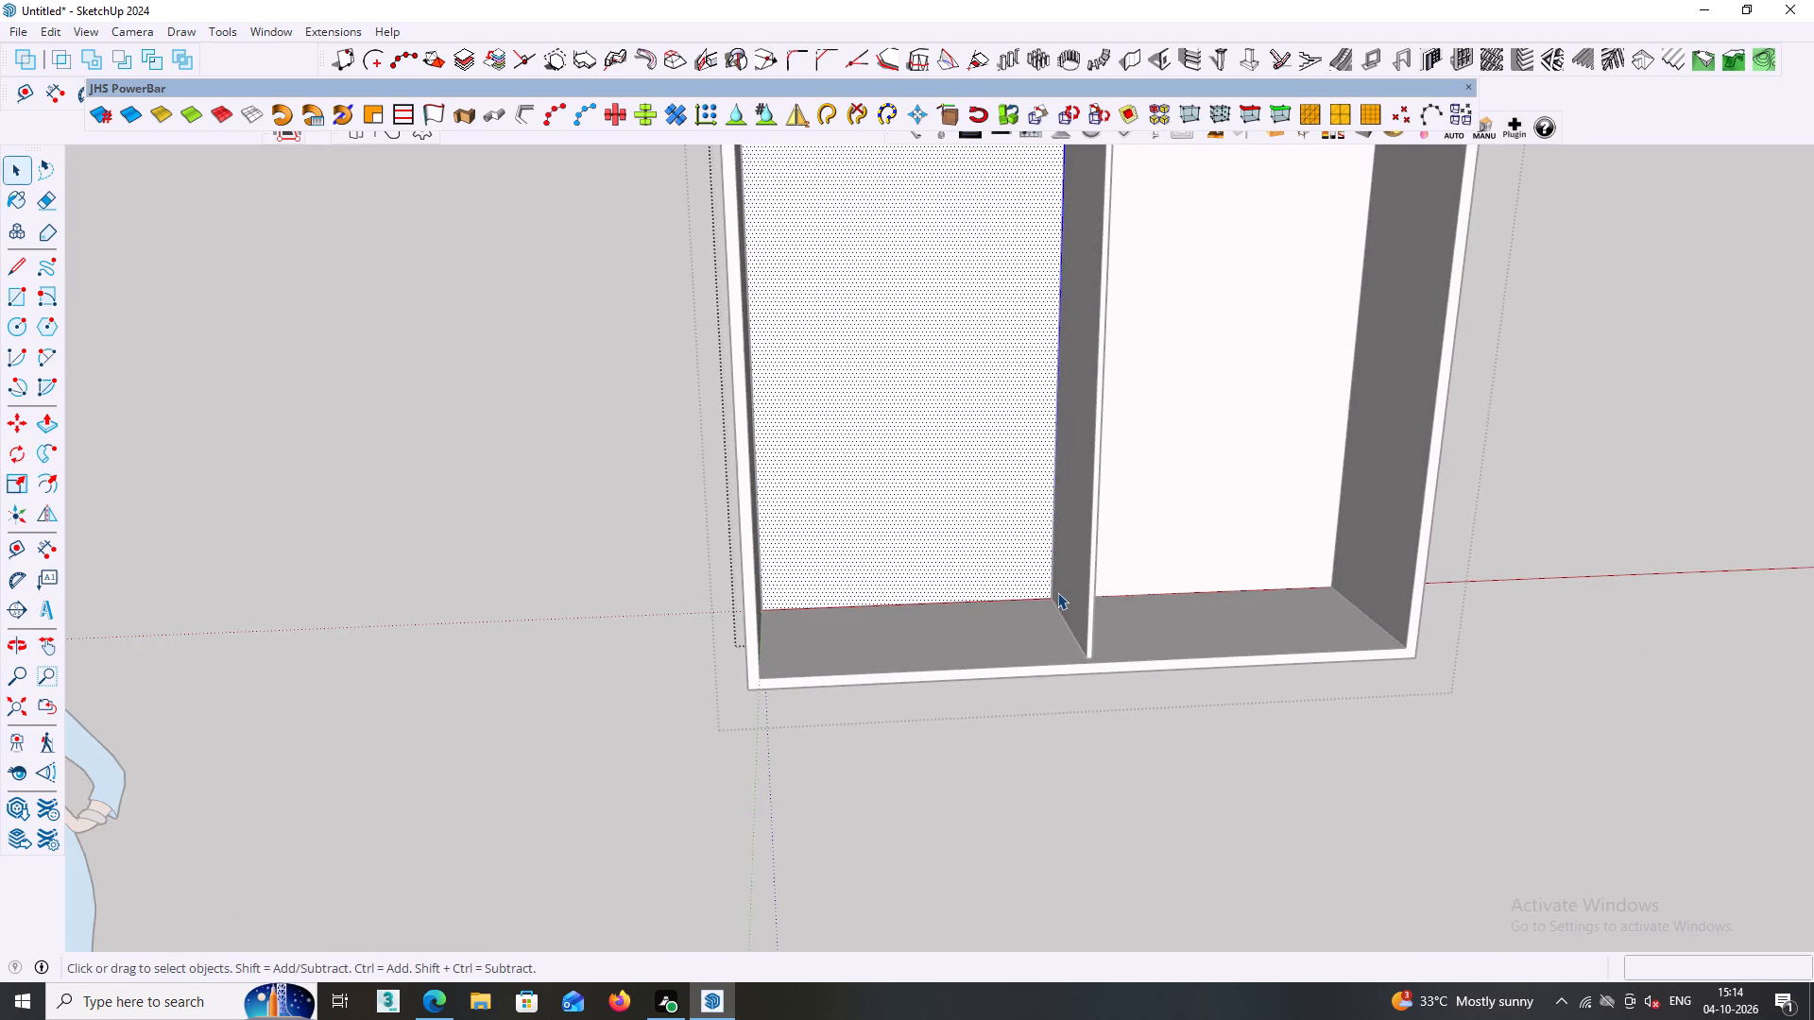
key(m)
click(1052, 597)
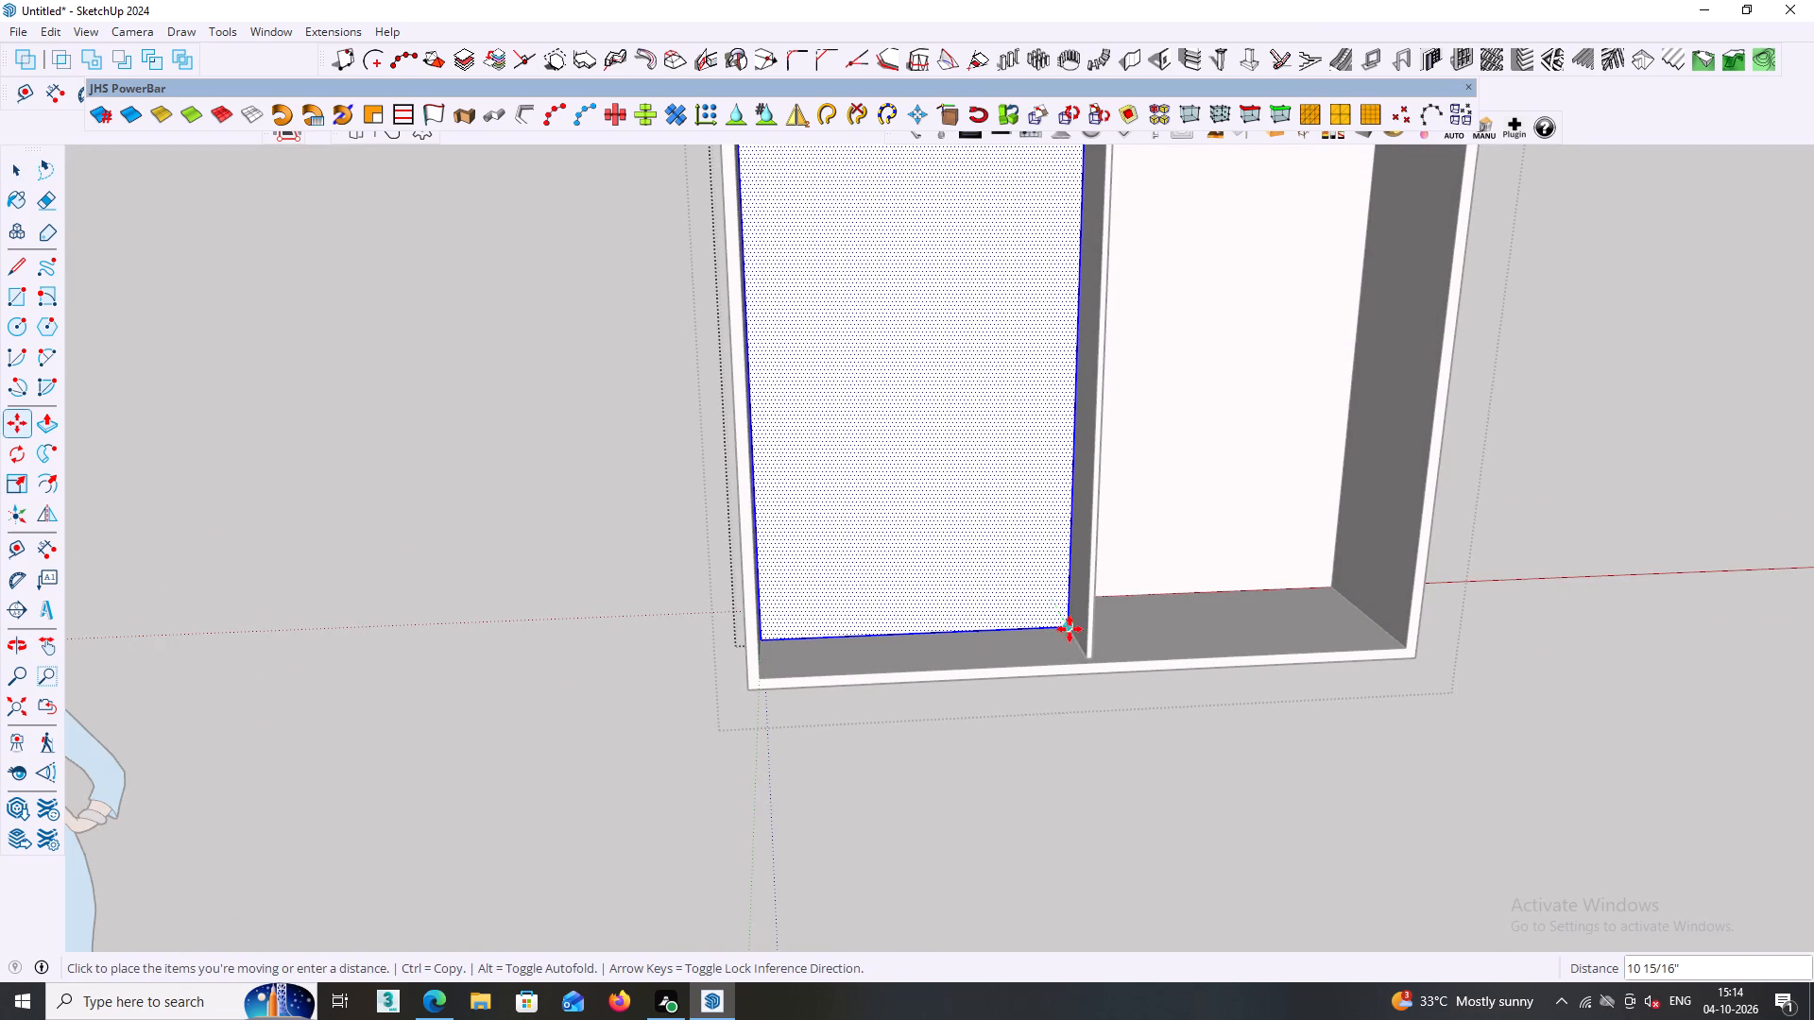
scroll(1091, 659, up, 2)
middle_drag(1091, 658, 1005, 621)
scroll(1042, 643, up, 8)
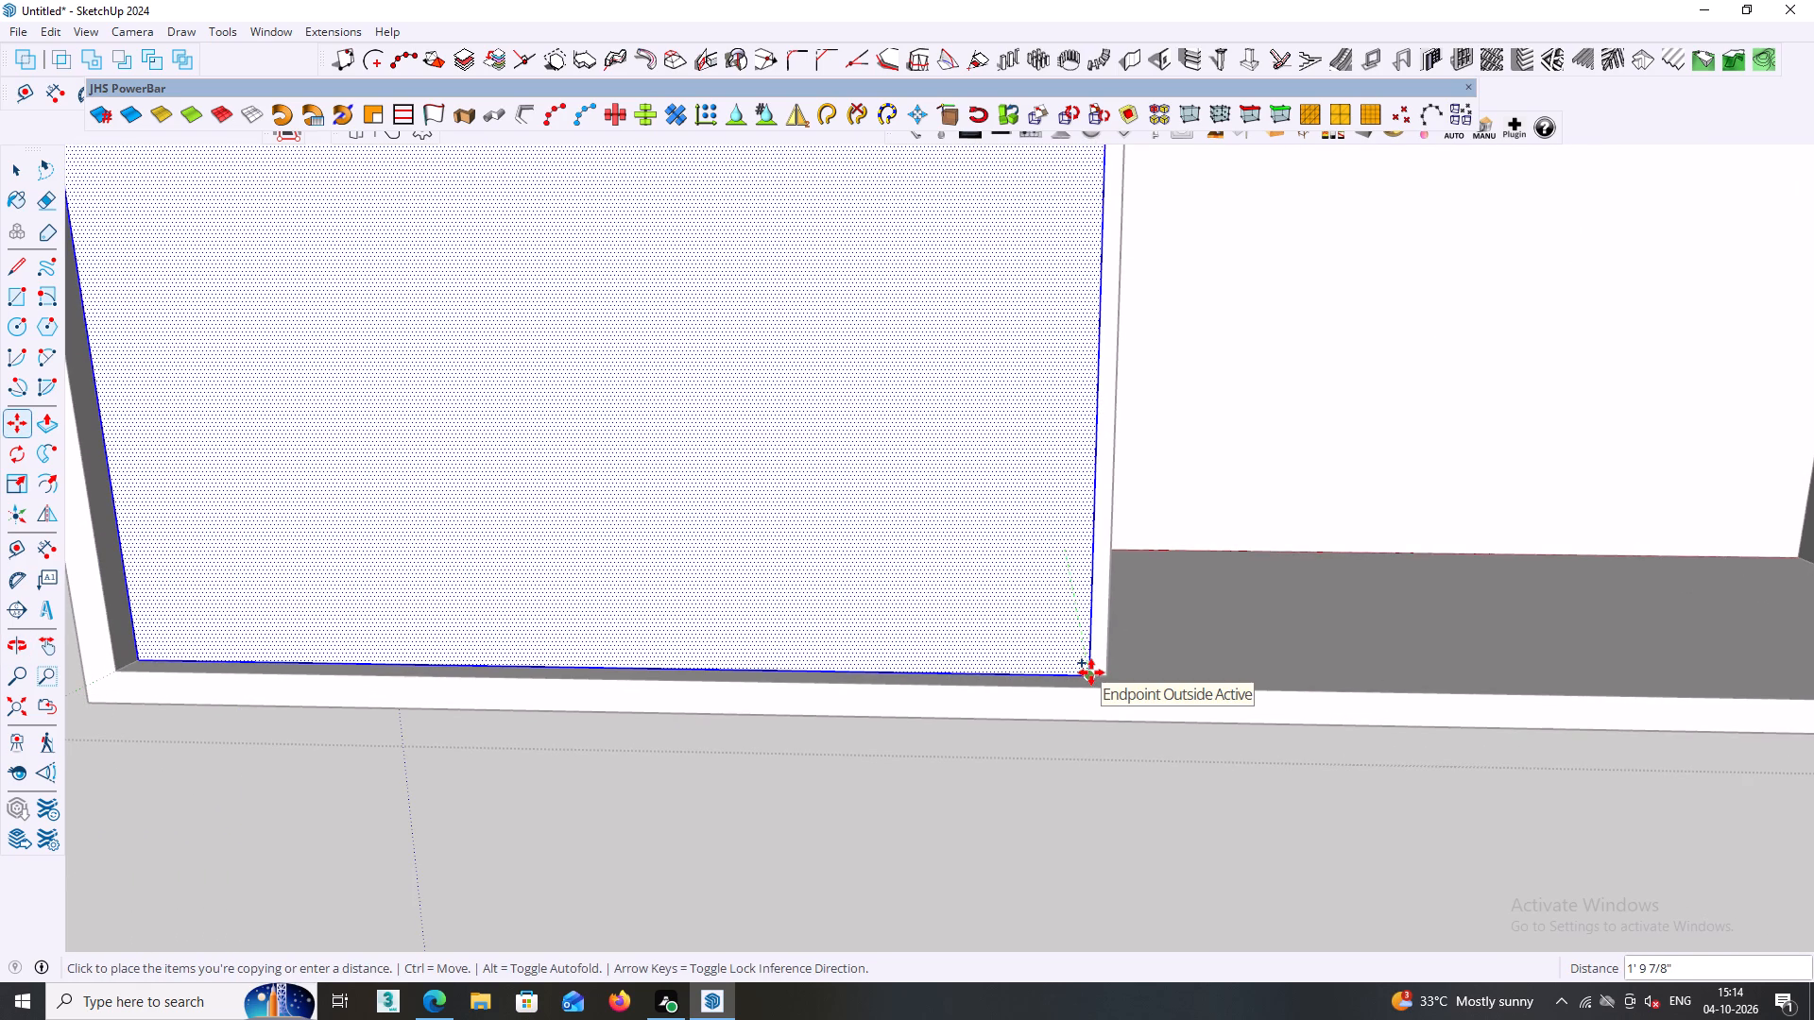
click(1091, 672)
Push/pull the copied front face 18 mm into a shutter panel and leave its group.
key(space)
click(1057, 648)
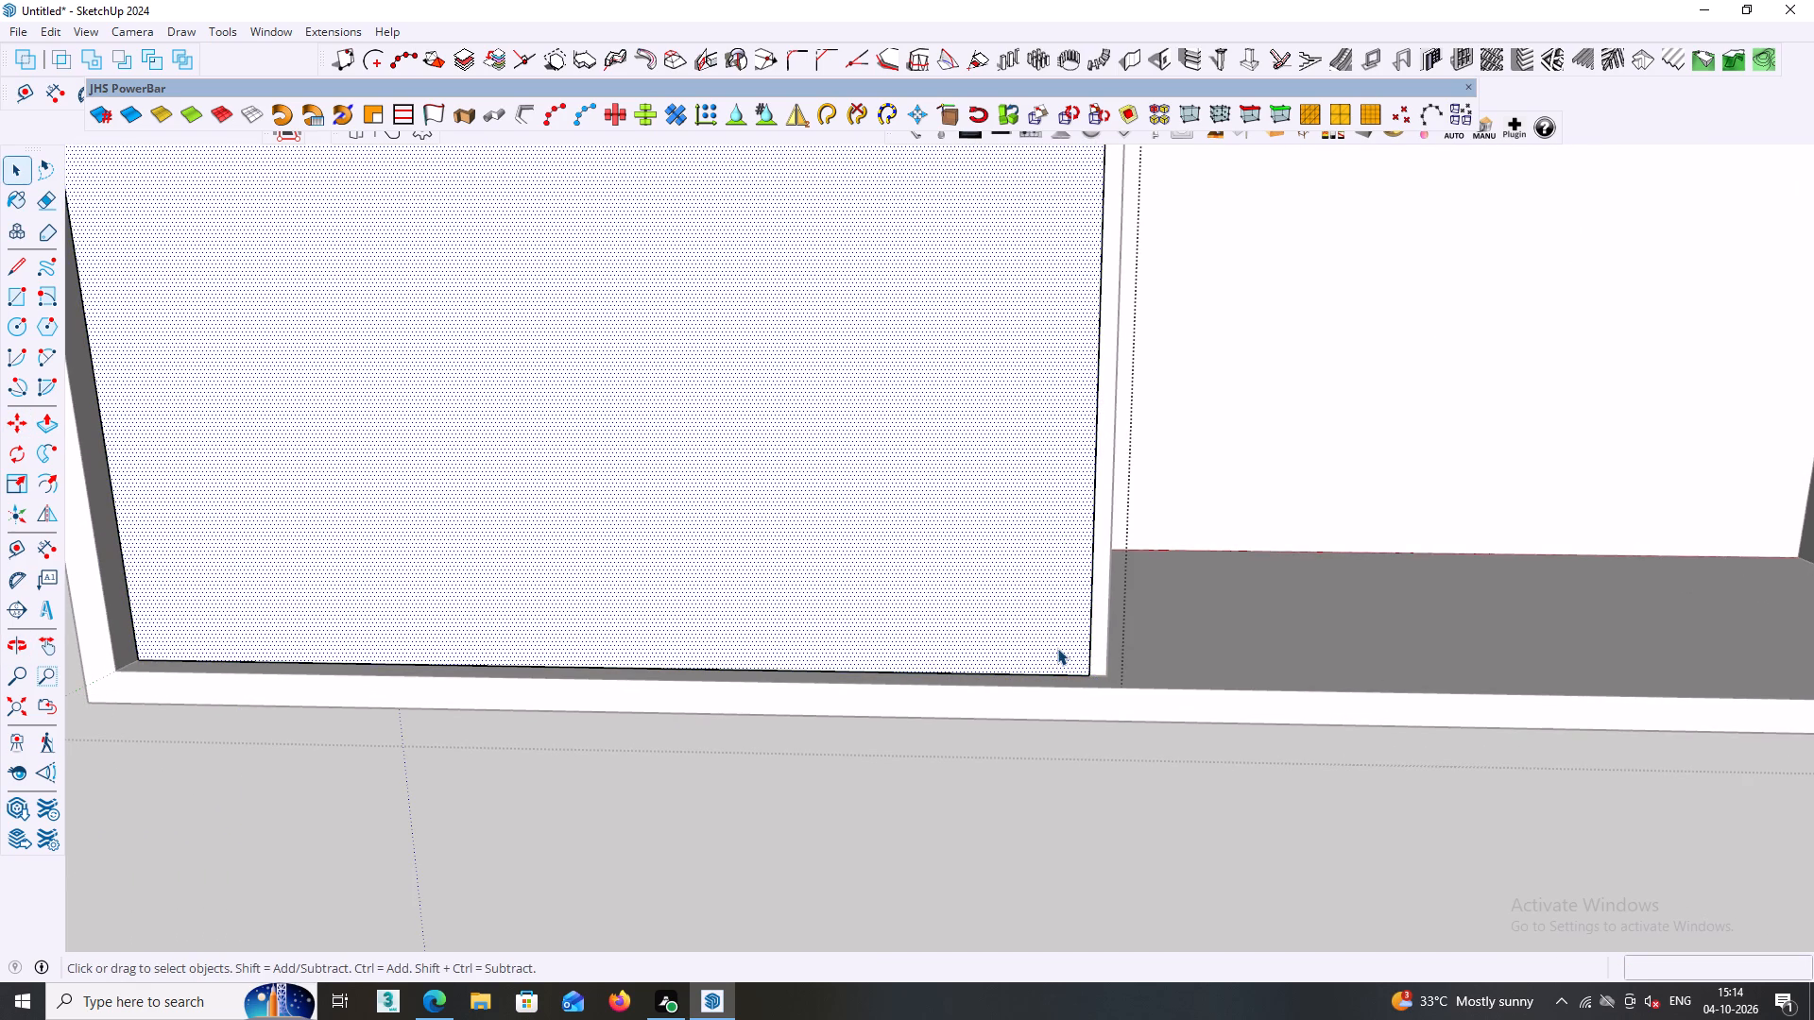
key(p)
click(1057, 648)
middle_drag(1056, 653, 902, 639)
text(18)
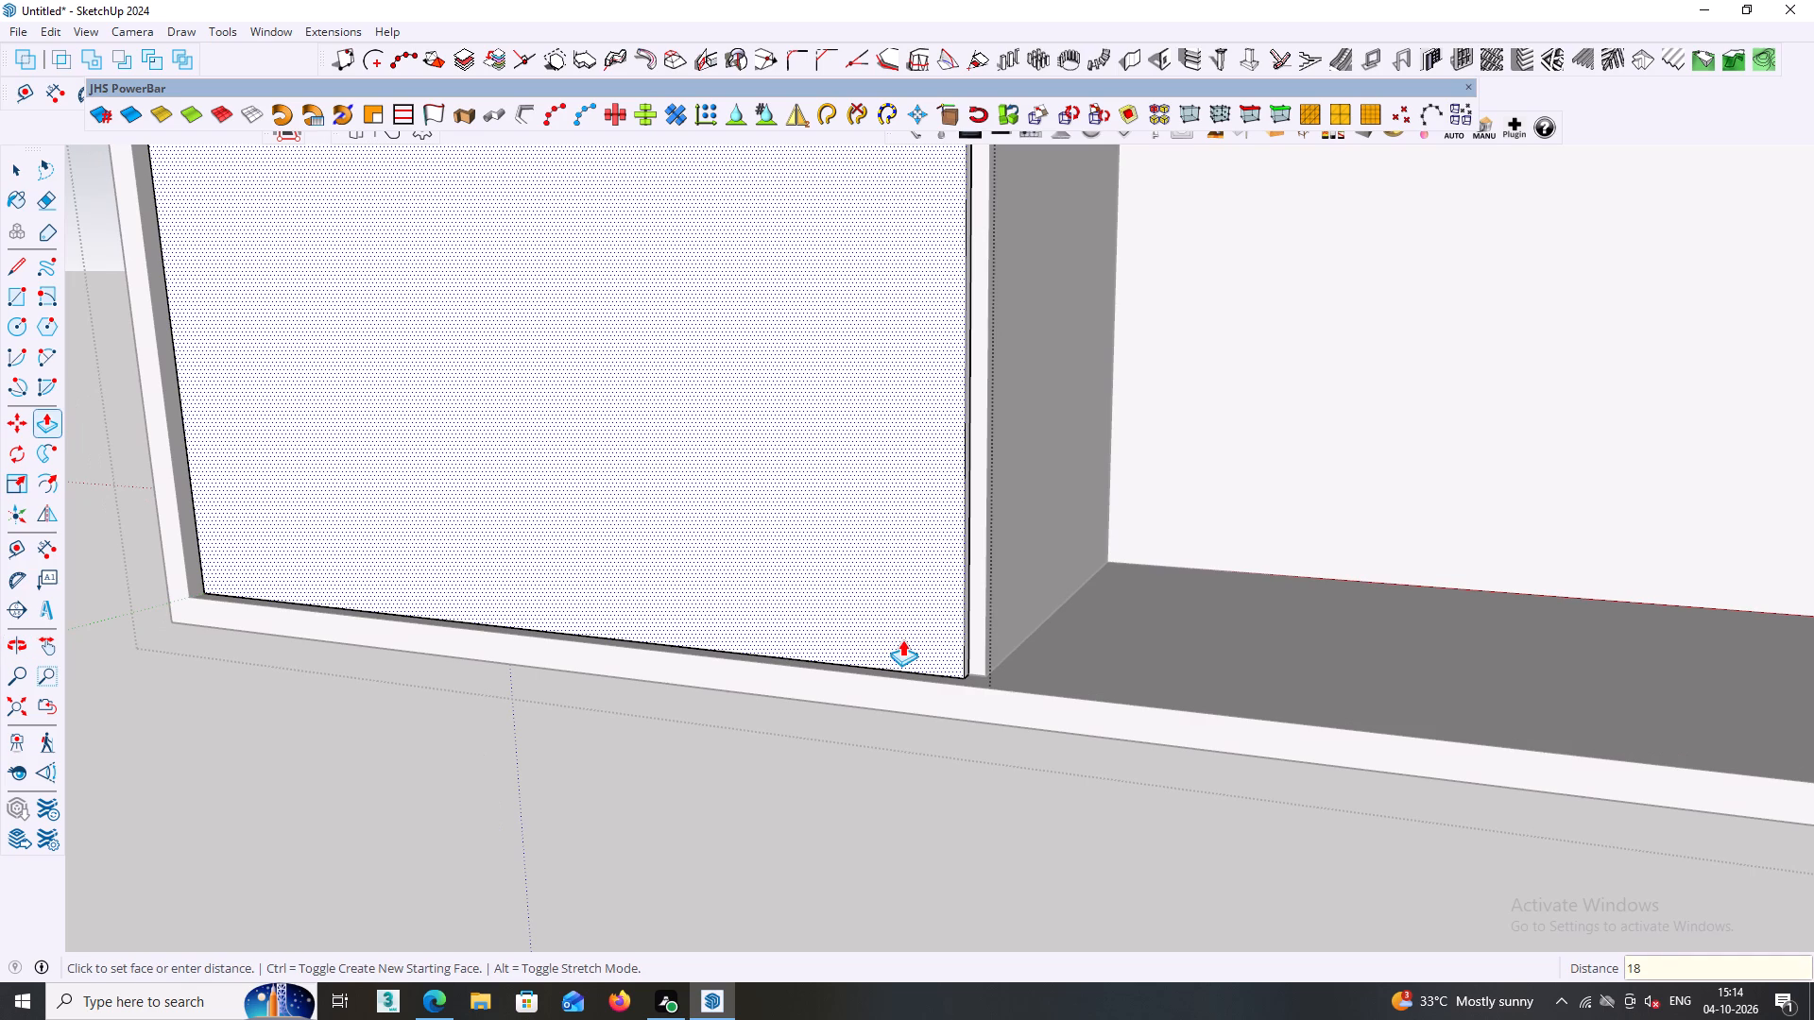
text(MM)
key(Return)
key(space)
scroll(877, 659, down, 4)
click(701, 785)
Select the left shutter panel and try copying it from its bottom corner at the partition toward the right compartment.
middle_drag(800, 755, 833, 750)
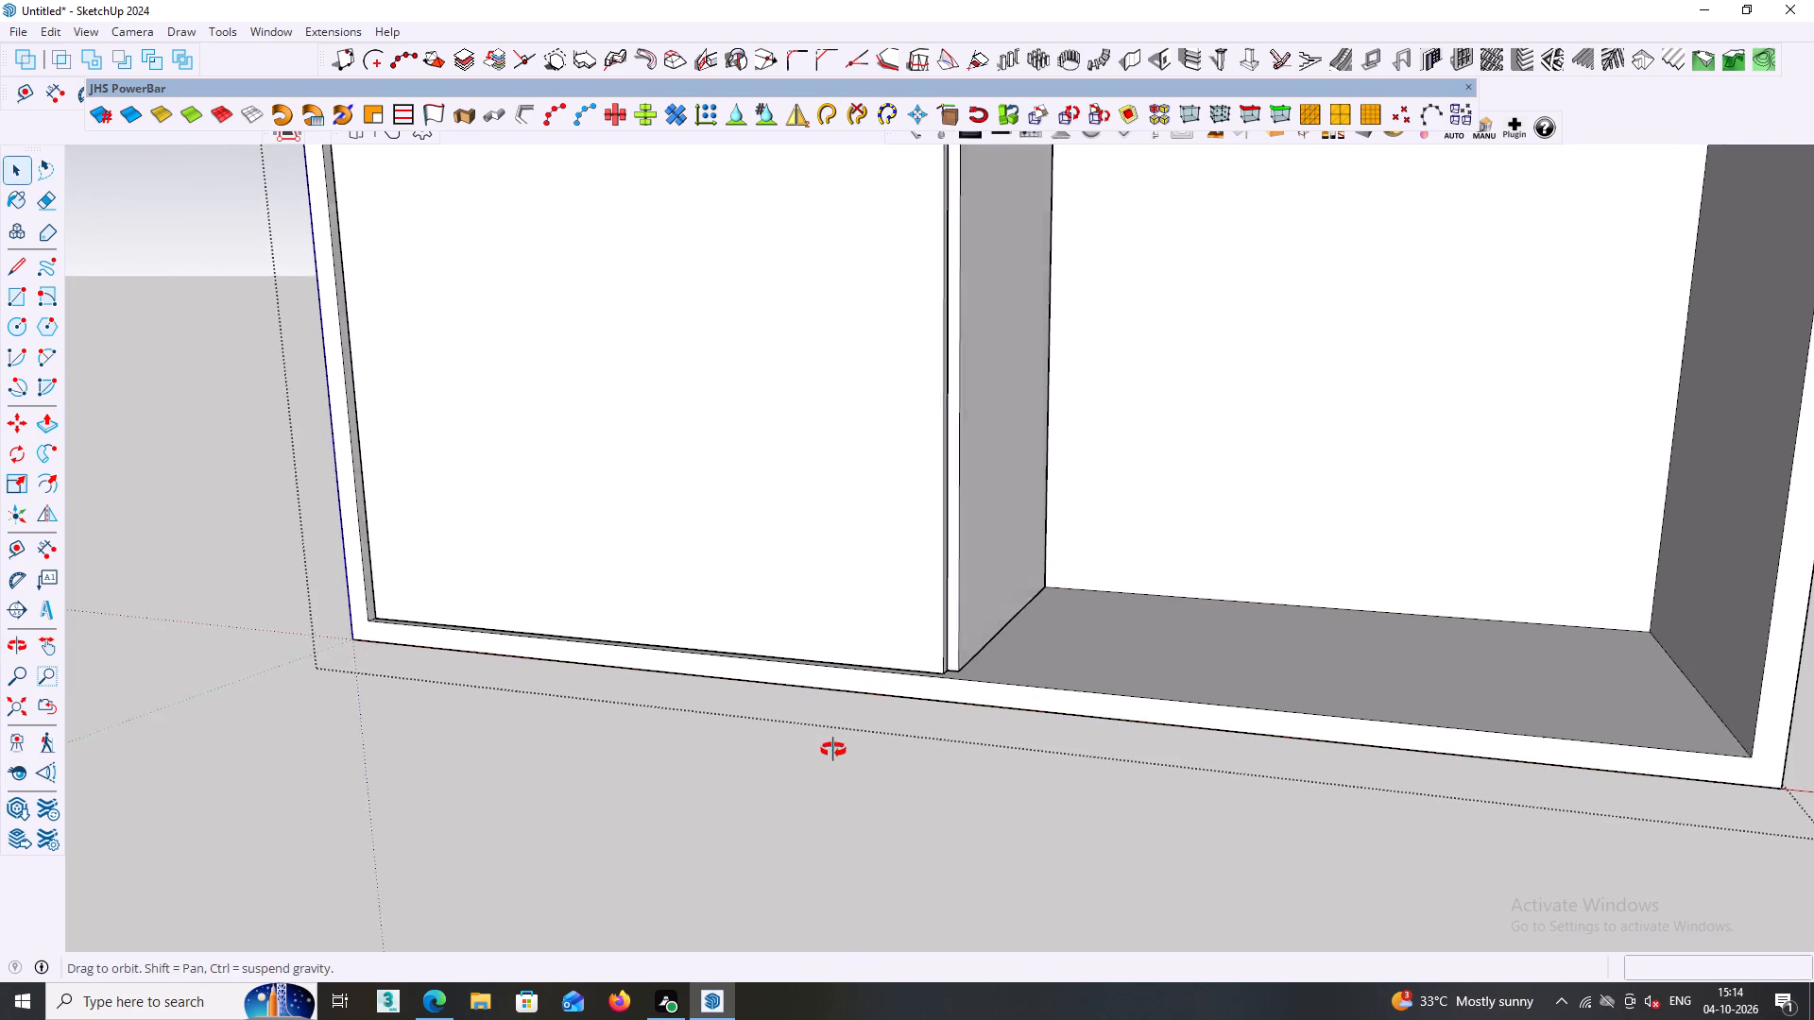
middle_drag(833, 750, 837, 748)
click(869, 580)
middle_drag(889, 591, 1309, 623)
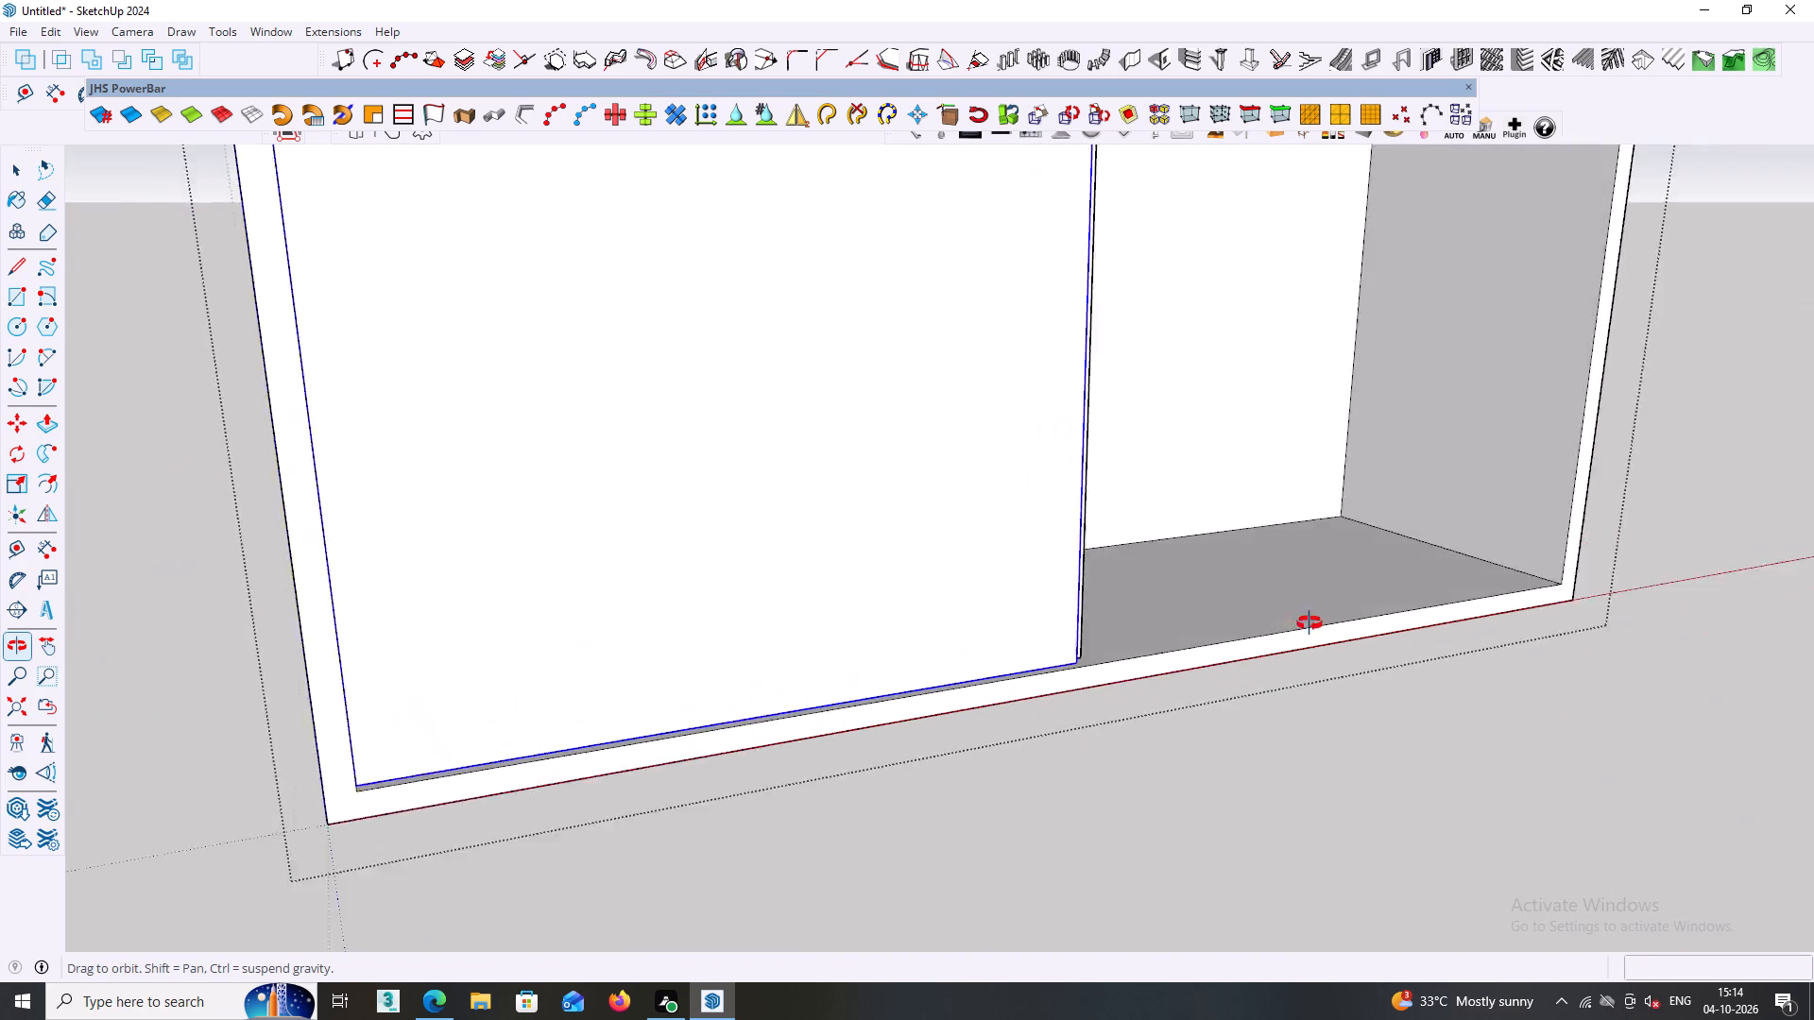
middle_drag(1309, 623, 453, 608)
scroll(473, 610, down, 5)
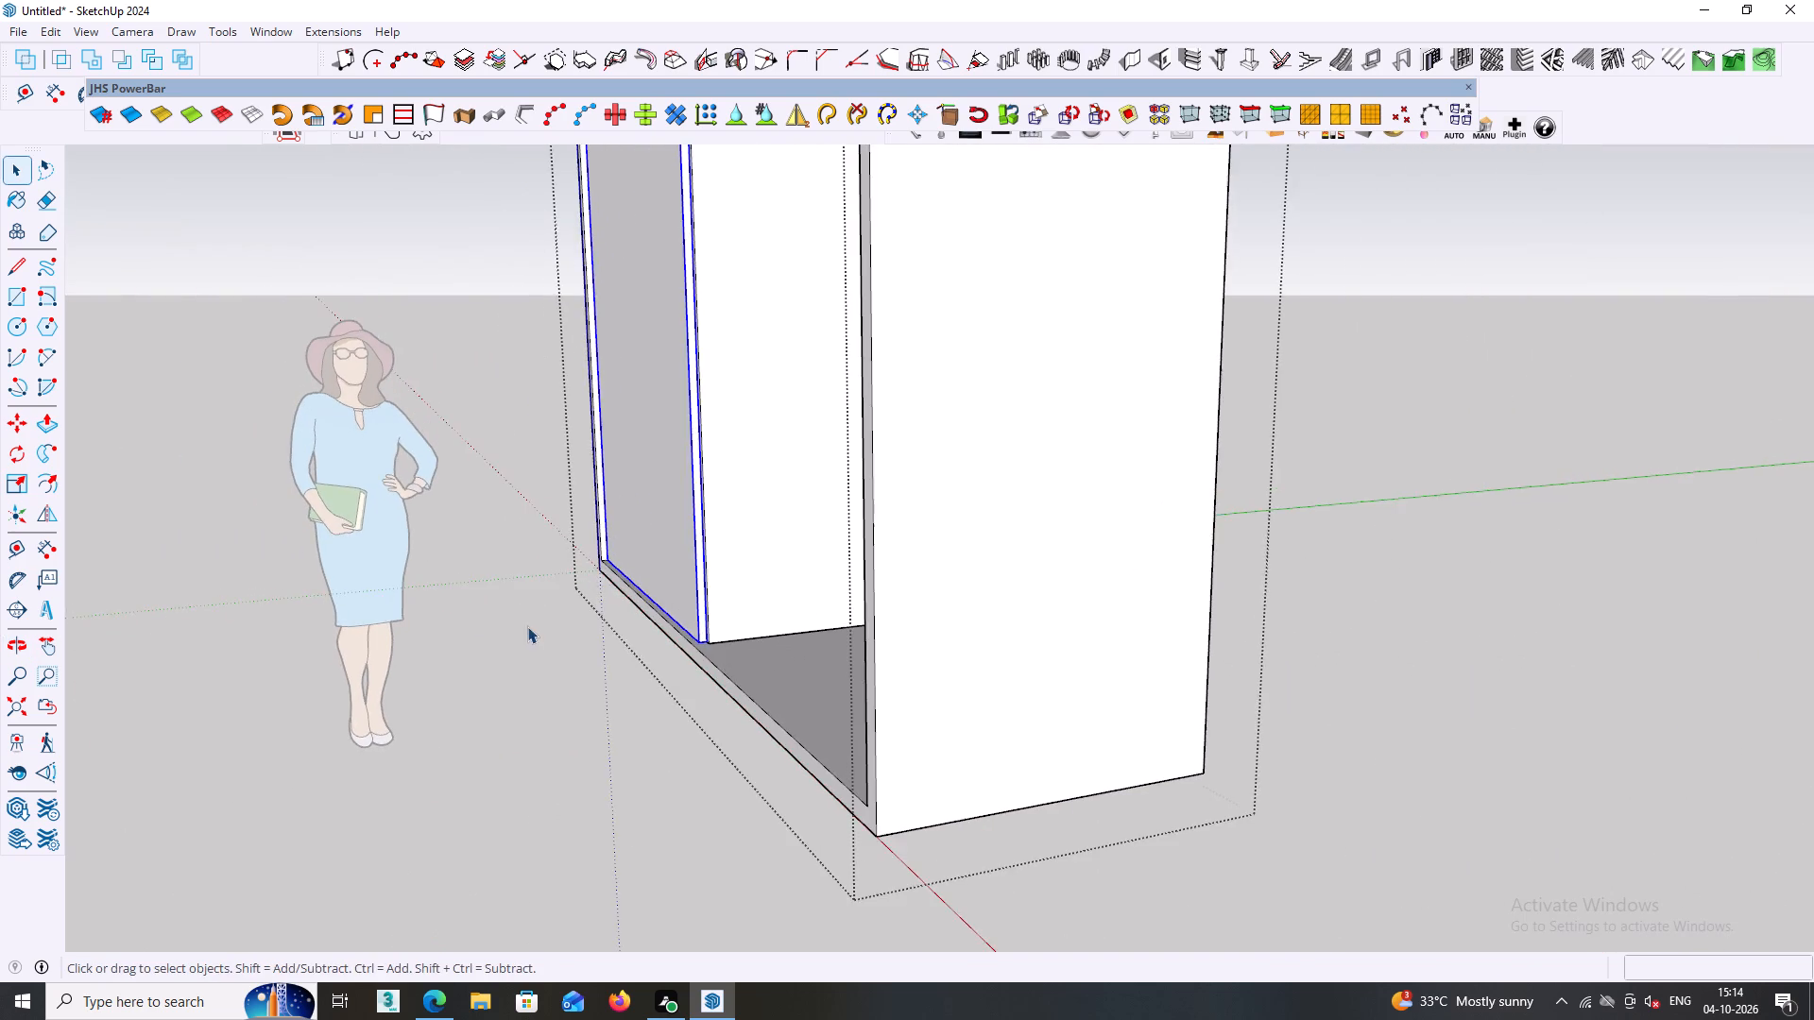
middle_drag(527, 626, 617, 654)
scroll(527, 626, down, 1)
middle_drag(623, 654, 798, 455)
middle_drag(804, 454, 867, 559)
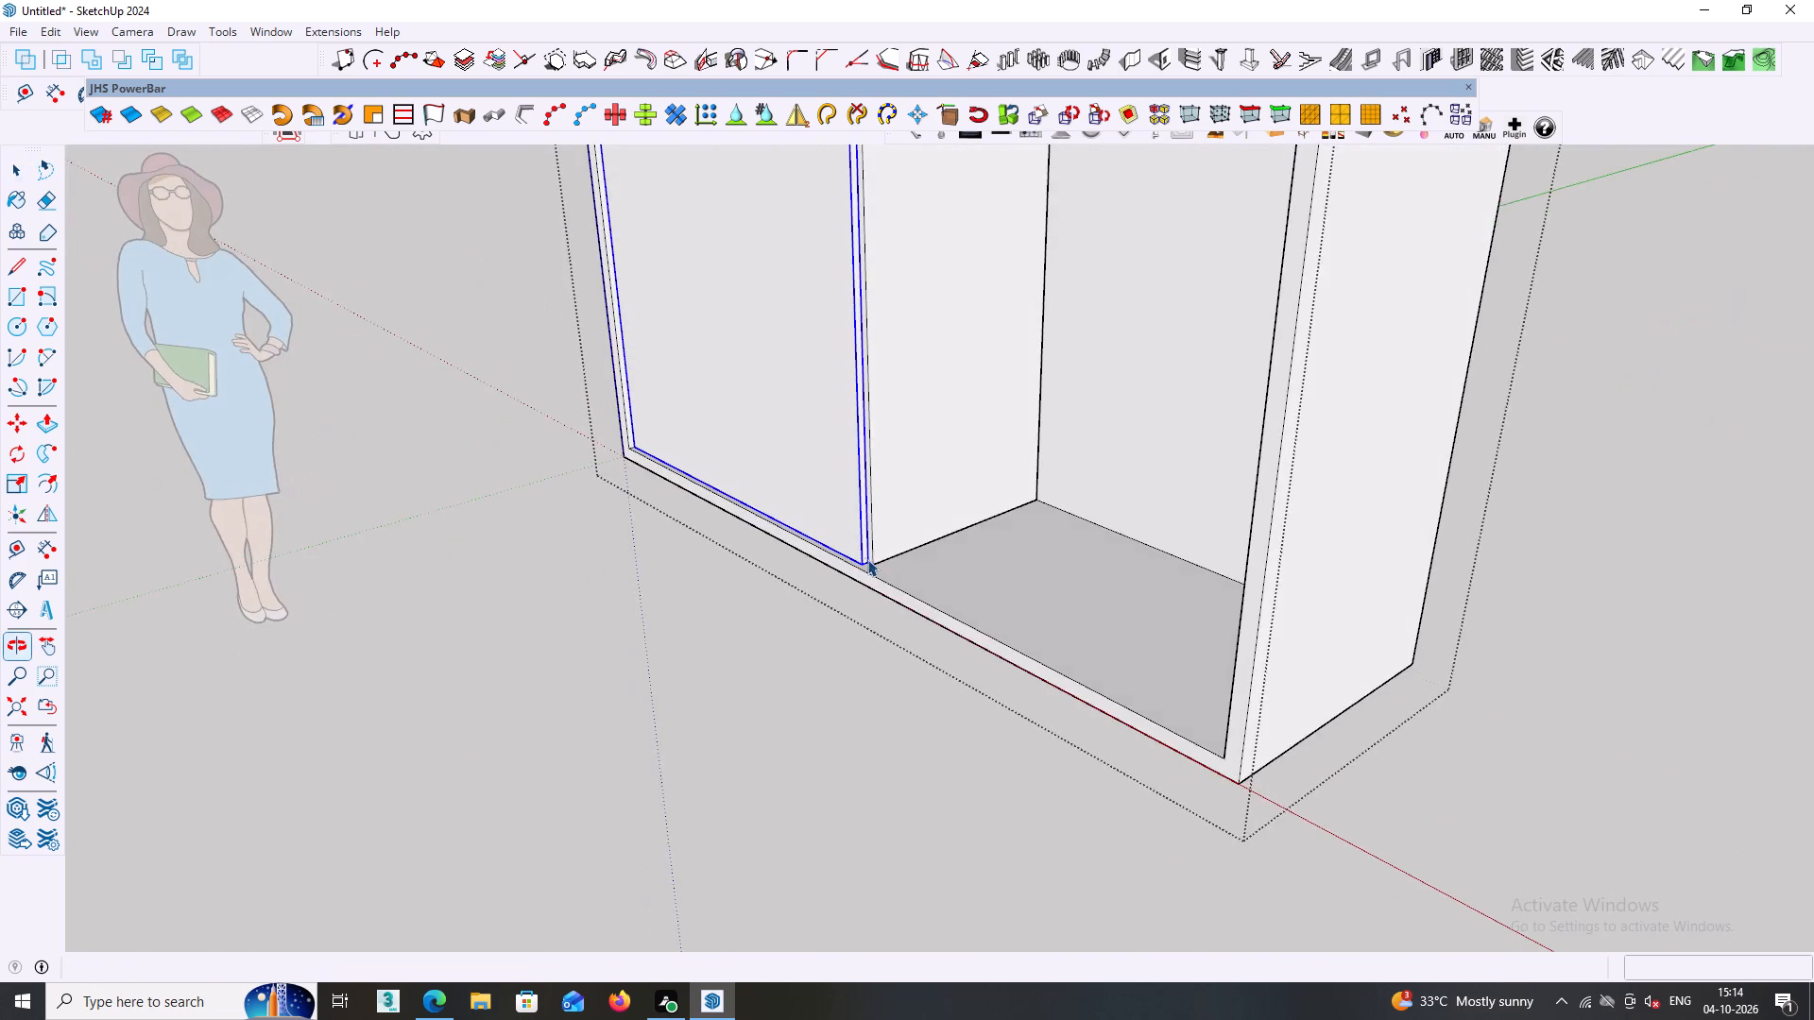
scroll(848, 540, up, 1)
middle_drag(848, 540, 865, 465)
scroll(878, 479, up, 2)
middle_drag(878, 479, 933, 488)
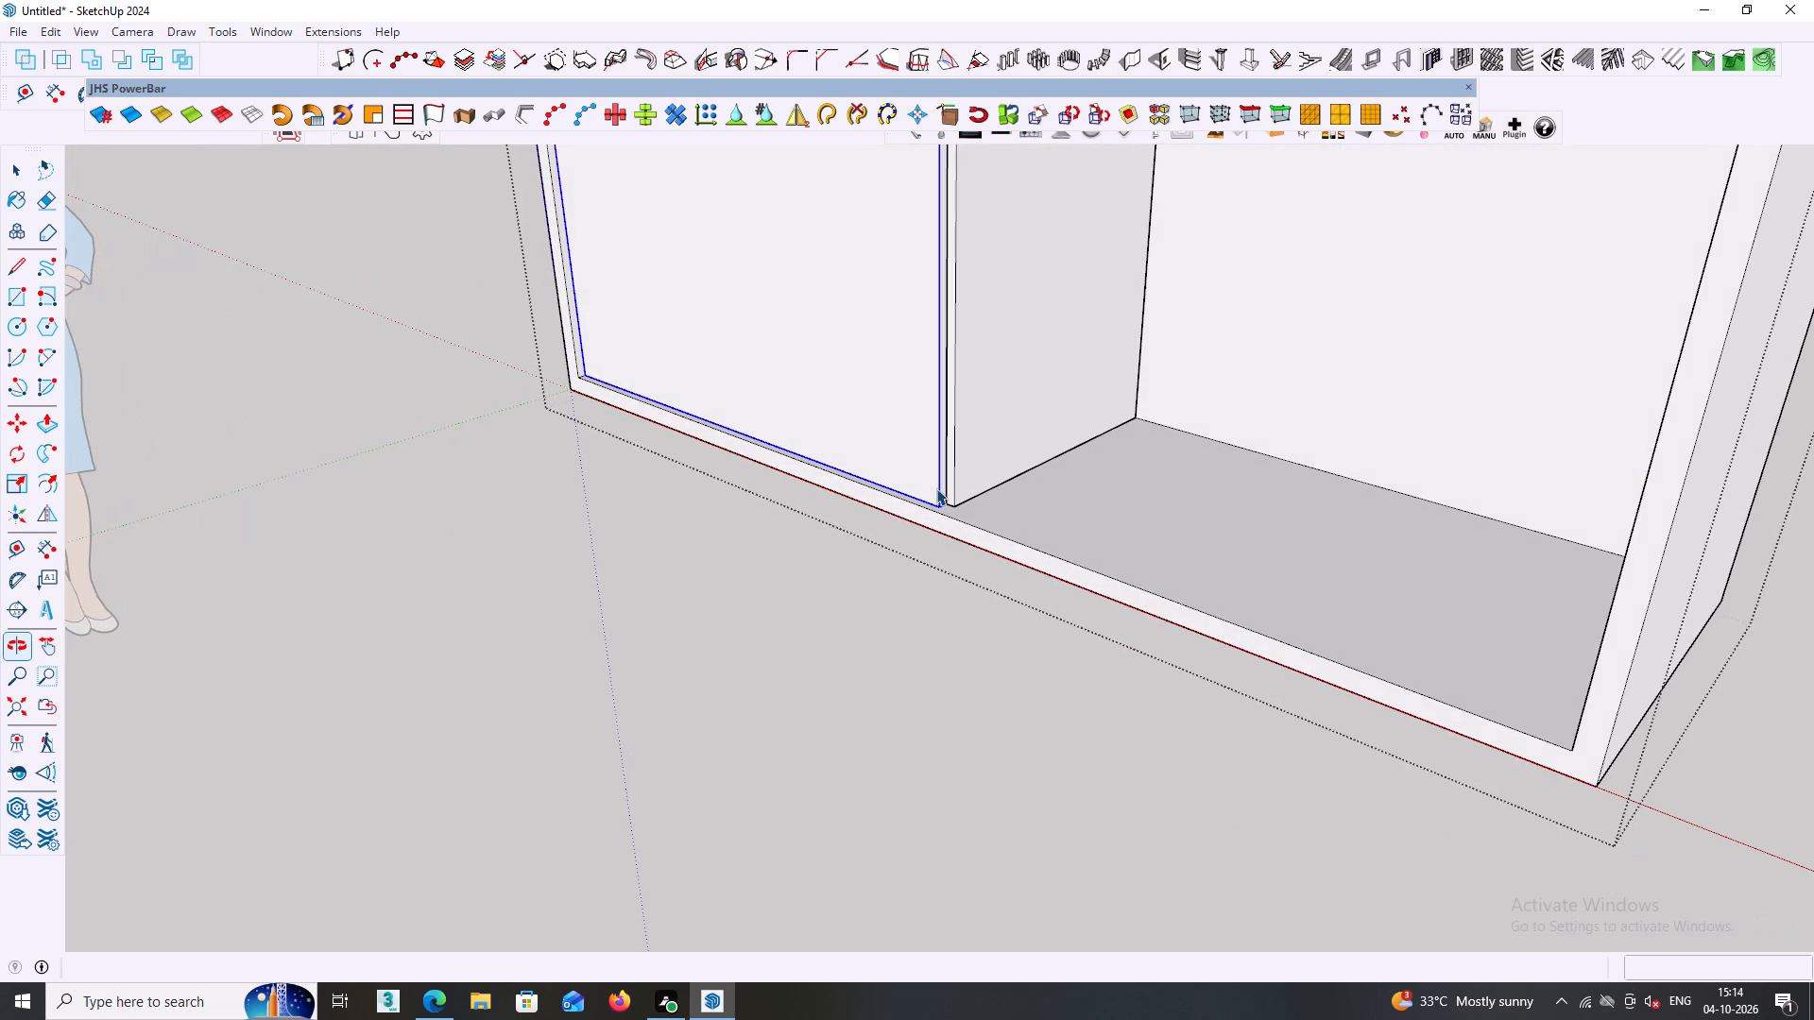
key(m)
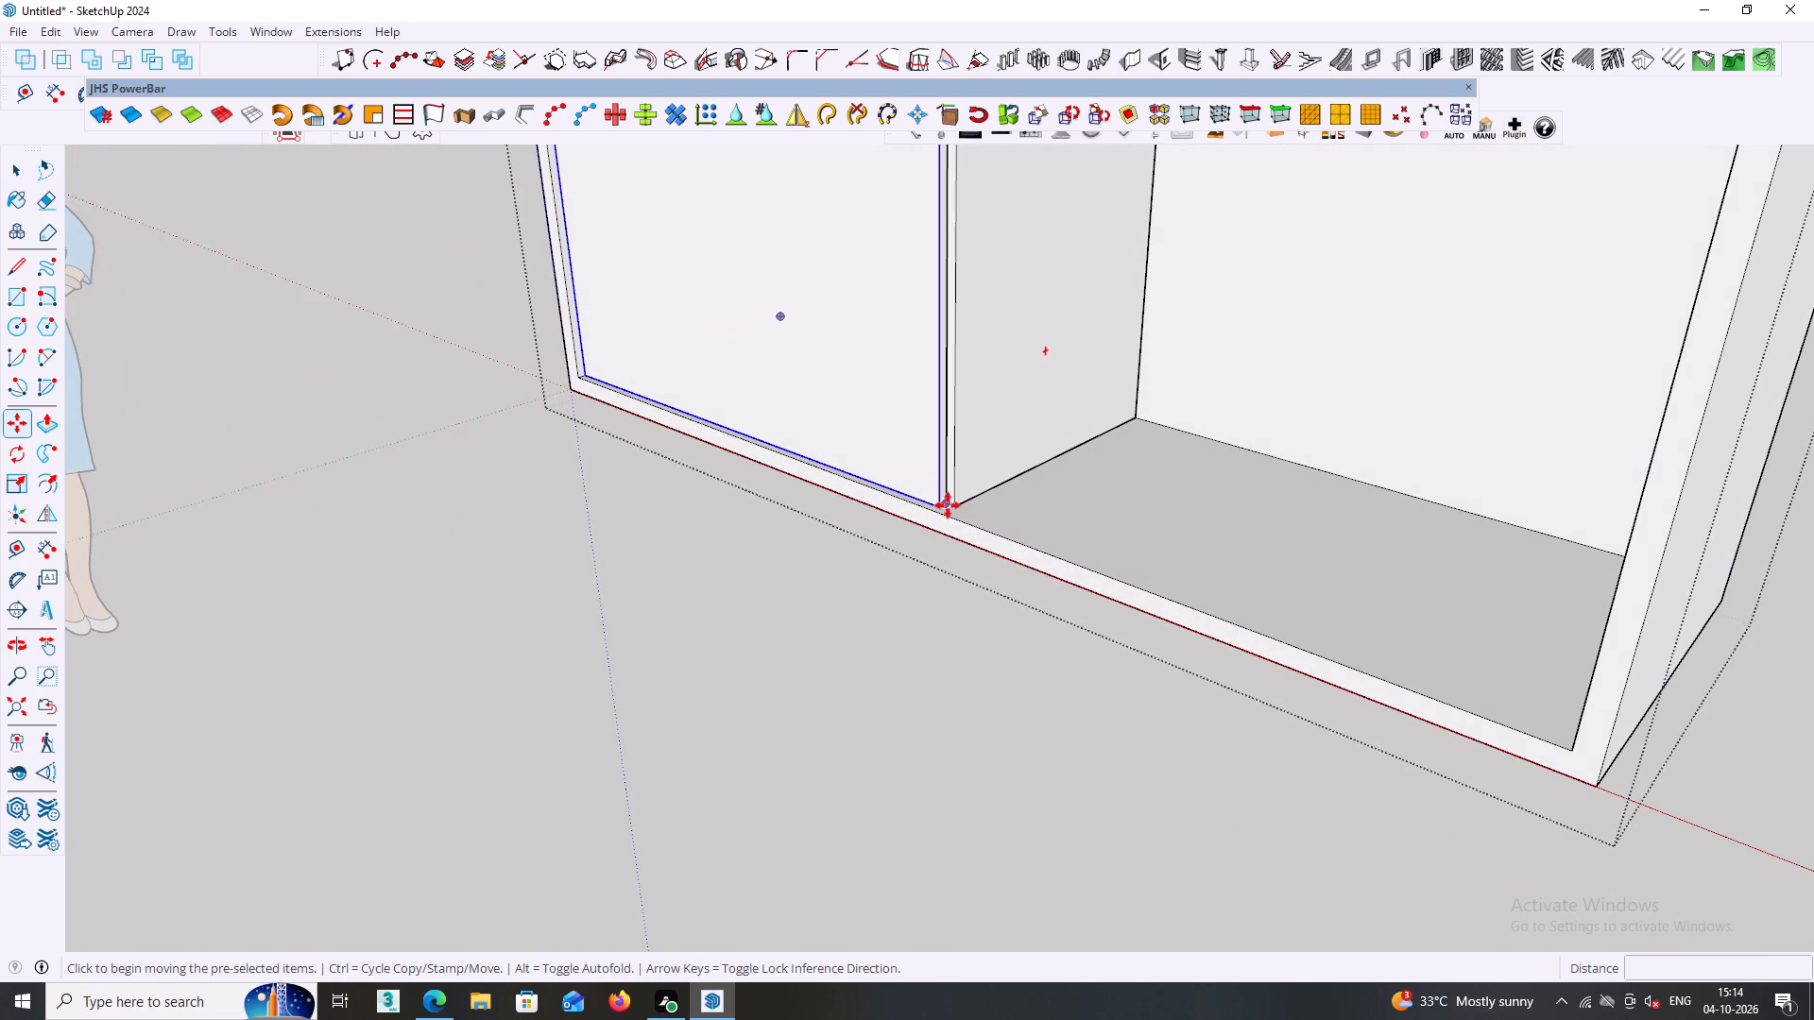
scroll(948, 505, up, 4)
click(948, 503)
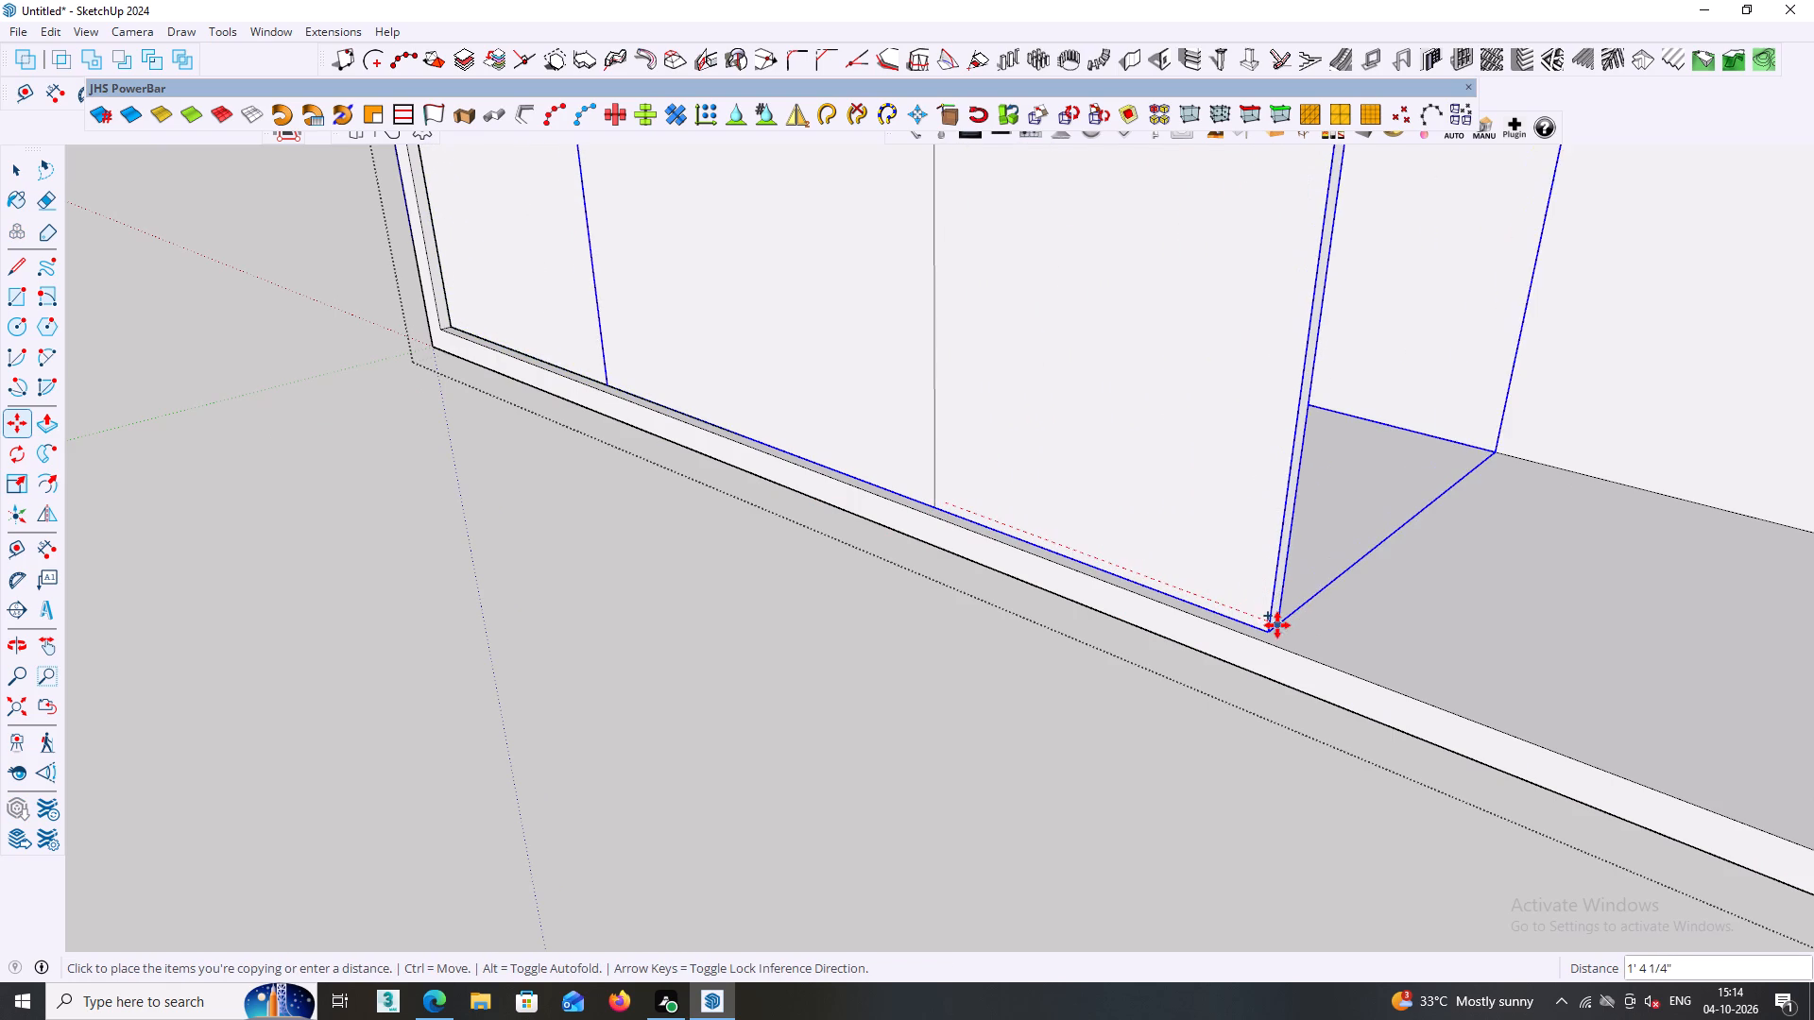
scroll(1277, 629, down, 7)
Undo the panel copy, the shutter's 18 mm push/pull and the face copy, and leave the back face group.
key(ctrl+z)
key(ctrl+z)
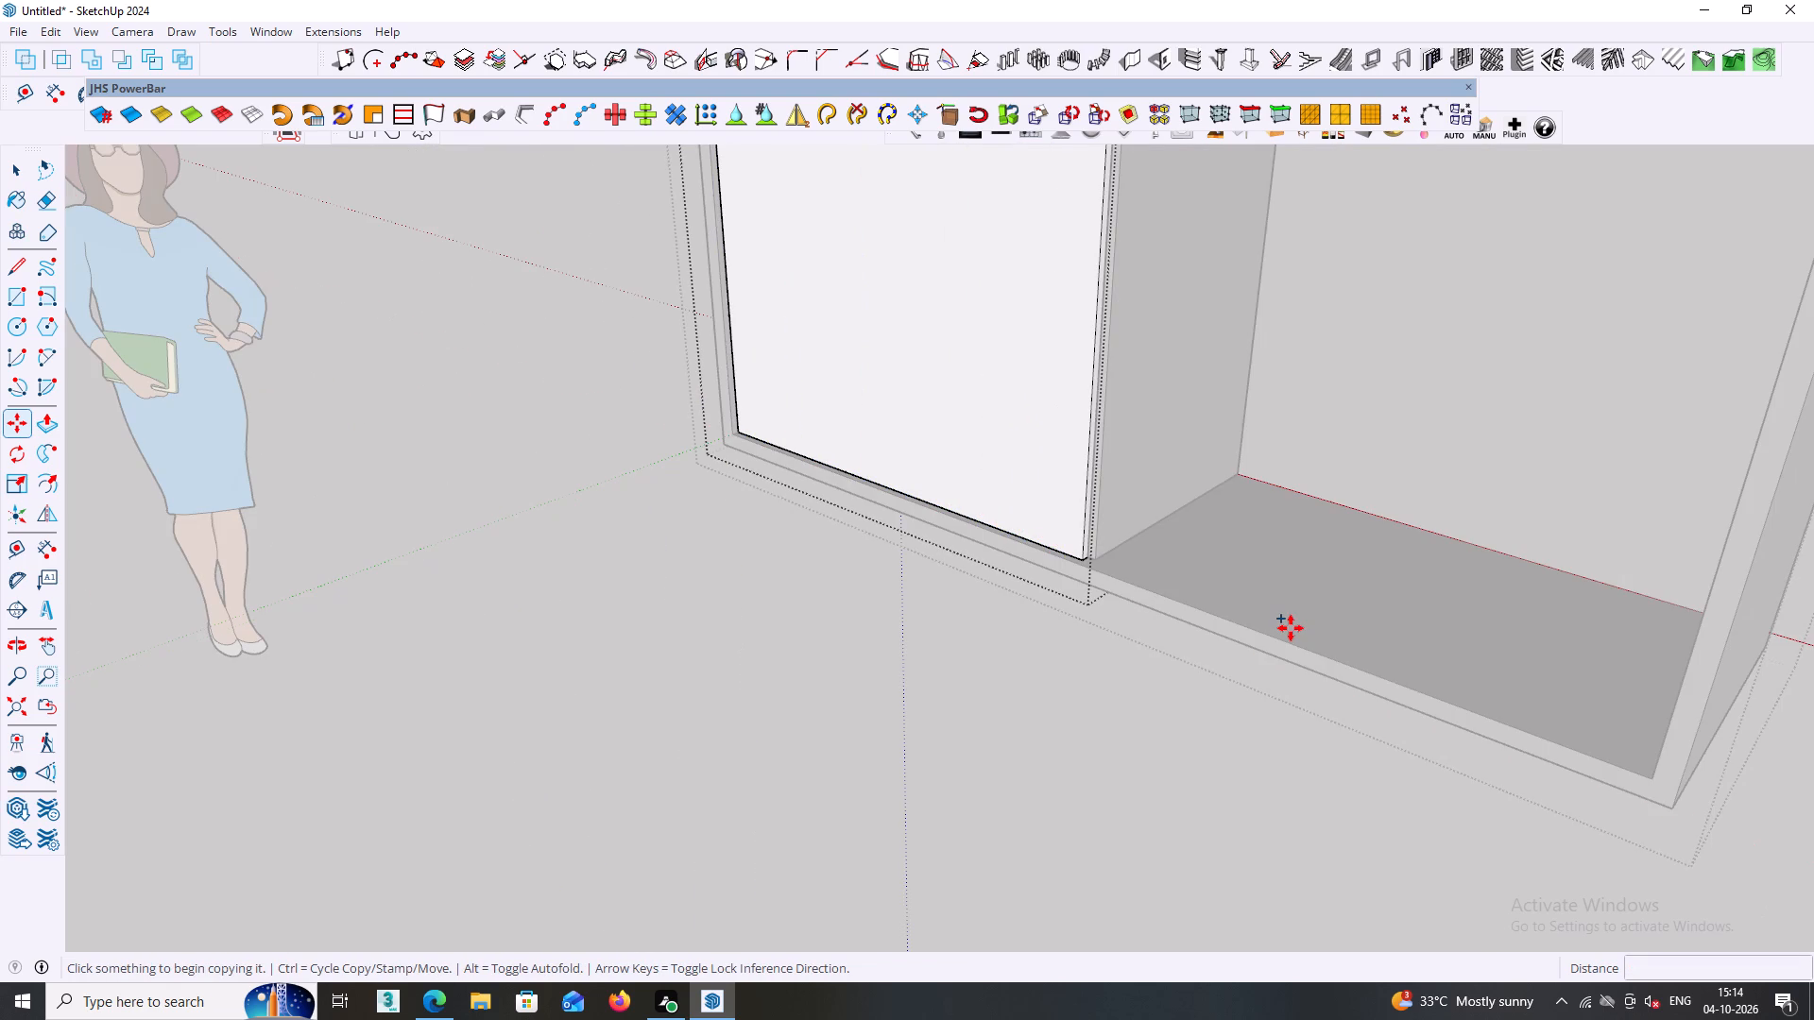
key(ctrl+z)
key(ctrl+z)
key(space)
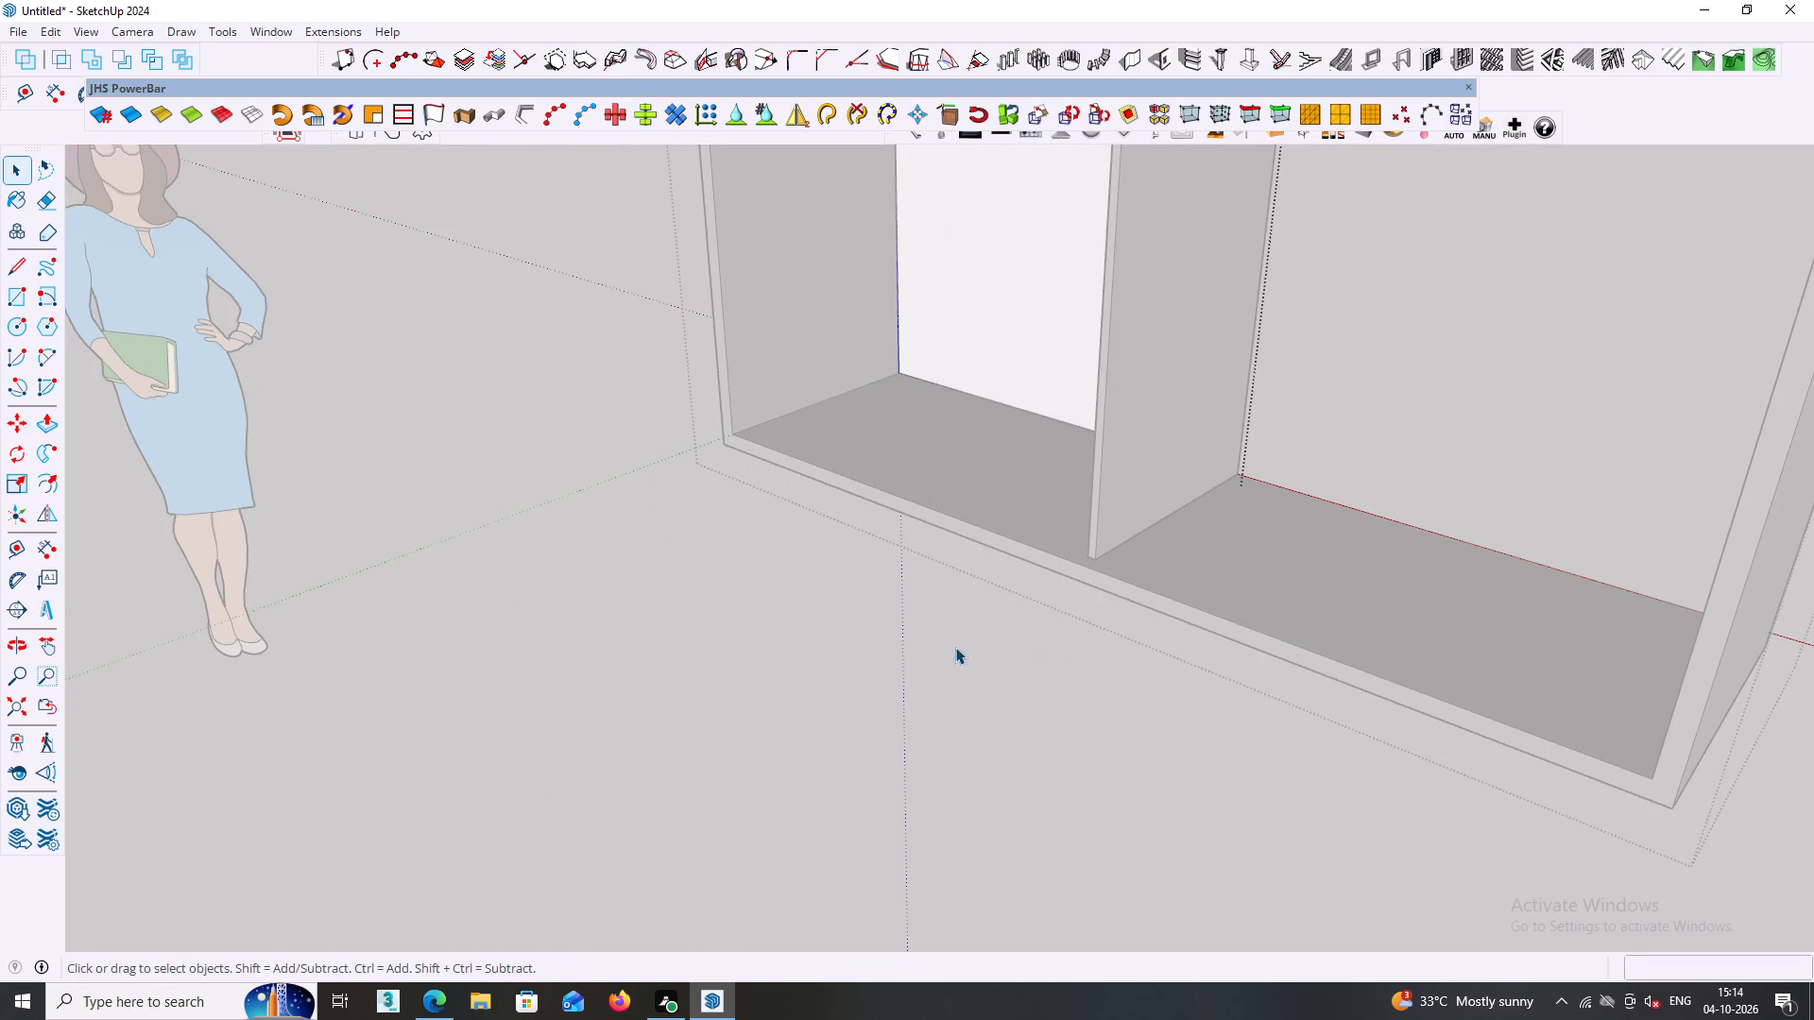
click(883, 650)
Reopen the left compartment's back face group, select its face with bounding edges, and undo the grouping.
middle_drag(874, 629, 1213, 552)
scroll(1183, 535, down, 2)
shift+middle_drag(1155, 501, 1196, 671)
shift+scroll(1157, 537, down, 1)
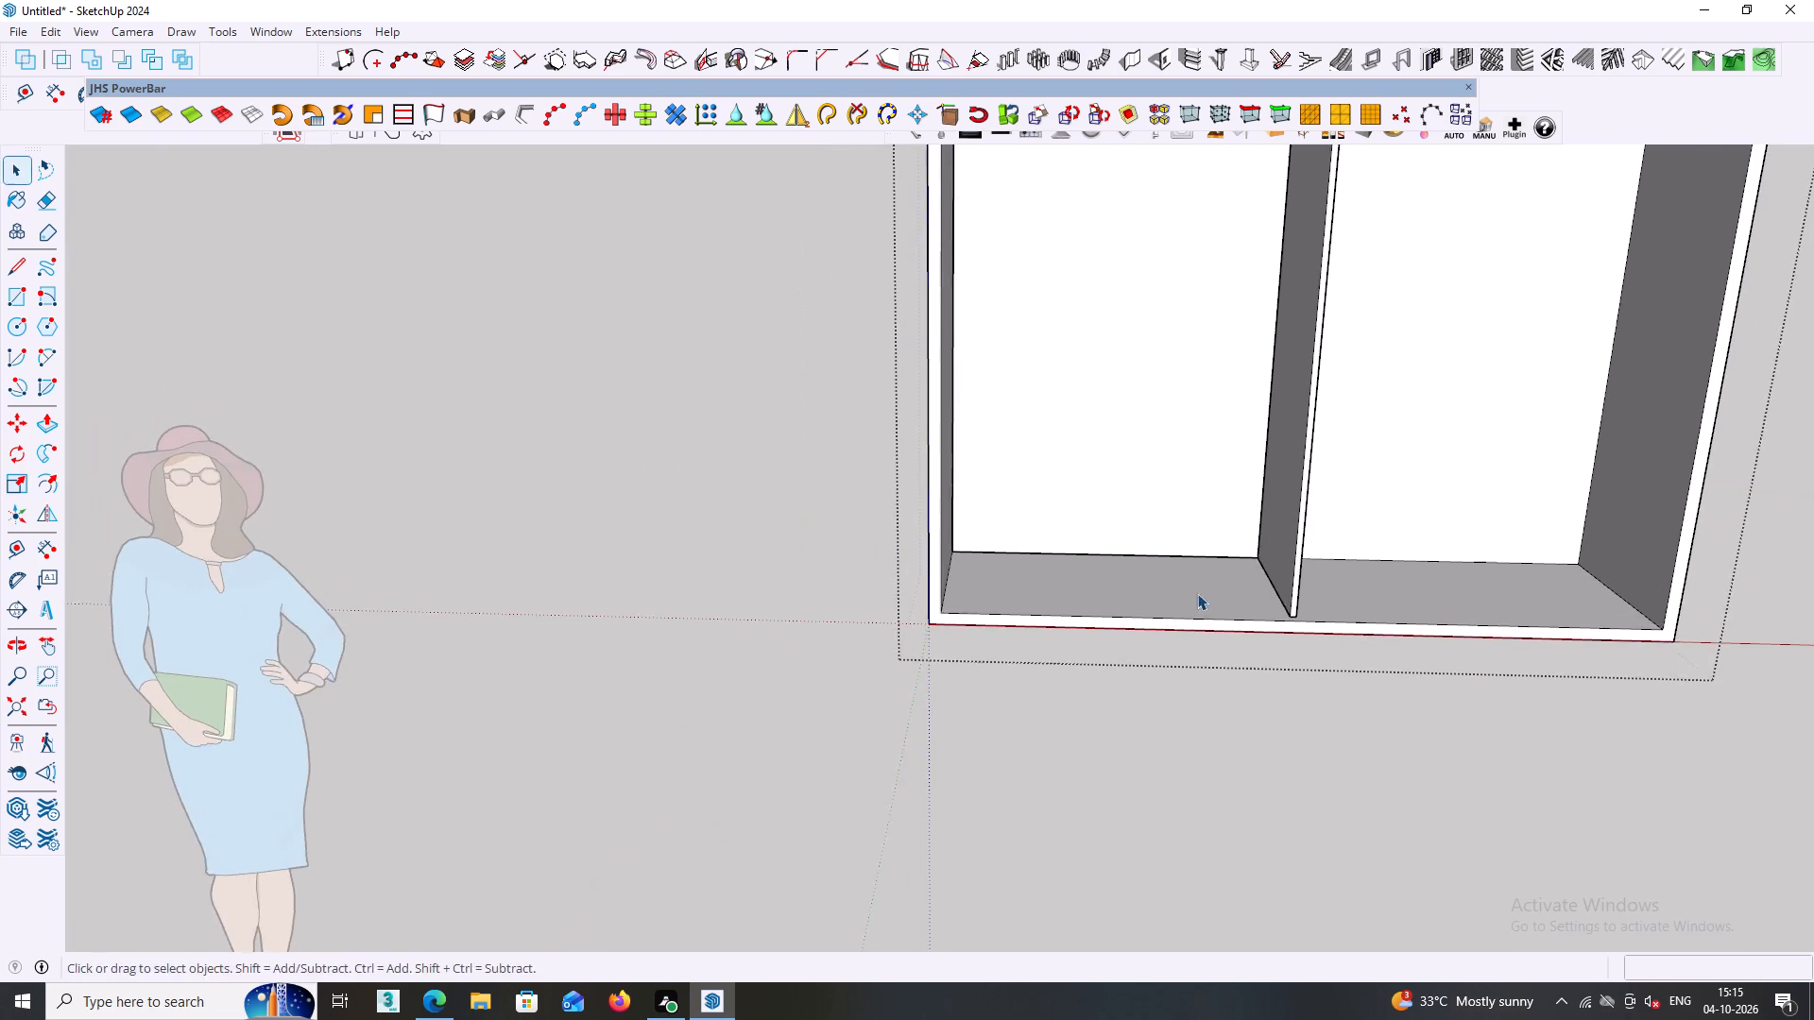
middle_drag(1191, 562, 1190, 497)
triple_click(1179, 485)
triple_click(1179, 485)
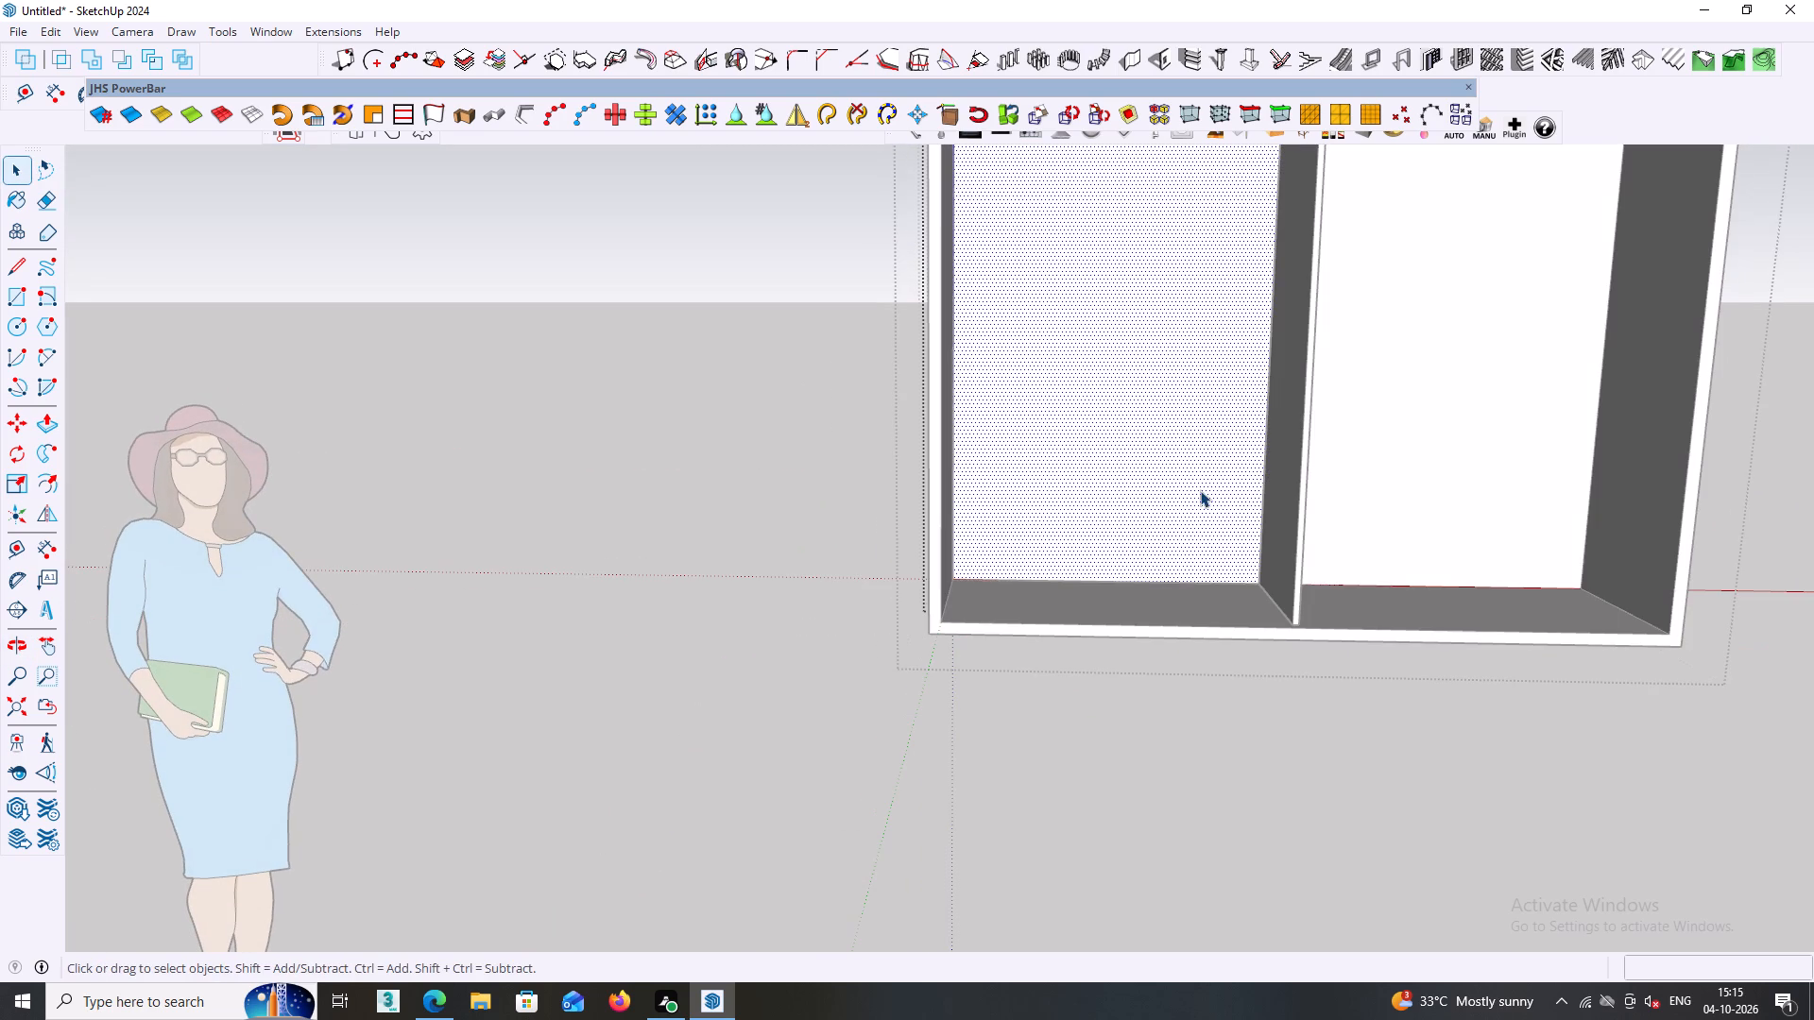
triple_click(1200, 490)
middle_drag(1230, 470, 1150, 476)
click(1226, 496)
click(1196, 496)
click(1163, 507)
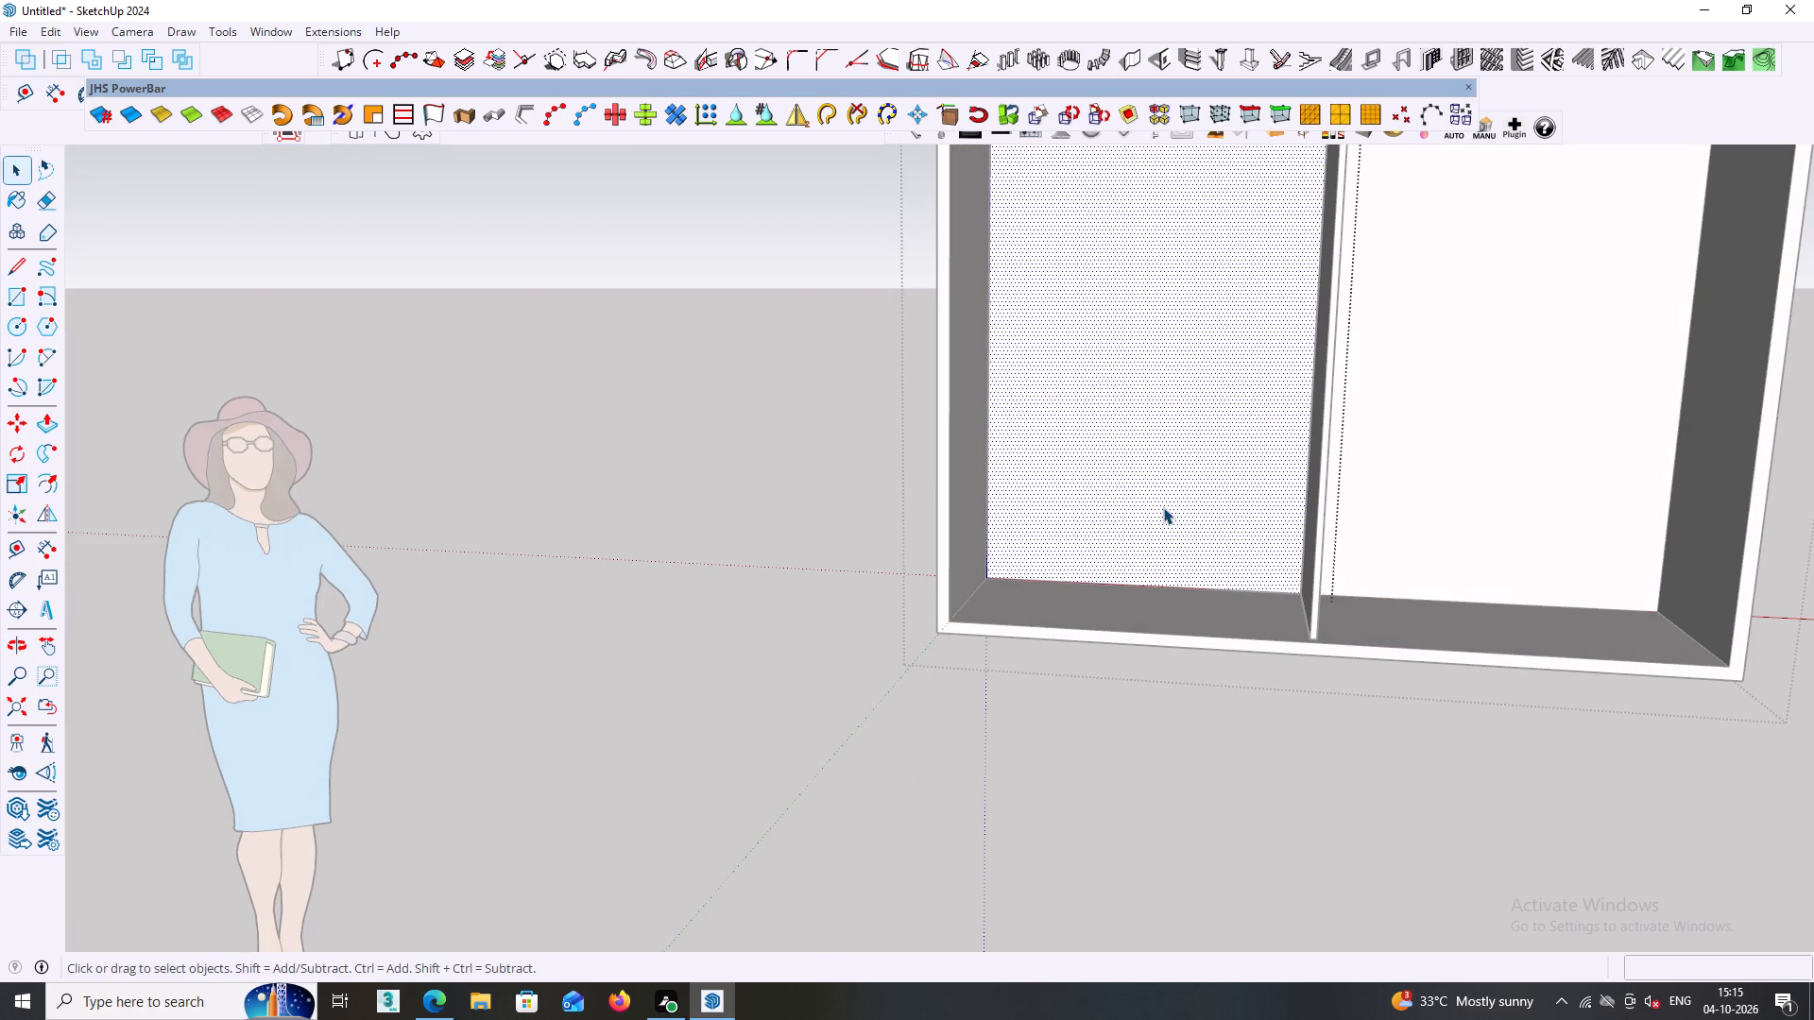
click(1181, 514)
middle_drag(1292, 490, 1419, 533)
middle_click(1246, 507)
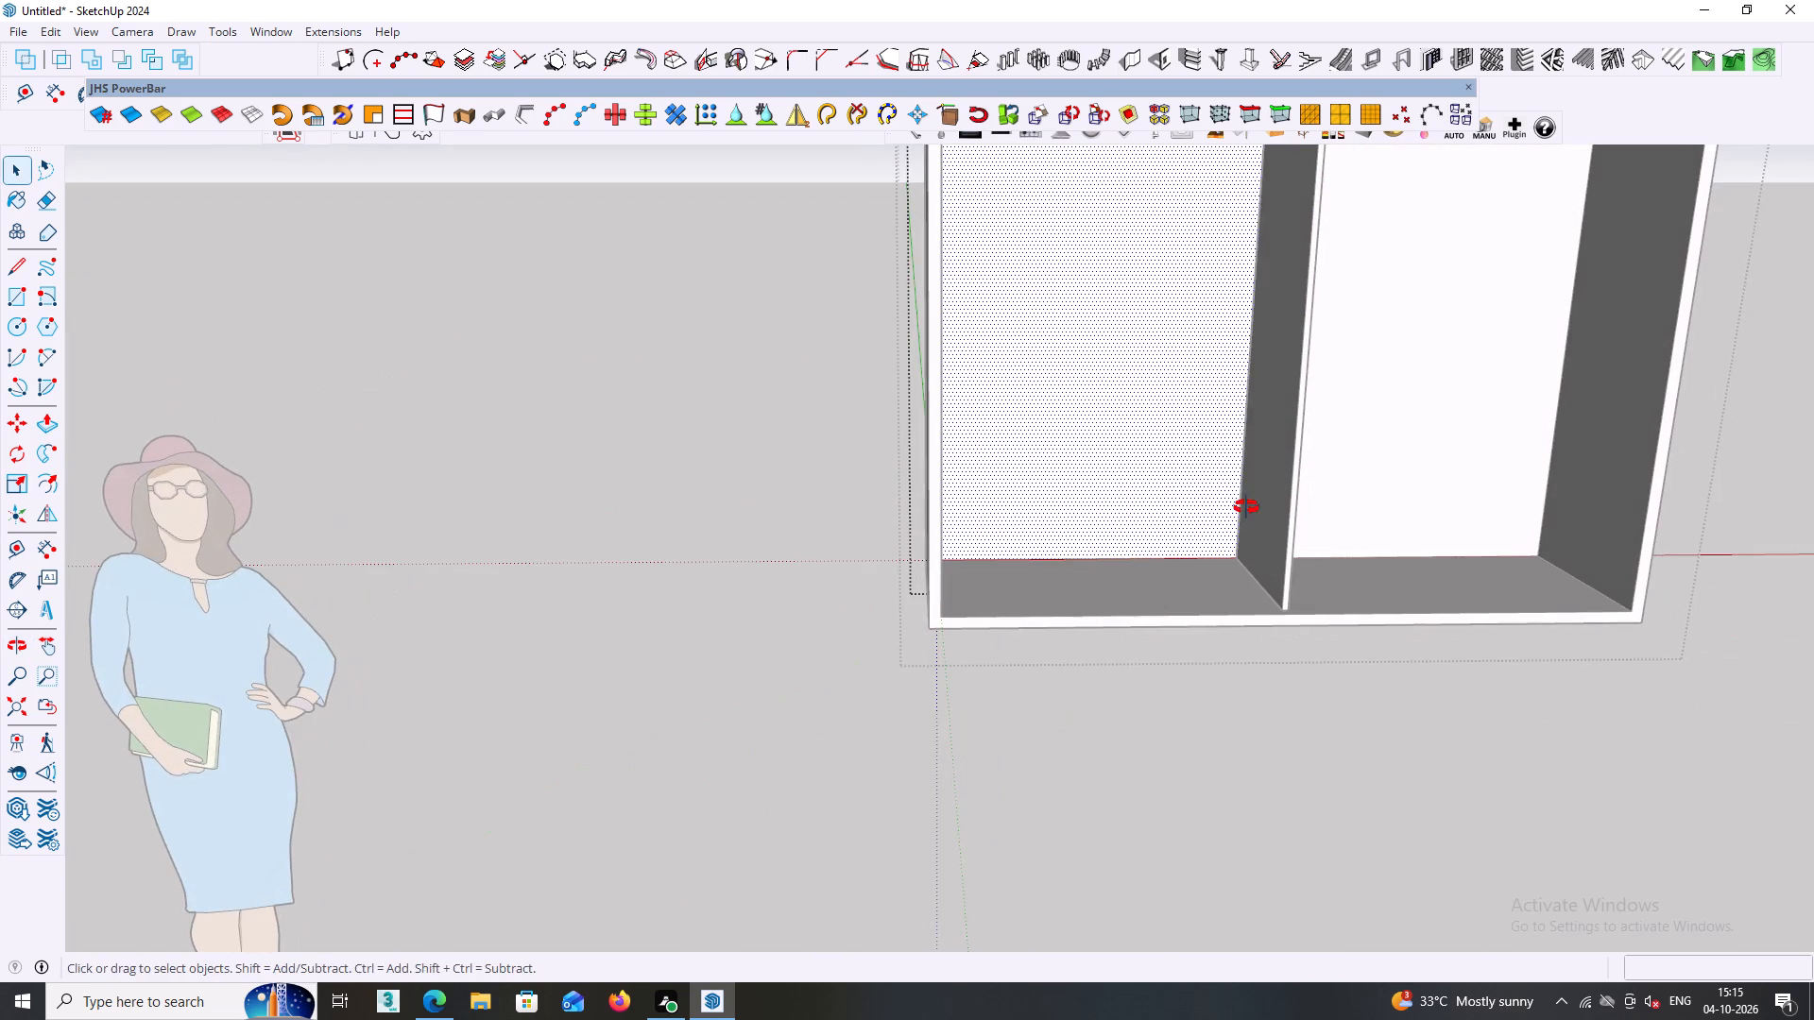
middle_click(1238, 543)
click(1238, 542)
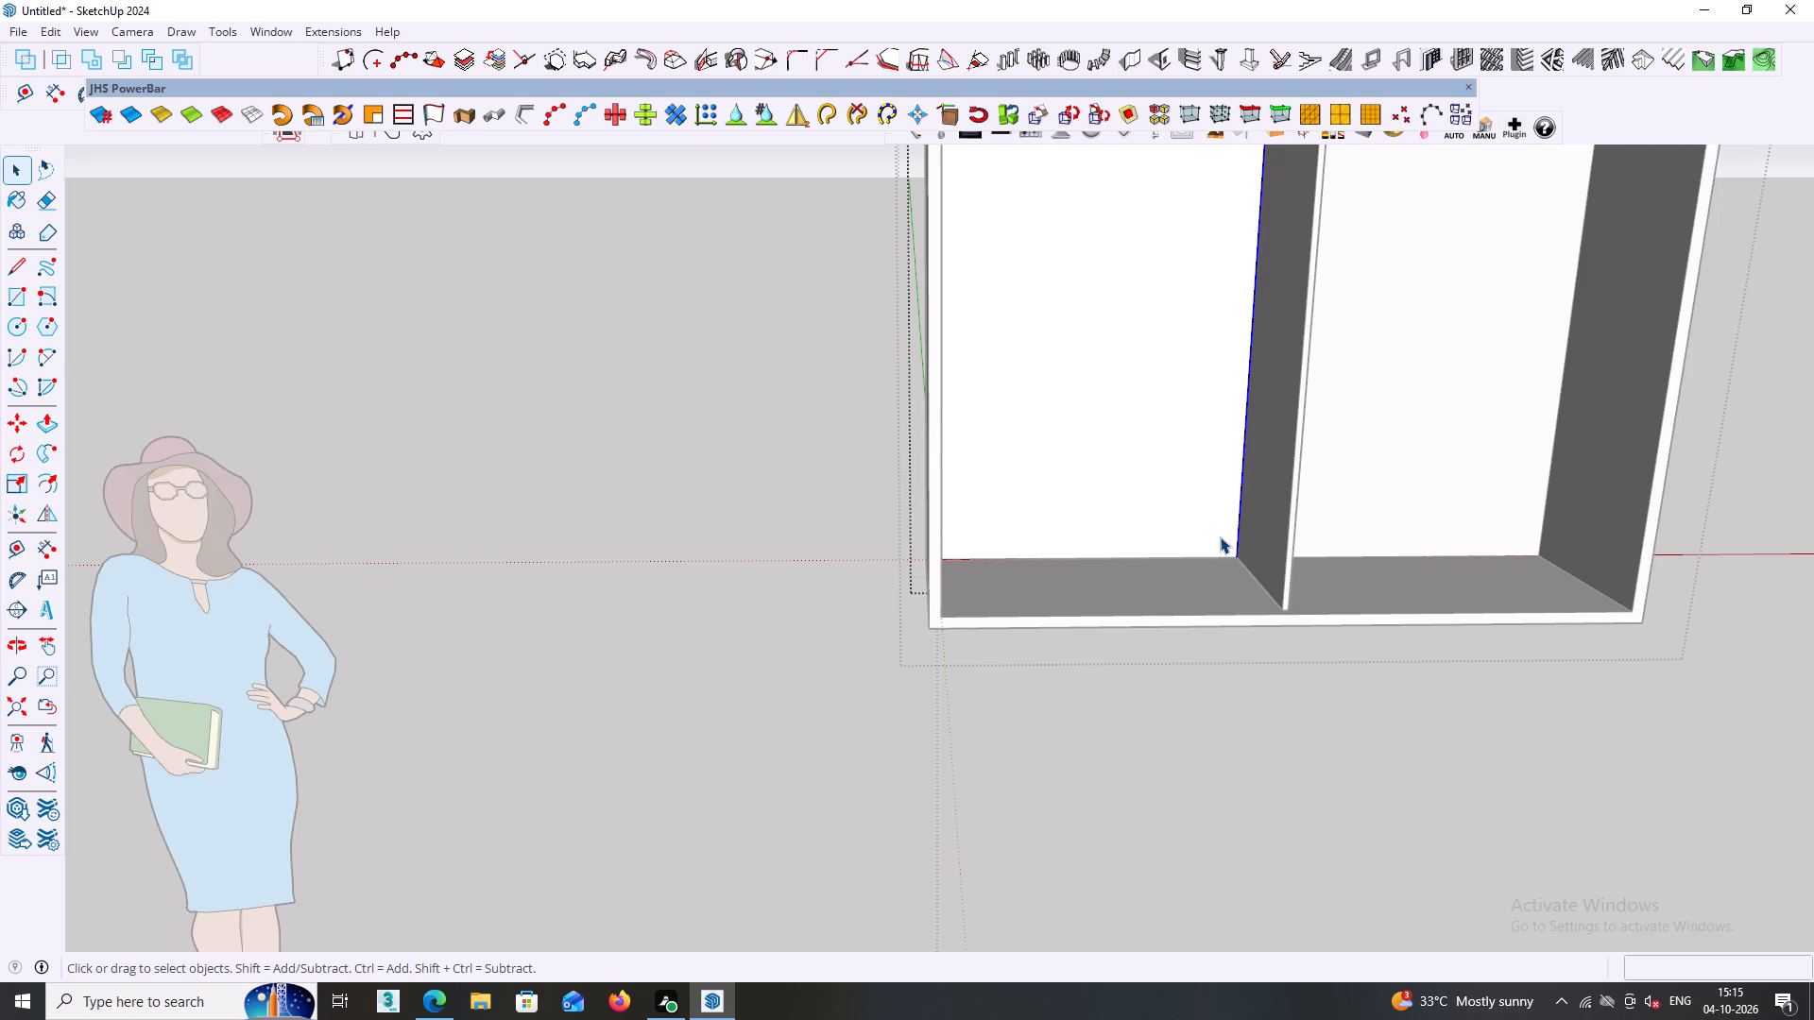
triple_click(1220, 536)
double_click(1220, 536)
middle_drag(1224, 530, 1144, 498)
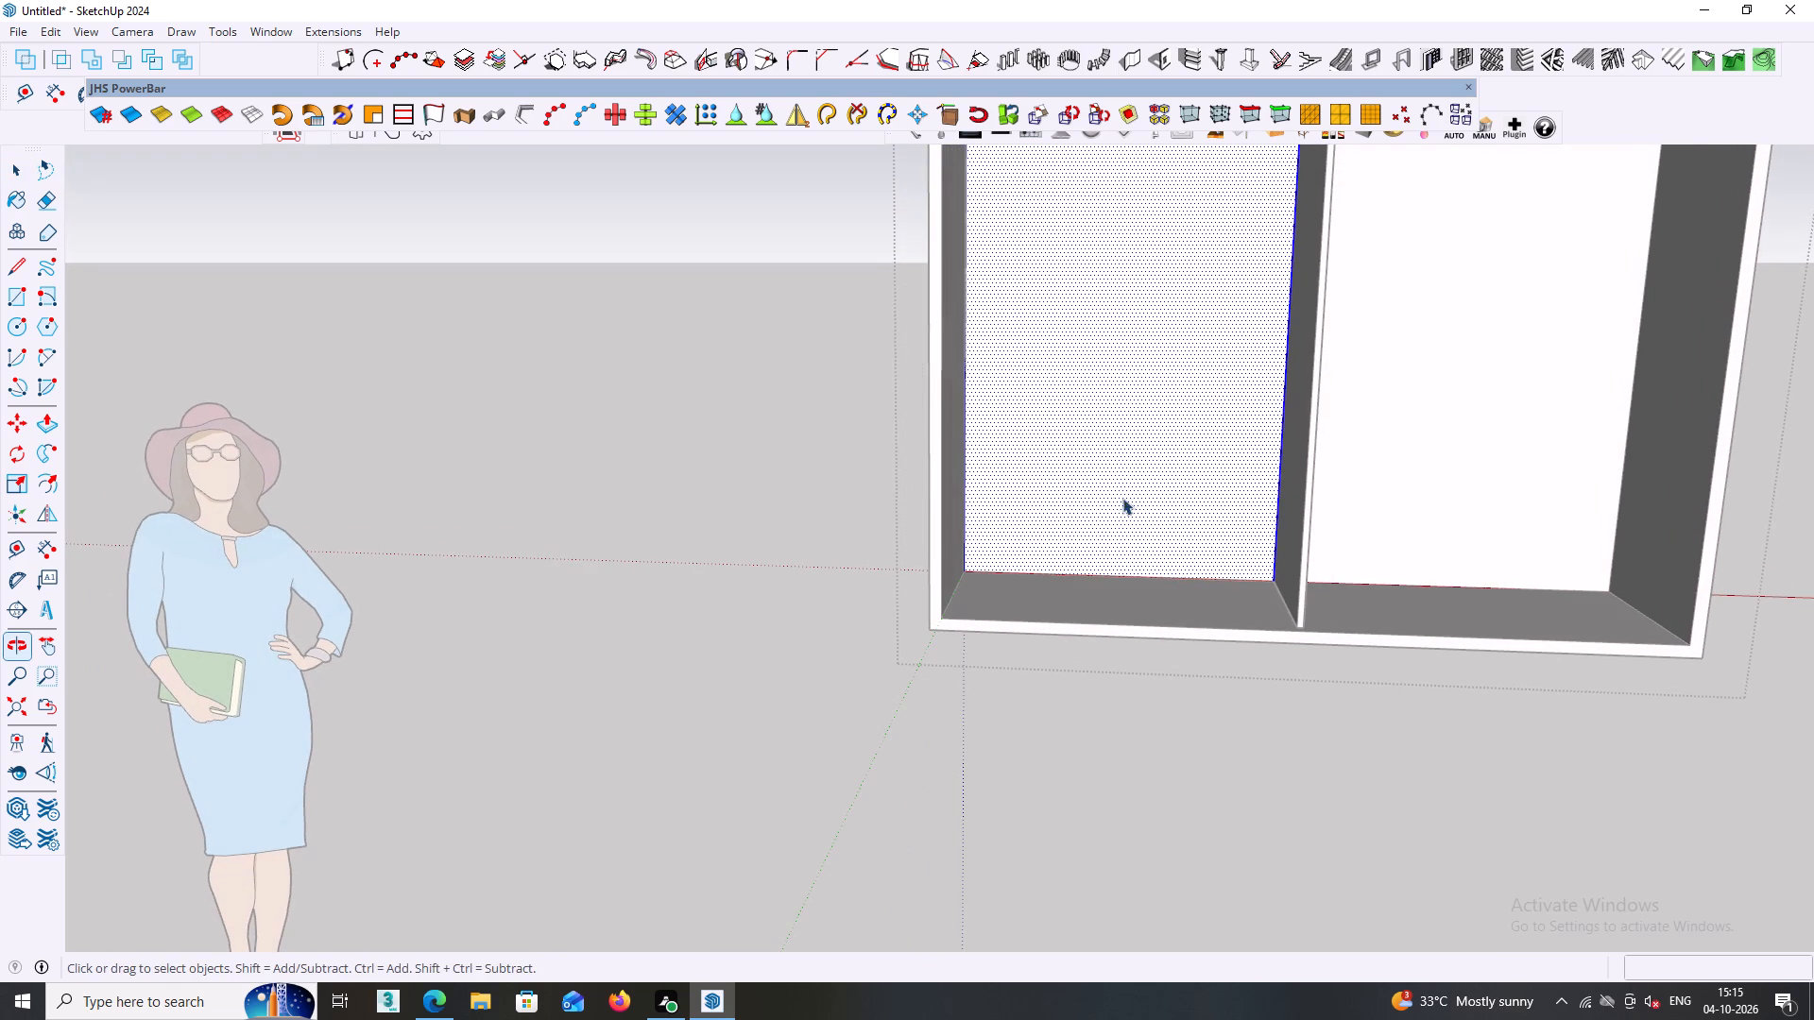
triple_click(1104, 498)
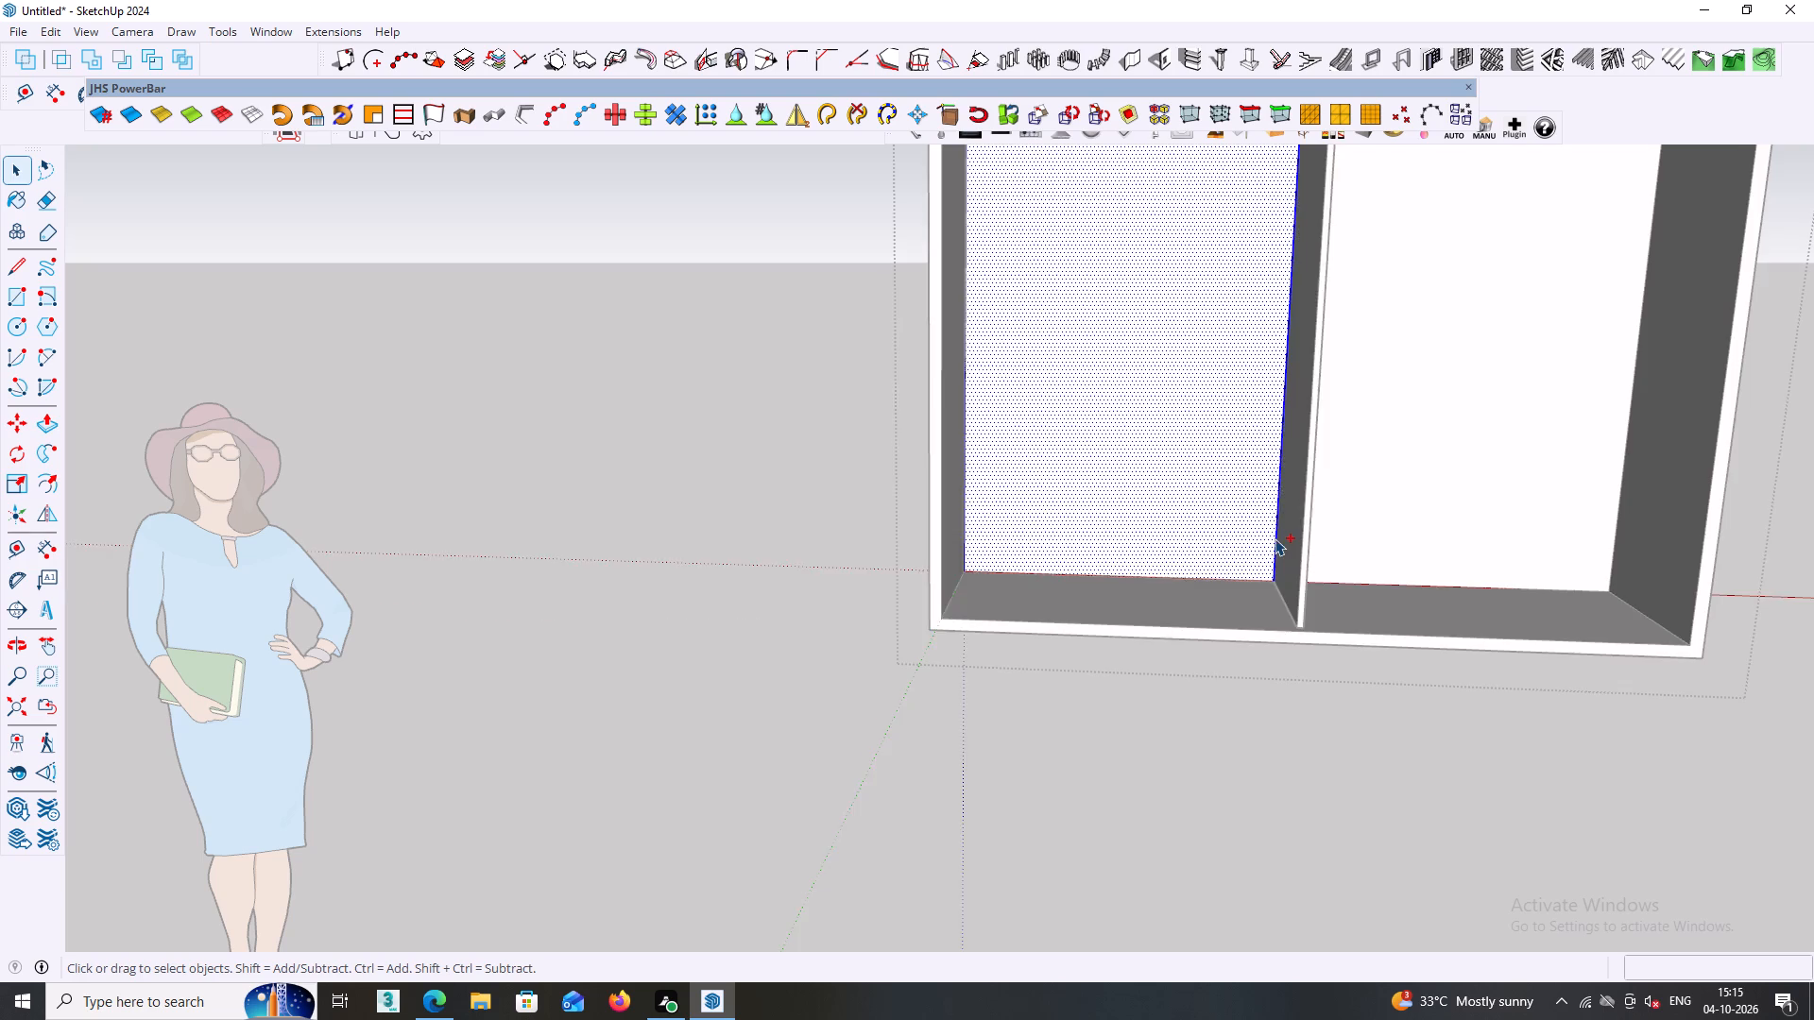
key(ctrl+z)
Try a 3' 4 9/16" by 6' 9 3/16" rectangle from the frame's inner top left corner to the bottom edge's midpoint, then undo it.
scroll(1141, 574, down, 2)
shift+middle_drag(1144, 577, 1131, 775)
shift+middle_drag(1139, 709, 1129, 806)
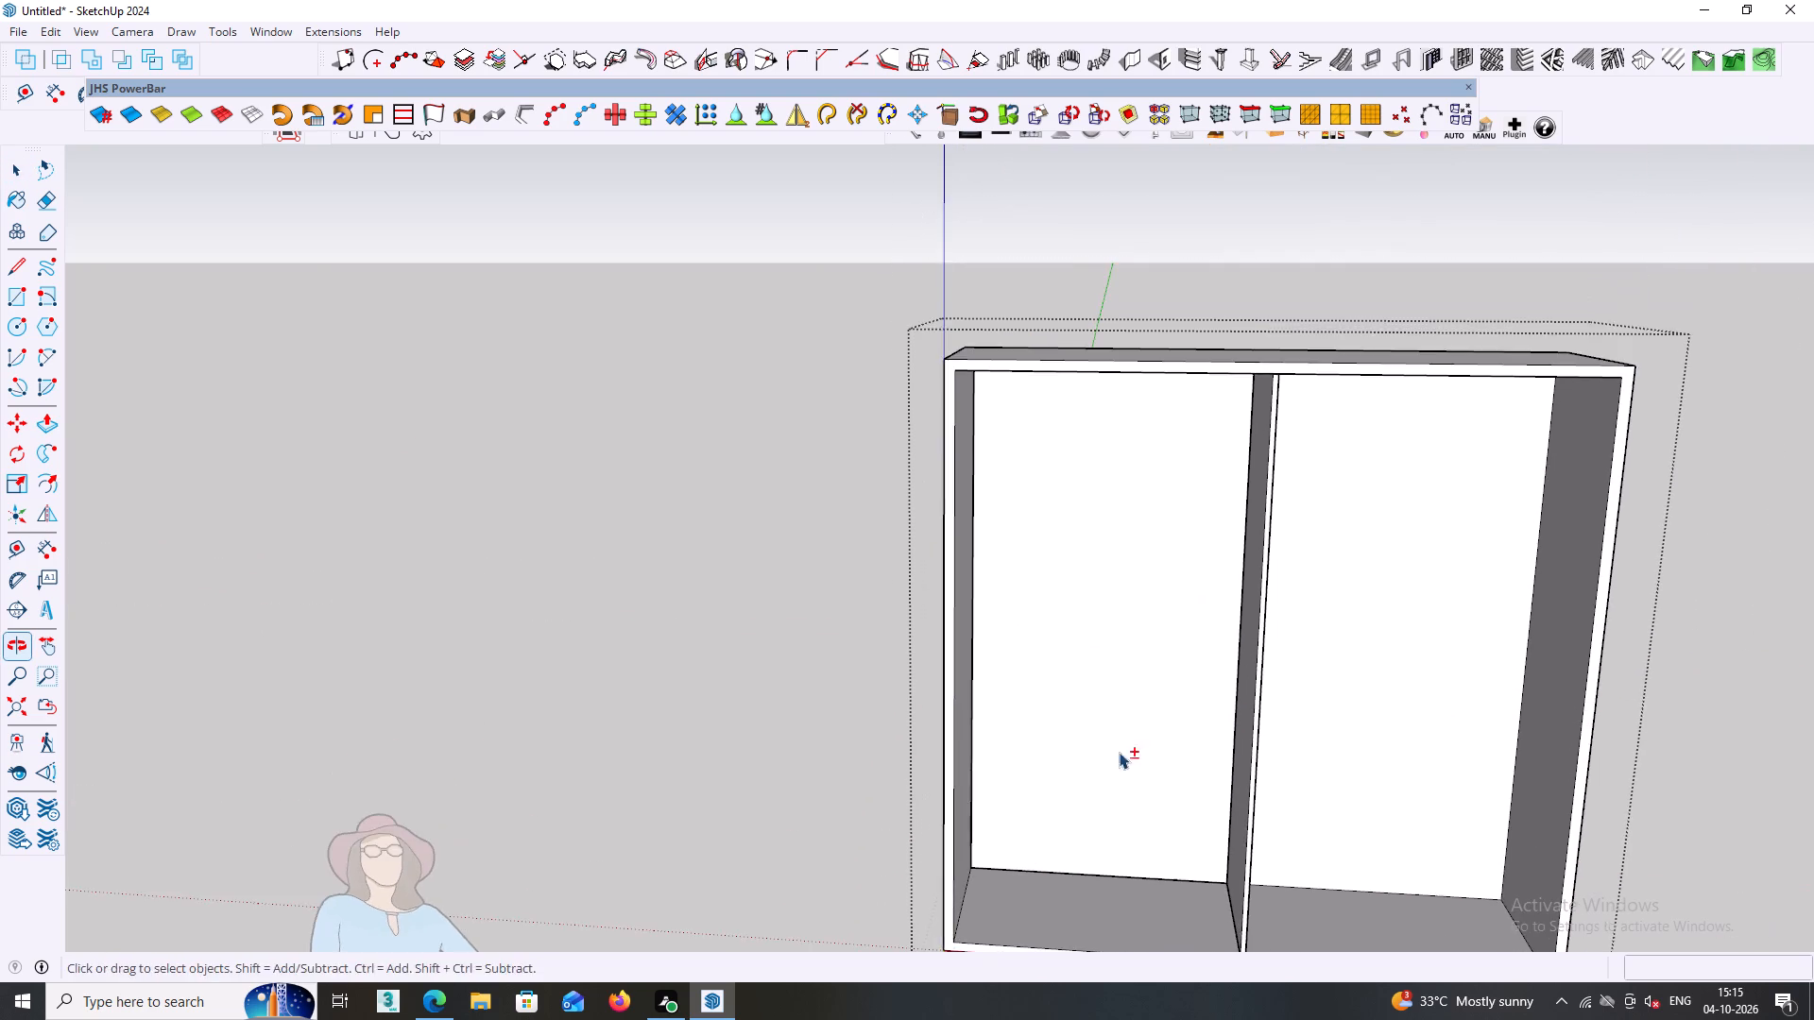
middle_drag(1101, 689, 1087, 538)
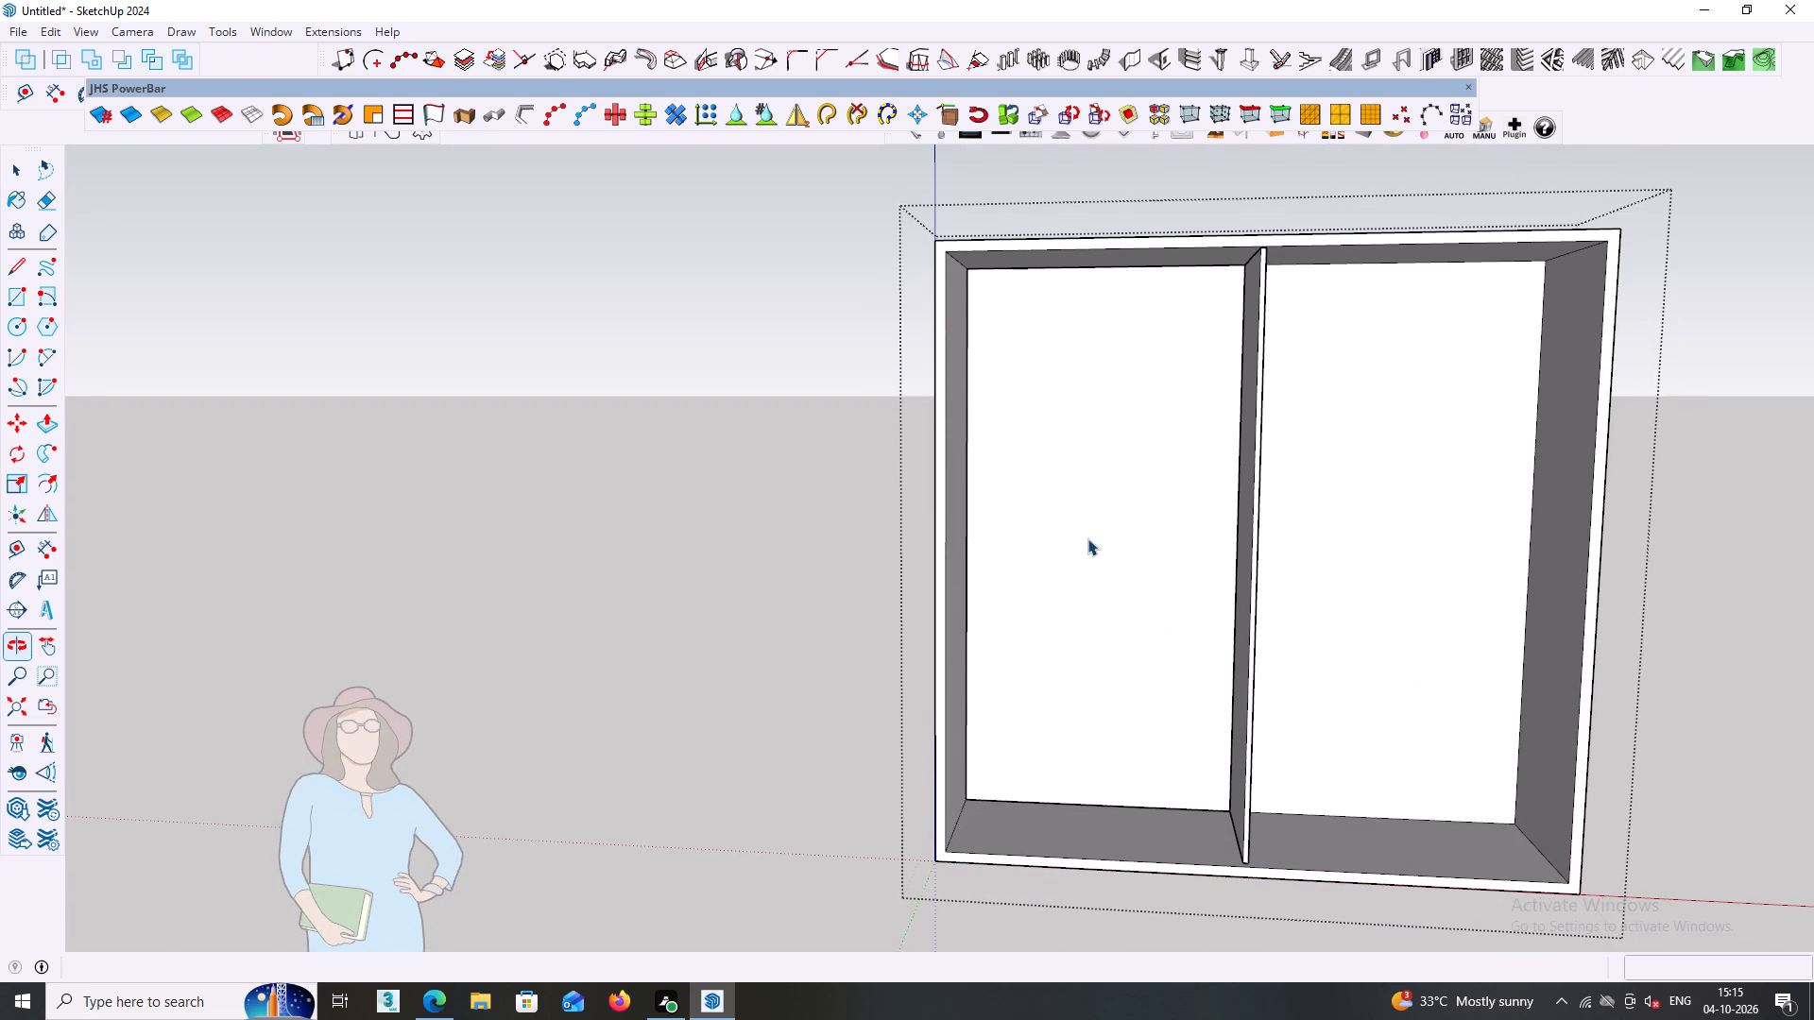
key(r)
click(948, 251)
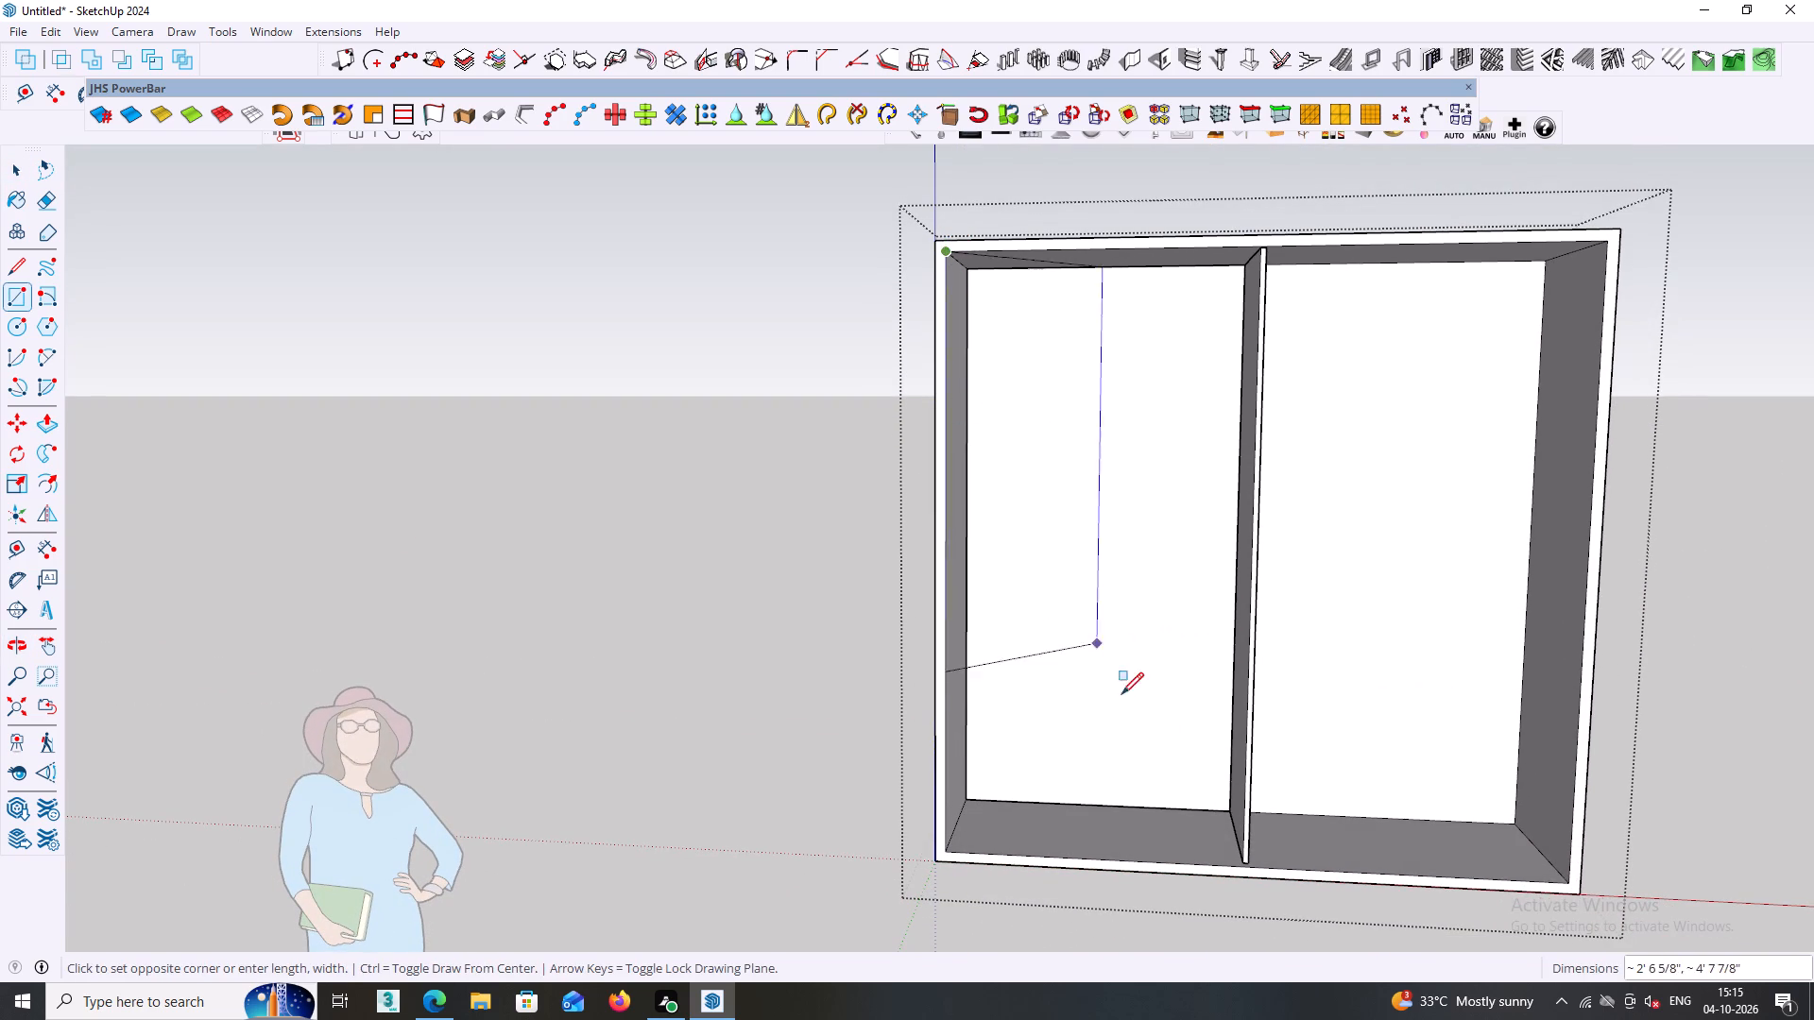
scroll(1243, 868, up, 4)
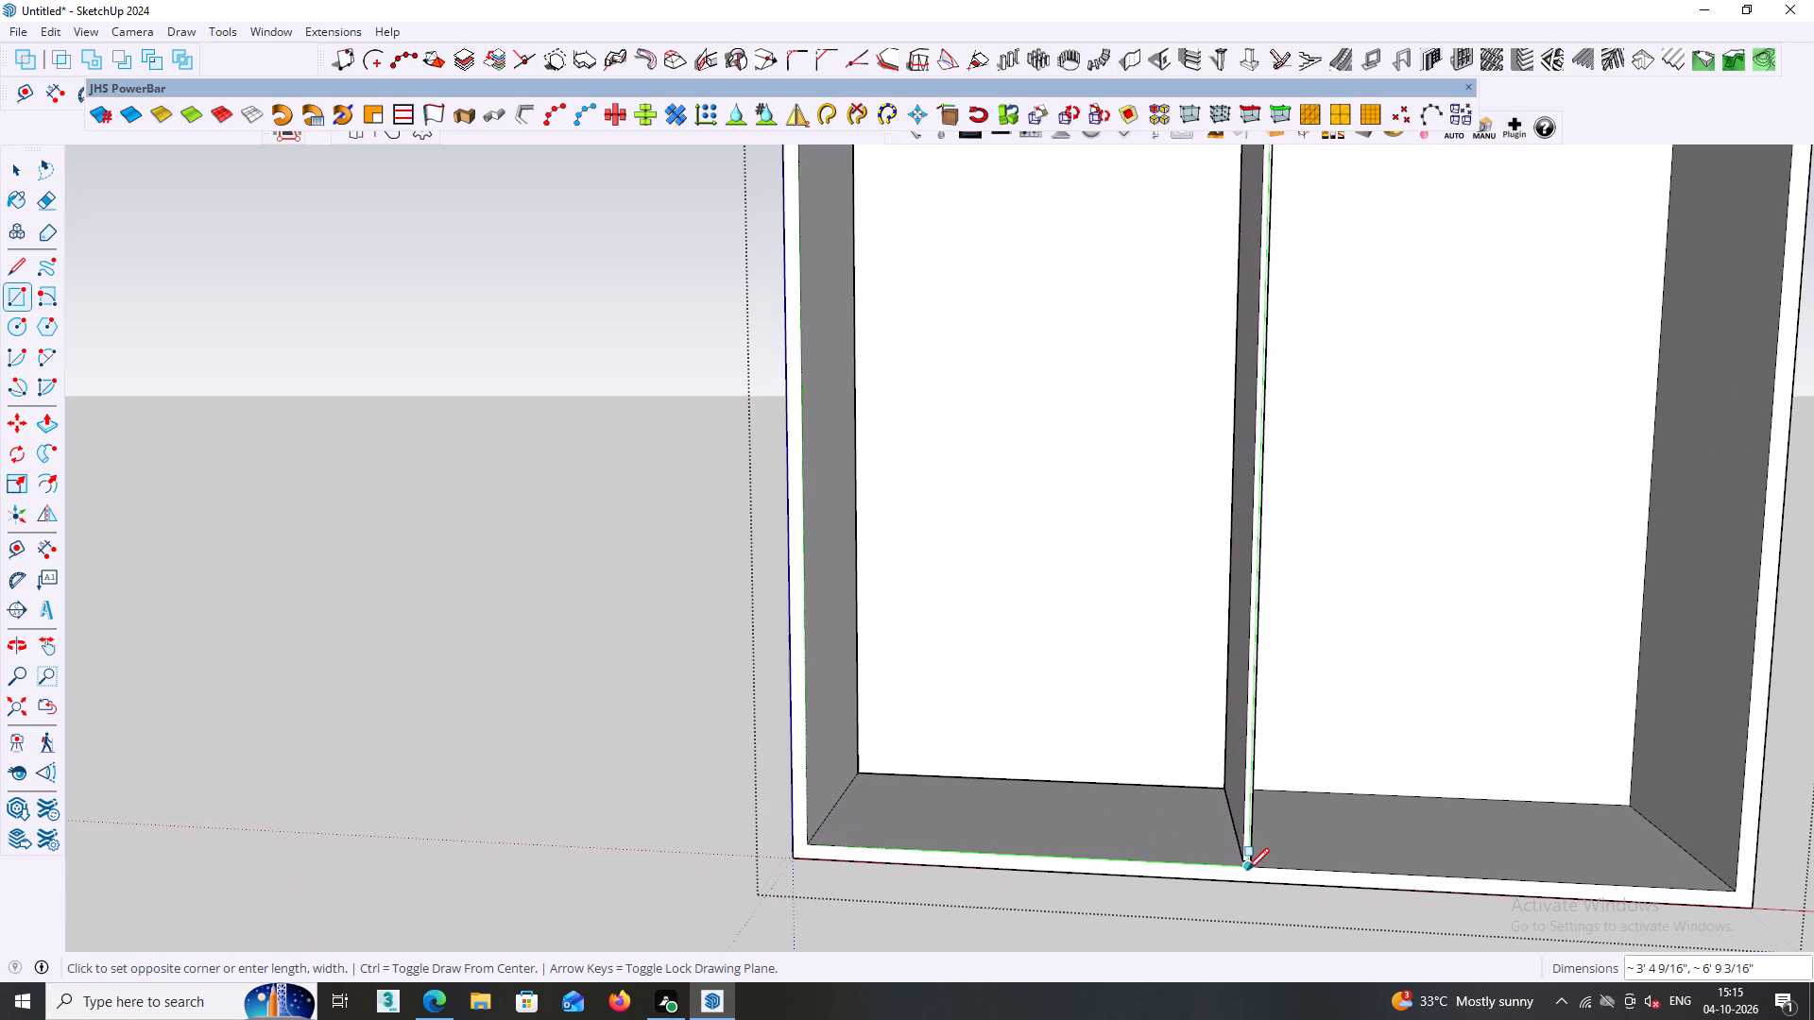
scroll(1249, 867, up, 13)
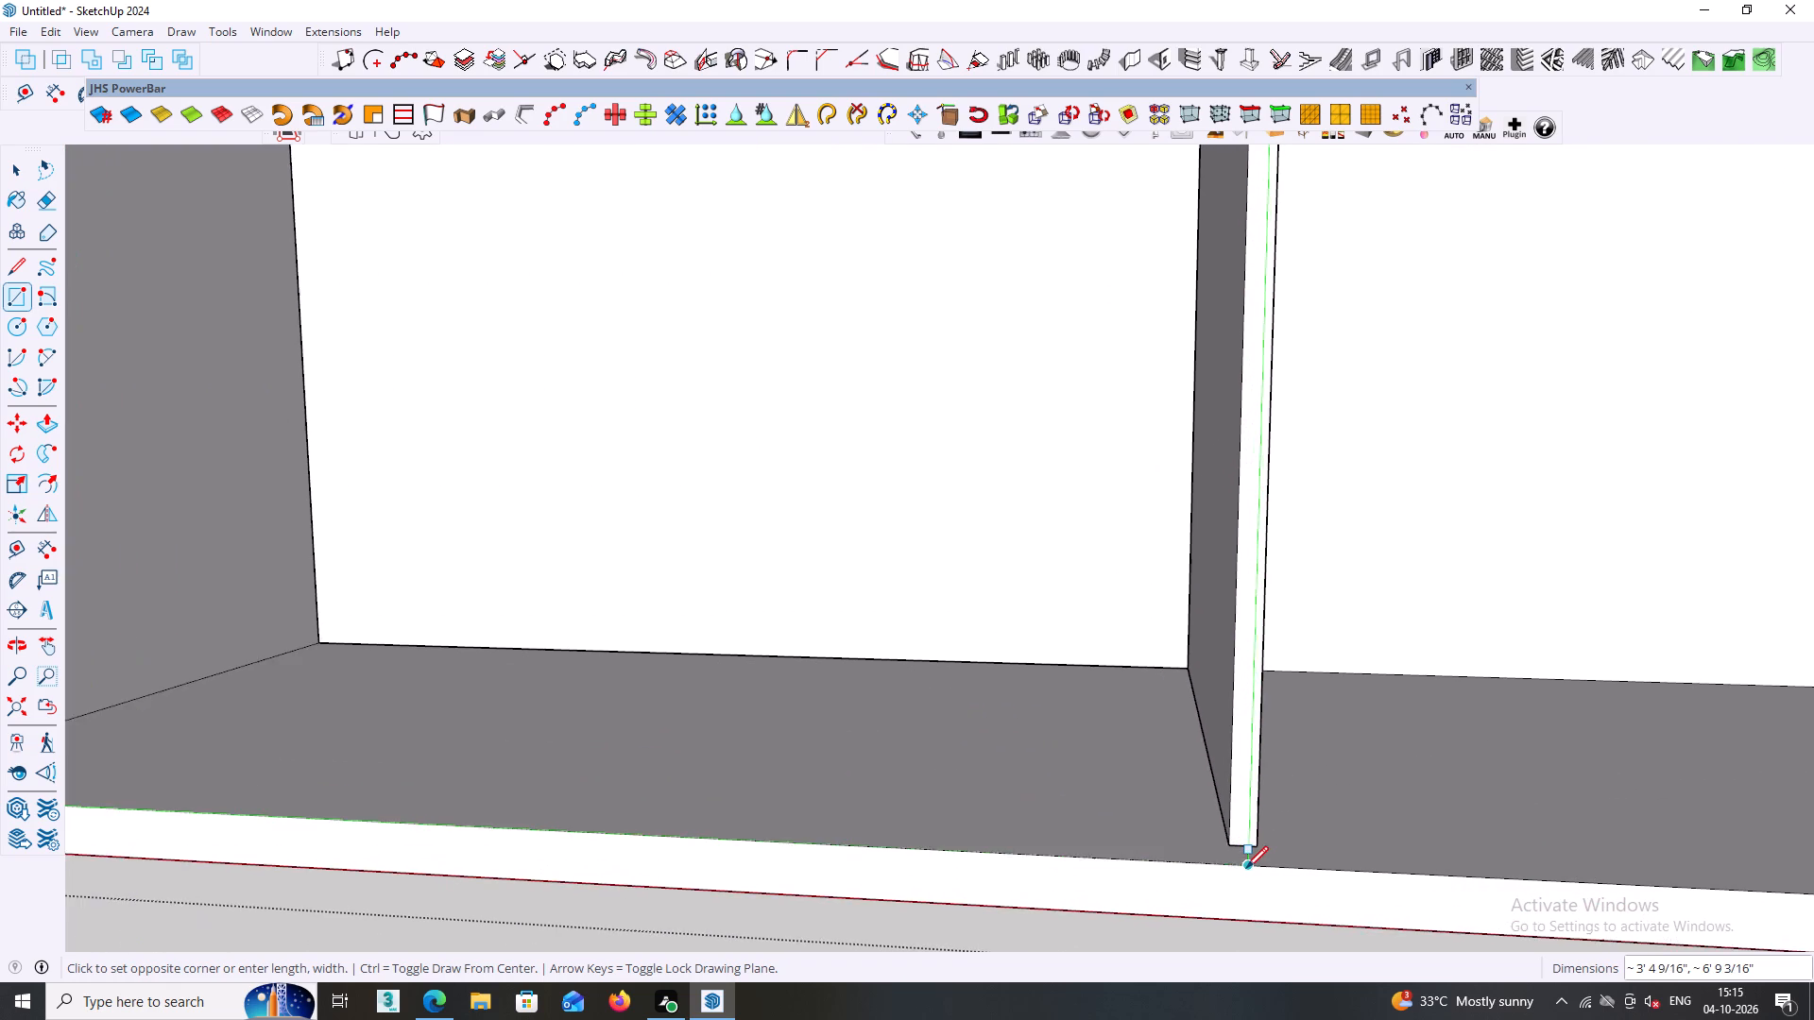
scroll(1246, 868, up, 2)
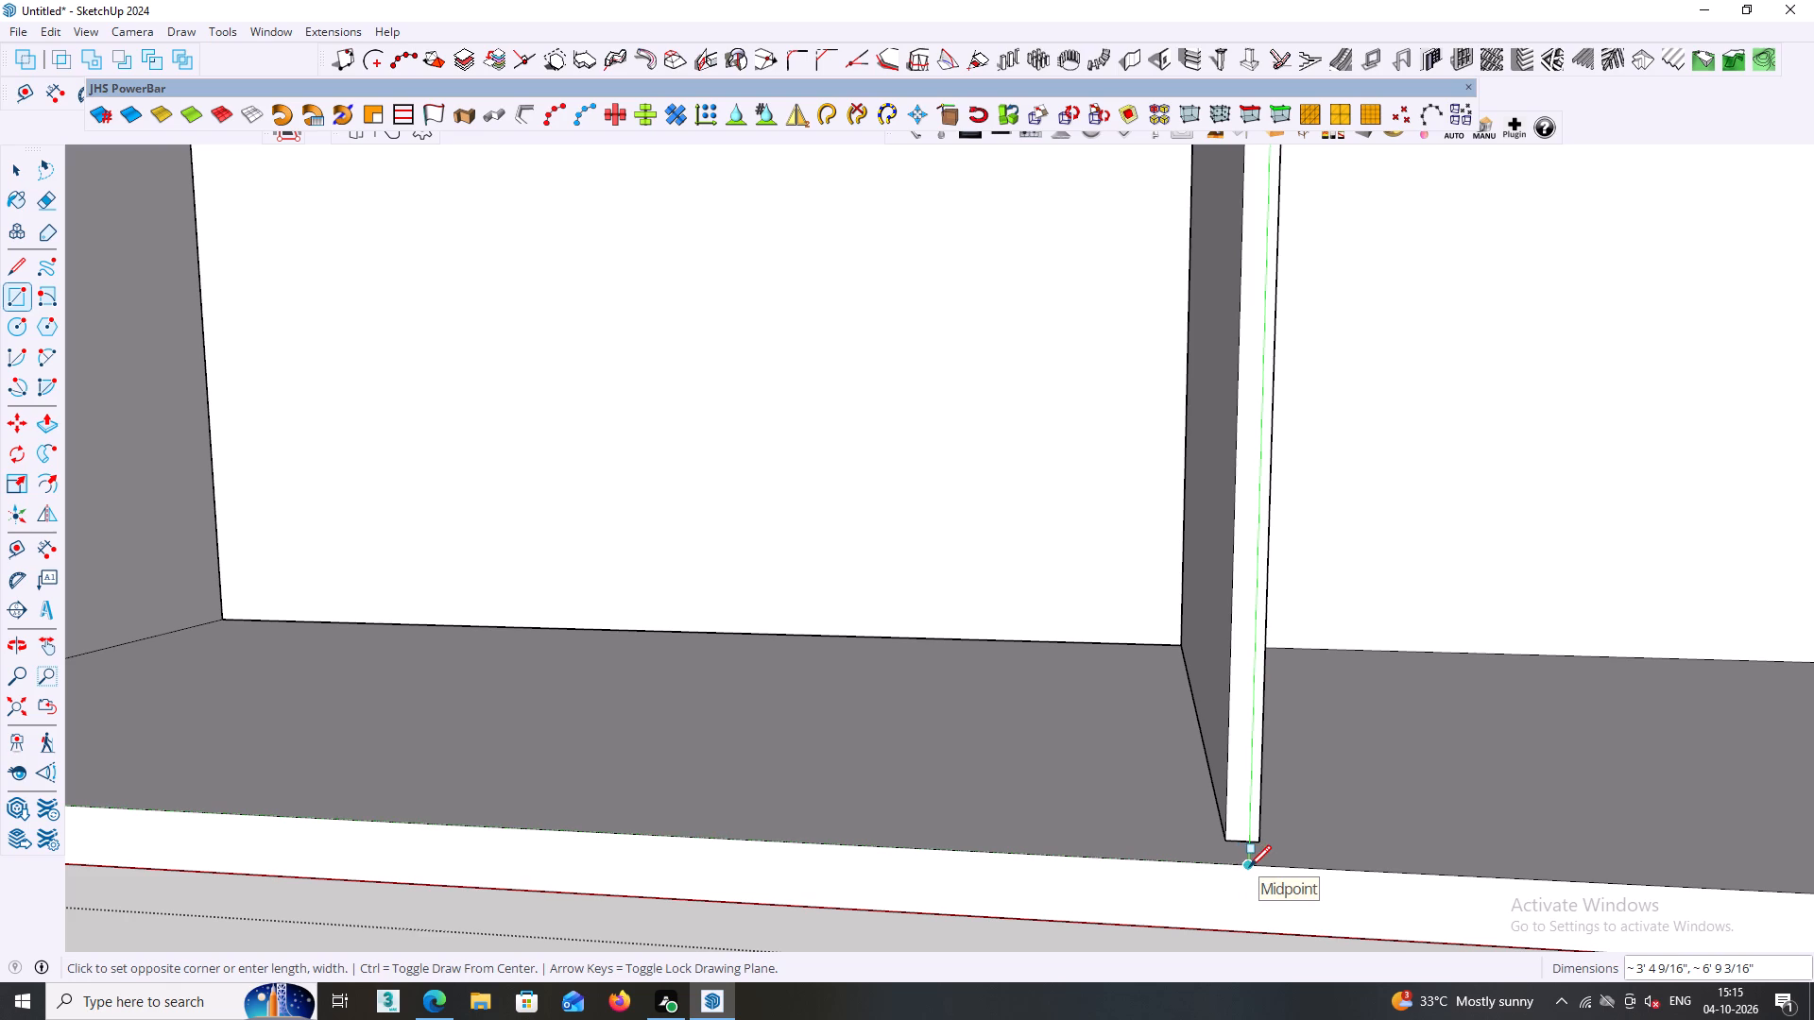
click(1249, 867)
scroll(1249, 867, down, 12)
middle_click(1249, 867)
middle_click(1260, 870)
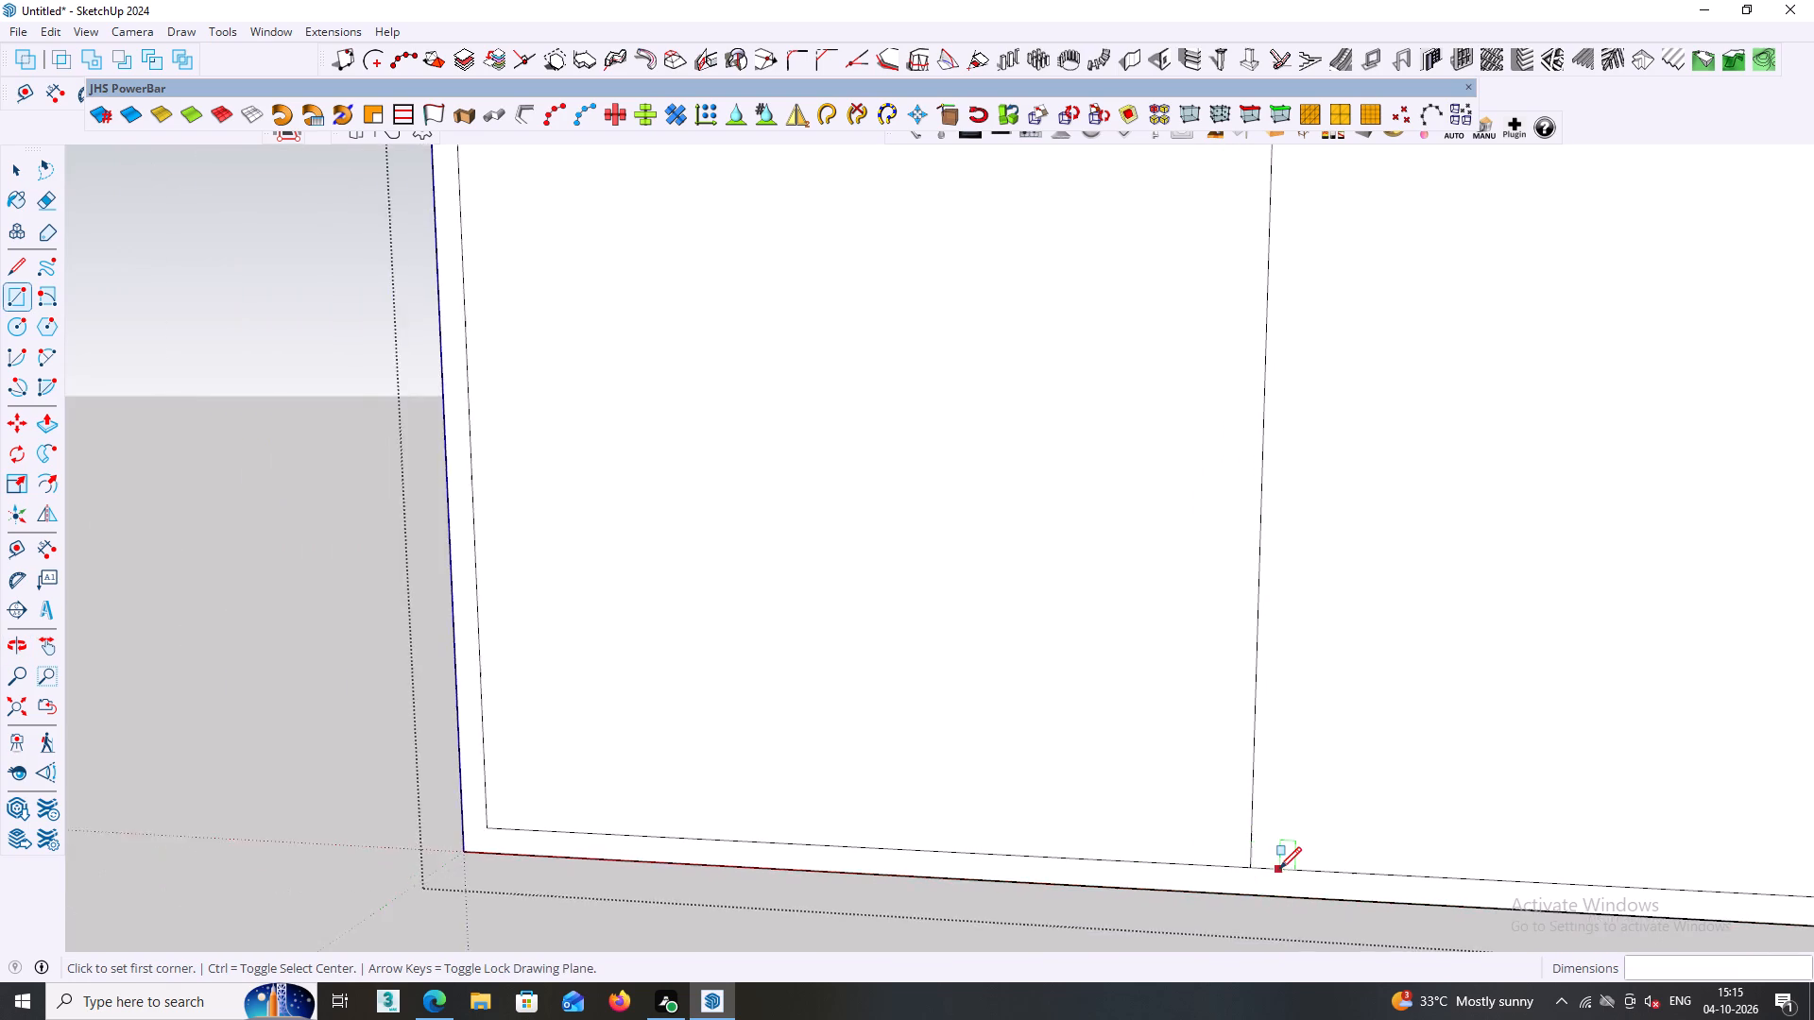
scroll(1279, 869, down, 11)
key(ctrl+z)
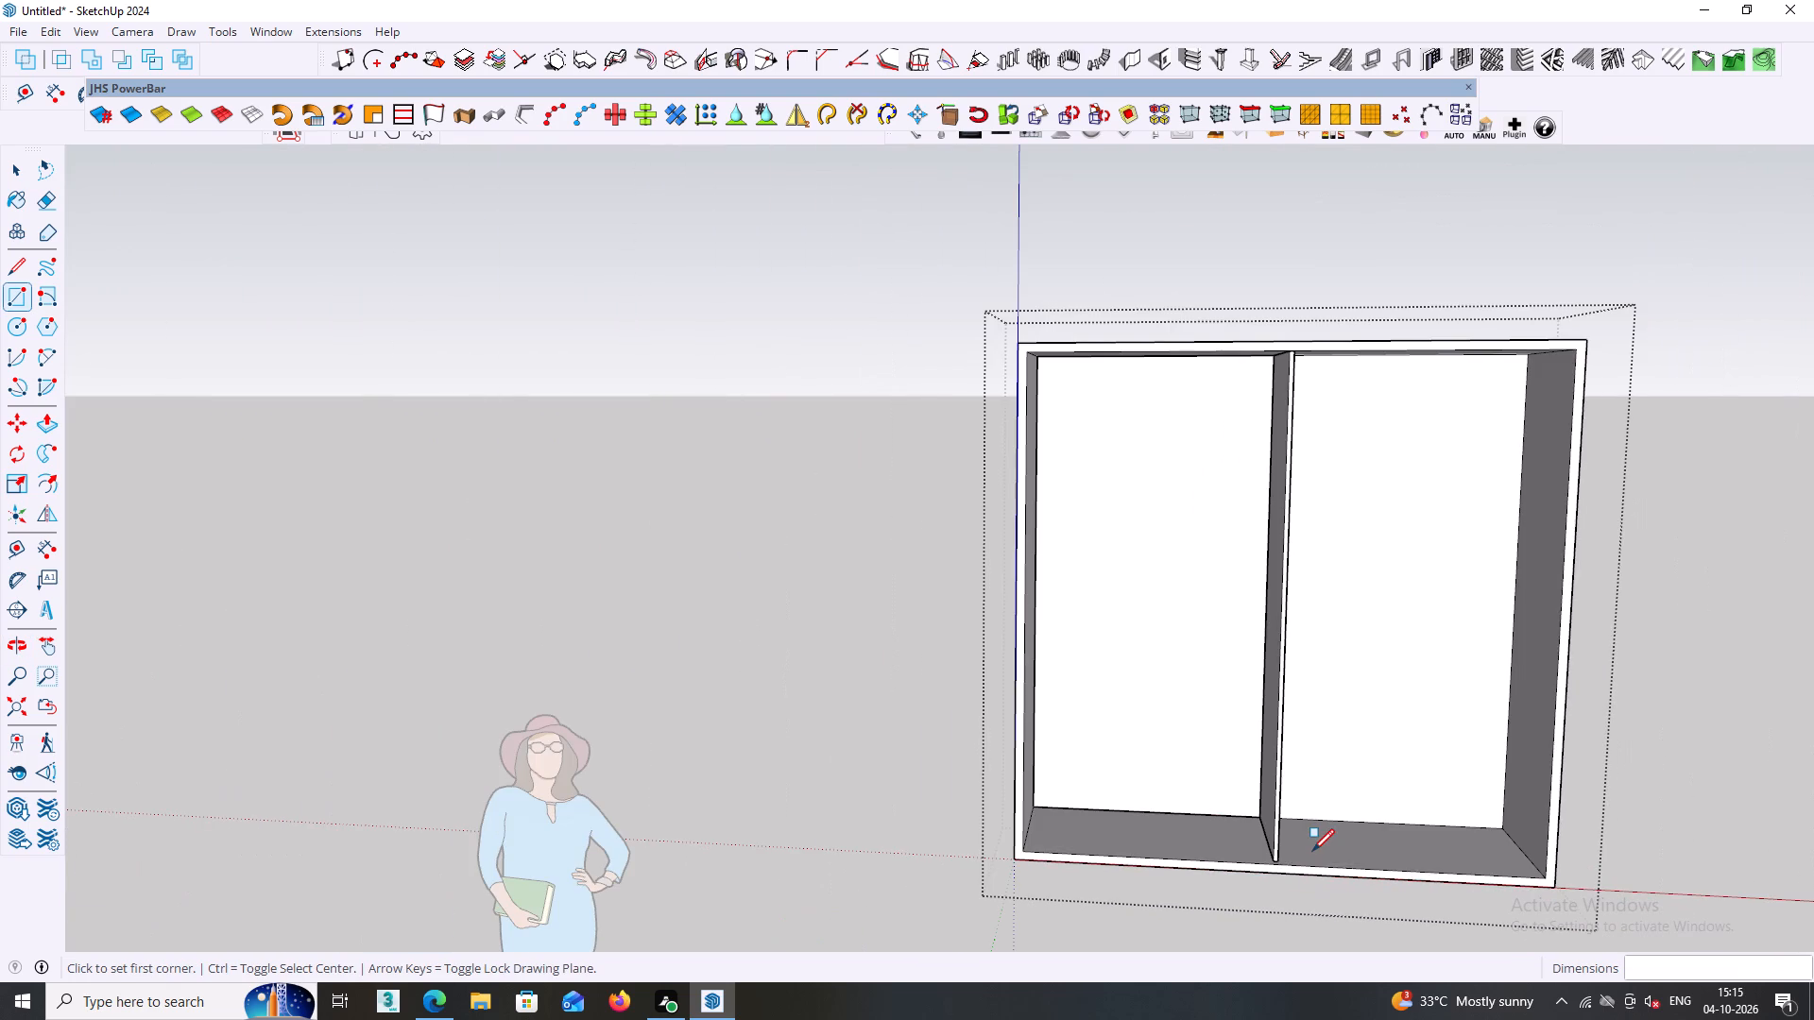
Draw a vertical rectangle, 3' 4 9/16" by 6' 9 3/16", from the partition's front bottom midpoint to the left compartment's upper outer corner, locked perpendicular to green.
middle_drag(1299, 842, 1333, 841)
scroll(1279, 833, up, 5)
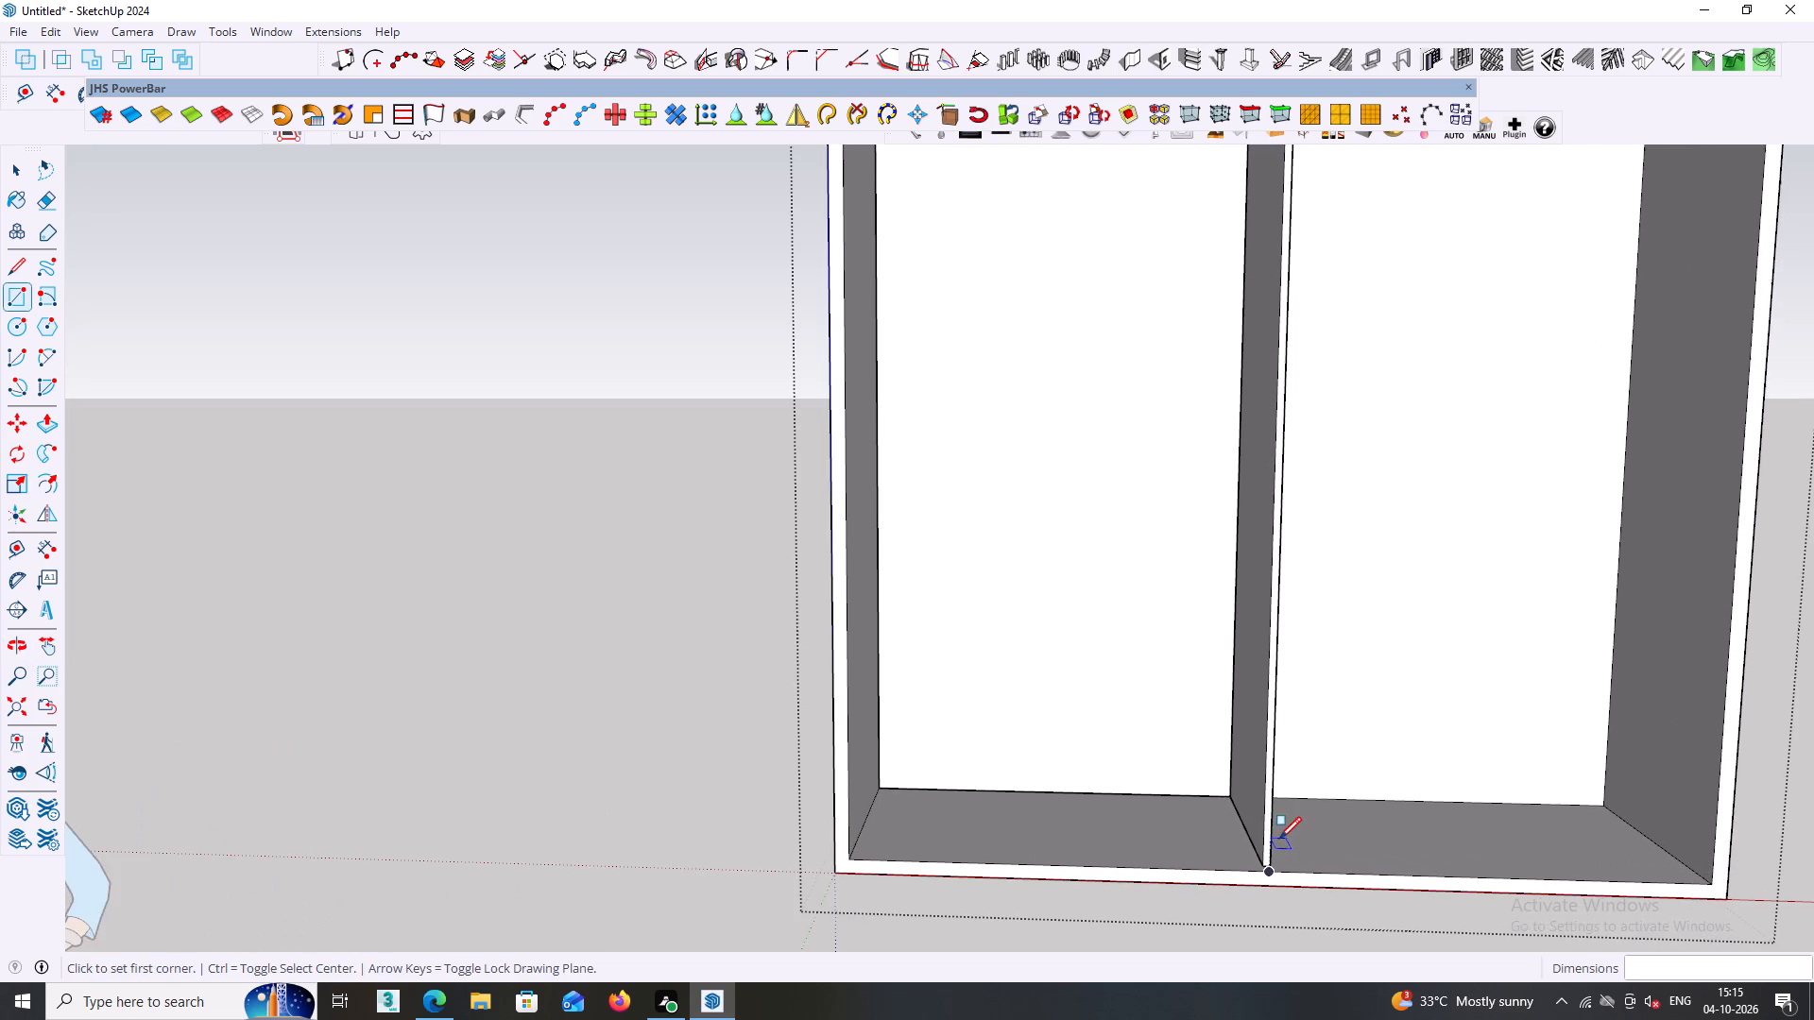
shift+middle_drag(1279, 839, 1102, 768)
middle_drag(1100, 771, 1102, 747)
scroll(1080, 757, up, 5)
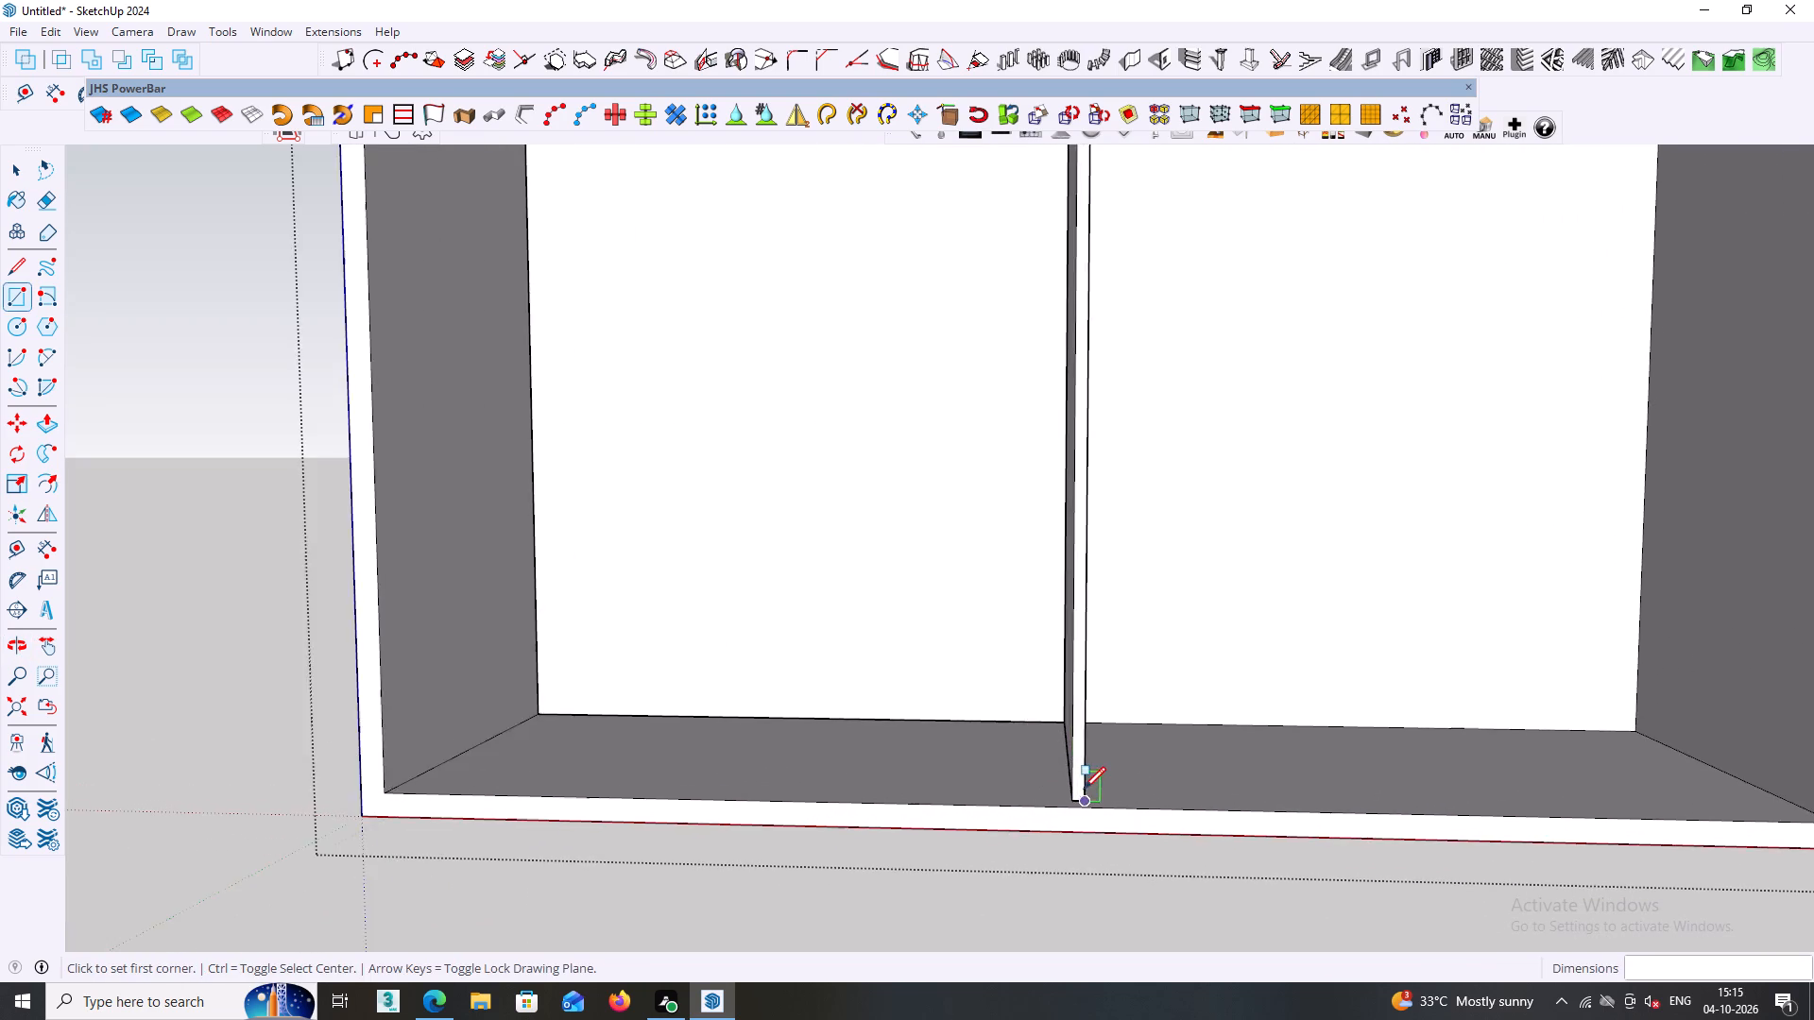
middle_drag(1084, 789, 1196, 837)
scroll(1198, 837, up, 1)
middle_drag(1190, 849, 1182, 887)
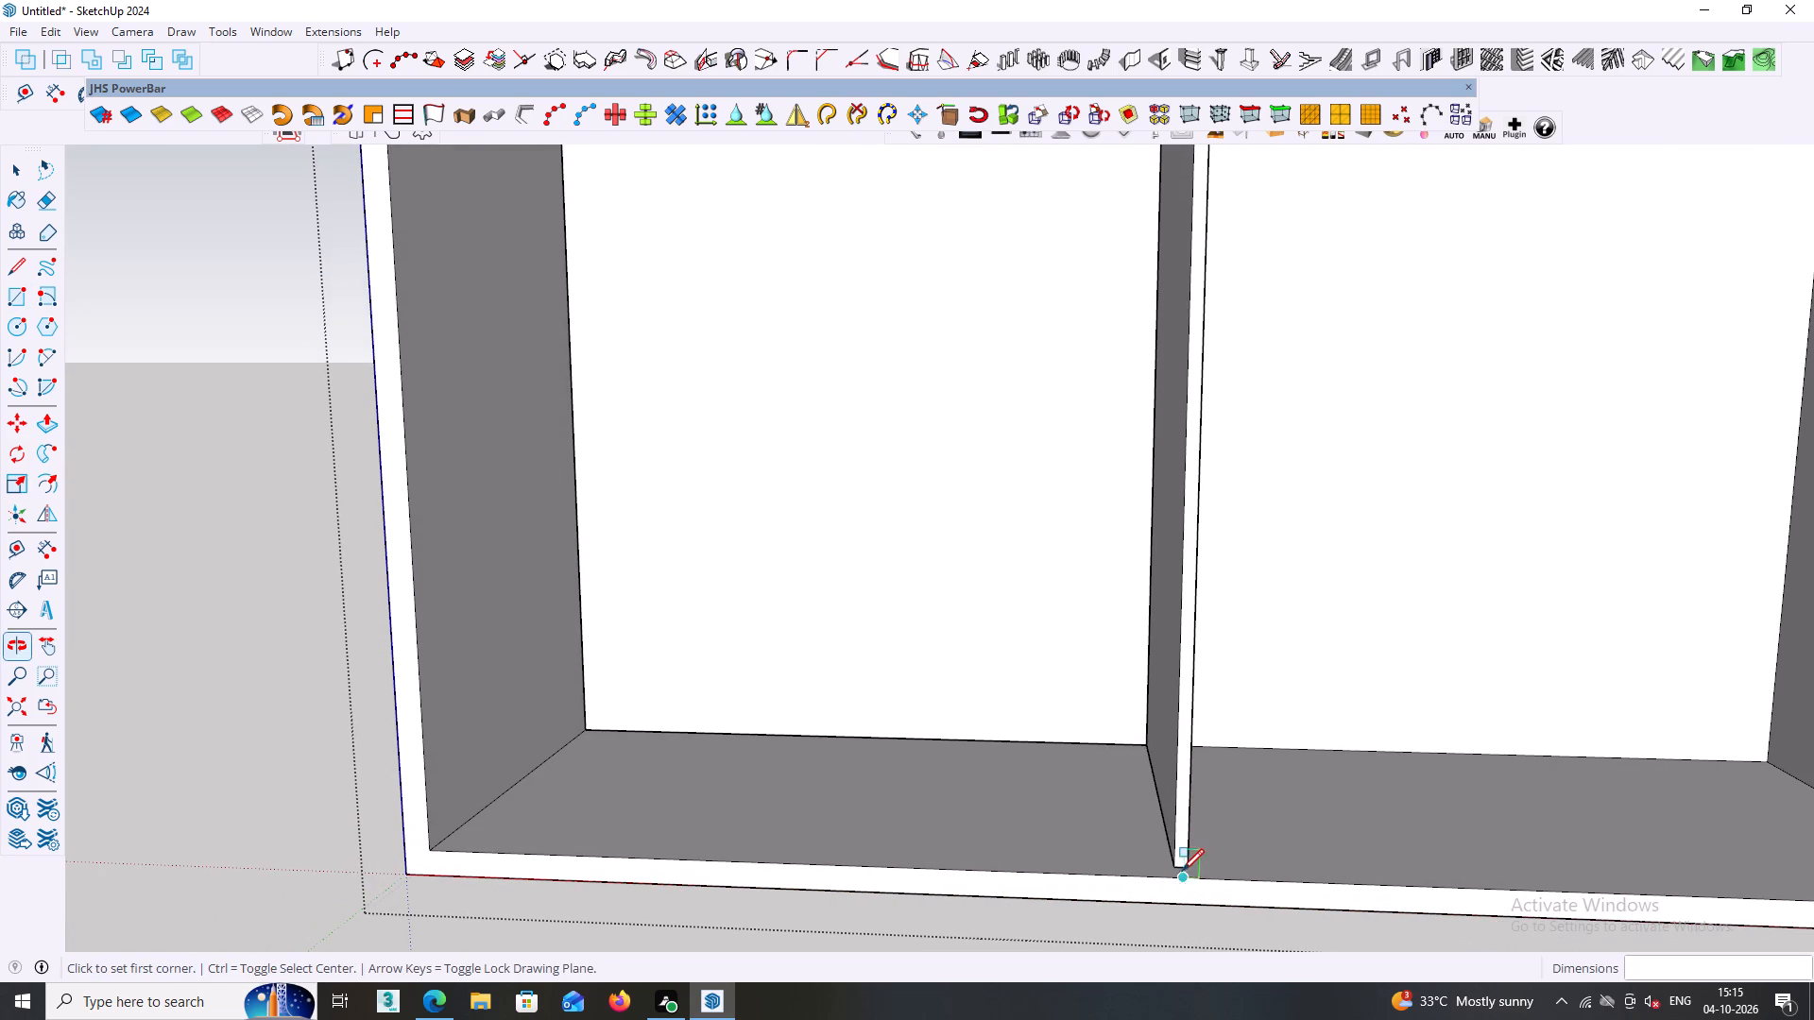
scroll(1189, 866, up, 7)
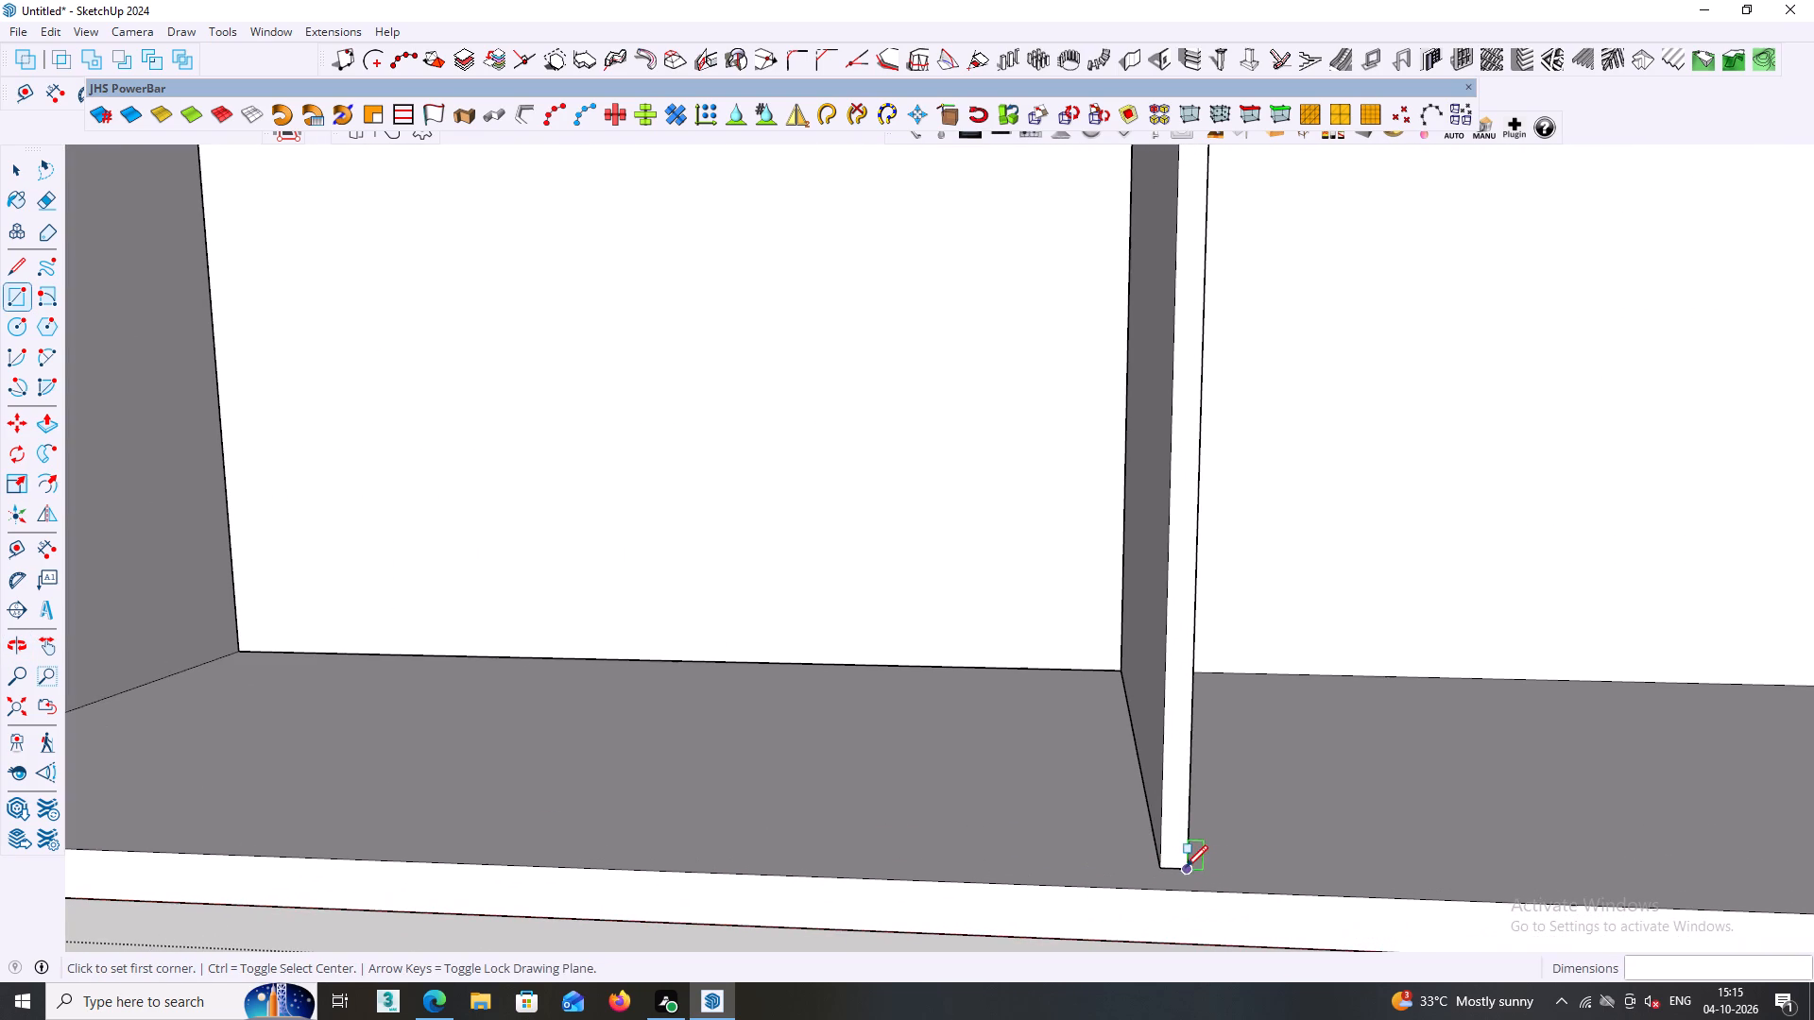
click(1175, 871)
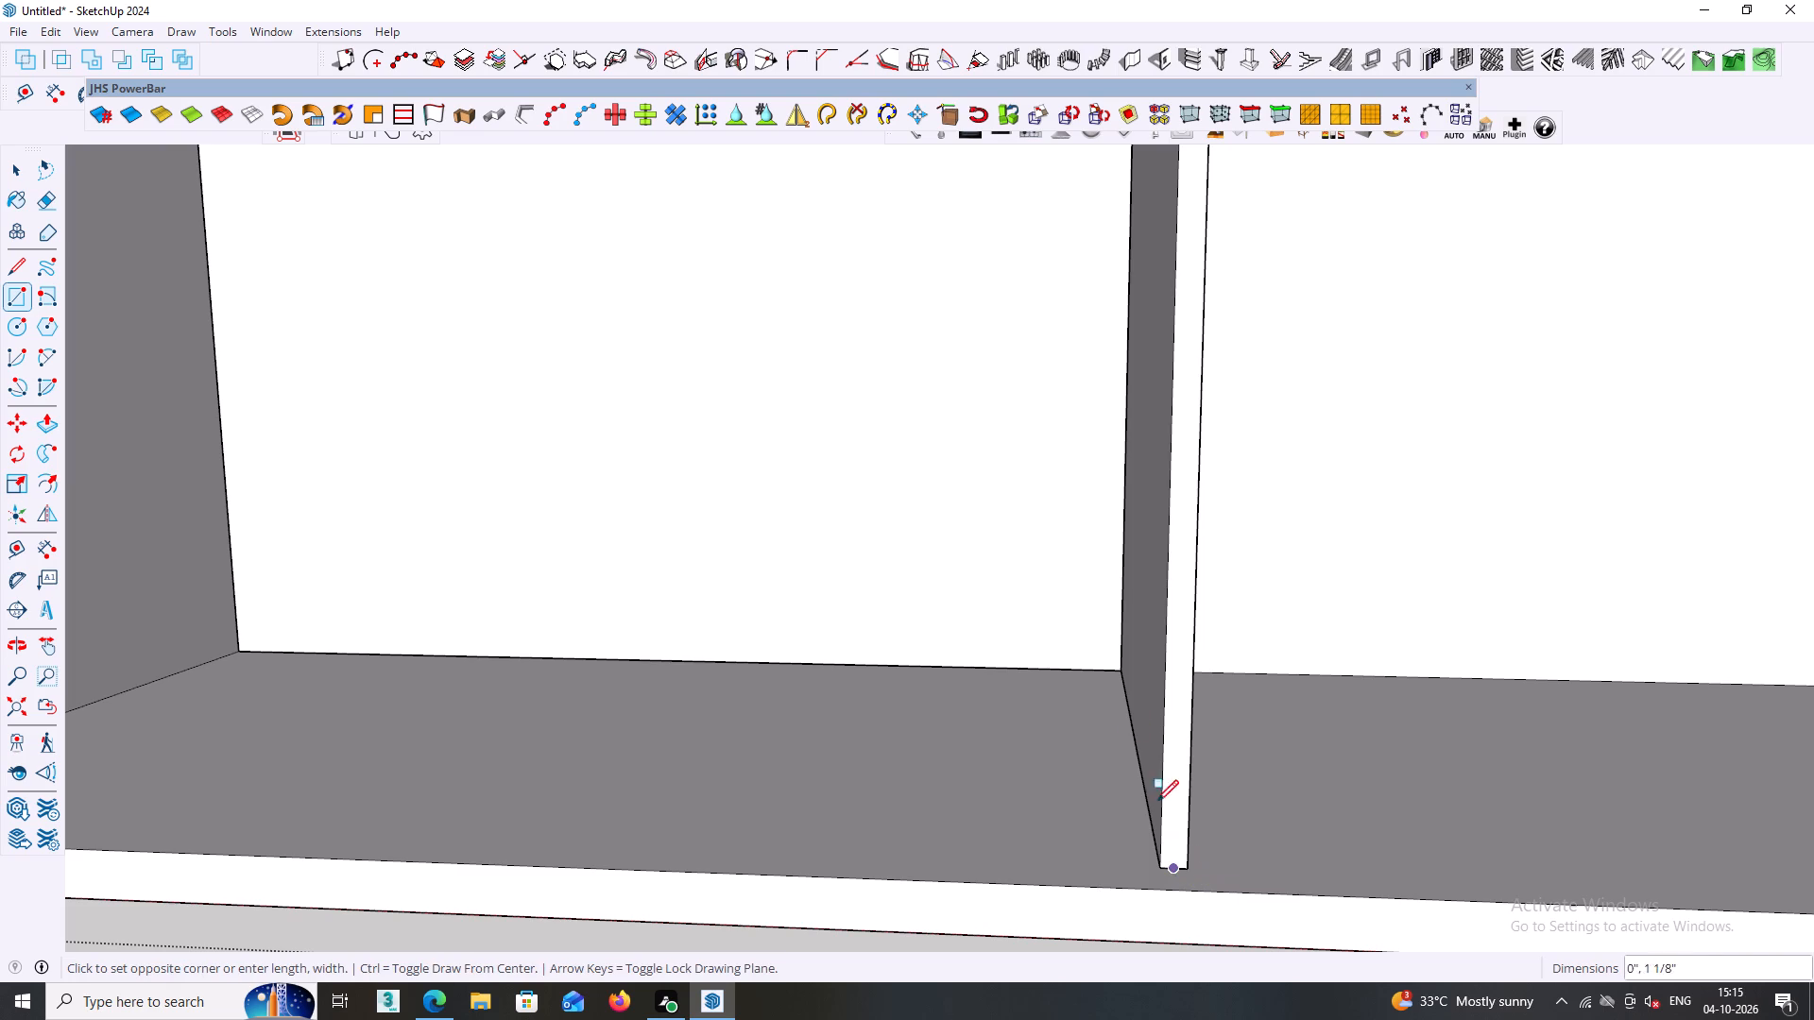
scroll(780, 588, down, 4)
key(Left)
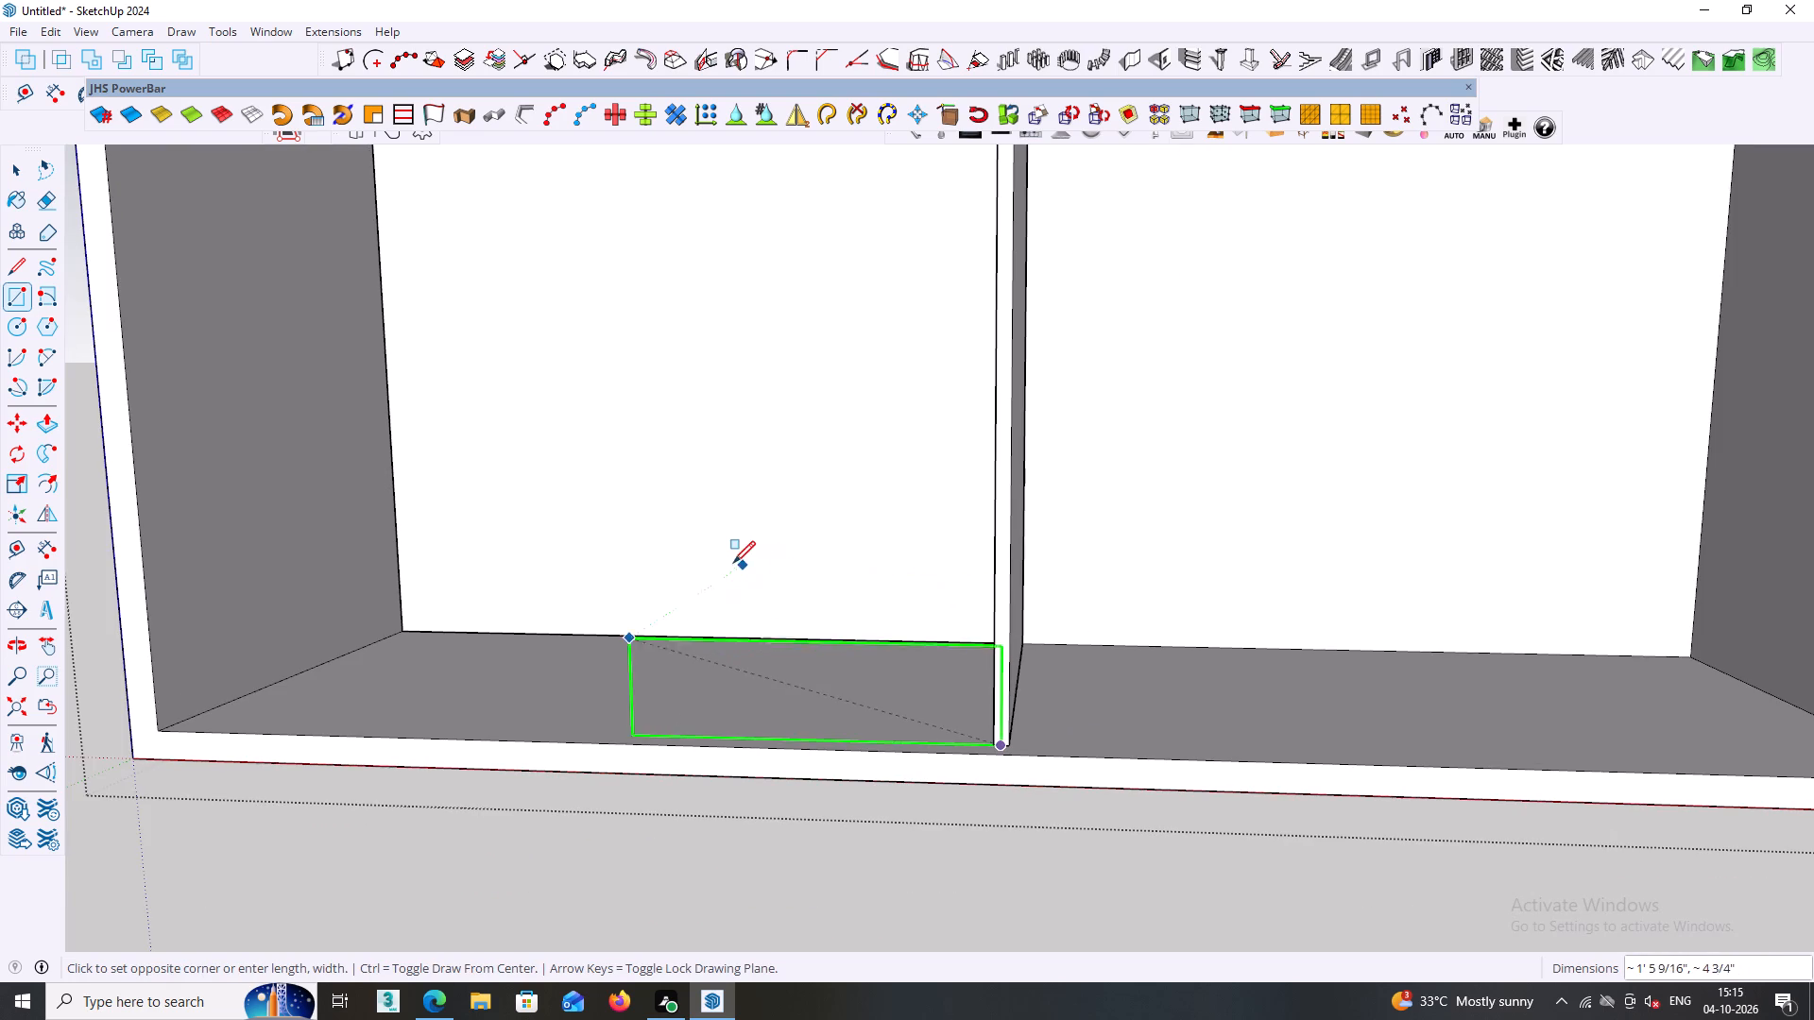
scroll(732, 562, down, 2)
shift+middle_drag(730, 567, 992, 790)
scroll(823, 555, down, 6)
middle_drag(754, 453, 1054, 726)
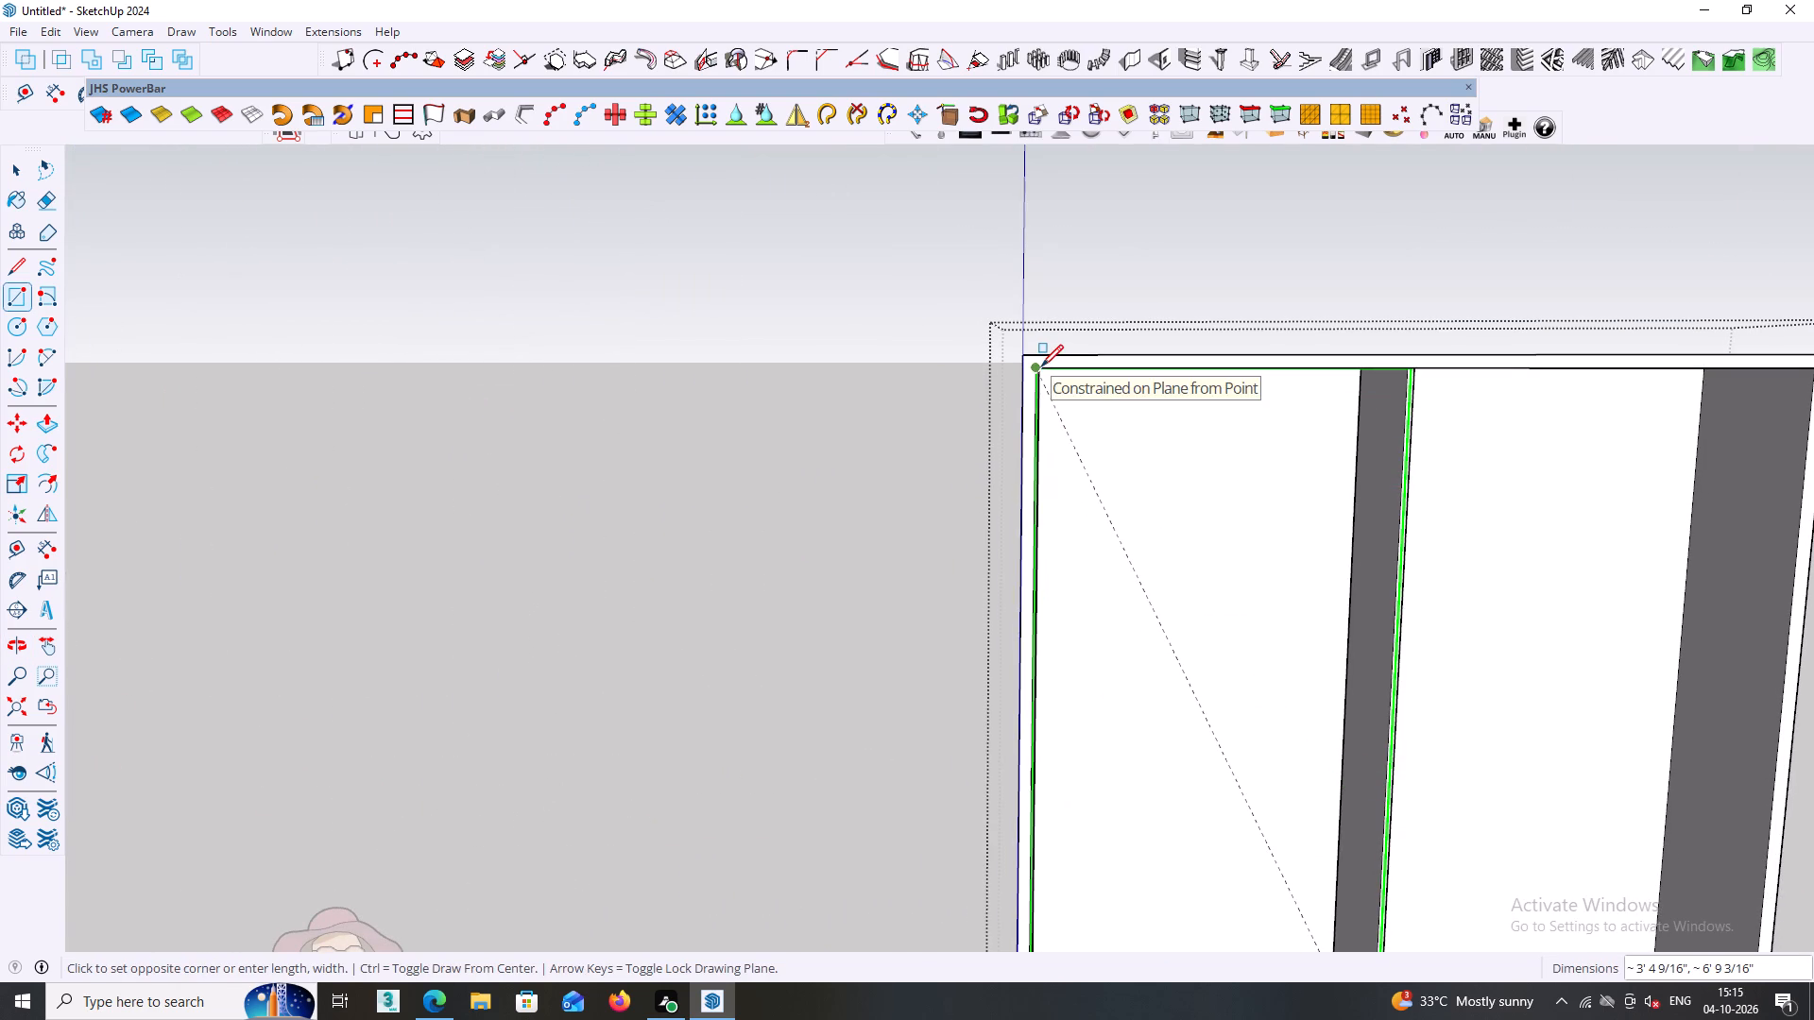
click(1041, 366)
Make a group from the new left shutter rectangle's face and bounding edges.
key(space)
click(1172, 601)
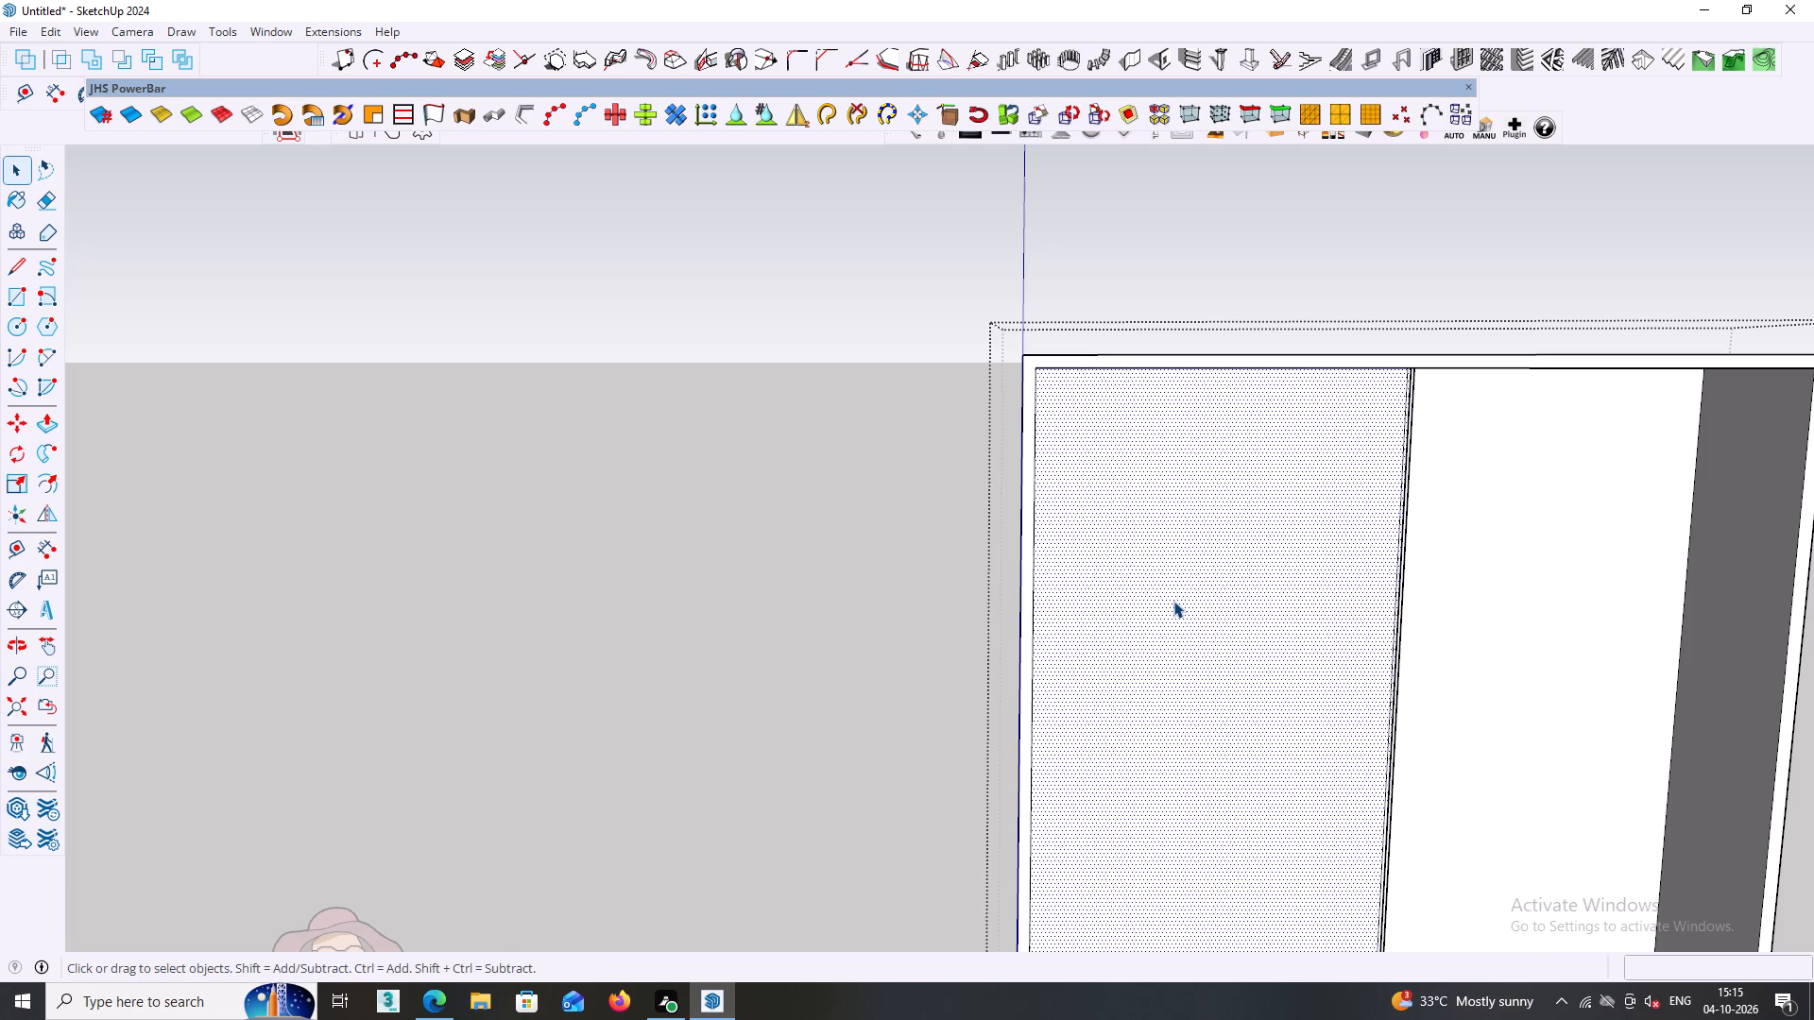
key(p)
key(Escape)
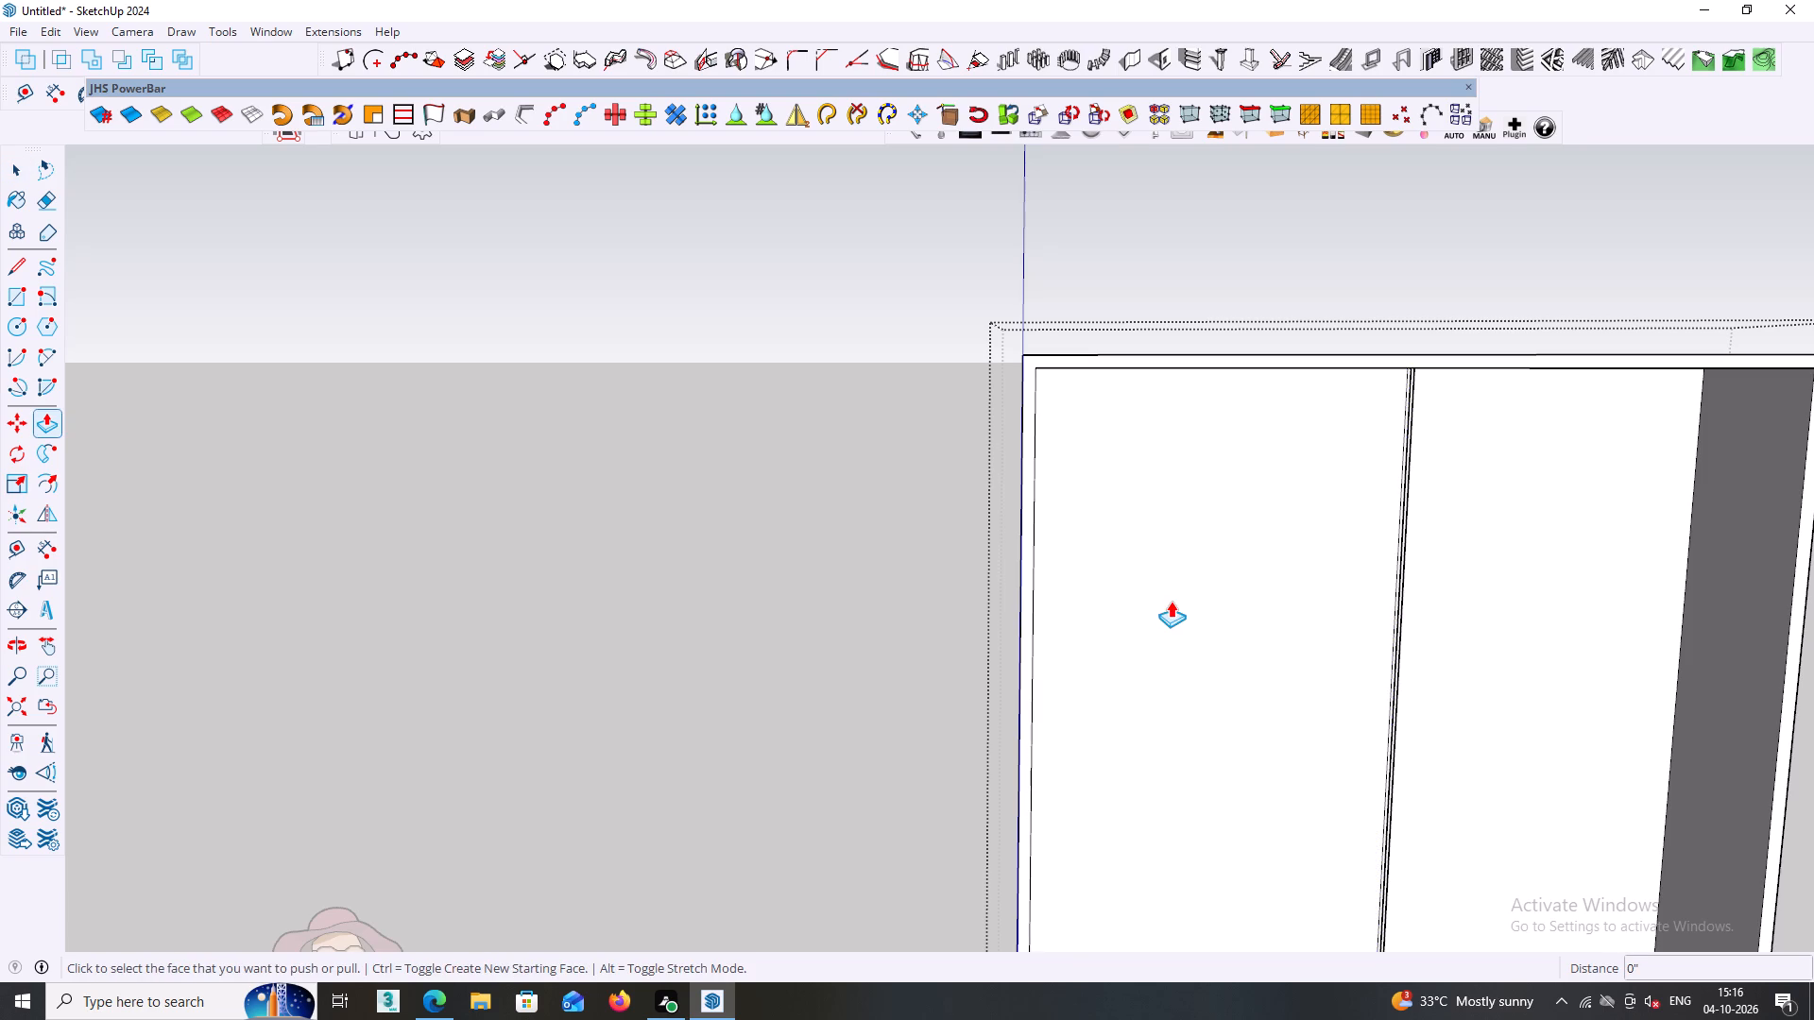
key(space)
click(1162, 606)
click(1162, 606)
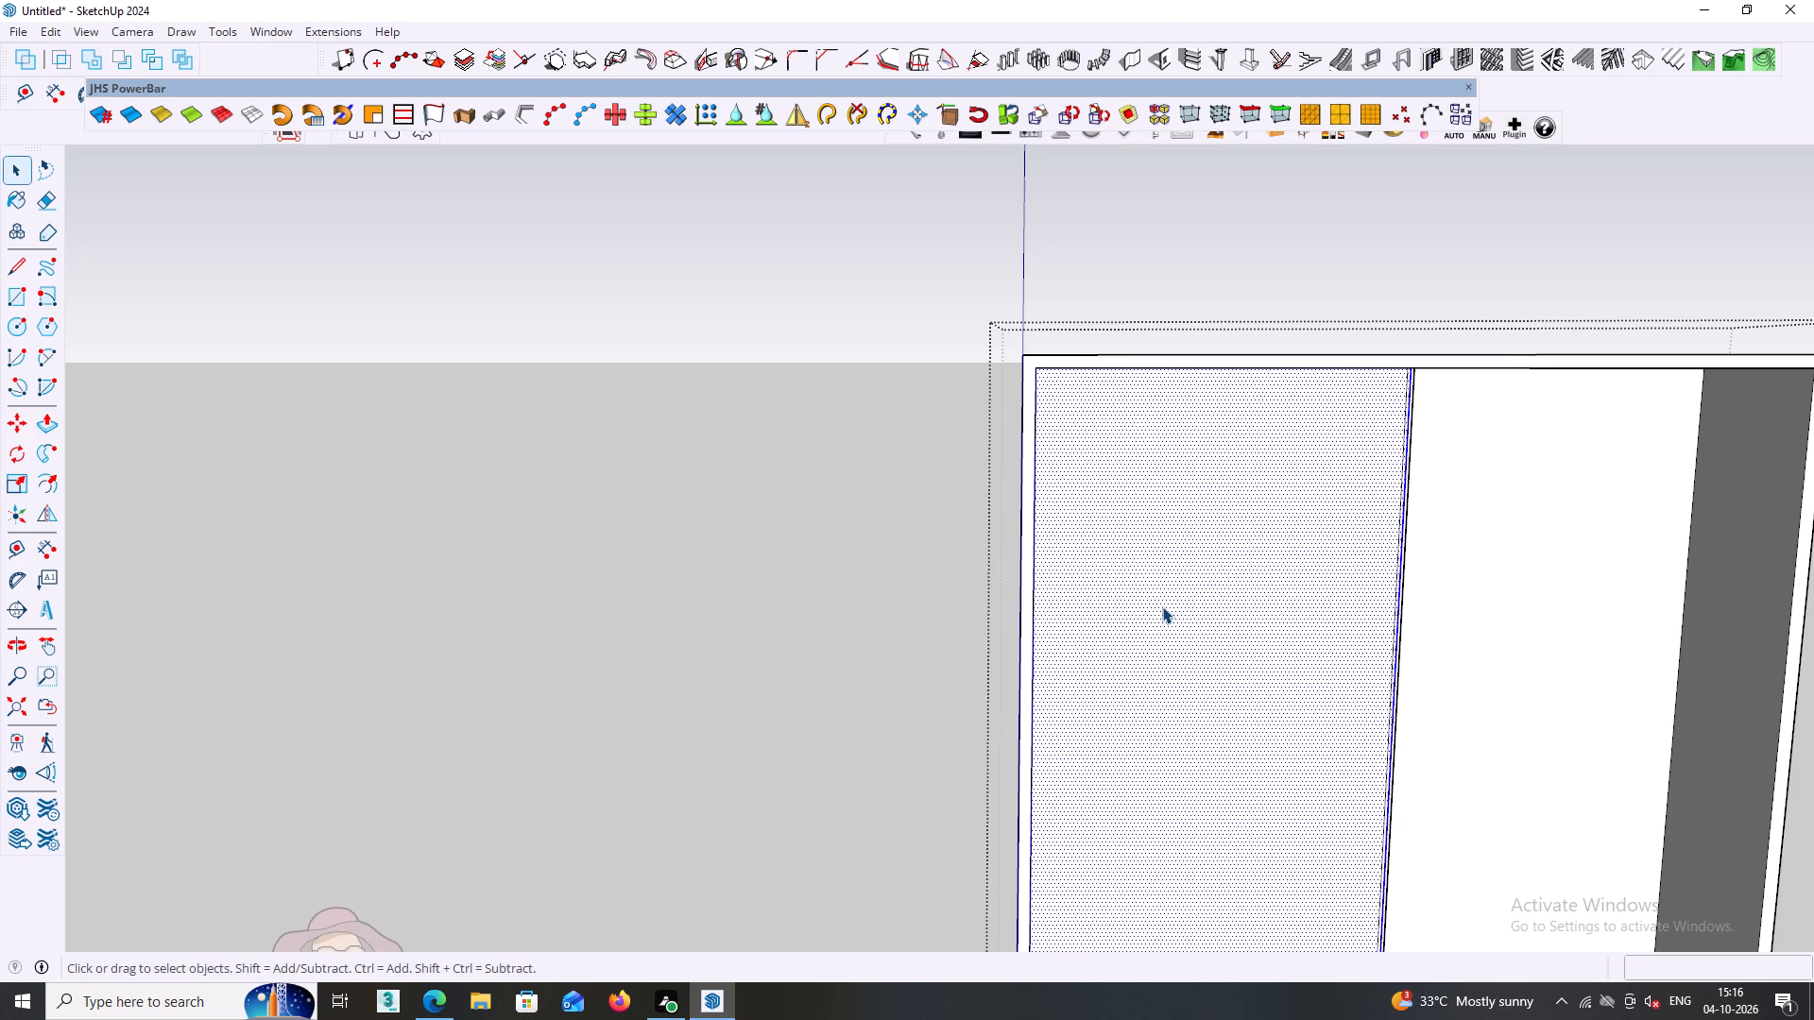
right_click(1162, 606)
click(1200, 187)
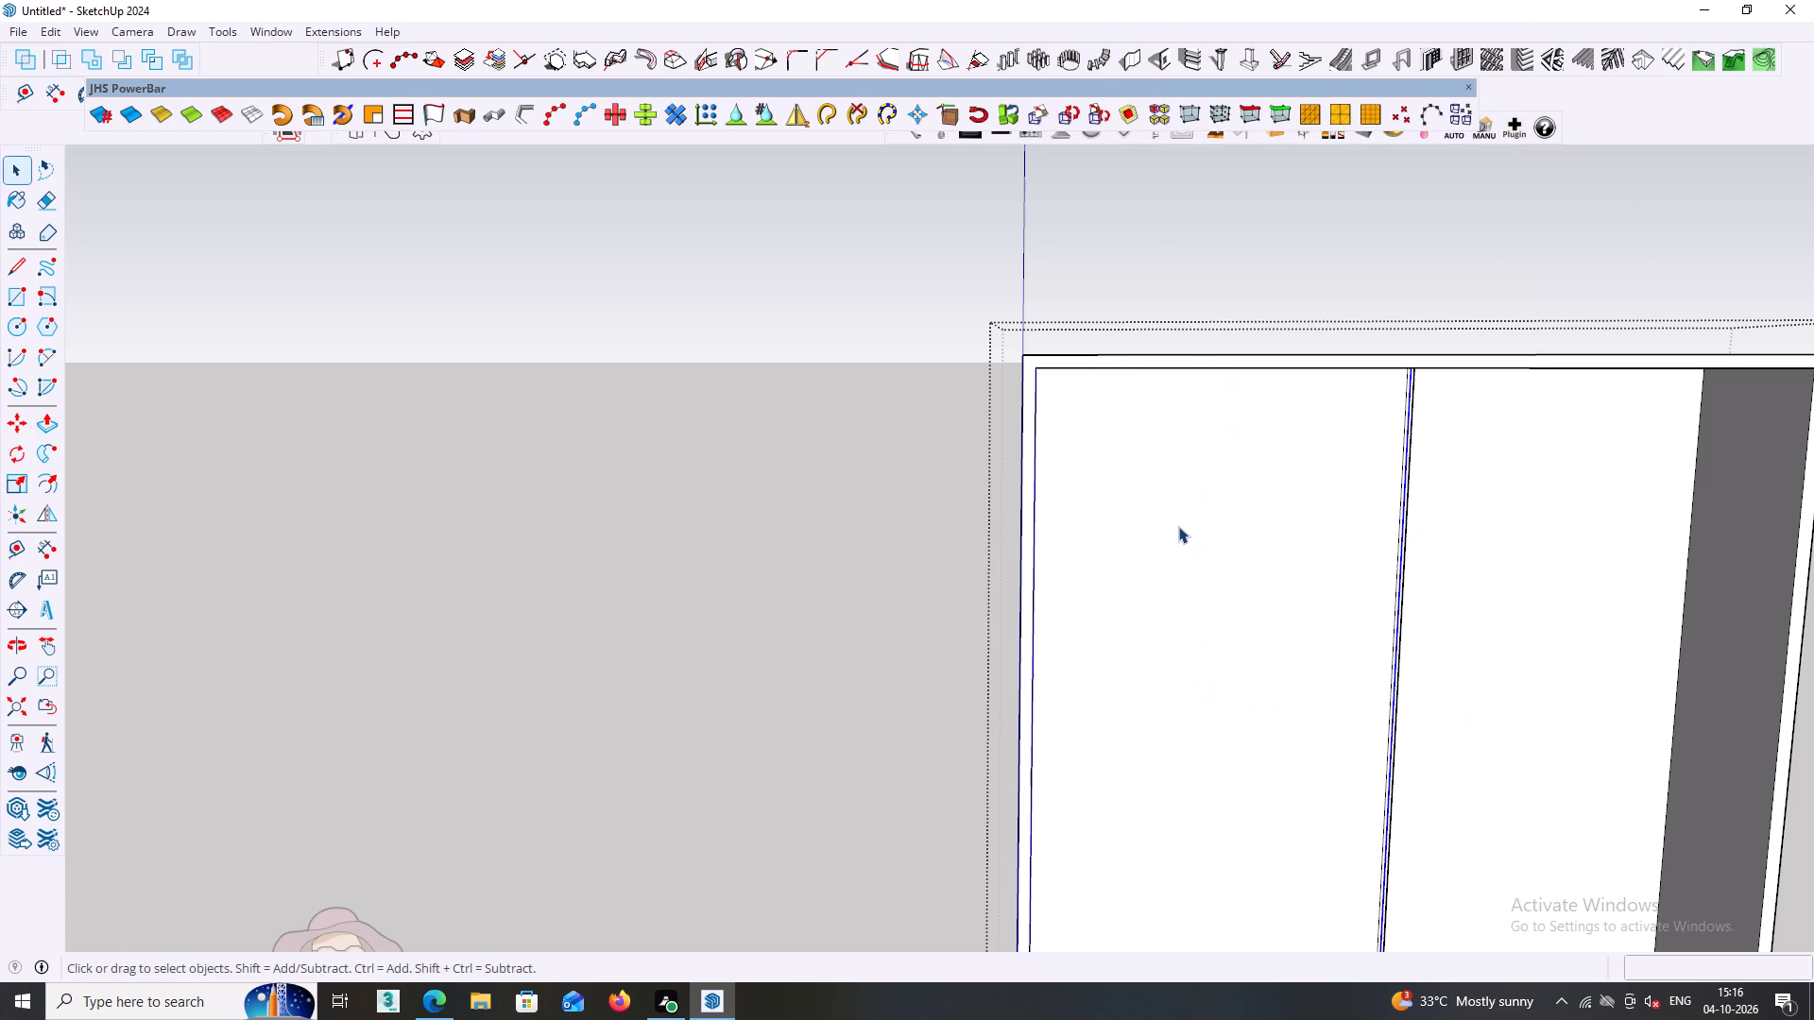
Open the left shutter group, extrude its face 18 mm with Push/Pull, and close the group.
click(1178, 528)
click(1174, 574)
click(884, 567)
click(1112, 583)
click(1112, 583)
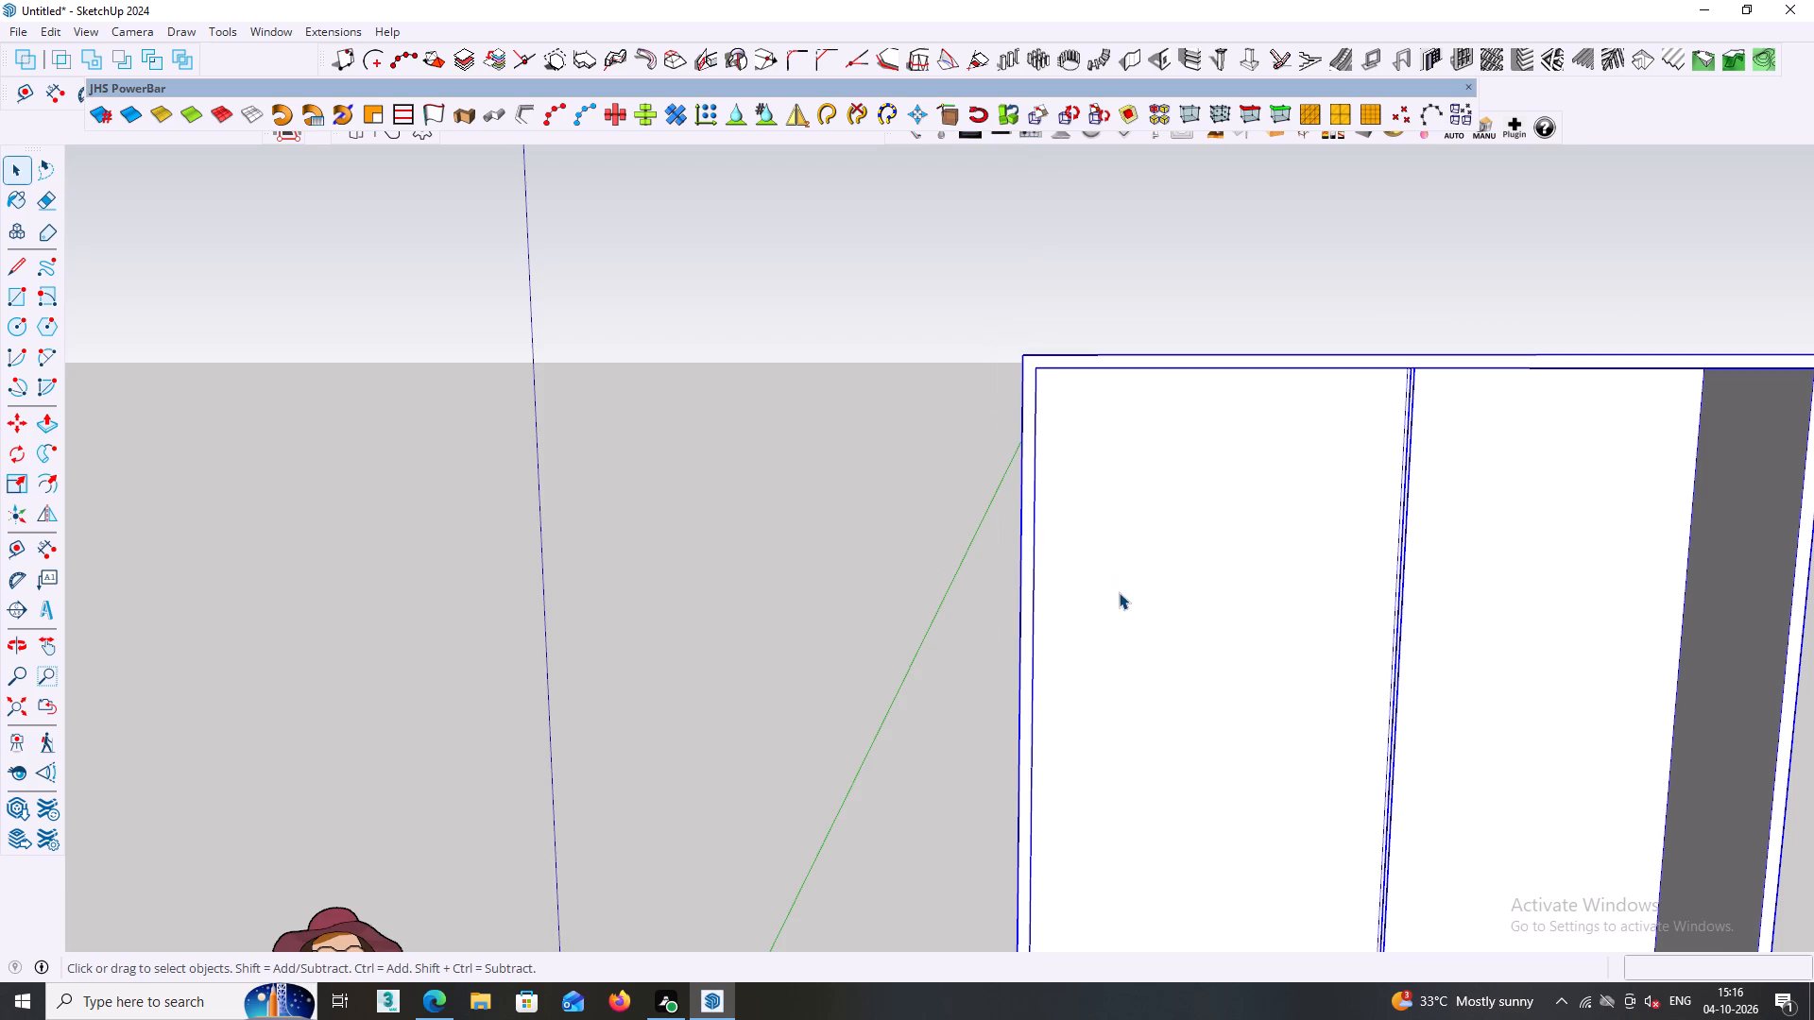
triple_click(1129, 617)
click(1131, 618)
middle_drag(1221, 632, 1204, 623)
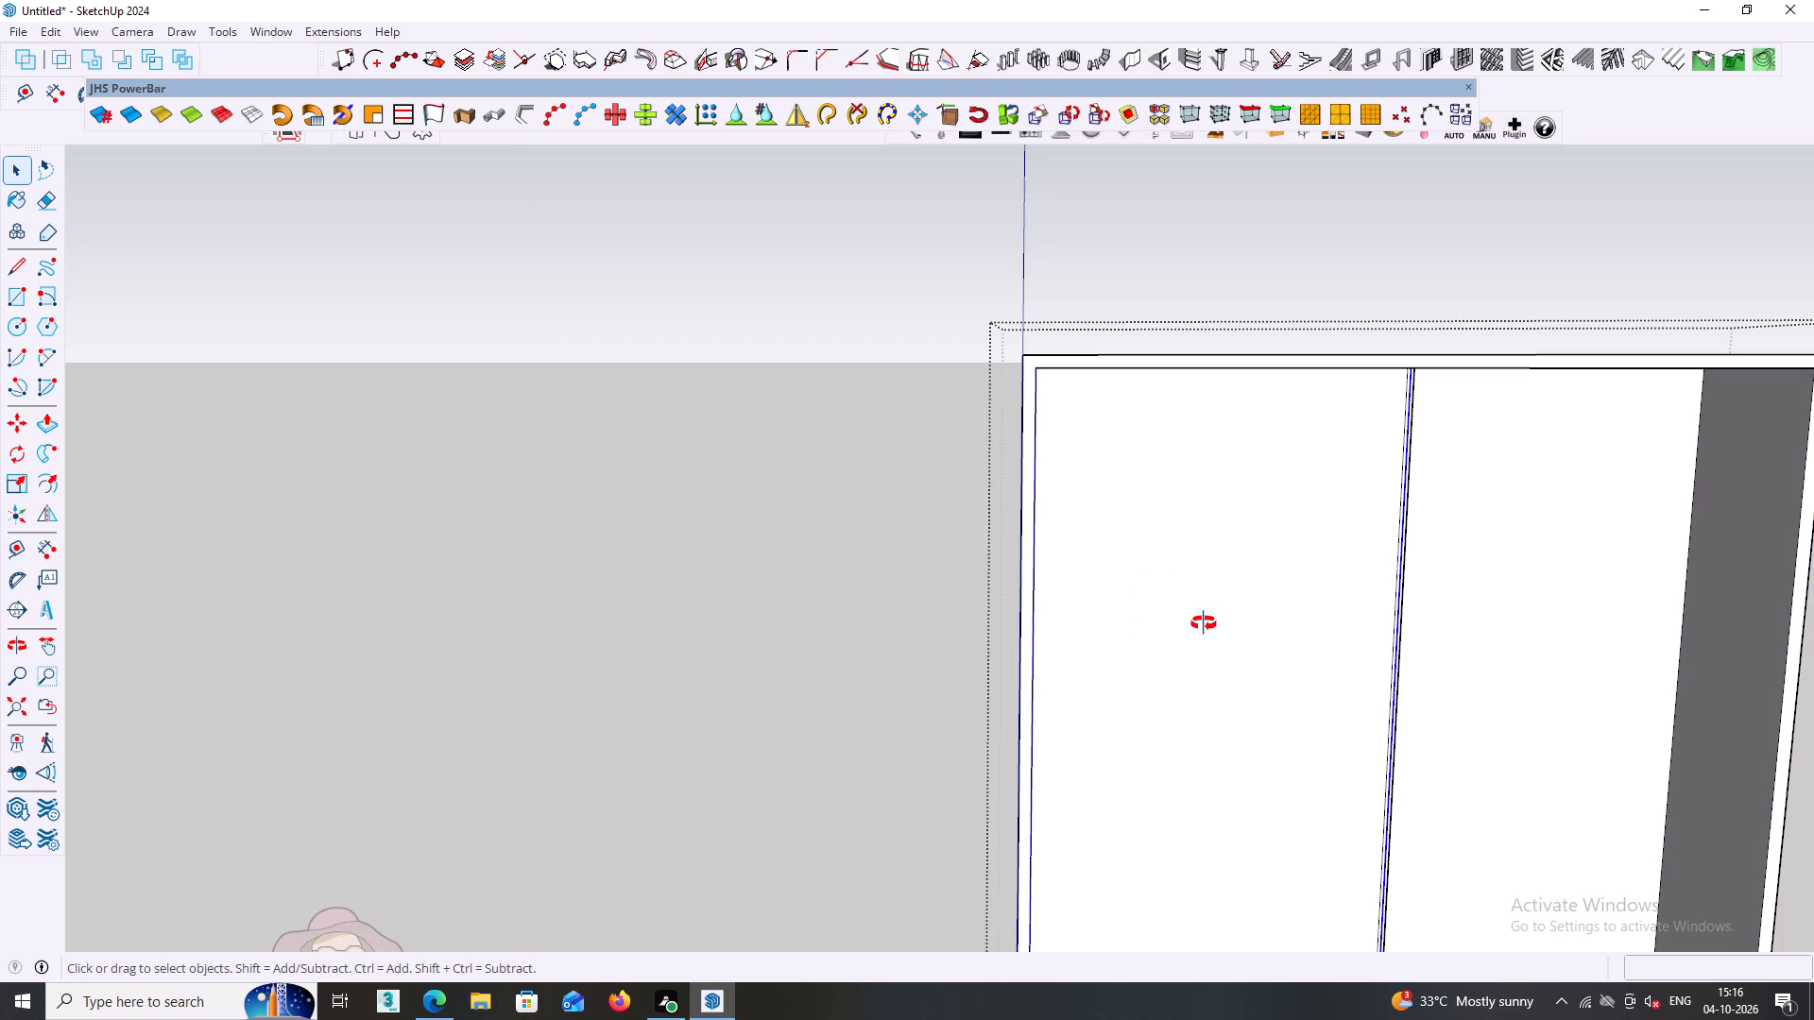
middle_drag(1204, 623, 1135, 615)
middle_drag(1182, 613, 1000, 622)
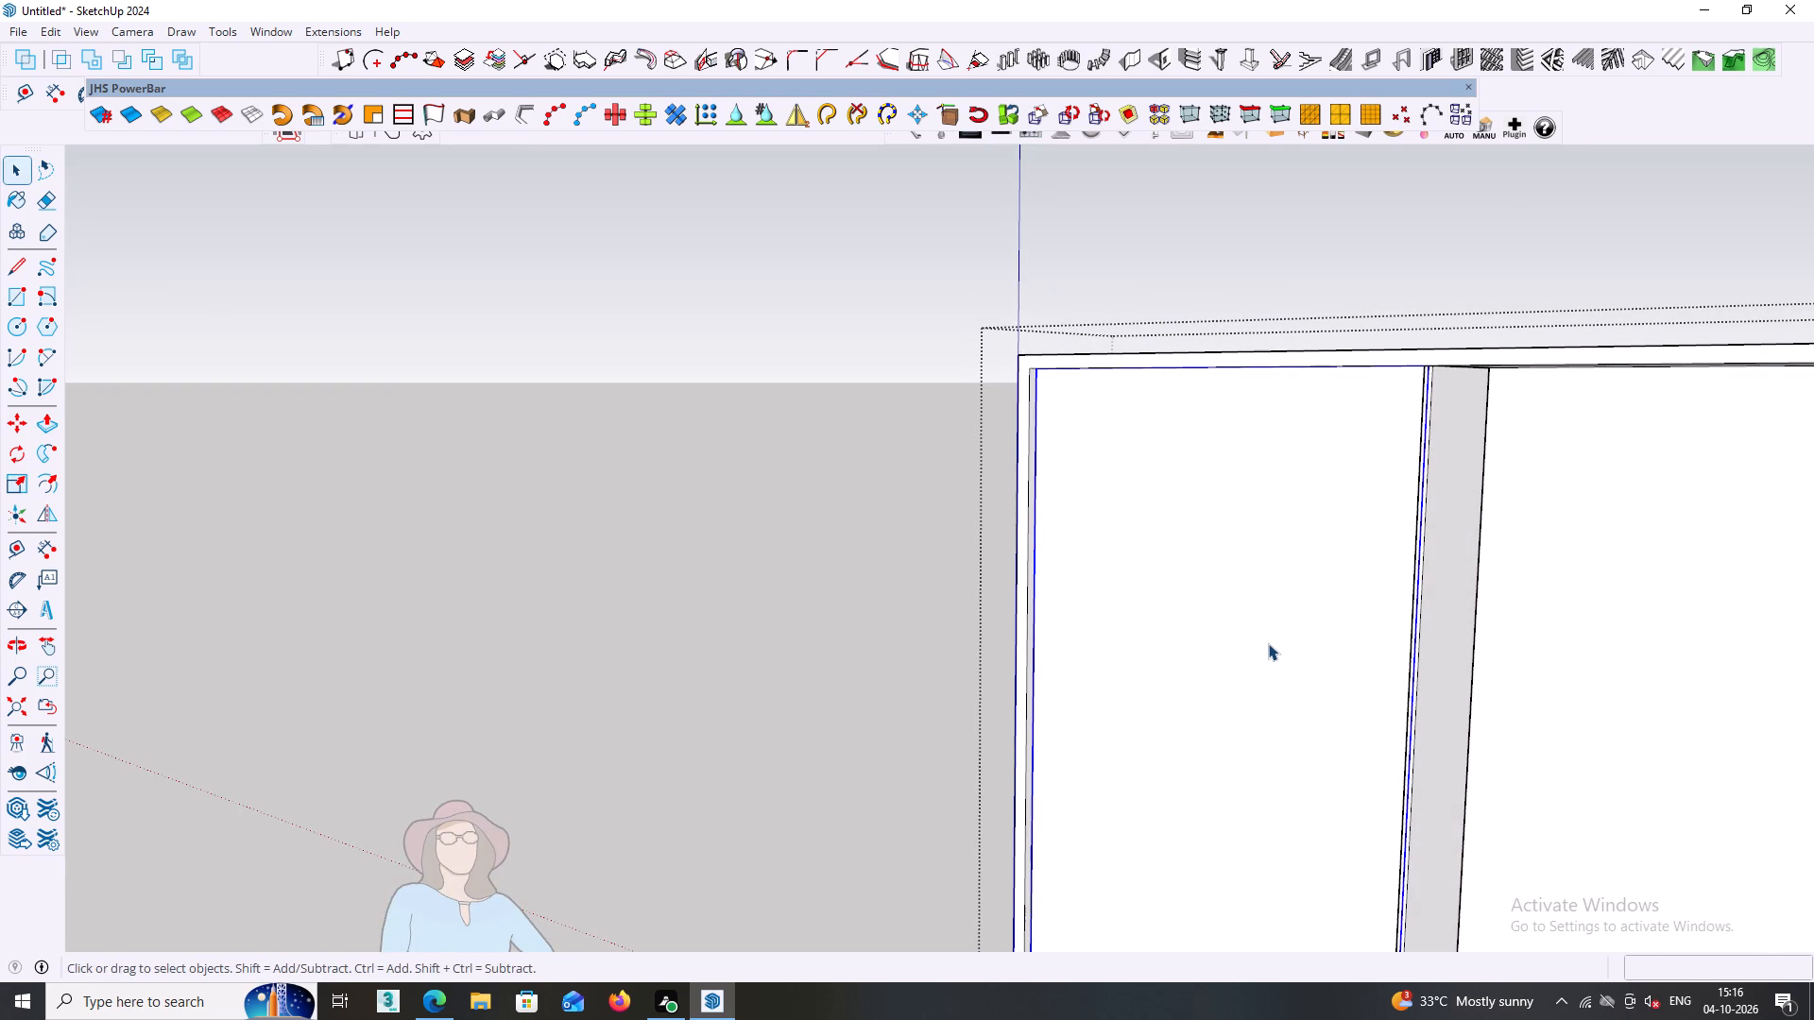
key(p)
click(1268, 643)
key(Escape)
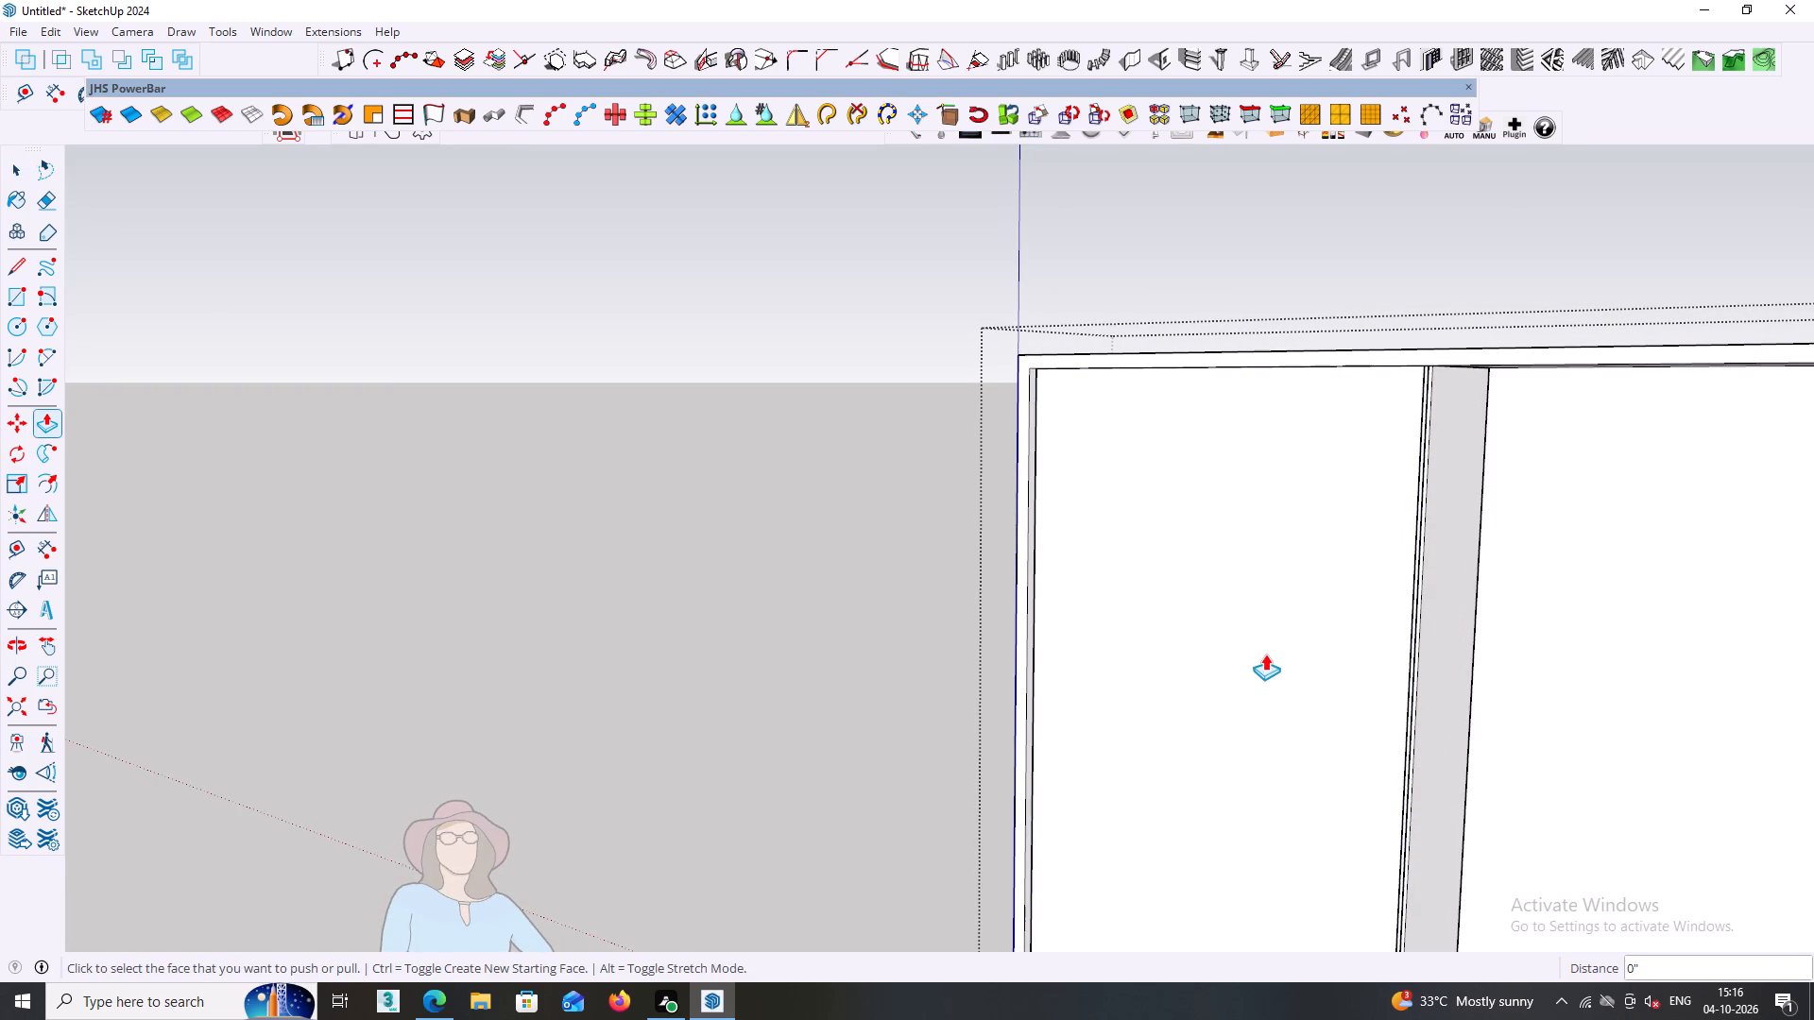
key(space)
triple_click(1275, 660)
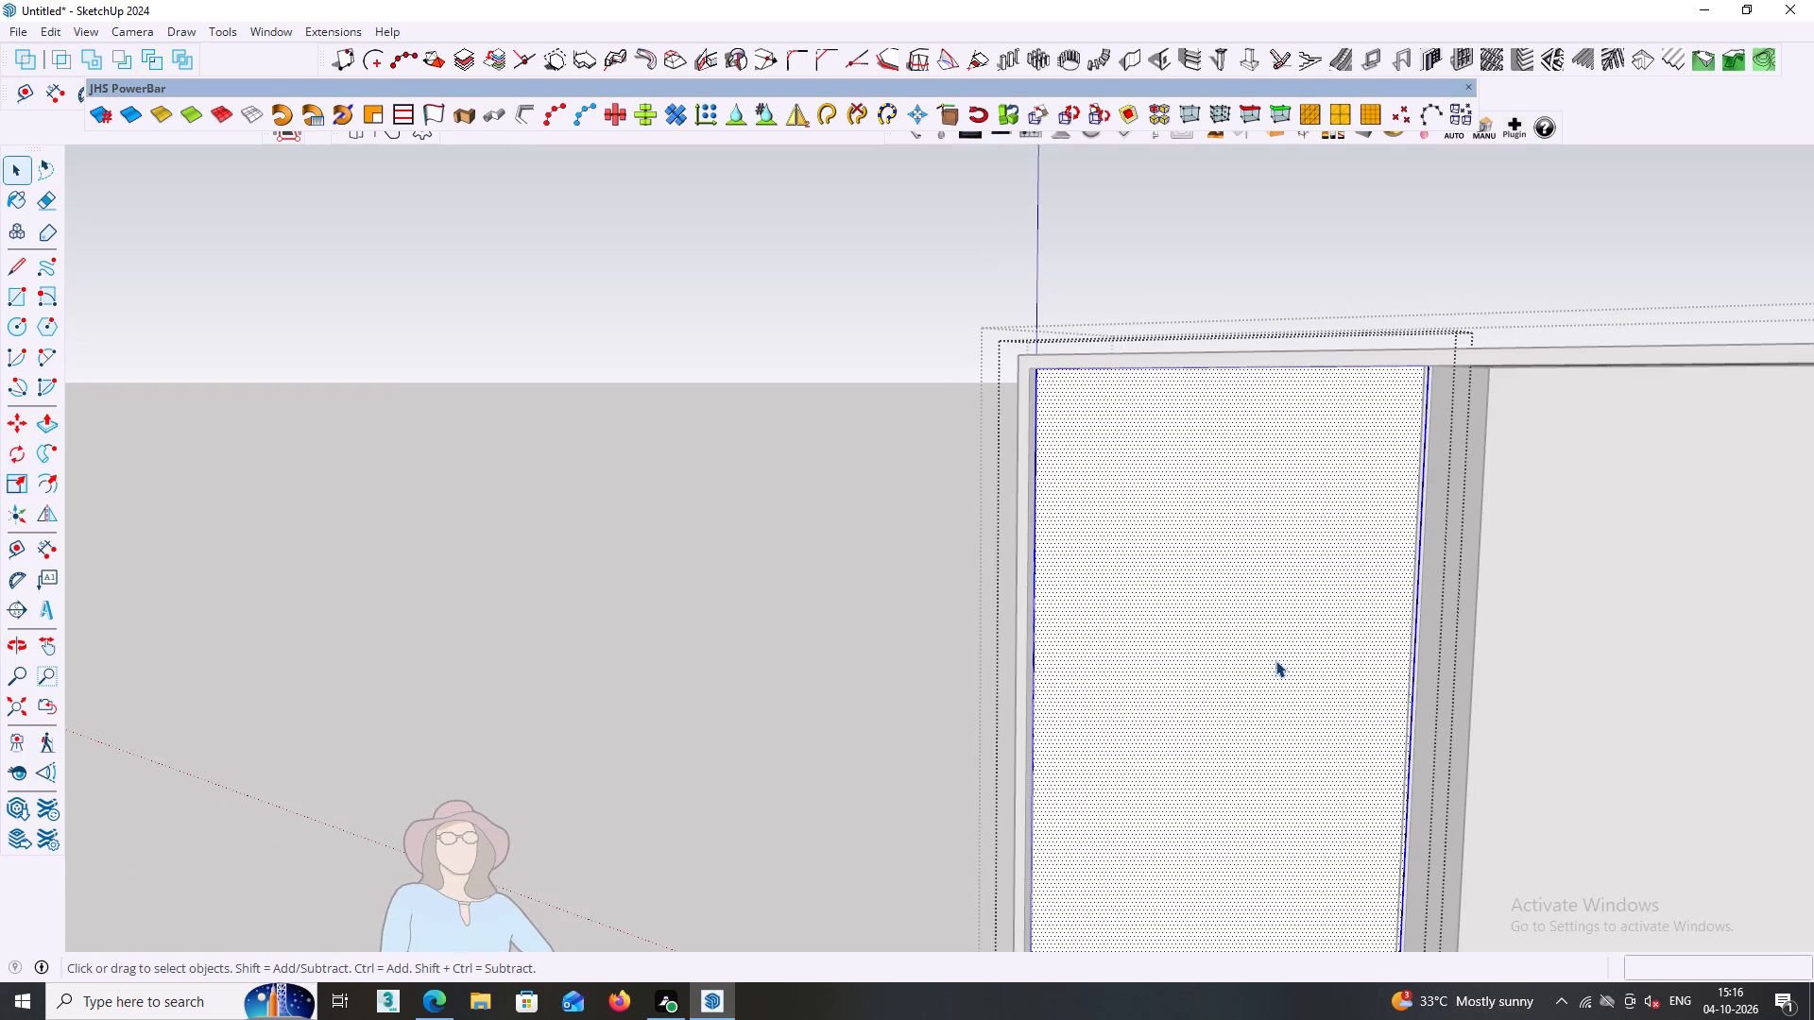
middle_drag(1287, 653, 1193, 687)
key(p)
click(1207, 664)
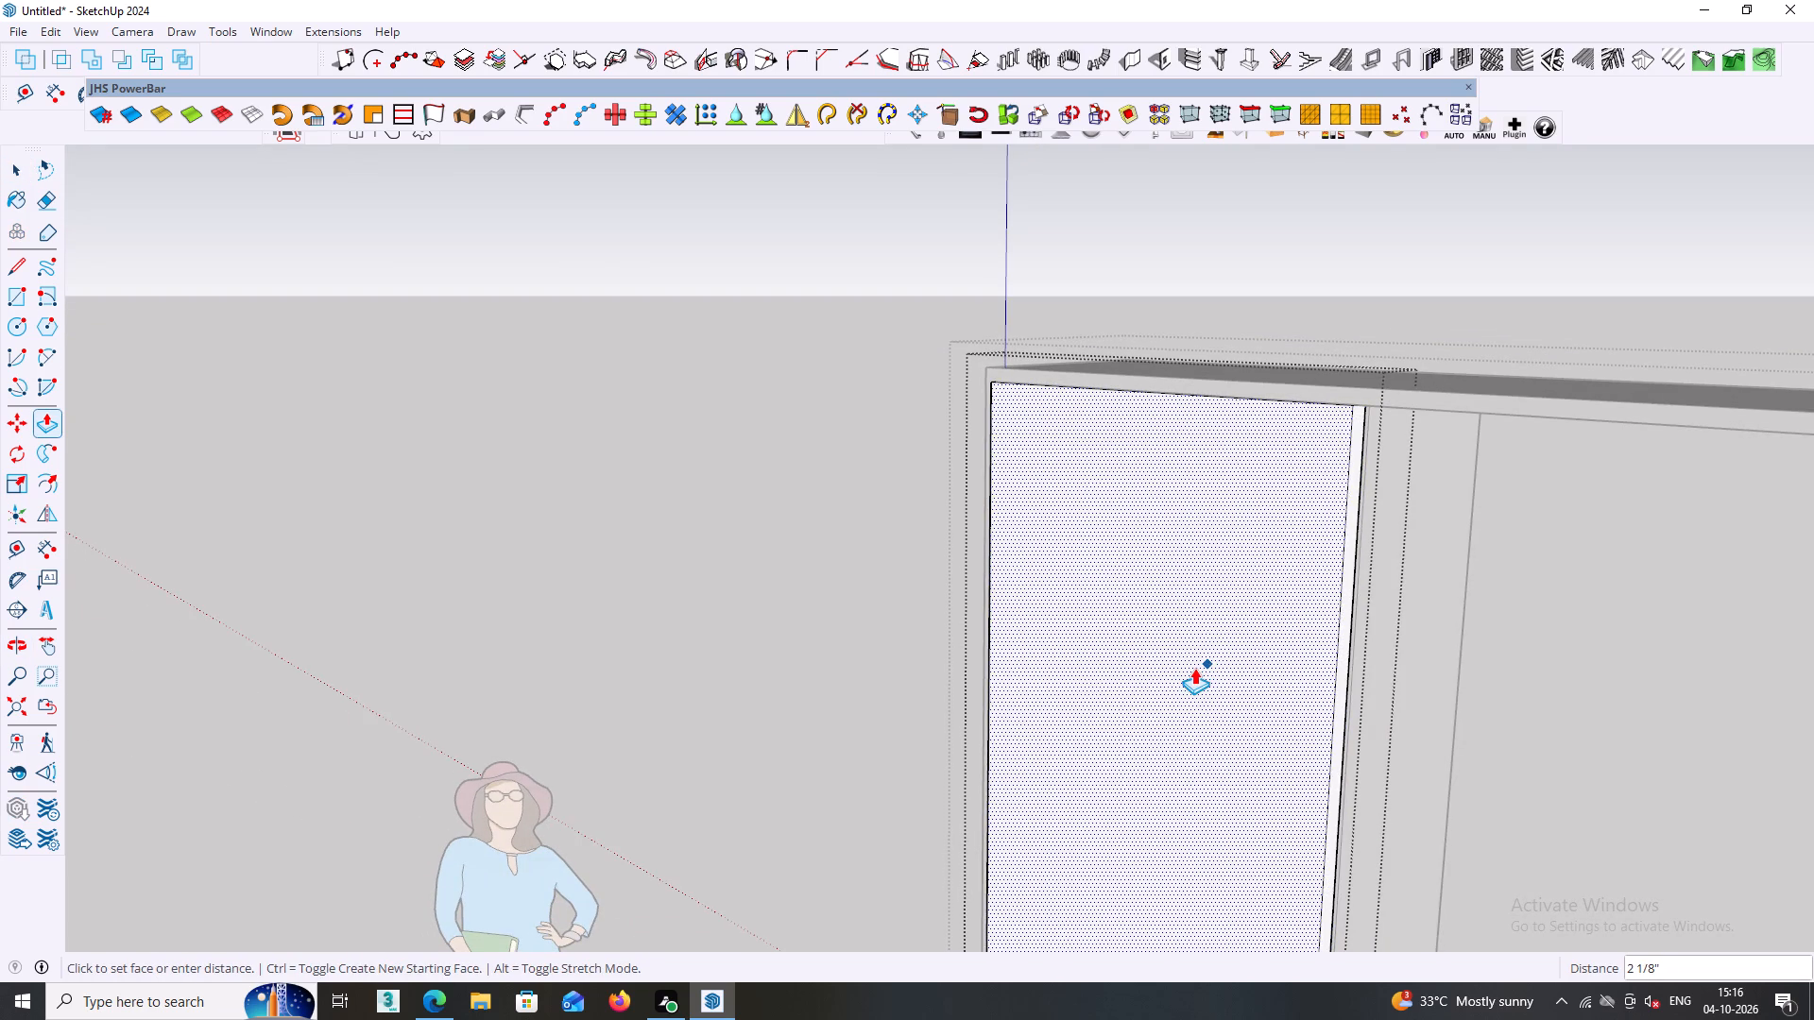
text(18)
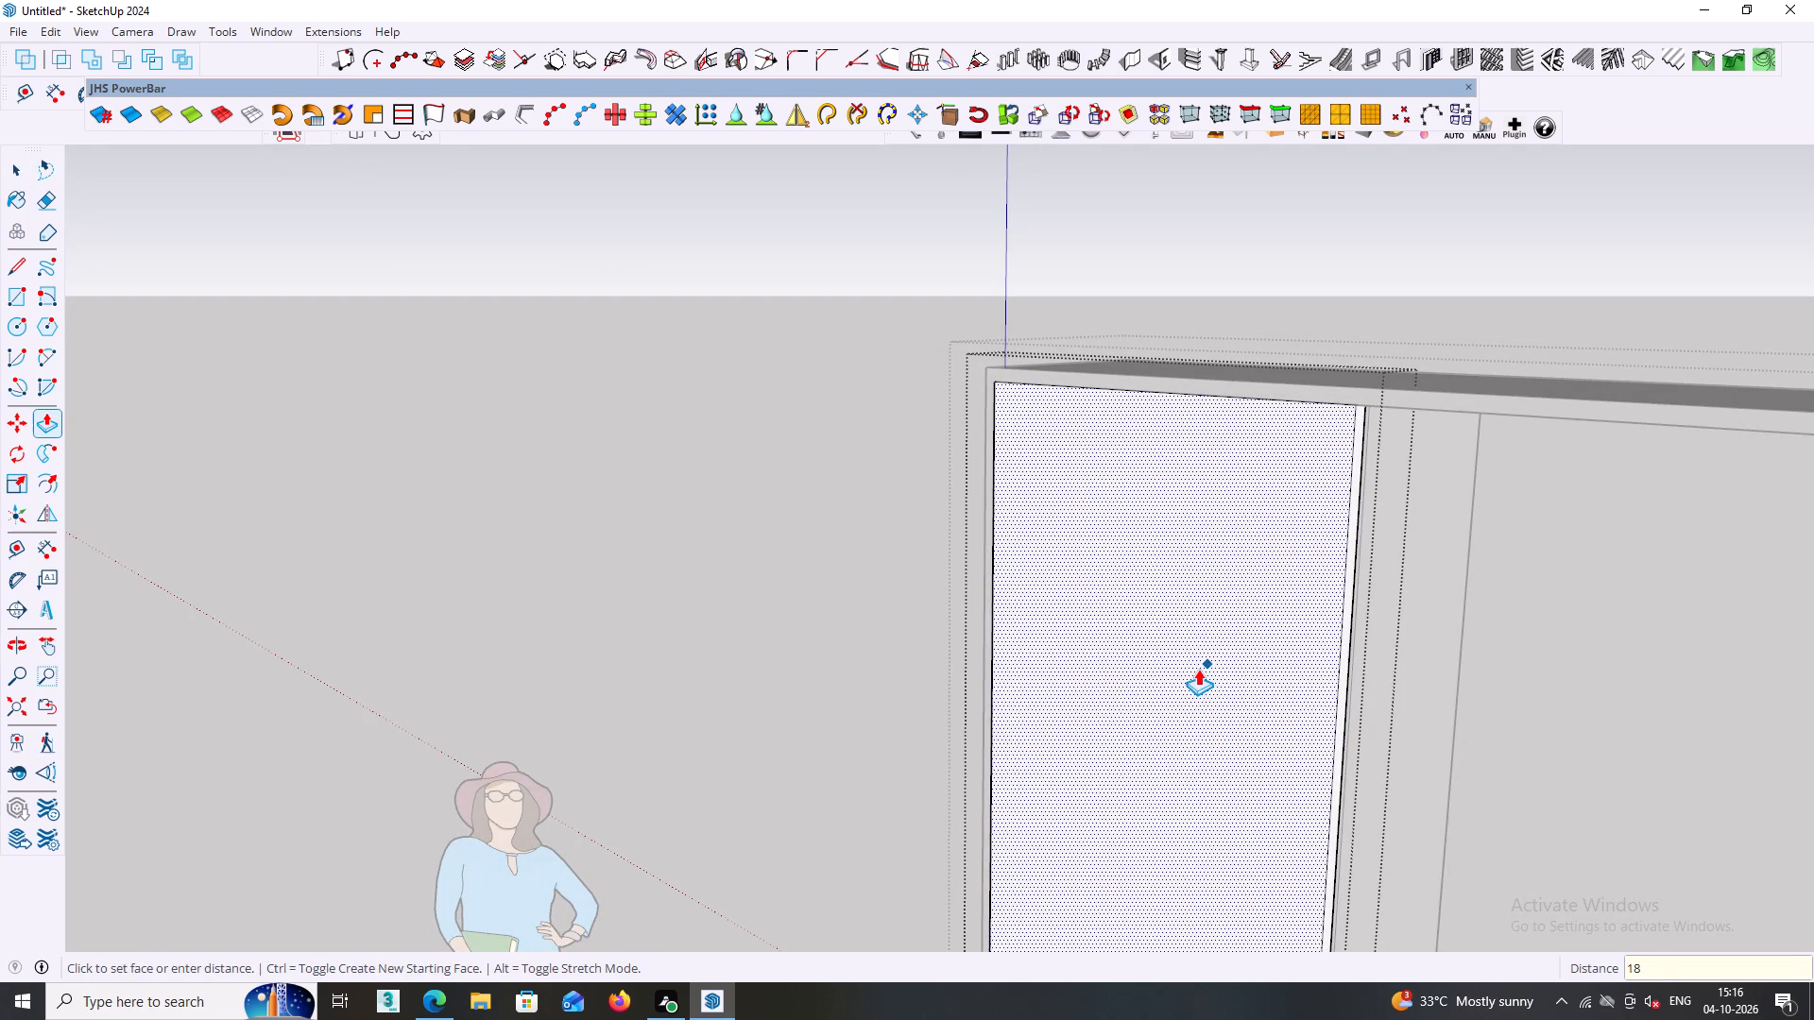
text(MM)
key(Return)
key(space)
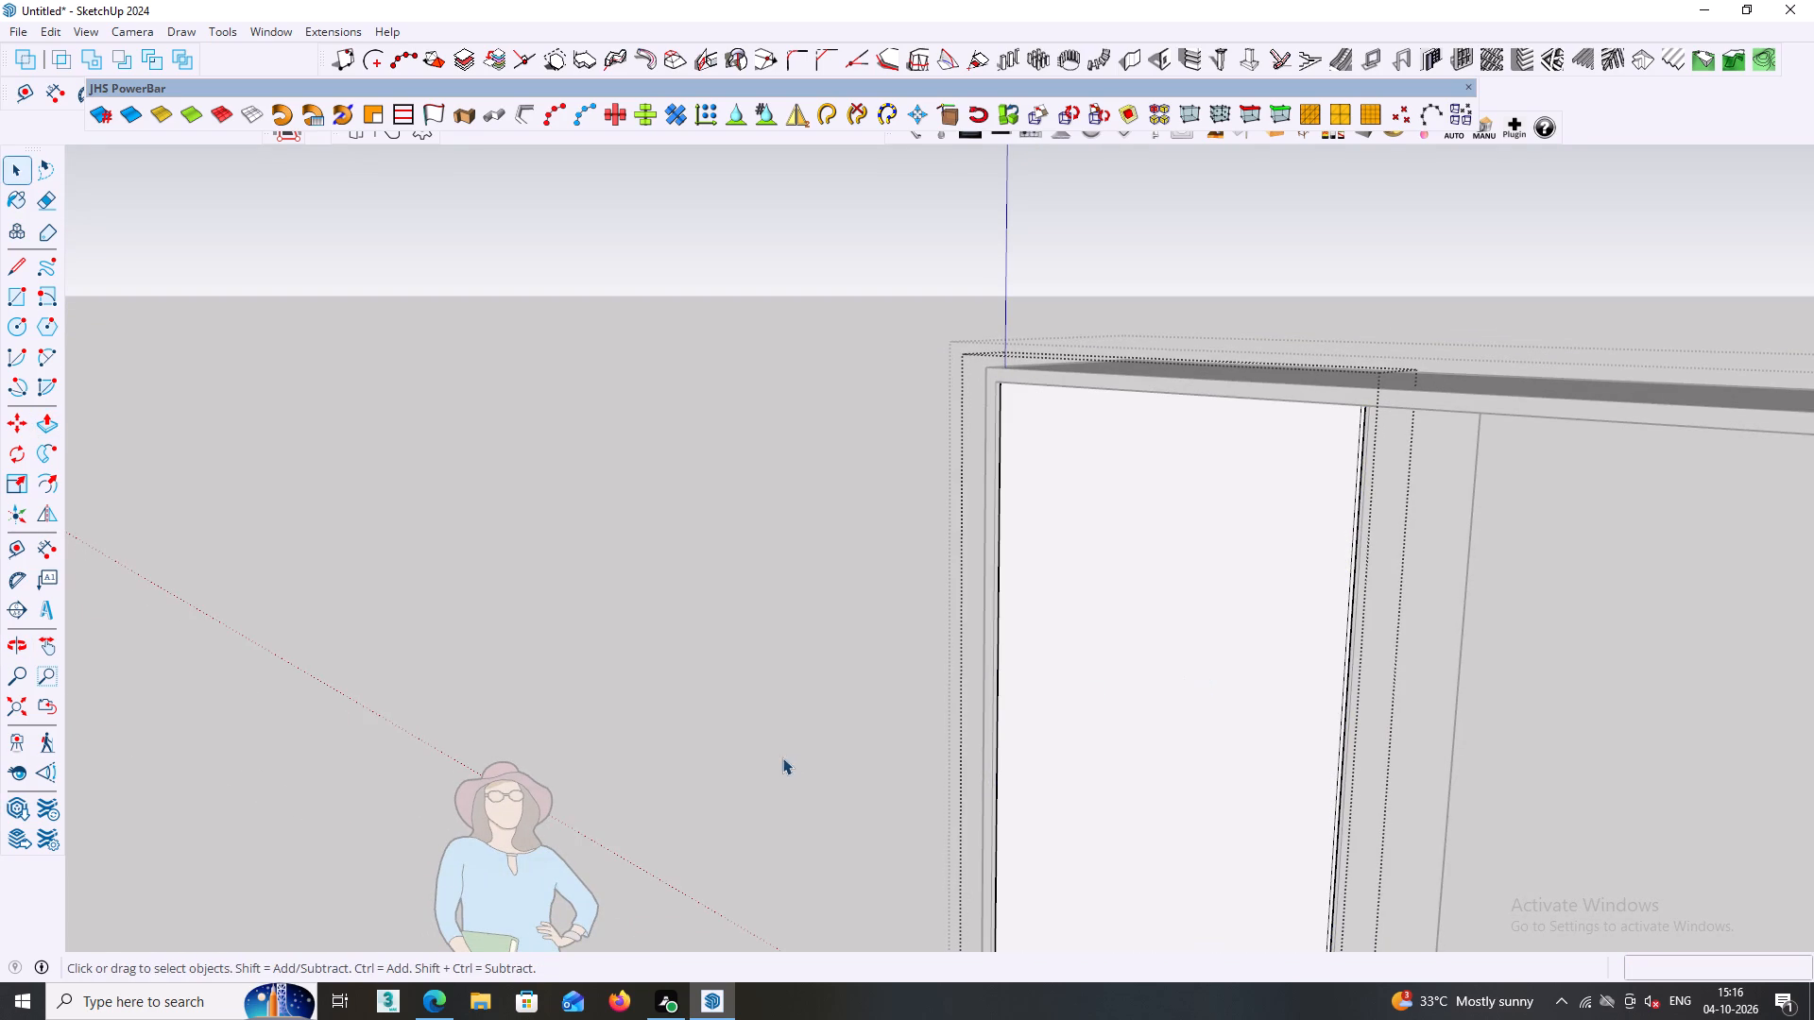
click(782, 757)
Copy the left shutter along the red axis by about 3' 4 9/16", from its bottom corner at the partition to the frame's far inner side.
middle_drag(881, 748, 1343, 899)
middle_drag(1347, 893, 1032, 743)
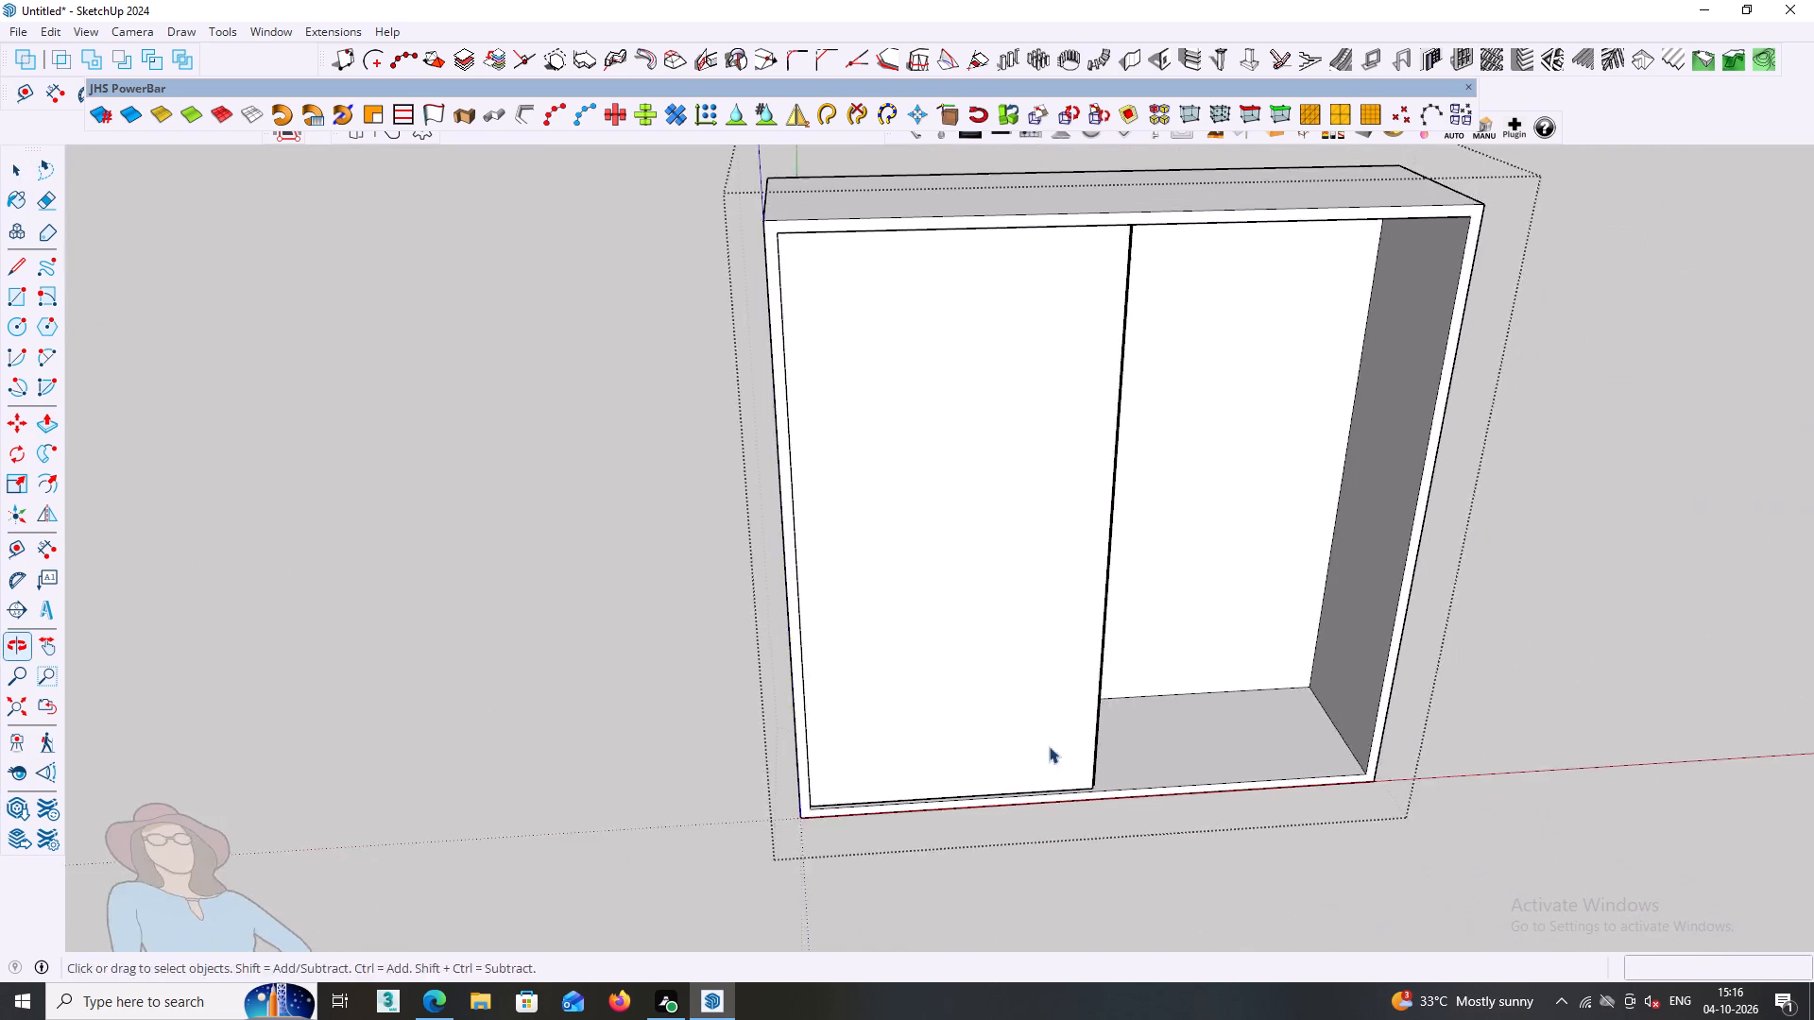
middle_drag(1165, 735, 853, 717)
scroll(1050, 841, up, 1)
shift+middle_drag(1090, 851, 1060, 719)
scroll(1064, 724, up, 4)
middle_drag(1039, 706, 935, 694)
scroll(976, 702, up, 5)
middle_drag(948, 718, 937, 683)
scroll(985, 704, up, 3)
middle_drag(972, 699, 1022, 690)
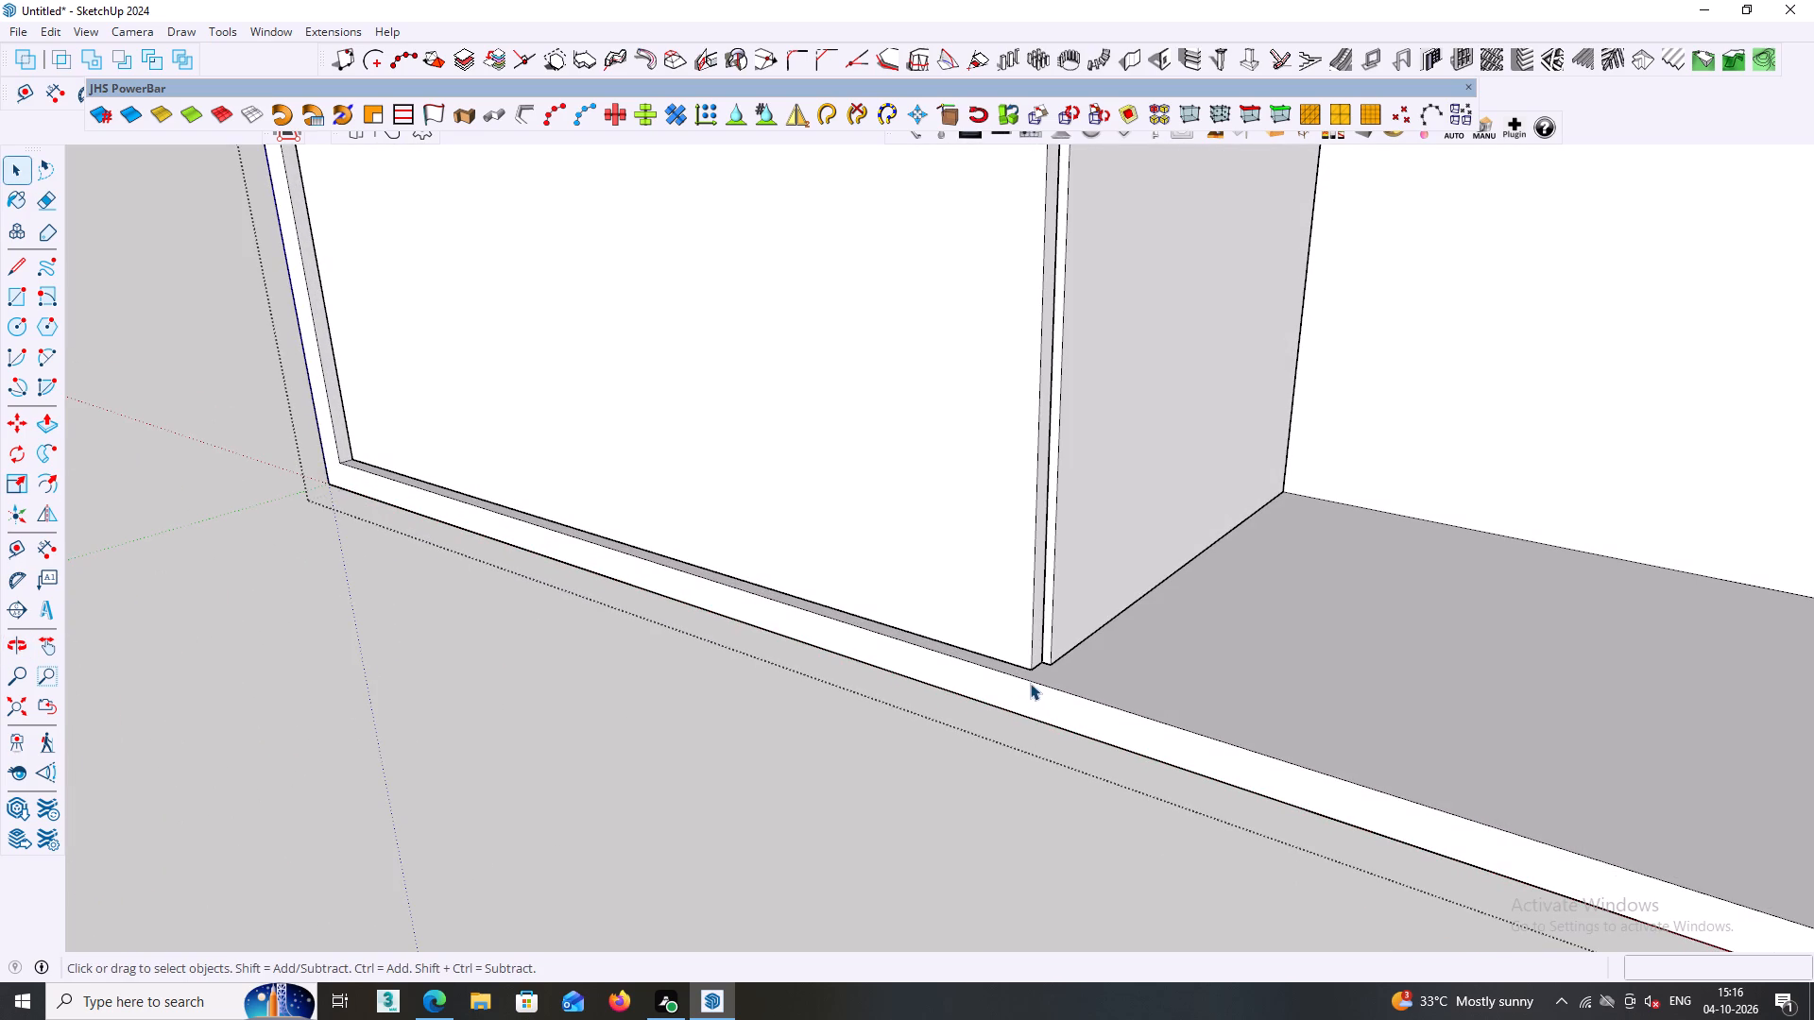
middle_drag(1030, 688, 1067, 714)
click(1064, 662)
middle_drag(1066, 659, 943, 650)
key(m)
click(909, 692)
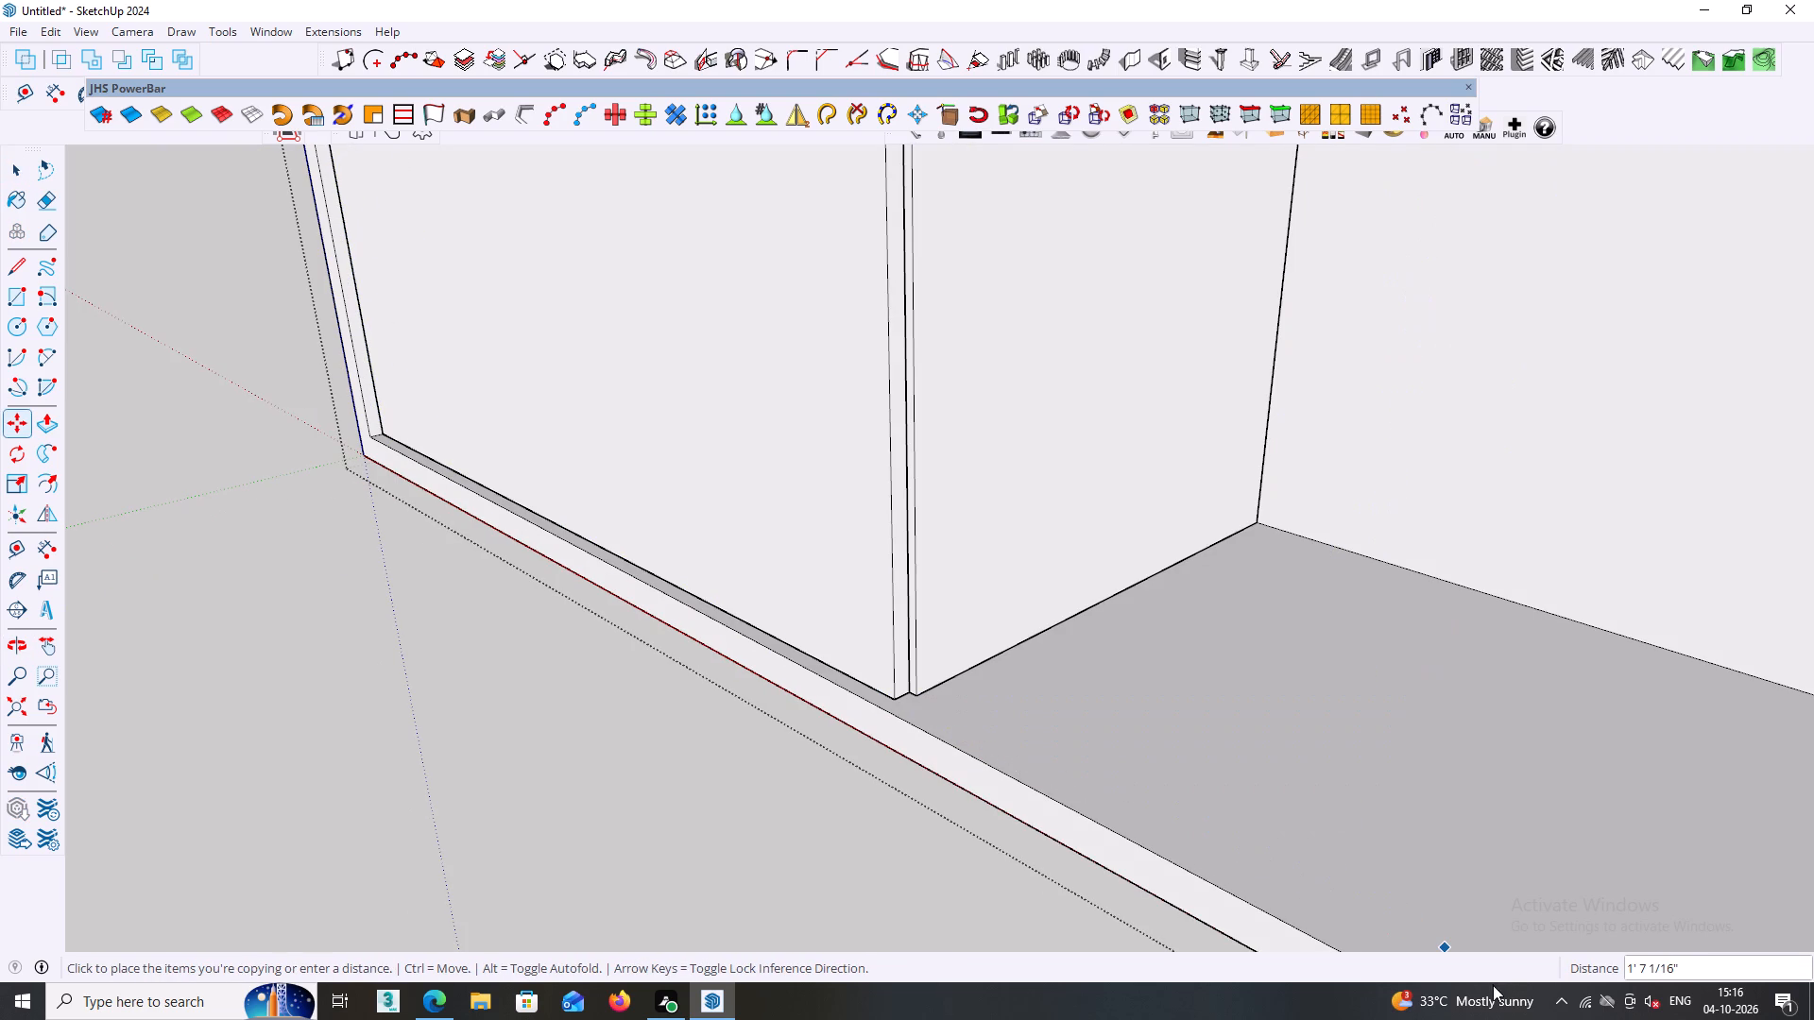
middle_drag(1286, 852, 919, 400)
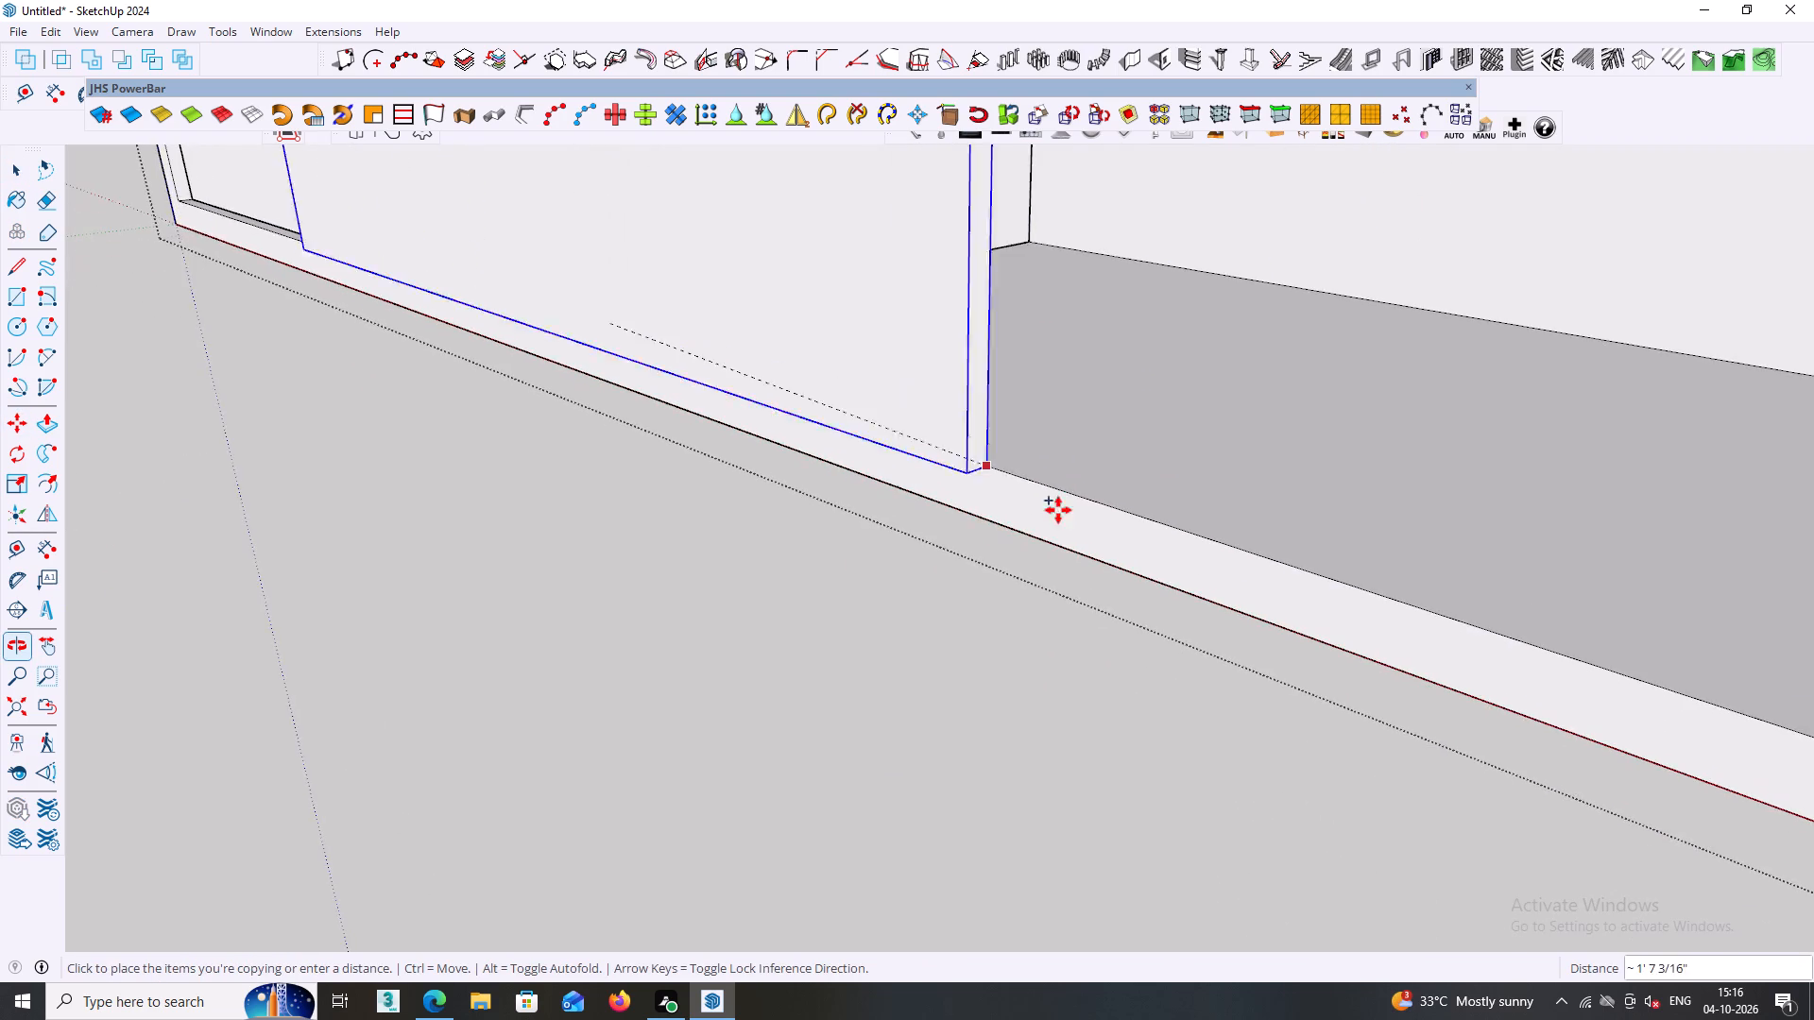
scroll(1073, 517, down, 8)
shift+middle_drag(1264, 491, 1003, 389)
middle_drag(1132, 435, 1162, 478)
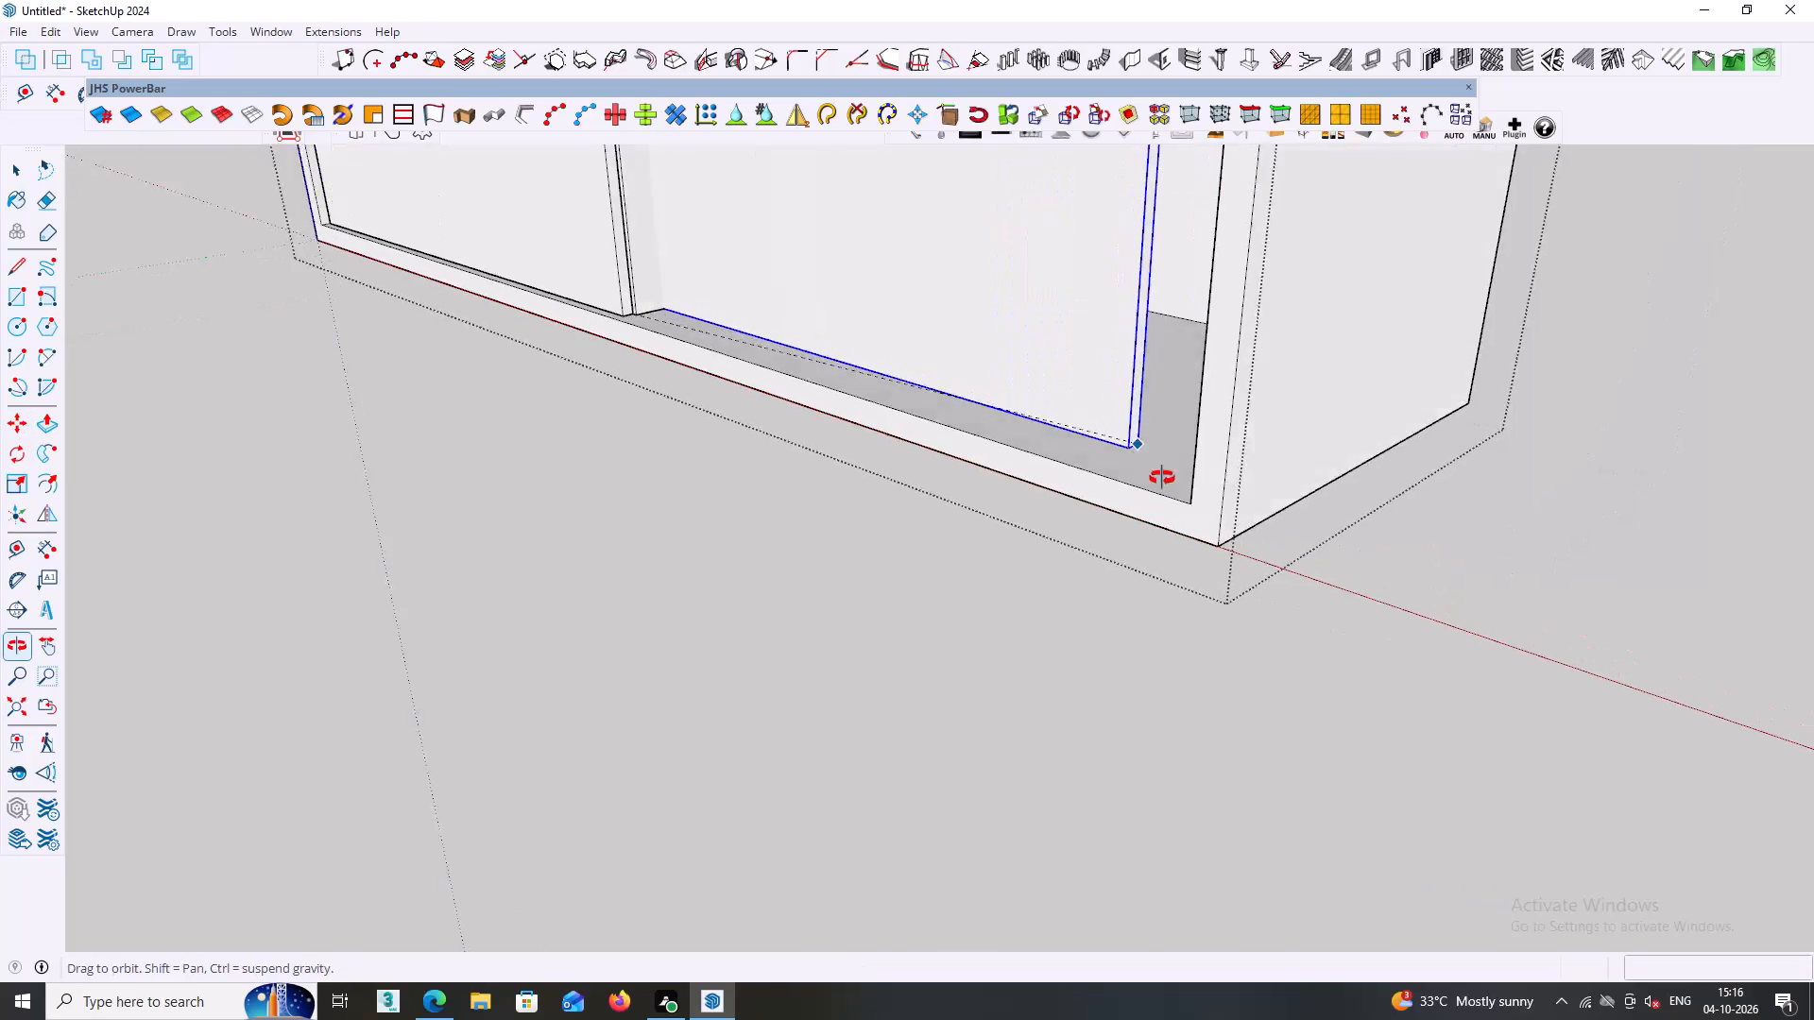
middle_drag(1162, 478, 1311, 534)
key(Right)
scroll(1316, 539, up, 1)
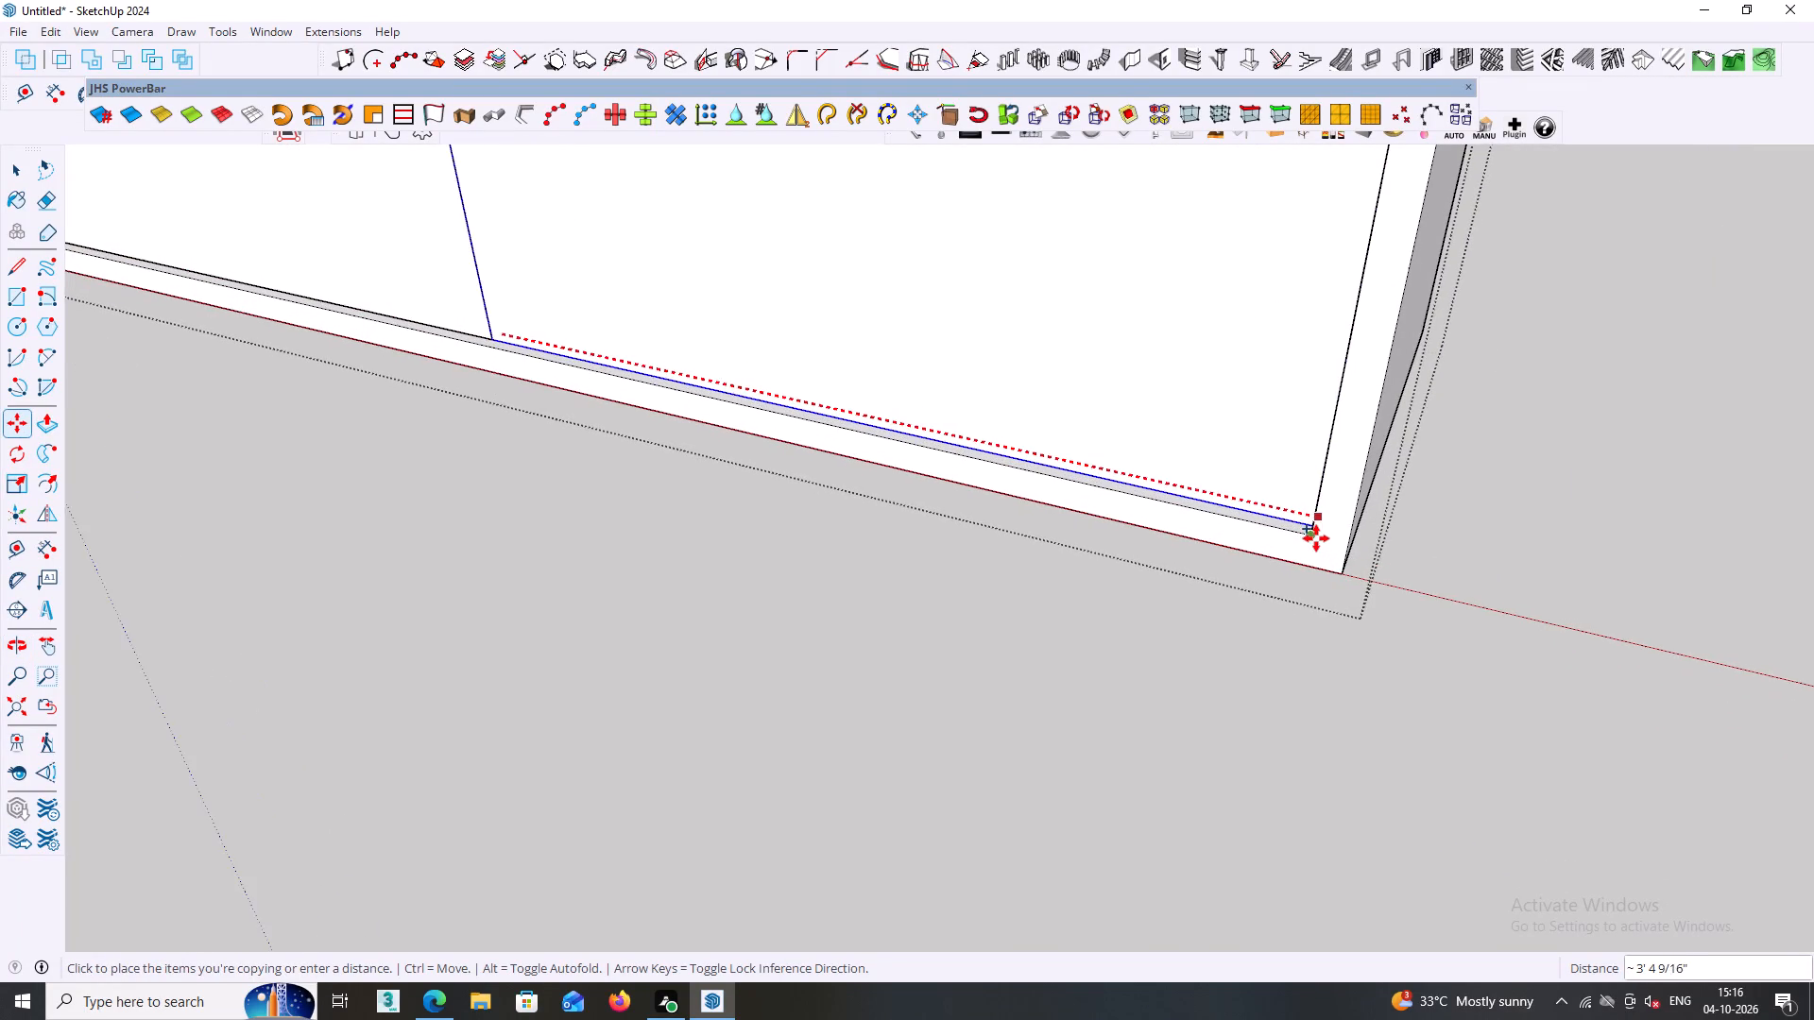
scroll(1316, 538, up, 6)
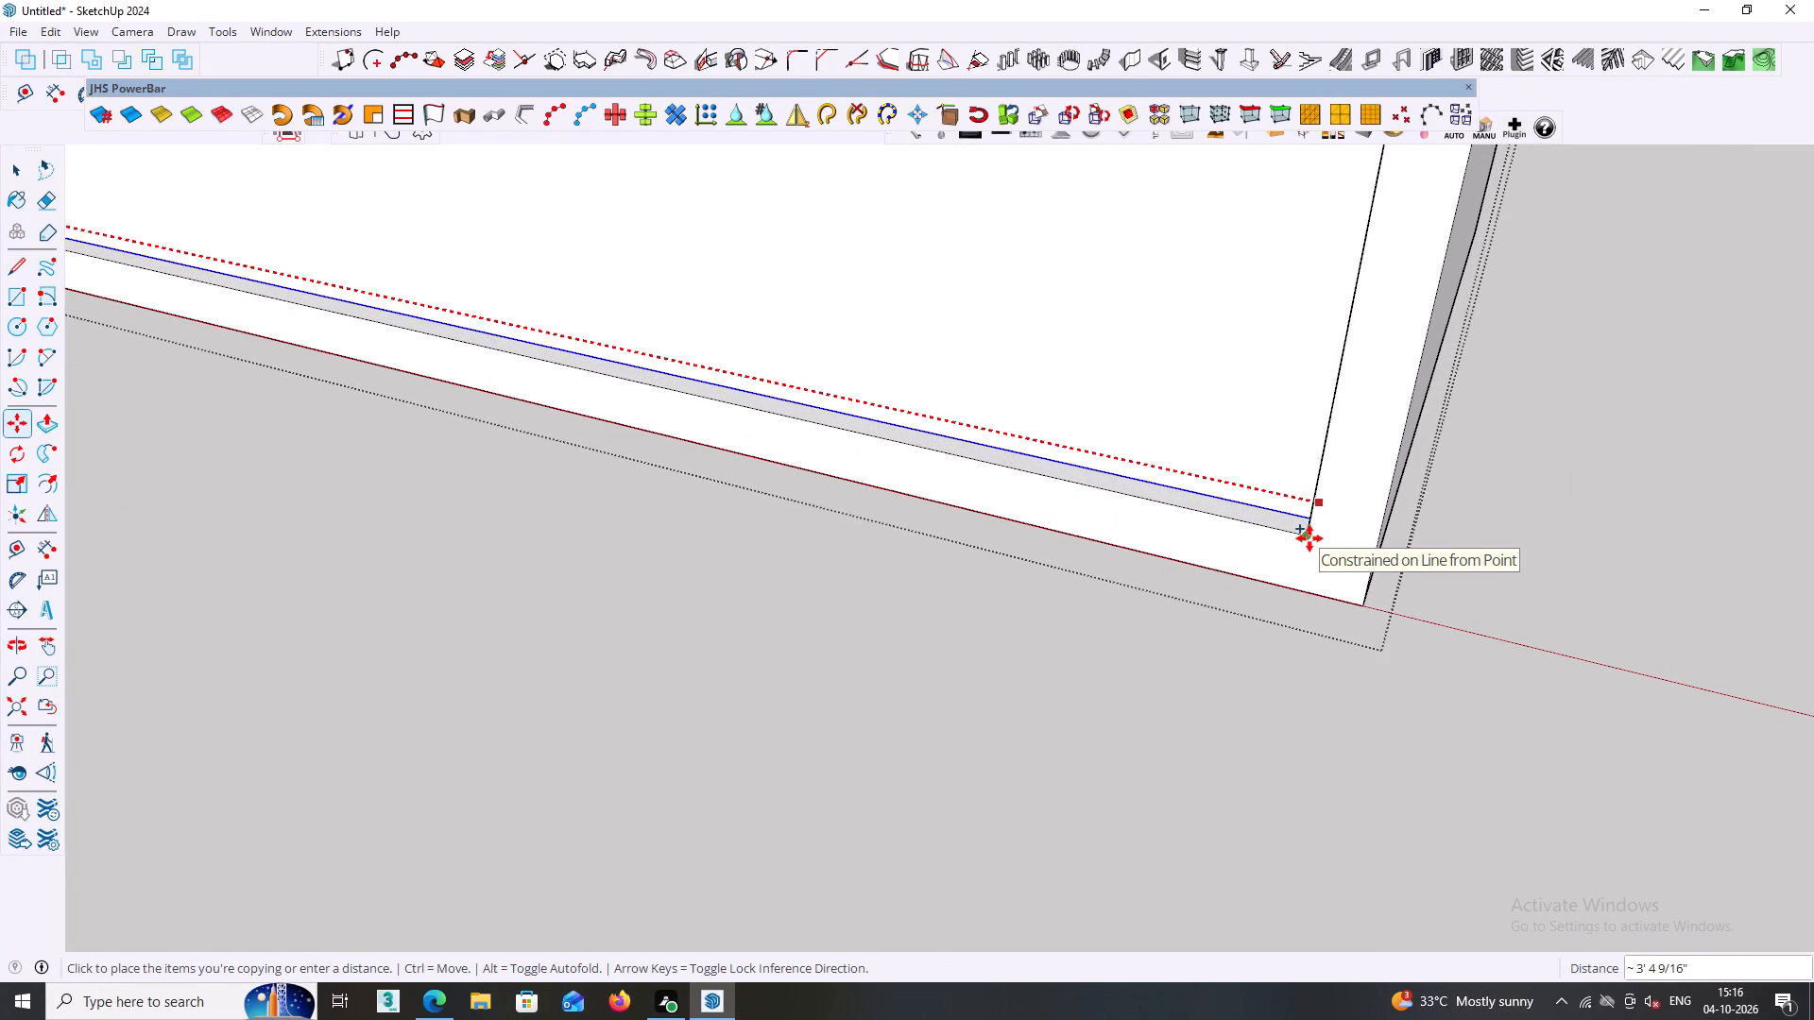
click(1309, 538)
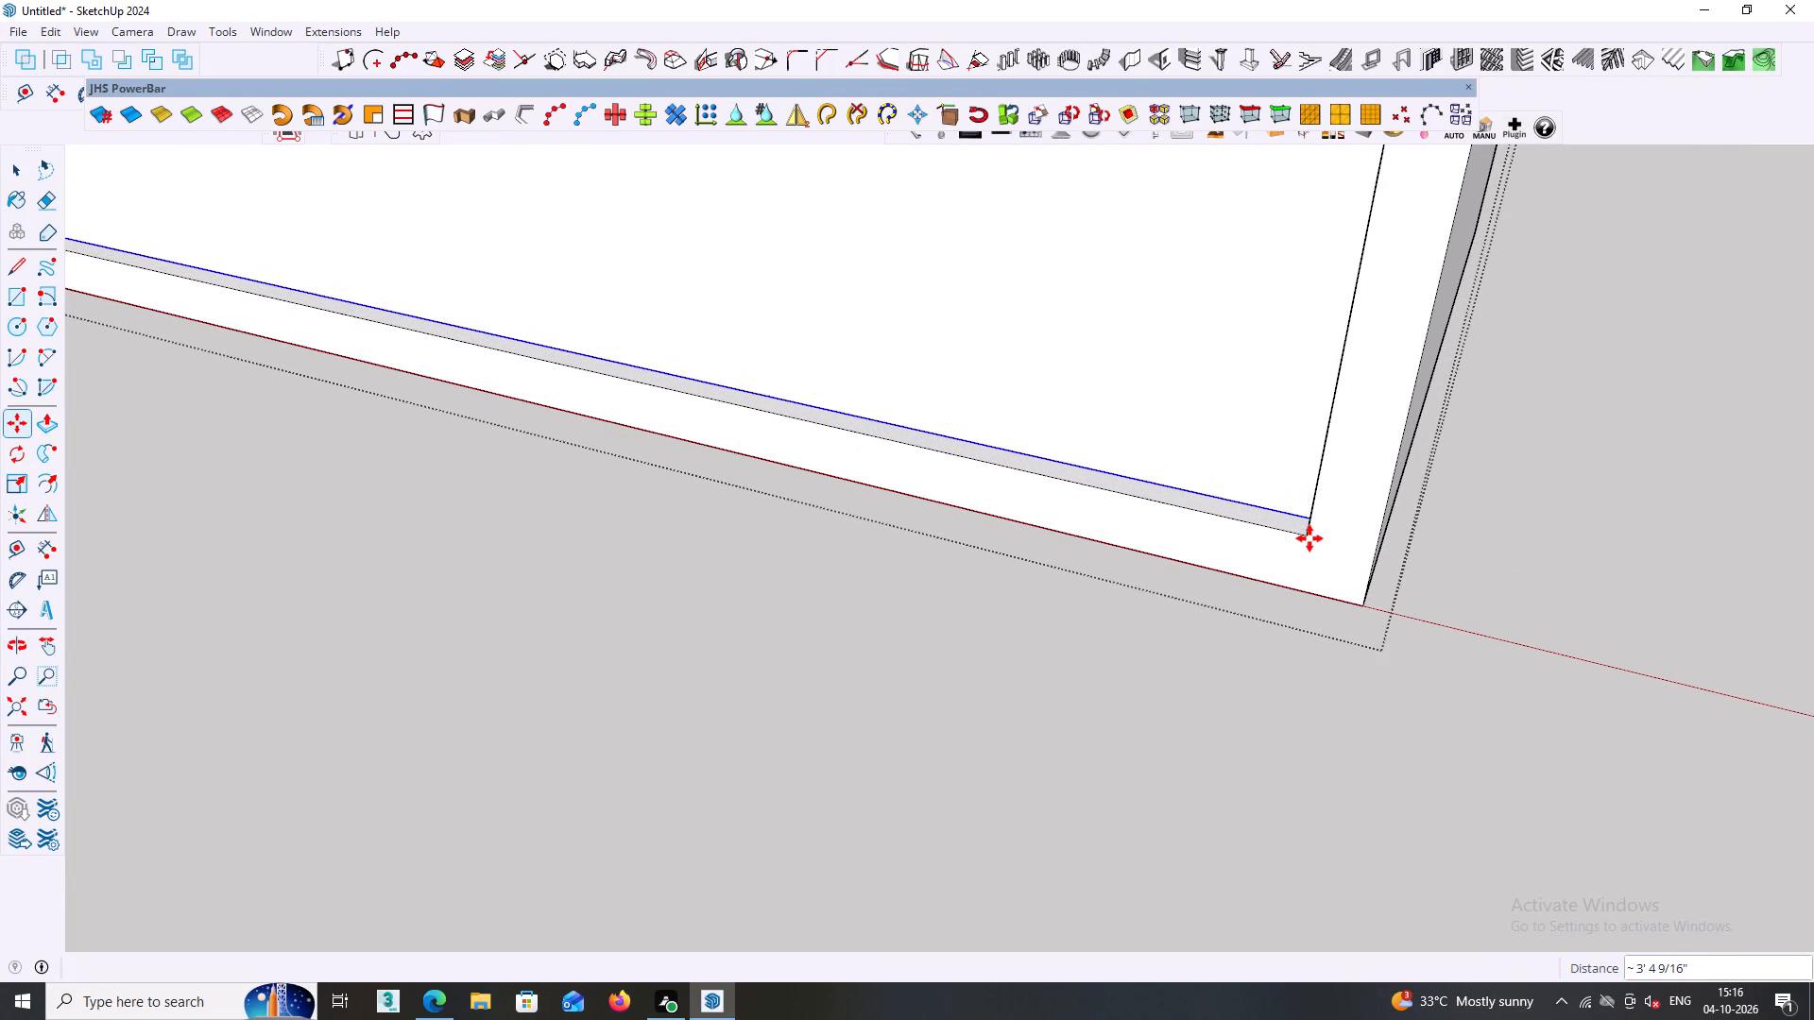
middle_drag(1310, 539, 1532, 555)
key(space)
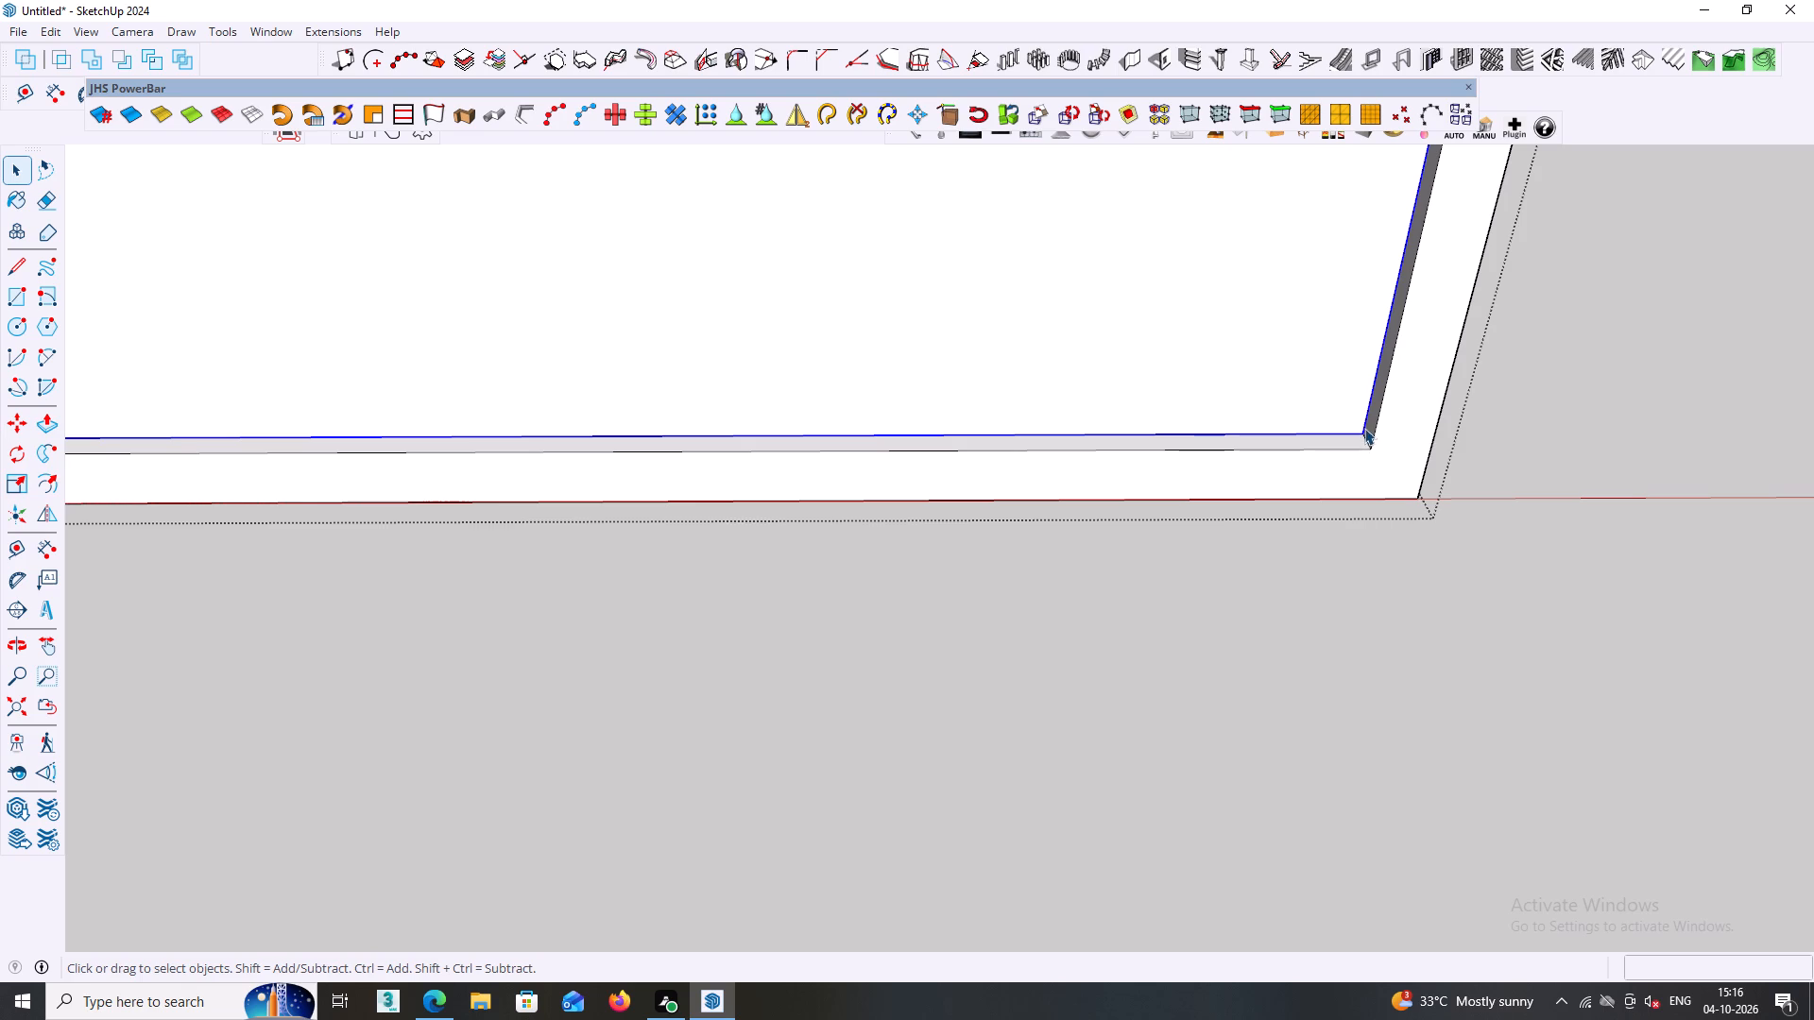
Move the copied right shutter about 11/16" forward, from its bottom outer corner to the frame's front inner corner, and leave the group.
click(1361, 427)
scroll(1351, 472, down, 6)
middle_drag(1375, 532, 1363, 567)
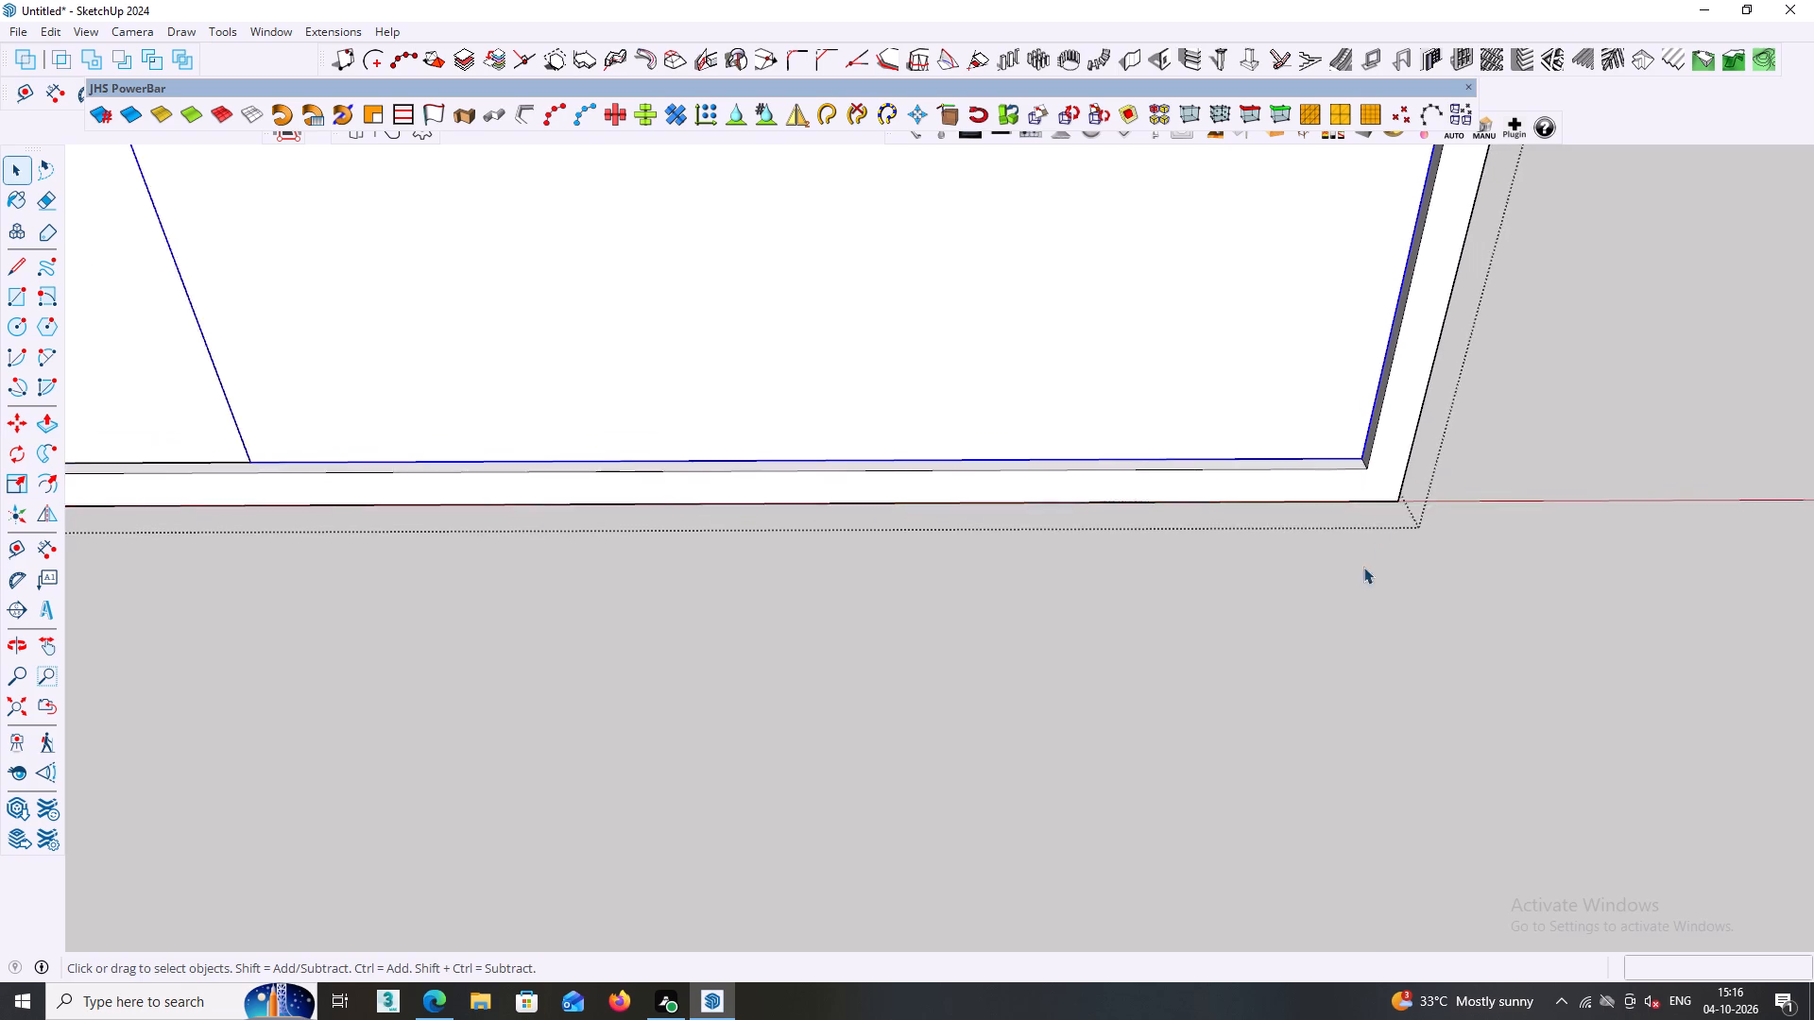
middle_drag(1363, 567, 1365, 550)
scroll(1363, 567, down, 6)
middle_drag(1346, 552, 1336, 561)
click(1158, 676)
middle_drag(1160, 569, 1189, 500)
click(1150, 409)
middle_drag(1150, 407, 1104, 393)
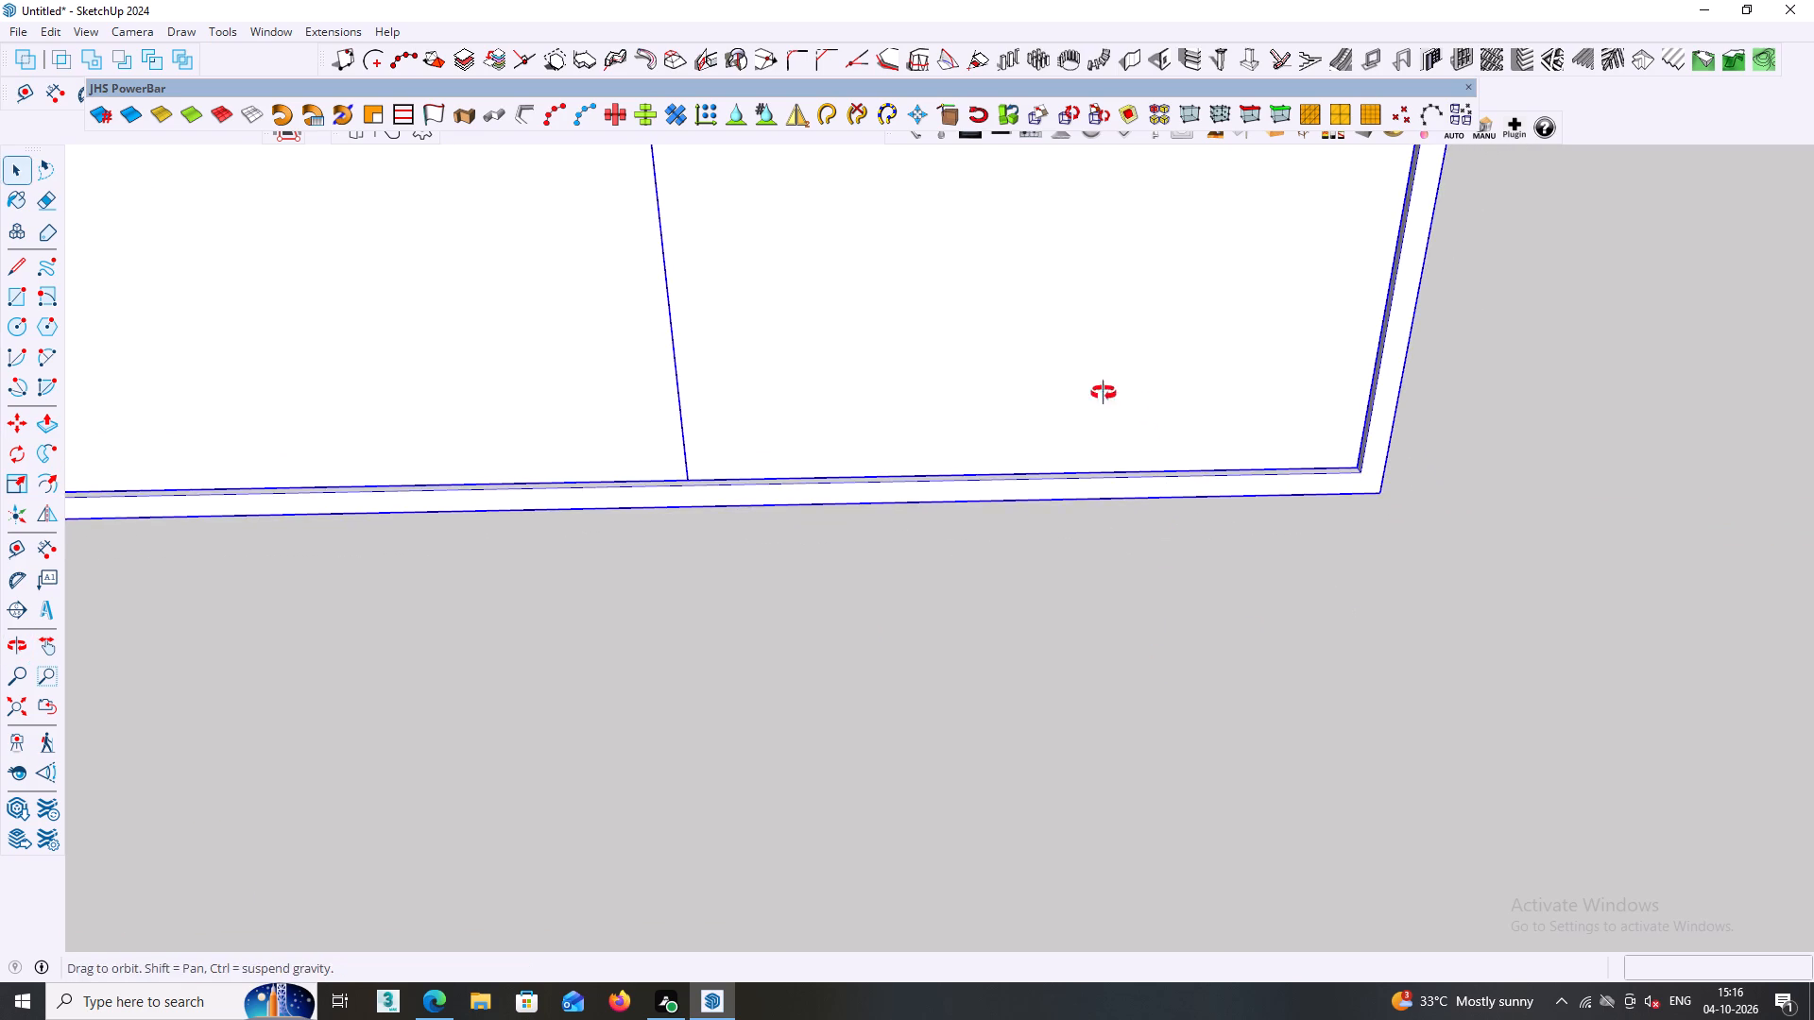
middle_drag(1104, 393, 1079, 387)
scroll(1083, 411, down, 3)
click(1059, 372)
triple_click(1054, 363)
middle_drag(1056, 359, 1001, 368)
scroll(1150, 437, up, 4)
middle_drag(1244, 501, 1365, 511)
scroll(1366, 501, up, 1)
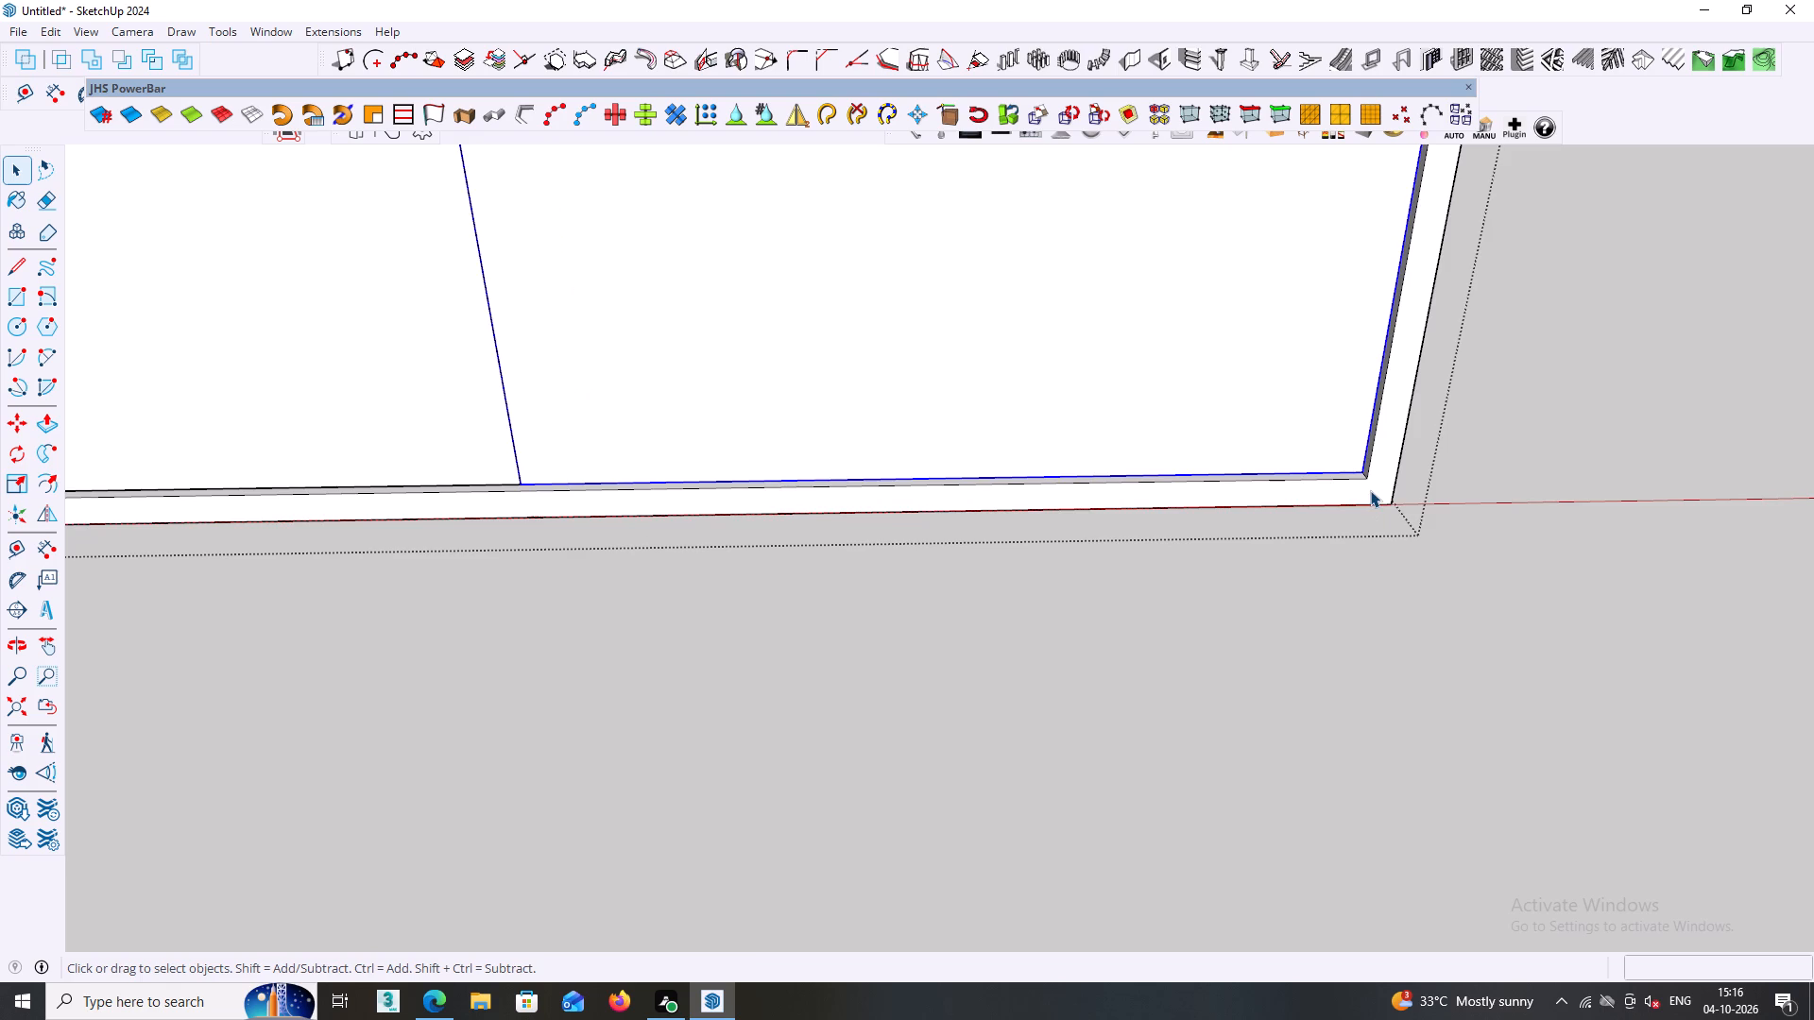
scroll(1371, 494, up, 3)
key(m)
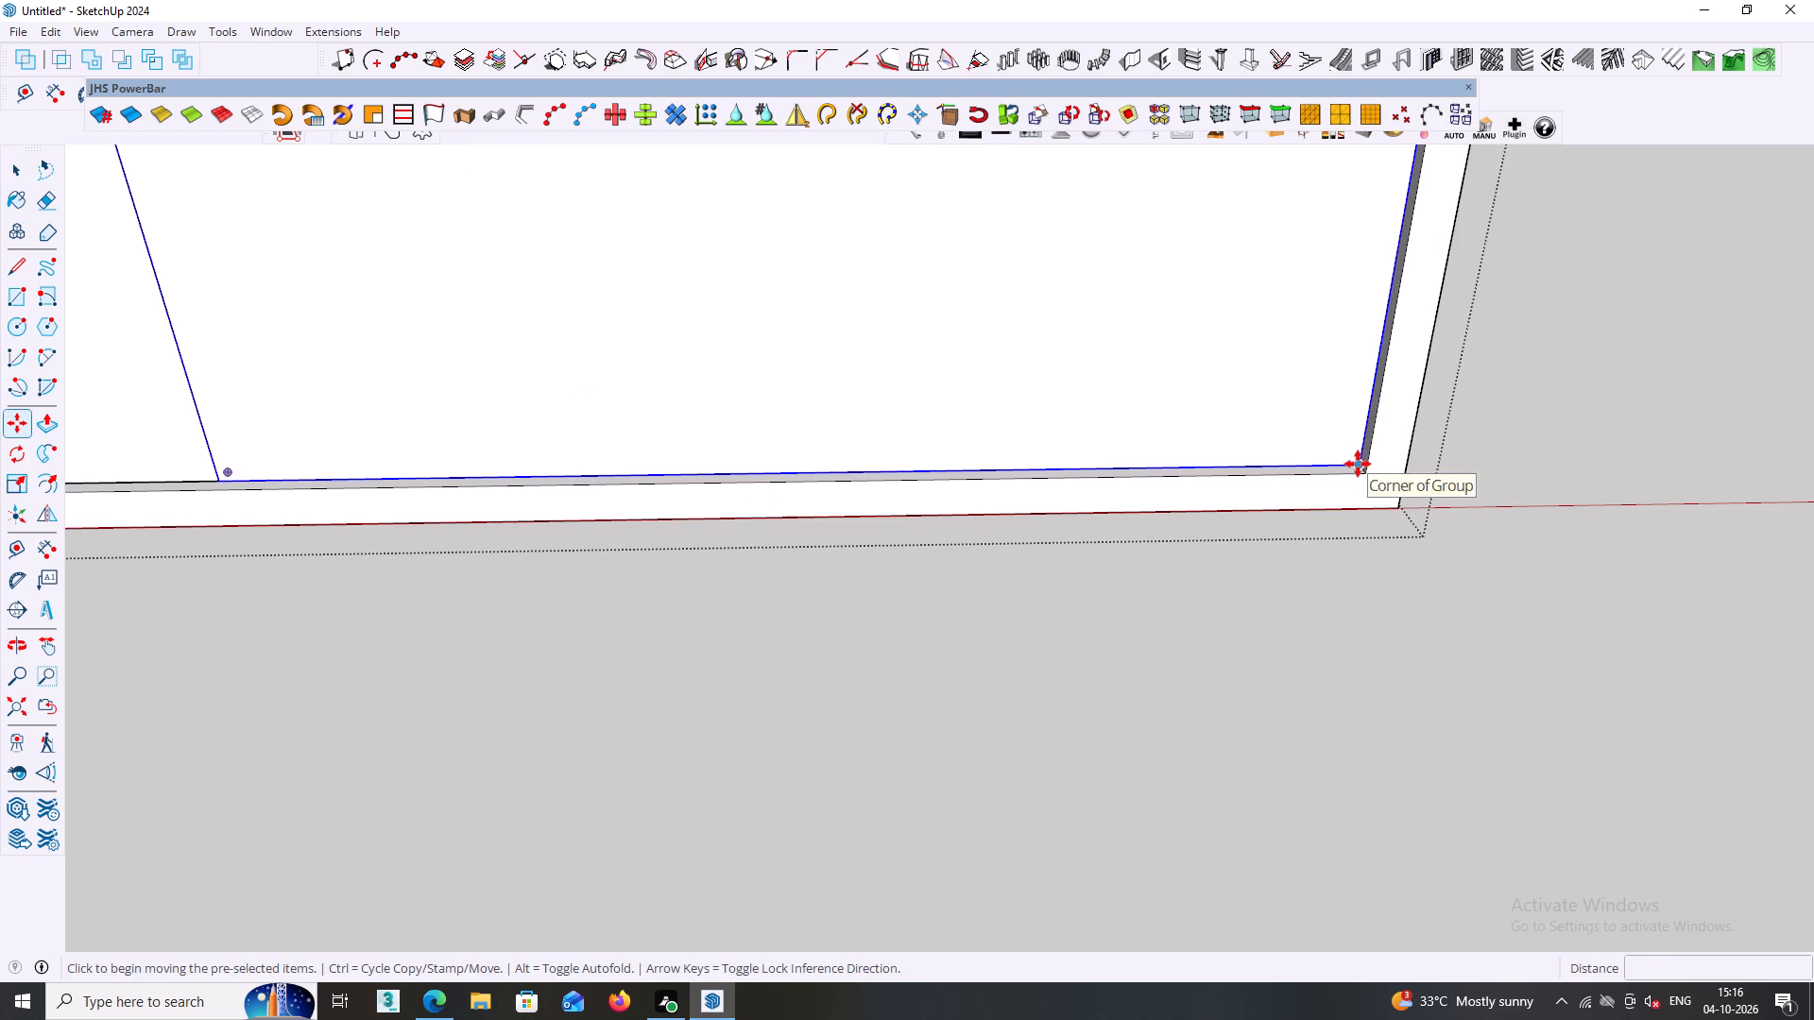
click(1358, 464)
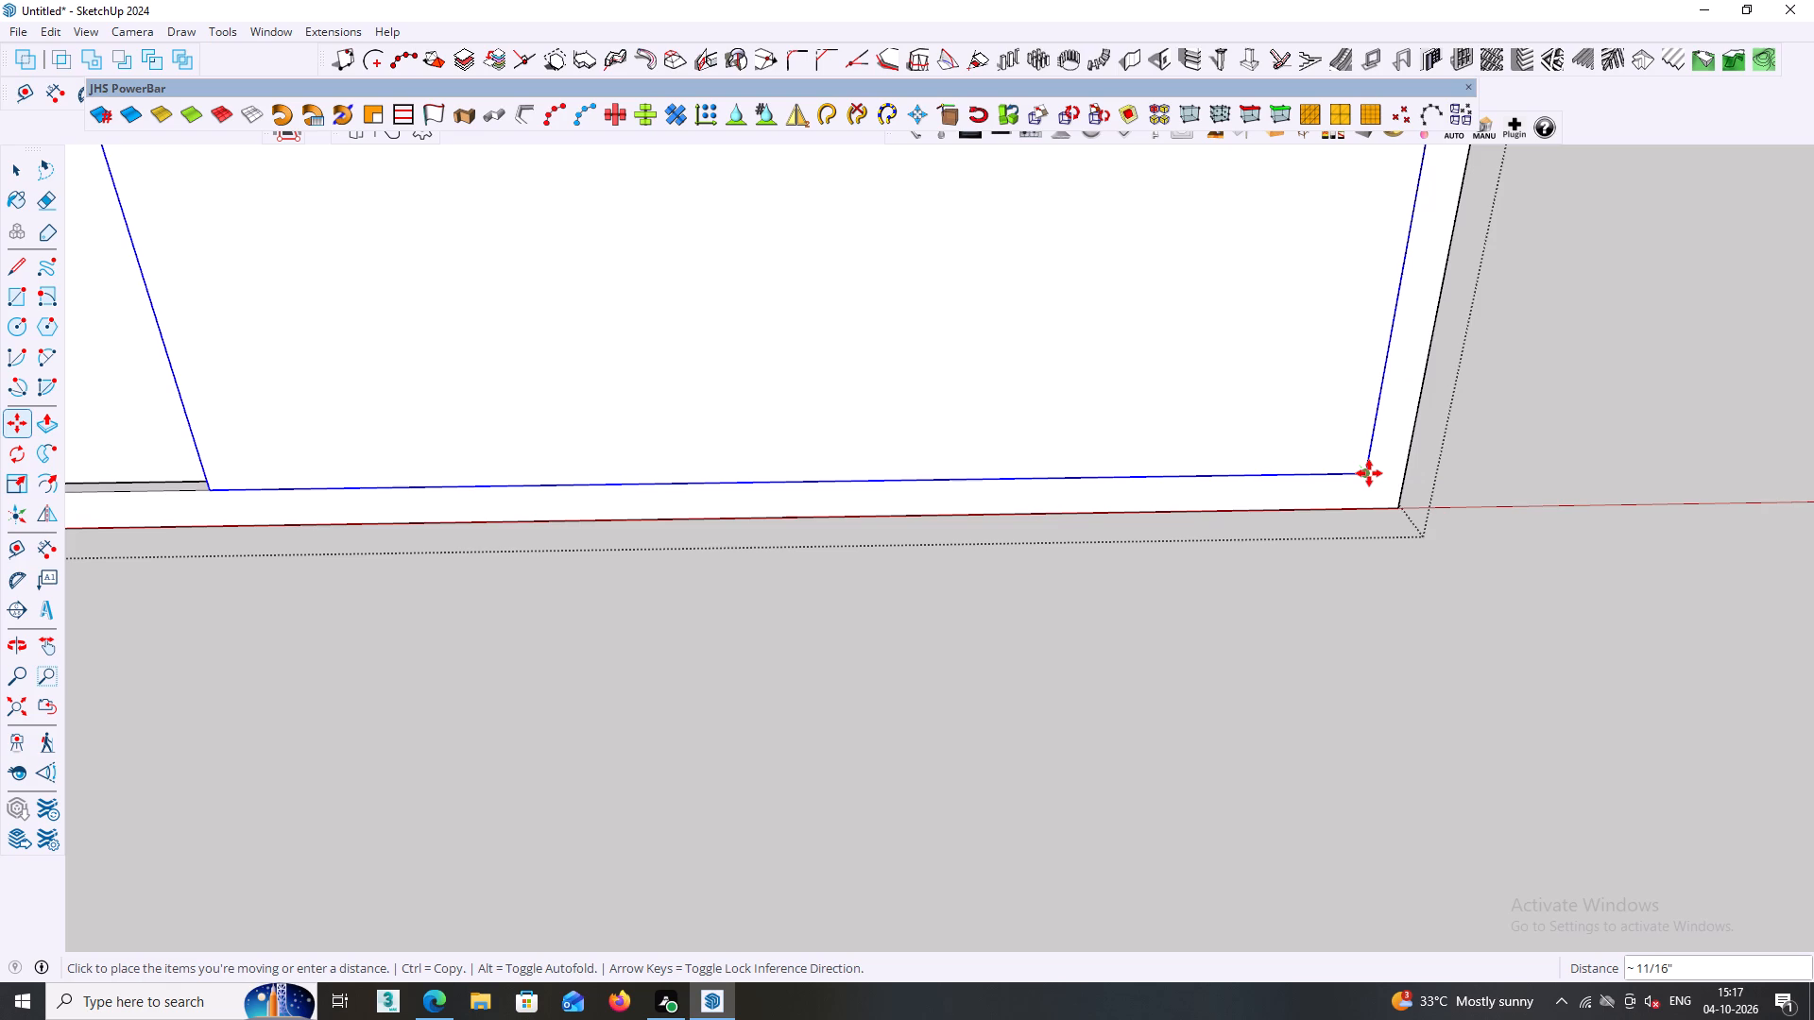
click(1369, 473)
key(space)
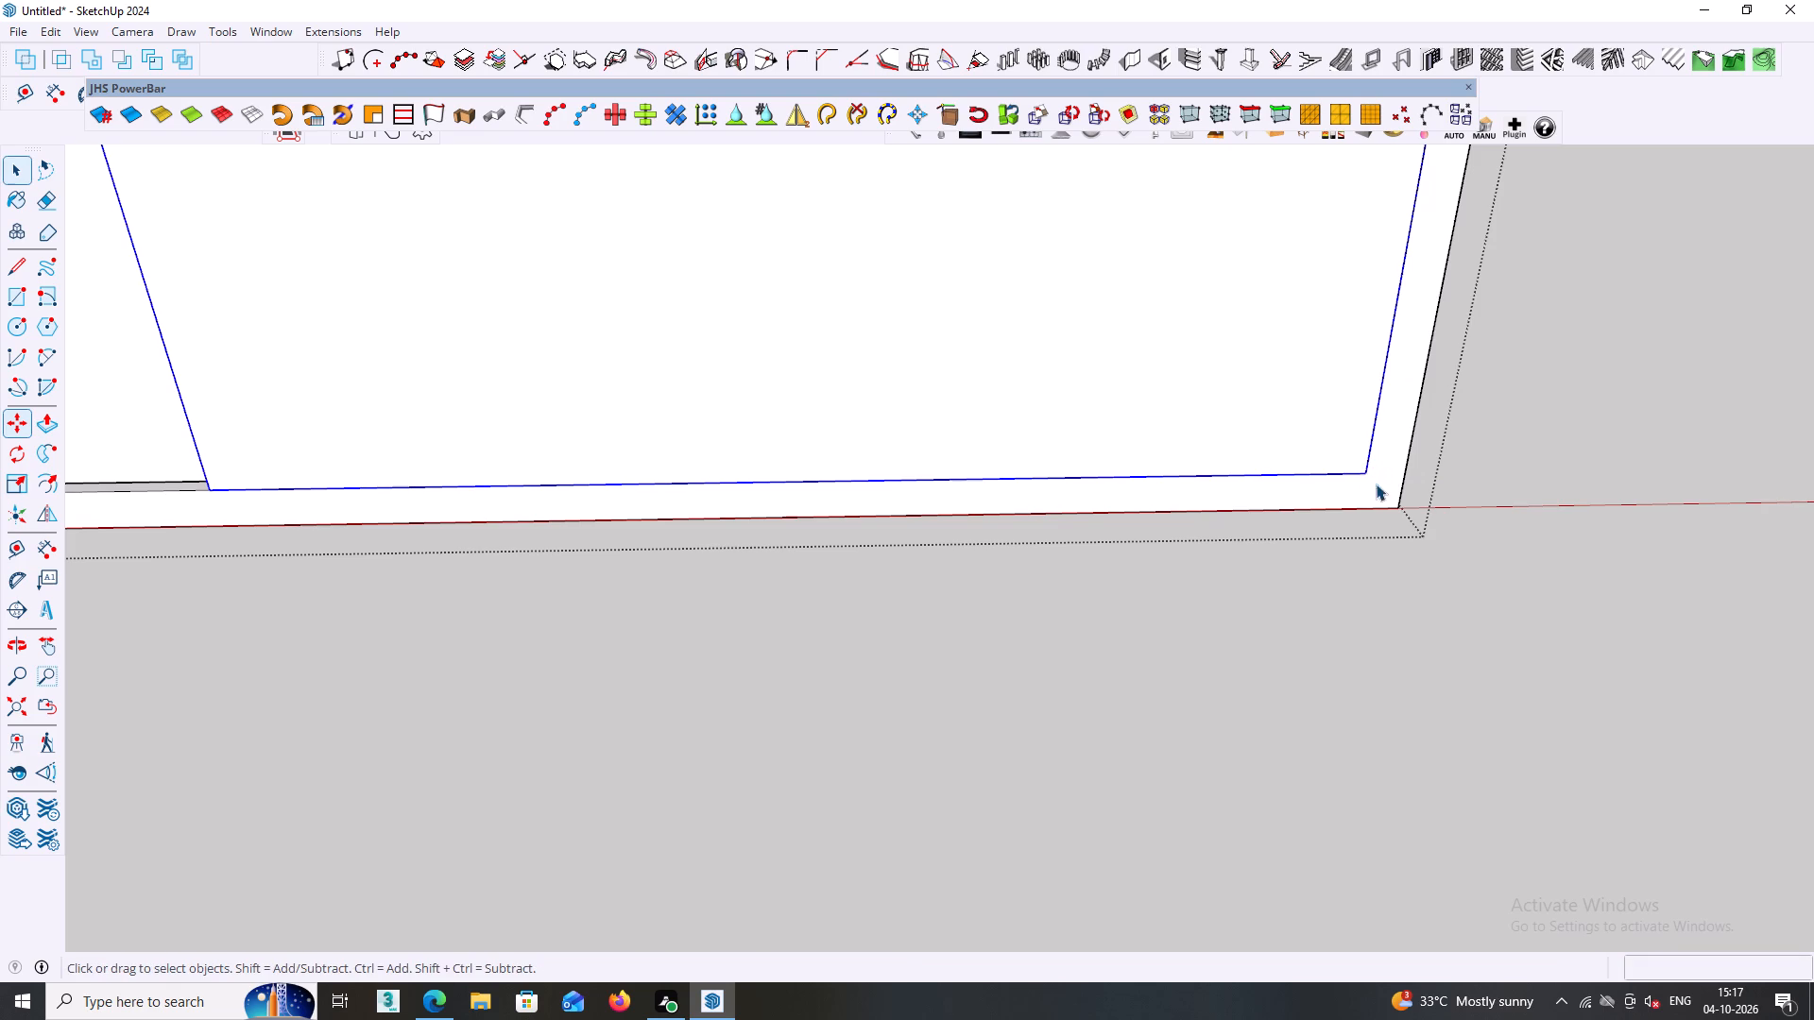
scroll(1375, 512, down, 6)
click(1380, 668)
Examine the wardrobe's front and side with both shutters in place.
middle_drag(1379, 662, 1781, 542)
middle_drag(1487, 553, 1480, 581)
scroll(1482, 562, down, 8)
middle_click(1449, 592)
middle_drag(1425, 609, 1407, 652)
middle_click(1375, 637)
shift+middle_drag(1373, 643, 1318, 759)
scroll(1311, 747, down, 7)
middle_click(1310, 747)
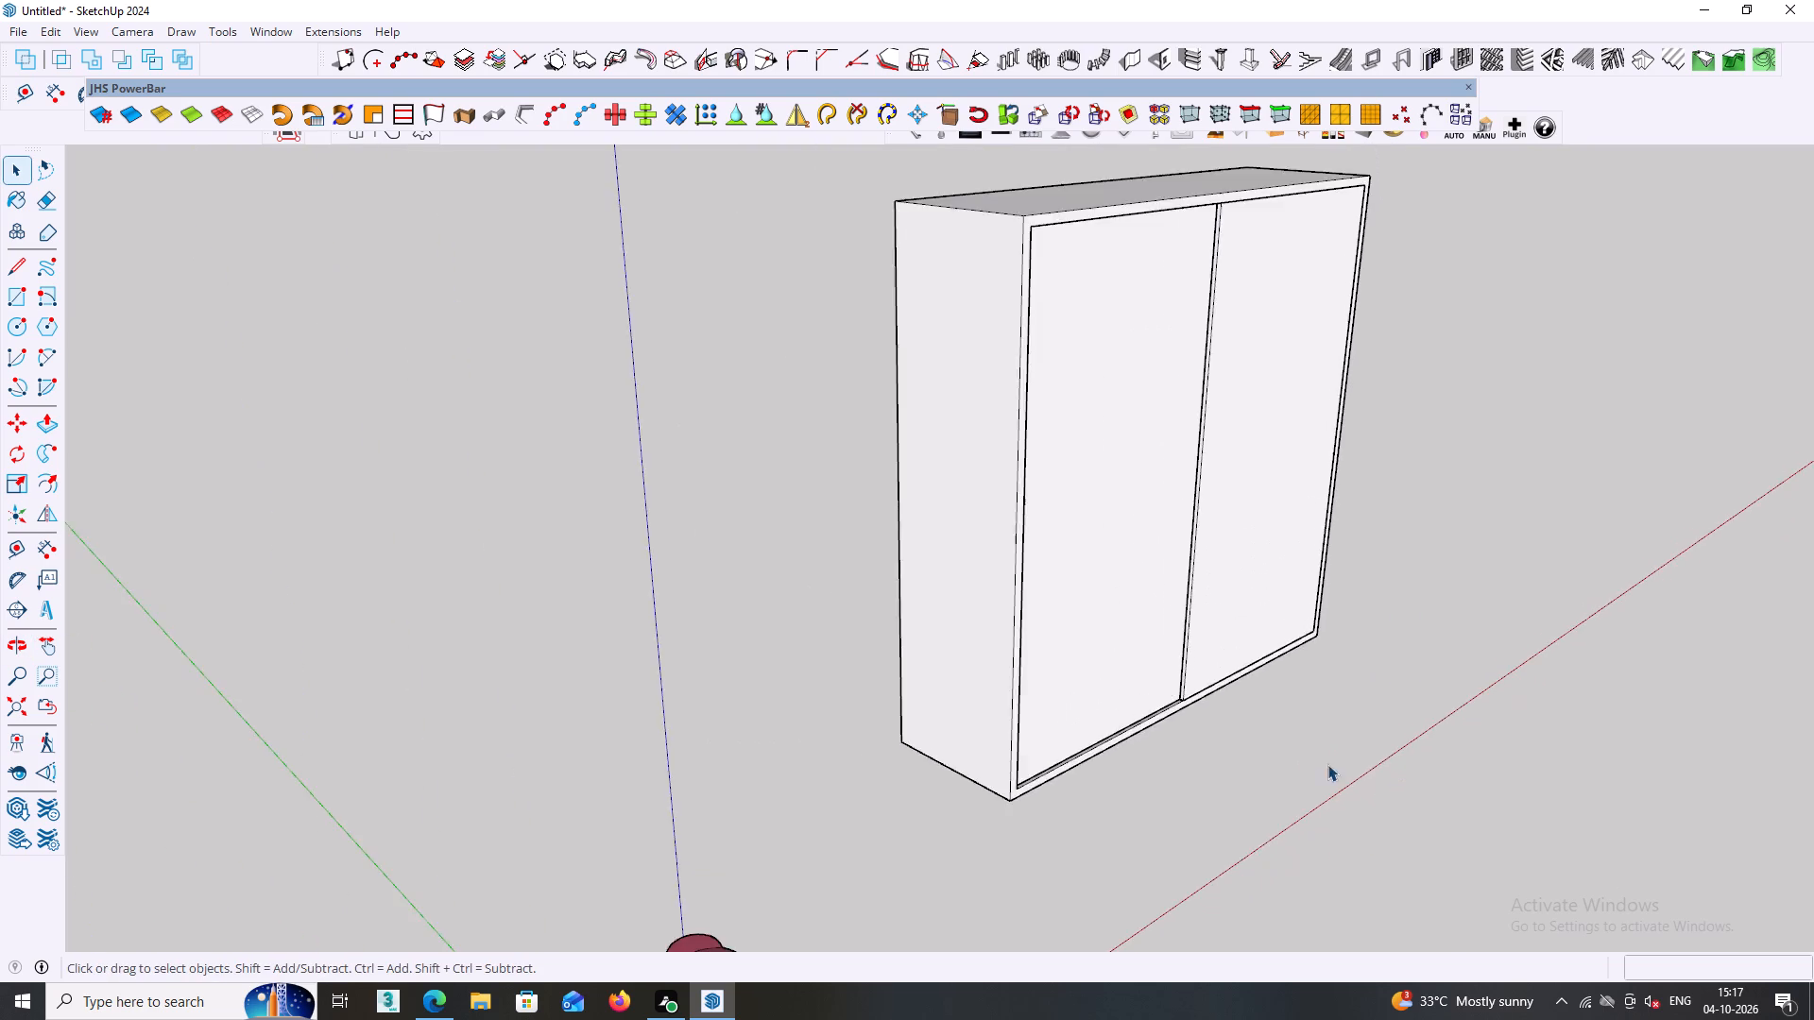
scroll(1327, 764, down, 3)
middle_drag(1325, 724, 1106, 763)
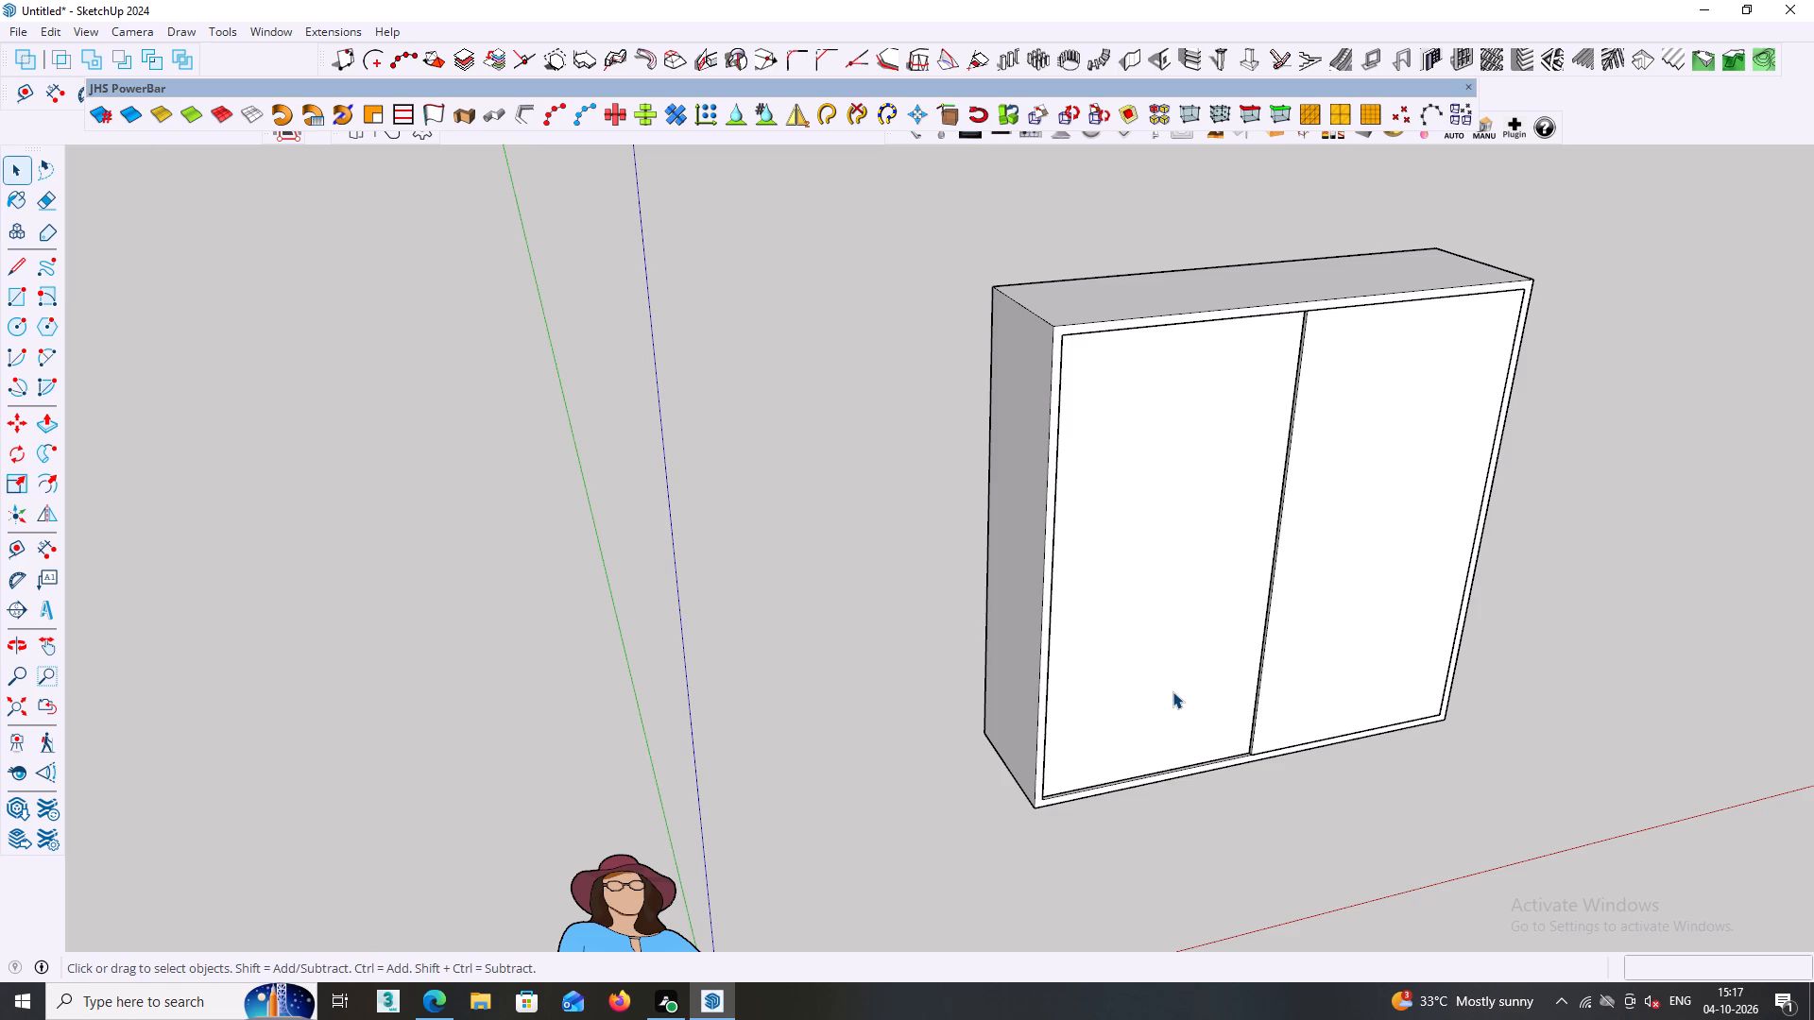
middle_drag(1034, 637, 731, 636)
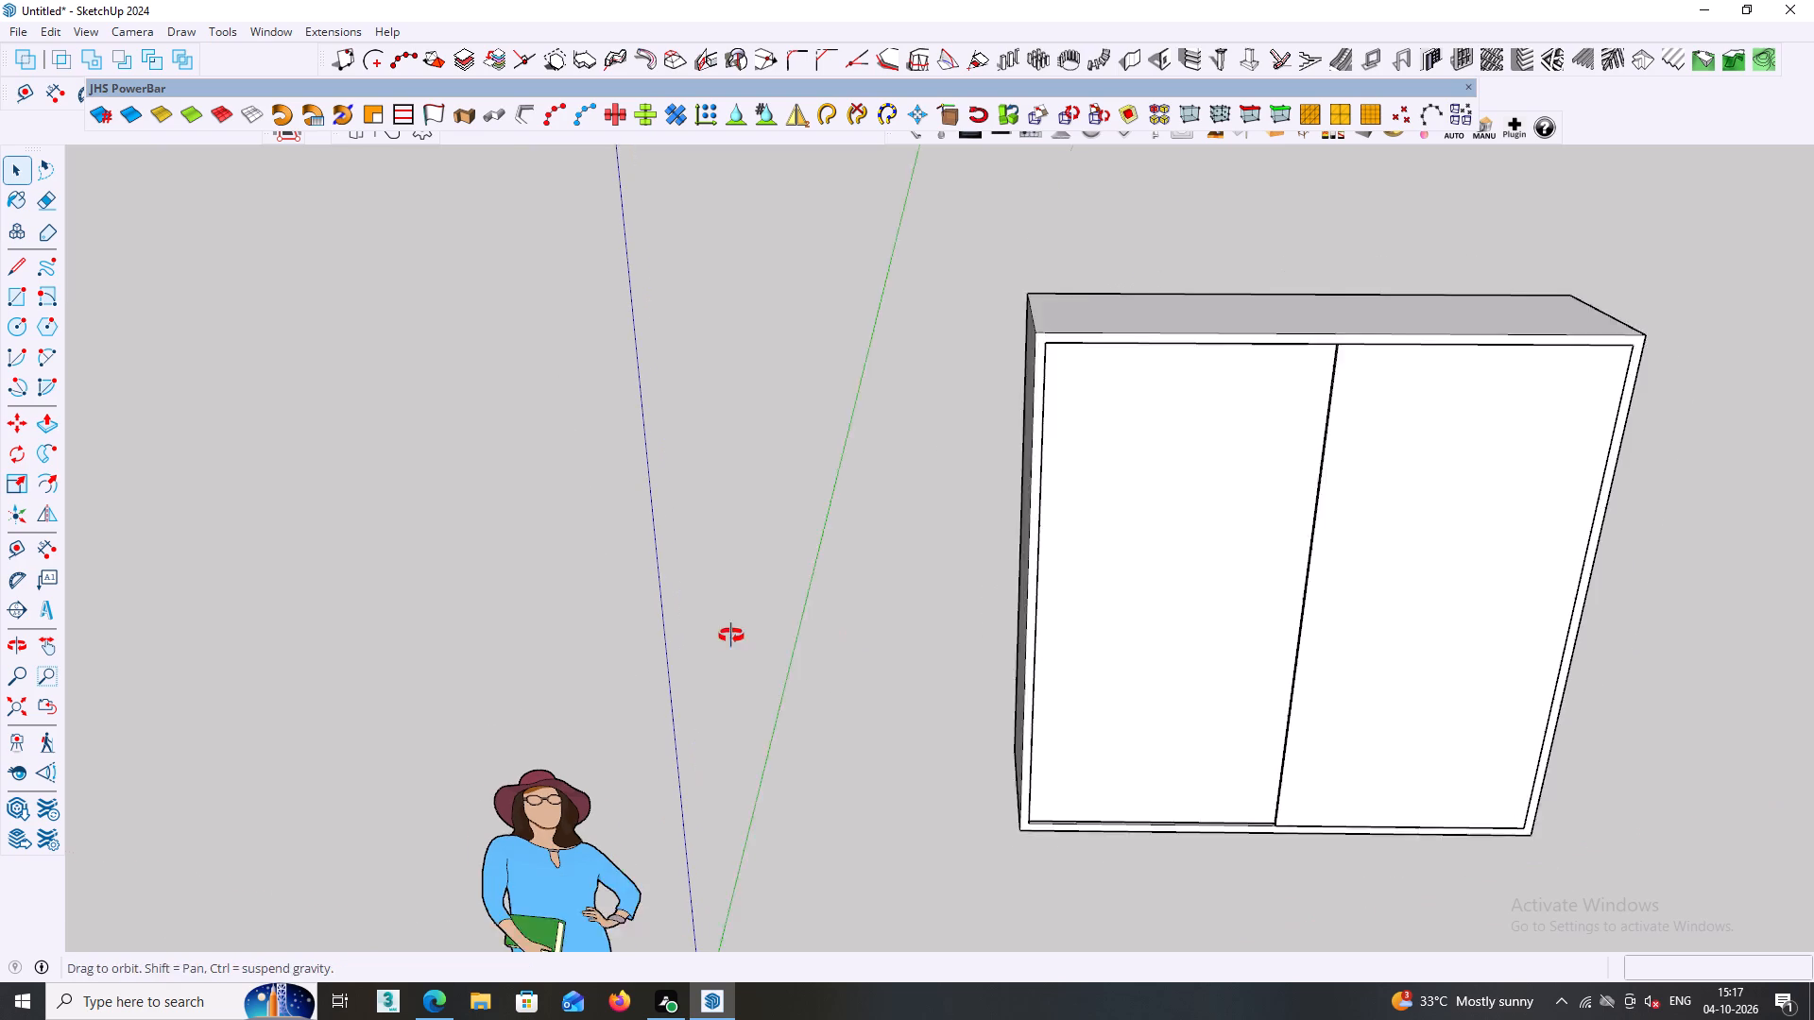
Open the wardrobe group and select the right shutter.
click(1415, 590)
middle_drag(1414, 589, 1623, 508)
double_click(1484, 548)
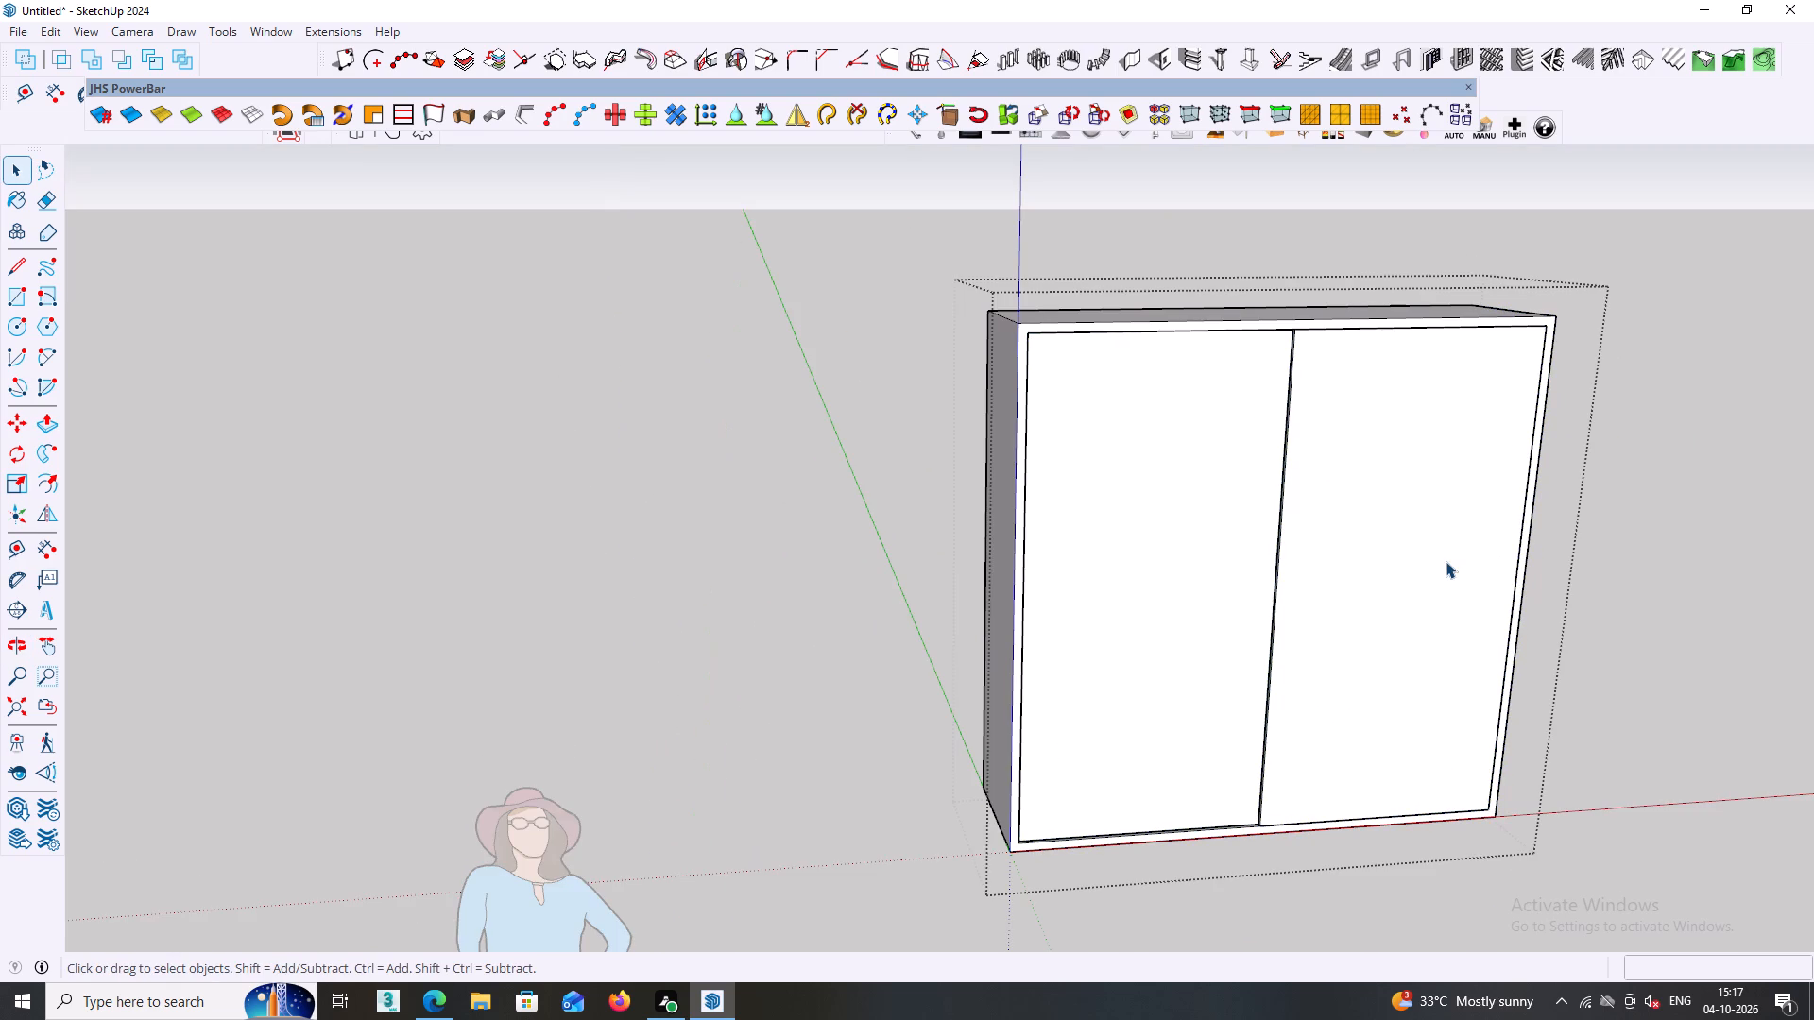
click(1445, 561)
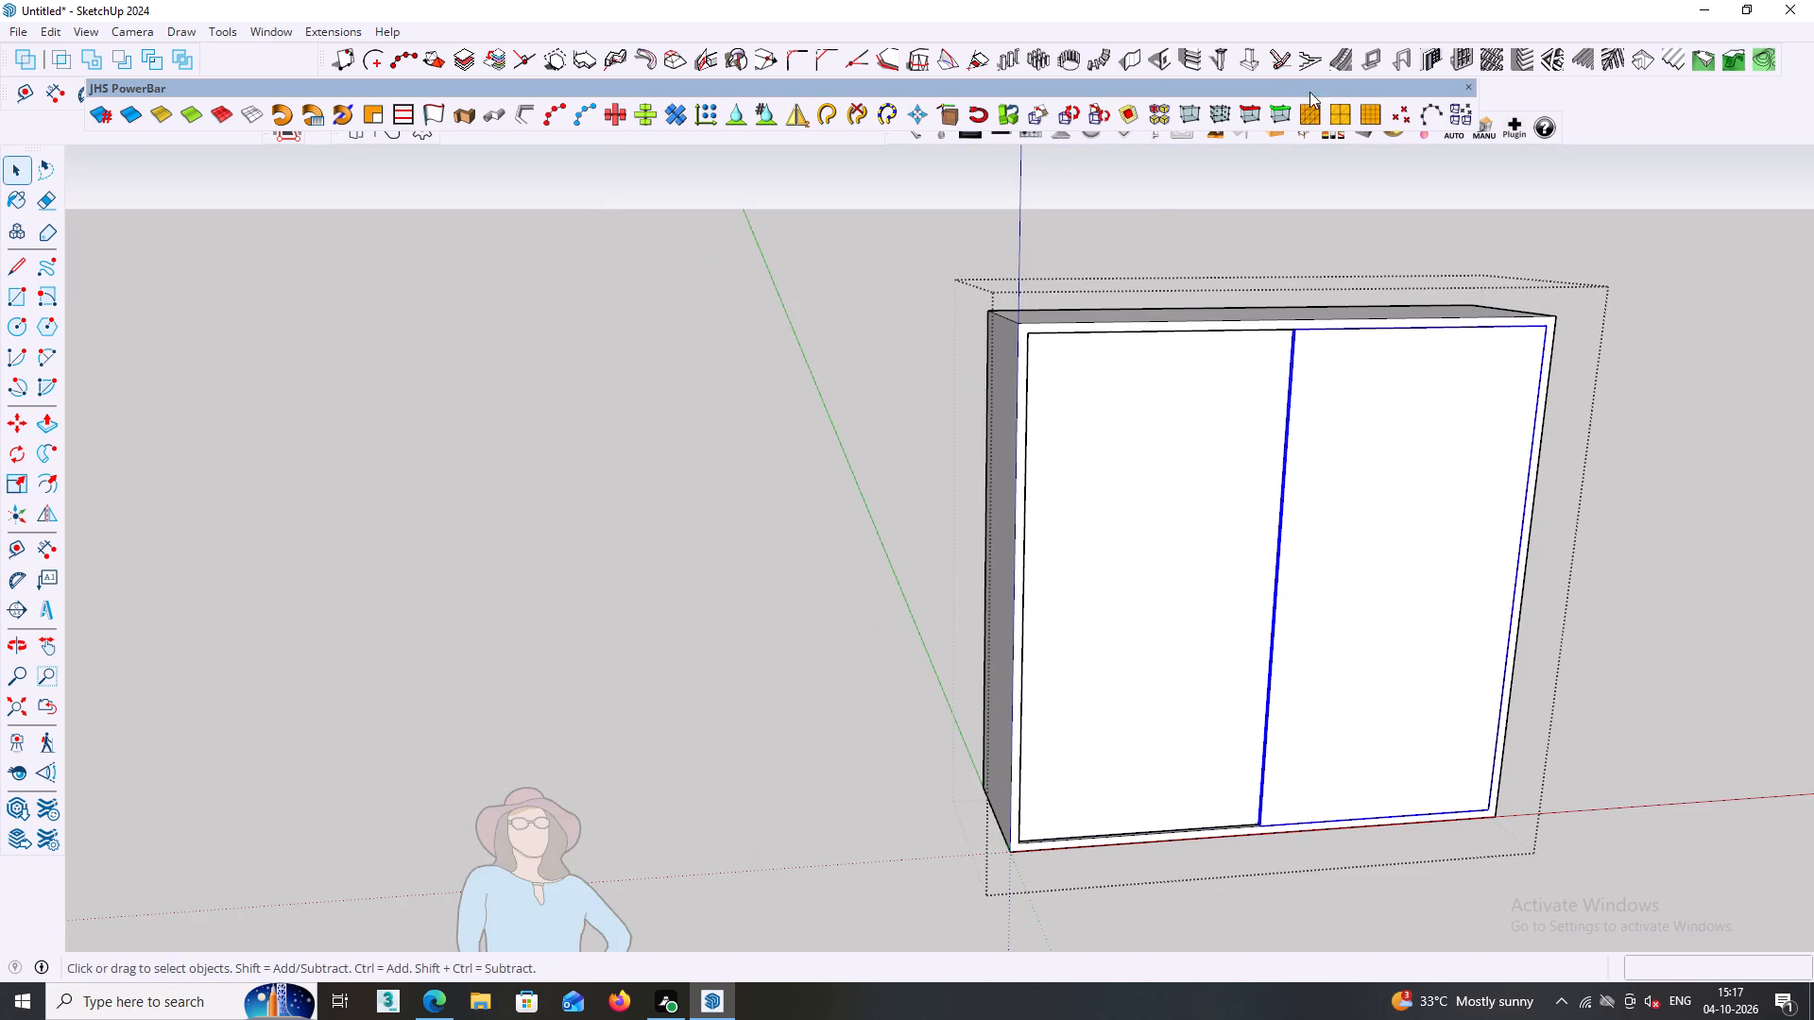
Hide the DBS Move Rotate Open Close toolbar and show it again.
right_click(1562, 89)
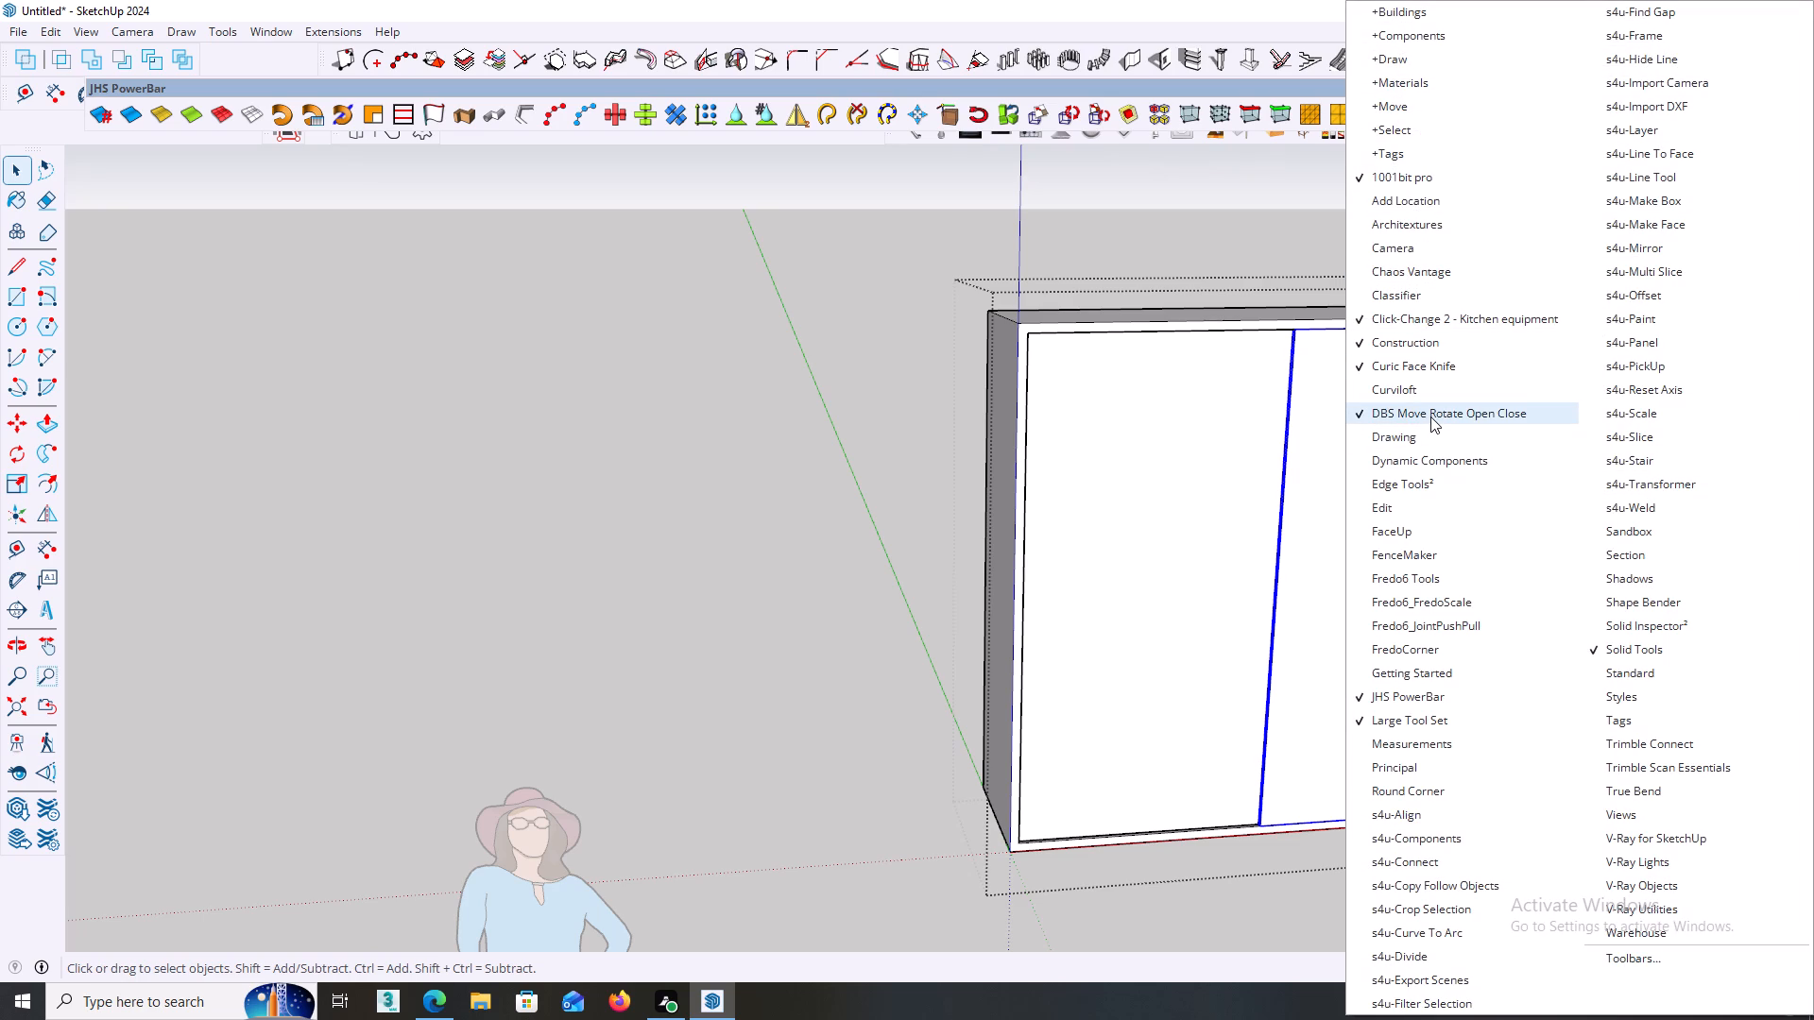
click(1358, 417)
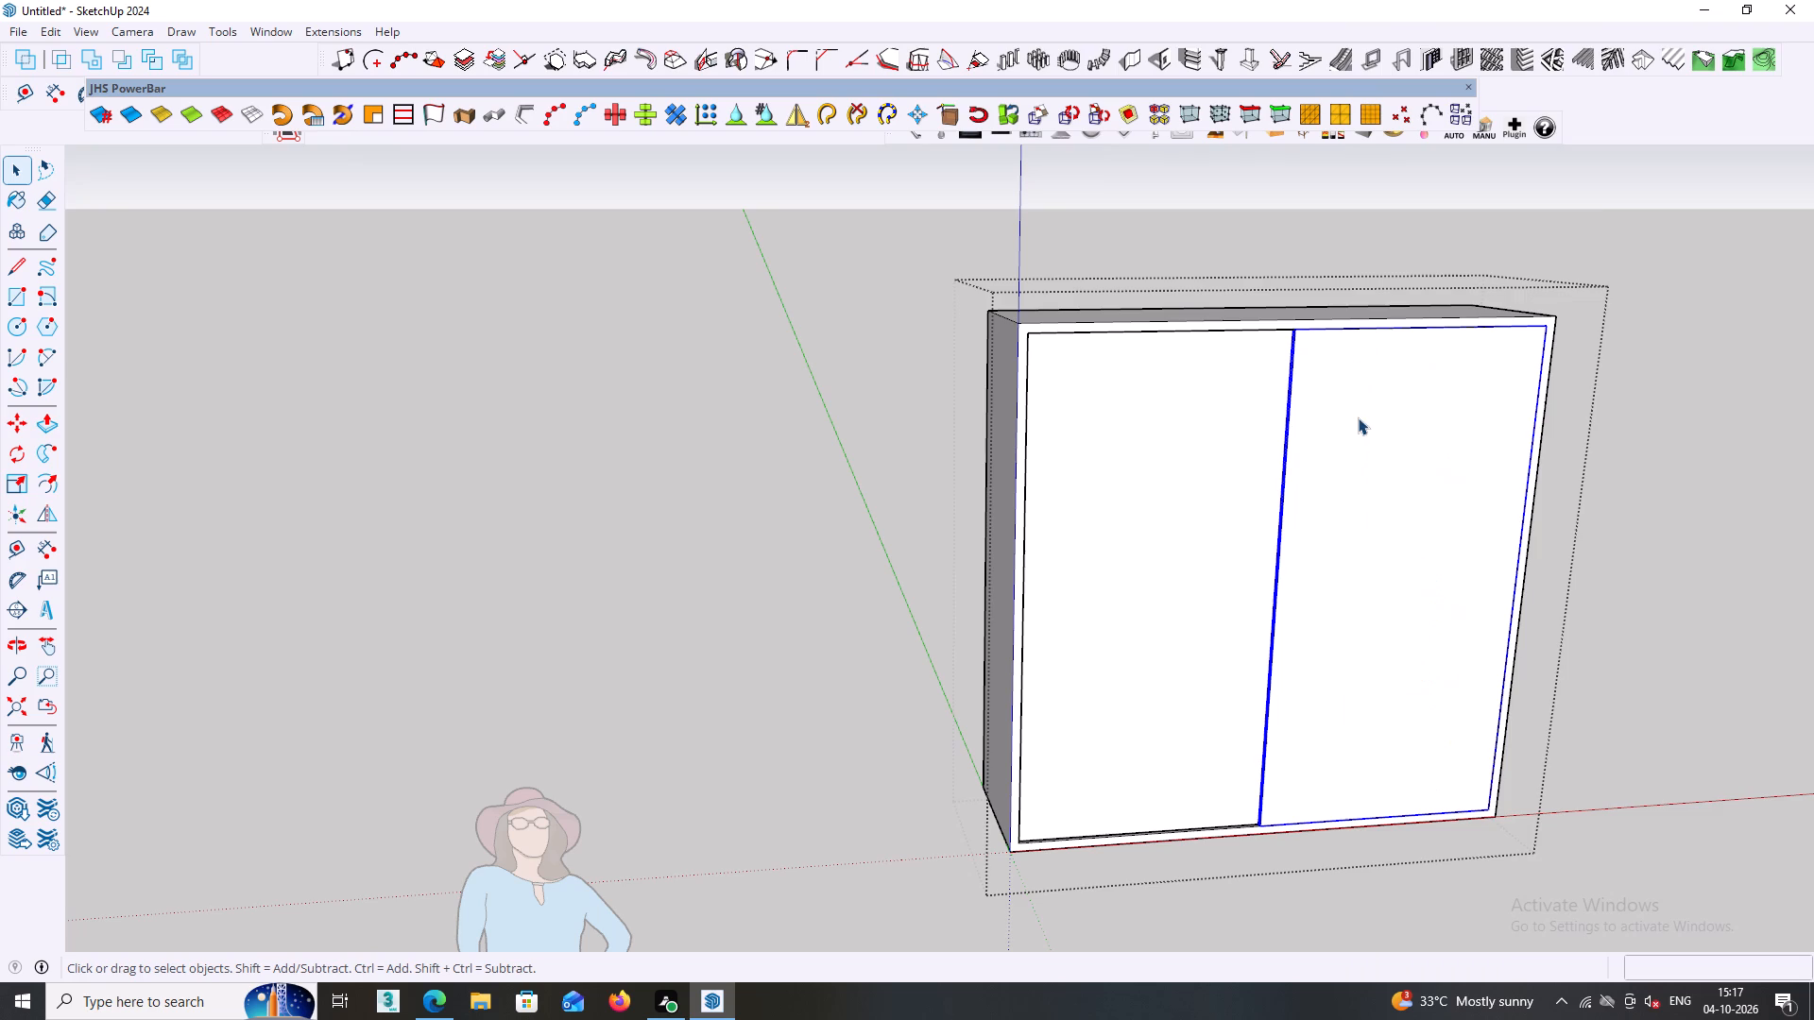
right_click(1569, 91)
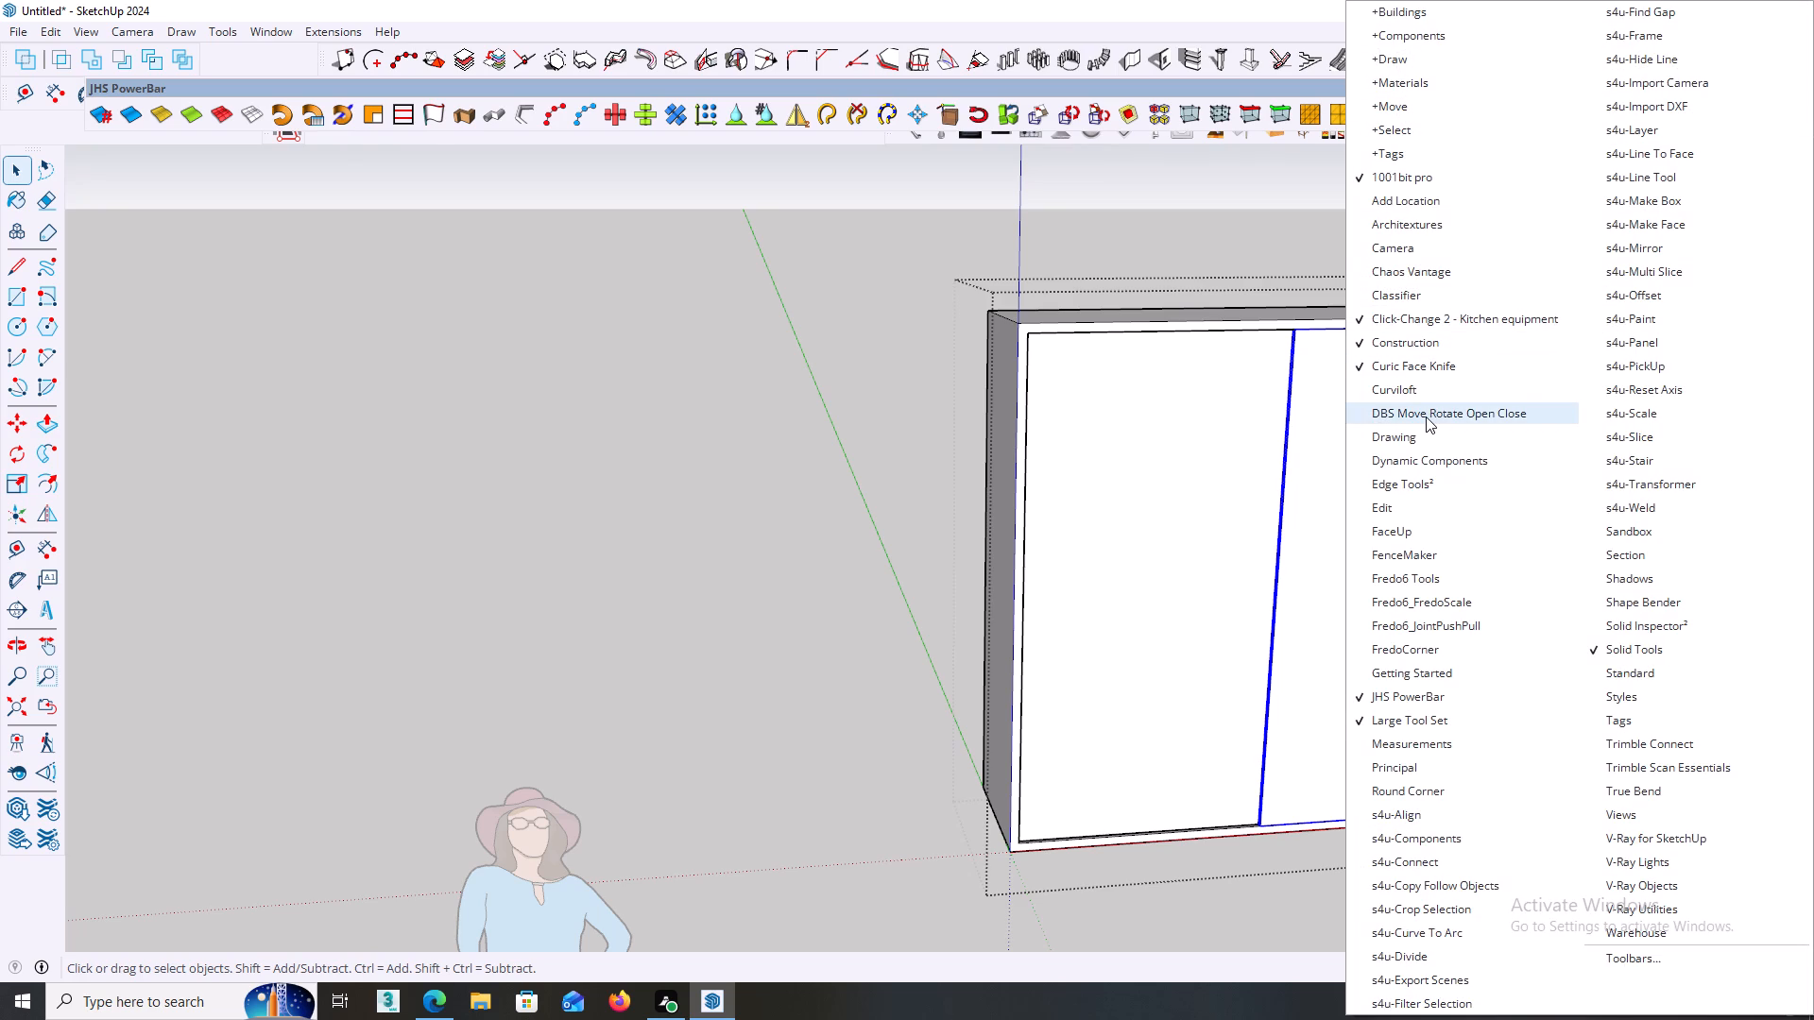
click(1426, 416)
Close the floating JHS PowerBar to uncover the DBS Move Rotate Open Close tools beneath it.
scroll(386, 154, up, 1)
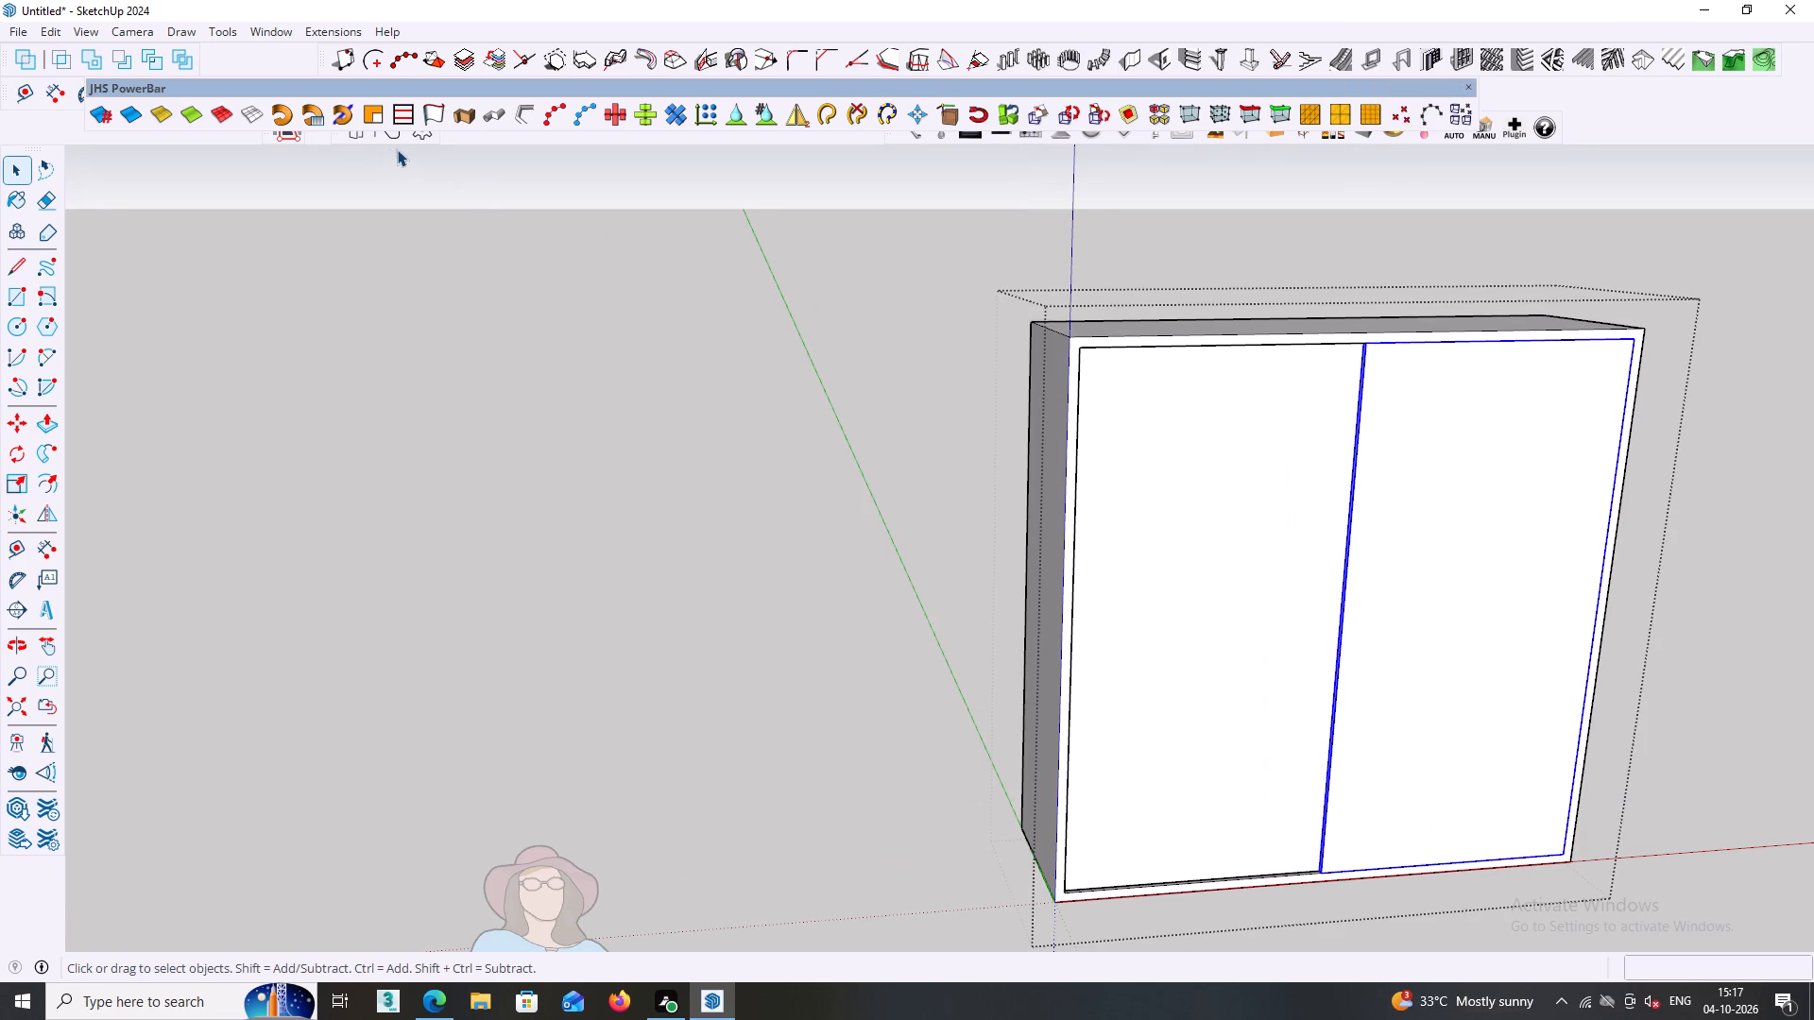
drag(407, 137, 402, 164)
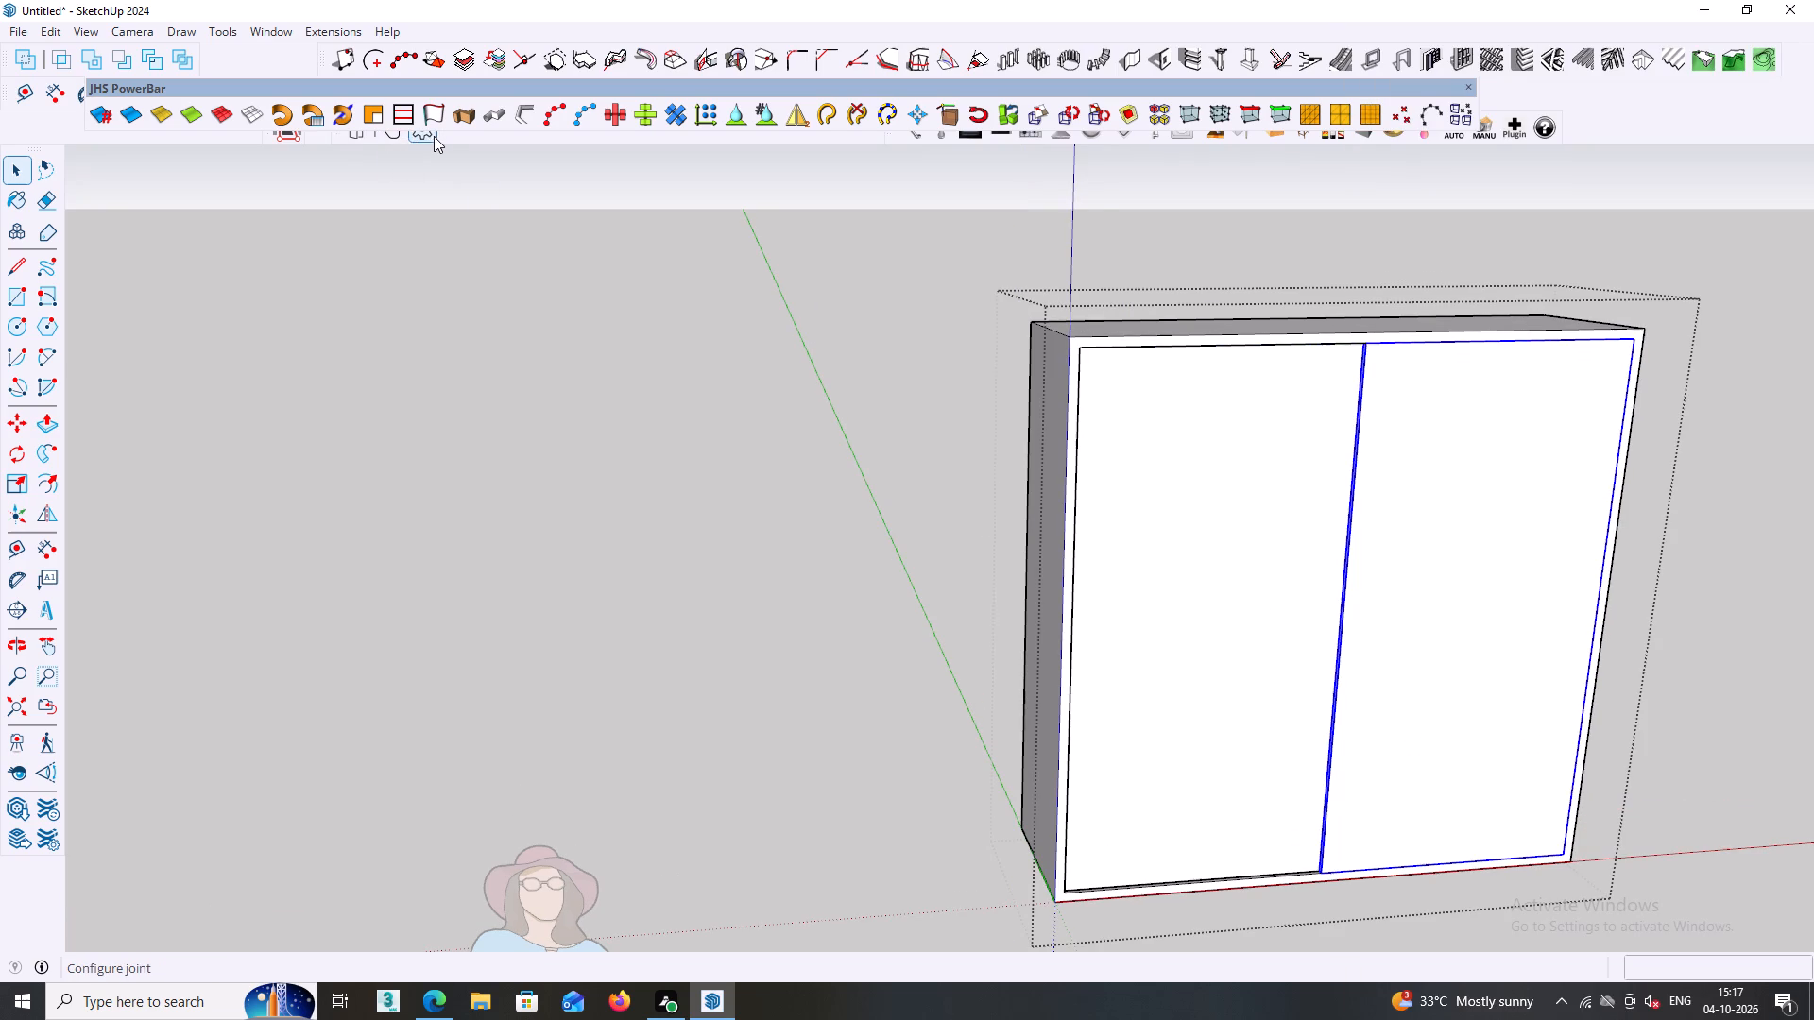
drag(440, 136, 431, 190)
drag(402, 138, 397, 169)
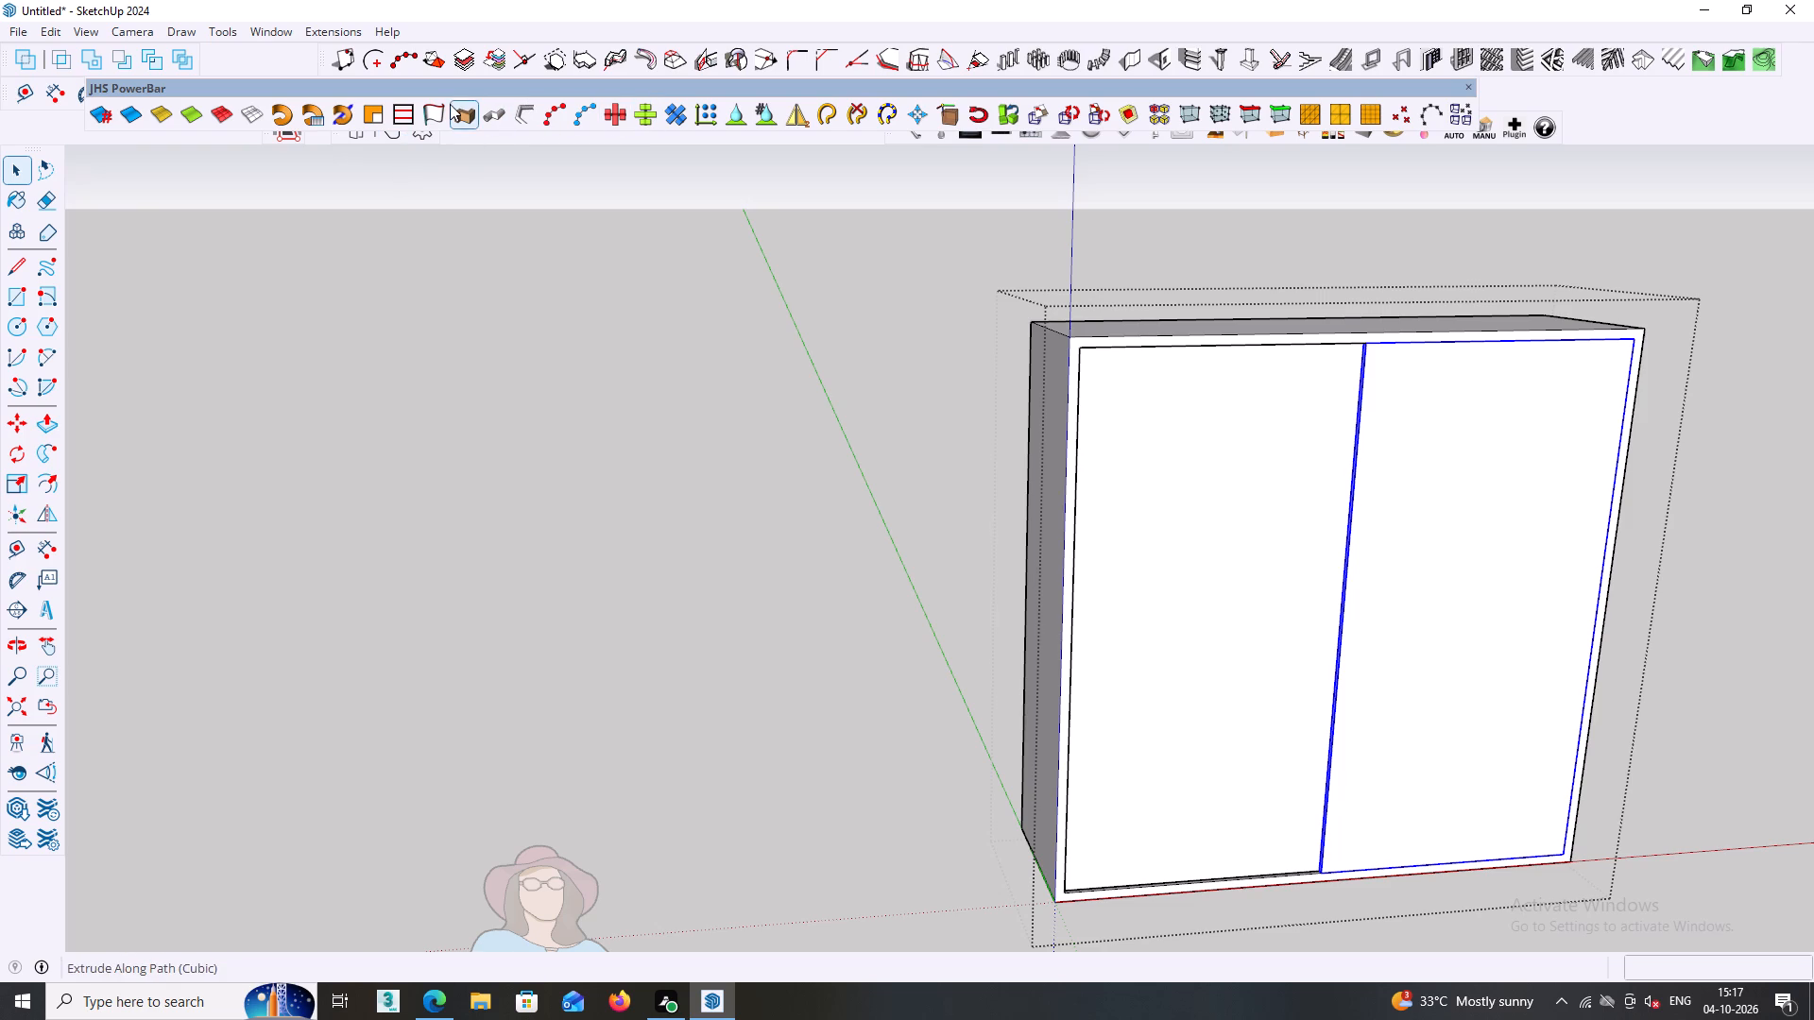
click(1466, 84)
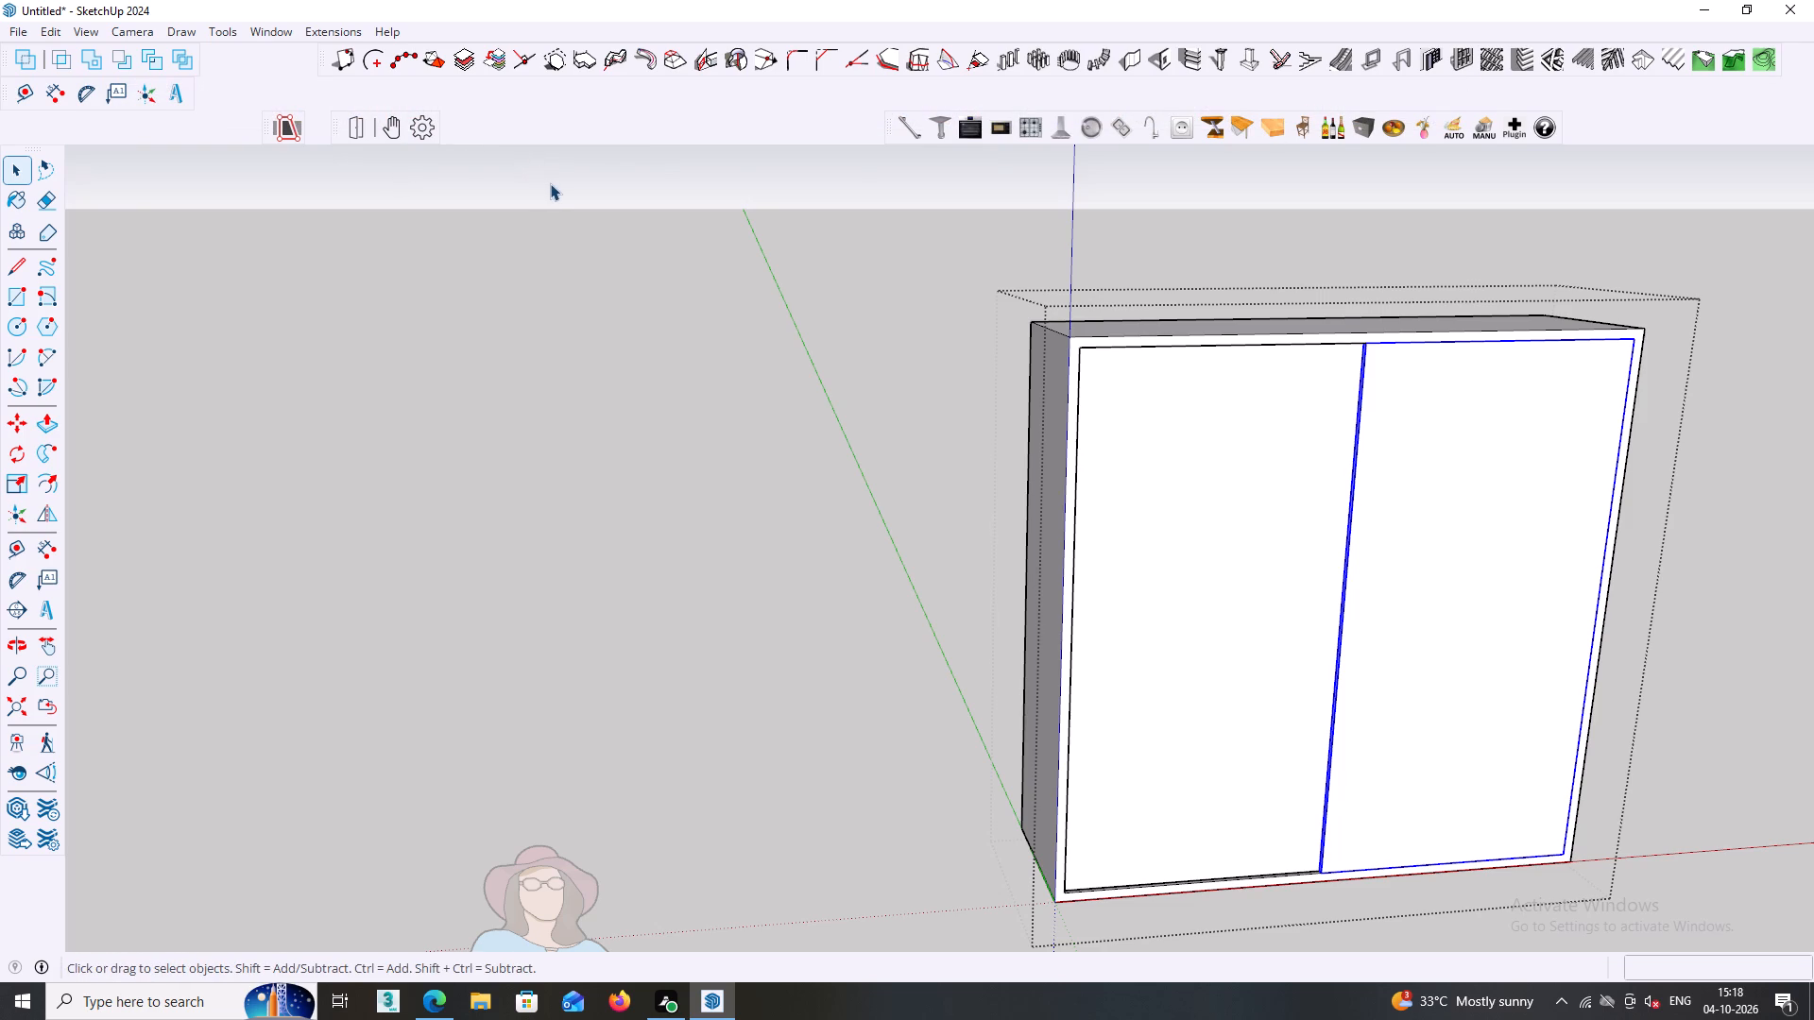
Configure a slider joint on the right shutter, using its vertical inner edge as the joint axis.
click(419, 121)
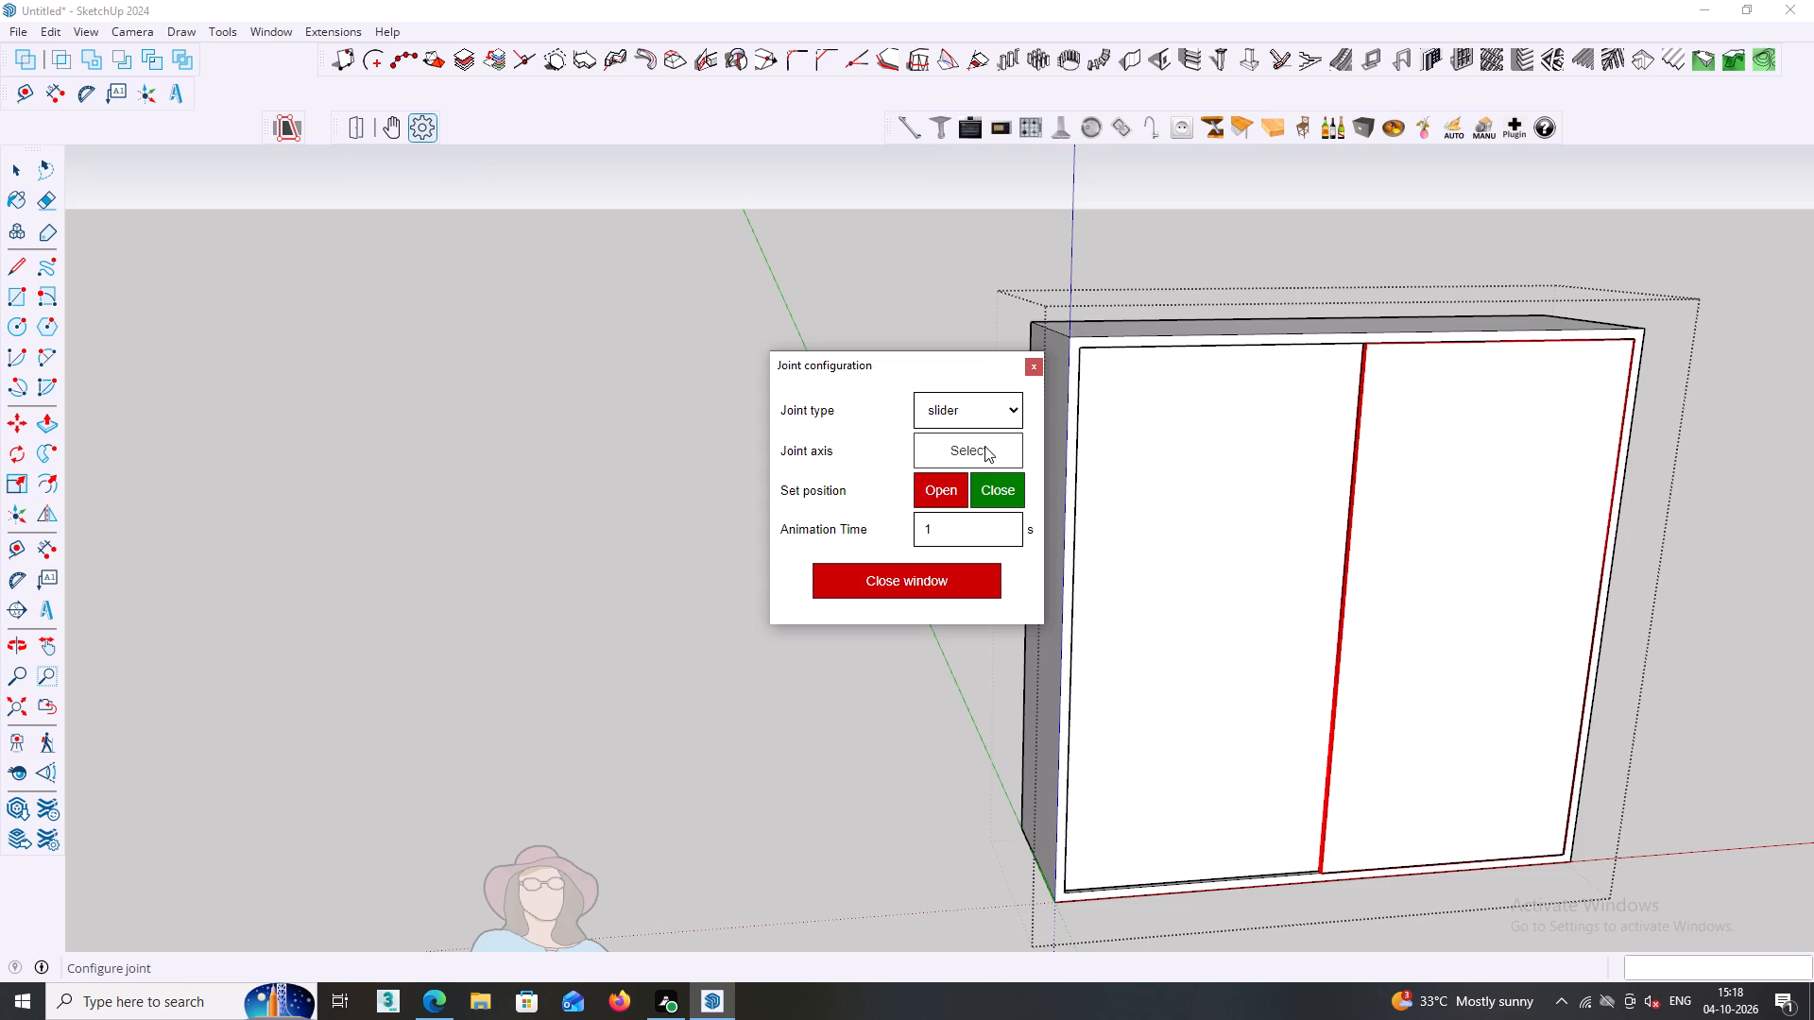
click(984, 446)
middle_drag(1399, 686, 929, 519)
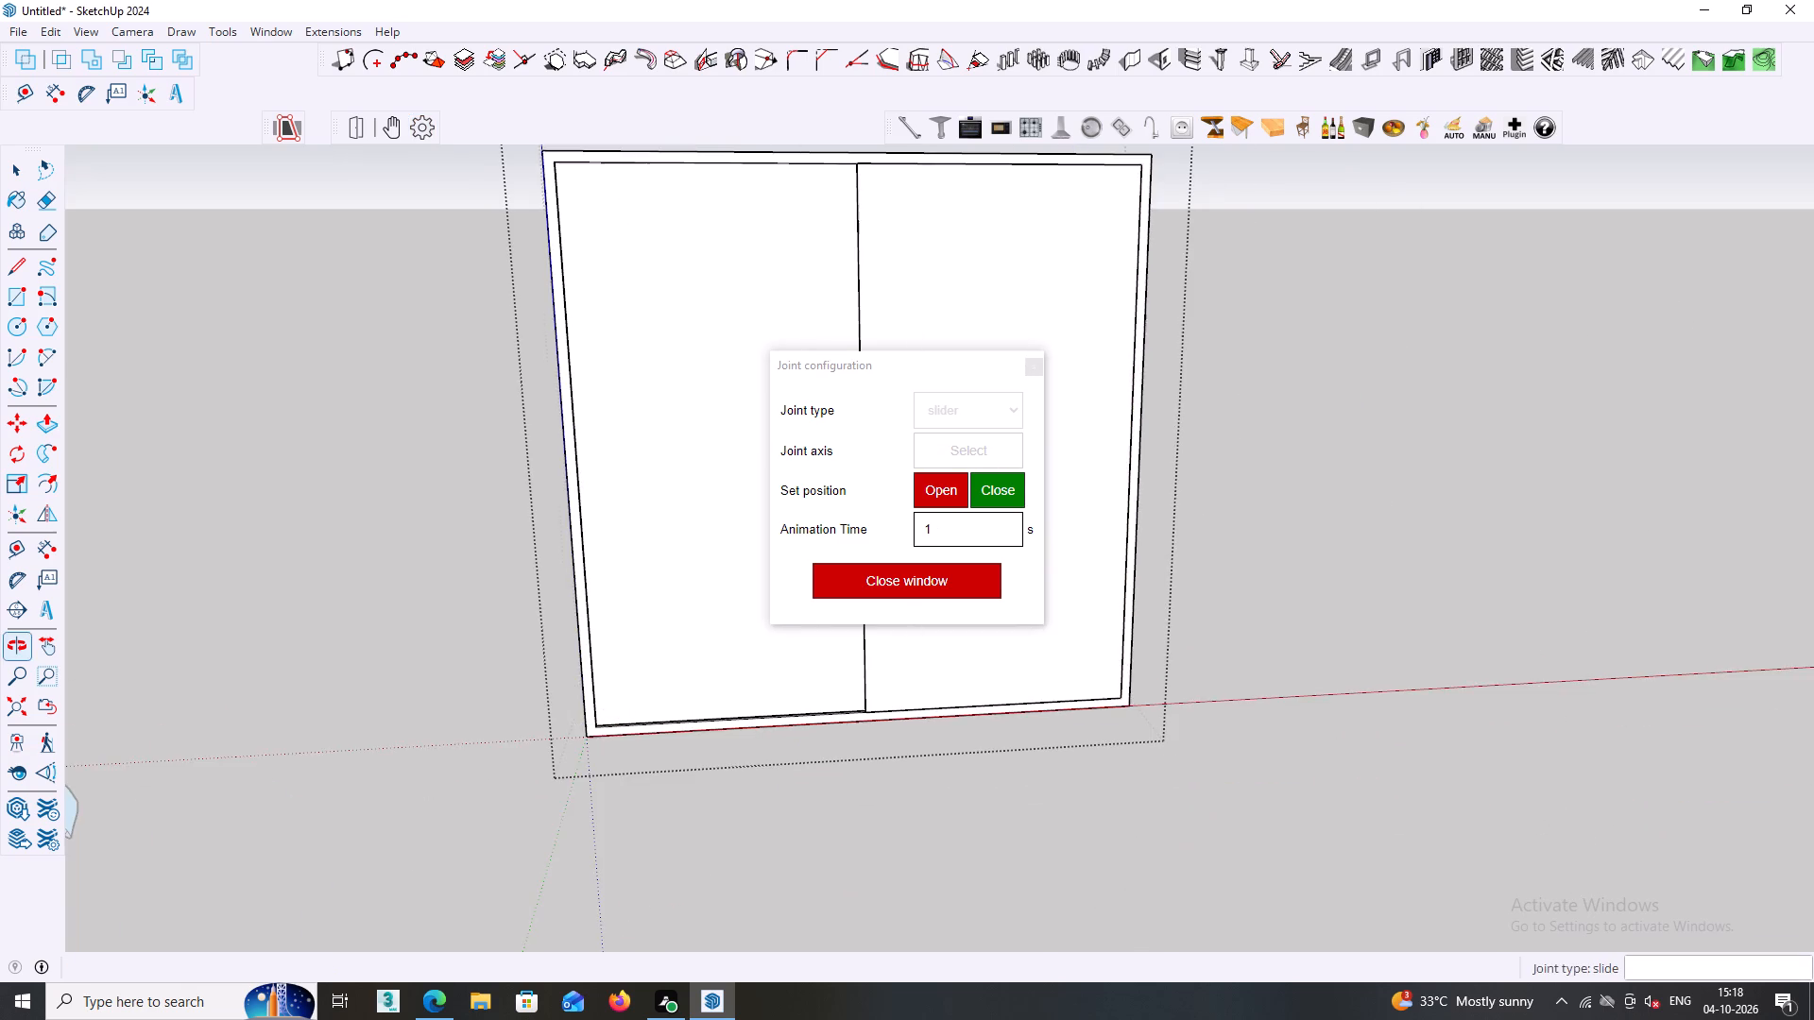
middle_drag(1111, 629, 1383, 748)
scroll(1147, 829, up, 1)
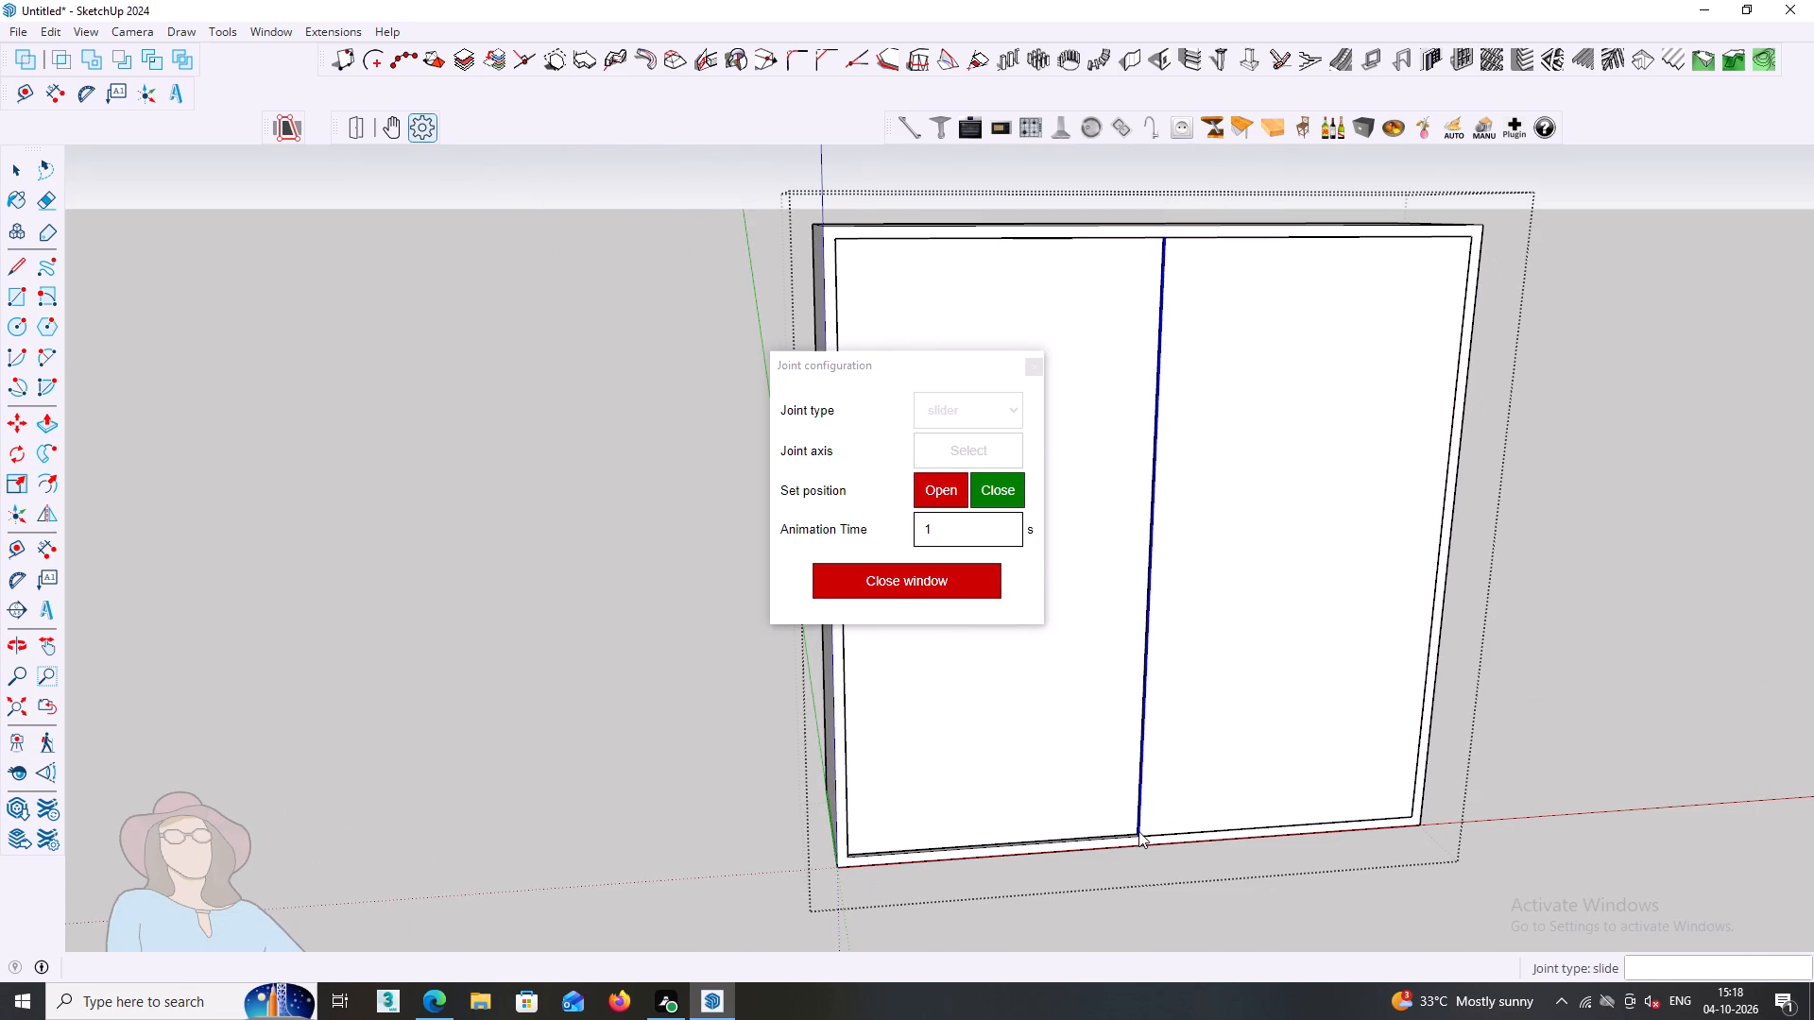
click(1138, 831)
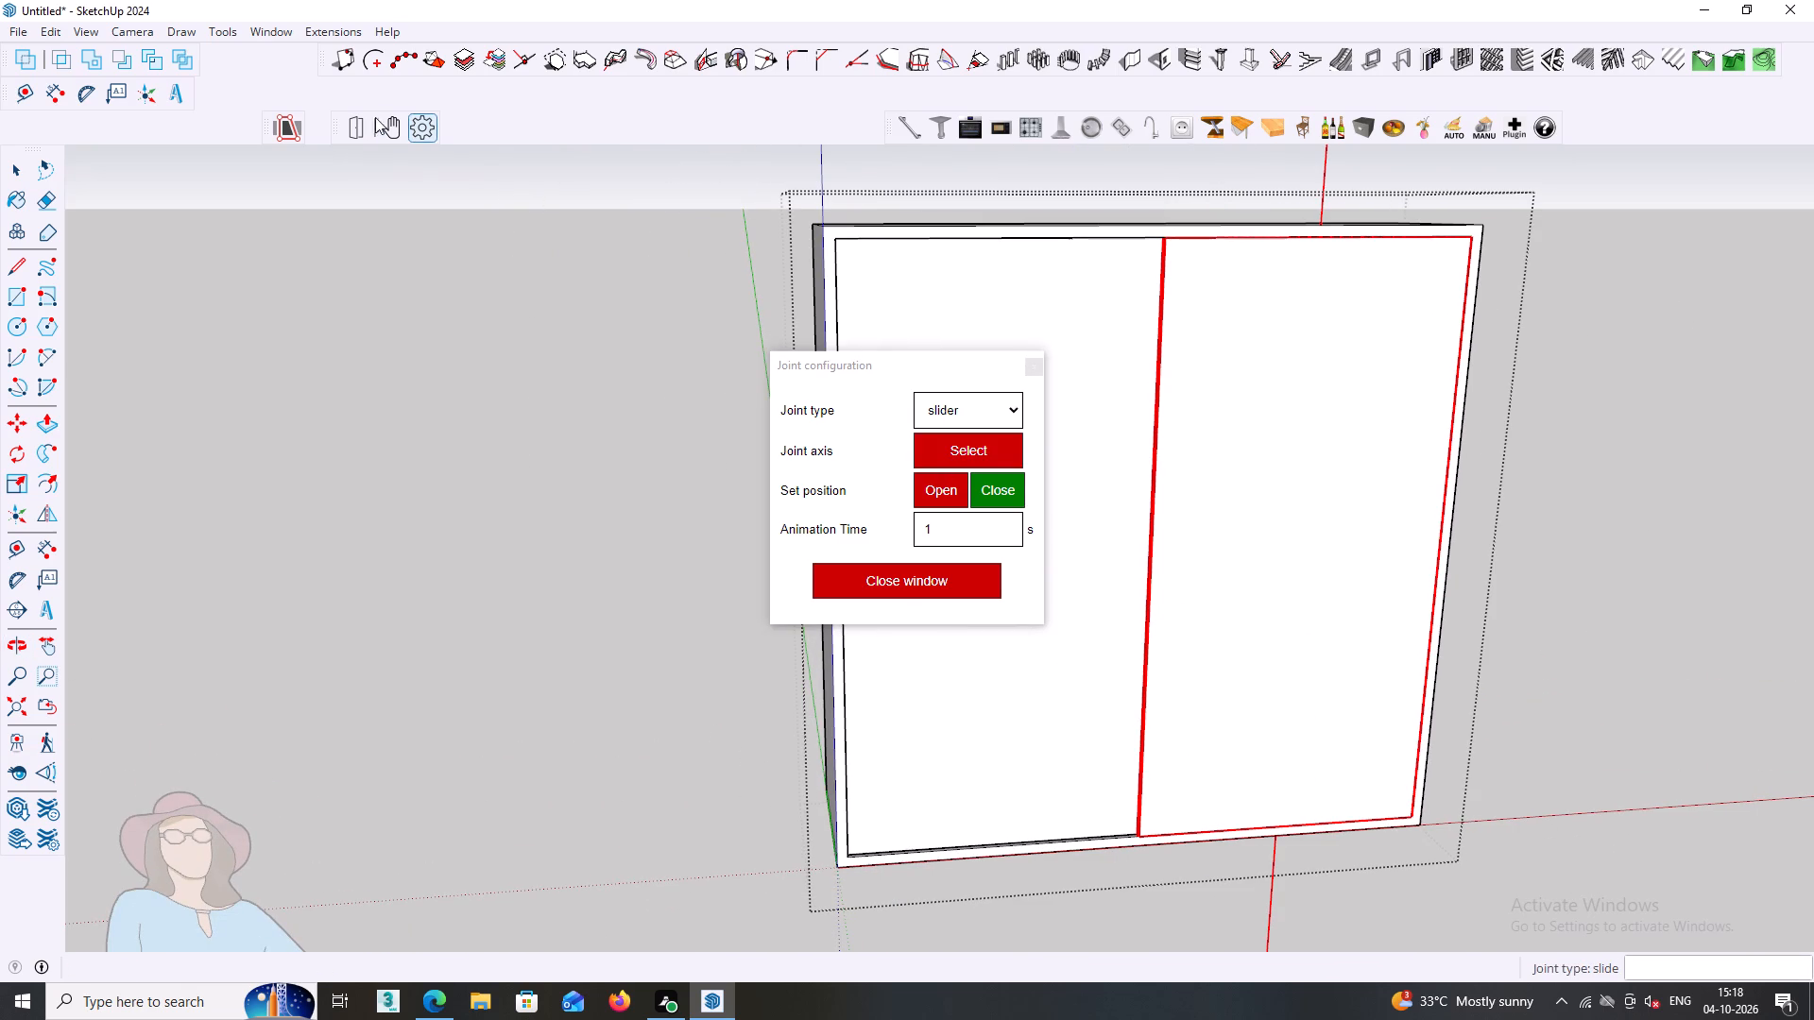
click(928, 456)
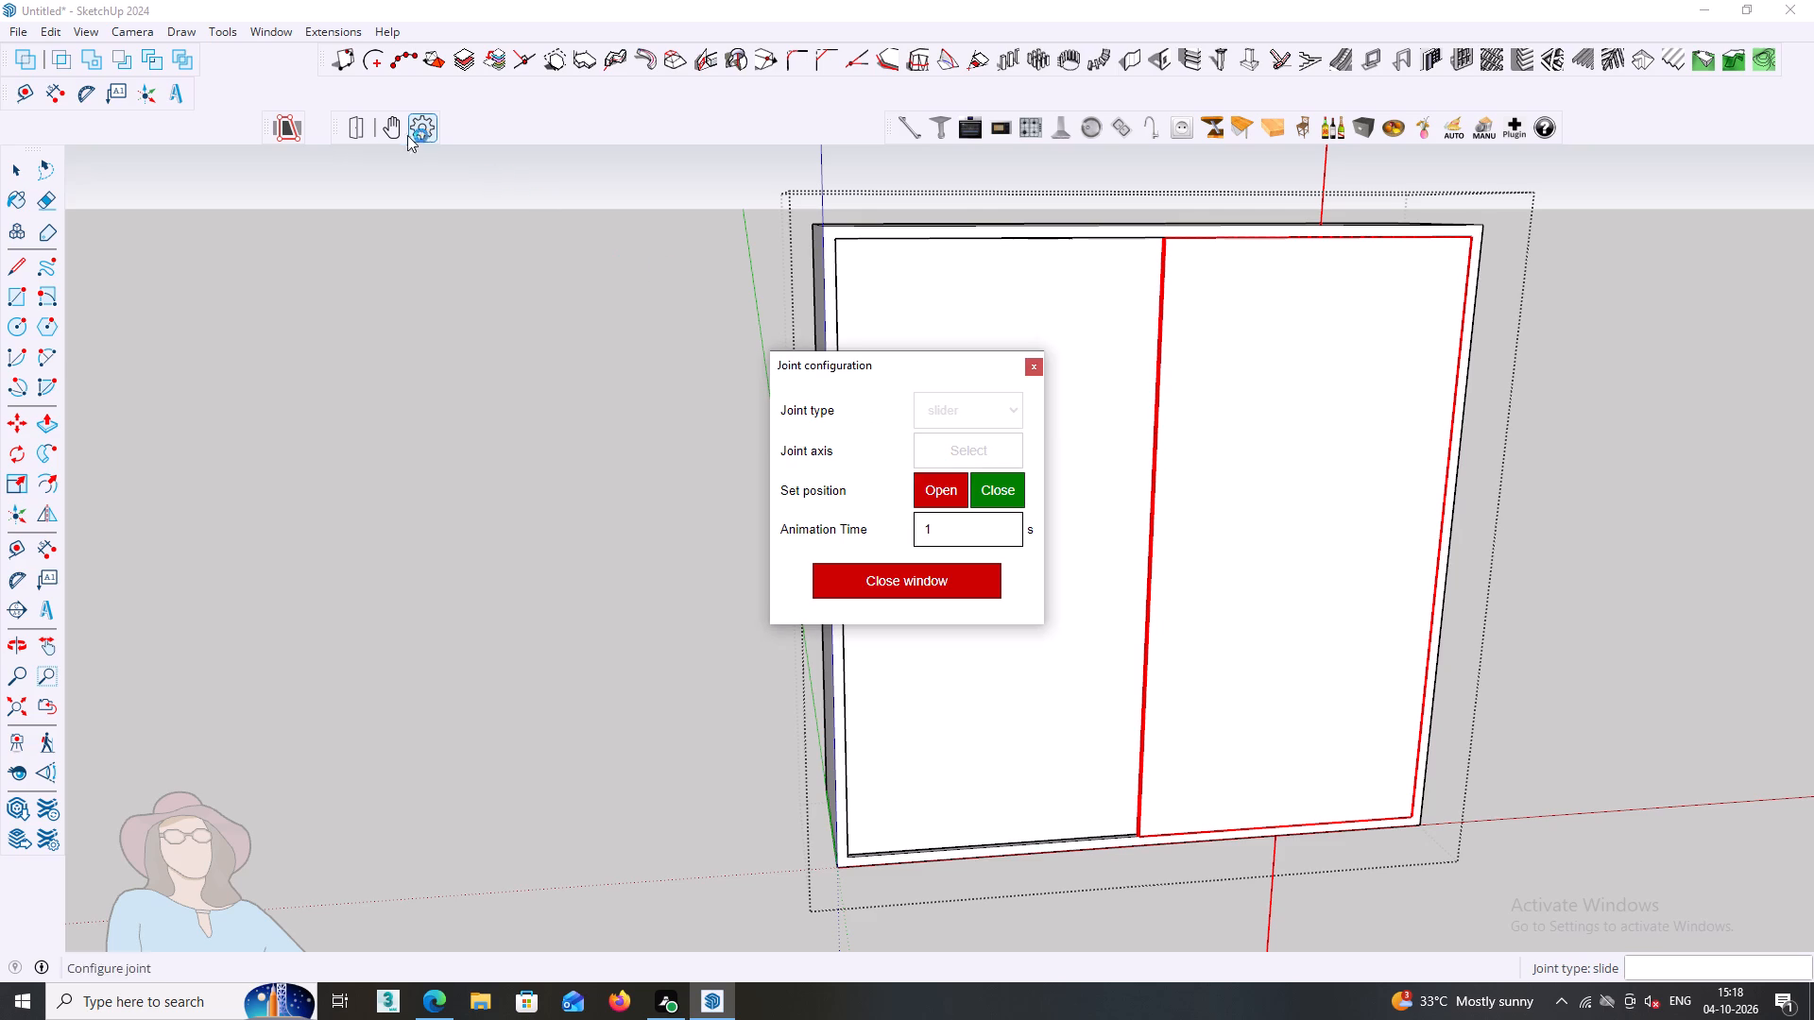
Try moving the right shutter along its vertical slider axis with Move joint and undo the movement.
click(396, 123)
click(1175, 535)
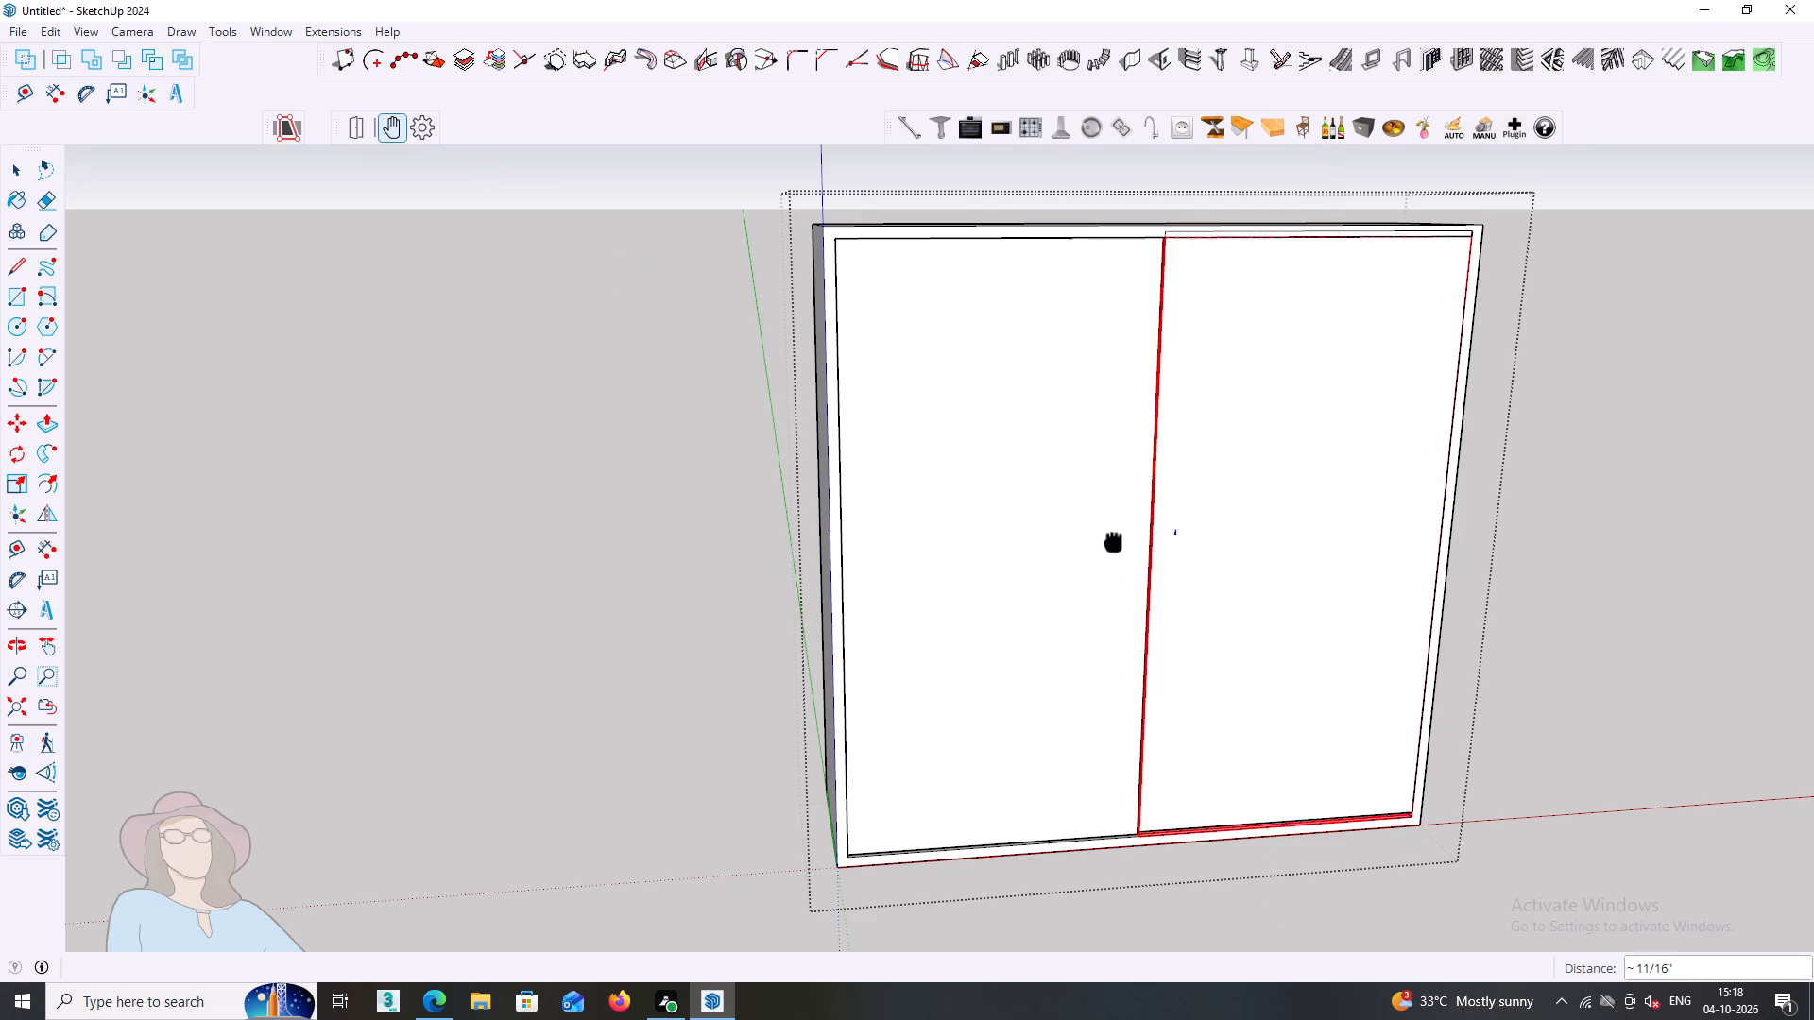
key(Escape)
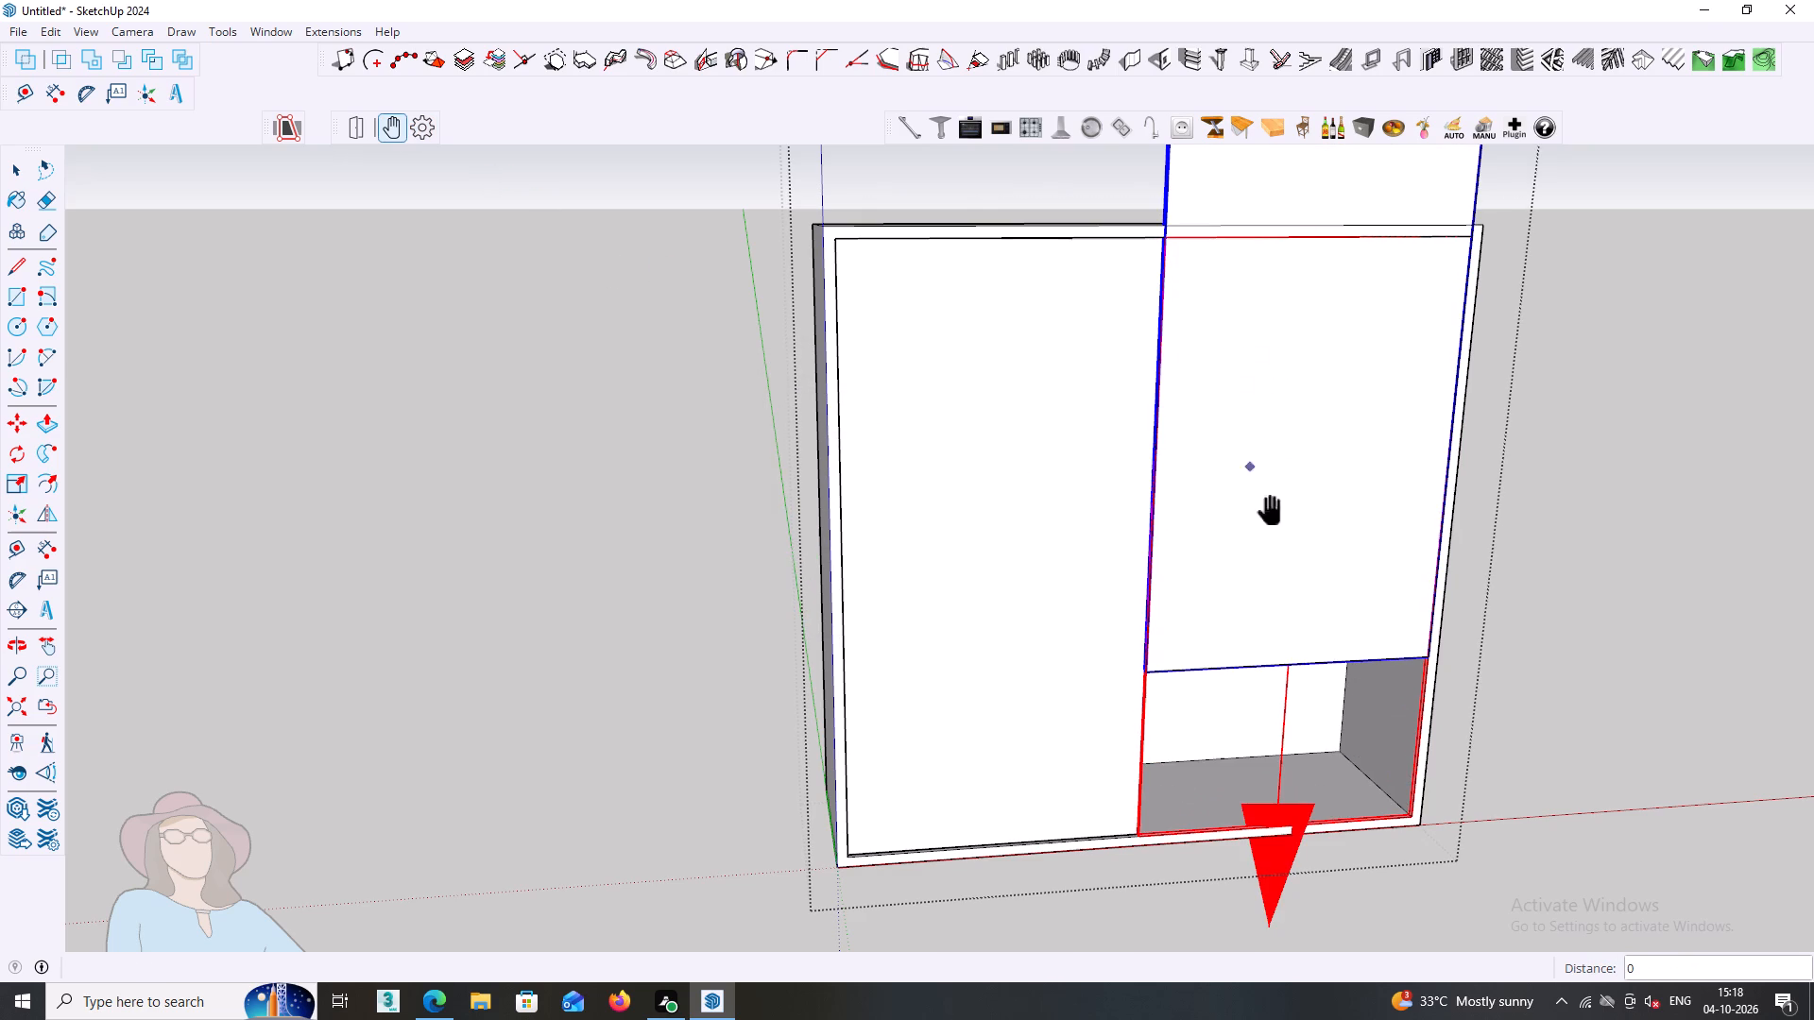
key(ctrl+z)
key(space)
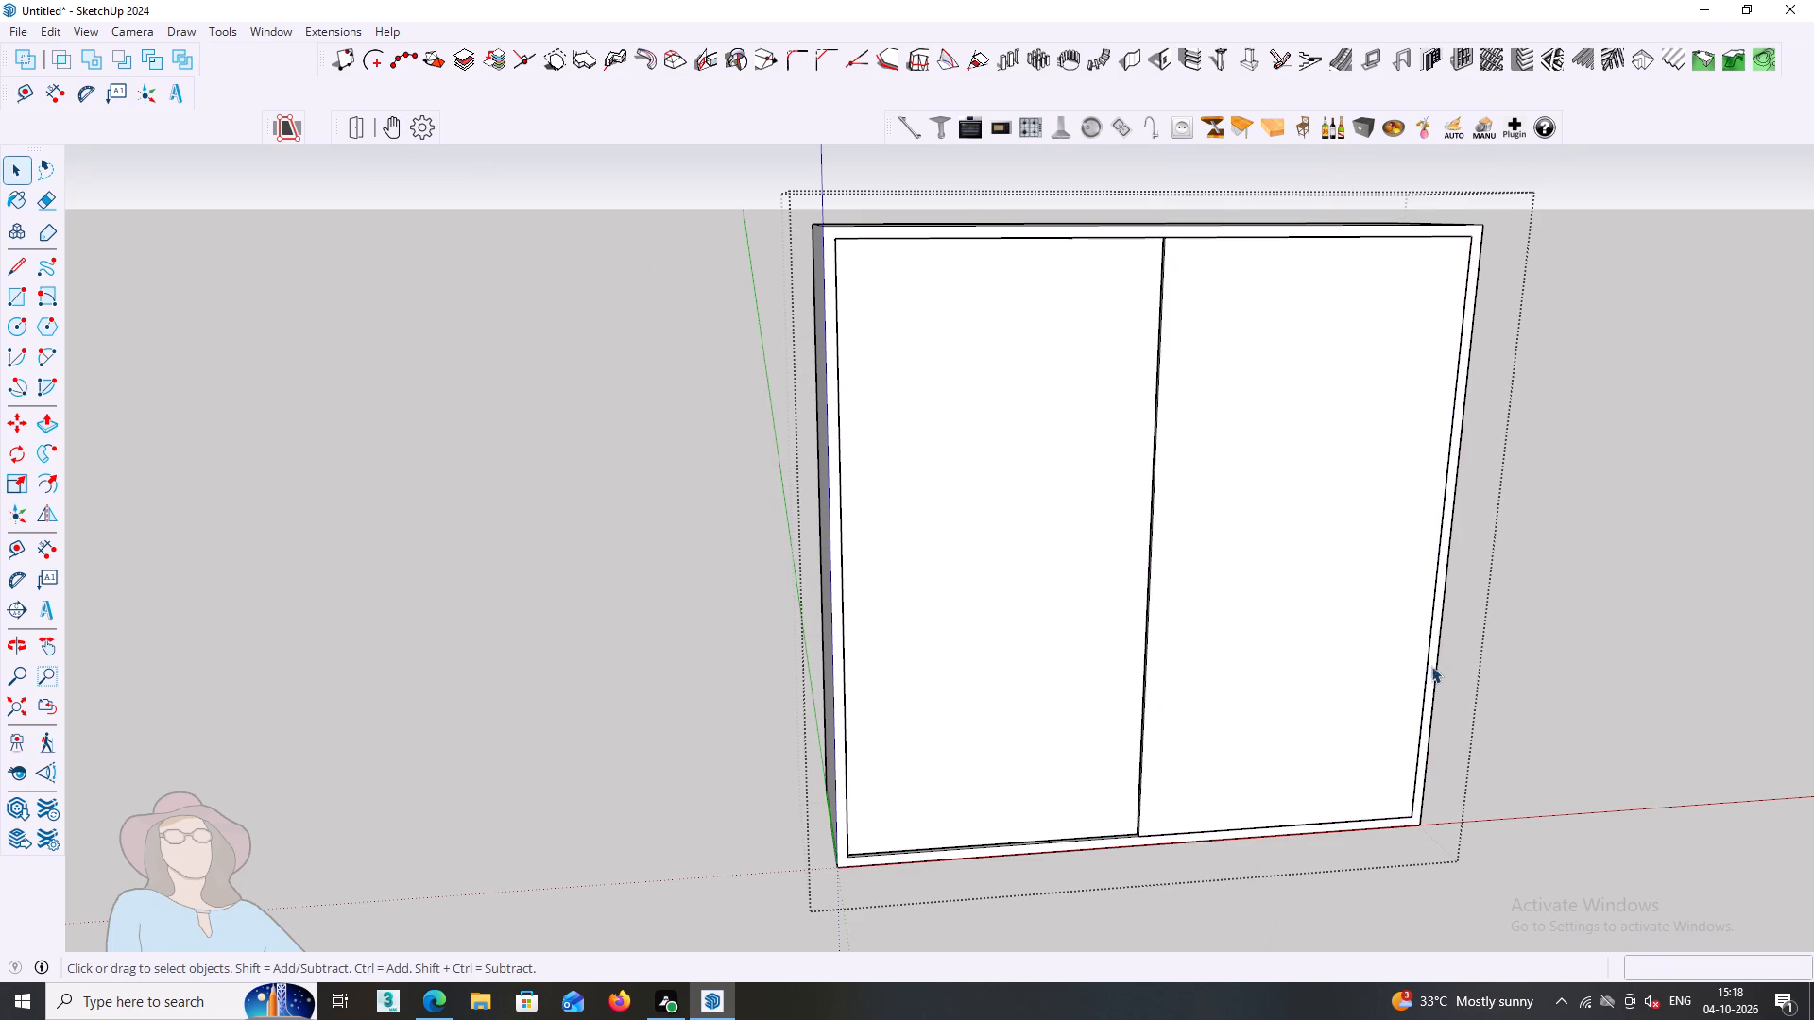
Set the right shutter's slider joint axis along its horizontal bottom edge.
click(1343, 630)
click(419, 124)
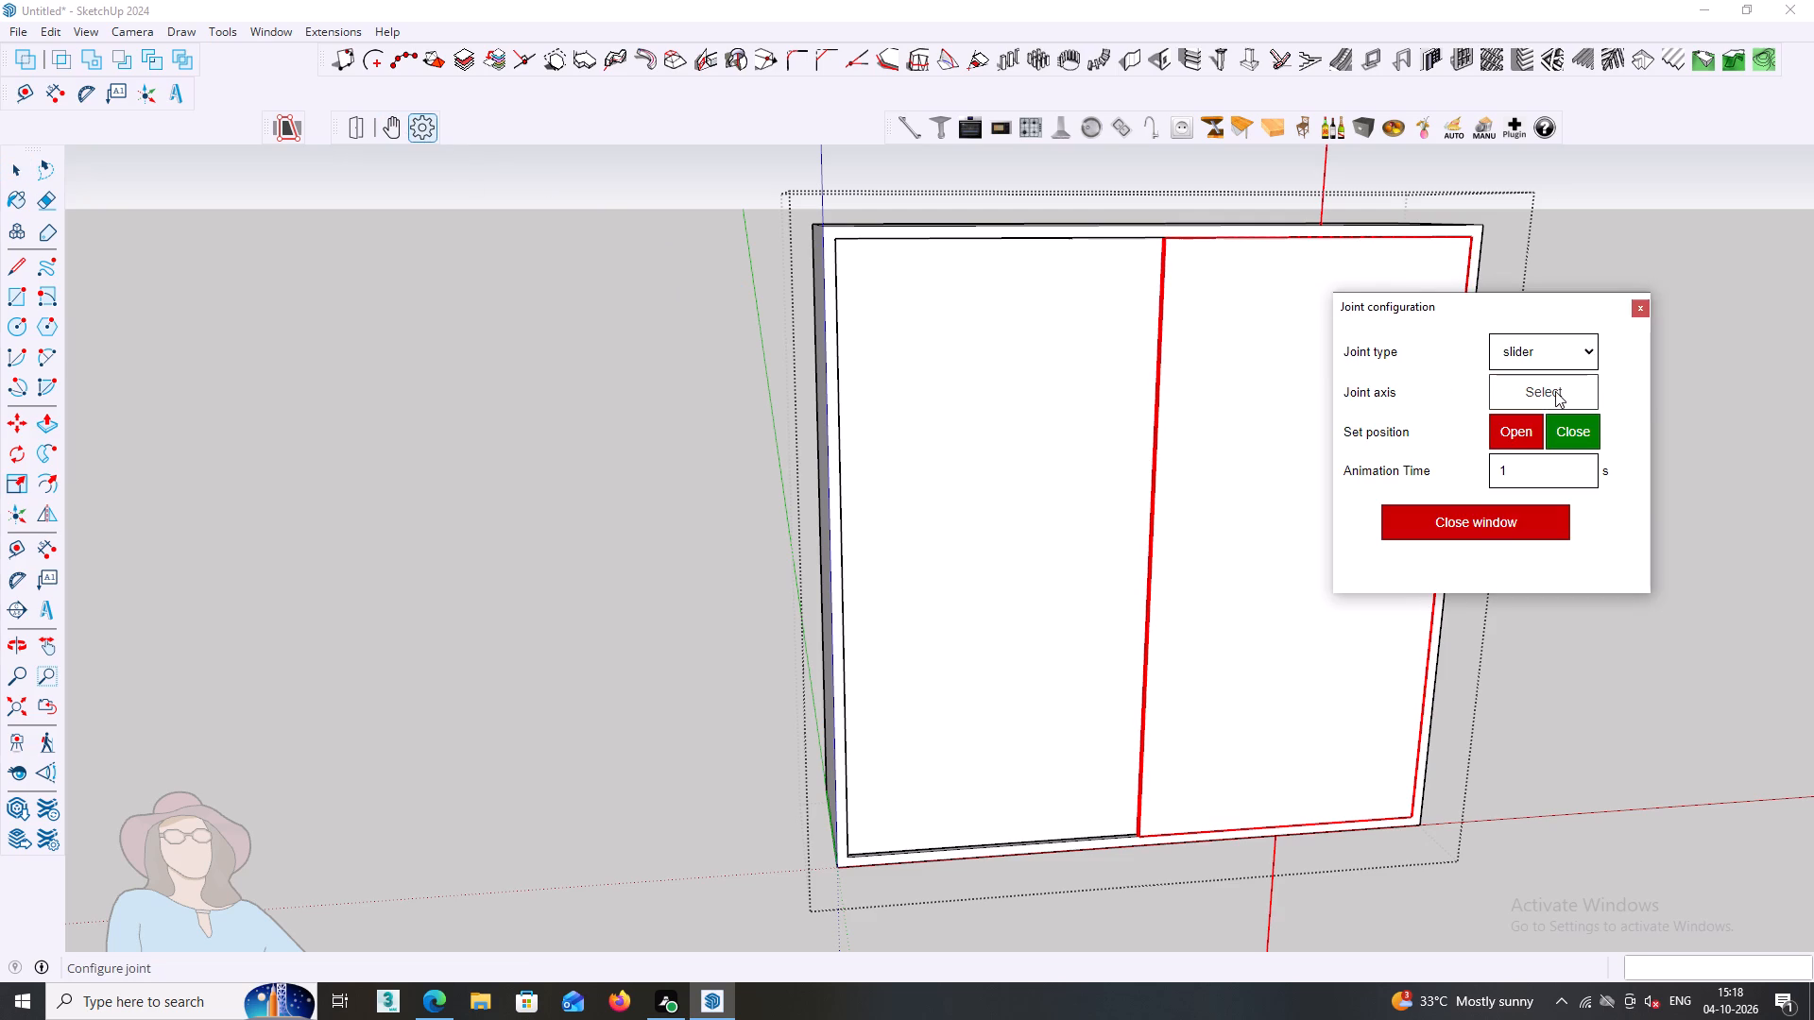
click(1555, 391)
scroll(1244, 837, up, 3)
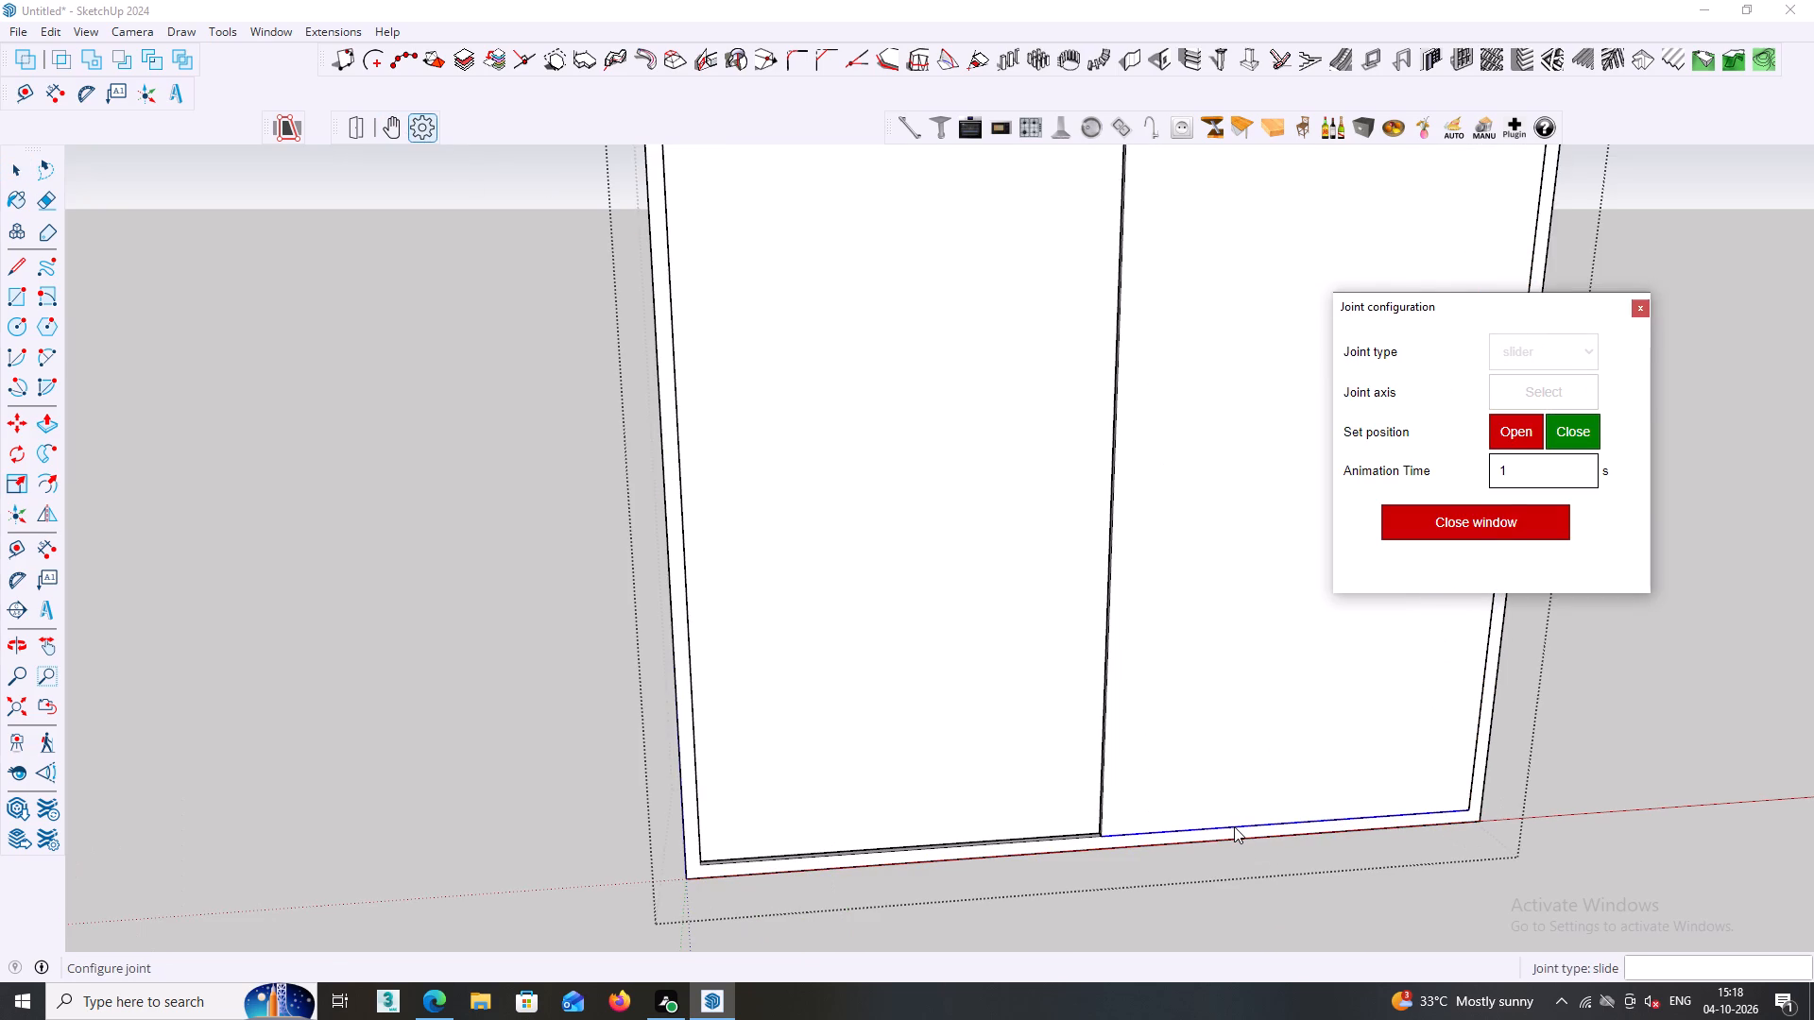
click(1234, 825)
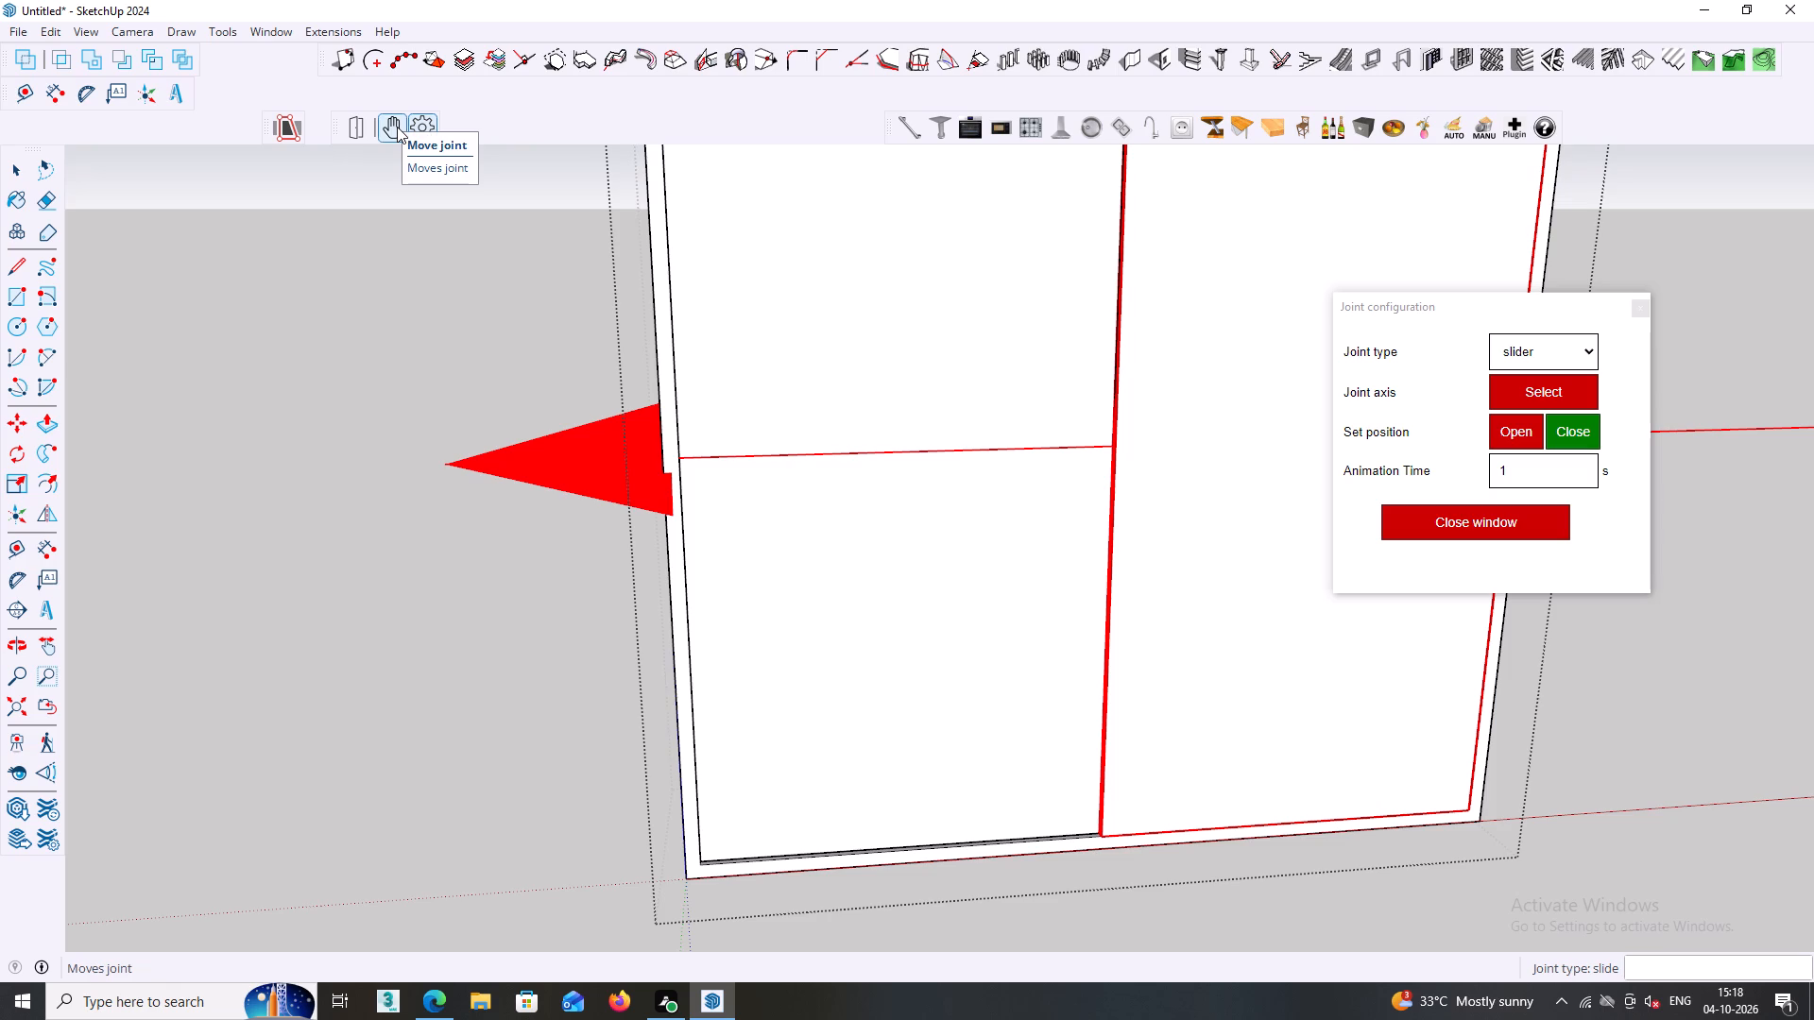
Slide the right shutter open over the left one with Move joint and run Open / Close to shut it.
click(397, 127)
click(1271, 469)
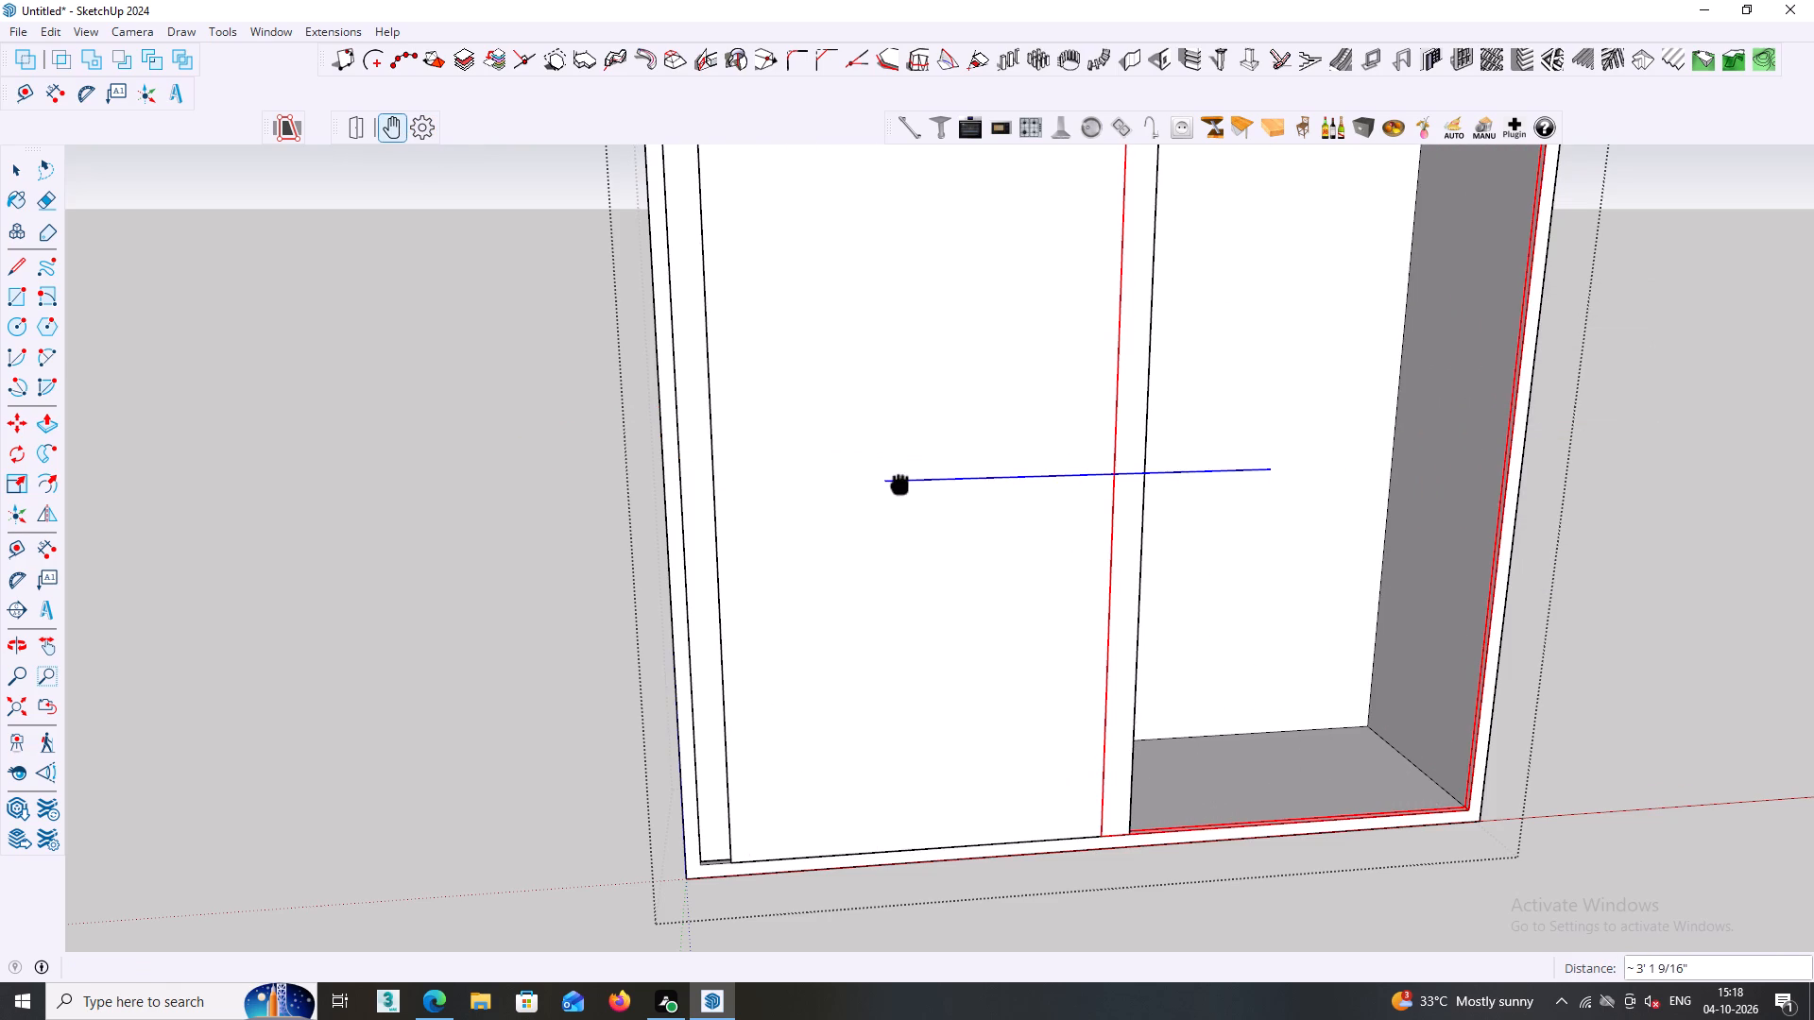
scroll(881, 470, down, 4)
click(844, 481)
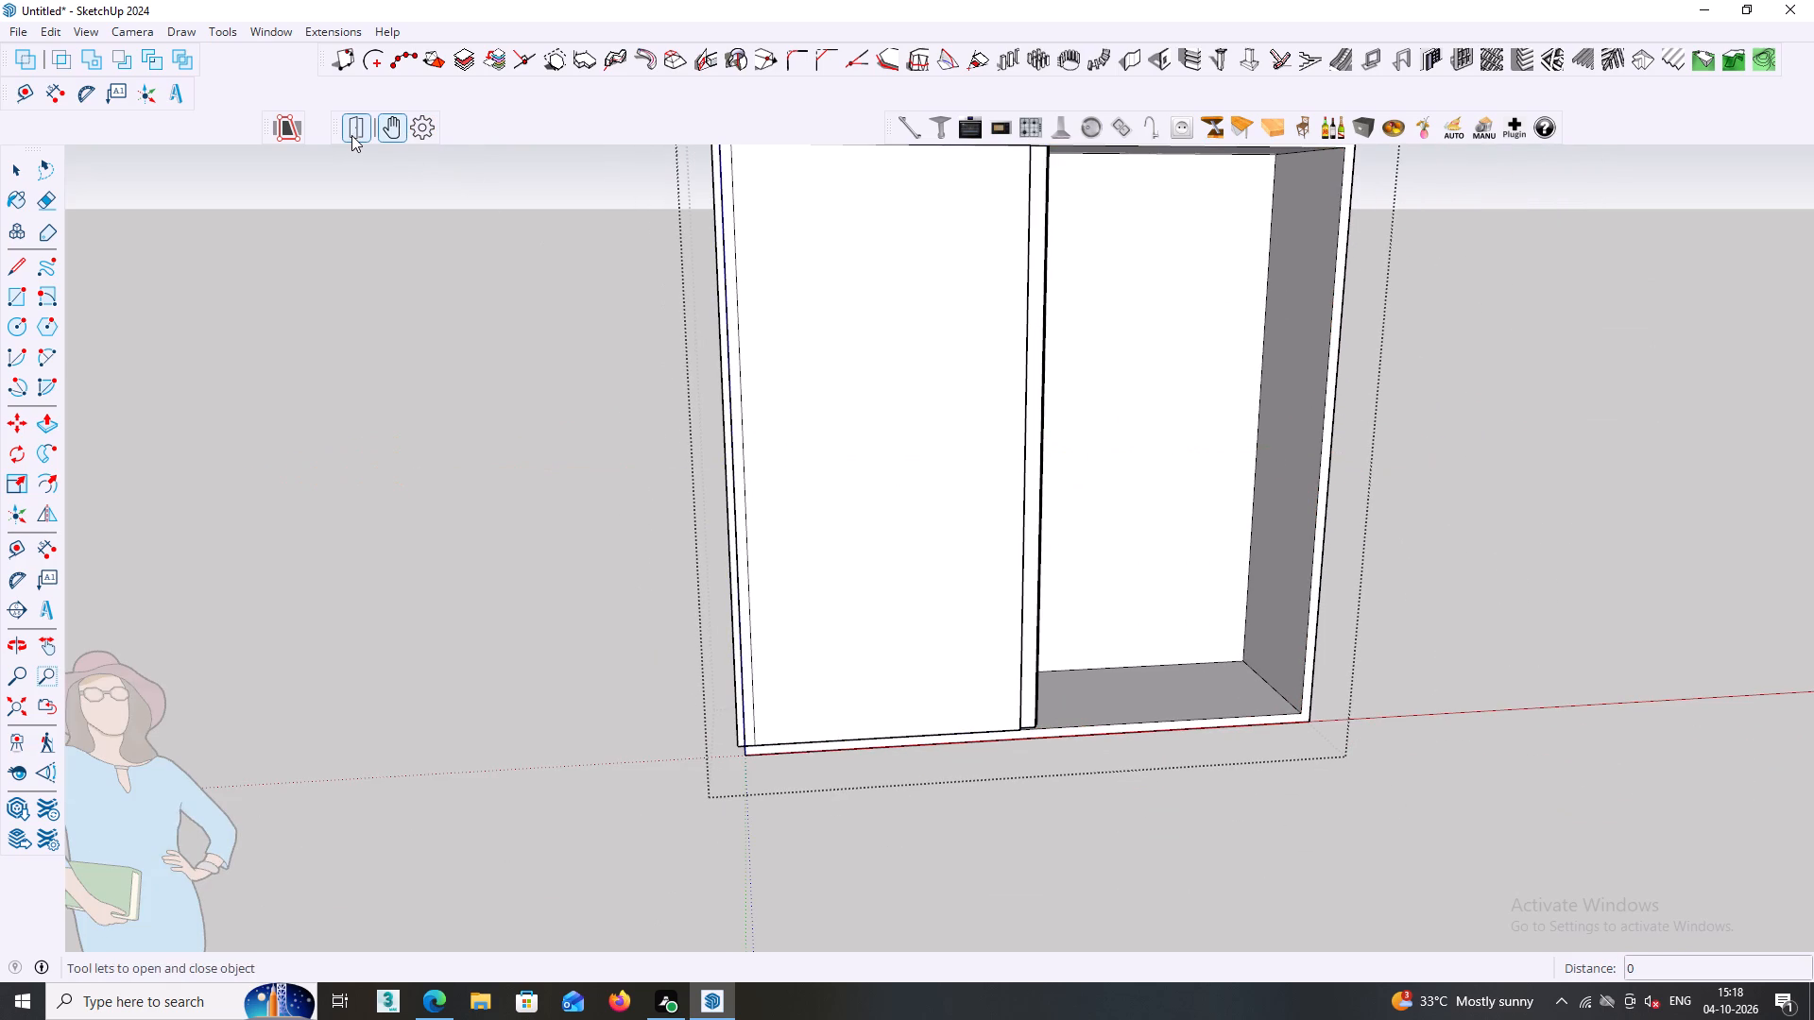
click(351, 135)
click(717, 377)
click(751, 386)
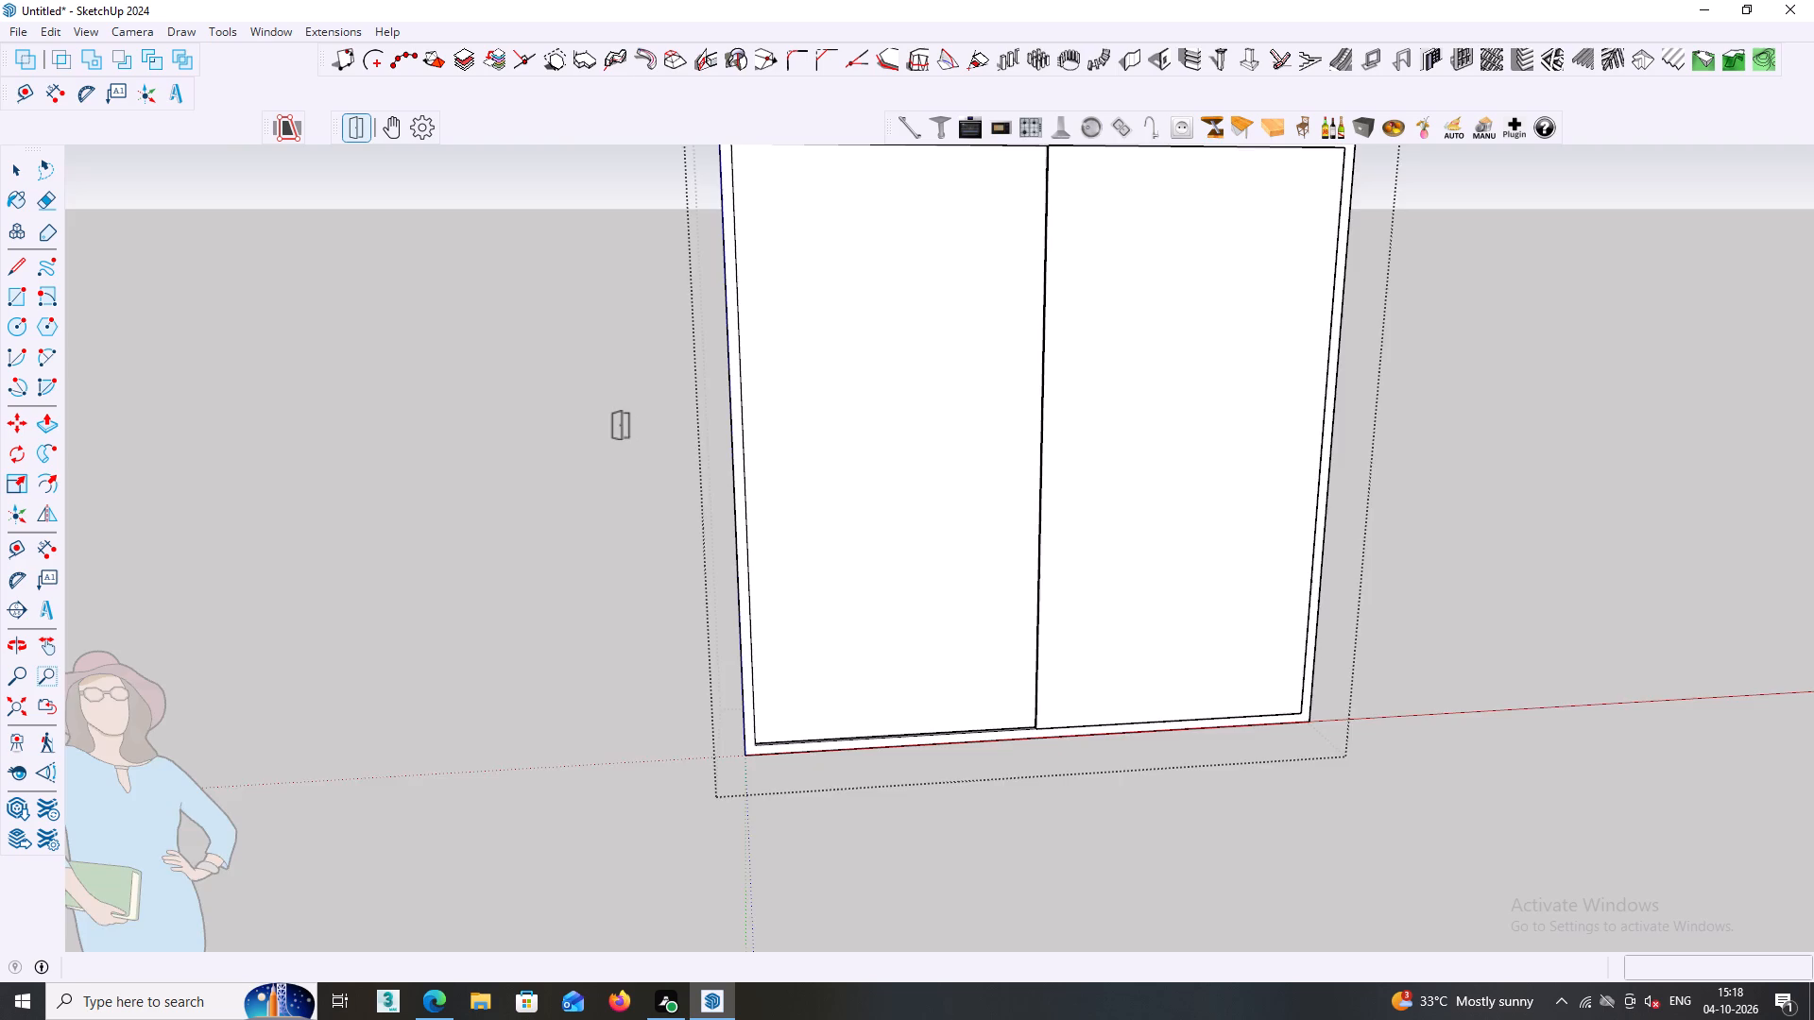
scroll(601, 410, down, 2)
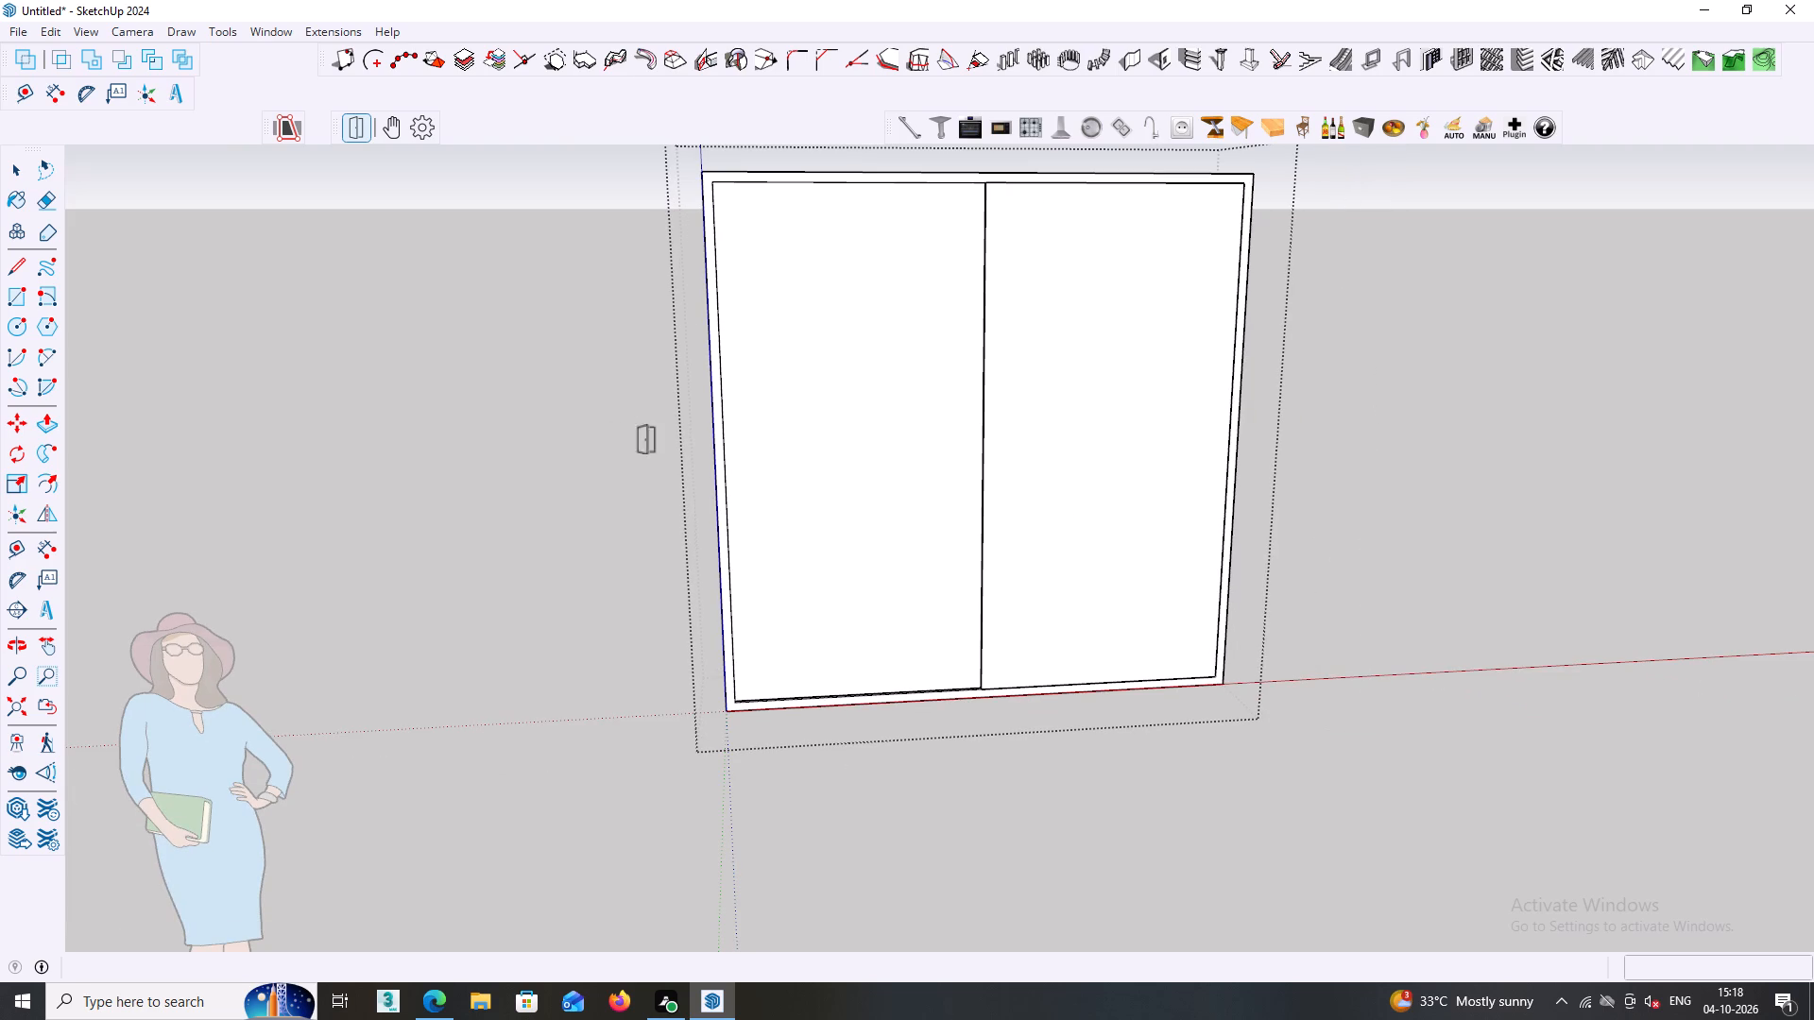
Set the right shutter's slider joint animation time to 10 s and pick its bottom edge as the axis again.
key(space)
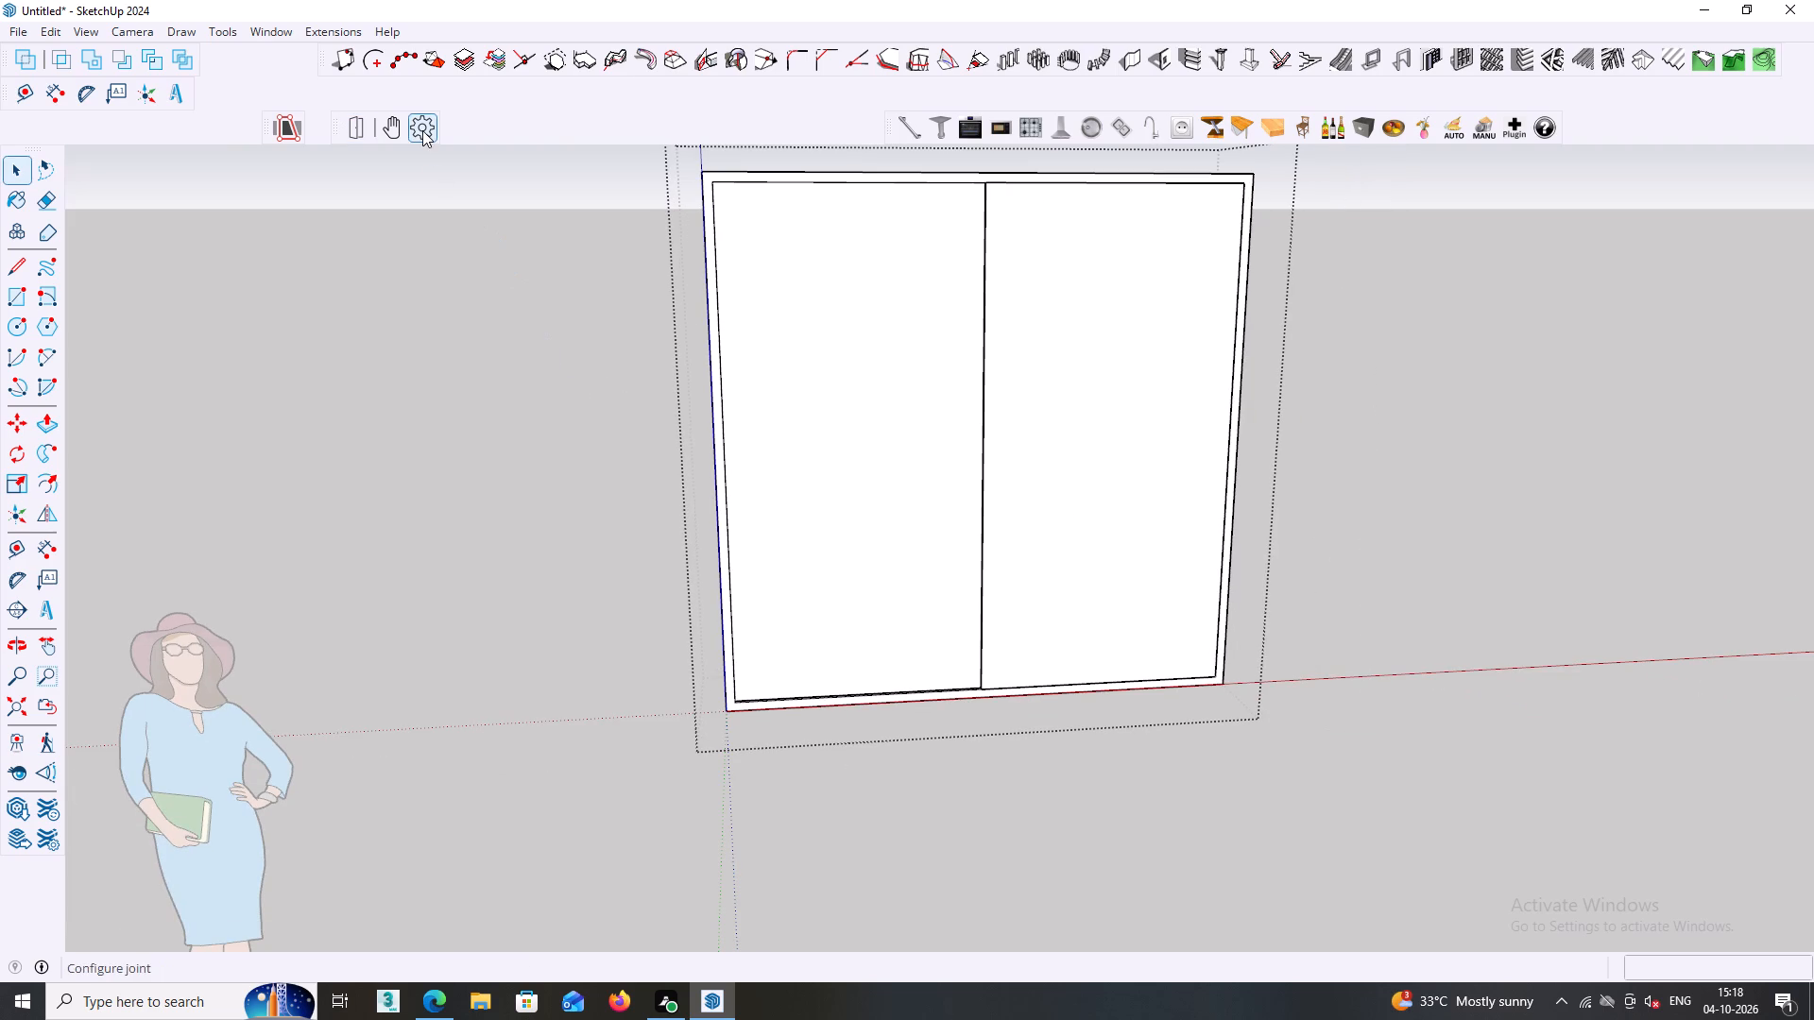
click(422, 130)
click(430, 132)
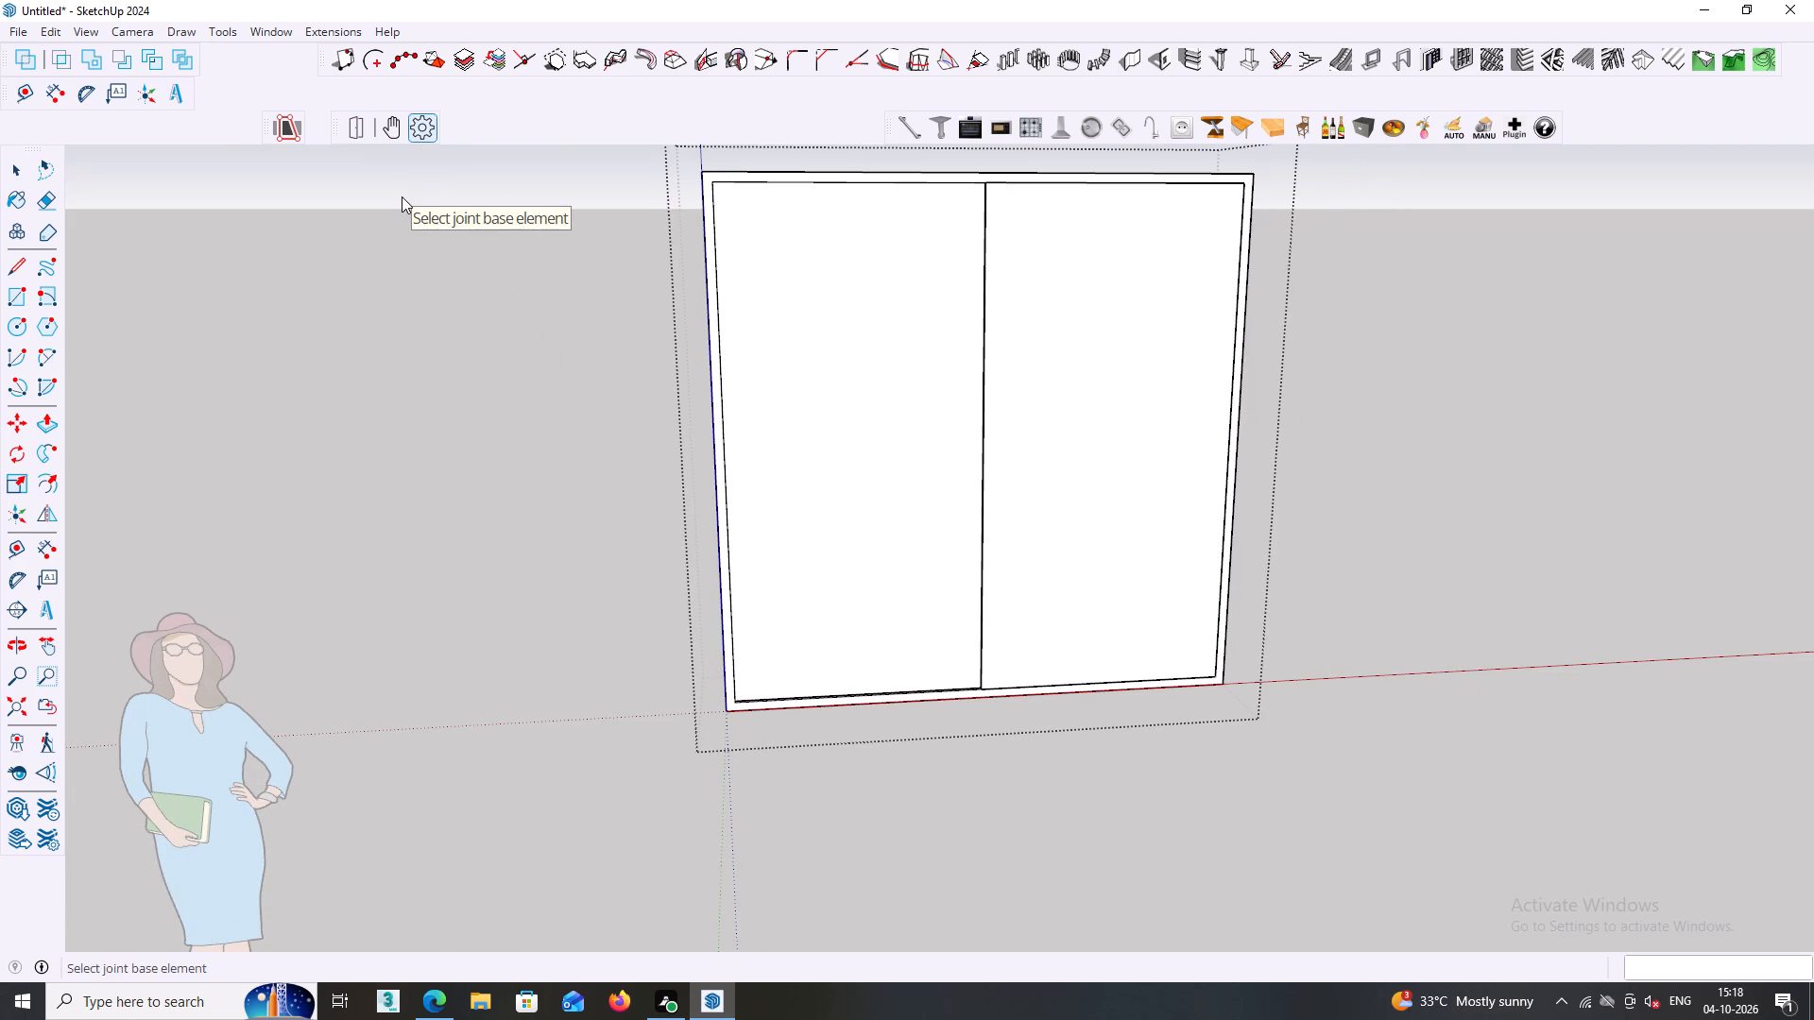
double_click(423, 131)
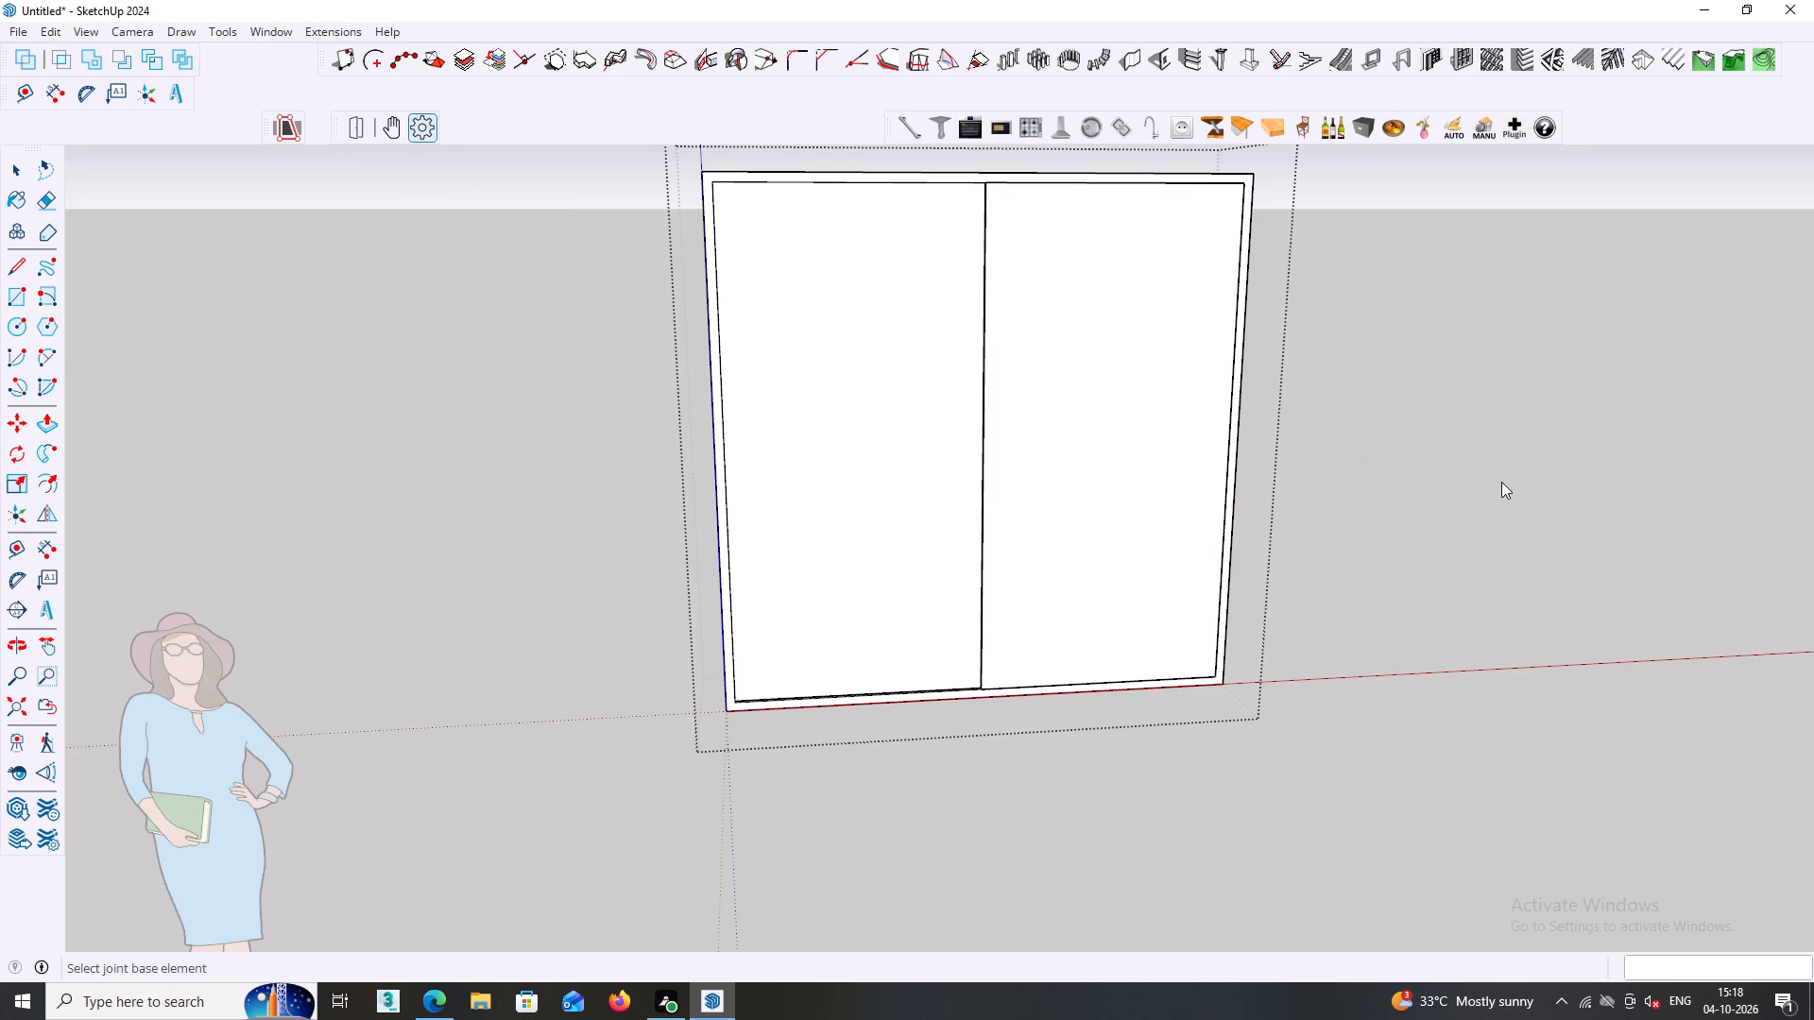
click(1575, 489)
click(1106, 461)
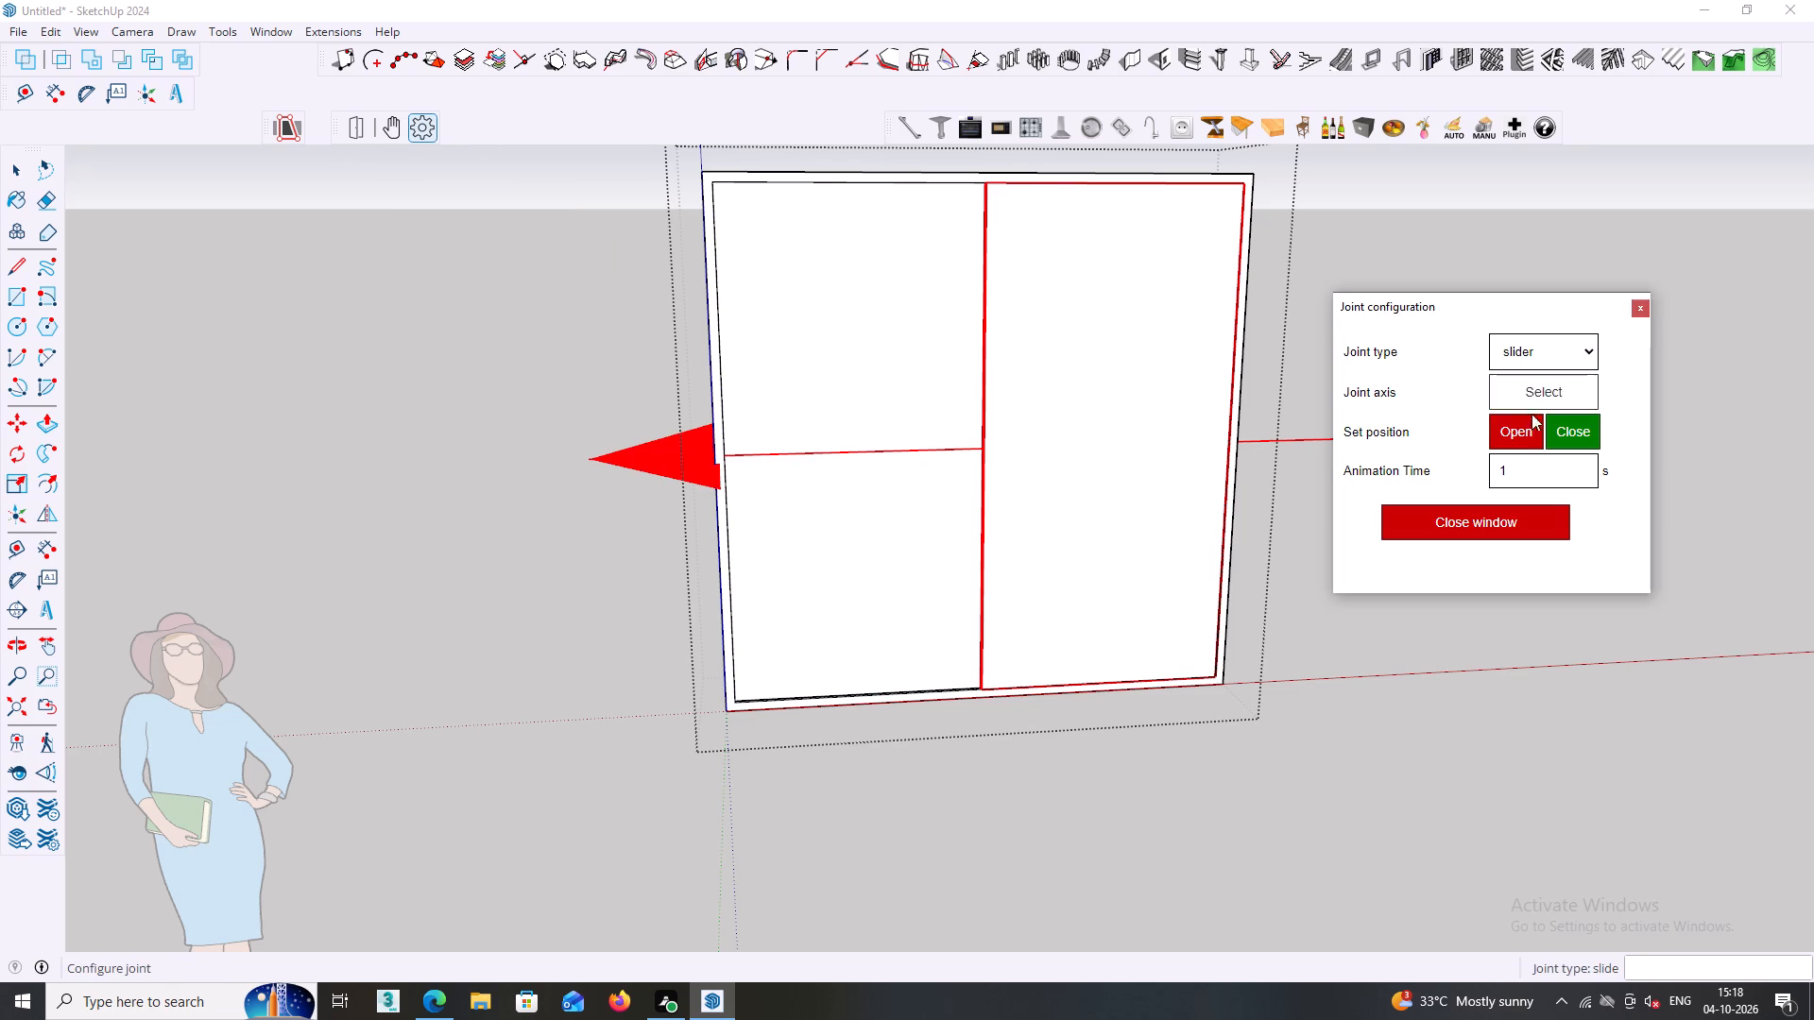
click(1511, 465)
key(1)
key(0)
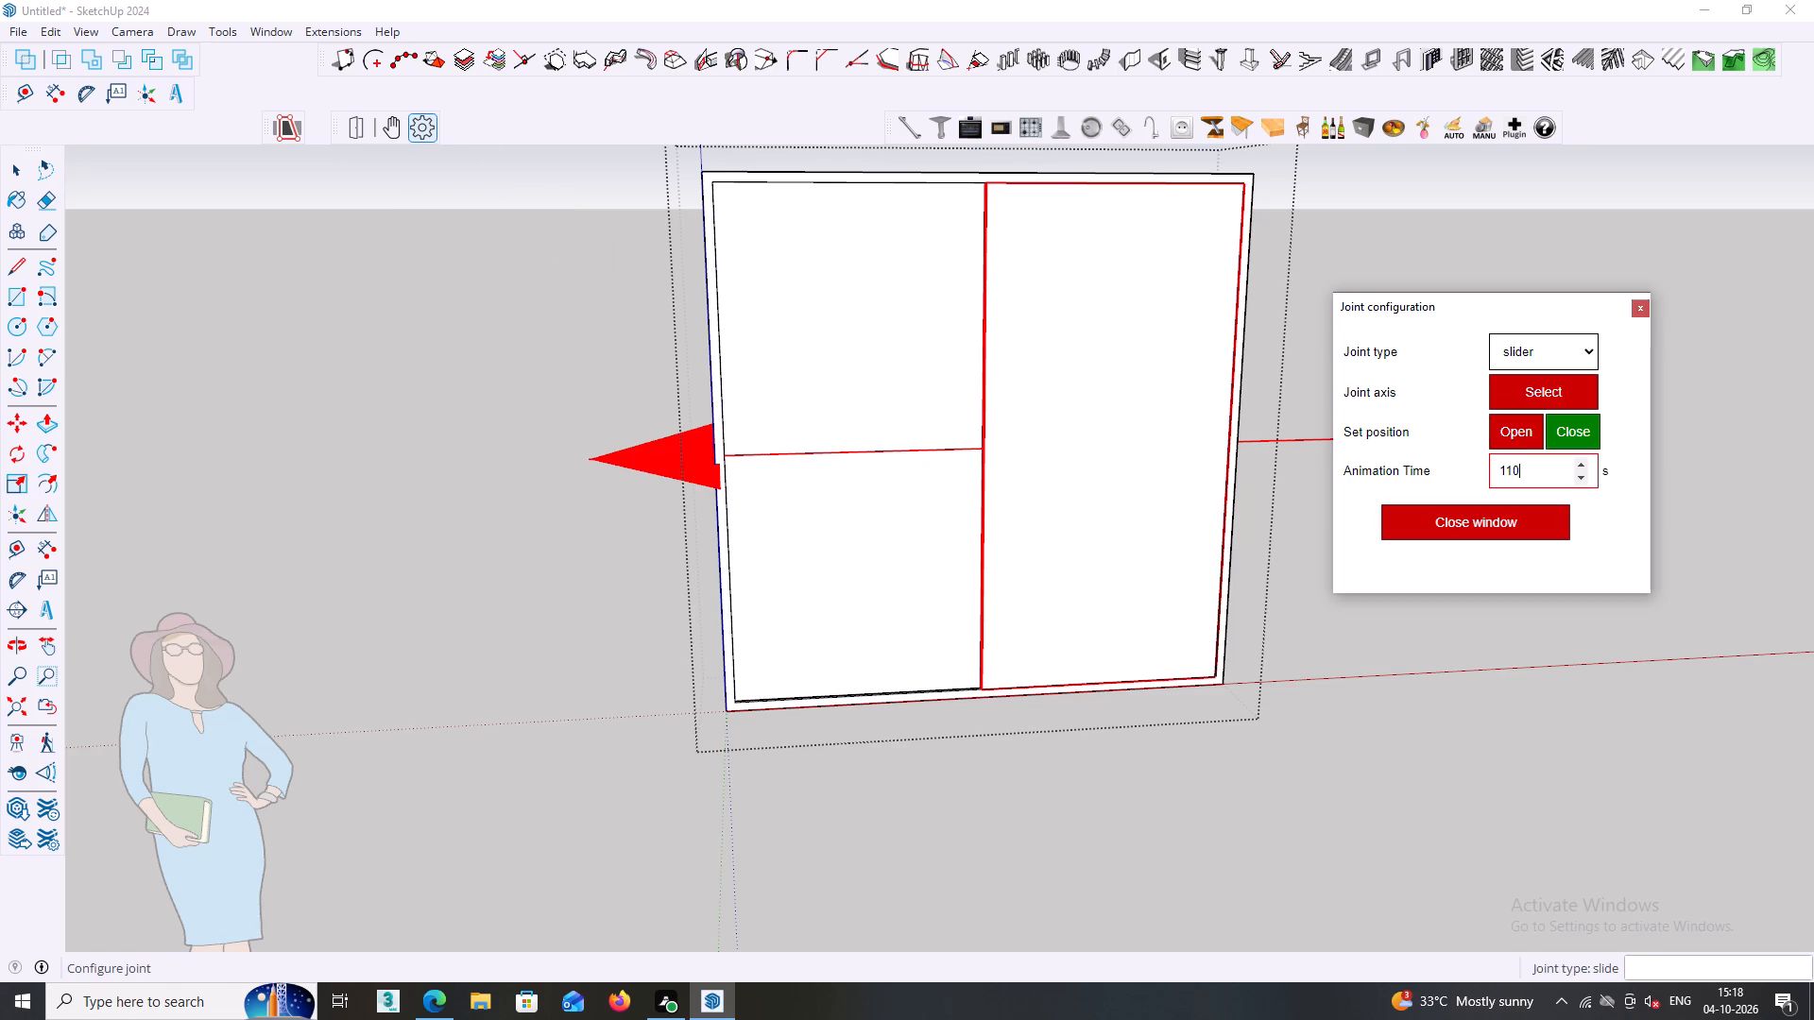
key(BackSpace)
key(BackSpace)
key(0)
click(1515, 400)
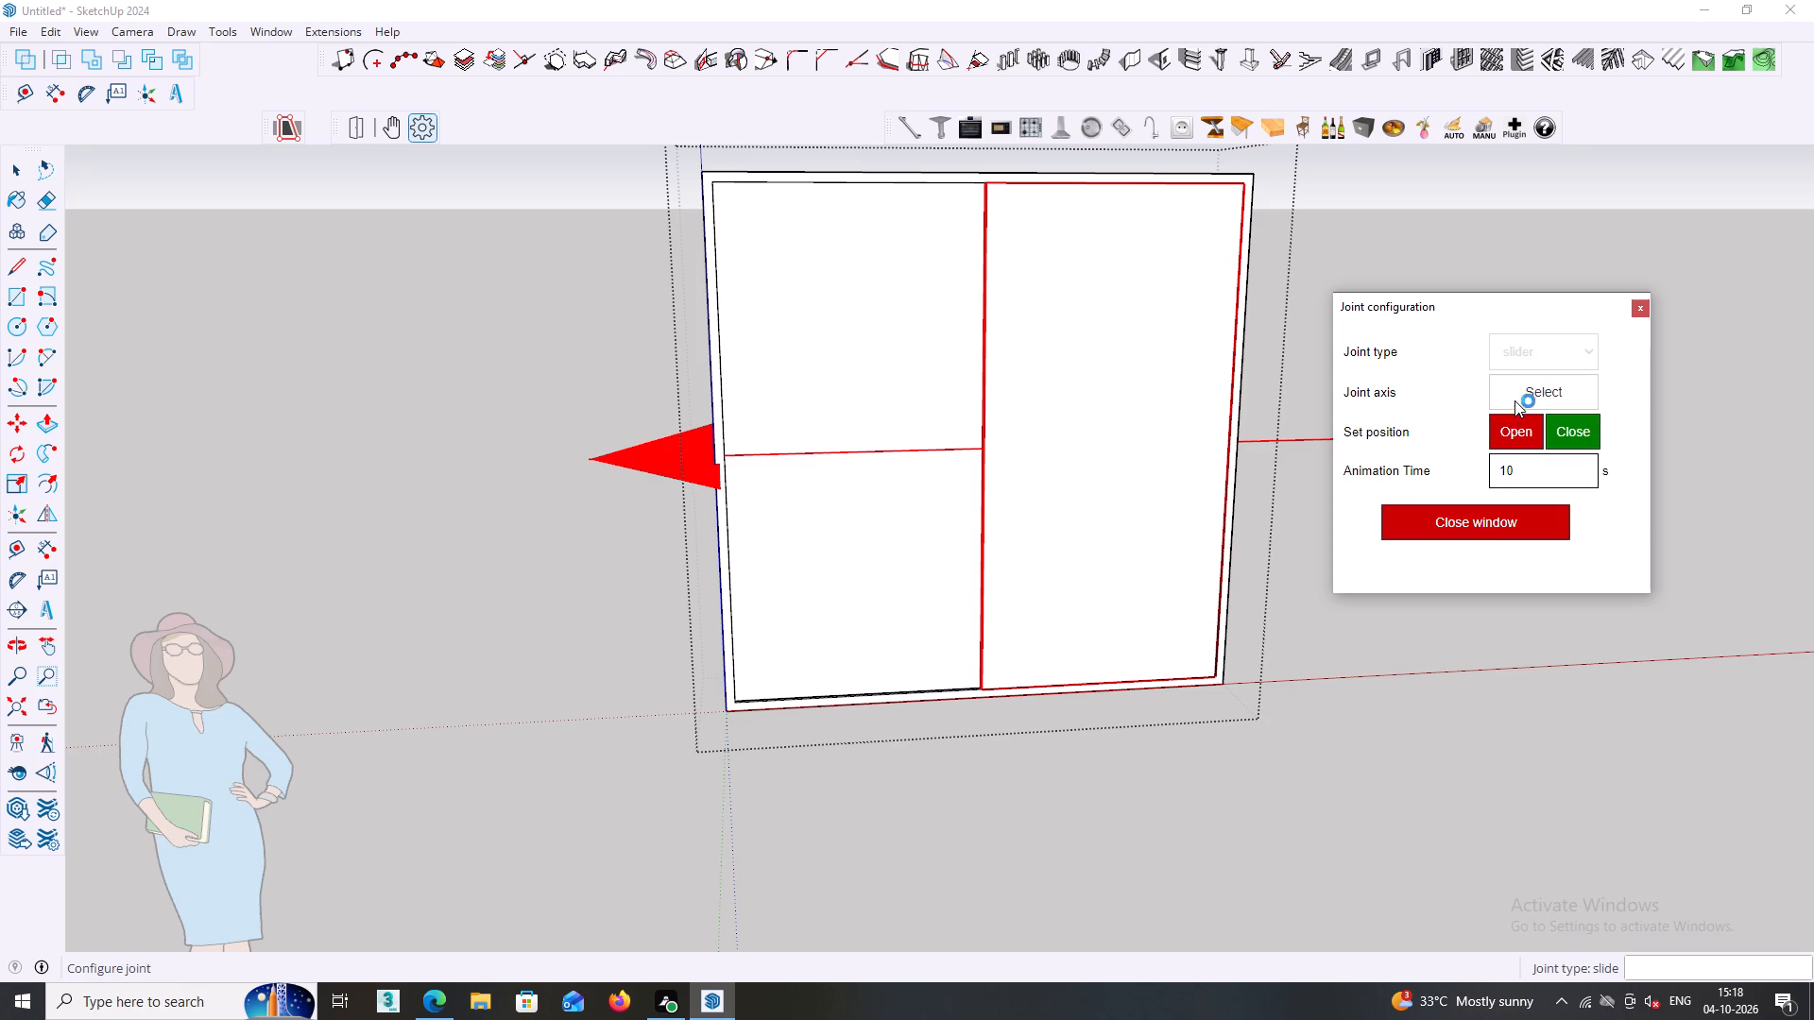
click(1071, 683)
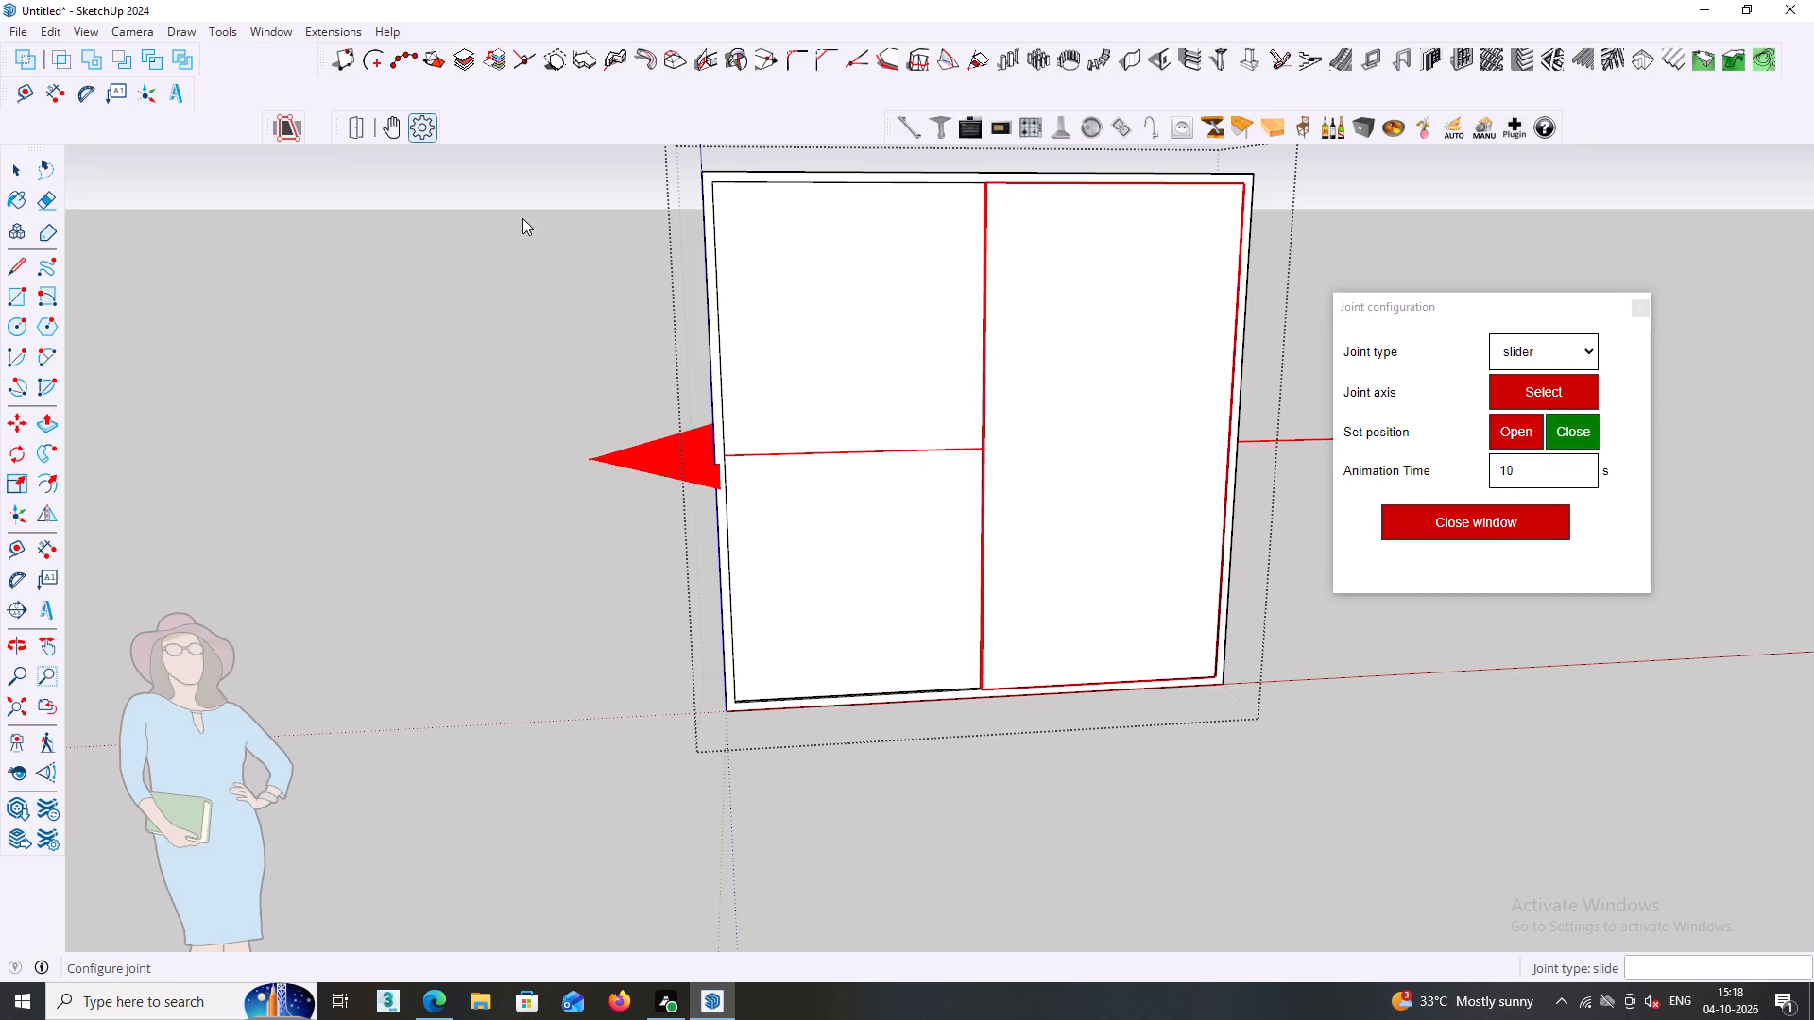
Slide the right shutter open about 3' 11 1/2", close it with Open / Close, and exit the wardrobe group.
click(386, 118)
click(1050, 487)
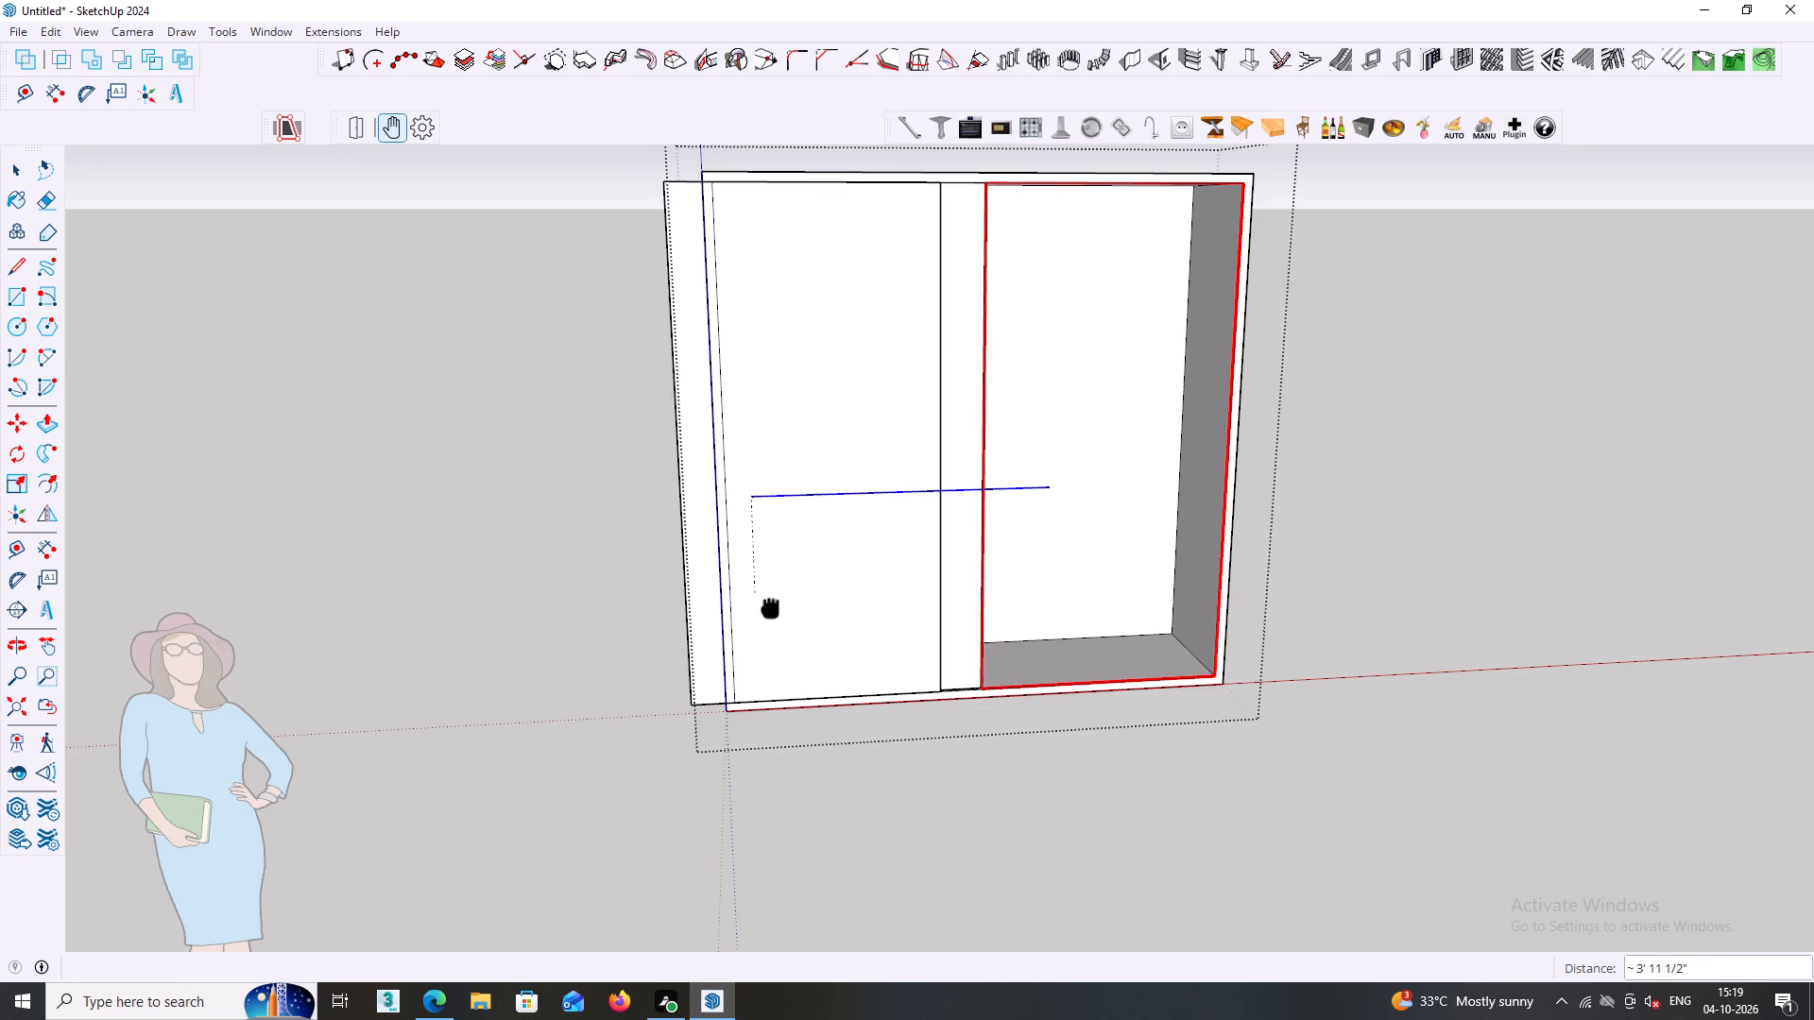
click(756, 593)
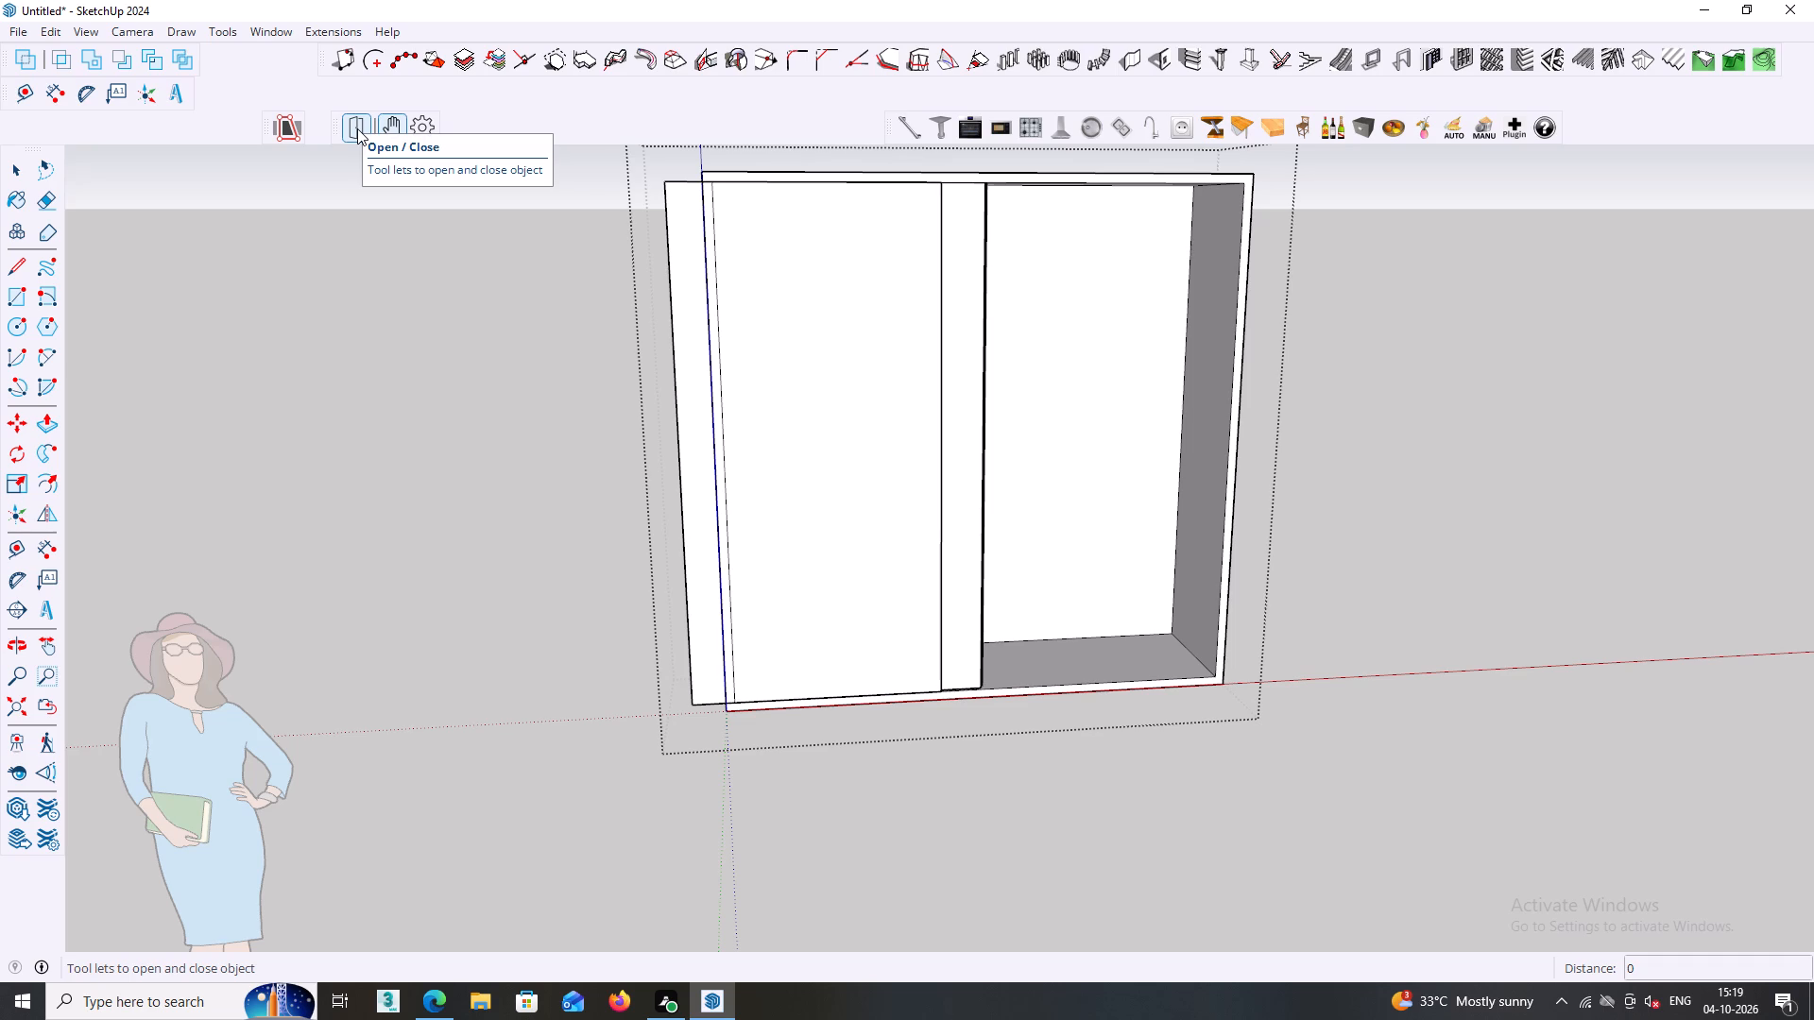
click(357, 128)
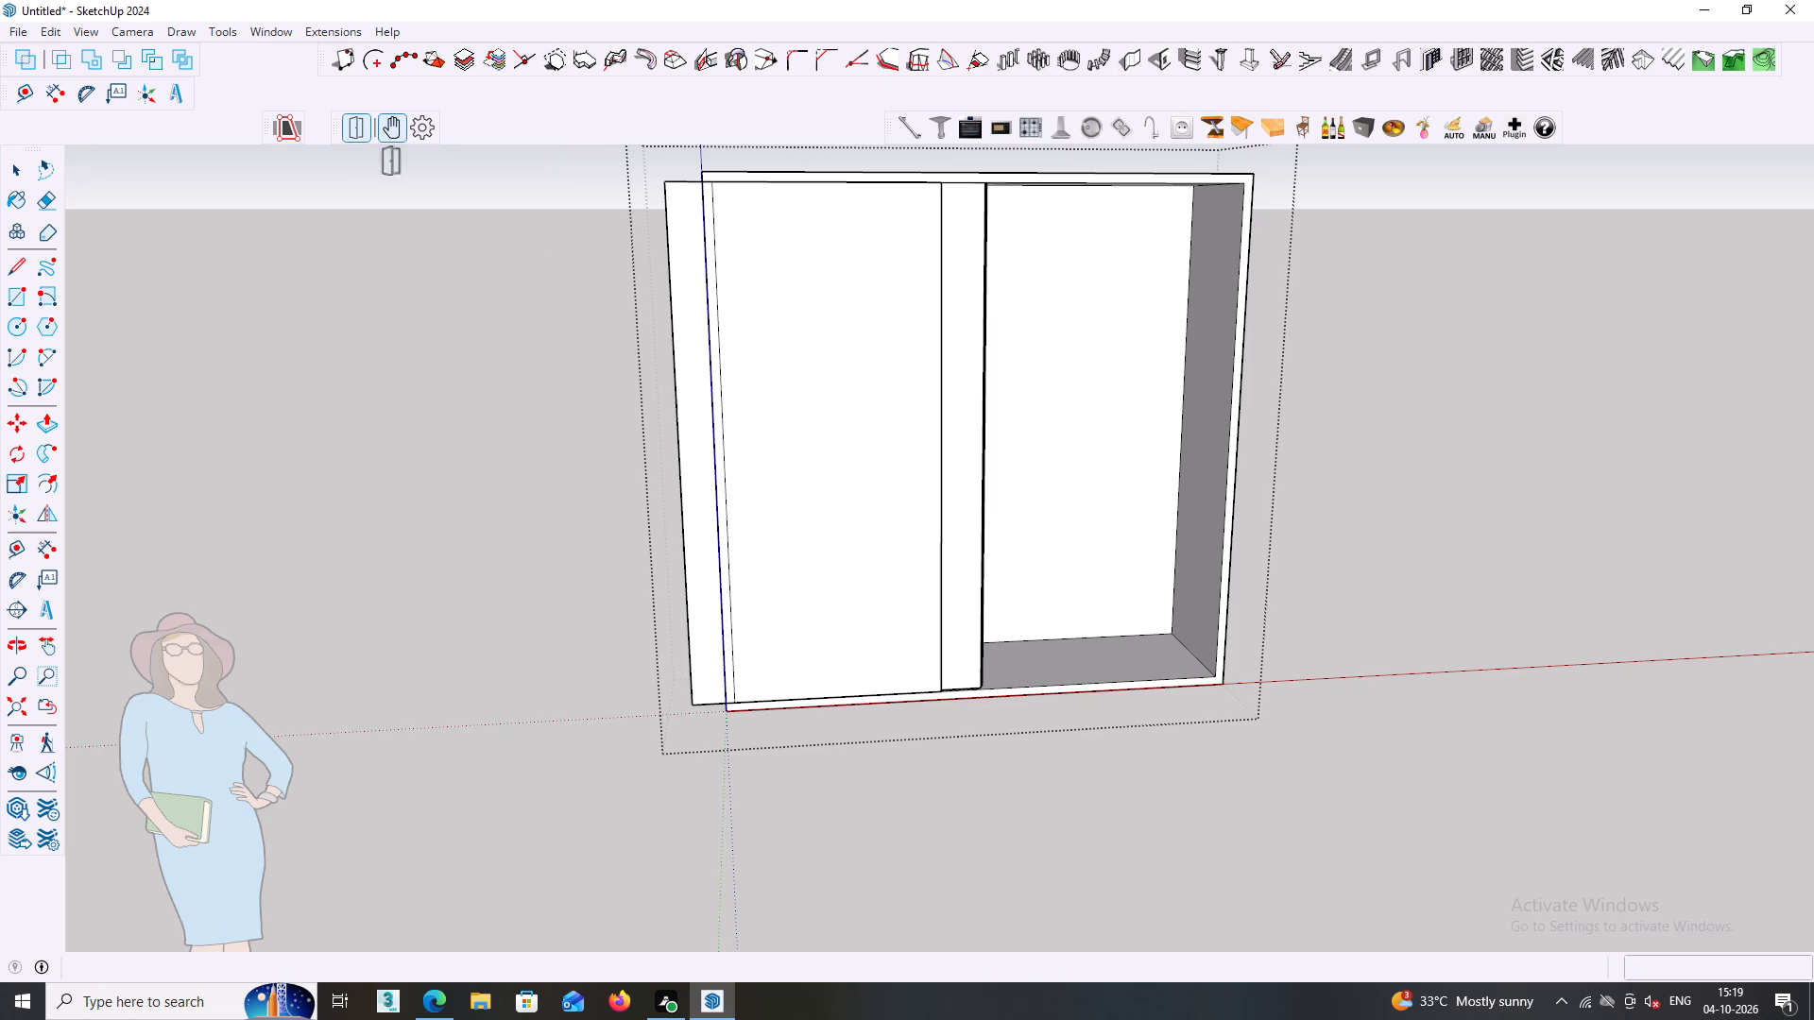
click(849, 427)
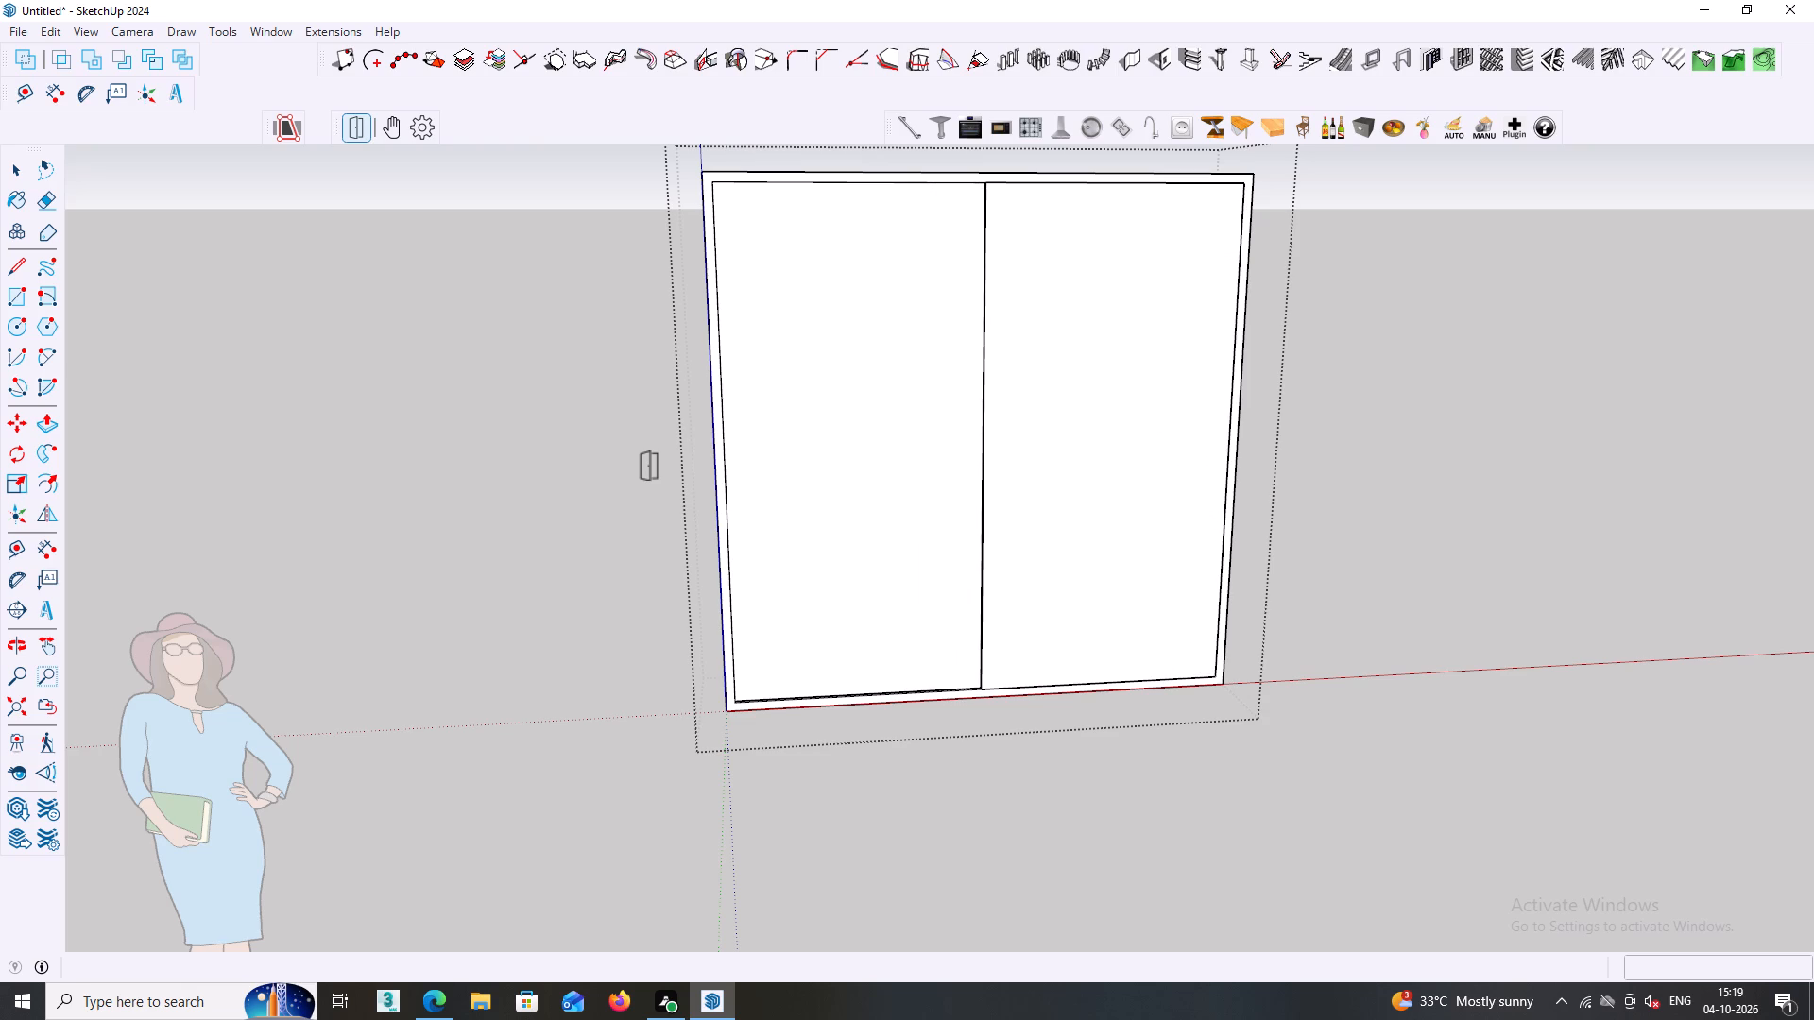
key(space)
click(1481, 573)
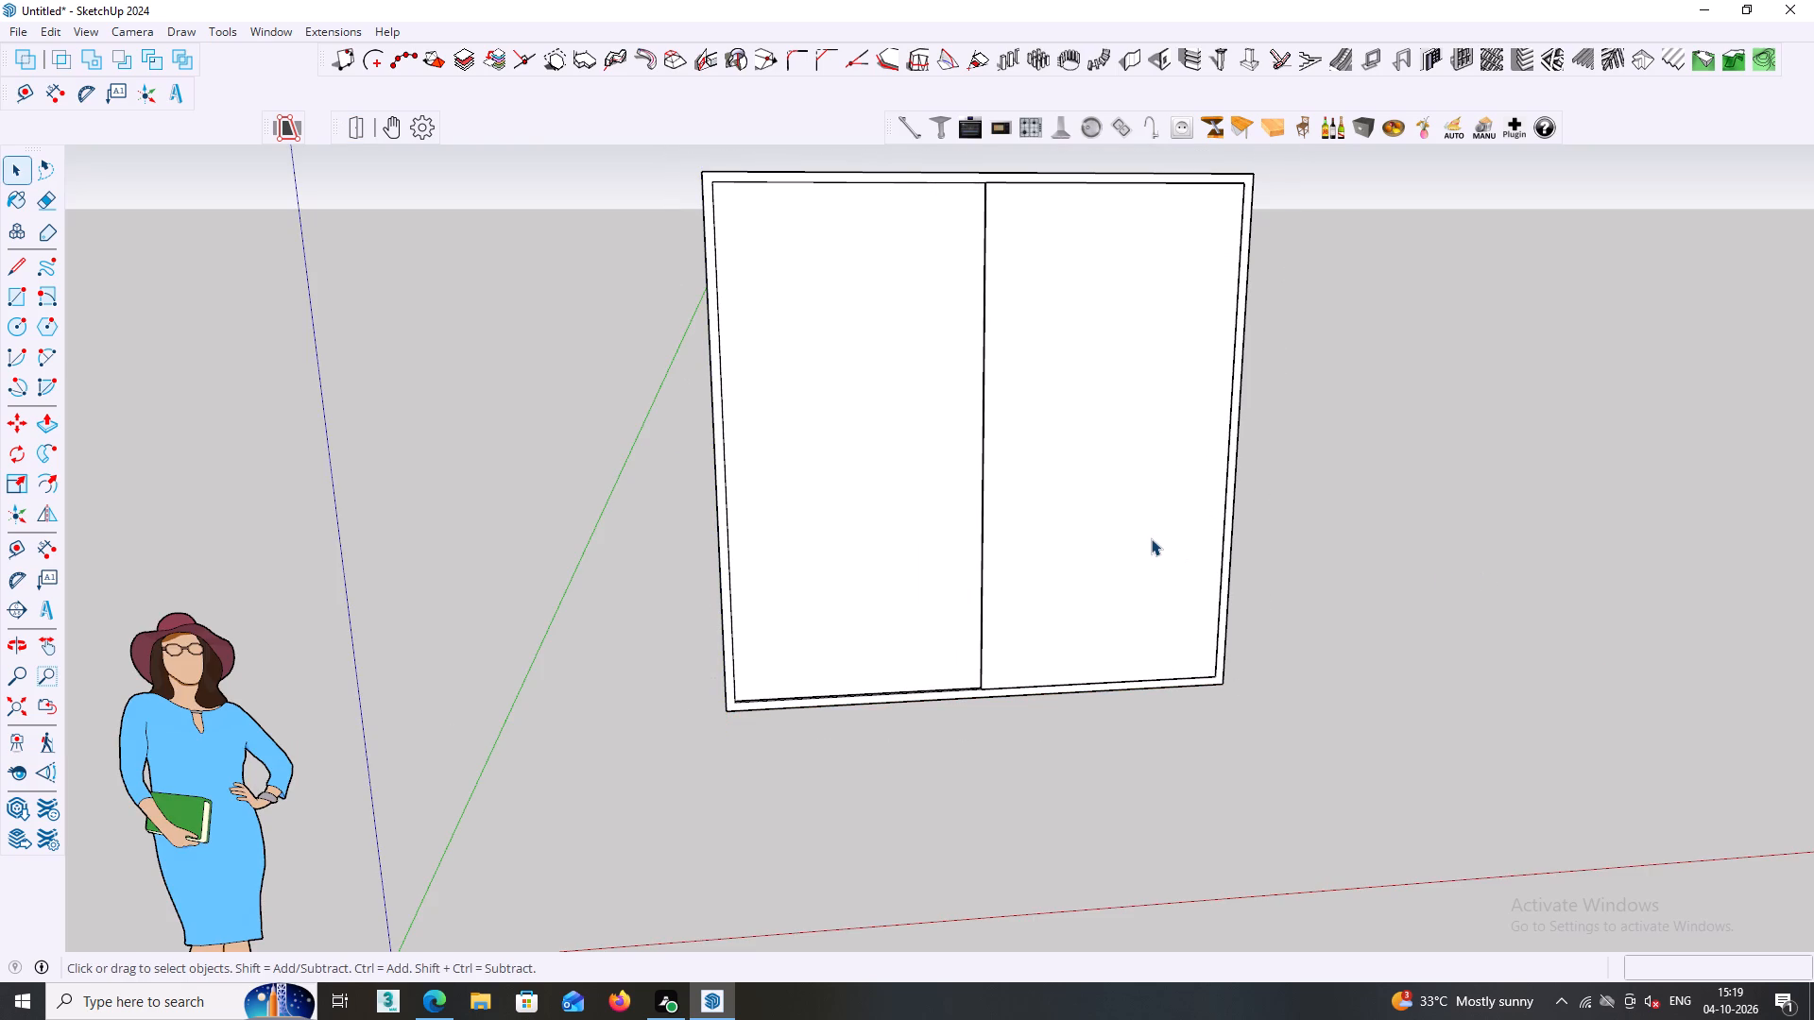
Examine the closed wardrobe and the standing scale figure beside it from several angles.
middle_drag(1151, 537, 1151, 578)
scroll(1151, 576, down, 3)
middle_drag(1151, 569, 1146, 620)
middle_drag(1138, 575, 1188, 459)
shift+middle_drag(1149, 467, 1129, 453)
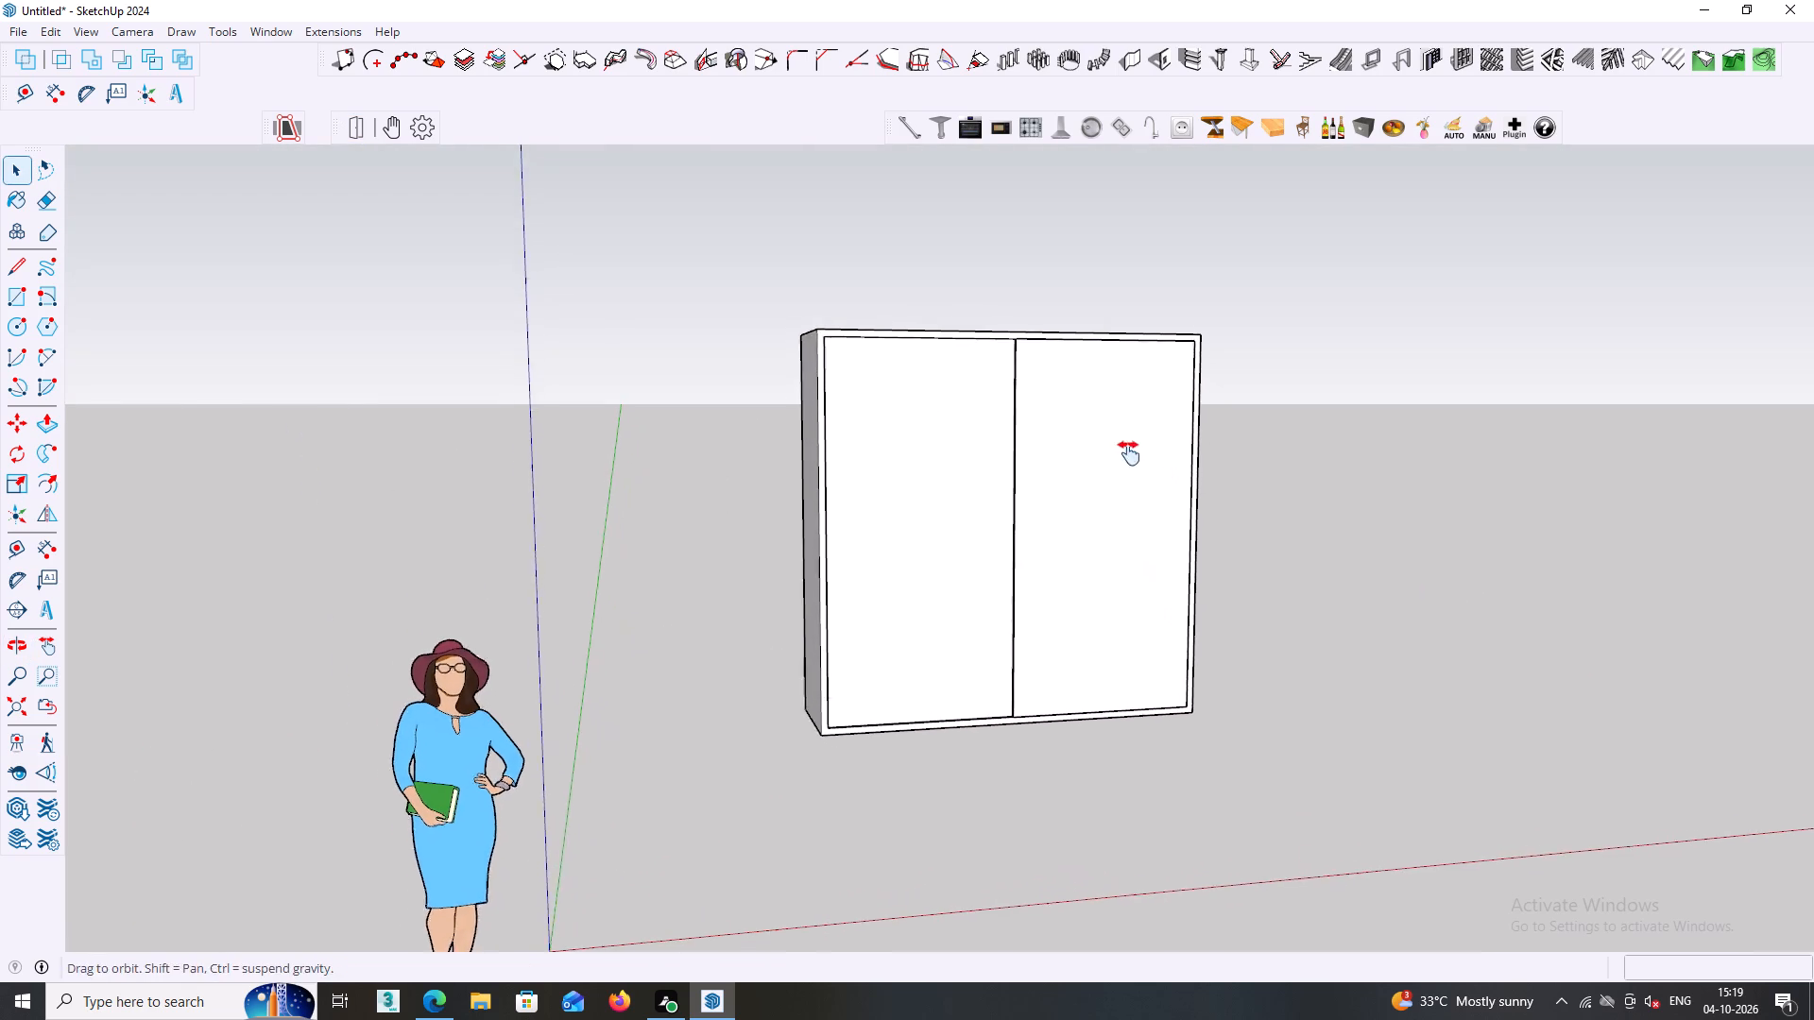
shift+middle_drag(1129, 453, 1117, 451)
click(432, 691)
scroll(502, 687, down, 2)
click(628, 711)
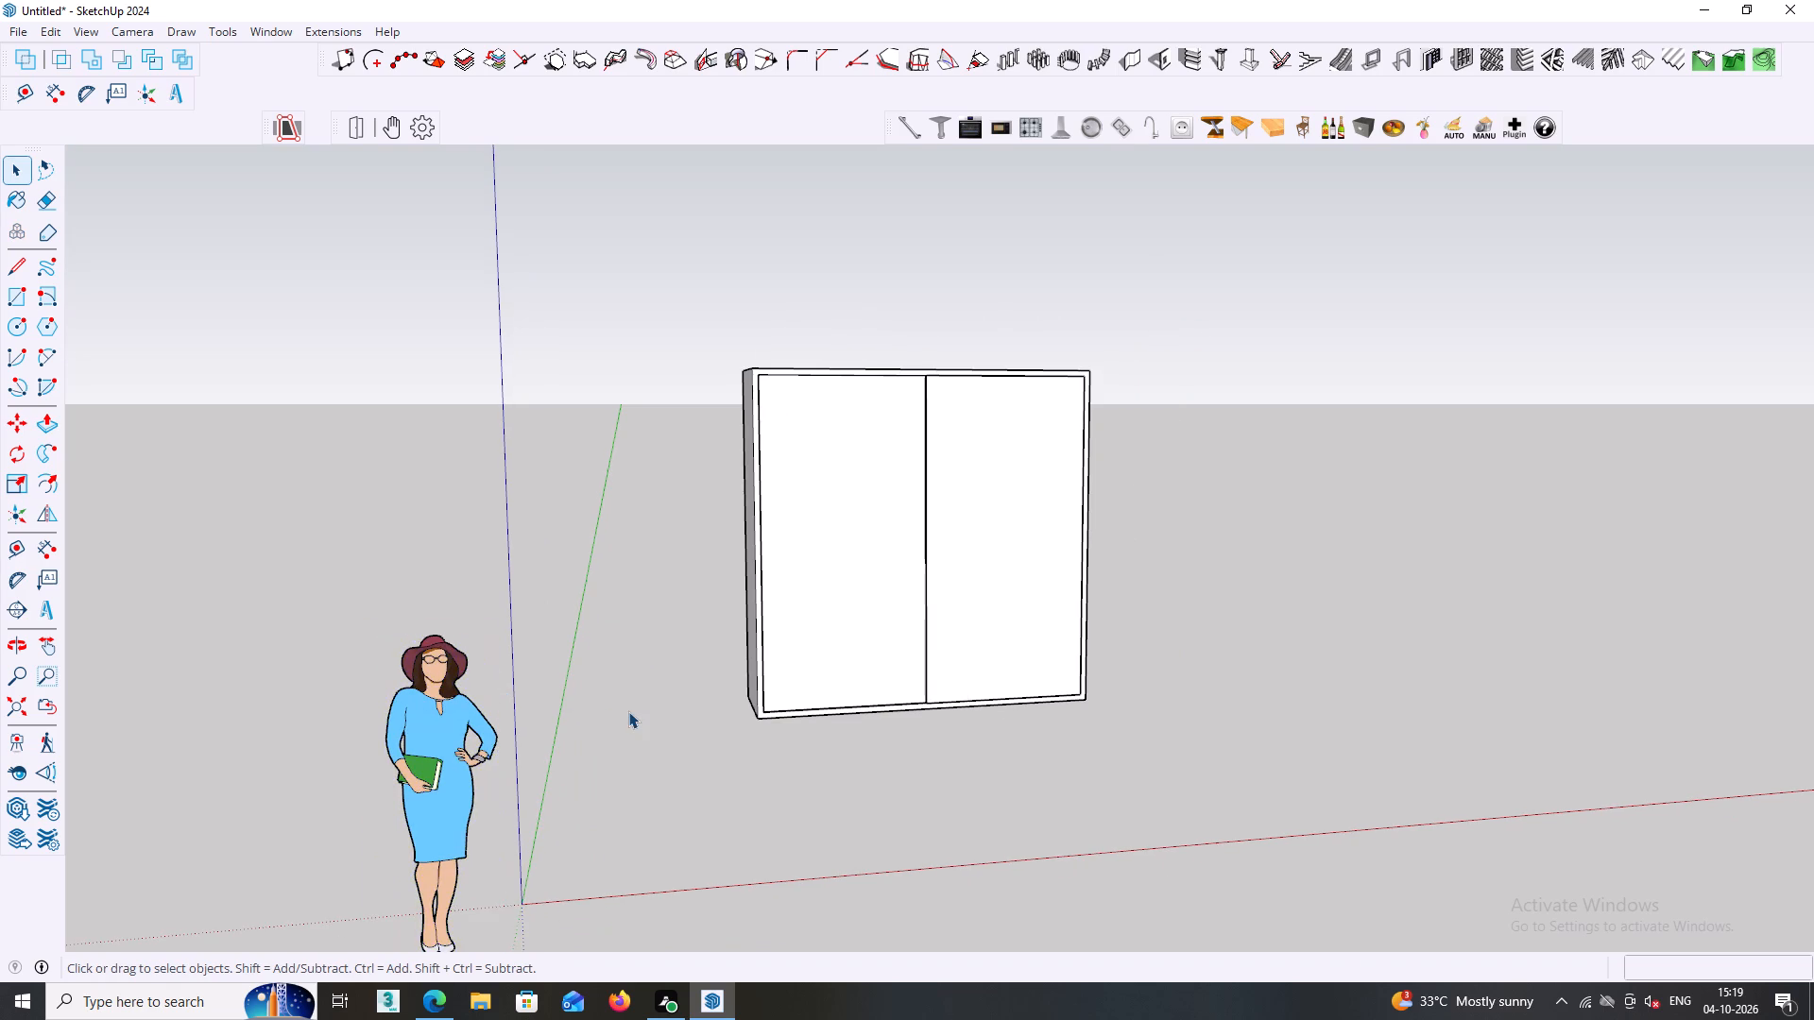
middle_drag(634, 706, 556, 509)
middle_drag(400, 660, 378, 723)
scroll(400, 665, down, 1)
scroll(429, 656, up, 1)
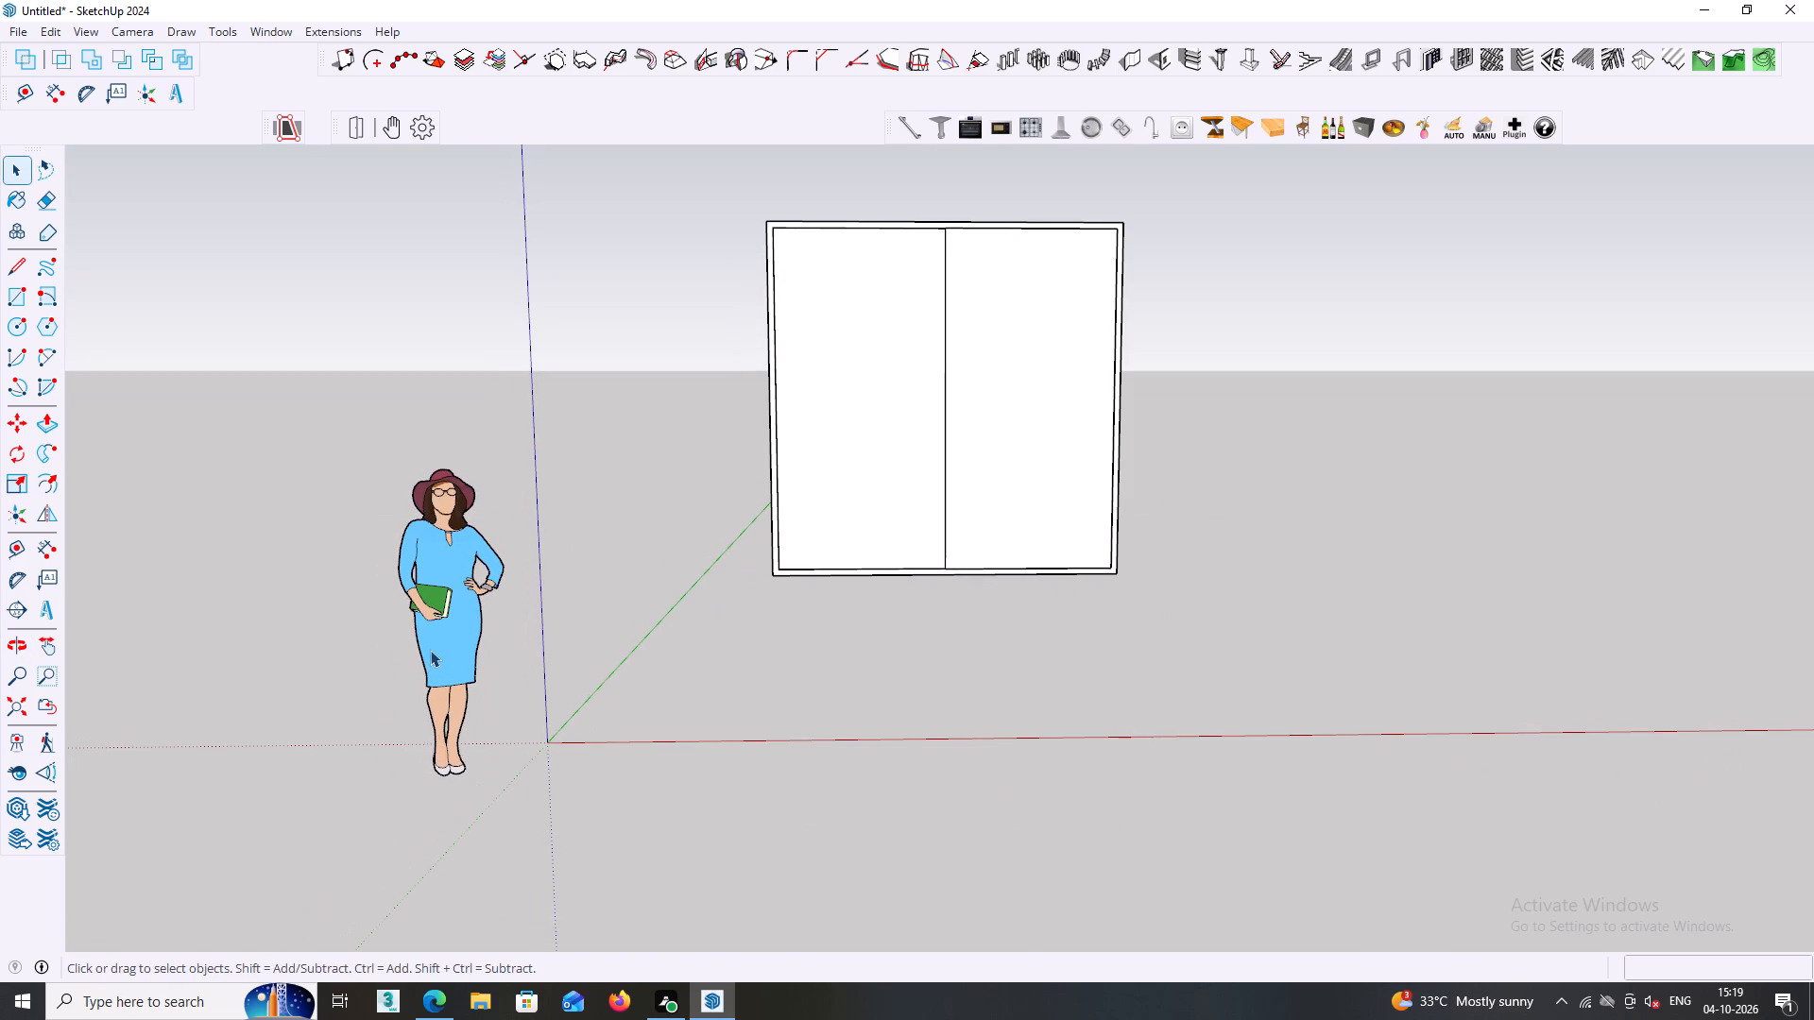
middle_drag(456, 619, 374, 710)
scroll(461, 763, up, 2)
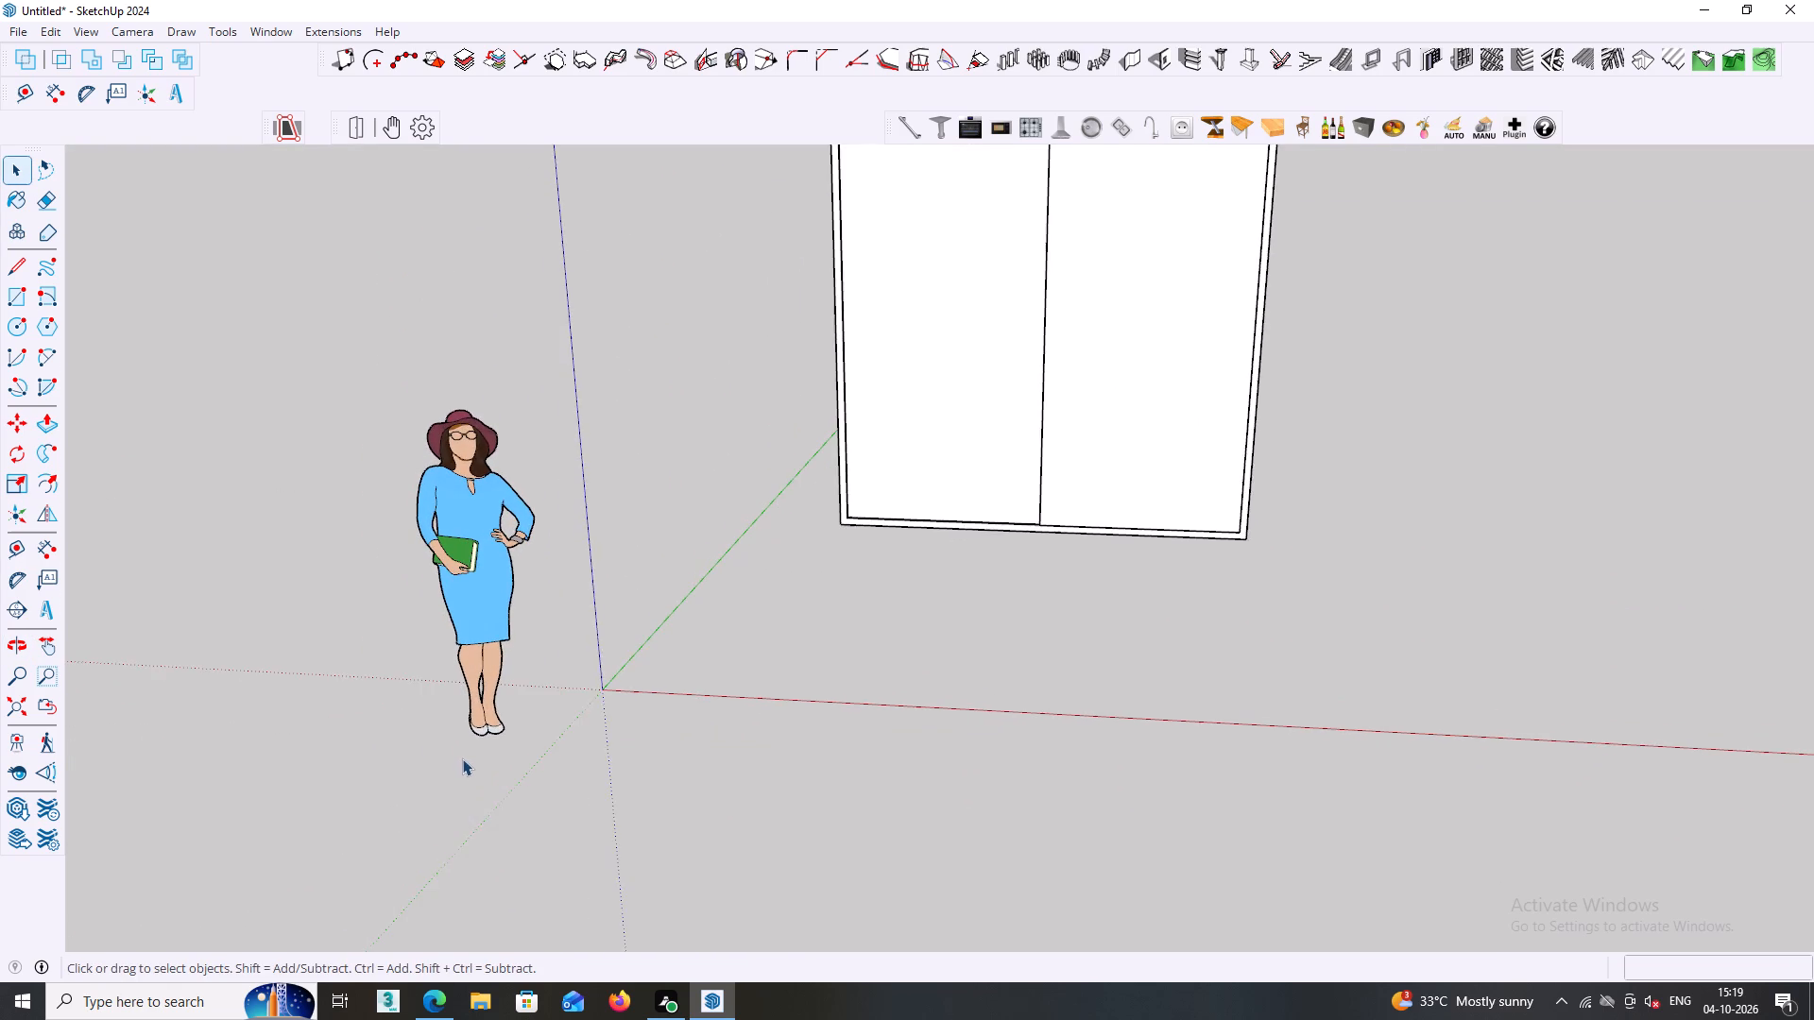
scroll(462, 758, up, 1)
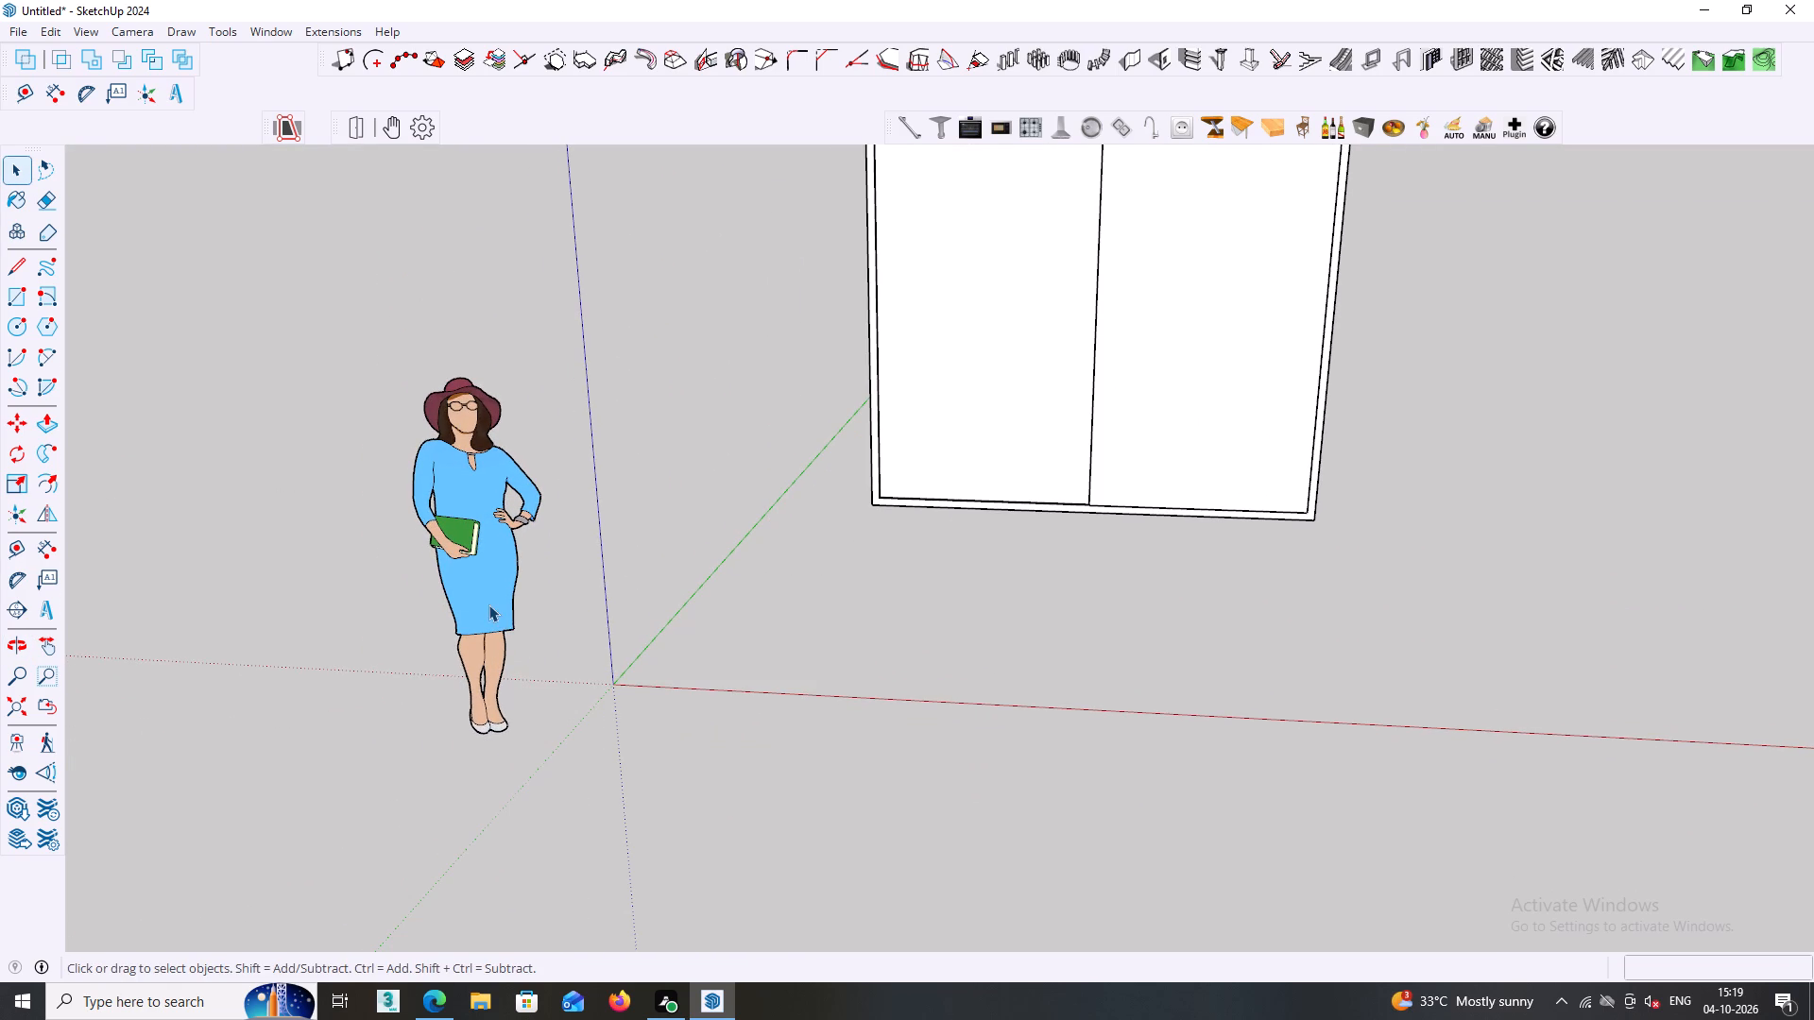
middle_drag(508, 611, 324, 709)
middle_drag(645, 641, 842, 603)
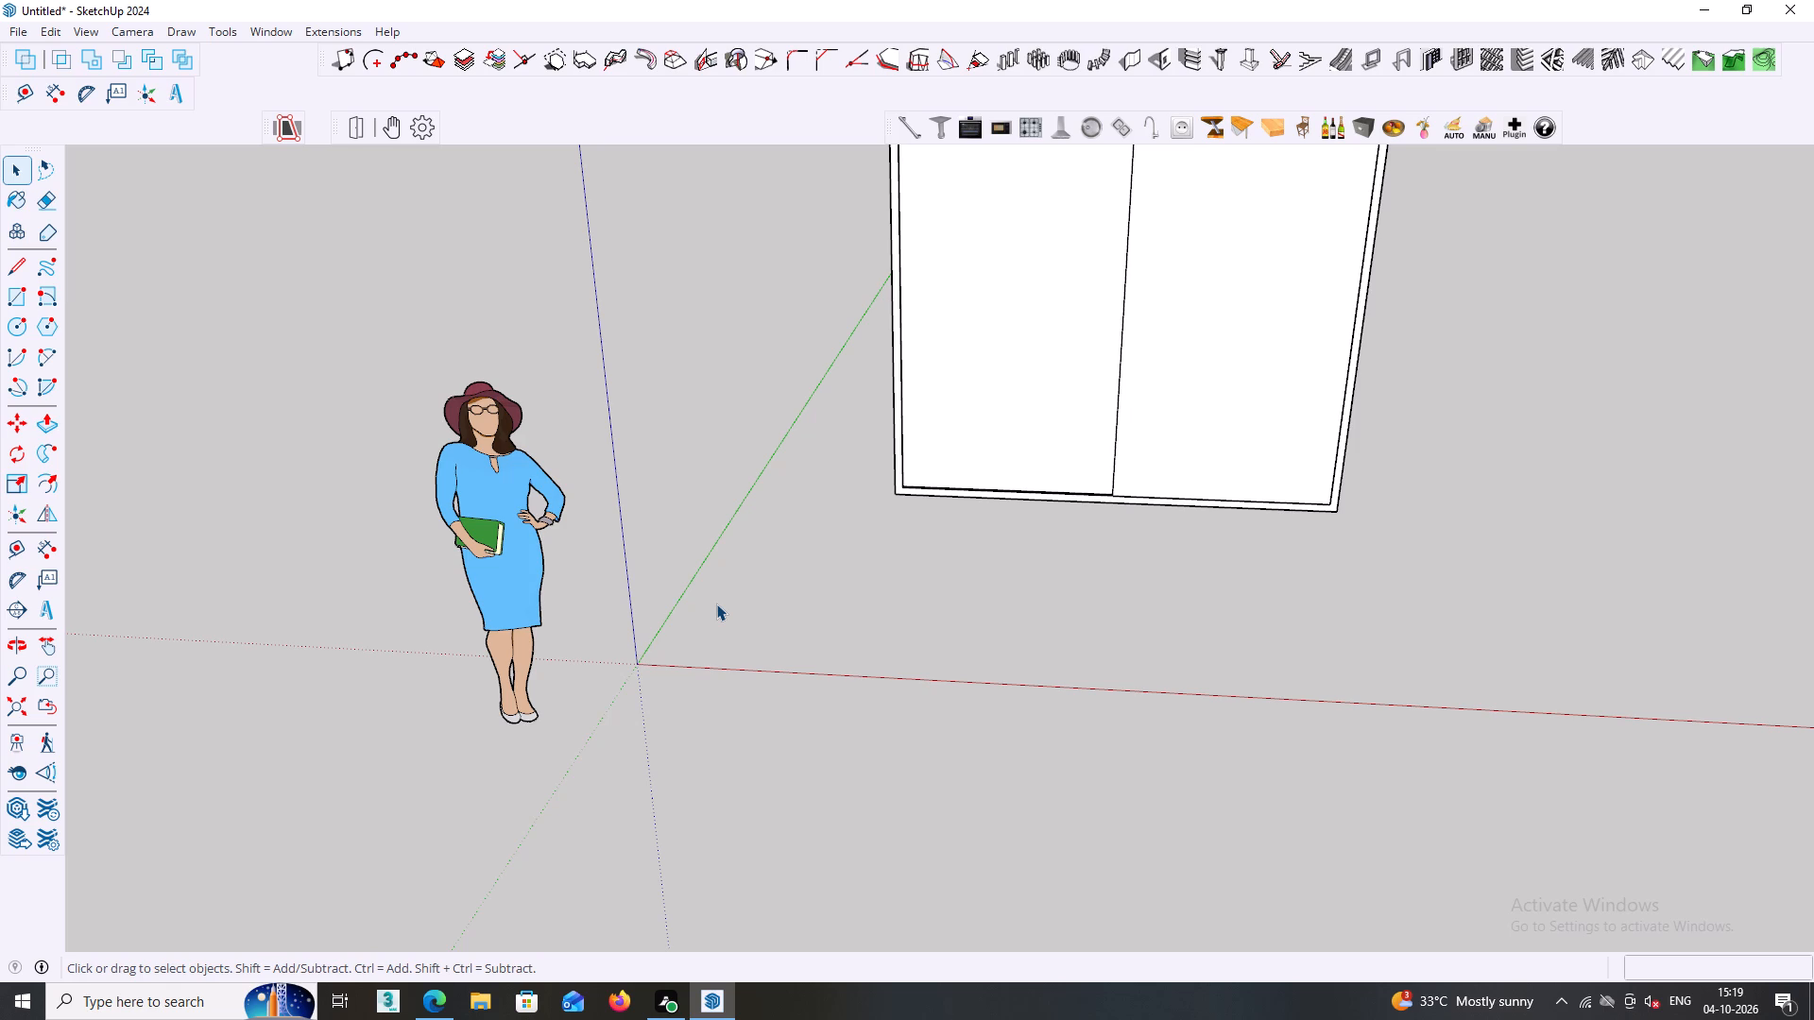
Delete the standing scale figure beside the wardrobe.
click(514, 569)
right_click(513, 571)
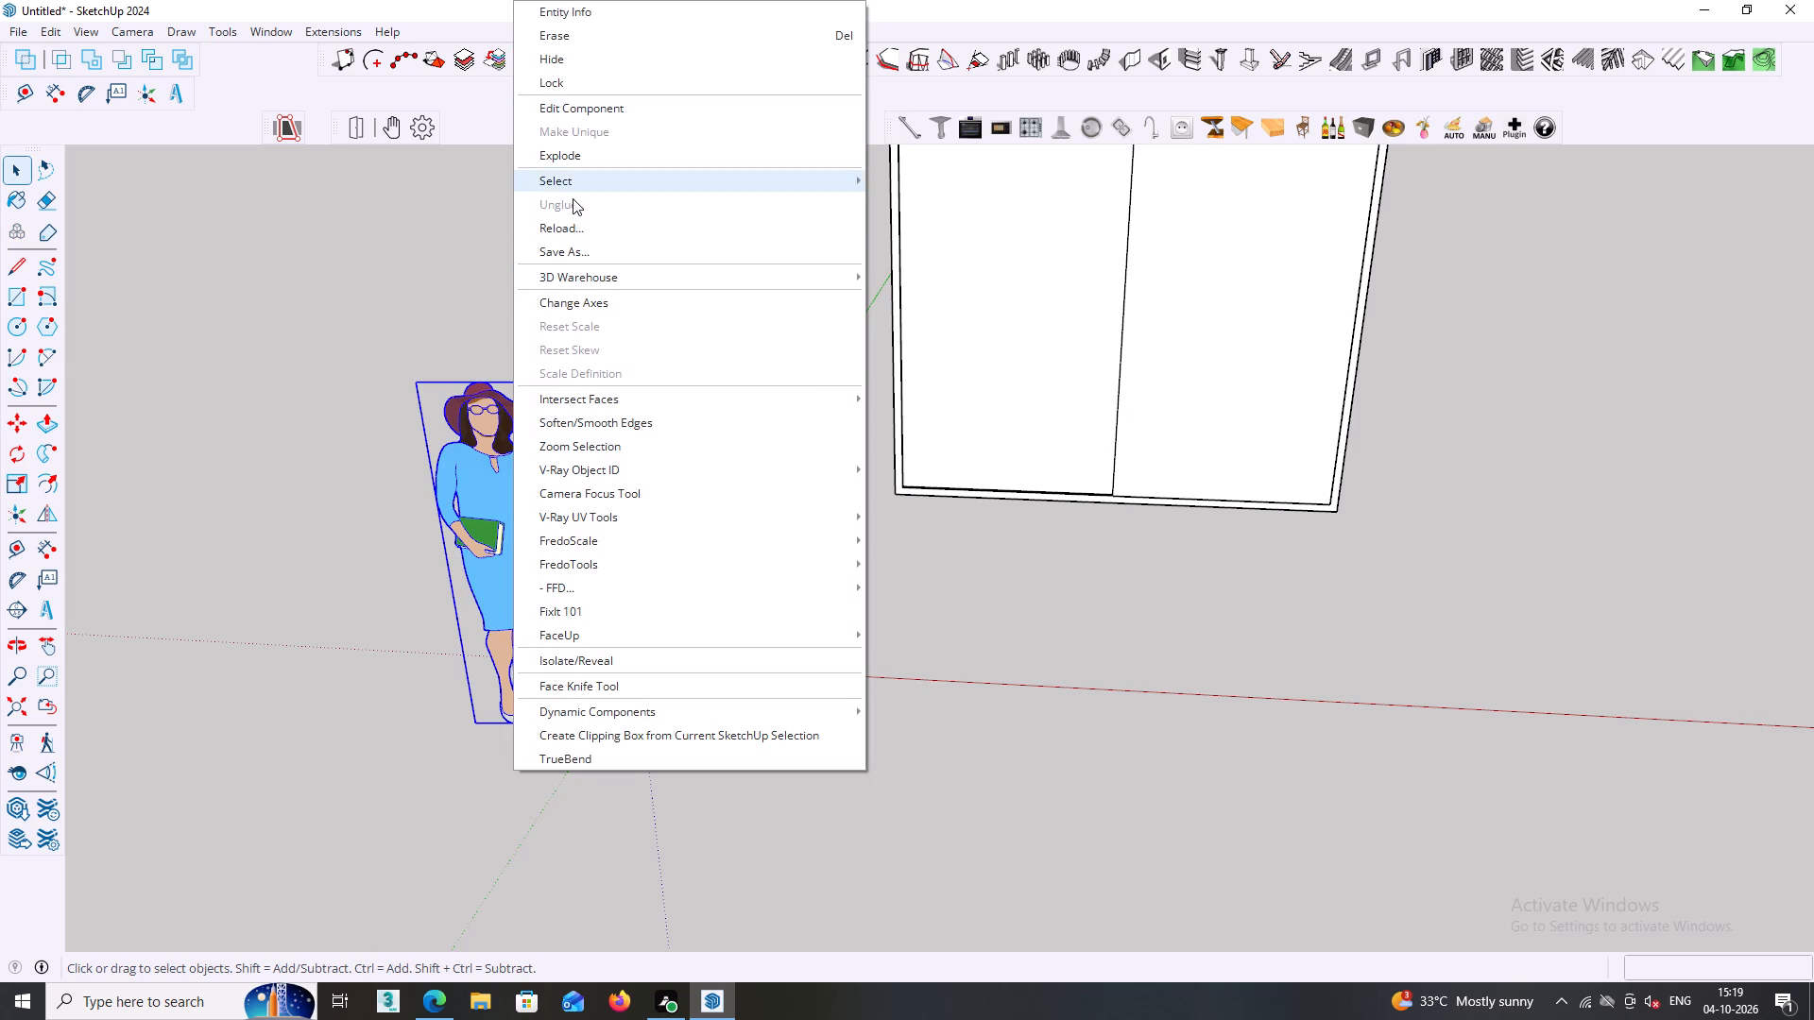
click(454, 354)
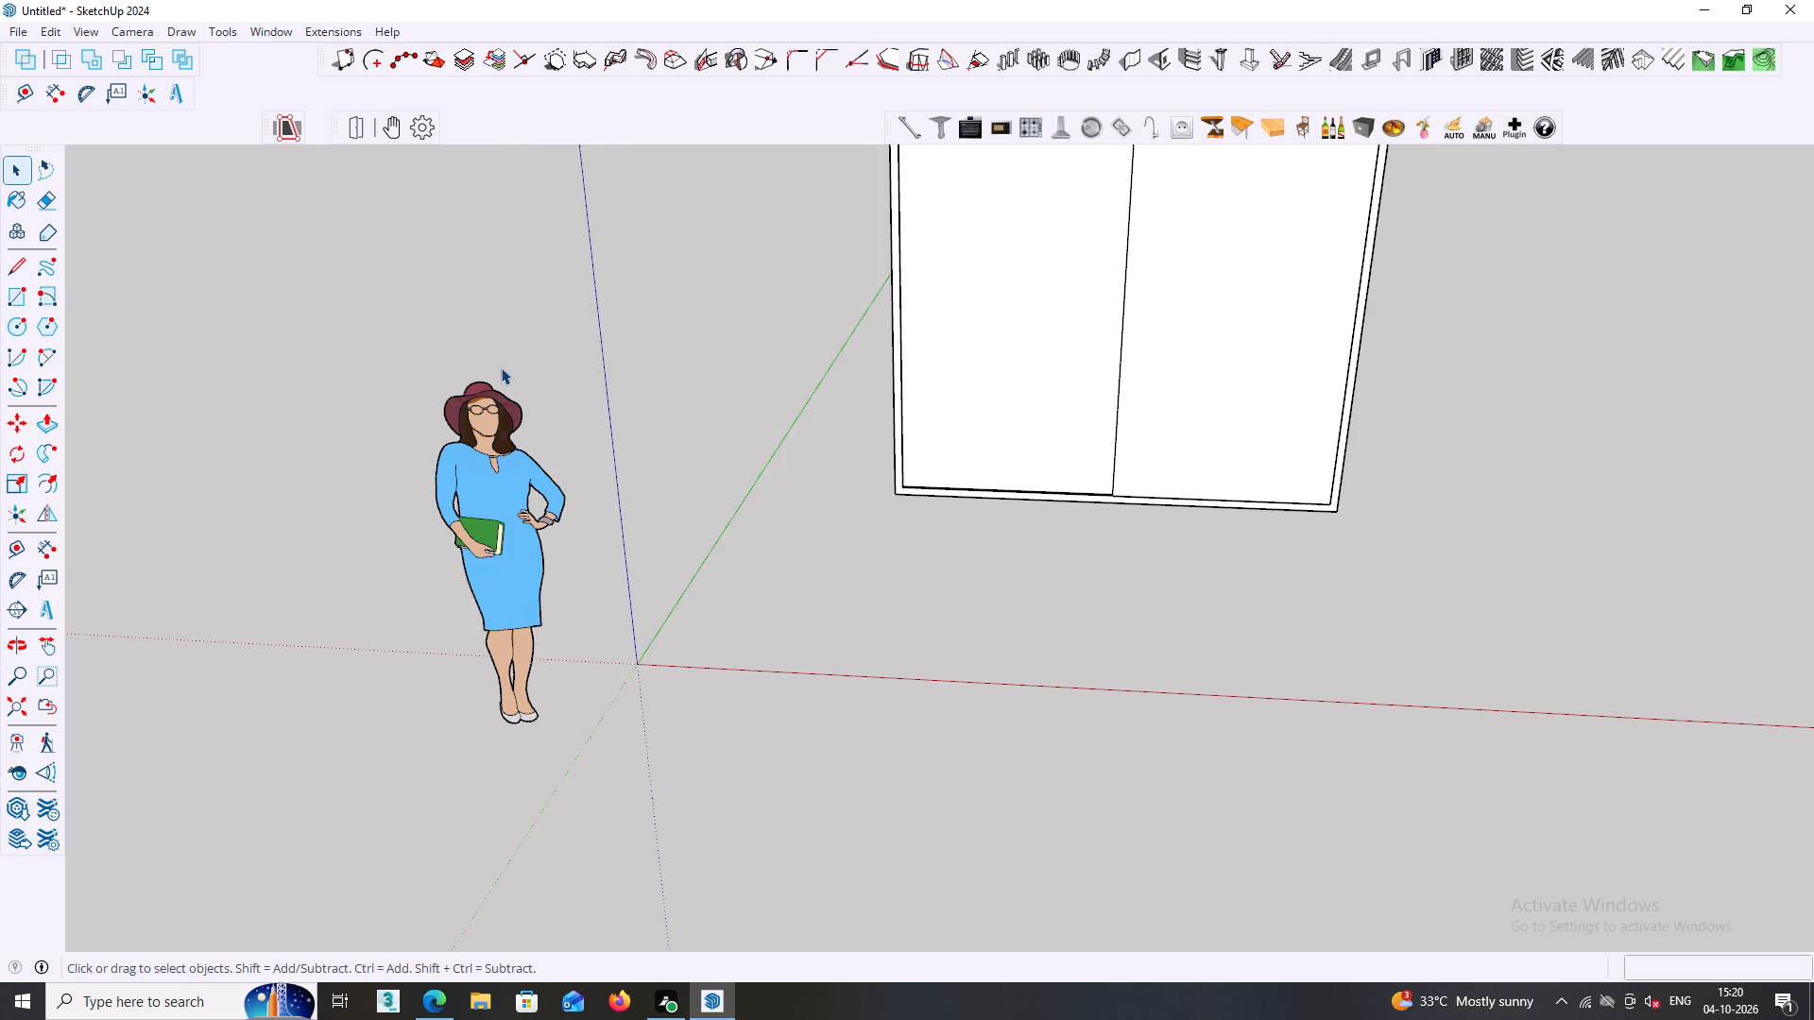
click(519, 443)
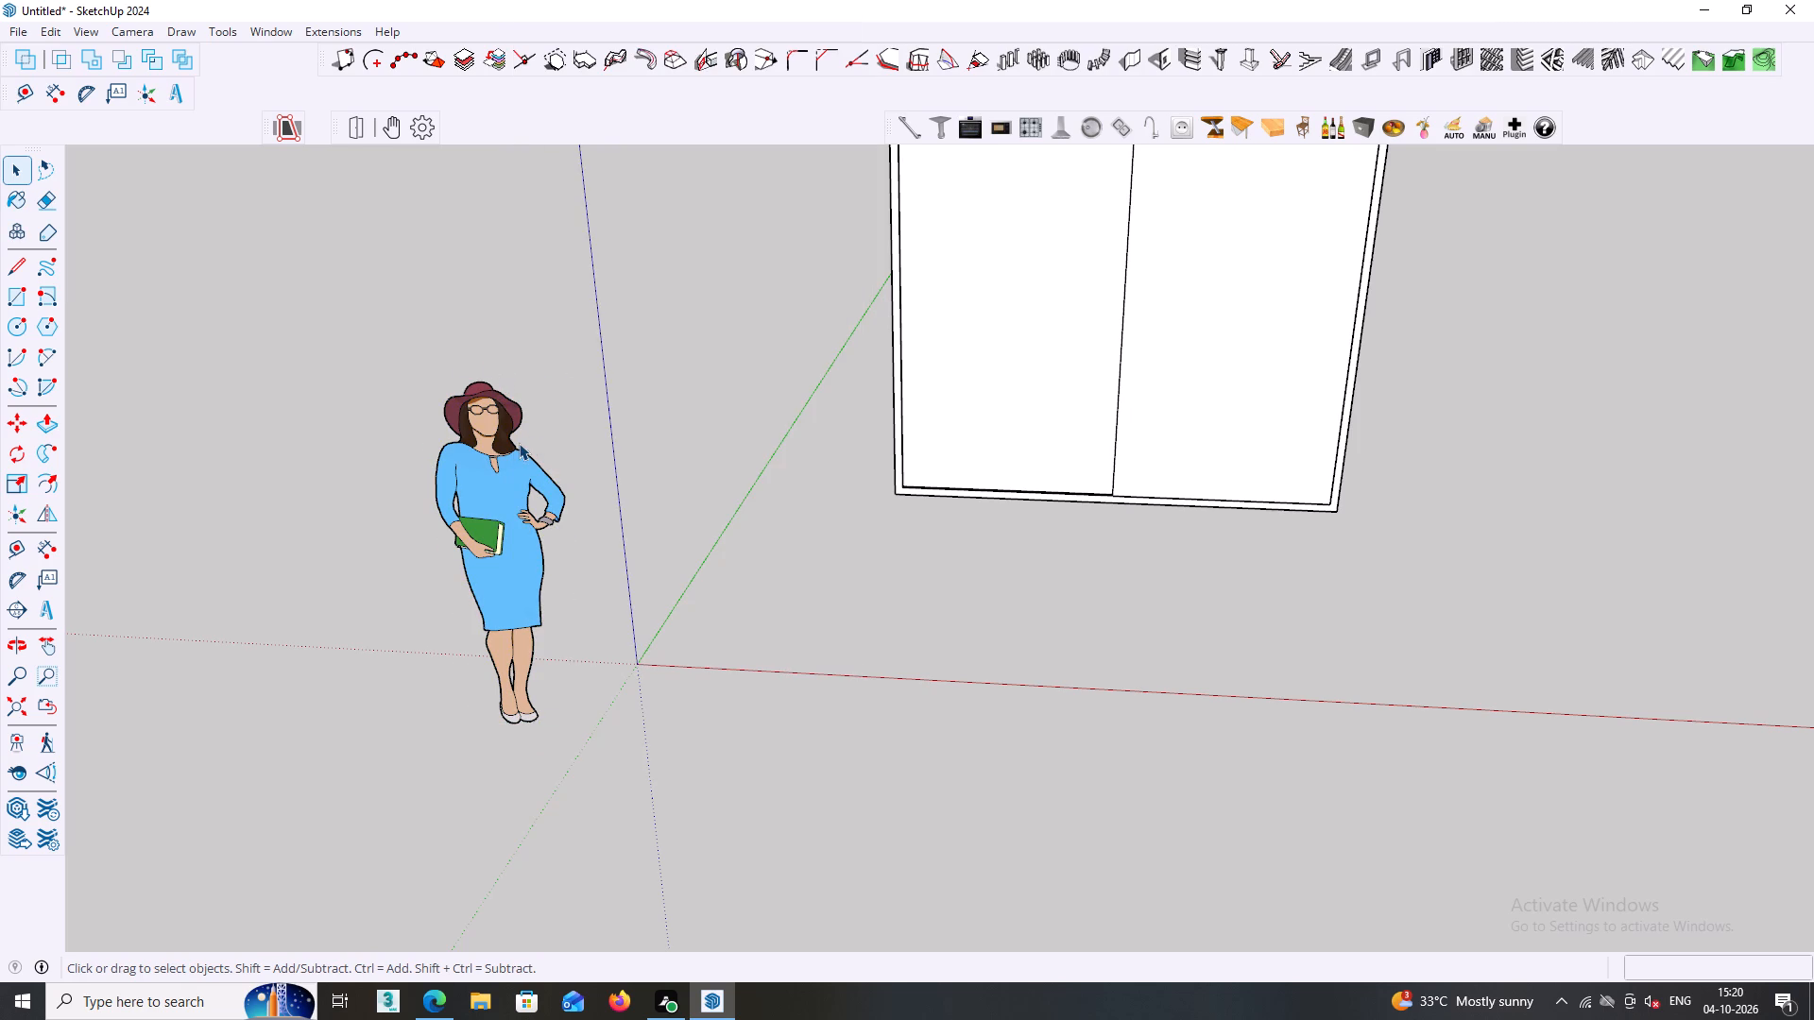
click(501, 433)
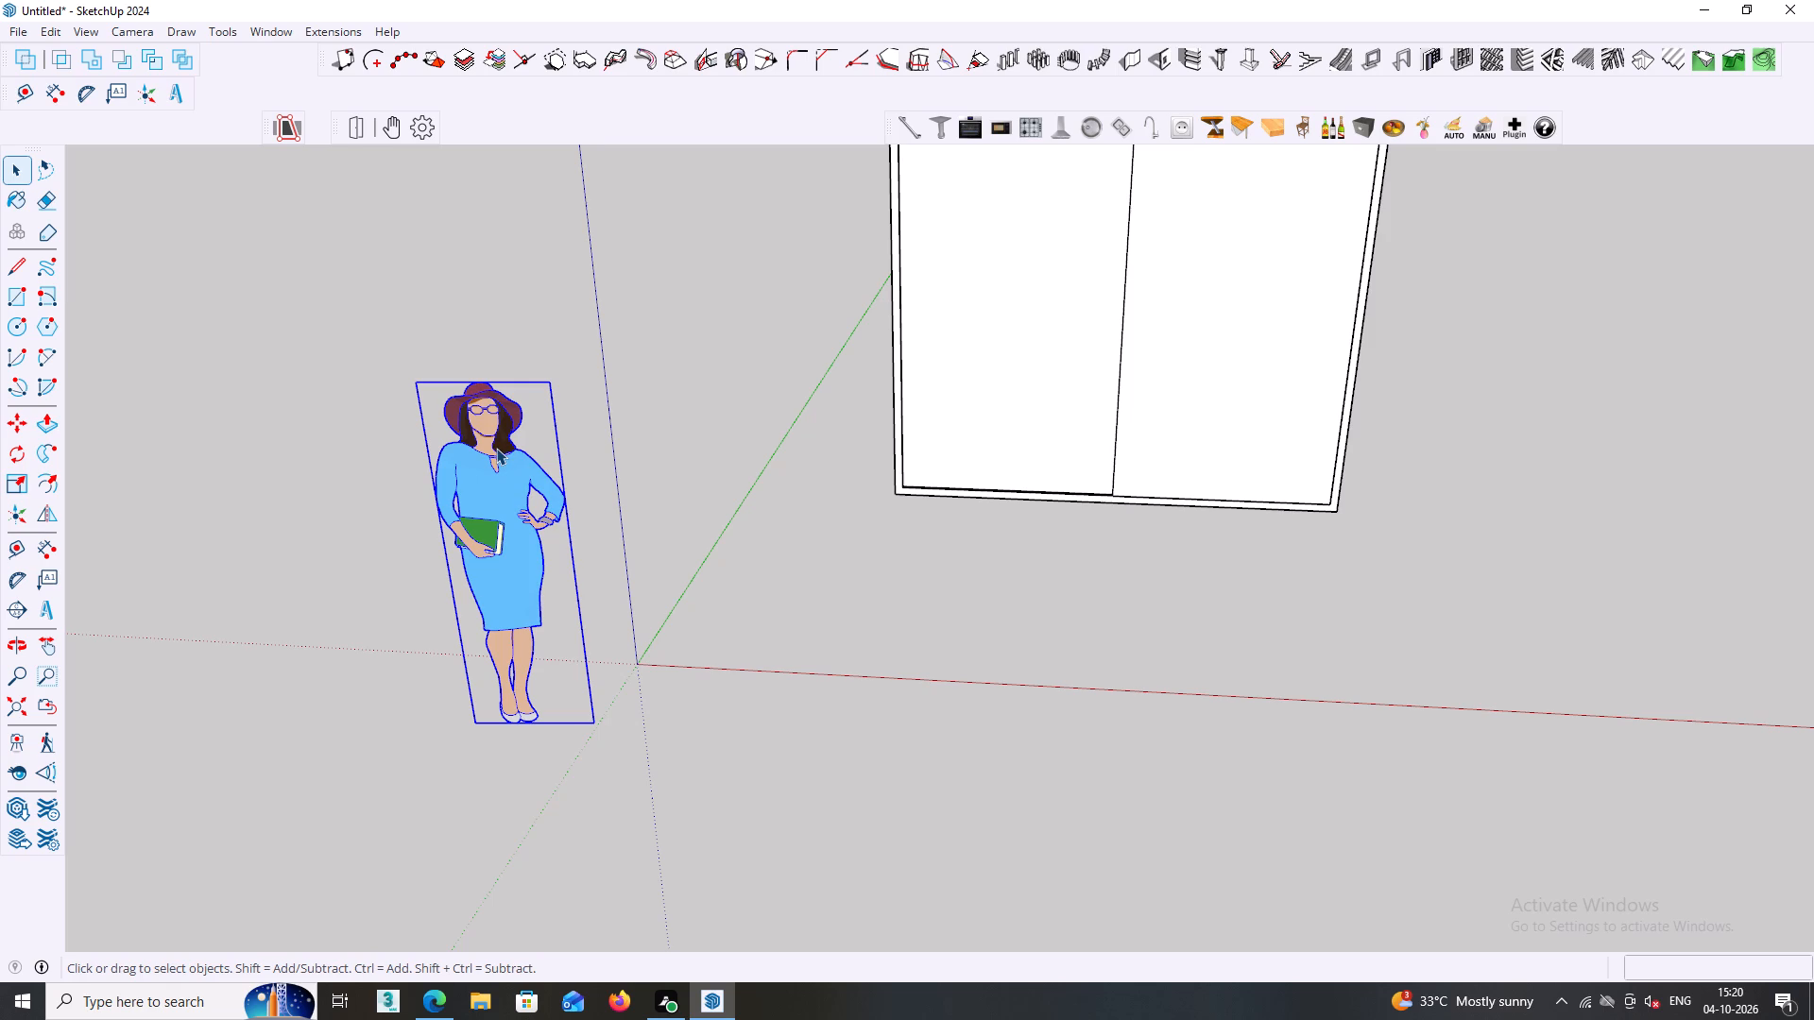
key(Delete)
Examine the closed wardrobe's front, top and sides from several angles.
scroll(510, 448, down, 5)
middle_drag(792, 532, 964, 514)
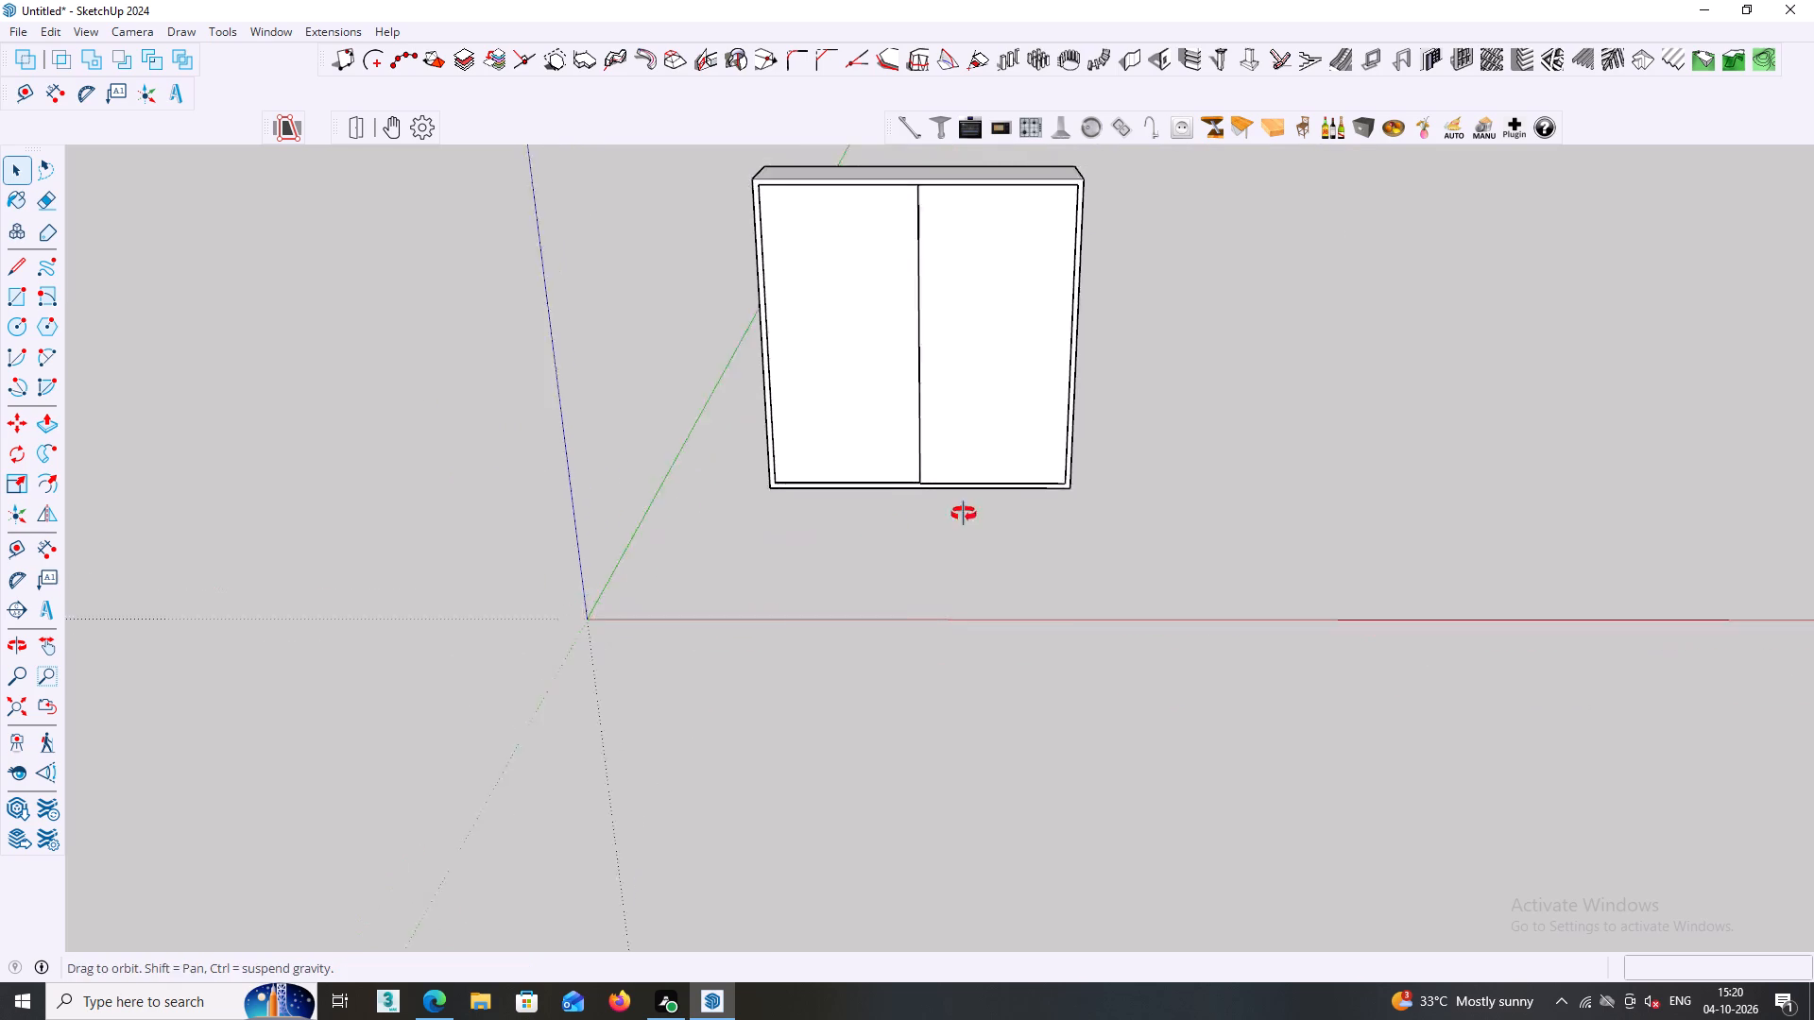
middle_drag(964, 514, 1020, 504)
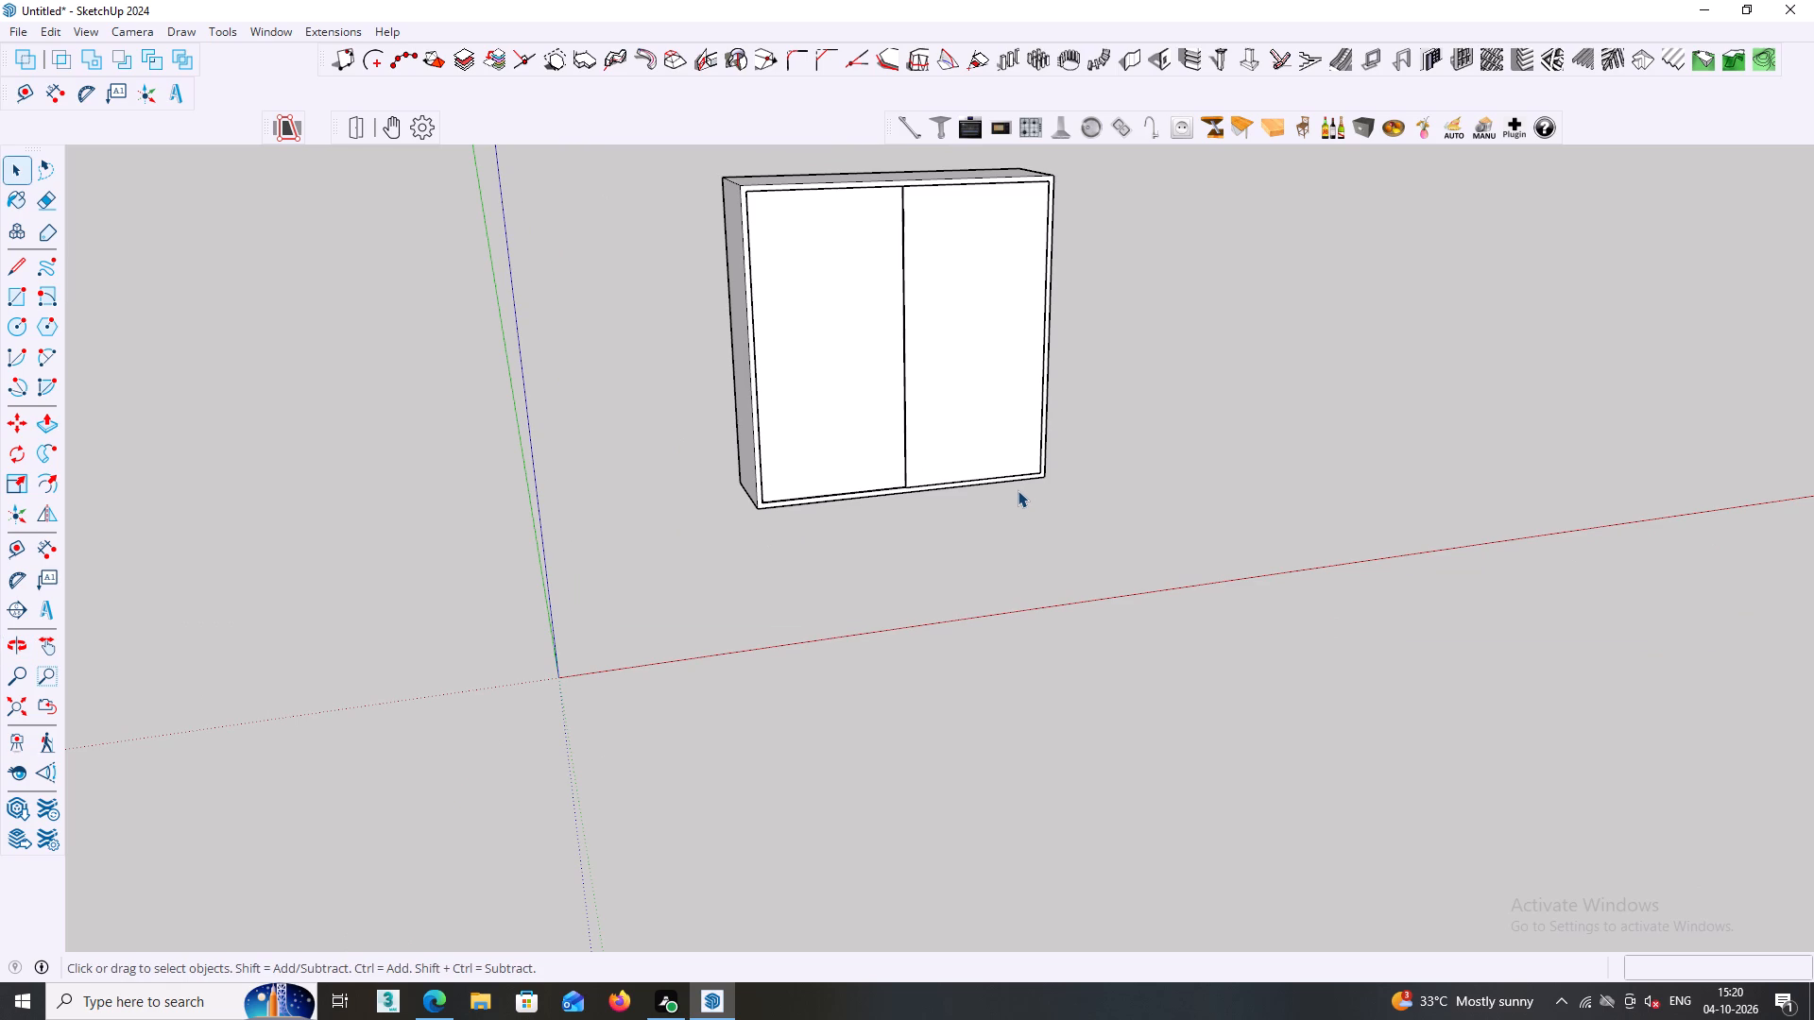
shift+middle_drag(1018, 490, 925, 556)
middle_drag(813, 333, 799, 333)
middle_drag(890, 290, 907, 291)
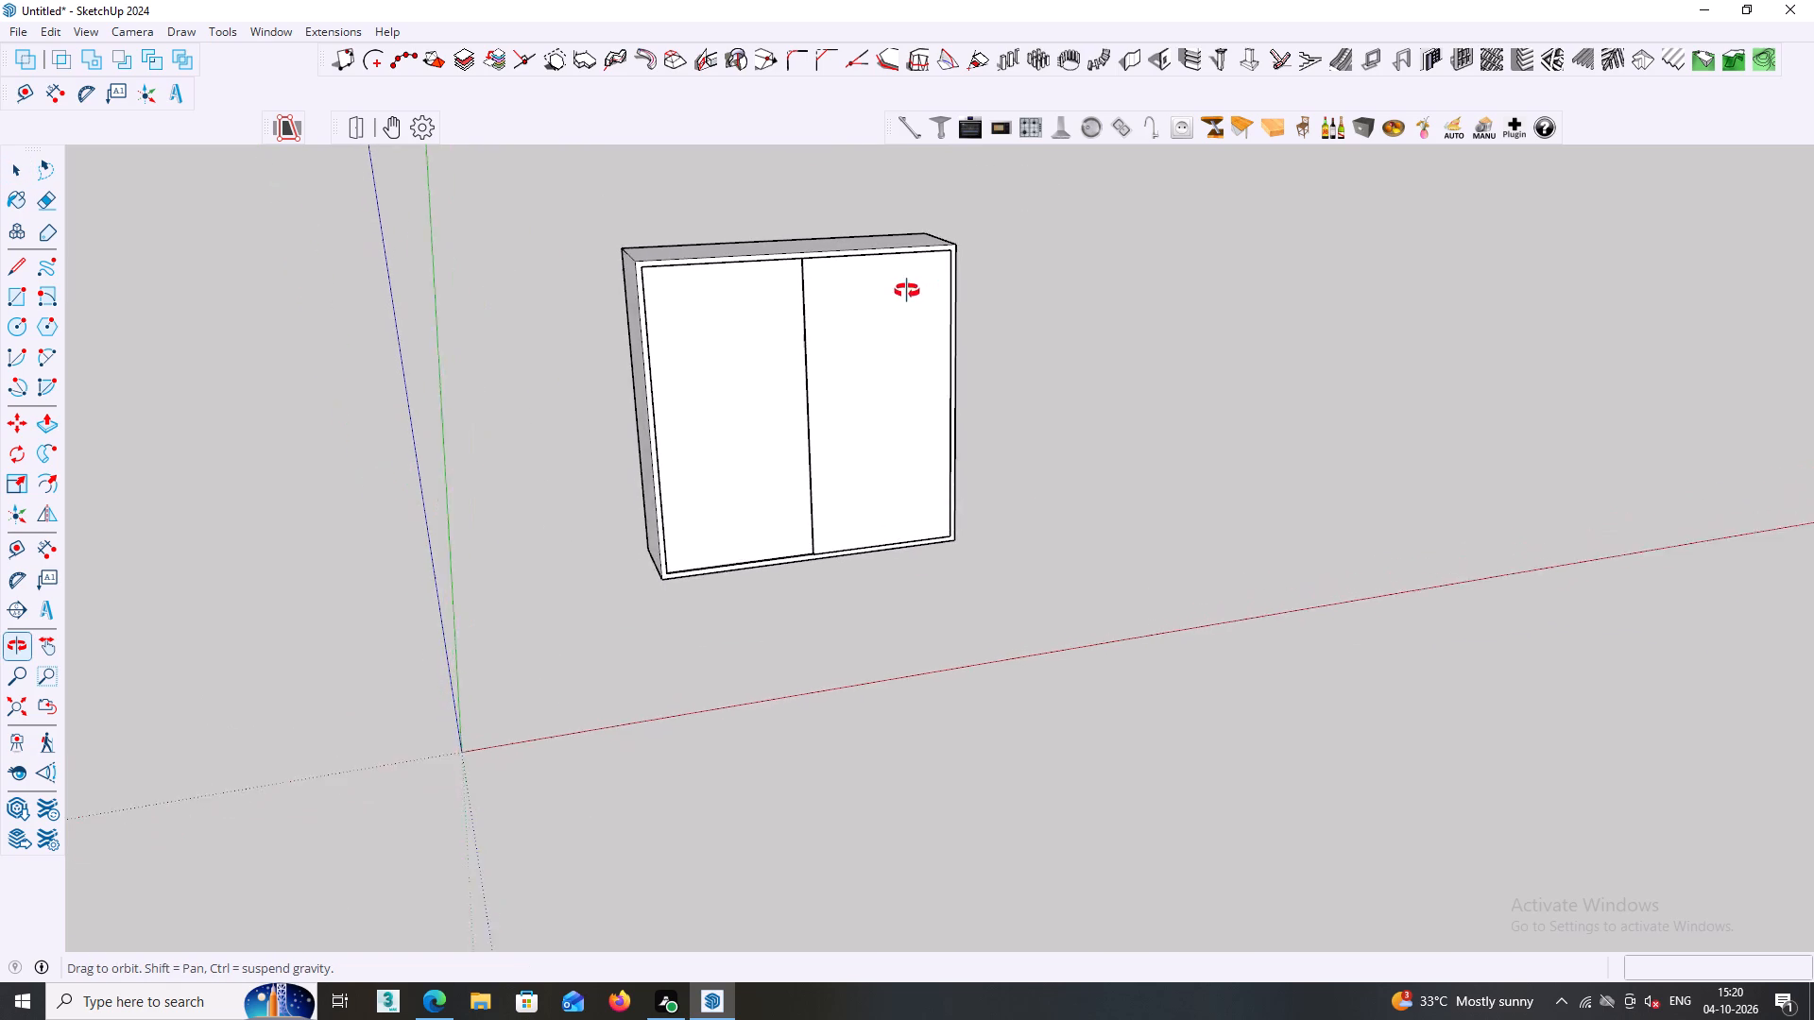
middle_drag(907, 291, 853, 293)
middle_drag(921, 297, 930, 450)
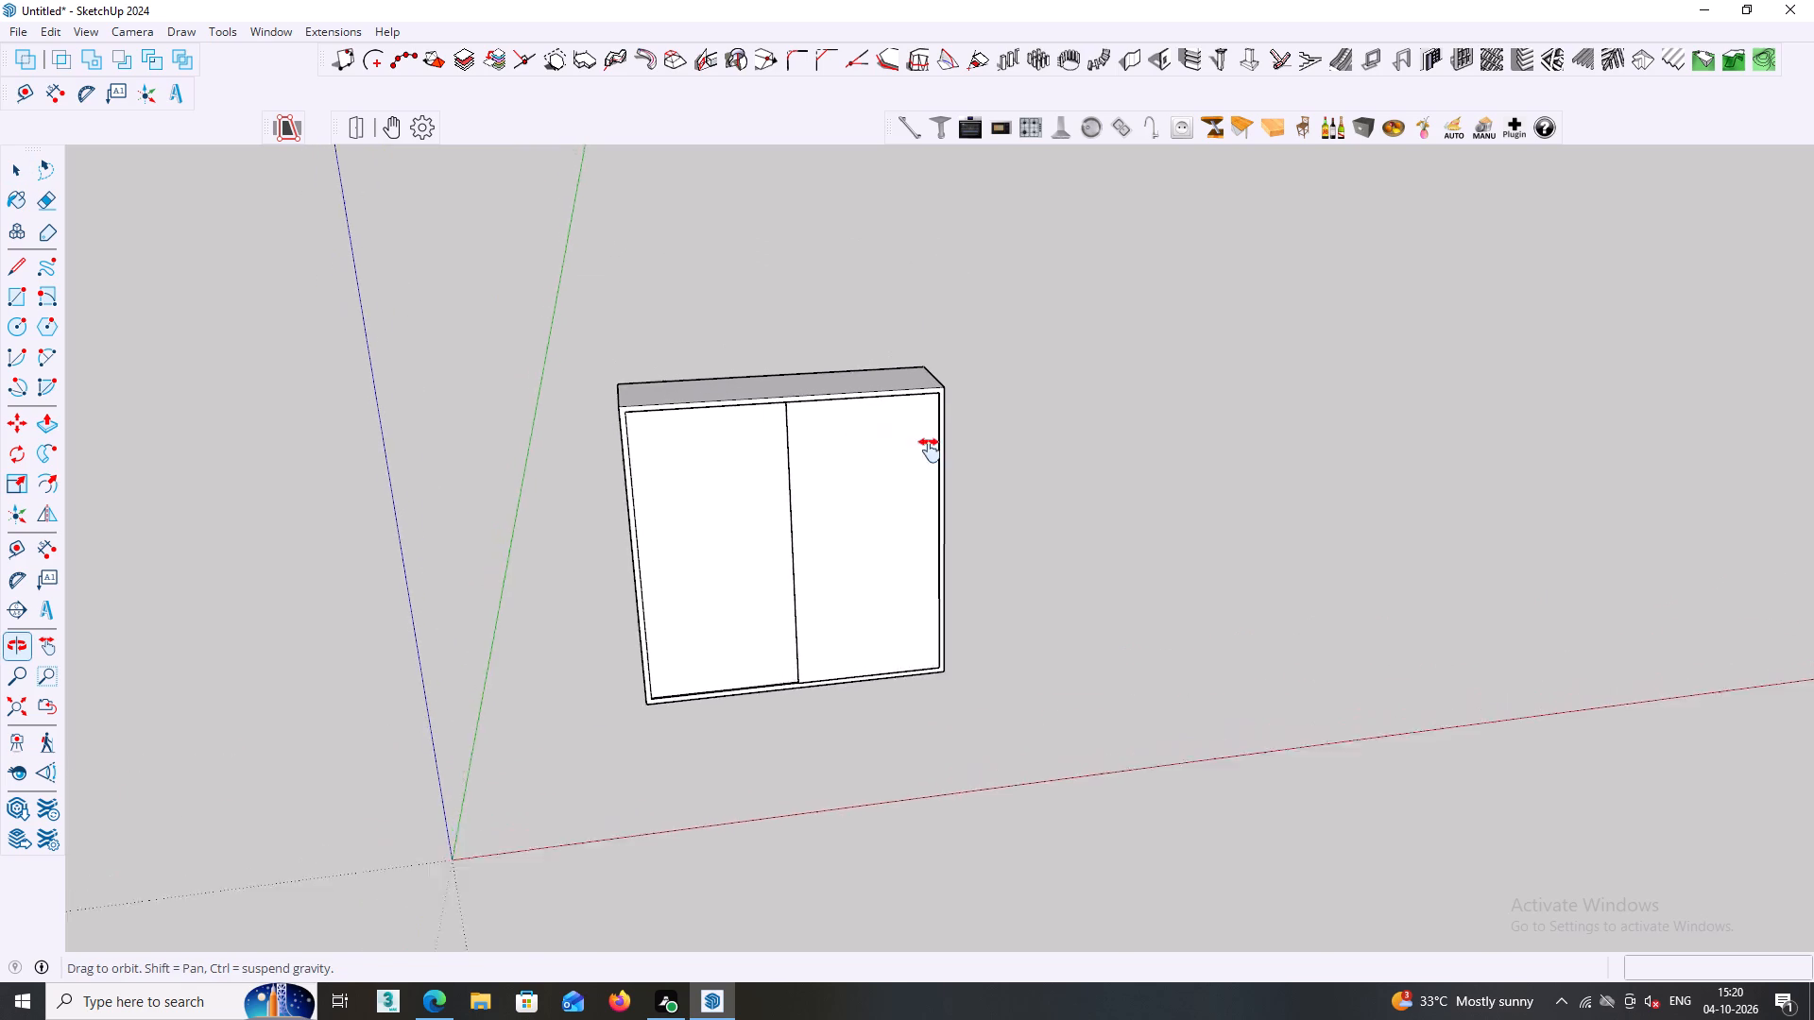
middle_drag(930, 450, 989, 455)
middle_drag(895, 423, 922, 467)
middle_drag(907, 468, 949, 504)
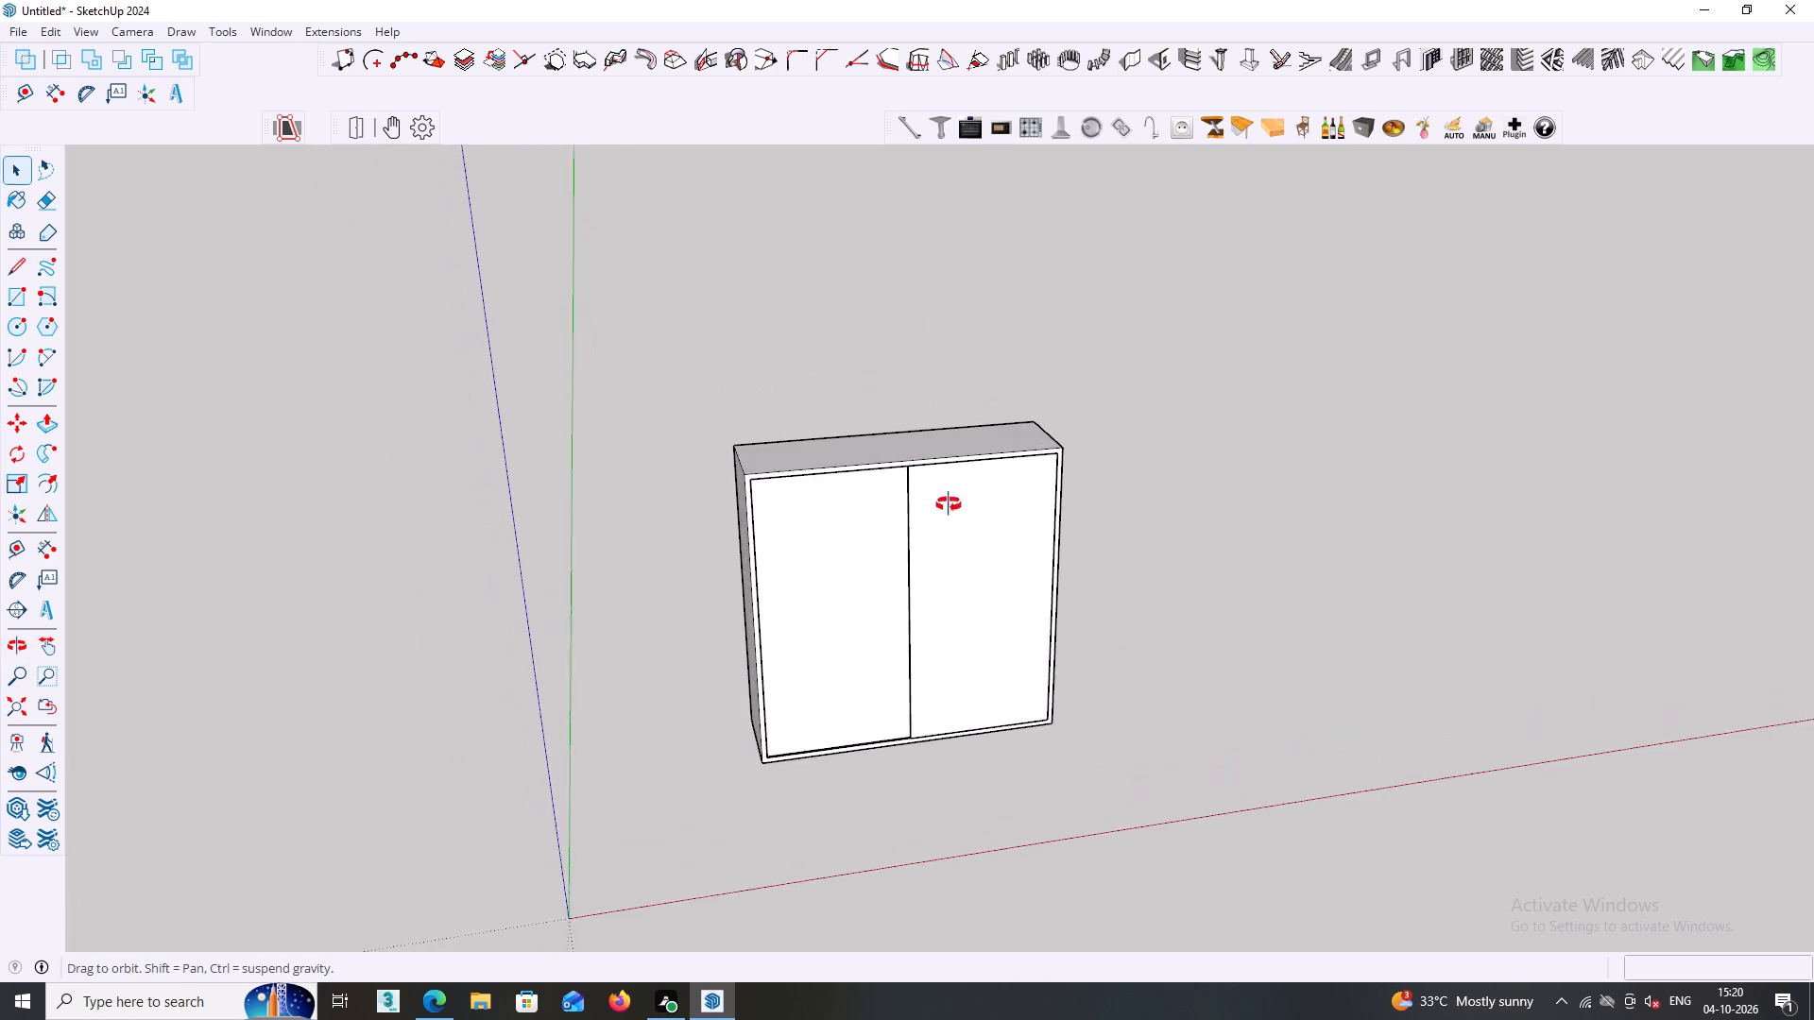
middle_drag(949, 504, 1117, 511)
Draw an upright rectangle 7' wide and about 1' 10 5/16" high on the wardrobe's top rear edge, parallel to its front.
scroll(680, 556, up, 2)
middle_drag(783, 532, 703, 584)
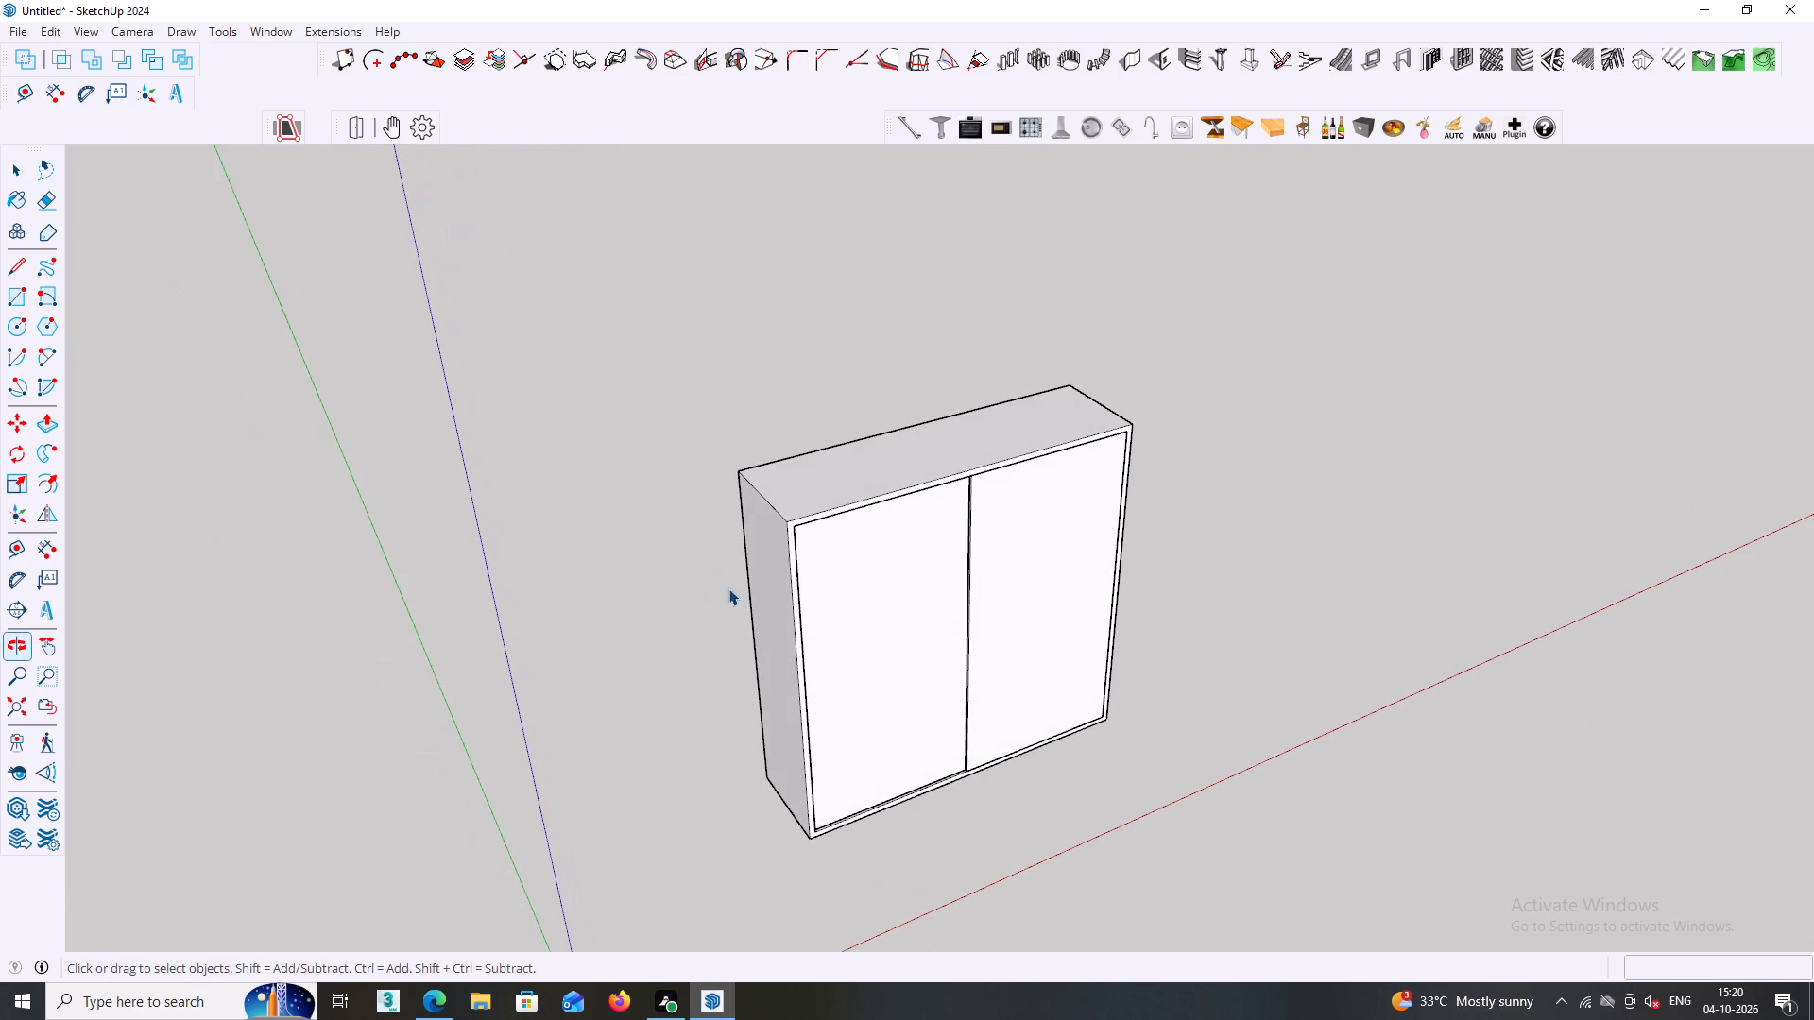
middle_drag(798, 578, 755, 571)
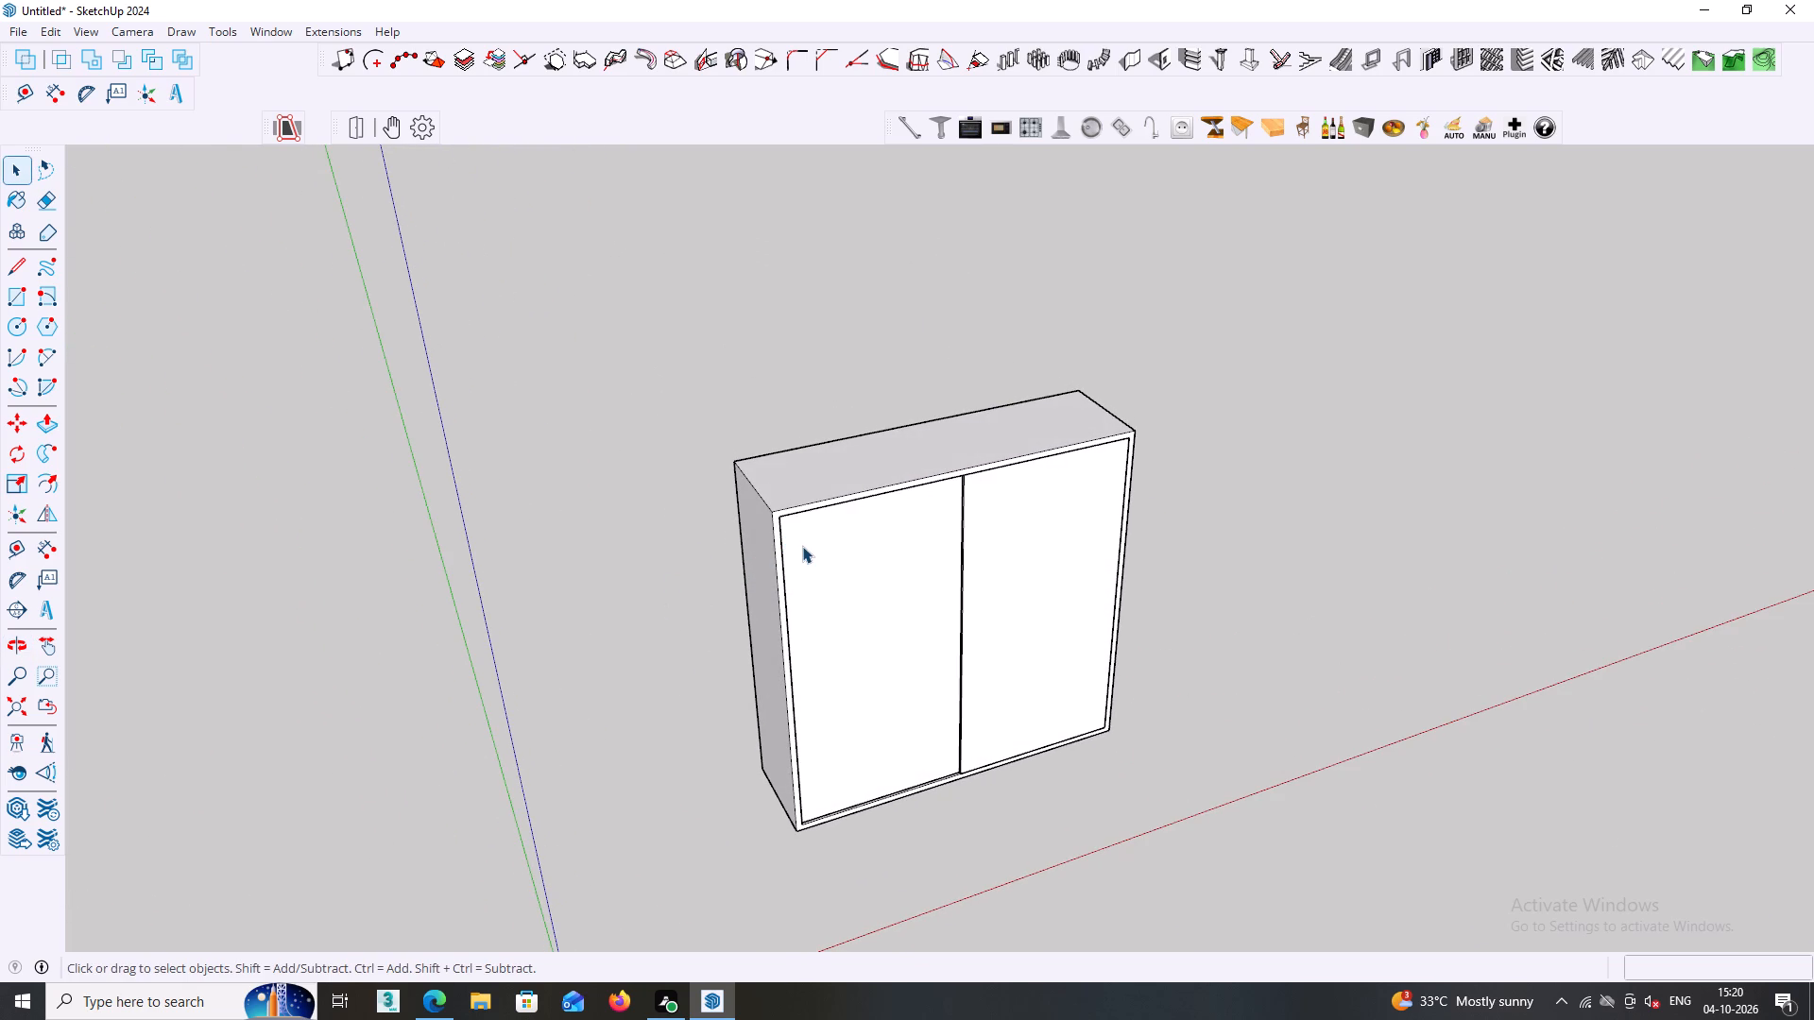
key(r)
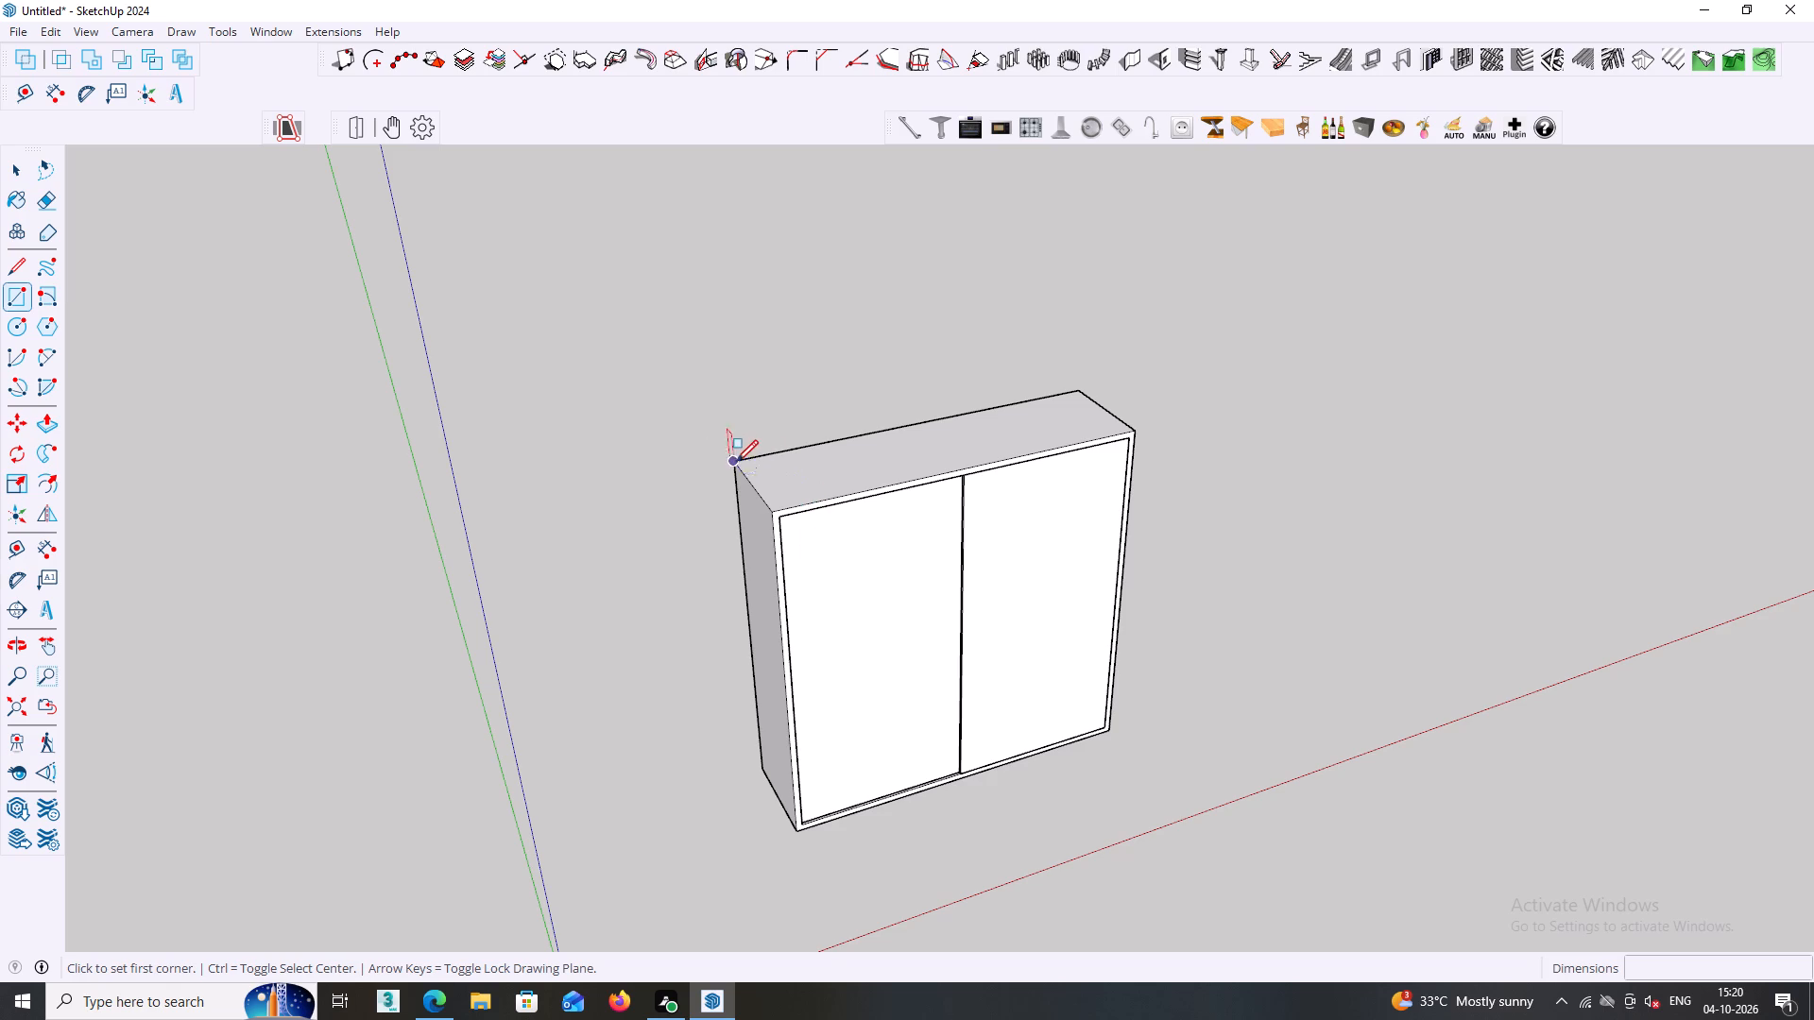
click(737, 463)
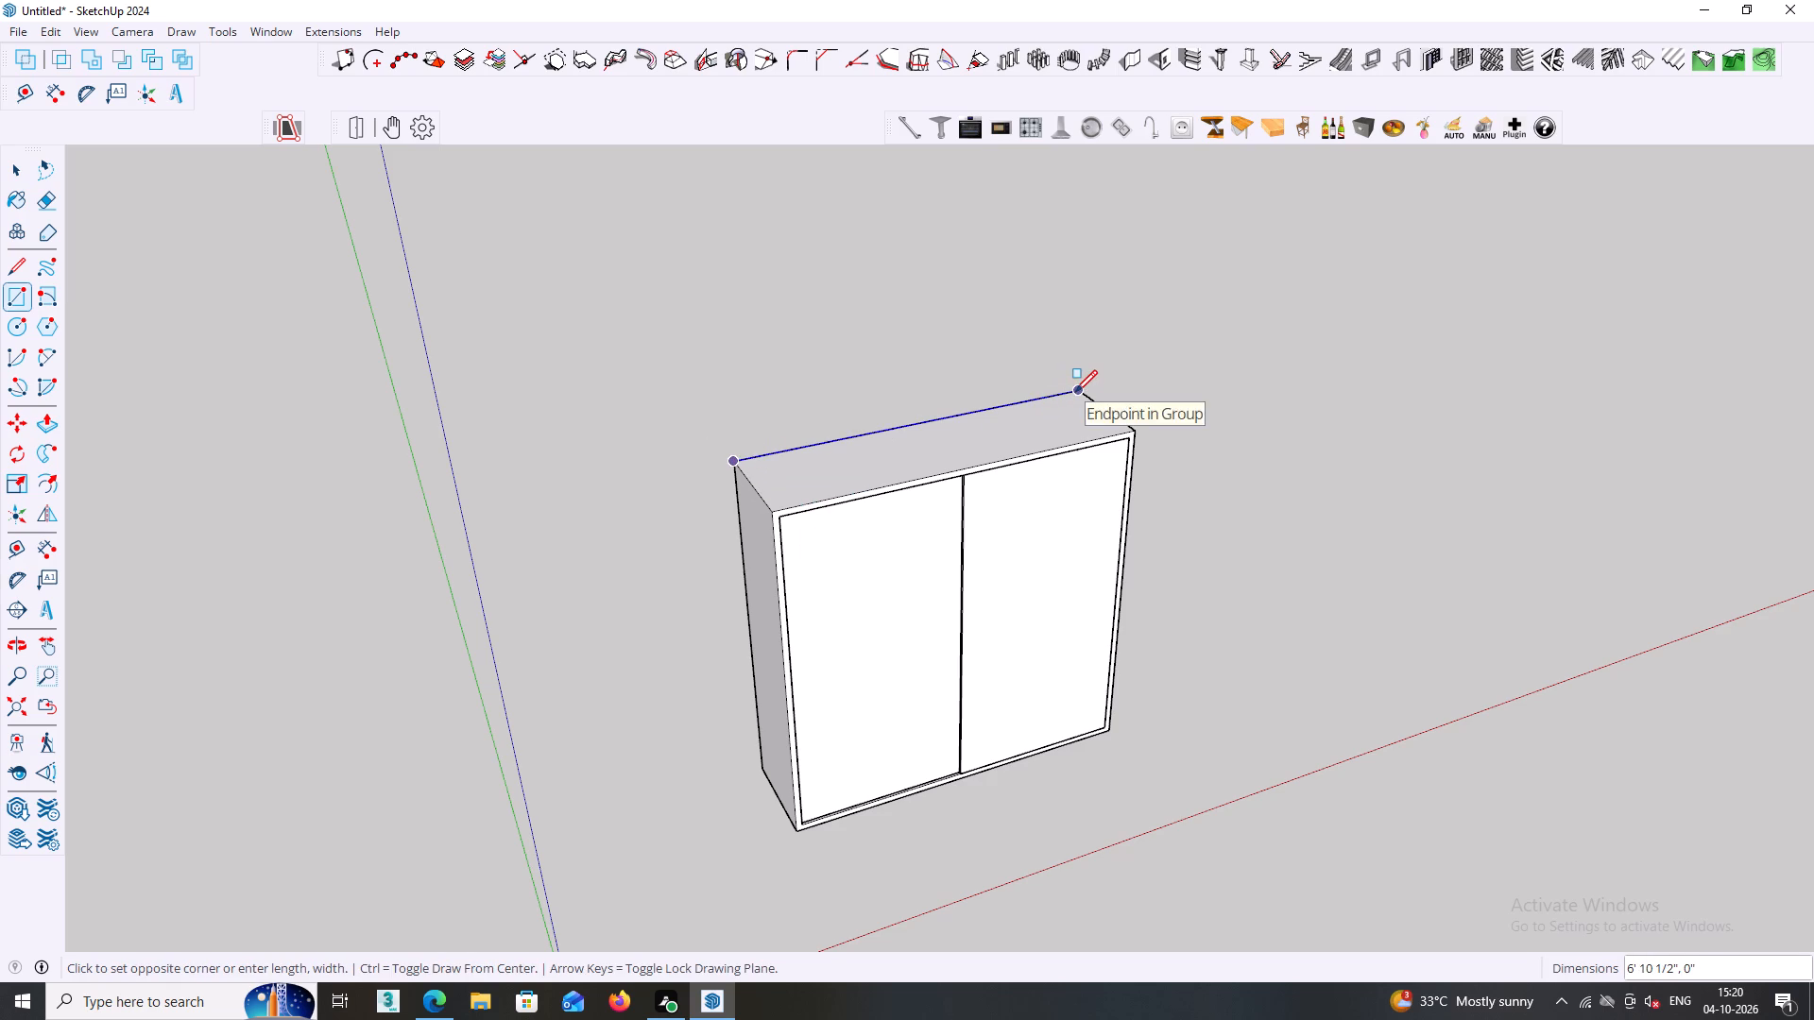
click(1075, 392)
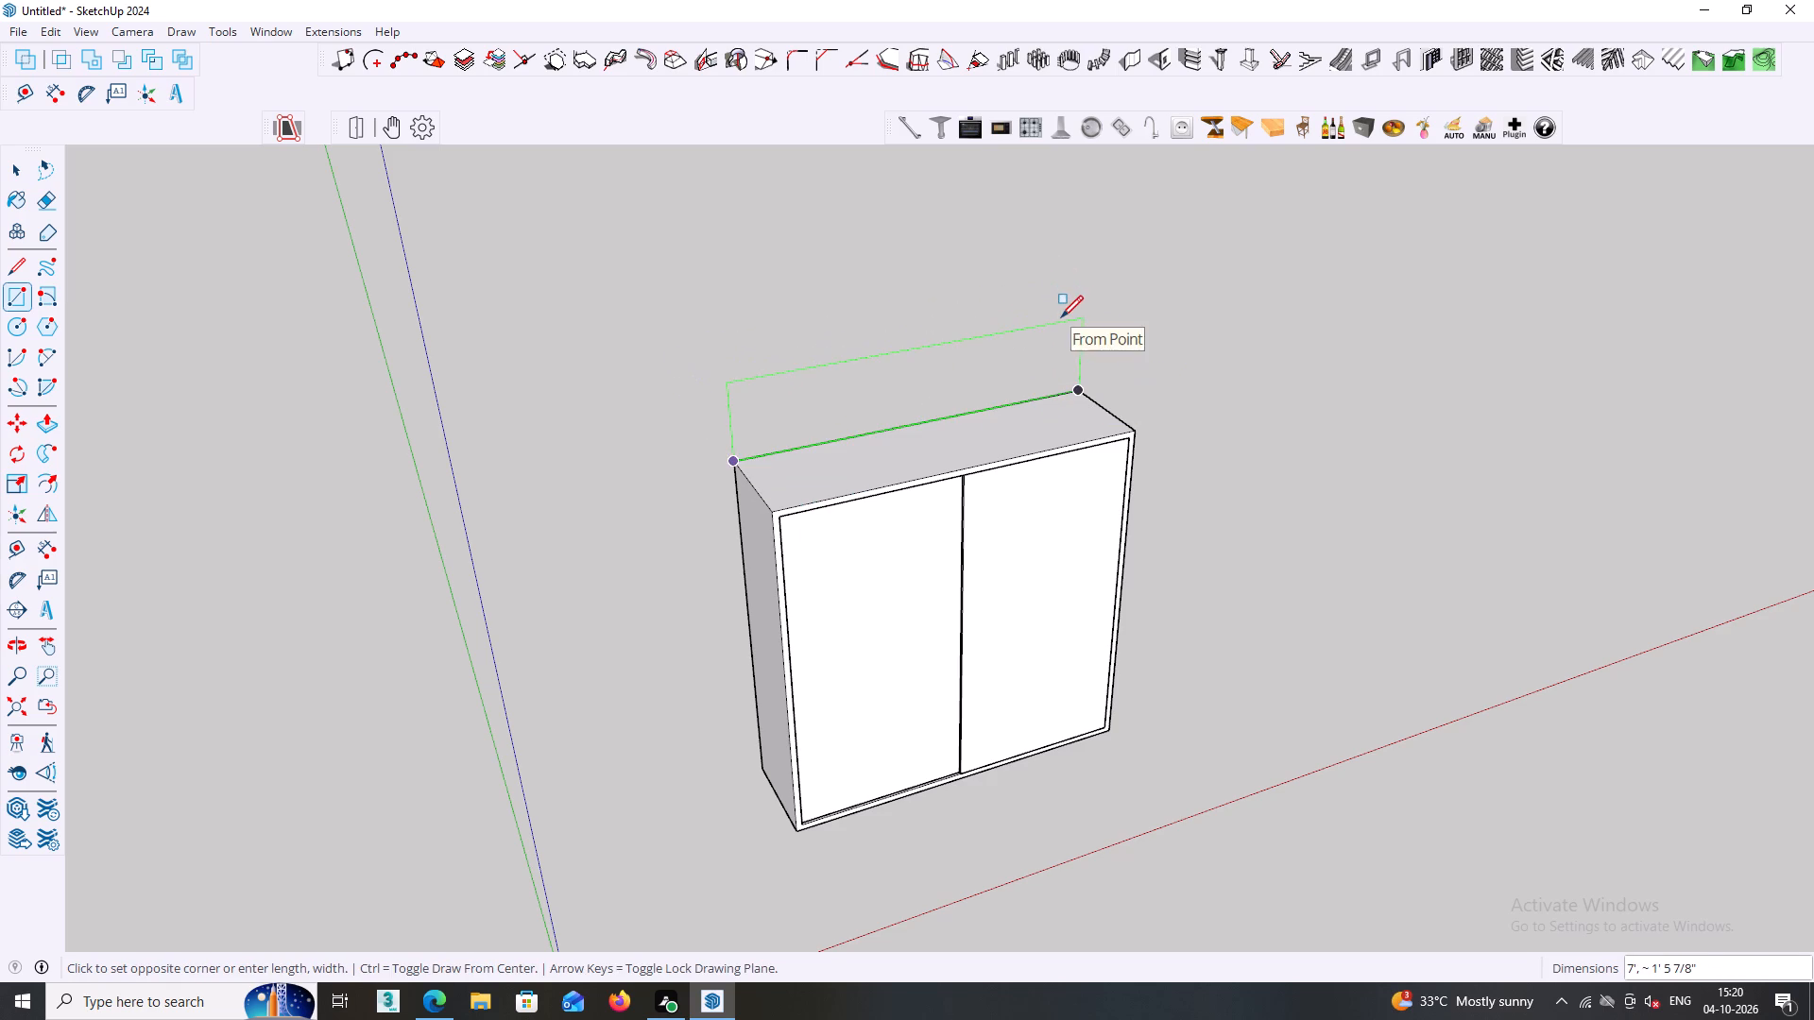
key(Left)
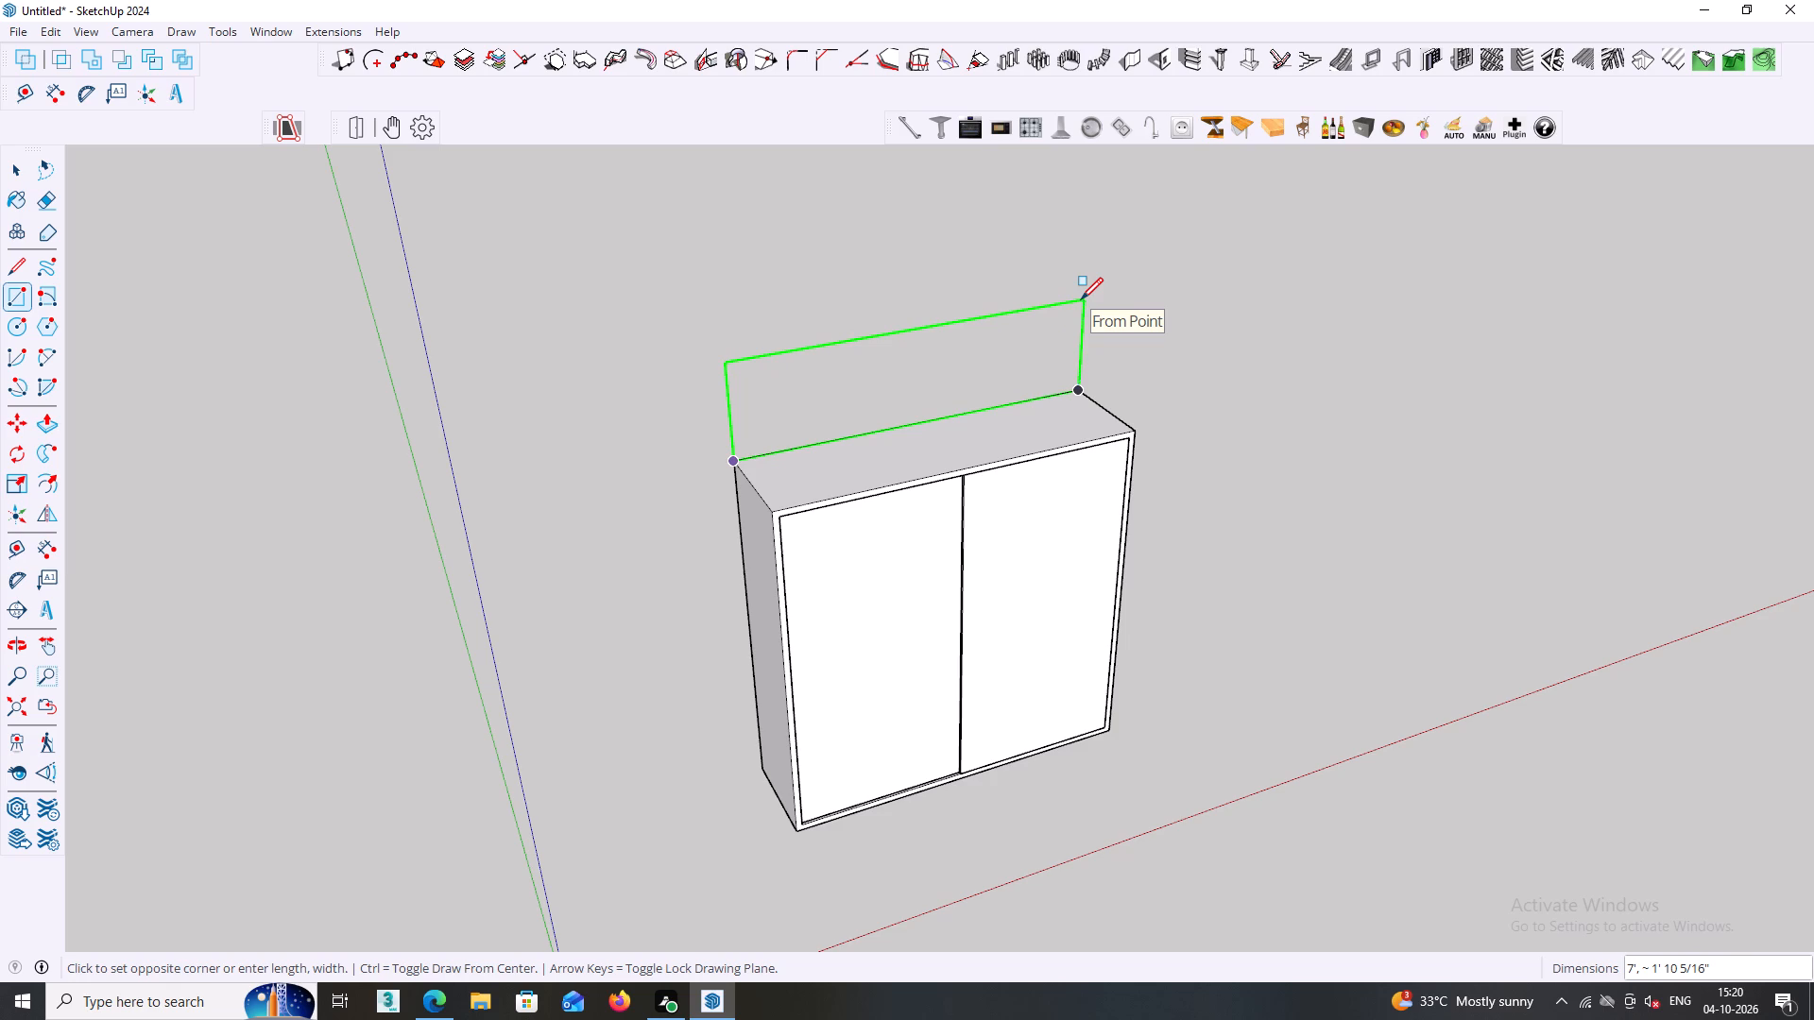
click(1081, 299)
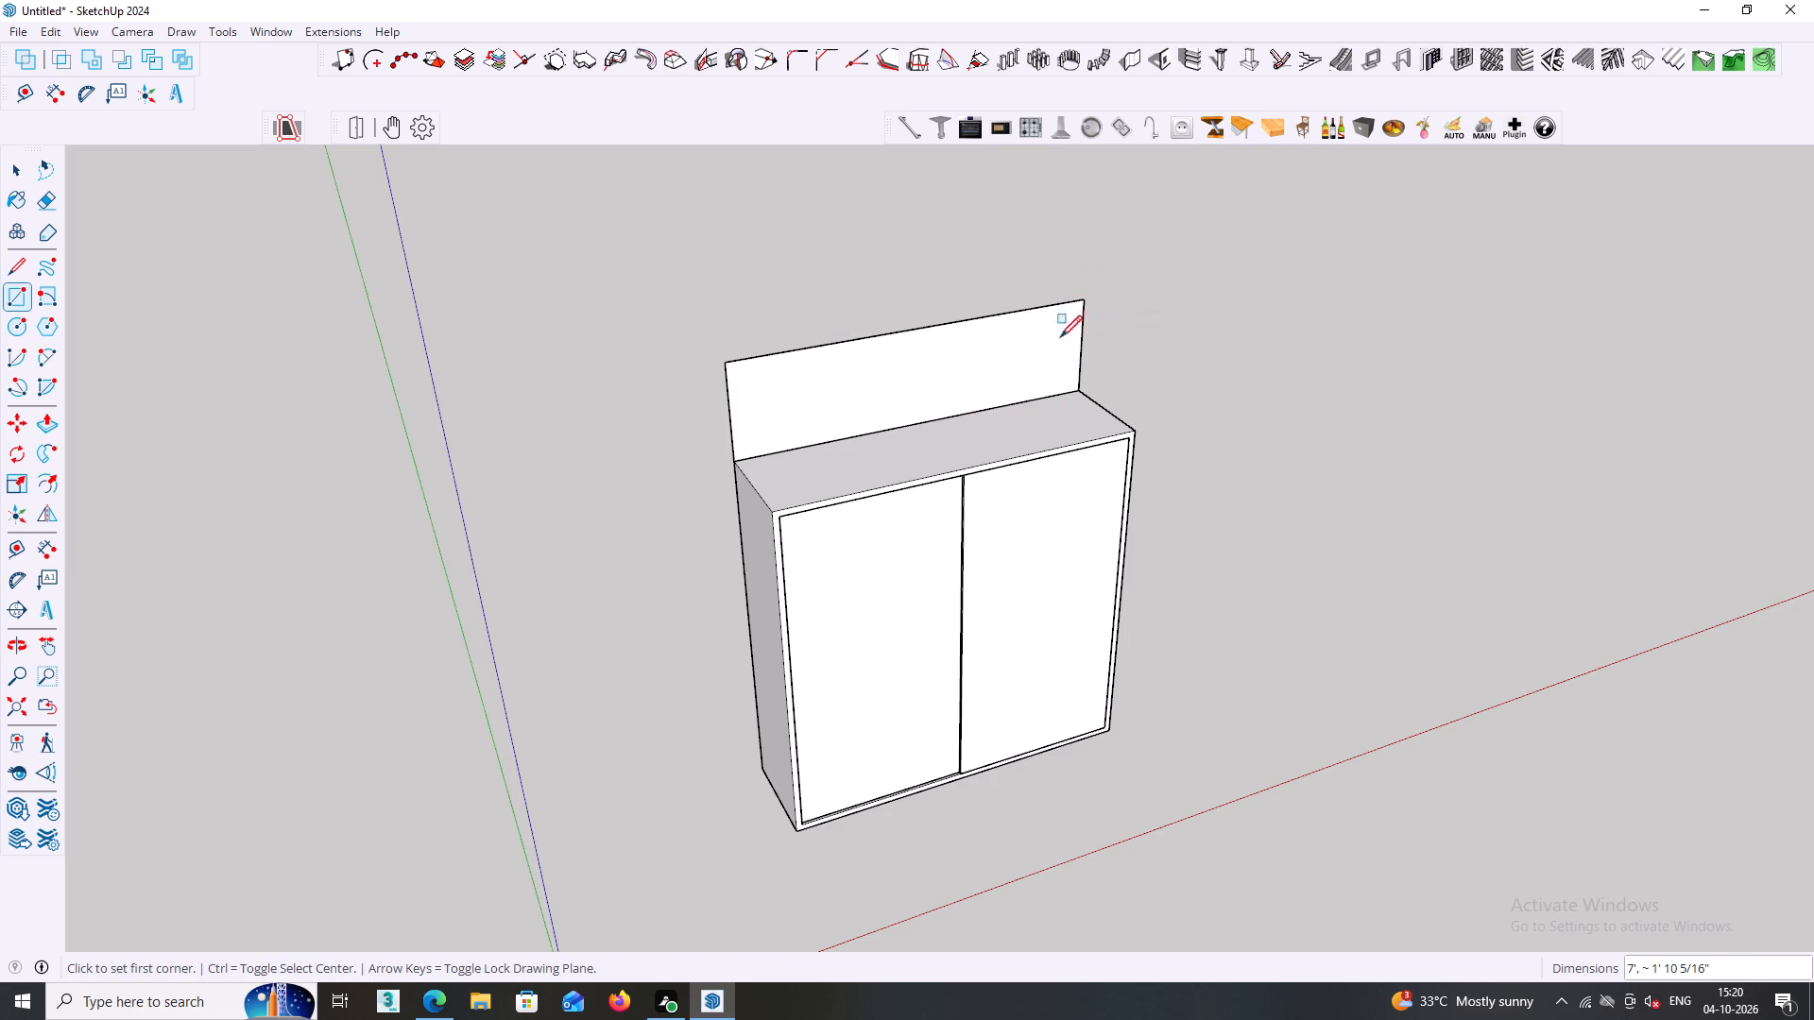
Push/Pull the upright rectangle 2' forward to form a box over the wardrobe's top.
middle_drag(1057, 353, 762, 348)
key(space)
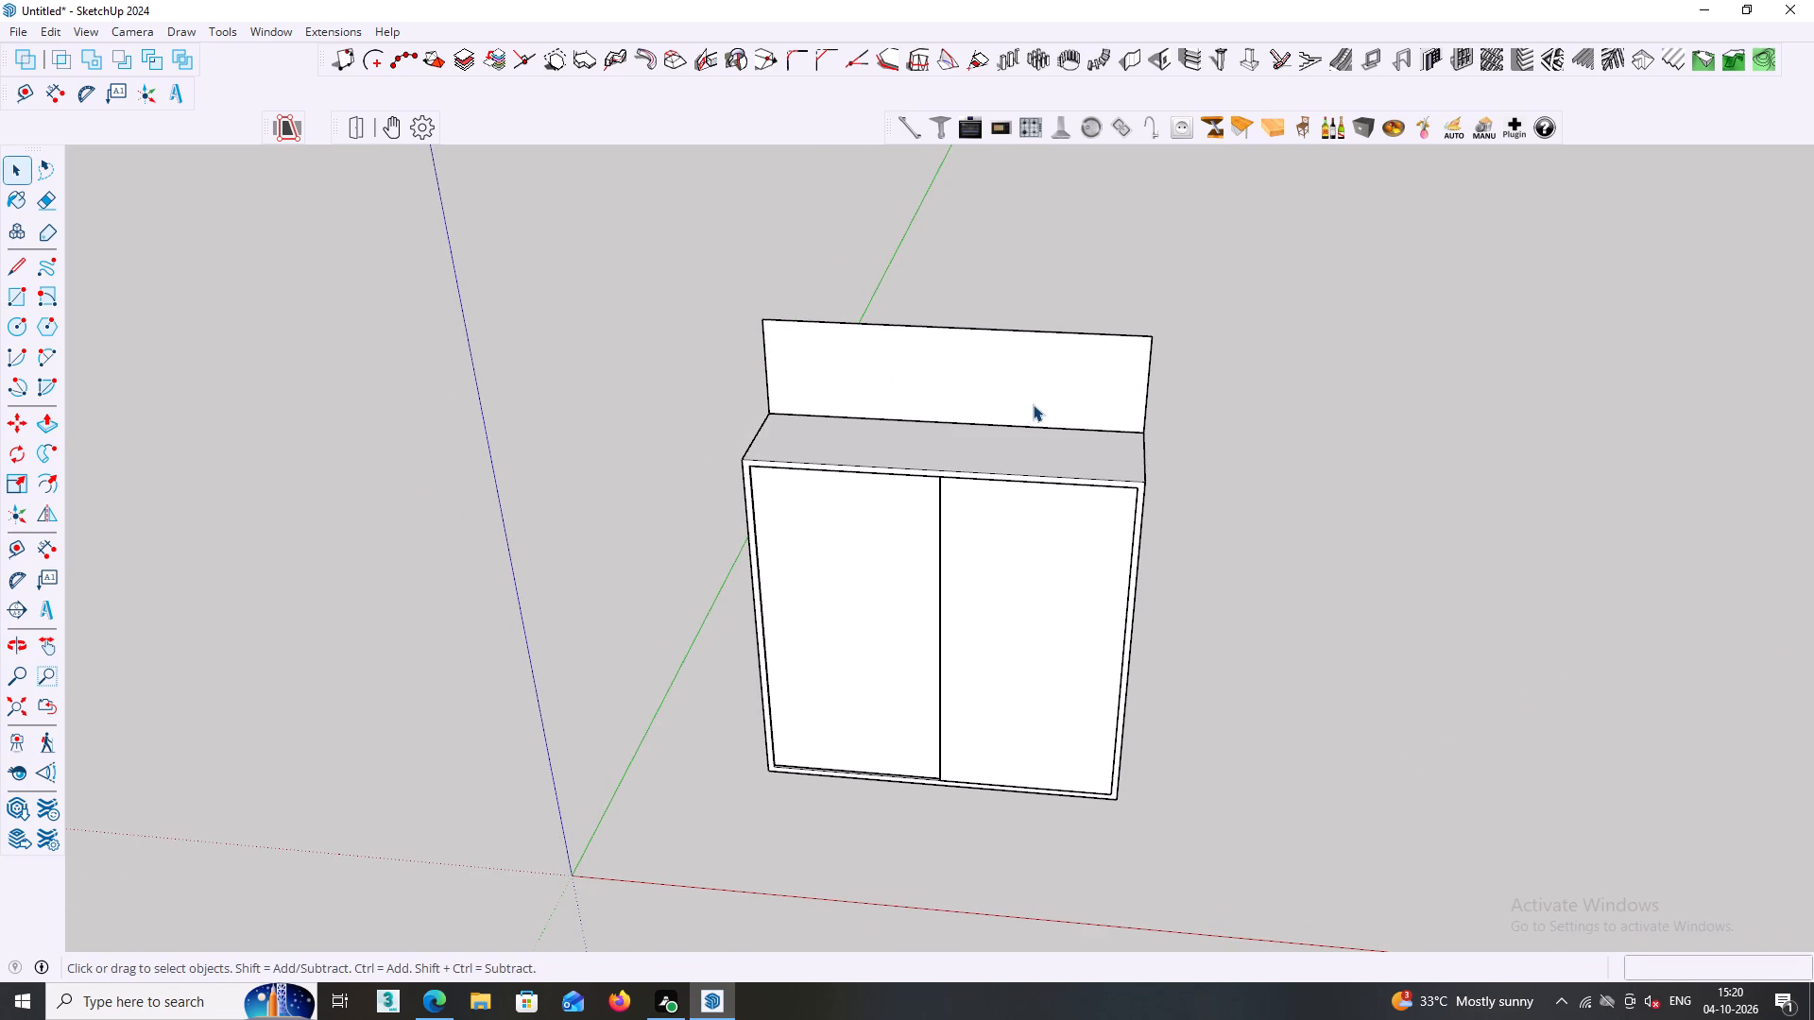
key(p)
click(1034, 397)
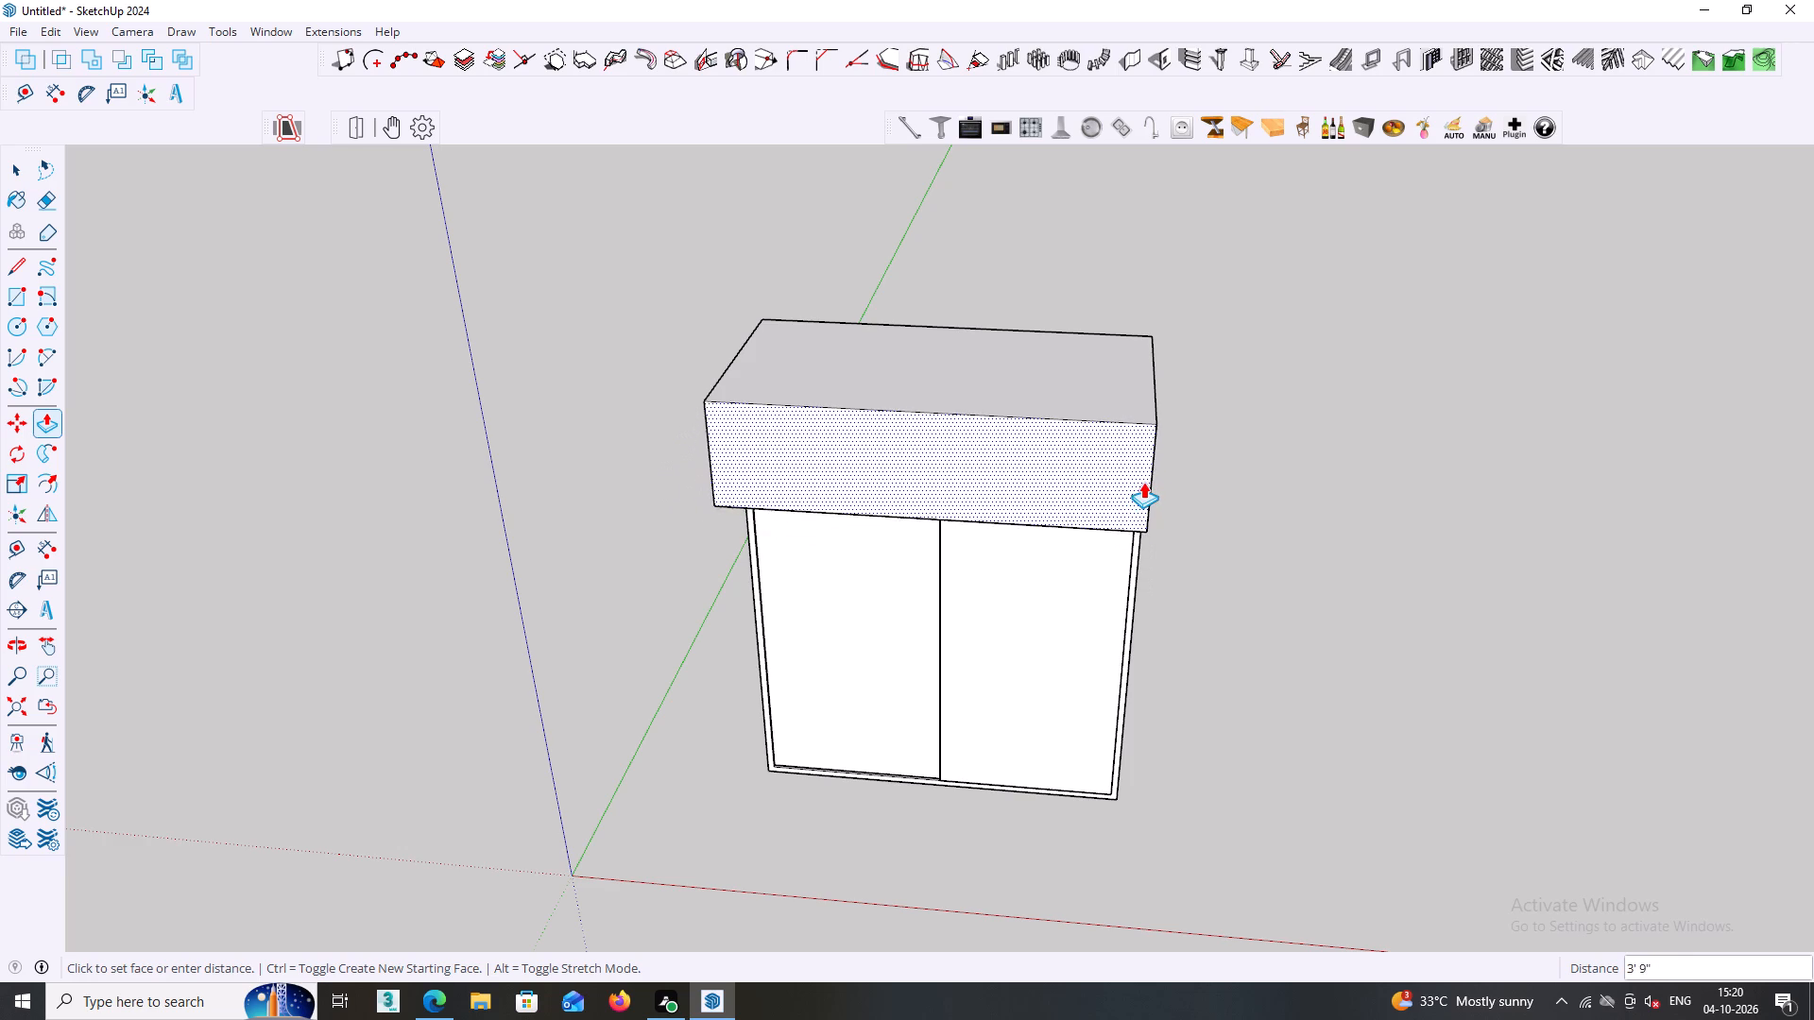
text(2')
key(Return)
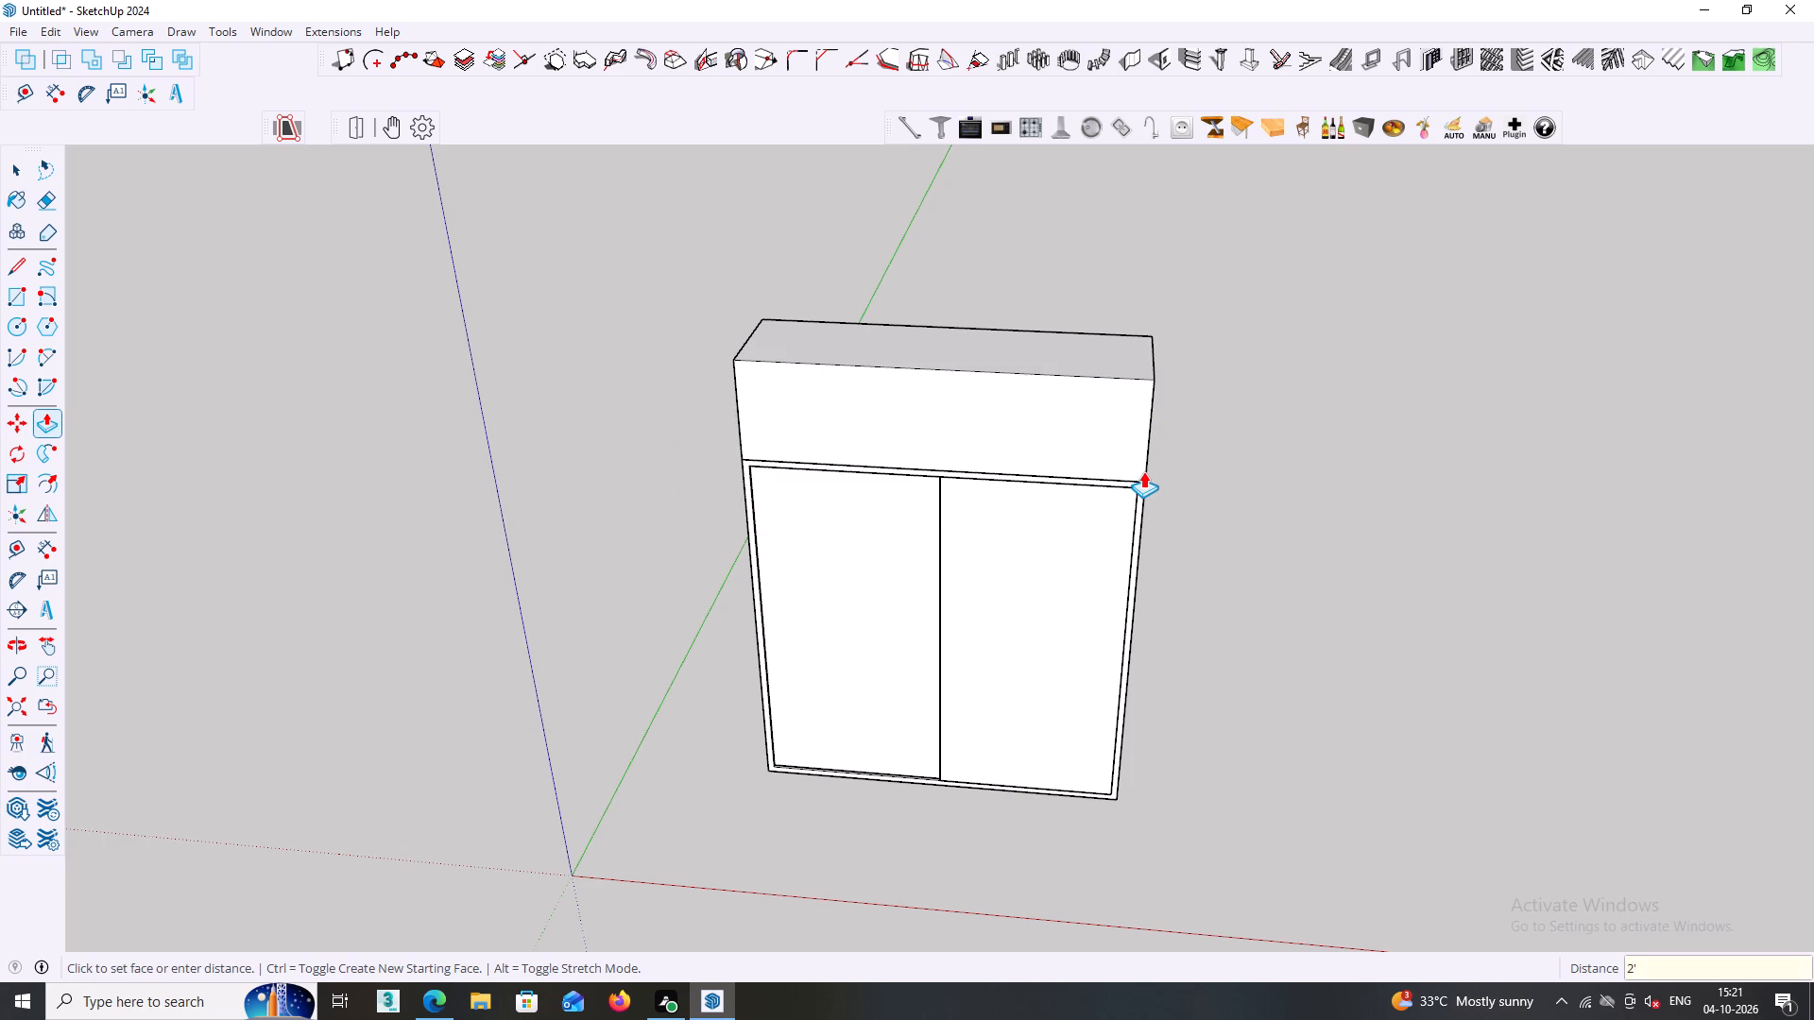
key(space)
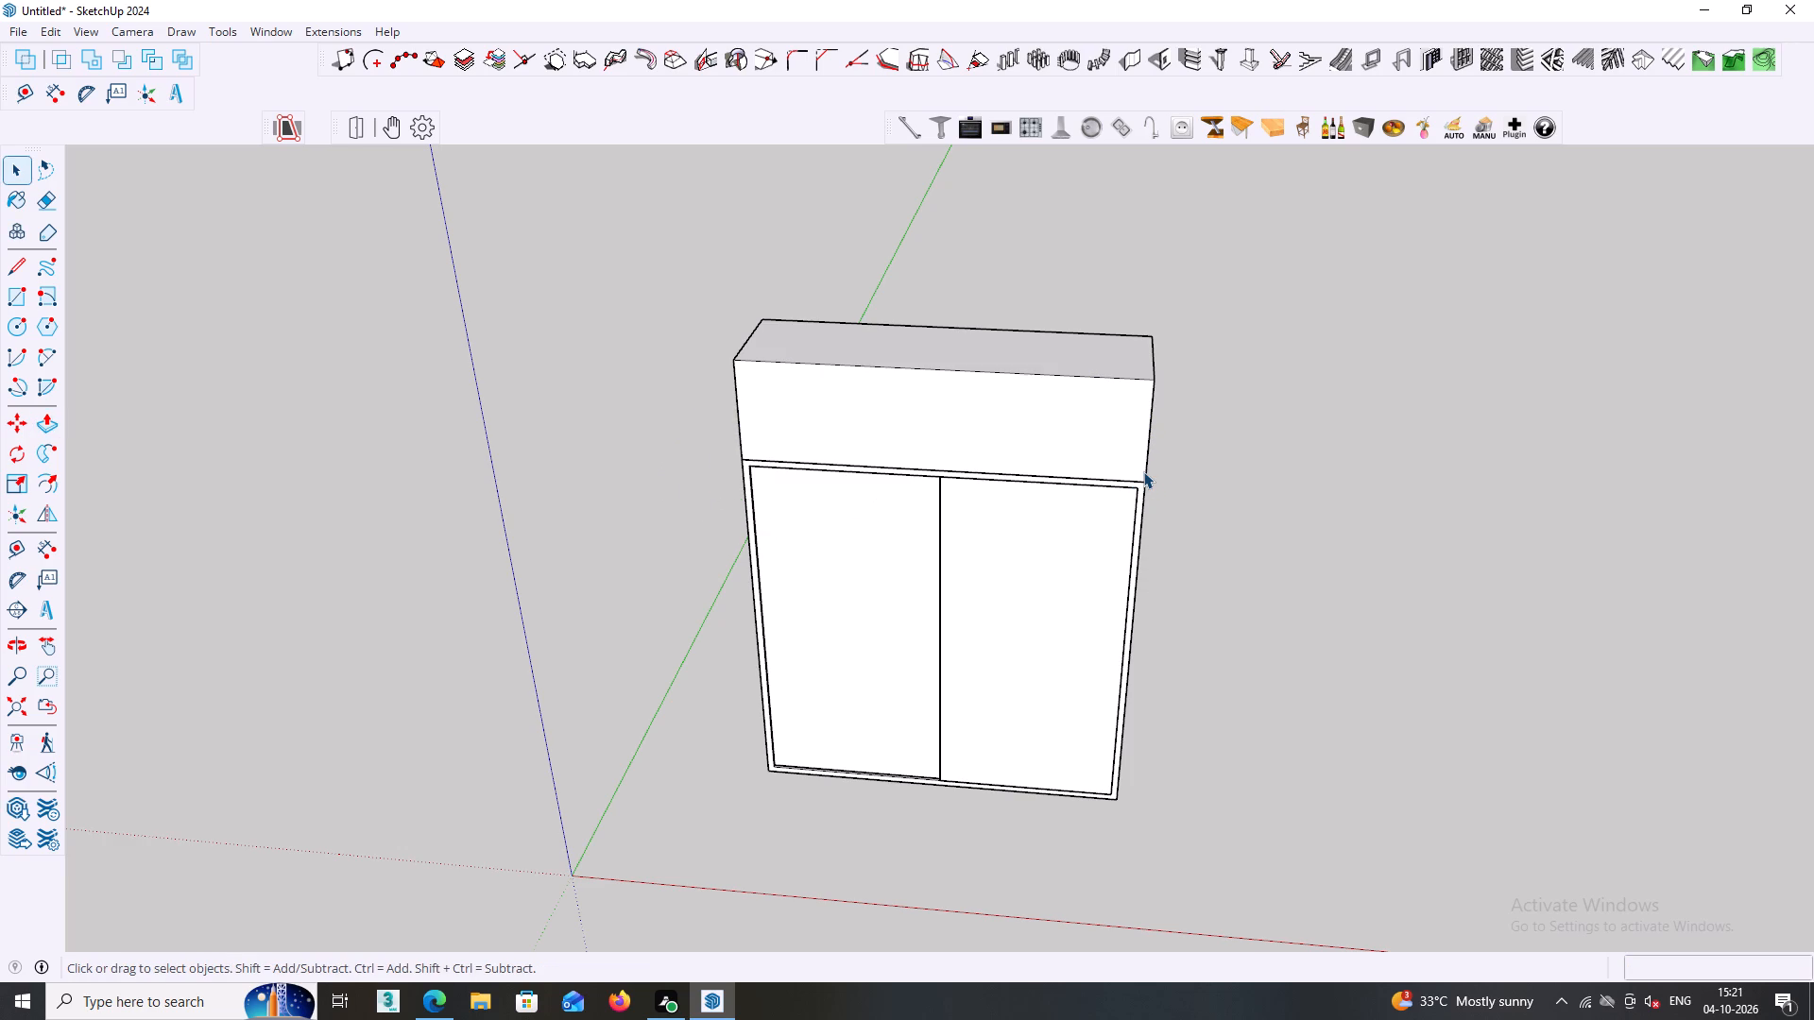
Select all faces and edges of the new upper box and make them a group.
middle_drag(1028, 482, 1233, 445)
scroll(602, 523, up, 2)
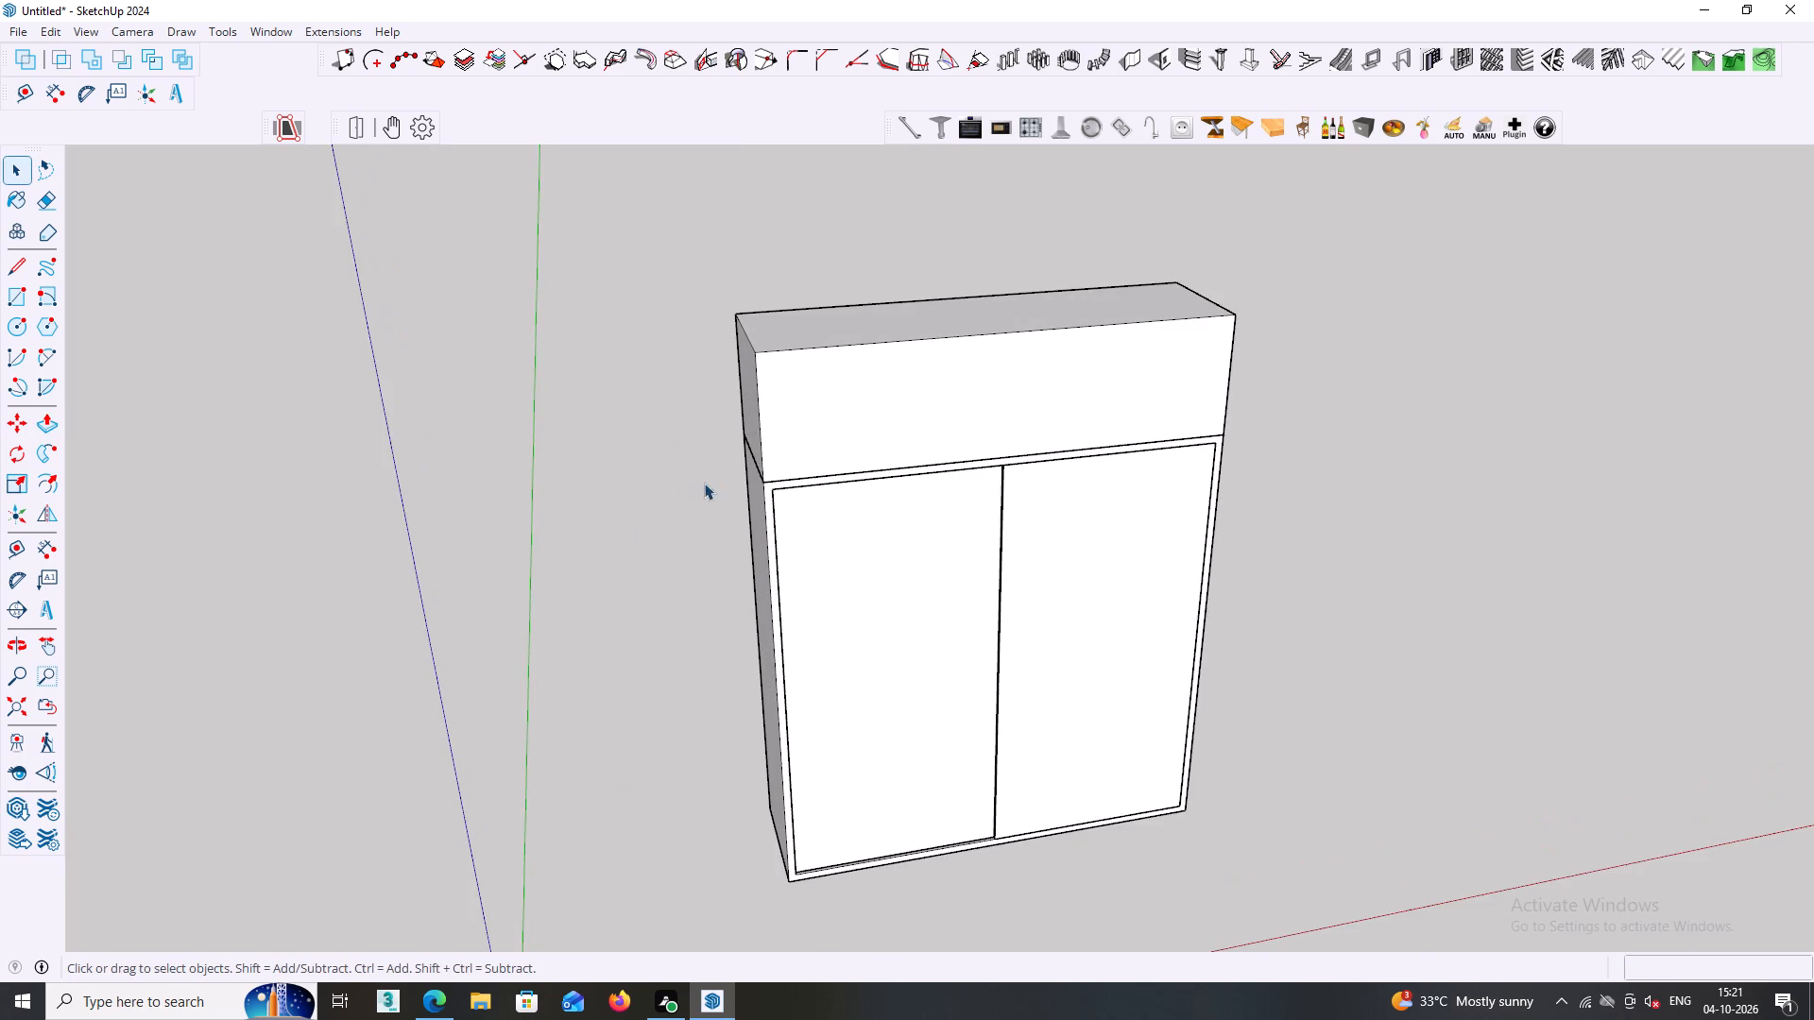
scroll(713, 473, up, 2)
middle_drag(777, 471, 711, 482)
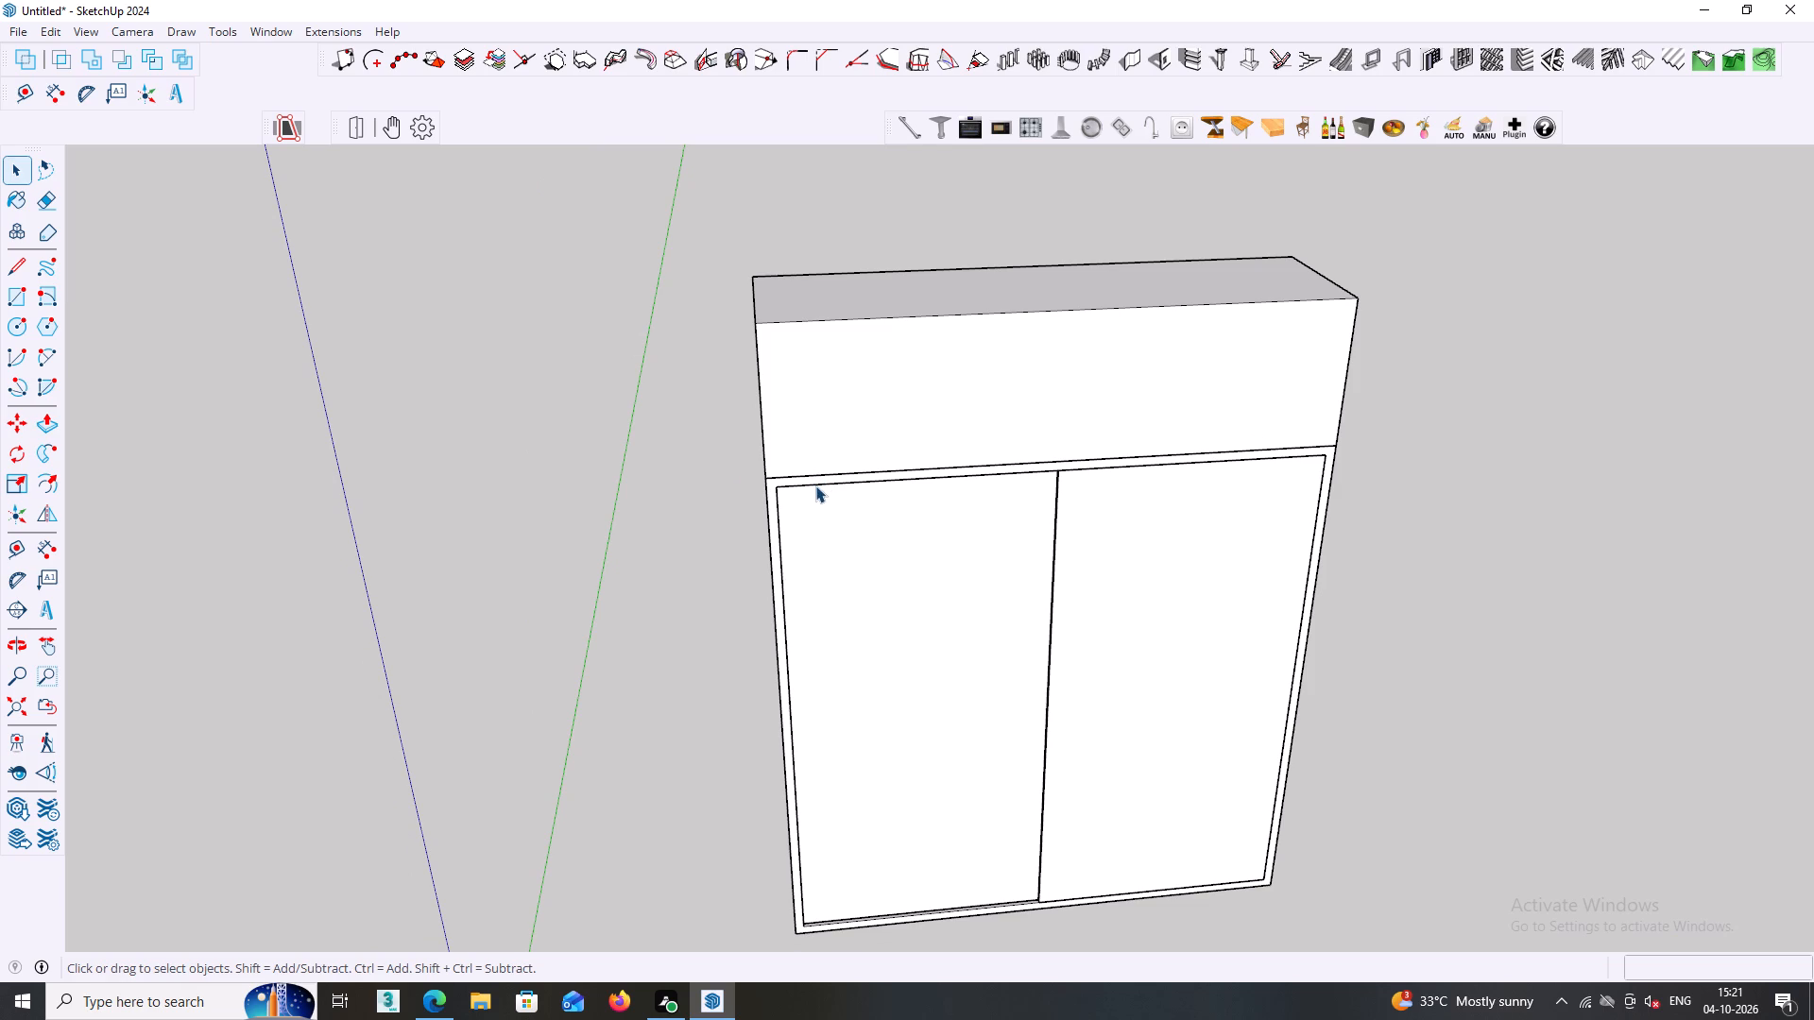
middle_drag(790, 489, 819, 484)
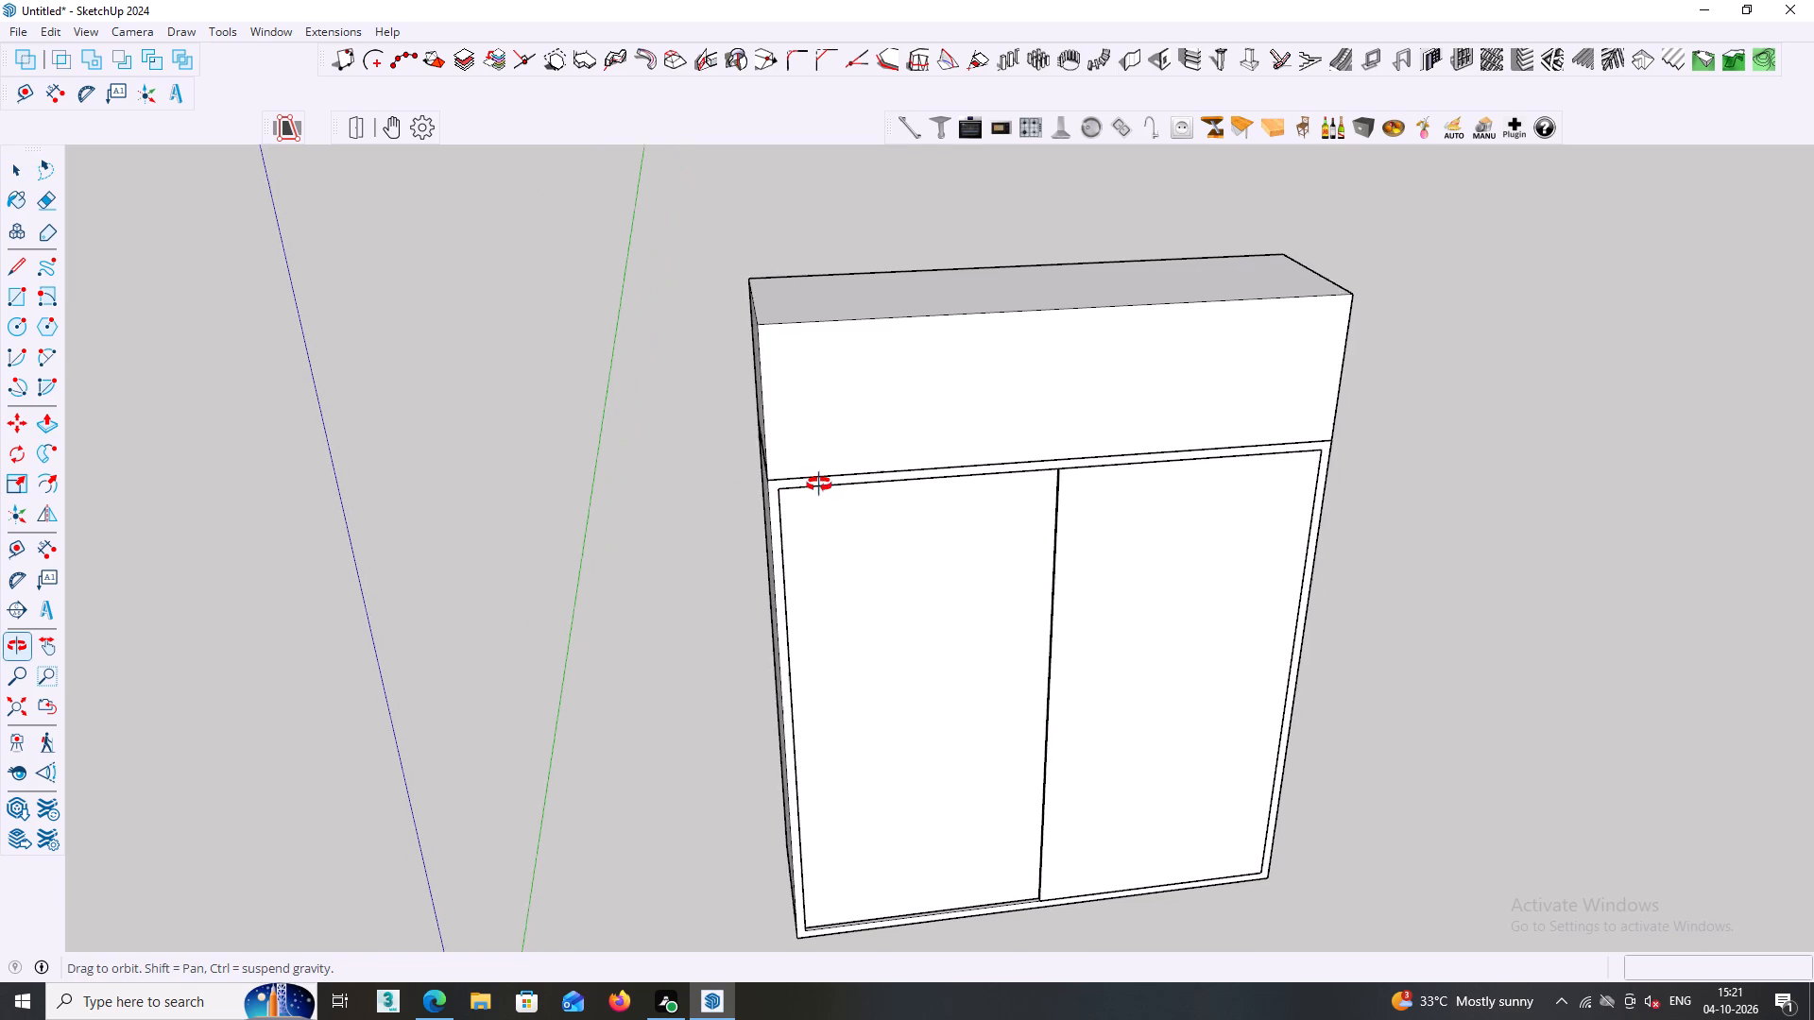
middle_drag(819, 484, 899, 472)
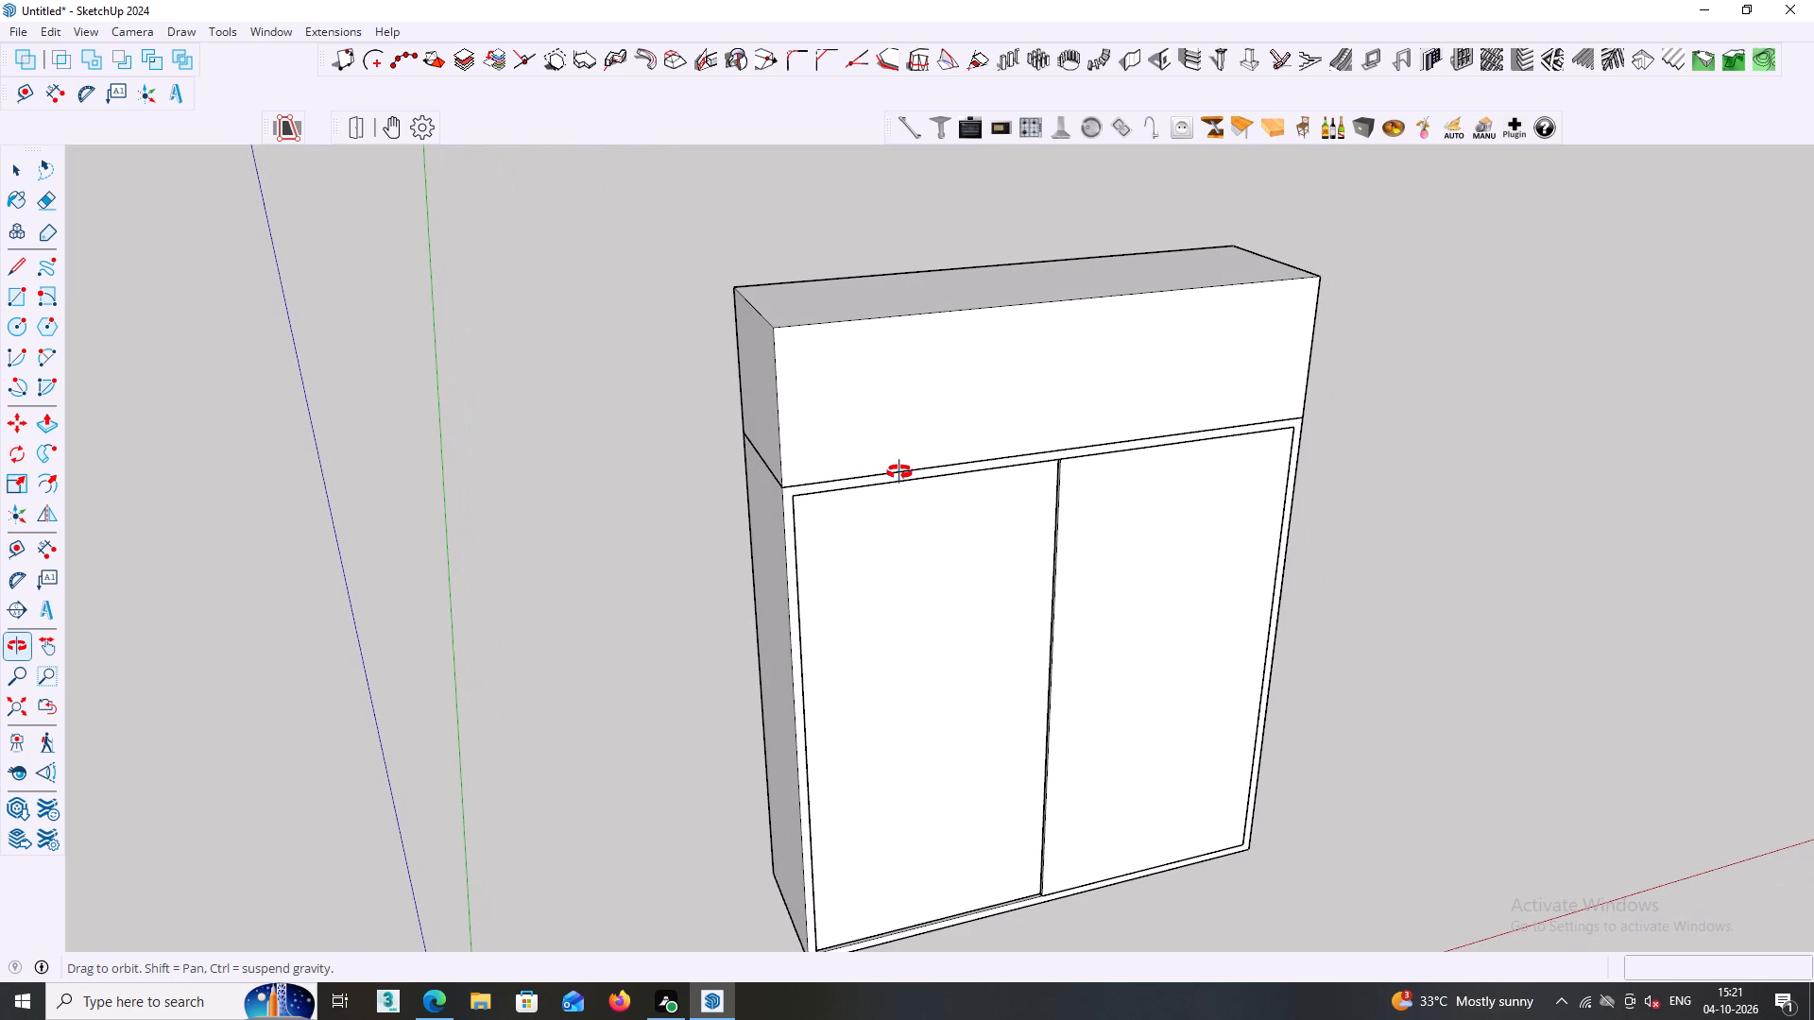
middle_drag(899, 472, 904, 472)
click(873, 433)
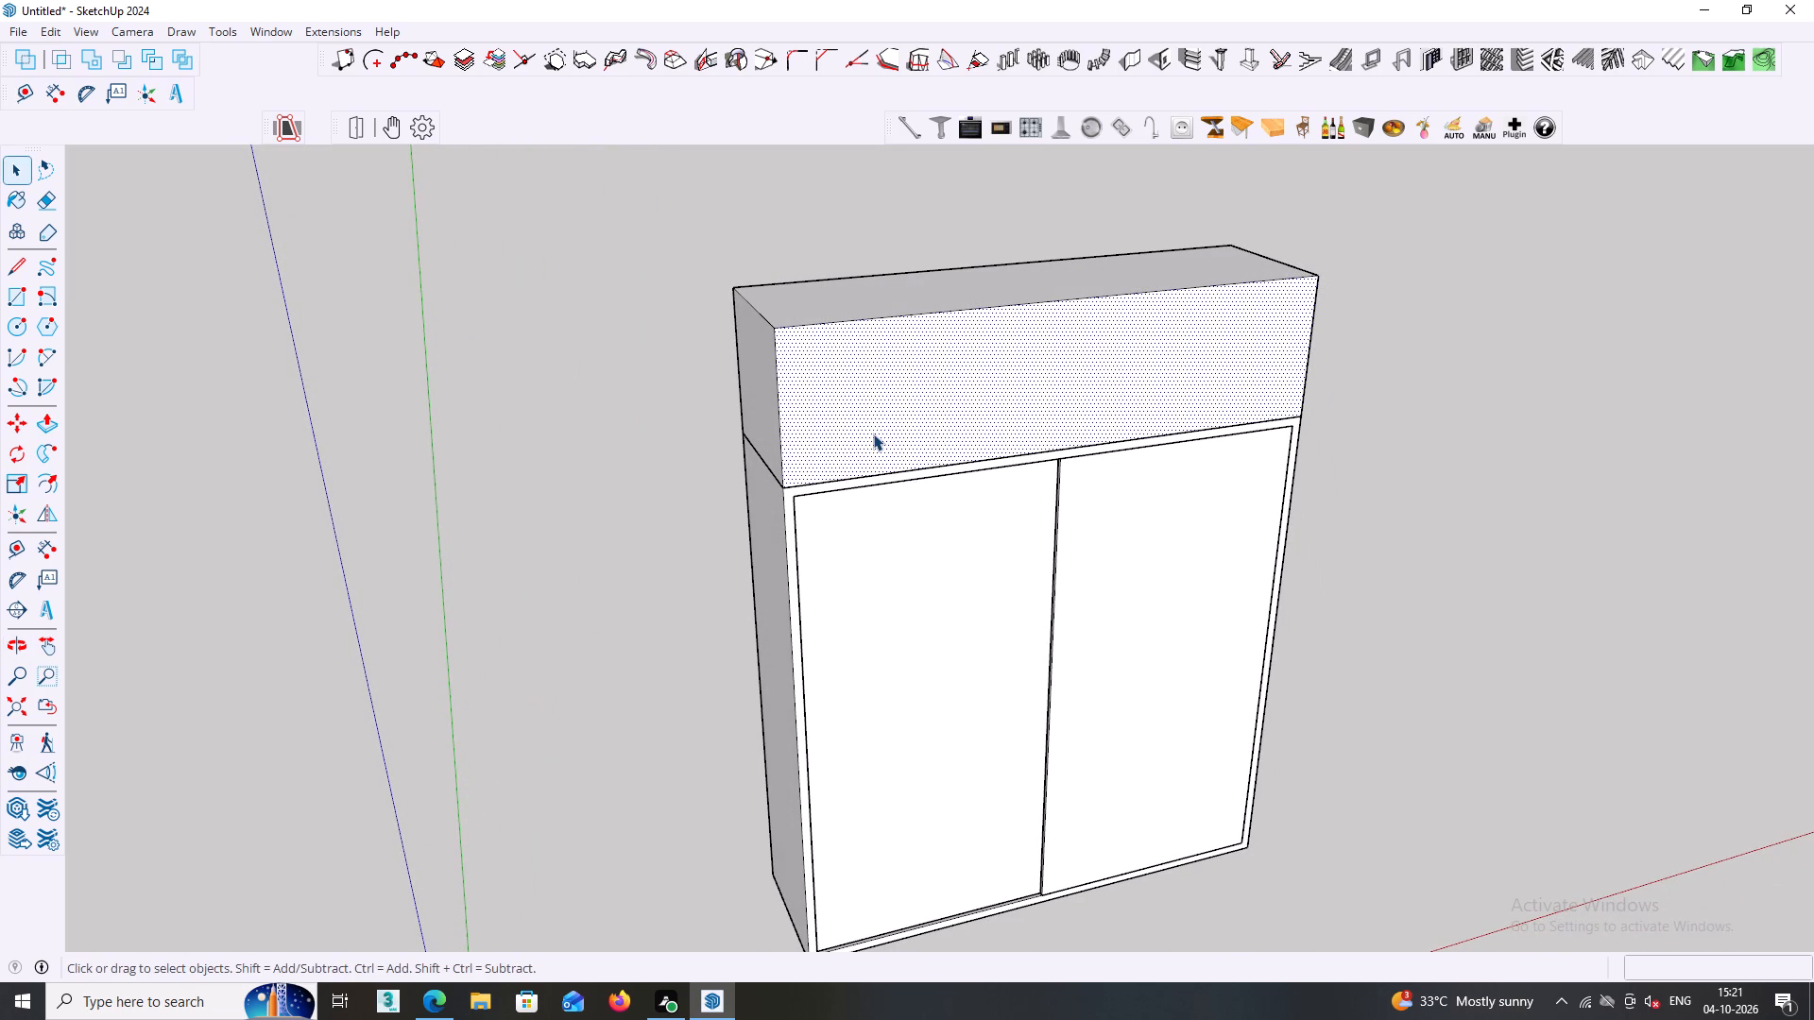
triple_click(873, 433)
right_click(873, 433)
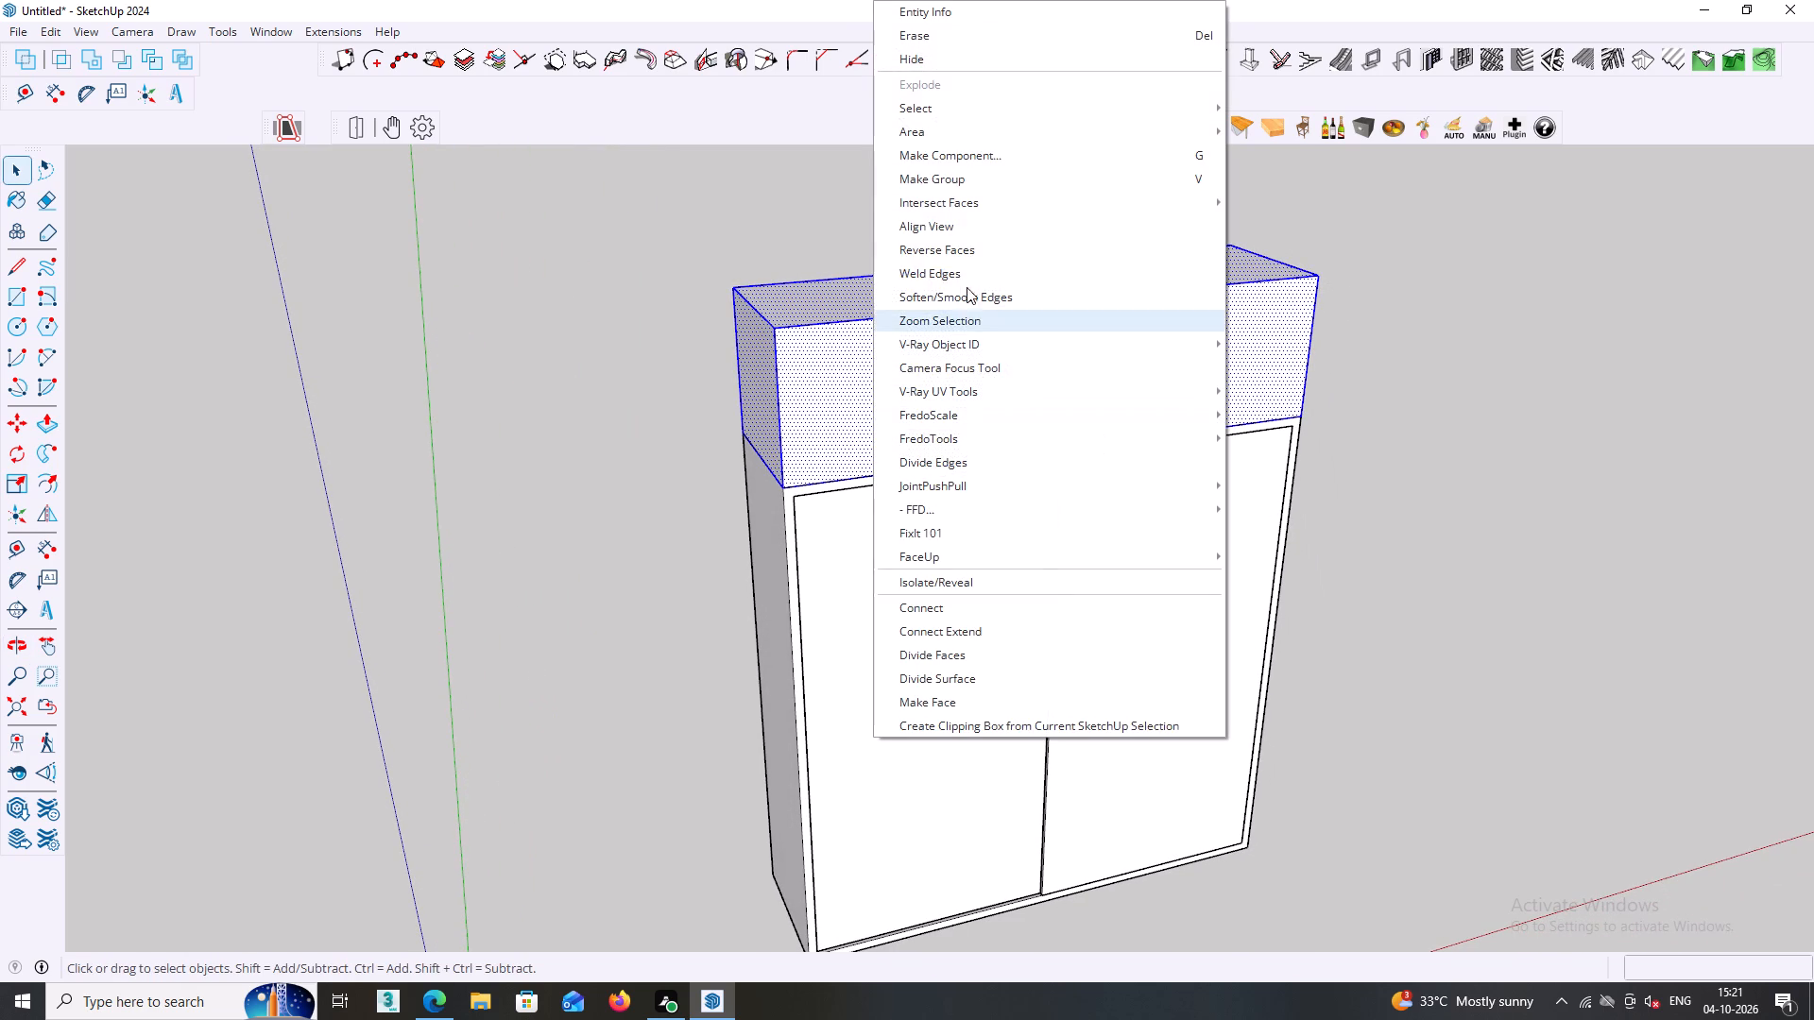
click(977, 186)
click(714, 416)
Inside the upper box's group, offset the front face's outline inward by 36 mm, then exit the group.
triple_click(899, 382)
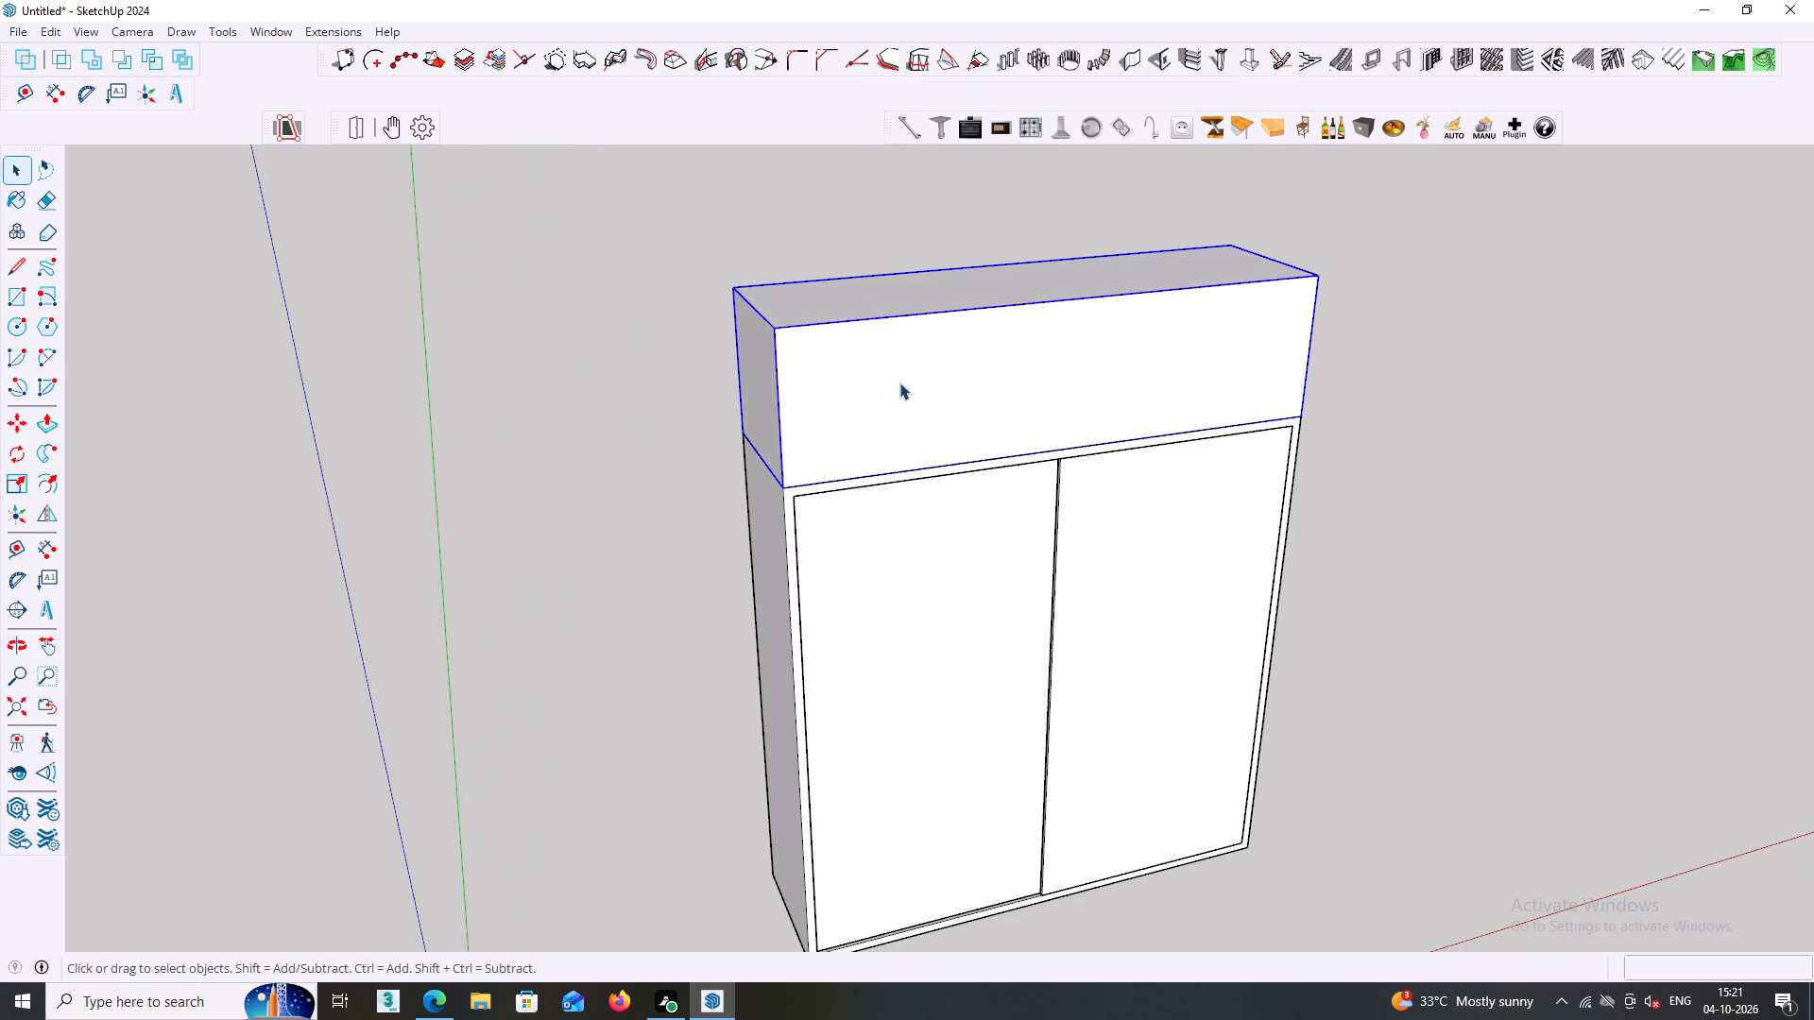
click(898, 383)
click(849, 425)
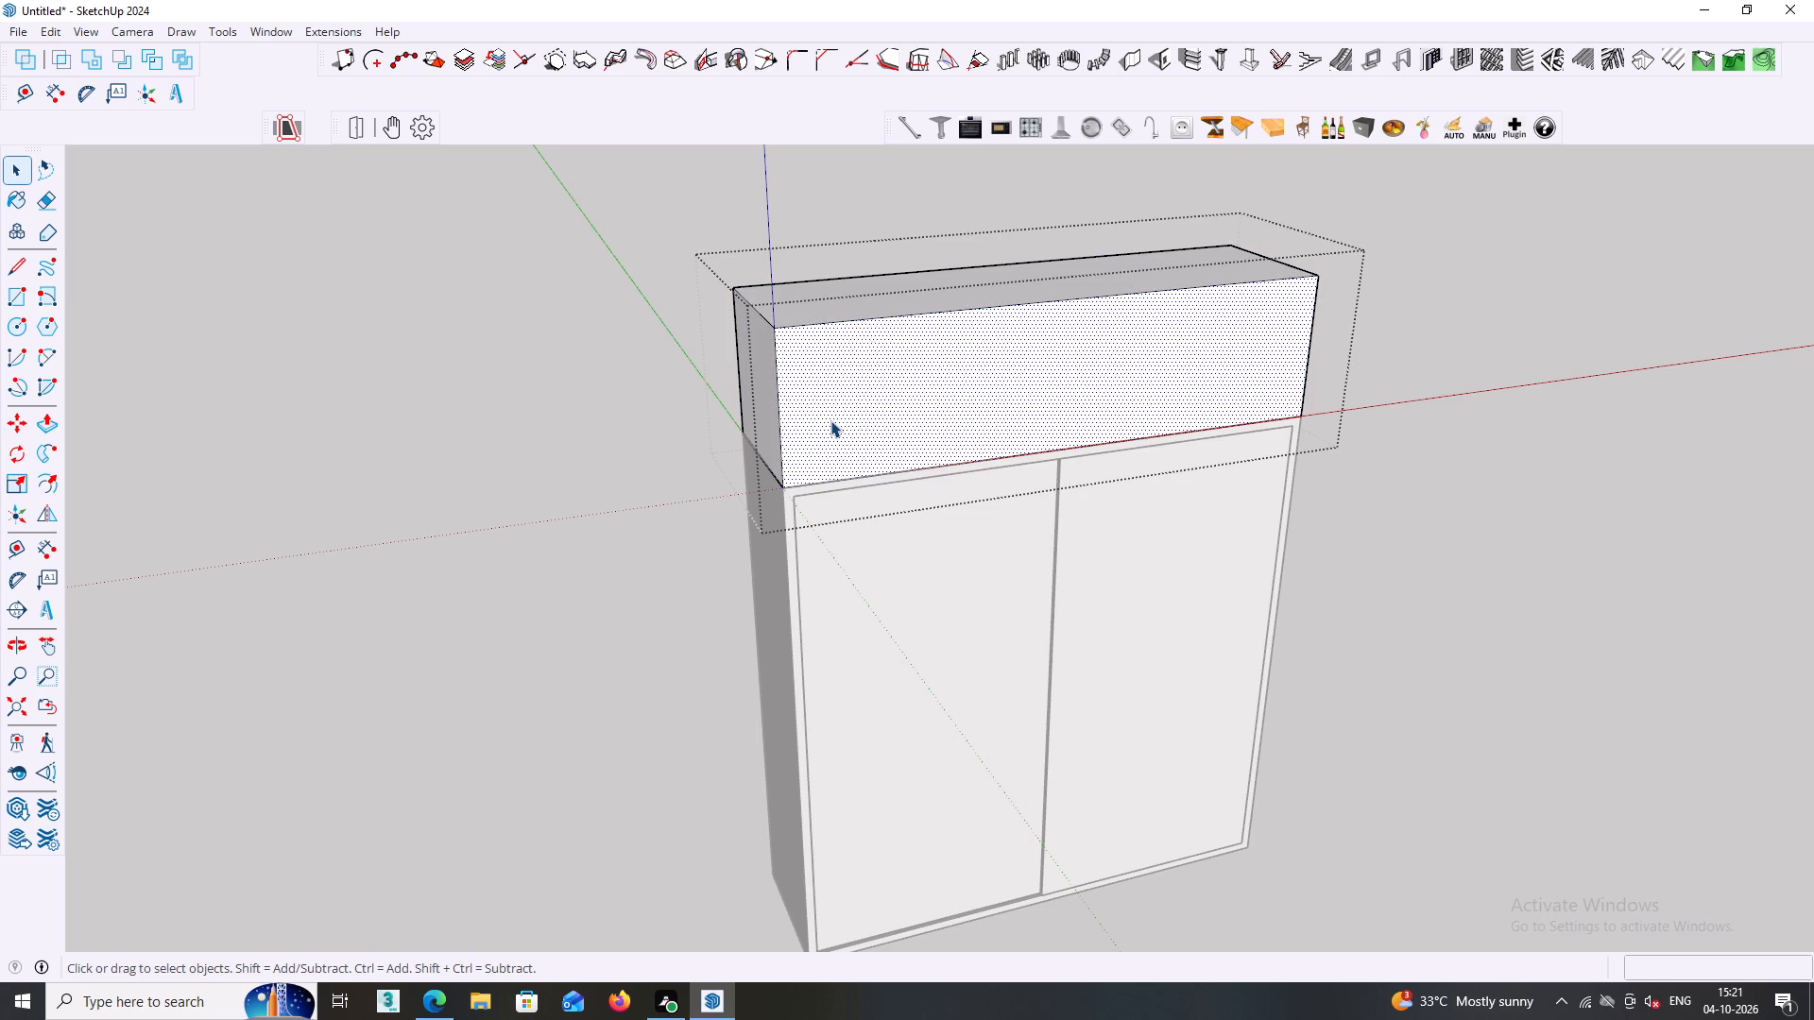
key(f)
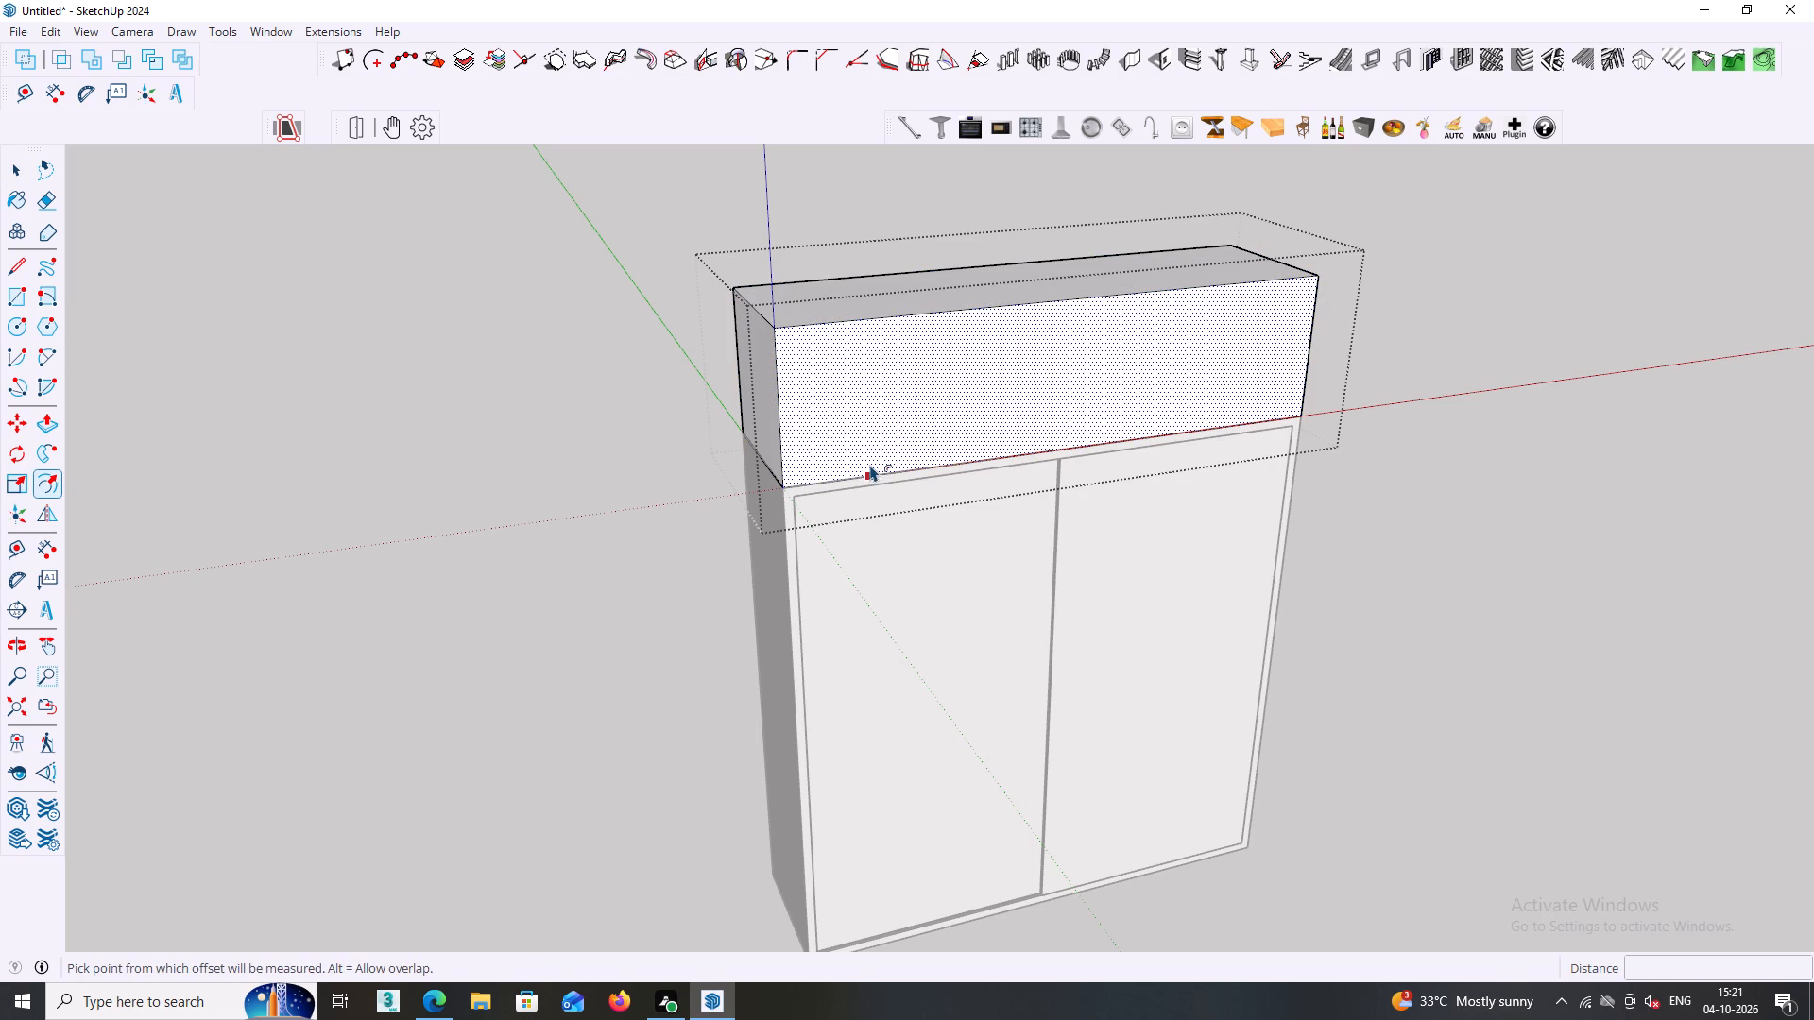
click(873, 471)
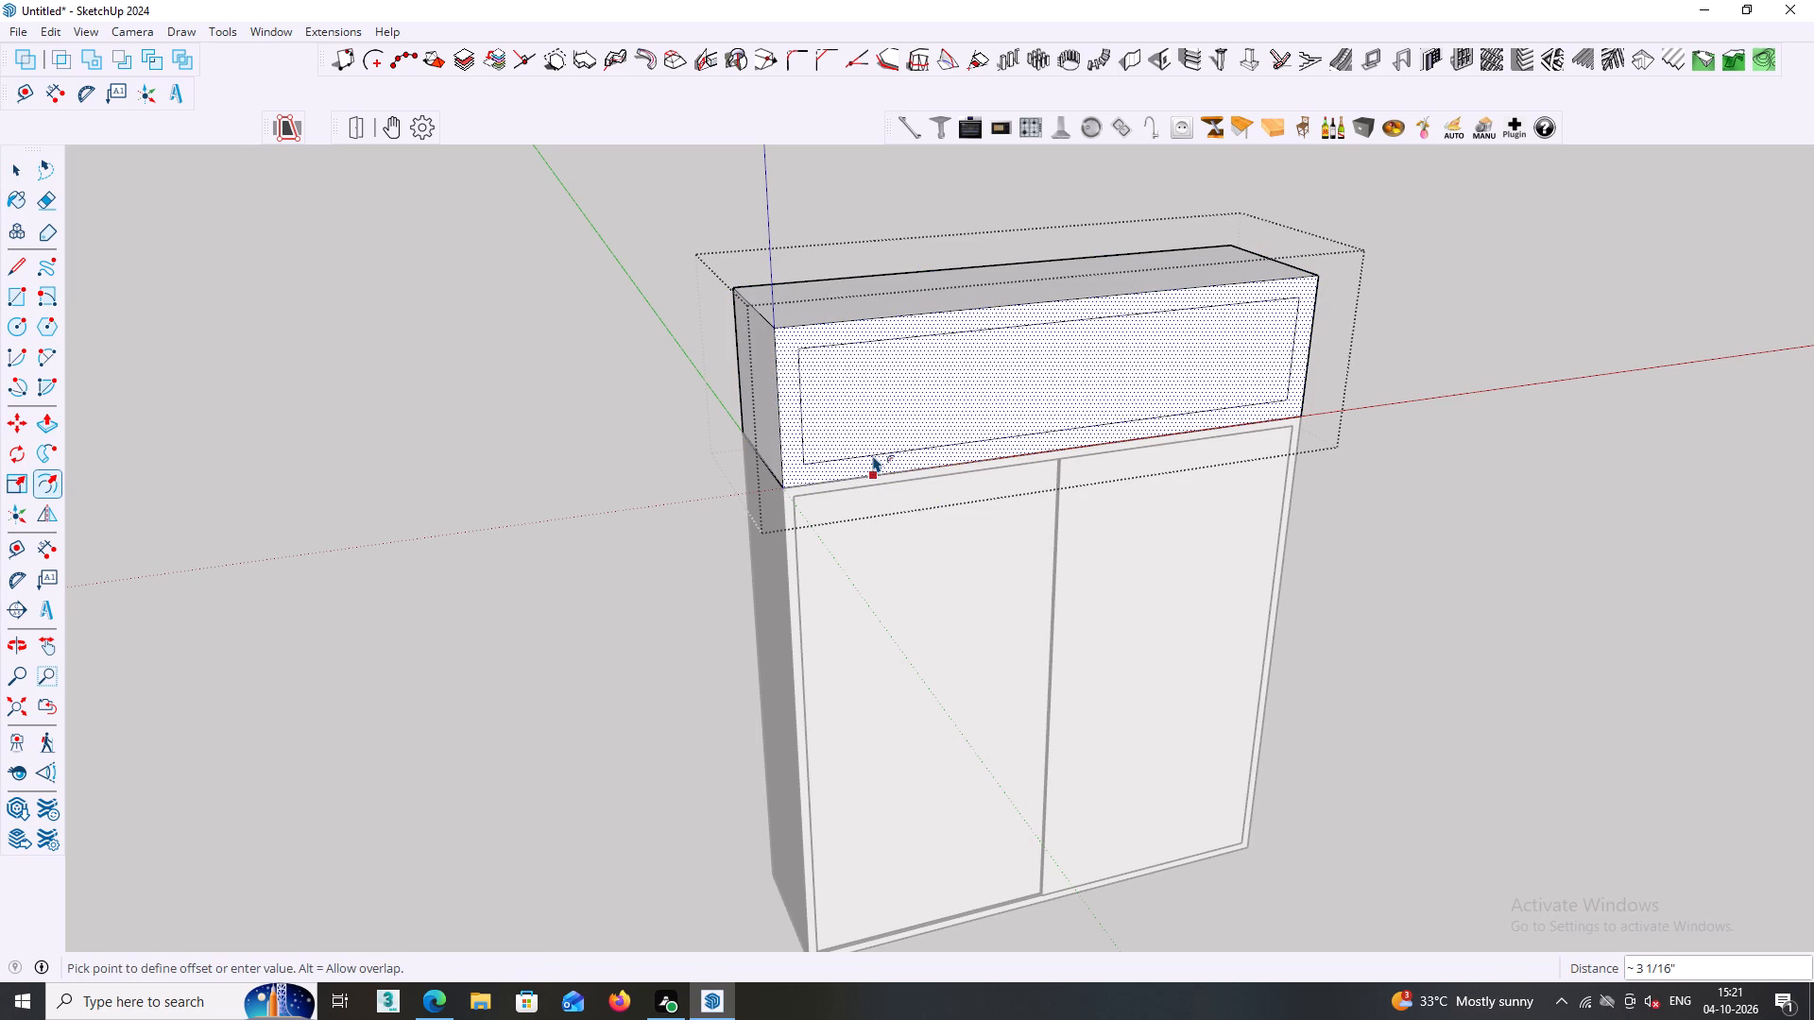
text(36)
text(MM)
key(Return)
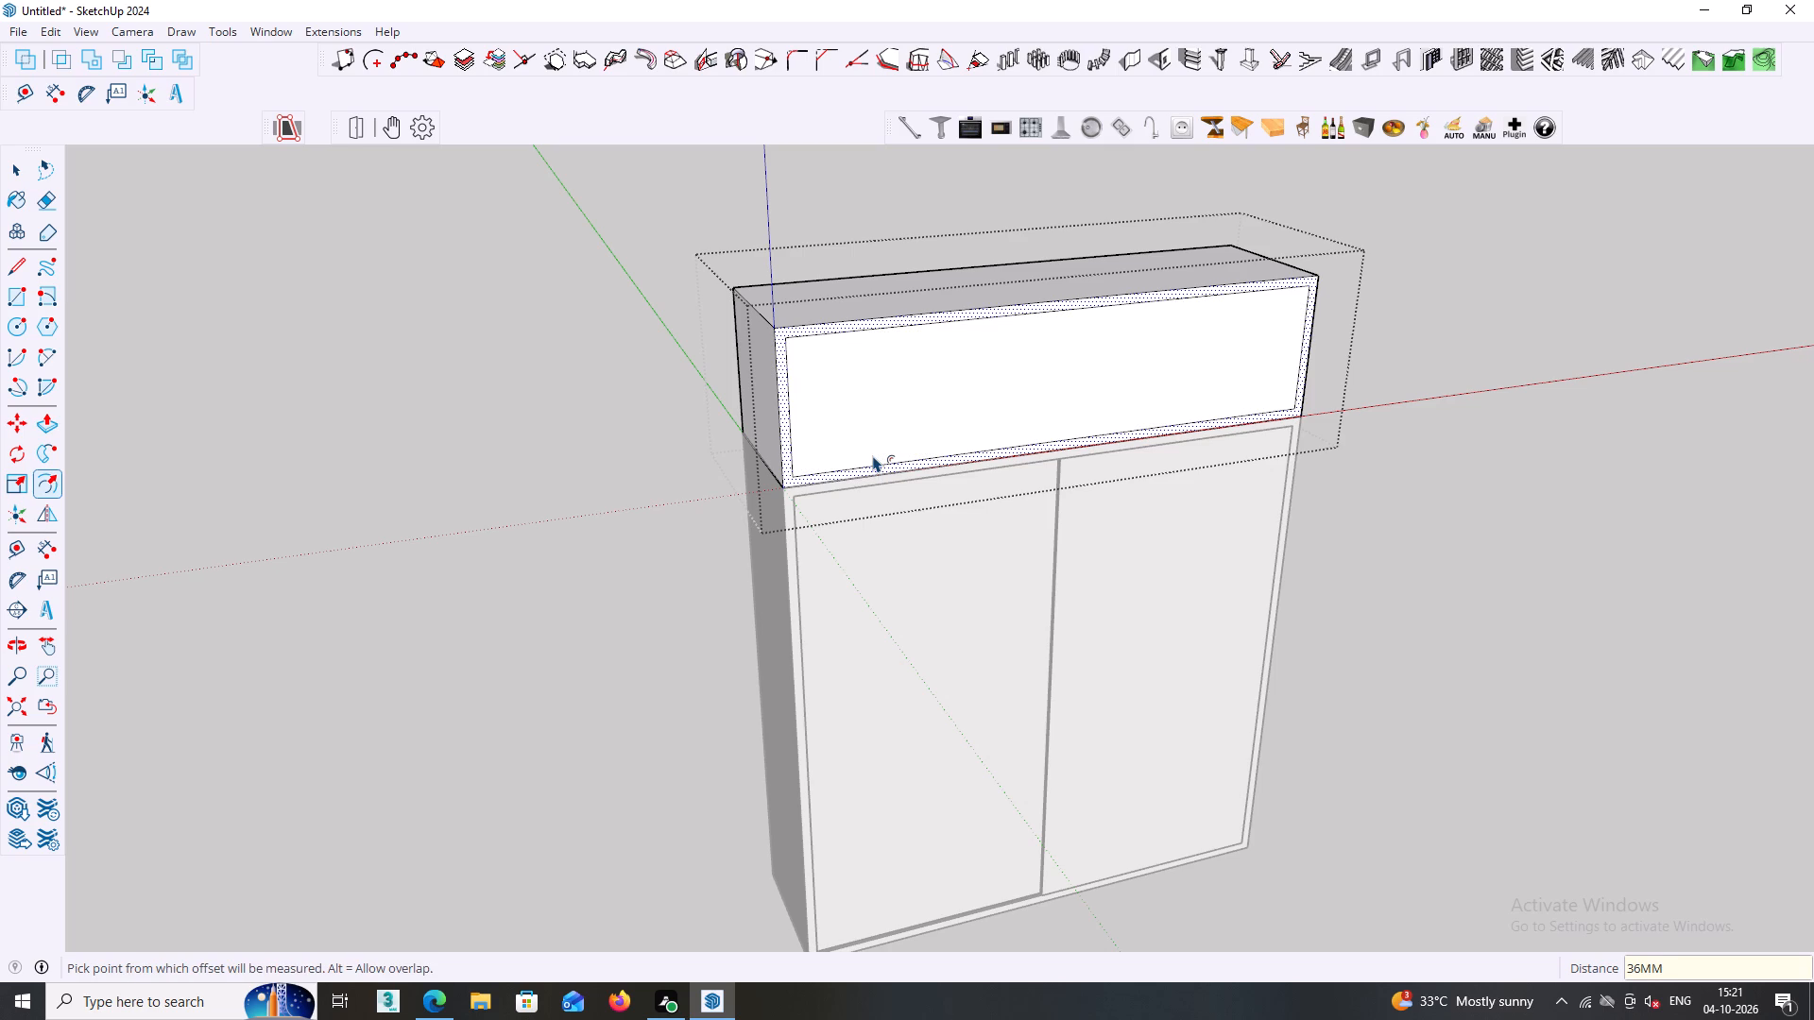
key(space)
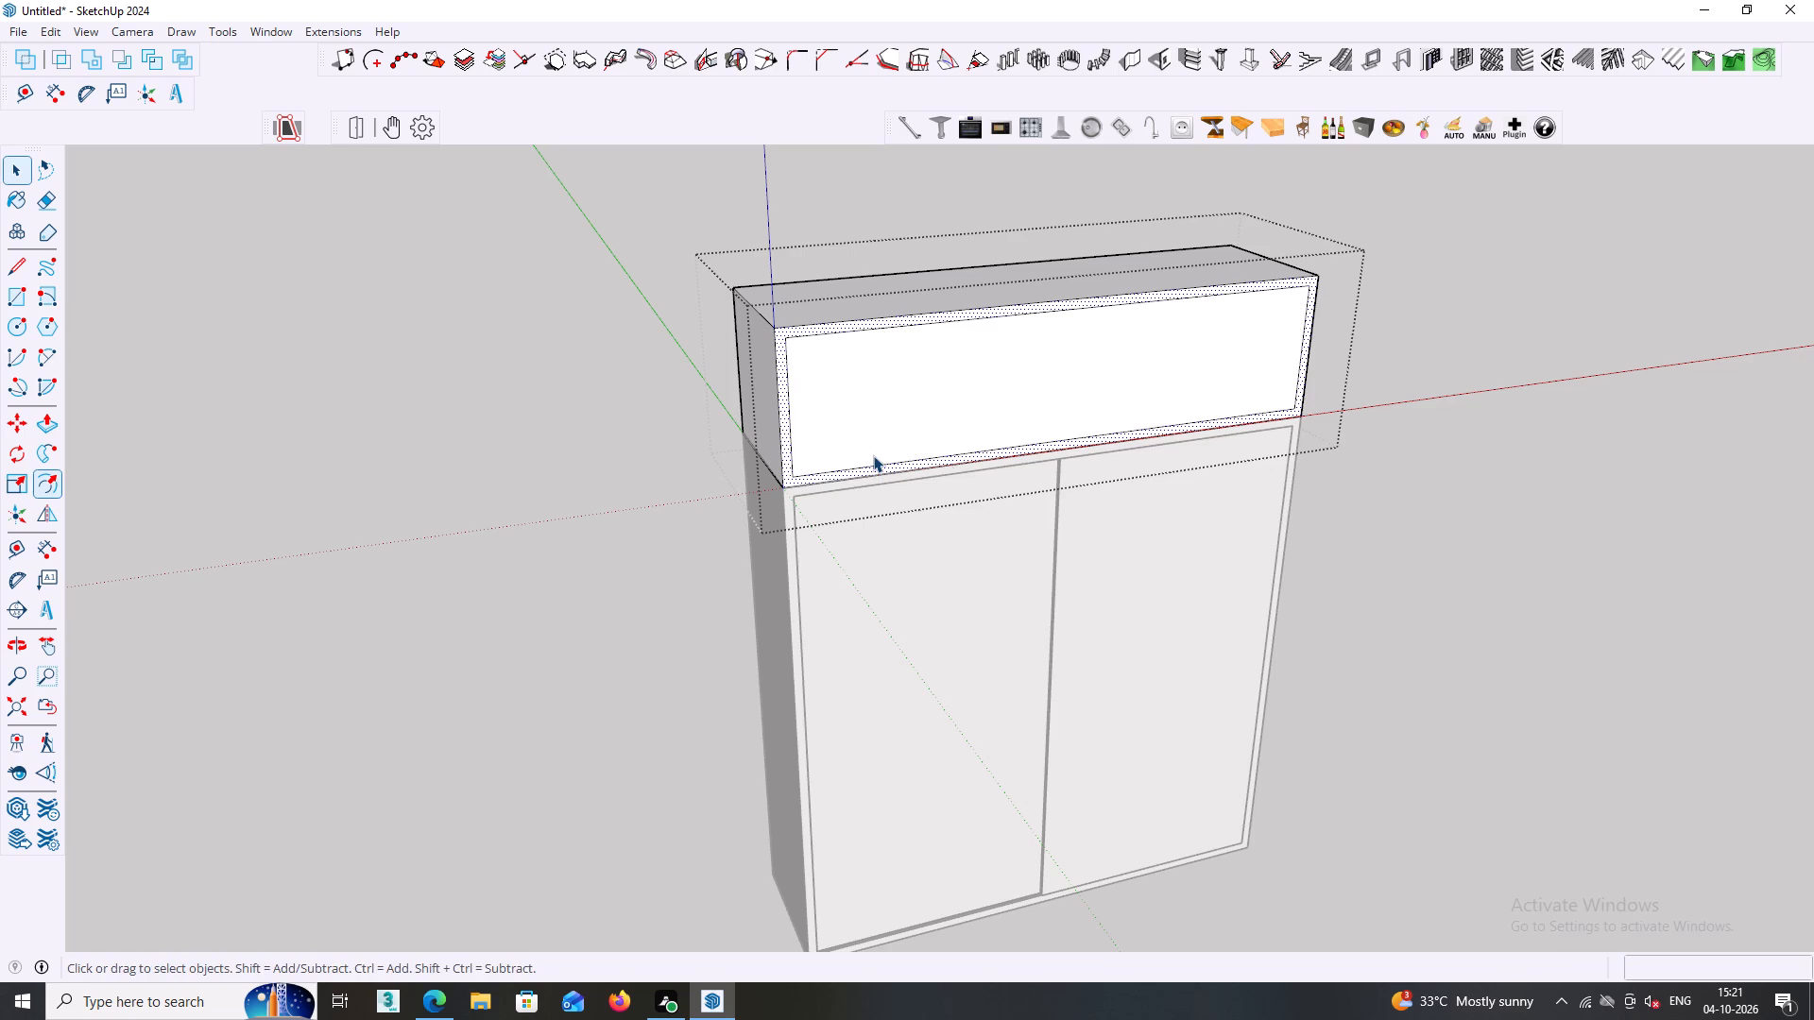
click(1463, 353)
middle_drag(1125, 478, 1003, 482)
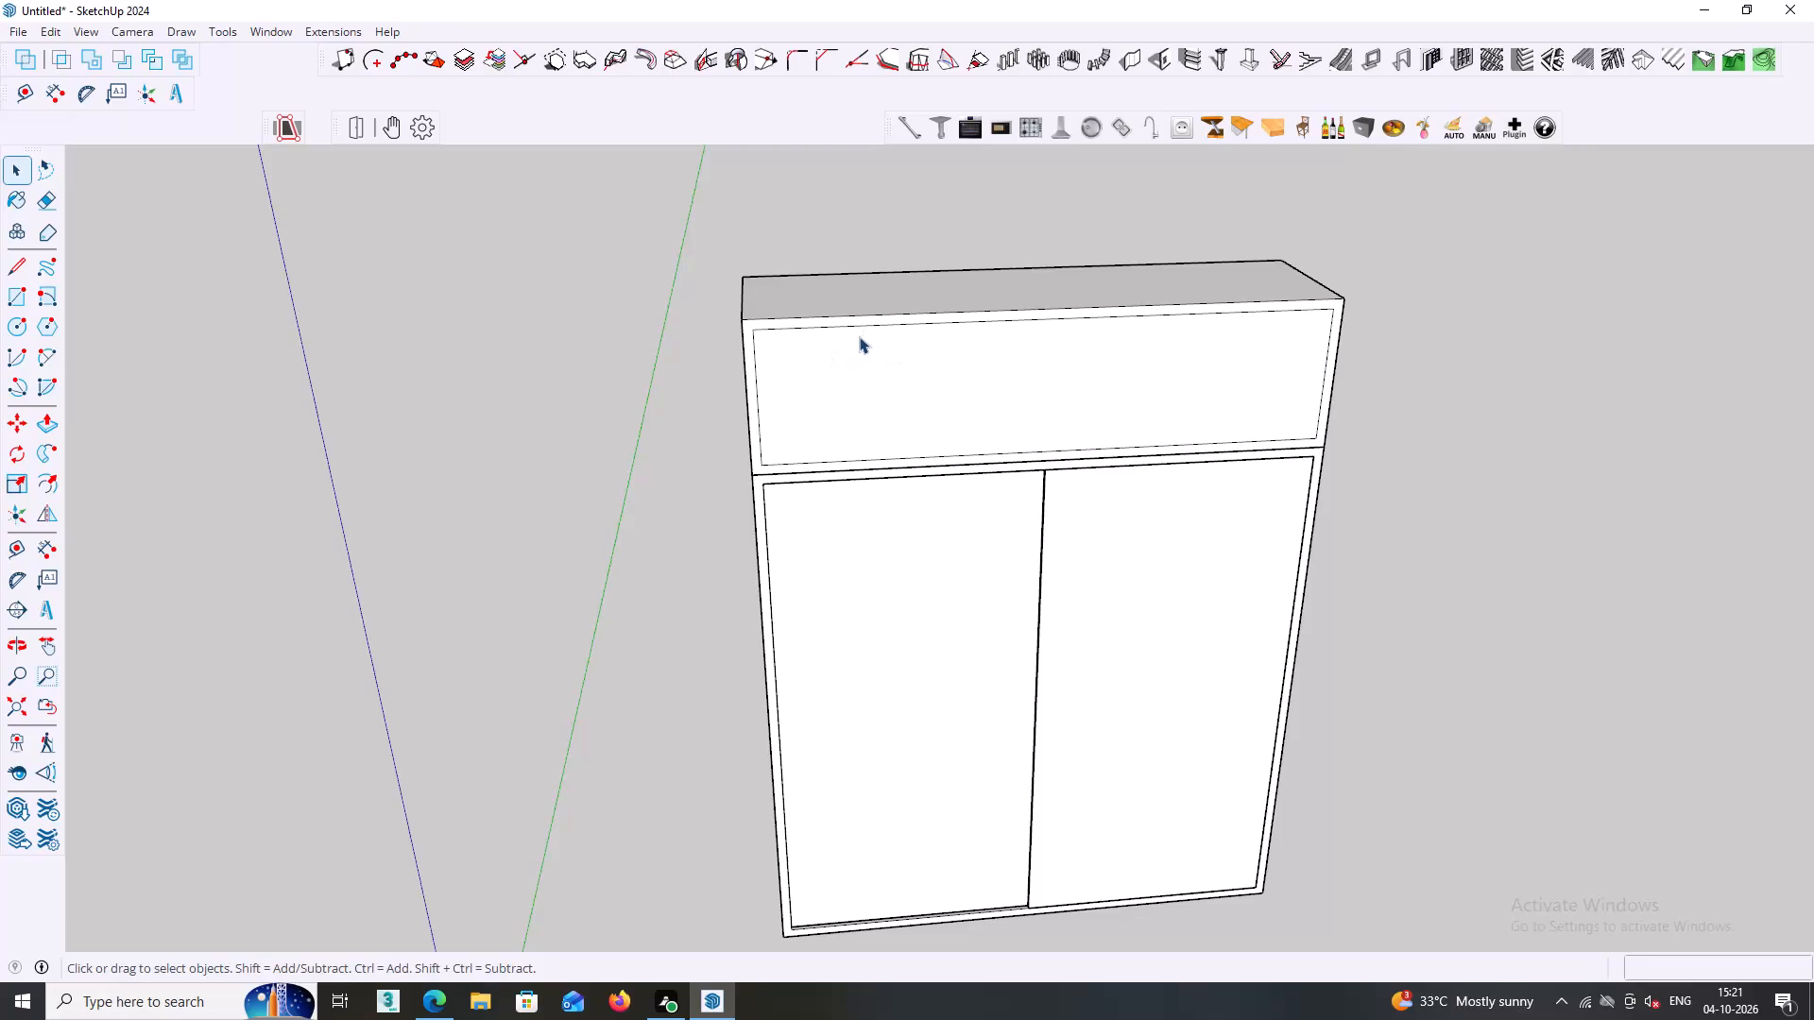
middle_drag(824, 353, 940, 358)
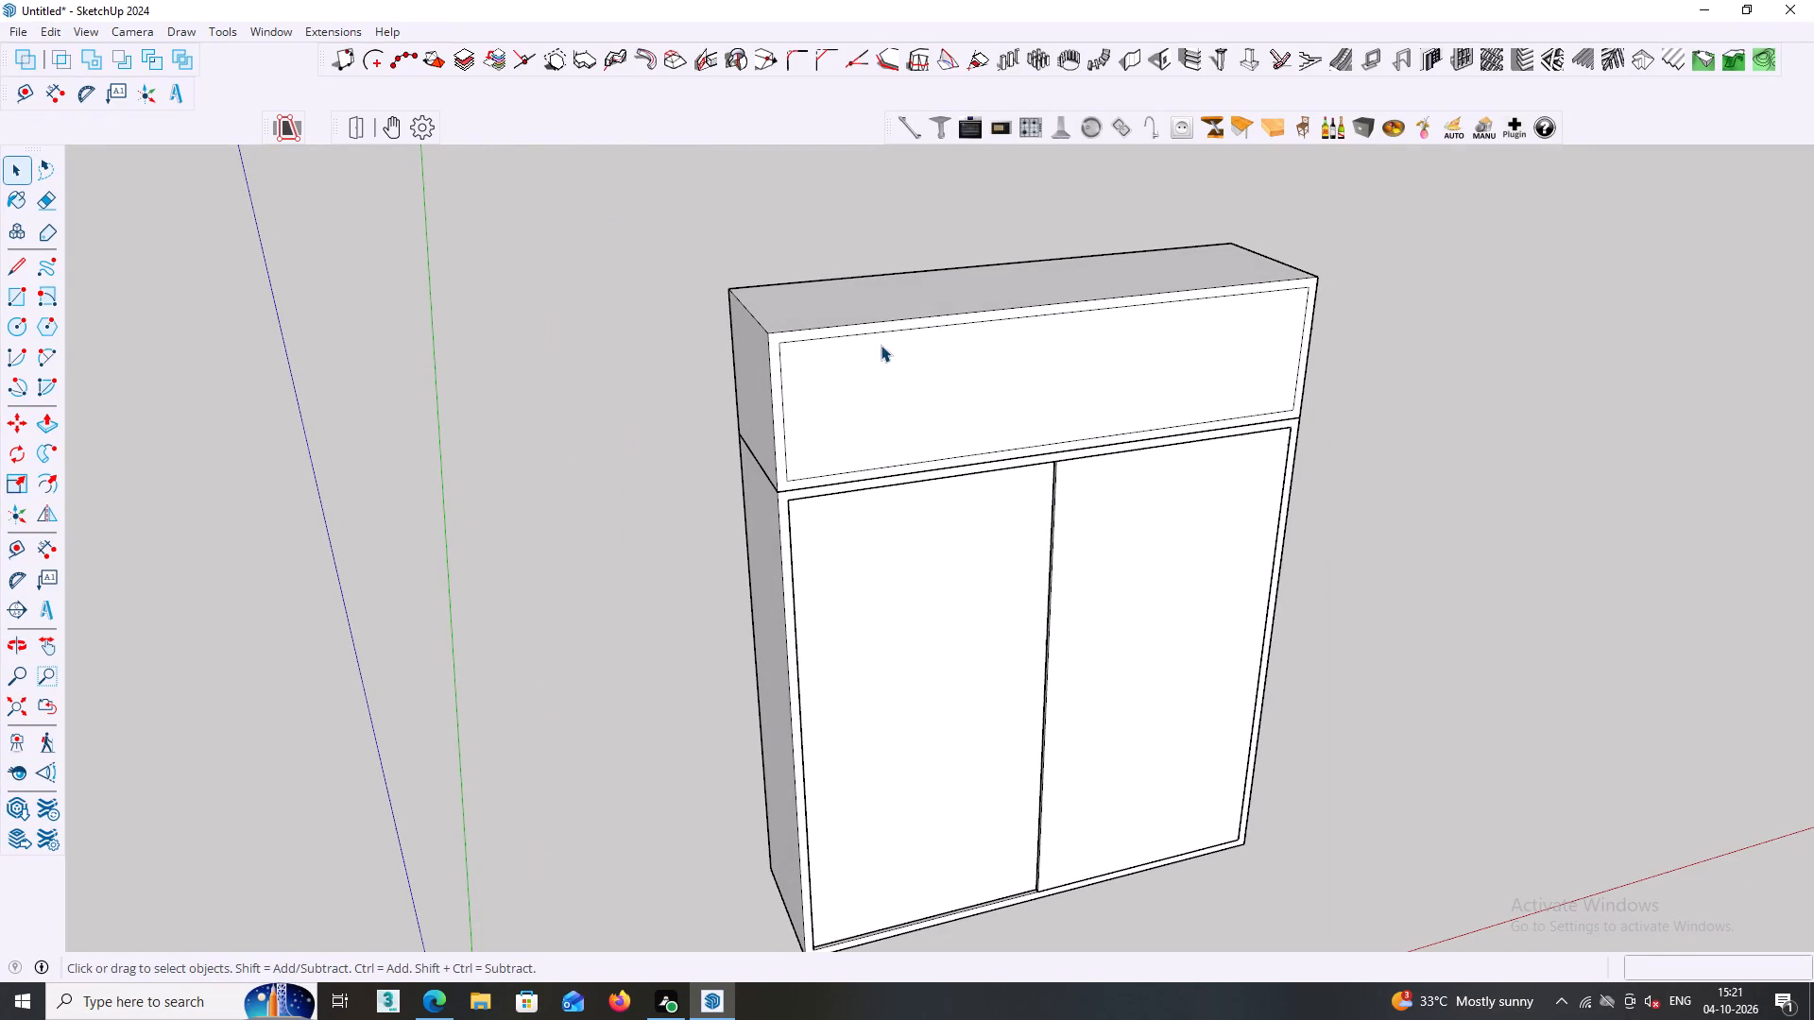
Inside the upper box's group, divide the top edge of the inset front outline into 5 equal segments.
click(902, 330)
click(906, 329)
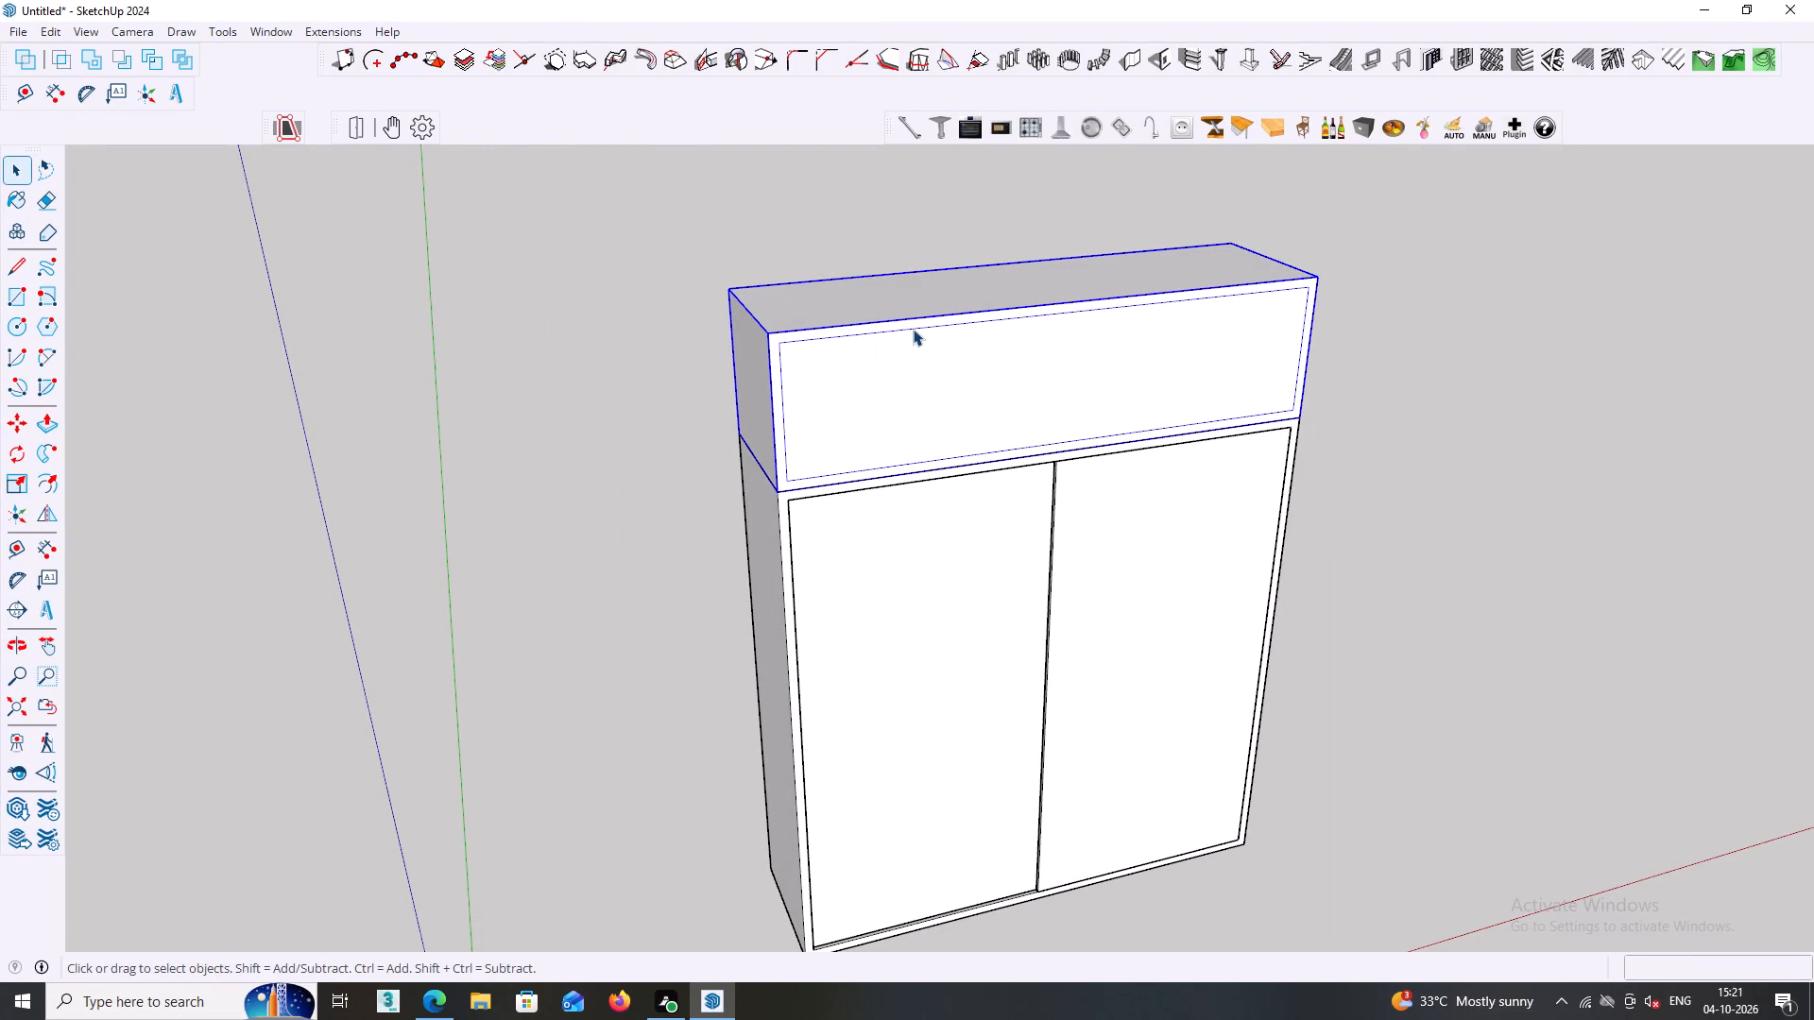
click(911, 362)
click(907, 350)
double_click(914, 327)
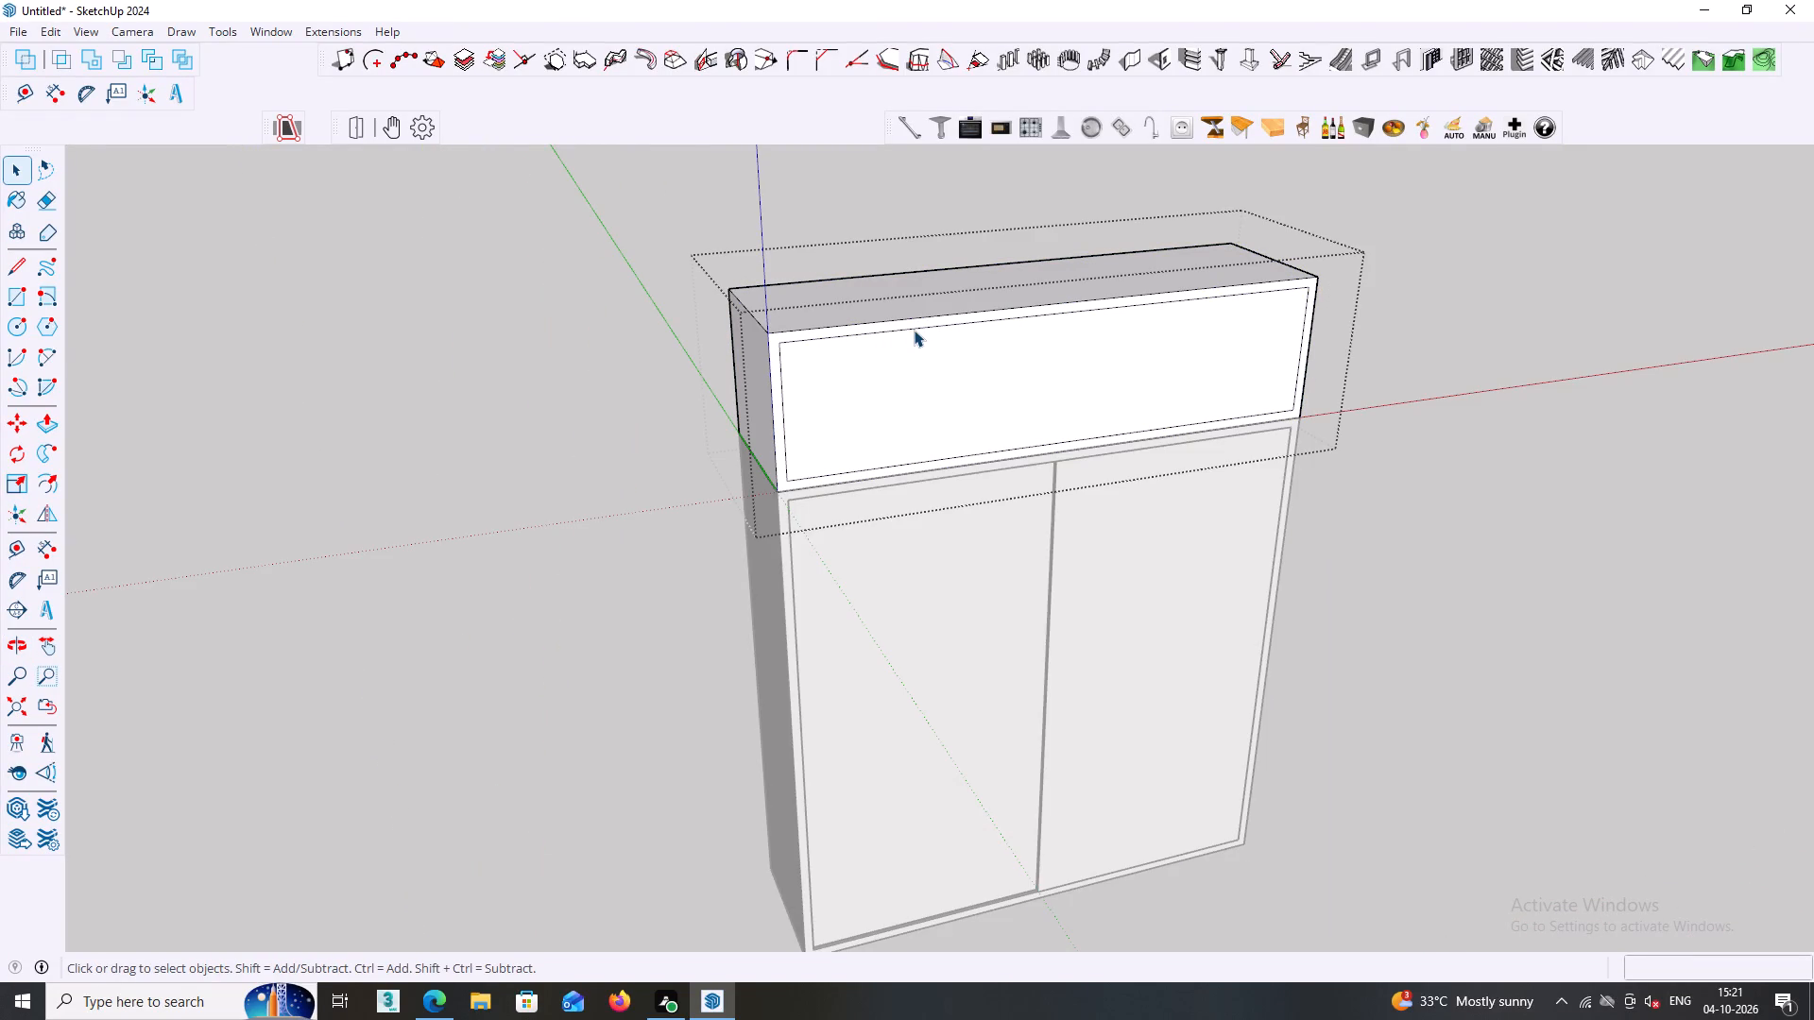
click(914, 329)
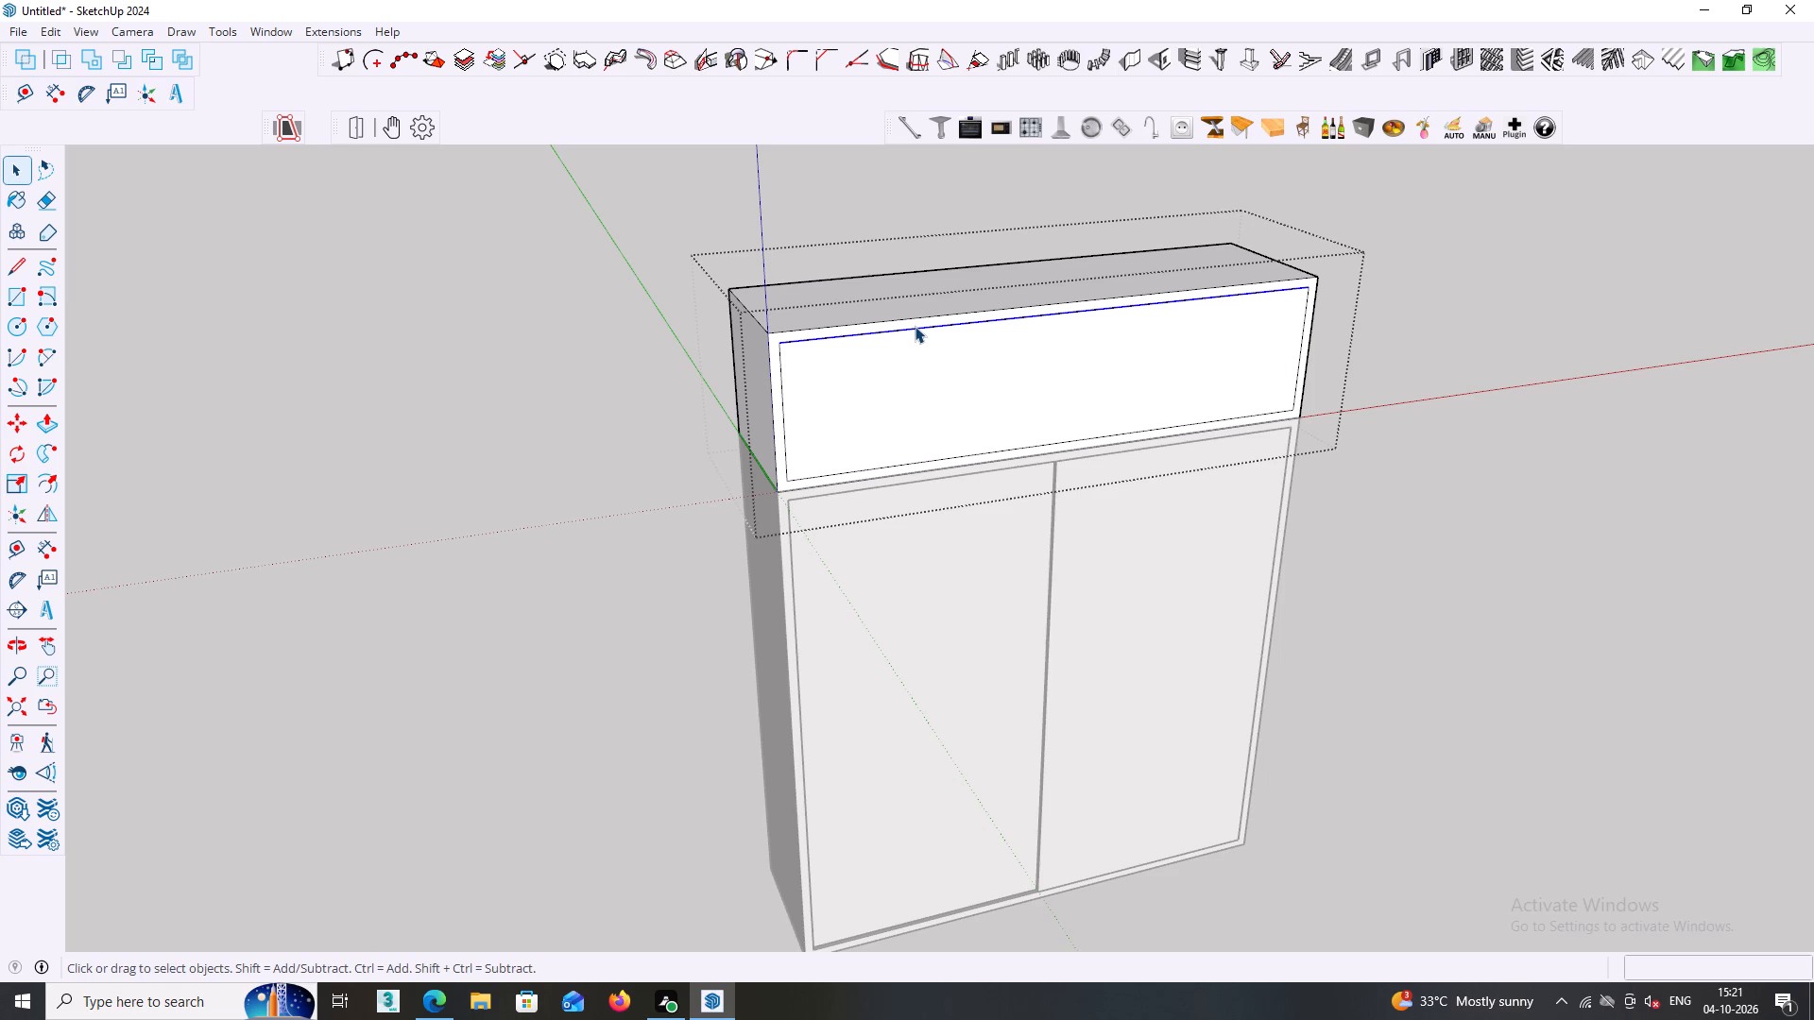
right_click(915, 326)
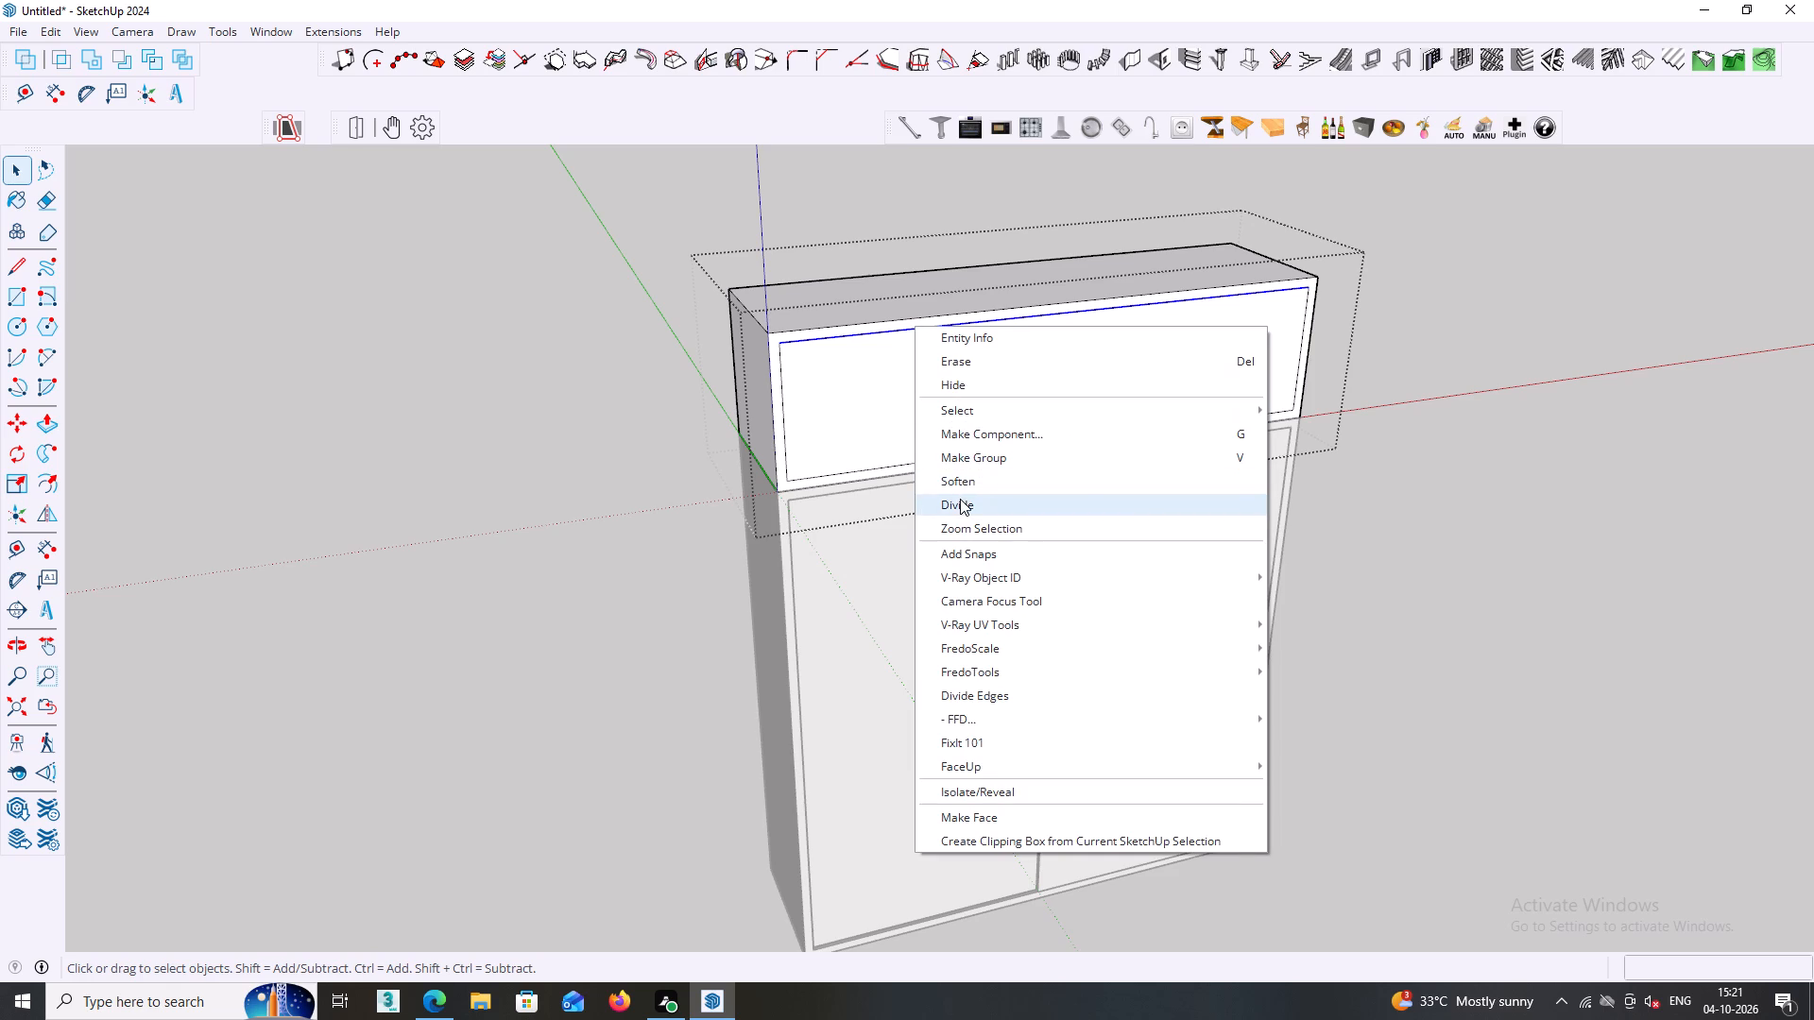
click(960, 499)
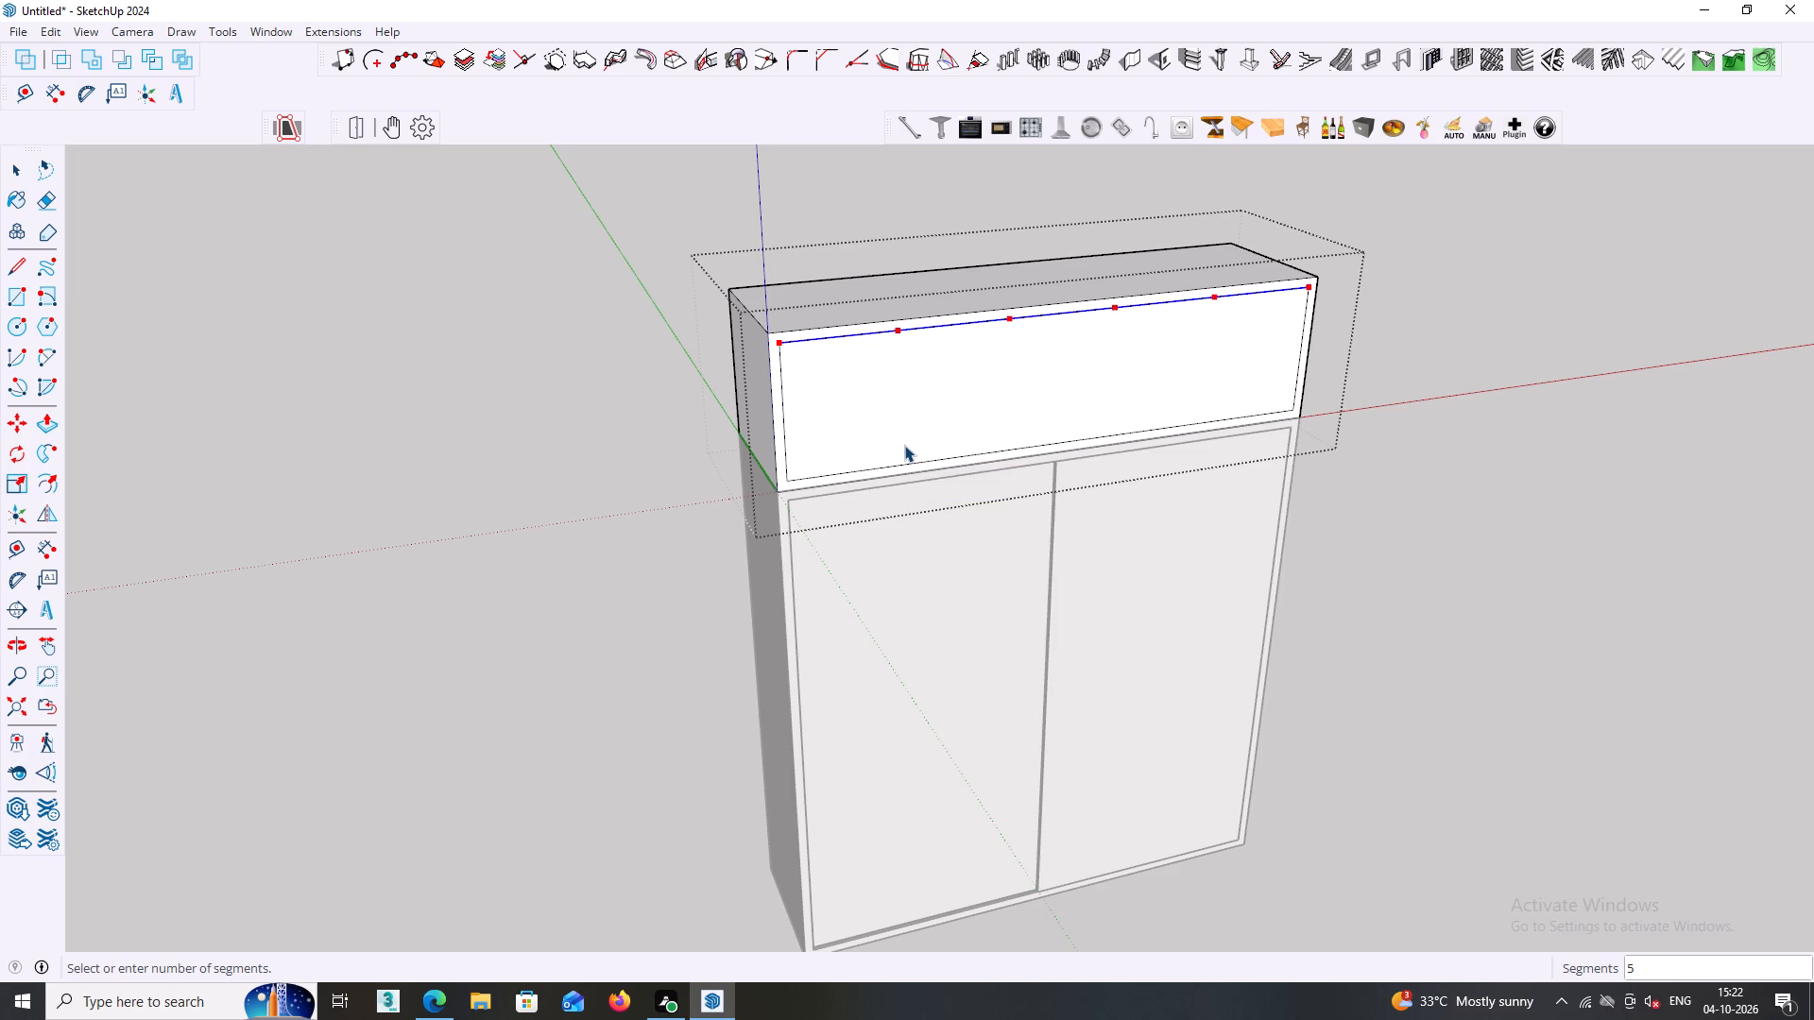
click(904, 445)
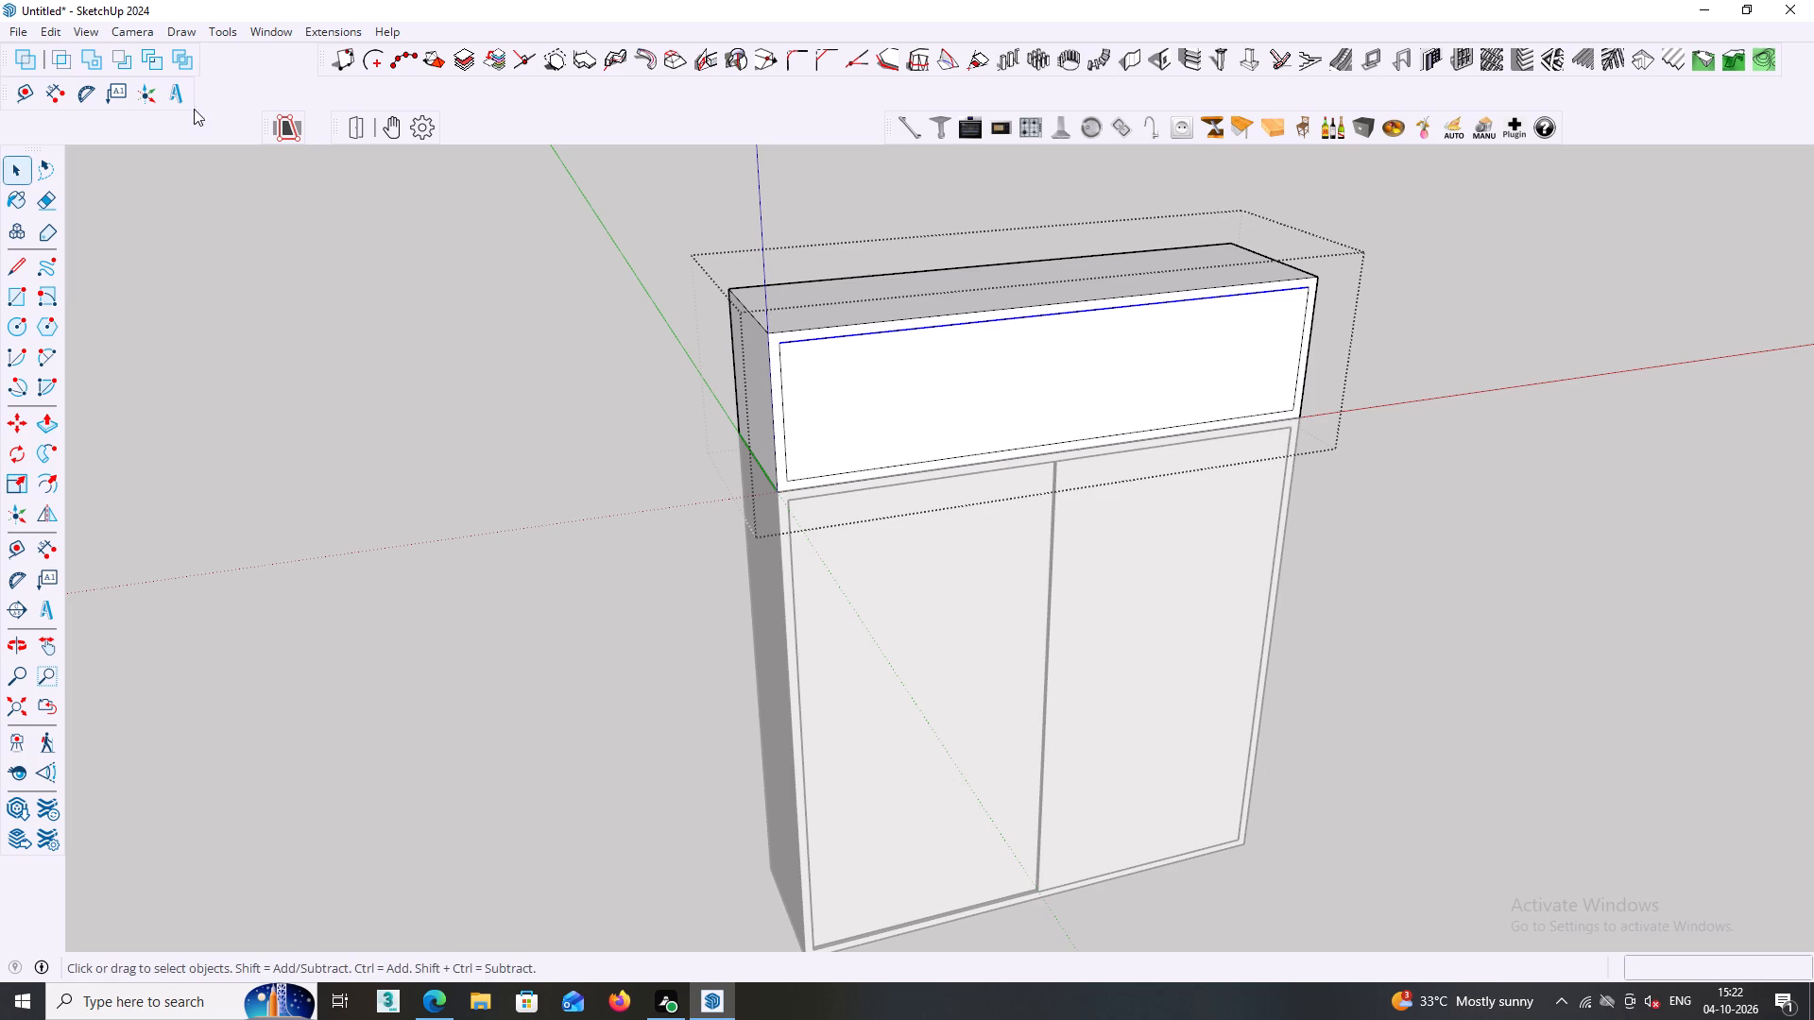
Draw four vertical lines from the division points down to the inset outline's bottom edge, splitting the loft front into five bays, then exit the group.
click(13, 264)
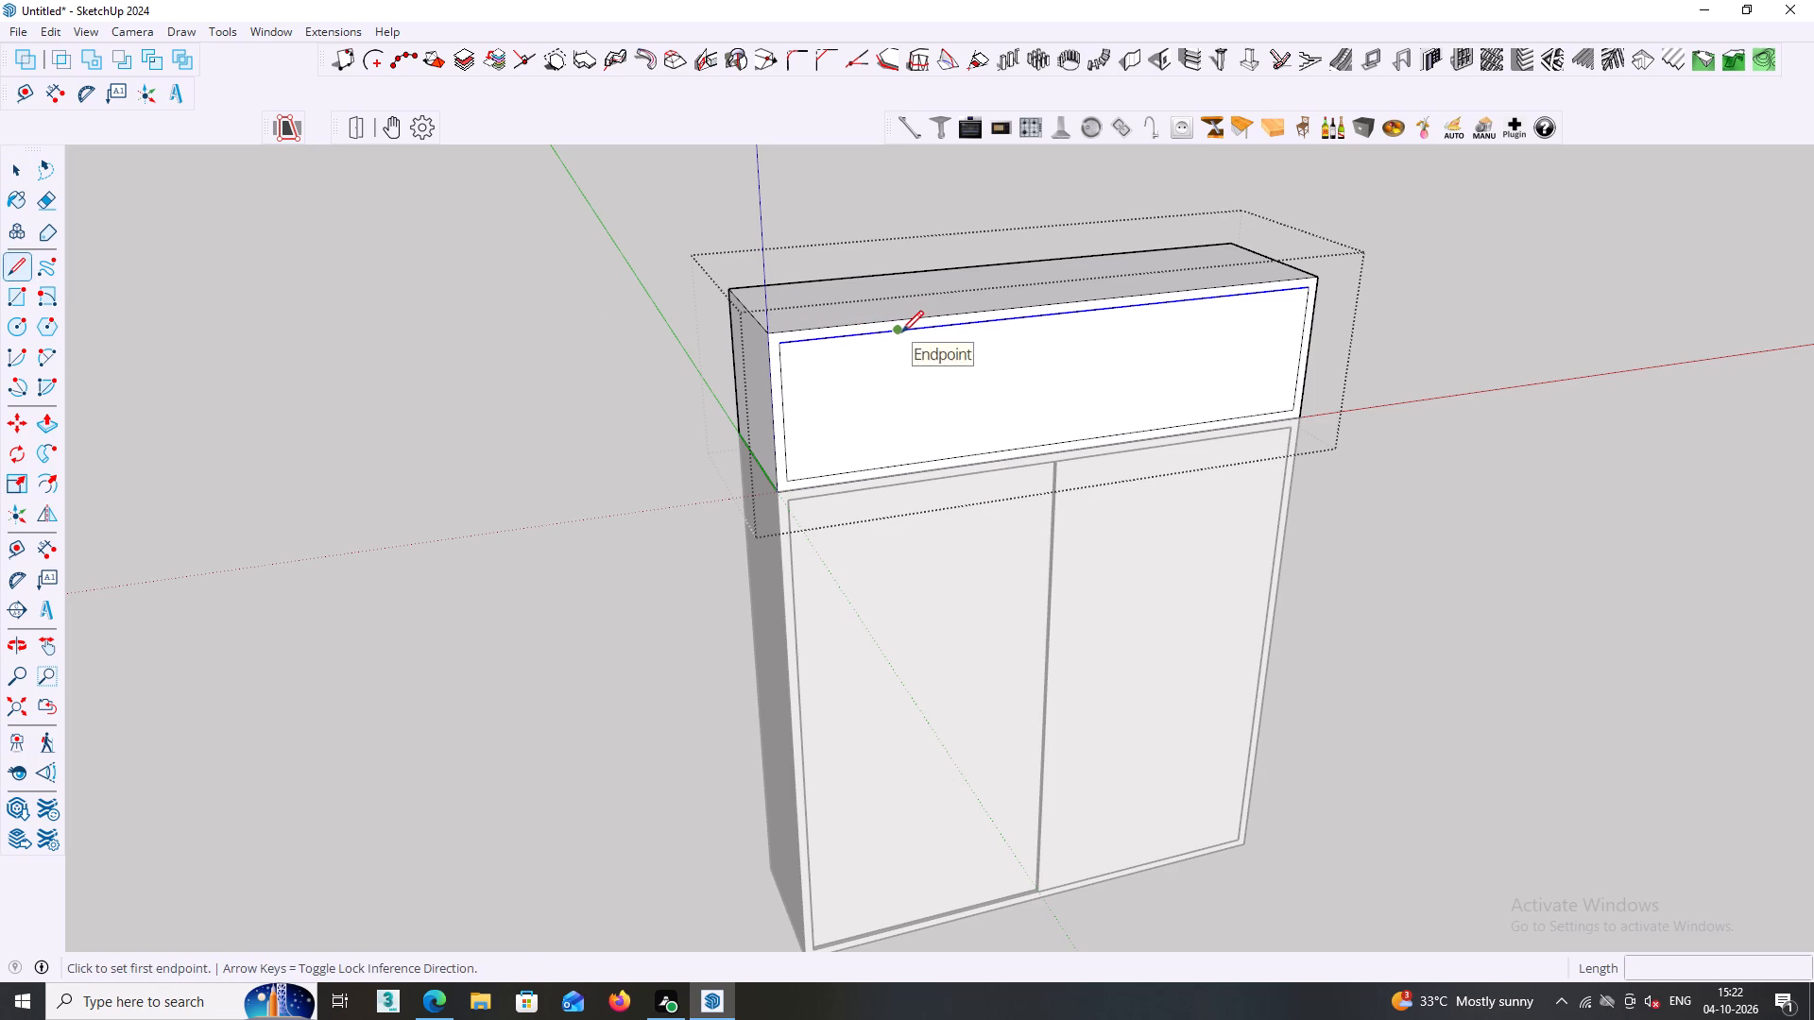
click(900, 332)
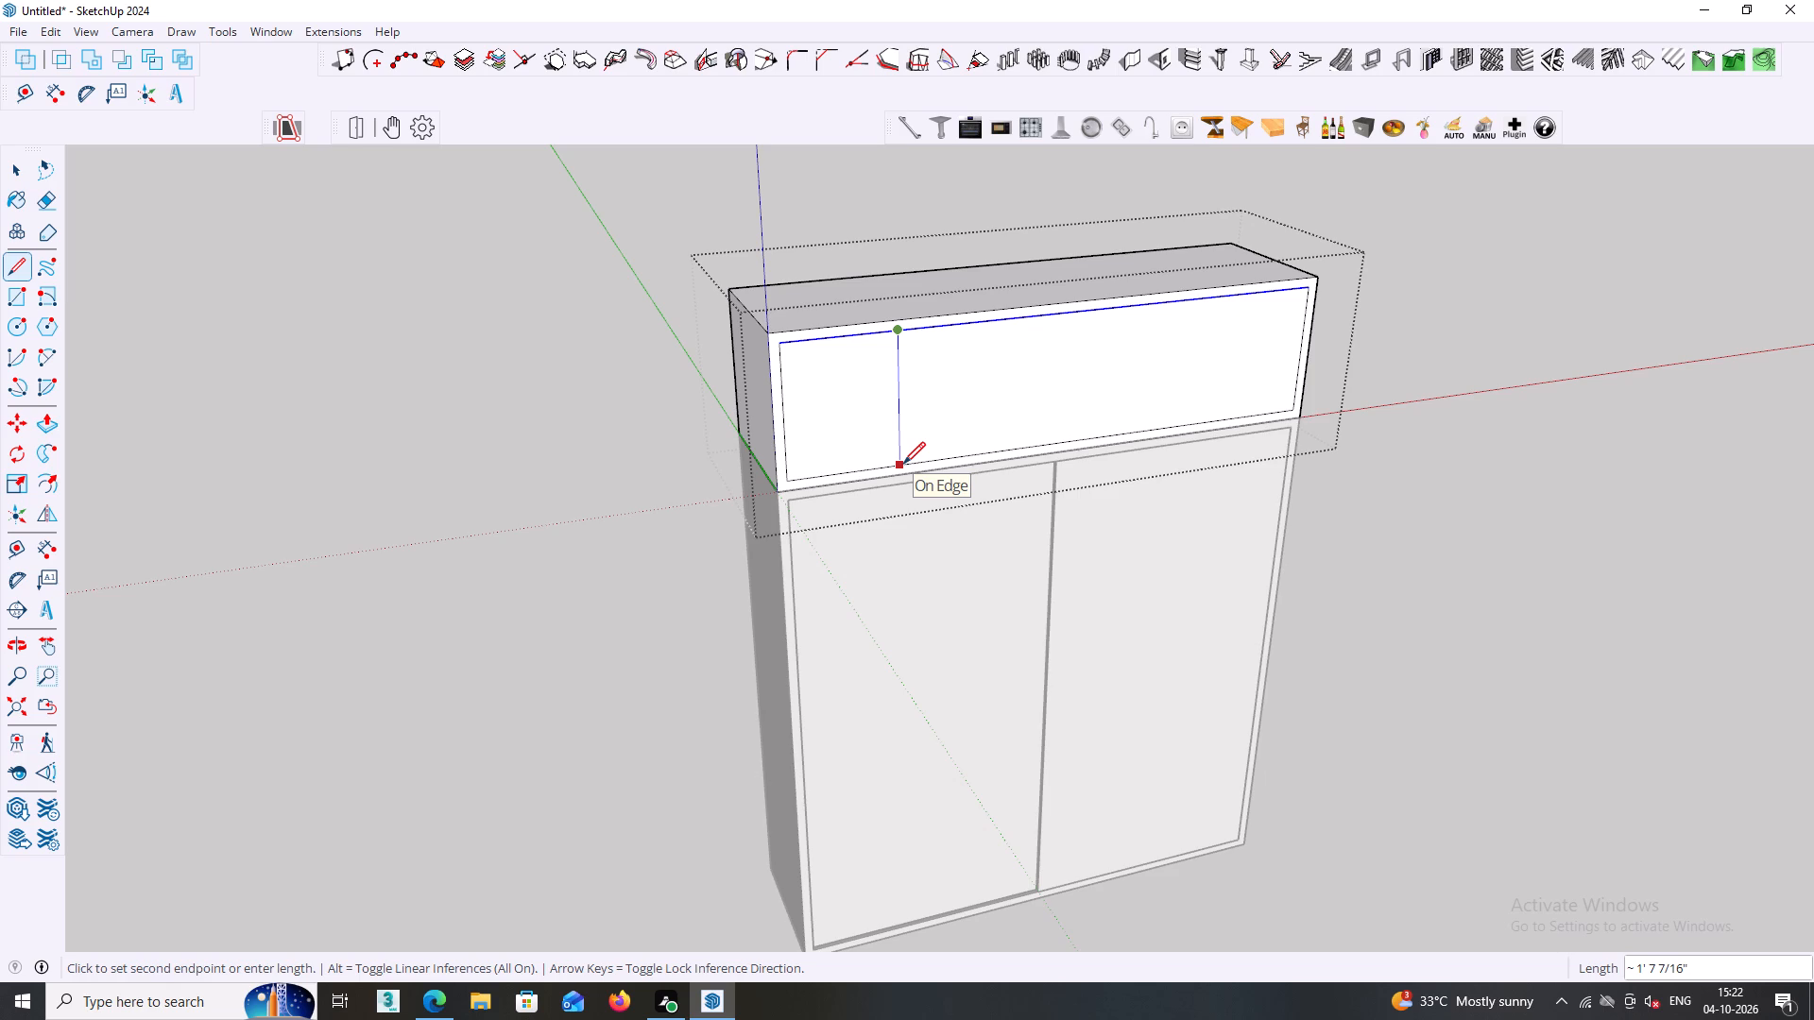
click(903, 464)
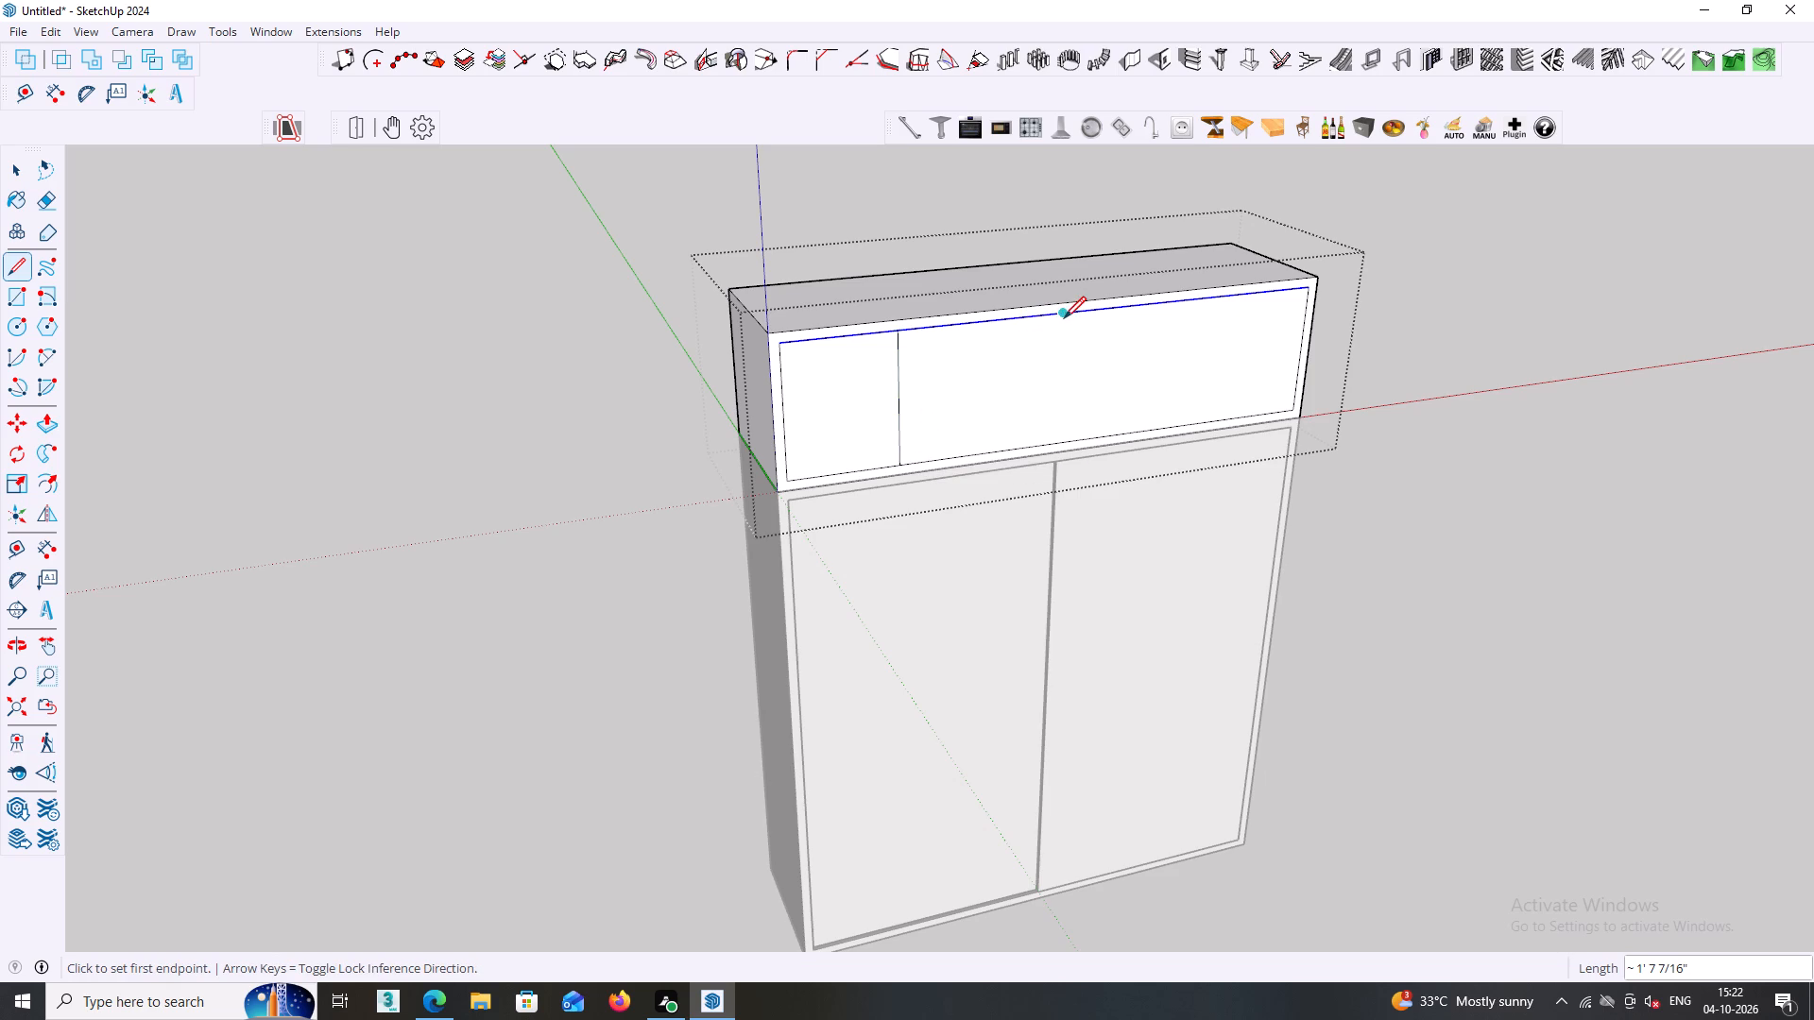
click(1011, 324)
click(1014, 448)
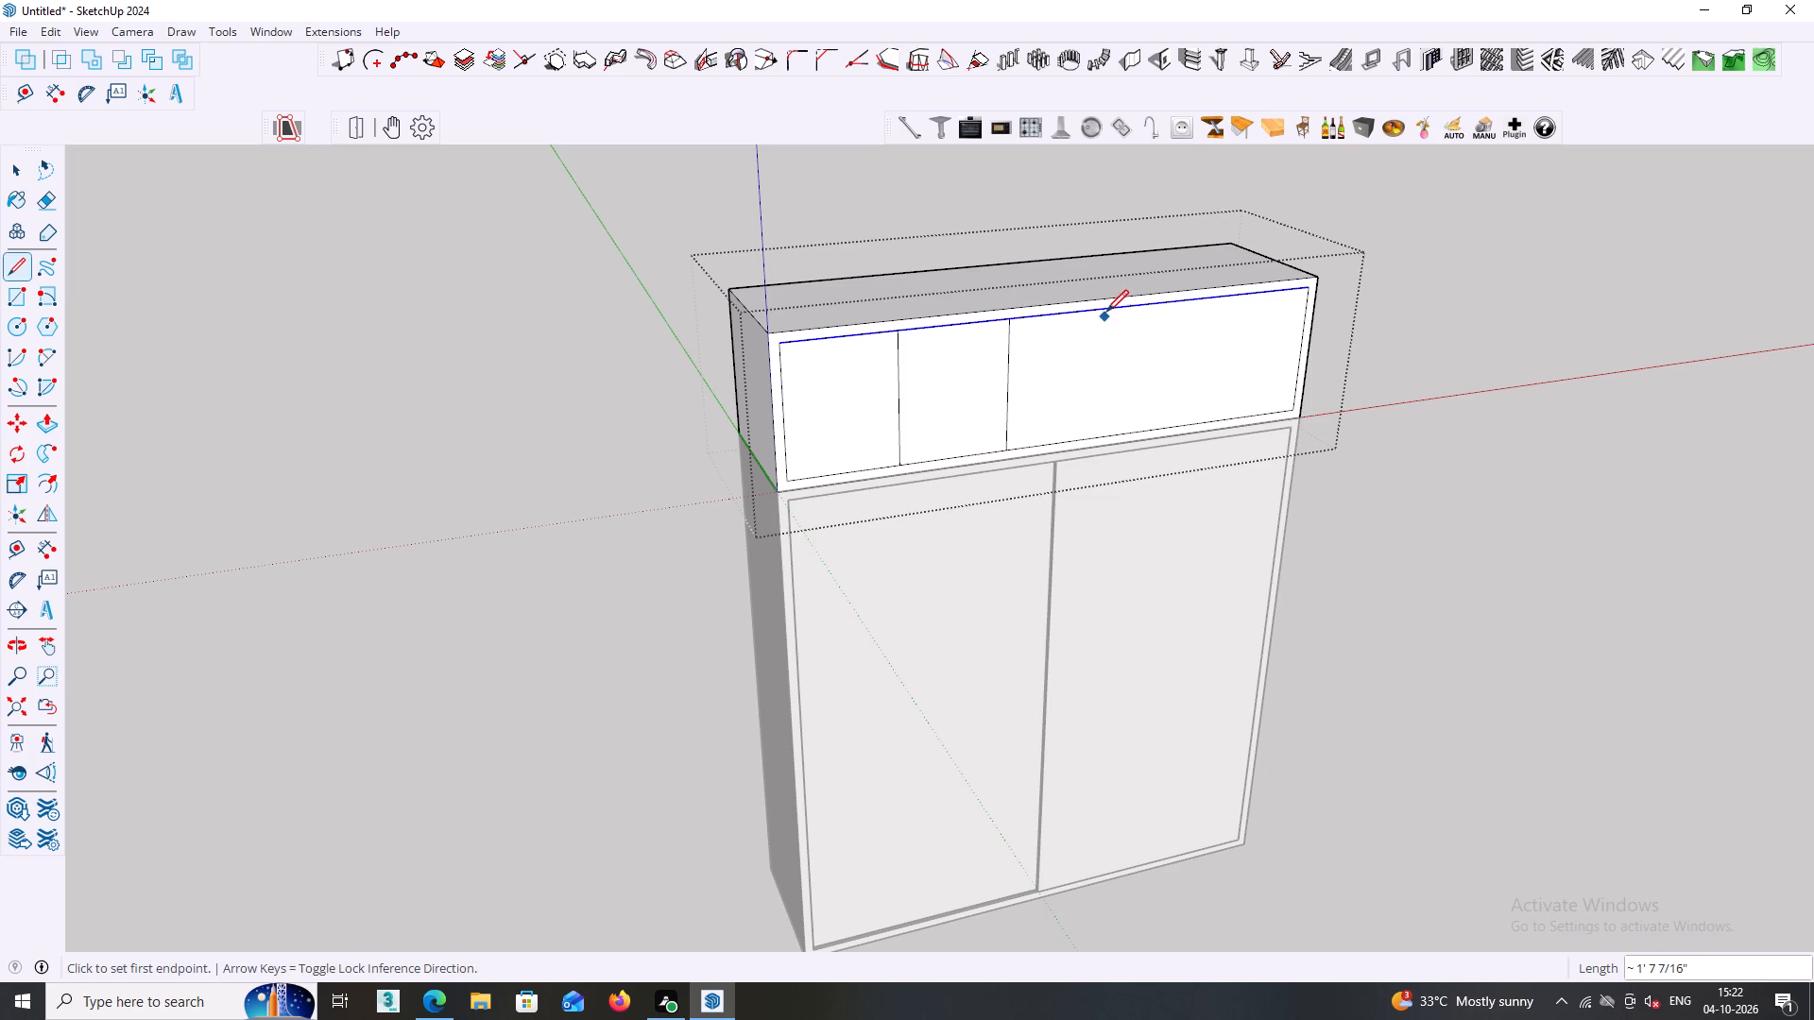
click(1113, 311)
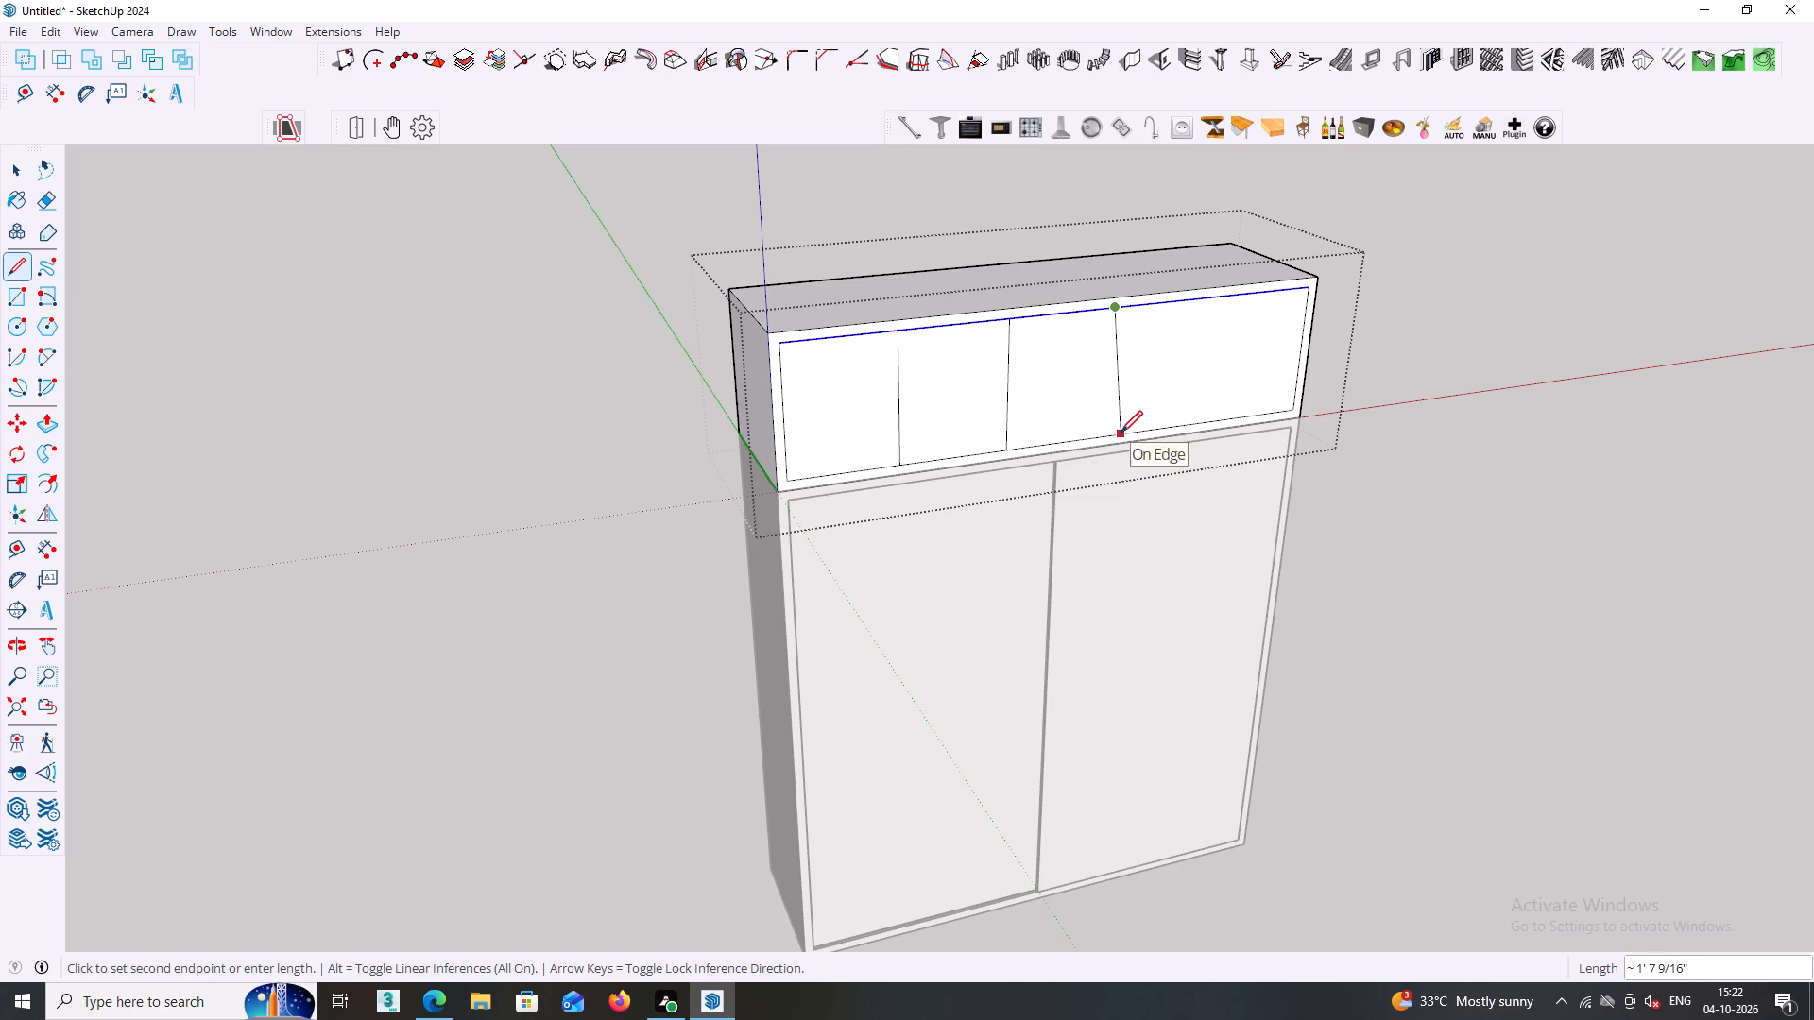
click(1114, 433)
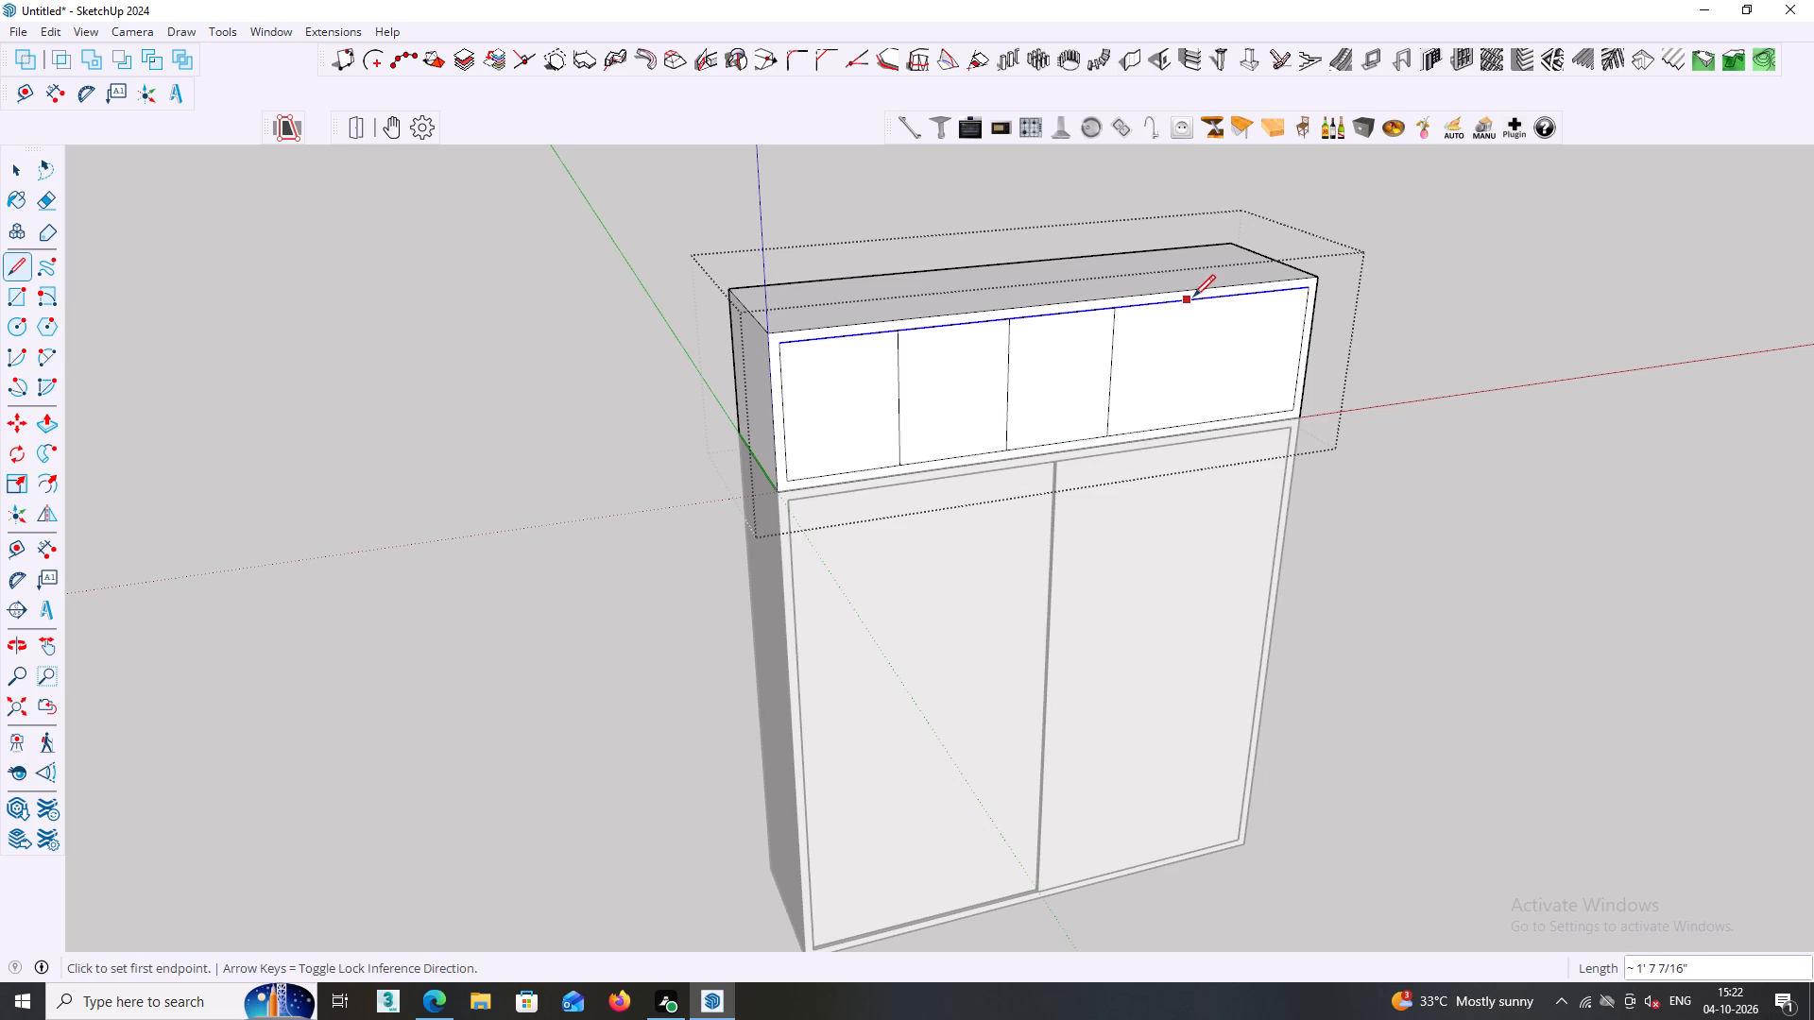
click(1212, 297)
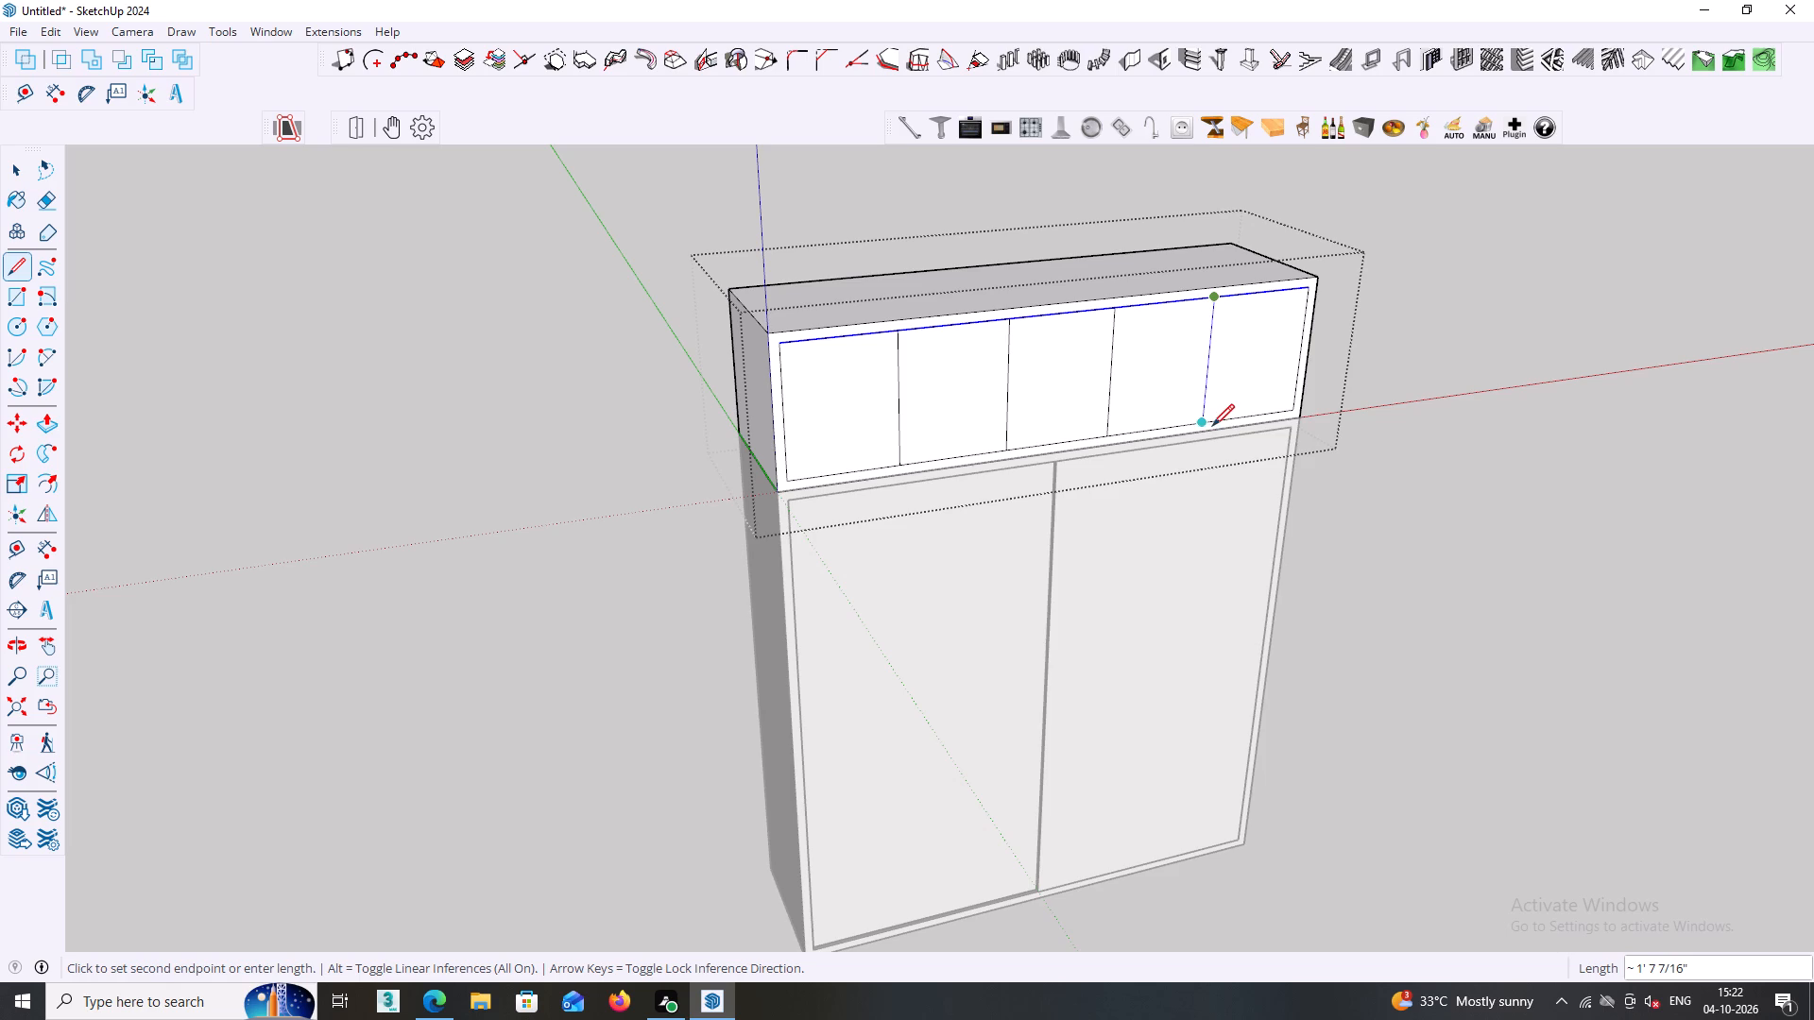
click(1206, 424)
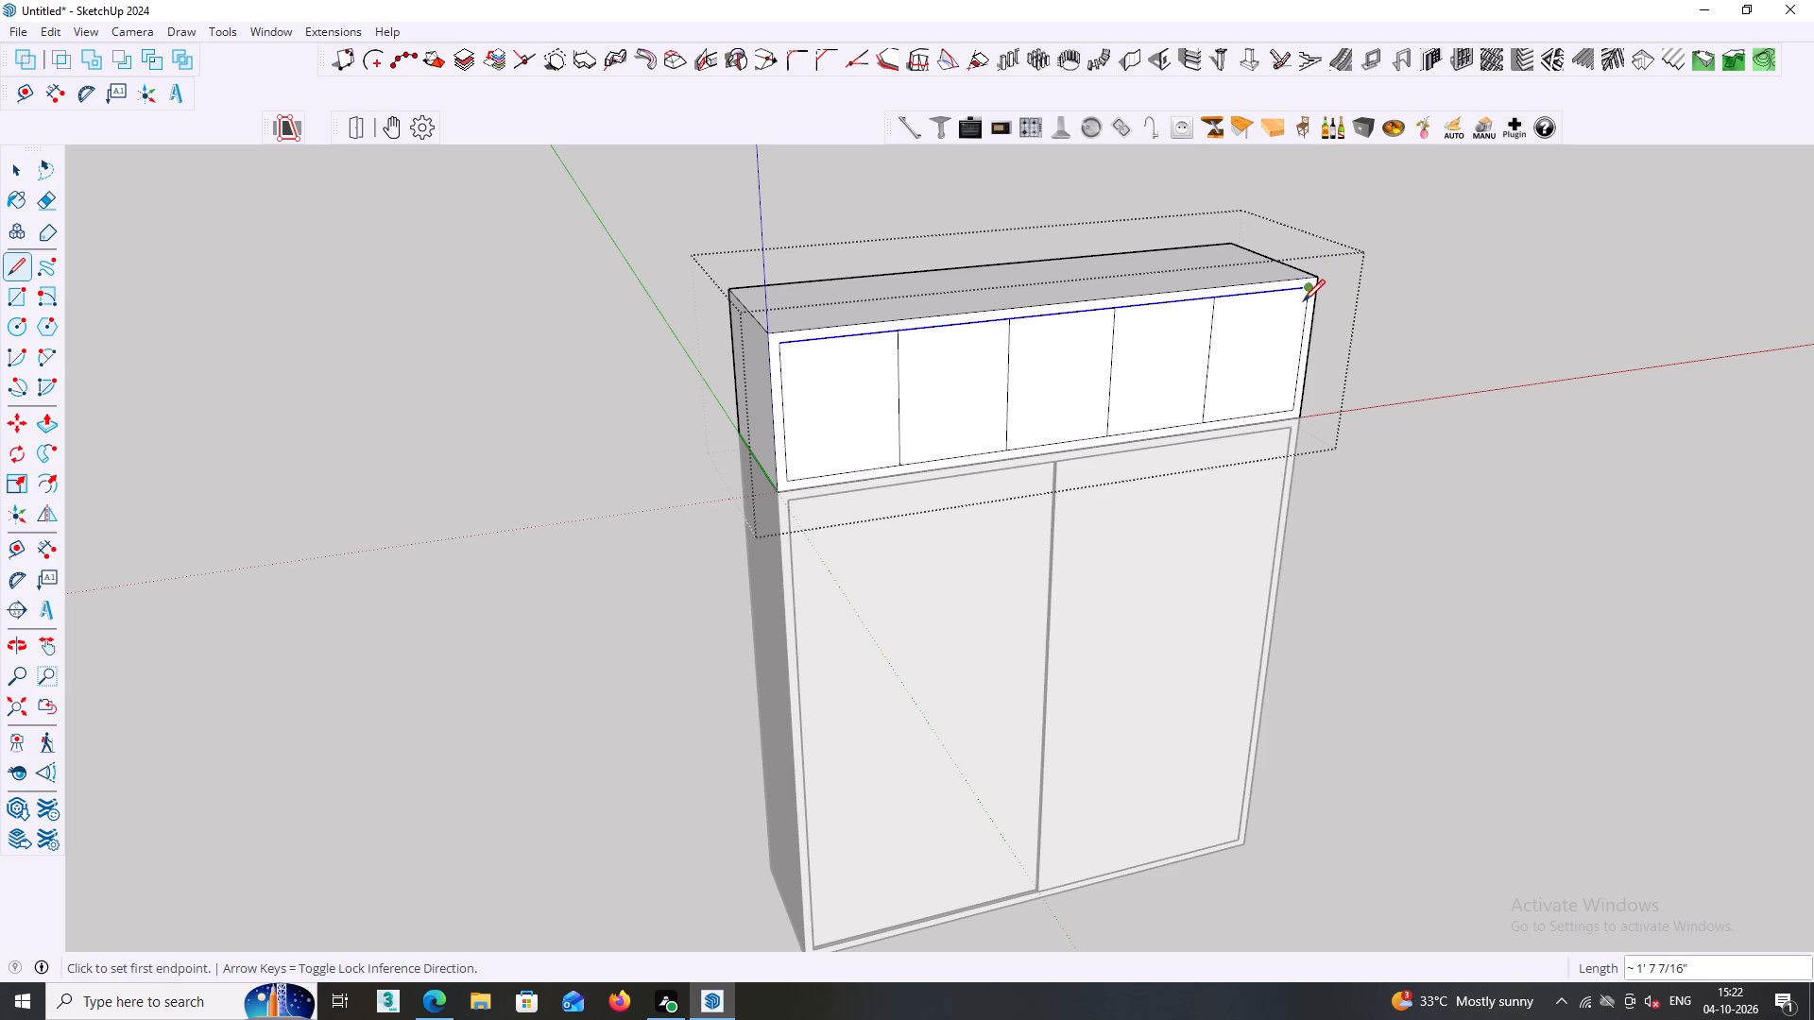
key(space)
click(1425, 461)
Inside the loft group, copy the first vertical divider line from the left 9 mm to the right.
middle_drag(1408, 438, 1360, 420)
scroll(1057, 383, up, 1)
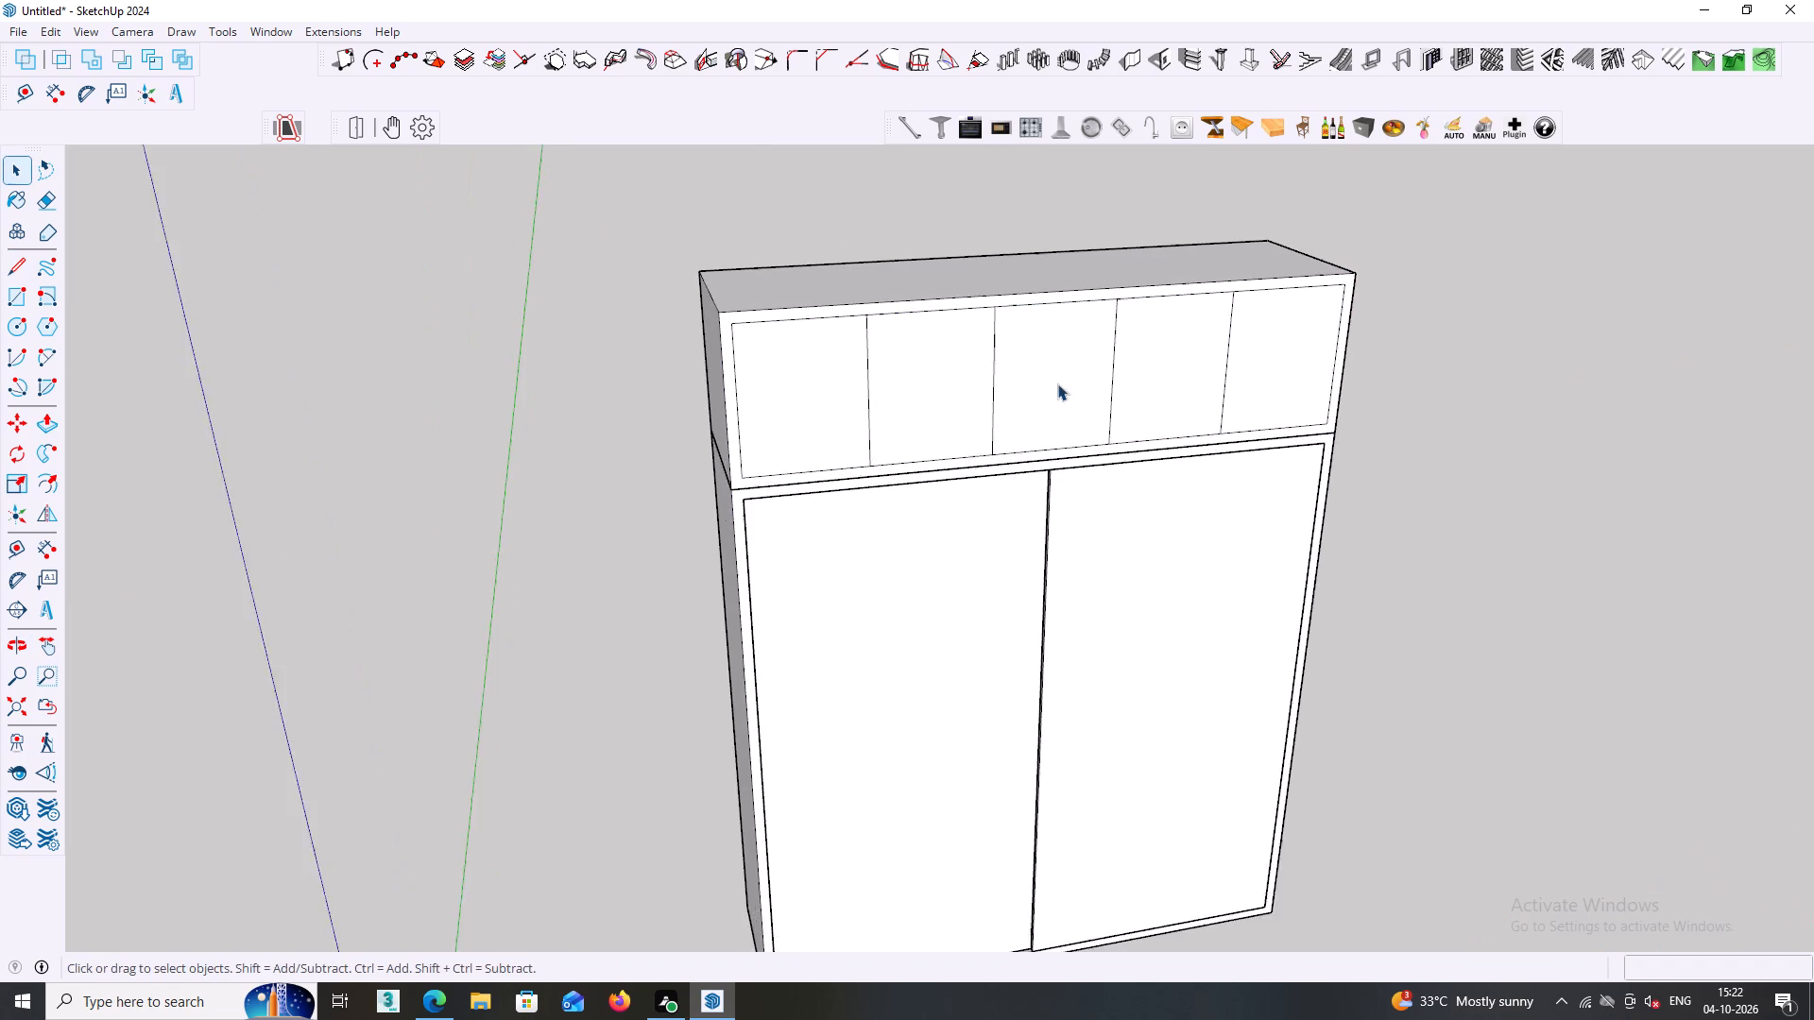
scroll(1057, 383, up, 1)
scroll(928, 400, up, 2)
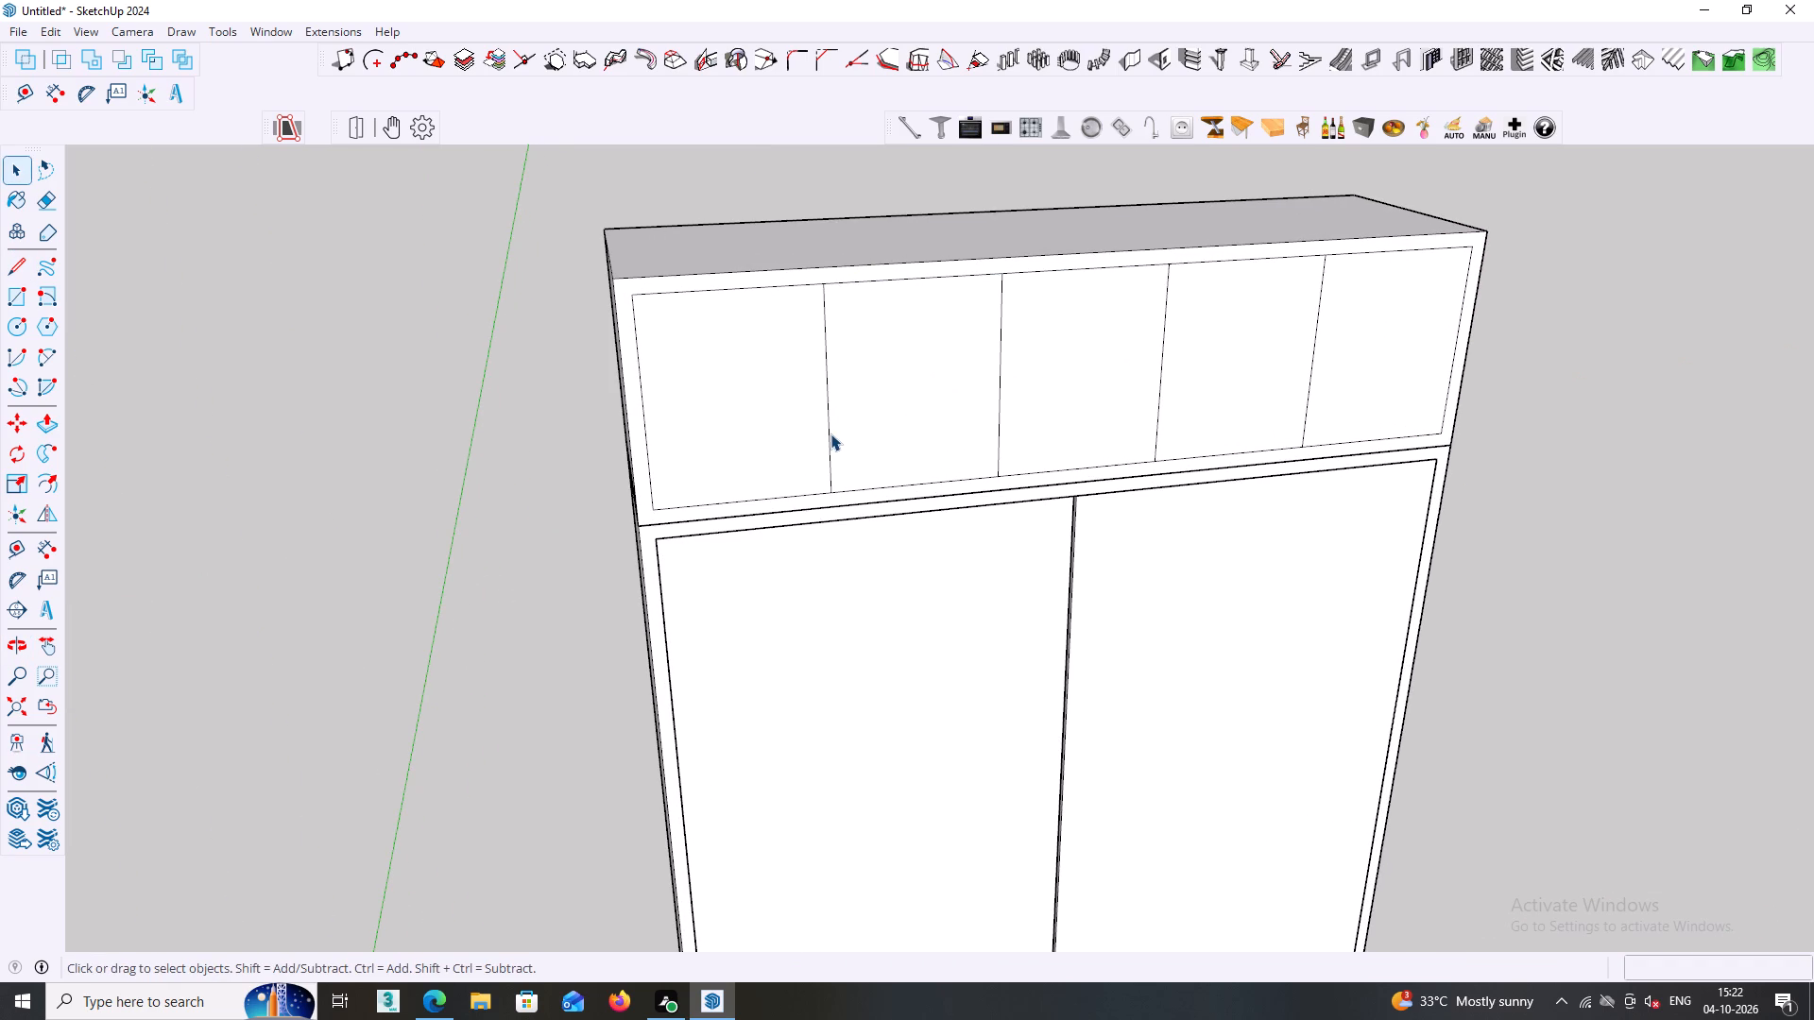
click(830, 433)
triple_click(814, 434)
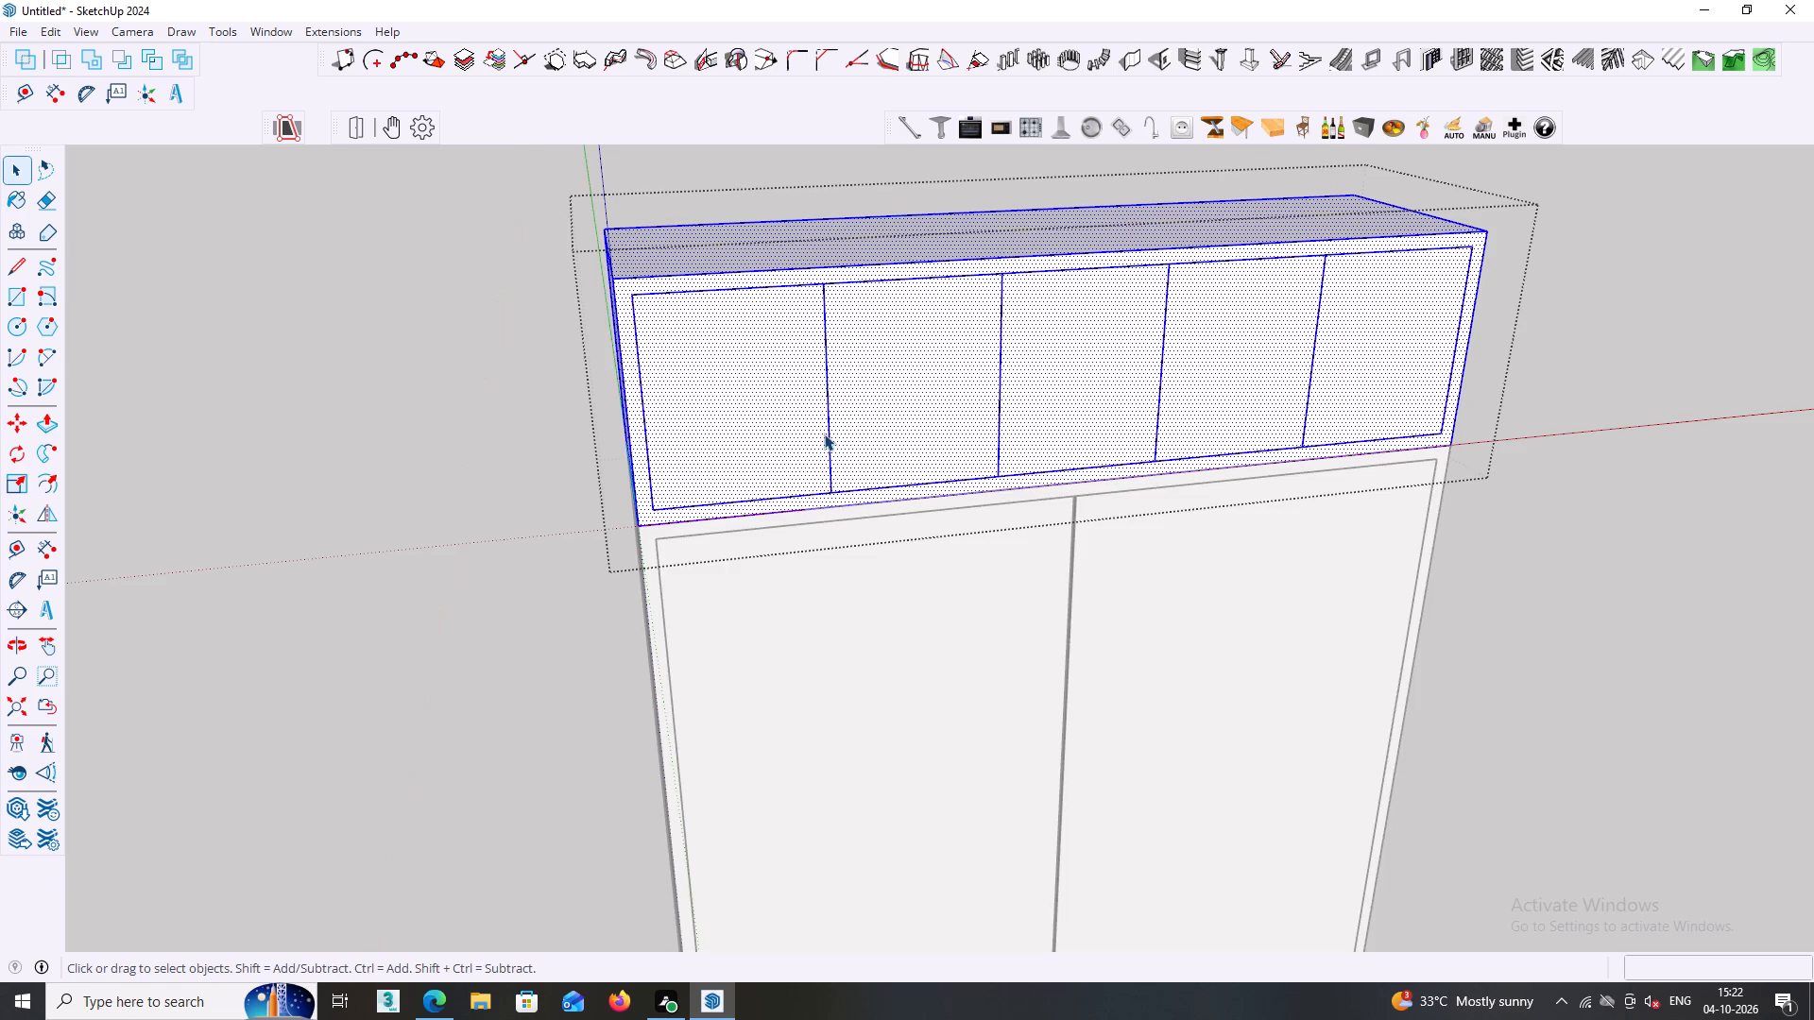
click(794, 435)
click(828, 427)
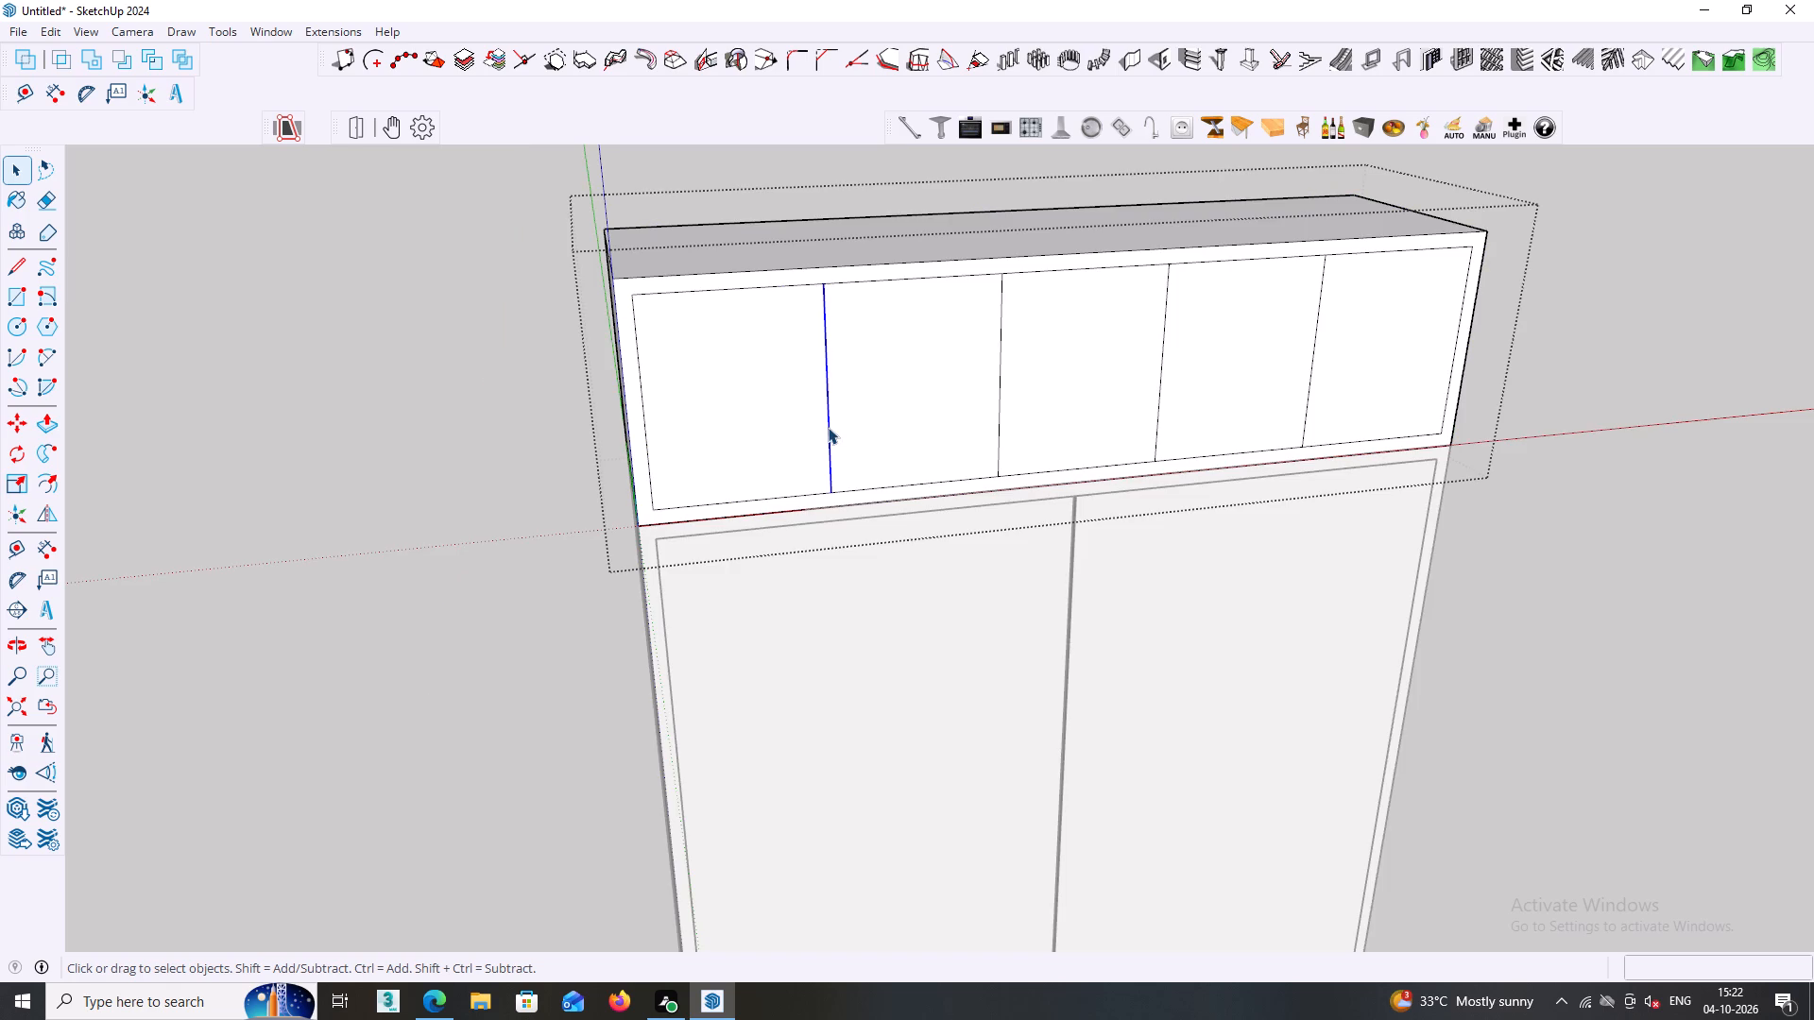
key(m)
click(828, 427)
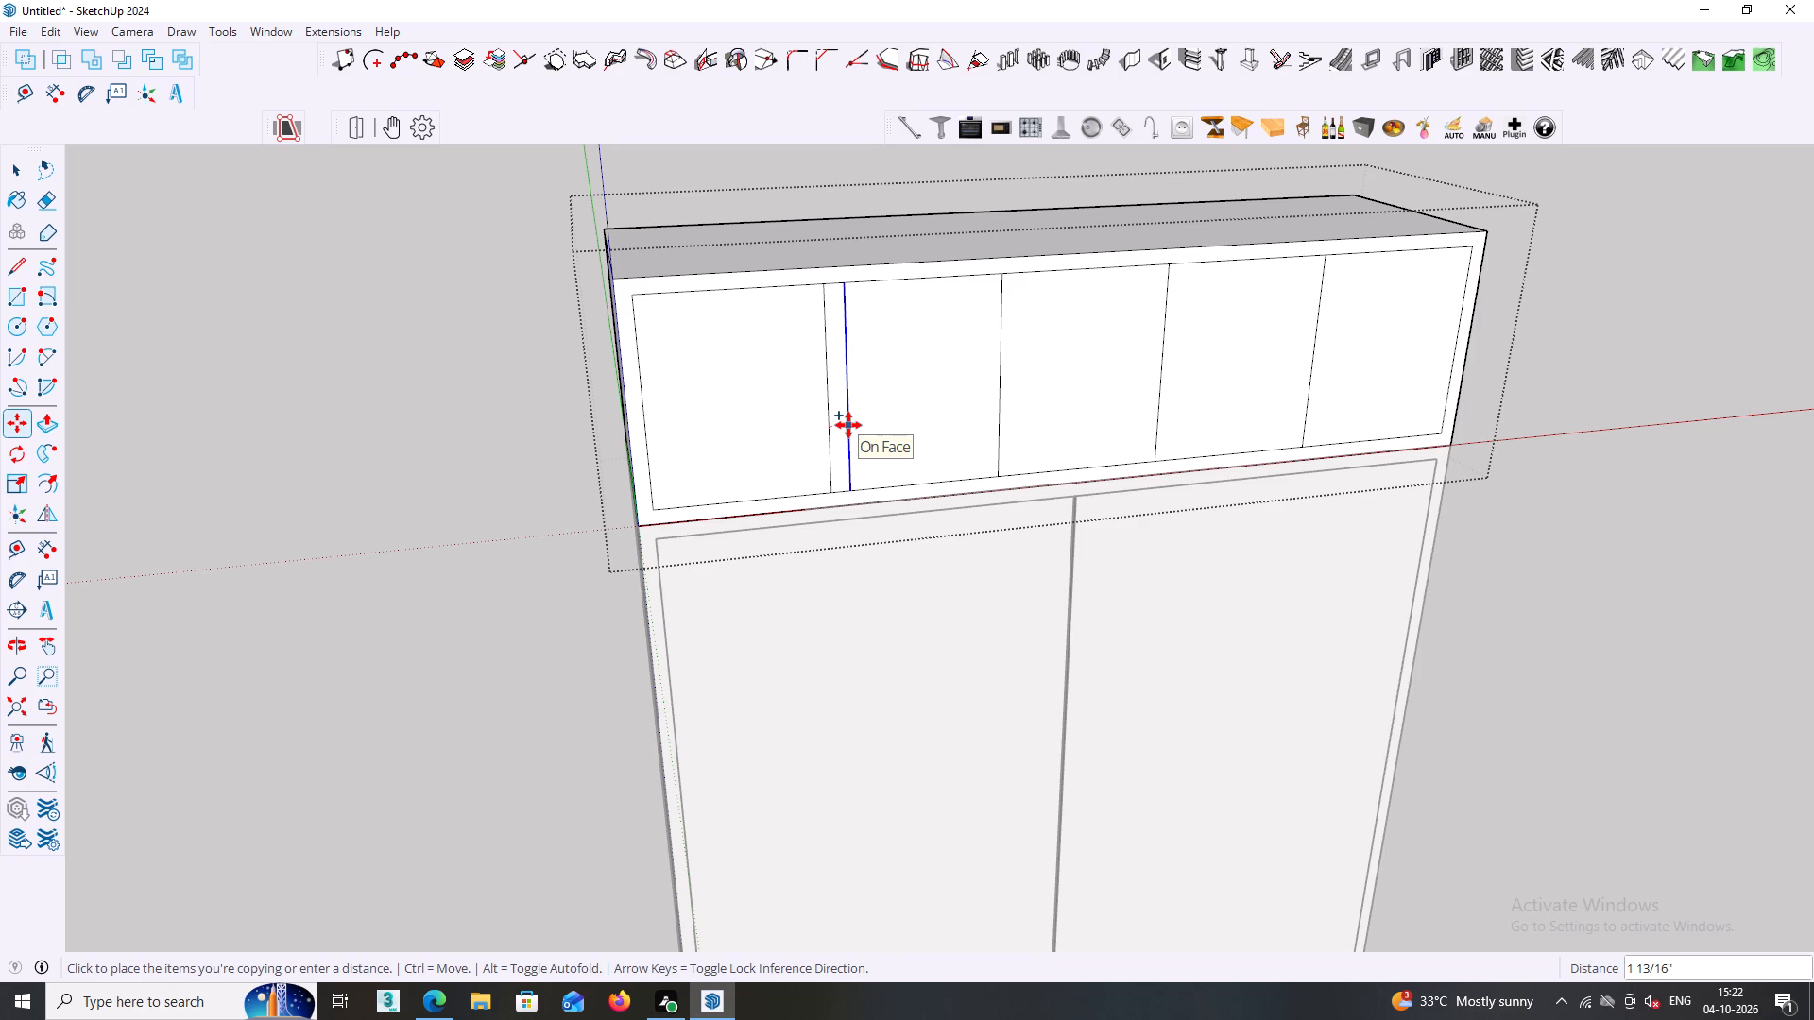
text(9MM)
key(Return)
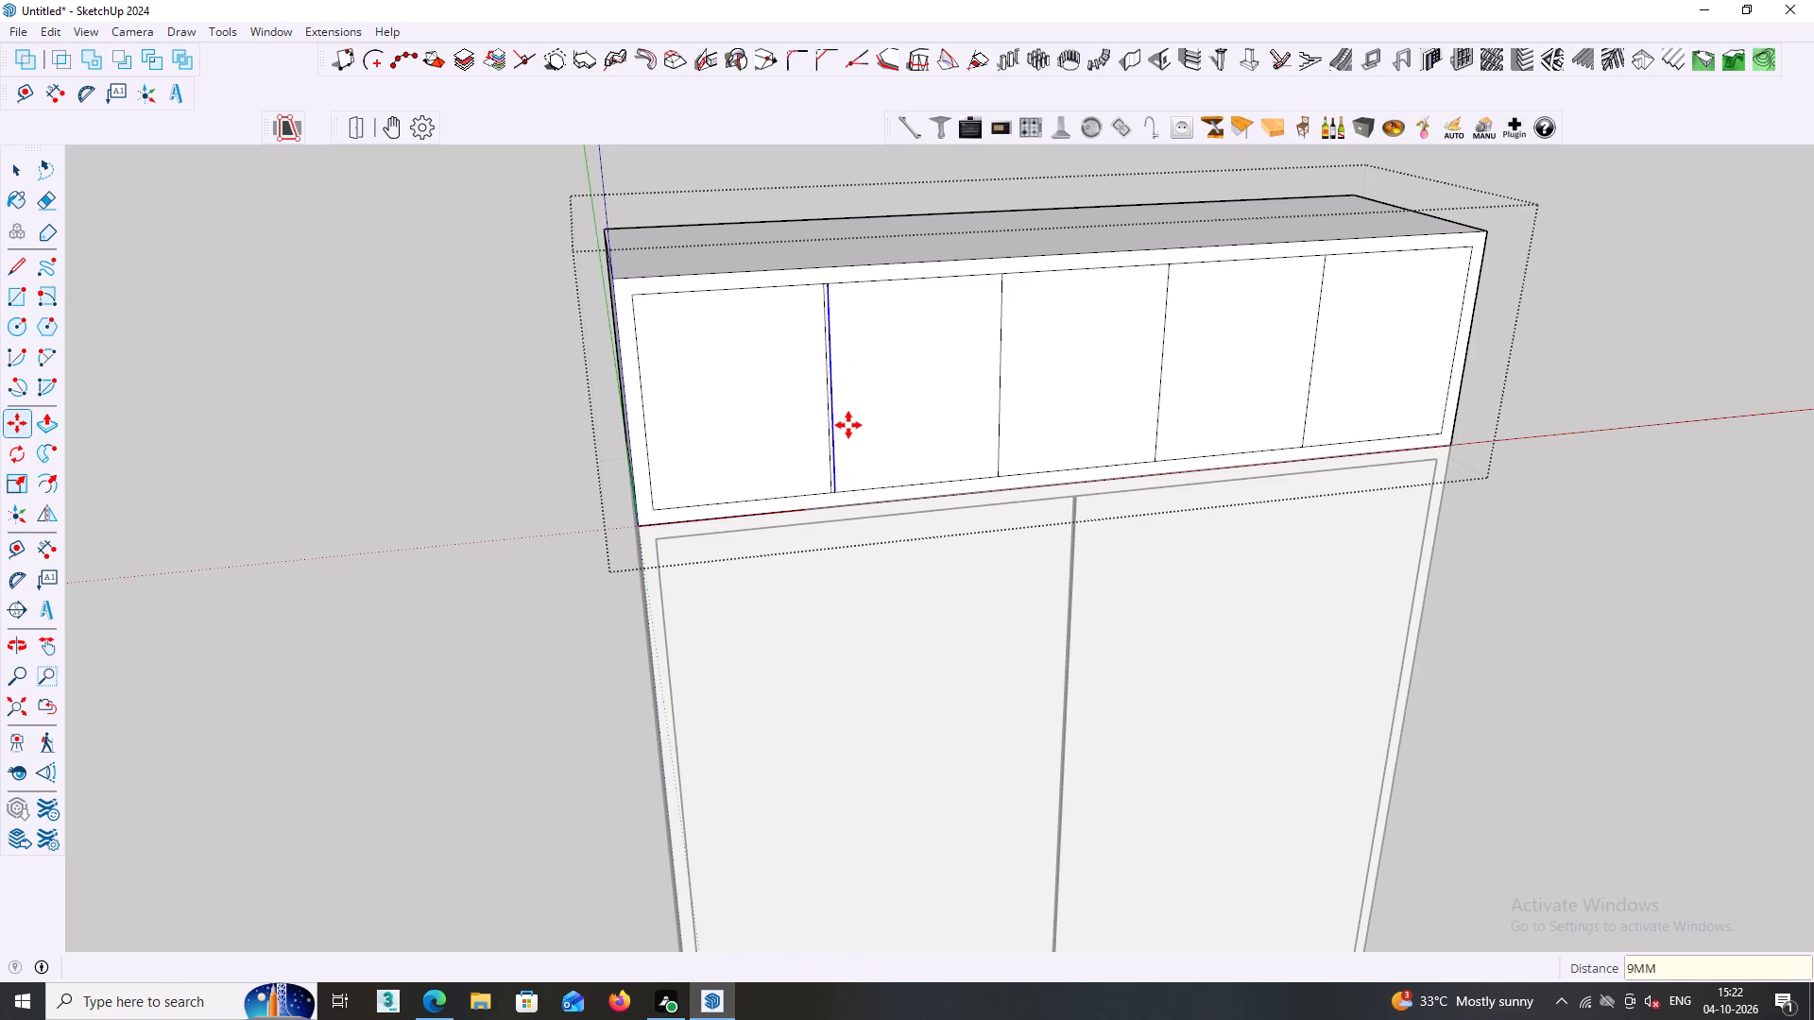
key(space)
Set the model's measurement units to Decimal format with length in millimetres.
click(279, 38)
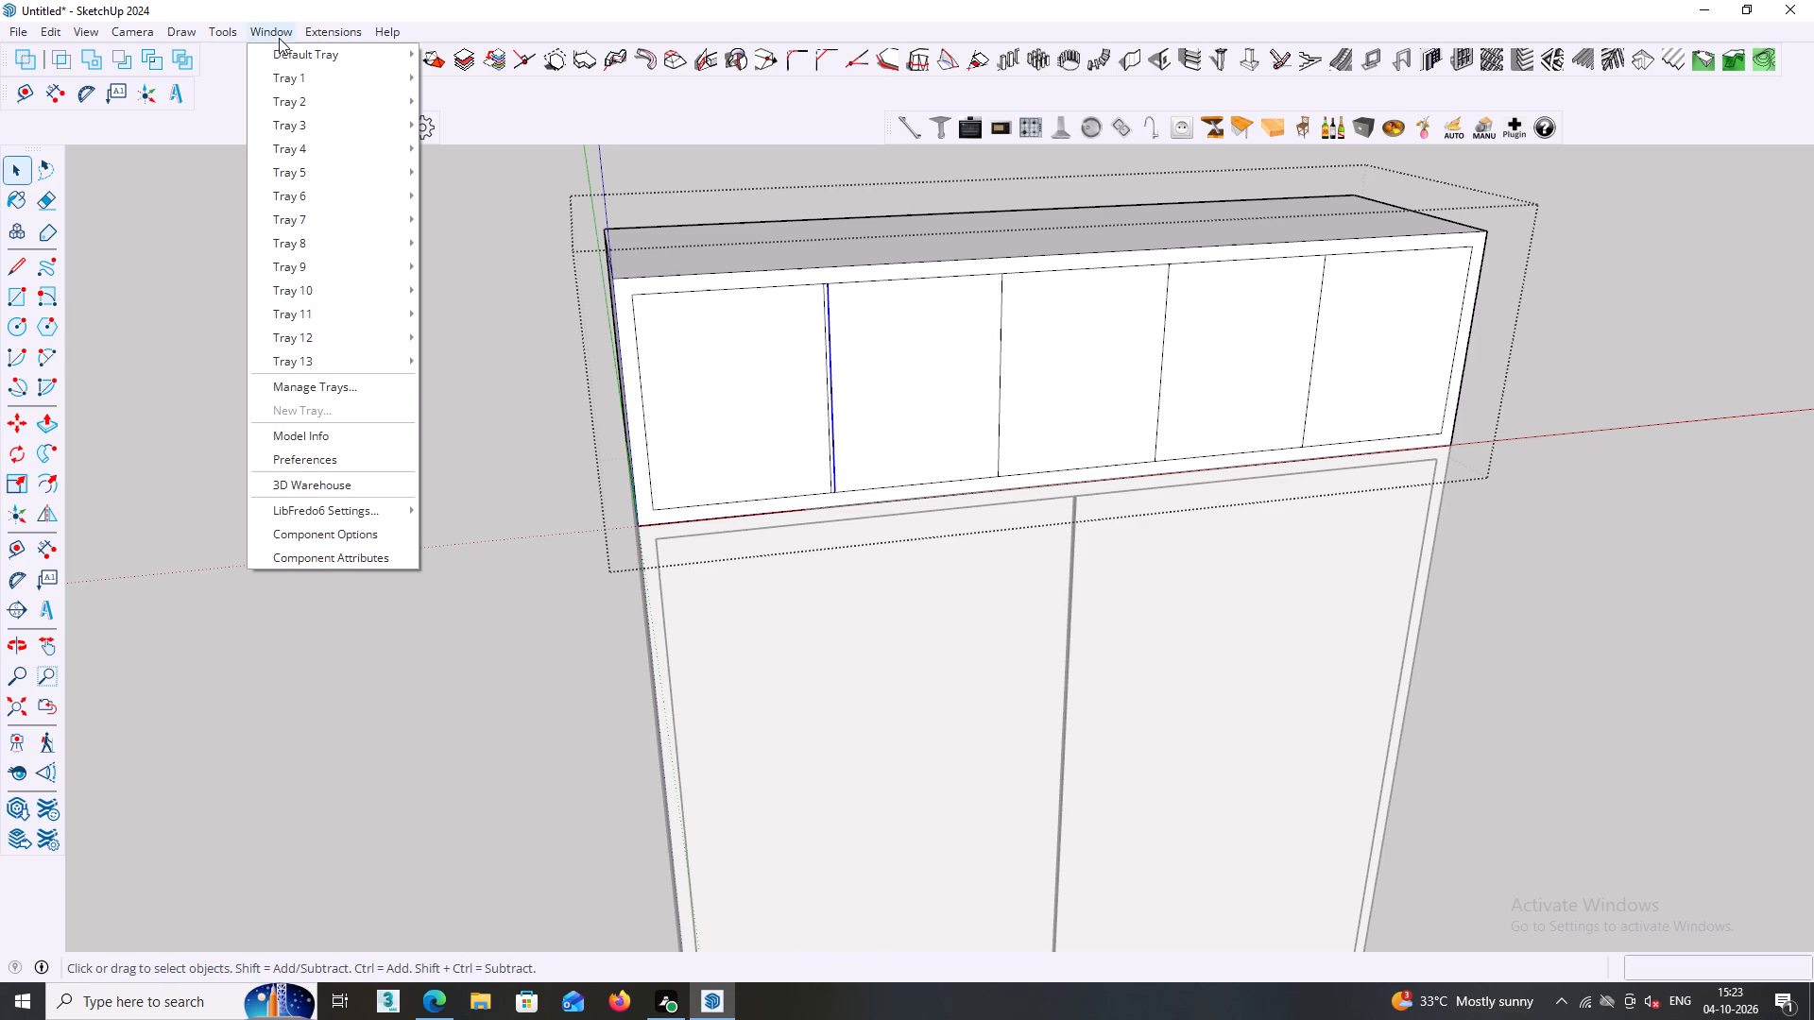
click(321, 433)
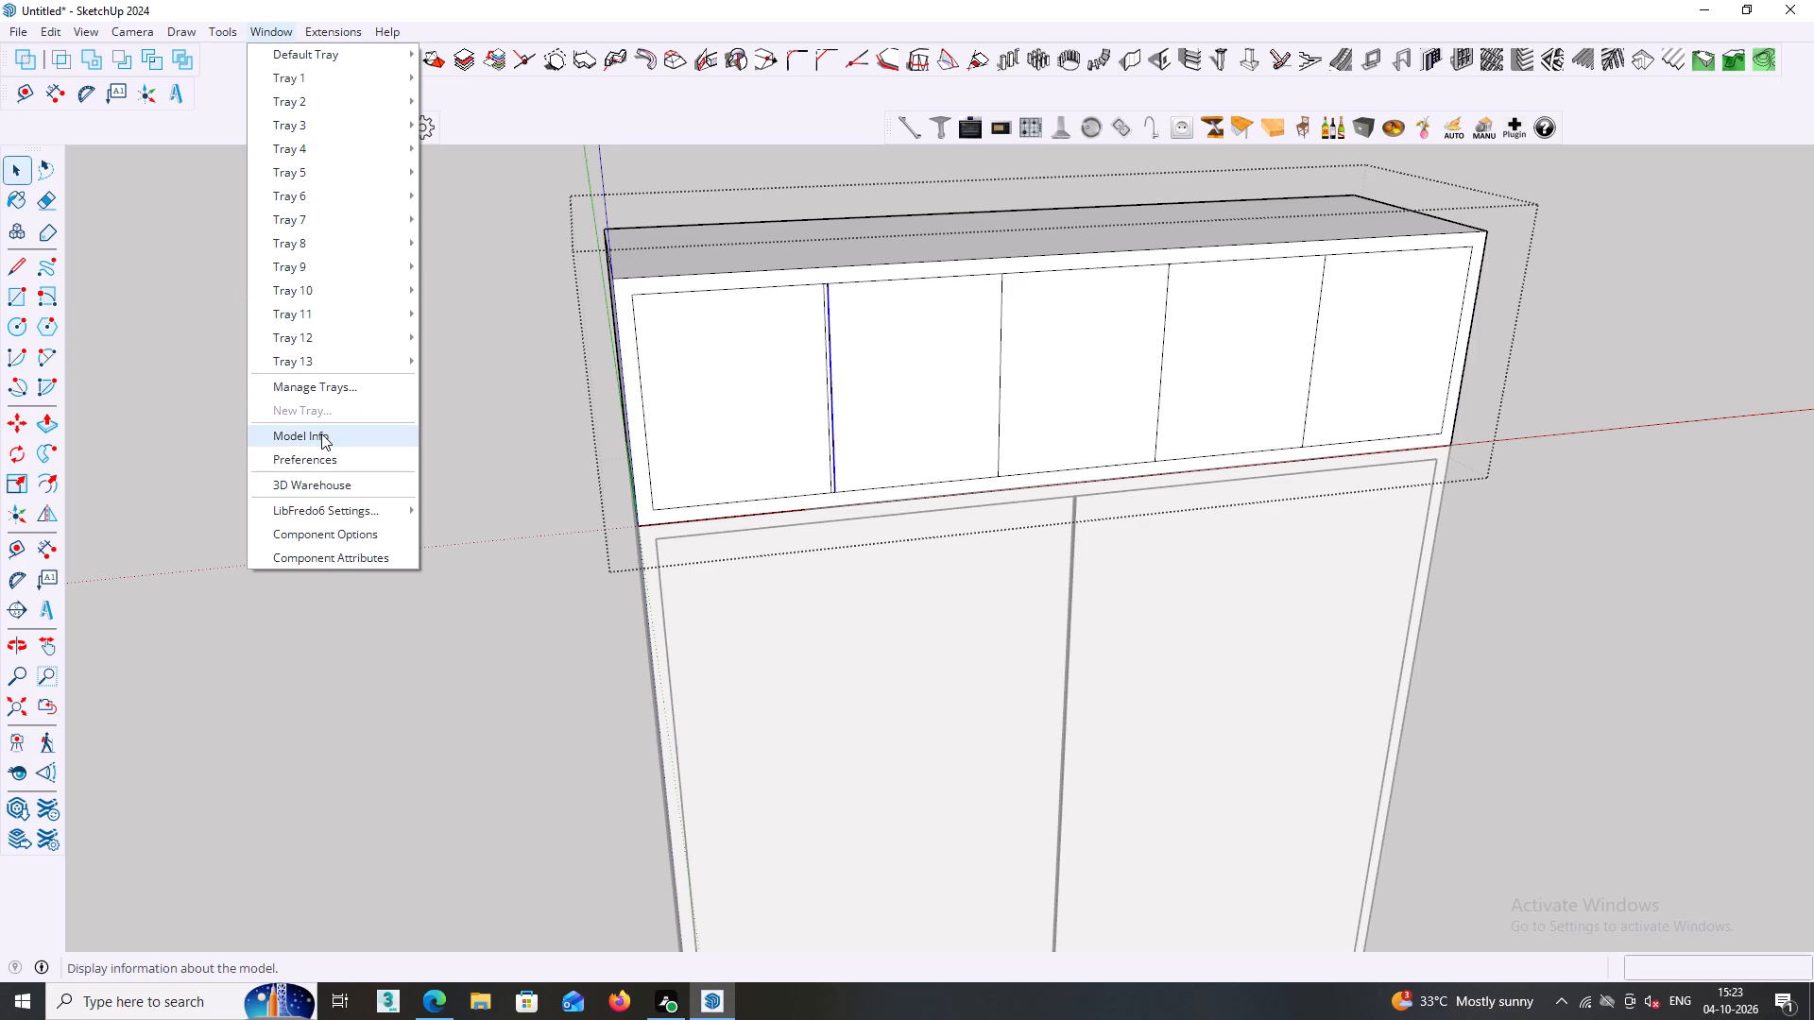
click(1416, 327)
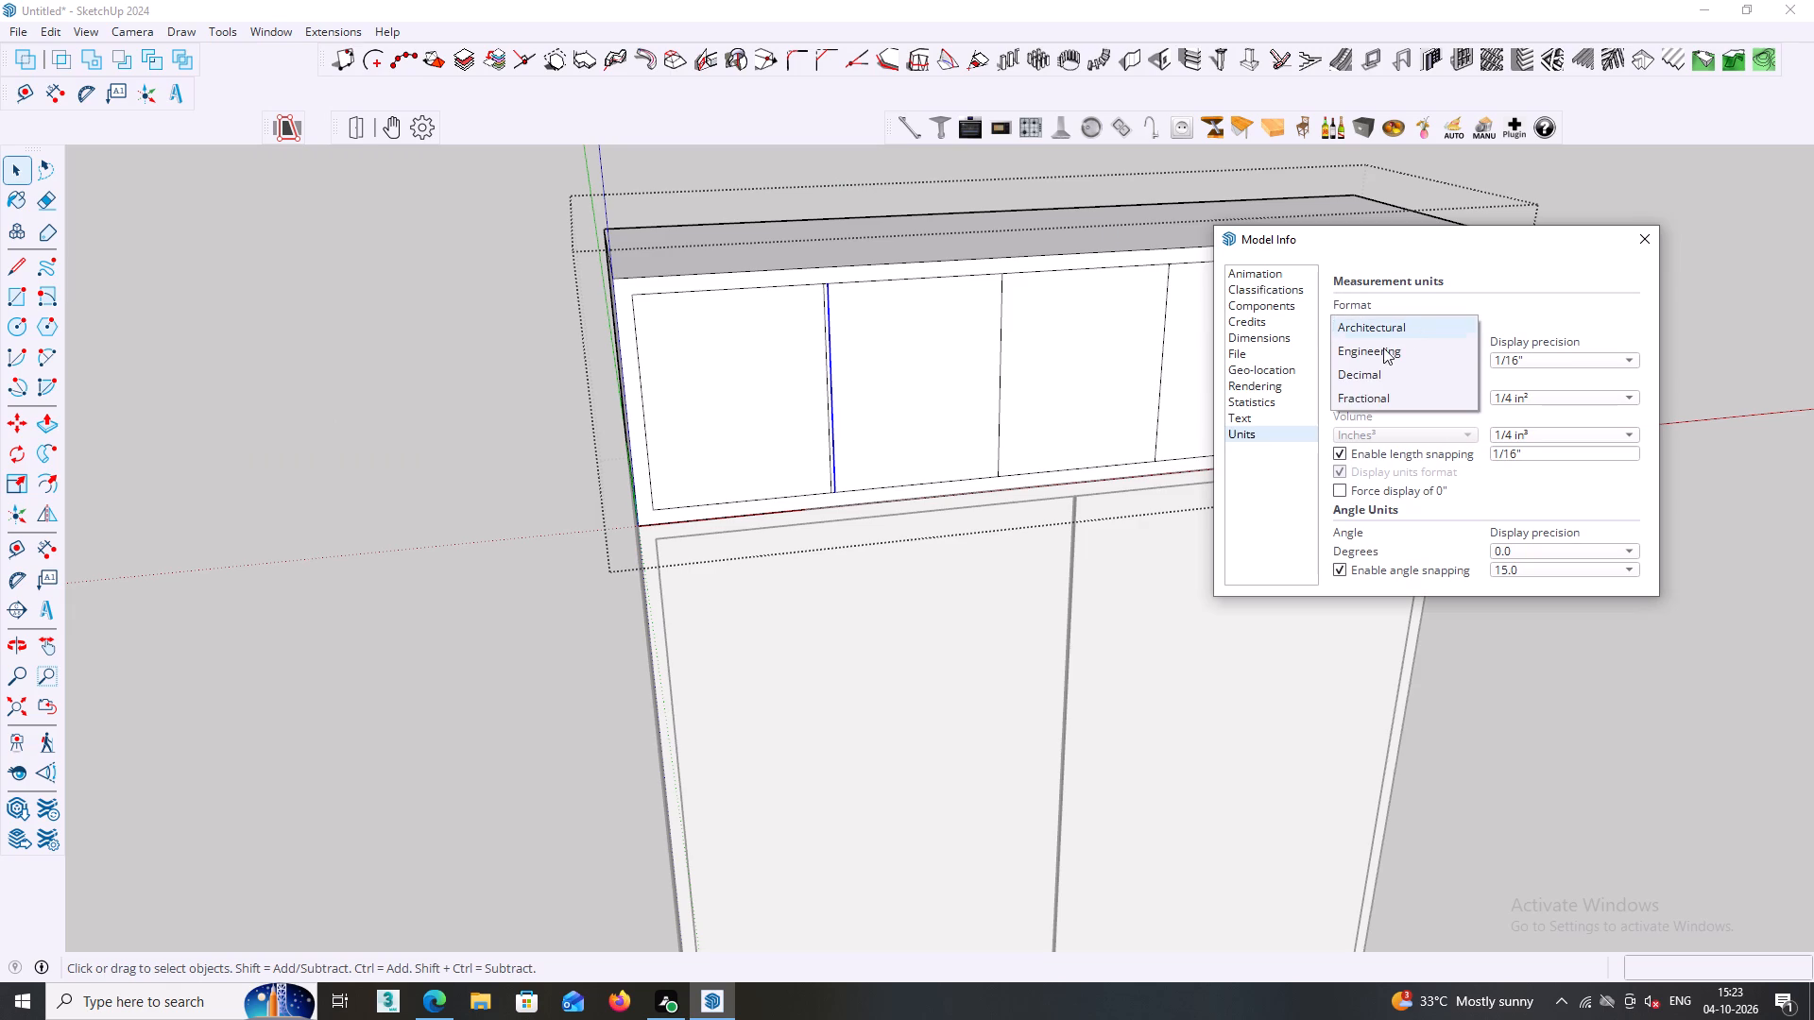
click(1360, 381)
click(1374, 356)
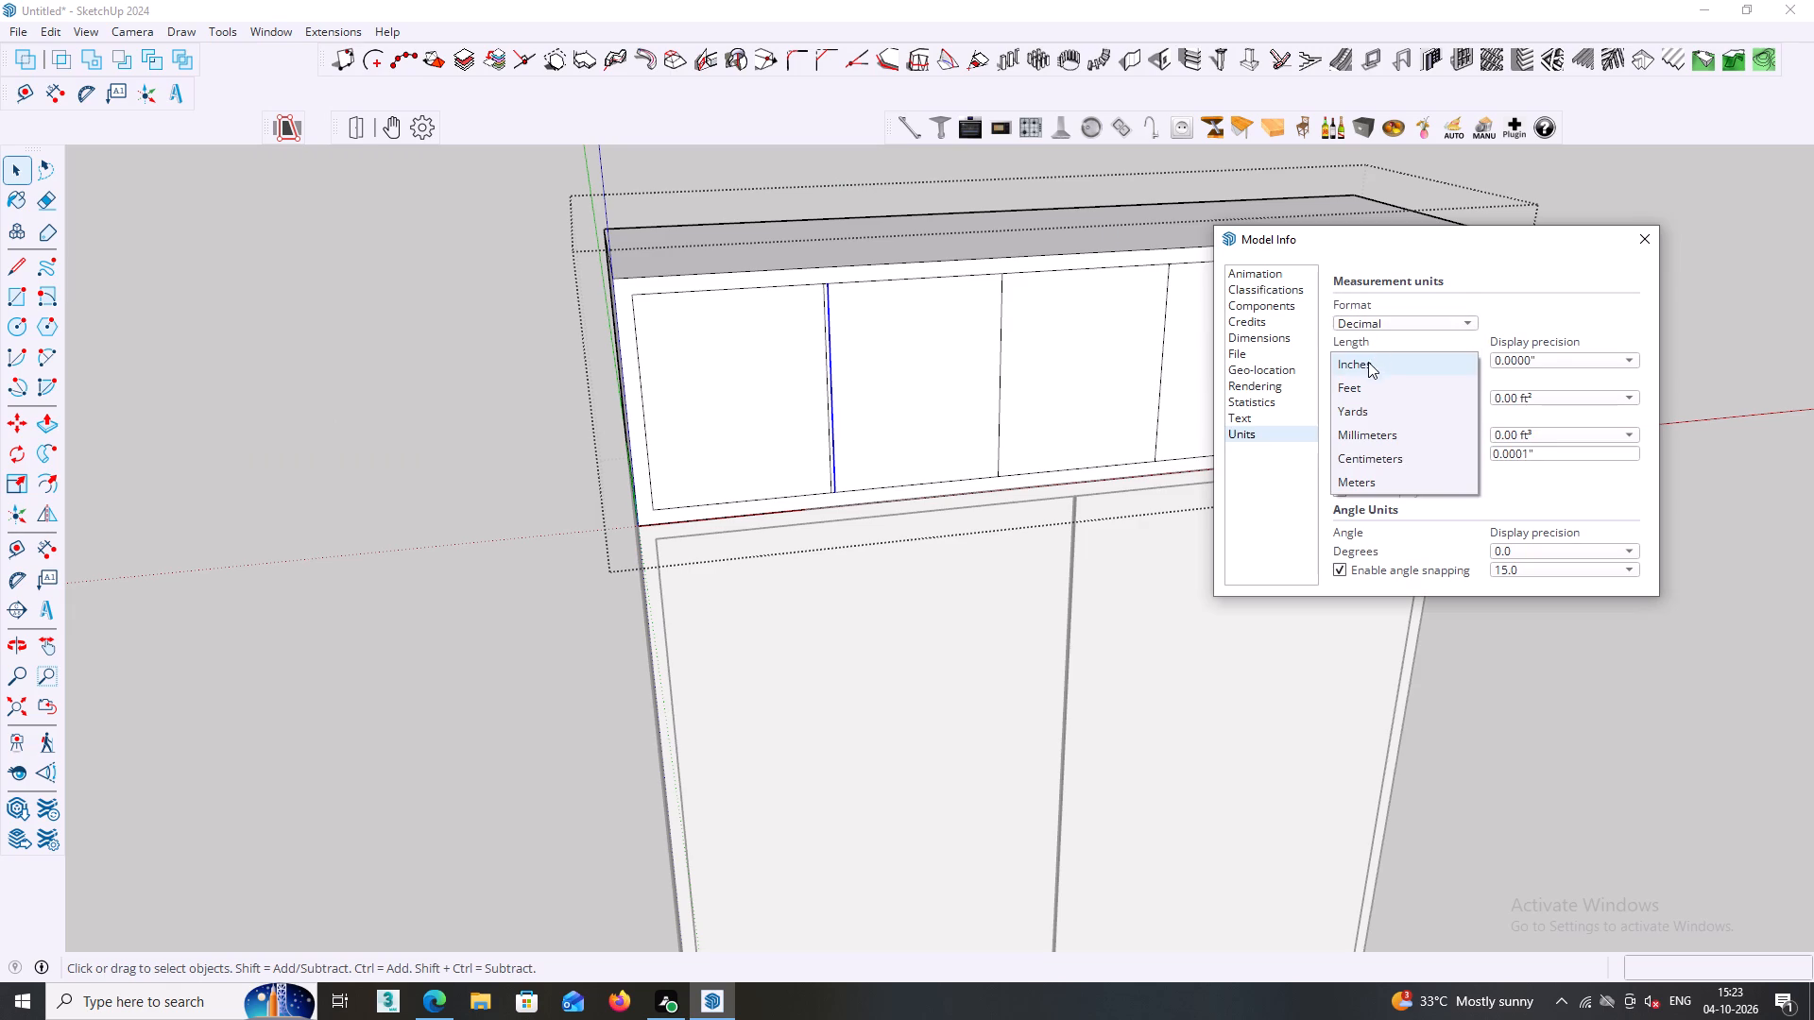
click(1366, 436)
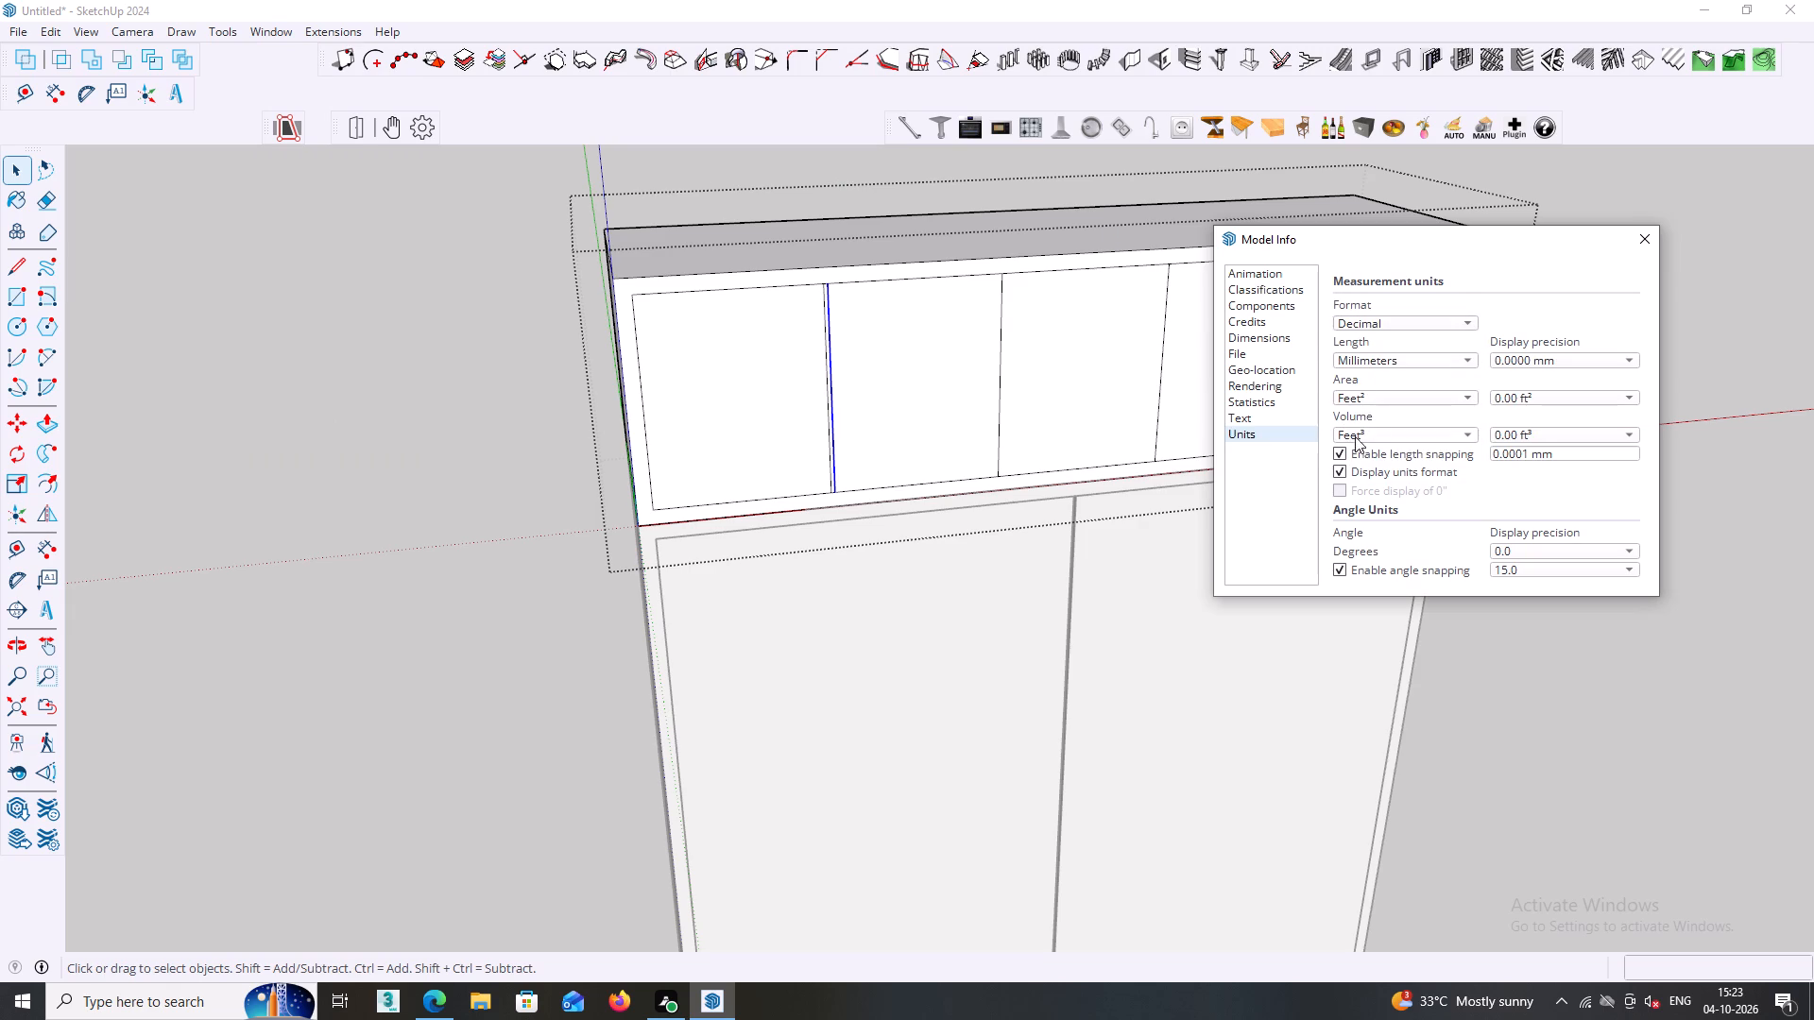
click(1645, 236)
click(1573, 274)
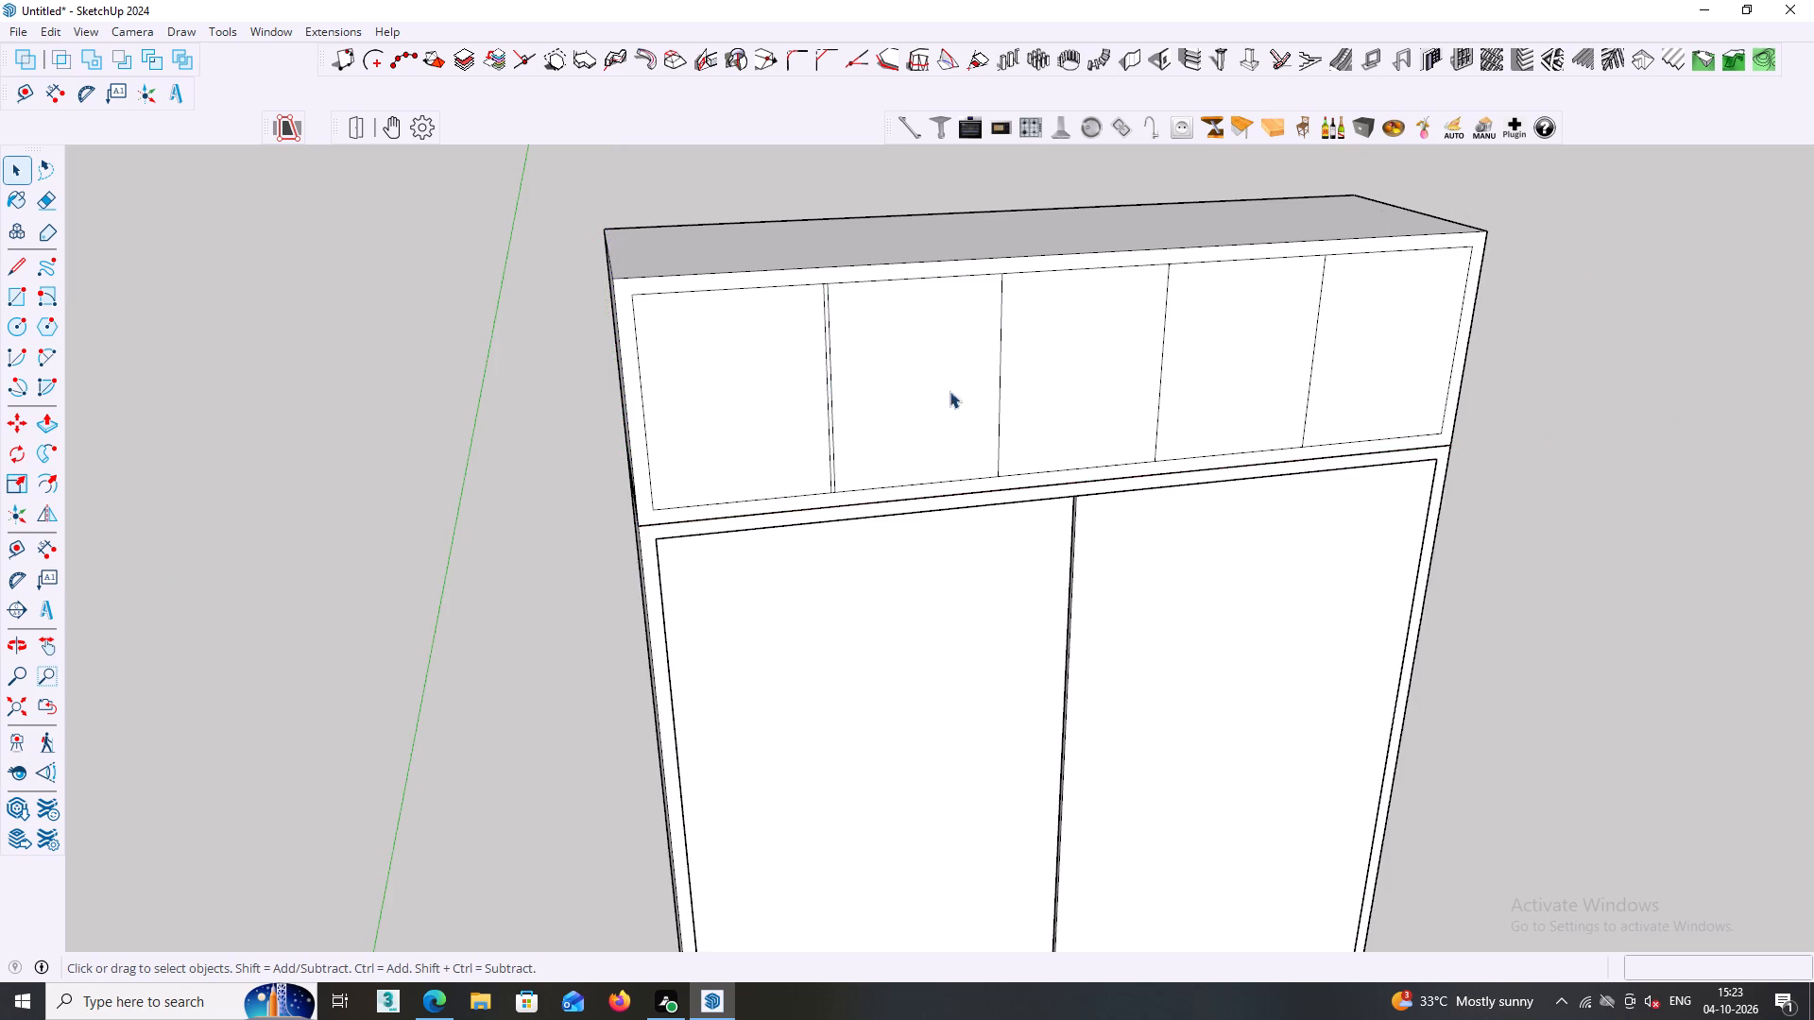
Inside the loft group, copy the offset divider line 18 mm to the left, past the original line, then exit the group.
scroll(890, 398, up, 3)
scroll(813, 396, up, 2)
click(815, 396)
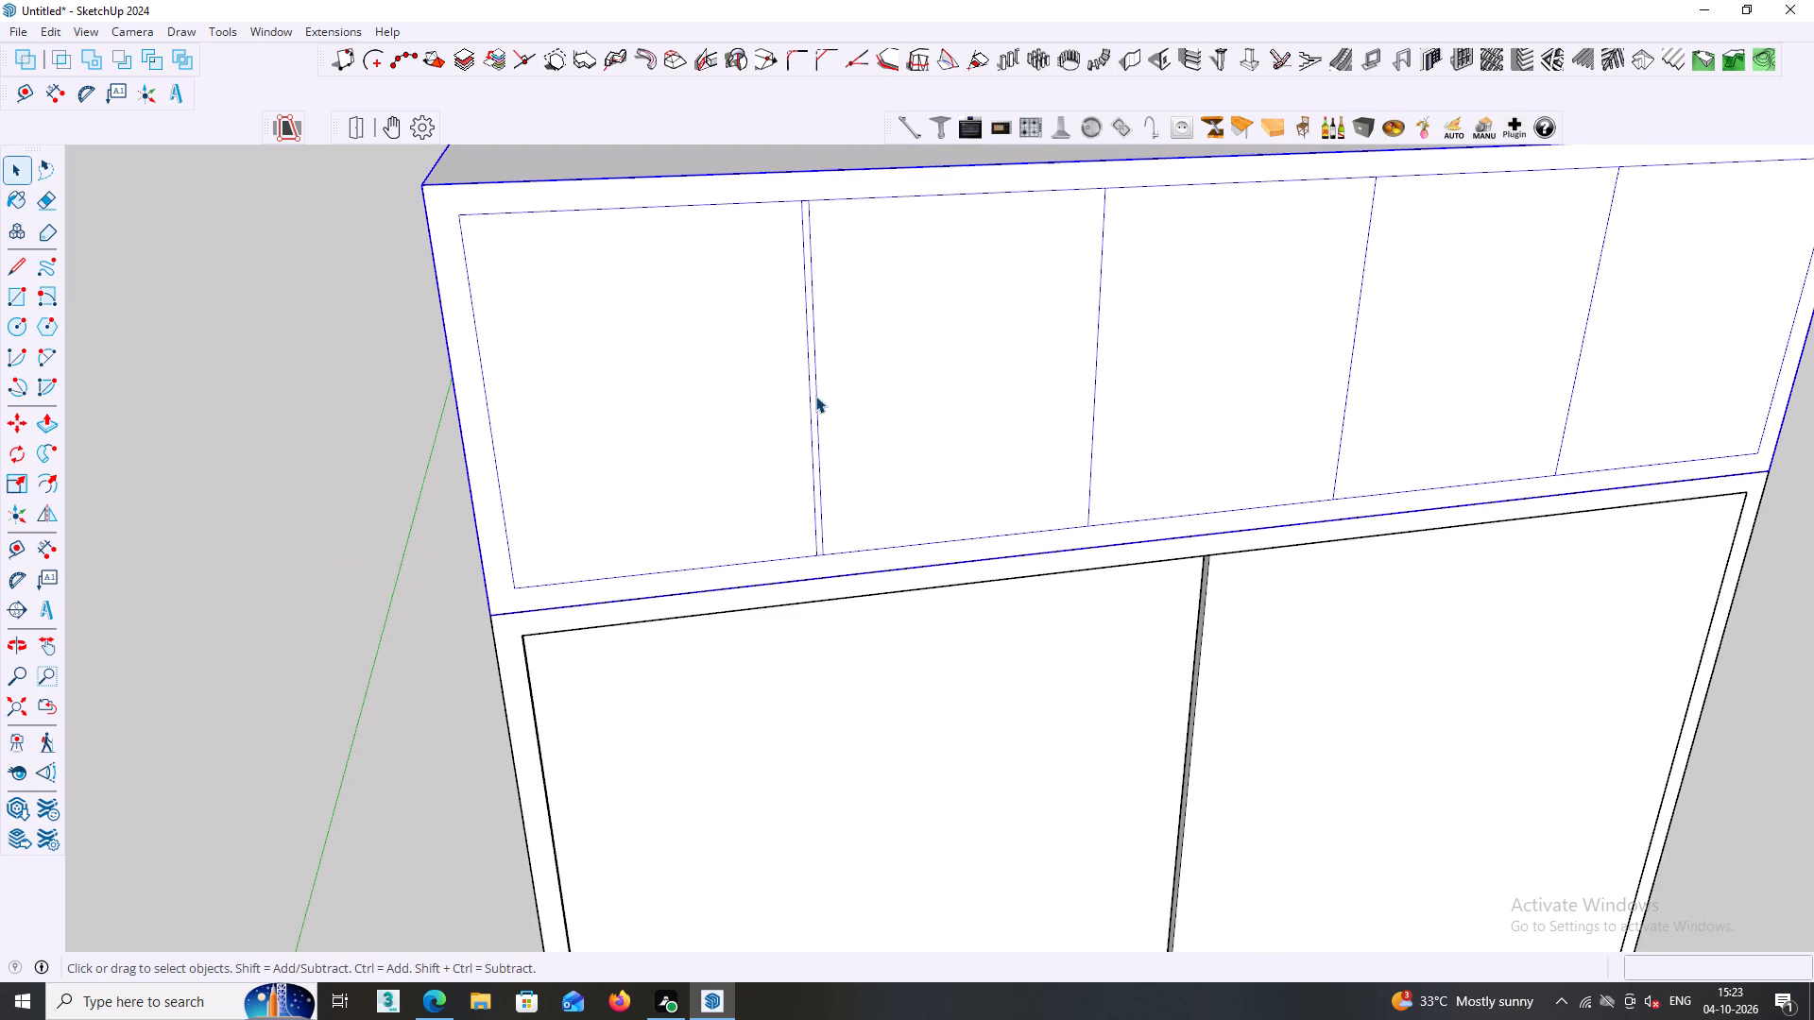
click(815, 396)
double_click(779, 403)
click(816, 394)
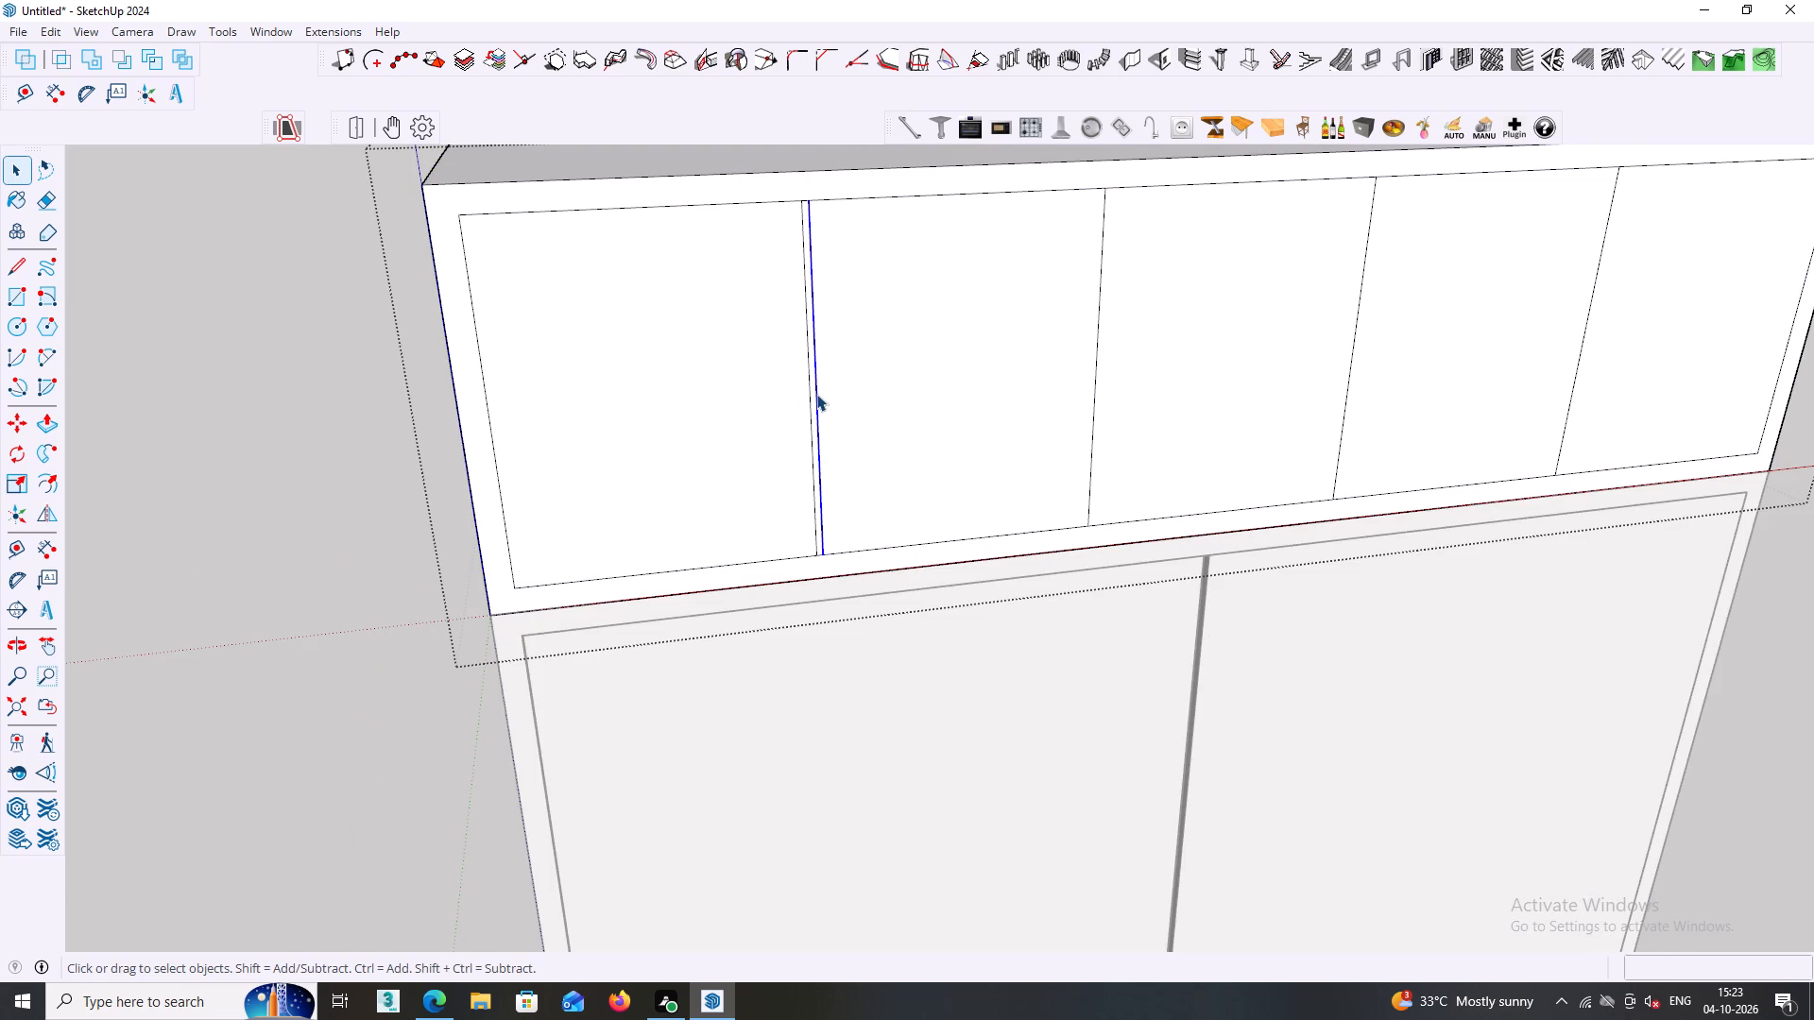
key(m)
click(816, 394)
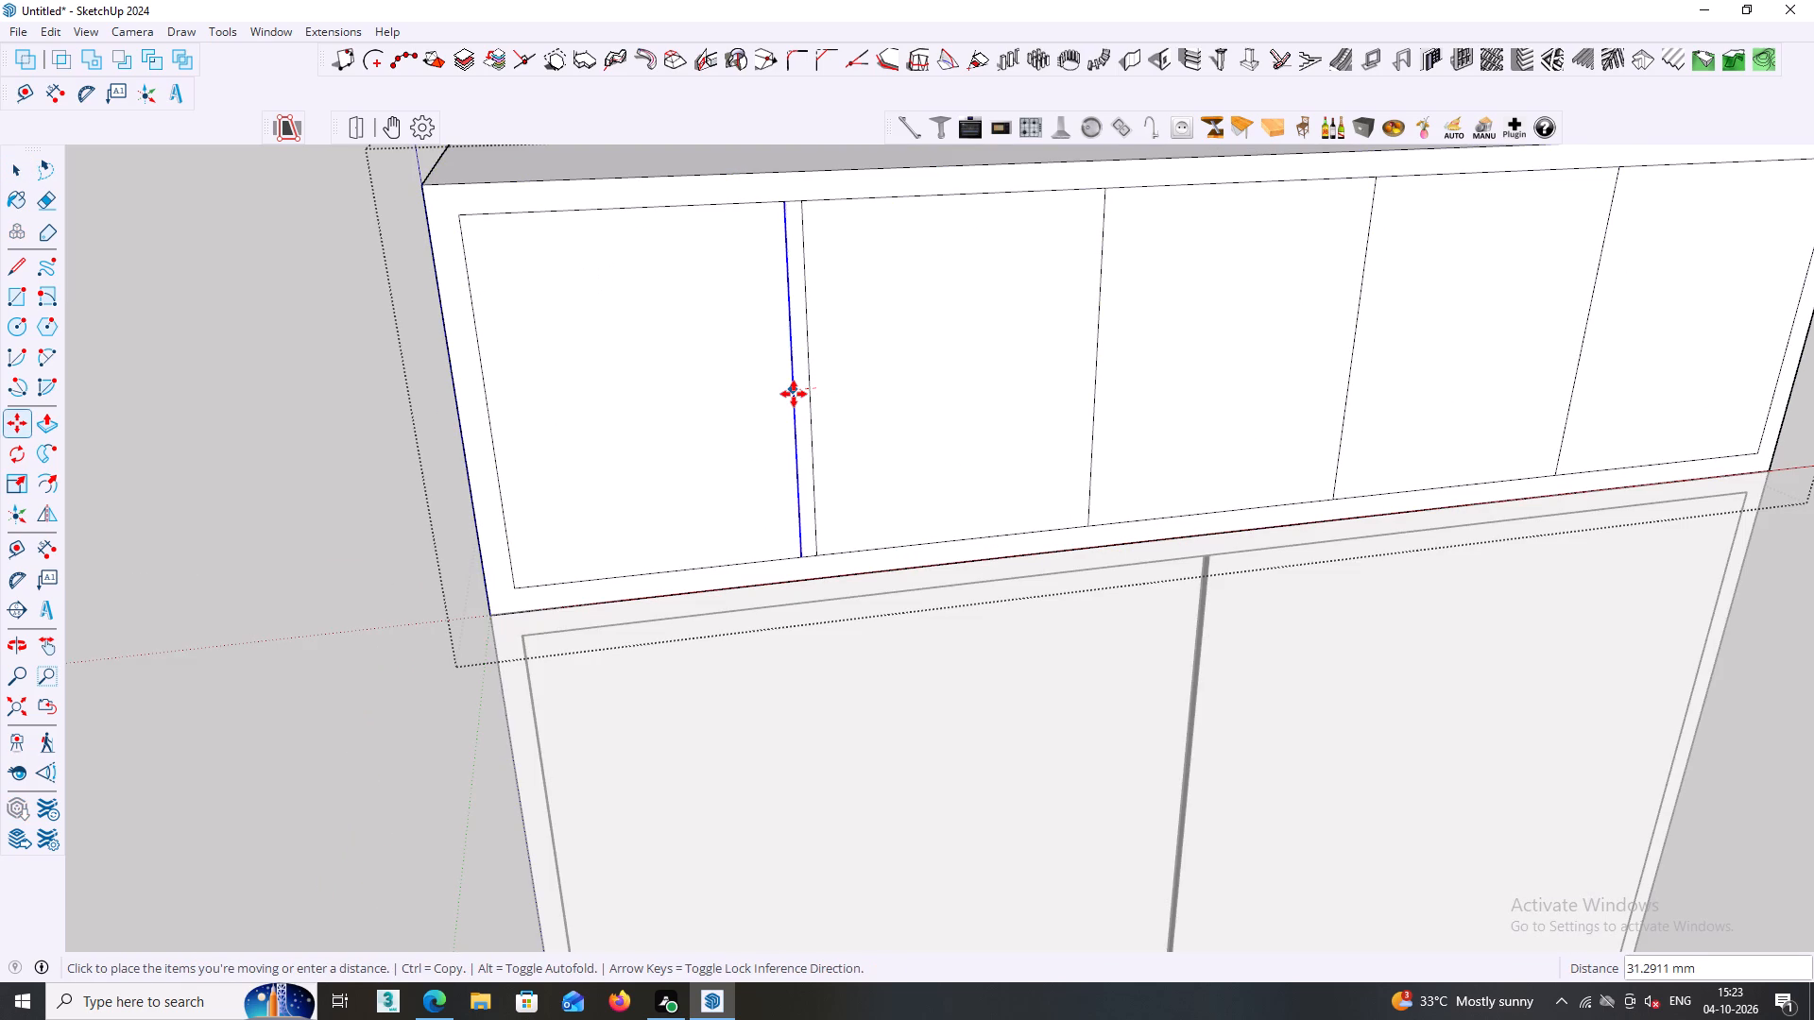
text(18)
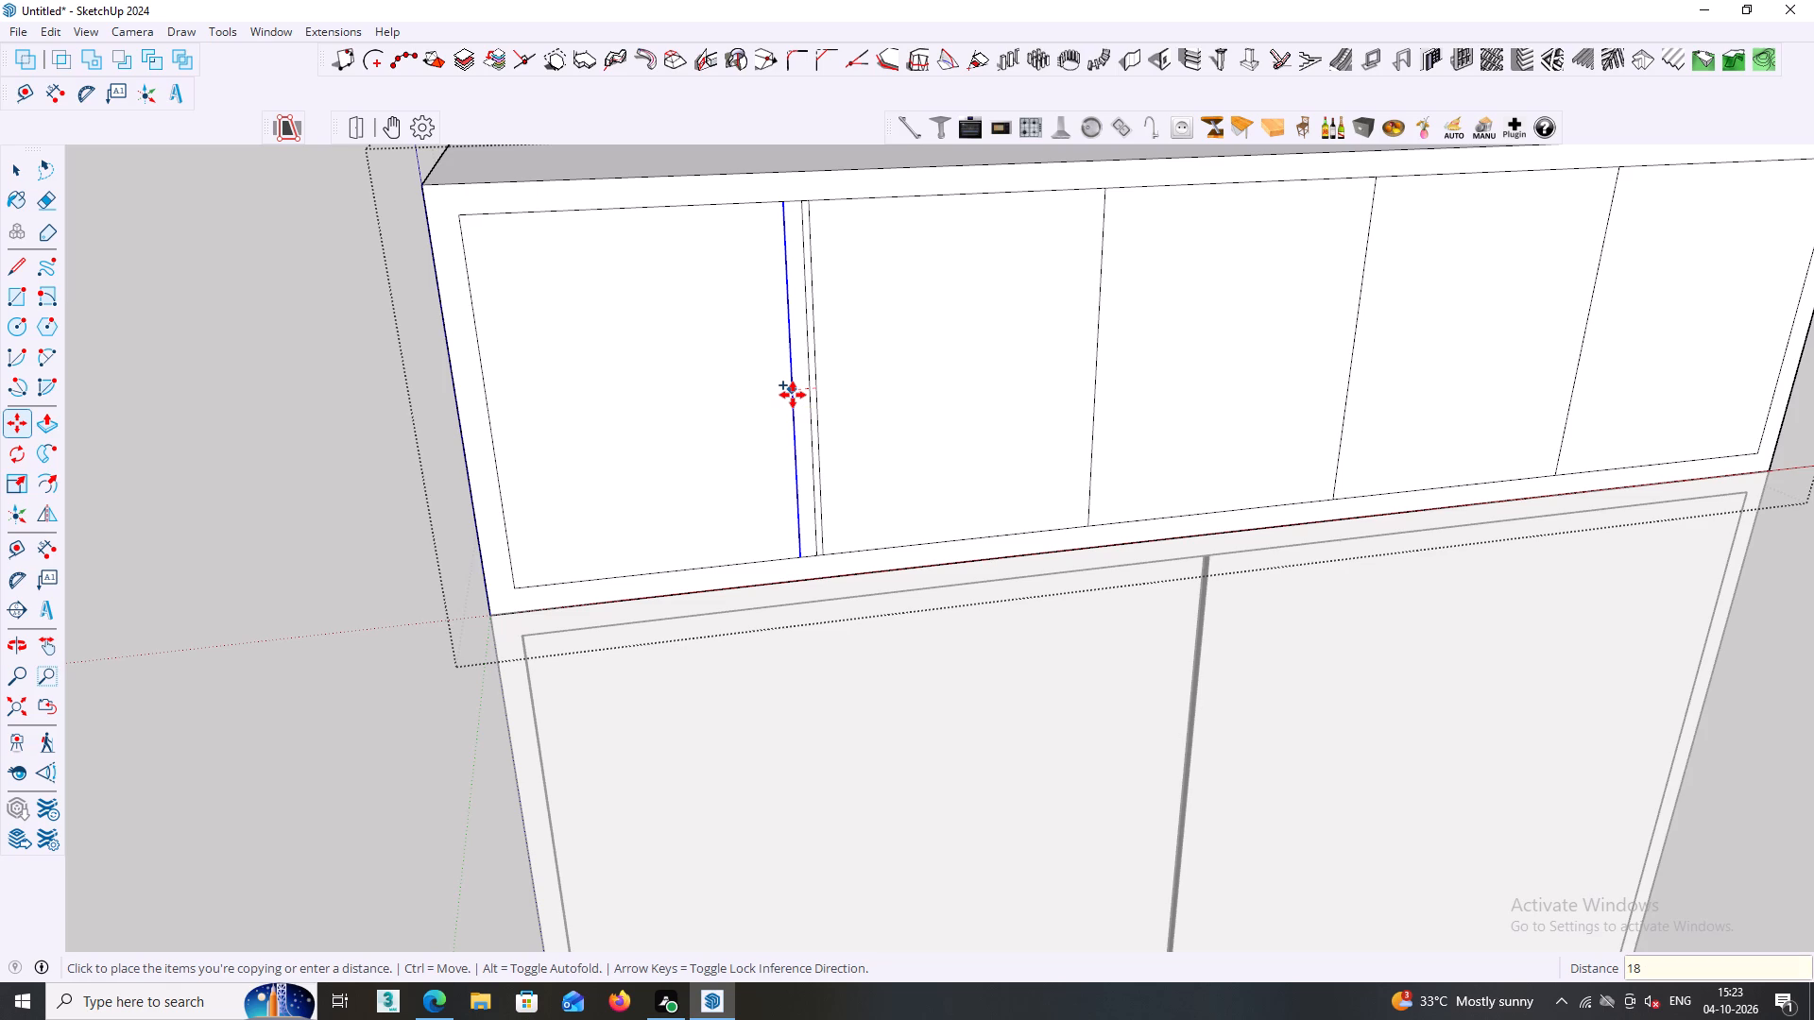
key(Return)
key(space)
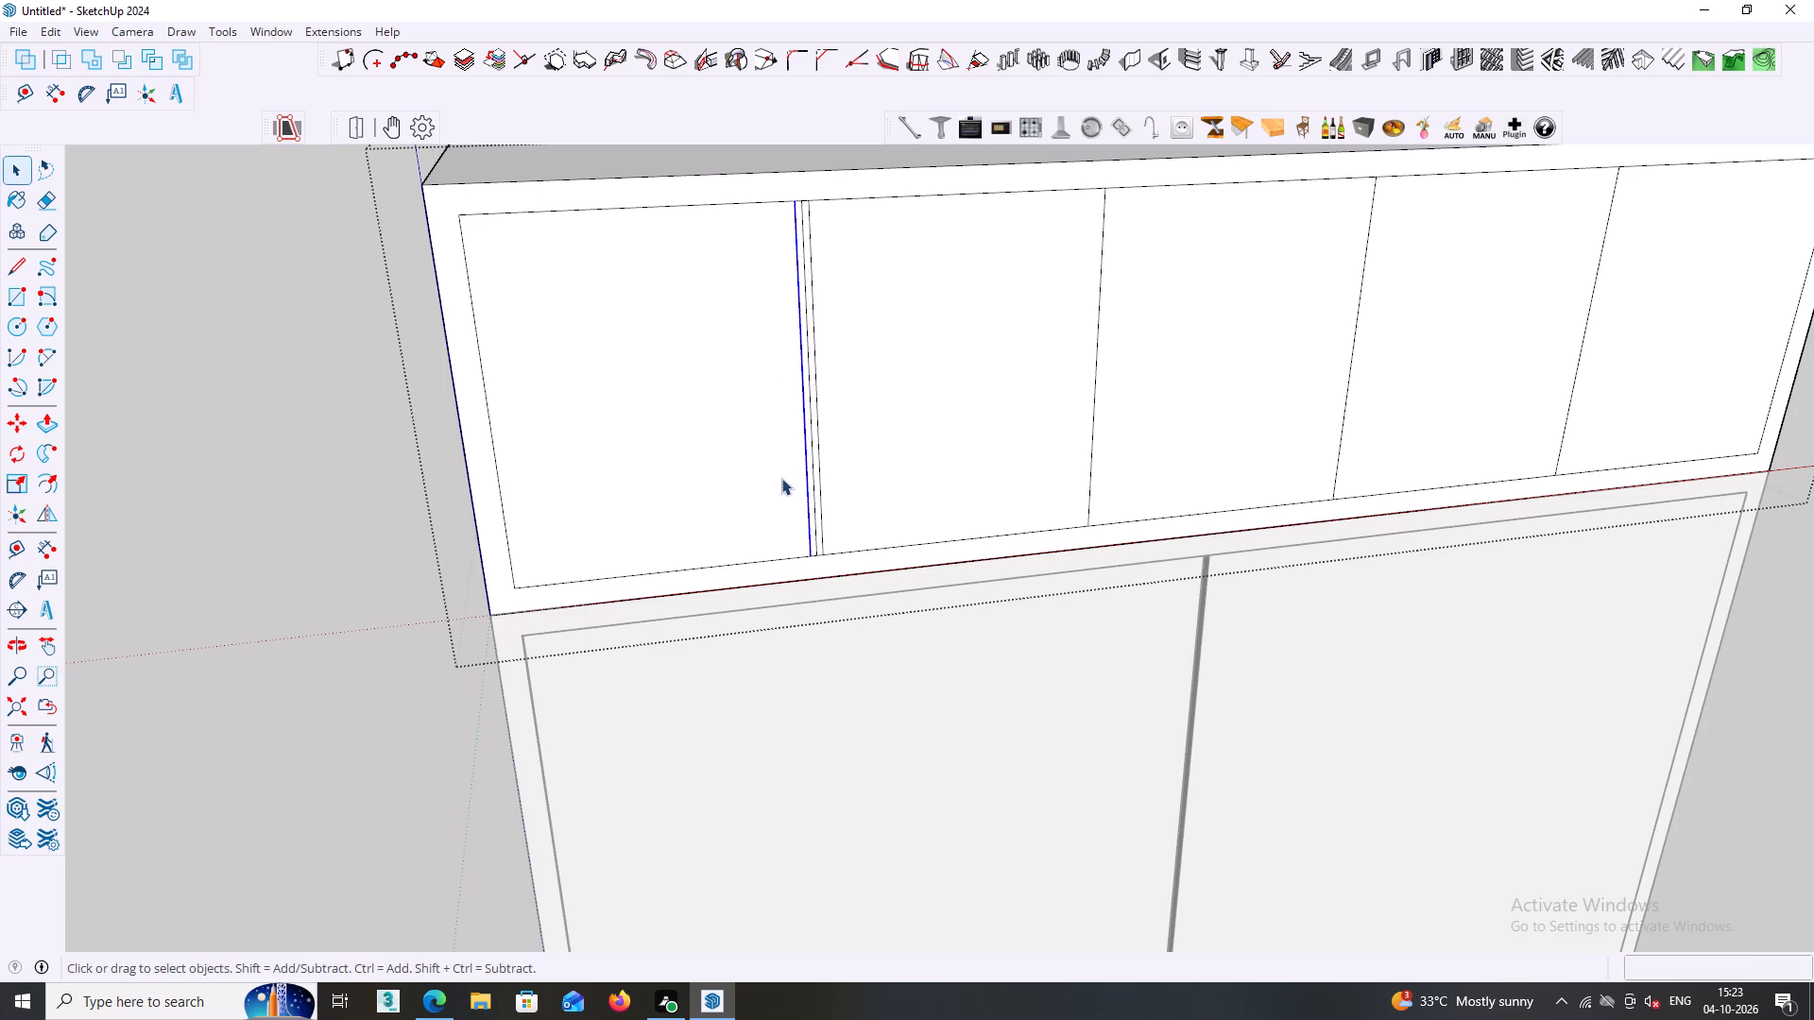
click(256, 527)
Inside the loft group, delete the original middle line between the two copied divider lines.
click(813, 519)
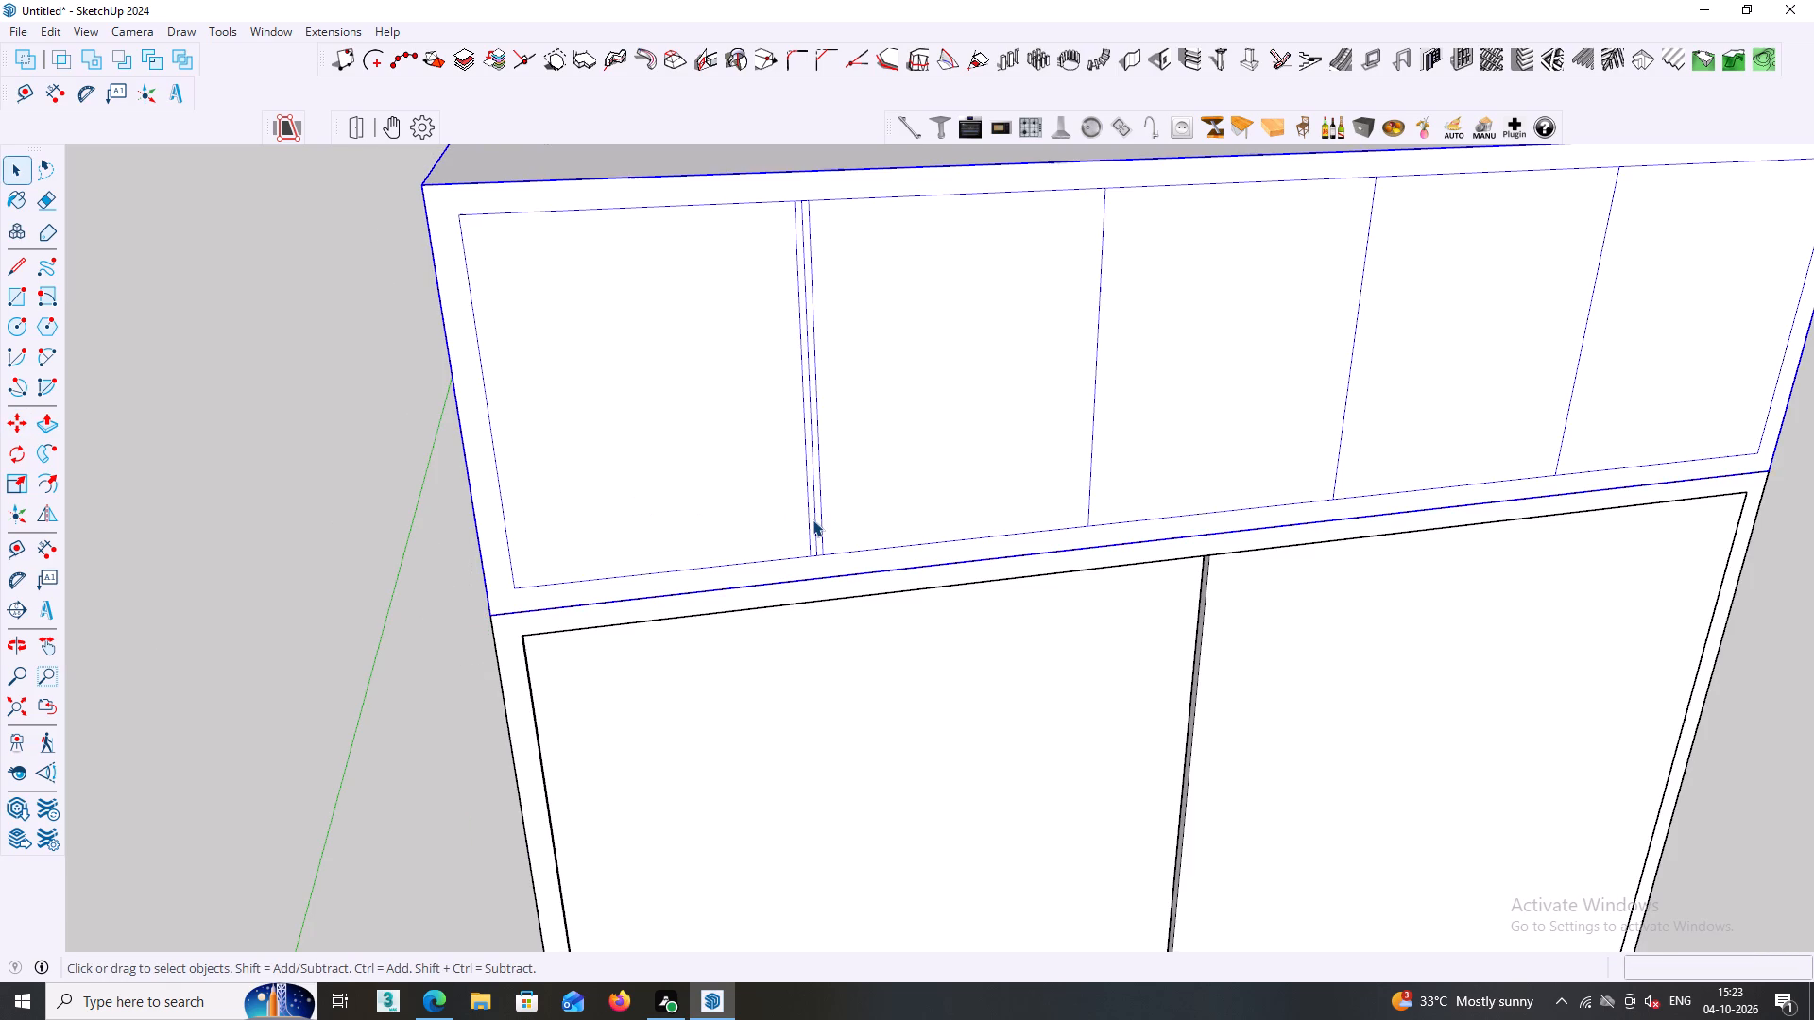
triple_click(813, 519)
click(813, 519)
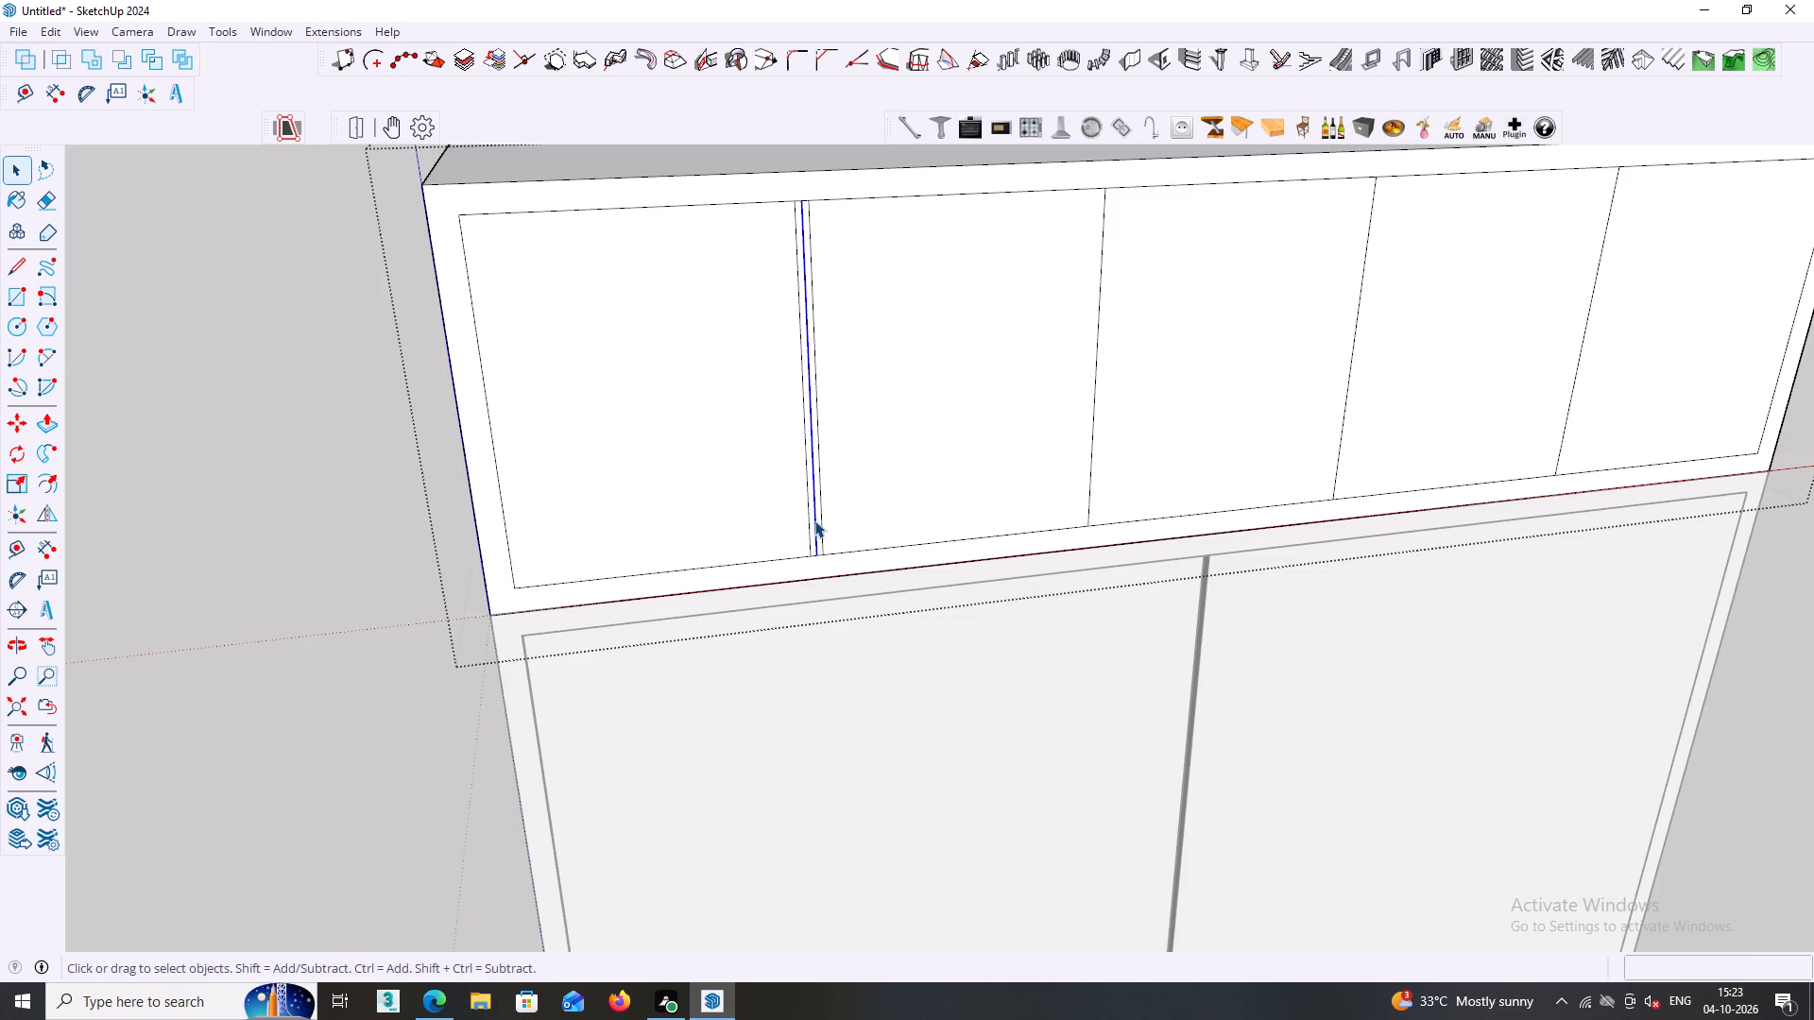
key(Delete)
Make a group from the narrow 18 mm strip face and its edges at the loft's first divider.
click(814, 522)
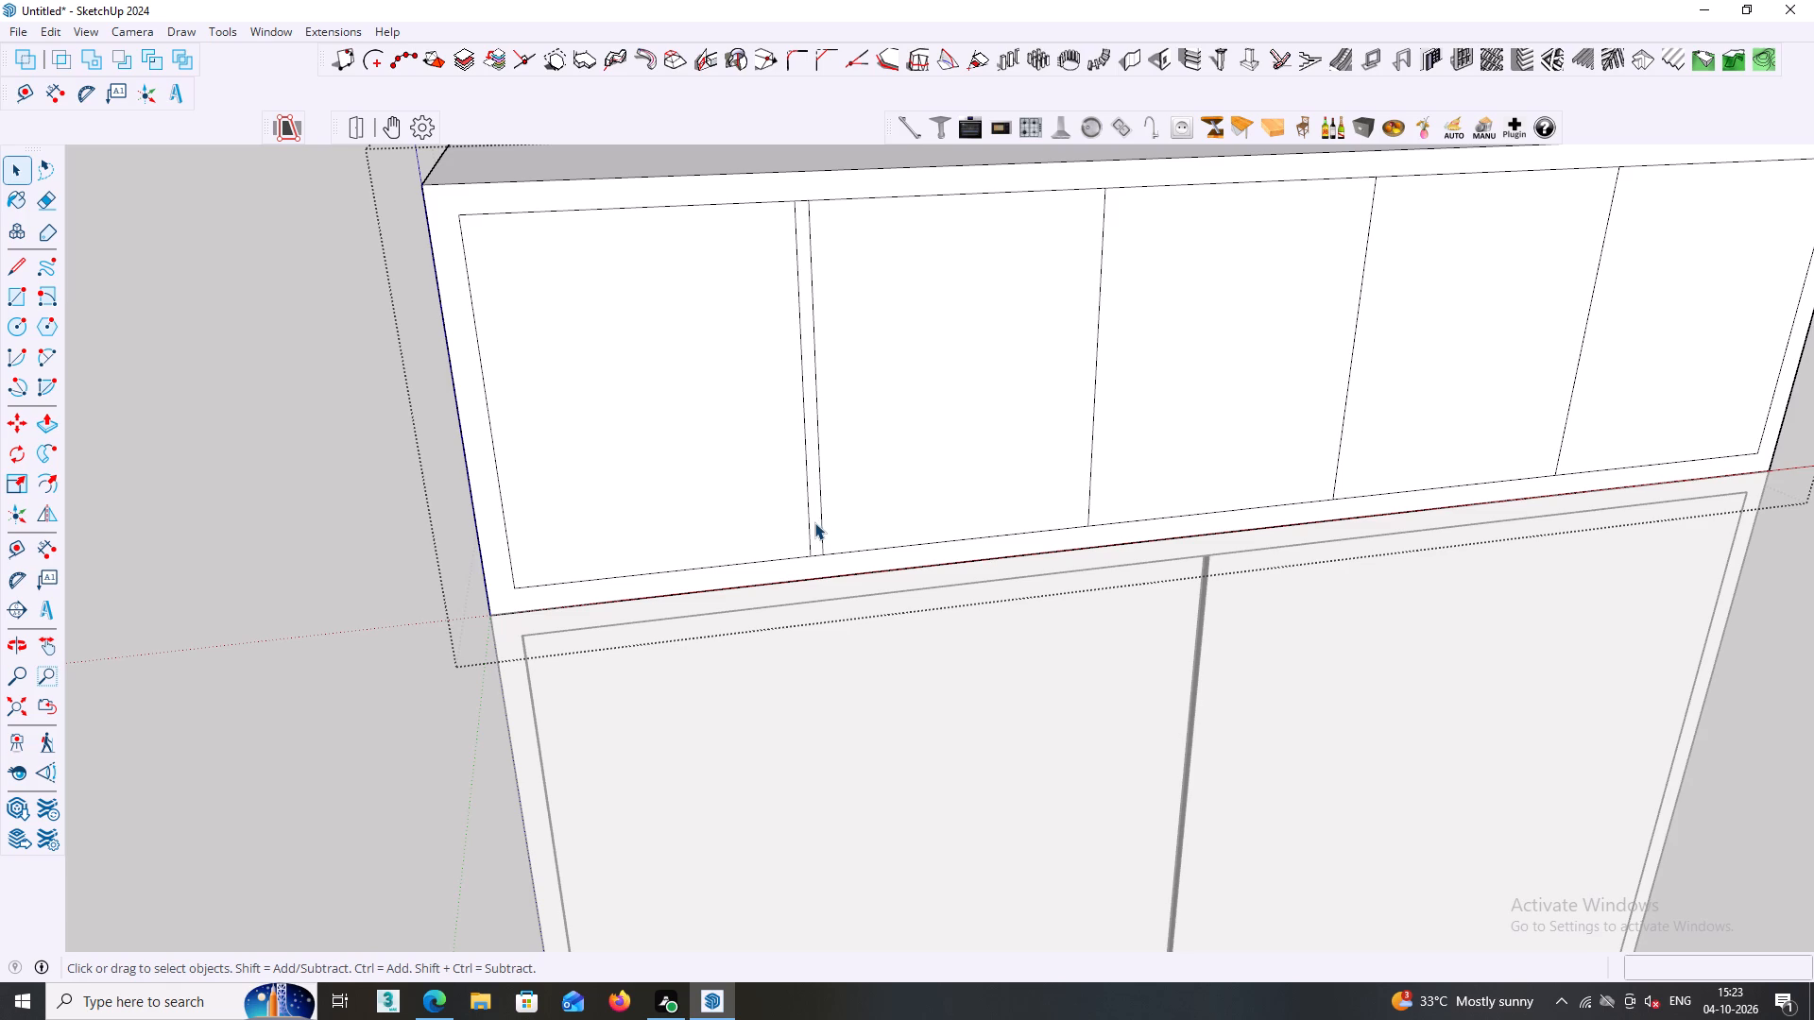
double_click(814, 522)
right_click(814, 522)
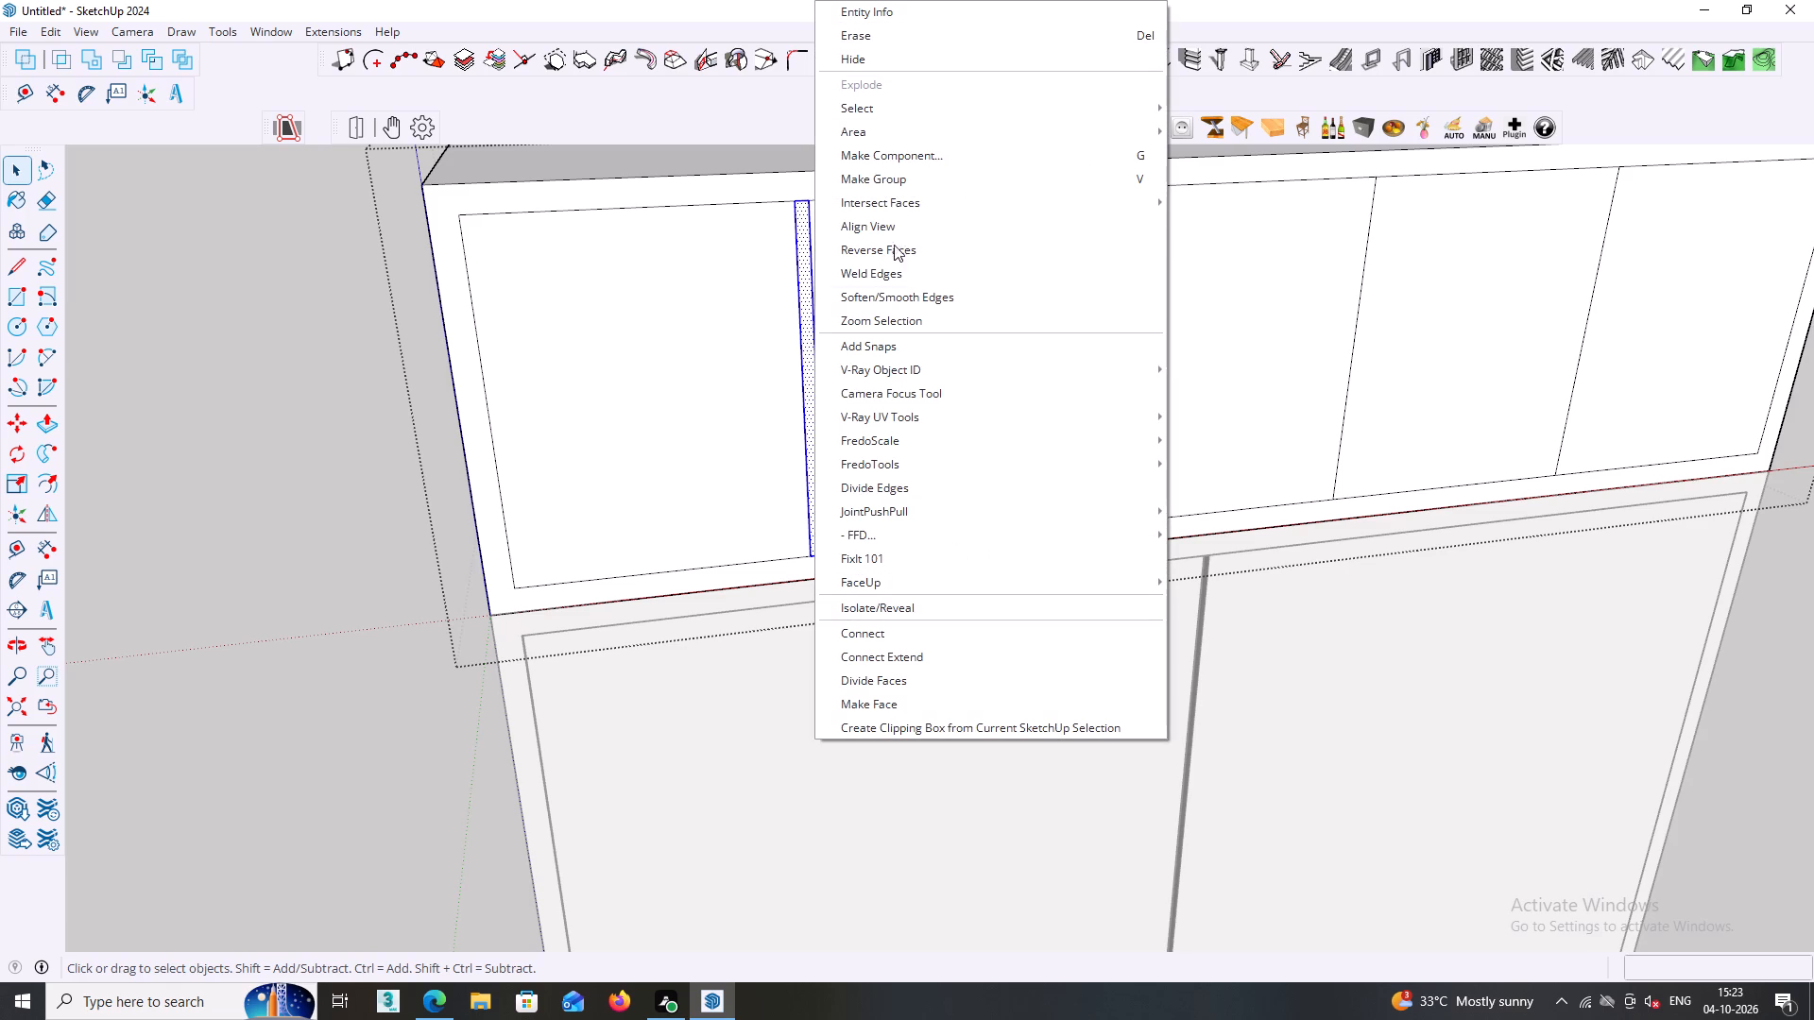
click(901, 190)
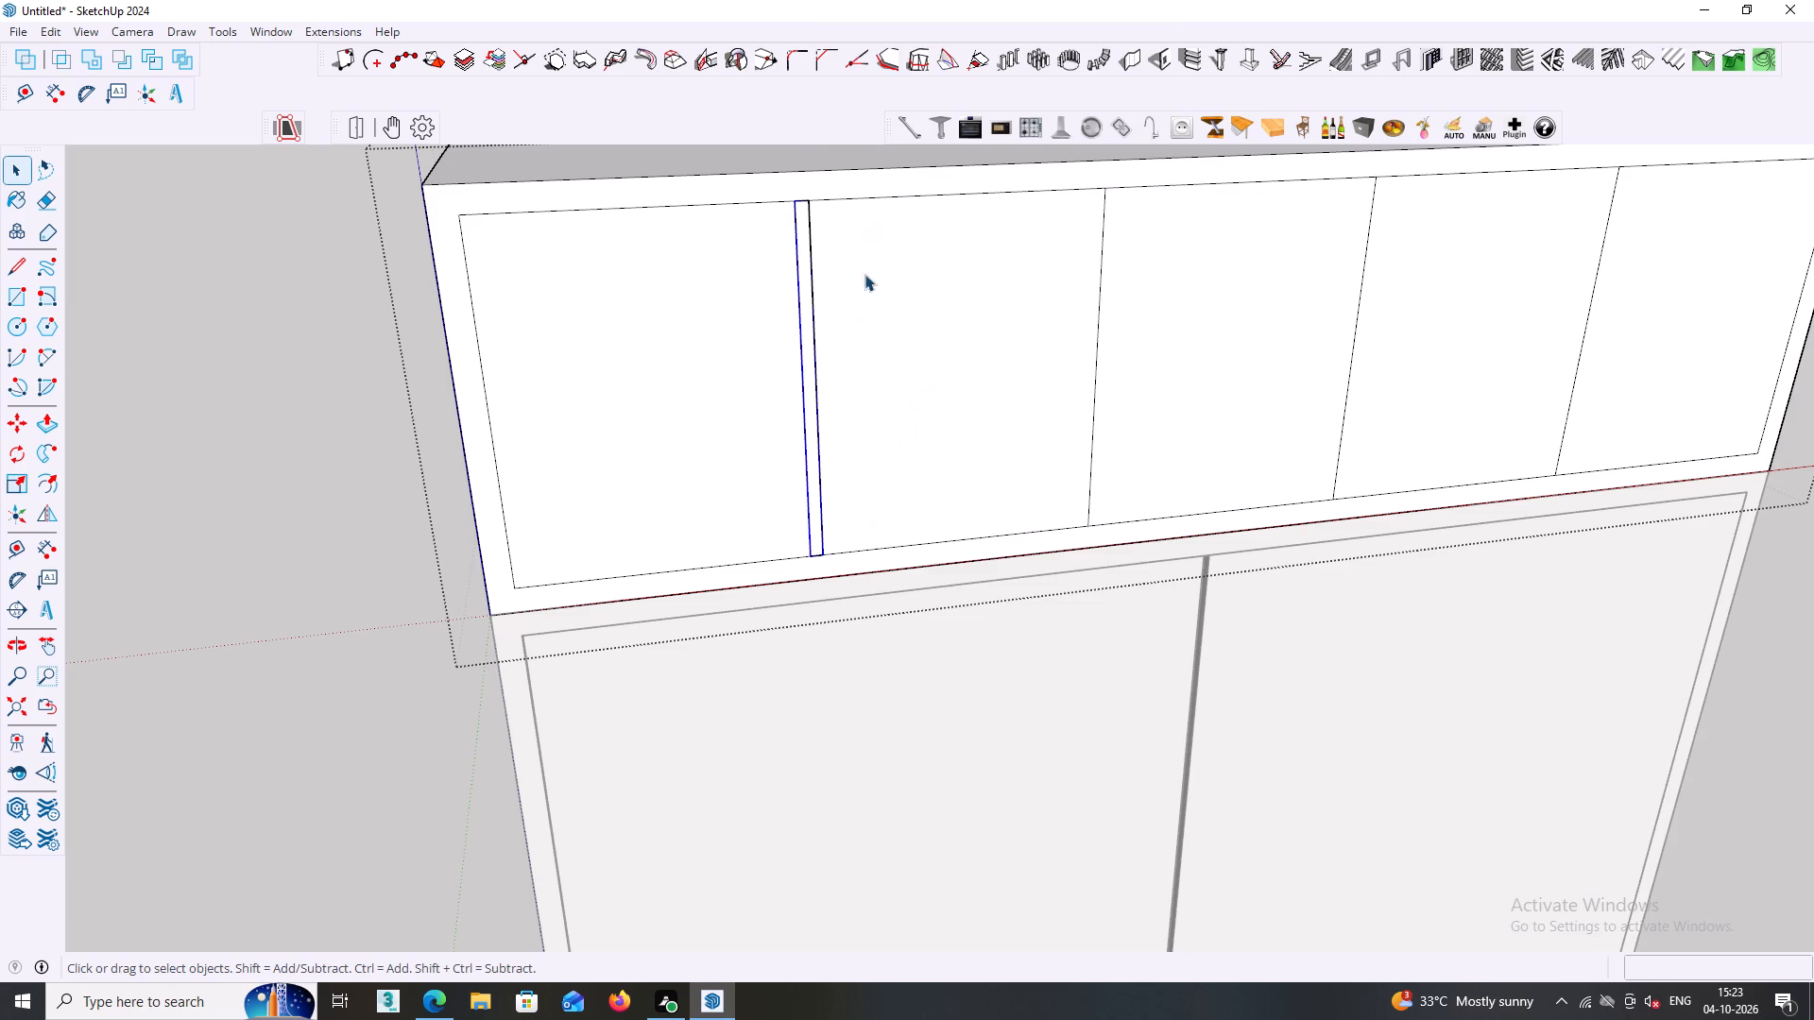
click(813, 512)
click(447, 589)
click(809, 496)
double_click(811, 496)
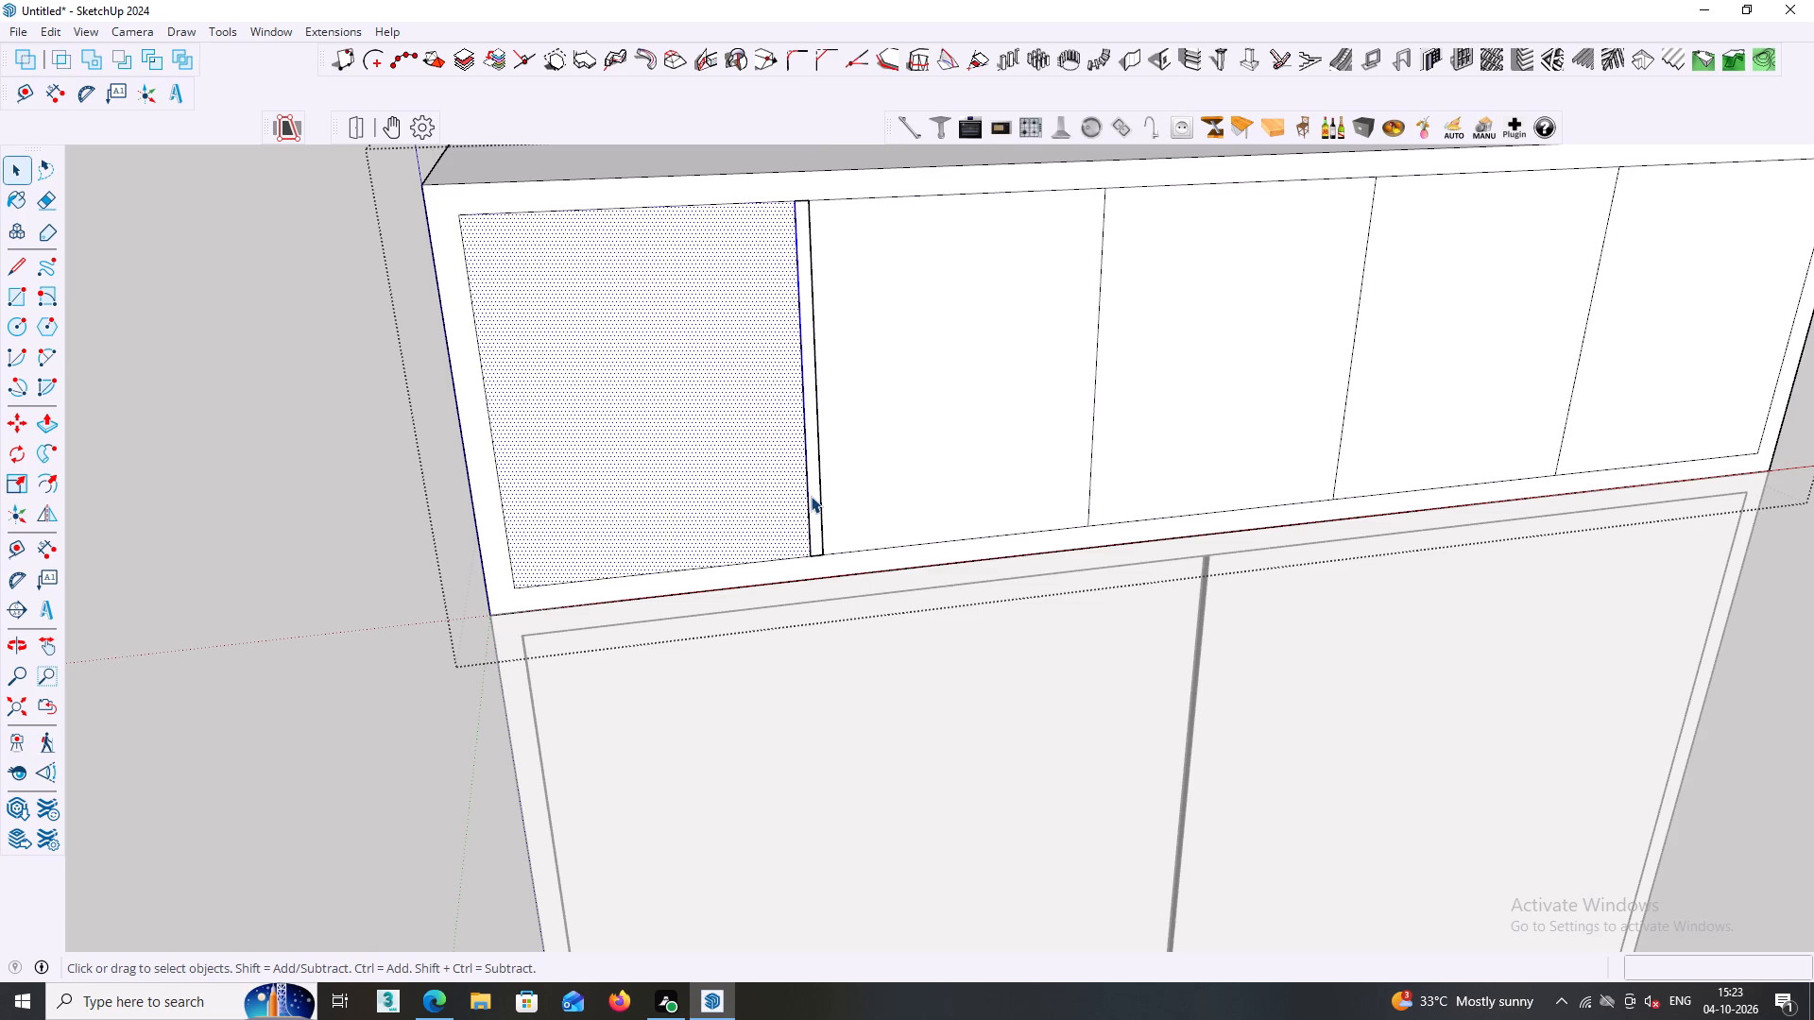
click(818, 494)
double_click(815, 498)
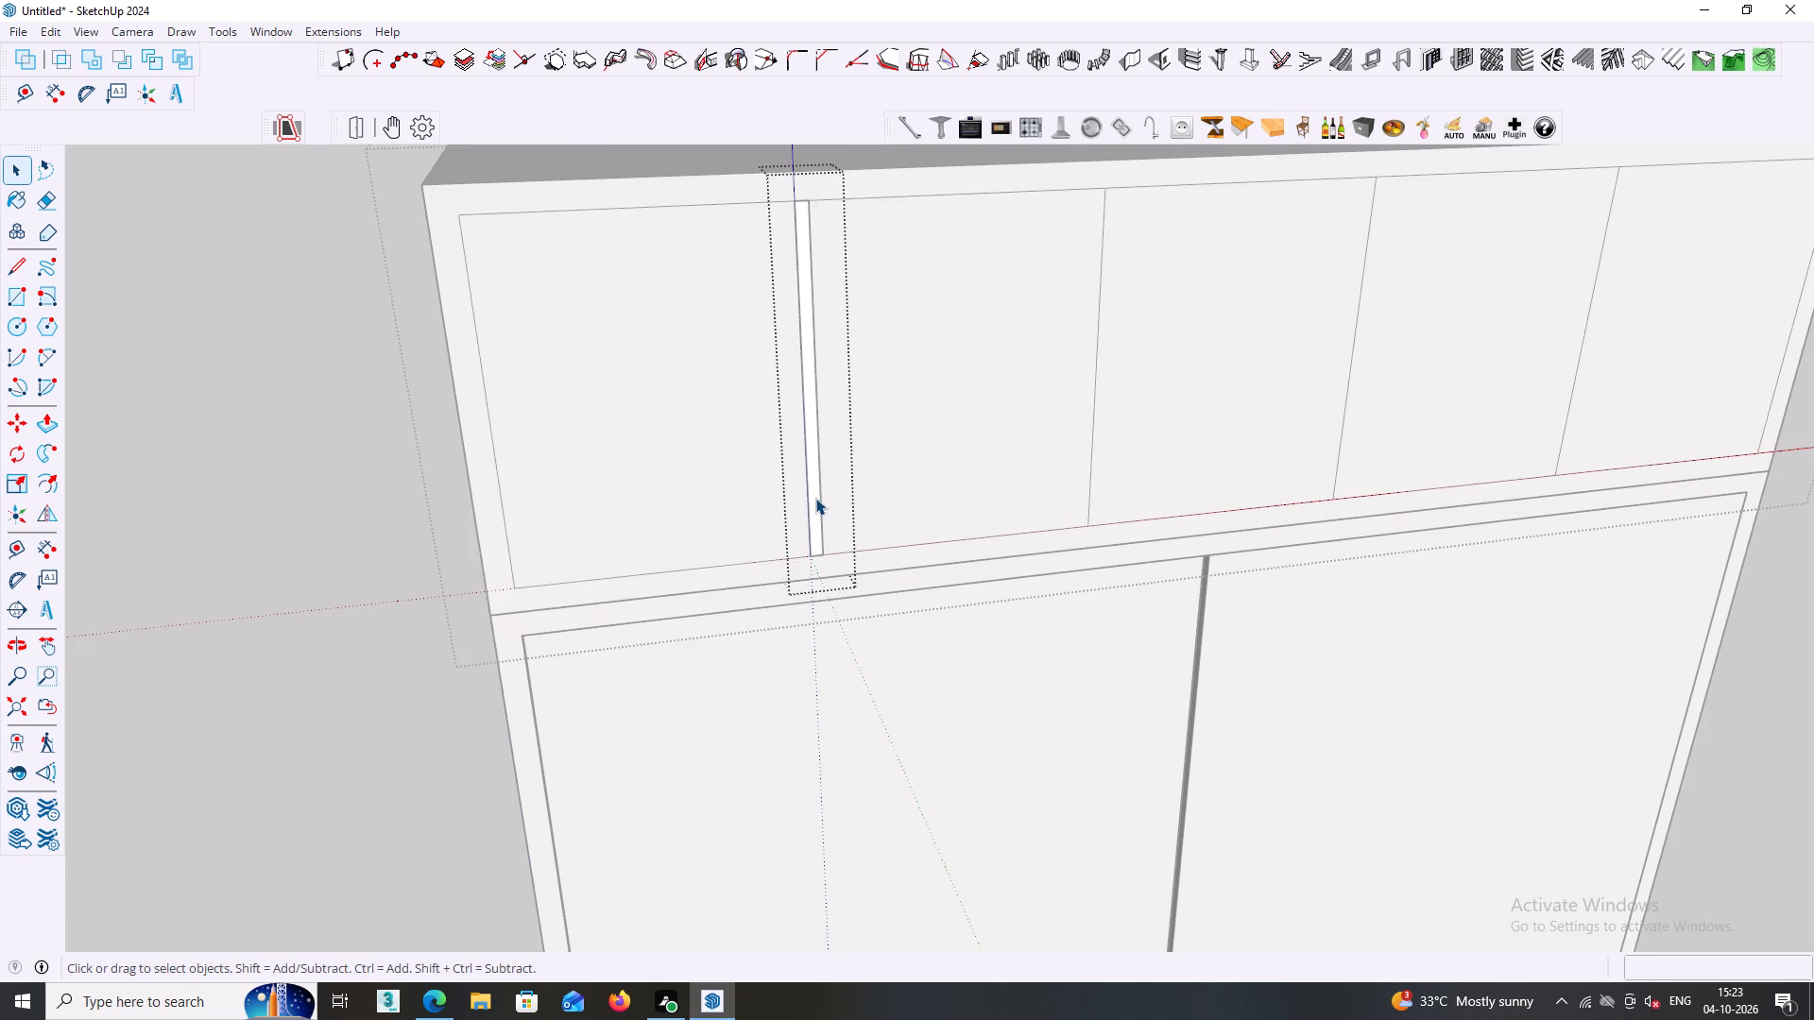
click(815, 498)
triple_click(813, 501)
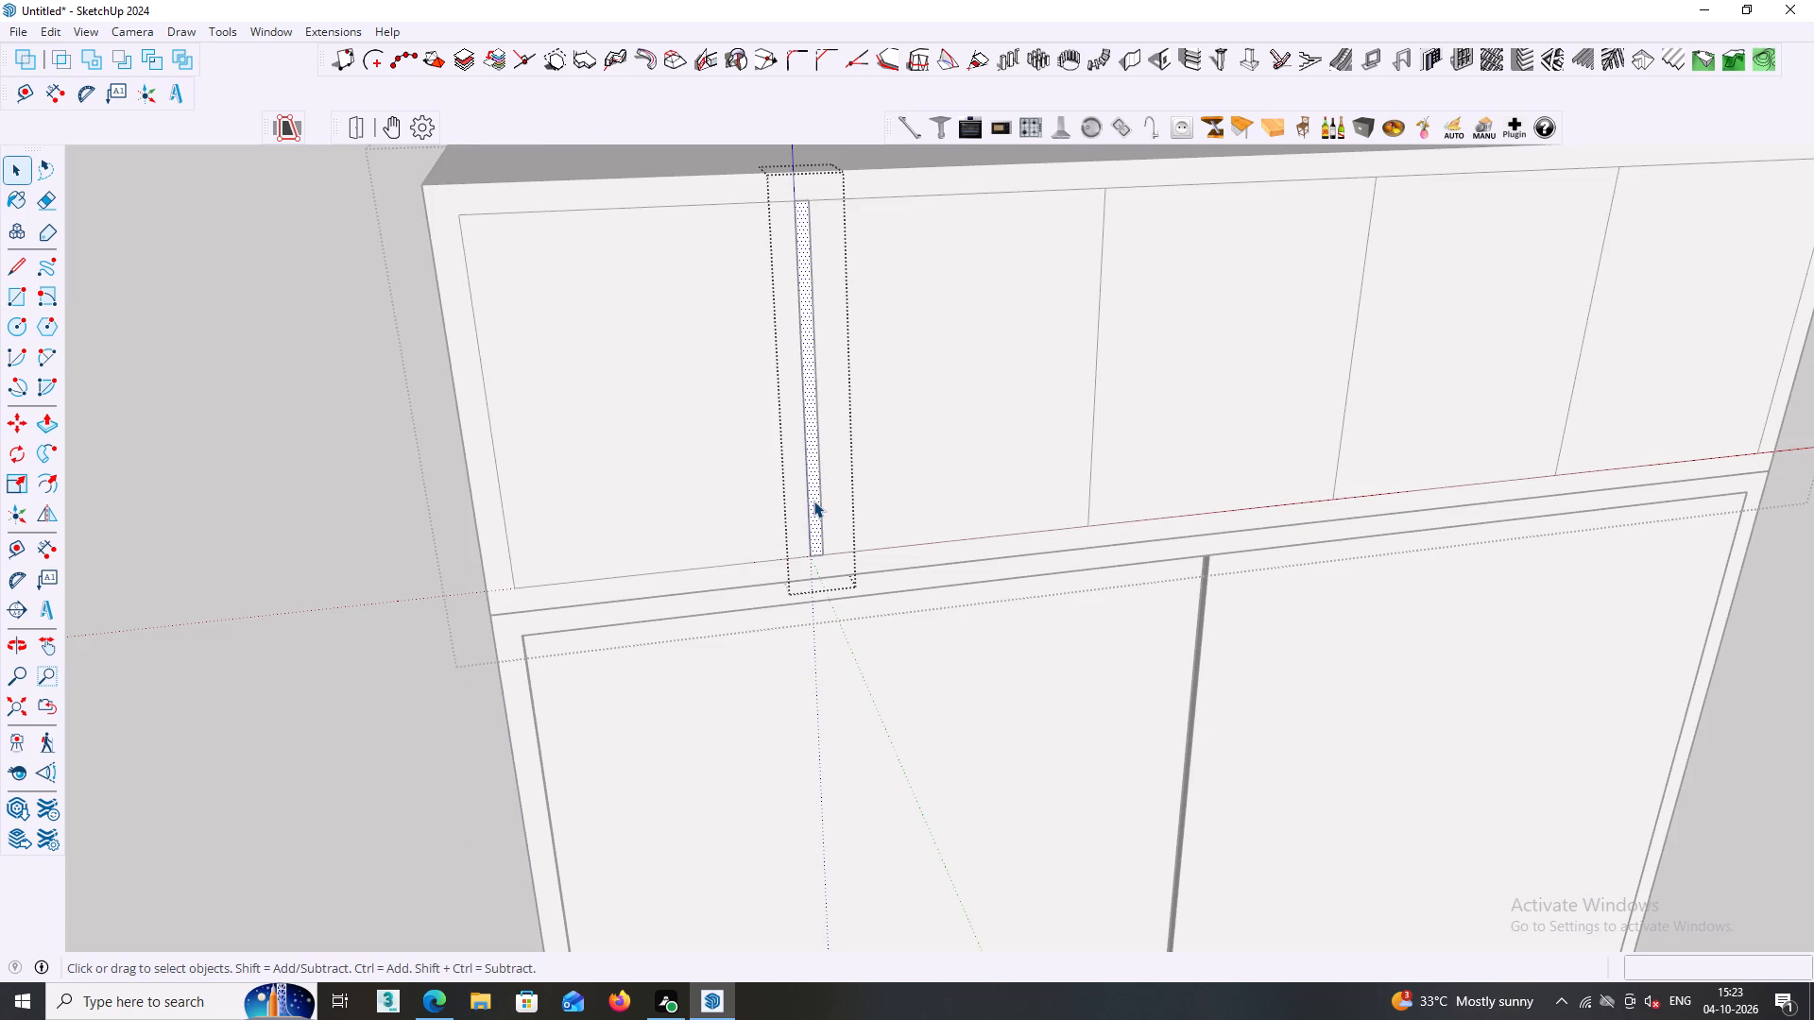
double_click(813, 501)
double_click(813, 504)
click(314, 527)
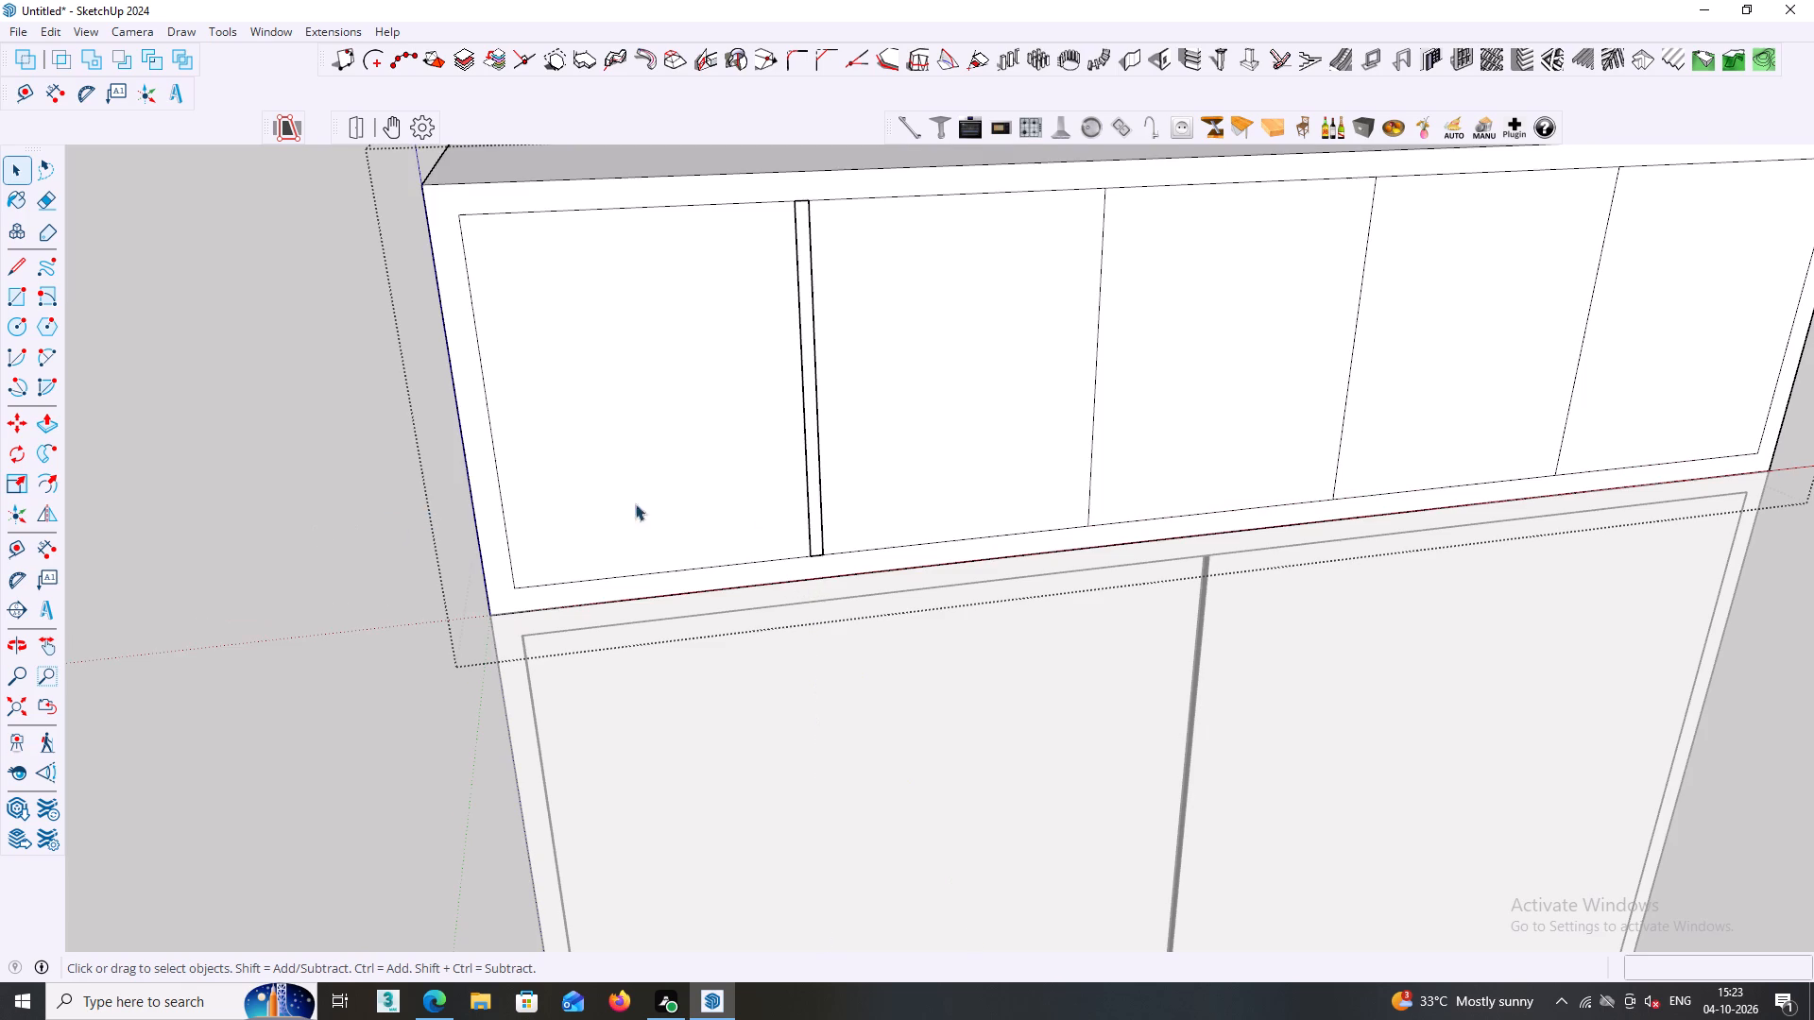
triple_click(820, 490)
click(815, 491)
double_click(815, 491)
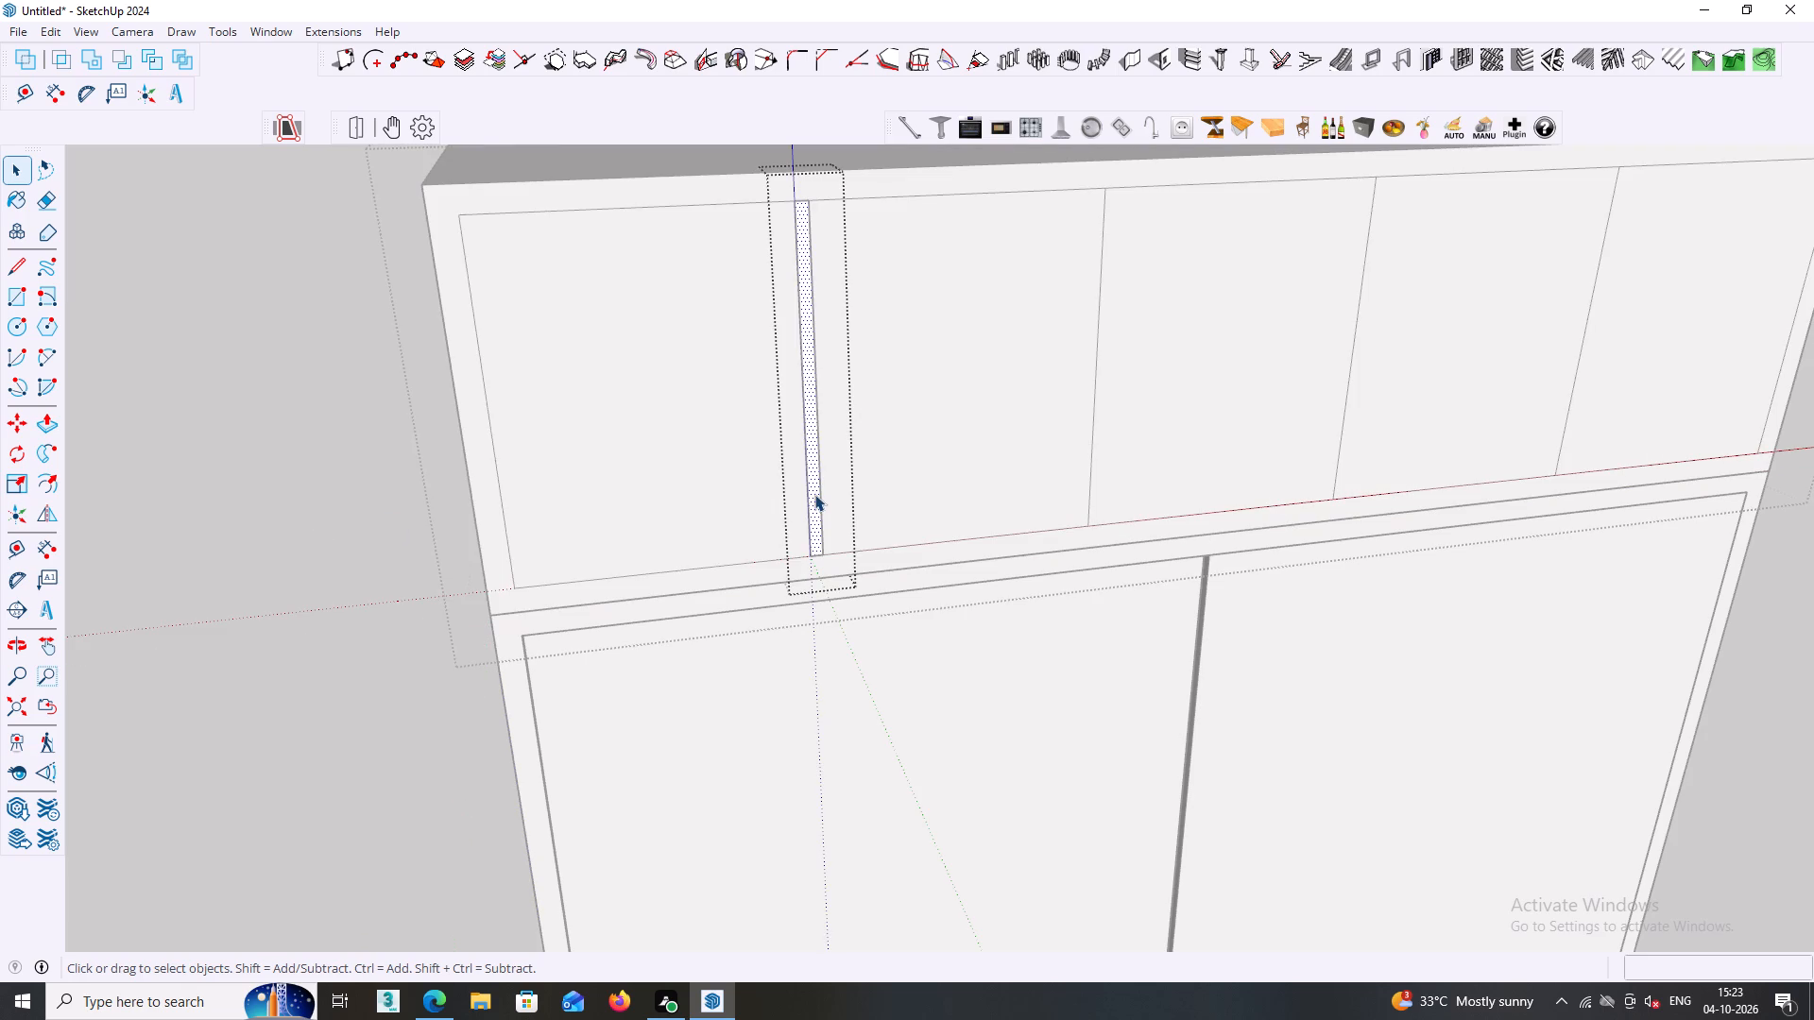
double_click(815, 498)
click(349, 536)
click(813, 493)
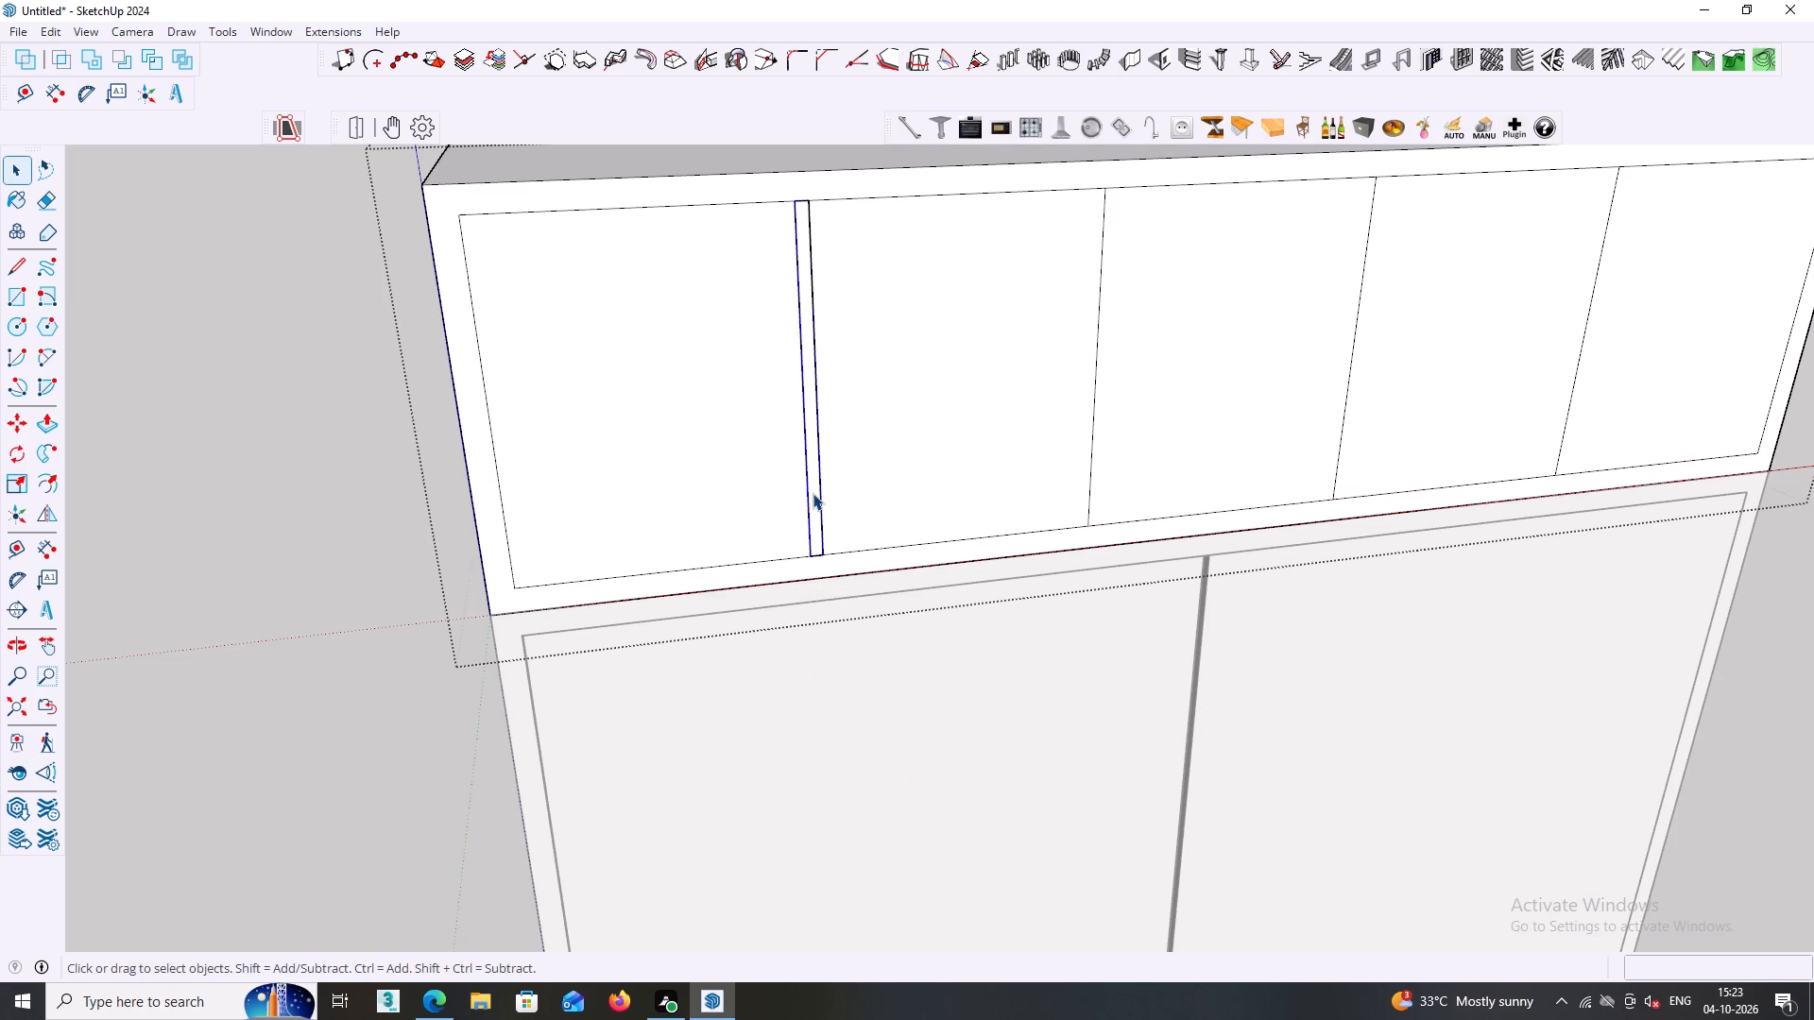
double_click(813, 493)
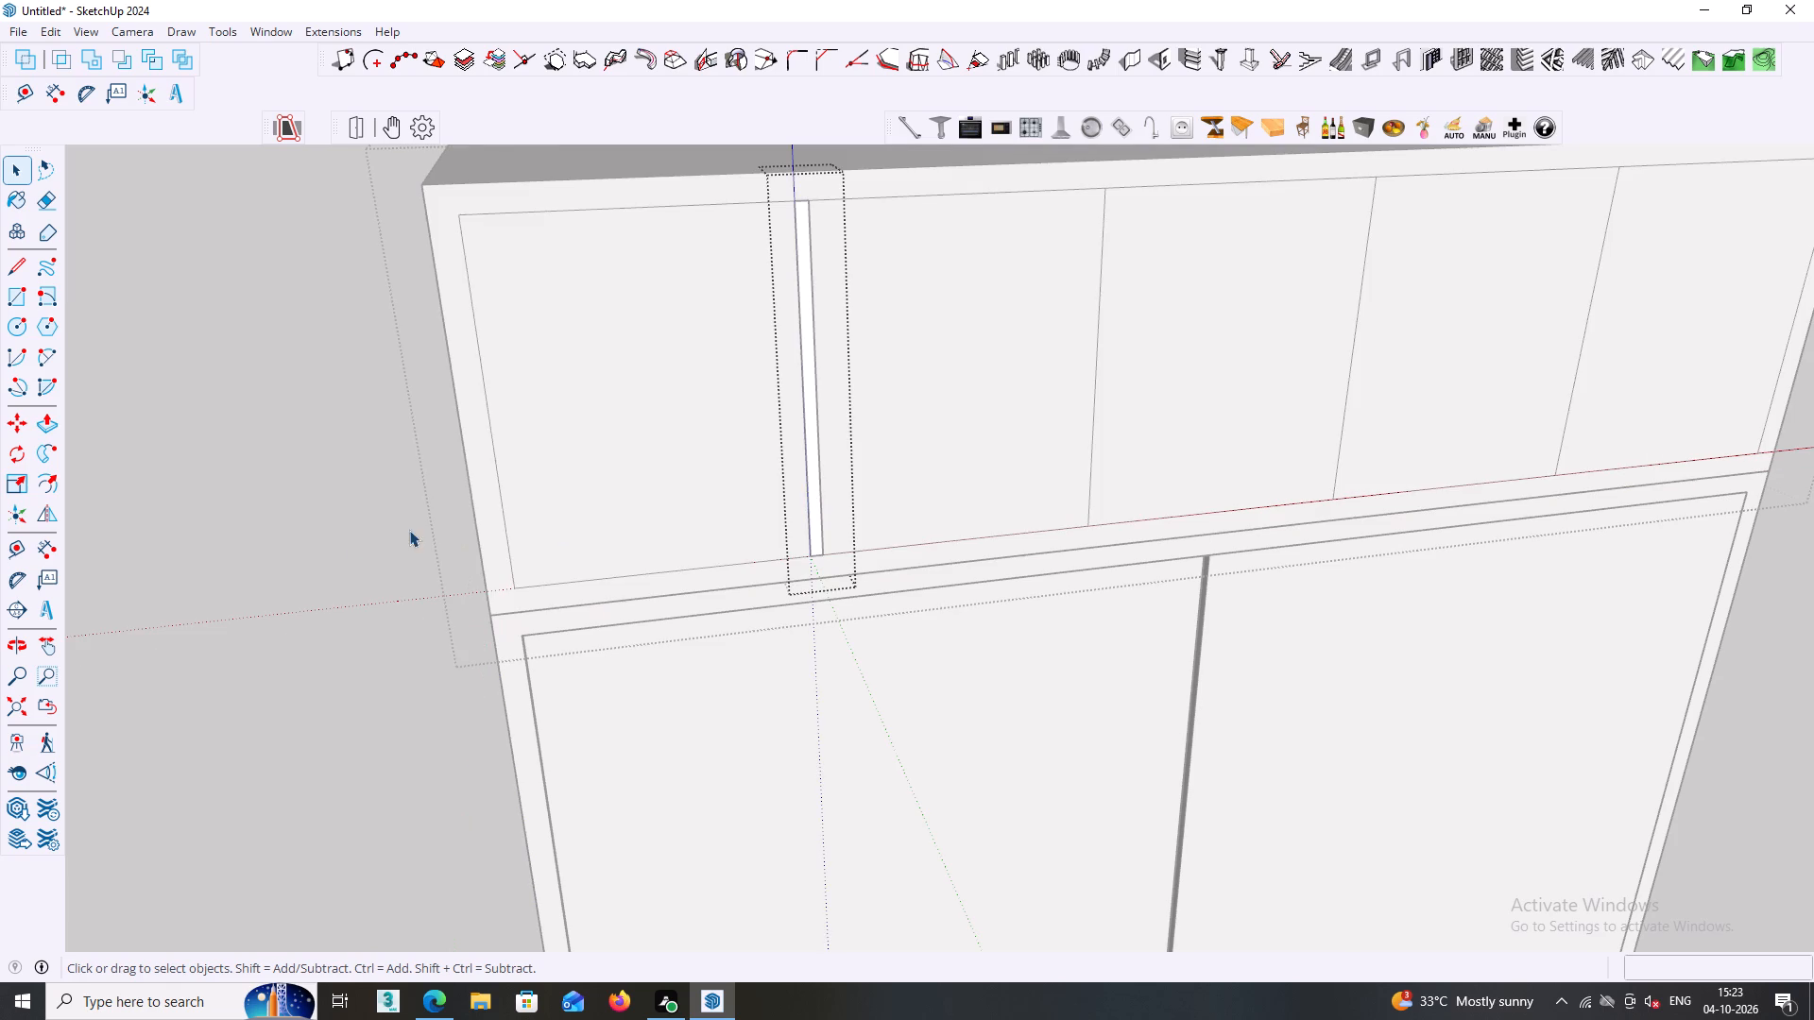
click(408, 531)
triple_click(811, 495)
Inside the strip's group, copy the strip face 412.32 mm to the right onto the next divider line, arrayed as five copies.
scroll(819, 492, up, 3)
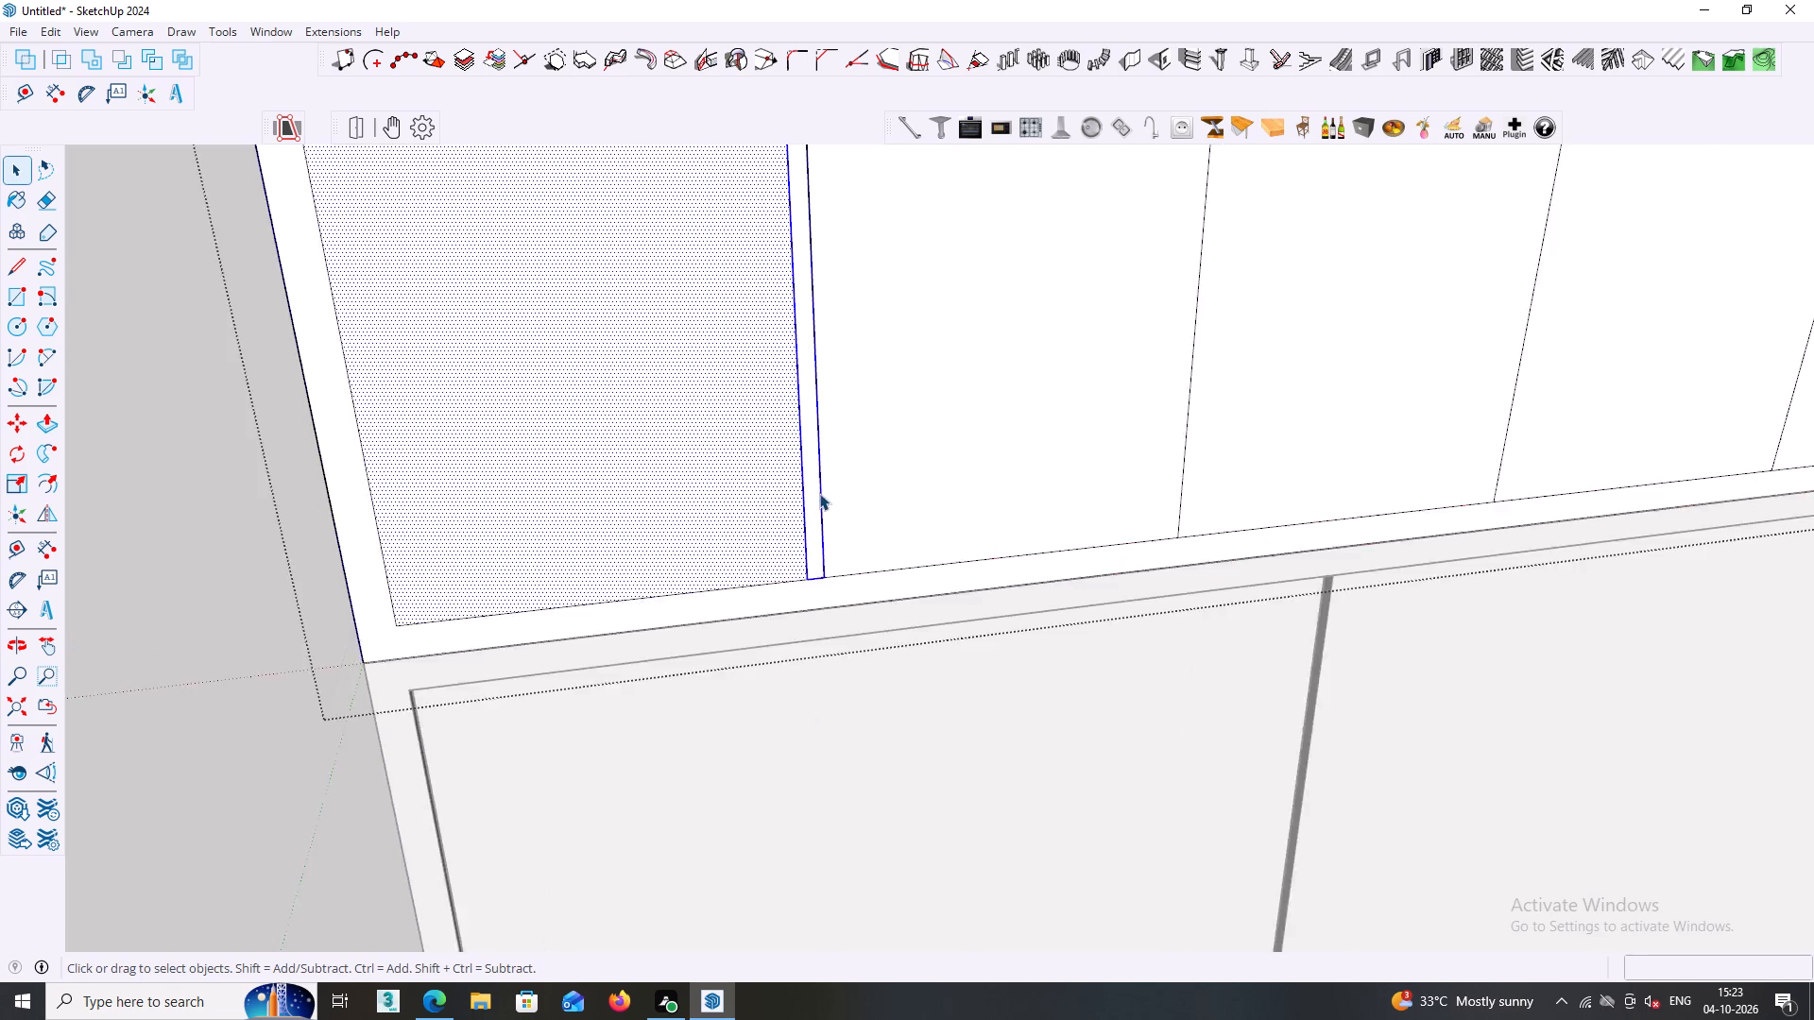
scroll(819, 493, up, 2)
double_click(815, 493)
click(816, 499)
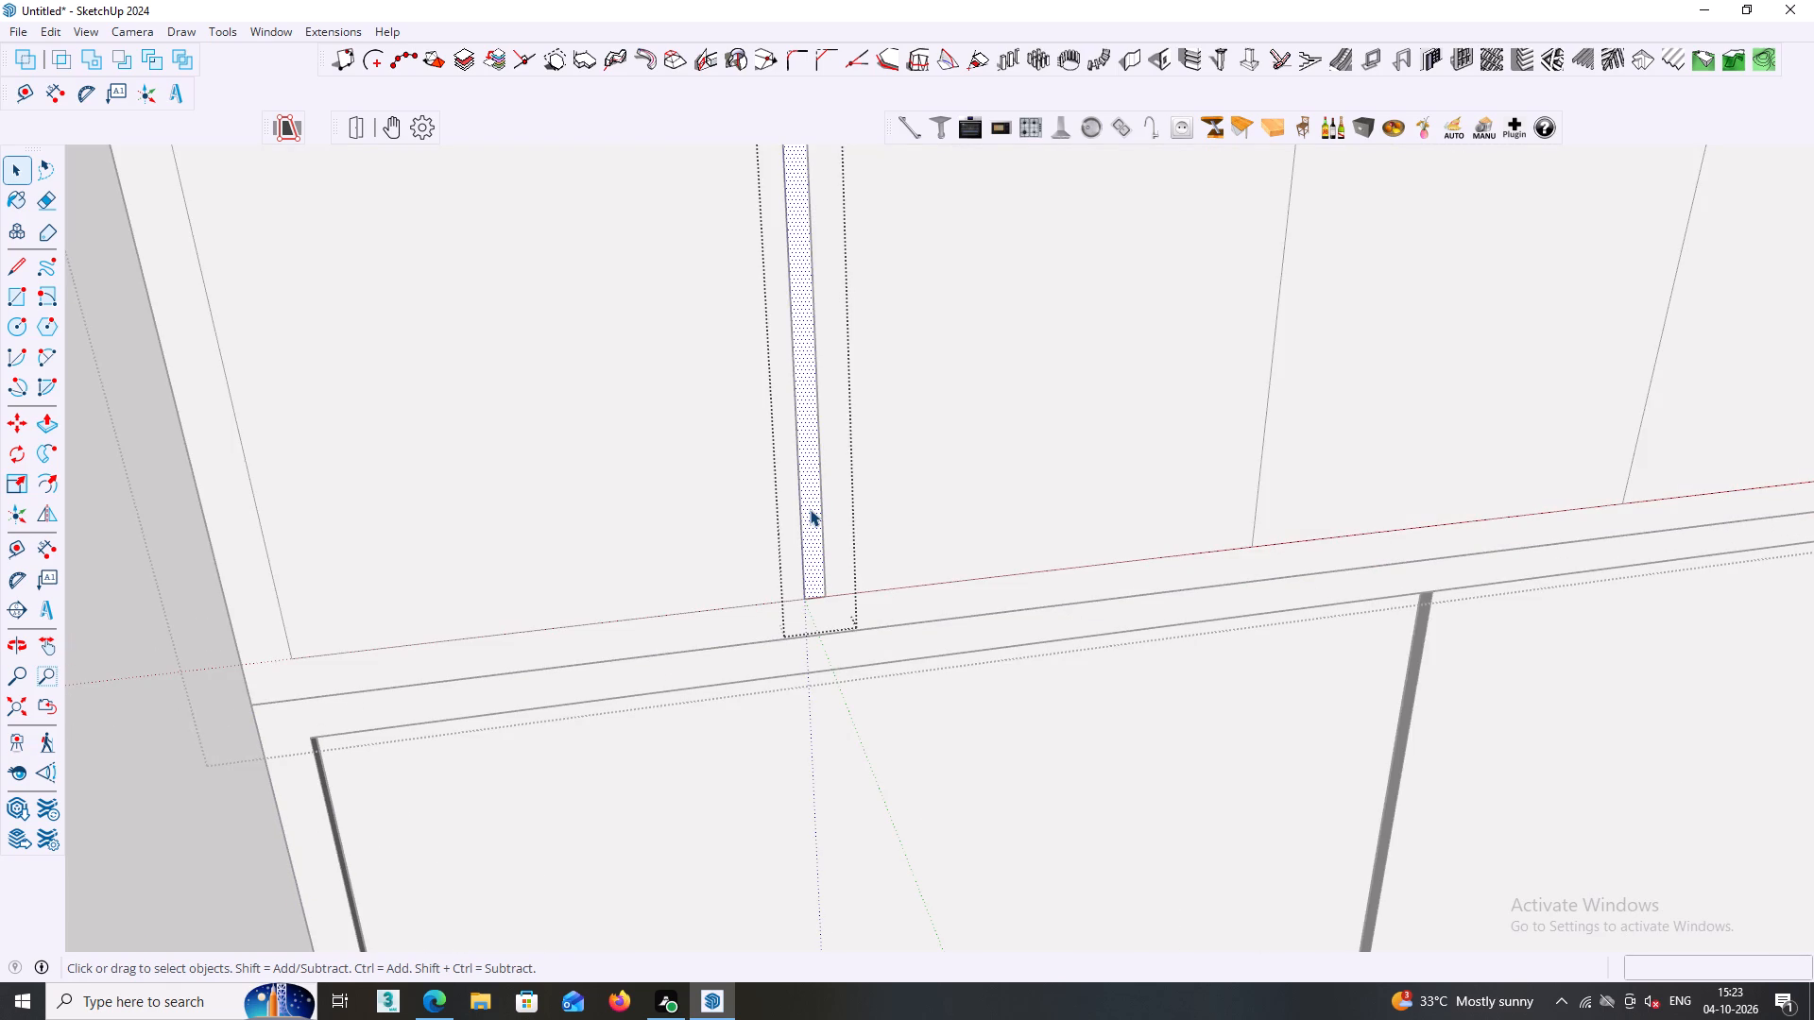
key(m)
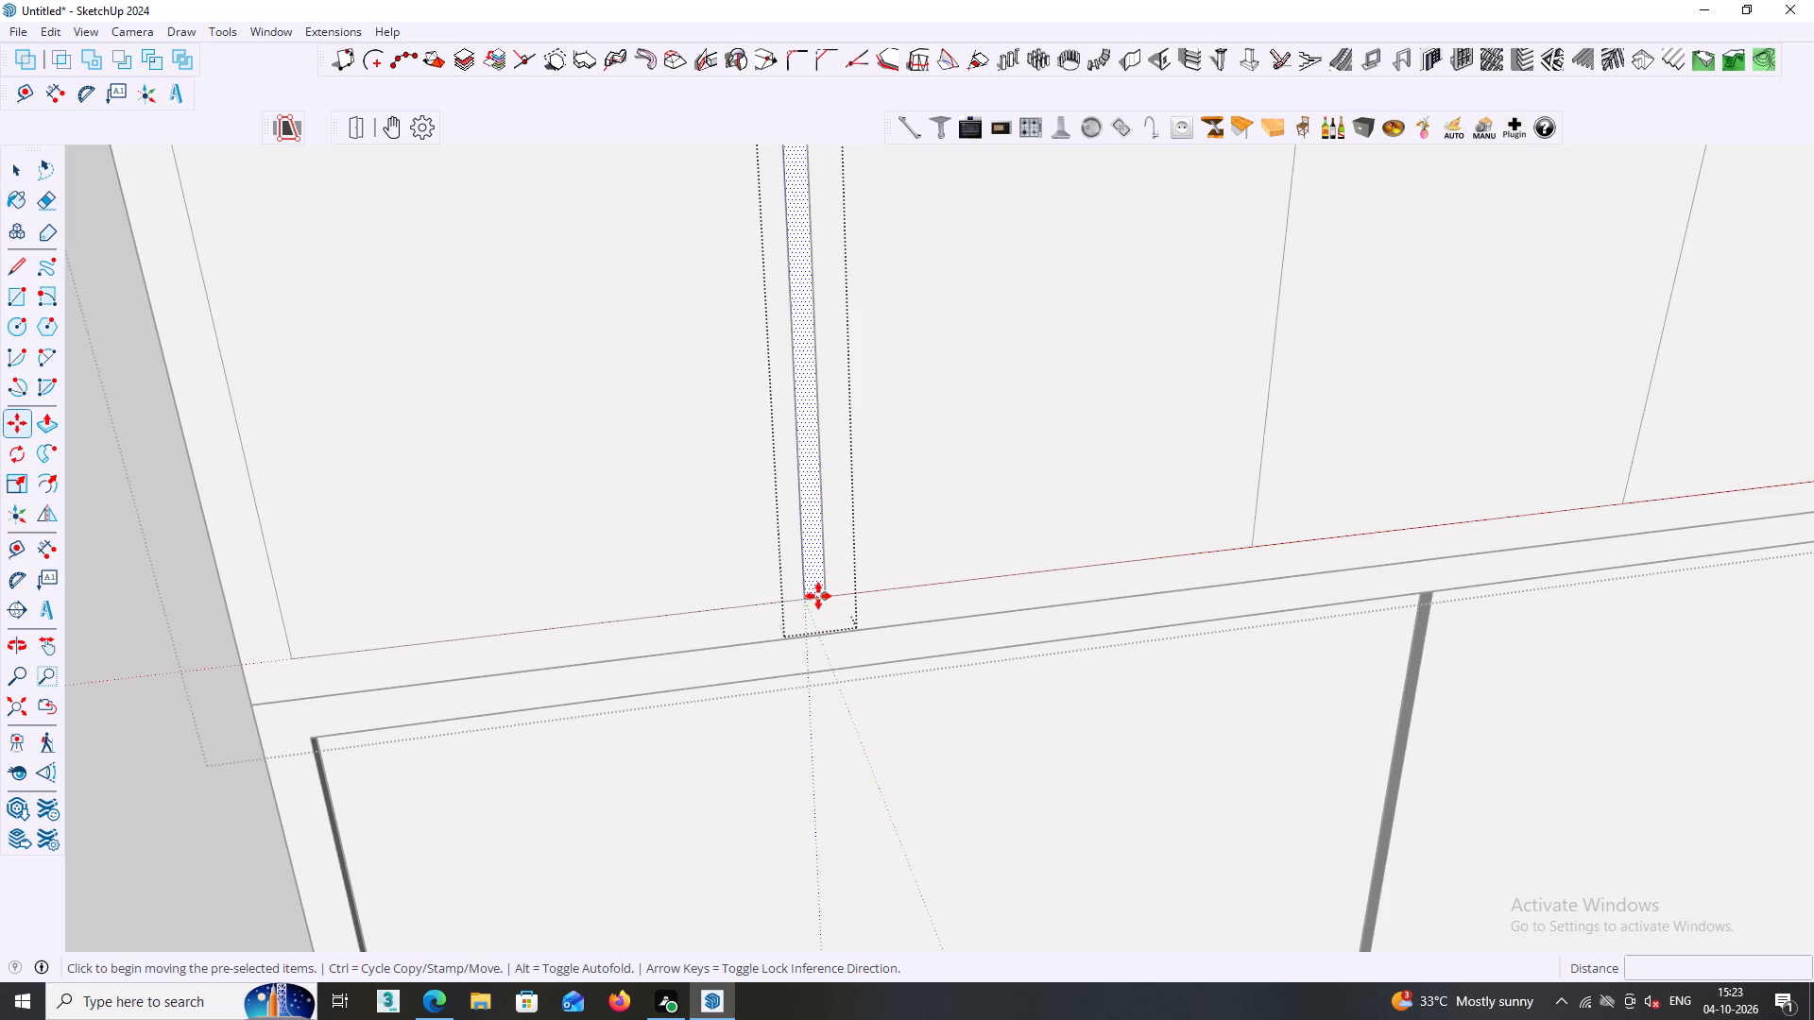
scroll(815, 595, up, 4)
click(815, 598)
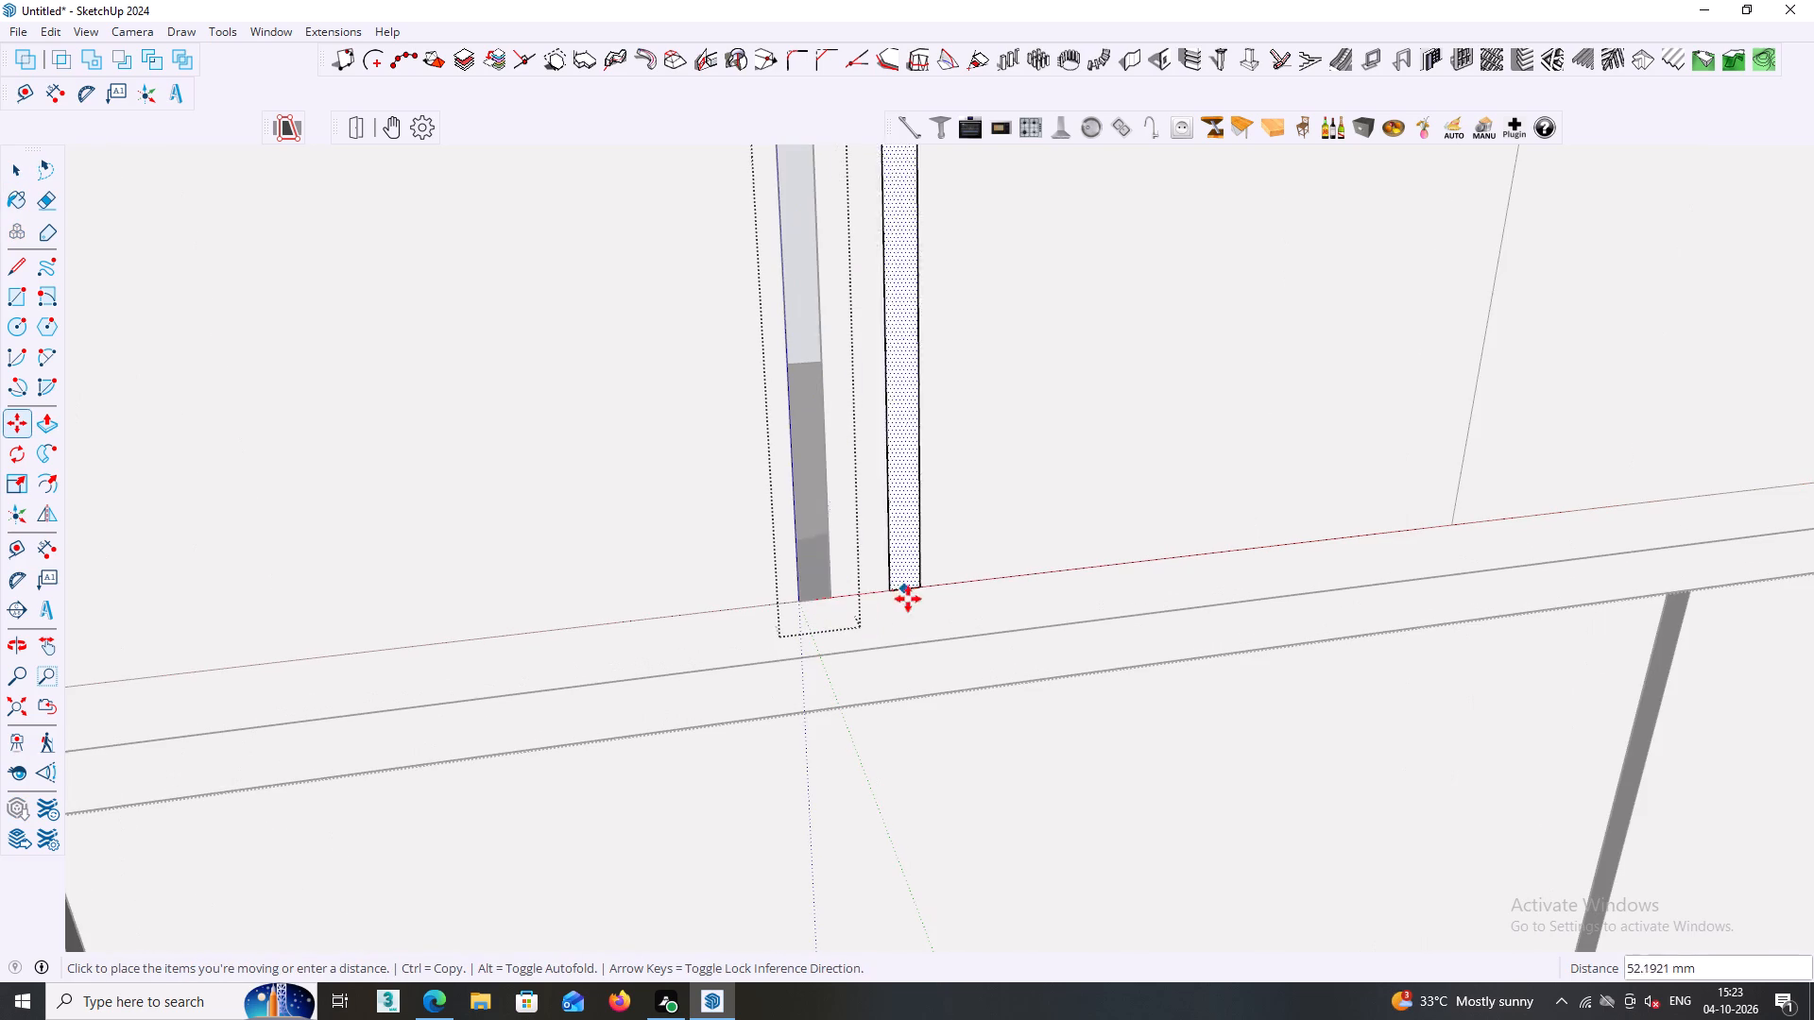
middle_drag(1046, 594, 863, 532)
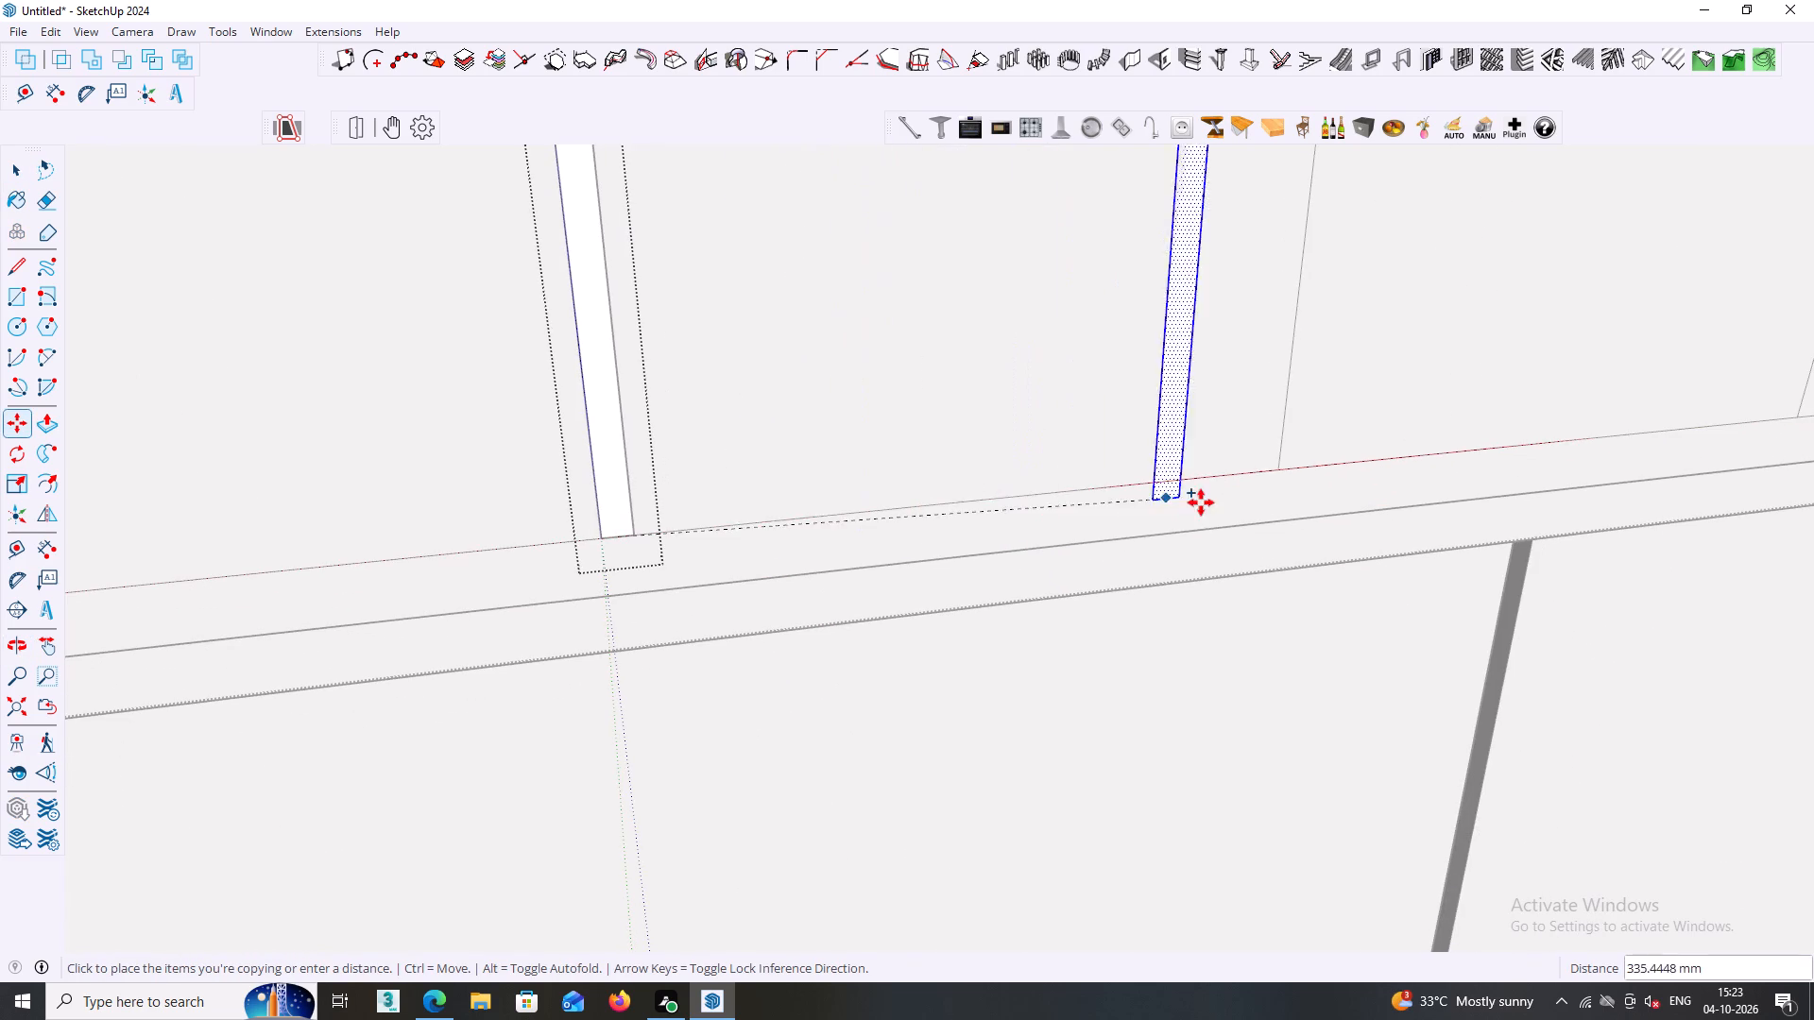
click(1273, 471)
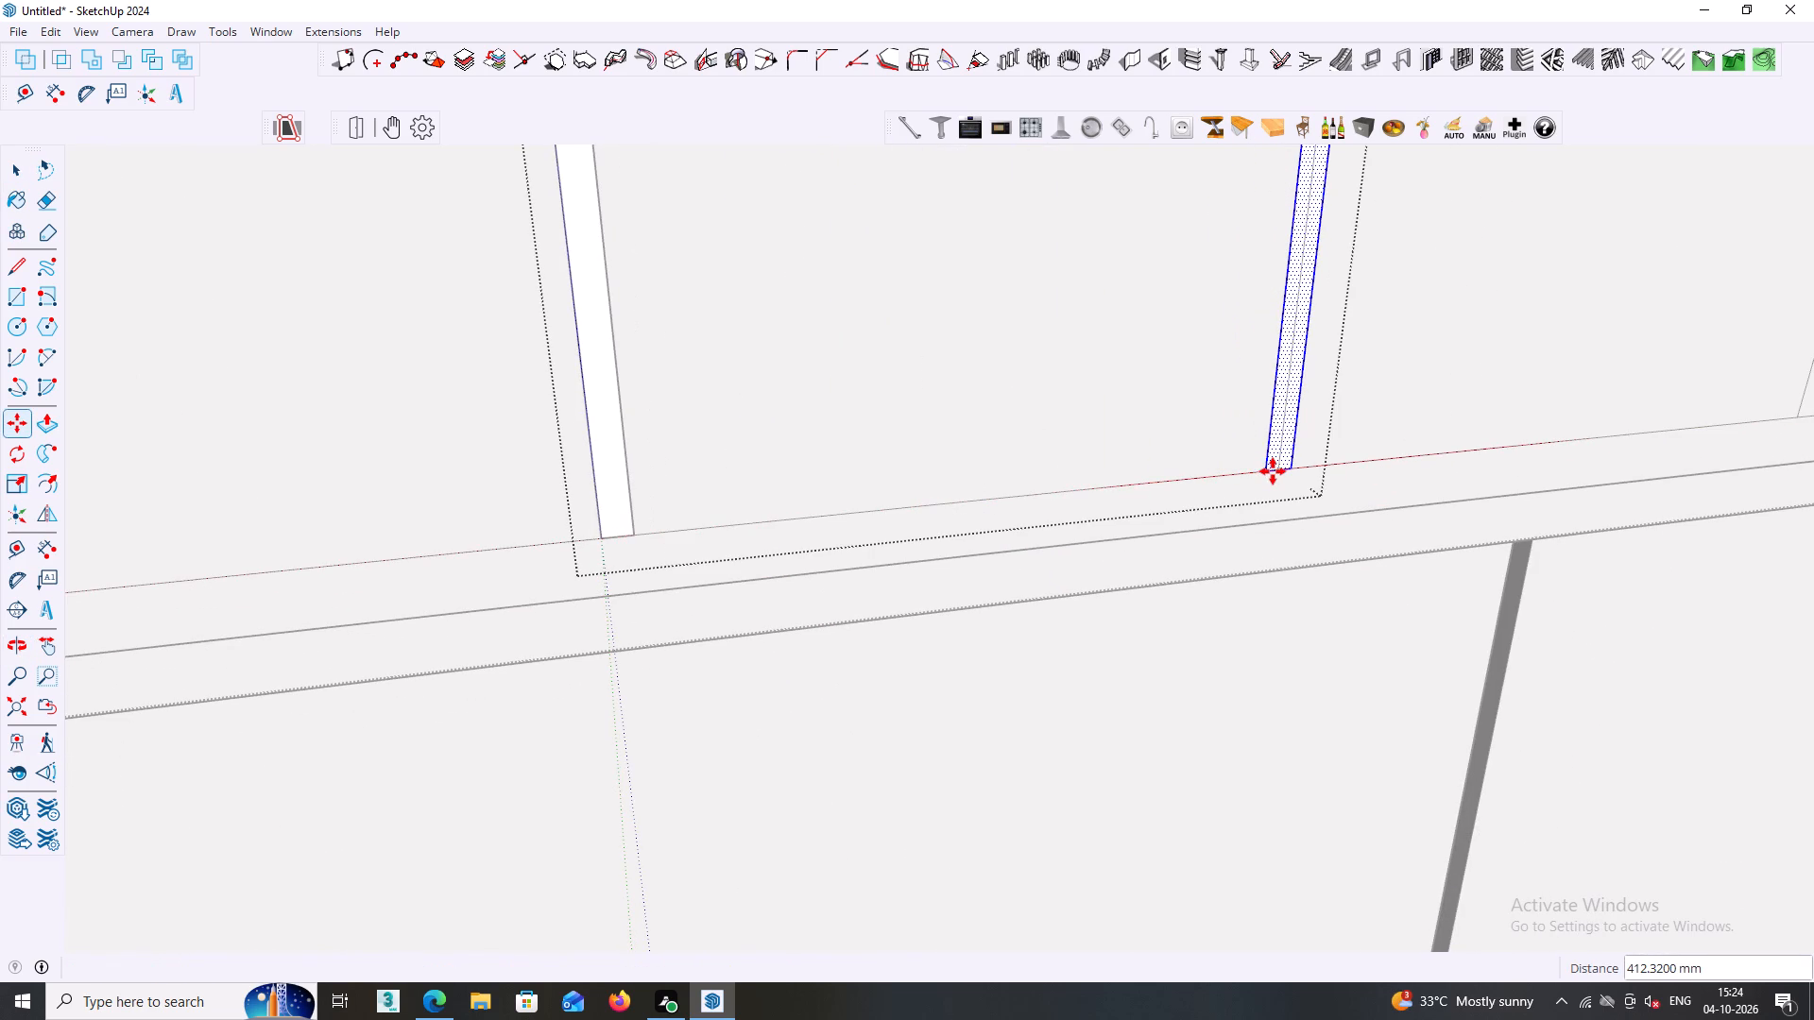
key(asterisk)
key(5)
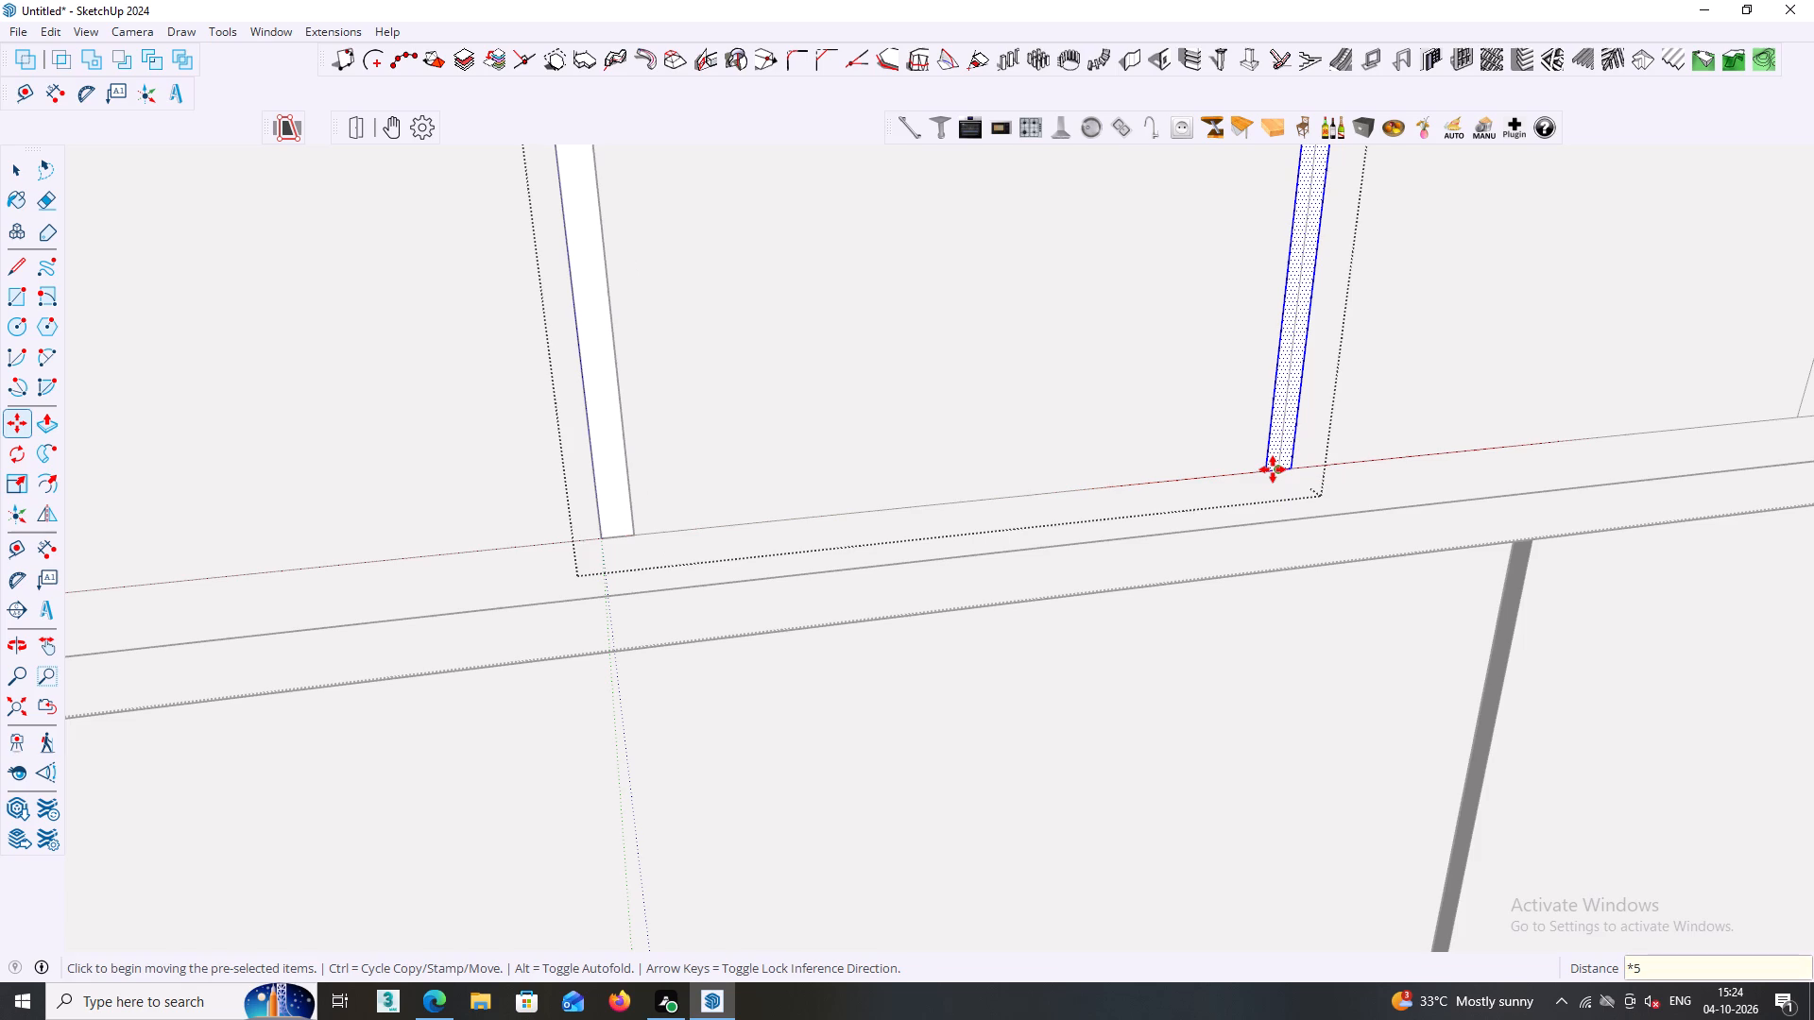
key(Return)
scroll(1272, 491, down, 4)
middle_drag(1308, 505, 1007, 557)
shift+middle_drag(1044, 546, 1053, 551)
shift+scroll(1043, 548, down, 2)
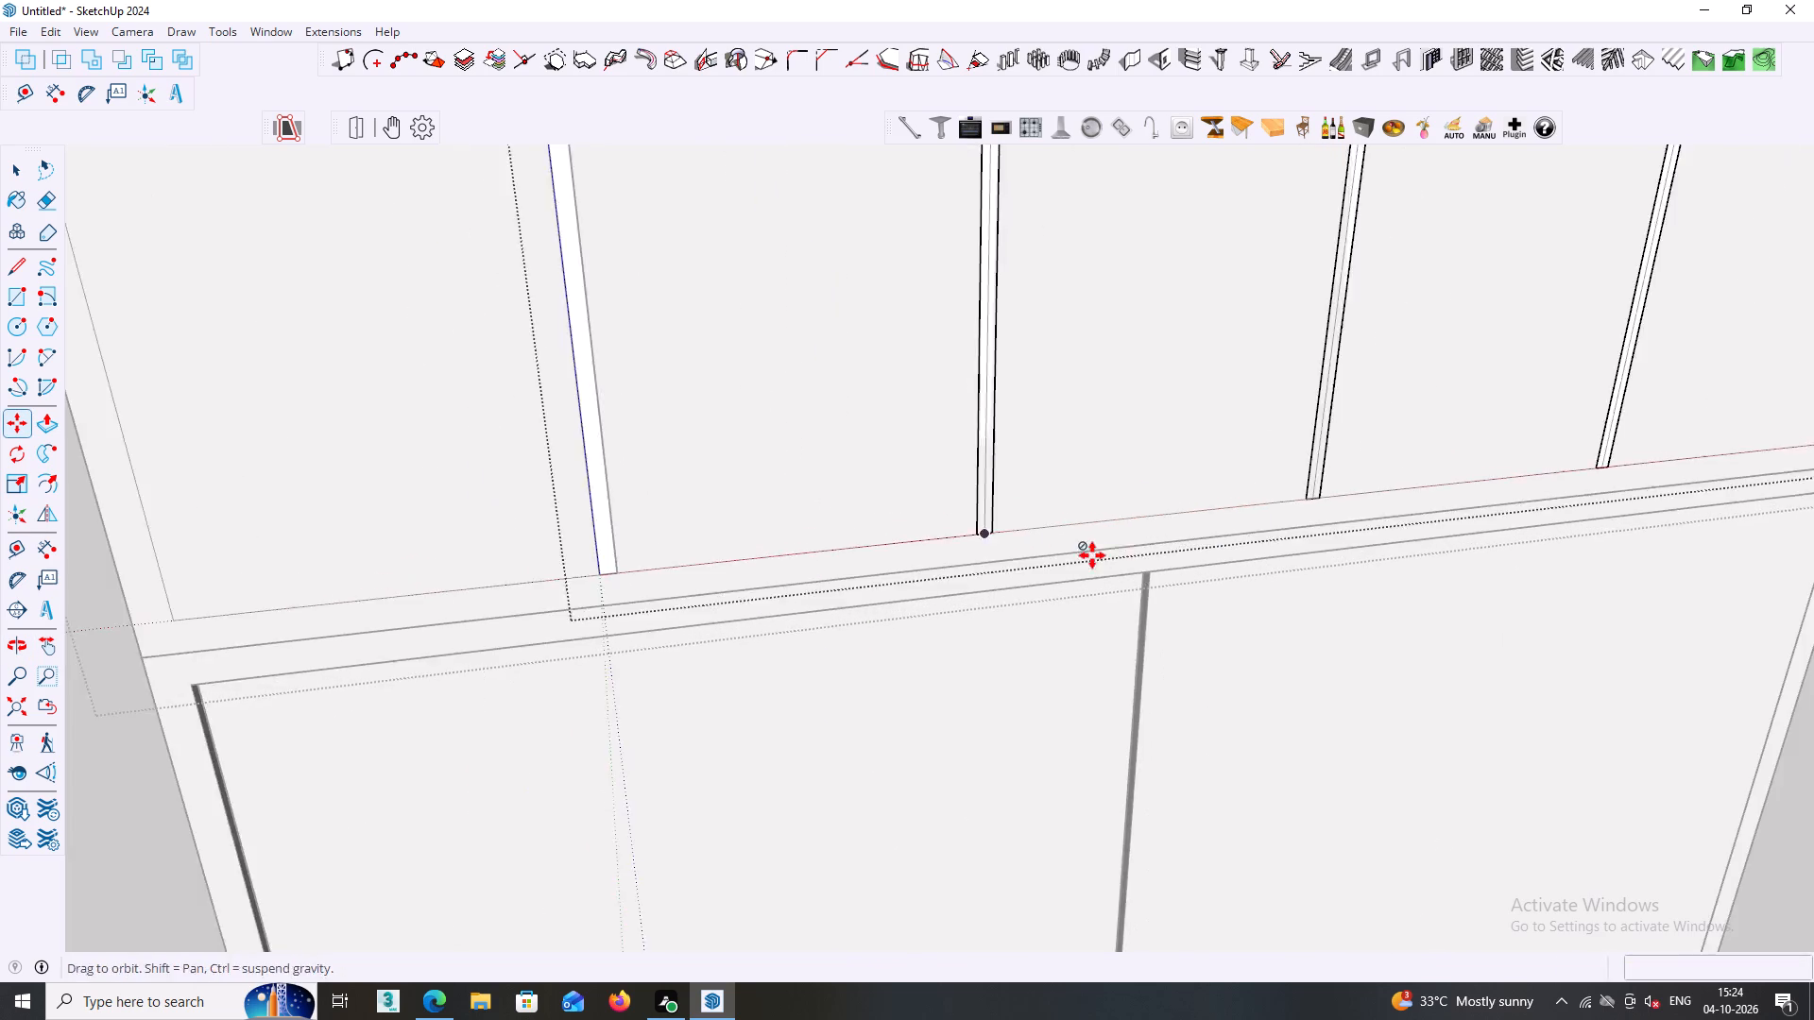
shift+scroll(1092, 555, down, 8)
shift+middle_drag(1185, 545, 934, 522)
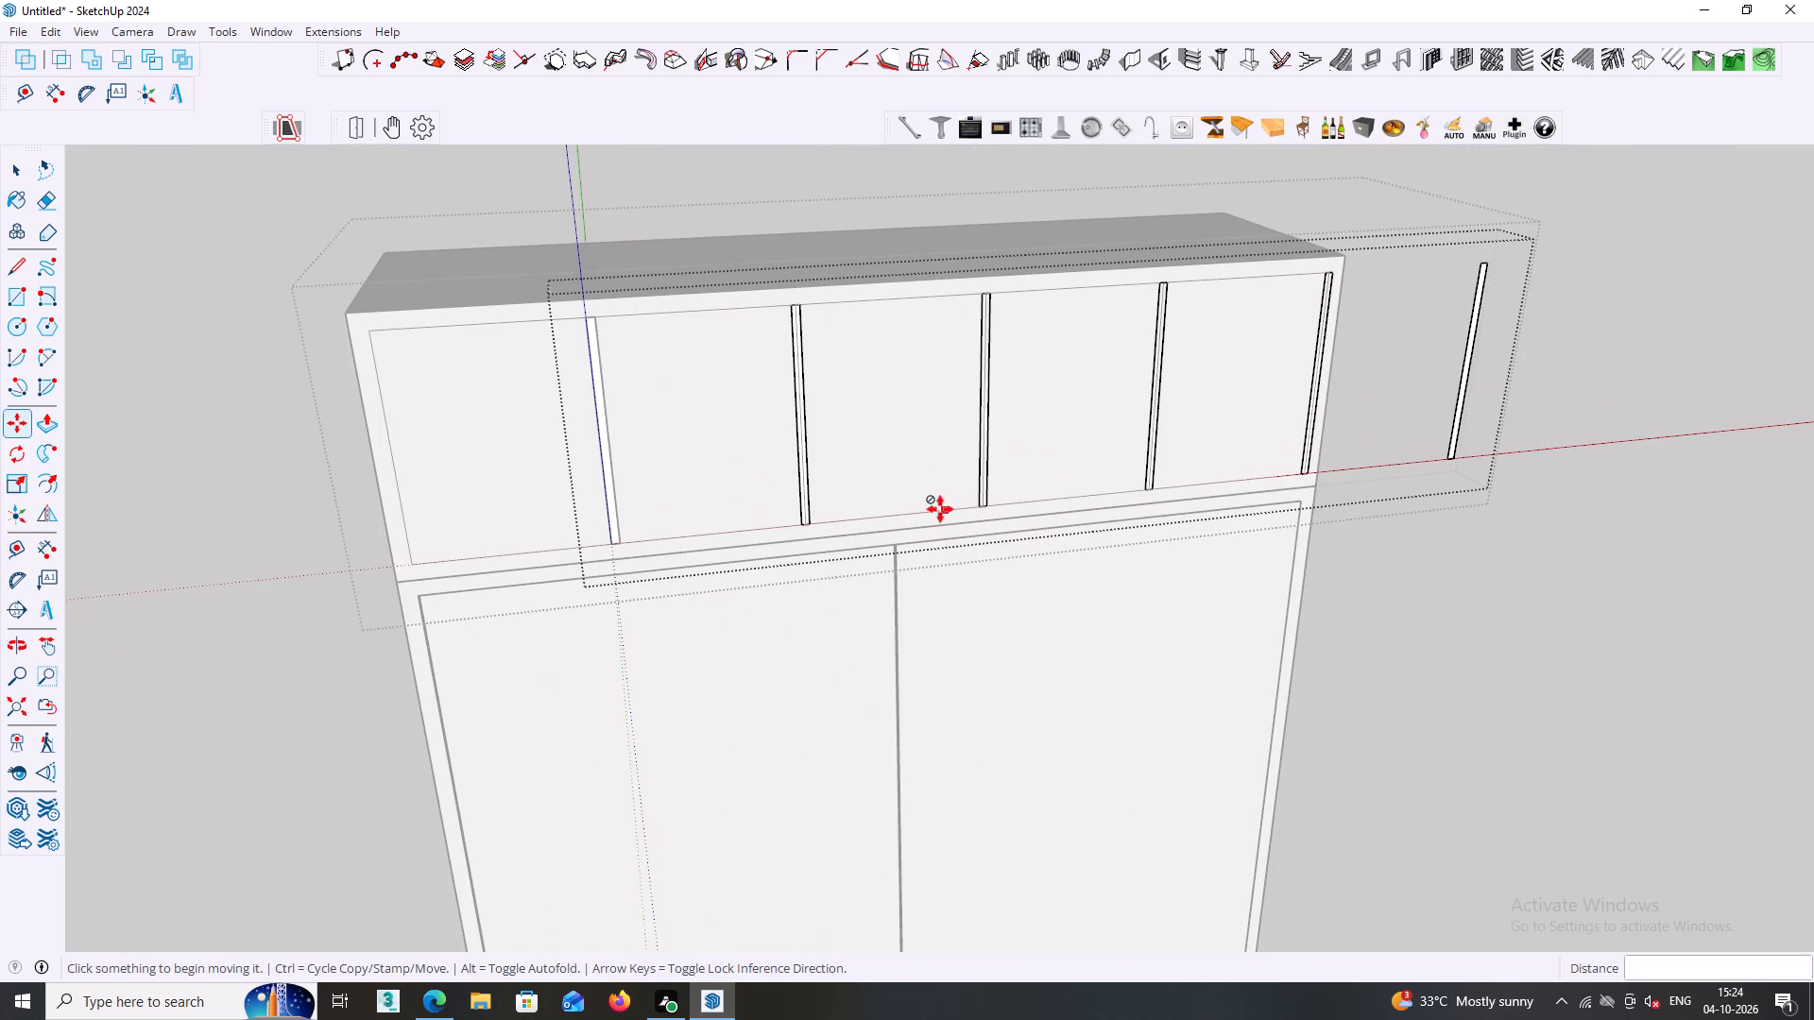
key(space)
Inside the strip group, delete the extra strip copy, face and edges, lying outside the cabinet beyond its right side.
middle_drag(1428, 382, 1316, 374)
scroll(1395, 377, up, 3)
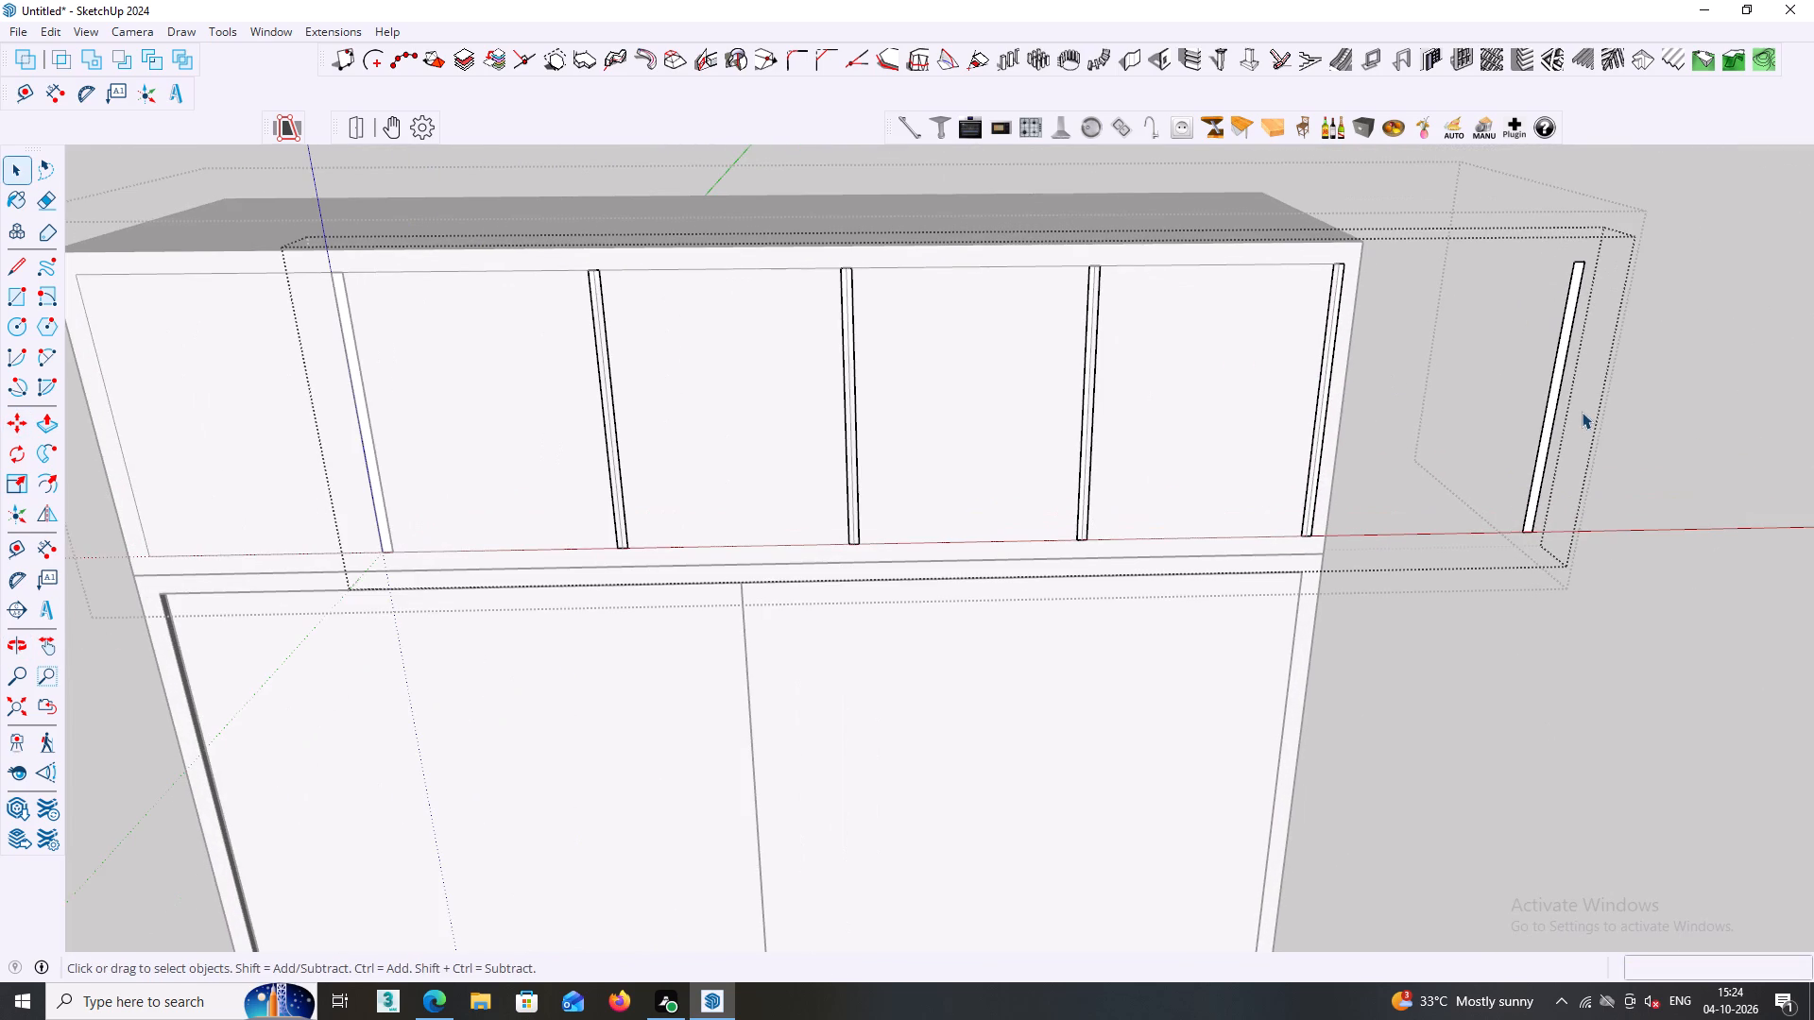
click(1643, 419)
click(1549, 419)
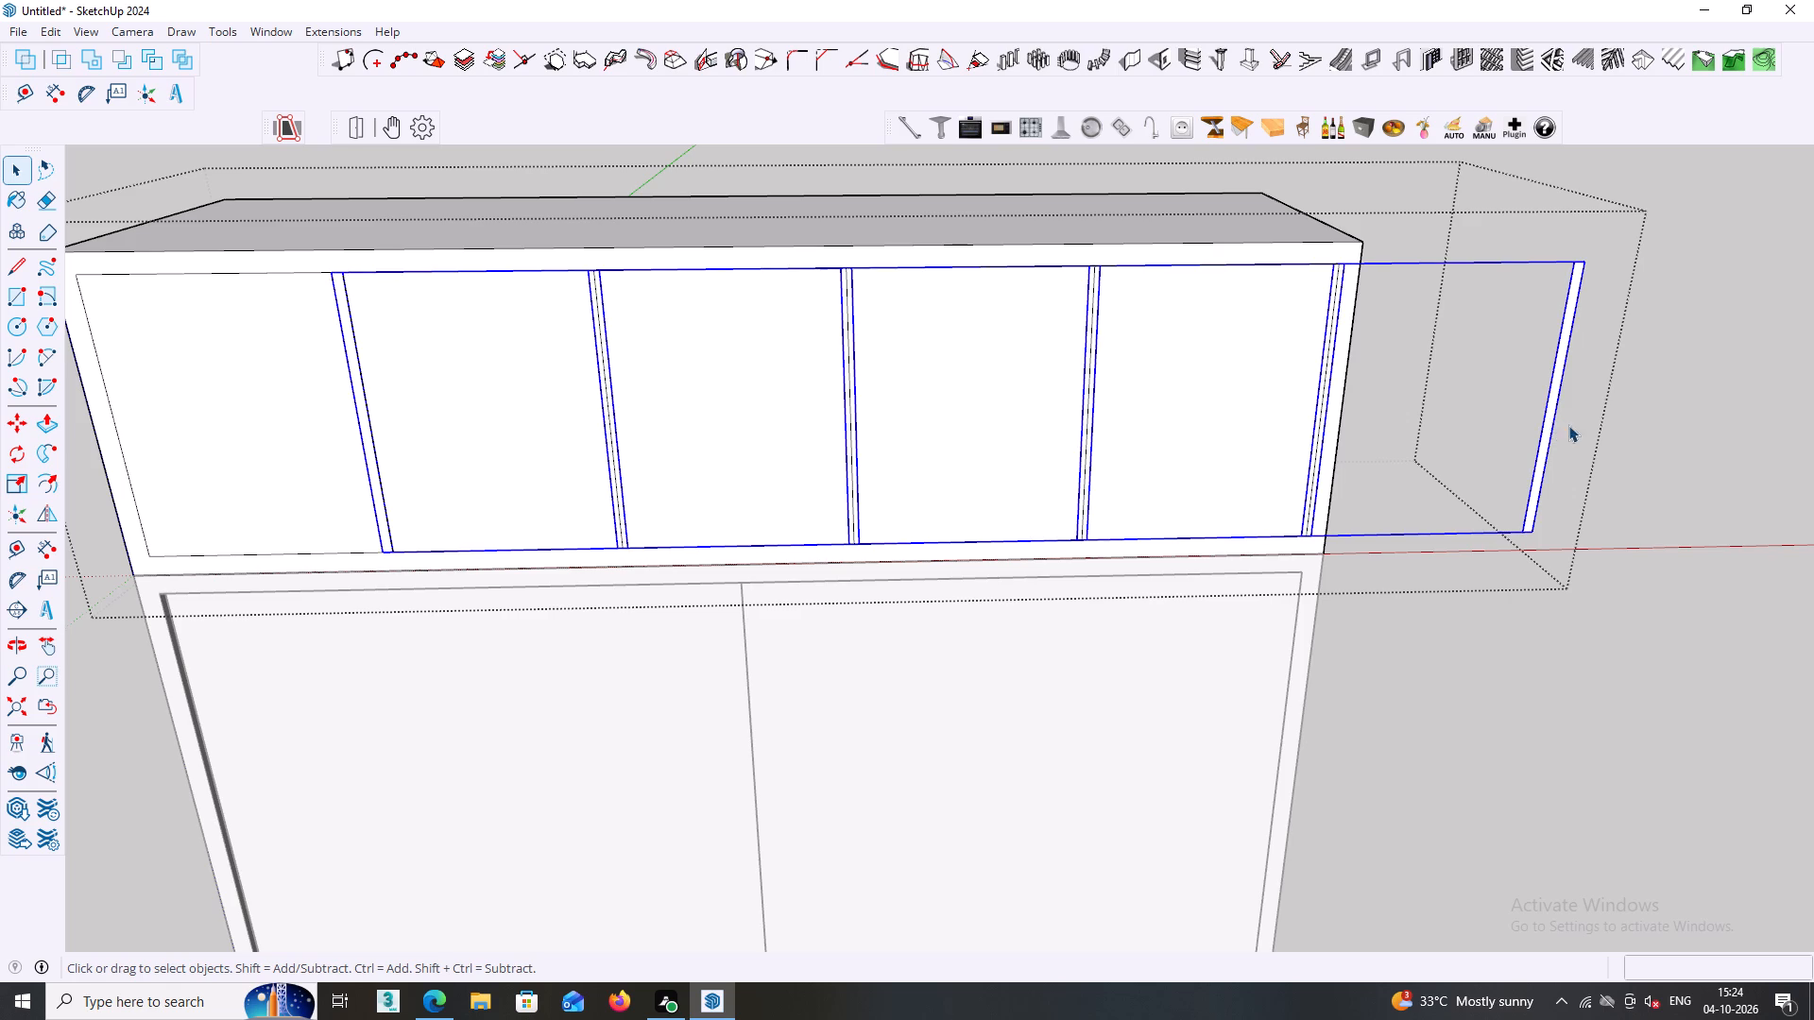
double_click(1556, 417)
click(1549, 417)
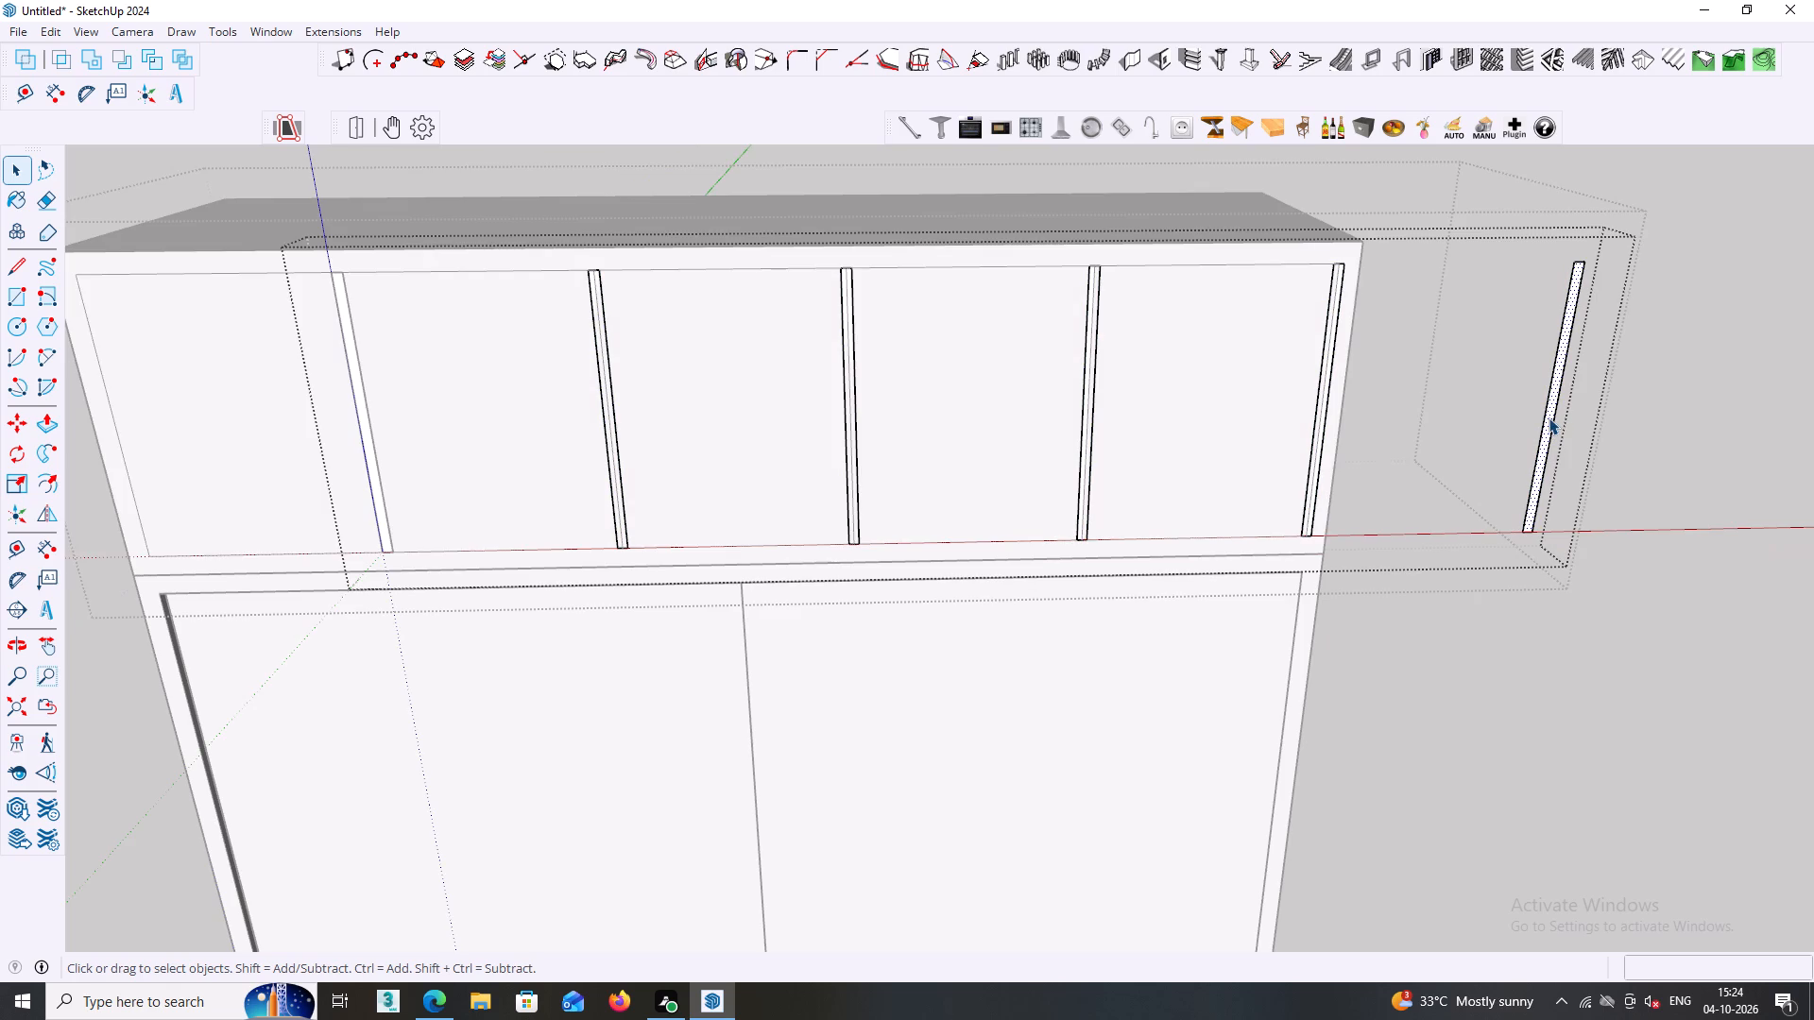
key(Delete)
click(1557, 412)
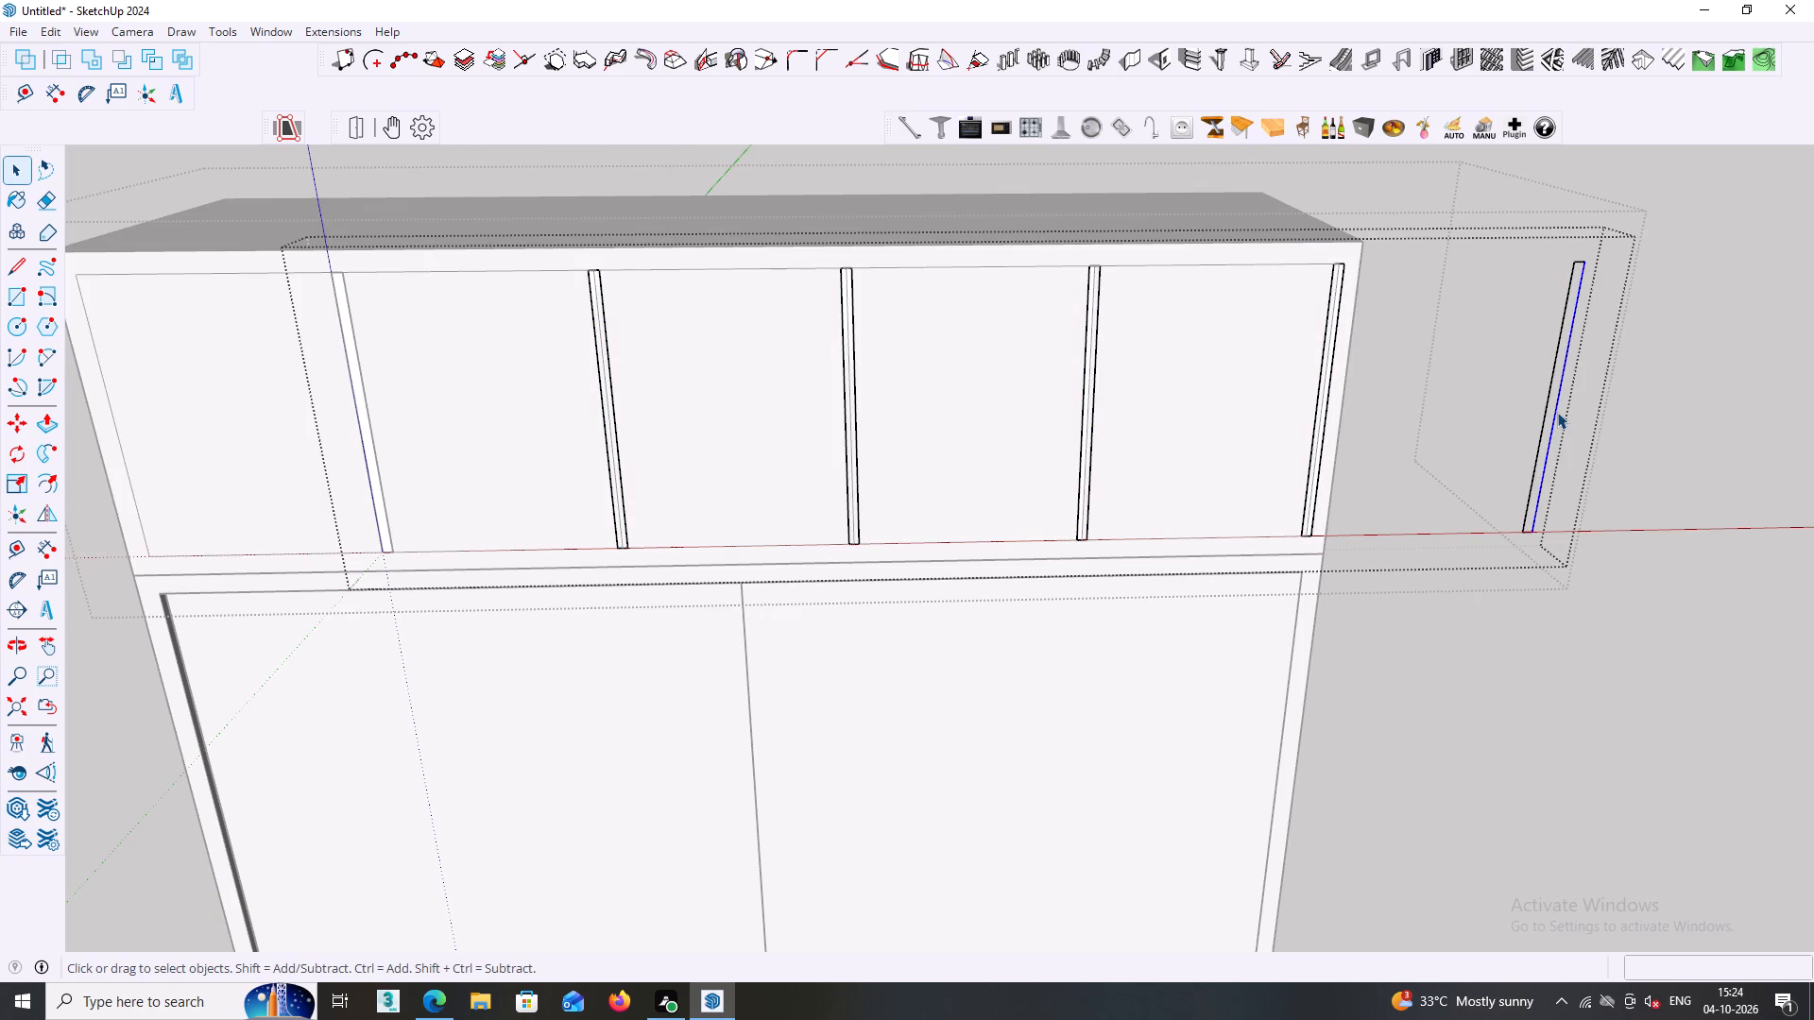
key(ctrl+z)
double_click(1550, 416)
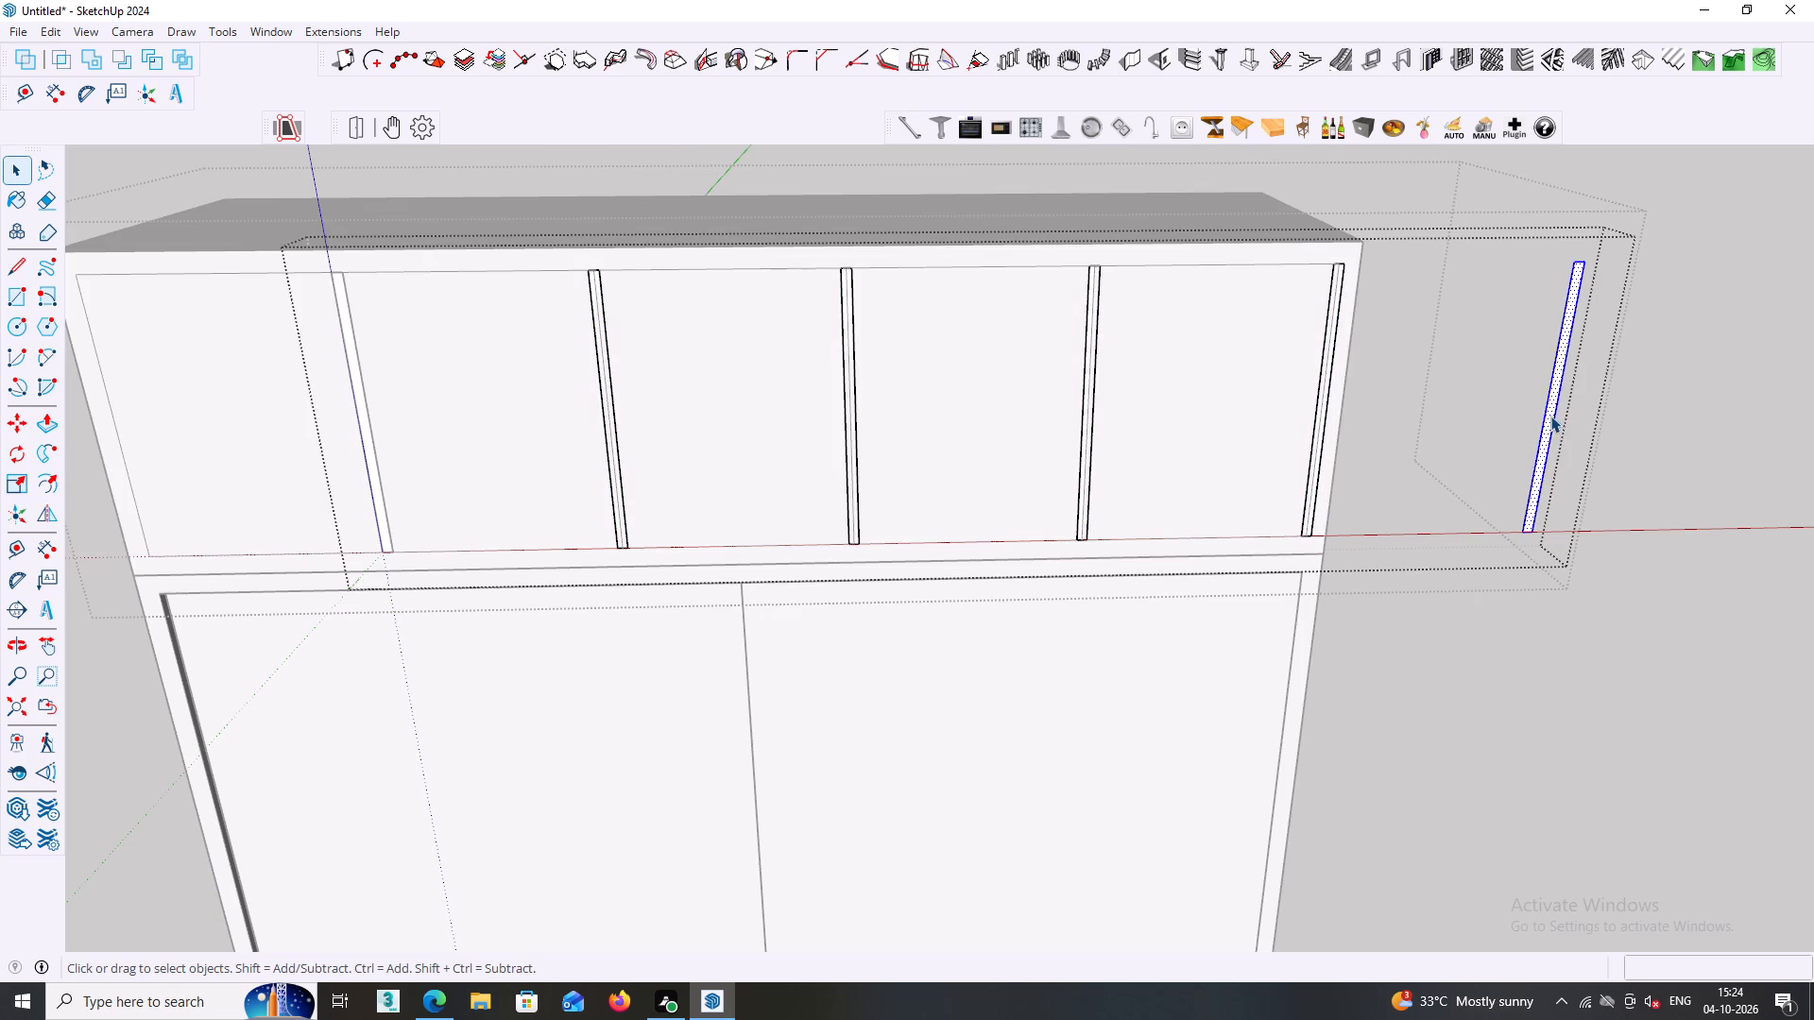
key(Delete)
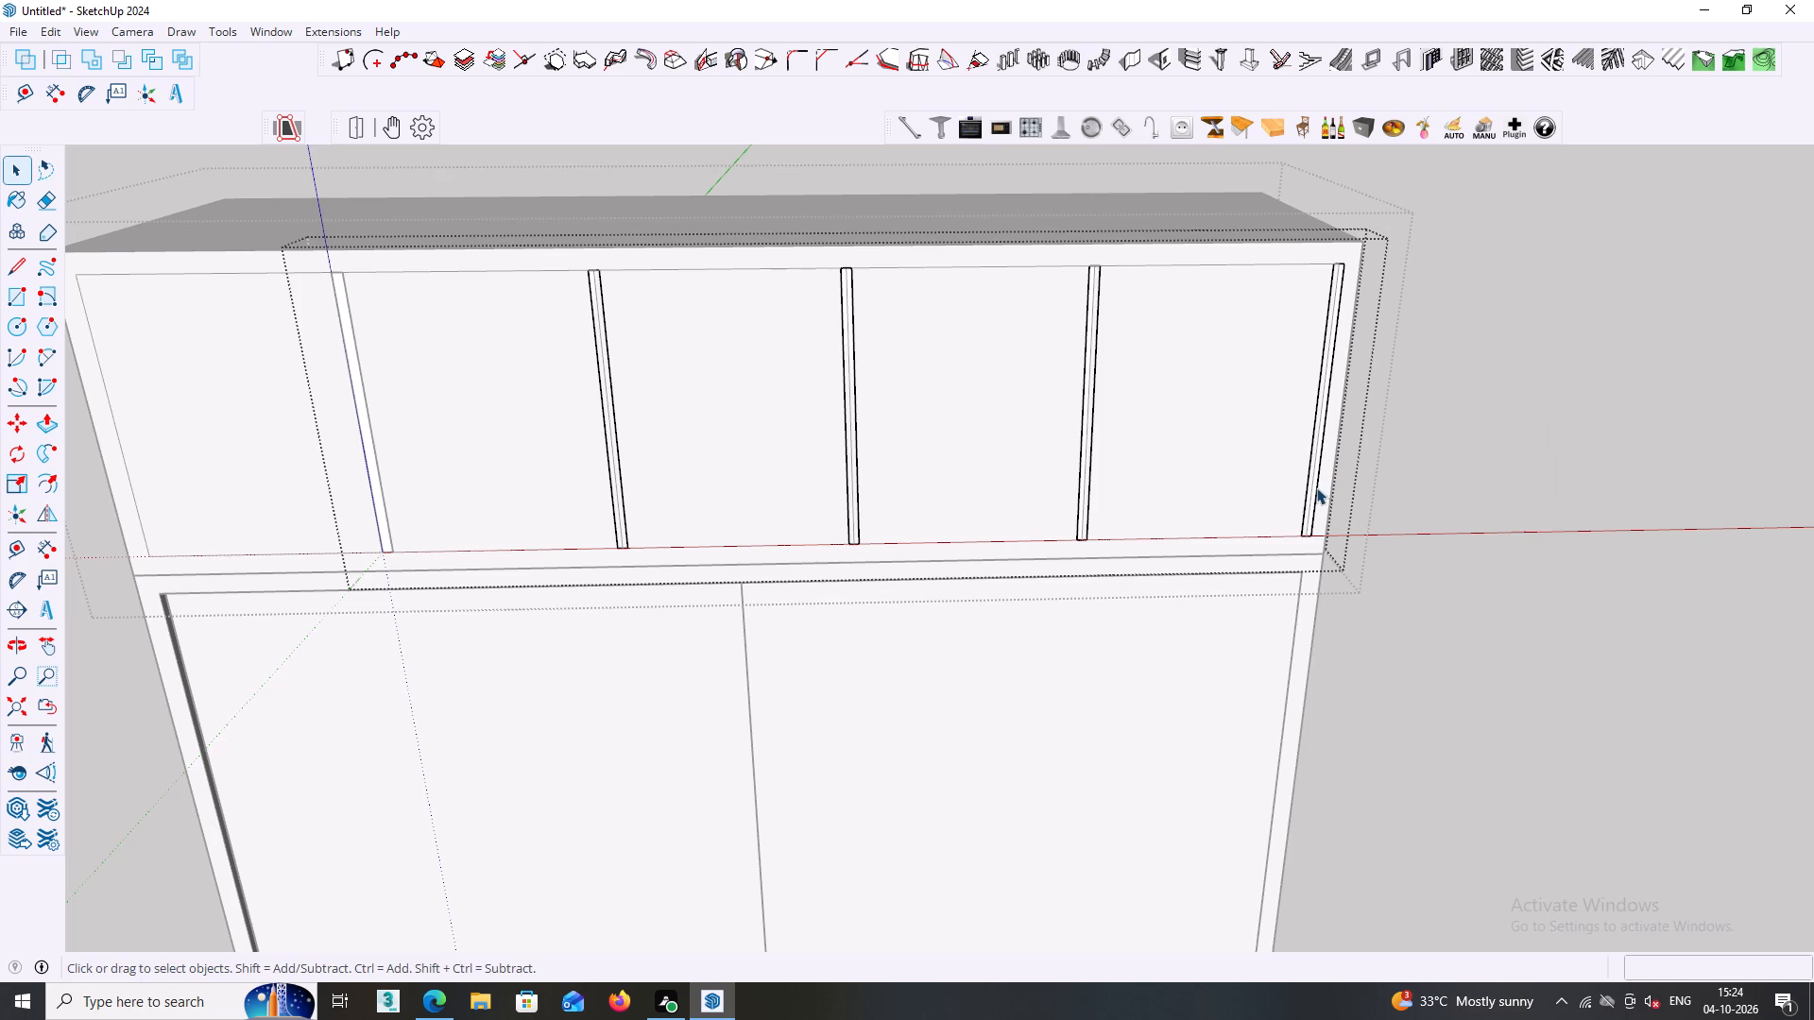
Delete the face and all remaining edges of the strip copy overlapping the loft's right inner frame edge.
scroll(1310, 364, up, 4)
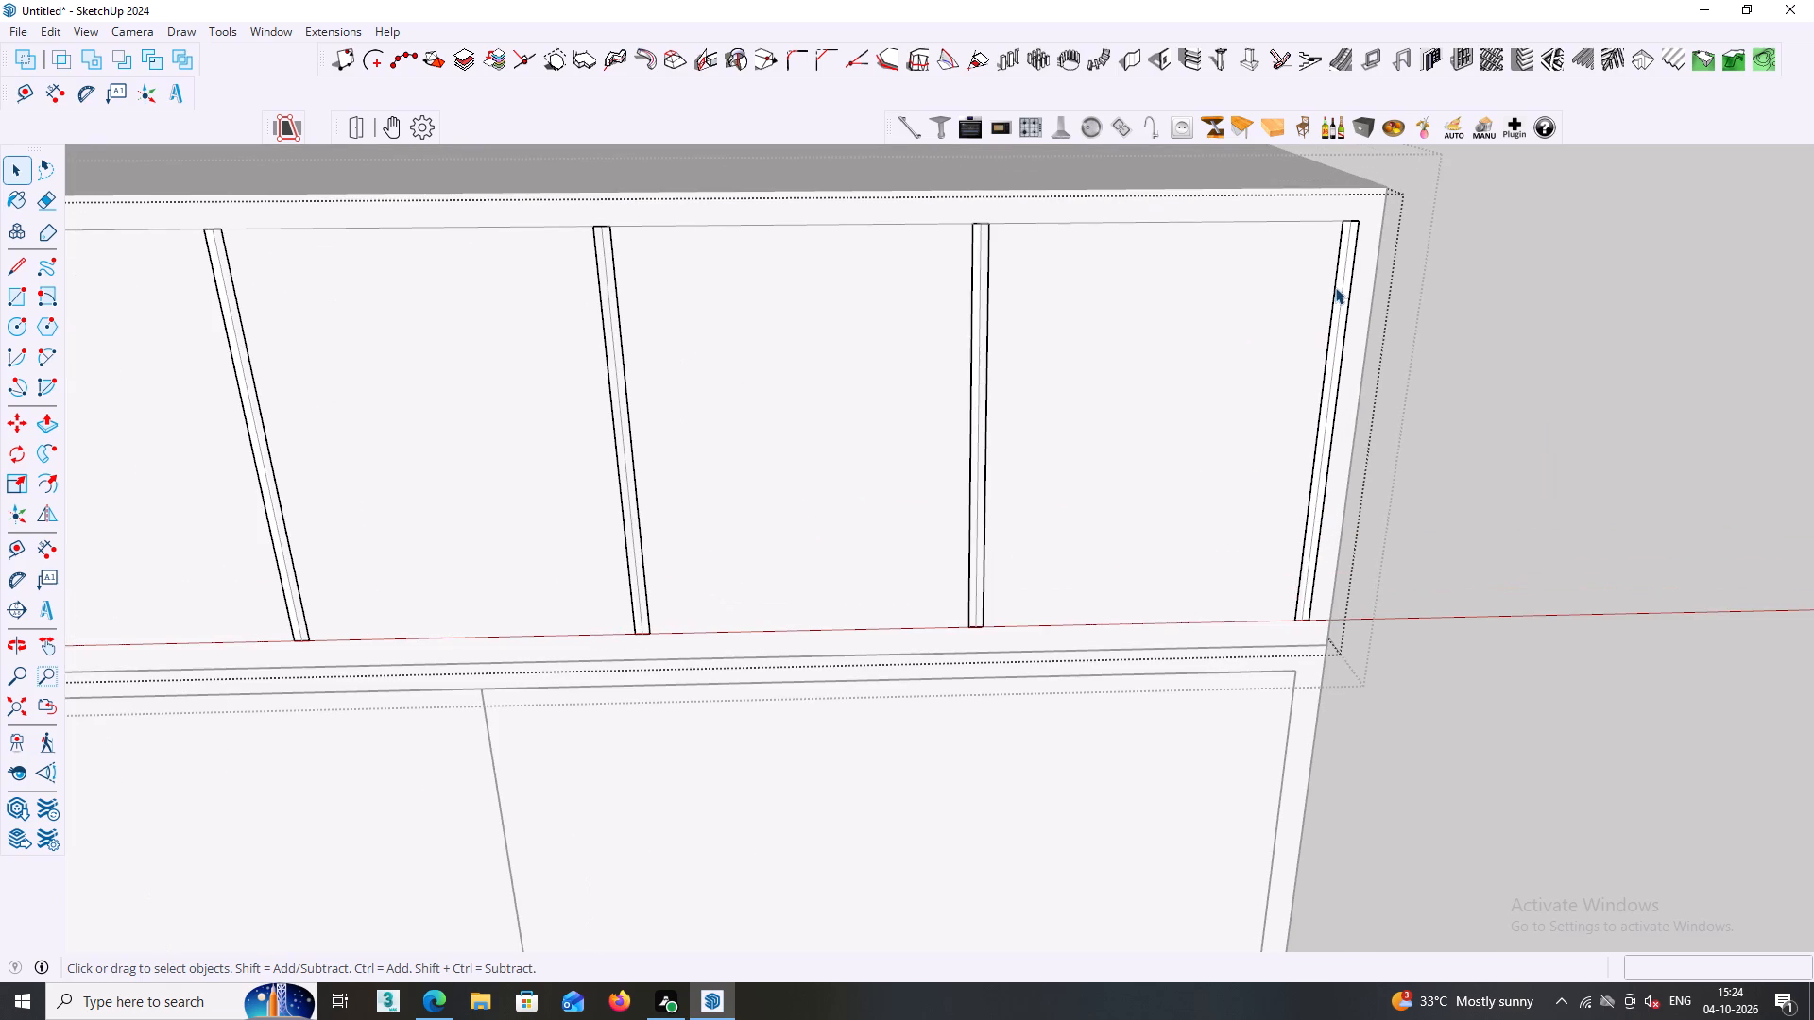
double_click(1337, 287)
key(Delete)
scroll(1343, 295, down, 2)
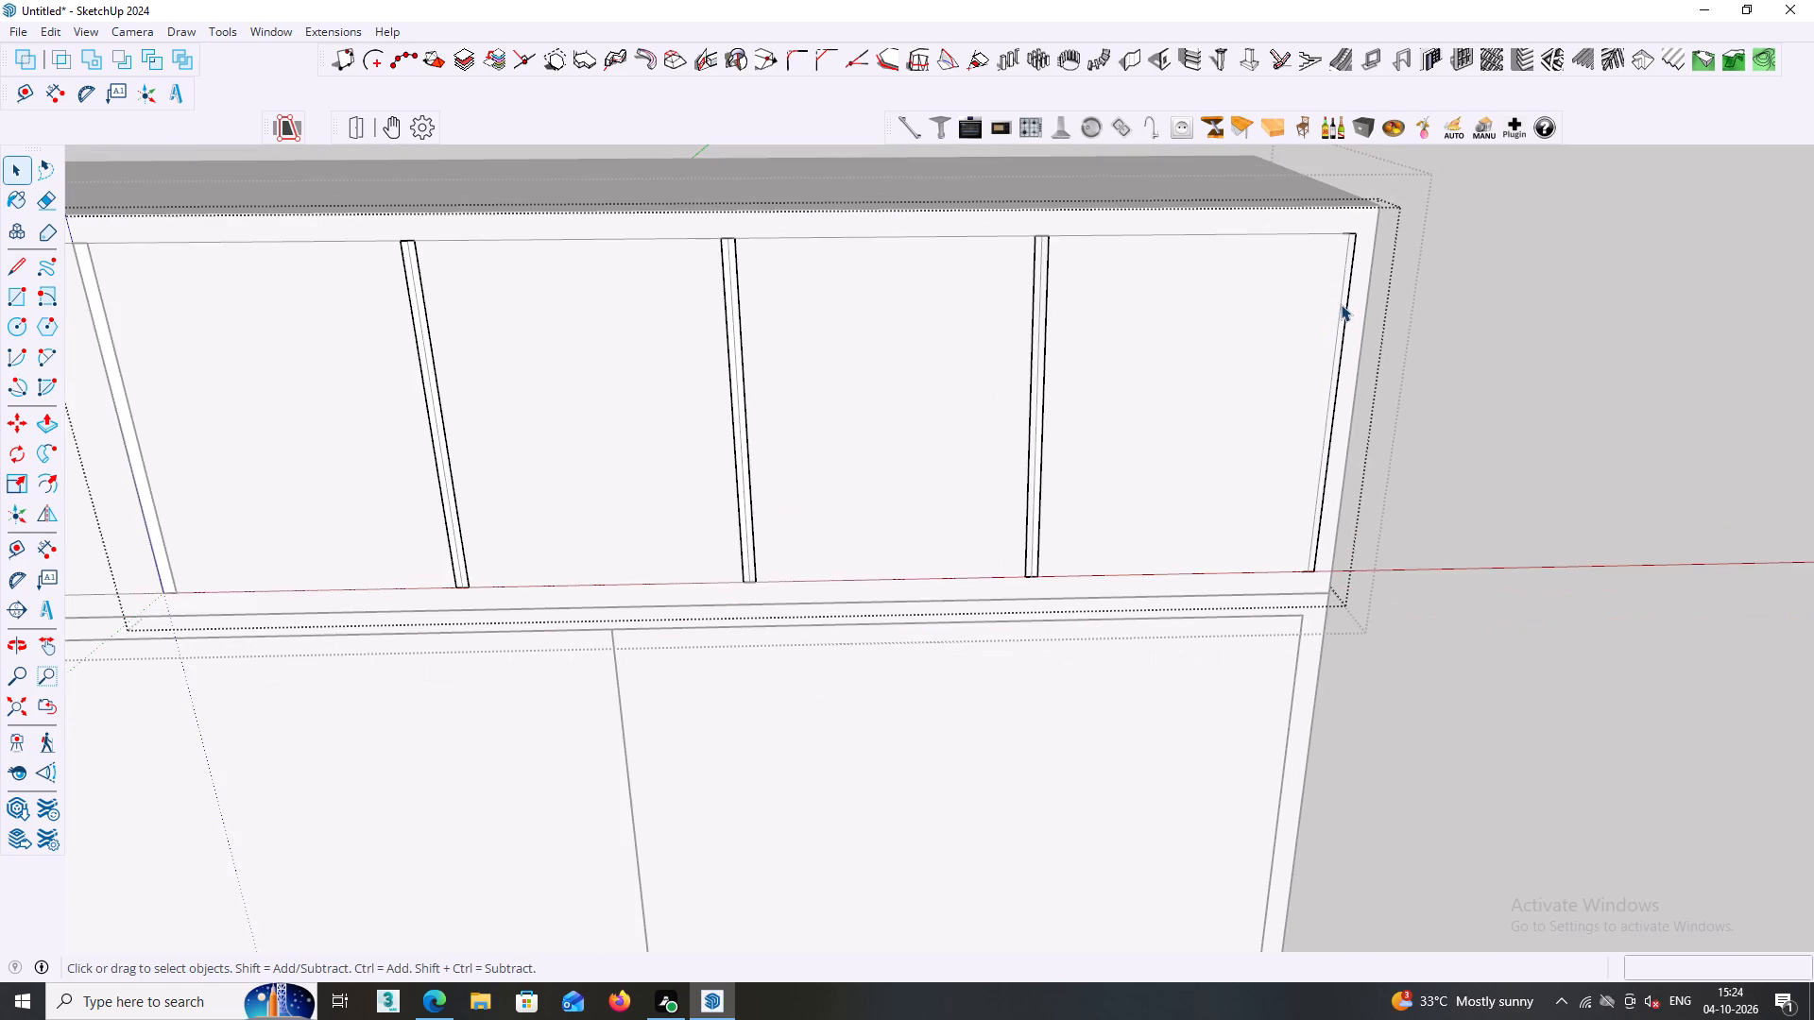
middle_drag(1341, 304, 1228, 259)
click(1305, 354)
key(Delete)
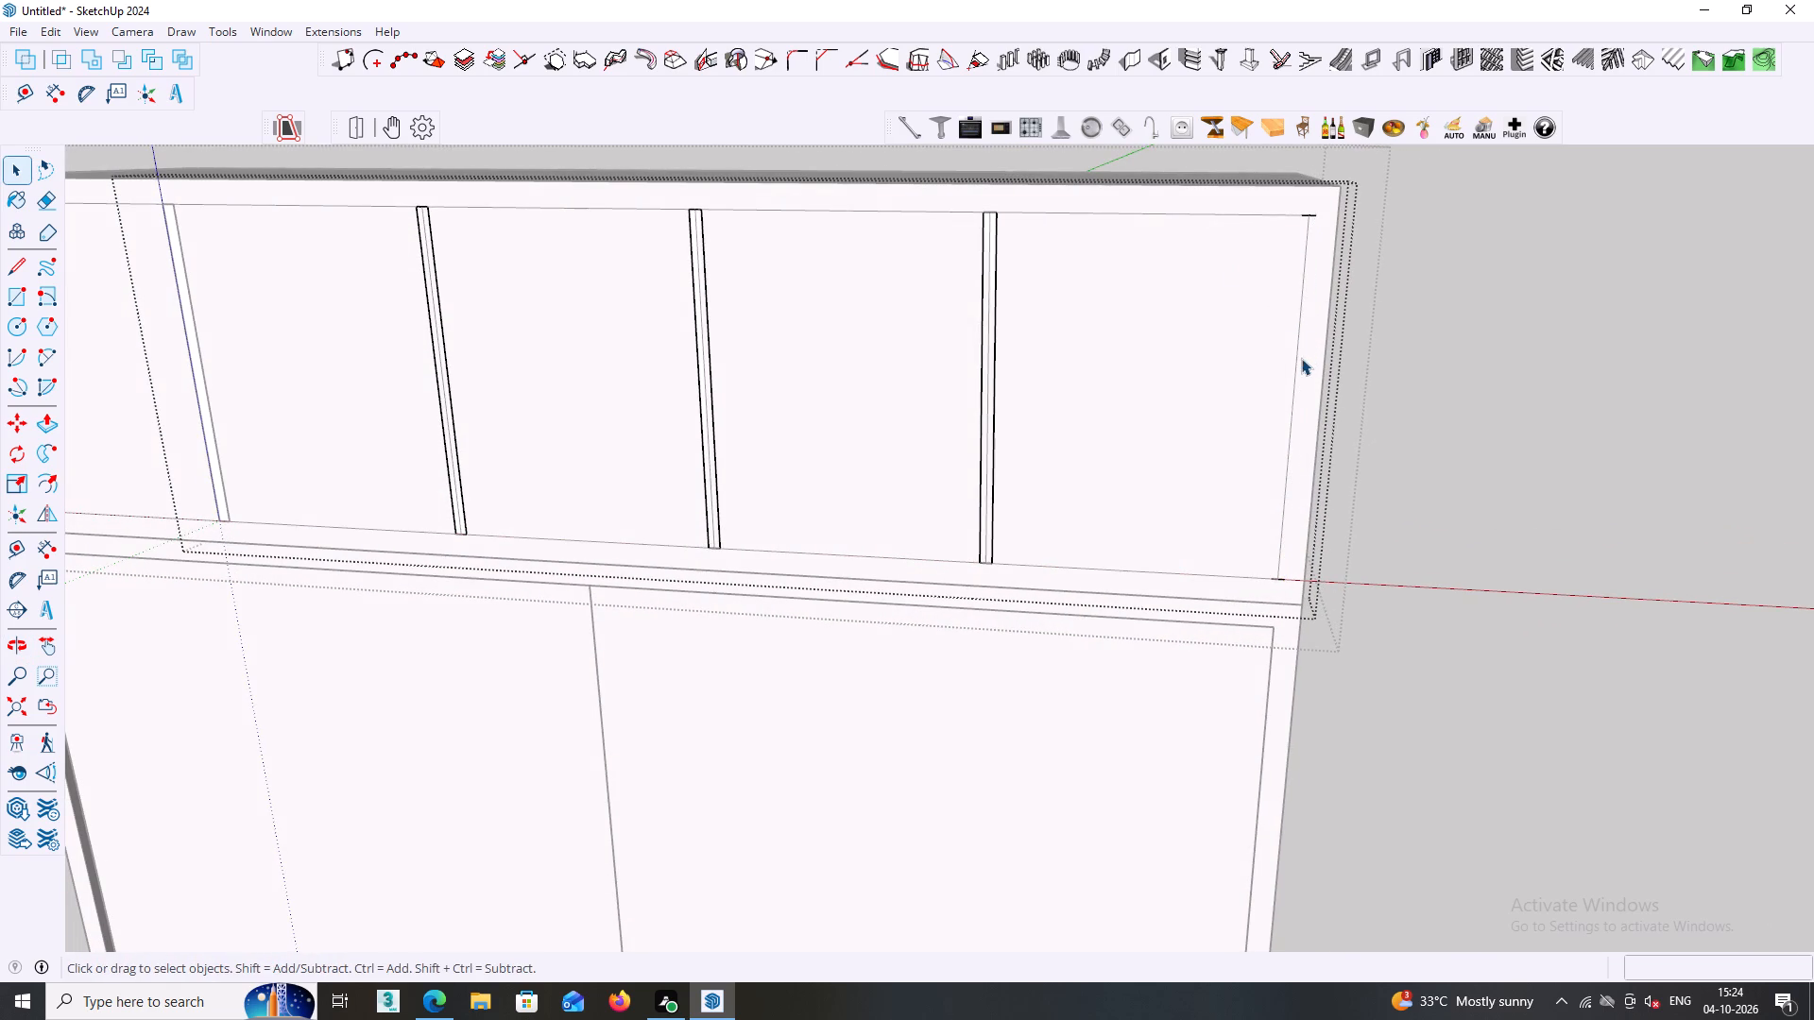
middle_drag(1298, 412, 1320, 375)
scroll(1320, 172, up, 1)
click(1315, 196)
key(Delete)
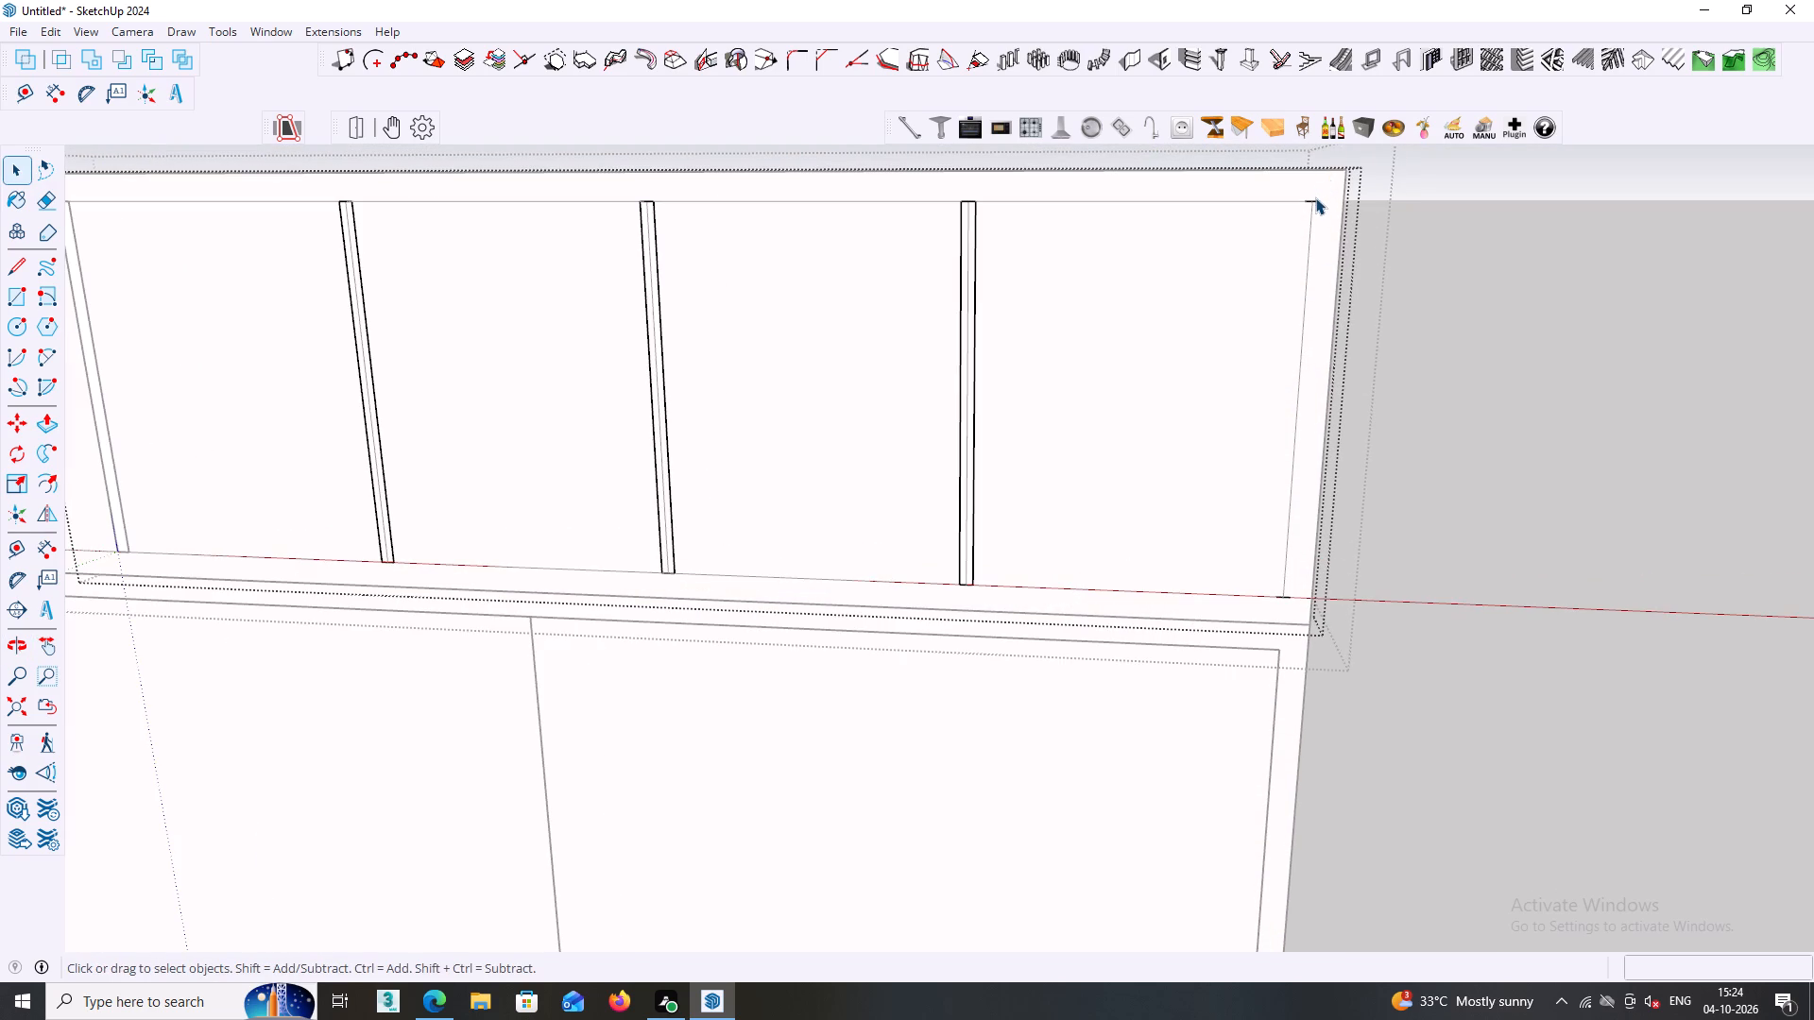
click(1313, 199)
key(Delete)
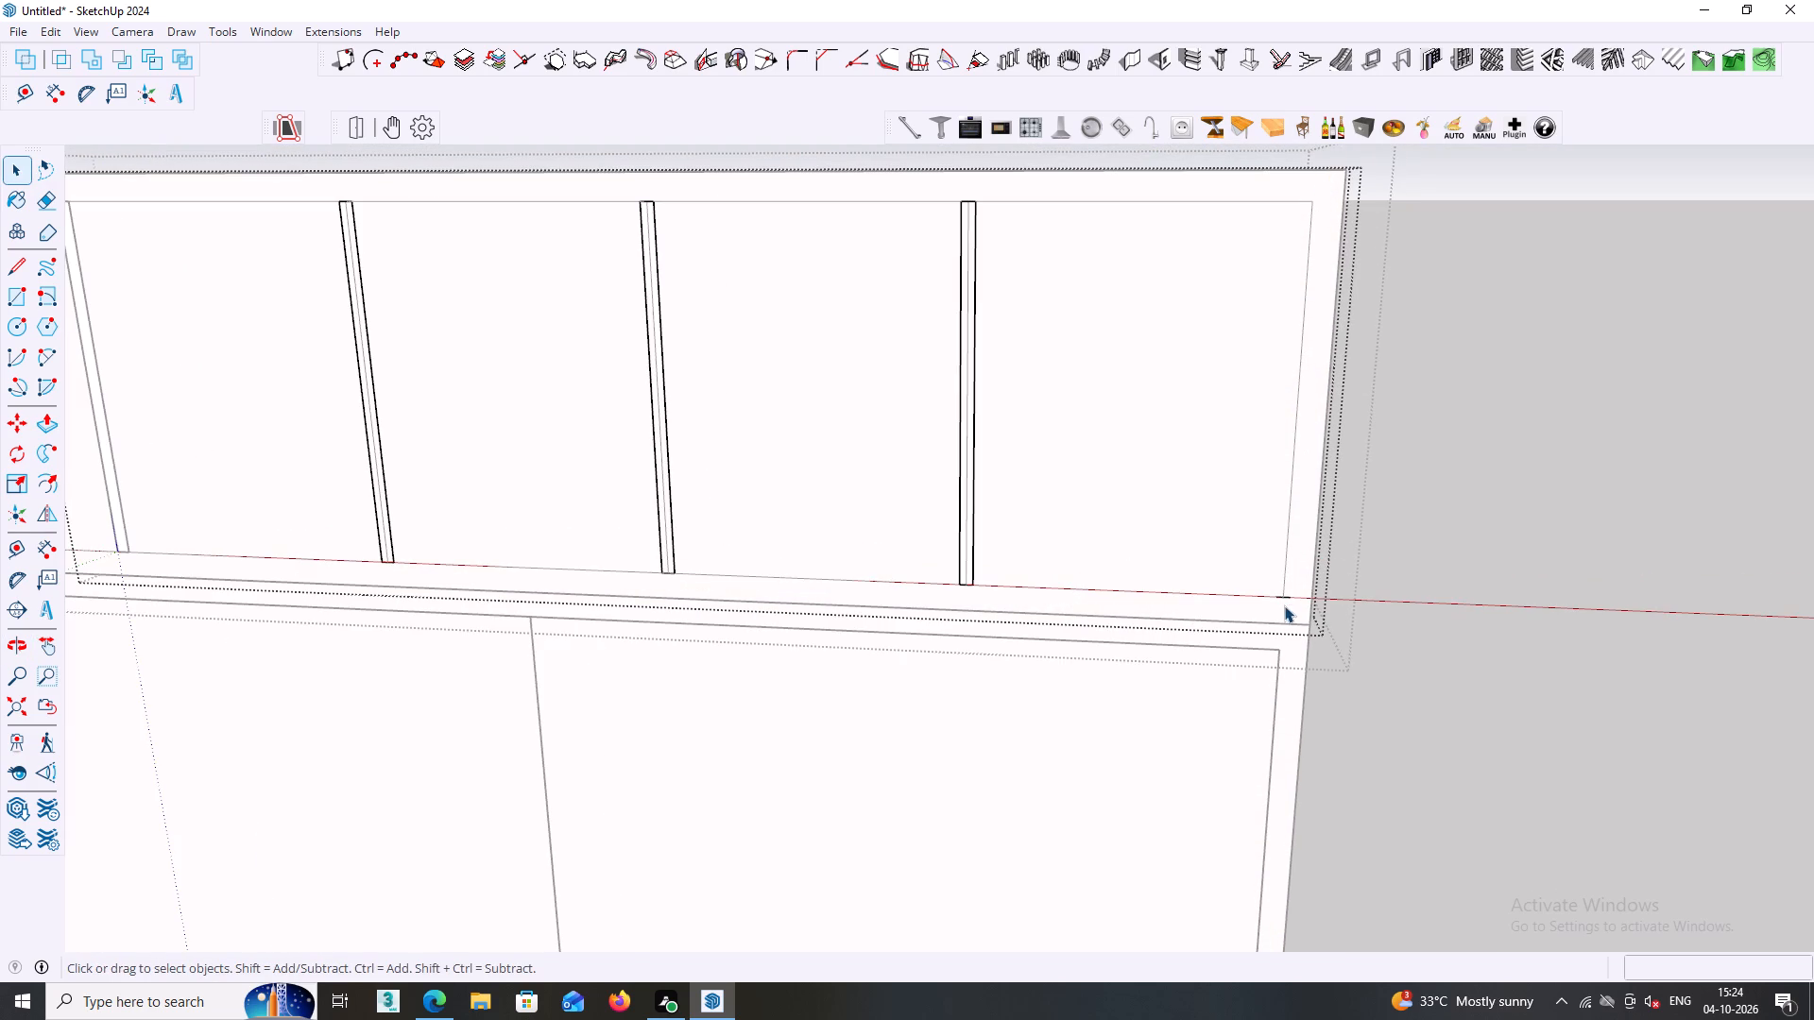
click(1283, 597)
key(Delete)
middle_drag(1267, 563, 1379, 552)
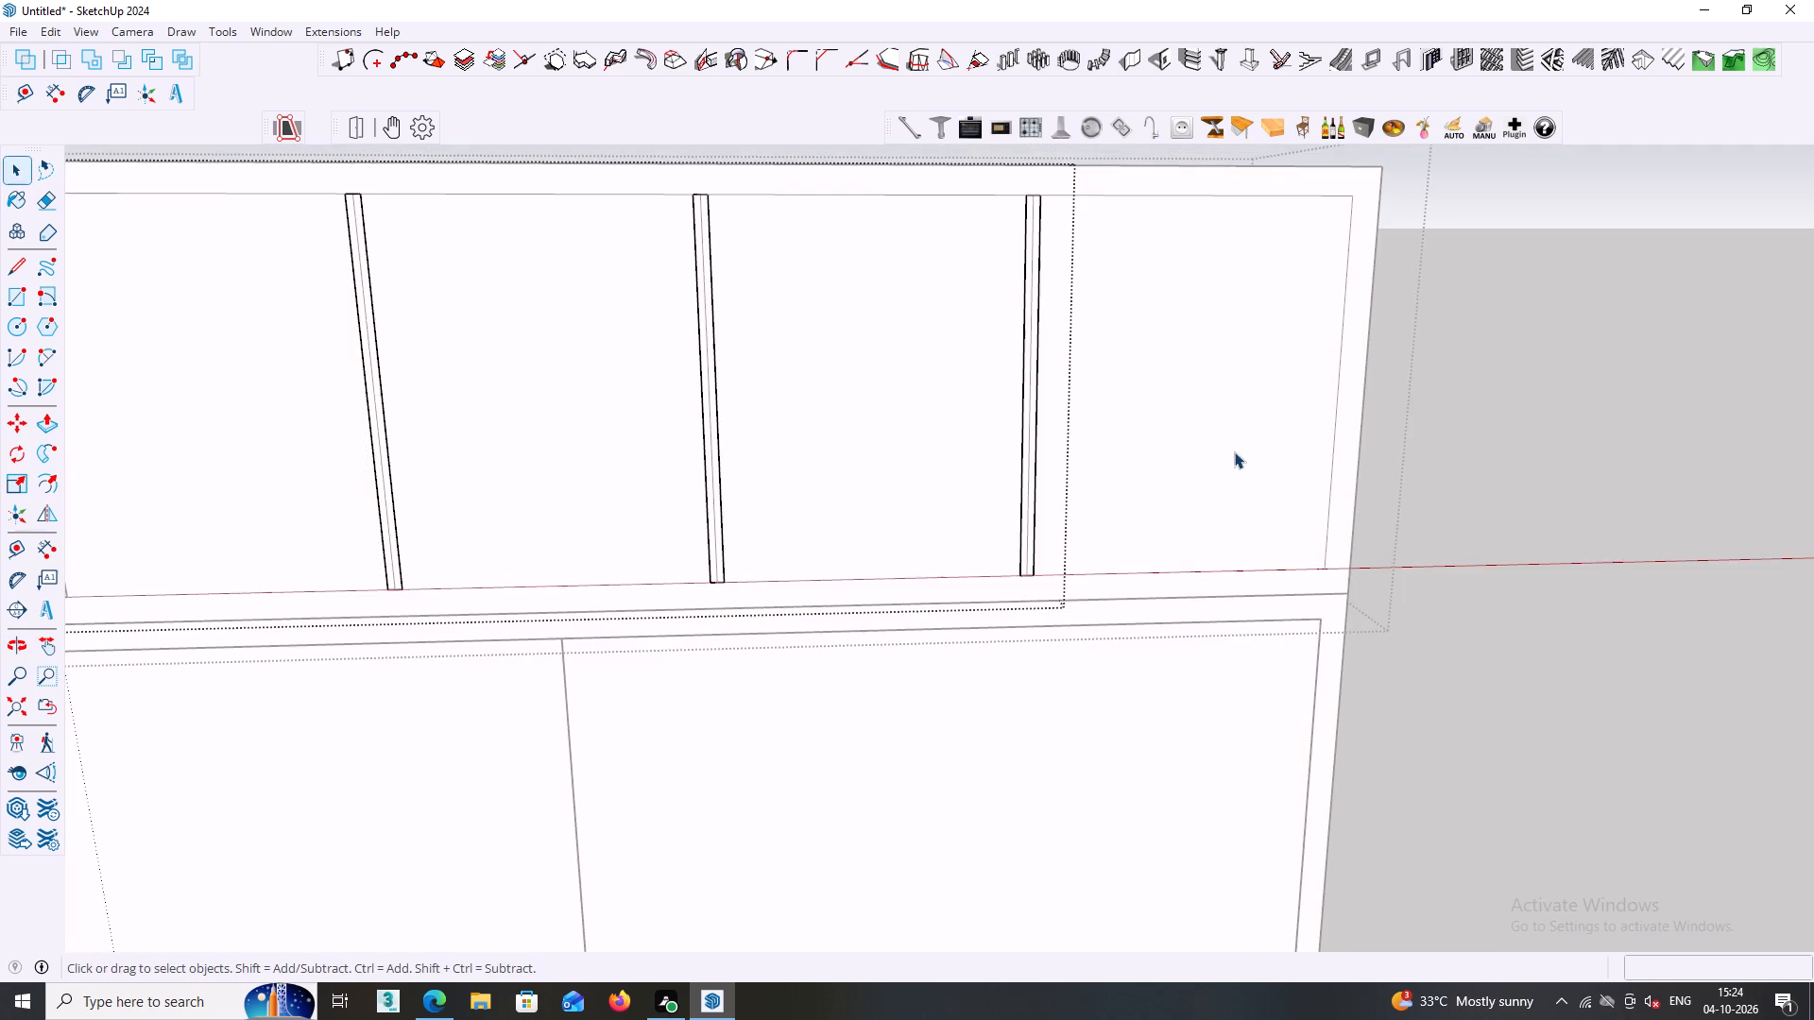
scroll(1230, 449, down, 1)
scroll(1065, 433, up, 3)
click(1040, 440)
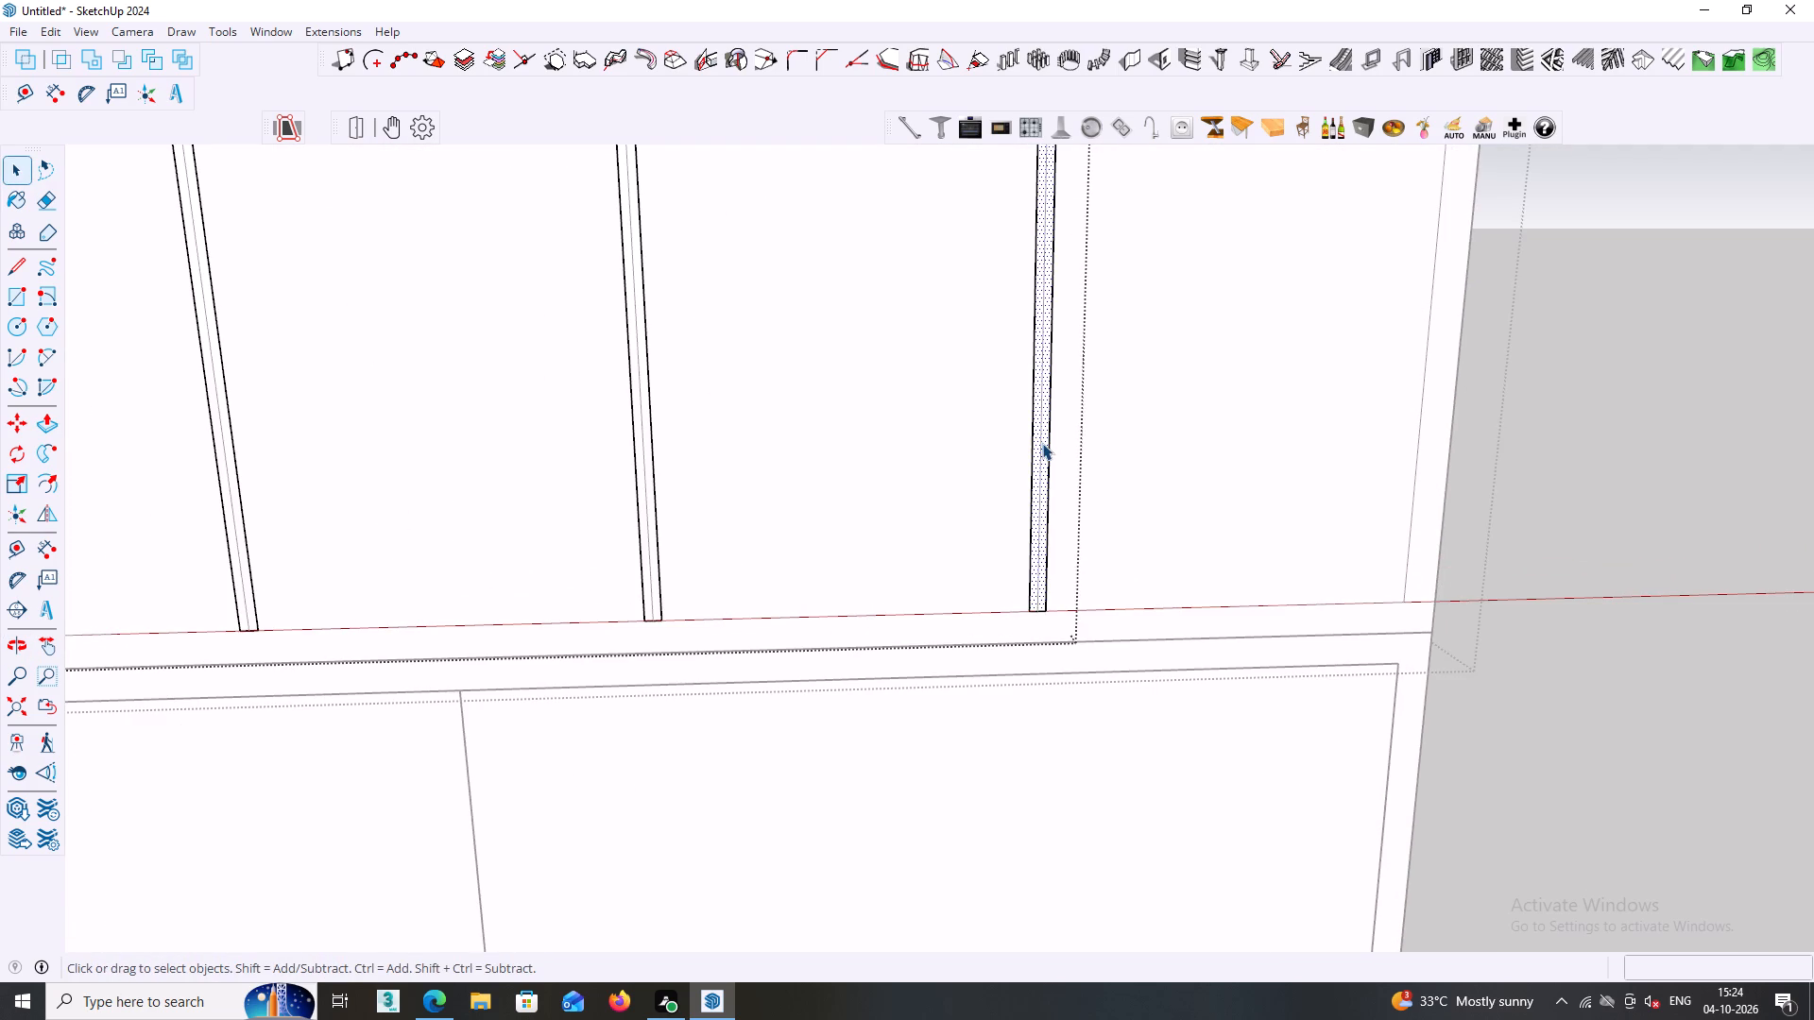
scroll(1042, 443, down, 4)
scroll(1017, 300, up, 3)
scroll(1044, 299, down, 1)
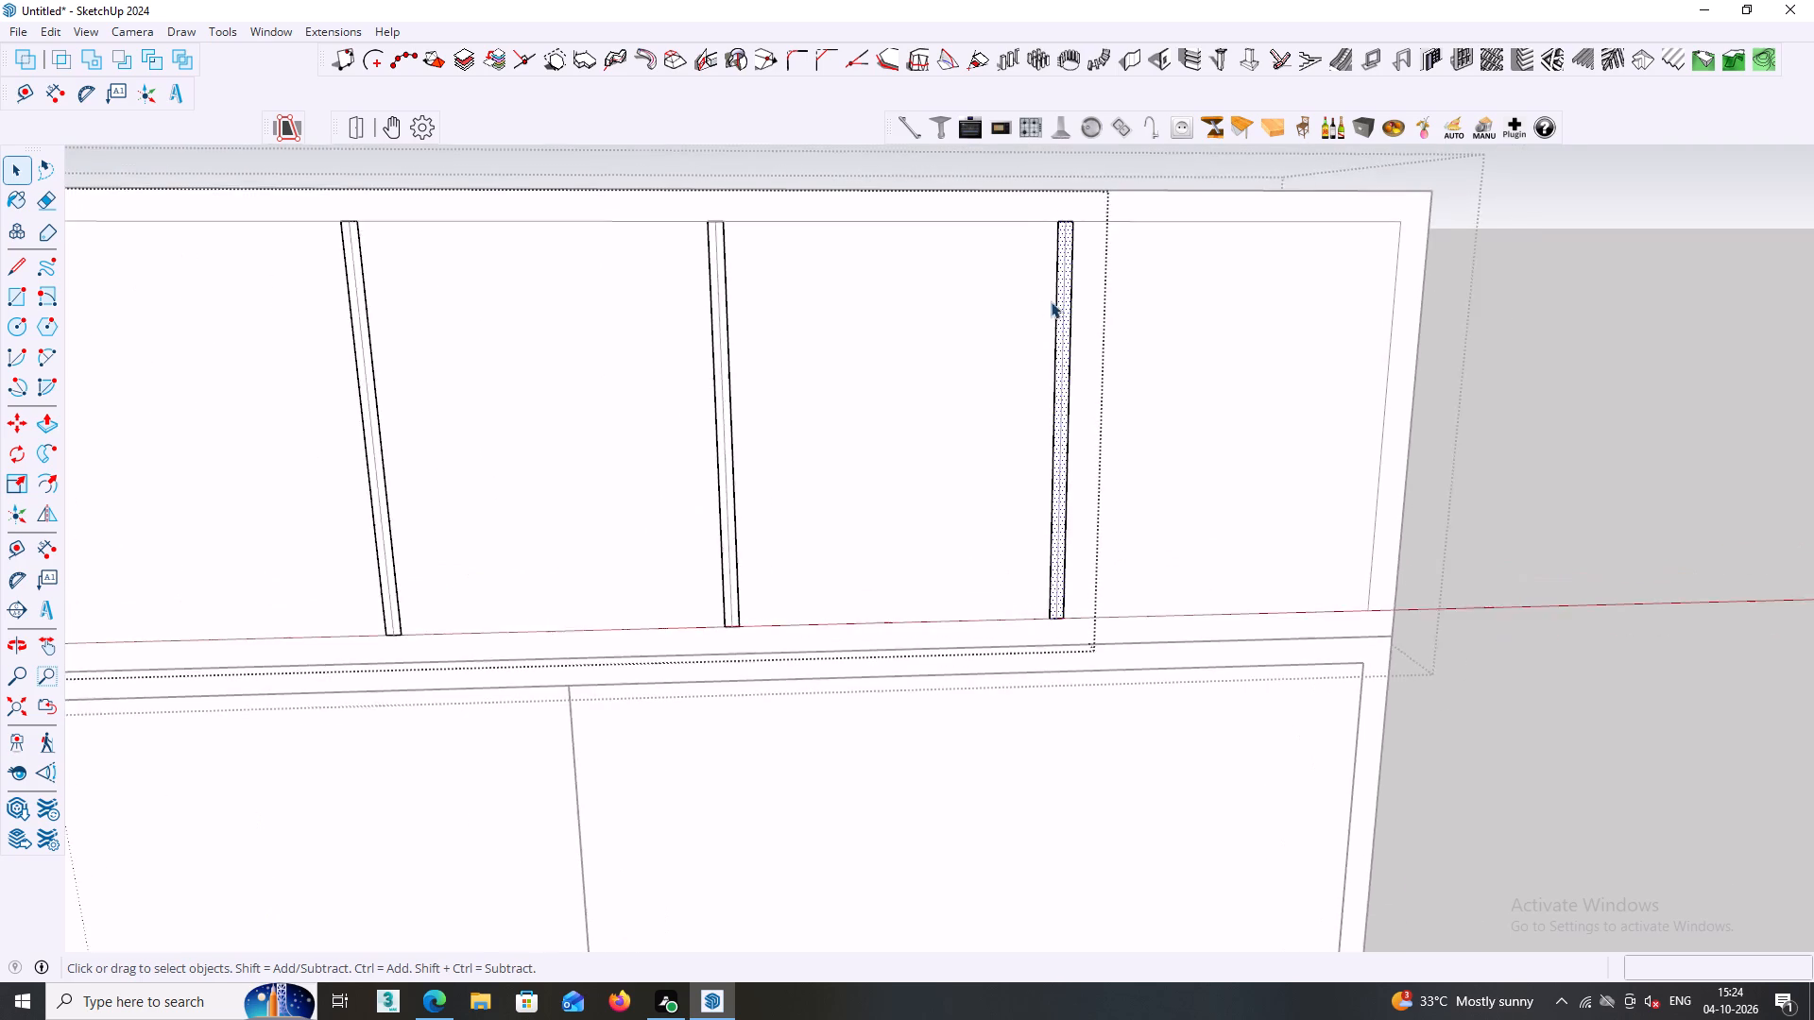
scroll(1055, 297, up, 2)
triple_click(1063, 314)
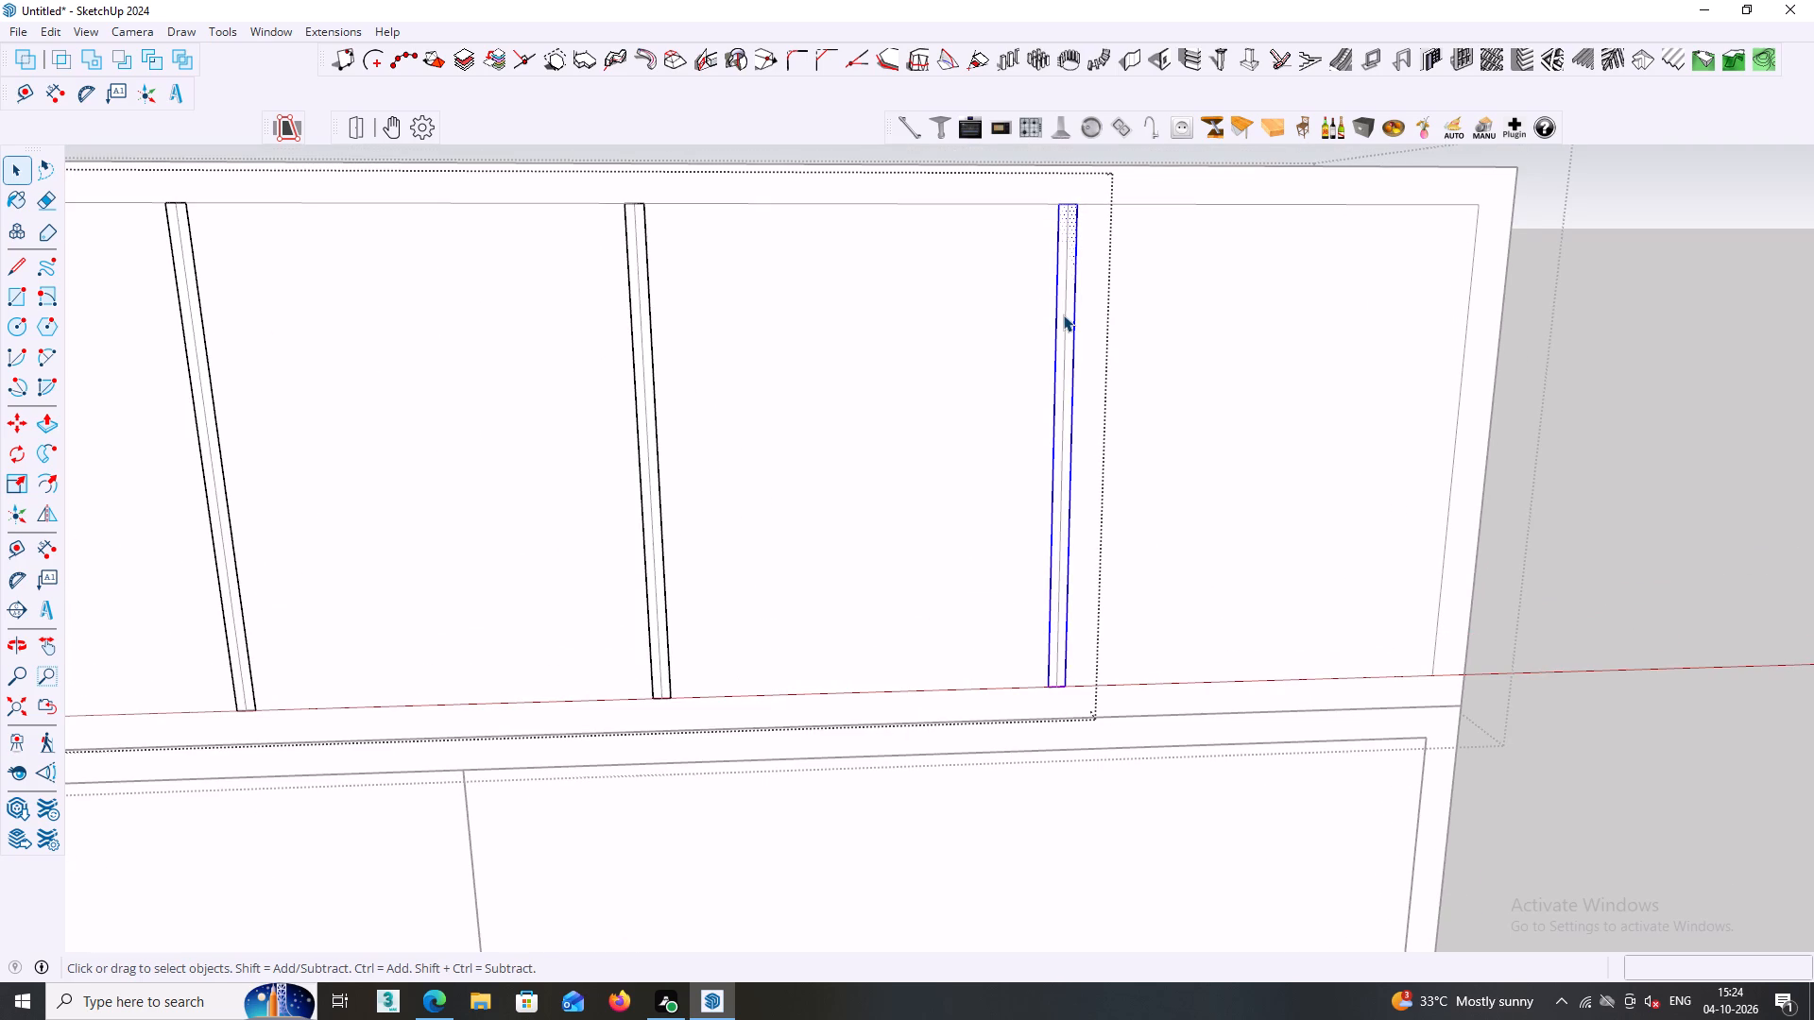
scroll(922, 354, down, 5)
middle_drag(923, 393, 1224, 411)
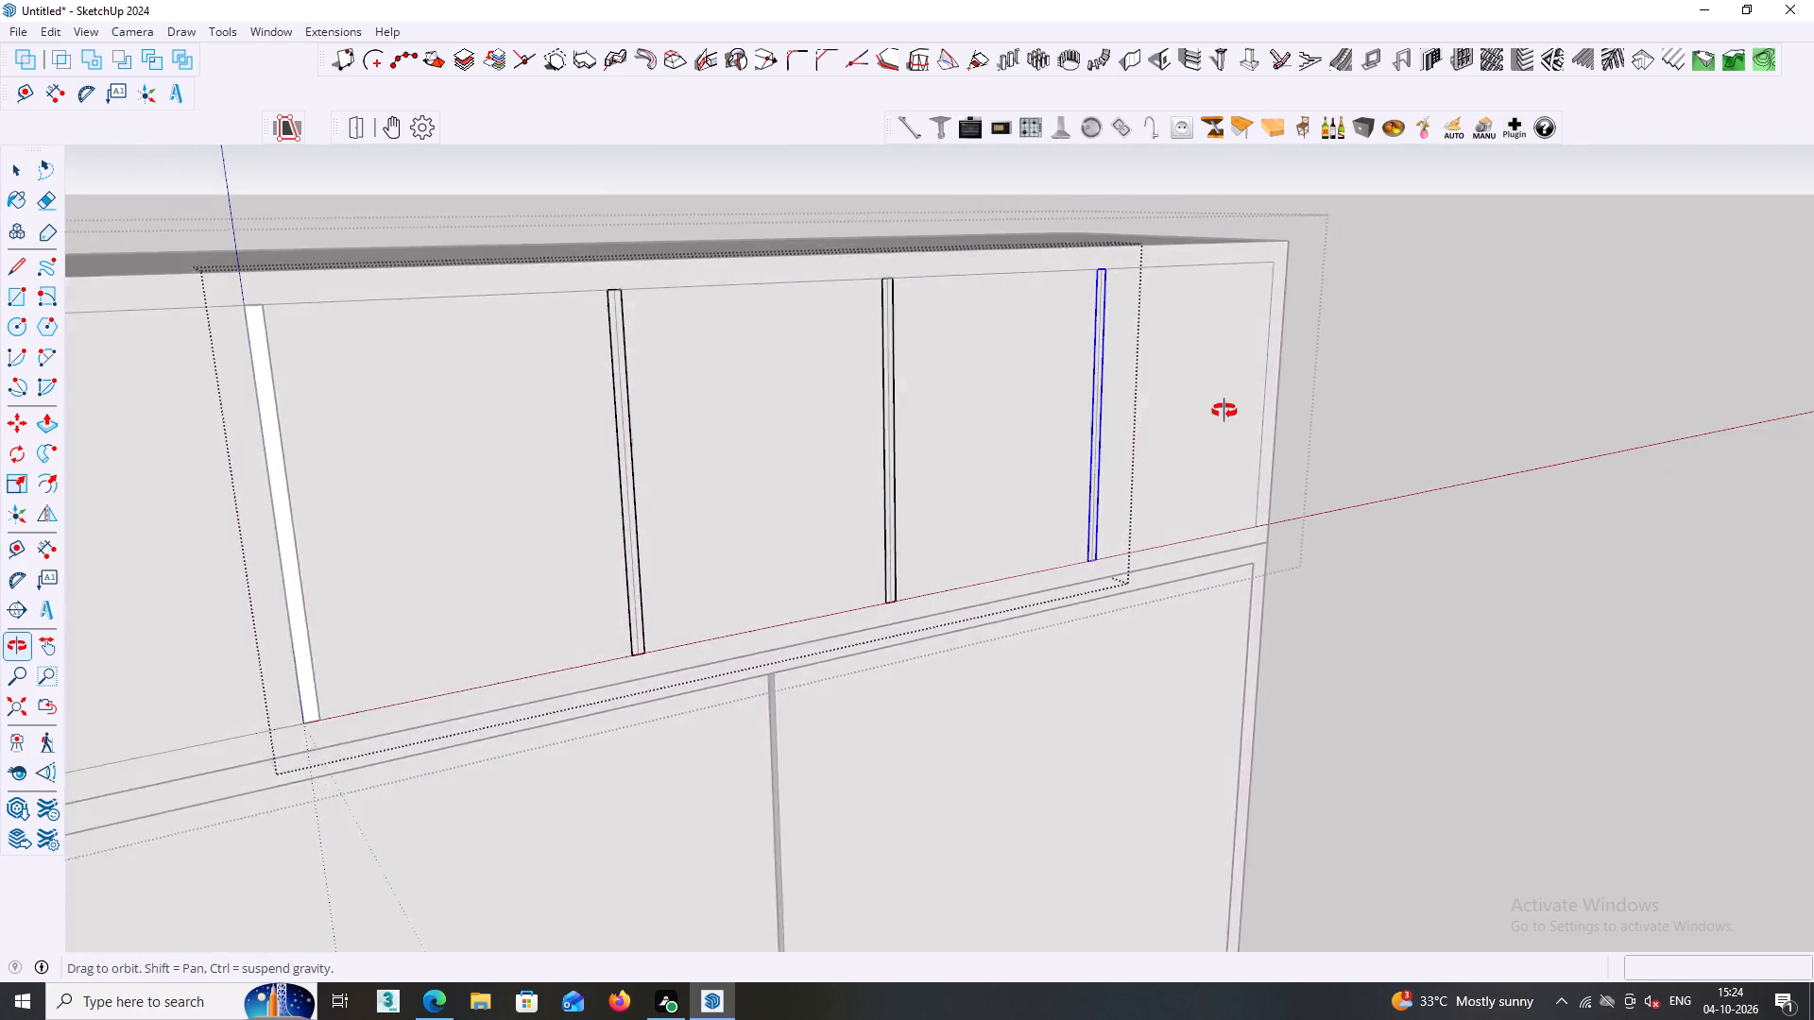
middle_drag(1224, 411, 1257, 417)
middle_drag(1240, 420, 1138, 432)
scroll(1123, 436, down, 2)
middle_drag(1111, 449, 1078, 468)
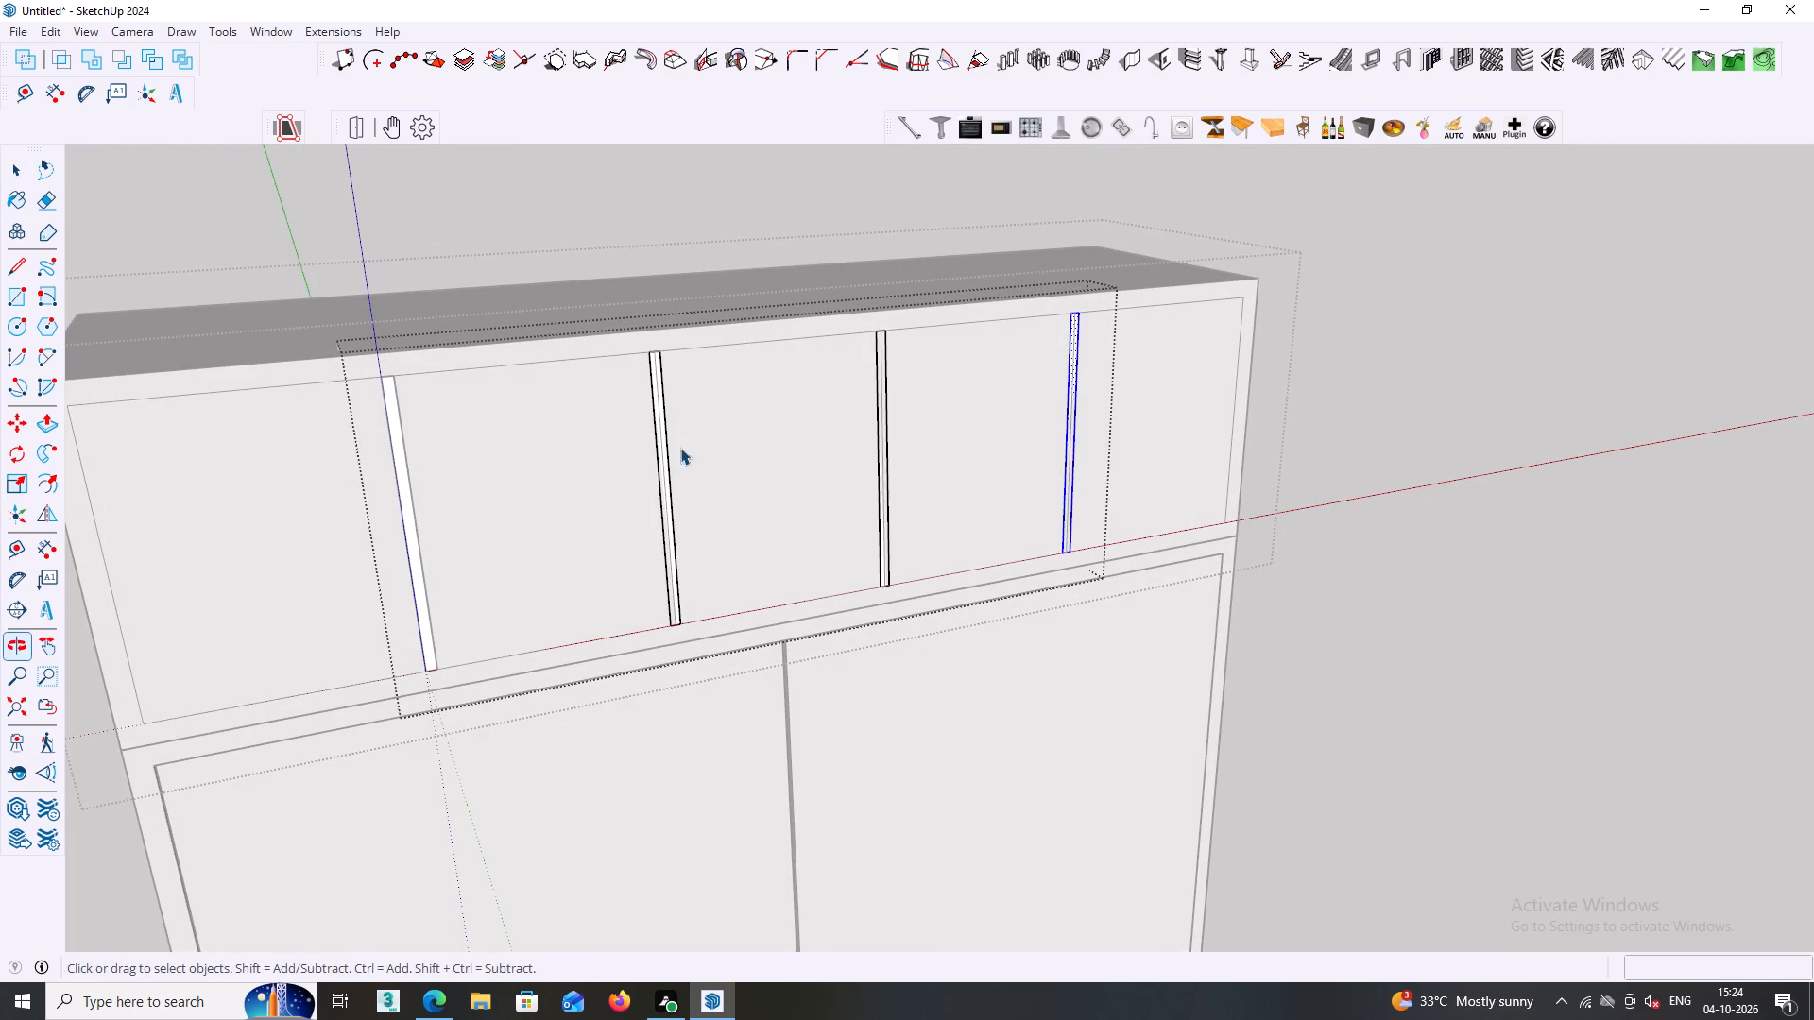
Close the partition strip group and return to editing the loft cabinet's geometry.
click(588, 450)
click(1516, 406)
middle_drag(1394, 402, 1201, 380)
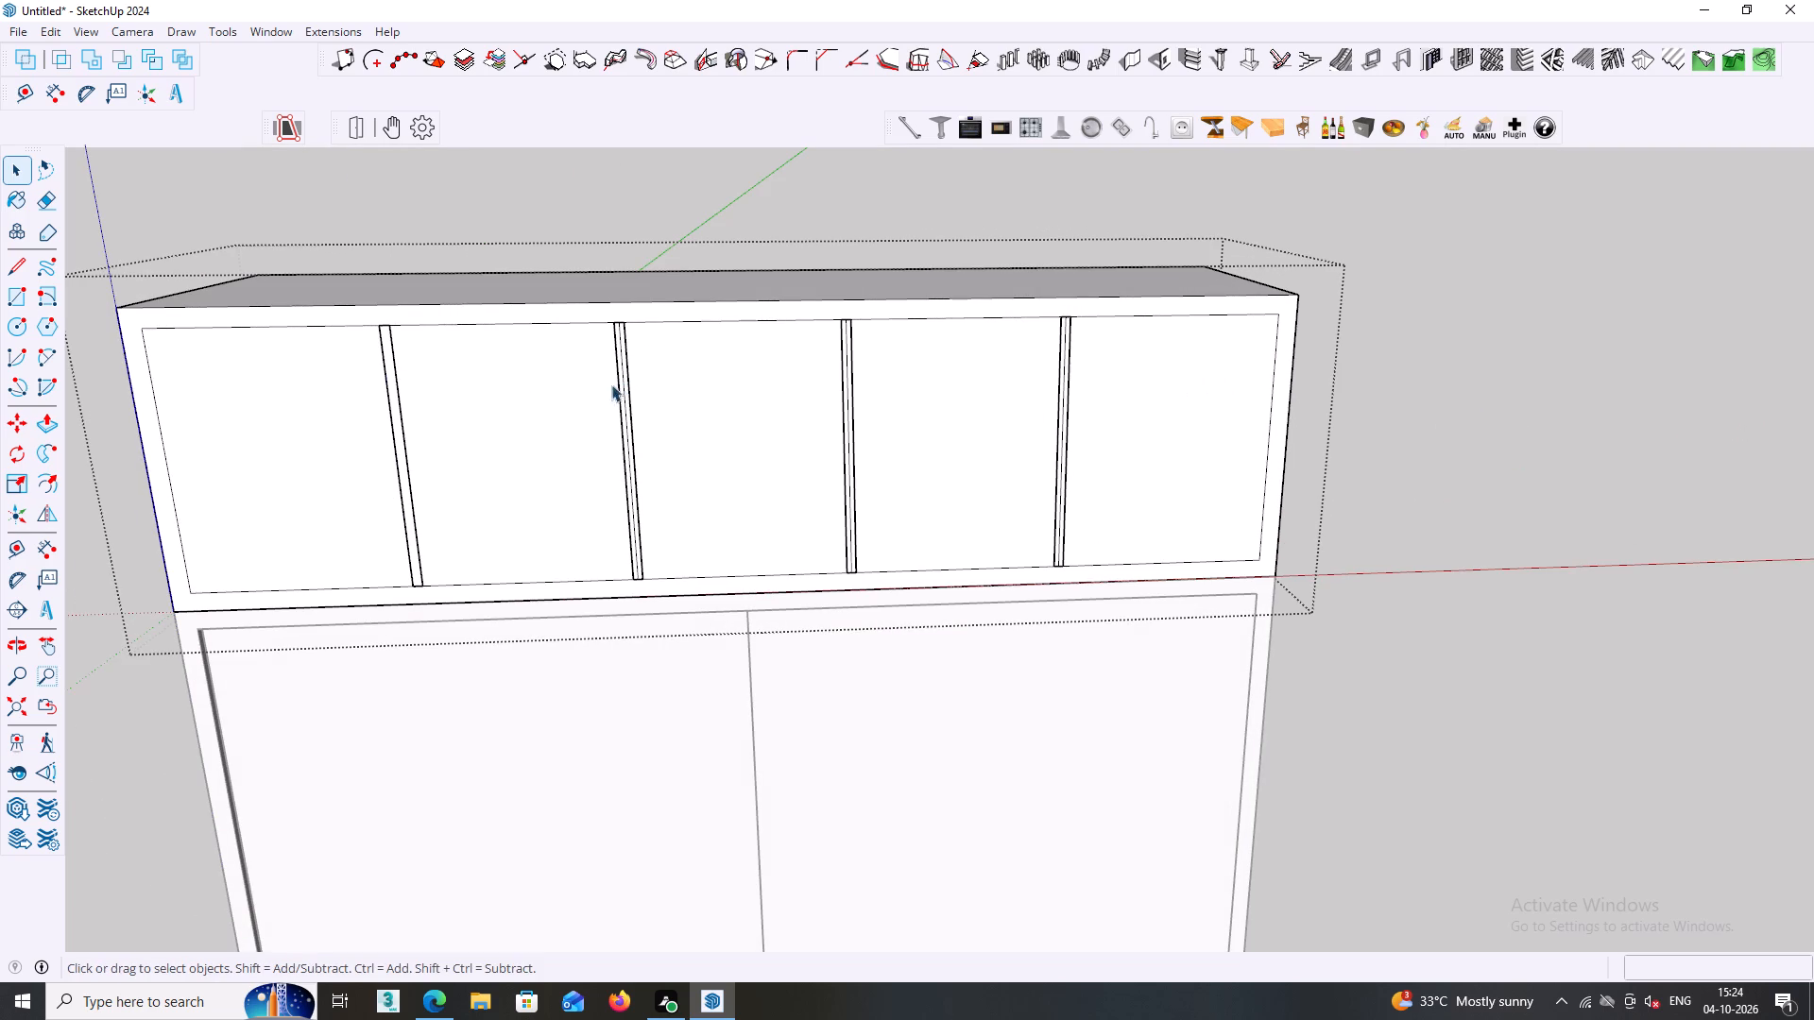
middle_drag(620, 397, 847, 401)
shift+middle_drag(761, 421, 794, 399)
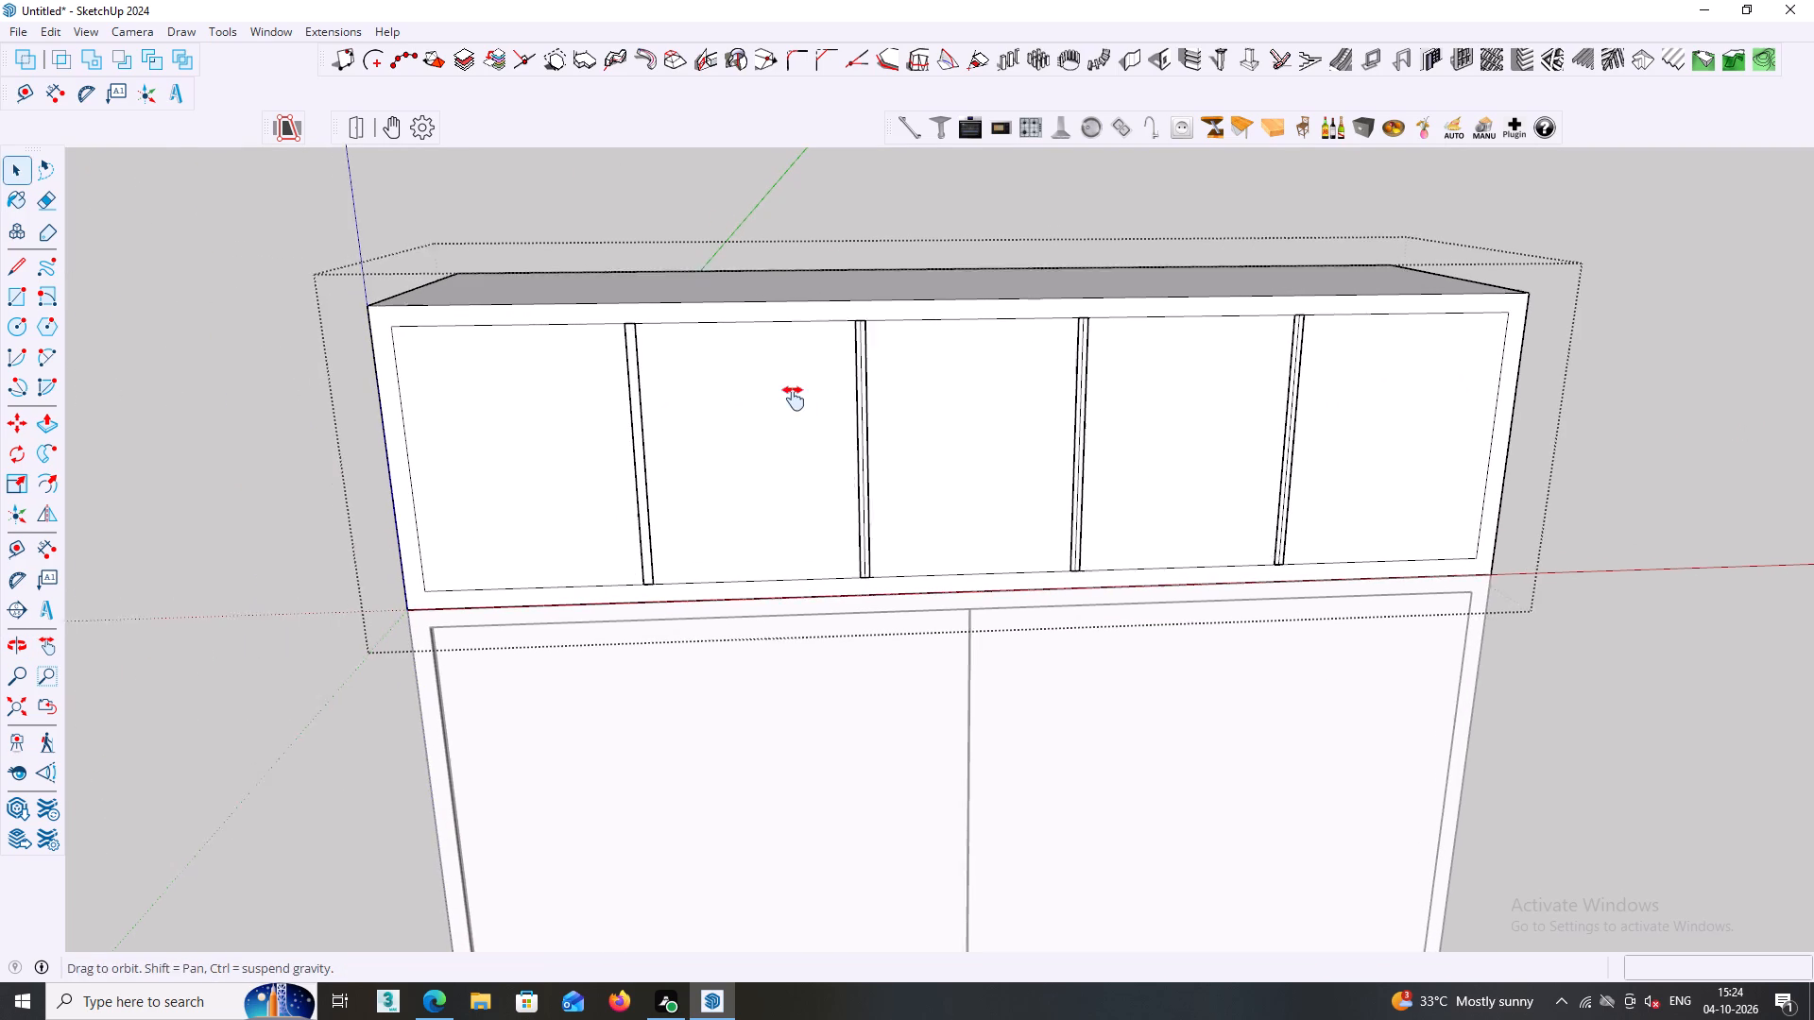
shift+middle_drag(794, 399, 801, 393)
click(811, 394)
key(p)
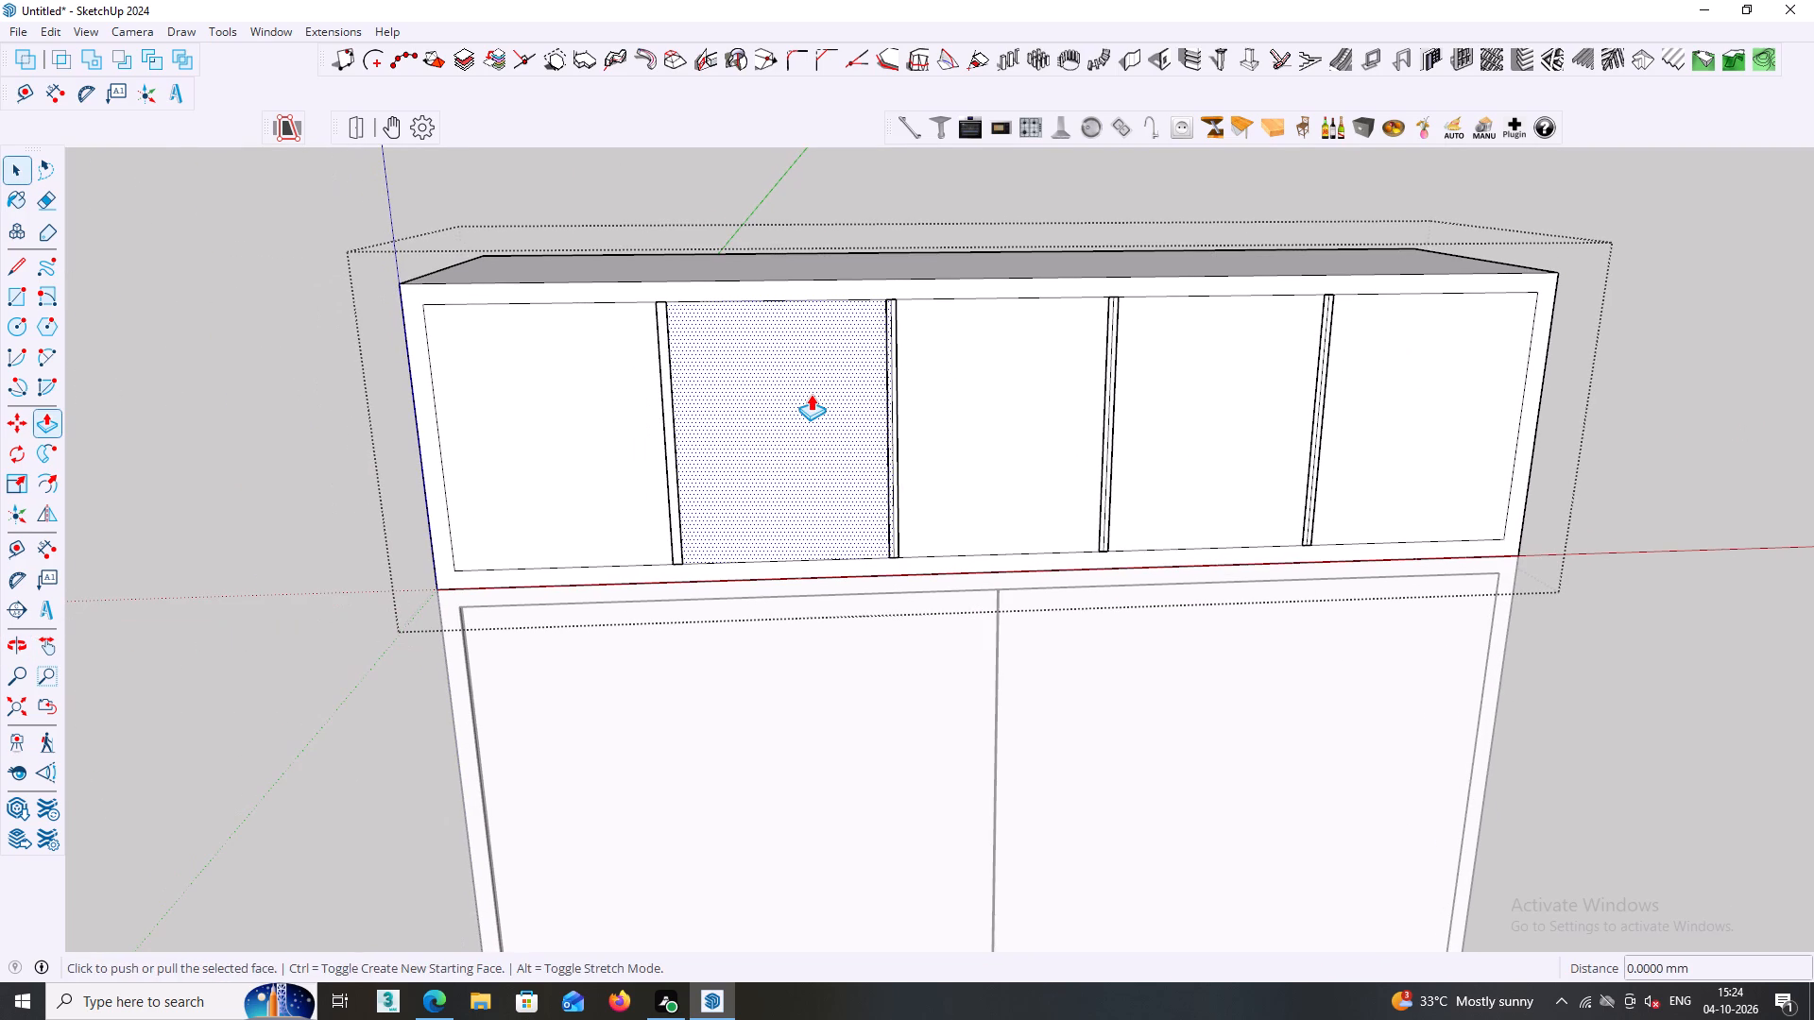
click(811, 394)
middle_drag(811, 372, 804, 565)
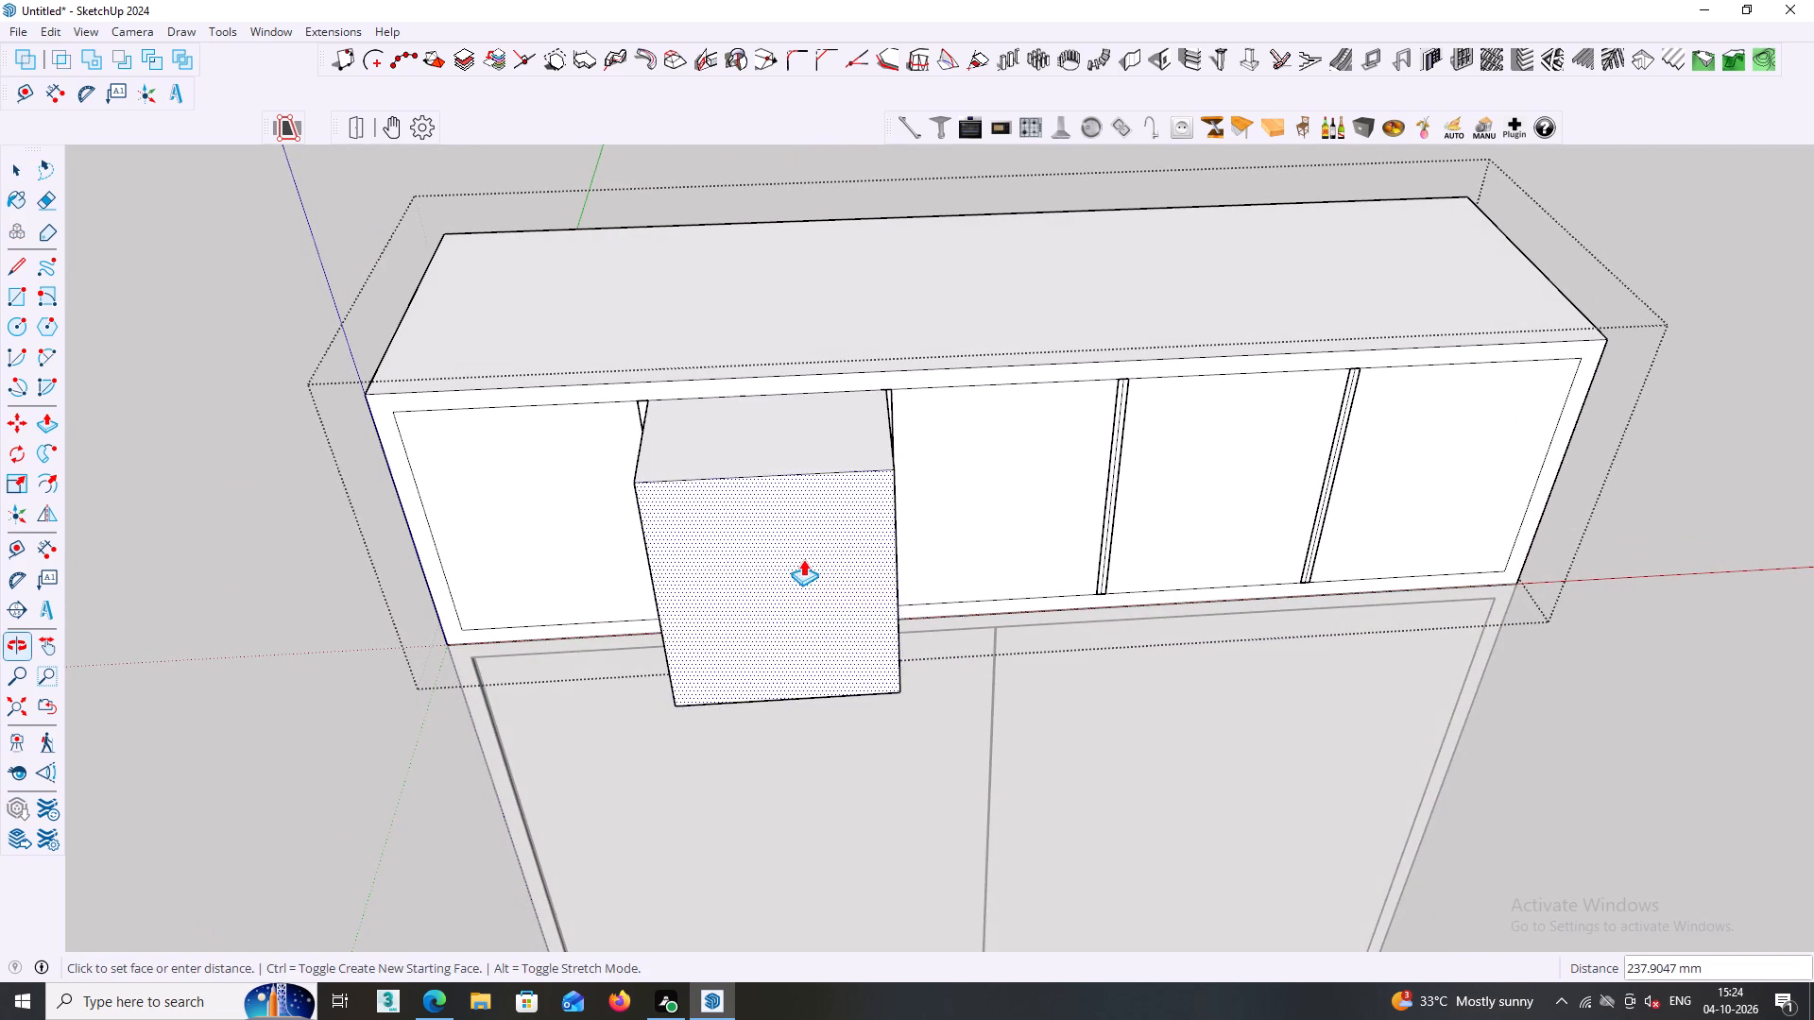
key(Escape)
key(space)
Place a guide line 18 mm in from the rear edge of the loft's top face.
key(t)
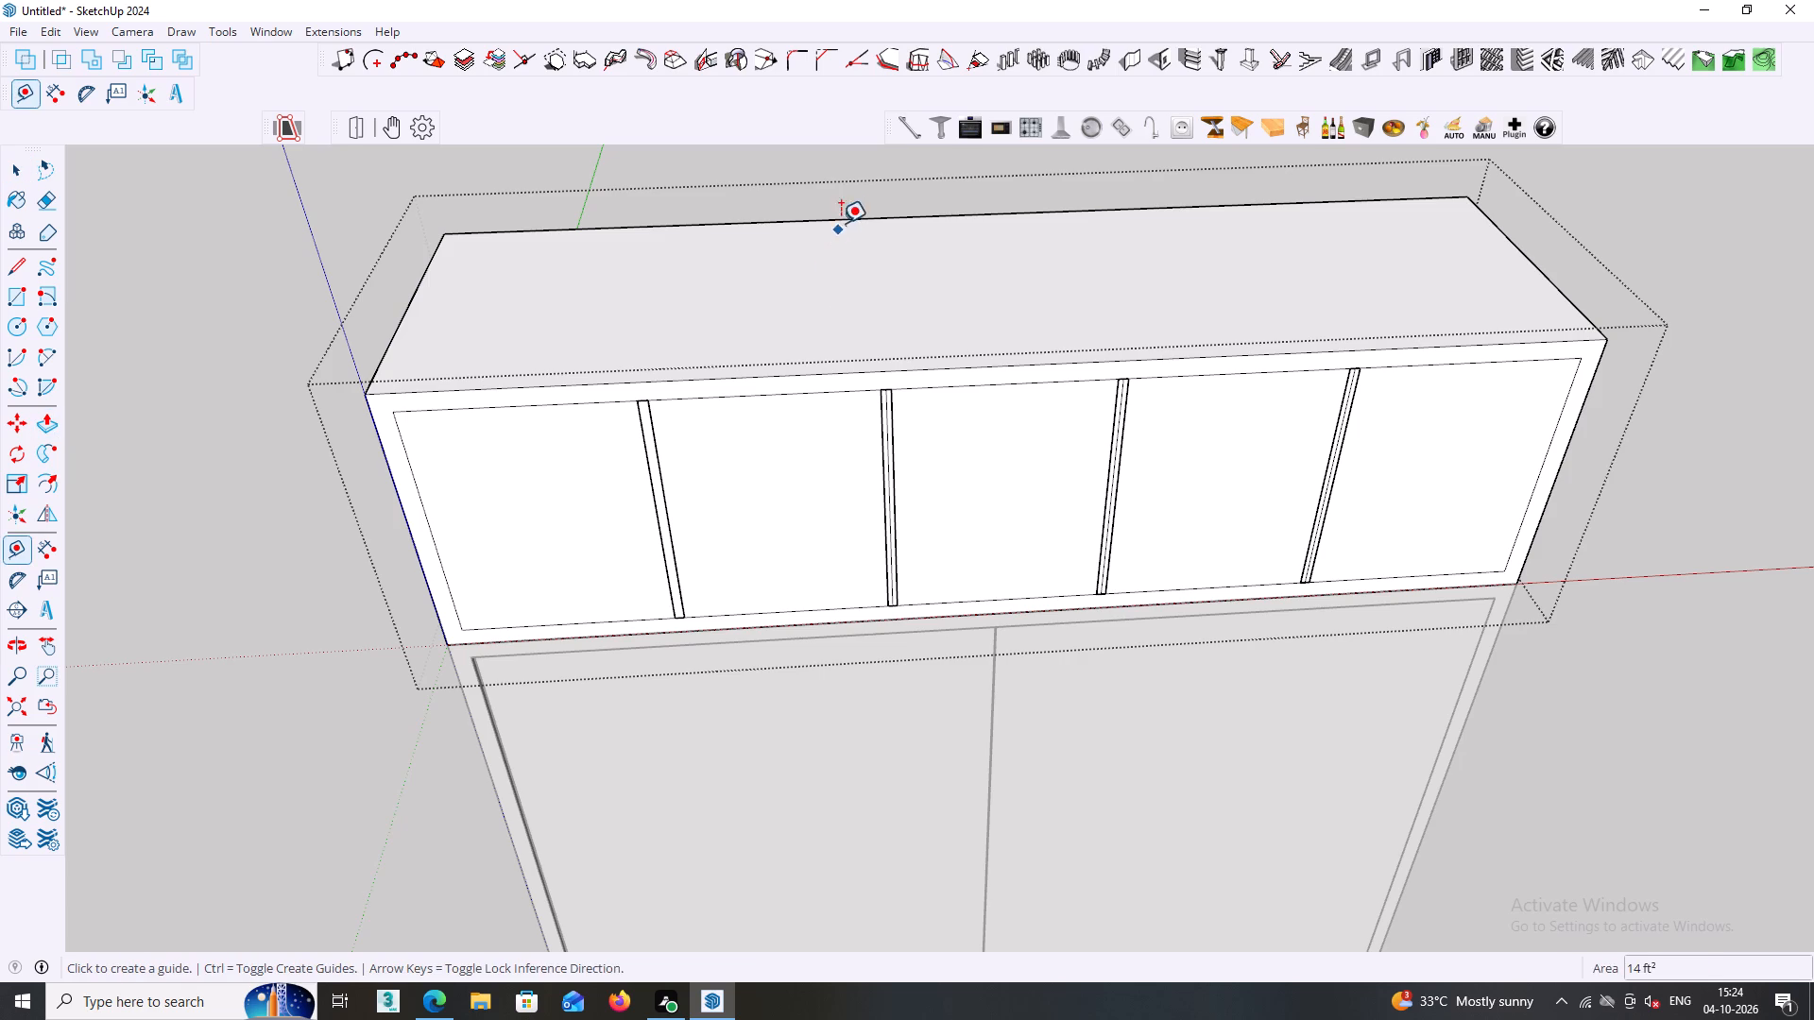
click(841, 214)
text(18)
key(Return)
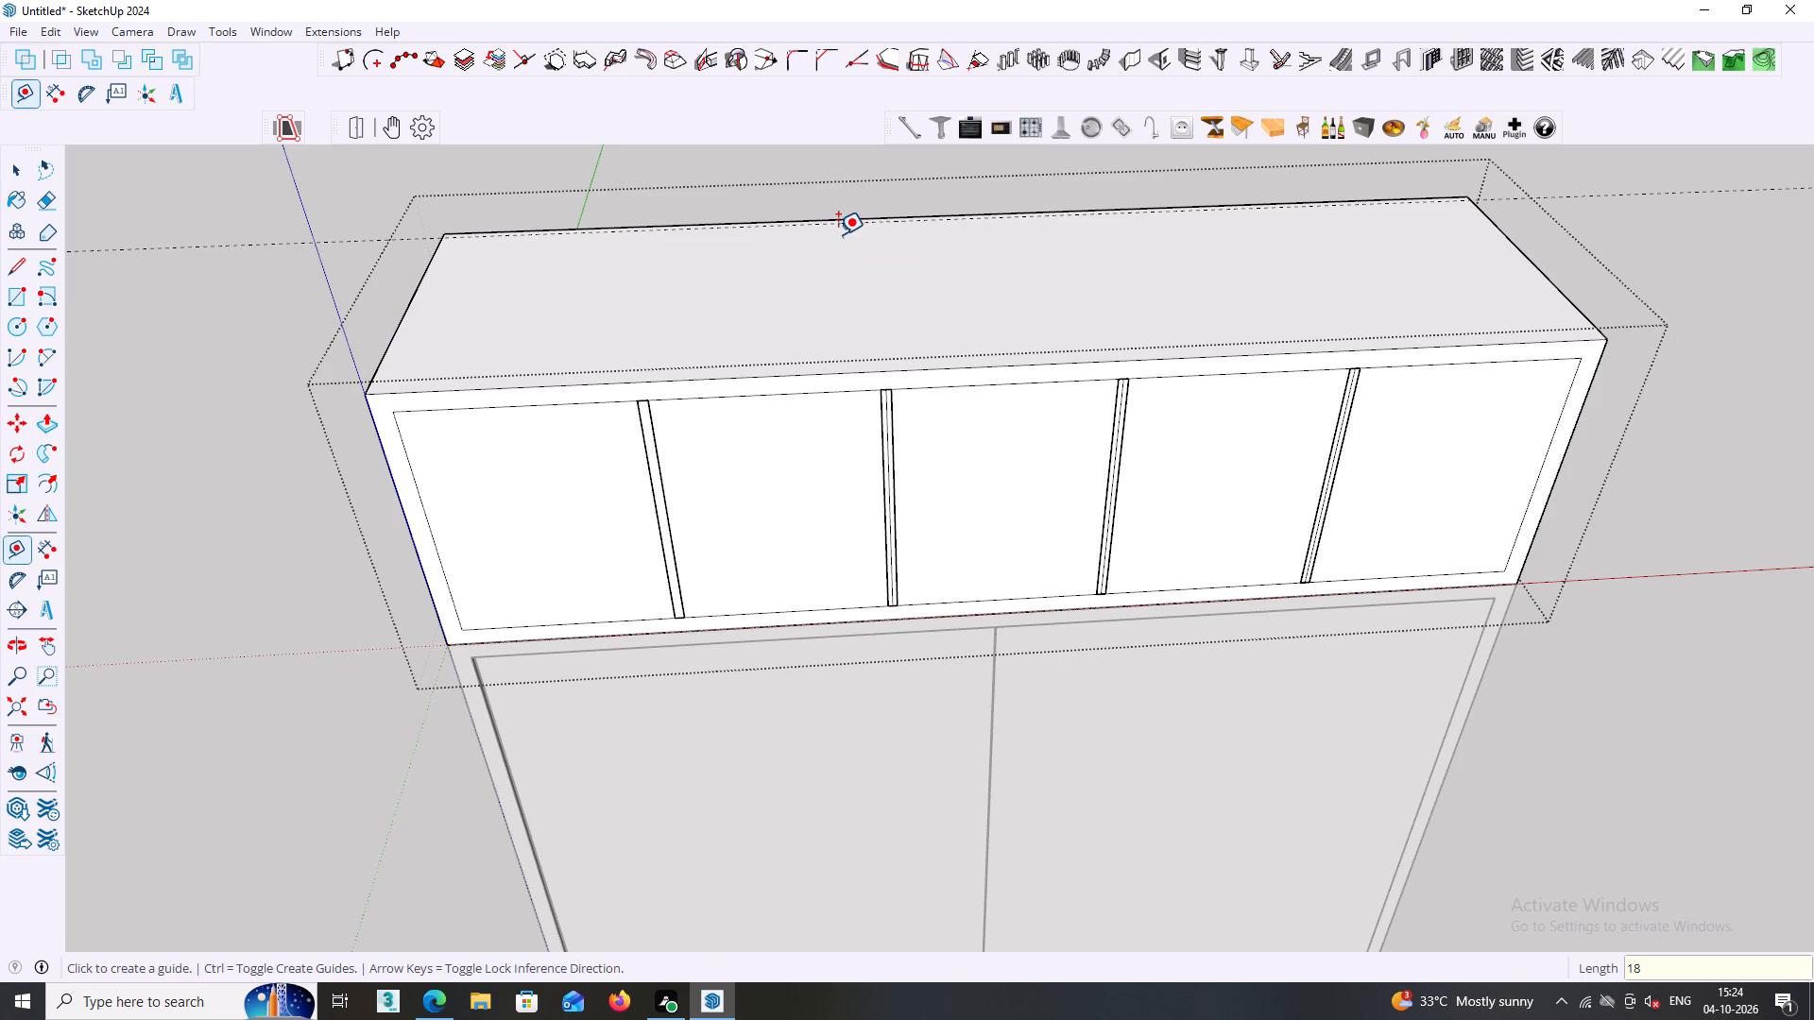
Push the front face of the loft's second bay inward 591.6 mm, up to the rear guide line.
key(space)
click(786, 450)
middle_drag(787, 450, 813, 338)
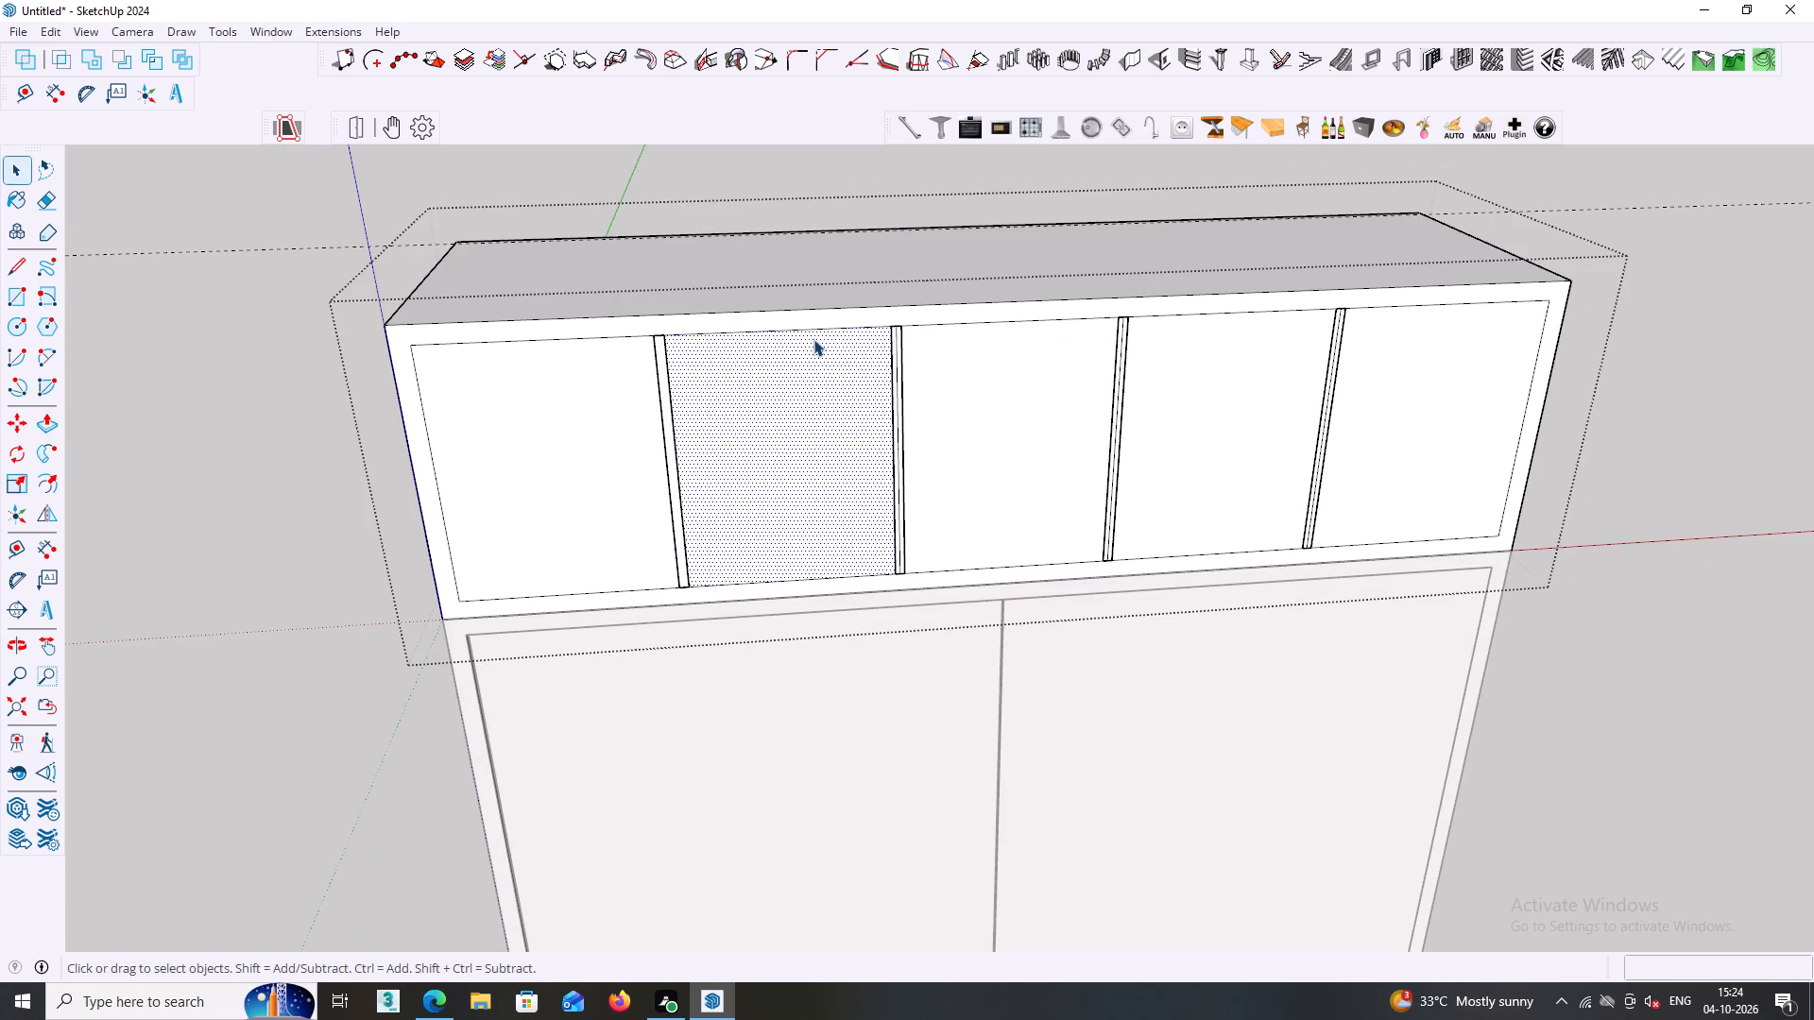
key(p)
click(808, 366)
middle_drag(803, 228, 767, 422)
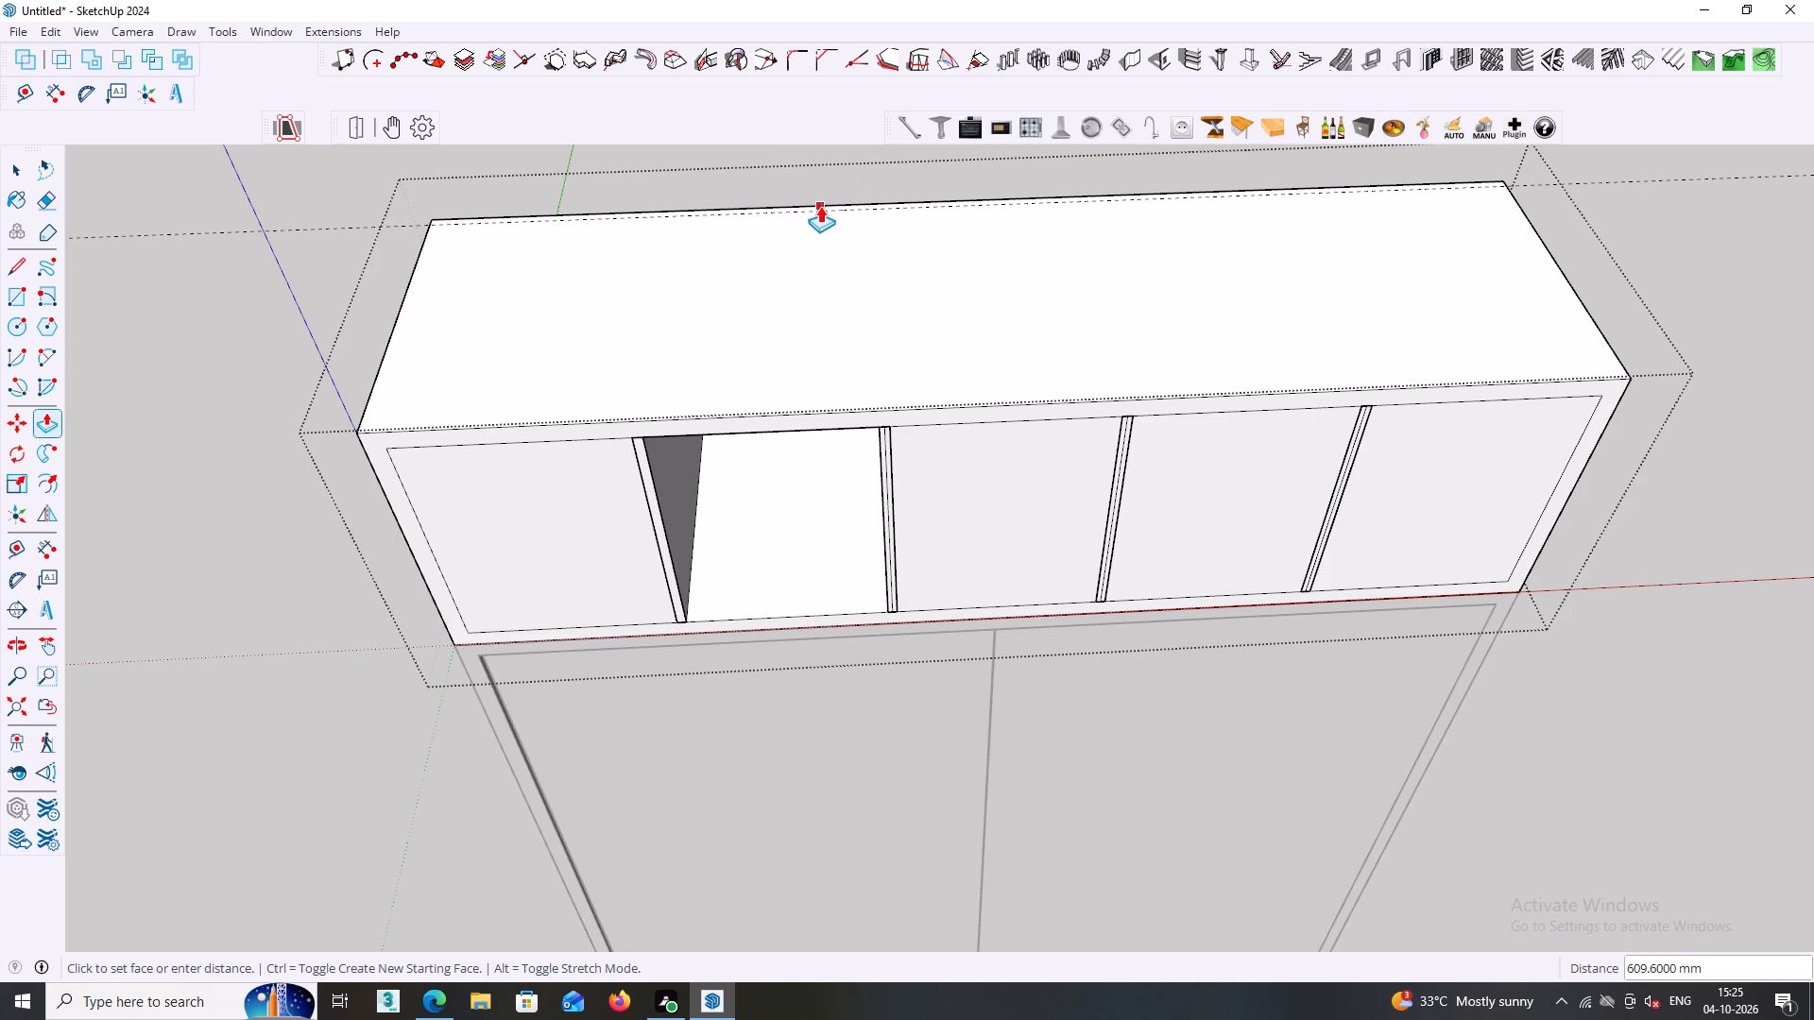
click(820, 208)
middle_drag(806, 287, 878, 106)
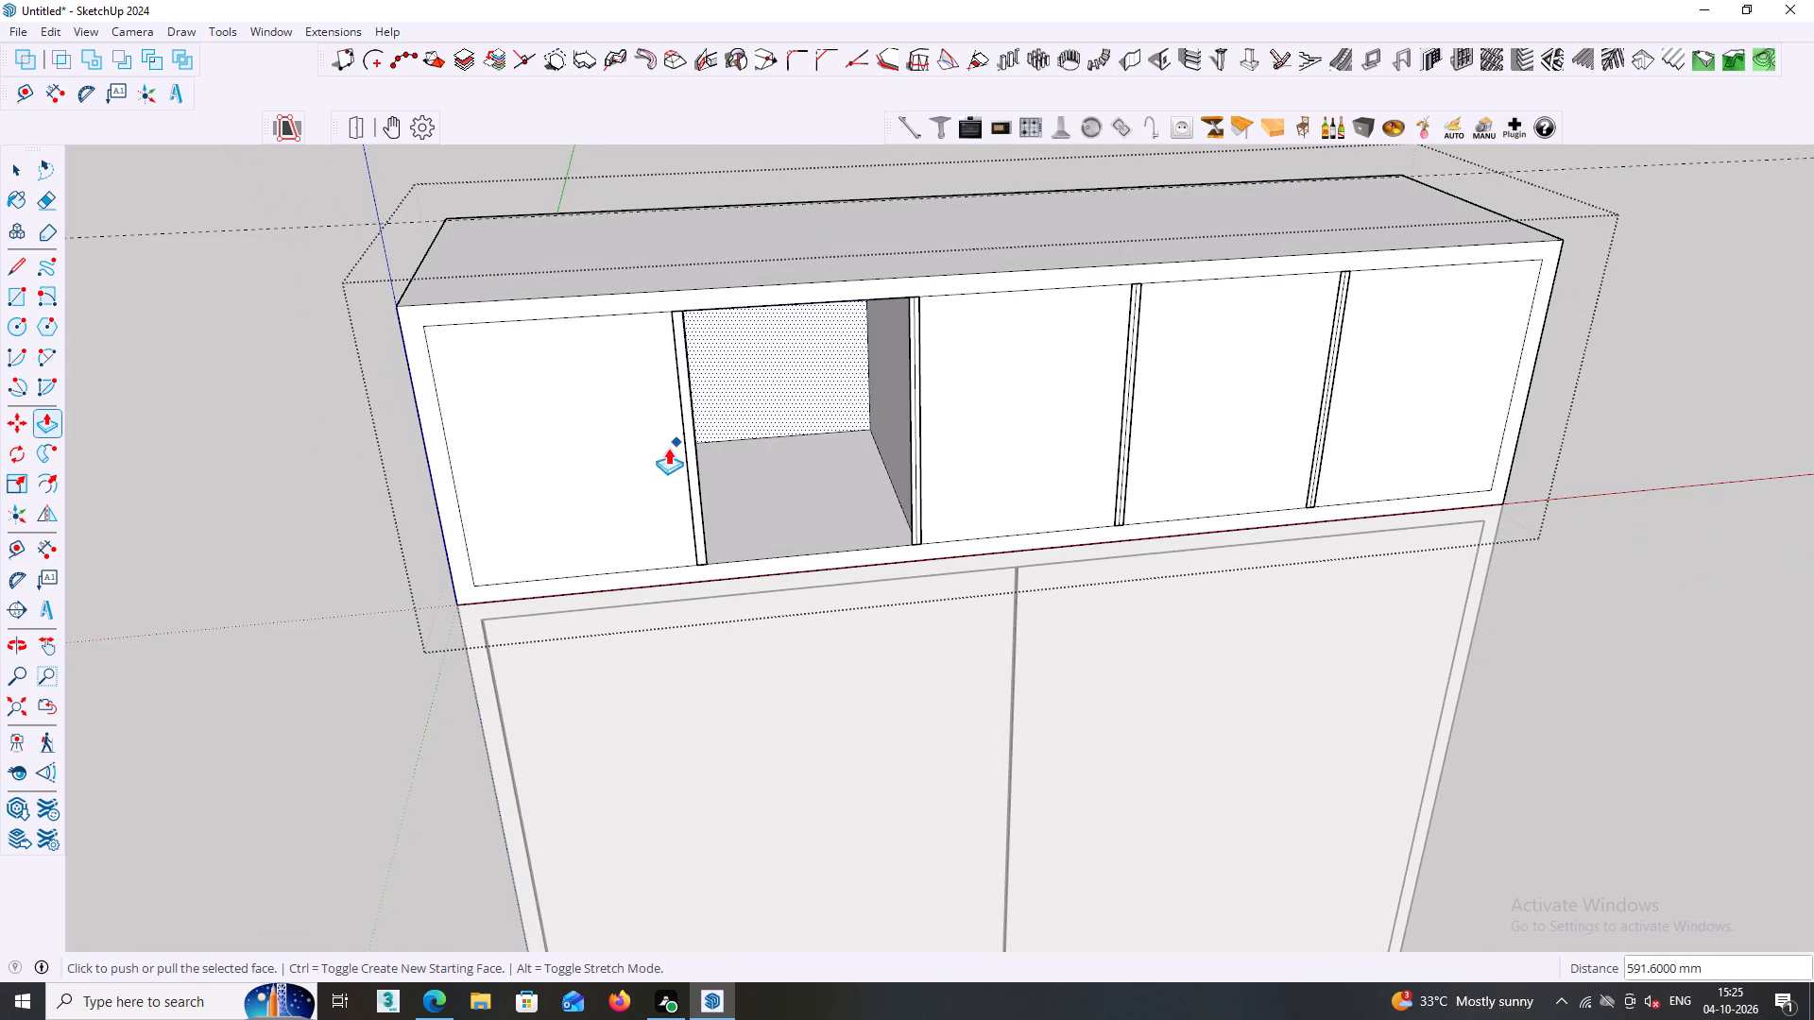
Repeat the 591.6 mm inward push on the front face of the loft's first bay.
key(space)
click(609, 476)
key(p)
double_click(609, 477)
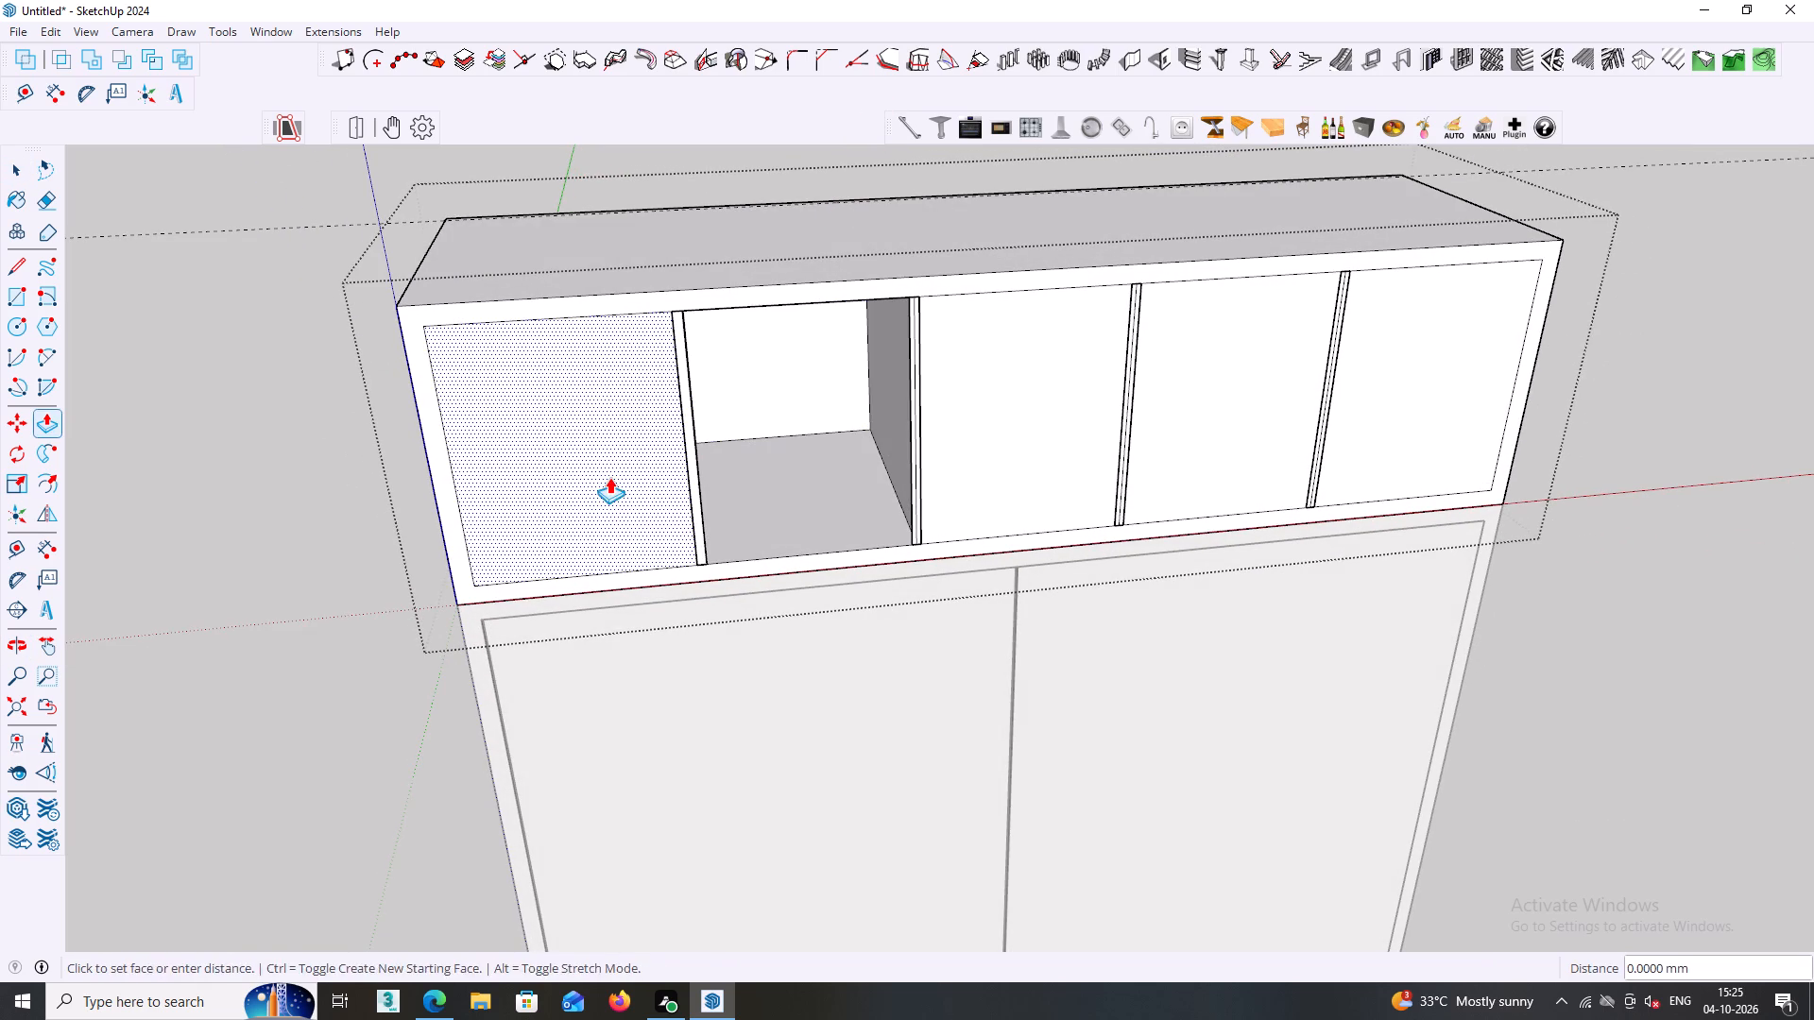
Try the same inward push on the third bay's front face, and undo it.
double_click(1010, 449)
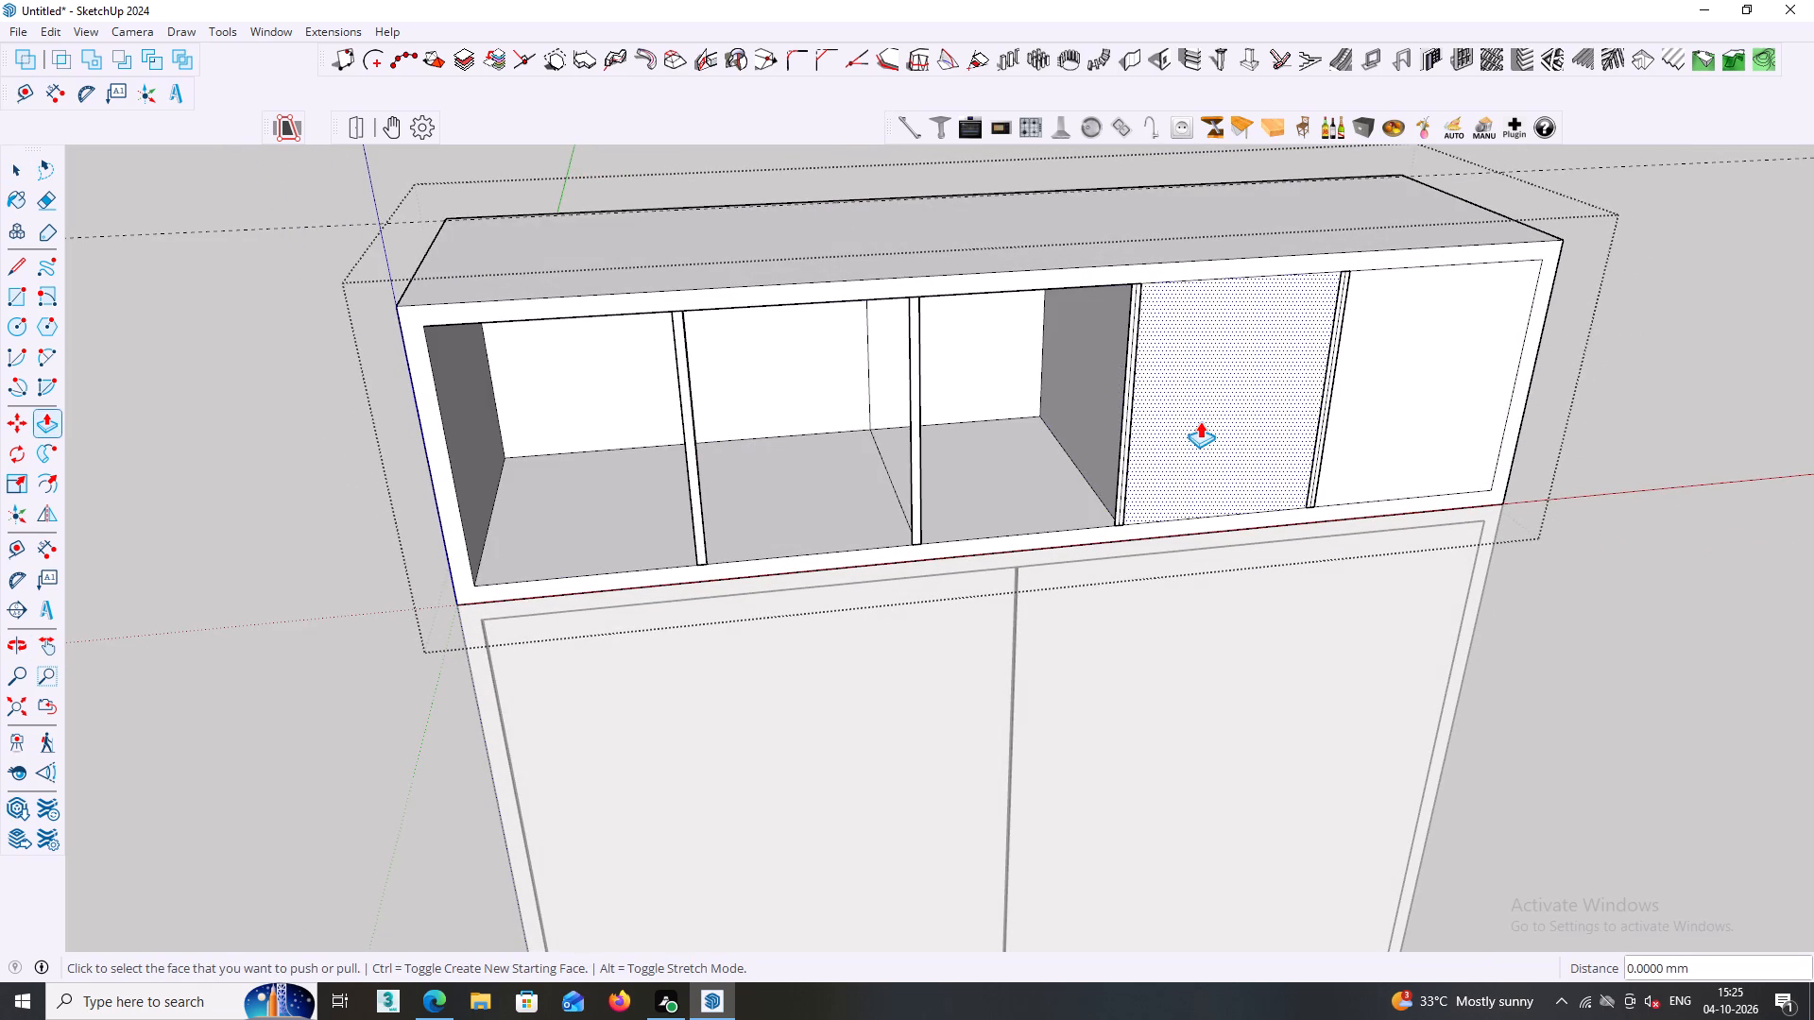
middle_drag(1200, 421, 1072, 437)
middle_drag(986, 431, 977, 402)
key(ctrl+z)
Repeat the 591.6 mm inward push on the front face of the loft's fourth bay.
middle_drag(982, 411, 1056, 404)
double_click(1191, 400)
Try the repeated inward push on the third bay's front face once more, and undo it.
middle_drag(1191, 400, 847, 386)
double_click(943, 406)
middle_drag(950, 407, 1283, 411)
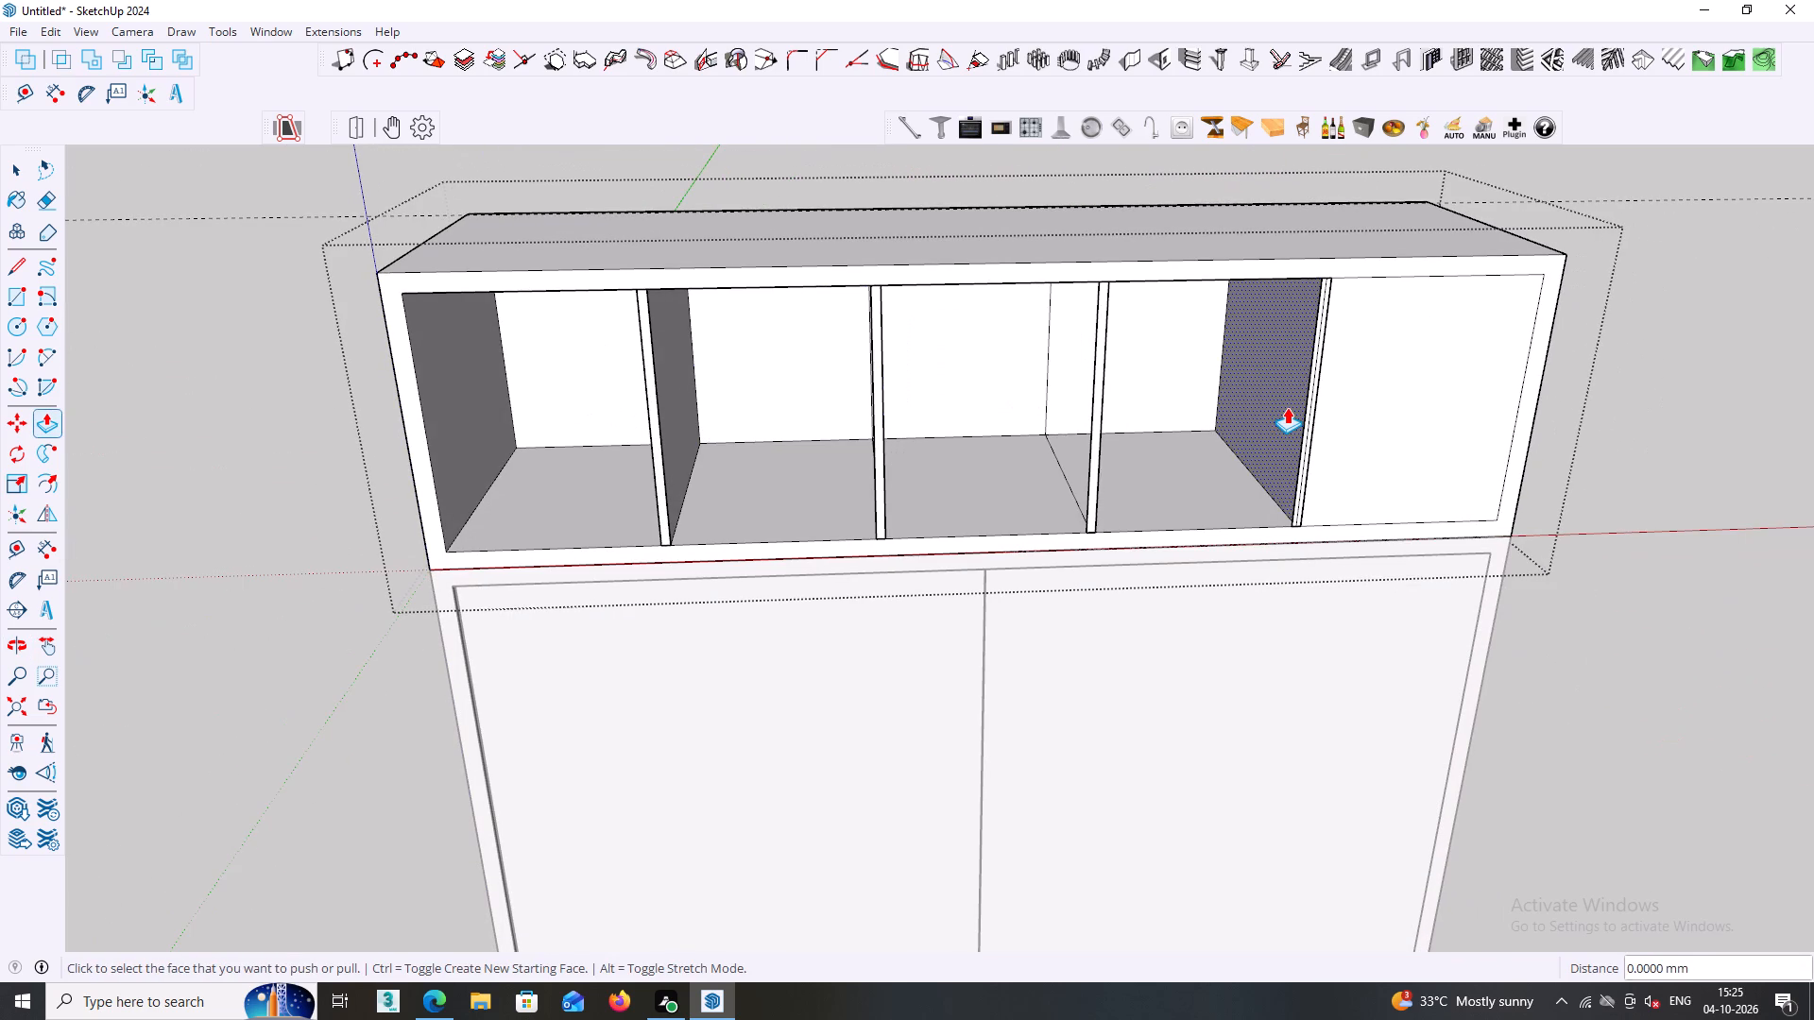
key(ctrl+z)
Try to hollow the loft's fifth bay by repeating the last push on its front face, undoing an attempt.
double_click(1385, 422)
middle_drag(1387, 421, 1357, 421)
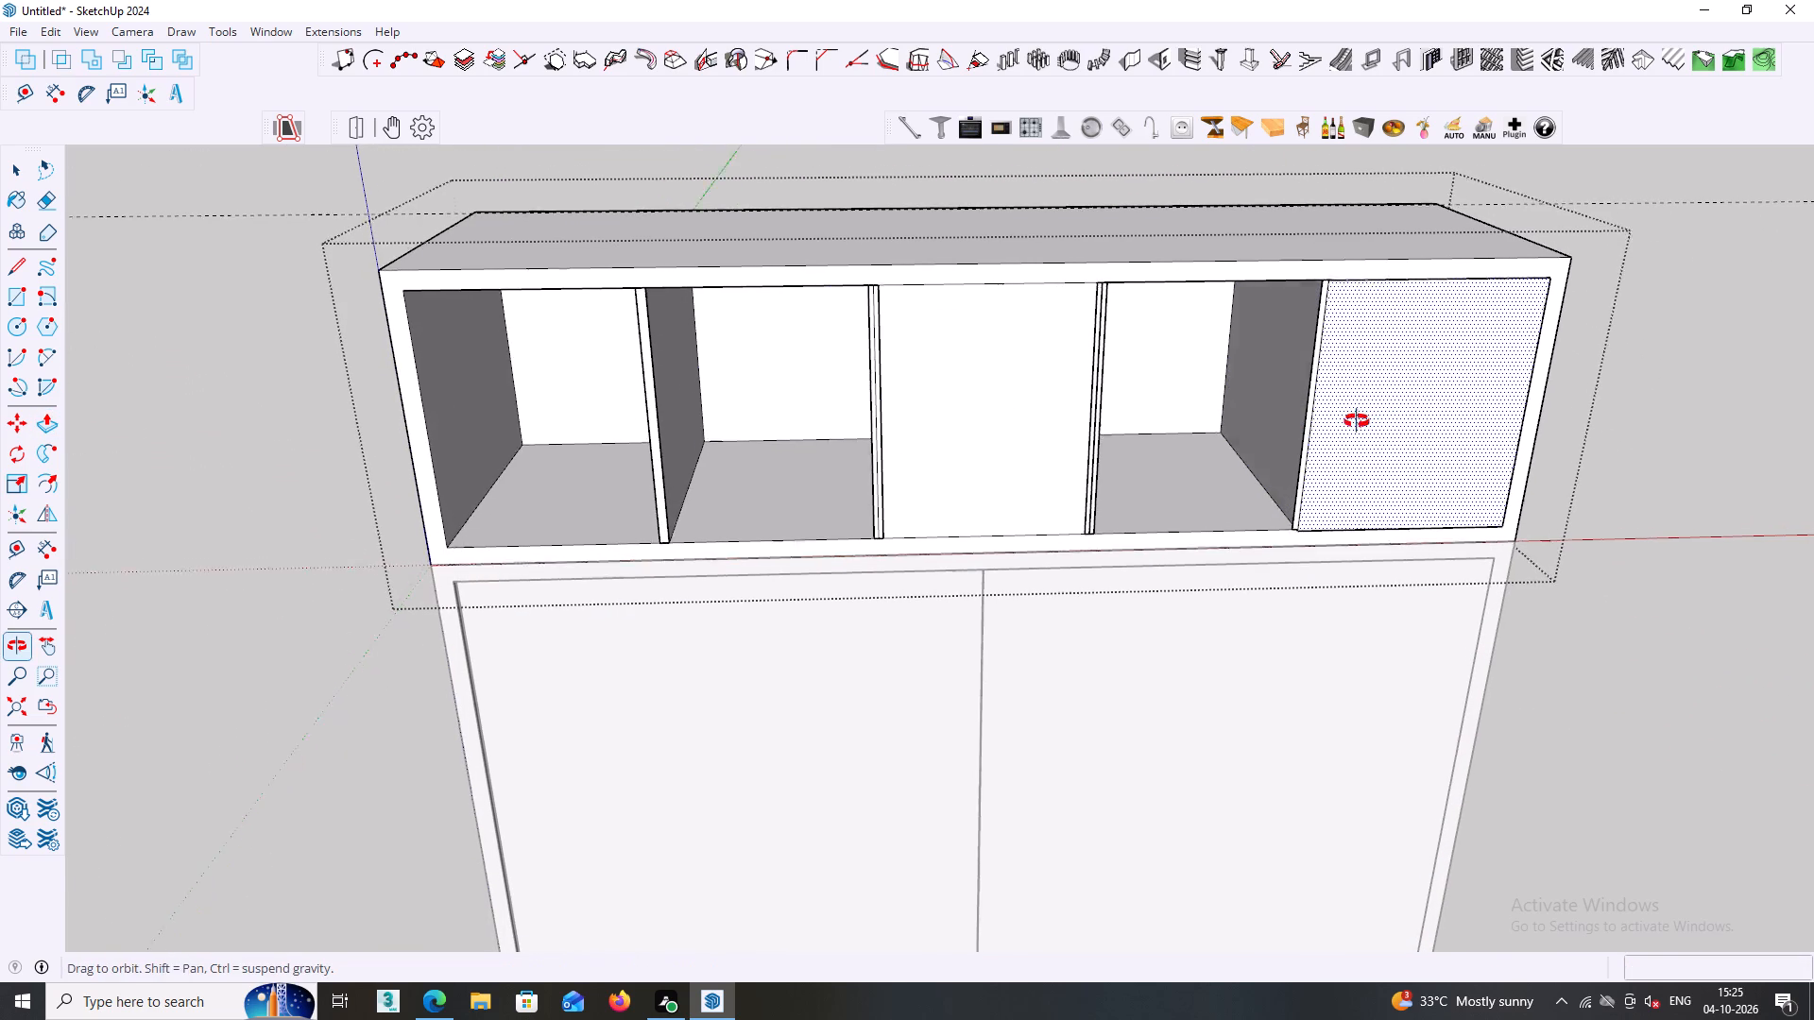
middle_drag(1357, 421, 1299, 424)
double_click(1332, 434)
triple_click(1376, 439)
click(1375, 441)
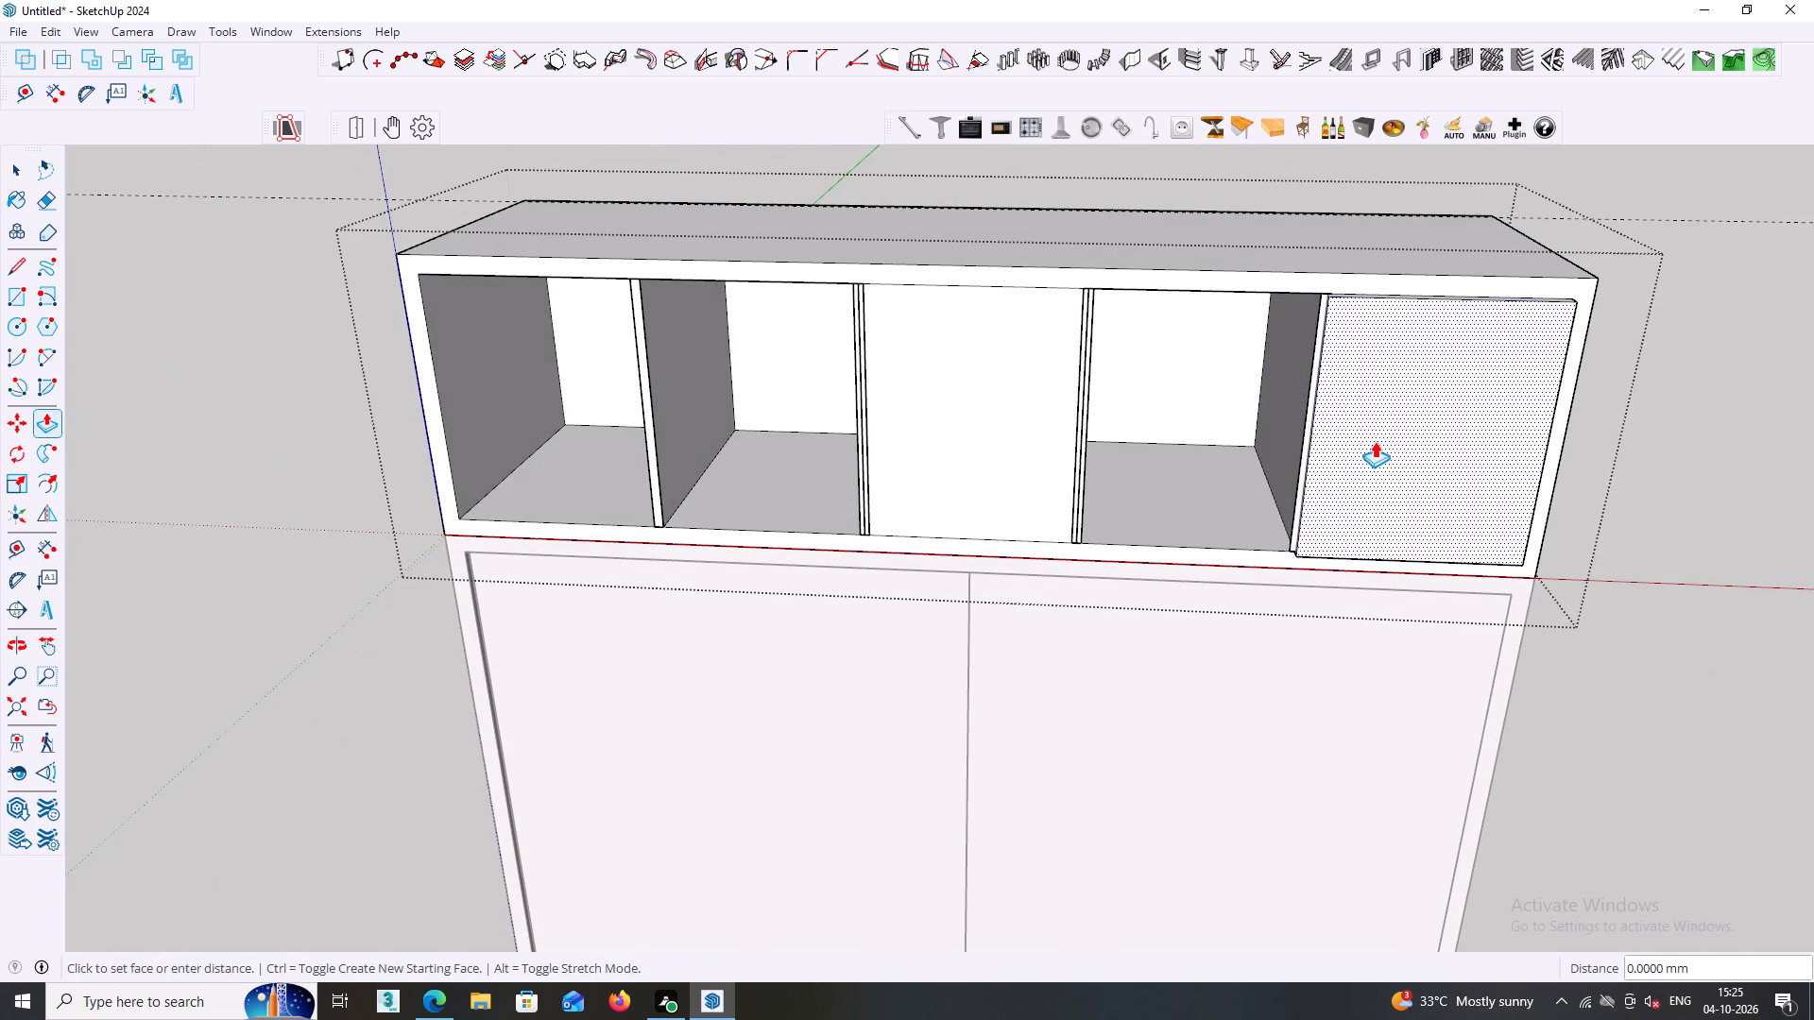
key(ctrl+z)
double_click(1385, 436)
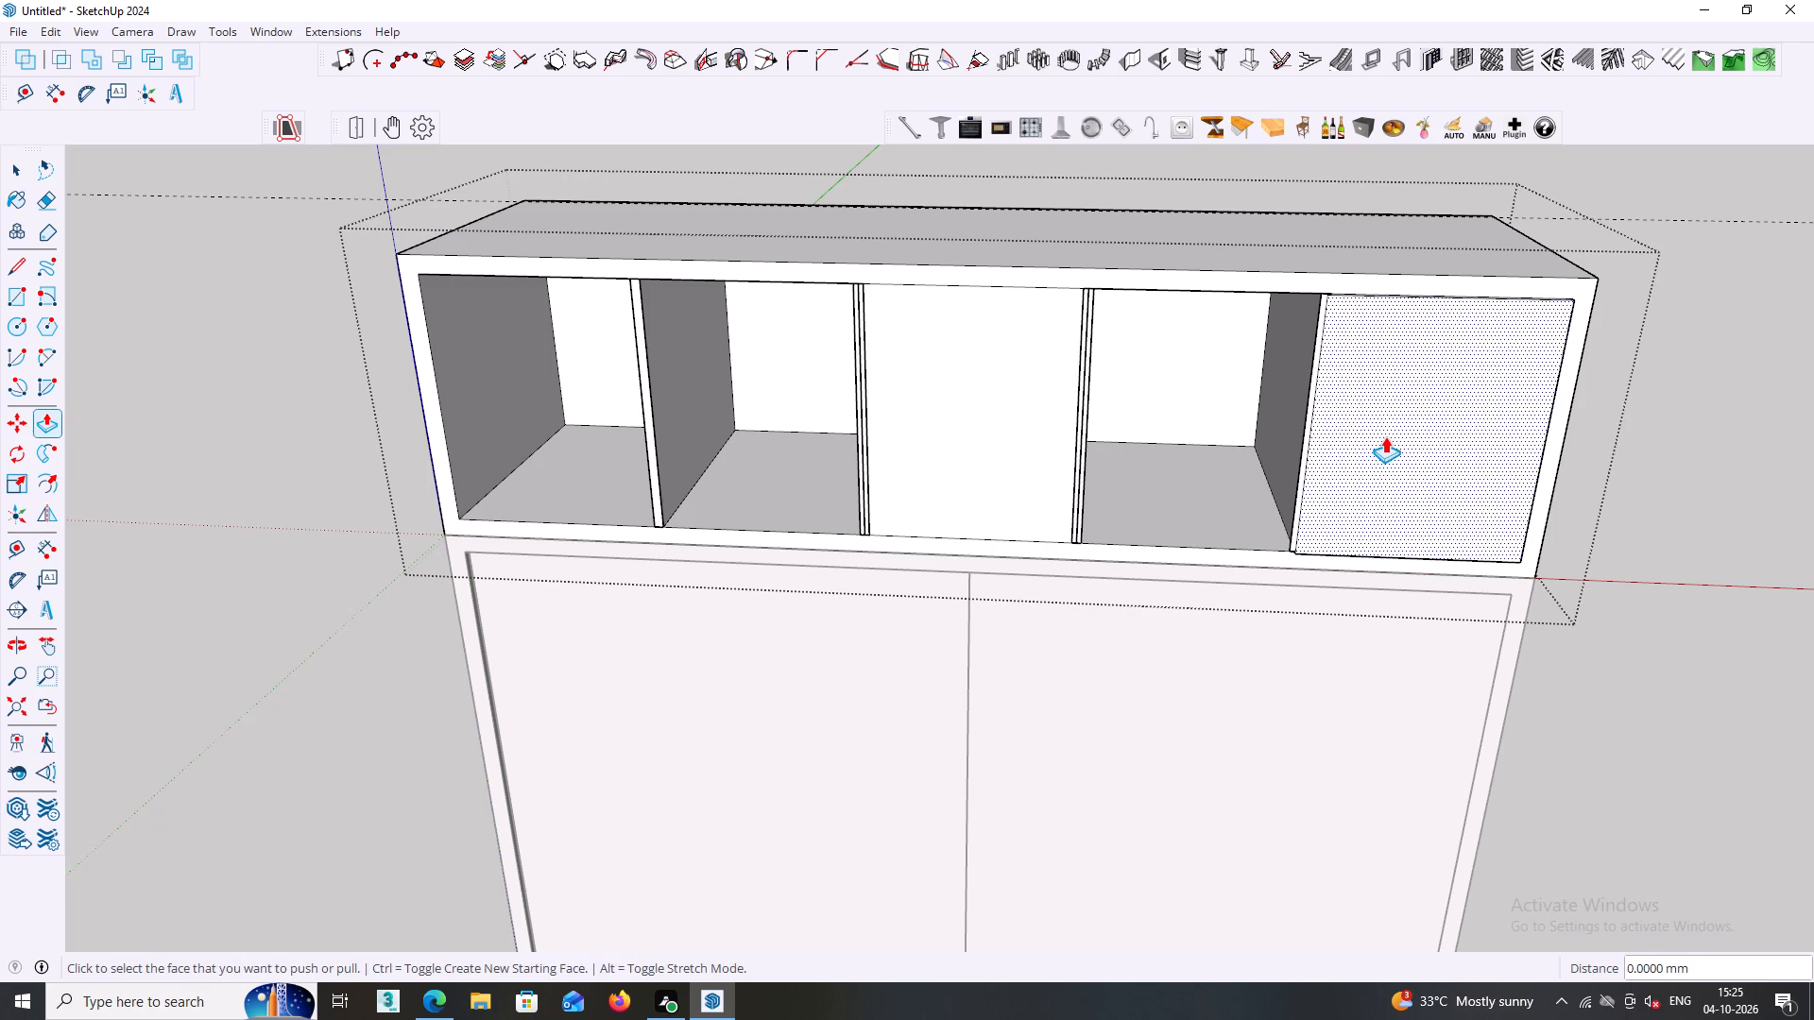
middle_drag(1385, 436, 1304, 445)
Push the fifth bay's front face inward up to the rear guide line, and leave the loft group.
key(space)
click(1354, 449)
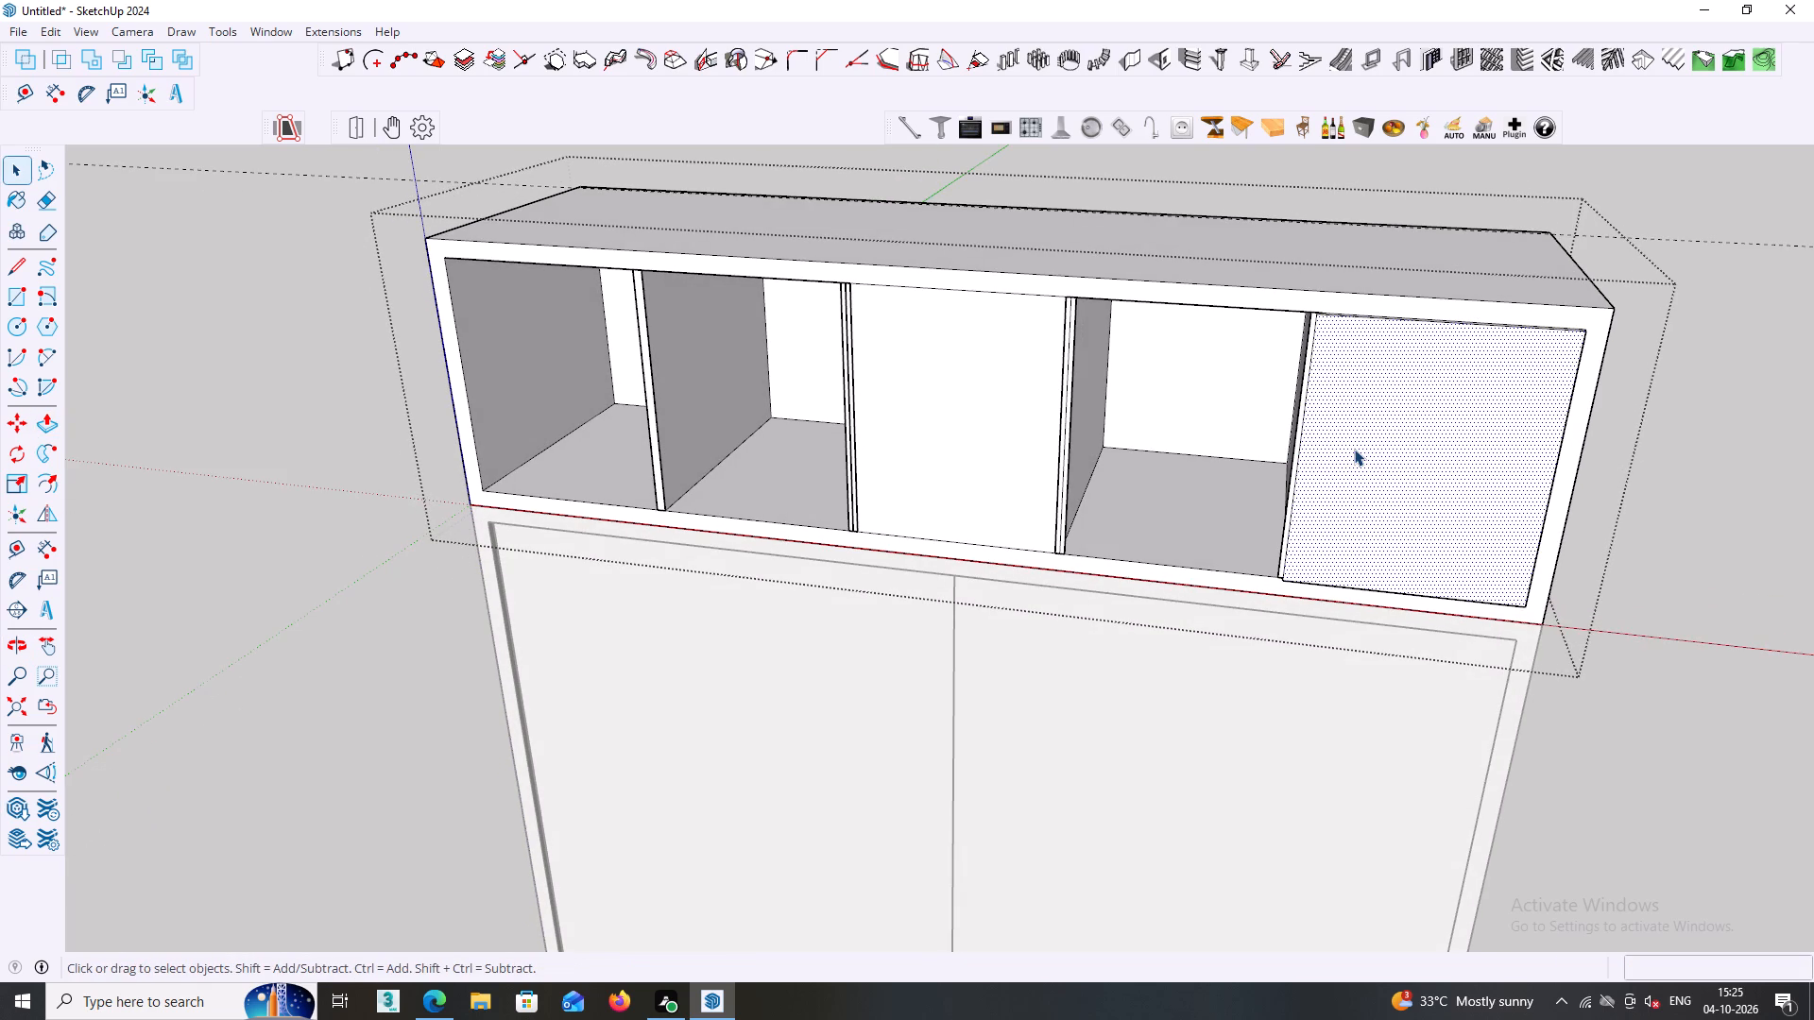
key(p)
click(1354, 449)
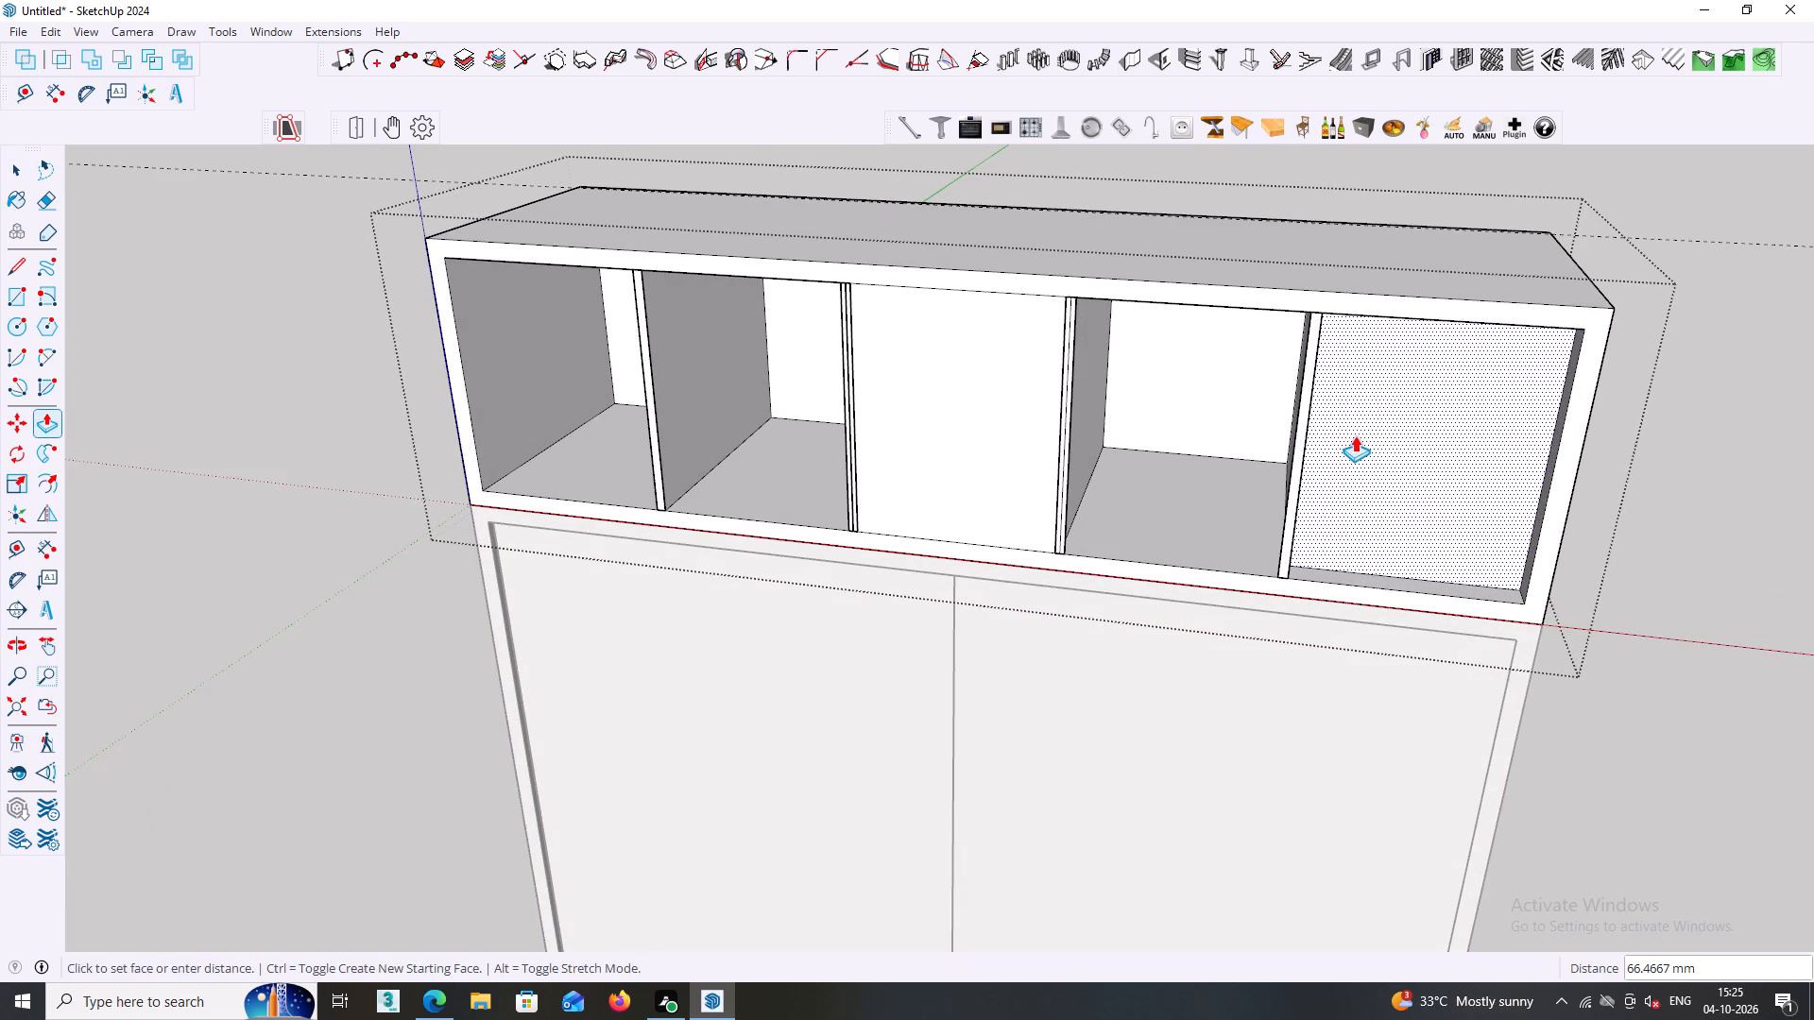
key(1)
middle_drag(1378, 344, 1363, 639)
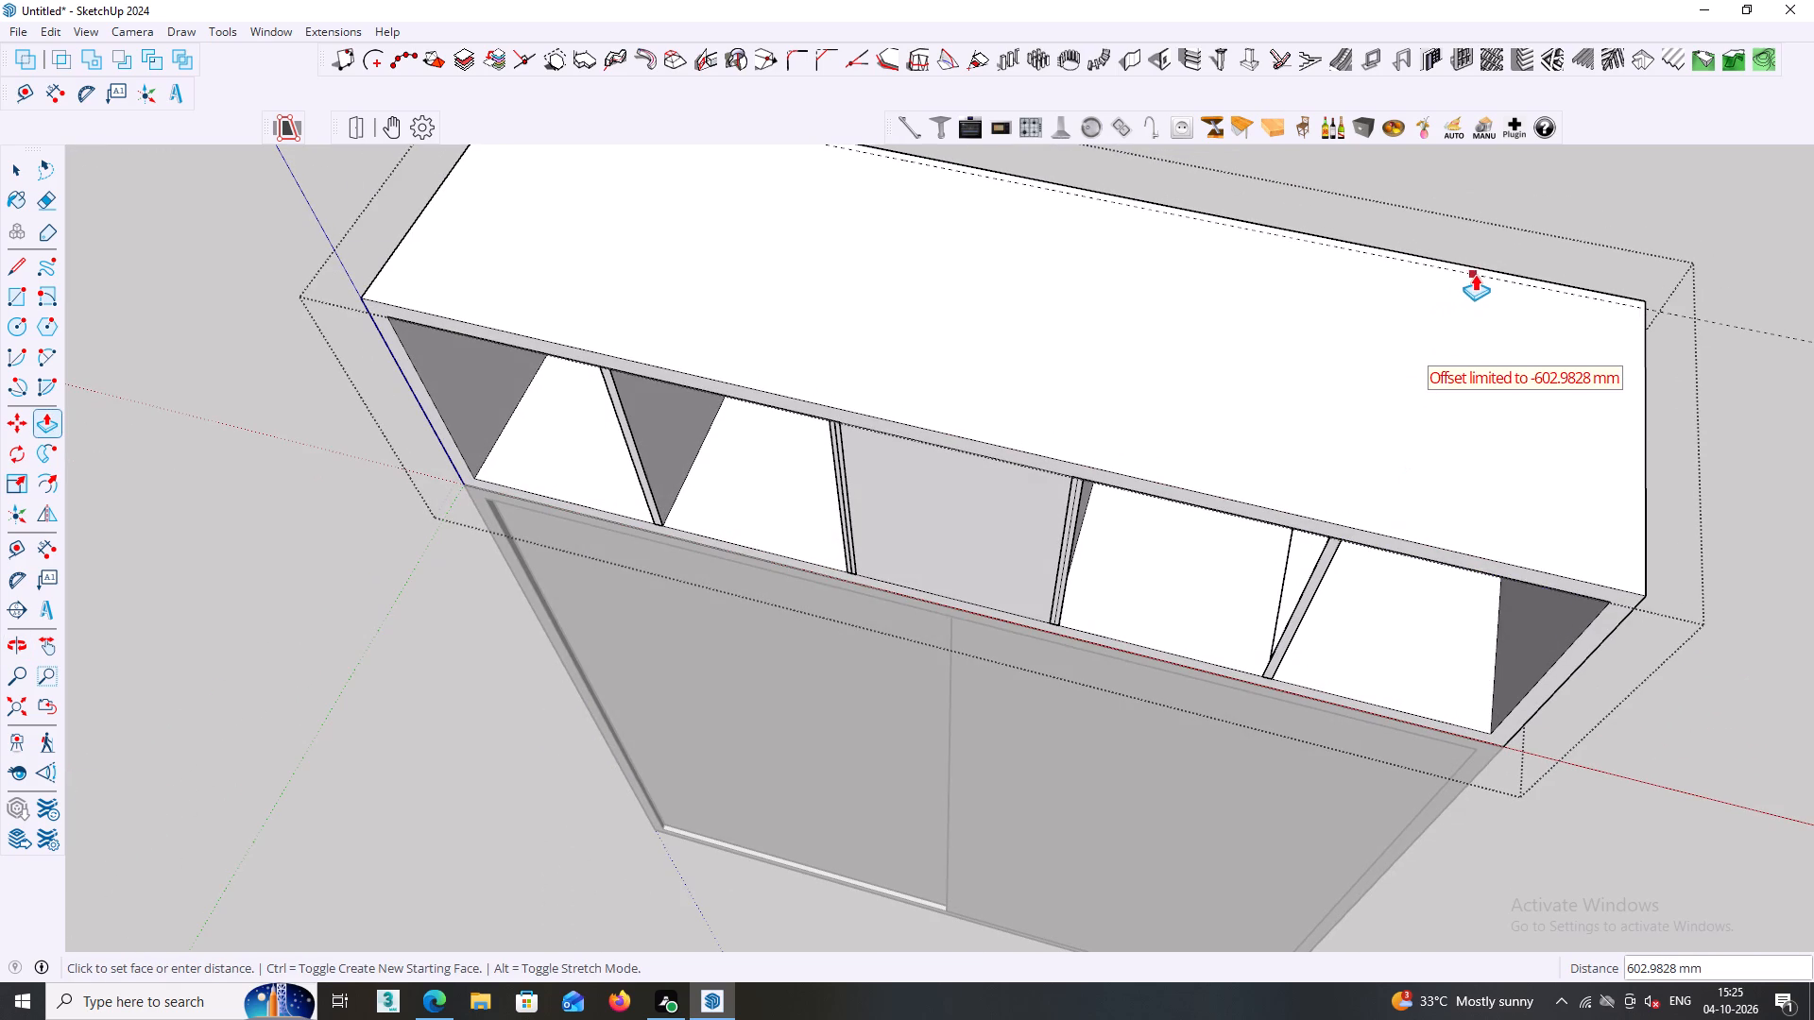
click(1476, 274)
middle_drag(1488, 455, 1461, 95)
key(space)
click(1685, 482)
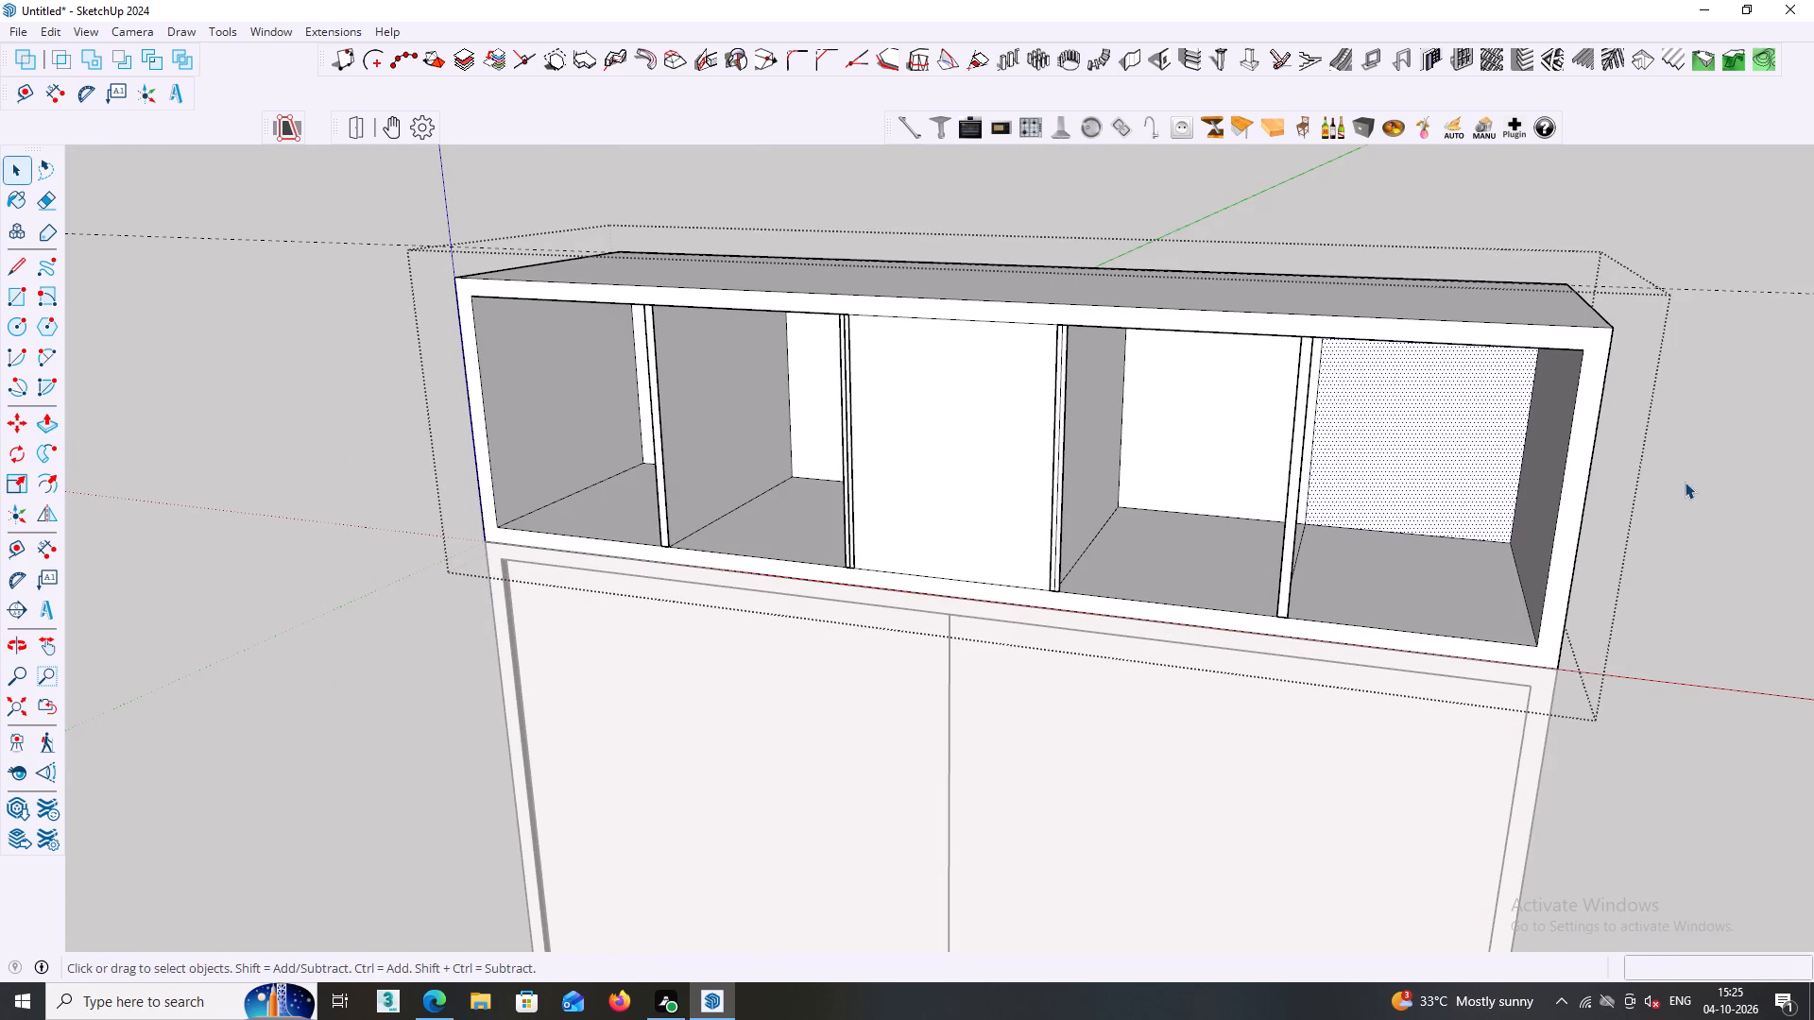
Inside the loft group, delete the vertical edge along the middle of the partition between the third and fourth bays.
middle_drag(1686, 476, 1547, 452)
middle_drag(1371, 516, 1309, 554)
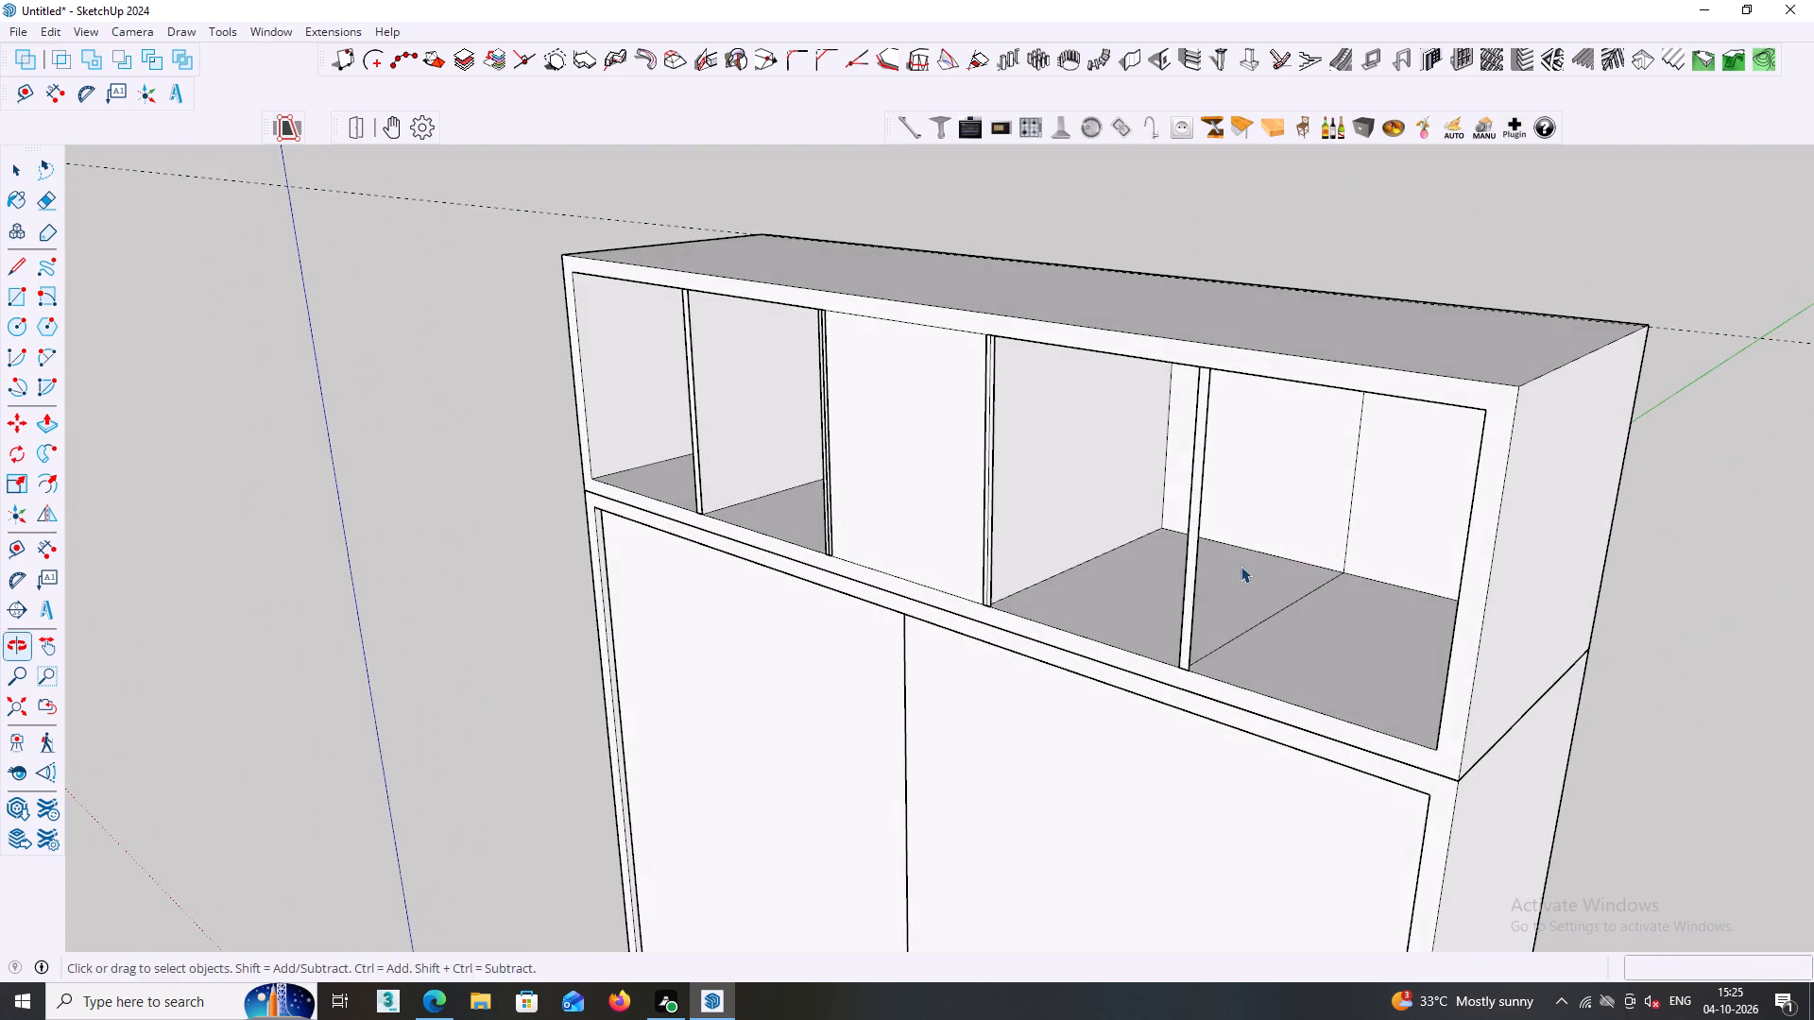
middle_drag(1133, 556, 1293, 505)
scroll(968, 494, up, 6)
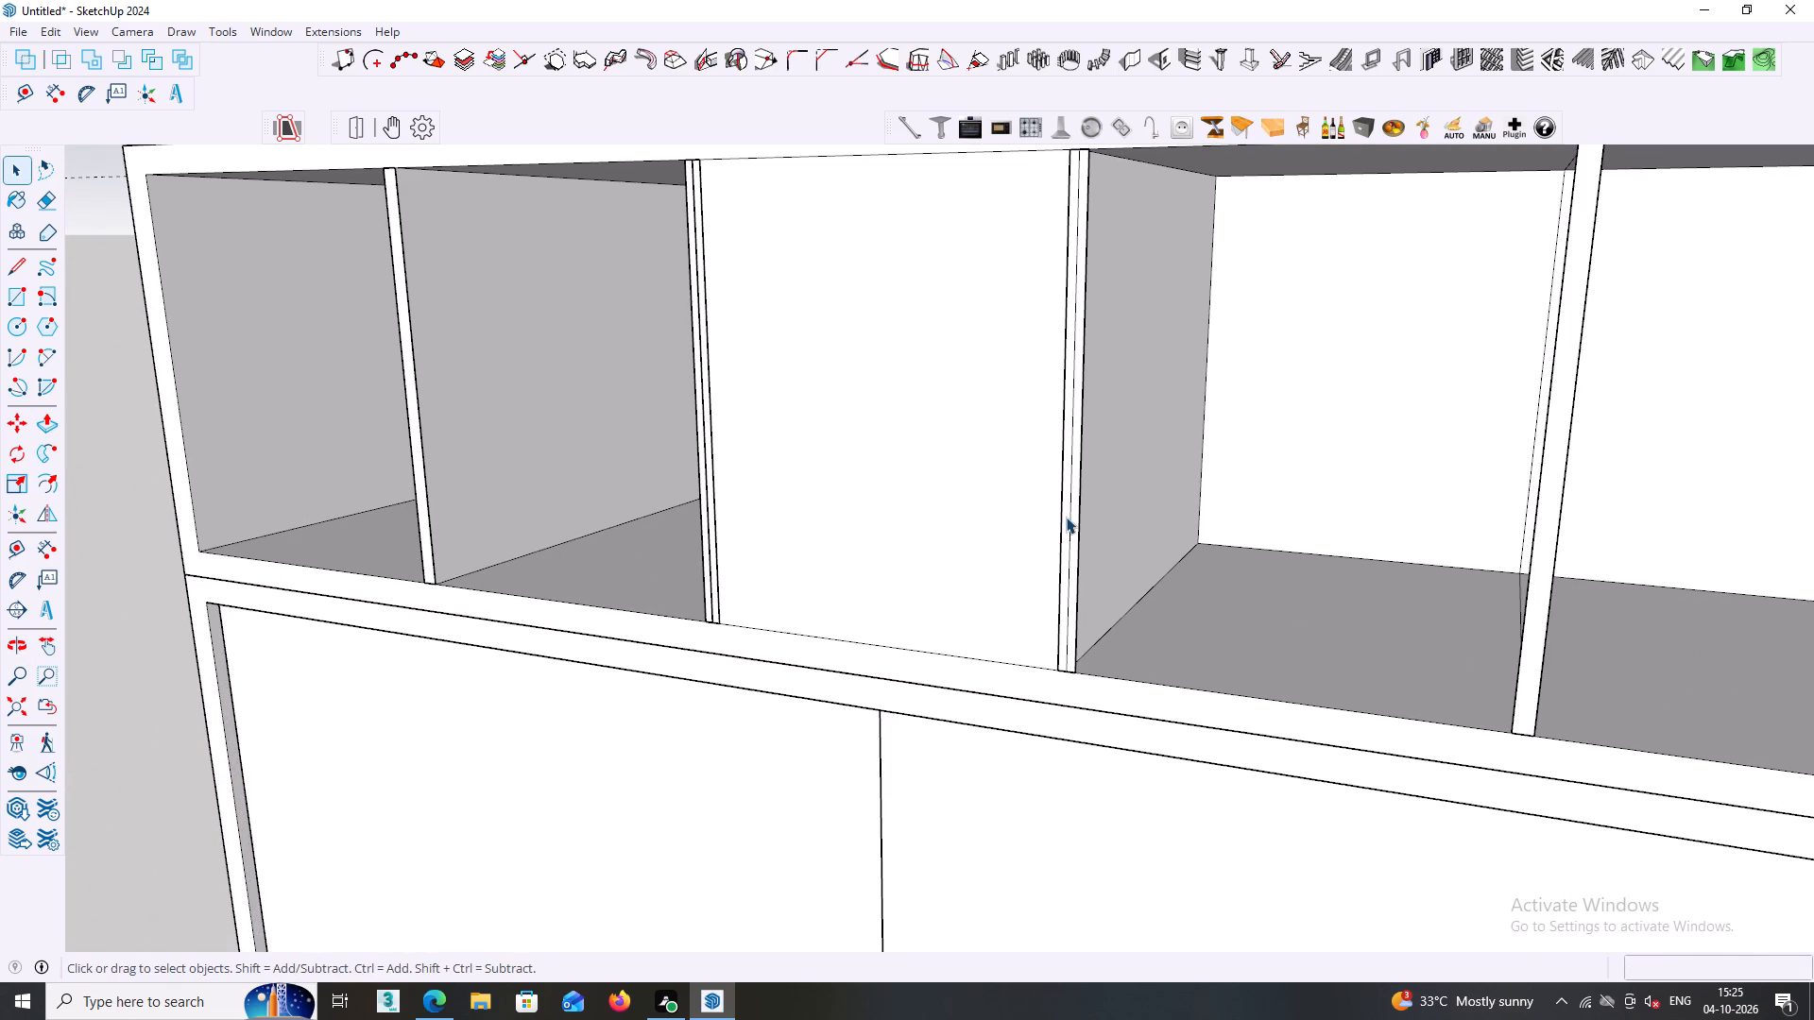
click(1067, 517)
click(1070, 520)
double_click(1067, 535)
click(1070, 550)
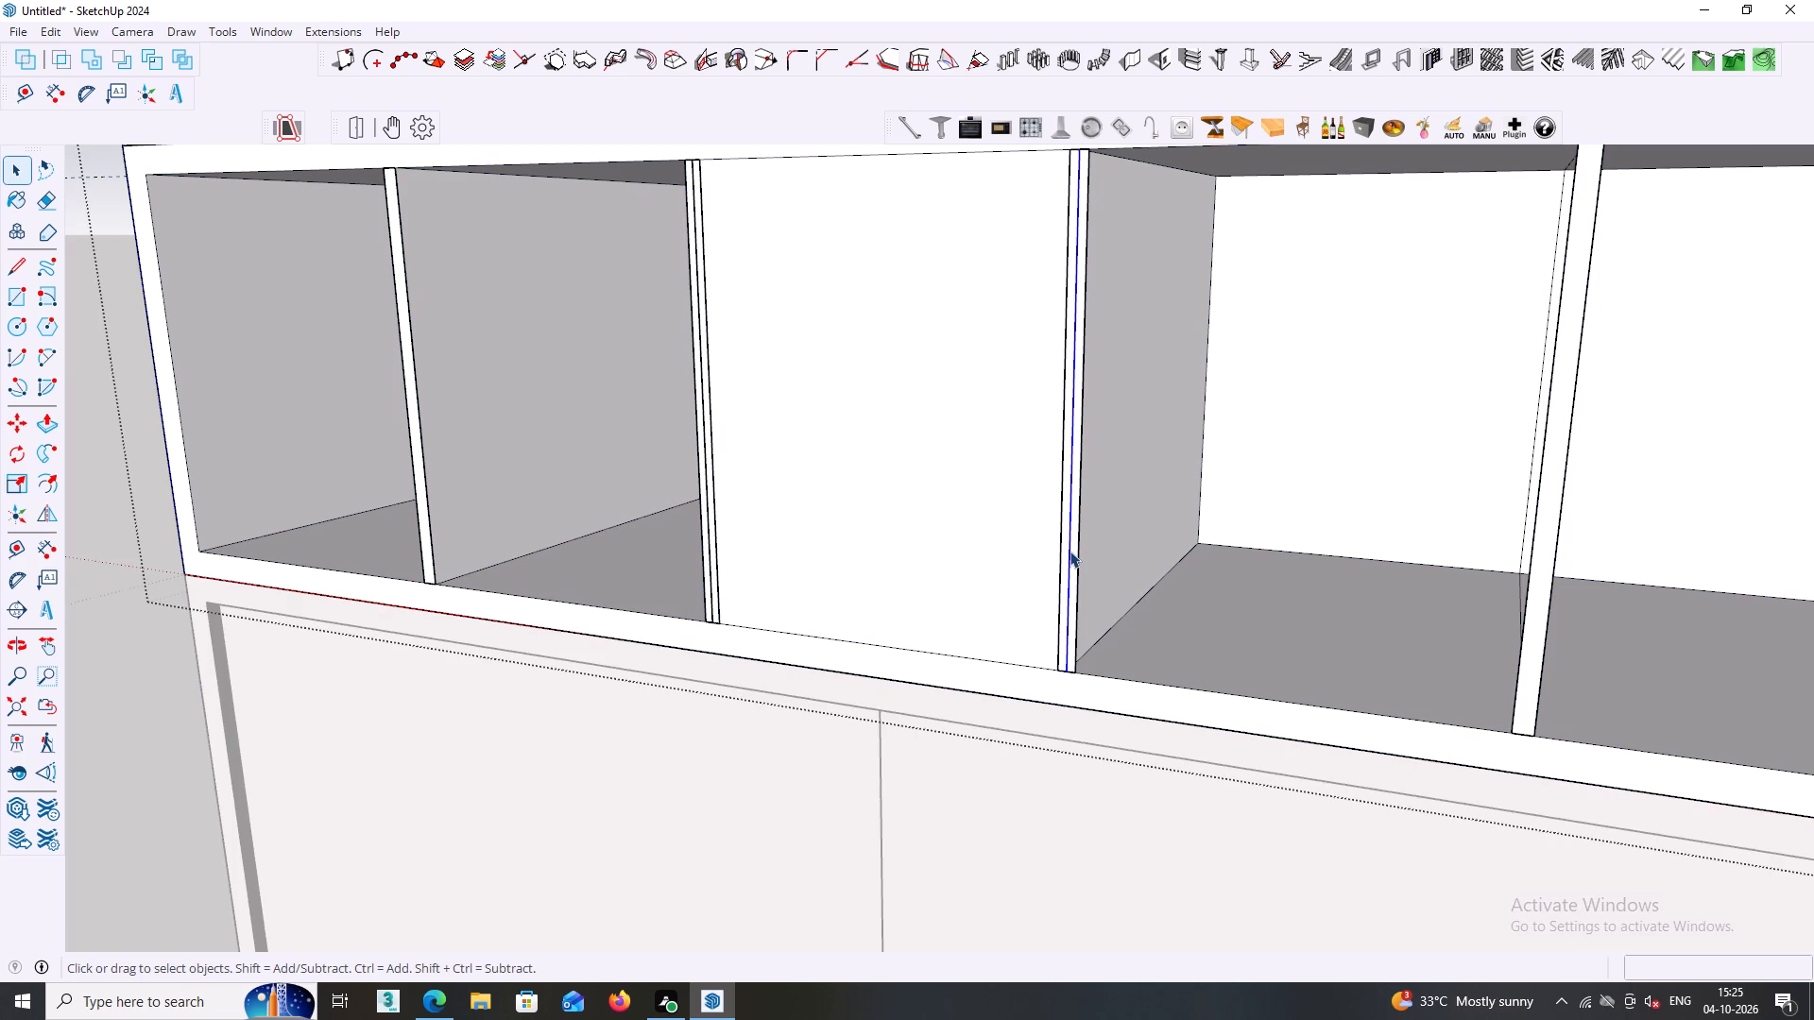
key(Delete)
Examine the loft's middle bay and the partitions on either side of it.
middle_drag(1052, 568, 1259, 565)
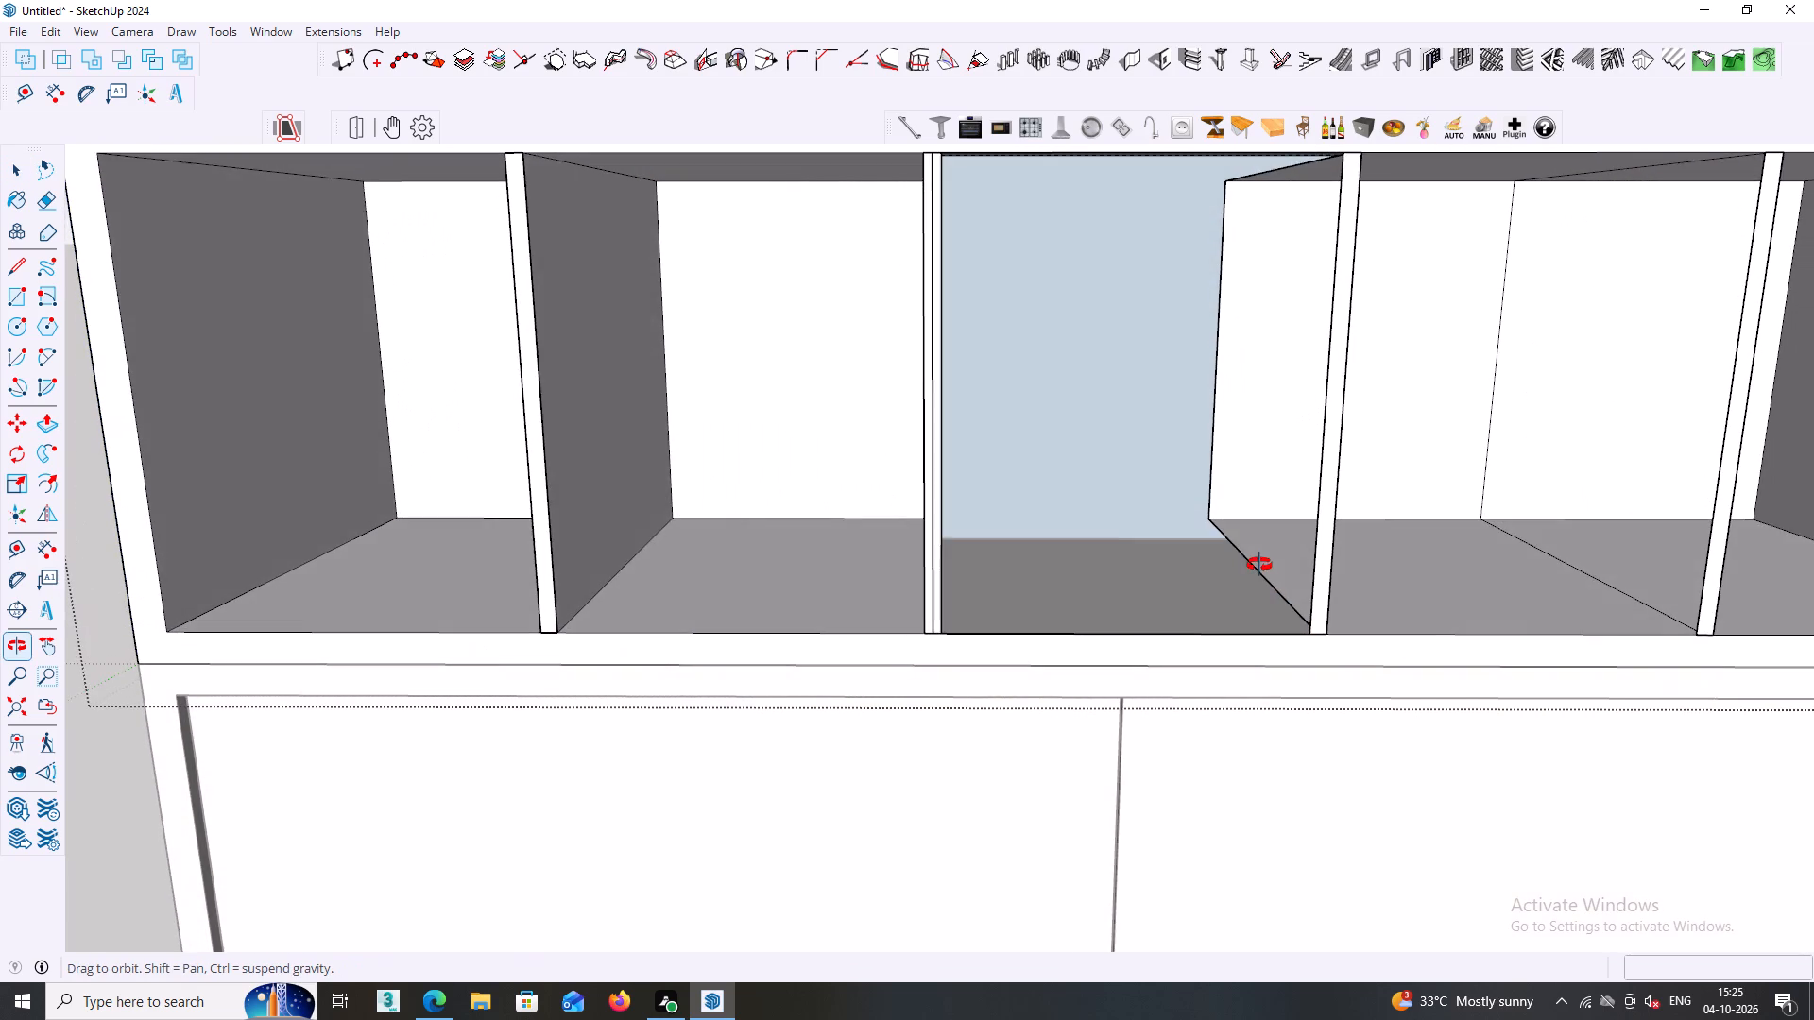
middle_drag(1259, 565, 1151, 570)
scroll(1152, 570, down, 2)
scroll(933, 554, up, 3)
middle_drag(883, 555, 979, 552)
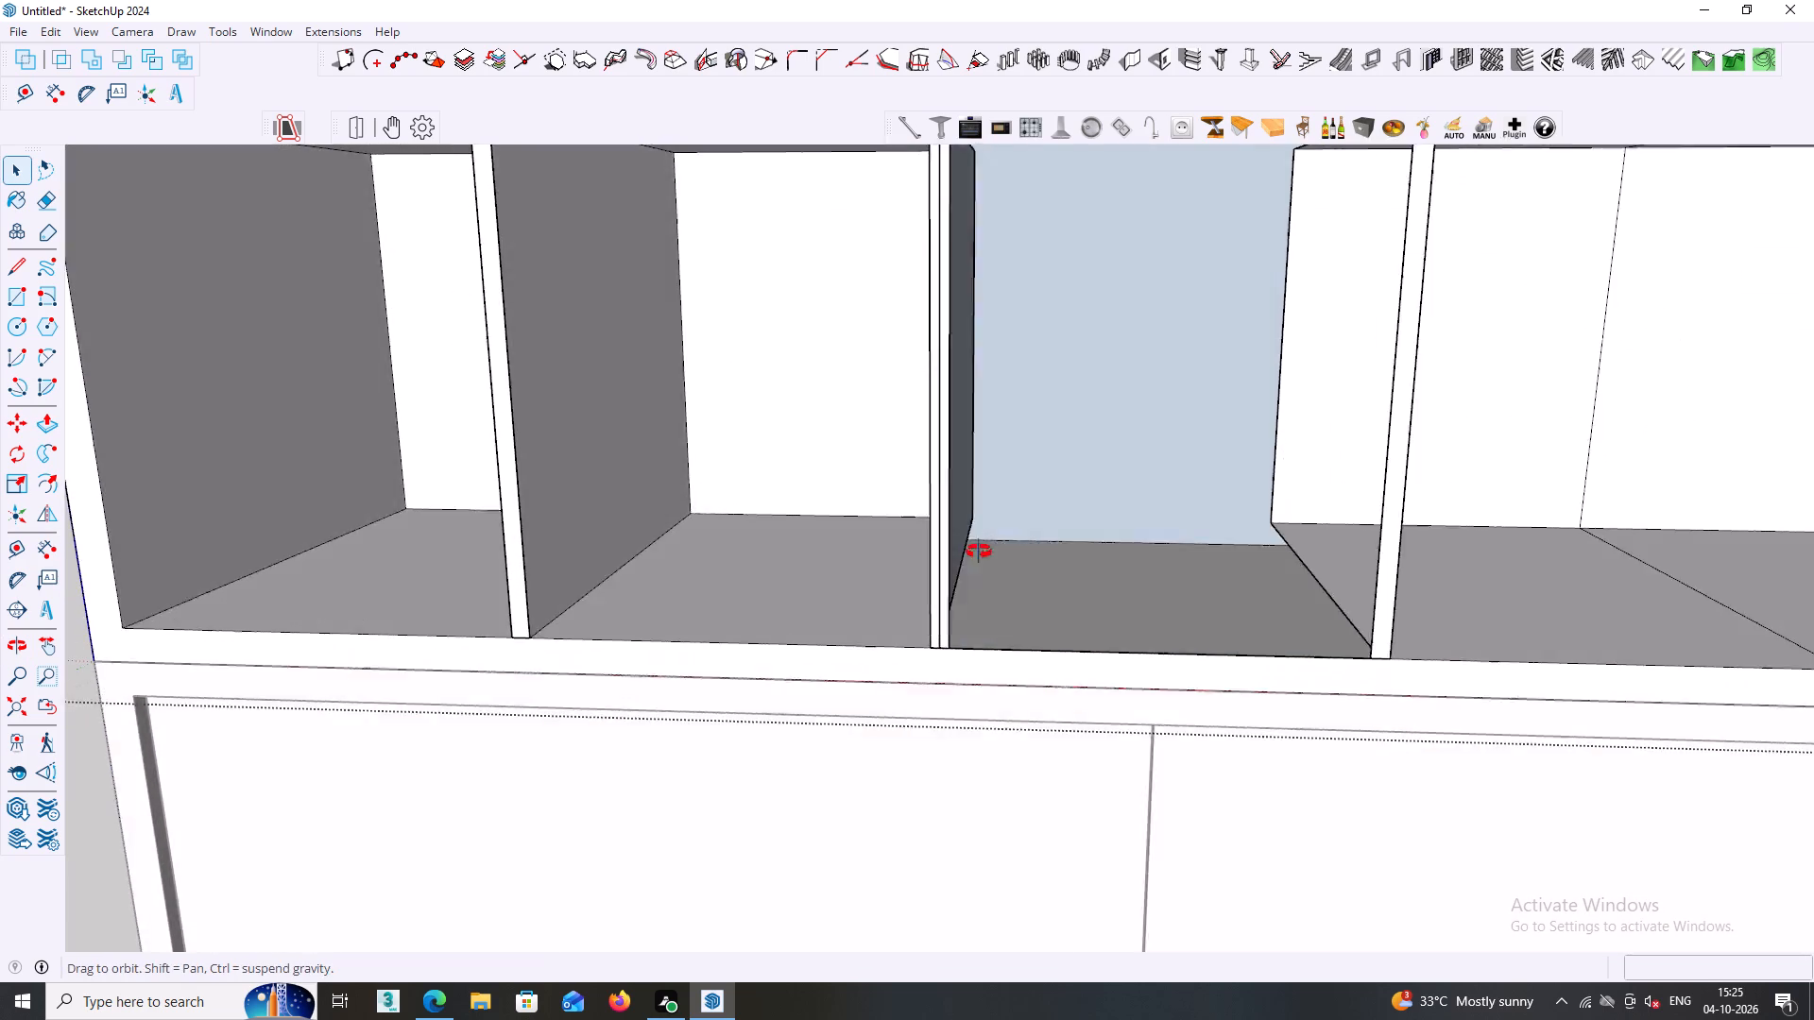
middle_drag(979, 552, 1038, 551)
scroll(1009, 553, up, 3)
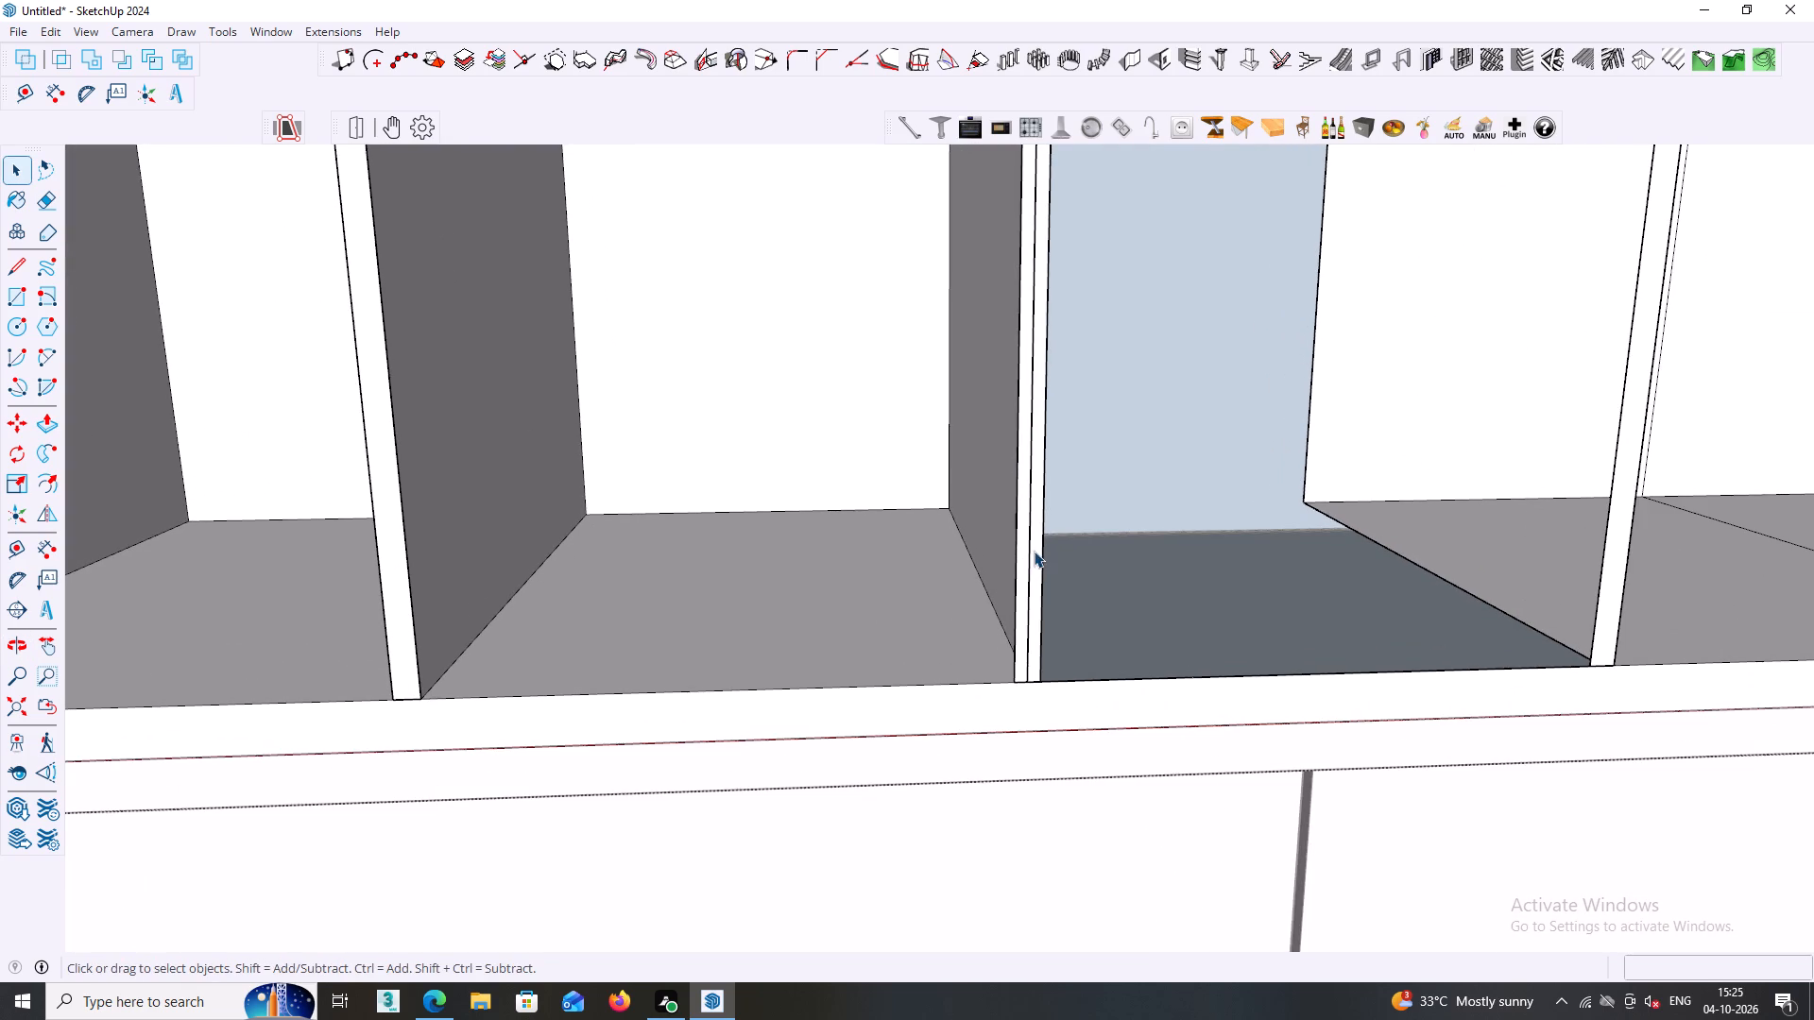
middle_drag(1116, 540, 1117, 535)
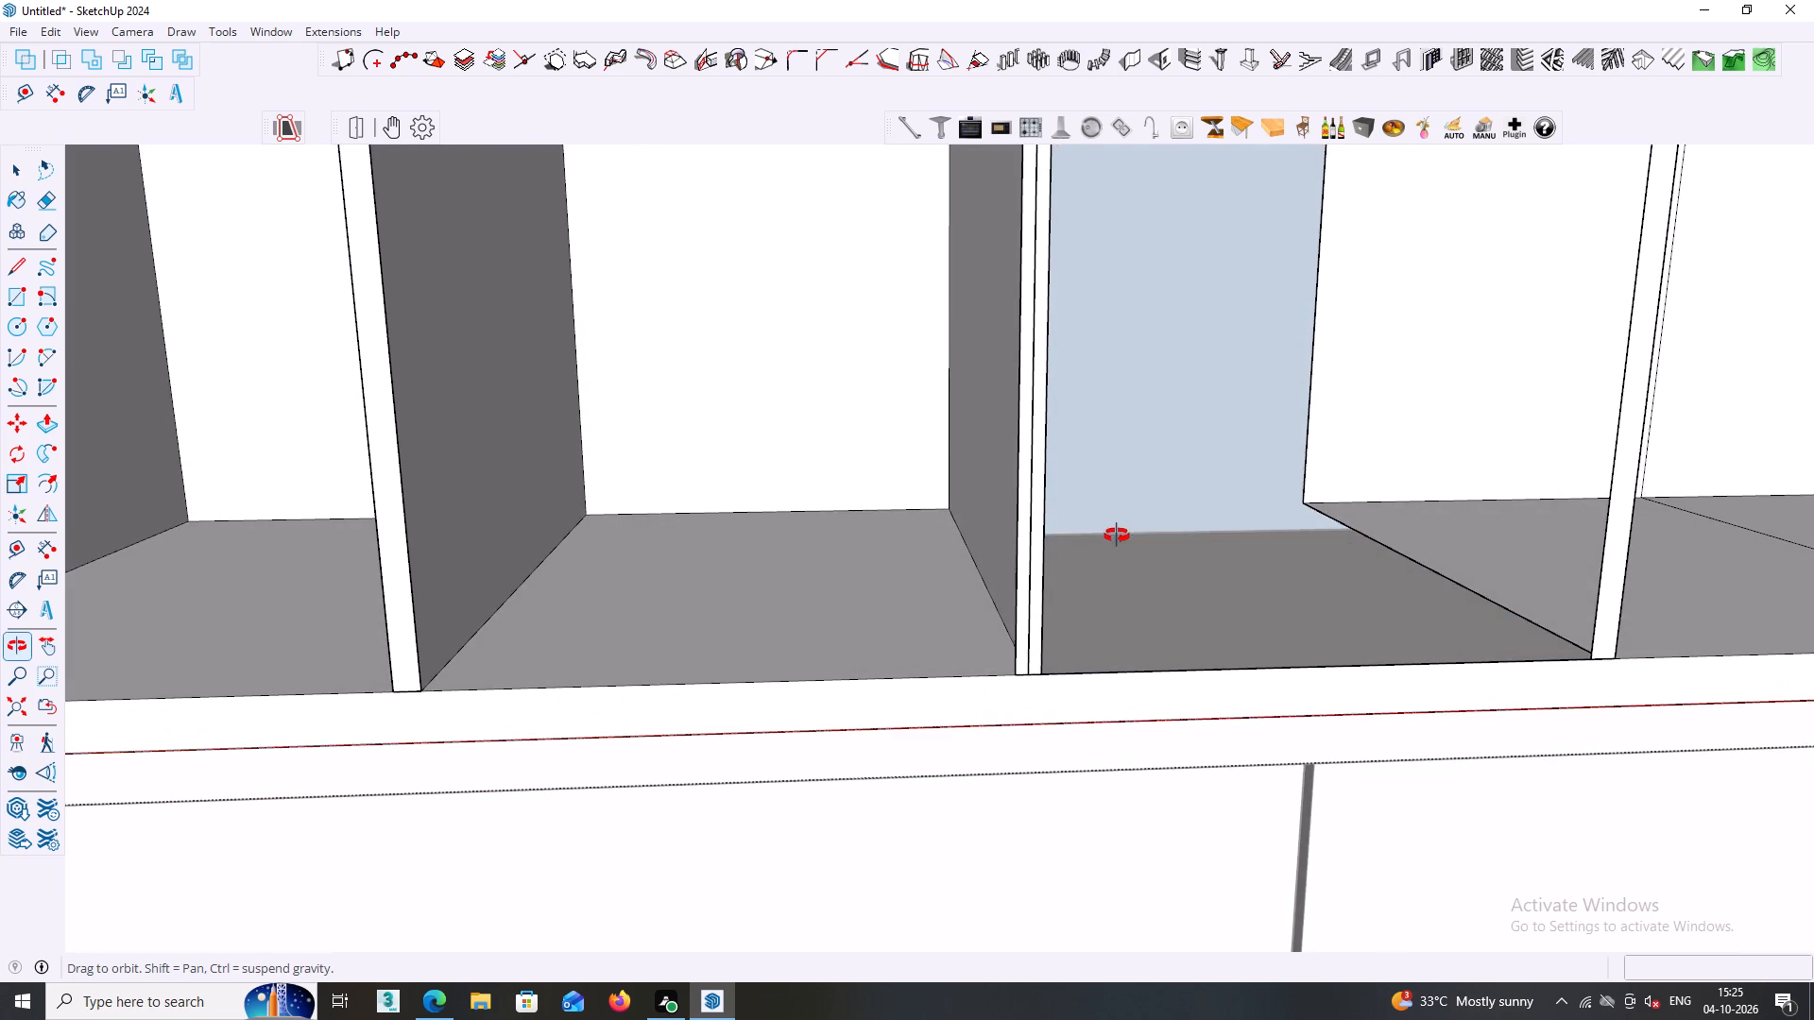
middle_drag(1117, 535, 1147, 545)
Undo the loft modelling, including its hollowed bays, partitions and dividing lines, back to before the loft box was added.
key(ctrl+z)
key(ctrl+z)
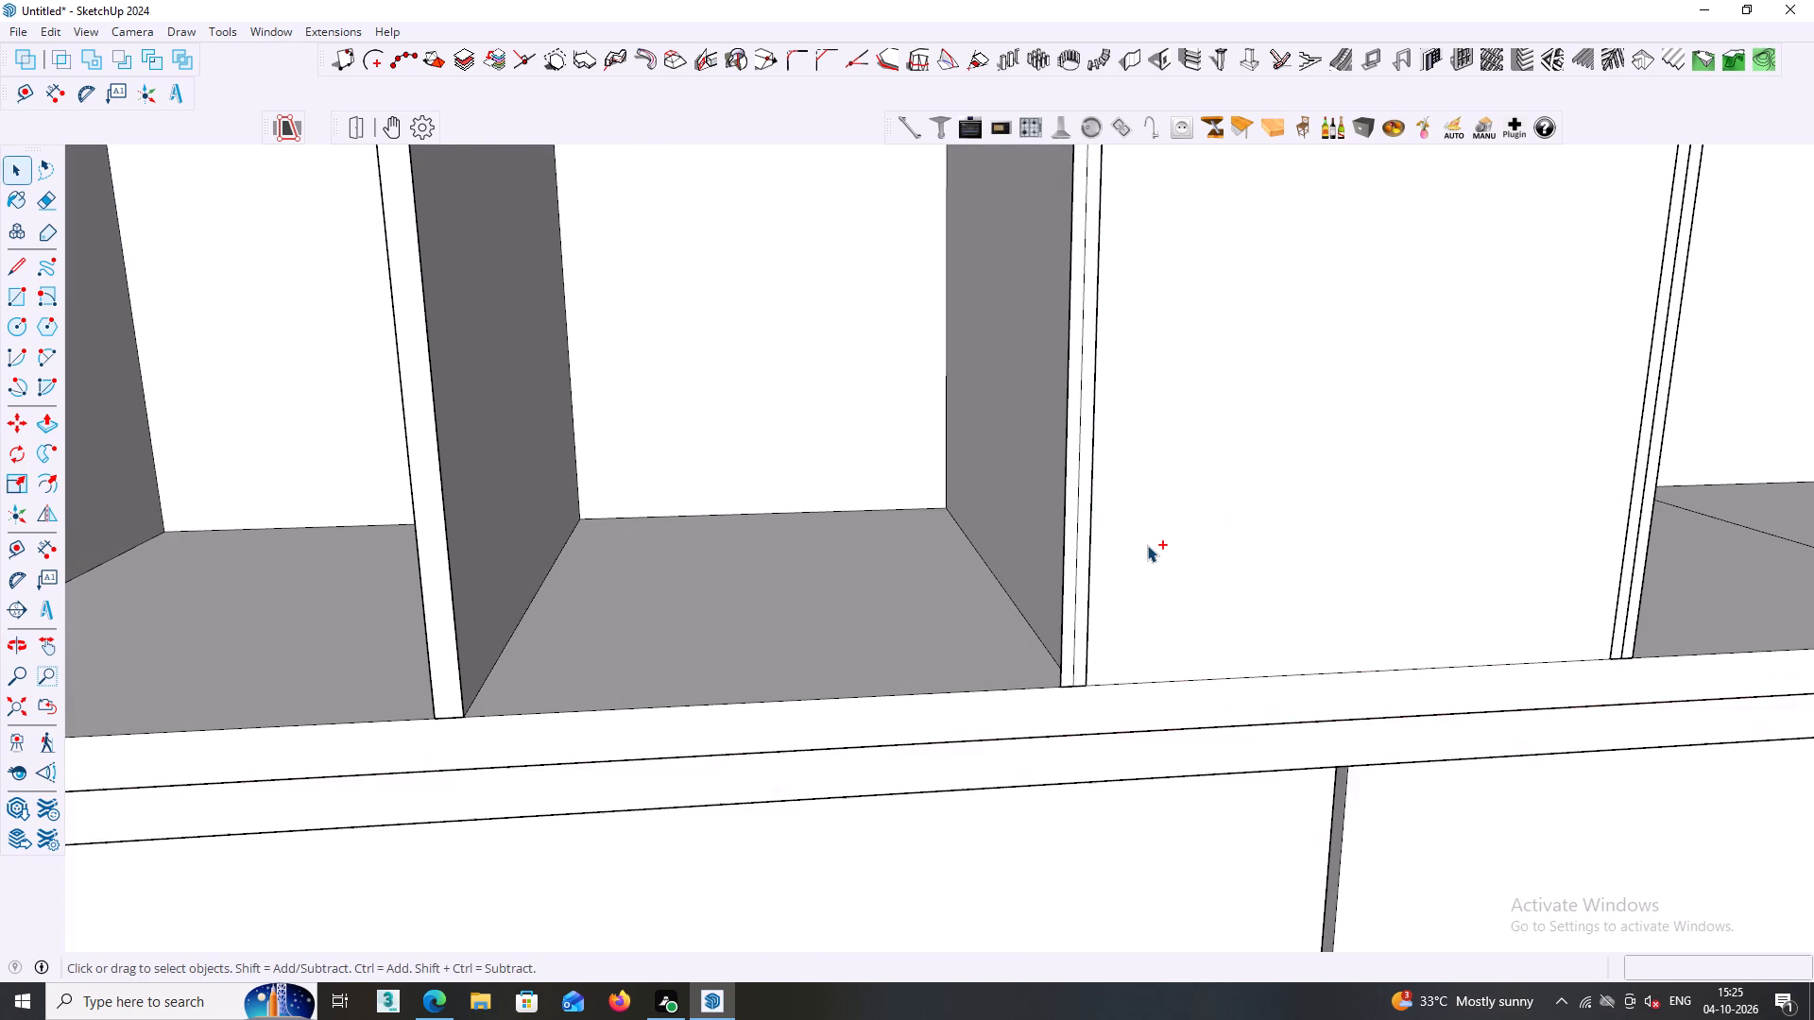
ctrl+scroll(1145, 558, down, 2)
key(ctrl+z)
key(ctrl+z)
key(ctrl+z)
key(ctrl+z)
key(ctrl+z)
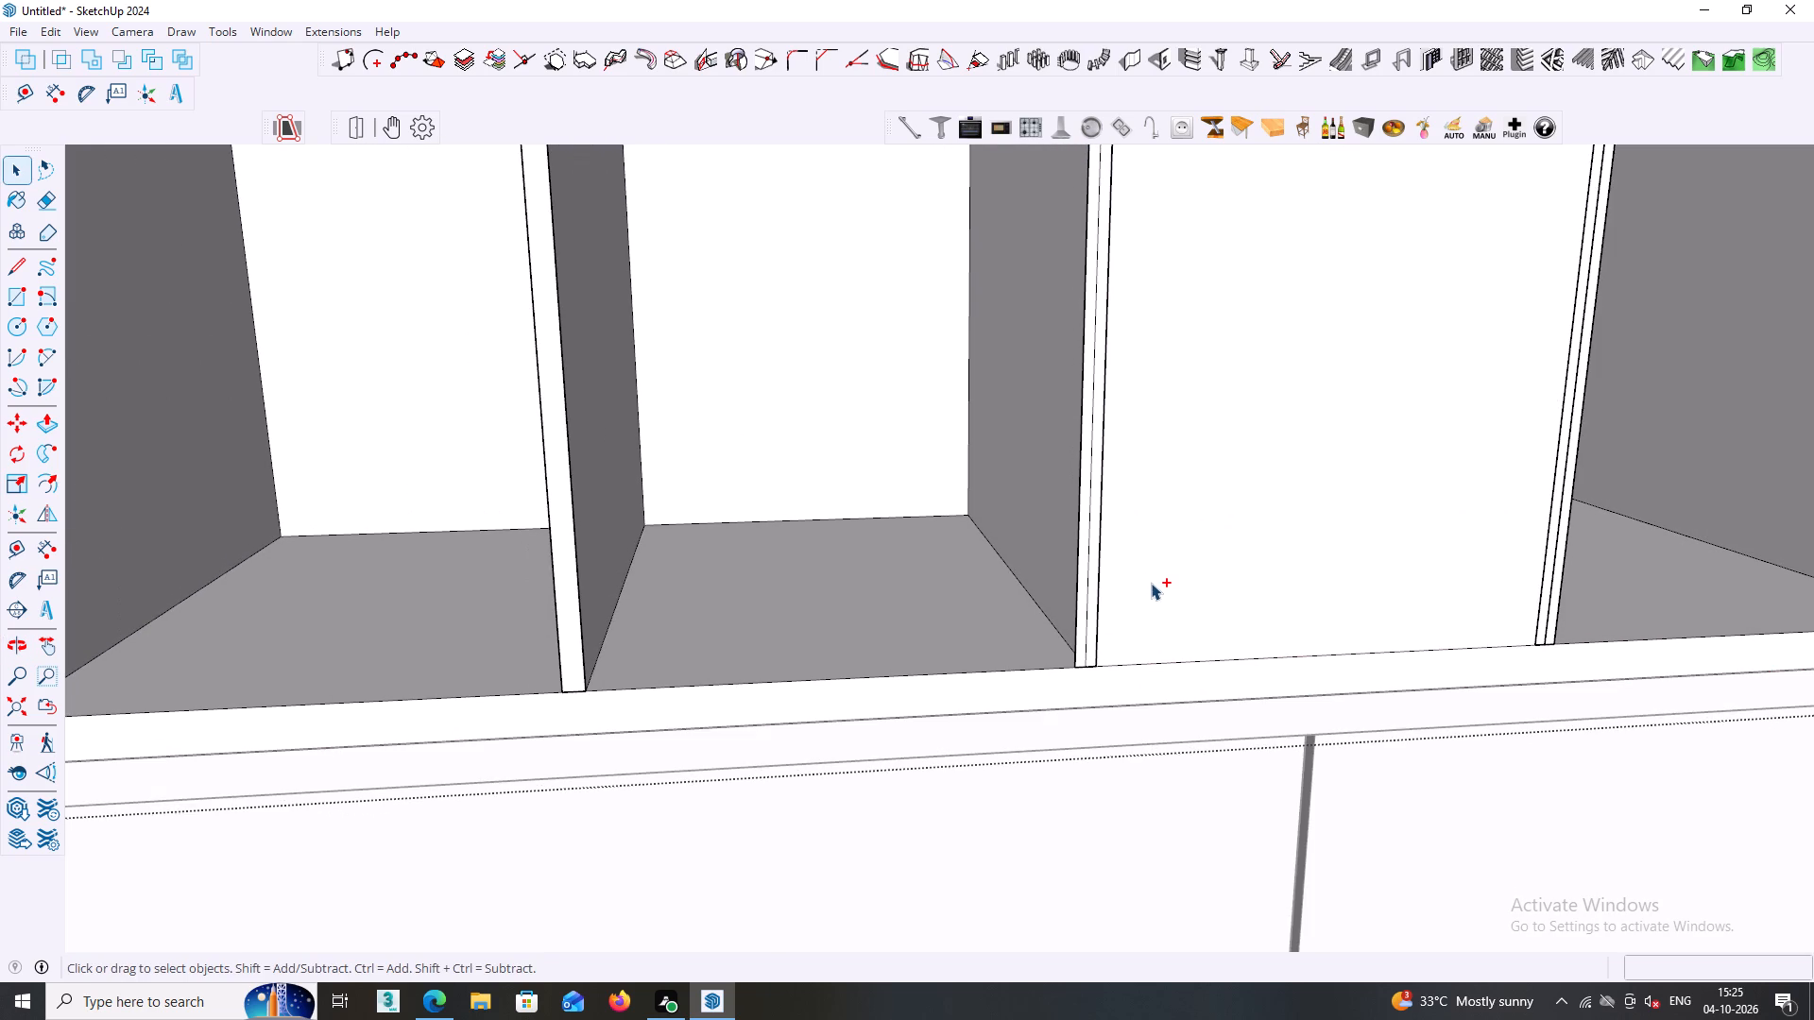
key(ctrl+z)
key(ctrl+z)
key(ctrl+z)
key(ctrl+z)
key(ctrl+z)
key(ctrl+z)
key(ctrl+z)
key(ctrl+z)
key(ctrl+z)
key(ctrl+z)
key(ctrl+z)
key(ctrl+z)
key(ctrl+z)
key(ctrl+z)
key(ctrl+z)
key(ctrl+z)
key(ctrl+z)
key(ctrl+z)
key(ctrl+z)
key(ctrl+z)
key(ctrl+z)
key(ctrl+z)
key(ctrl+z)
key(ctrl+z)
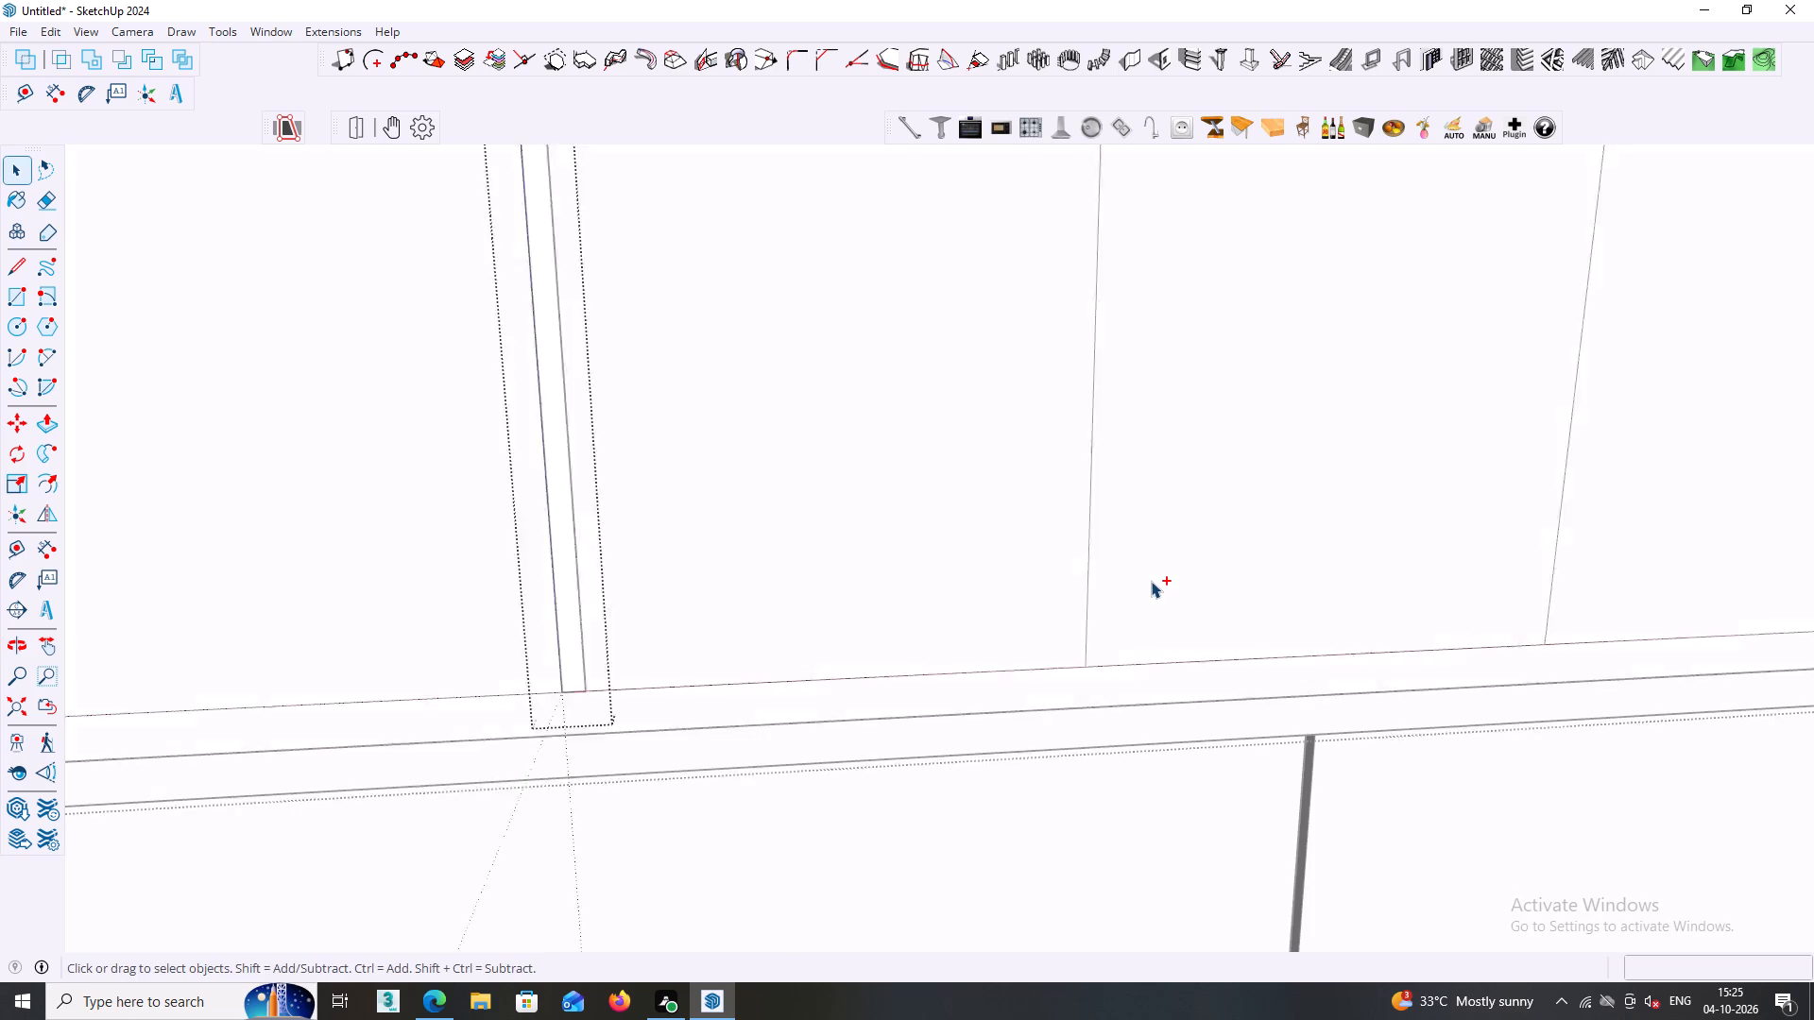
key(ctrl+z)
key(ctrl+z)
key(ctrl+z)
key(ctrl+z)
key(ctrl+z)
key(ctrl+z)
key(ctrl+z)
key(ctrl+z)
key(ctrl+z)
key(ctrl+z)
key(ctrl+z)
key(ctrl+z)
key(ctrl+z)
key(ctrl+z)
key(ctrl+z)
key(ctrl+z)
key(ctrl+z)
key(ctrl+z)
key(ctrl+z)
key(ctrl+z)
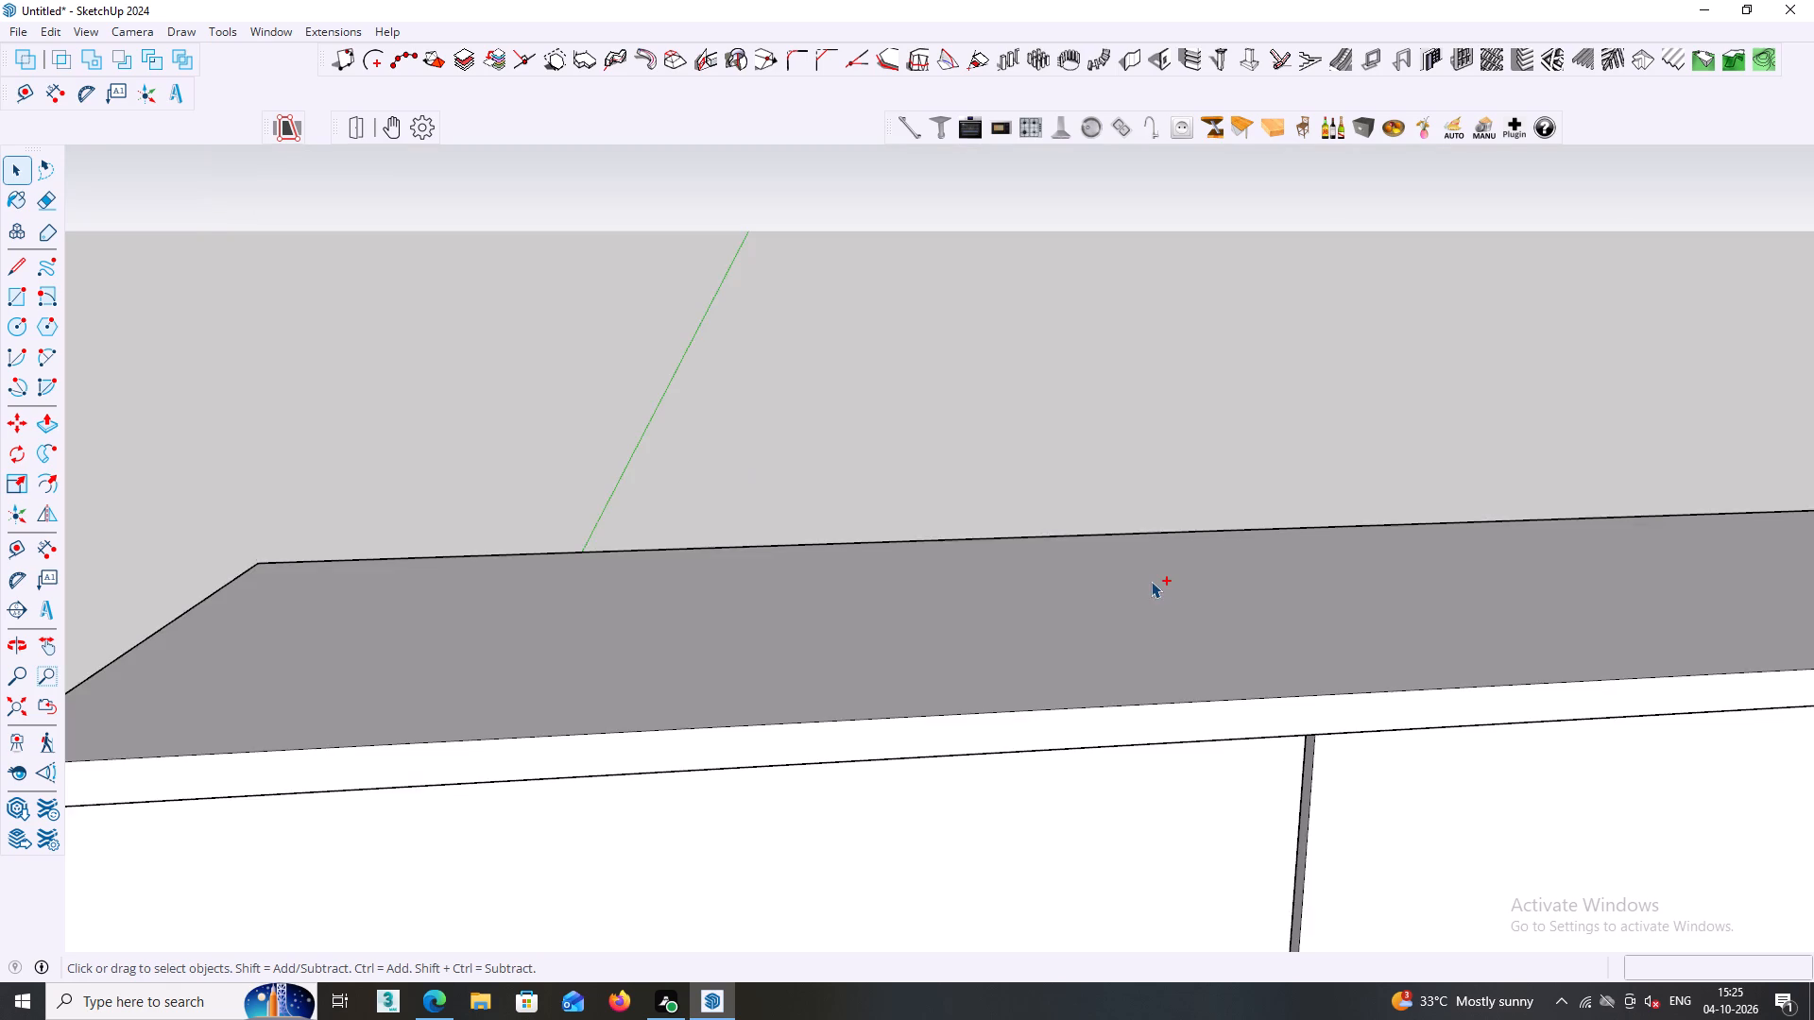
Redo the loft box and the inset rectangle on its front face, then leave the loft group.
scroll(1151, 581, down, 12)
middle_drag(1151, 585, 1153, 594)
middle_click(1157, 577)
middle_drag(1155, 567, 1153, 585)
key(ctrl+y)
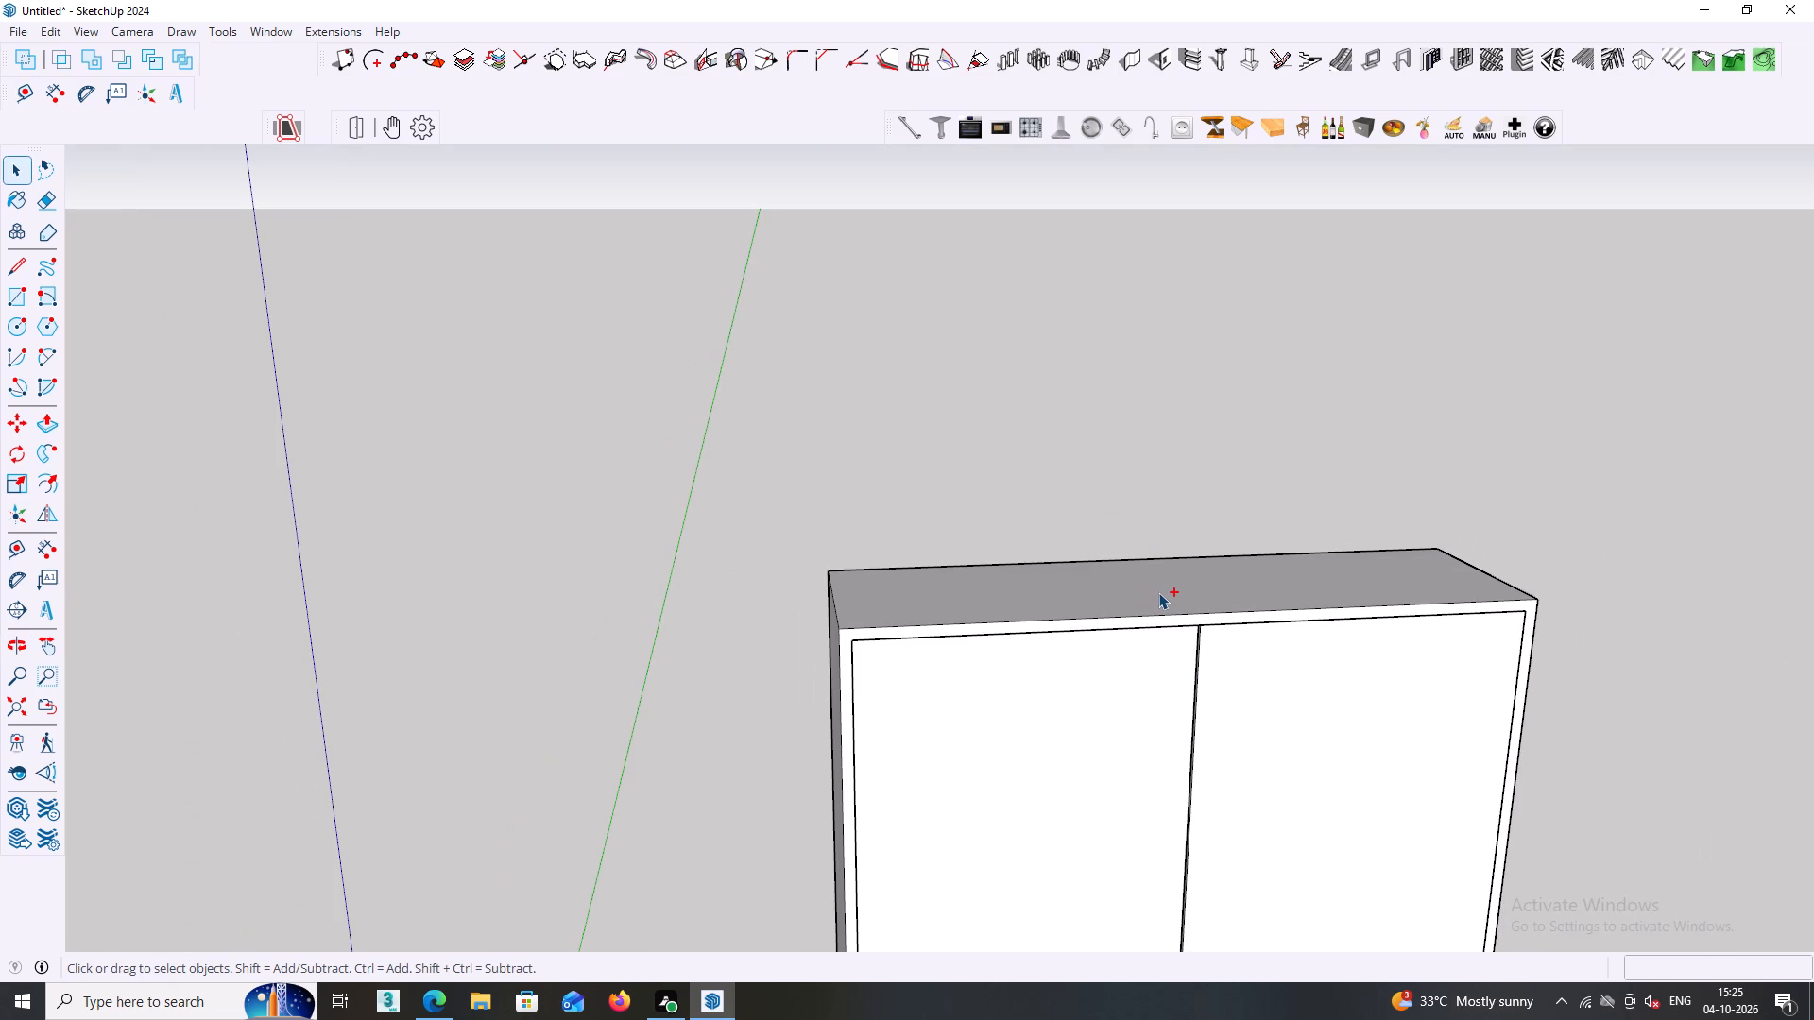
key(ctrl+y)
key(ctrl+y)
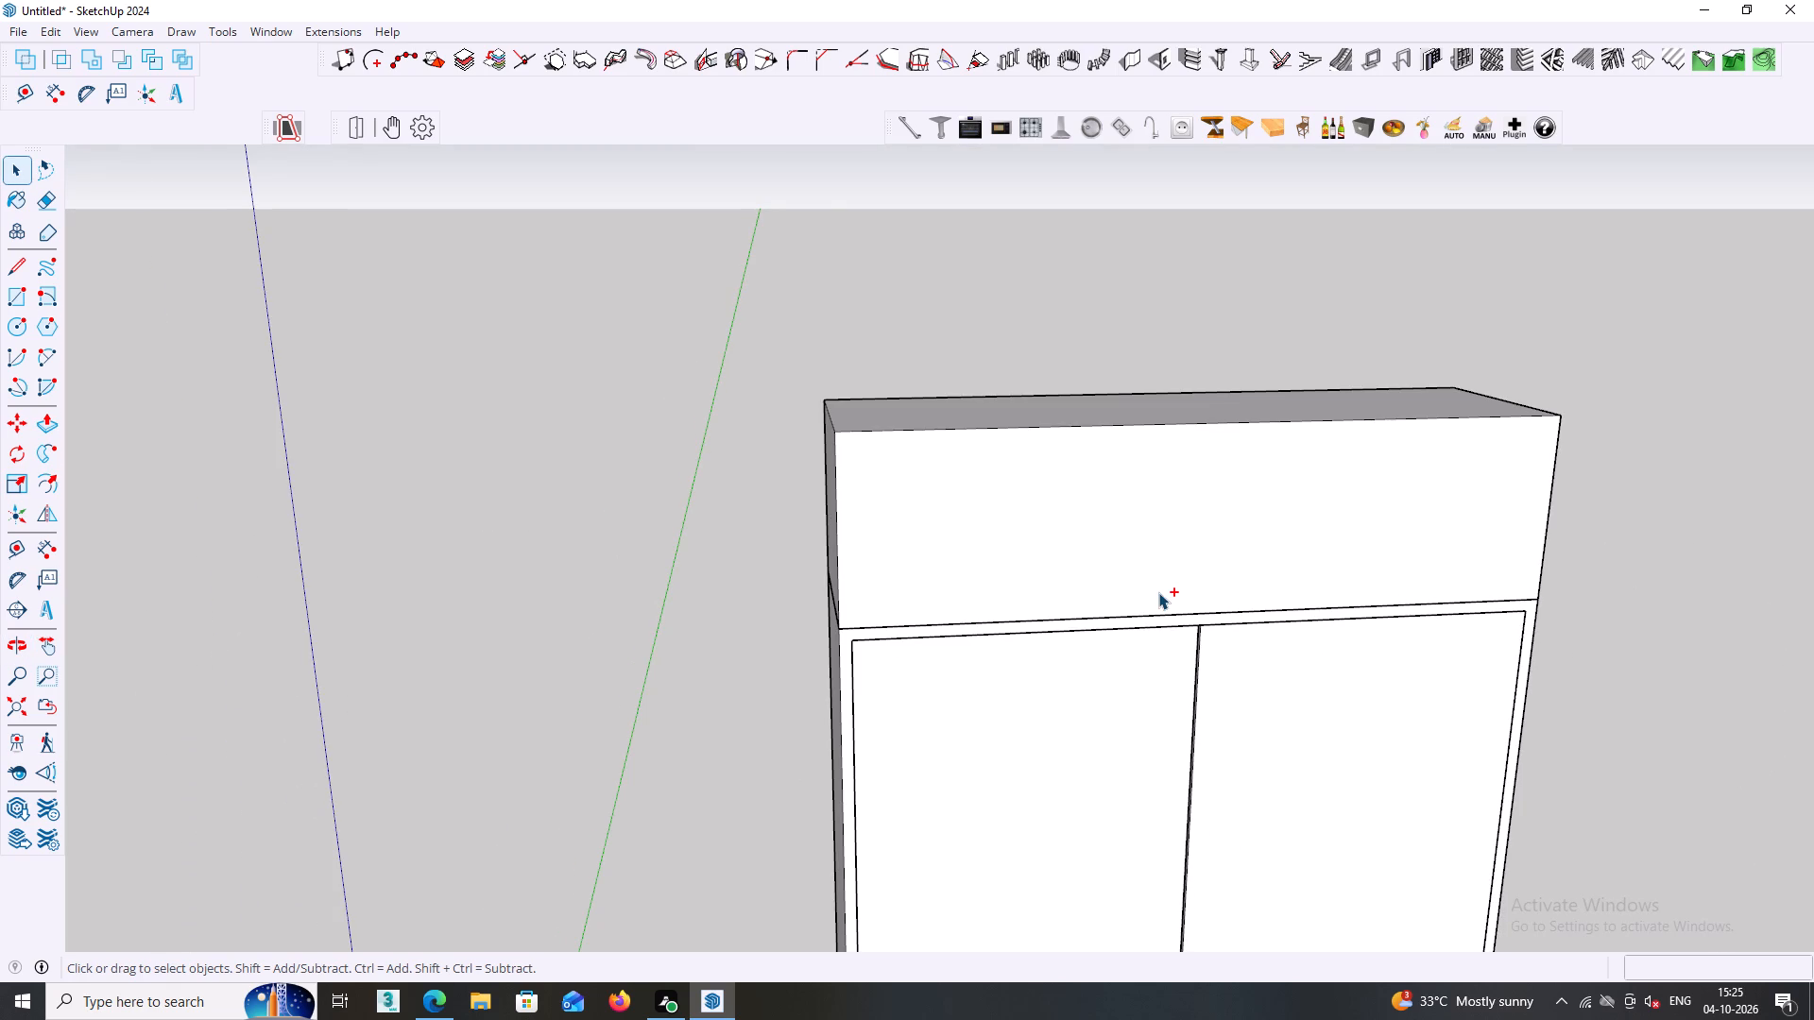
key(ctrl+y)
key(ctrl+y)
key(ctrl+y)
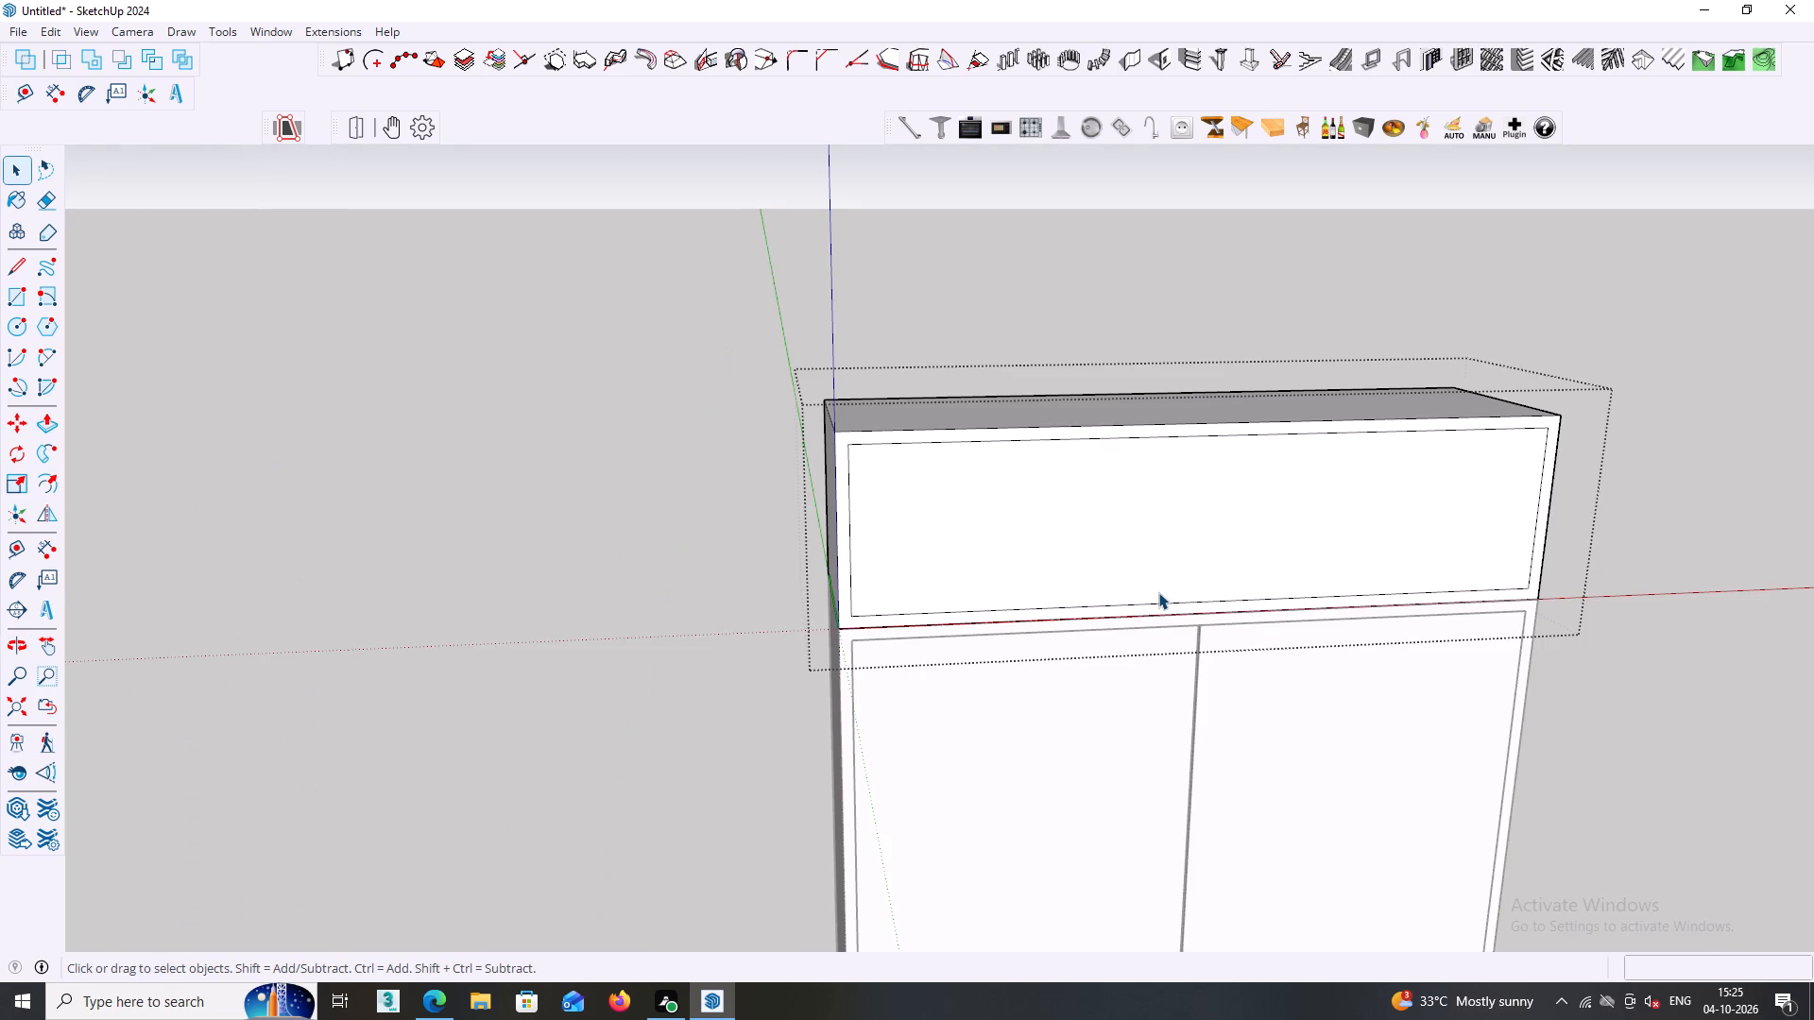
click(681, 704)
Inside the loft group, divide the upper edge of the front inset rectangle into 5 equal segments.
scroll(881, 554, up, 3)
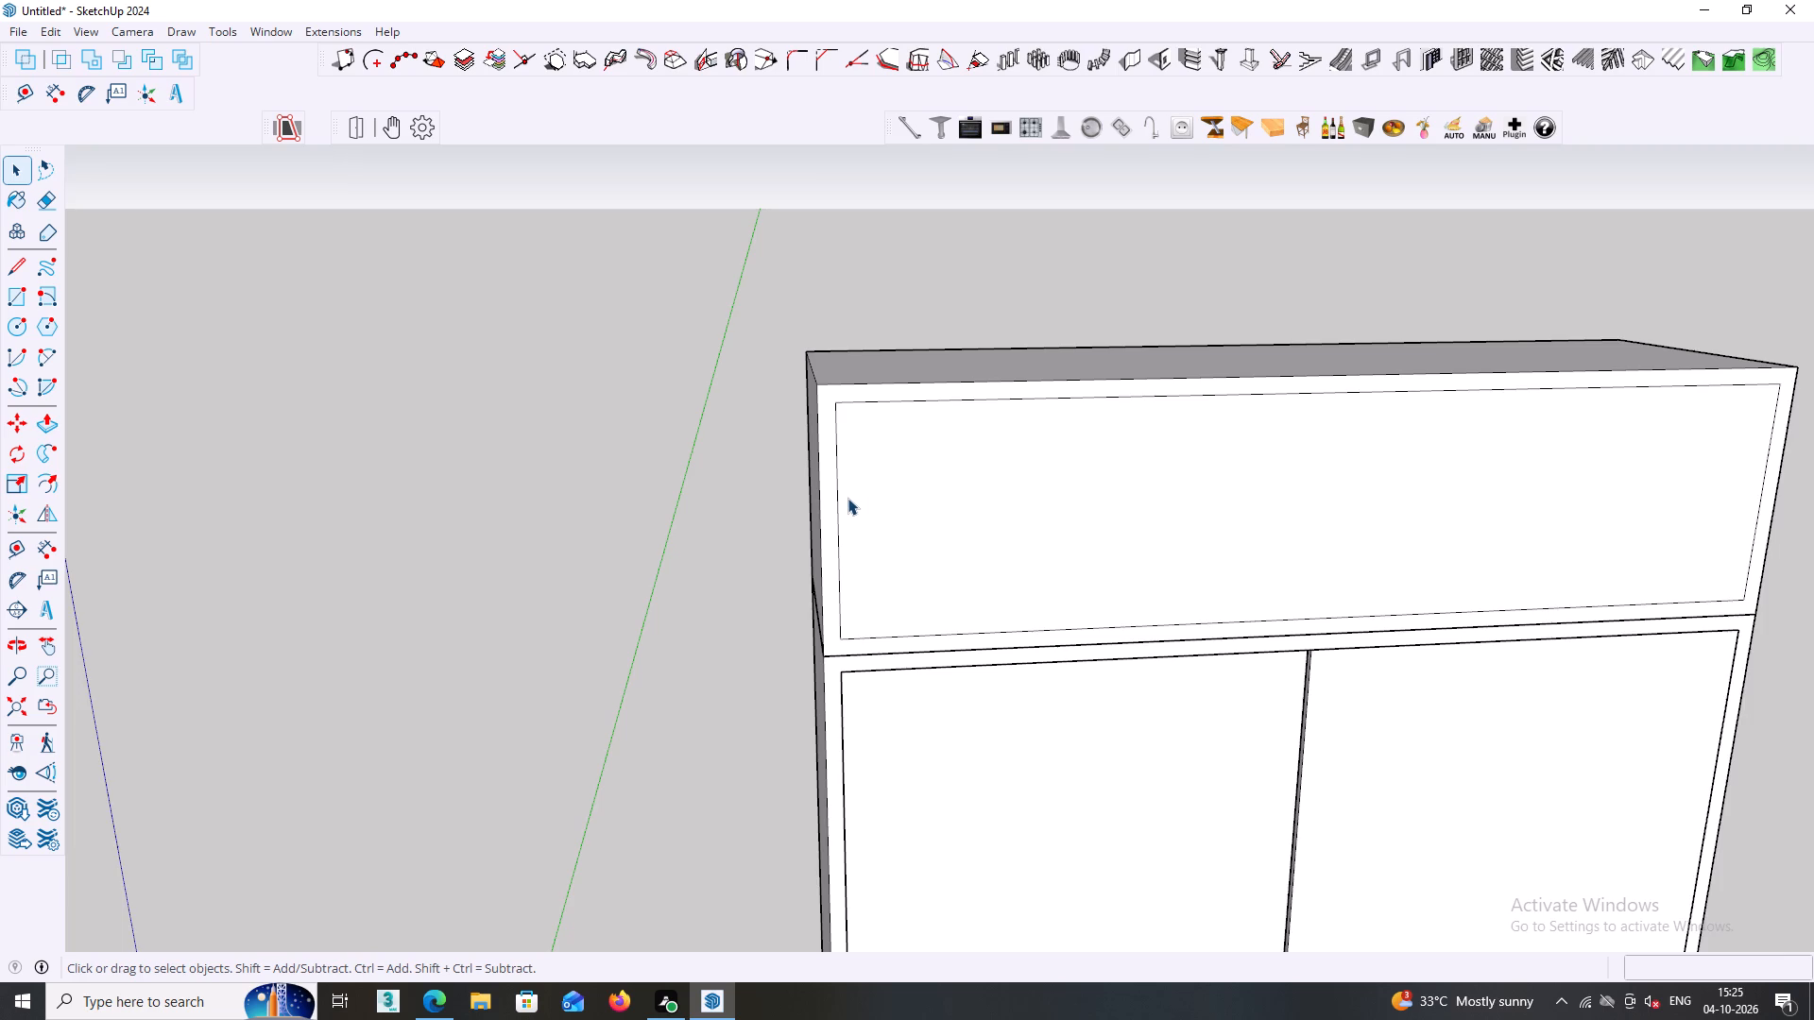
scroll(847, 498, up, 1)
shift+middle_drag(872, 501, 664, 453)
scroll(796, 467, down, 2)
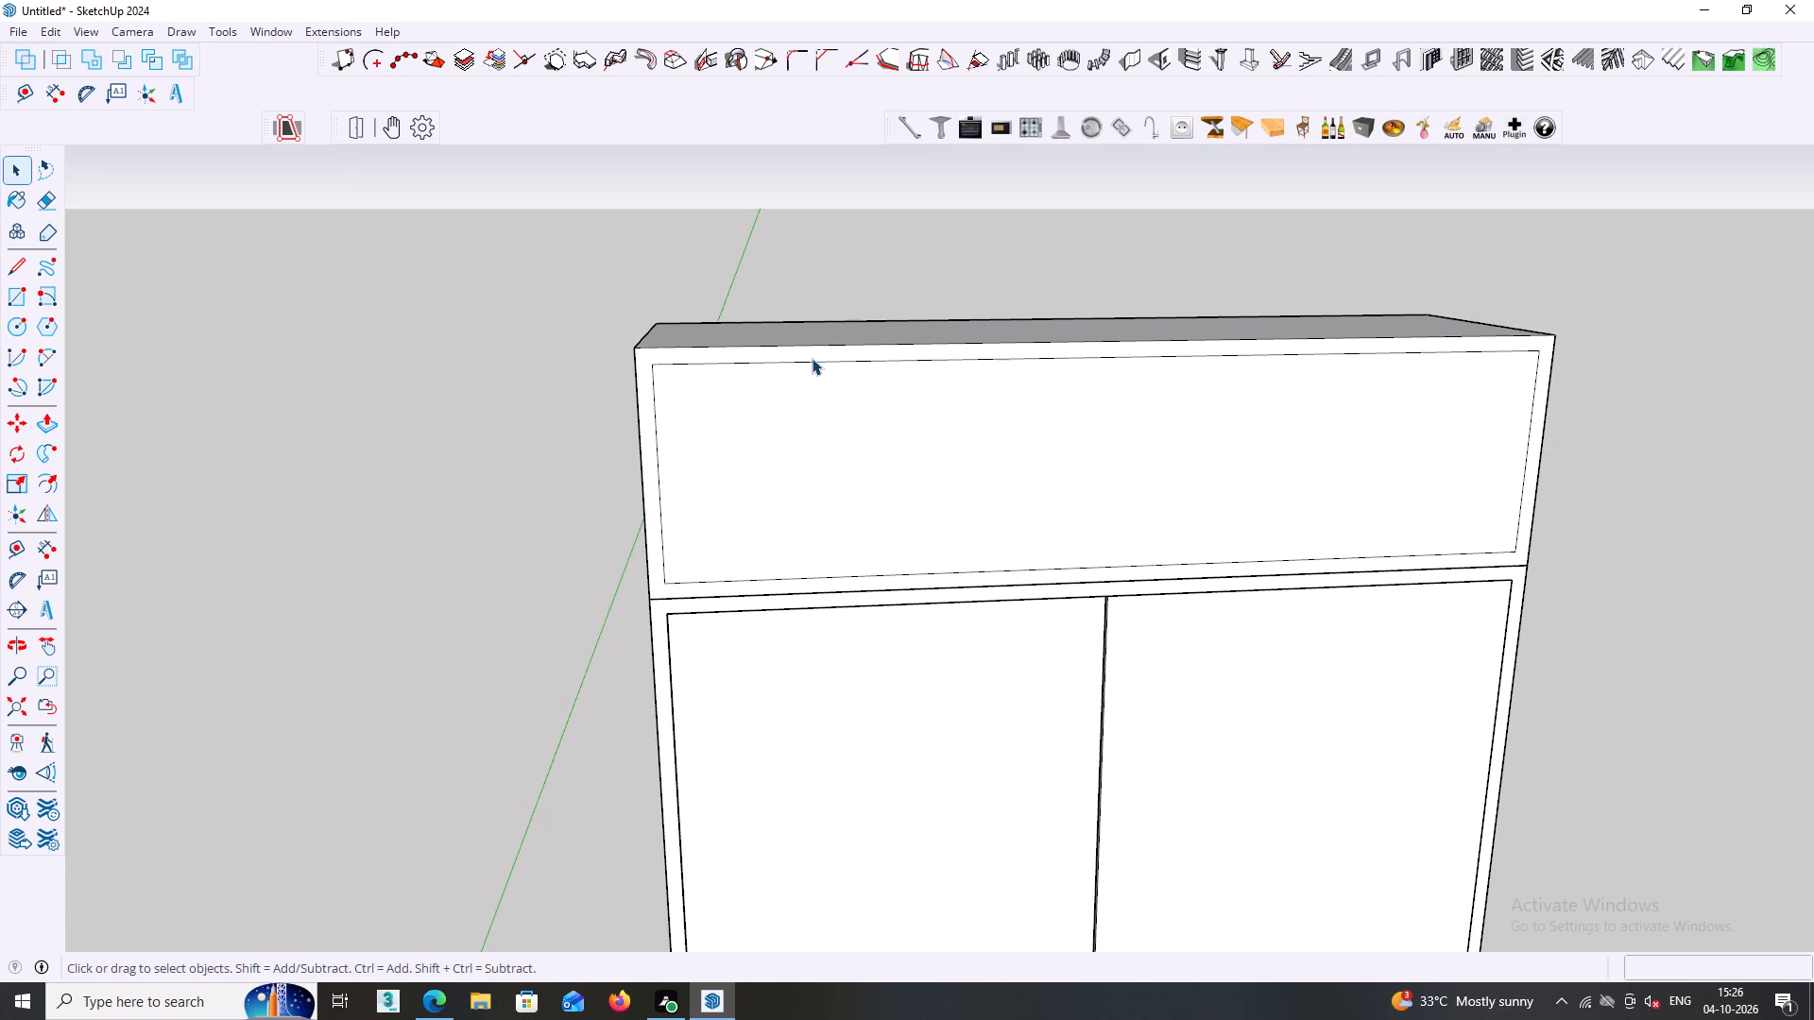
click(812, 358)
click(813, 363)
double_click(830, 408)
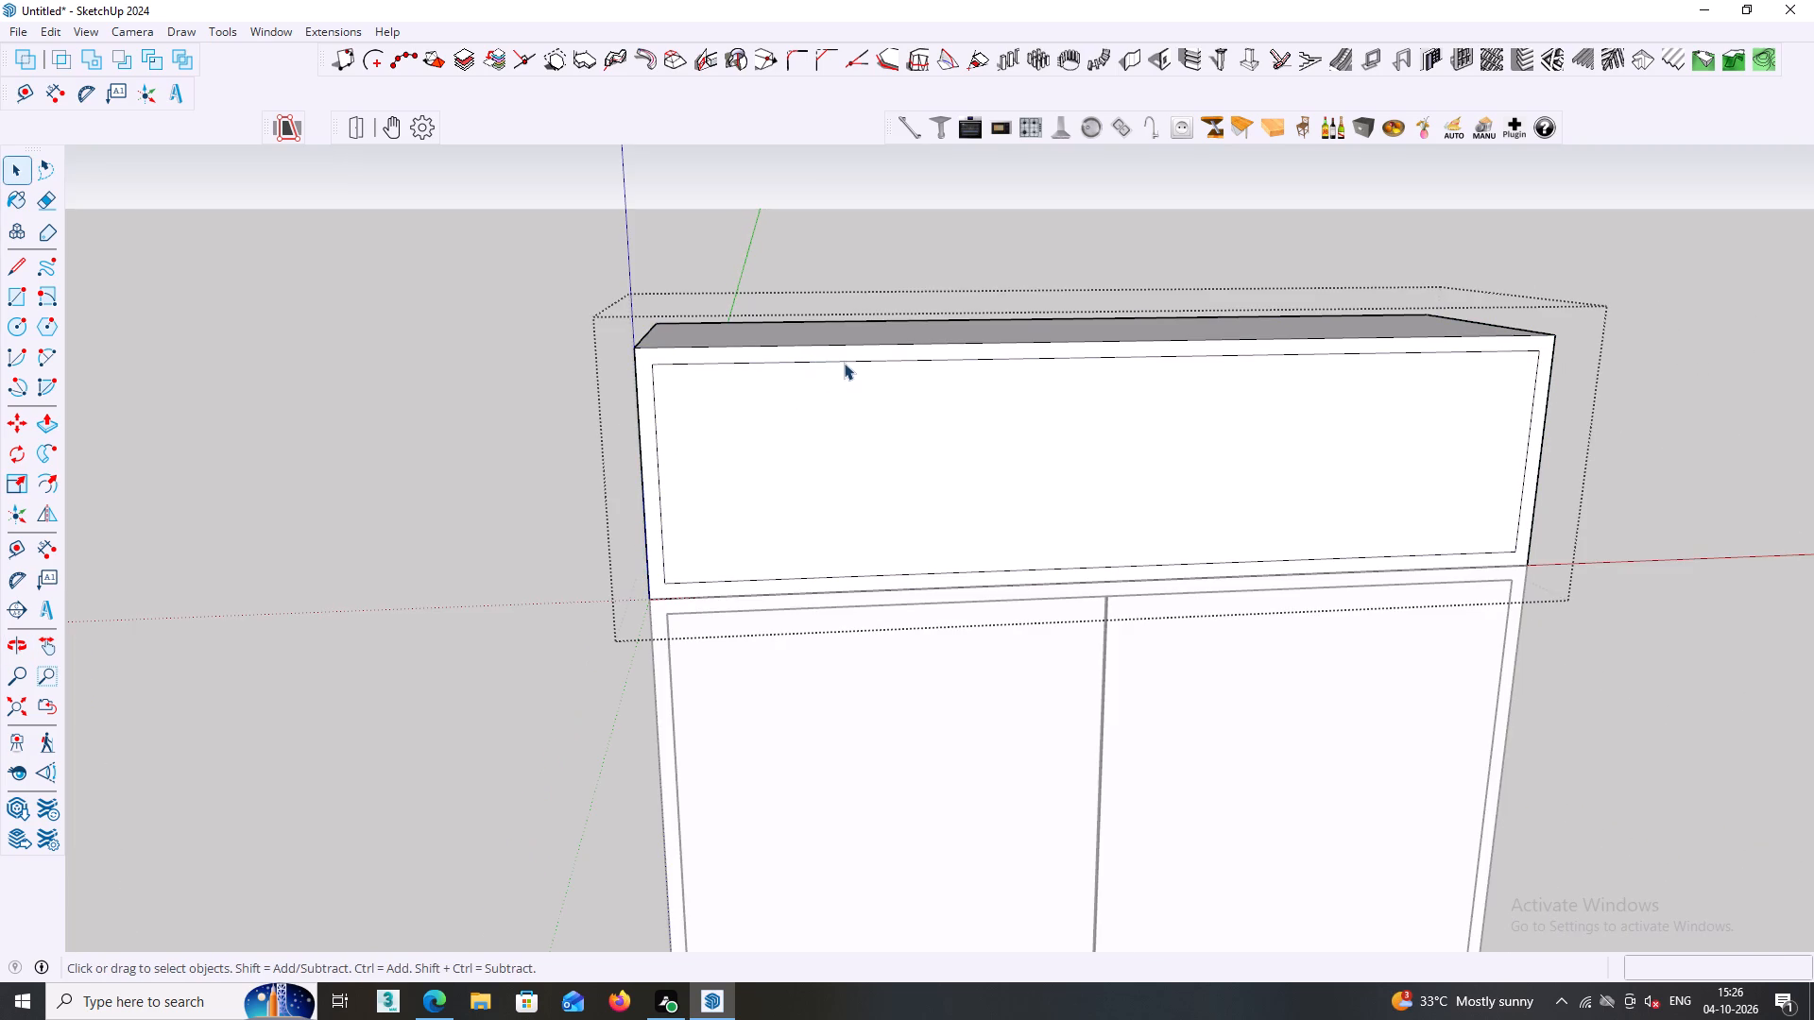
click(845, 358)
click(847, 362)
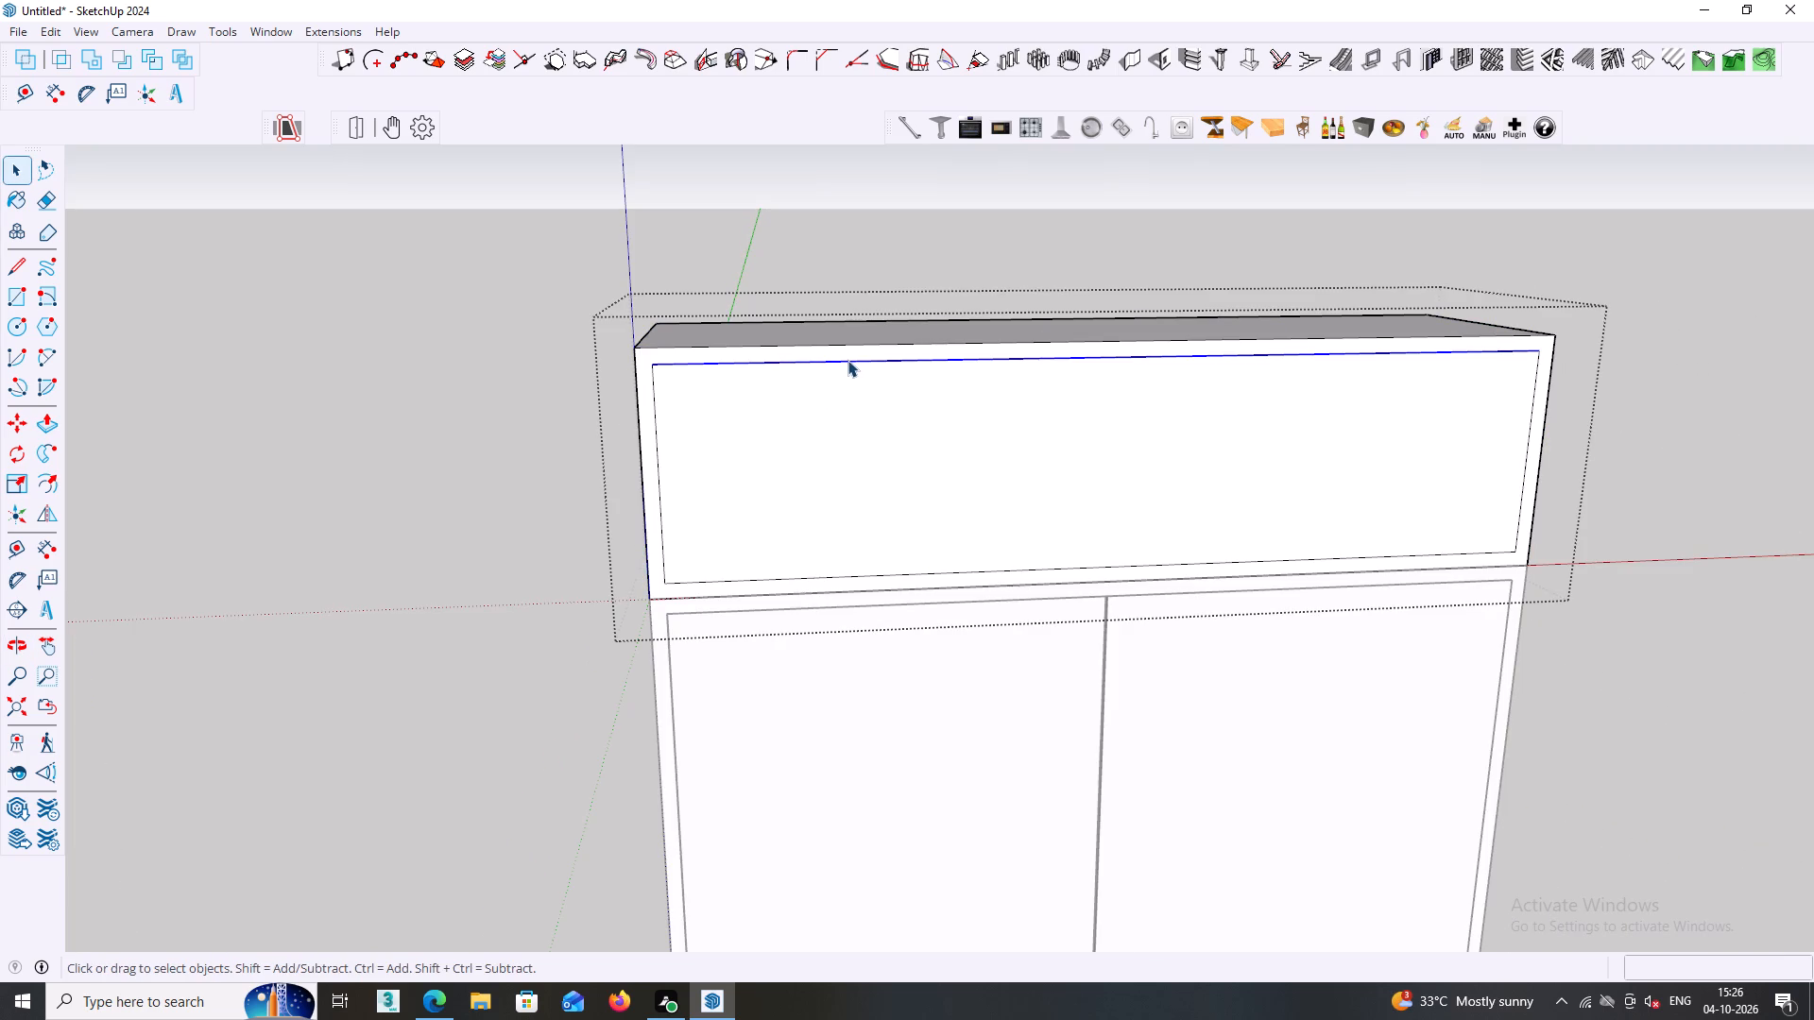
right_click(847, 360)
click(944, 539)
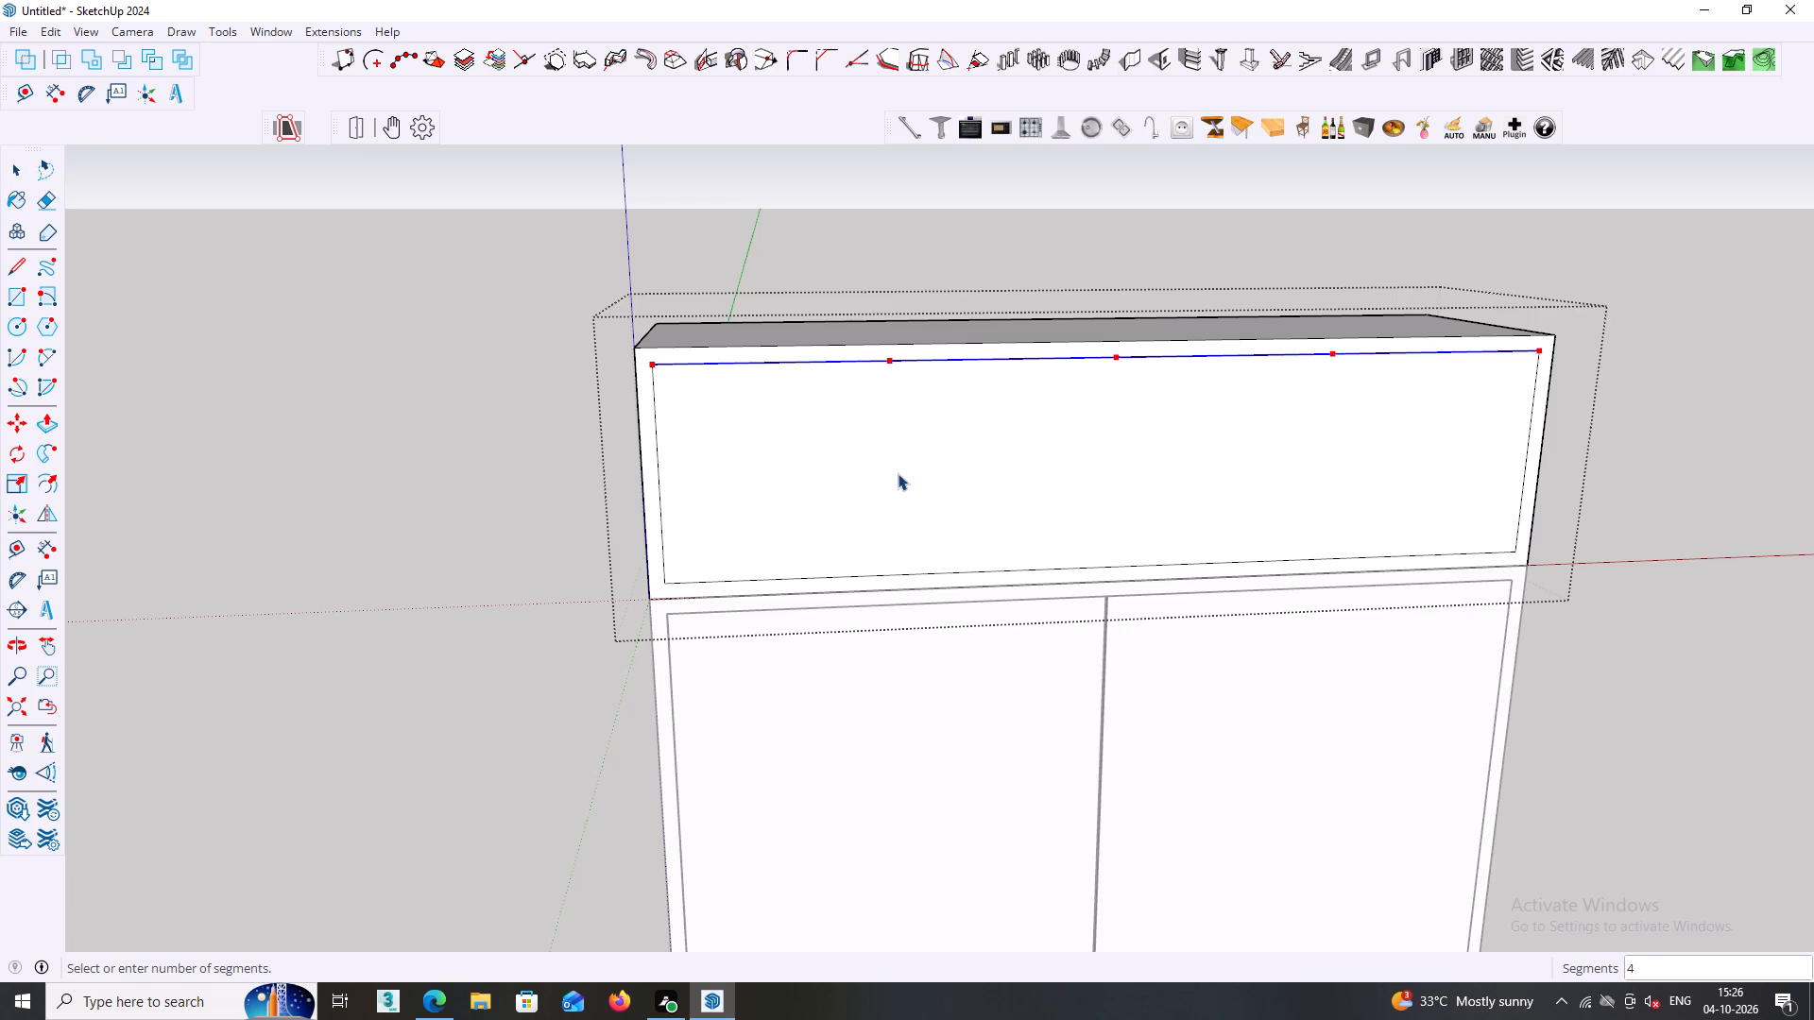
click(847, 470)
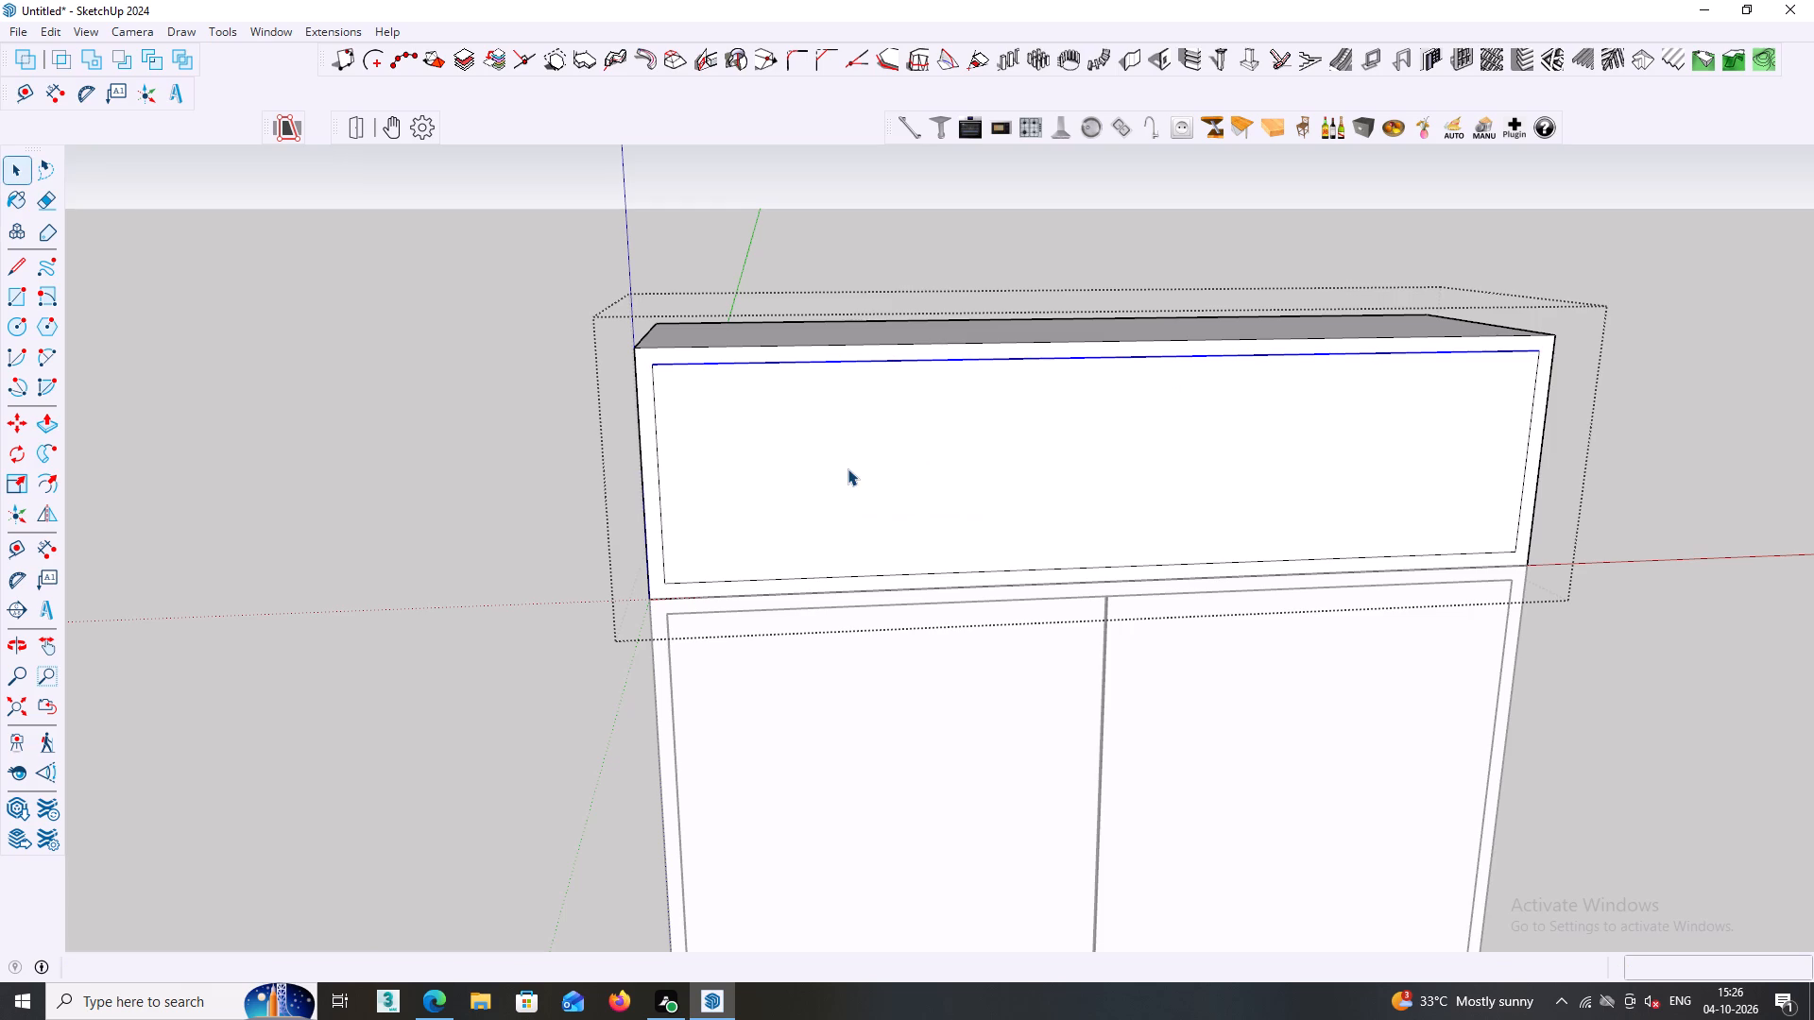
Draw four vertical lines from the division points down to the inset rectangle's lower edge, forming five bays.
key(l)
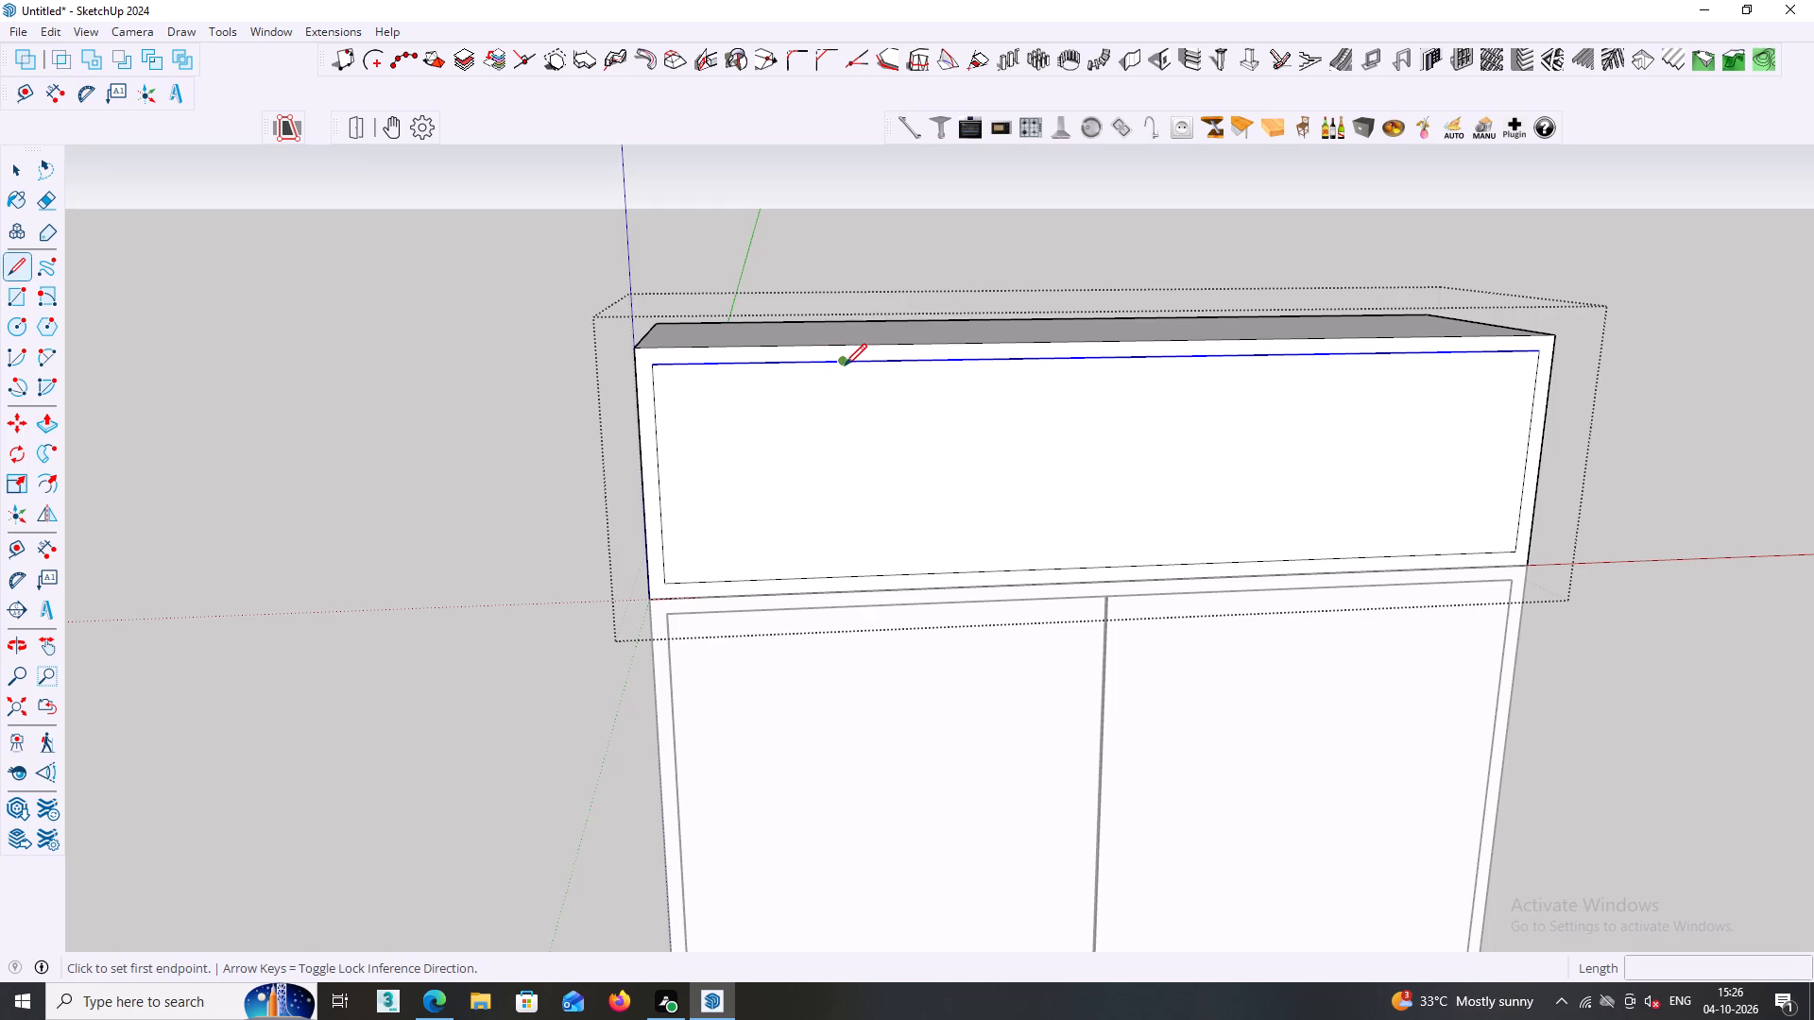
click(846, 365)
click(851, 576)
click(1025, 358)
click(1029, 571)
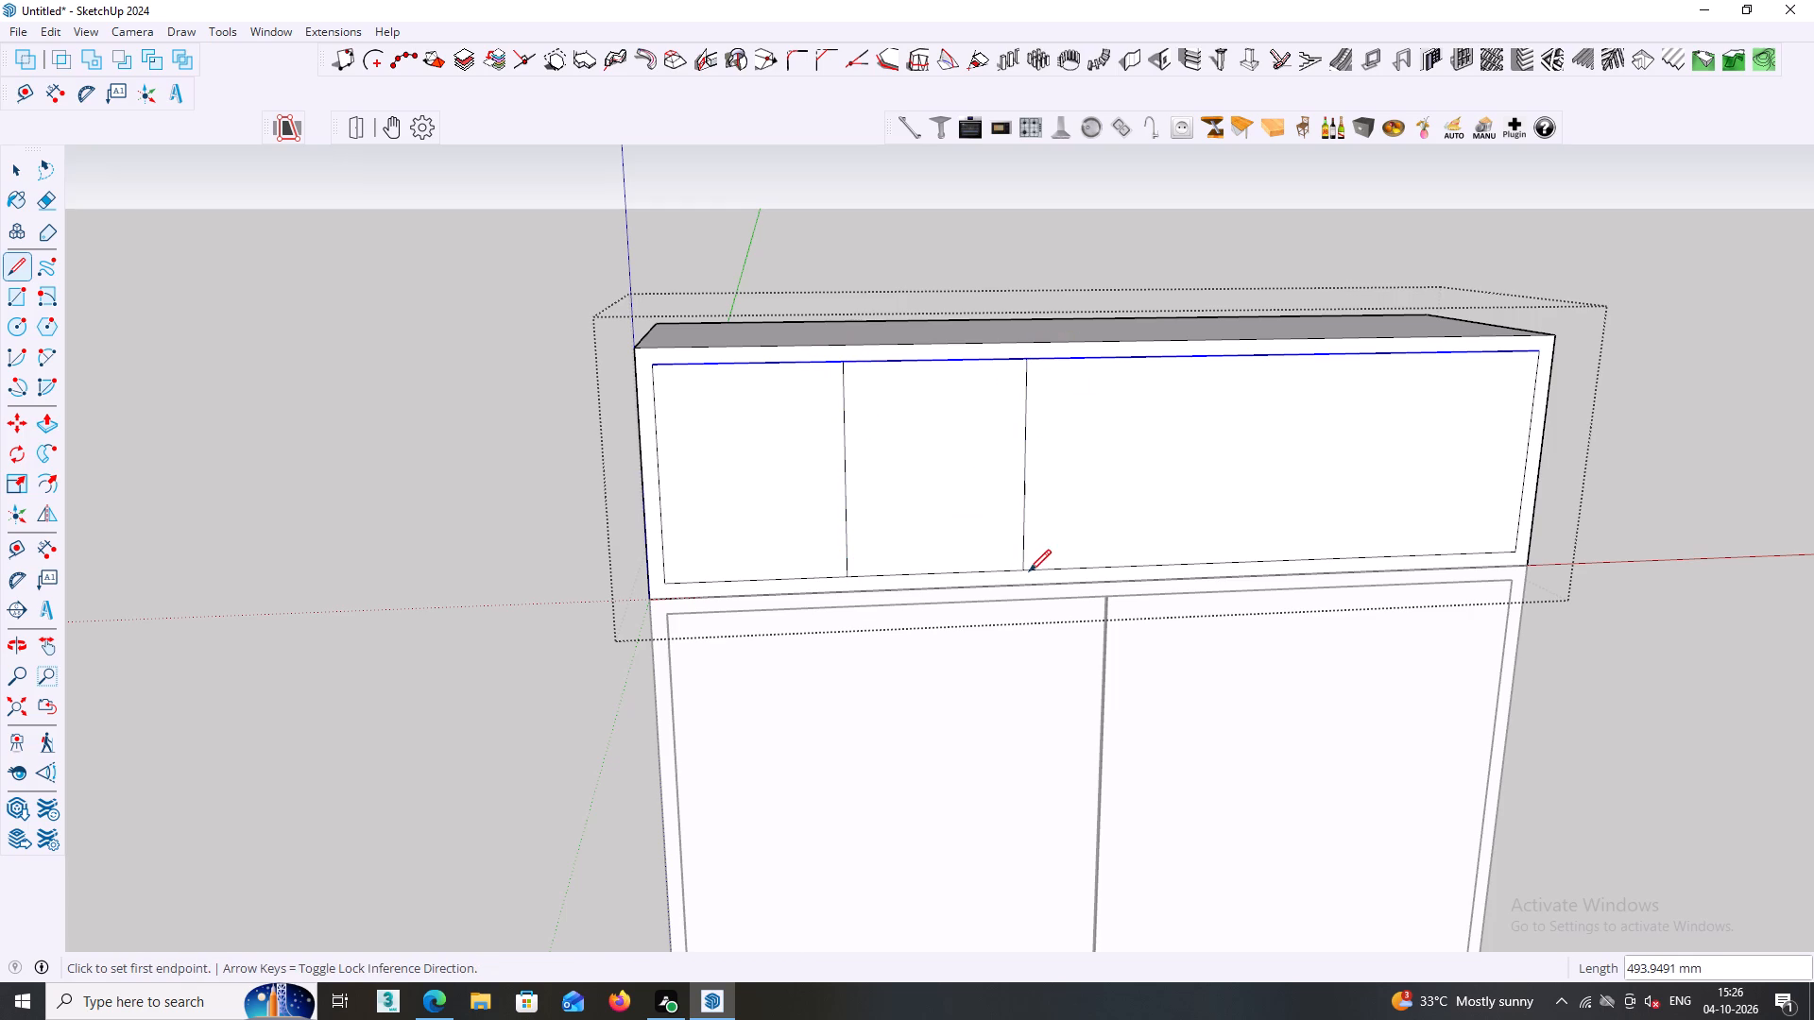
click(1202, 356)
click(1200, 568)
click(1374, 351)
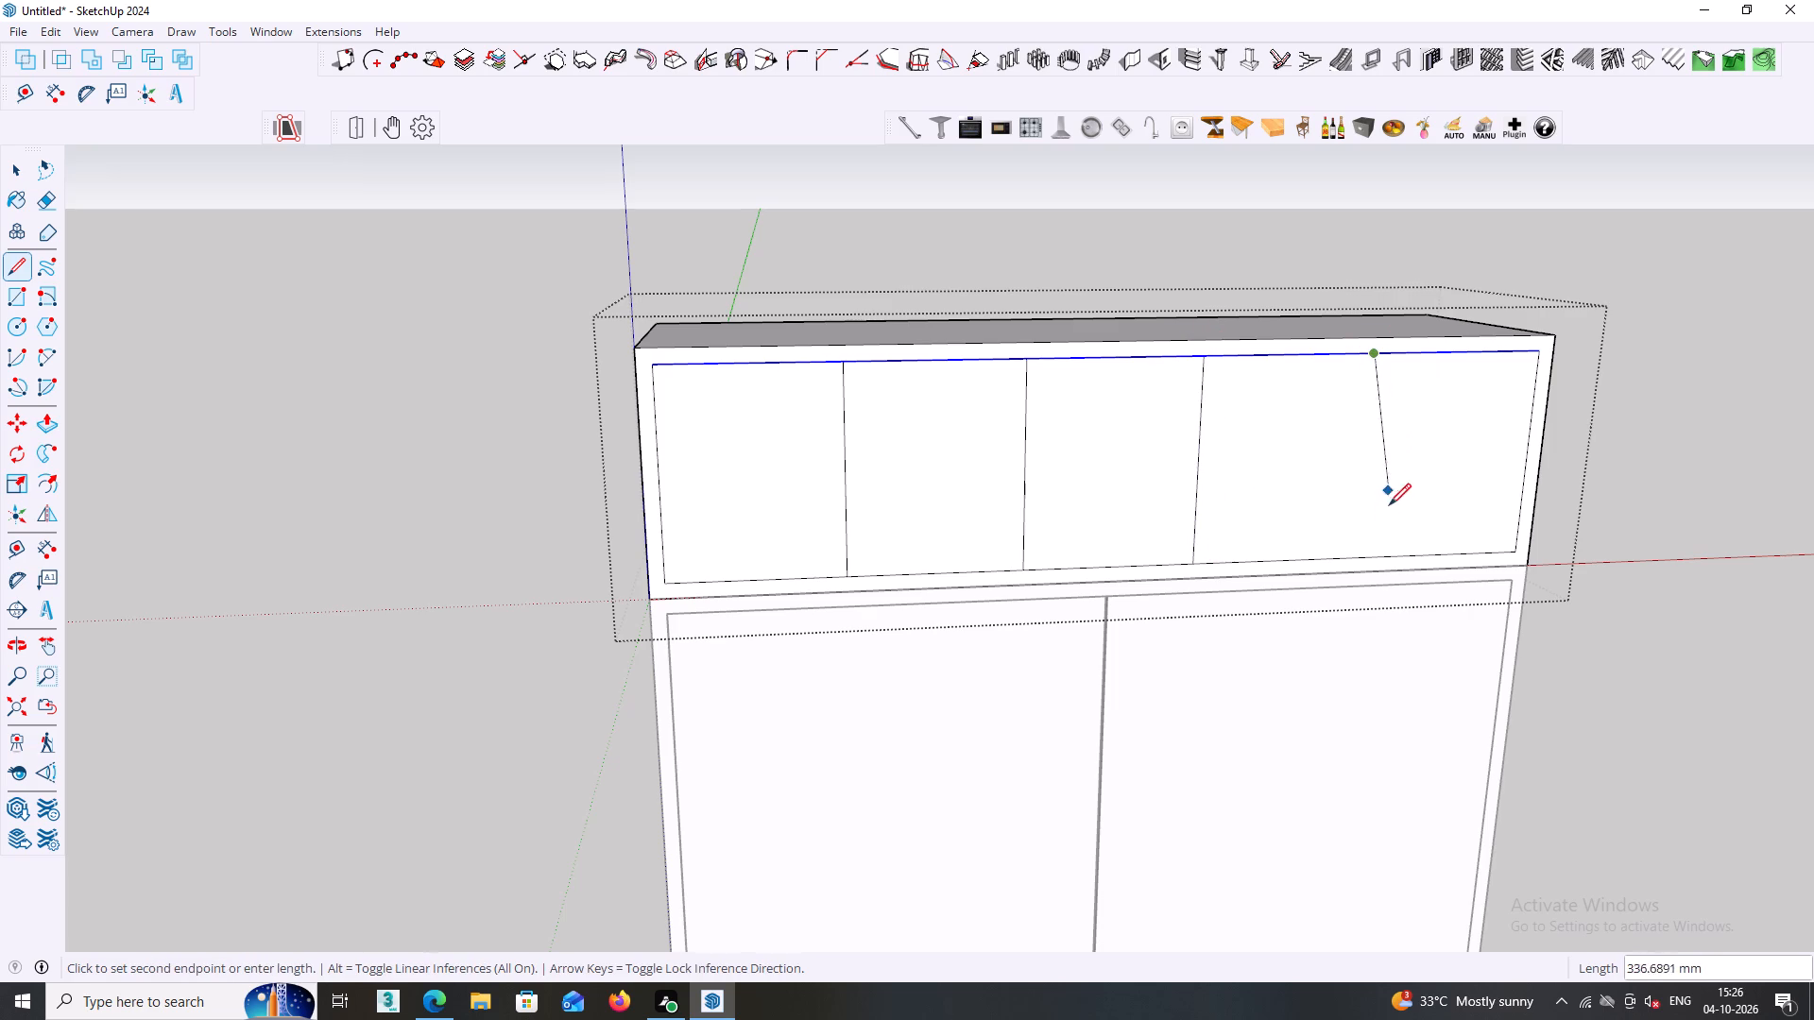
click(1365, 560)
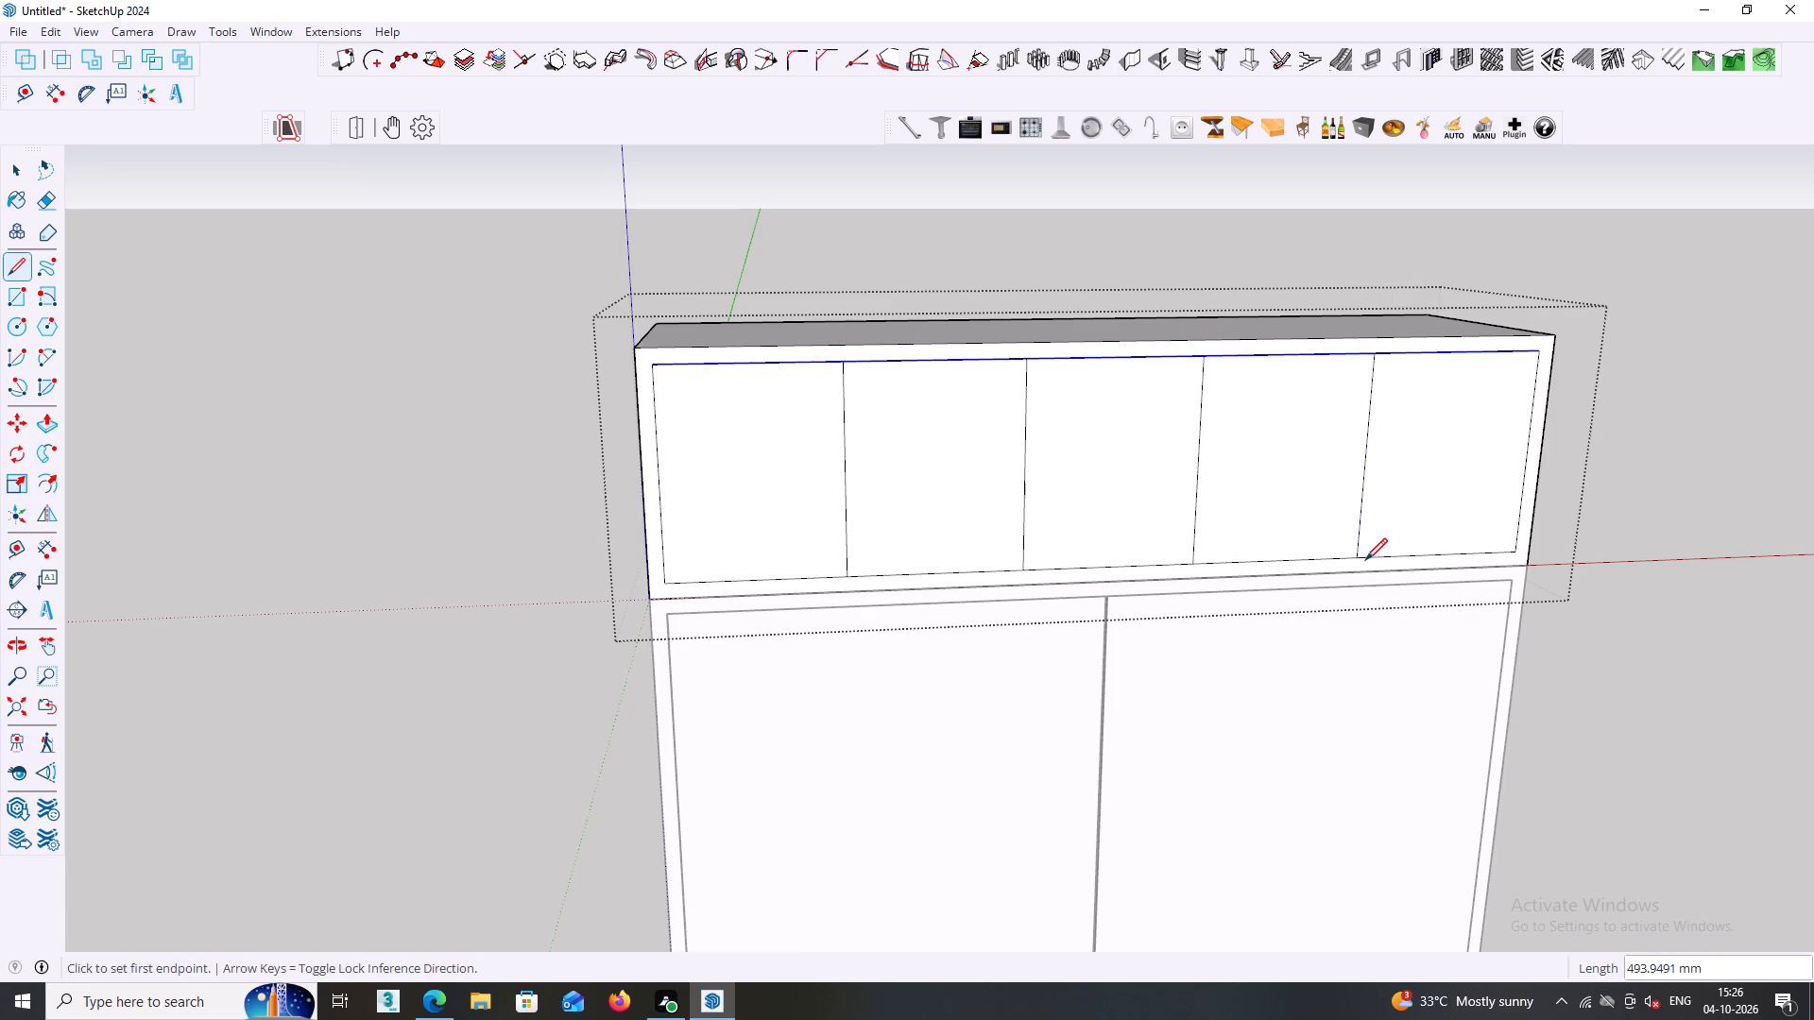
key(space)
Copy the first vertical divider 9 mm toward the second bay, then copy that line 18 mm back toward the first bay.
middle_drag(1311, 517, 1358, 453)
scroll(868, 484, up, 1)
click(857, 481)
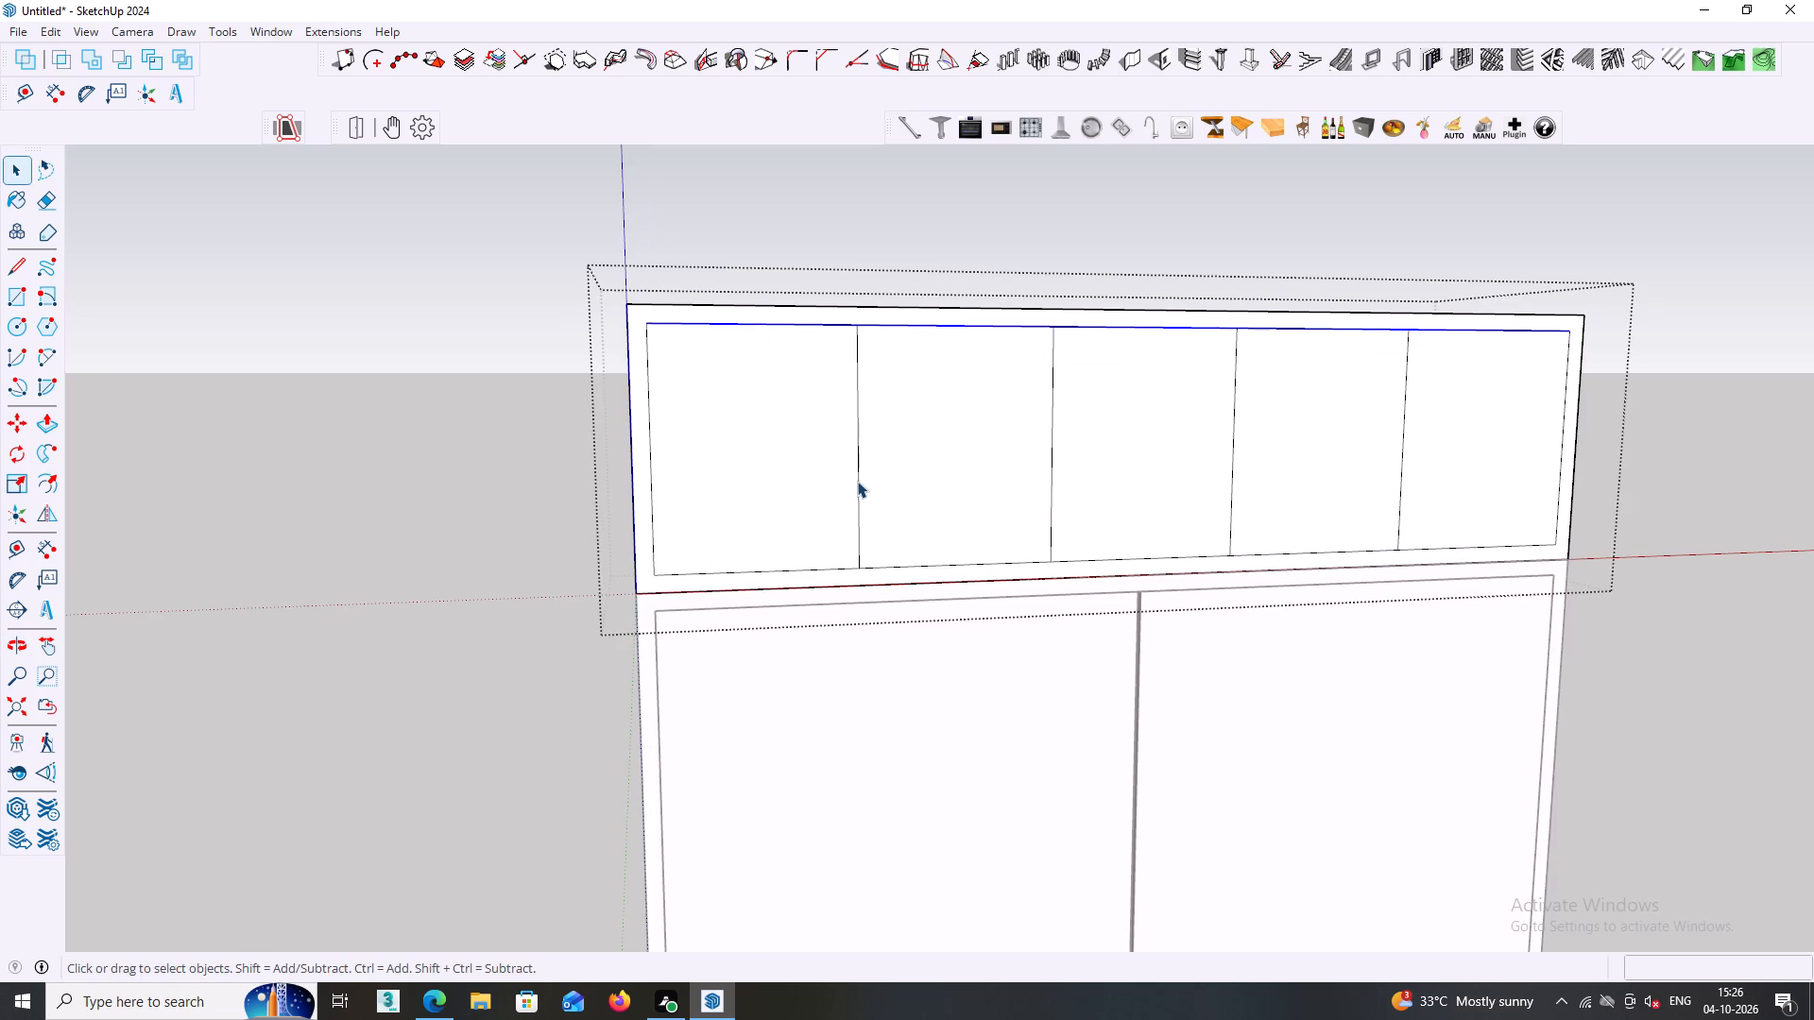
key(m)
click(857, 479)
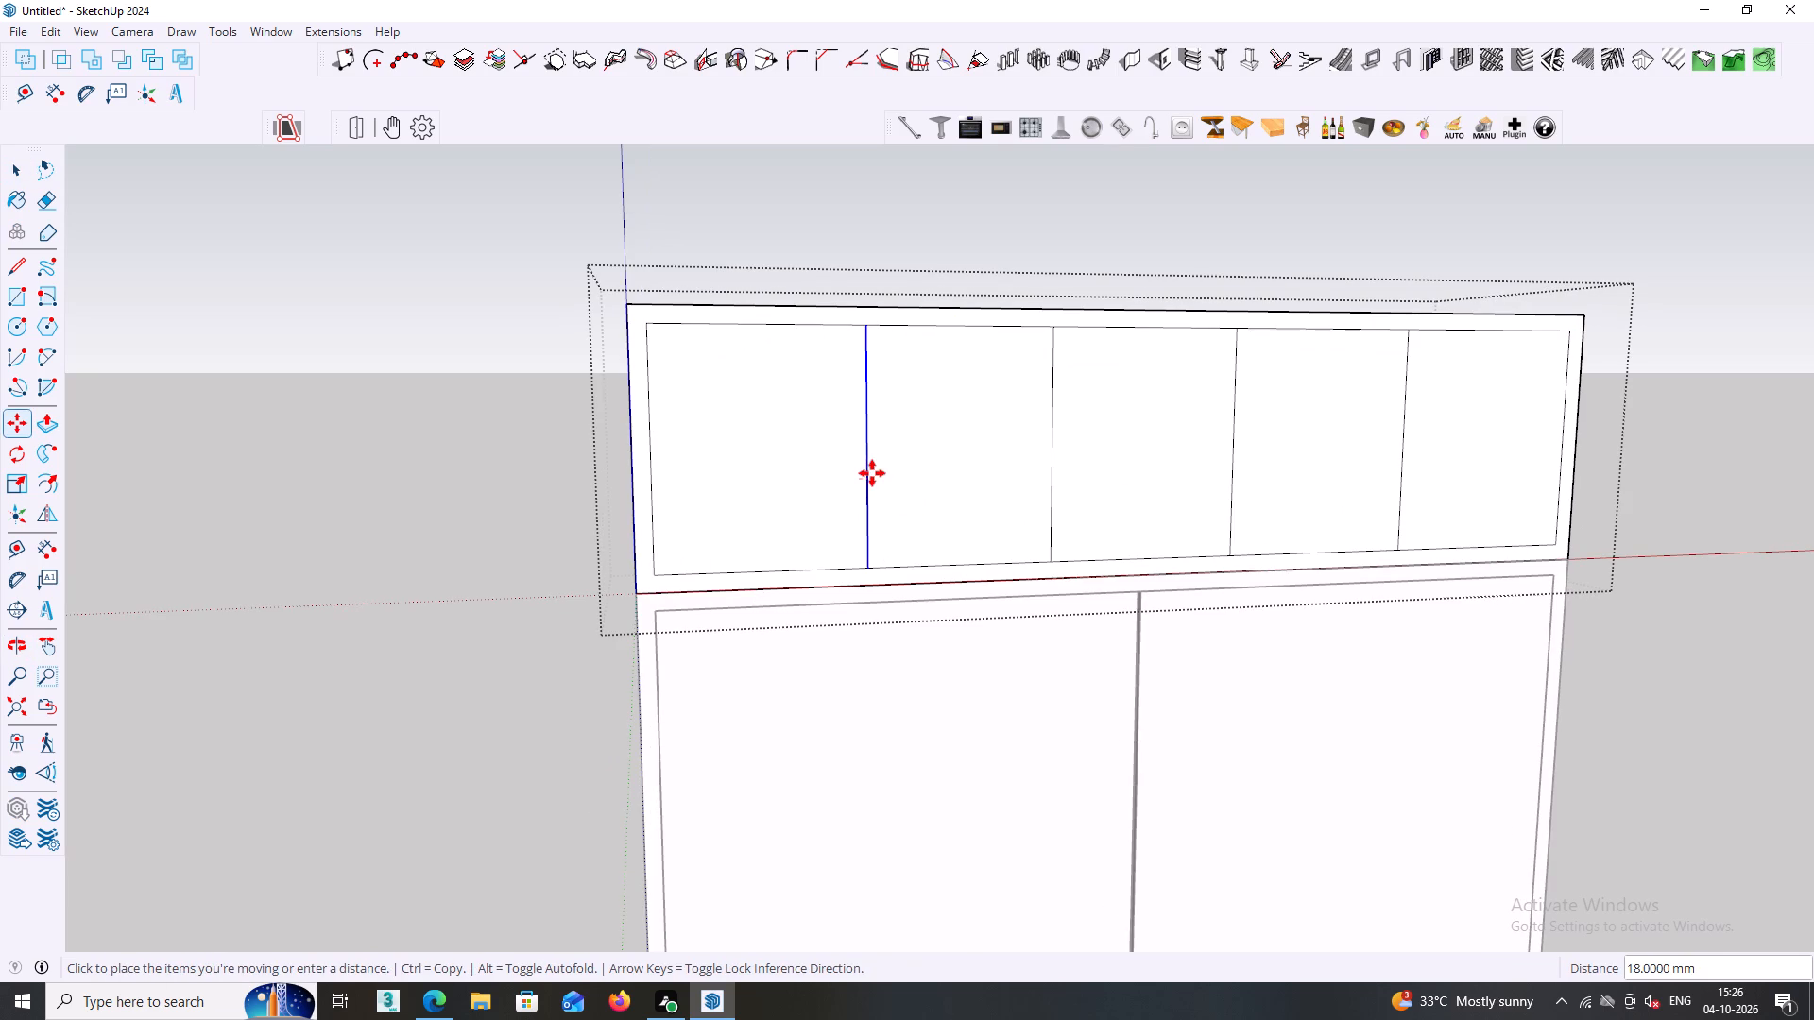
key(9)
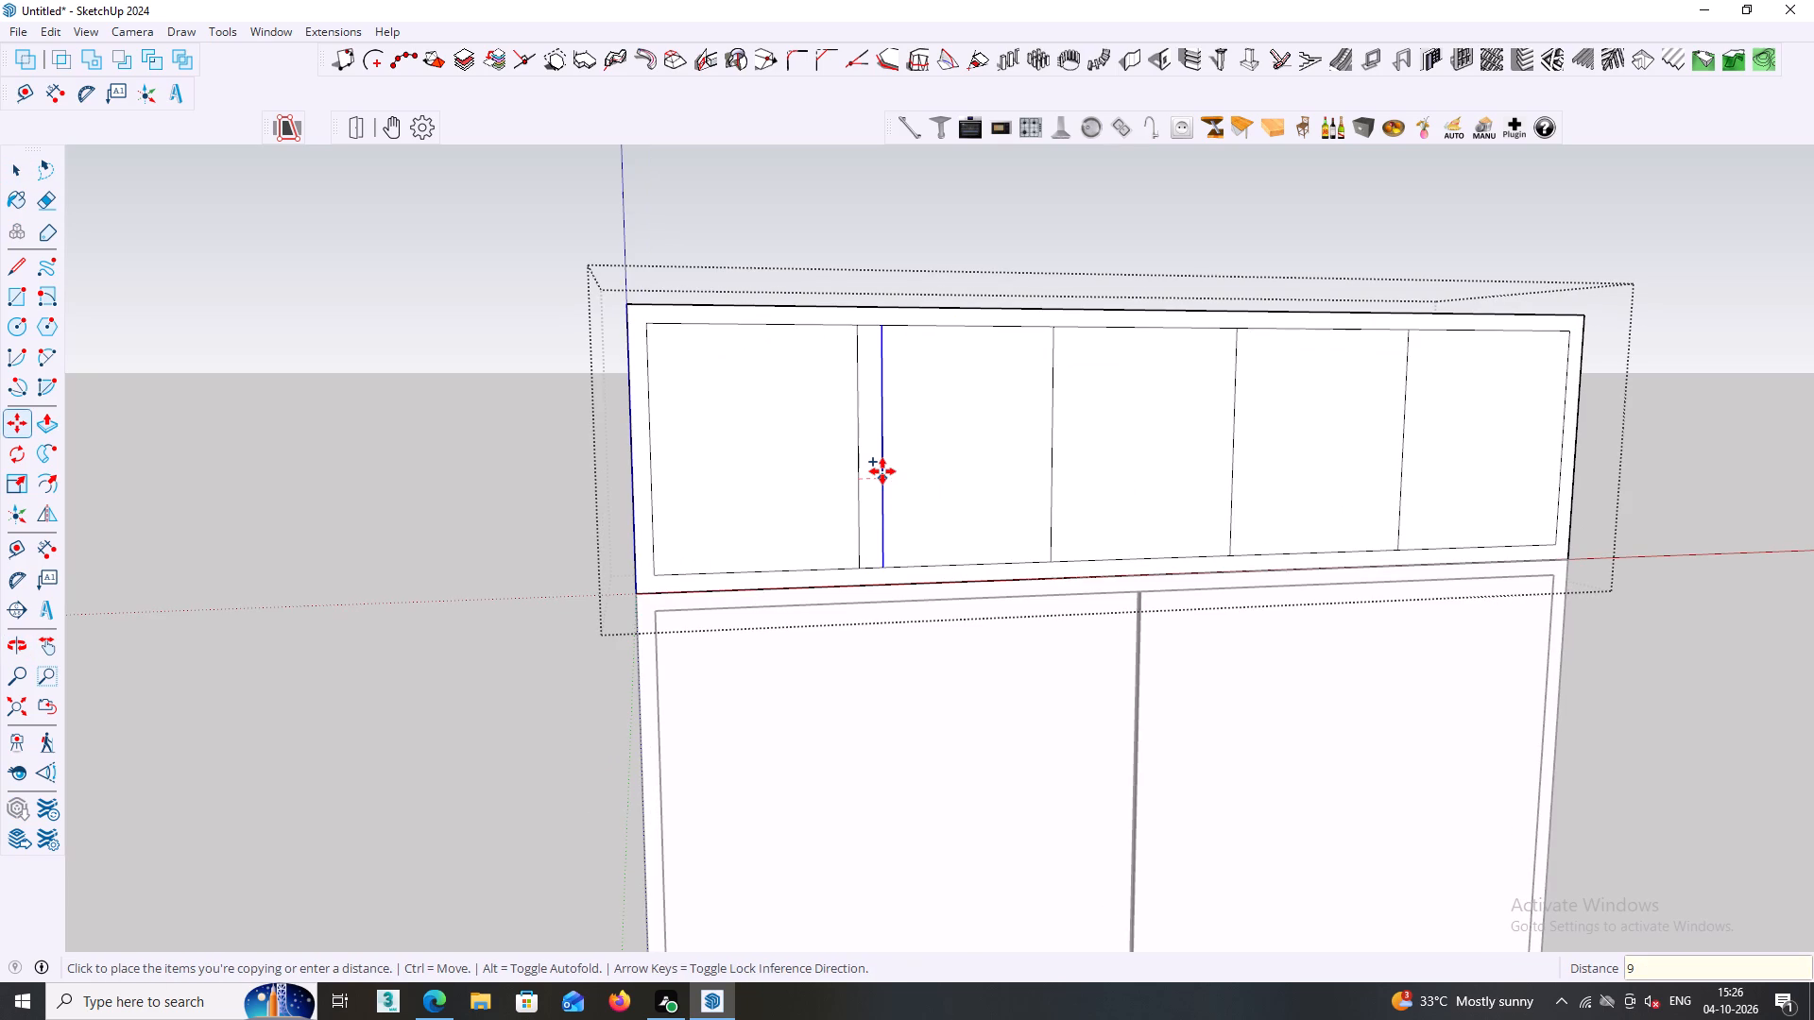
key(Return)
scroll(882, 471, up, 4)
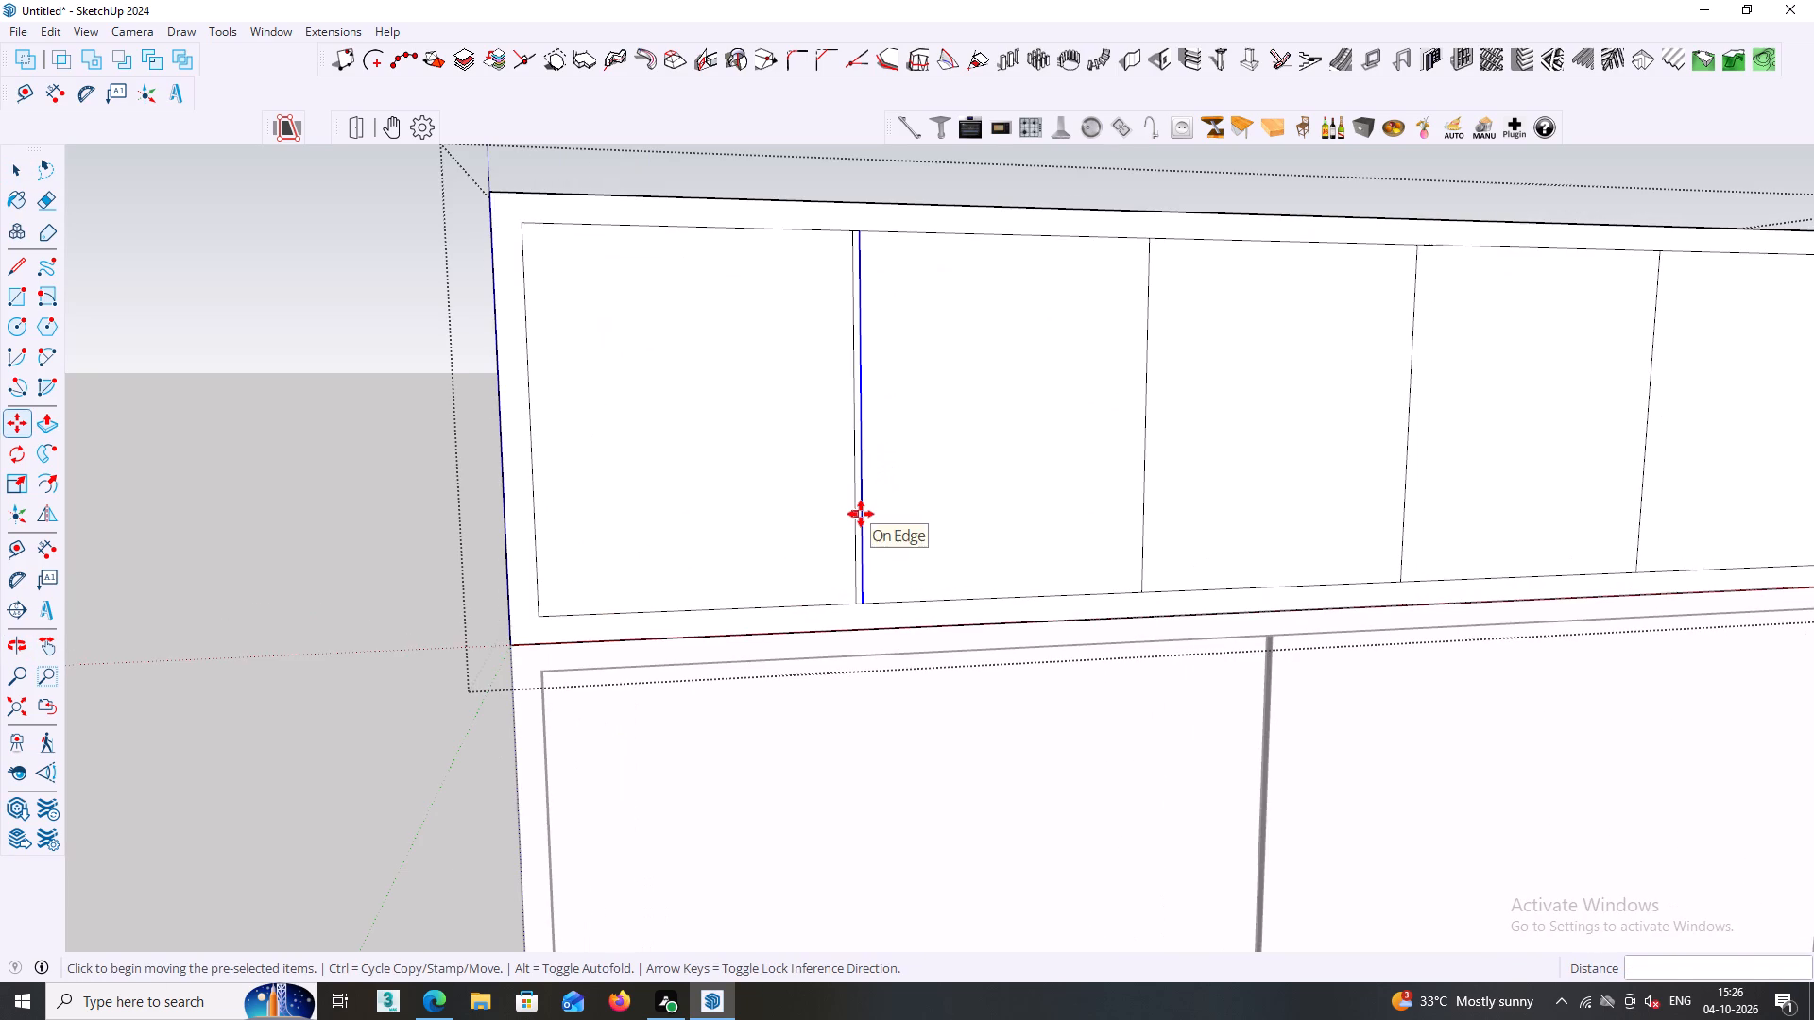
click(863, 514)
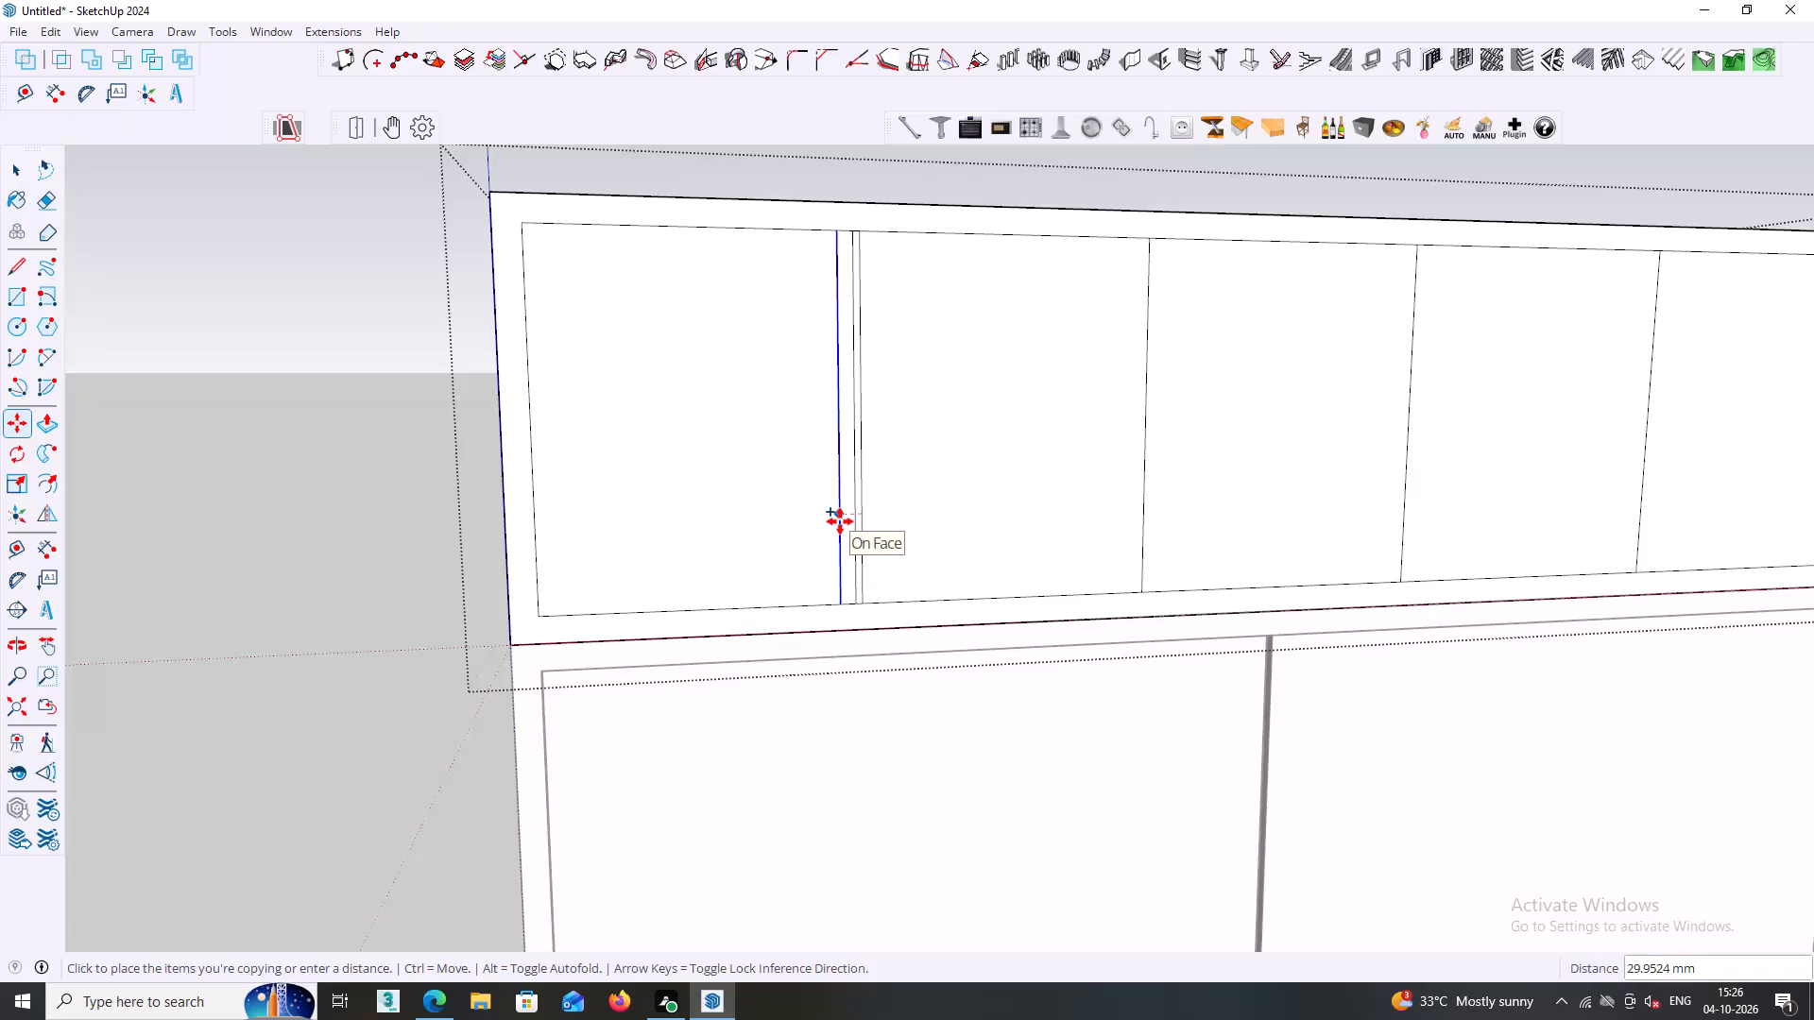
text(18)
key(Return)
key(space)
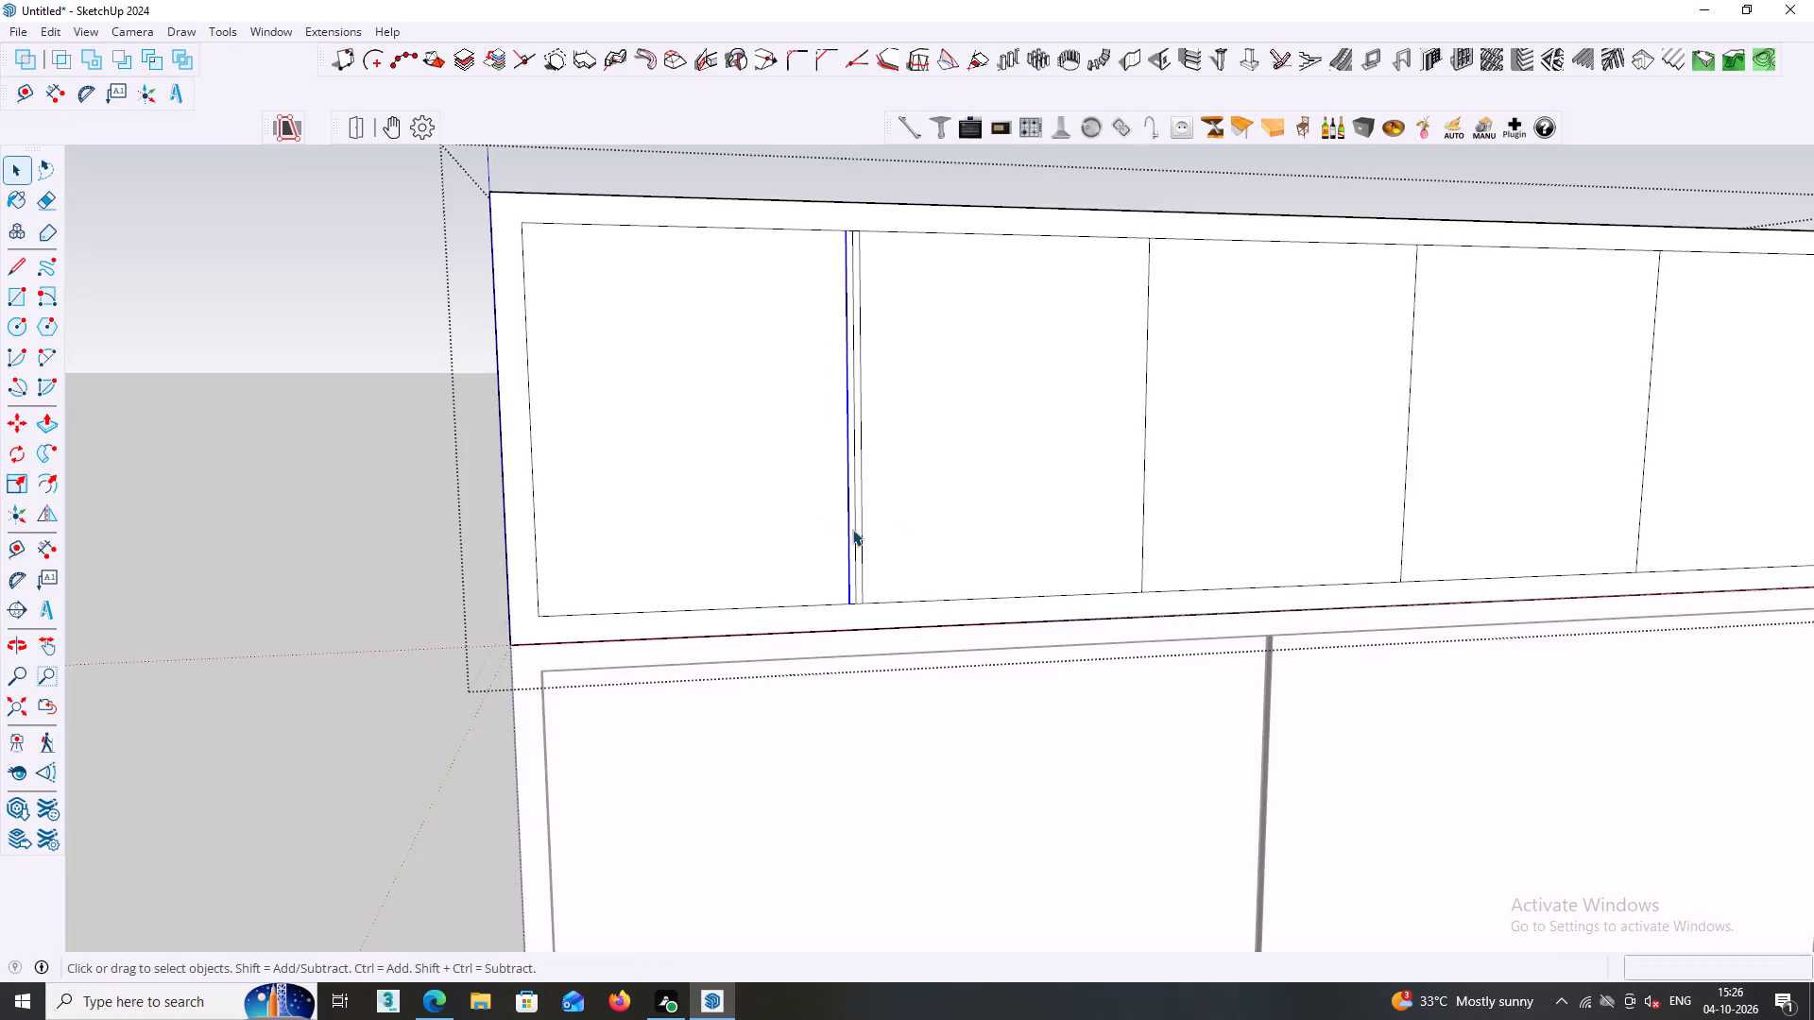
Delete the original divider line running along the middle of the 18 mm strip.
click(852, 534)
click(854, 535)
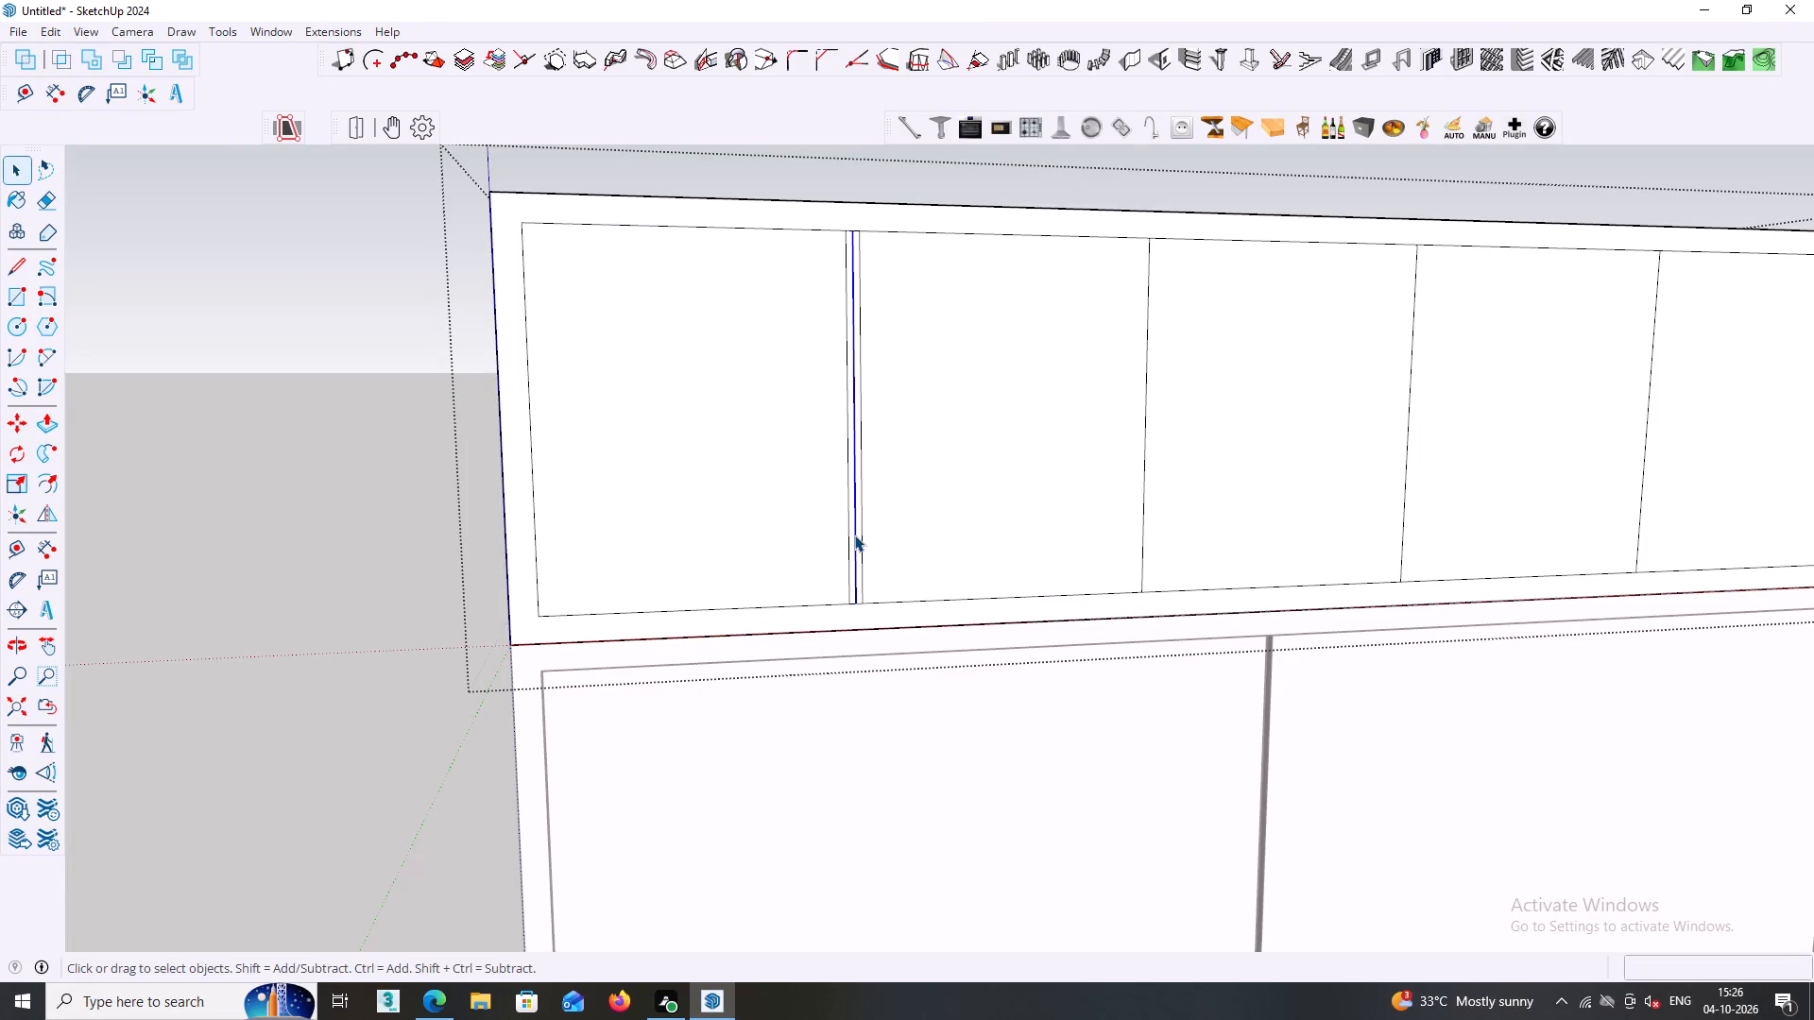
key(Delete)
Inside the loft group, make the 18 mm strip's face and its bounding edges into a group.
click(856, 555)
double_click(856, 555)
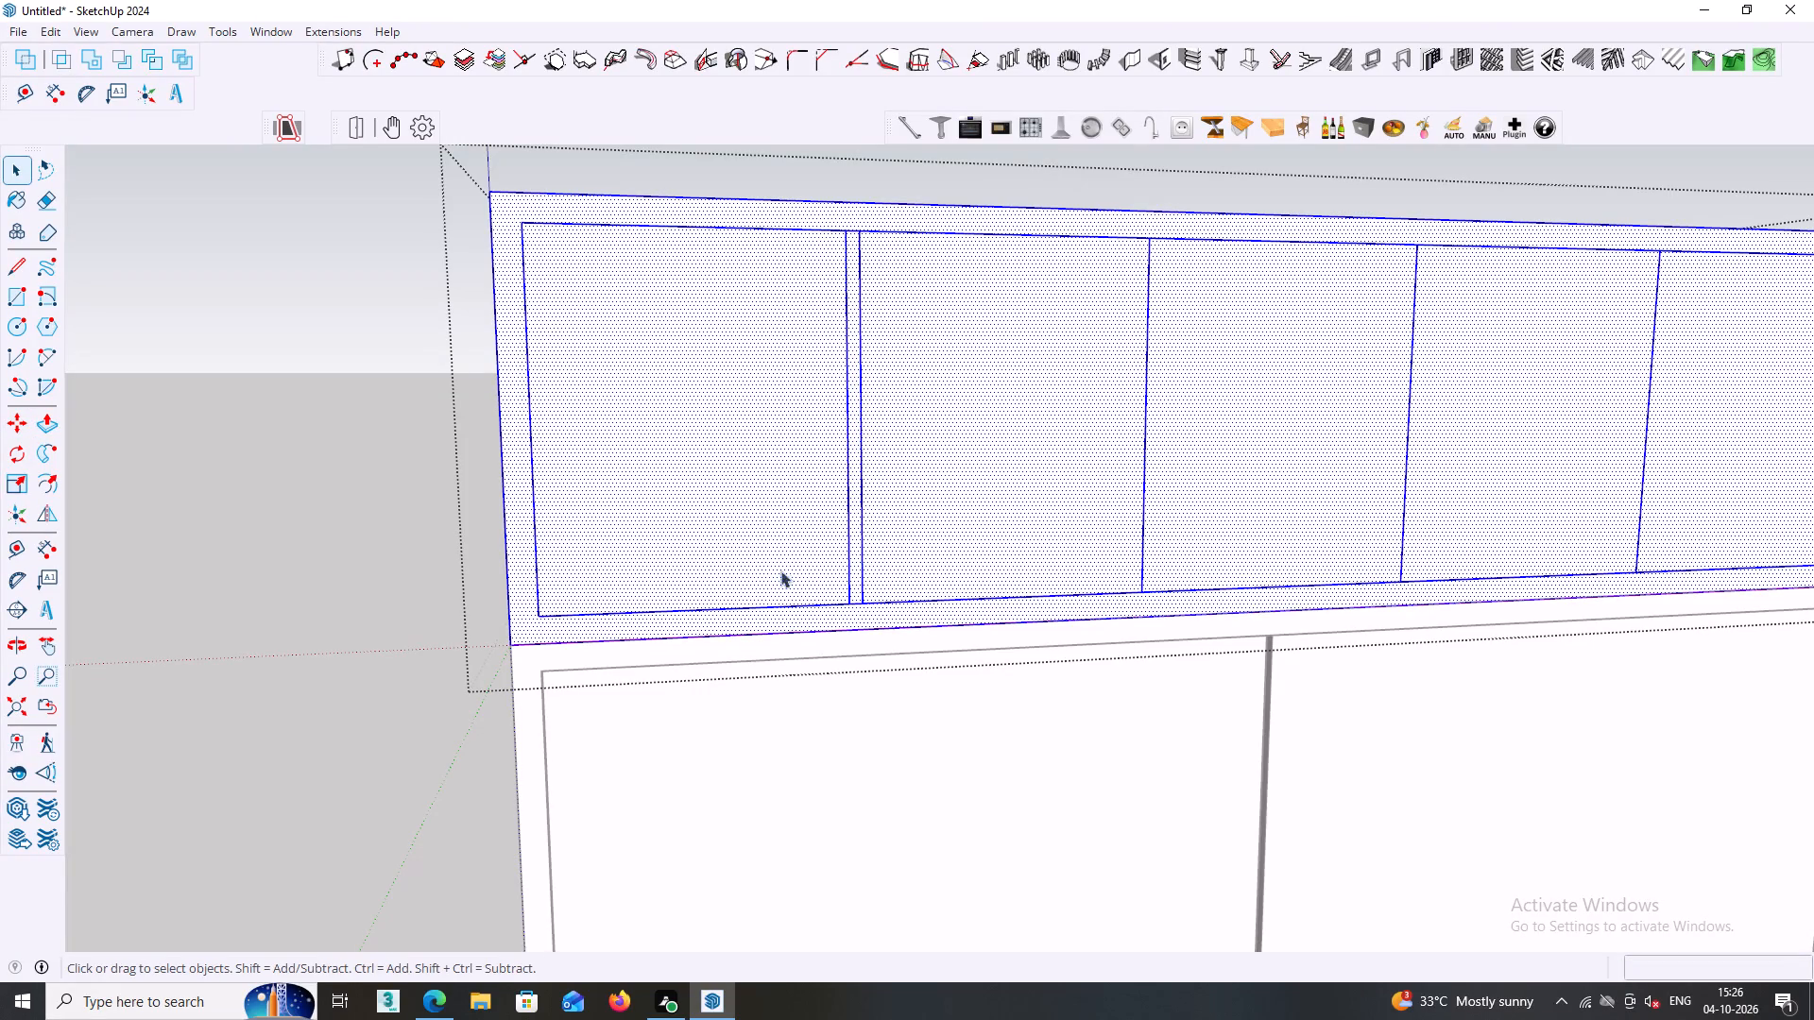
click(426, 595)
triple_click(853, 535)
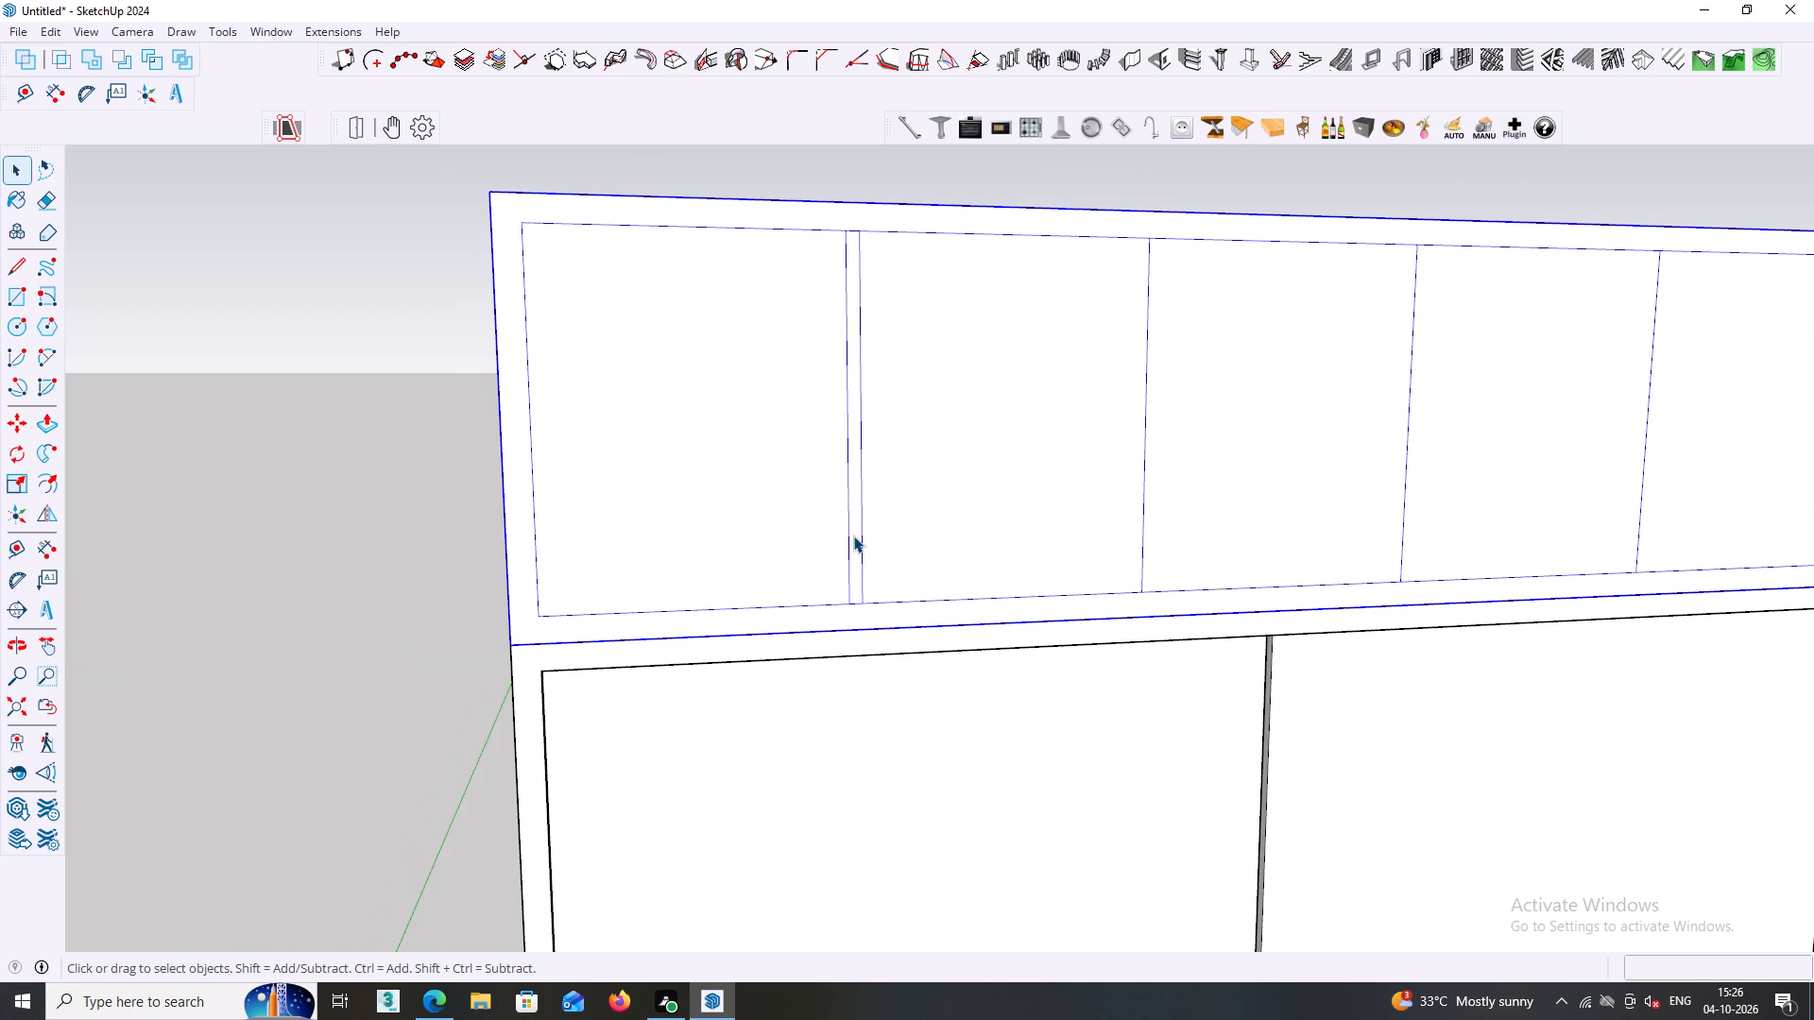
click(853, 535)
click(856, 540)
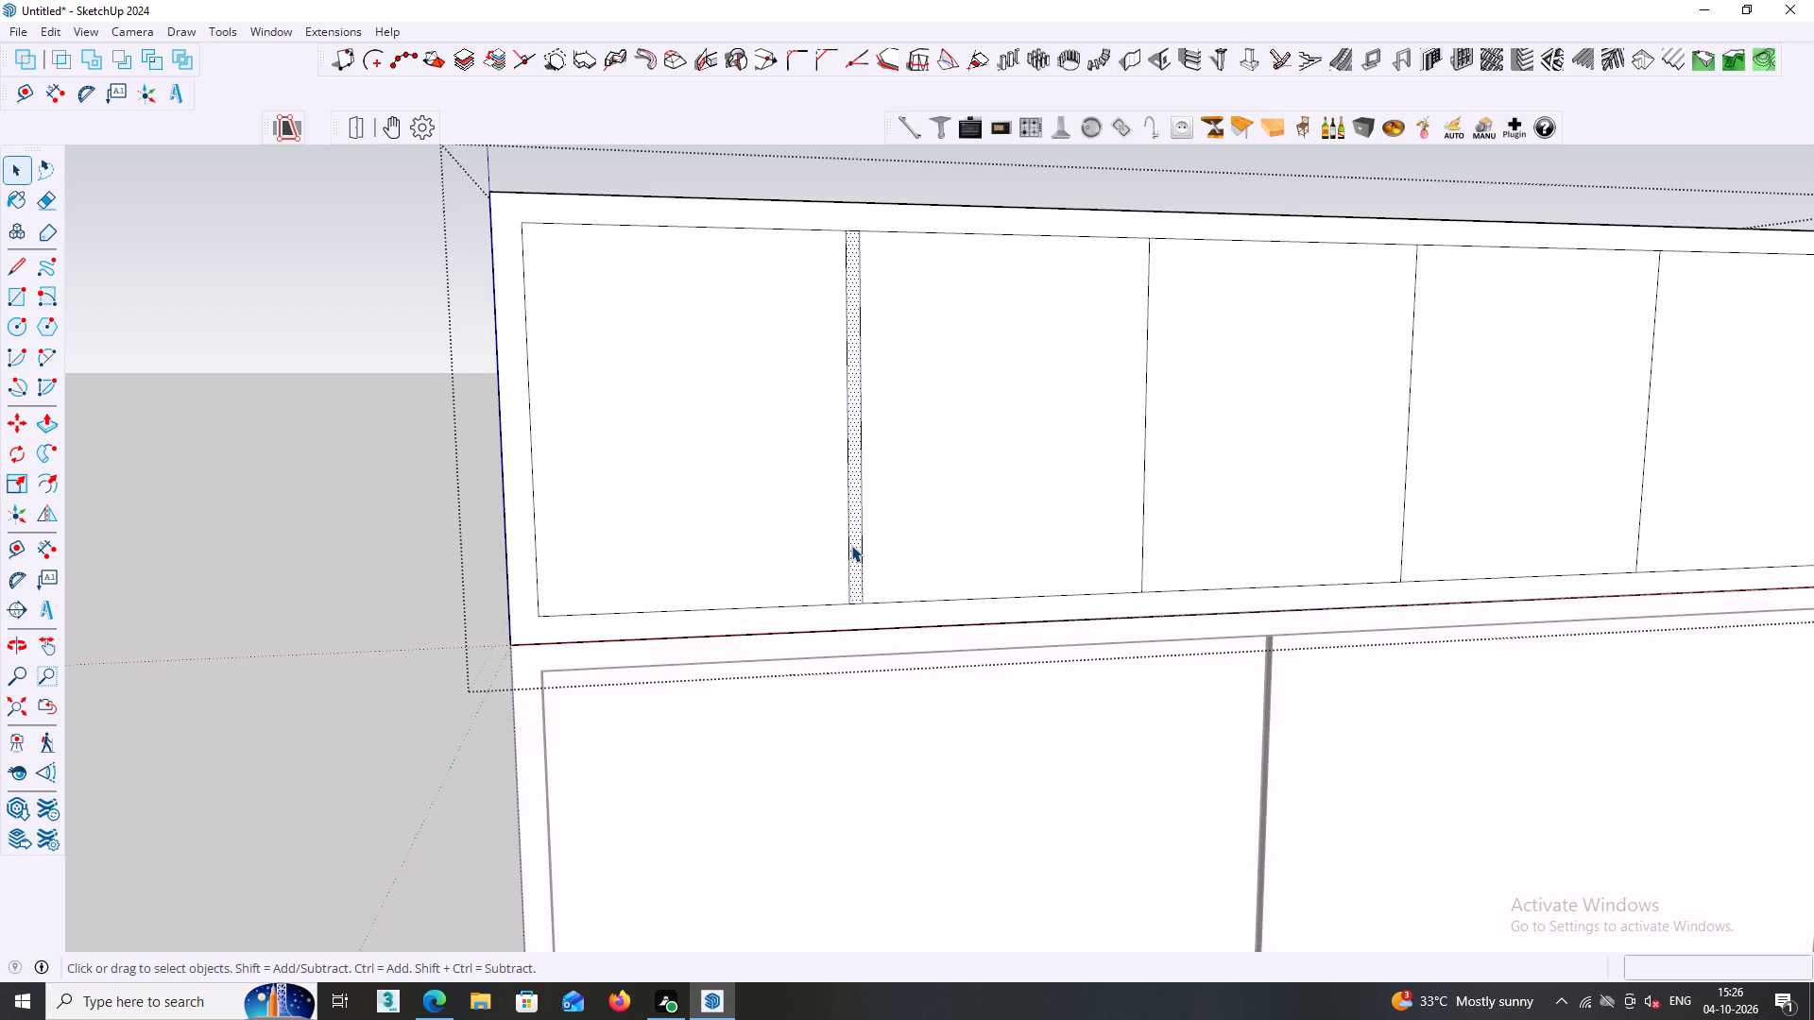
click(851, 545)
click(854, 545)
click(854, 545)
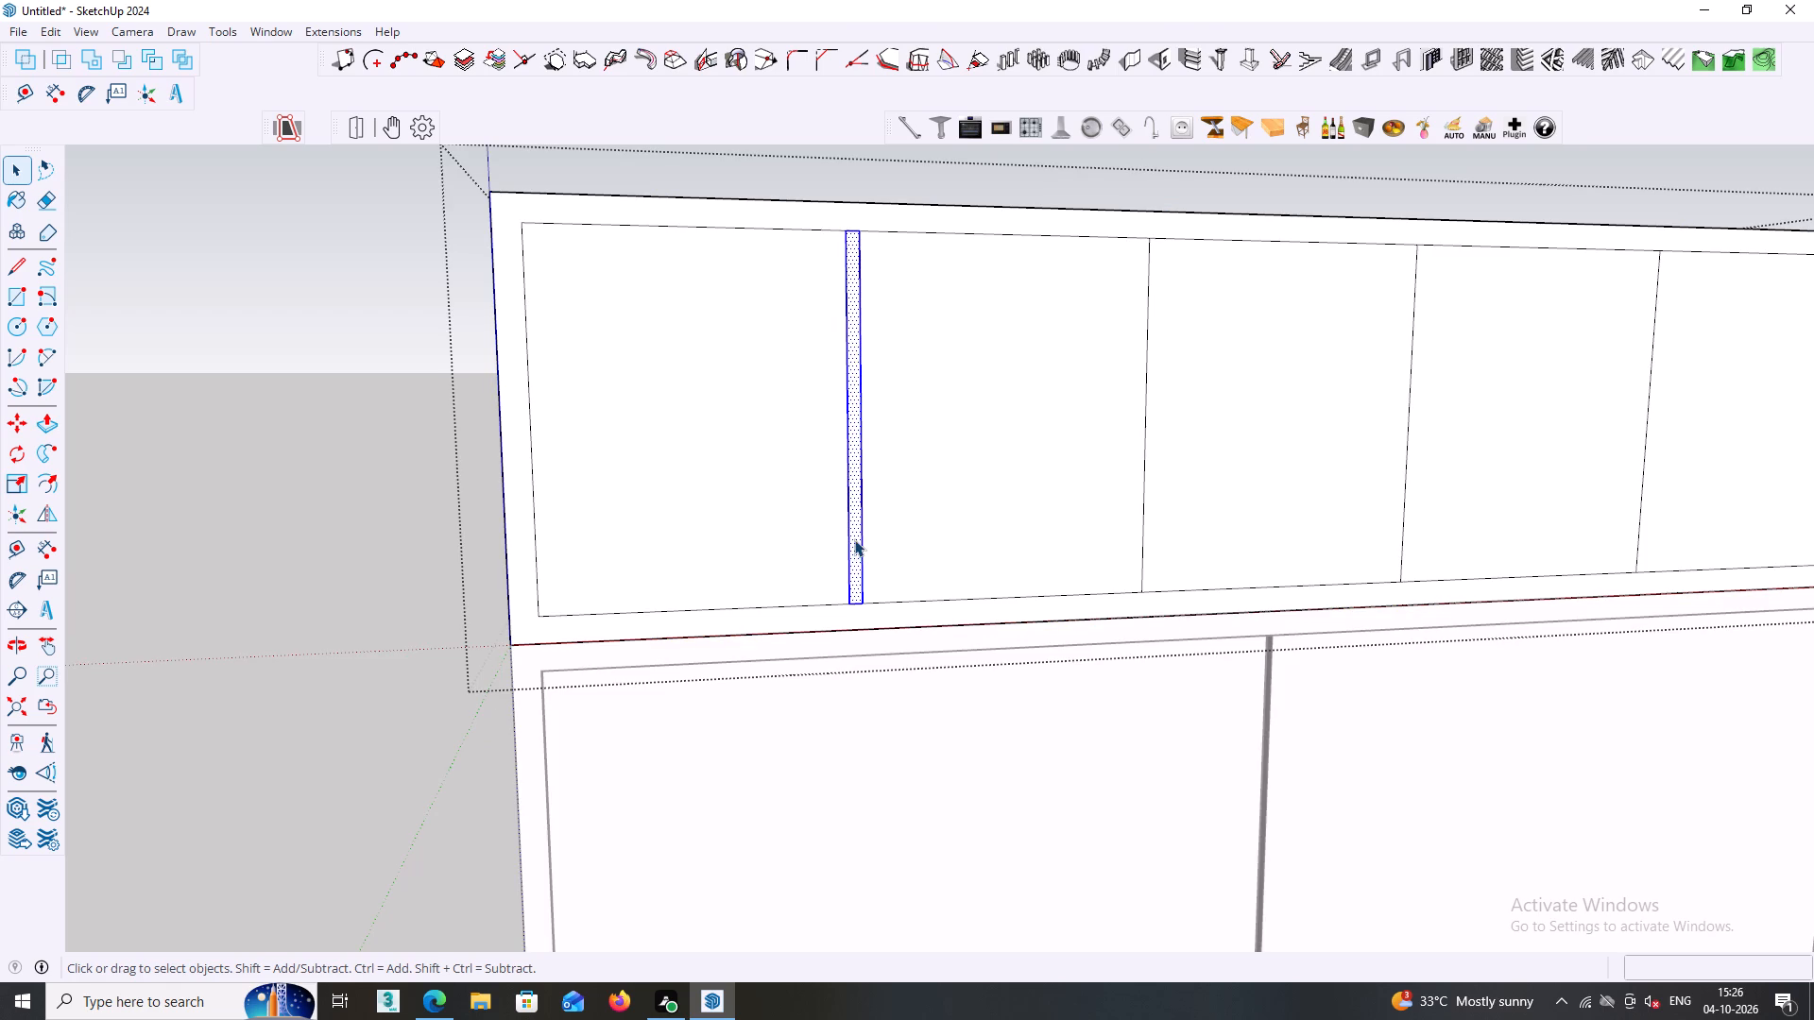
right_click(854, 539)
scroll(923, 278, up, 1)
click(936, 182)
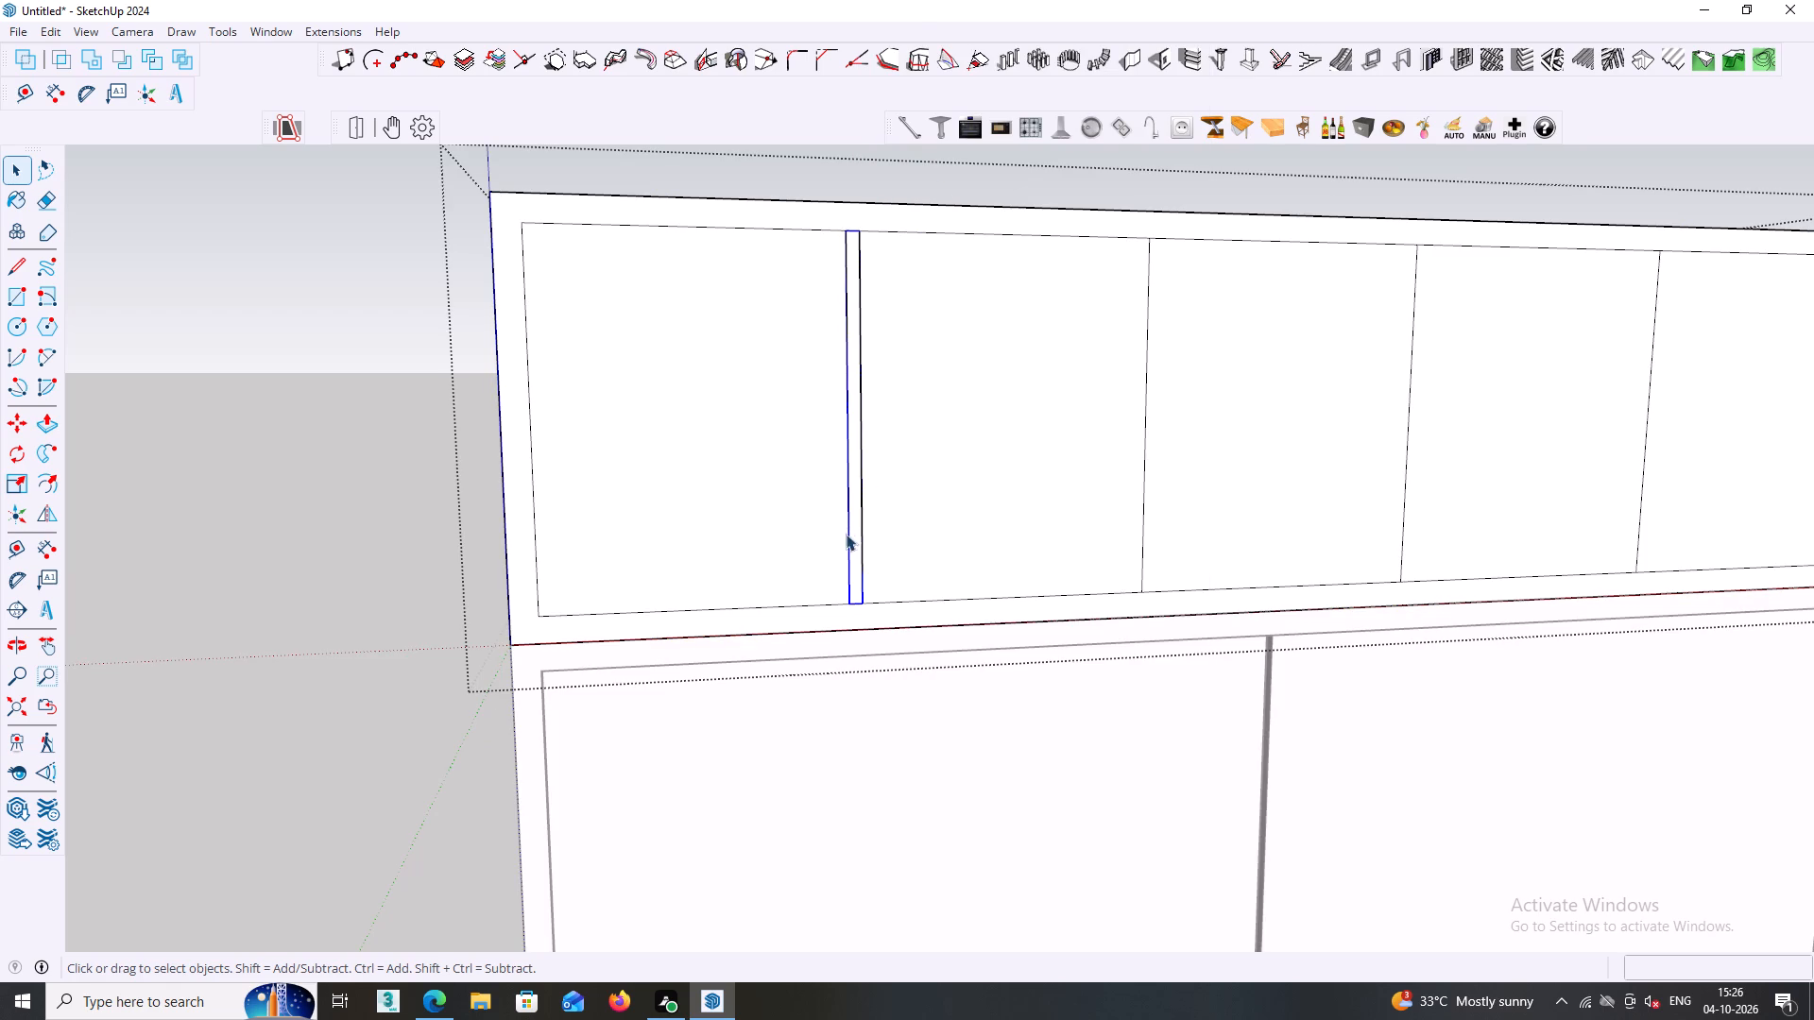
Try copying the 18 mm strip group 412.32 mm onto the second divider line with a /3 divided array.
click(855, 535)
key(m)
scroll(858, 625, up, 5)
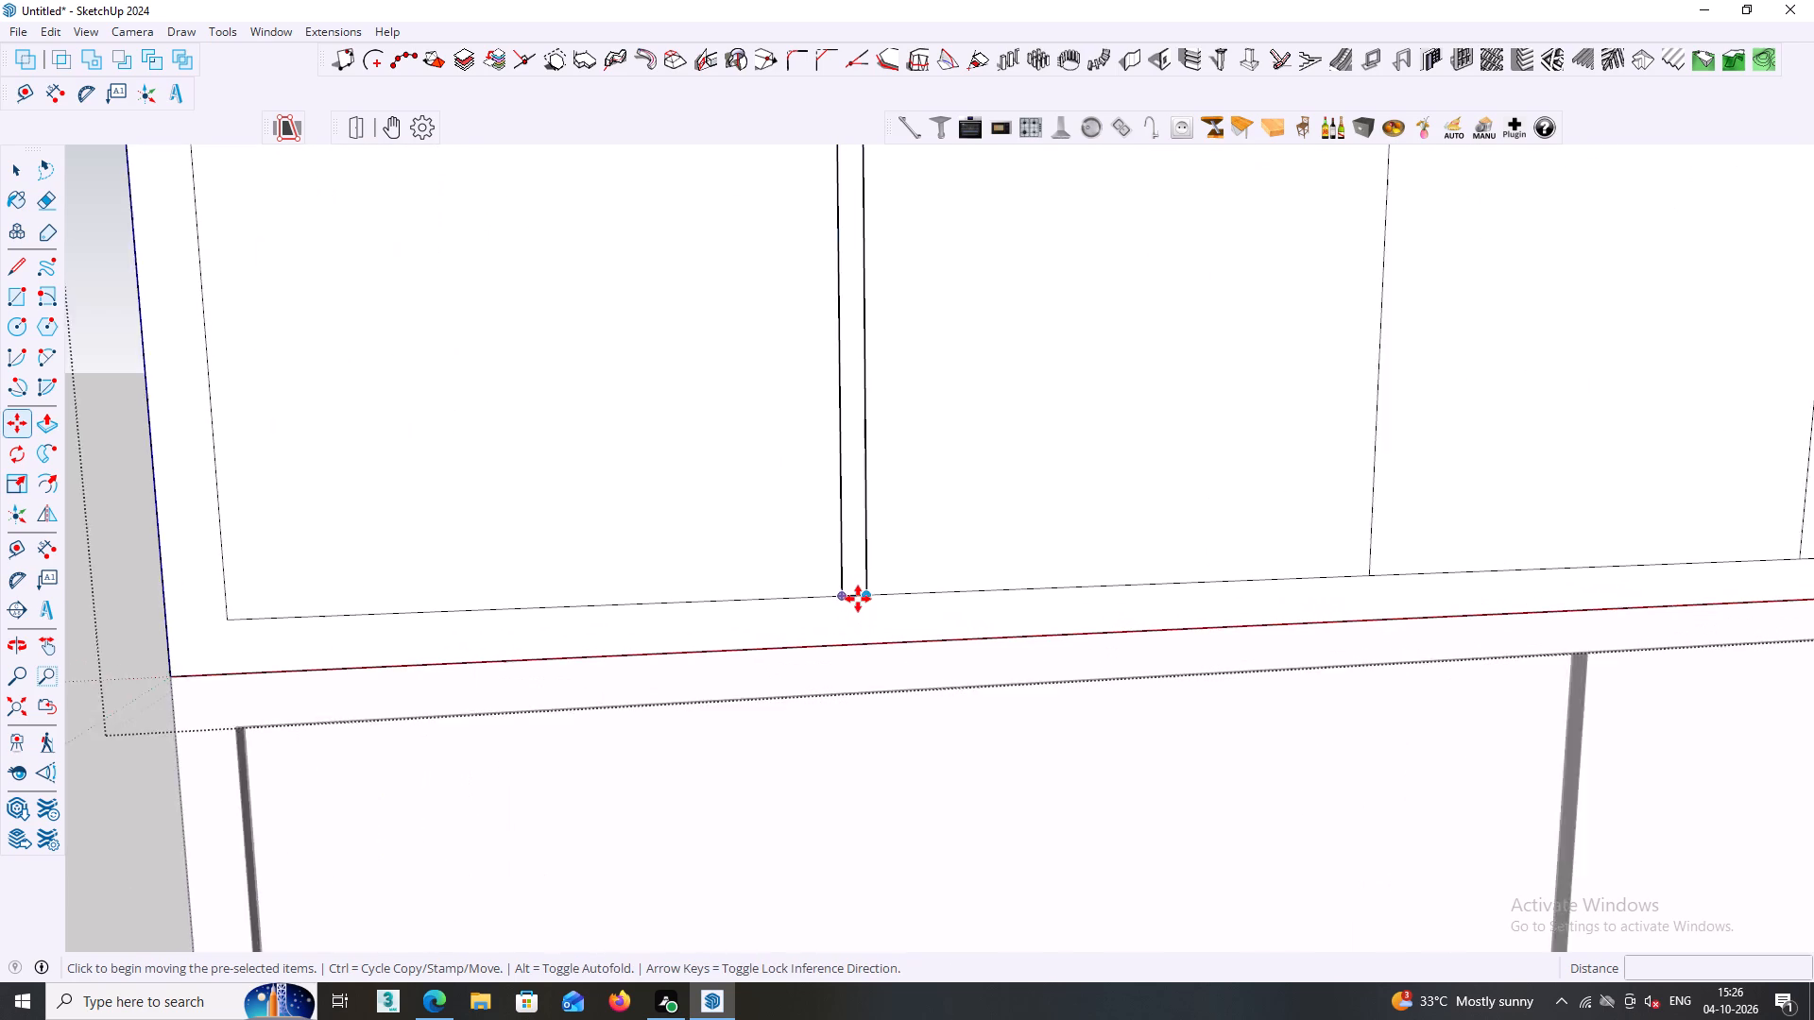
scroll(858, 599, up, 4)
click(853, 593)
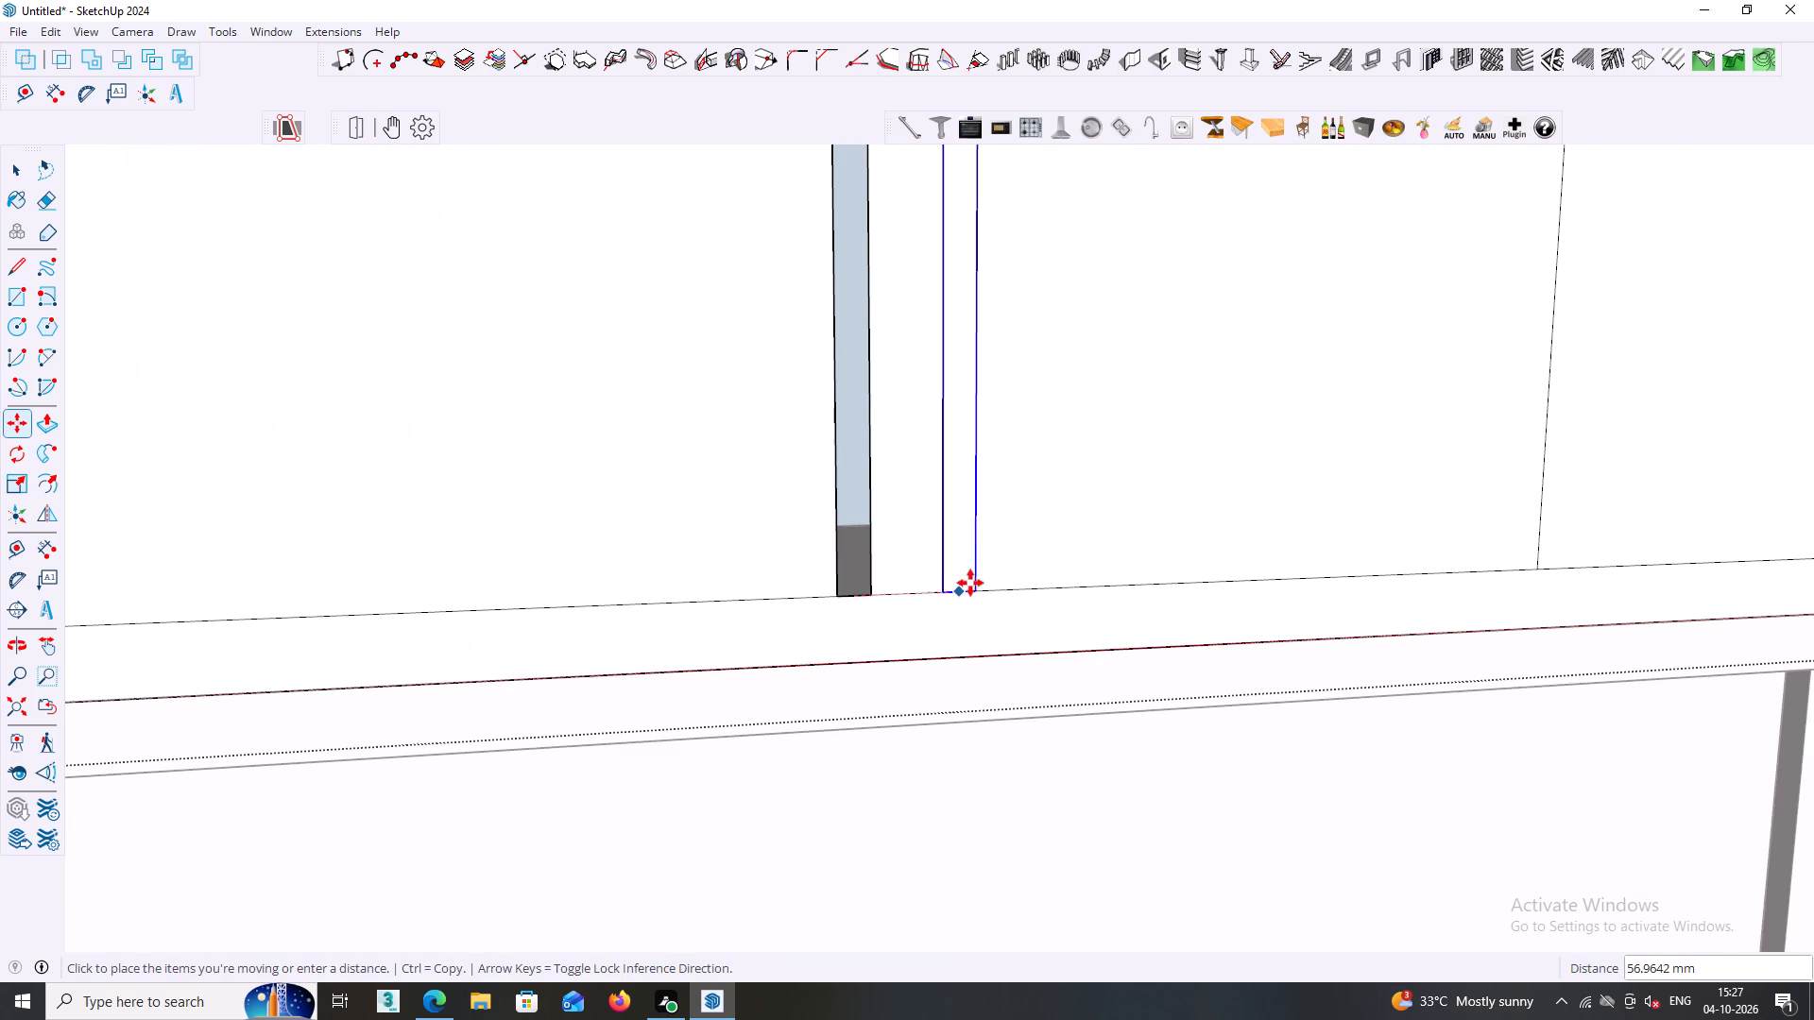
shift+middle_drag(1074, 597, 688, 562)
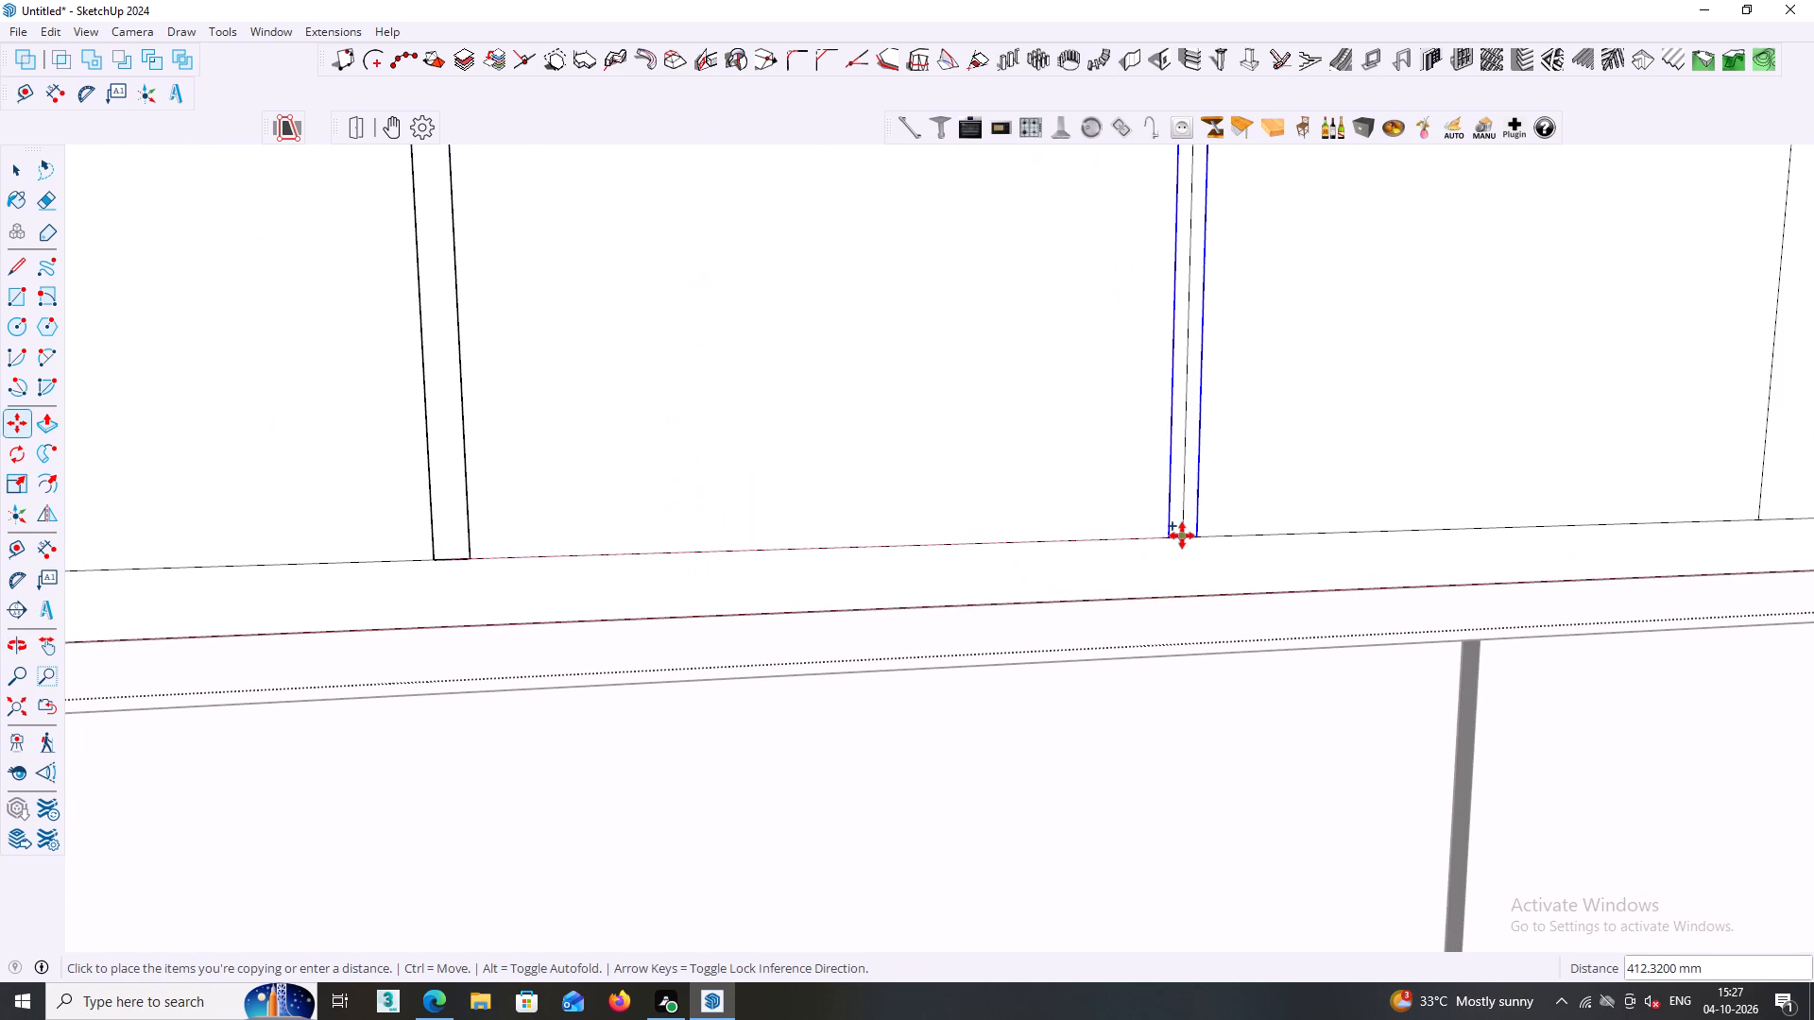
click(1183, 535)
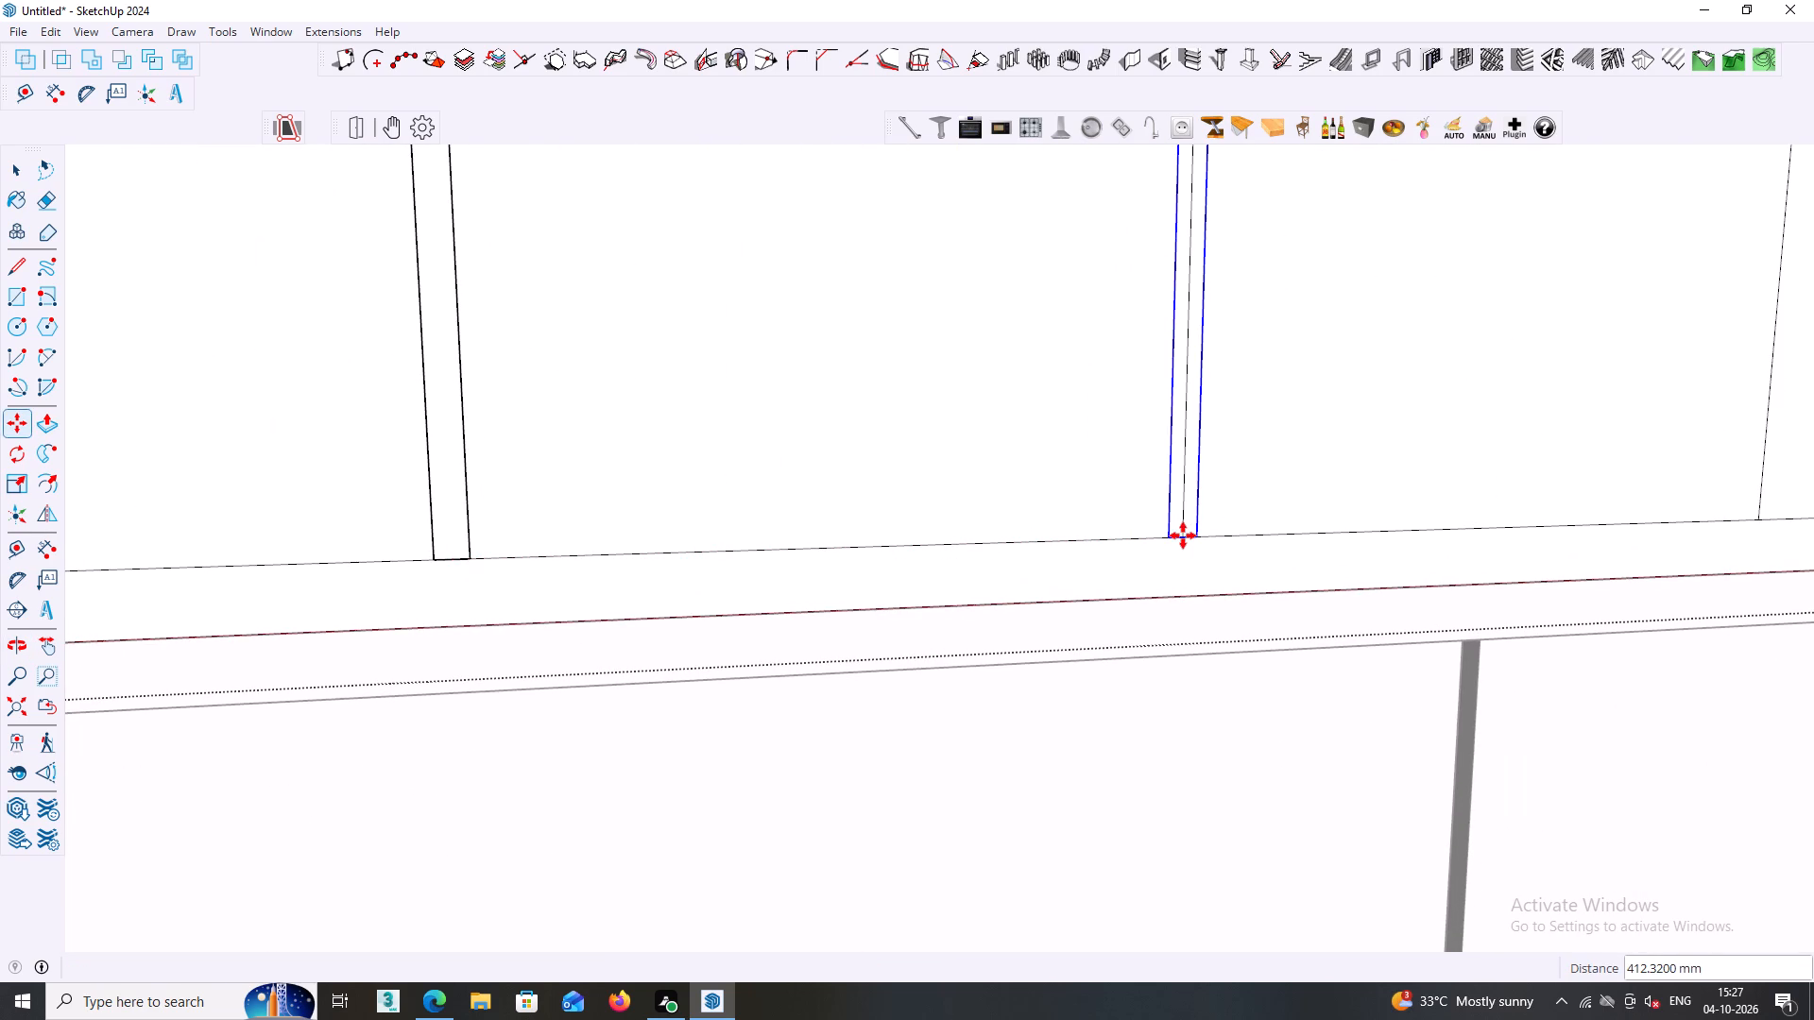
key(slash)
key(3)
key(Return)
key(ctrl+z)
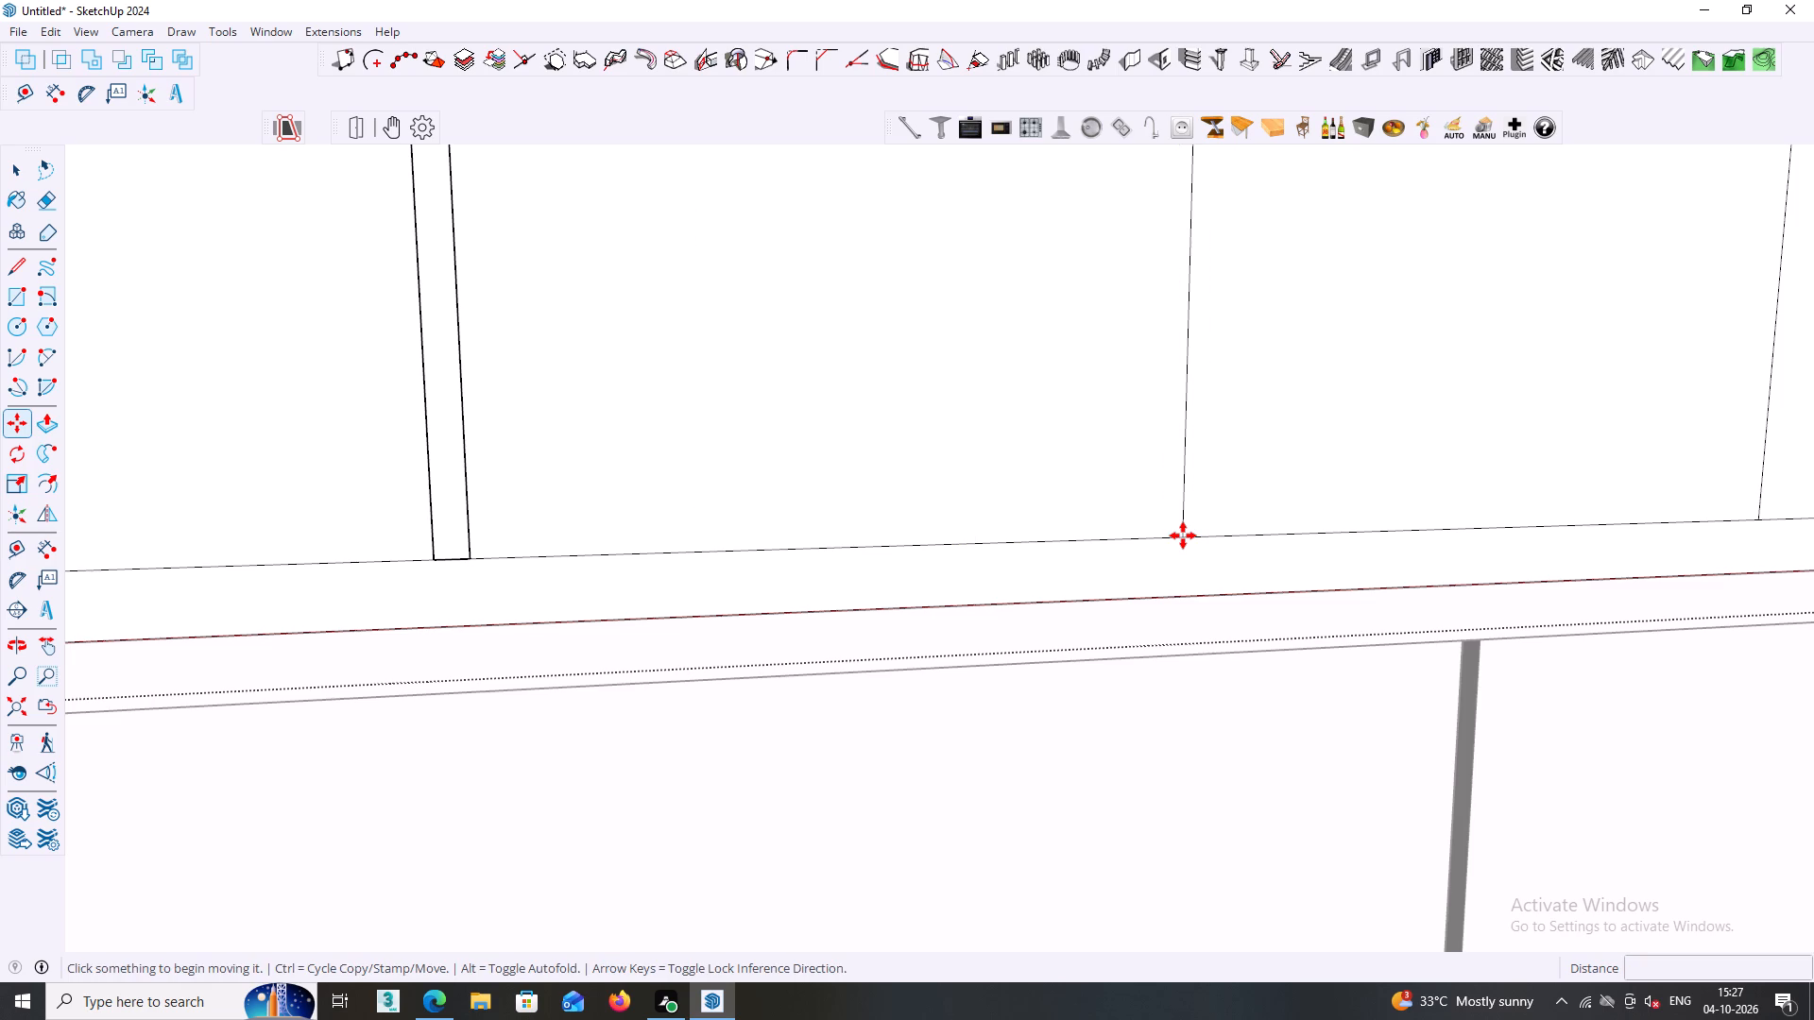
Open the 18 mm strip group to examine its face and edges, and return to the loft group.
scroll(1035, 551, down, 14)
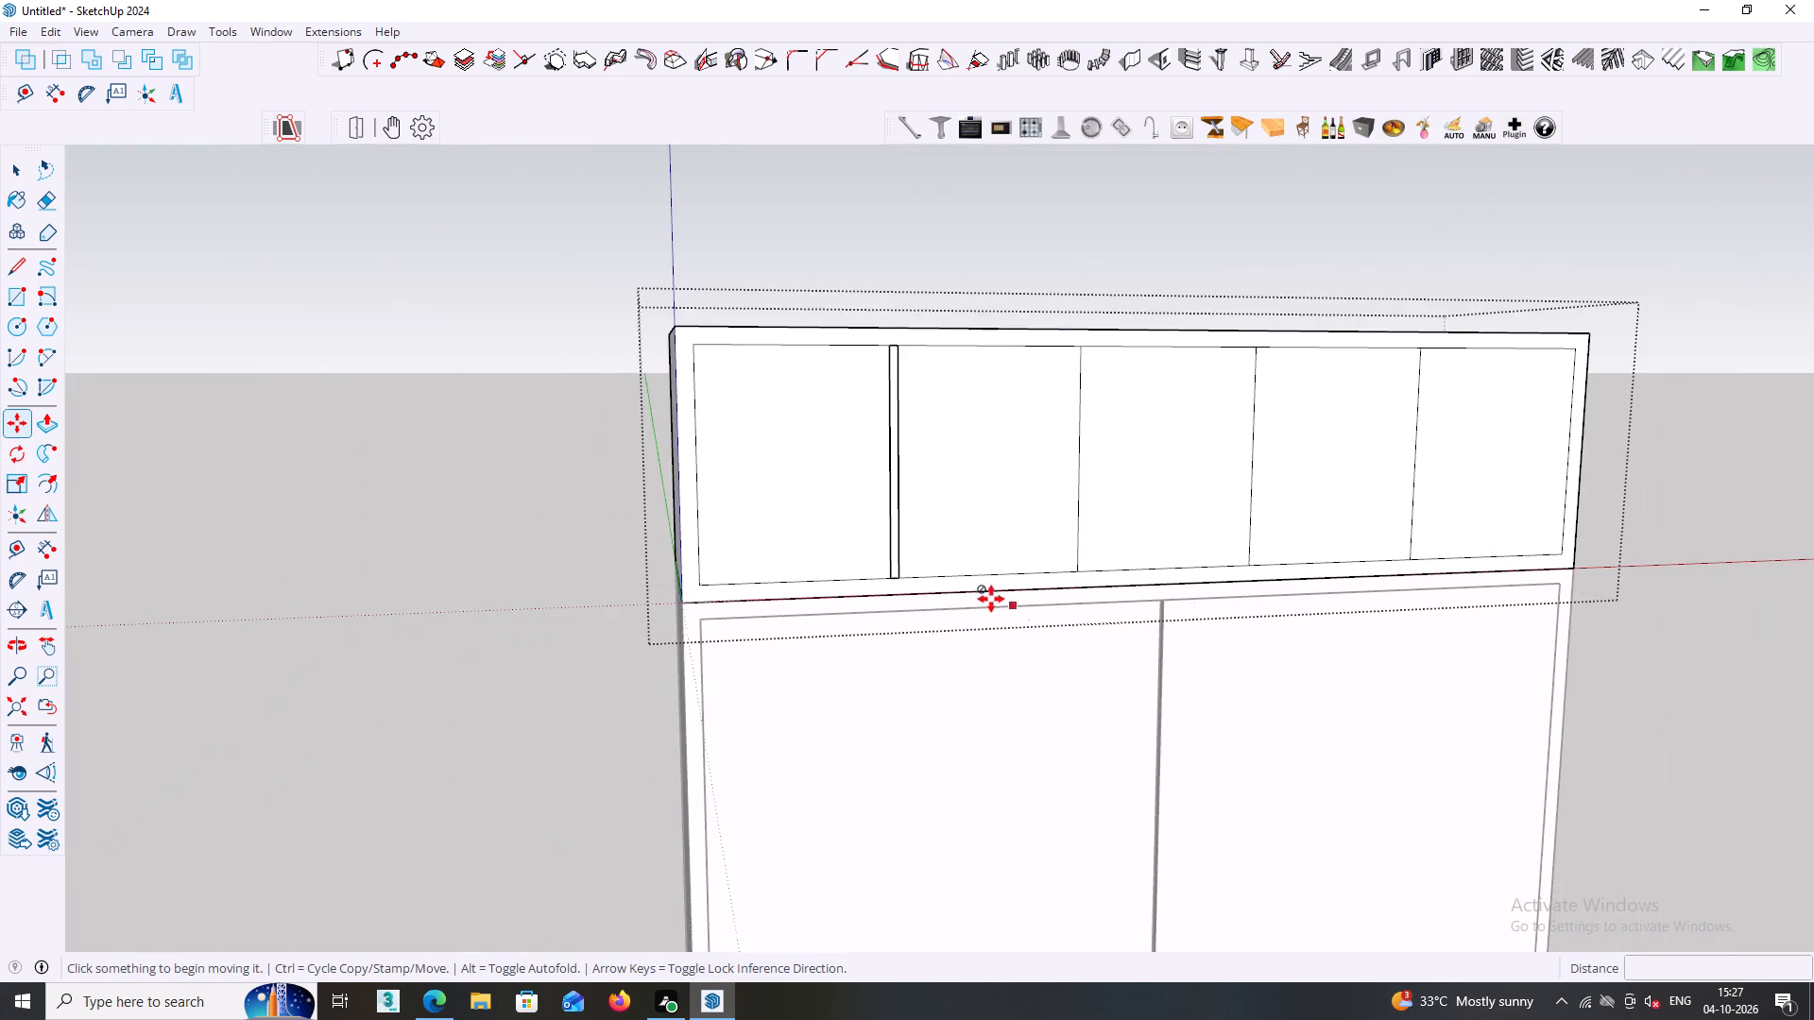
scroll(984, 596, up, 5)
key(space)
click(855, 551)
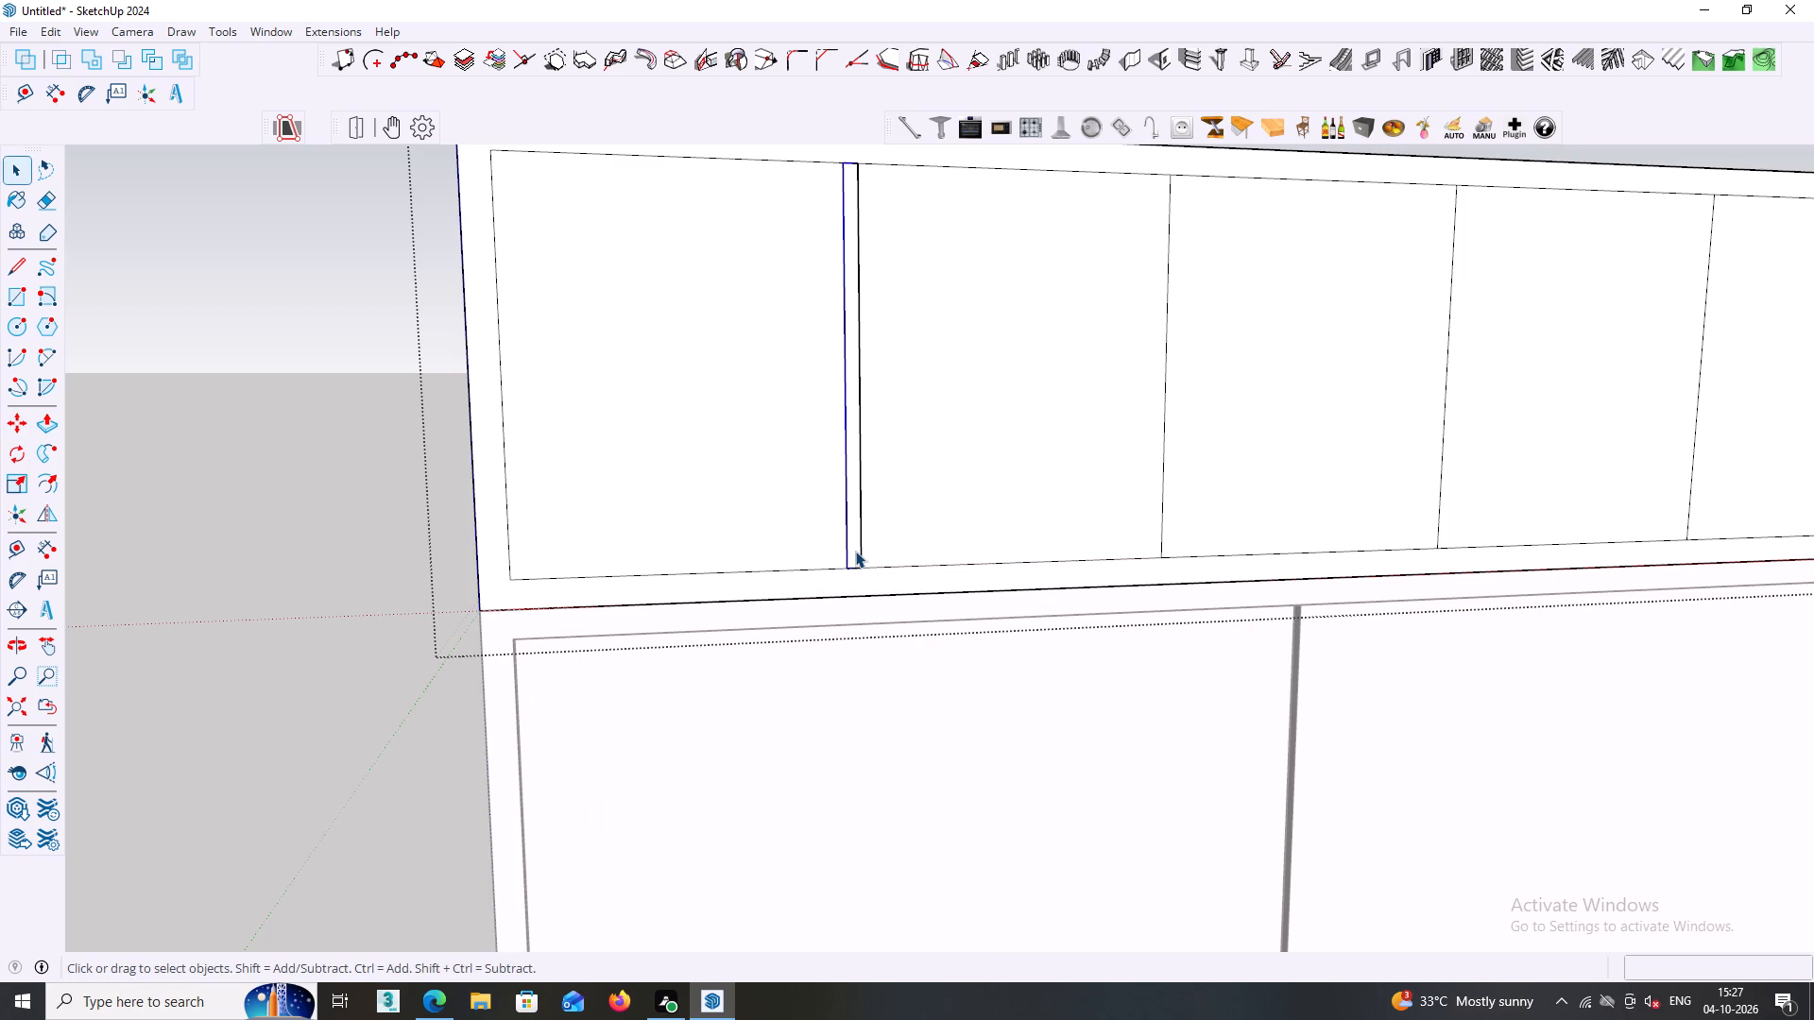
scroll(855, 551, up, 5)
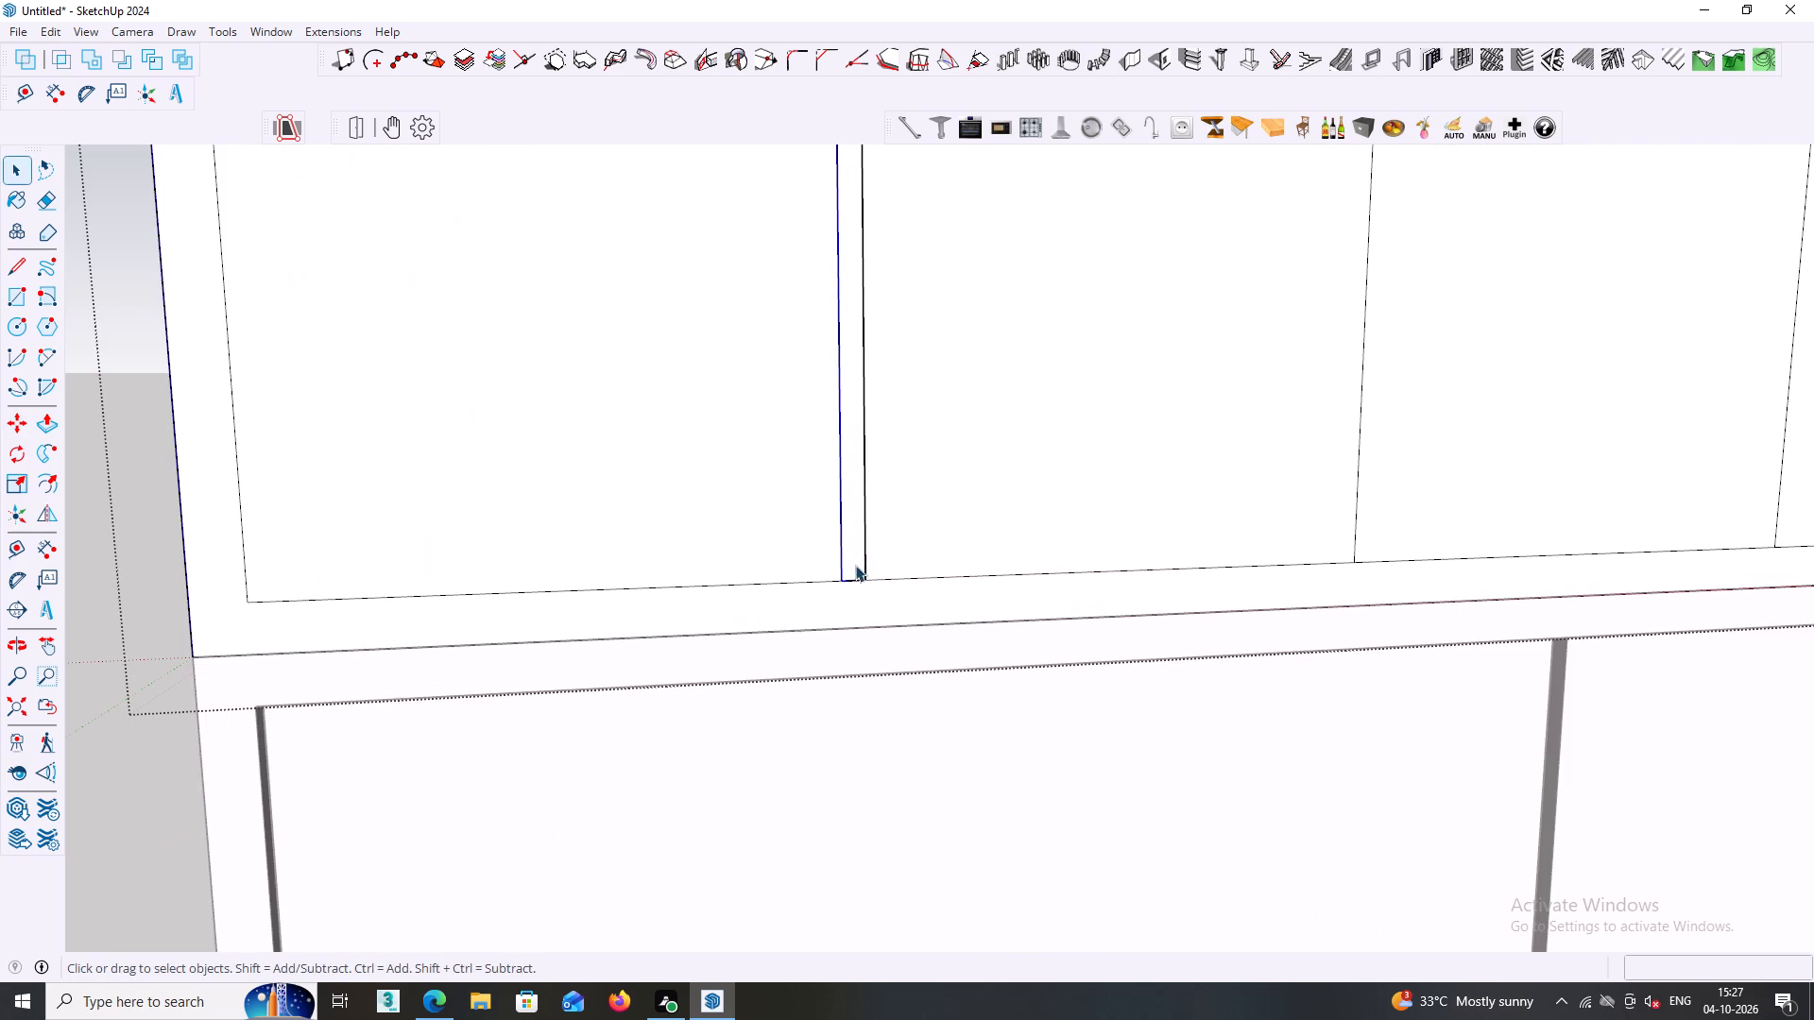
triple_click(857, 558)
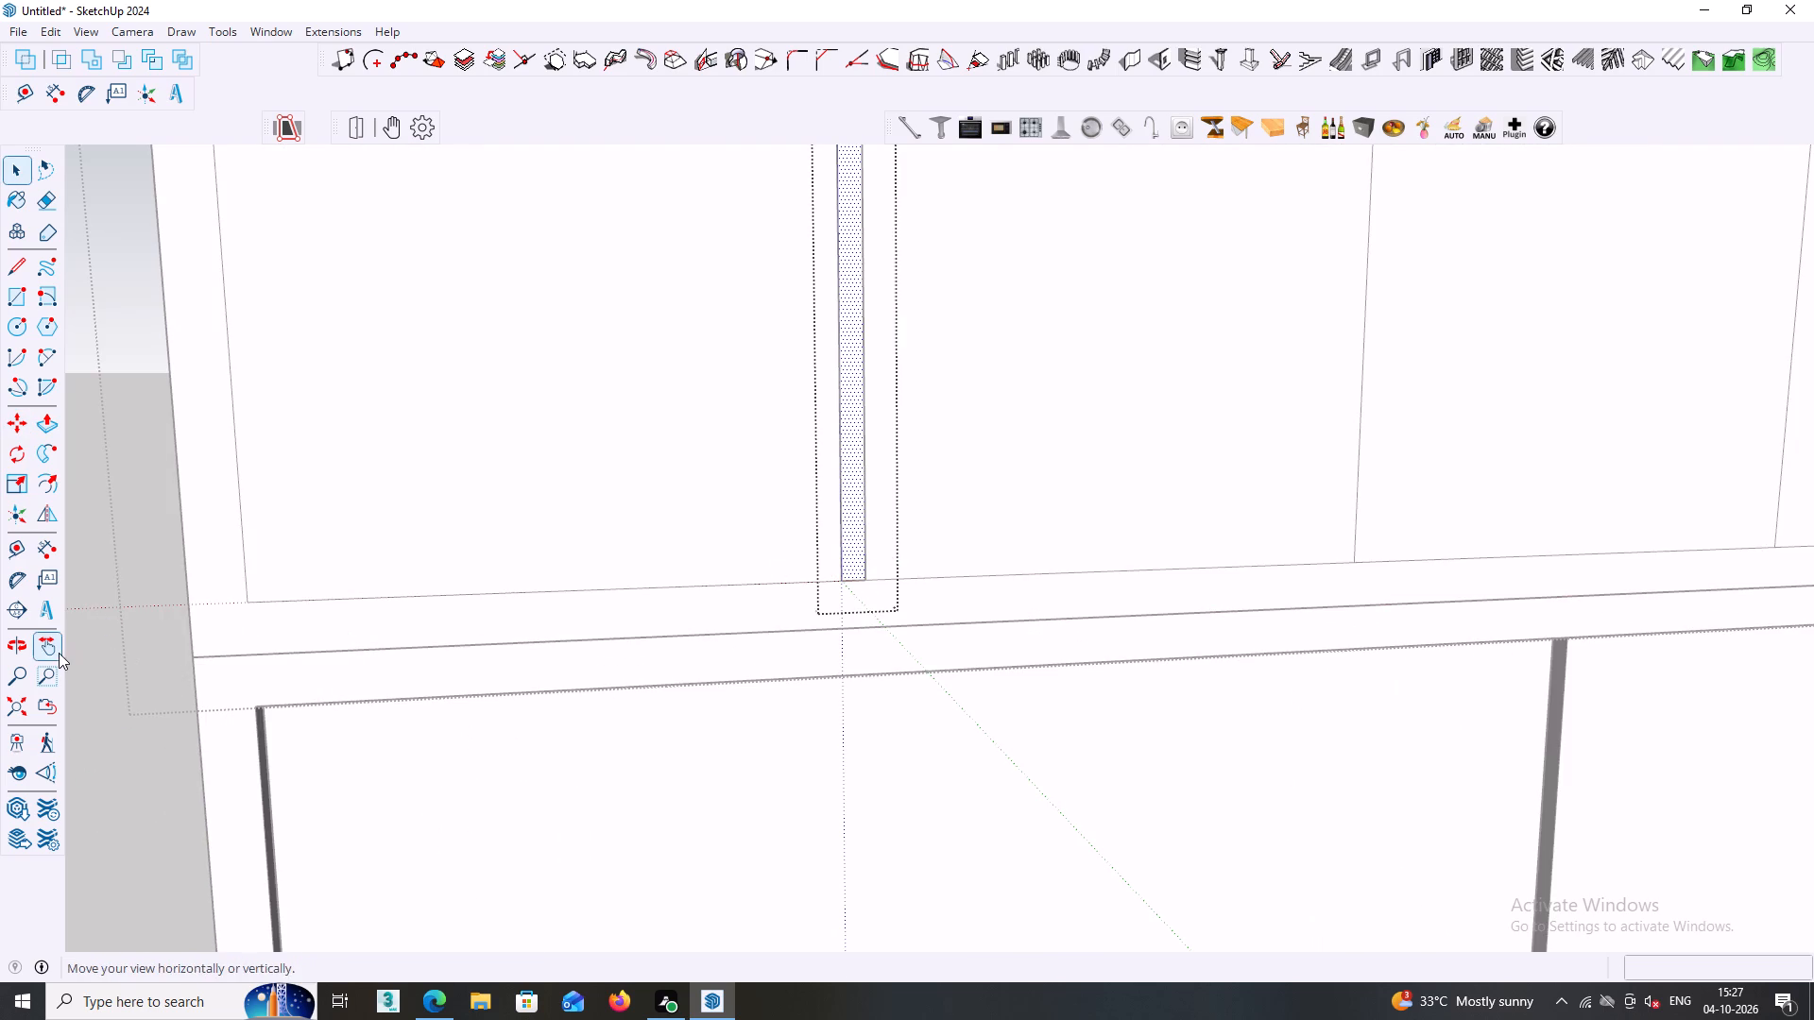
click(103, 646)
click(843, 532)
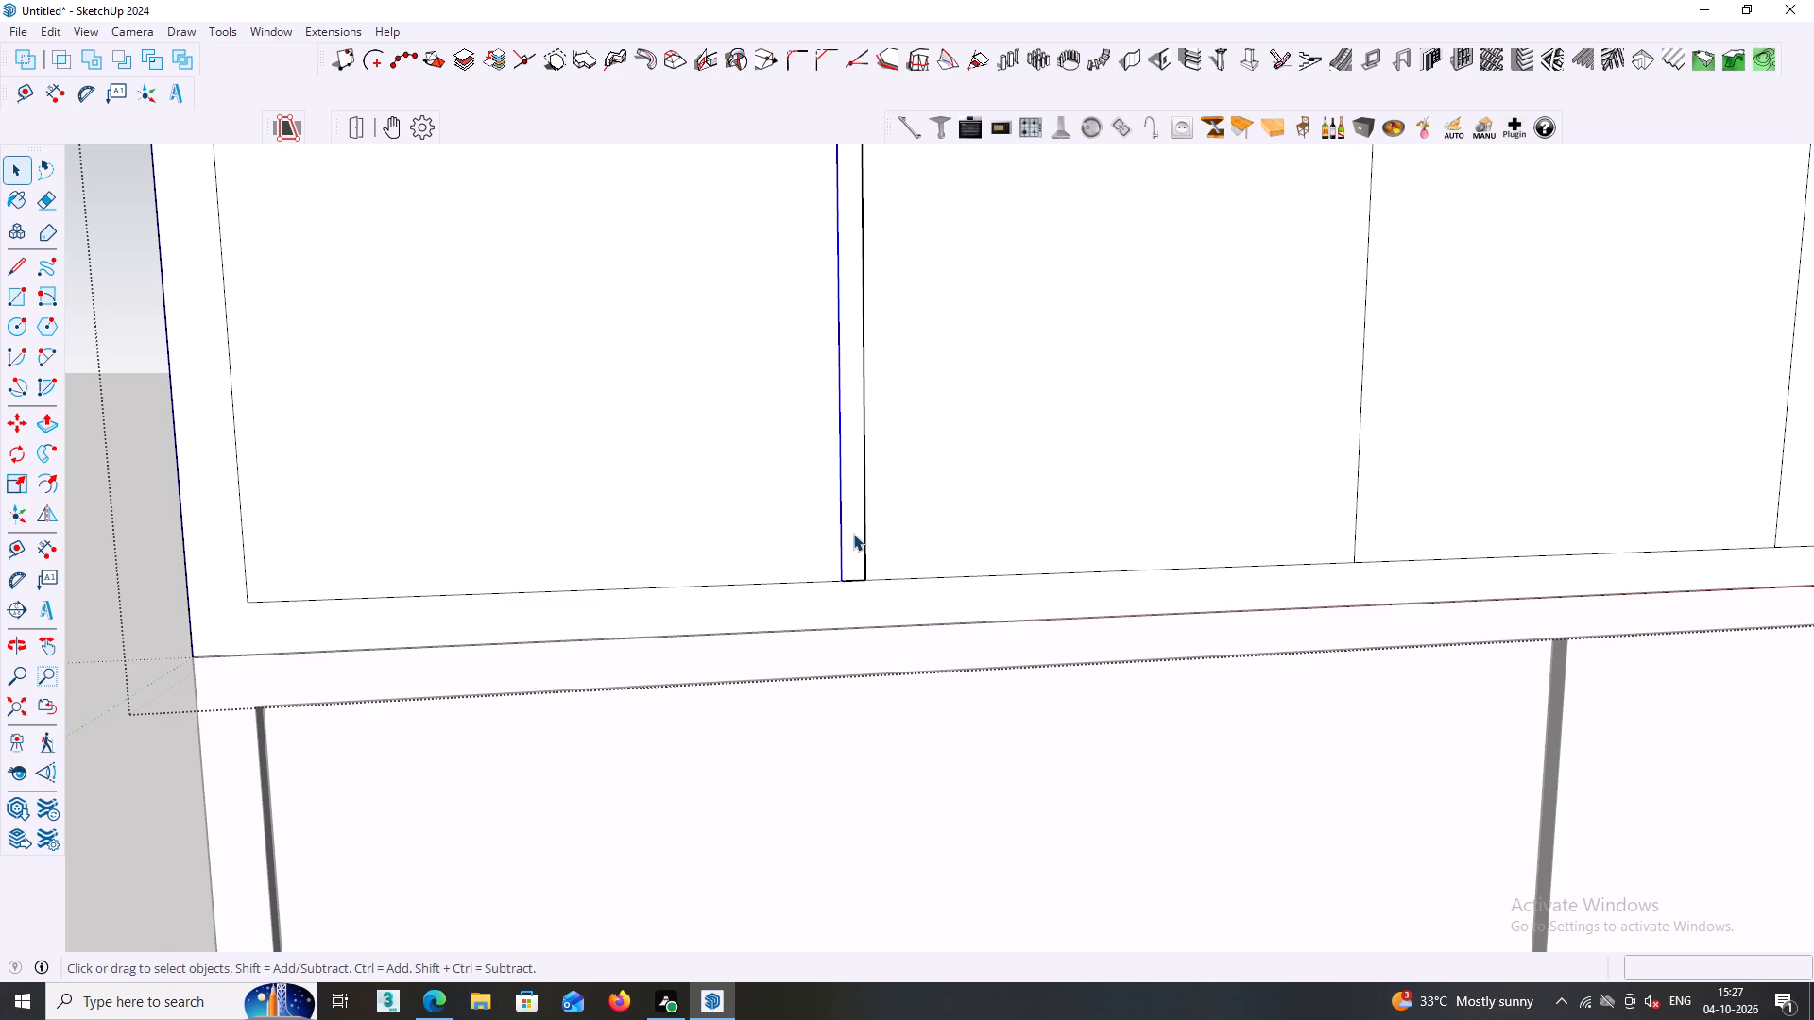
click(858, 540)
click(858, 540)
triple_click(858, 544)
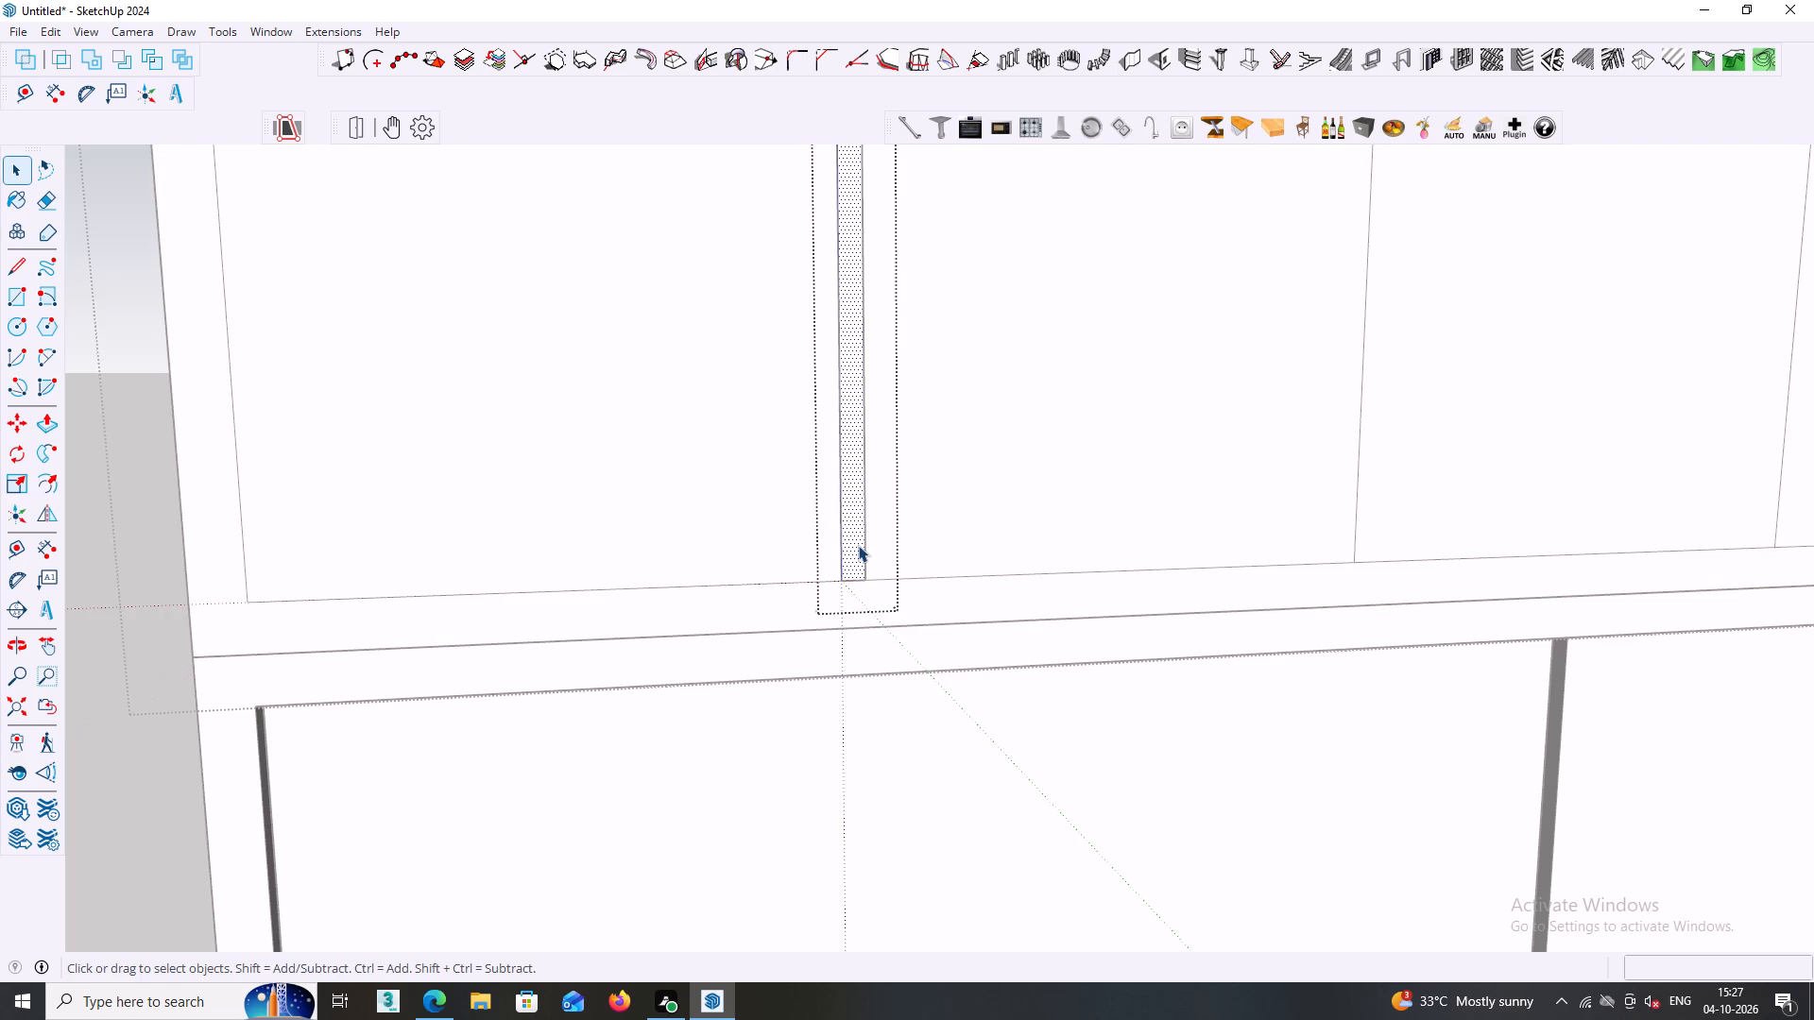
click(858, 545)
middle_drag(693, 529, 711, 619)
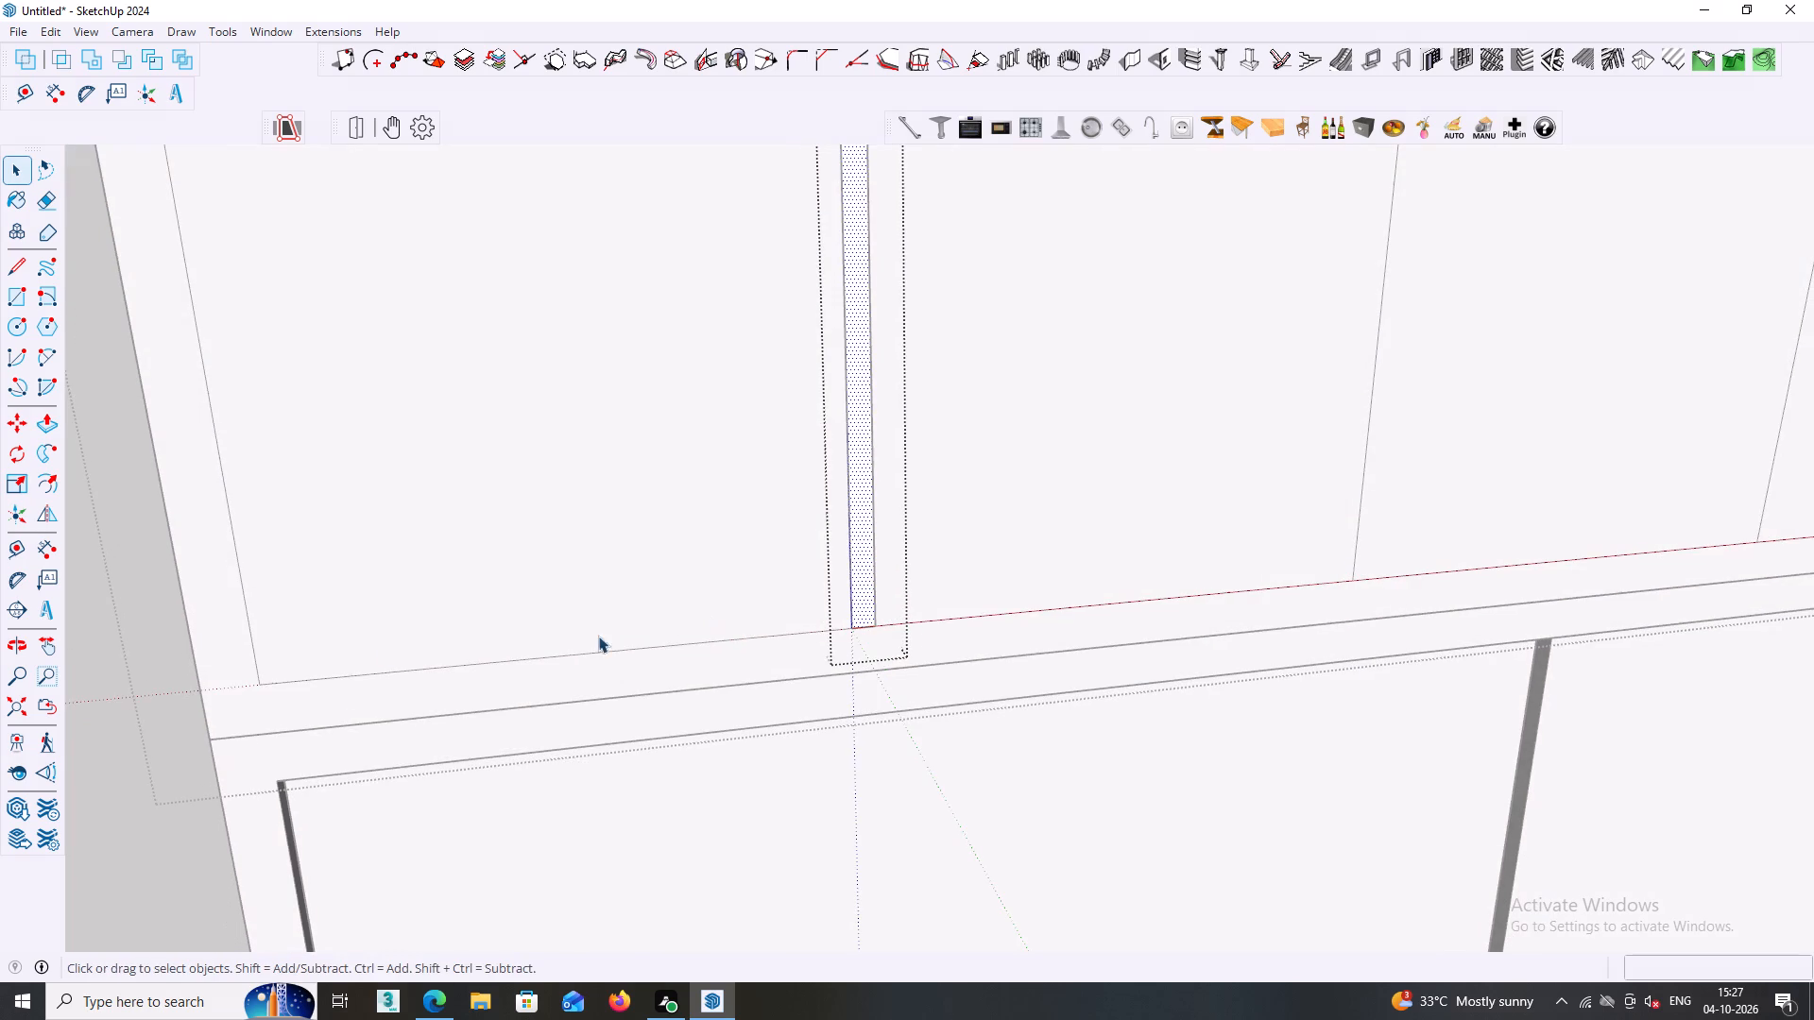
click(153, 642)
Copy the 18 mm strip group by its bottom midpoint 412.32 mm onto the second divider line, and repeat it as a *5 array.
scroll(234, 592, down, 5)
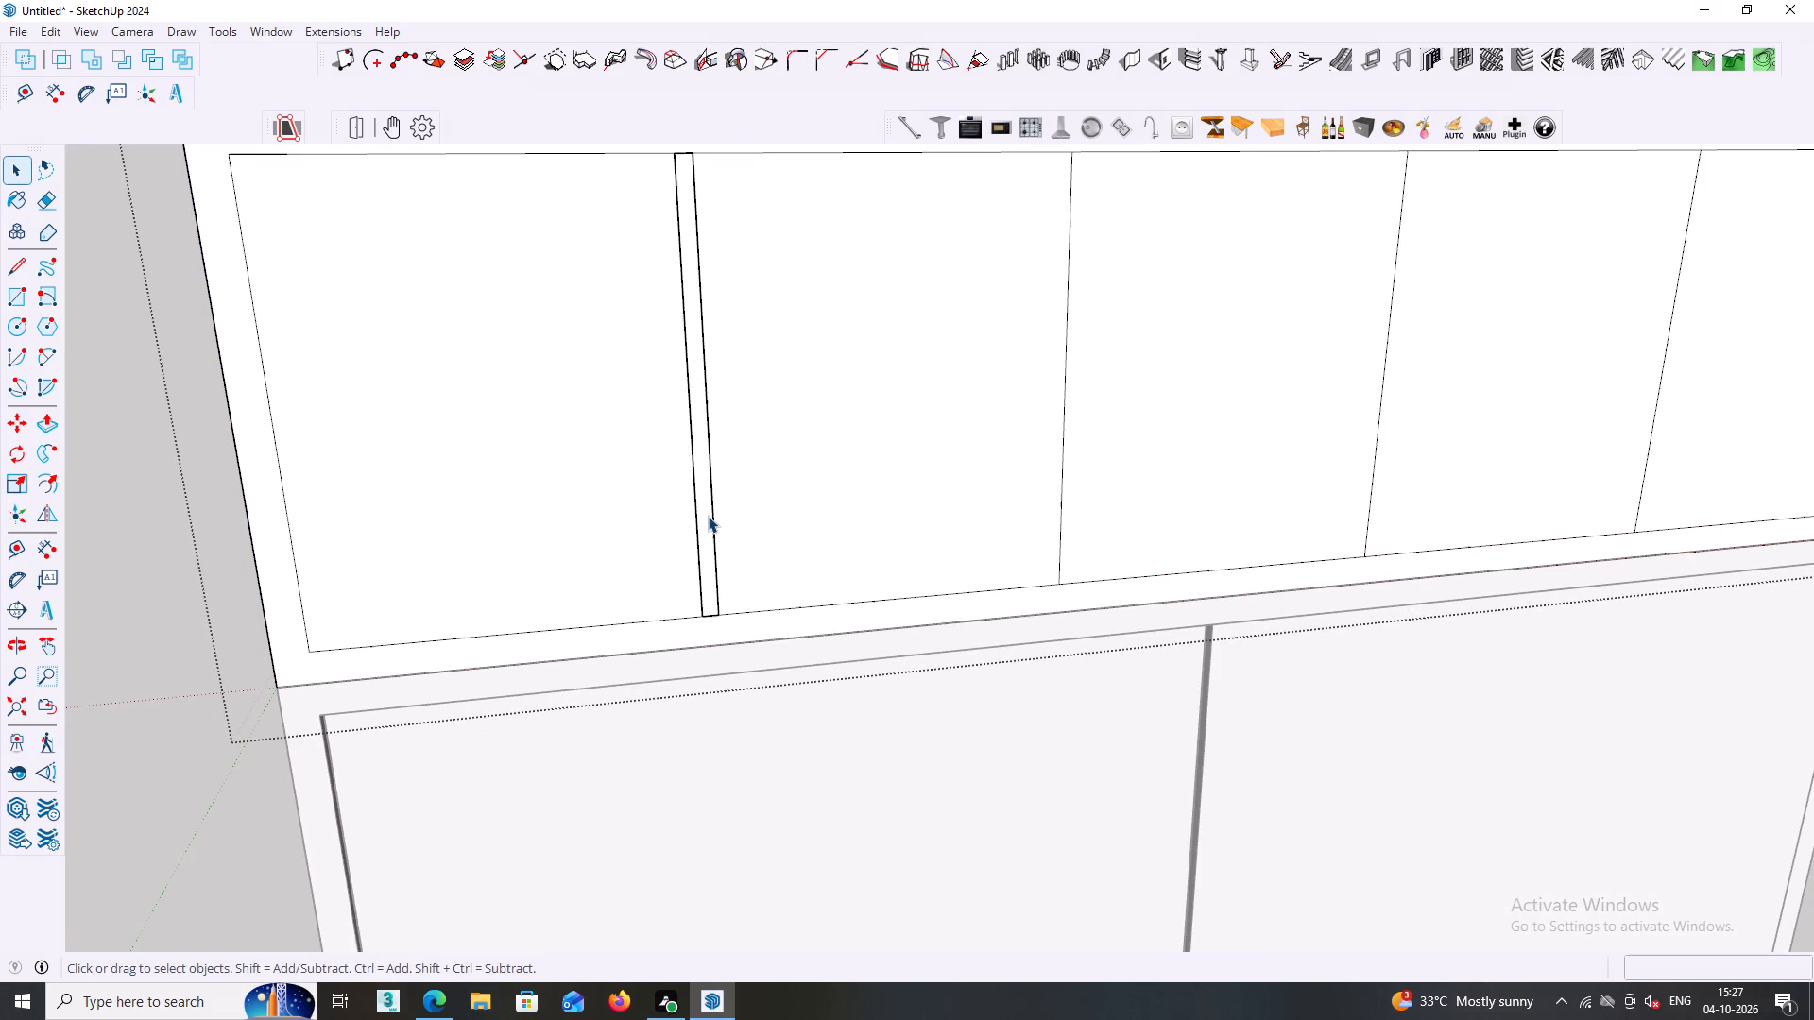
click(708, 516)
middle_drag(708, 516, 682, 455)
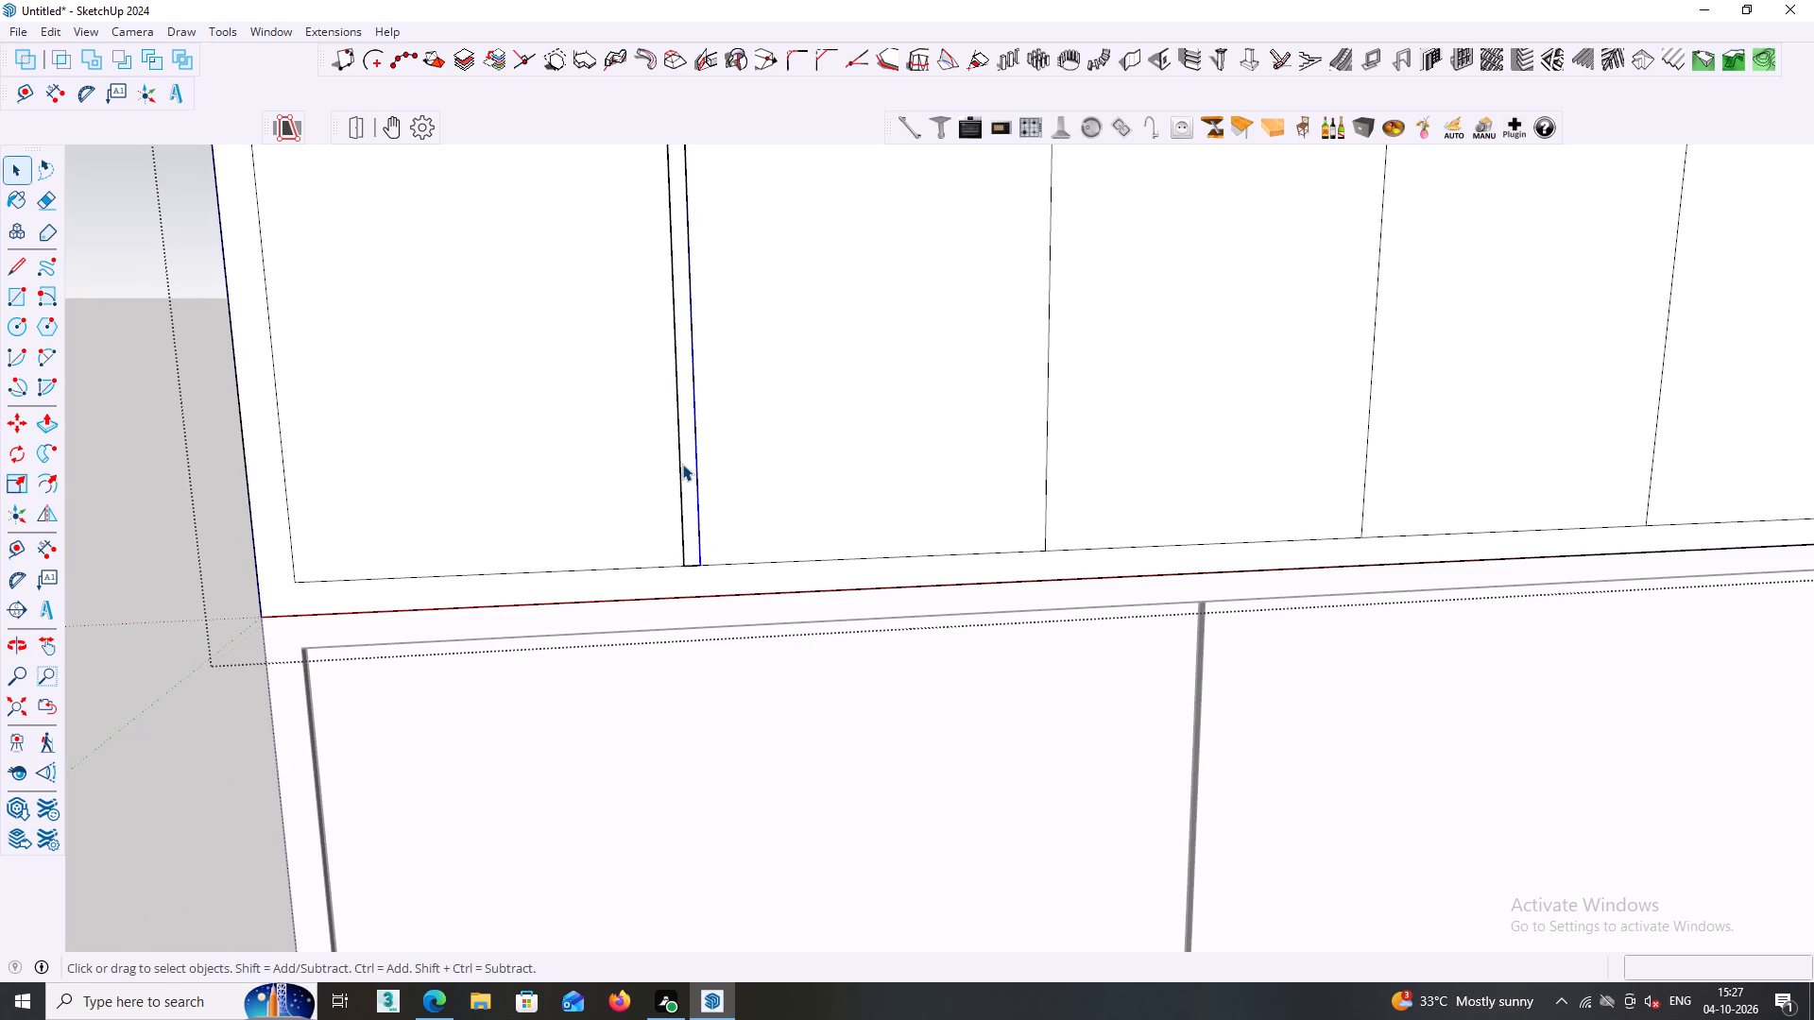
key(m)
scroll(685, 598, up, 5)
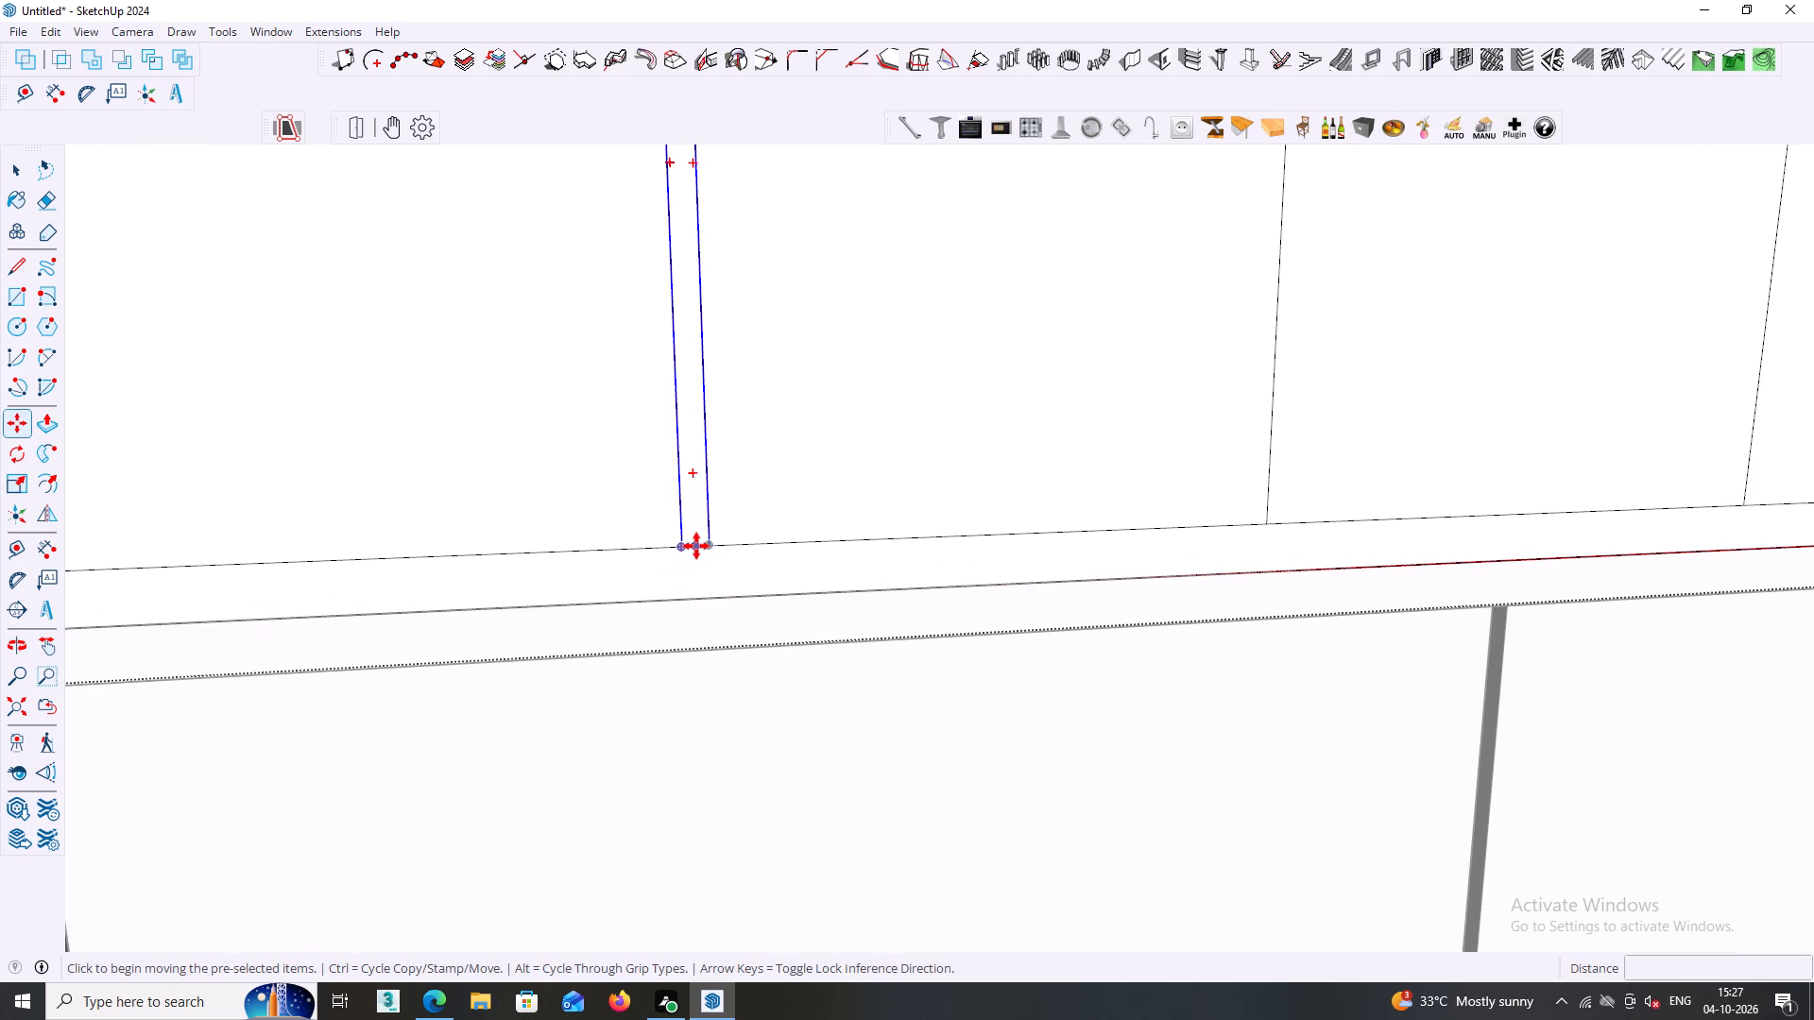
click(696, 546)
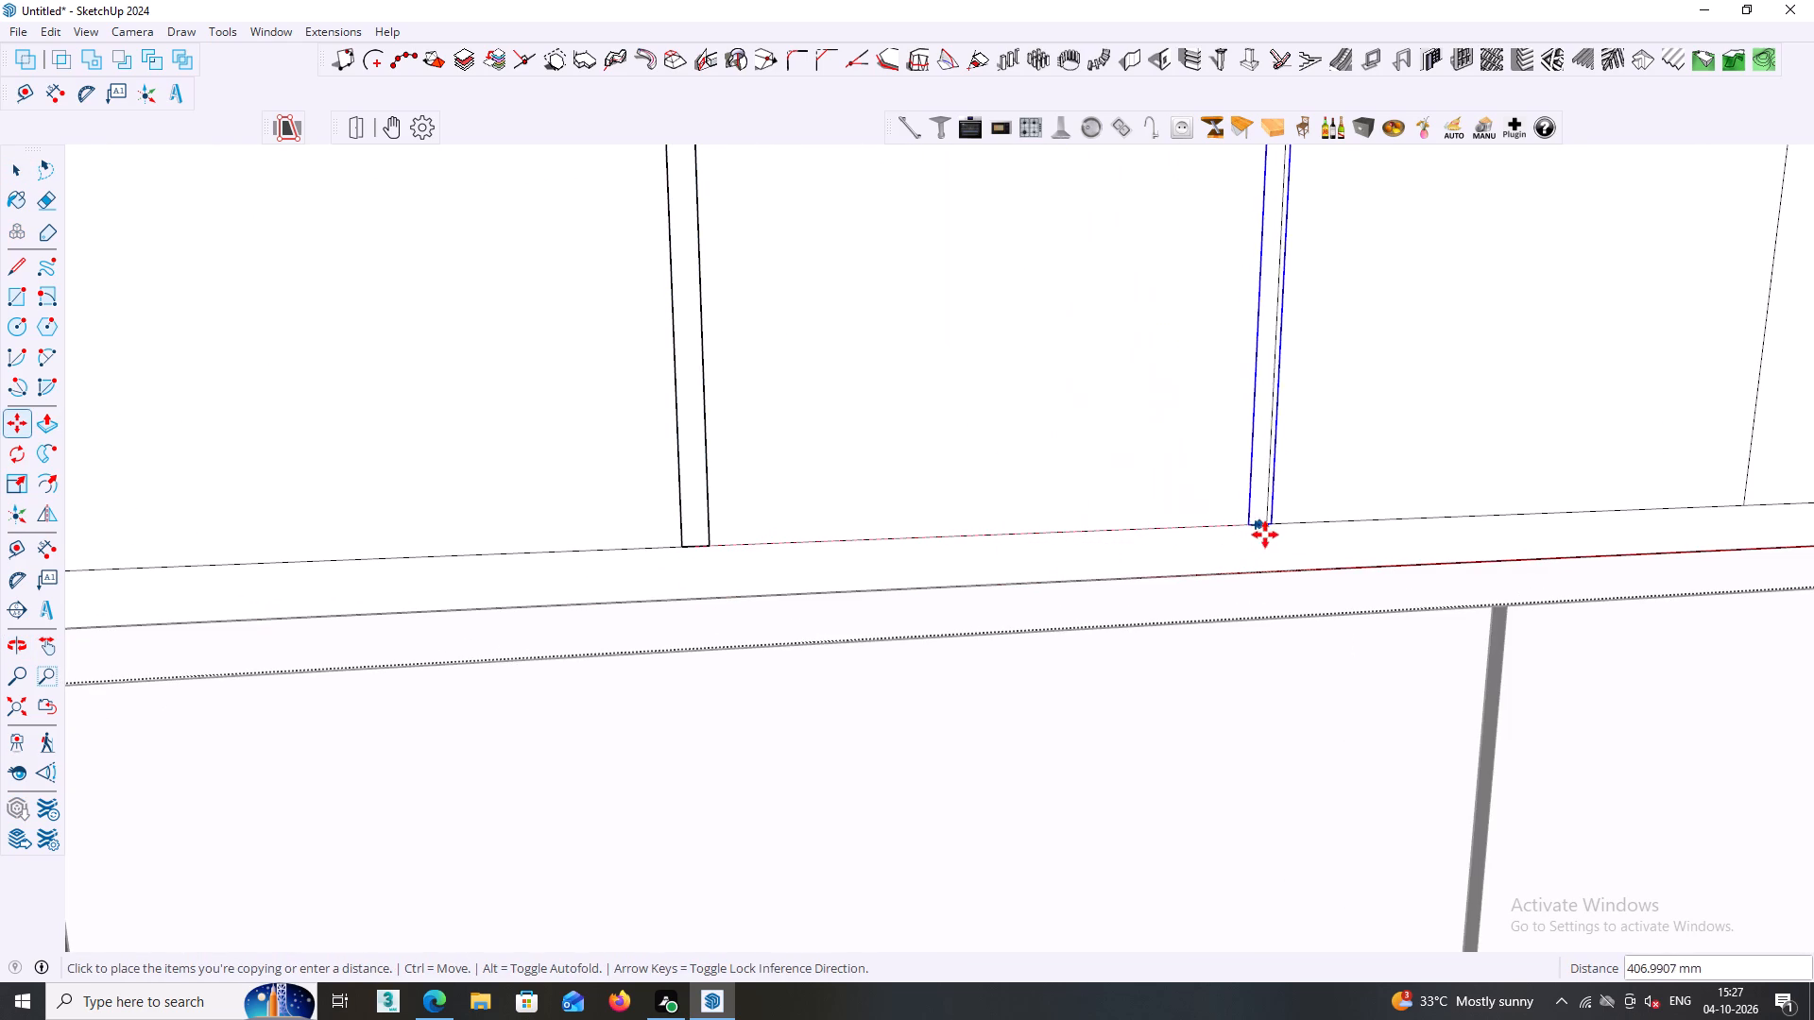
click(1268, 525)
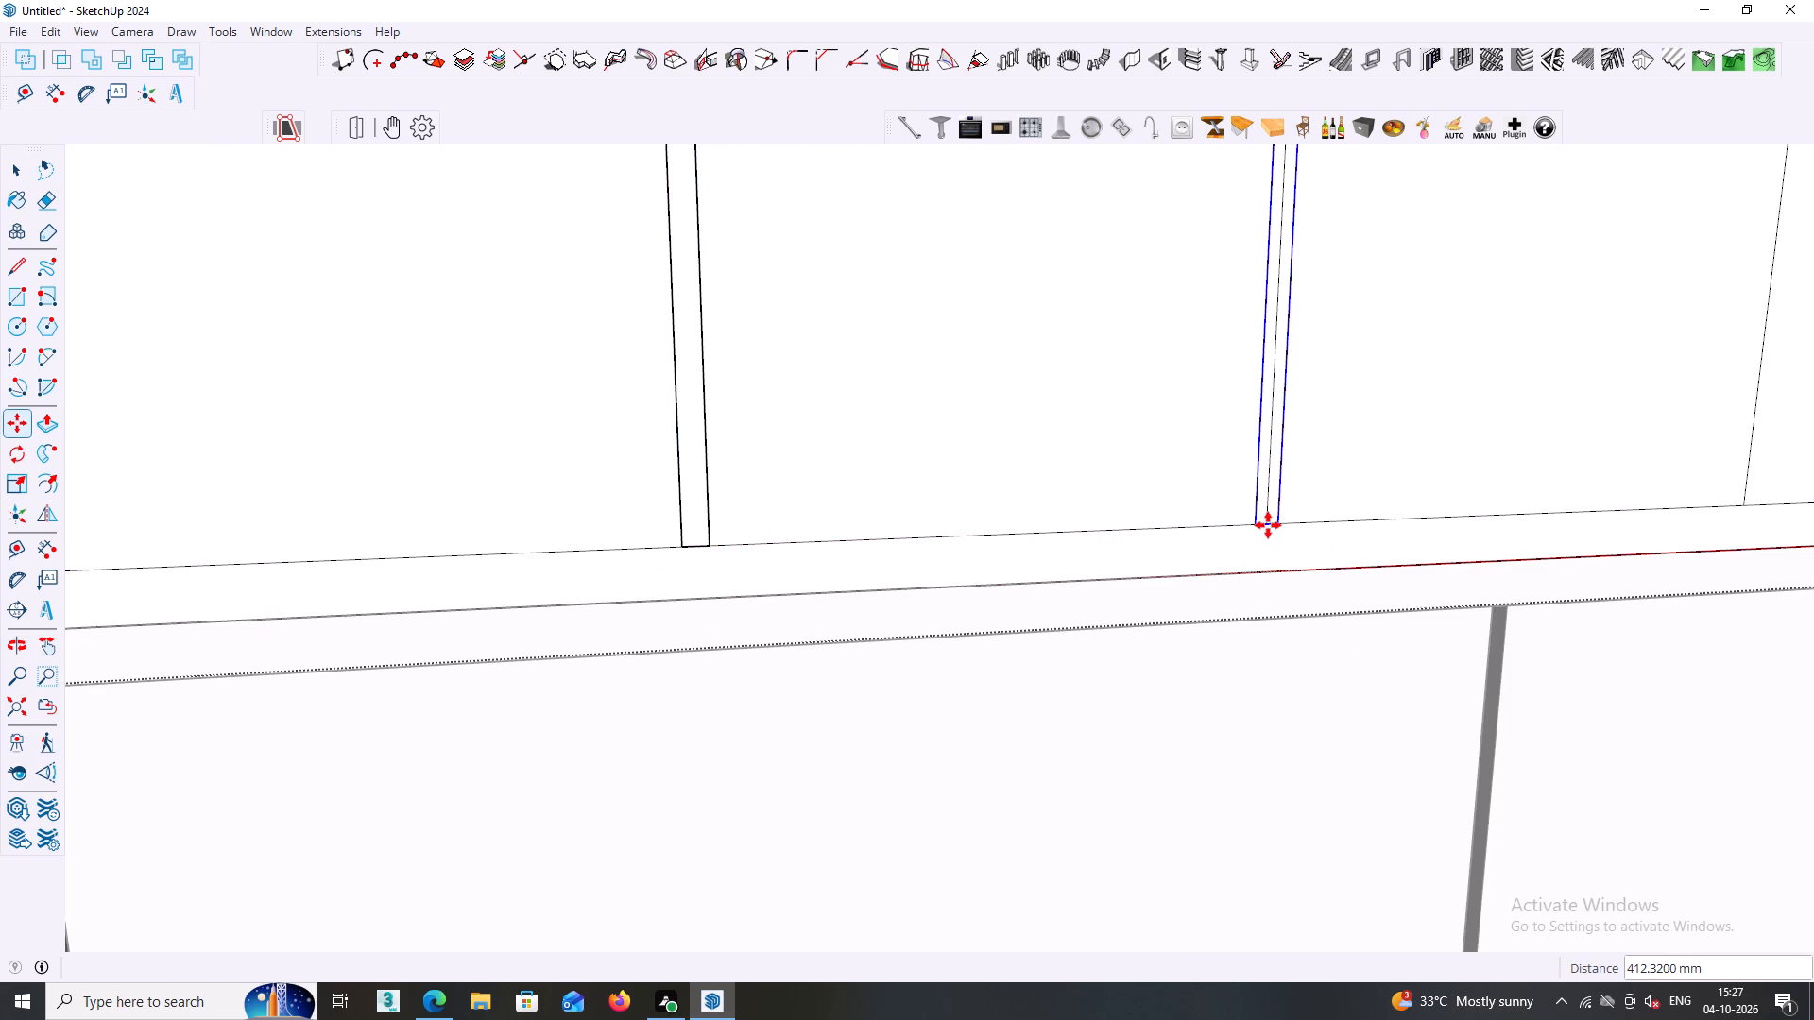
text(*5)
key(Return)
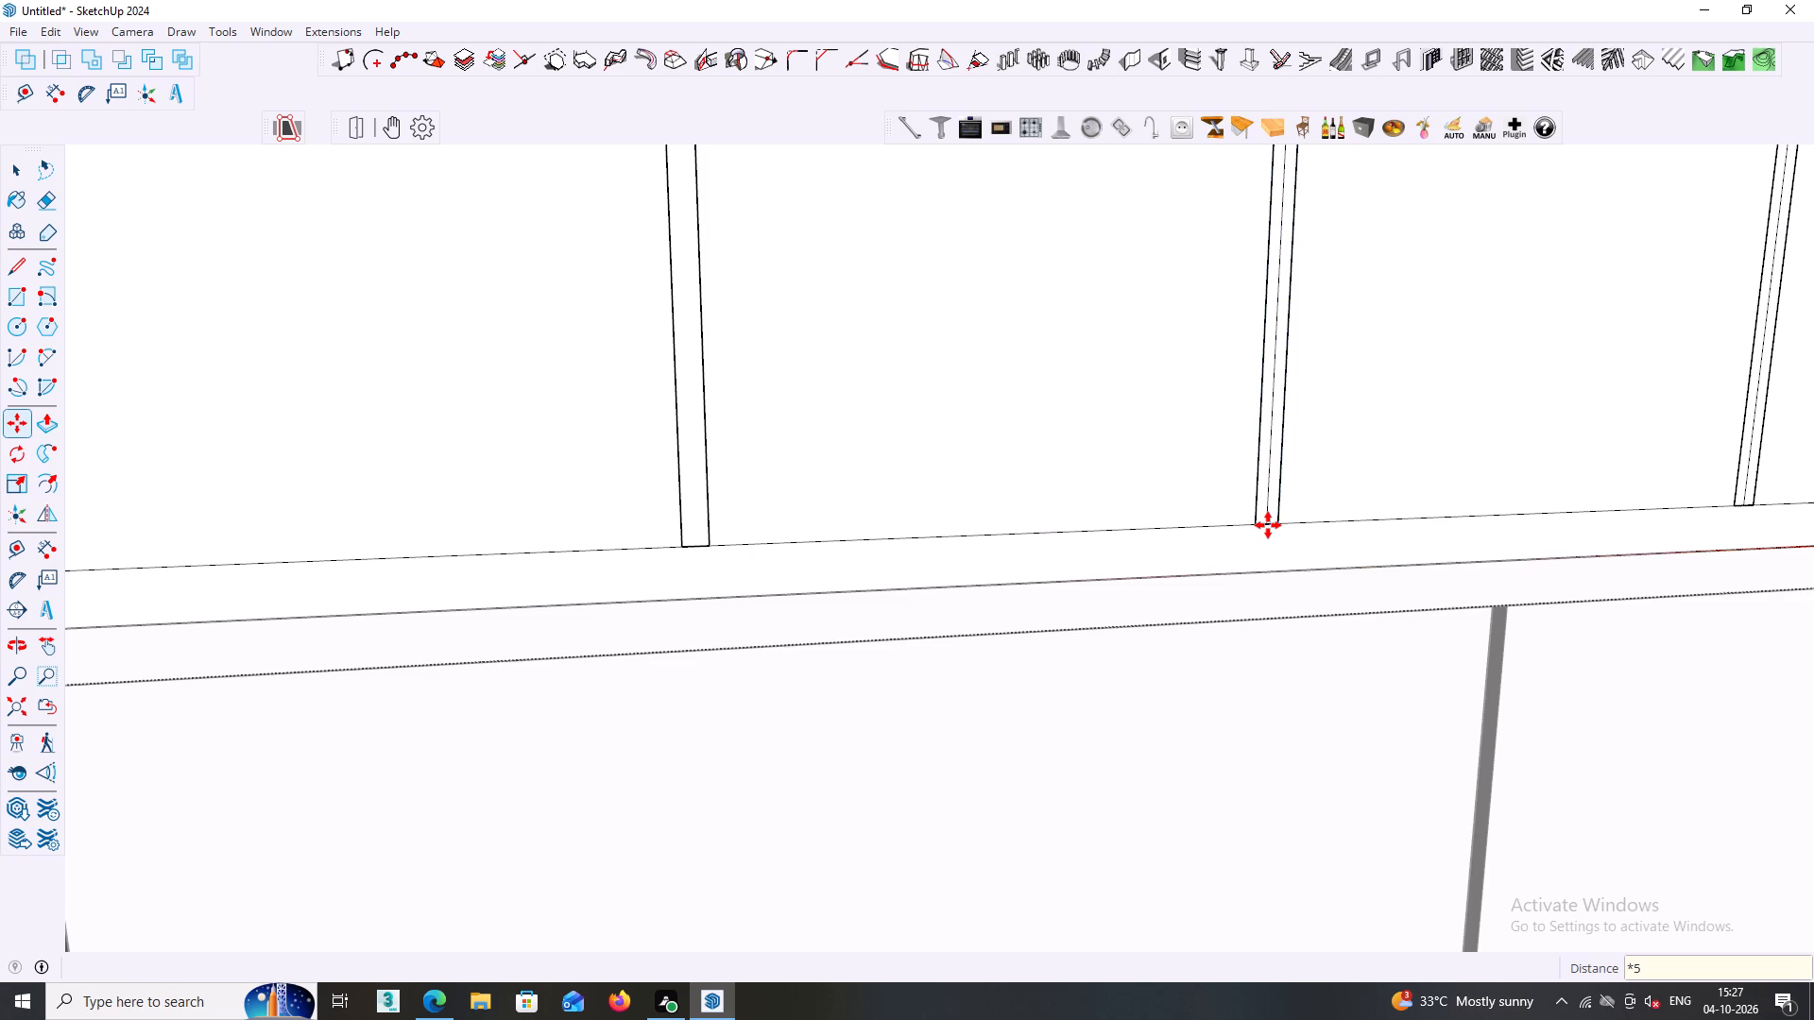
scroll(1268, 525, down, 6)
middle_click(1268, 526)
middle_drag(1266, 534, 1055, 584)
key(space)
scroll(1210, 602, down, 3)
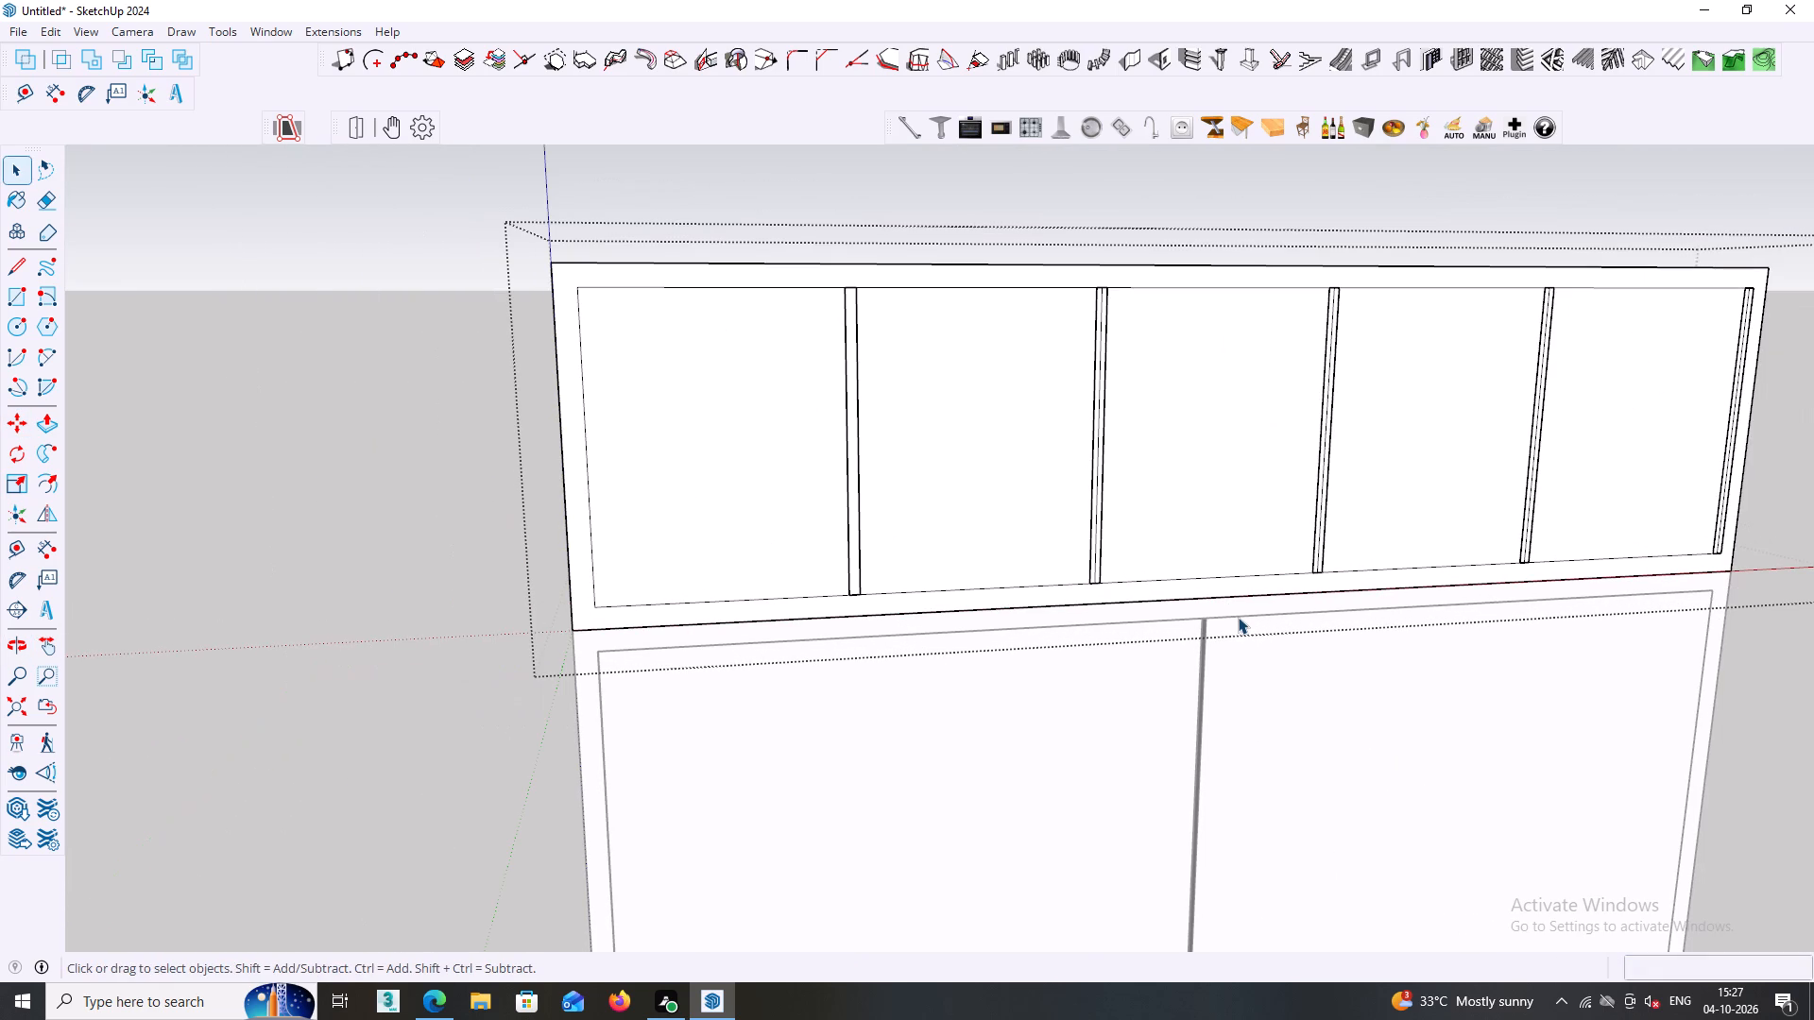
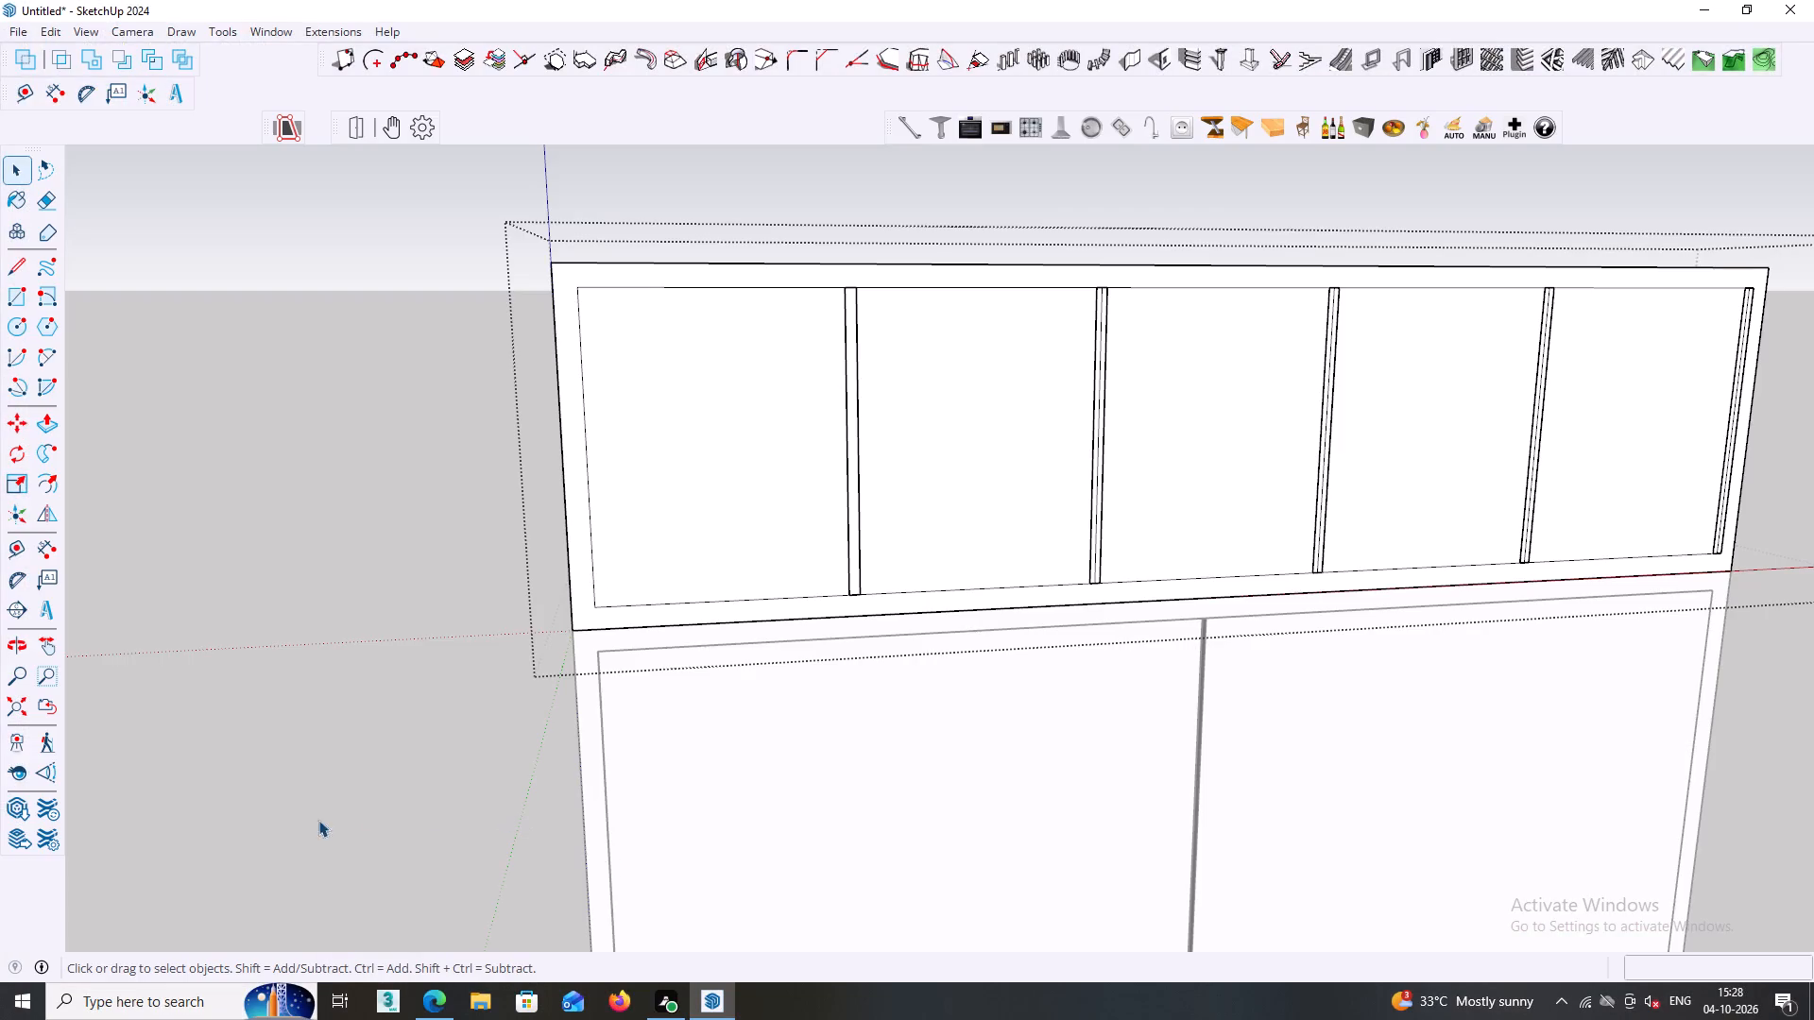
Delete the old divider lines running through the middle of the second, third and fourth 18 mm strips on the loft front.
middle_drag(775, 570, 675, 572)
shift+middle_drag(744, 599, 392, 660)
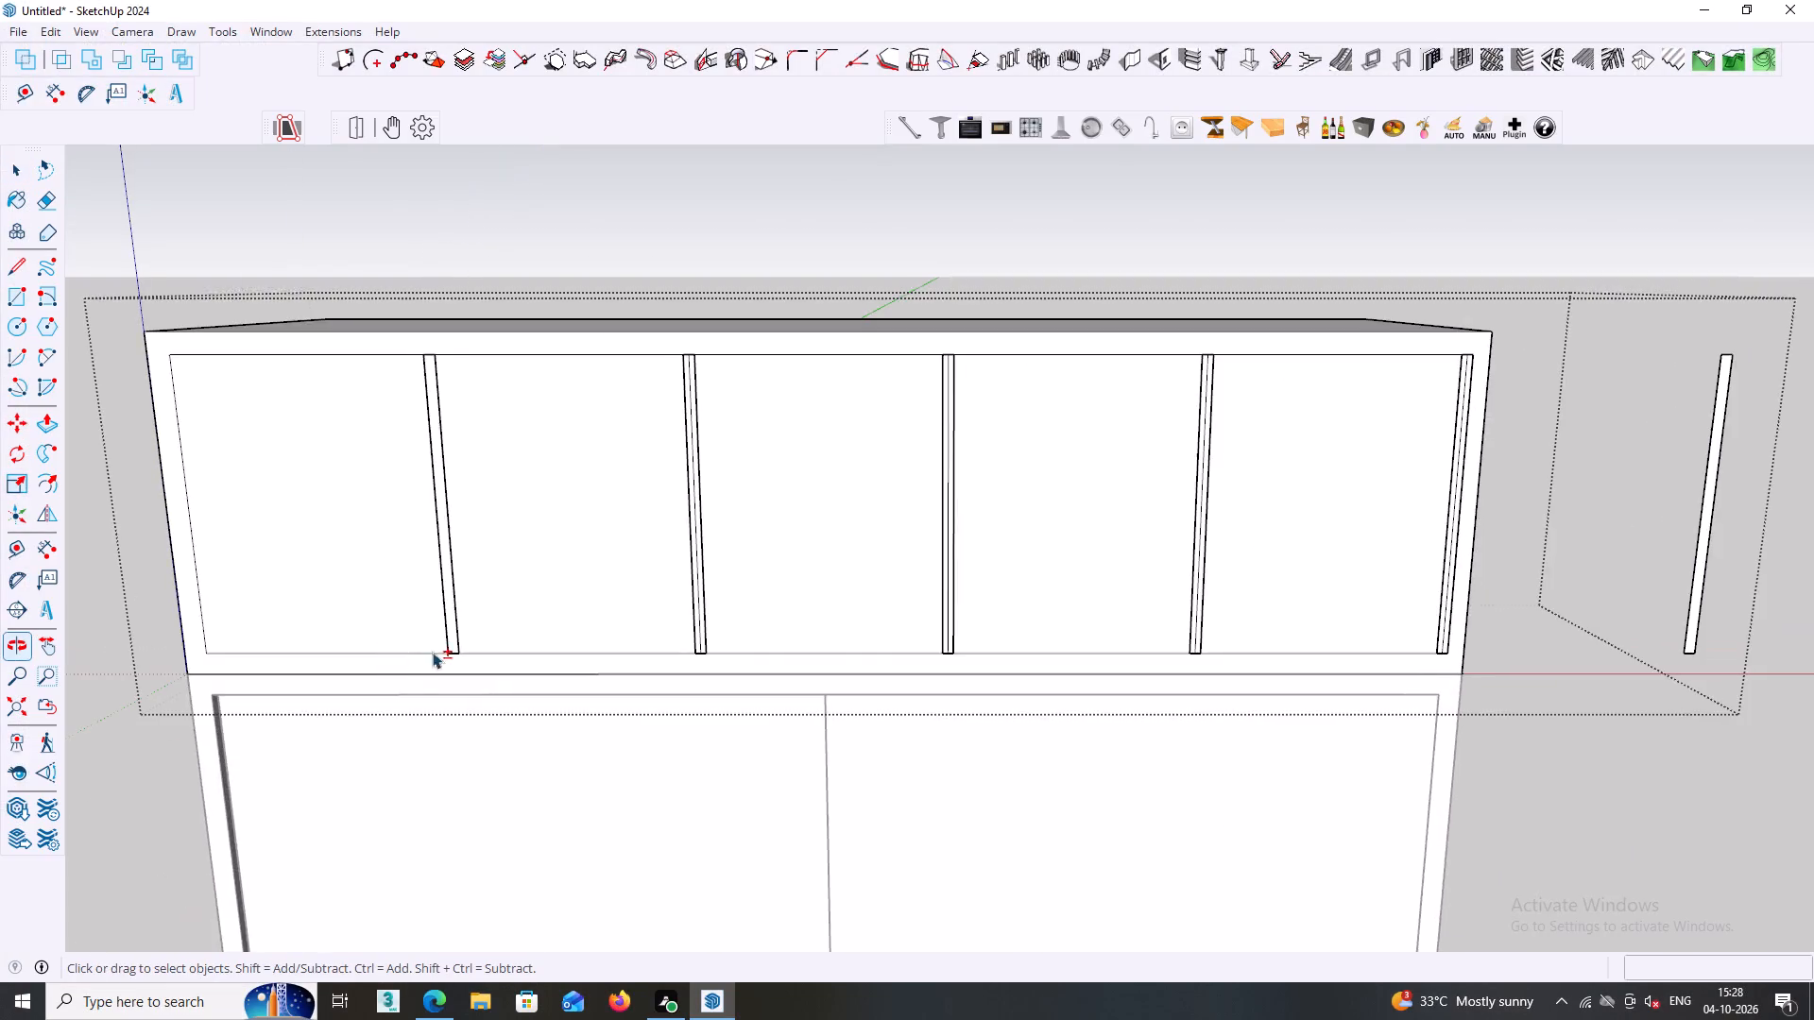
scroll(797, 552, up, 2)
scroll(664, 568, up, 1)
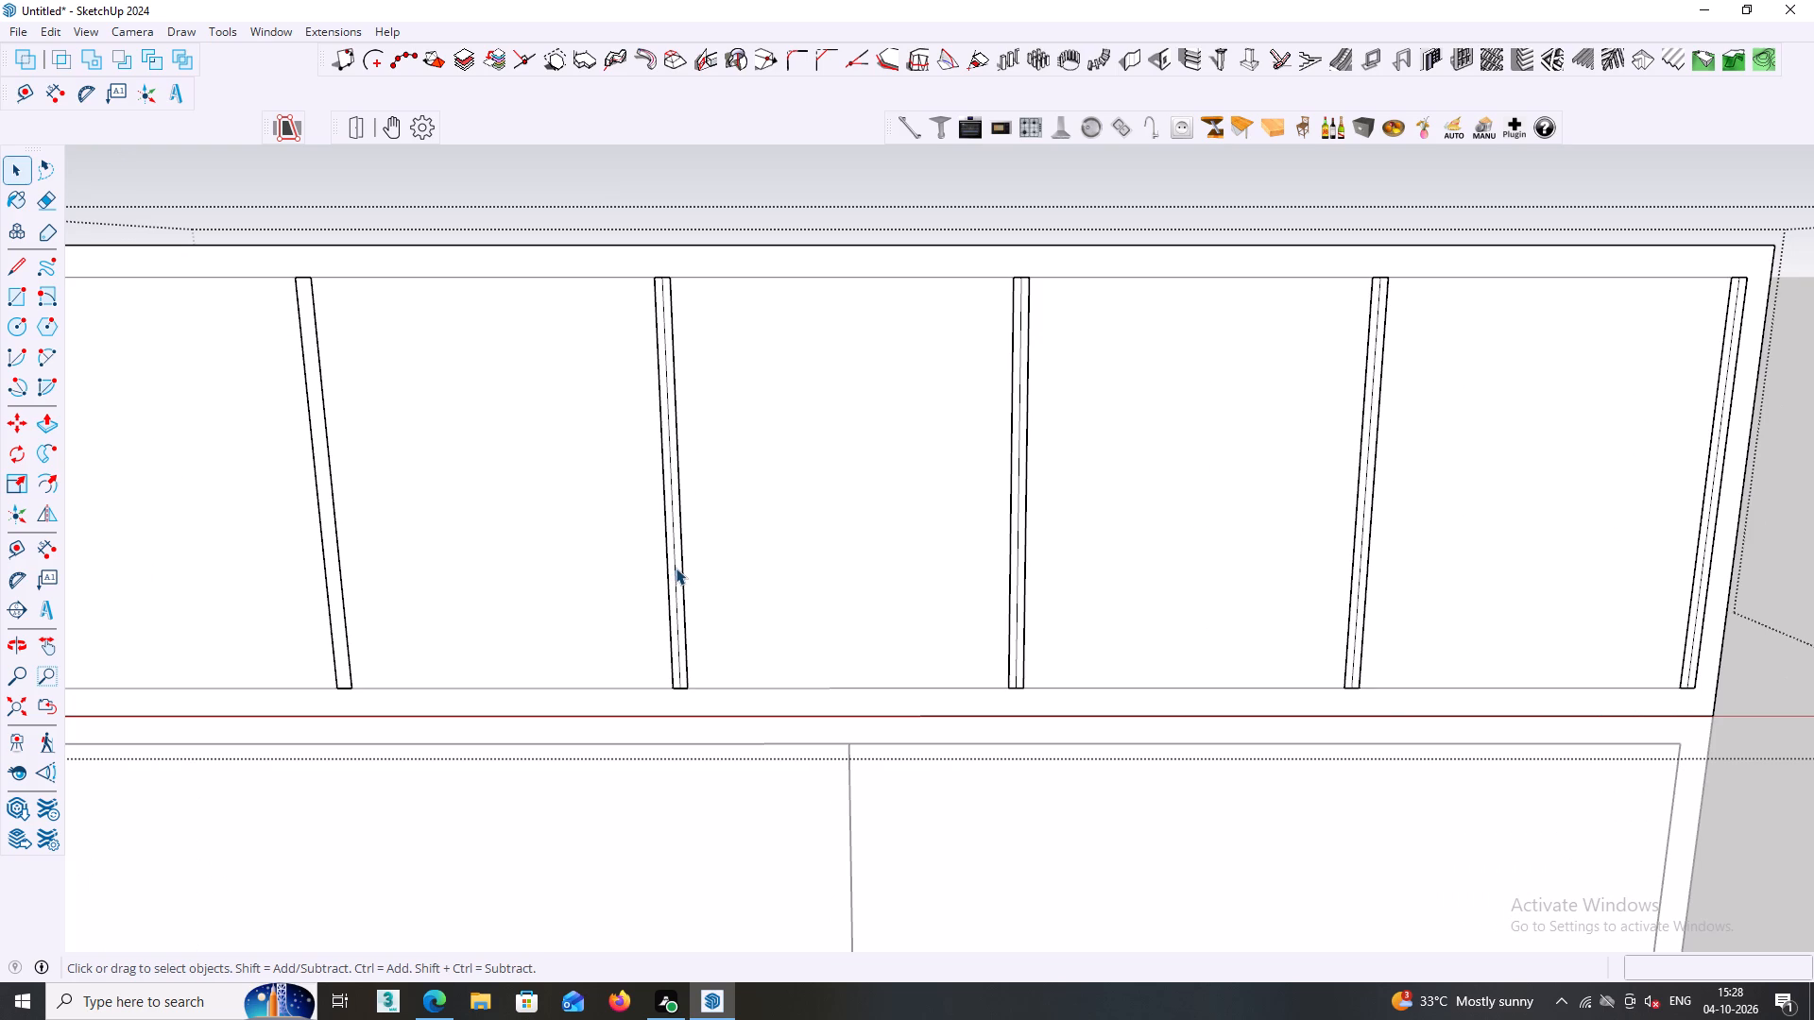
click(676, 568)
key(Delete)
click(1017, 551)
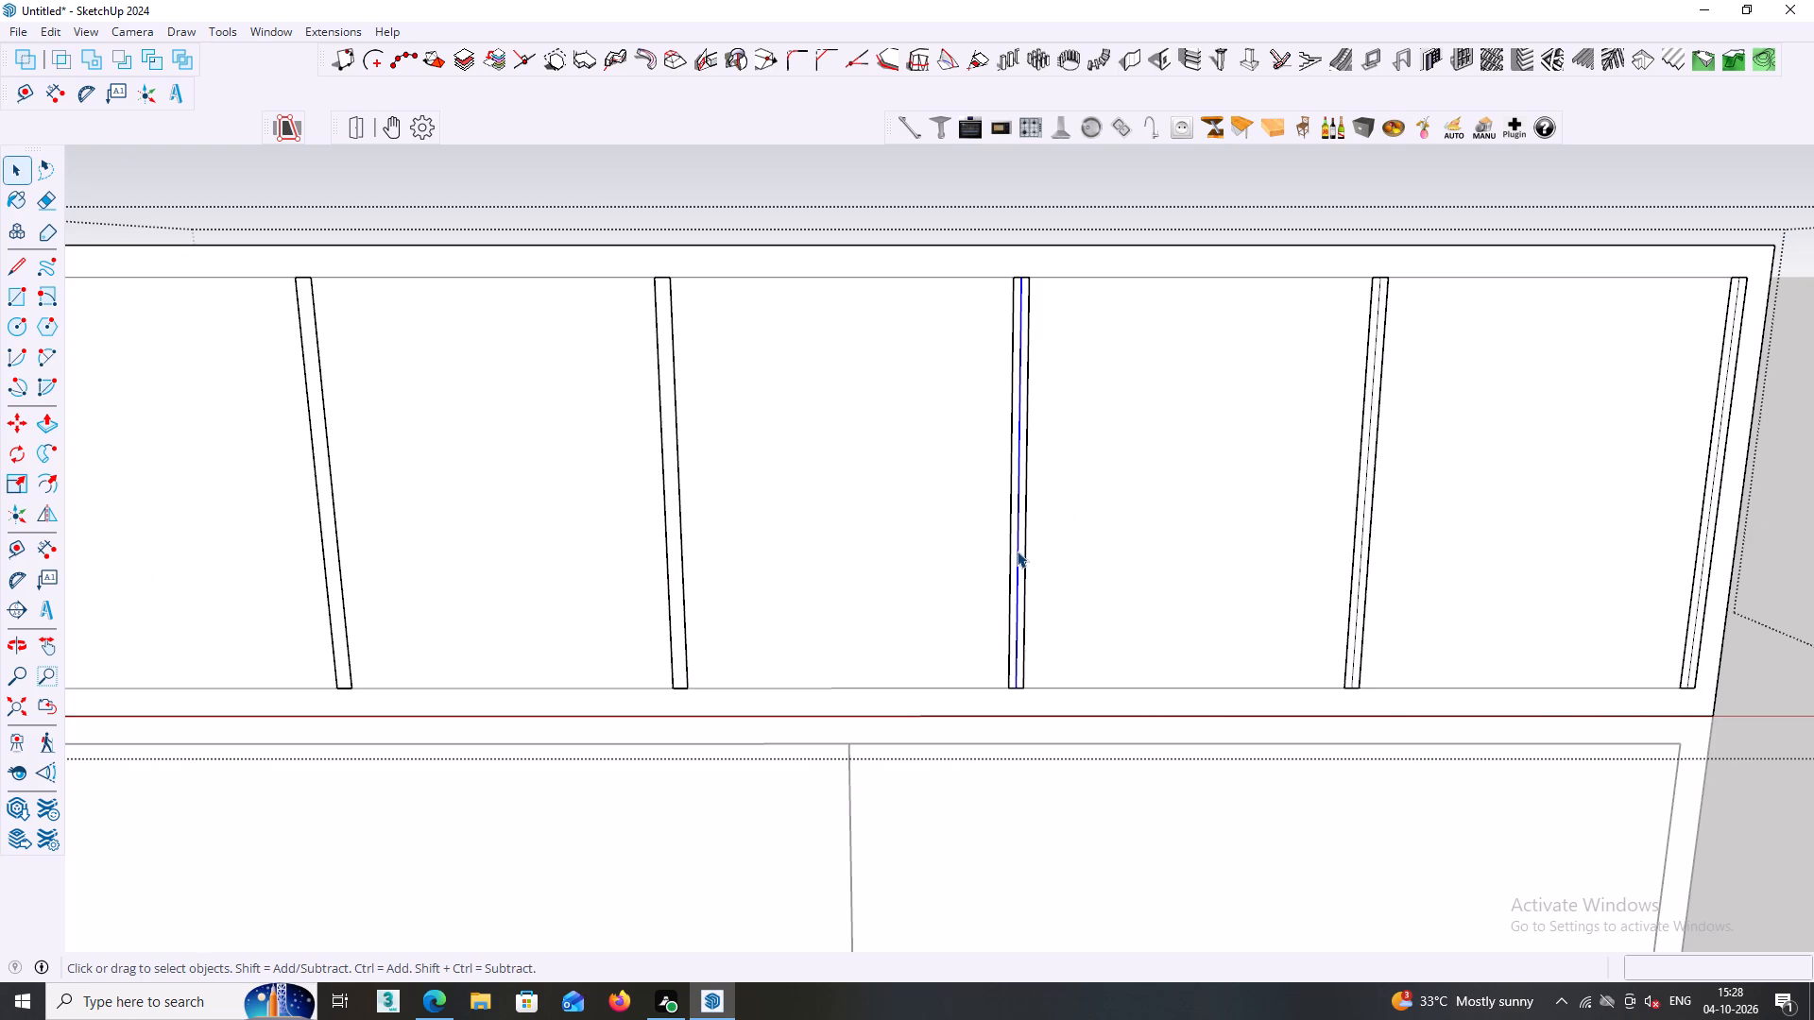
key(Delete)
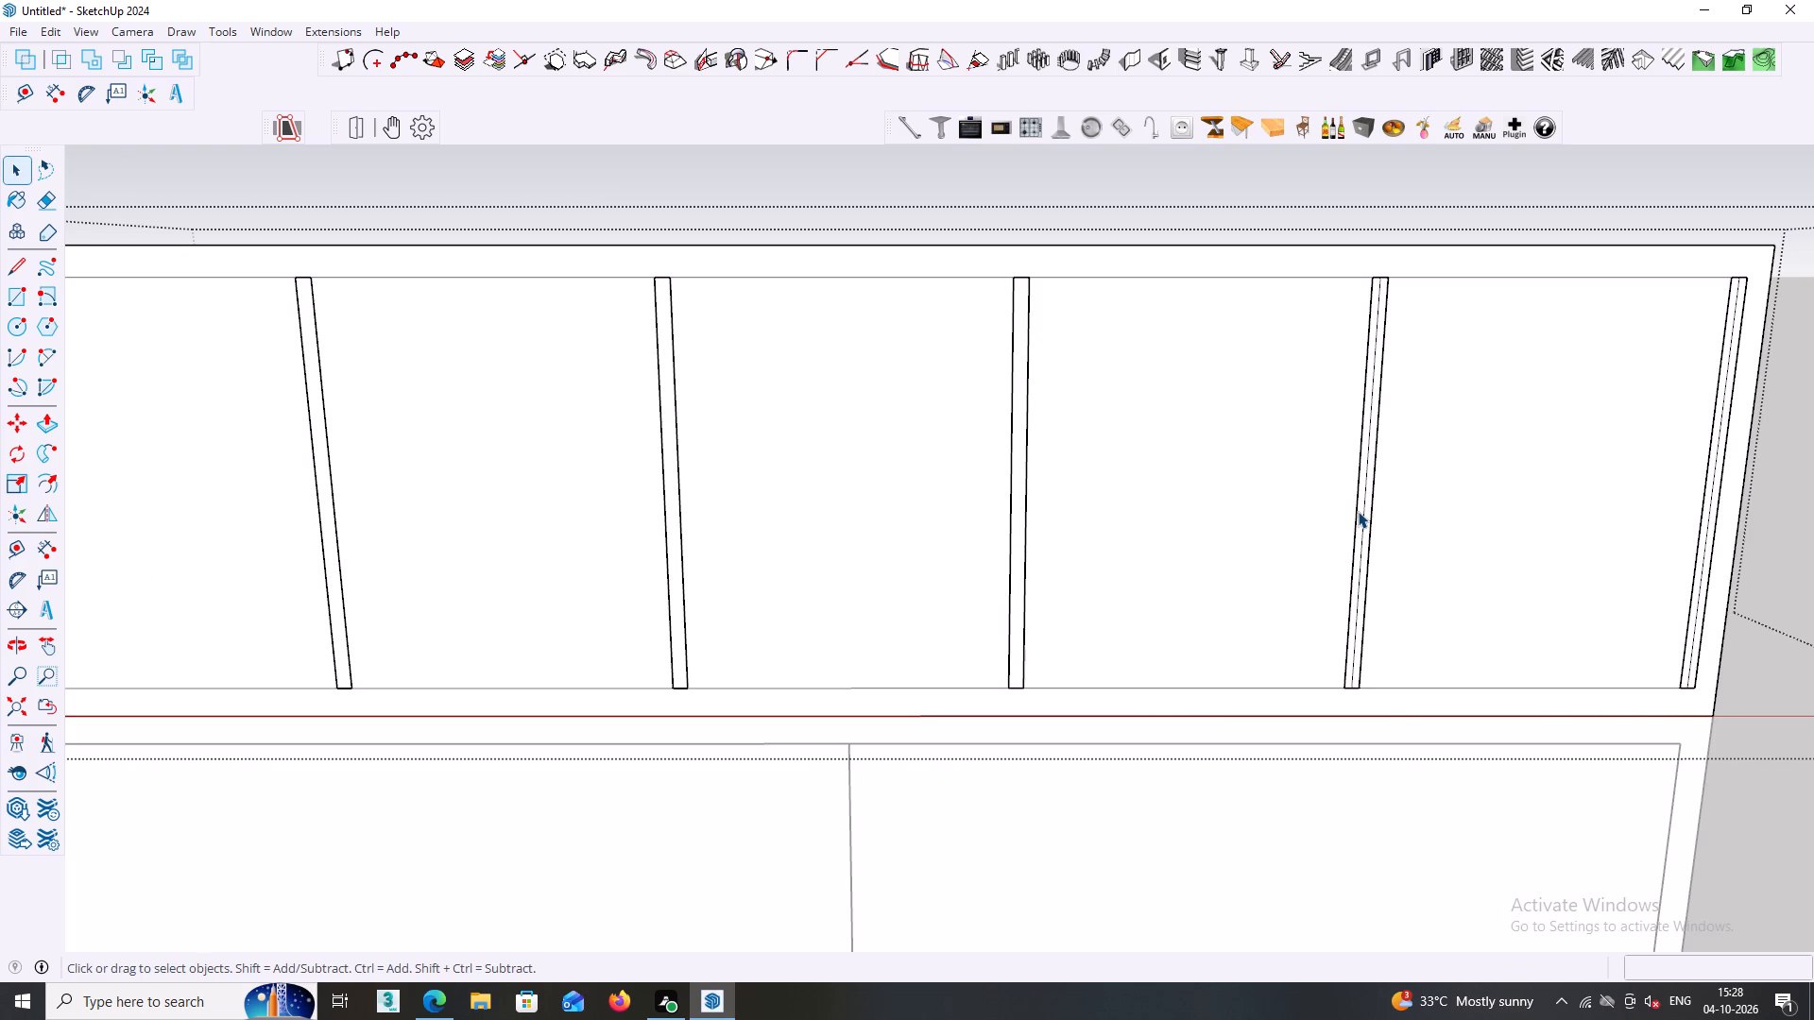
click(1360, 512)
click(1362, 513)
key(Delete)
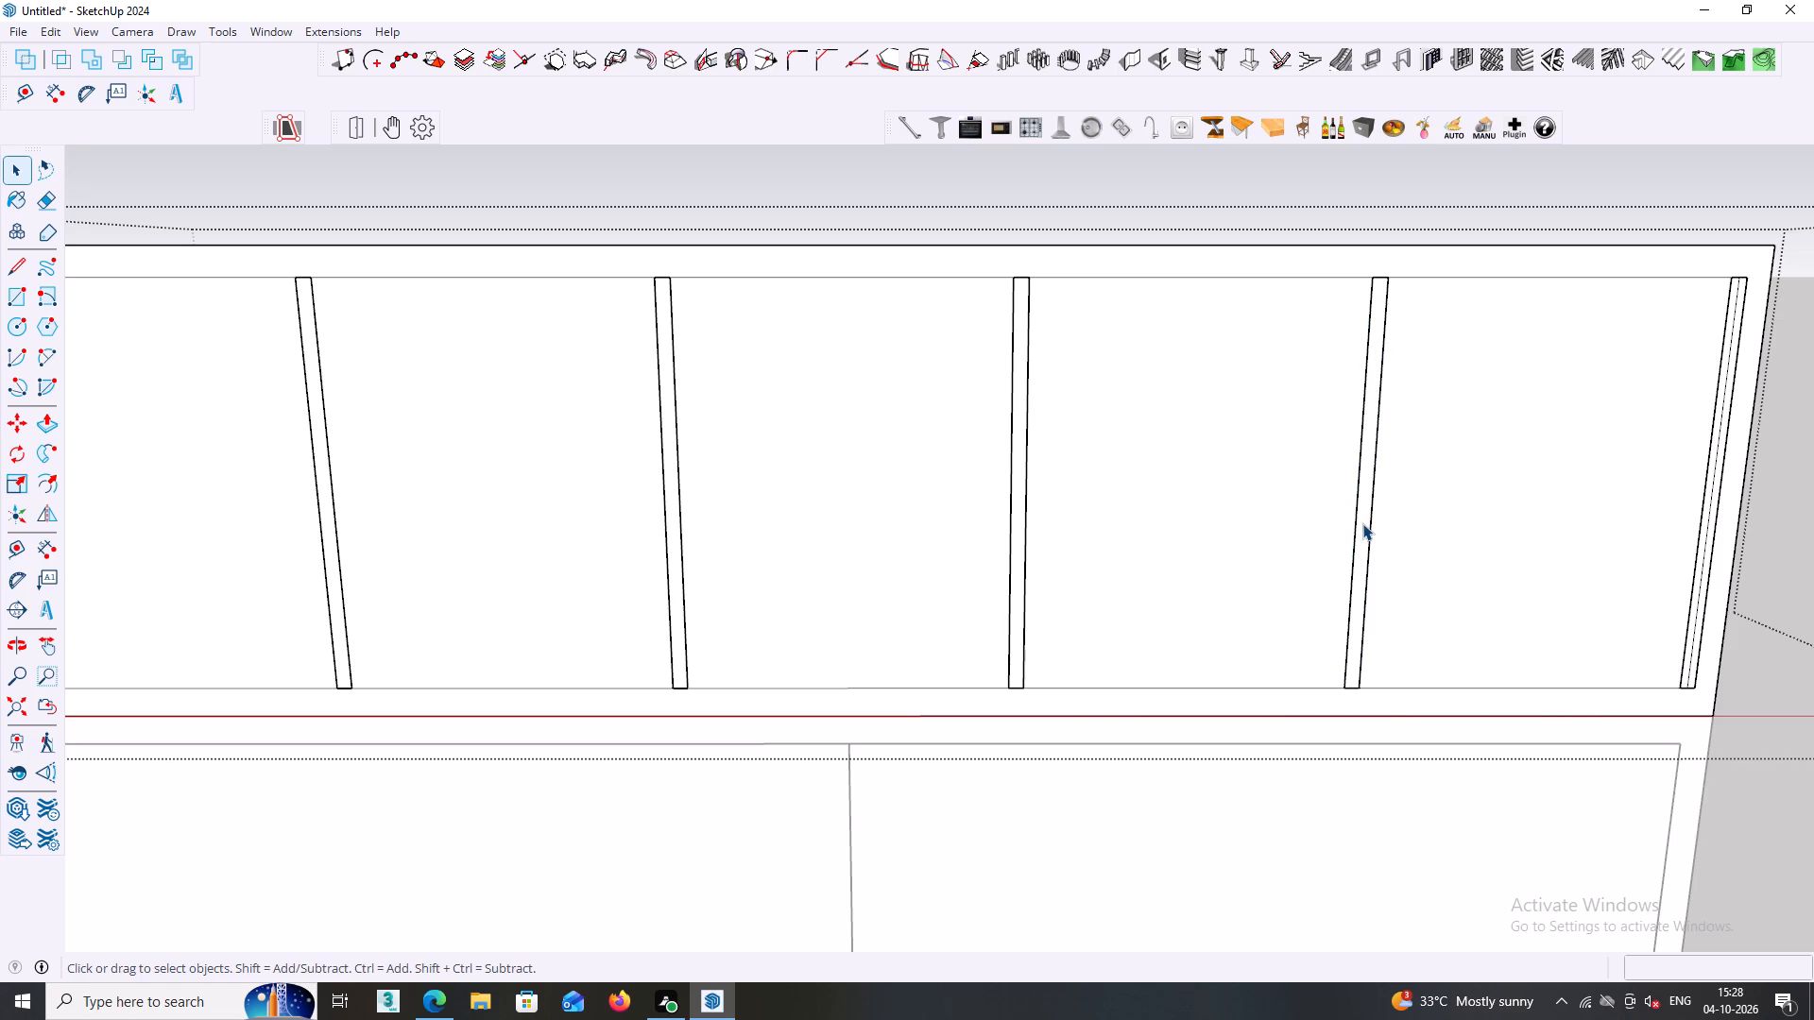
Delete the surplus 18 mm strip copy standing outside the loft beyond its right end.
scroll(1362, 523, up, 1)
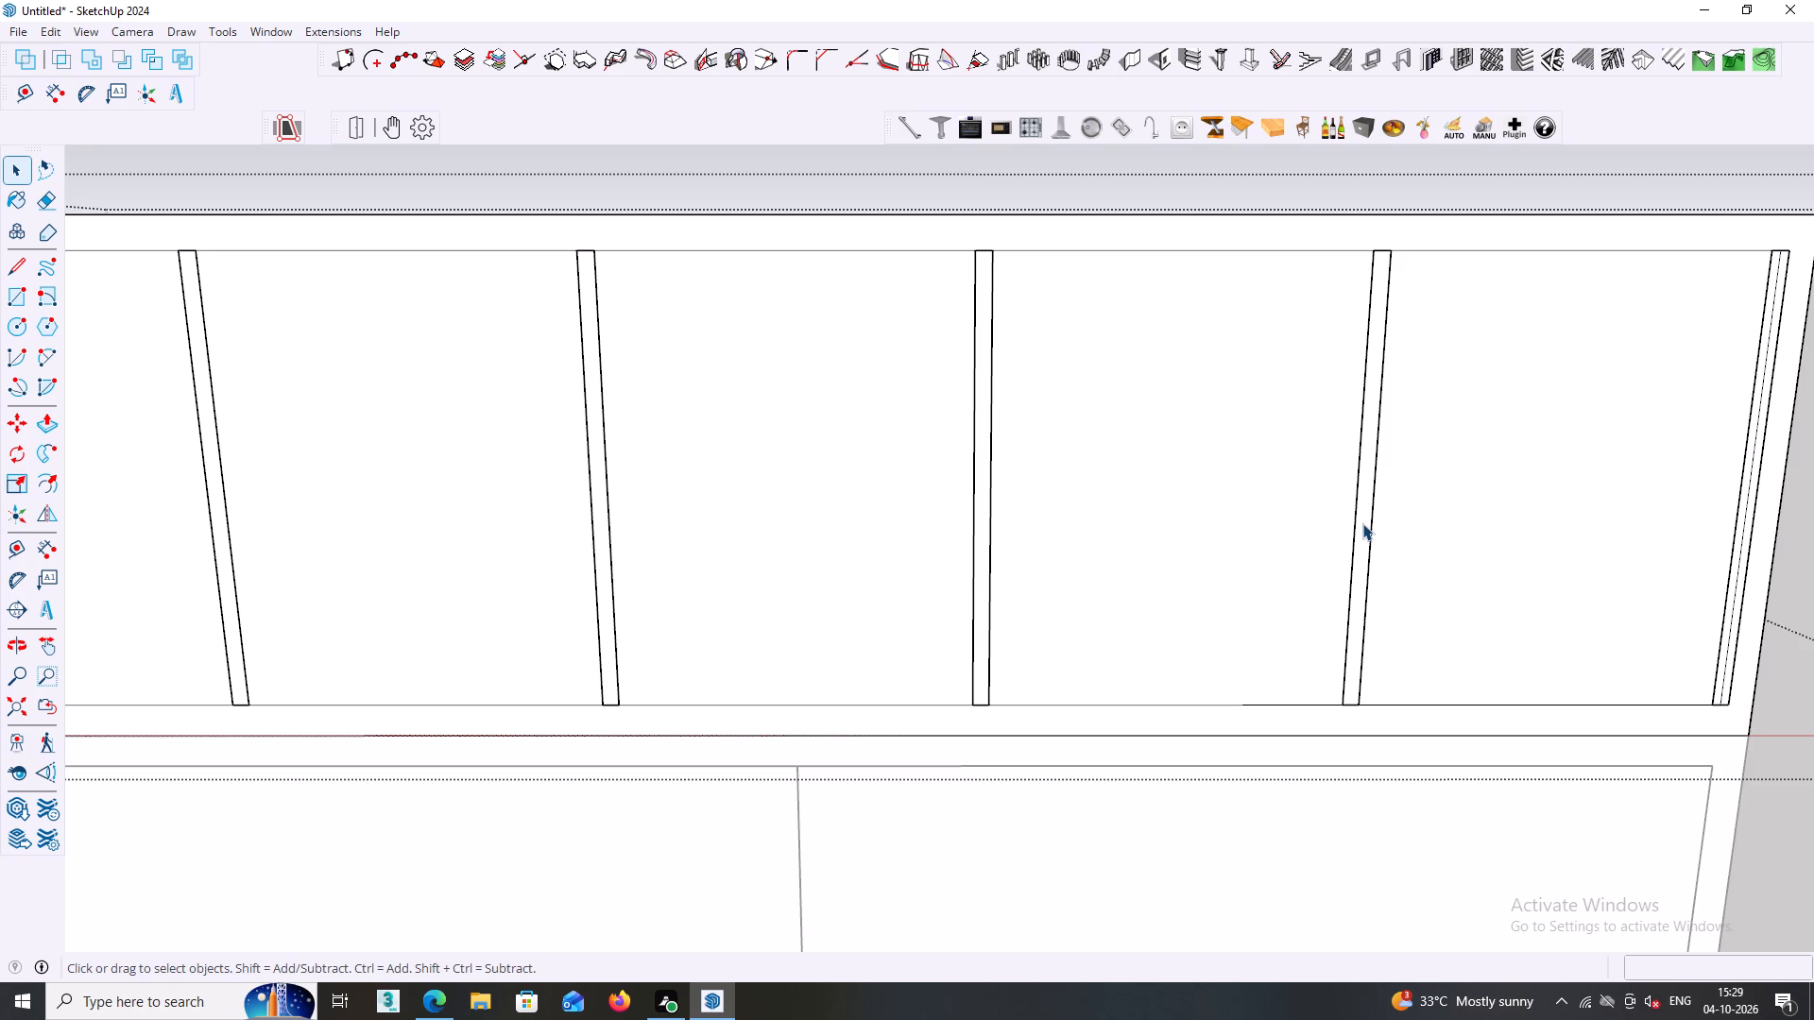
scroll(1287, 419, down, 2)
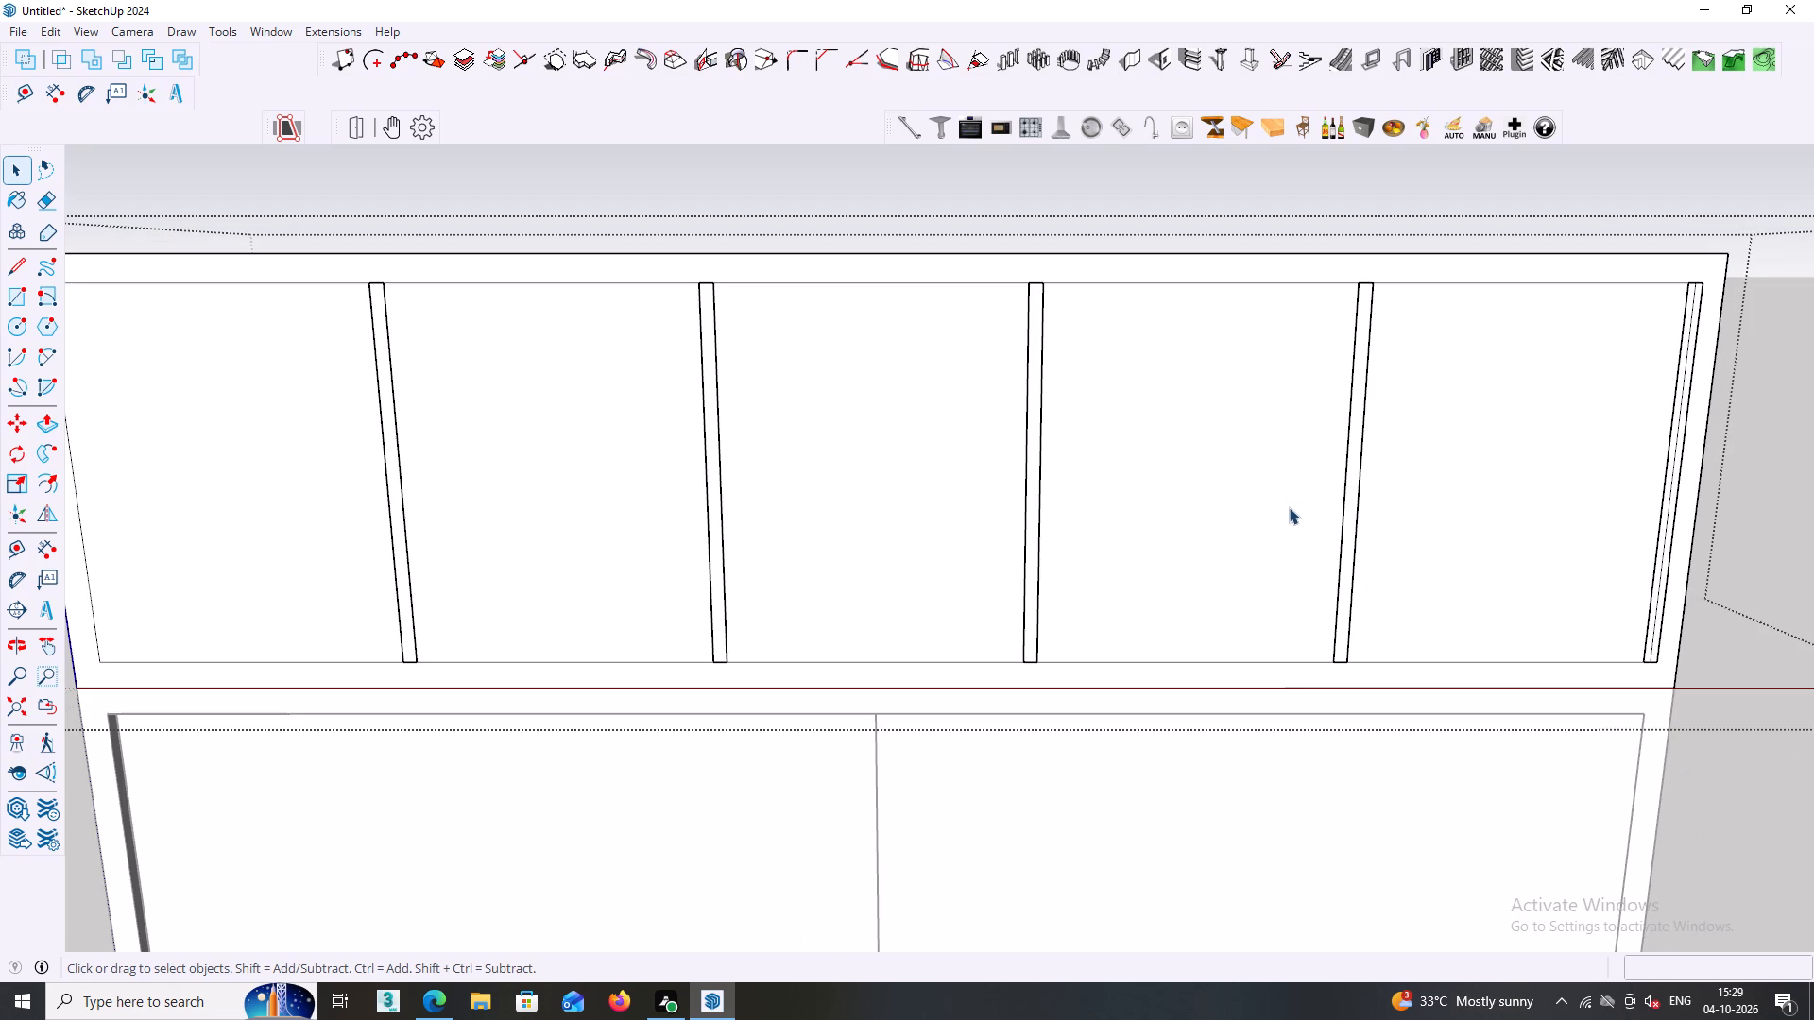
shift+middle_drag(1289, 508, 835, 475)
shift+middle_drag(1355, 501, 1310, 503)
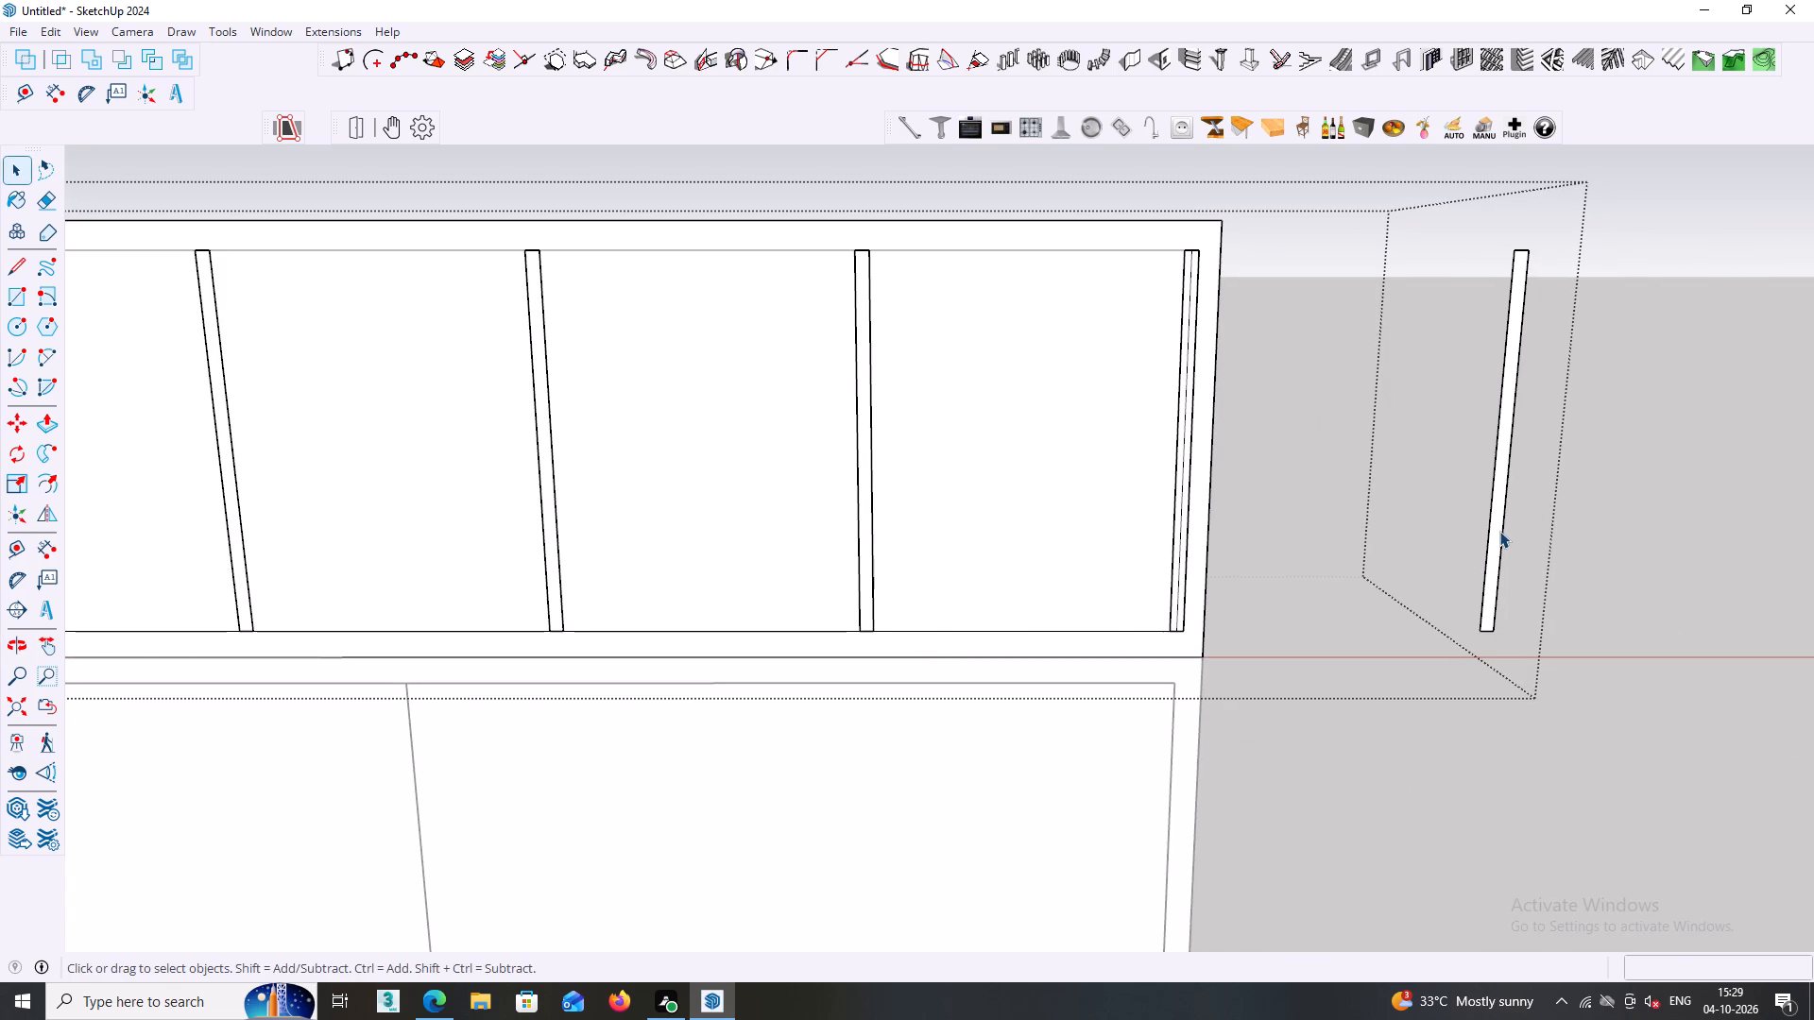
click(1498, 533)
key(Delete)
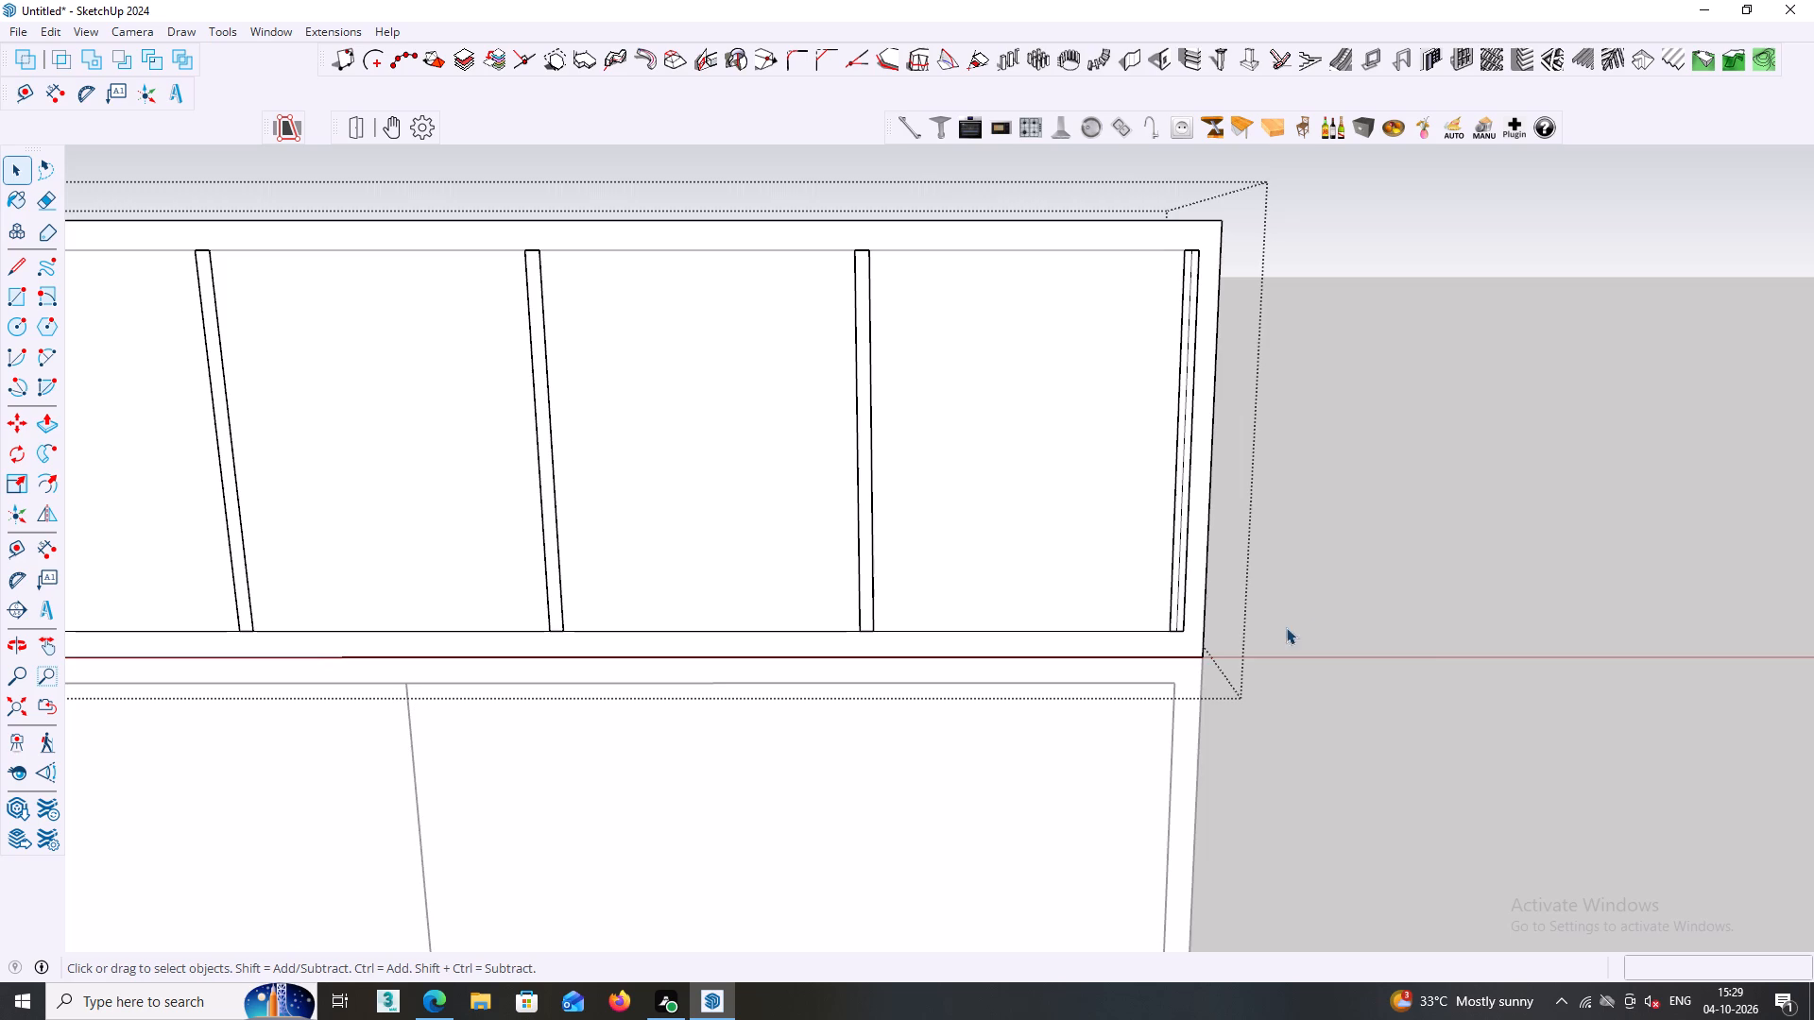
Delete the vertical line running through the last 18 mm strip at the loft's right end.
scroll(1210, 606, up, 3)
scroll(1173, 583, down, 2)
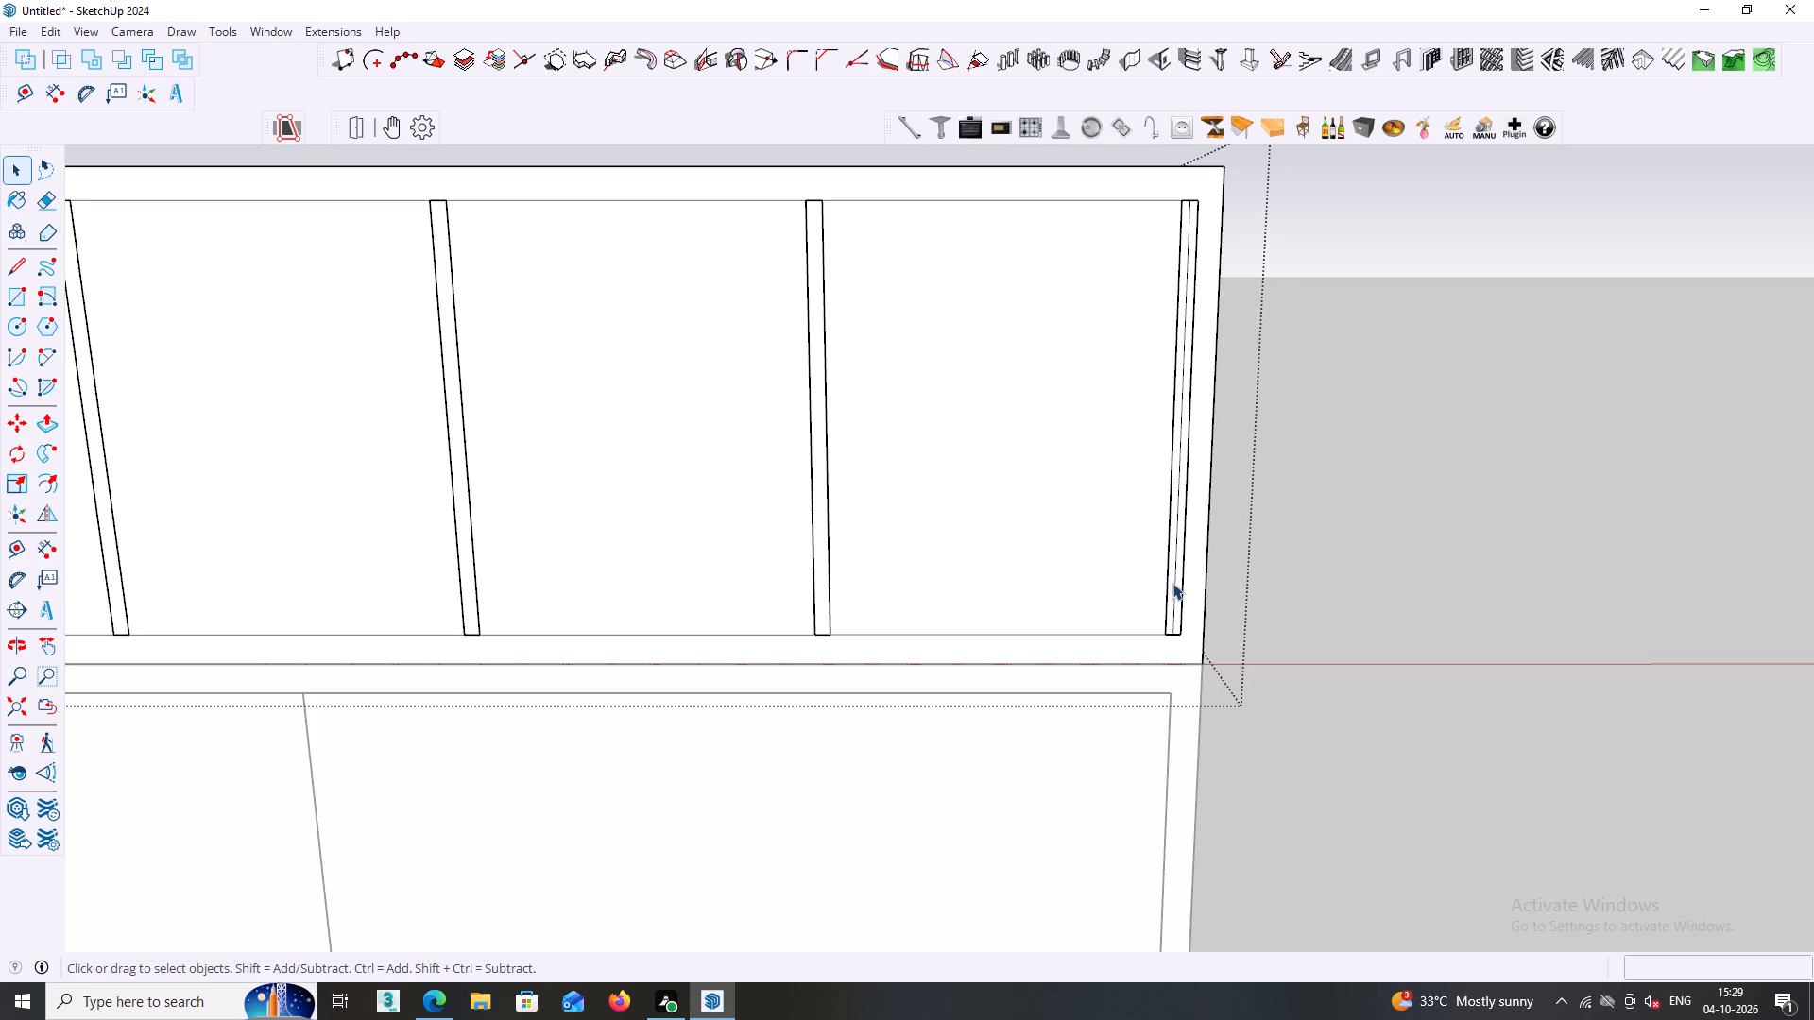
click(1175, 542)
key(Delete)
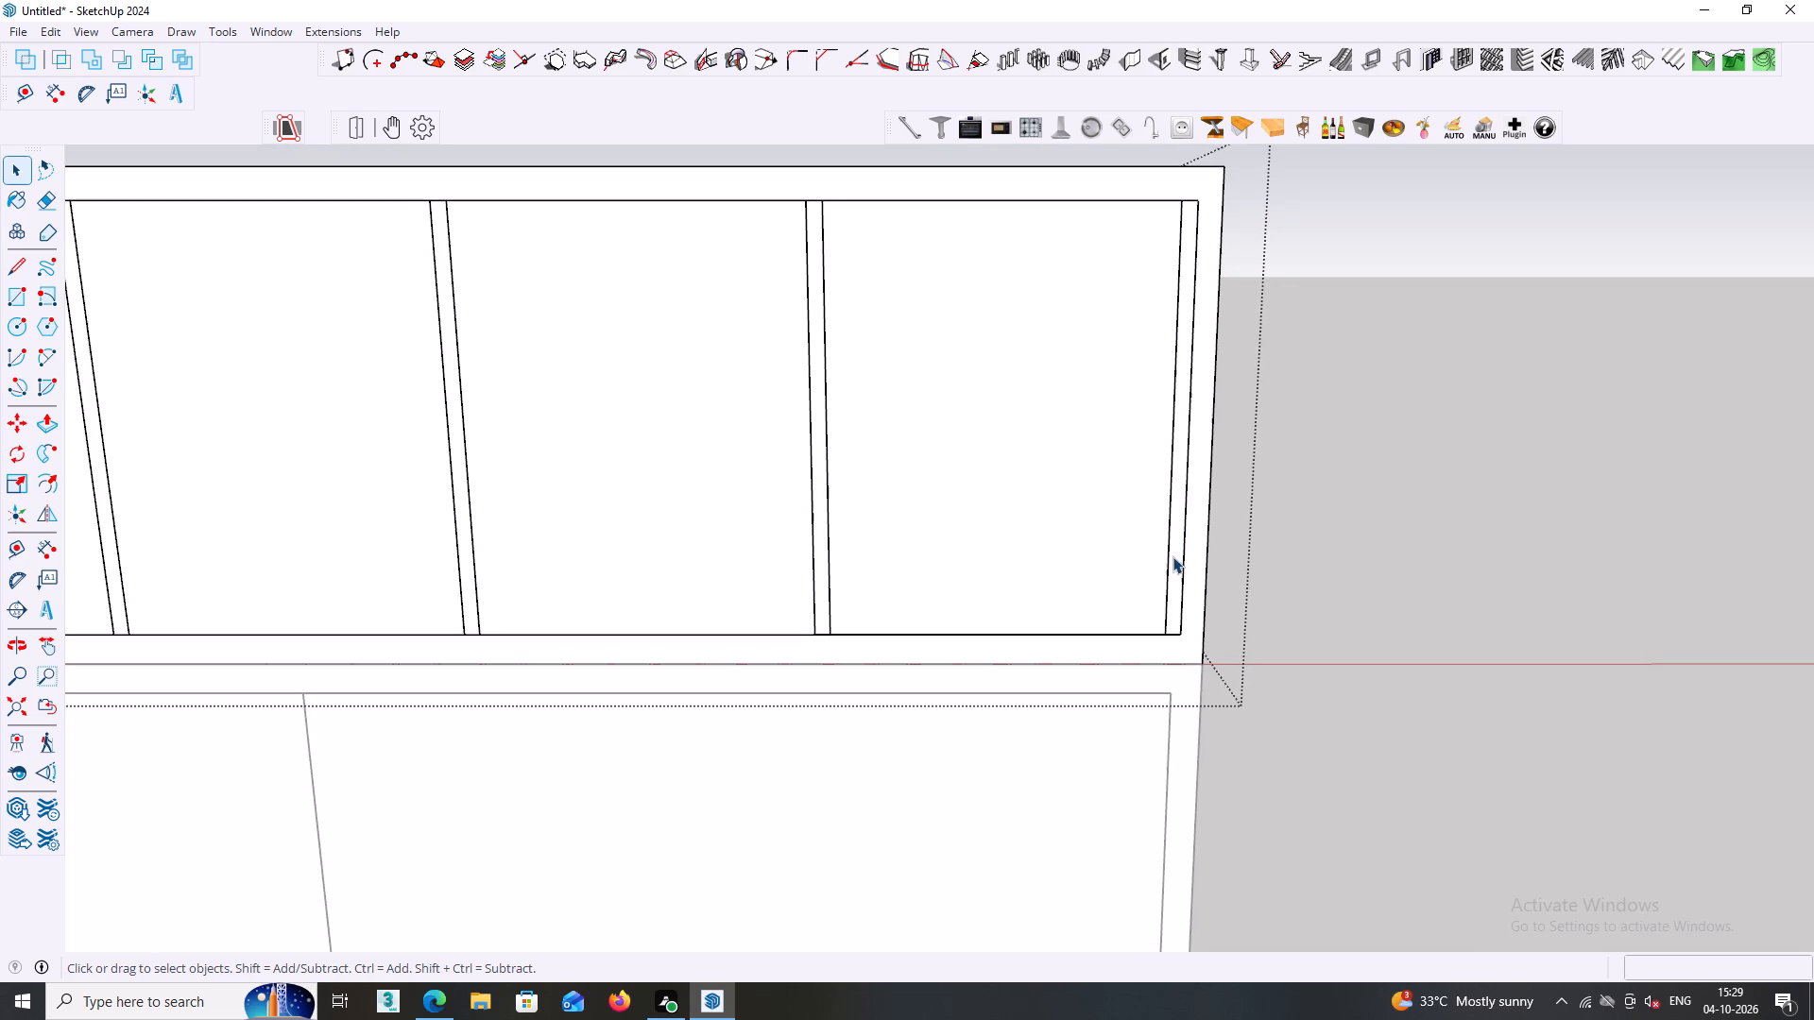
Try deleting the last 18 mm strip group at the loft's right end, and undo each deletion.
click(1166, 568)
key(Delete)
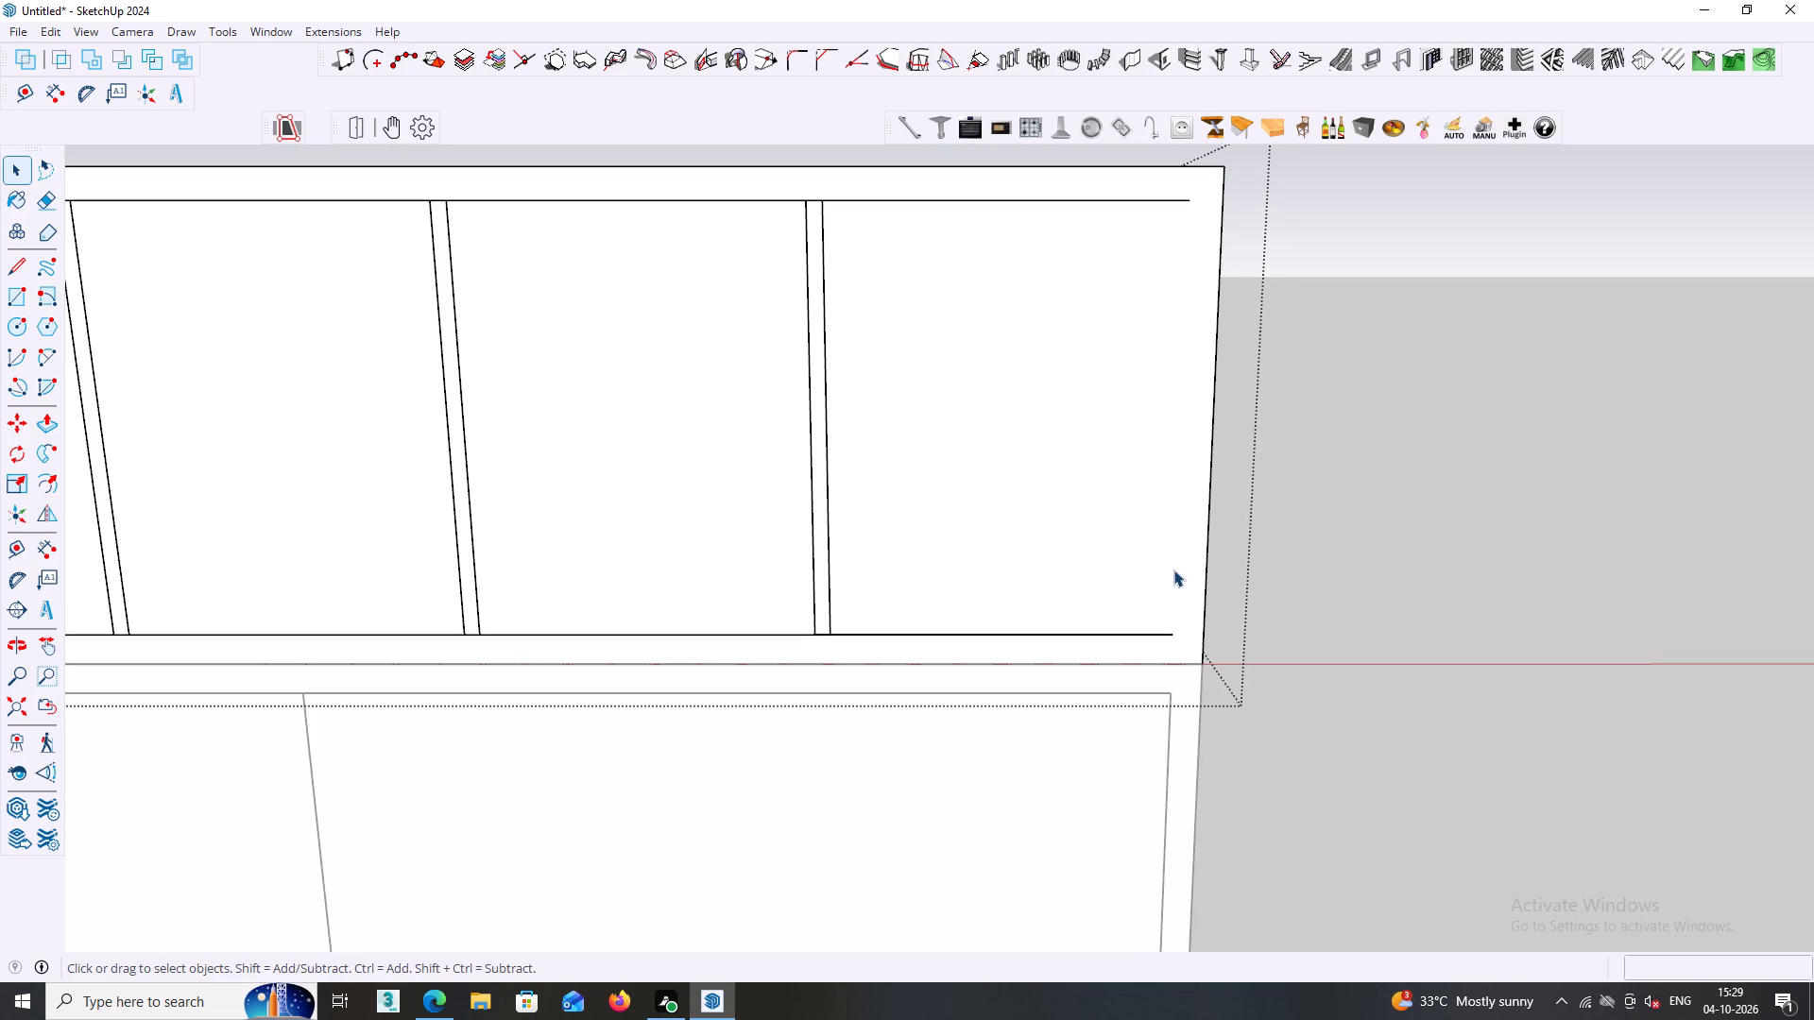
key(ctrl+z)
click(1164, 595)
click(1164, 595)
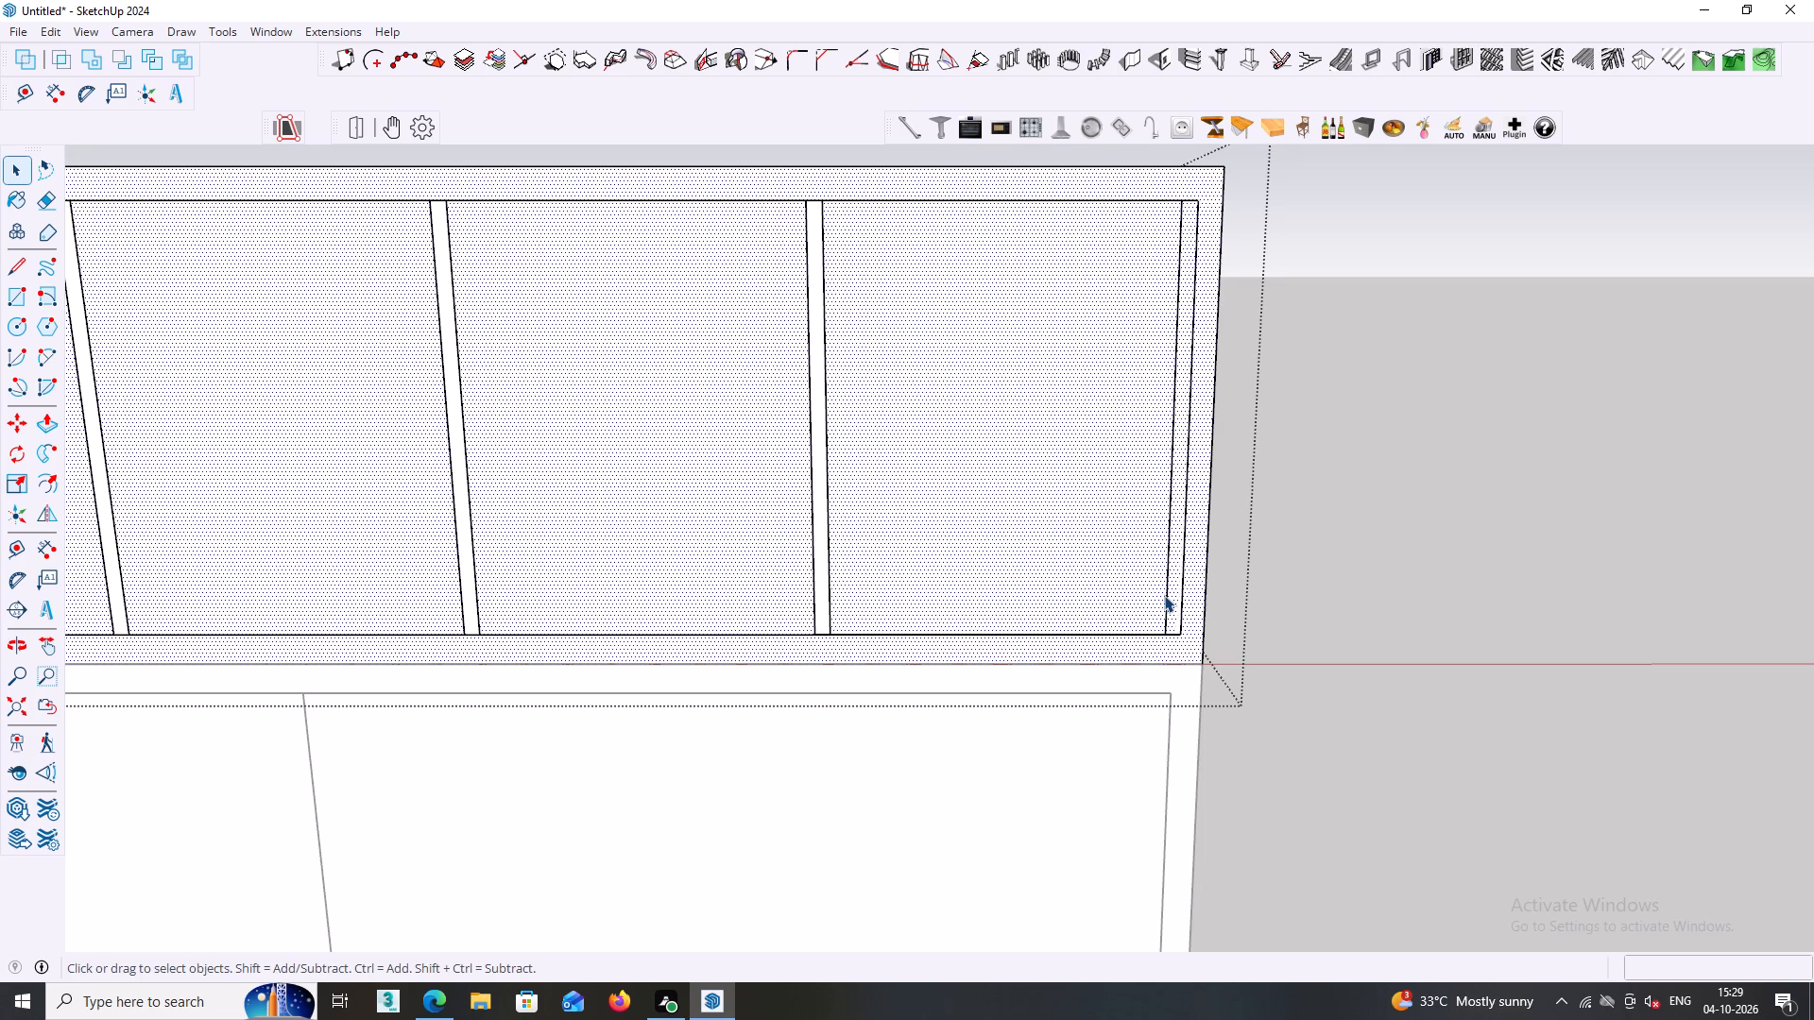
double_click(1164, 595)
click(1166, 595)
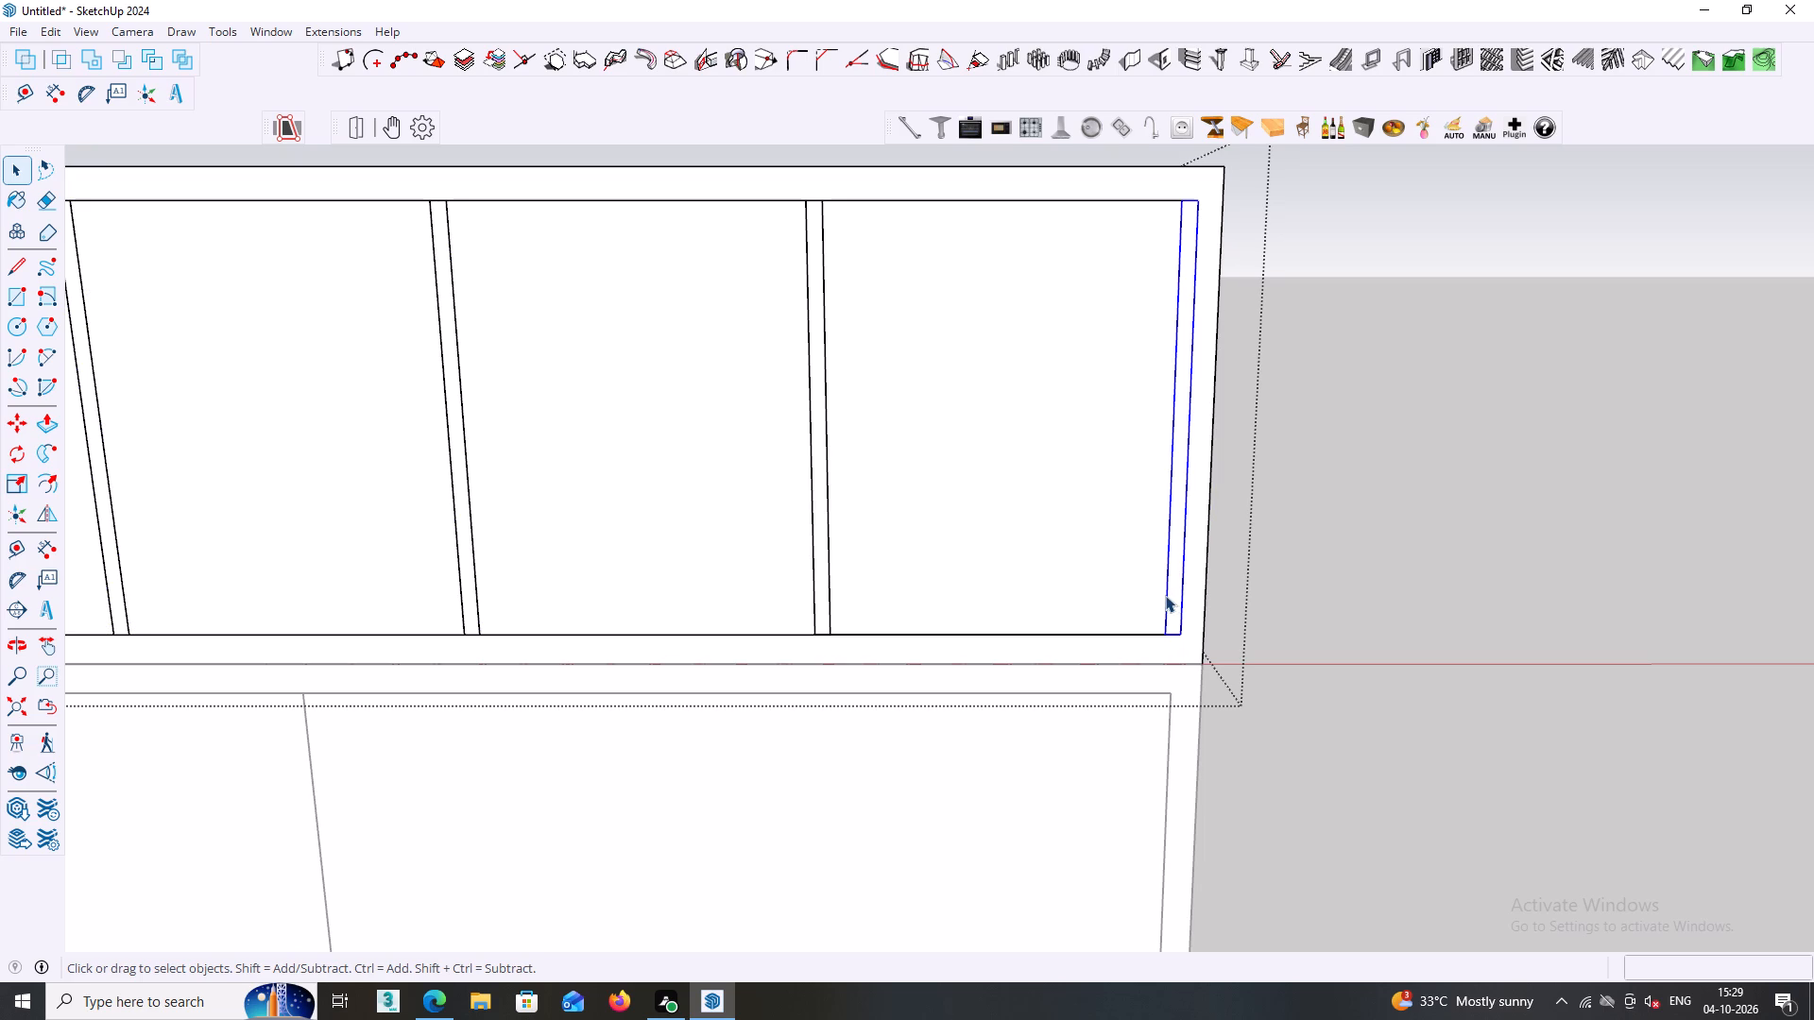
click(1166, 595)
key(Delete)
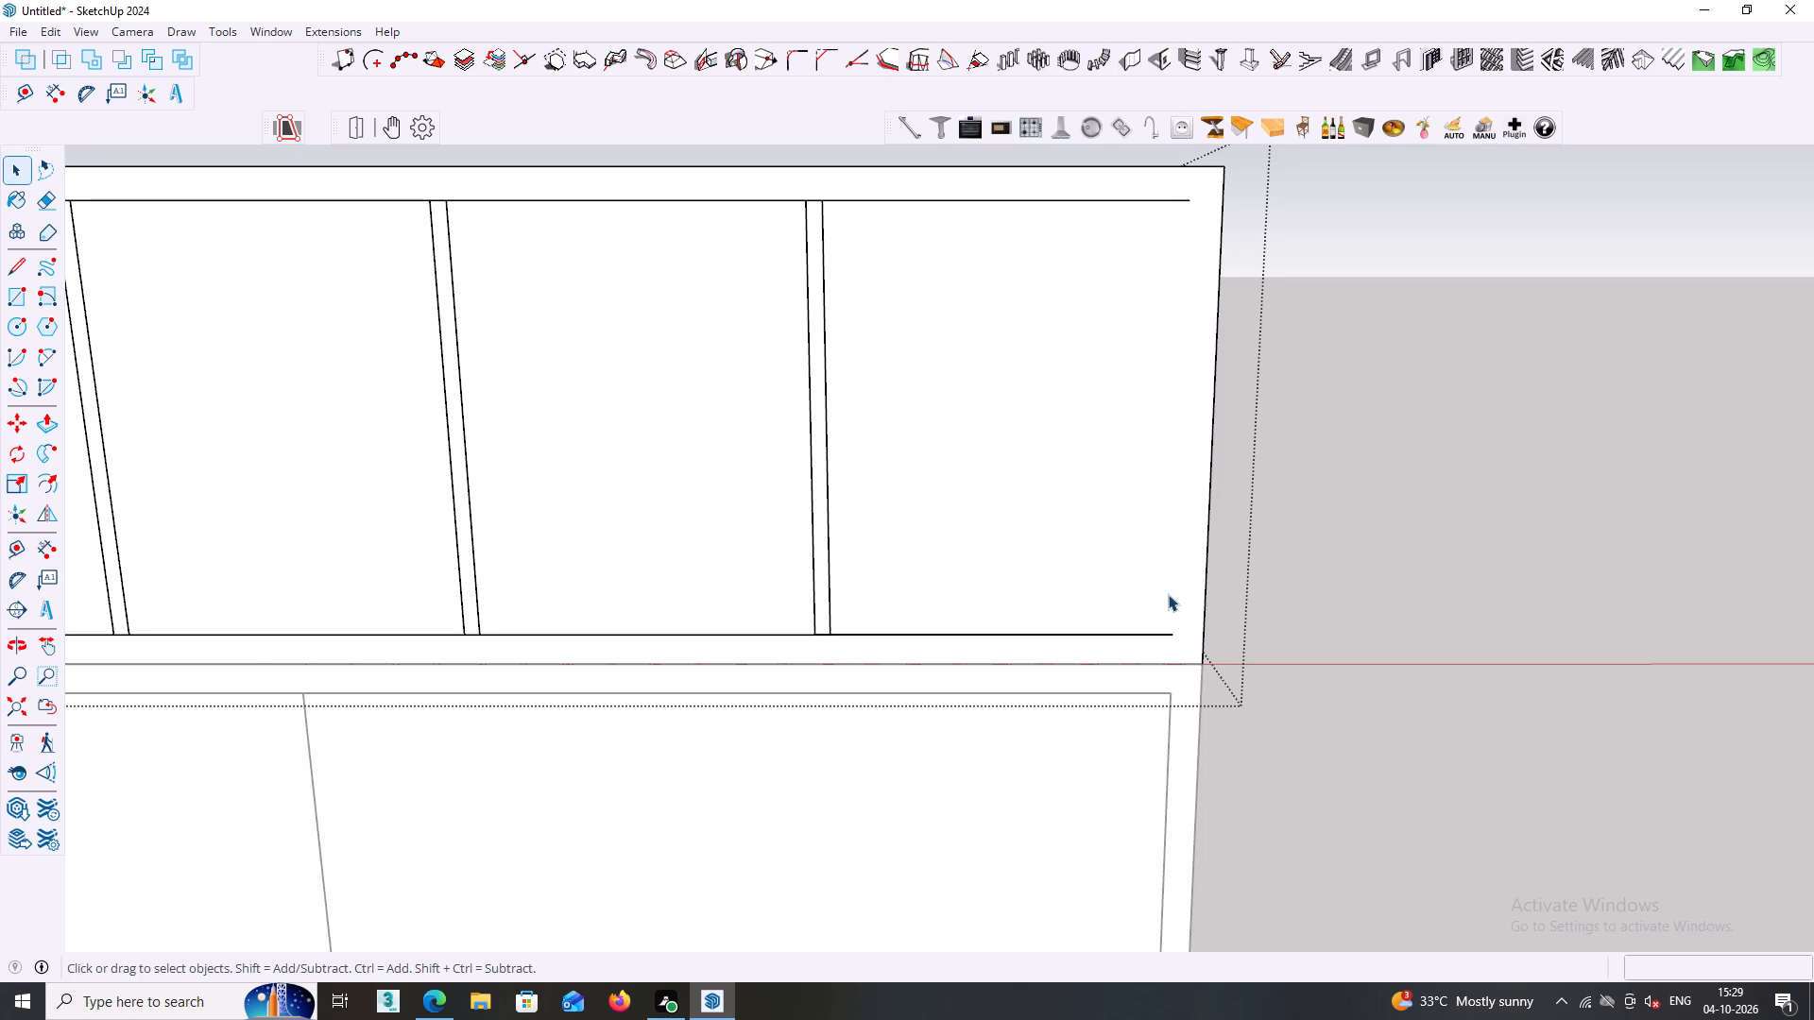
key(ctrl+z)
Open the last strip group at the loft's right end, delete its inner vertical edge, and return to the loft group.
double_click(1165, 598)
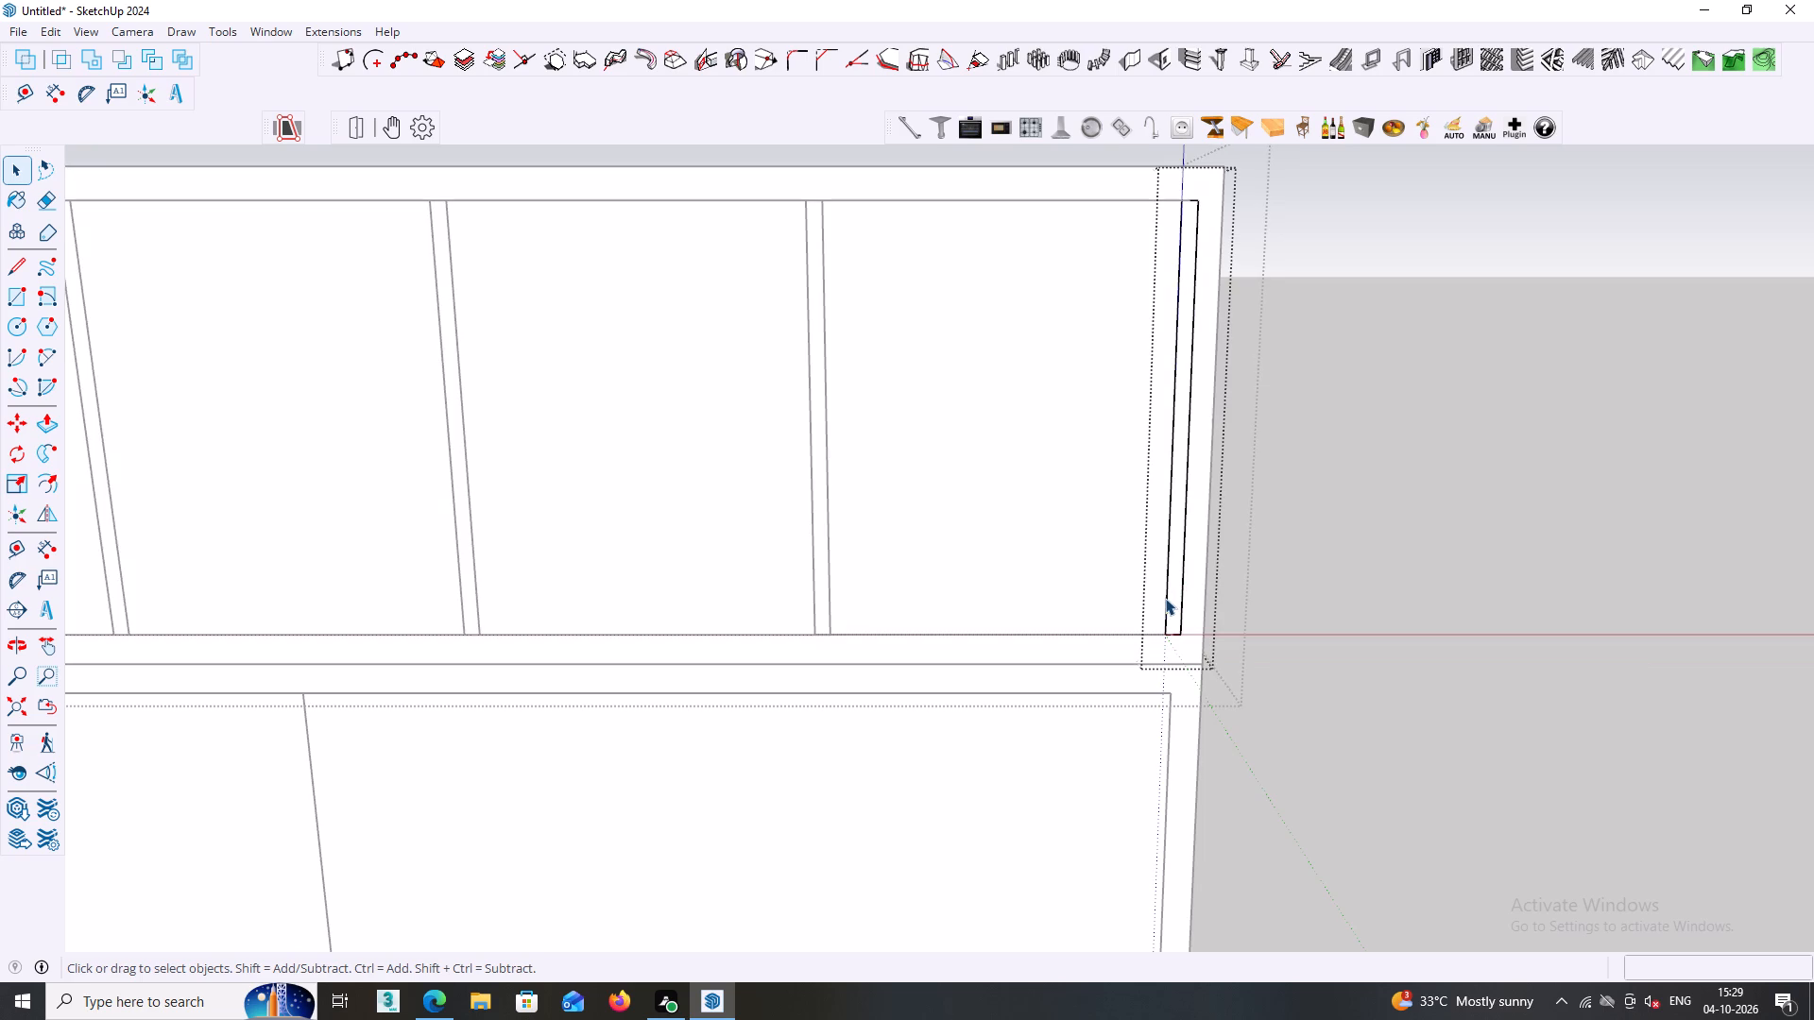
click(1166, 599)
click(1167, 601)
click(1171, 604)
click(1167, 604)
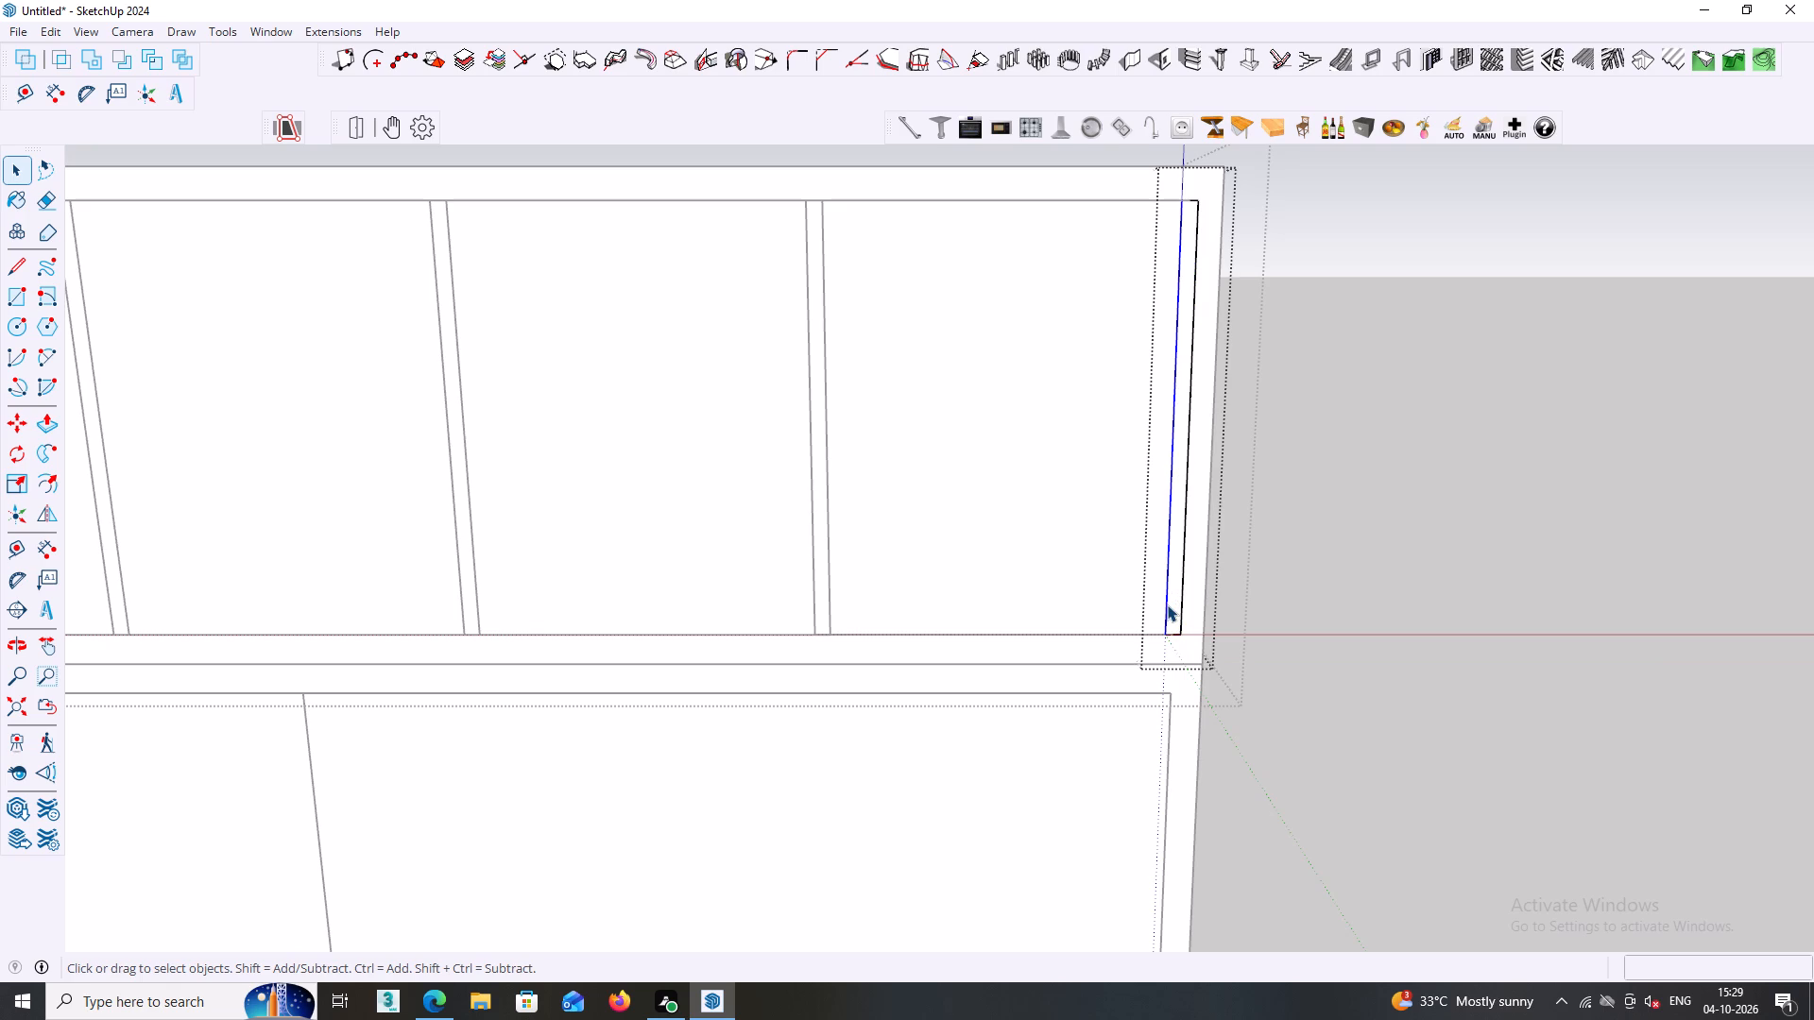
key(Delete)
click(1166, 599)
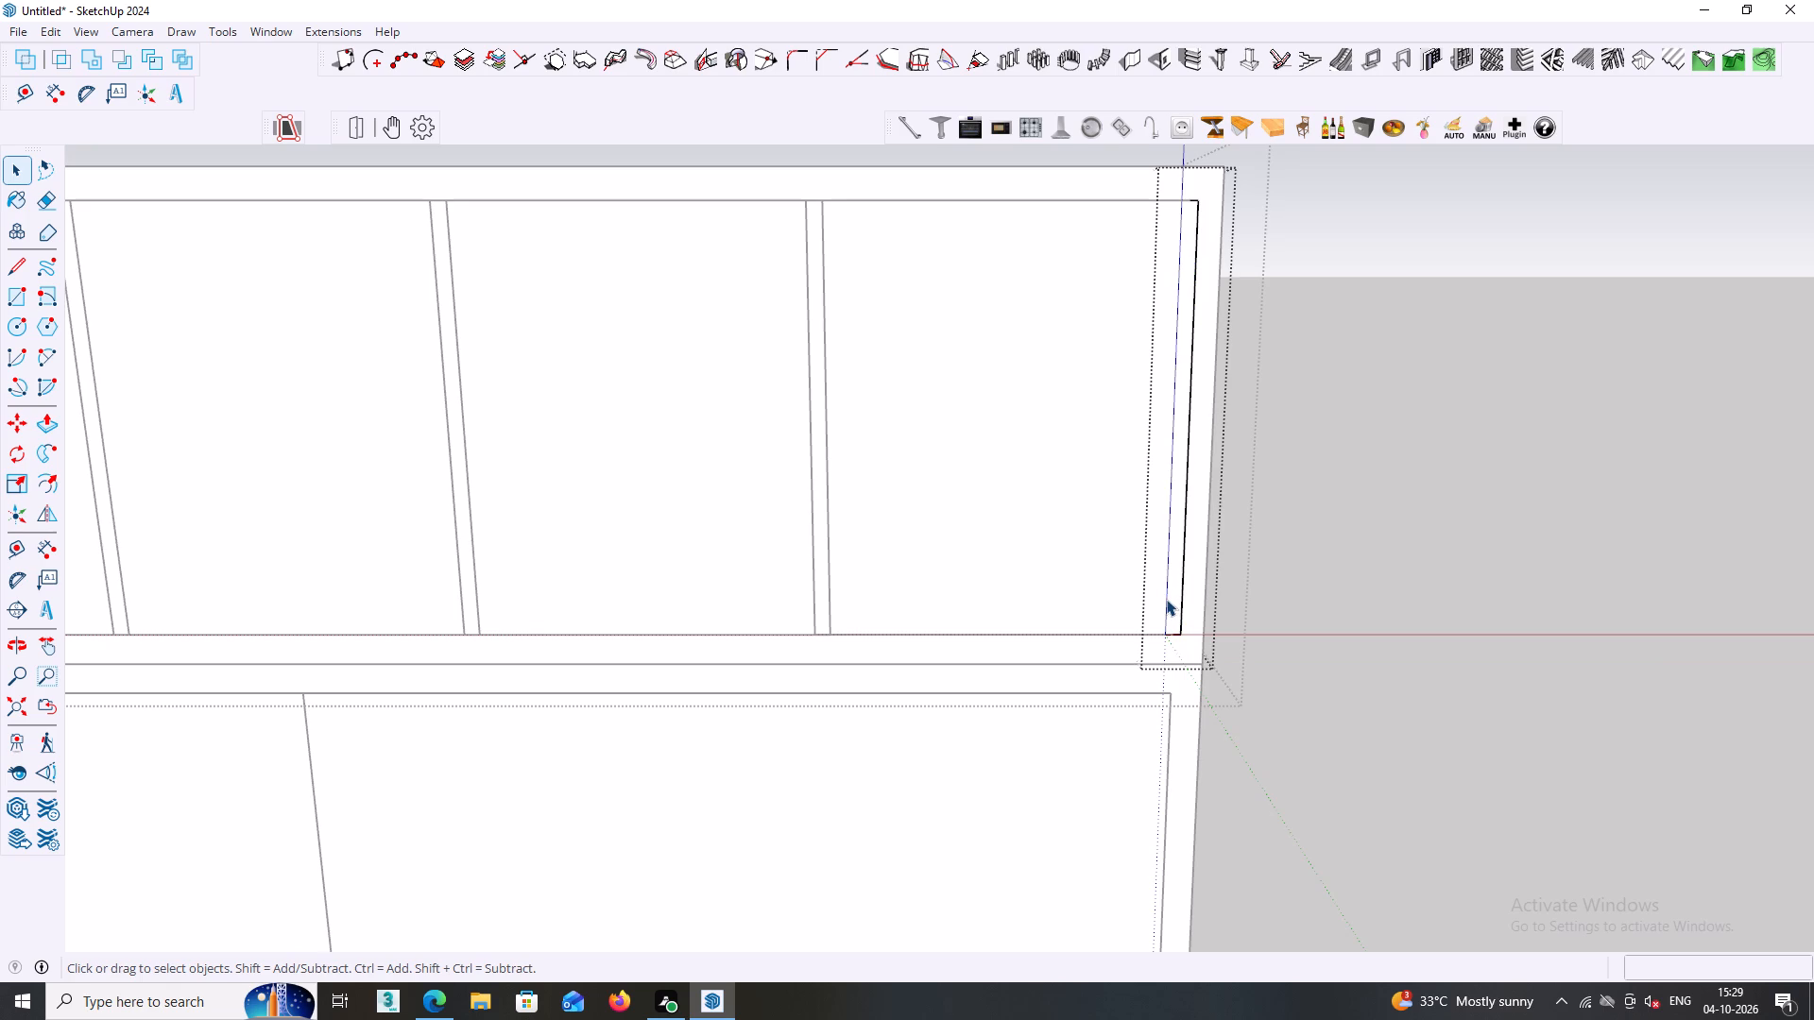
key(Delete)
click(1165, 600)
click(1395, 556)
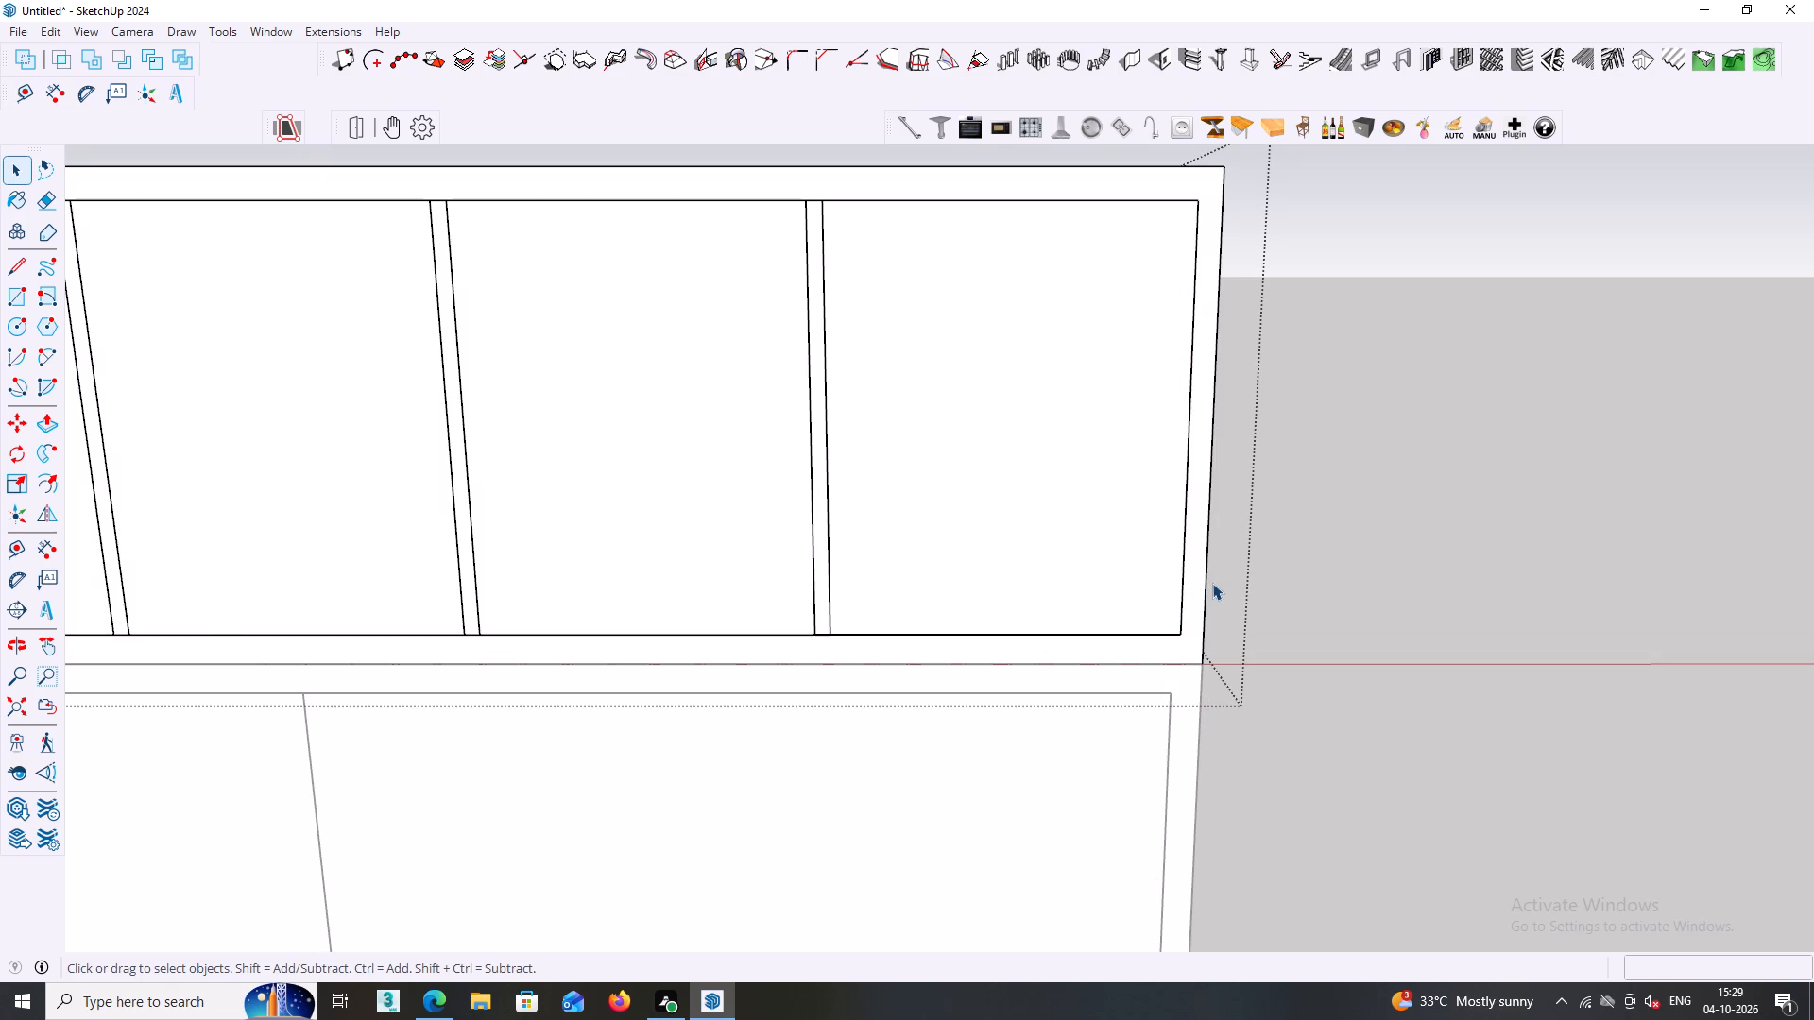
Leave the loft group and place a guide 18 mm in from the rear edge of the loft's top.
scroll(1213, 582, down, 4)
scroll(965, 540, down, 6)
middle_drag(683, 518, 756, 517)
shift+middle_drag(758, 521, 947, 511)
shift+scroll(872, 518, down, 1)
scroll(682, 503, up, 4)
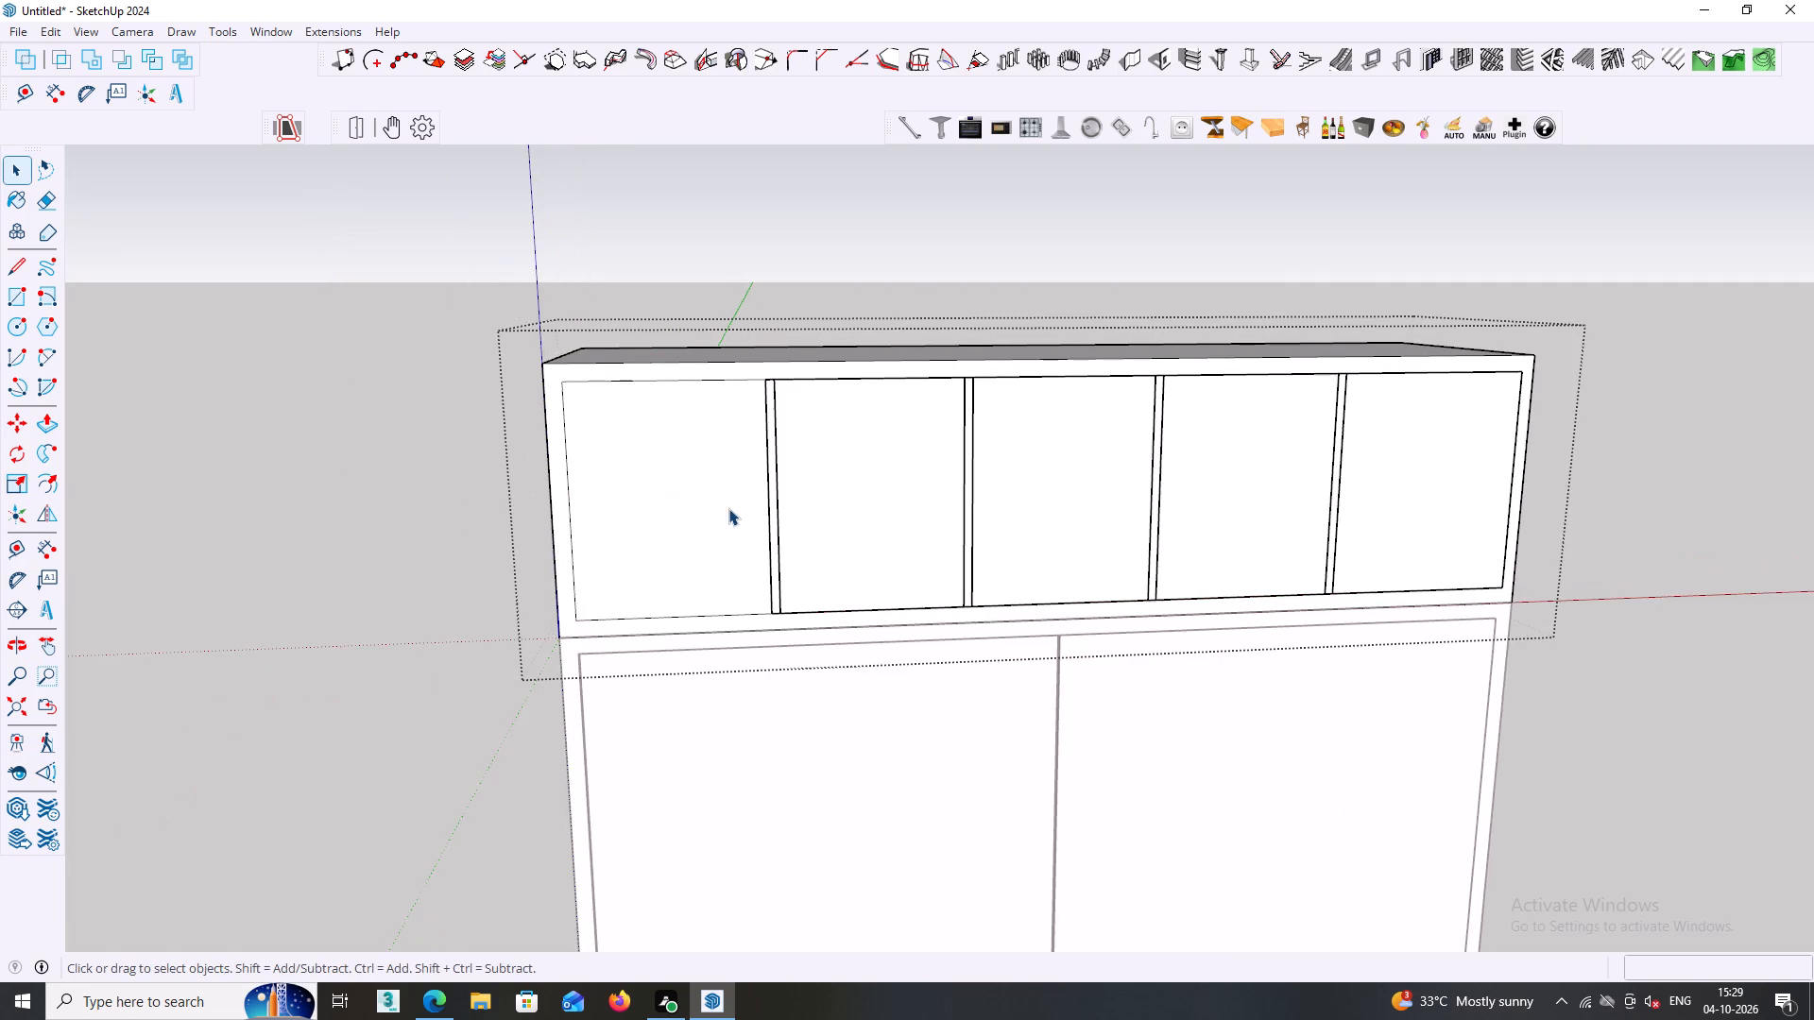
scroll(757, 501, up, 2)
middle_drag(755, 498, 821, 508)
click(764, 527)
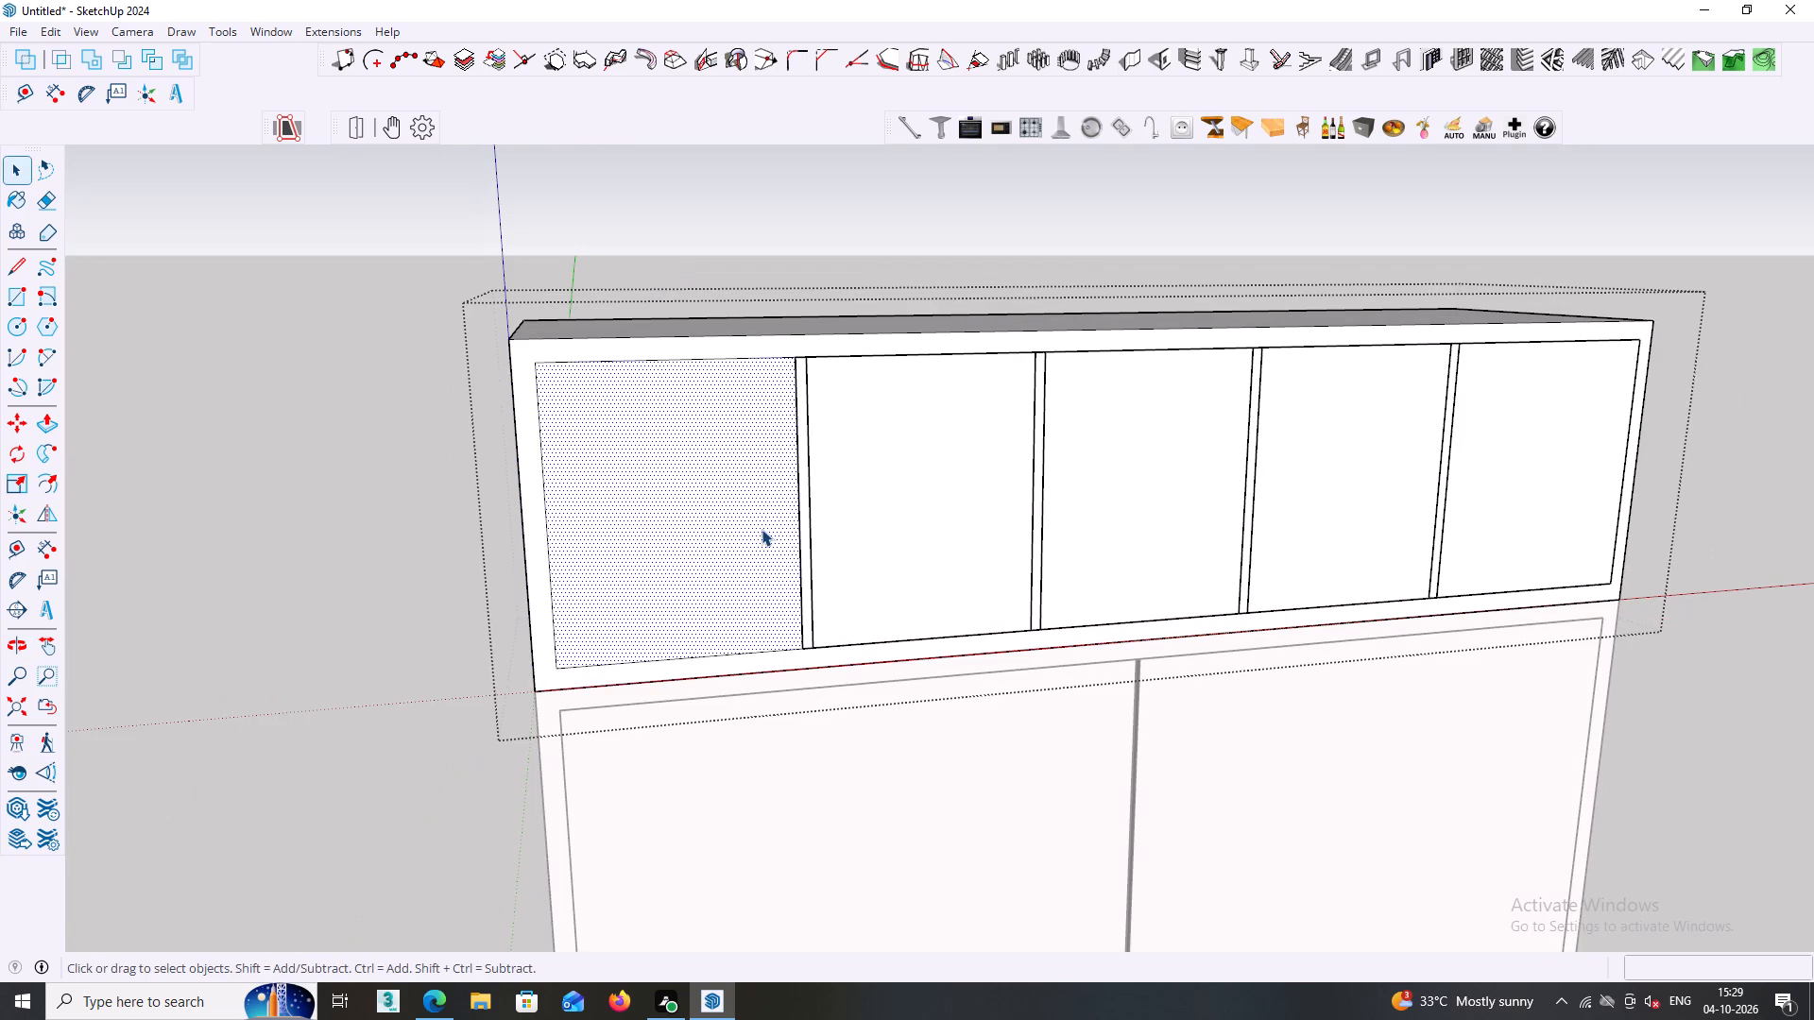
middle_drag(762, 537, 767, 663)
scroll(764, 658, down, 2)
click(437, 533)
middle_drag(519, 501, 503, 532)
middle_drag(573, 526, 539, 556)
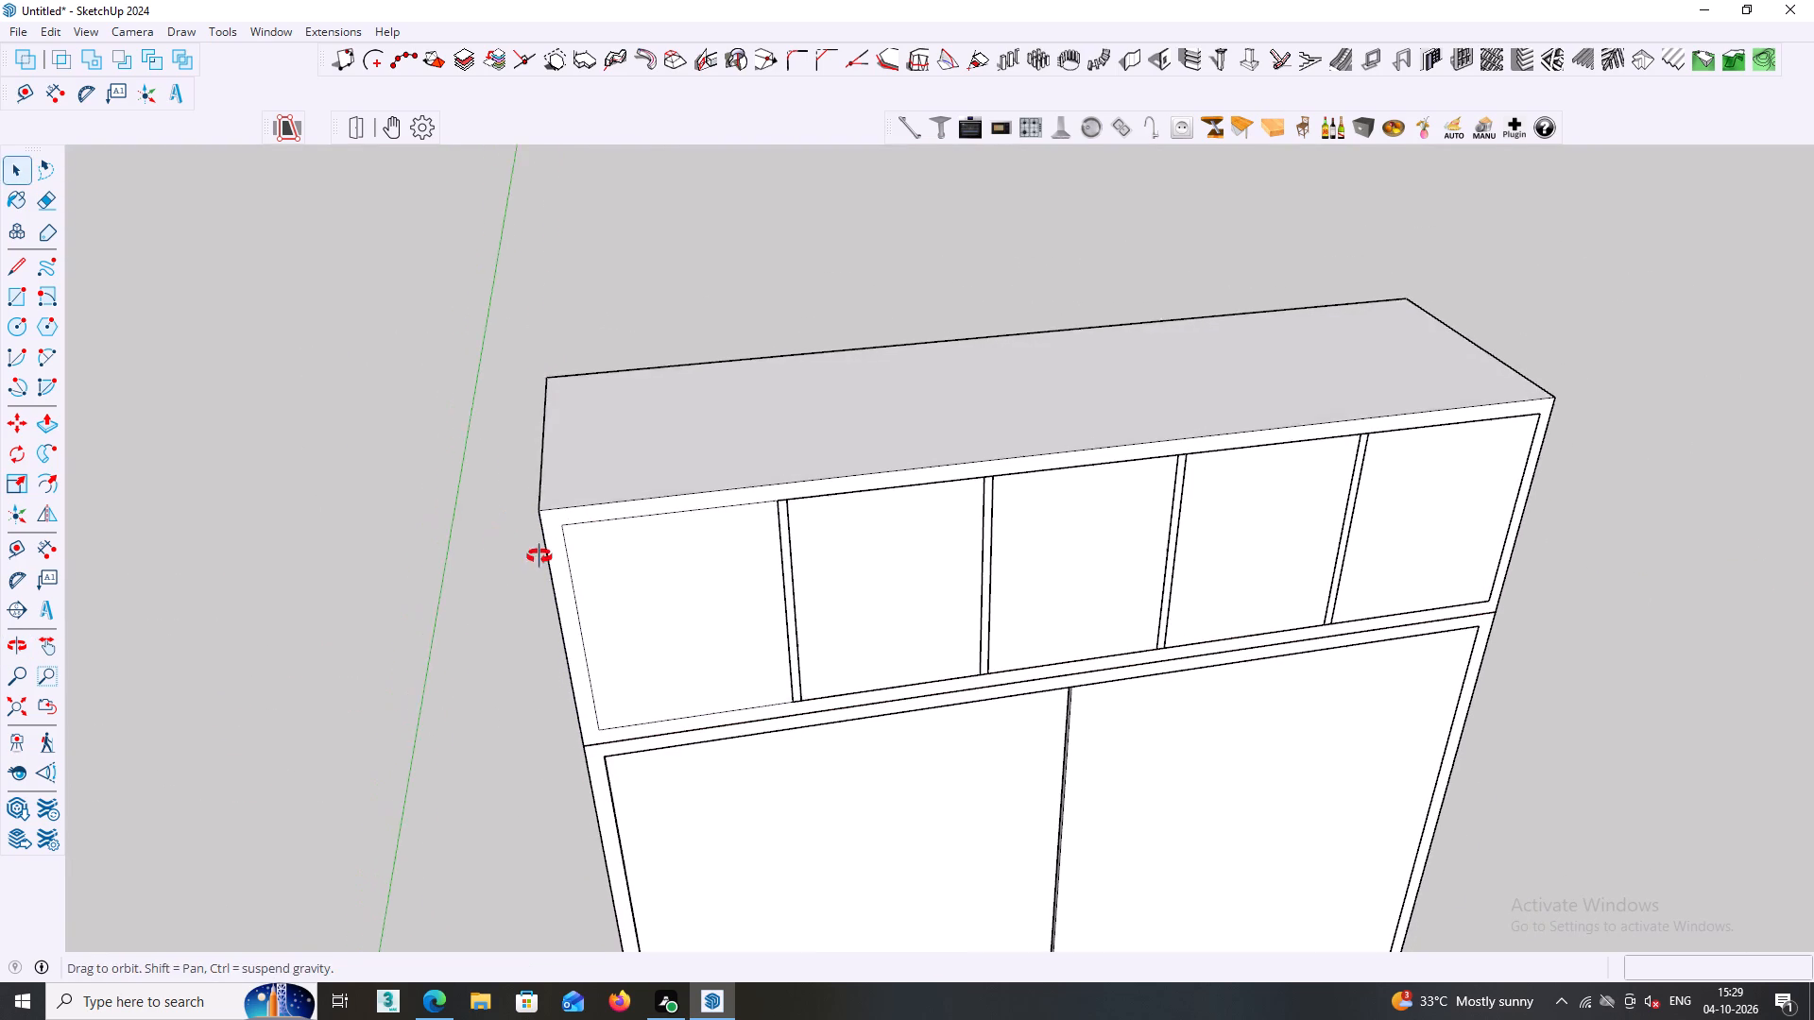
middle_drag(539, 556, 532, 561)
key(t)
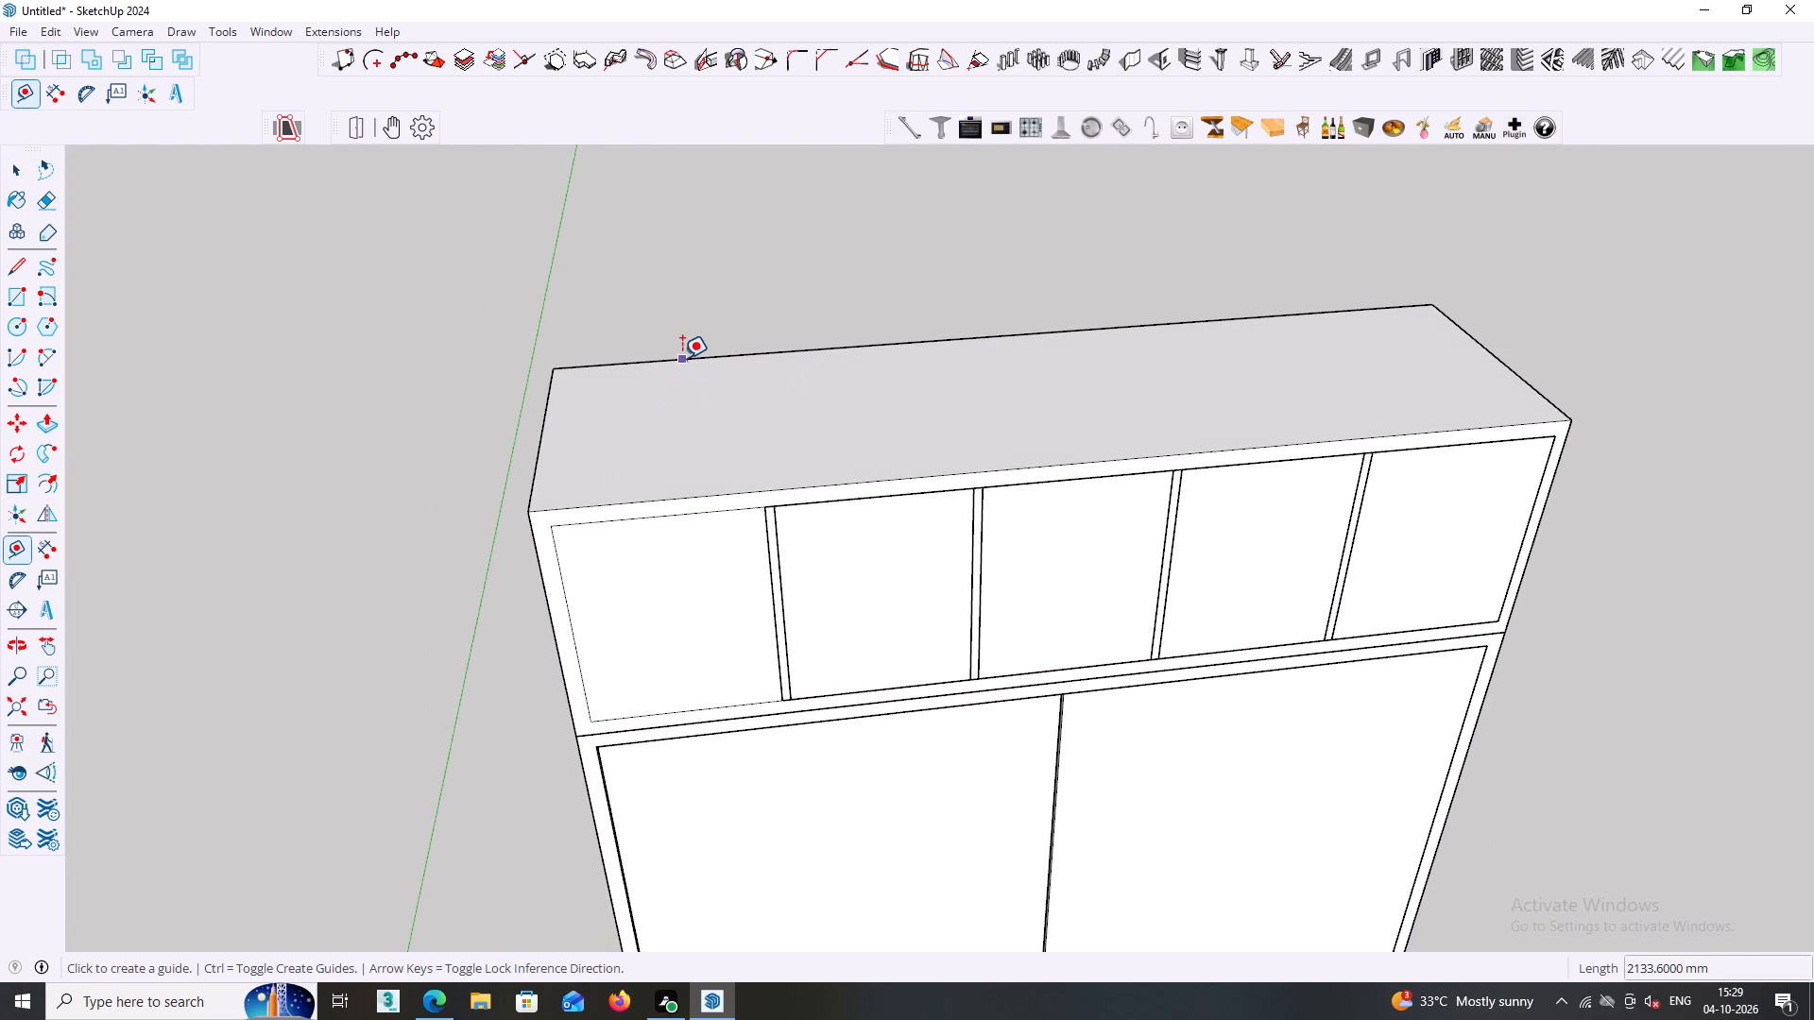
click(682, 358)
text(18)
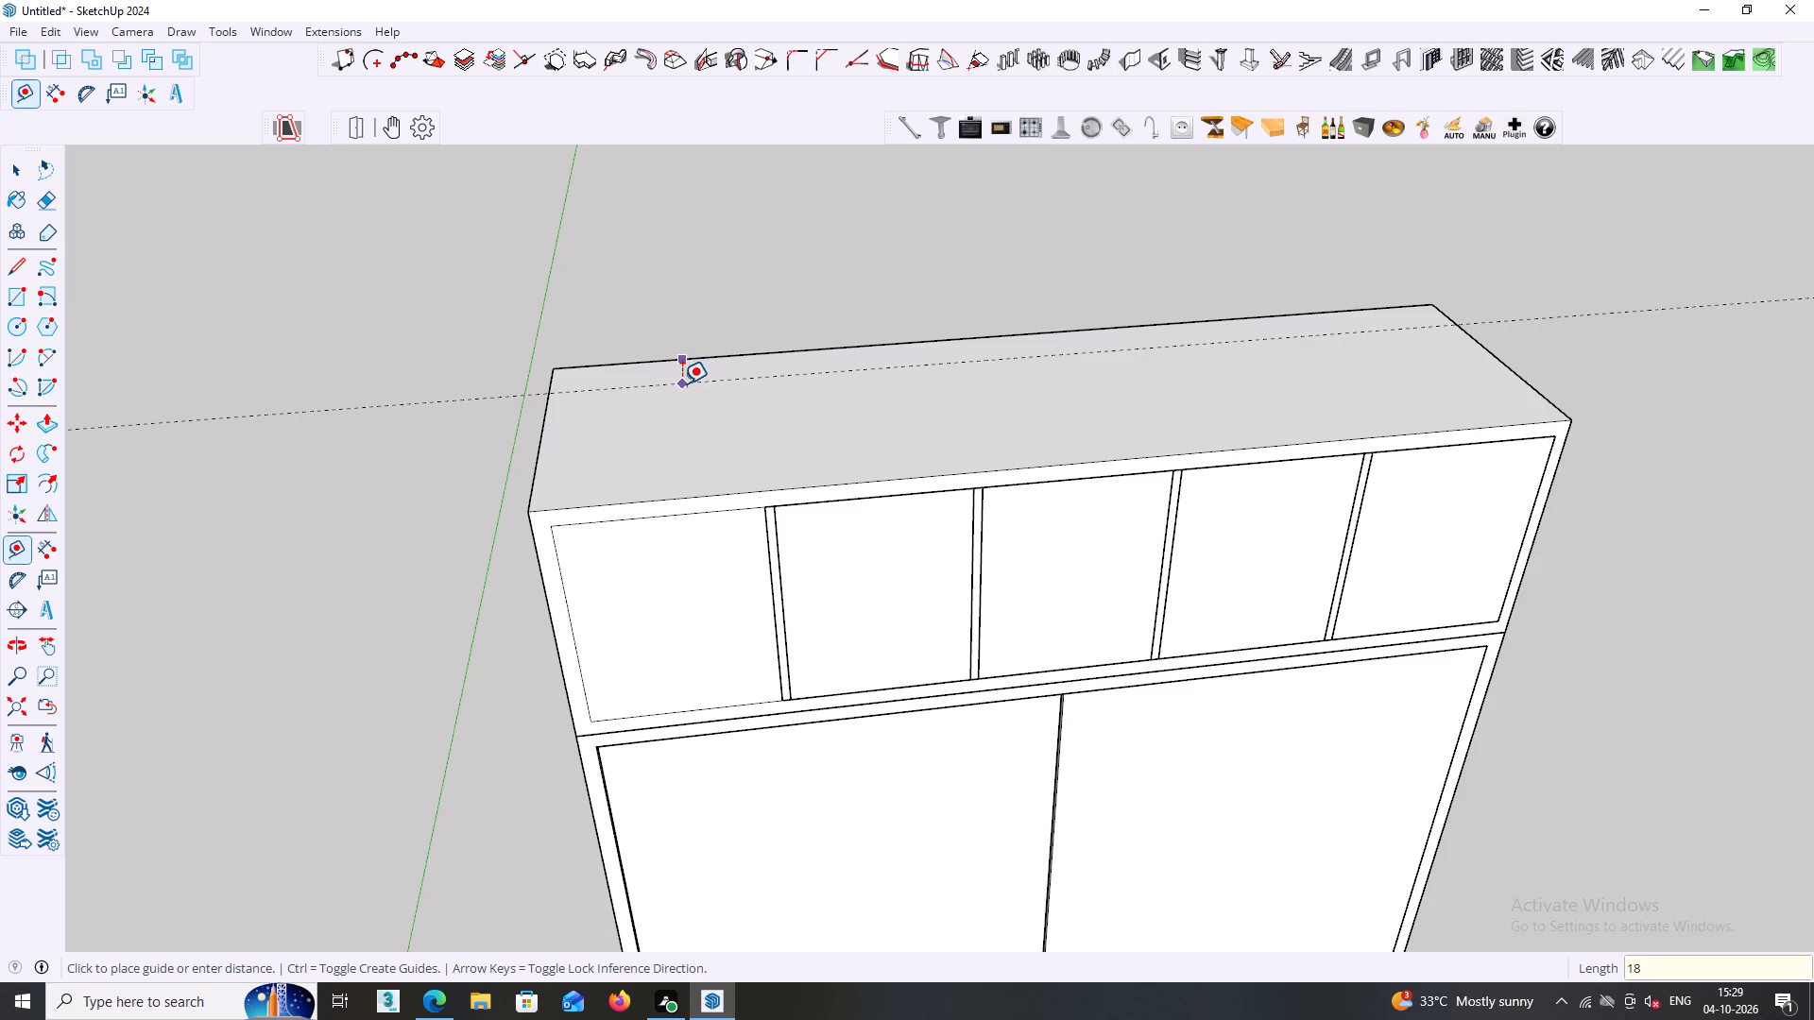
key(Return)
key(space)
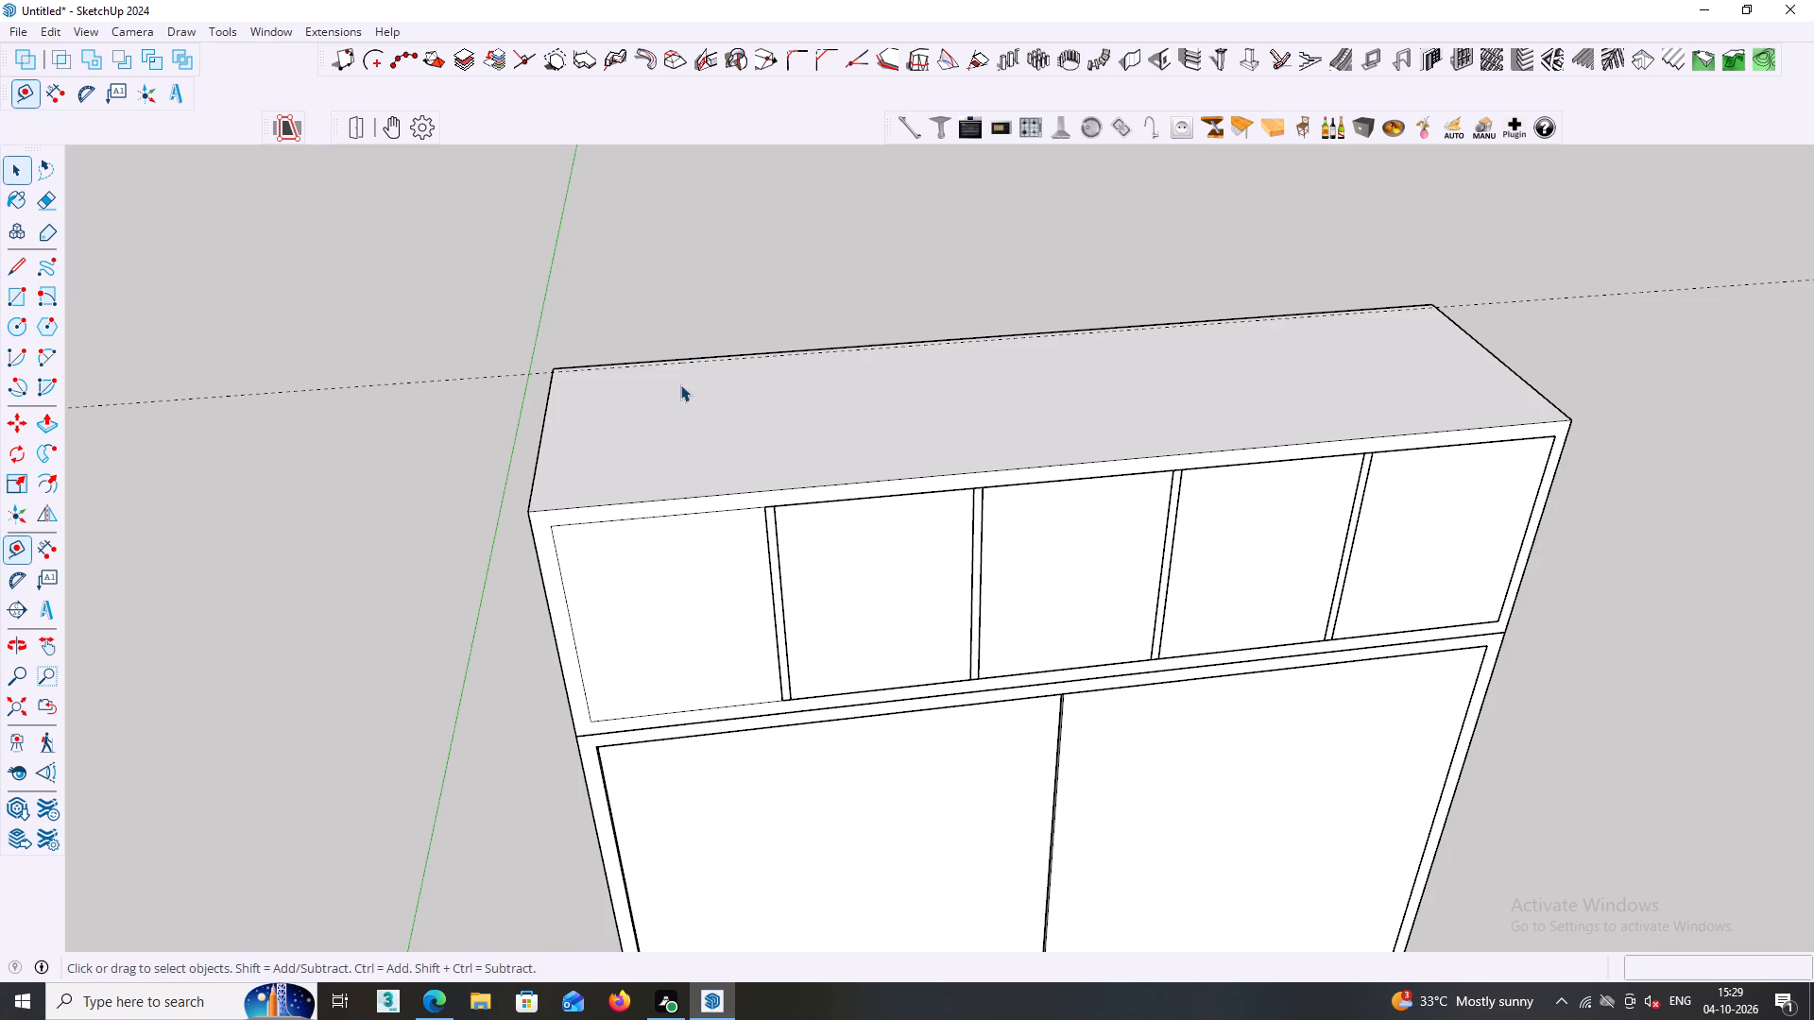
Inside the loft group, push the first bay's front face back 591.6 mm to the 18 mm rear guide.
click(647, 595)
click(434, 603)
double_click(686, 605)
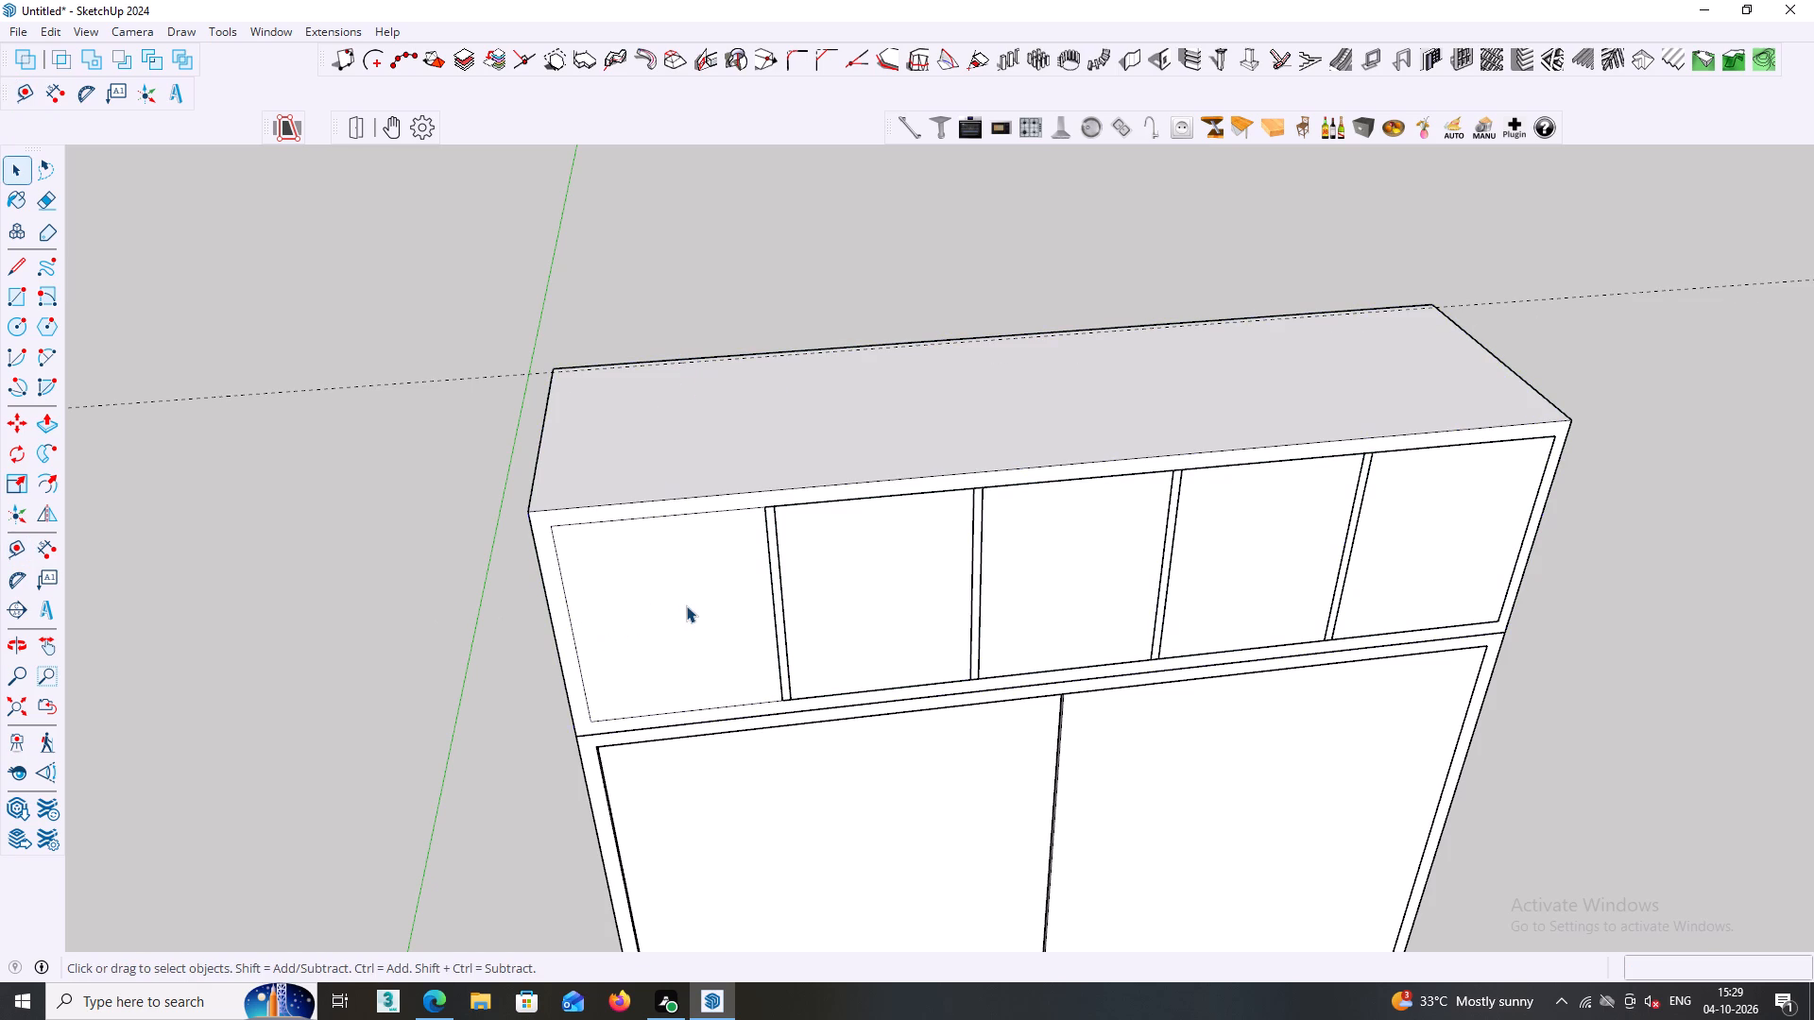
click(676, 613)
key(p)
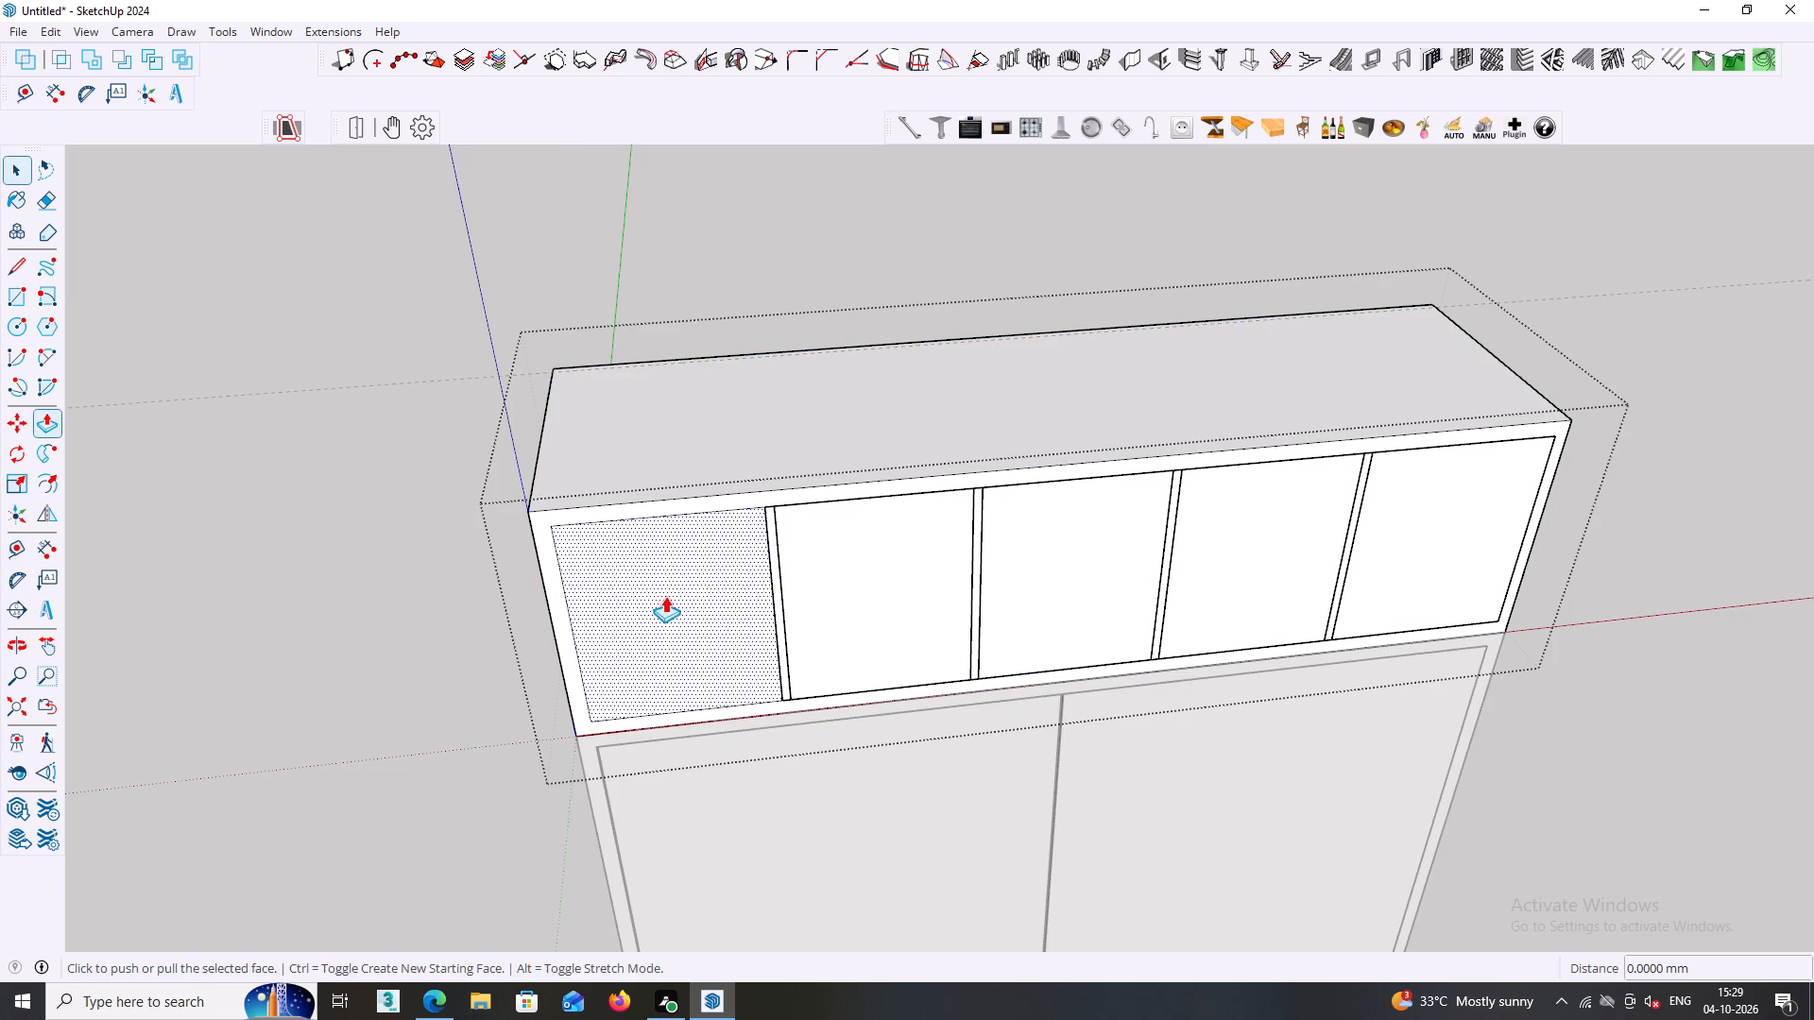
click(665, 596)
middle_drag(676, 375, 644, 512)
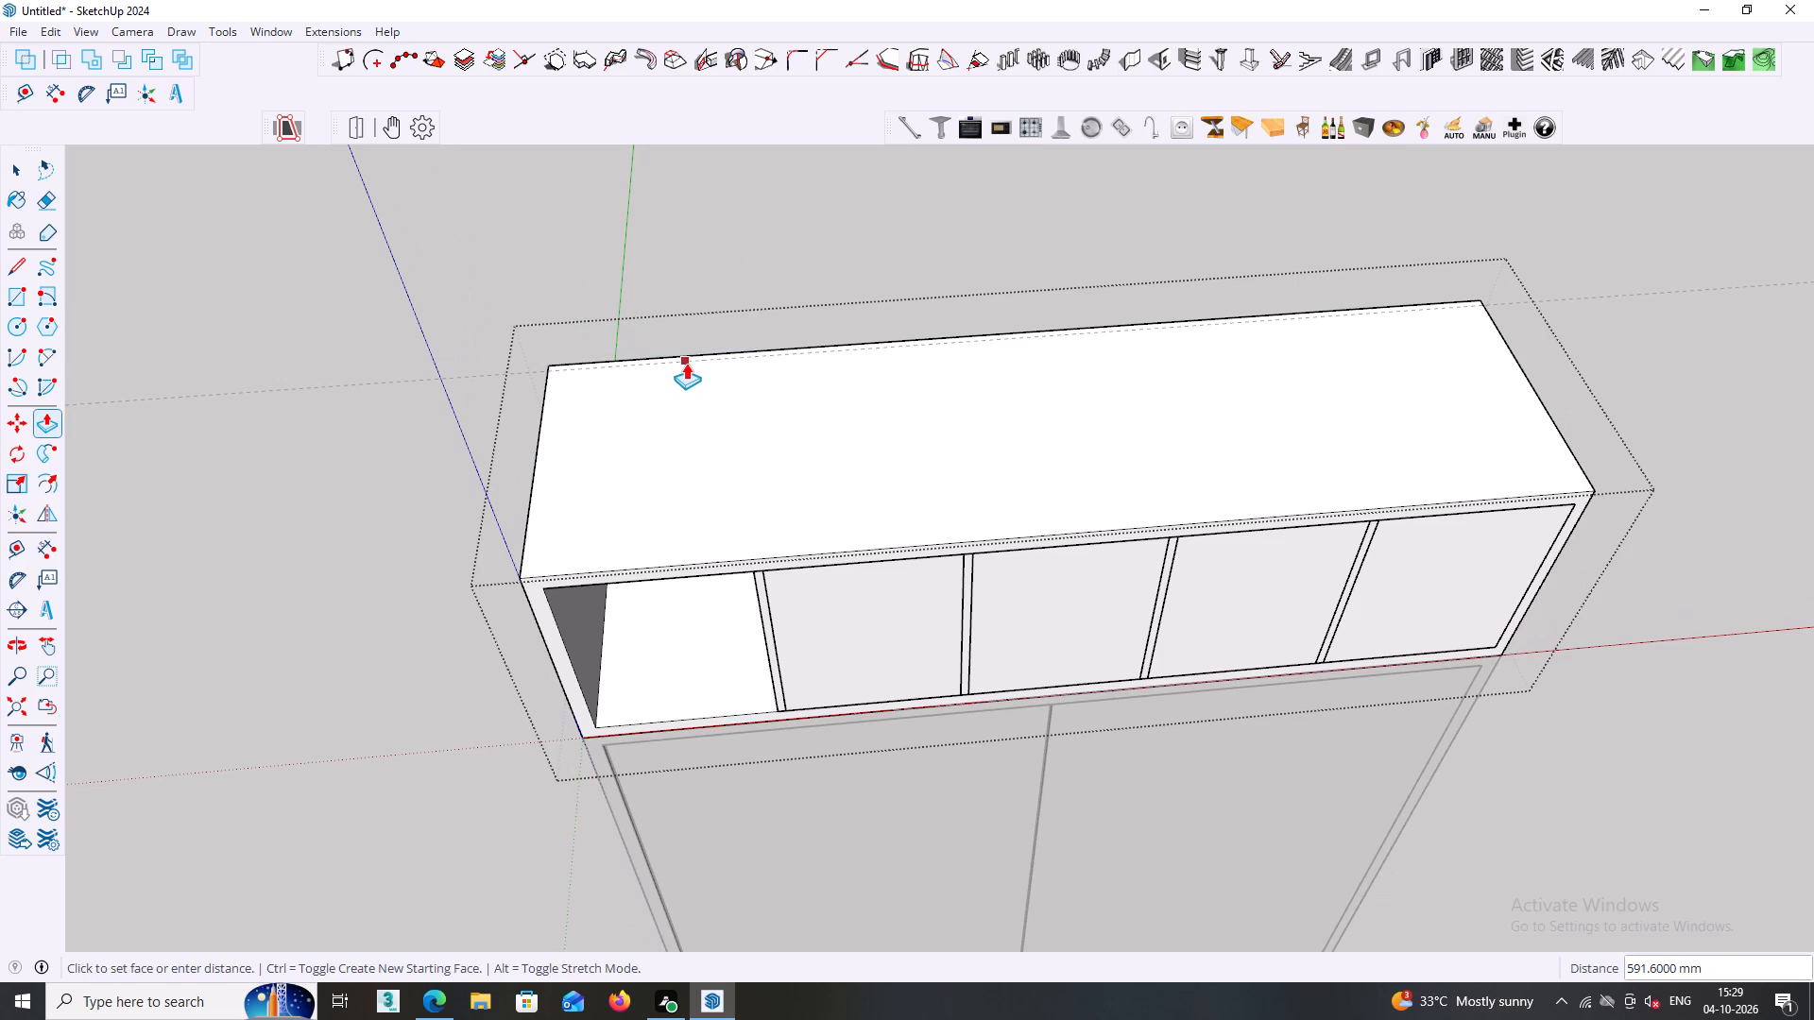
click(685, 365)
key(space)
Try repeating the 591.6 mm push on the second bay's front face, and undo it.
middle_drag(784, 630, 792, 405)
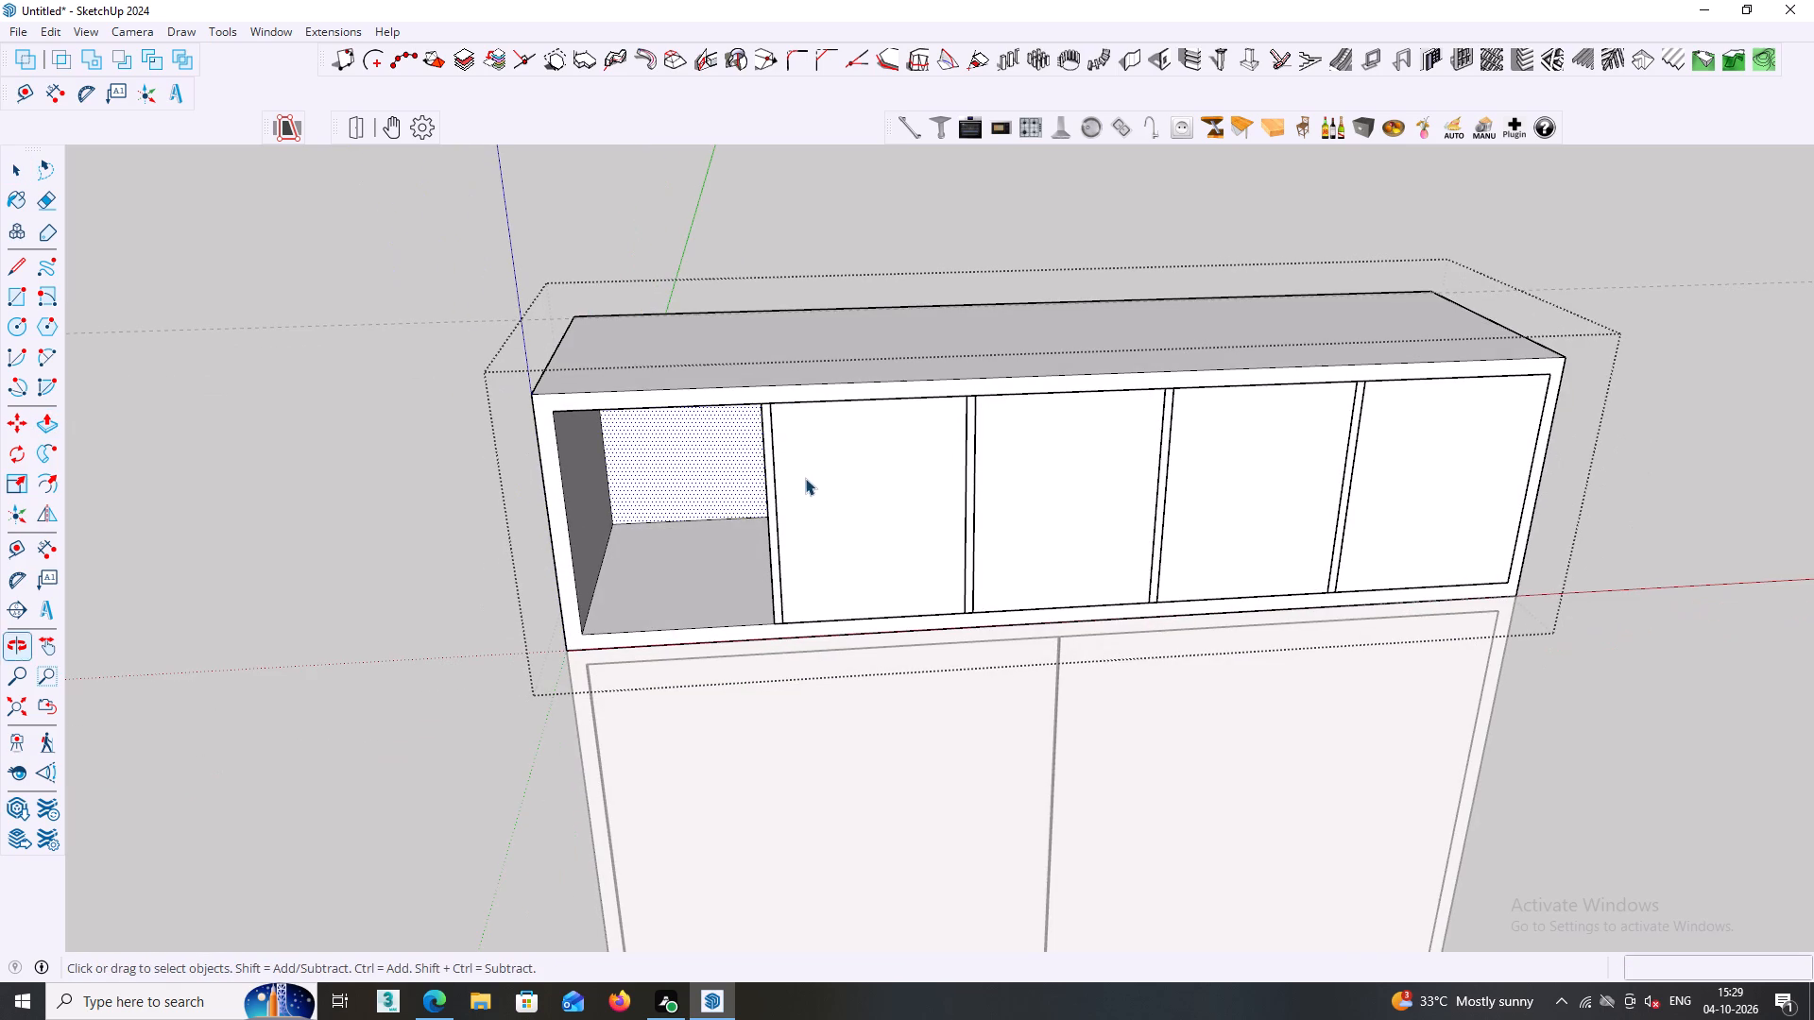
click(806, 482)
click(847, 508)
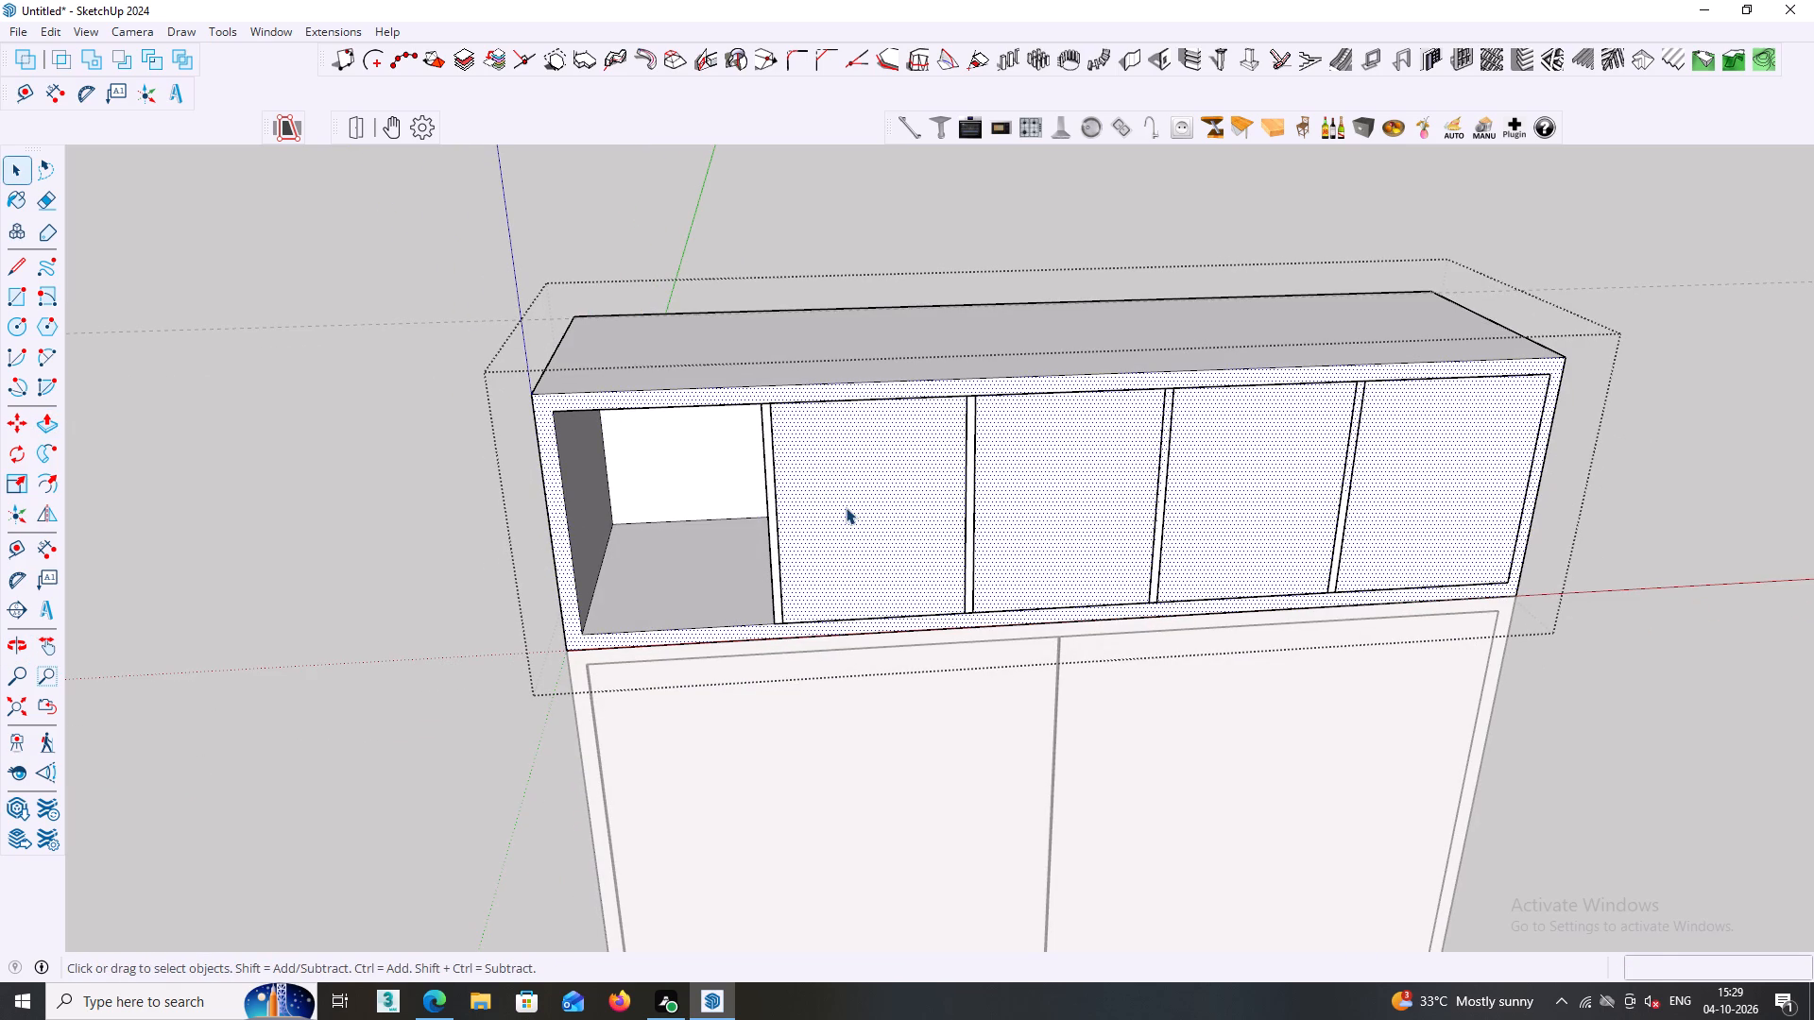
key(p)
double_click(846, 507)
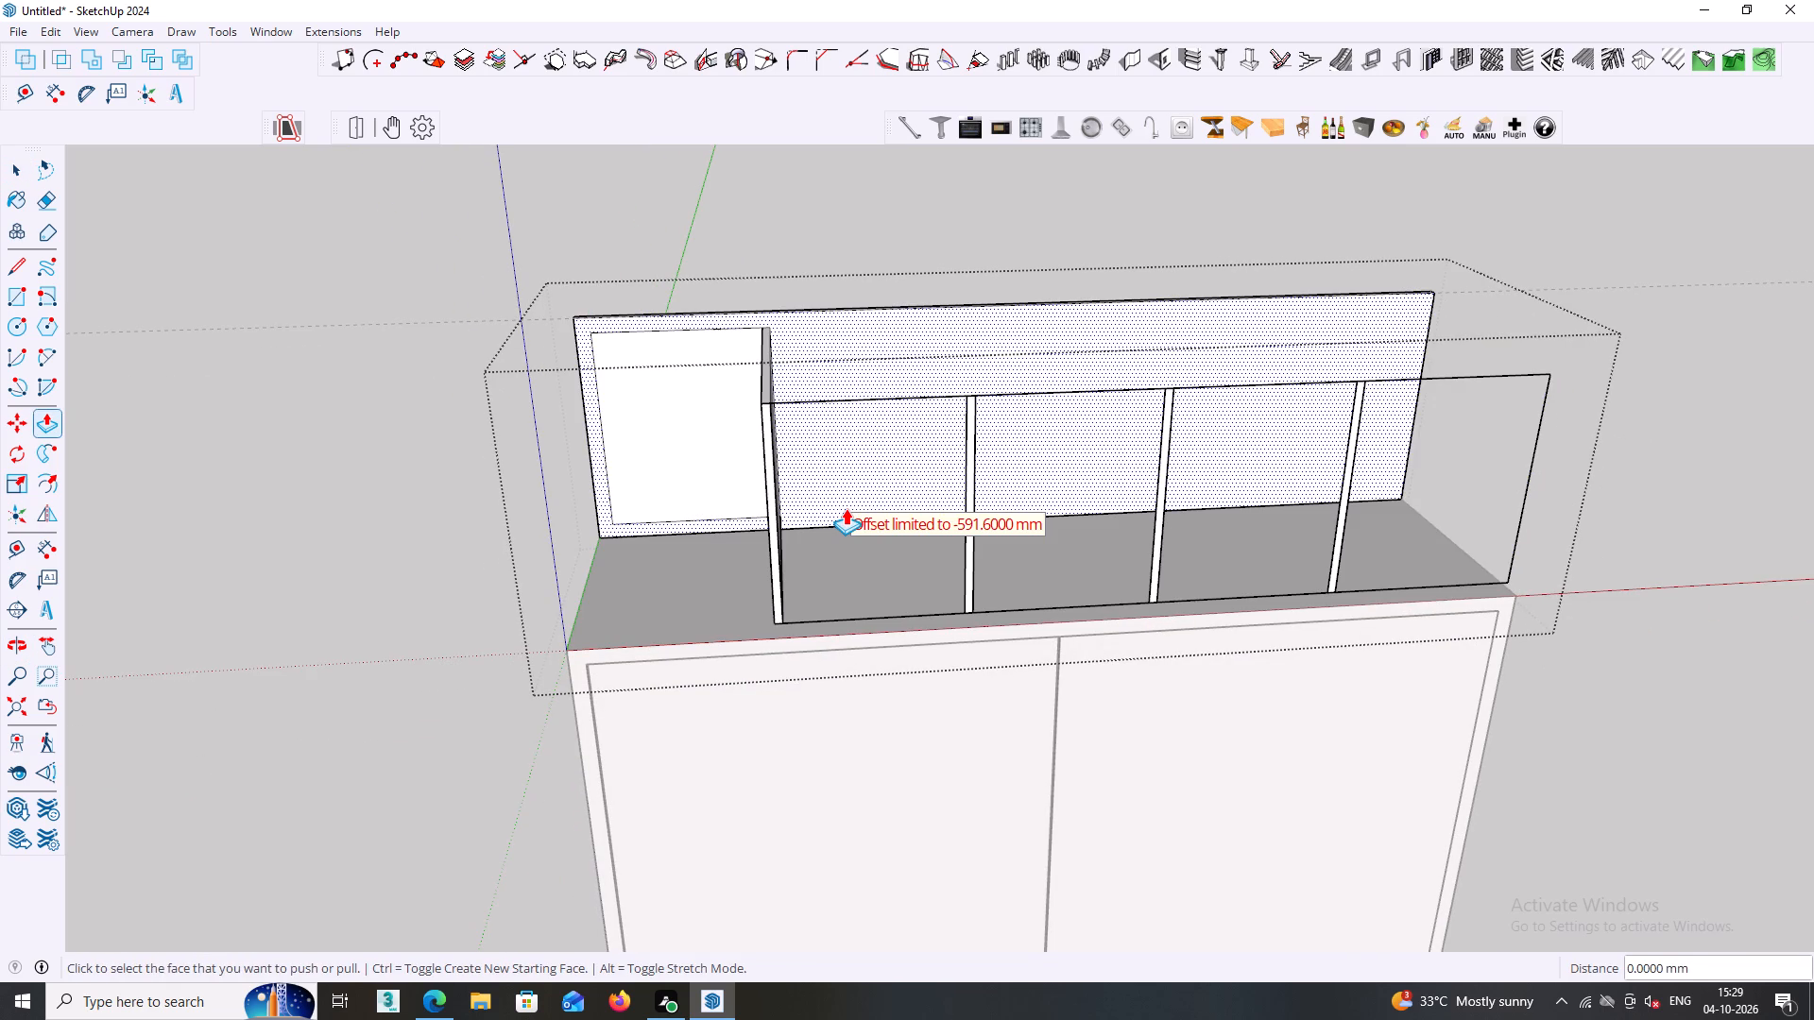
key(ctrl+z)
Check which of the loft's front faces are selected together with the second bay's face, and leave the loft group.
click(859, 563)
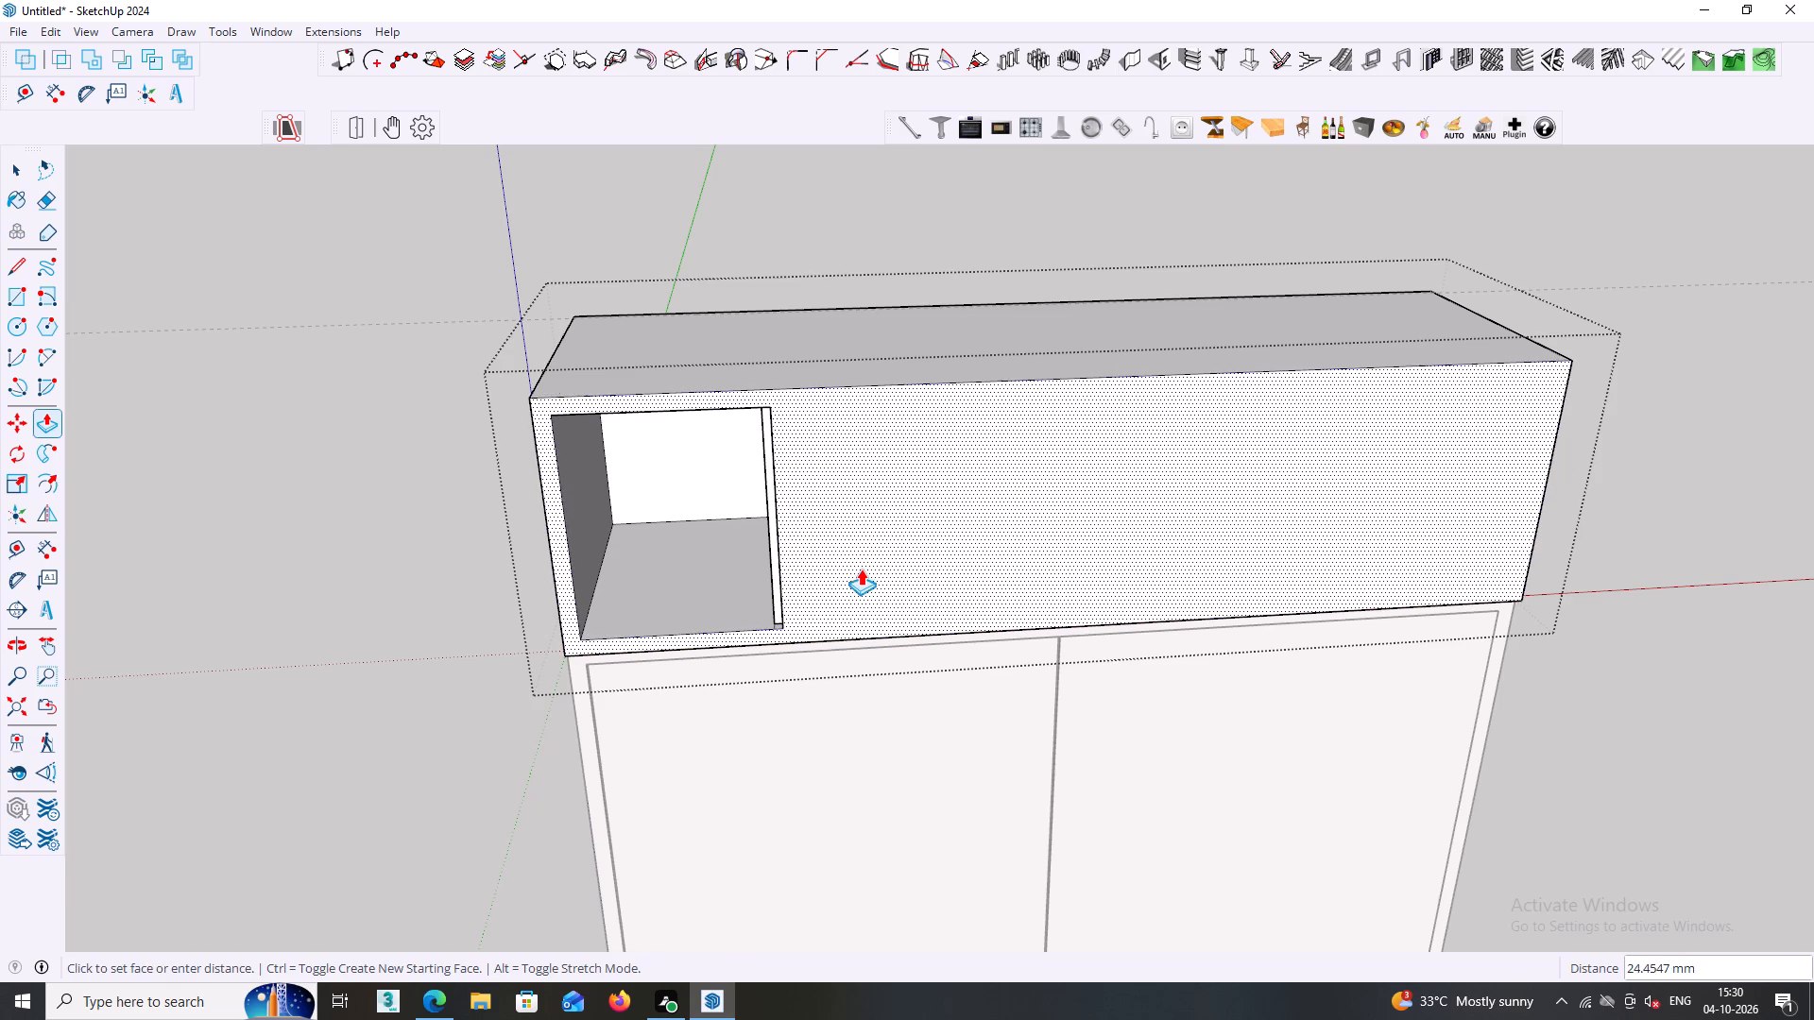
key(space)
click(870, 585)
double_click(863, 586)
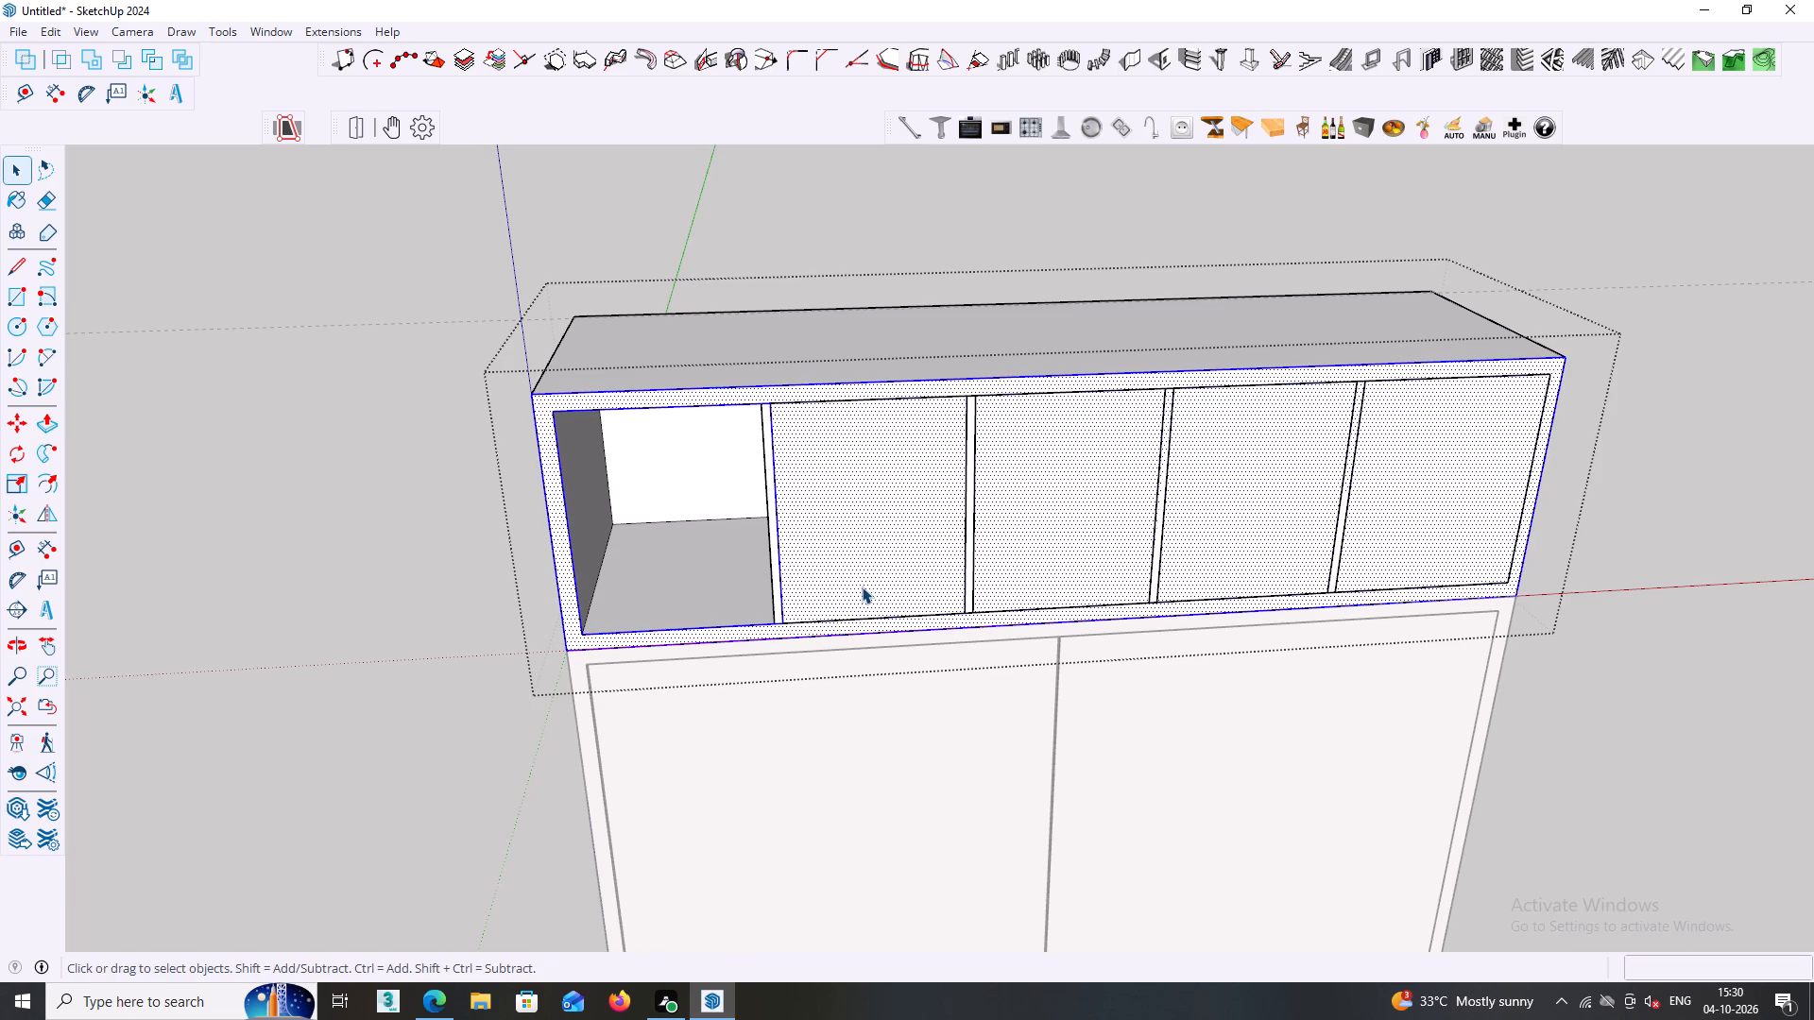
click(854, 586)
click(844, 583)
double_click(832, 582)
click(832, 582)
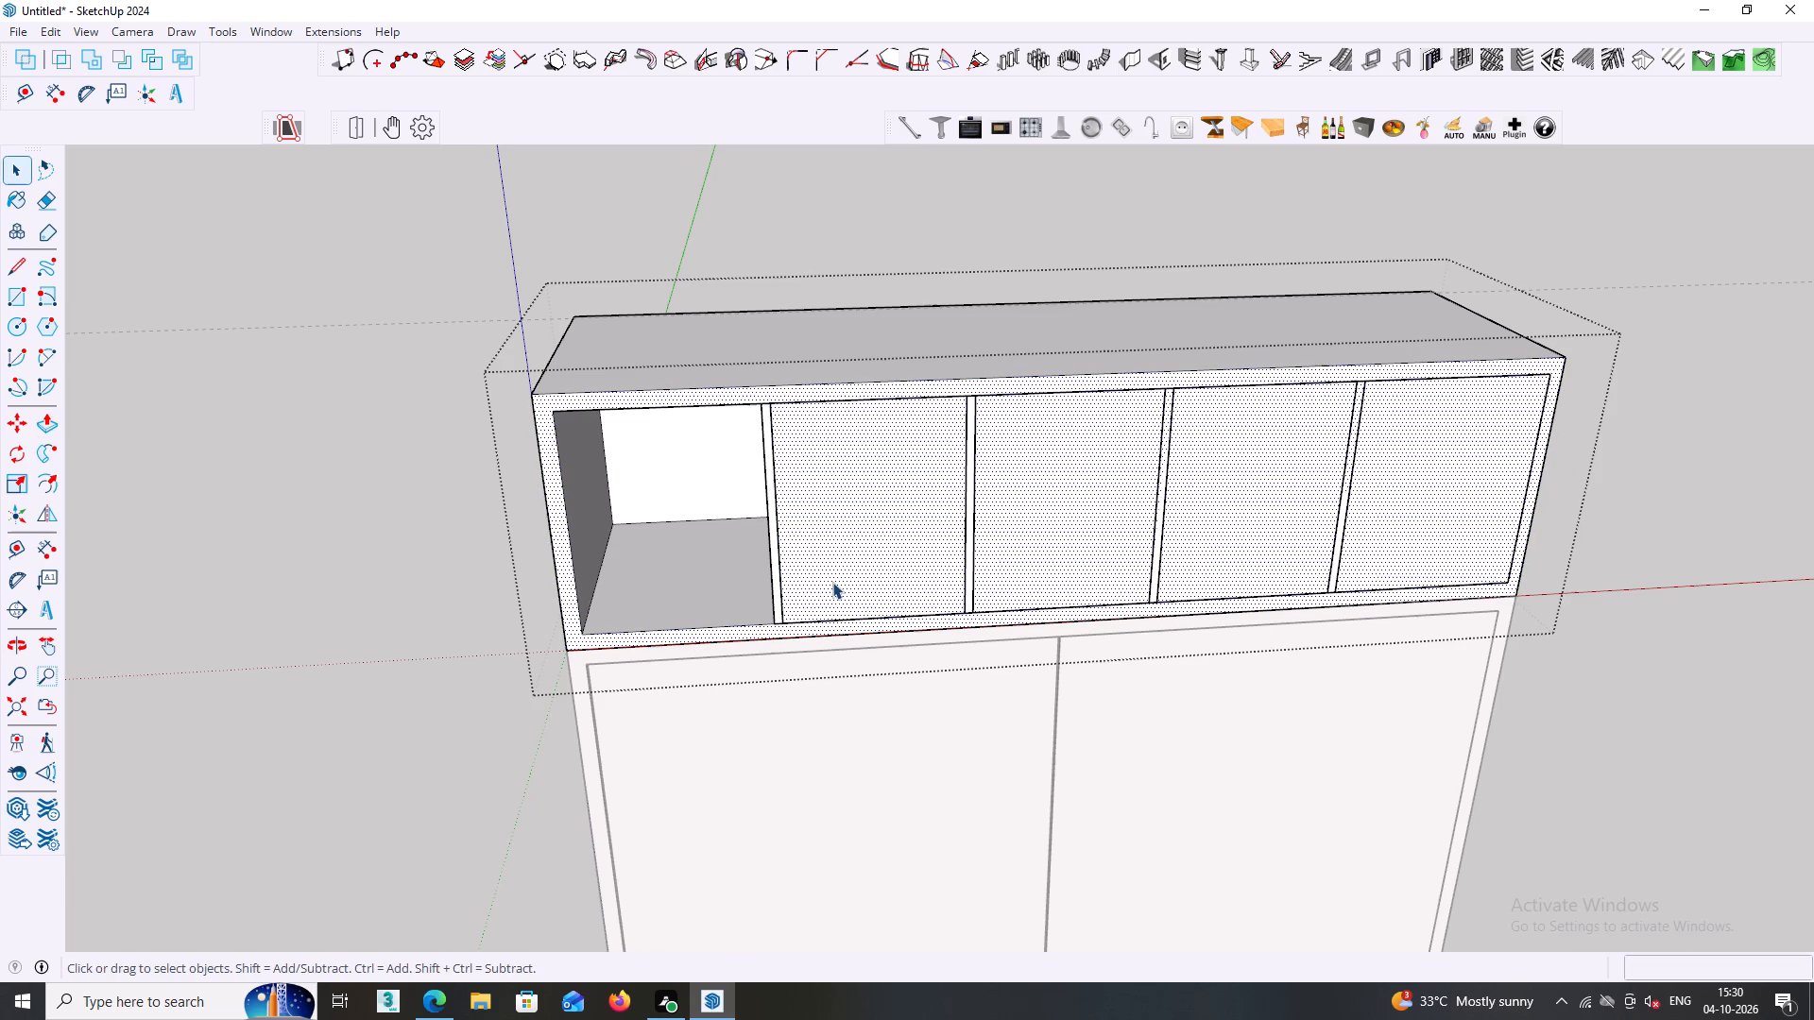
middle_drag(844, 568, 1117, 443)
click(930, 504)
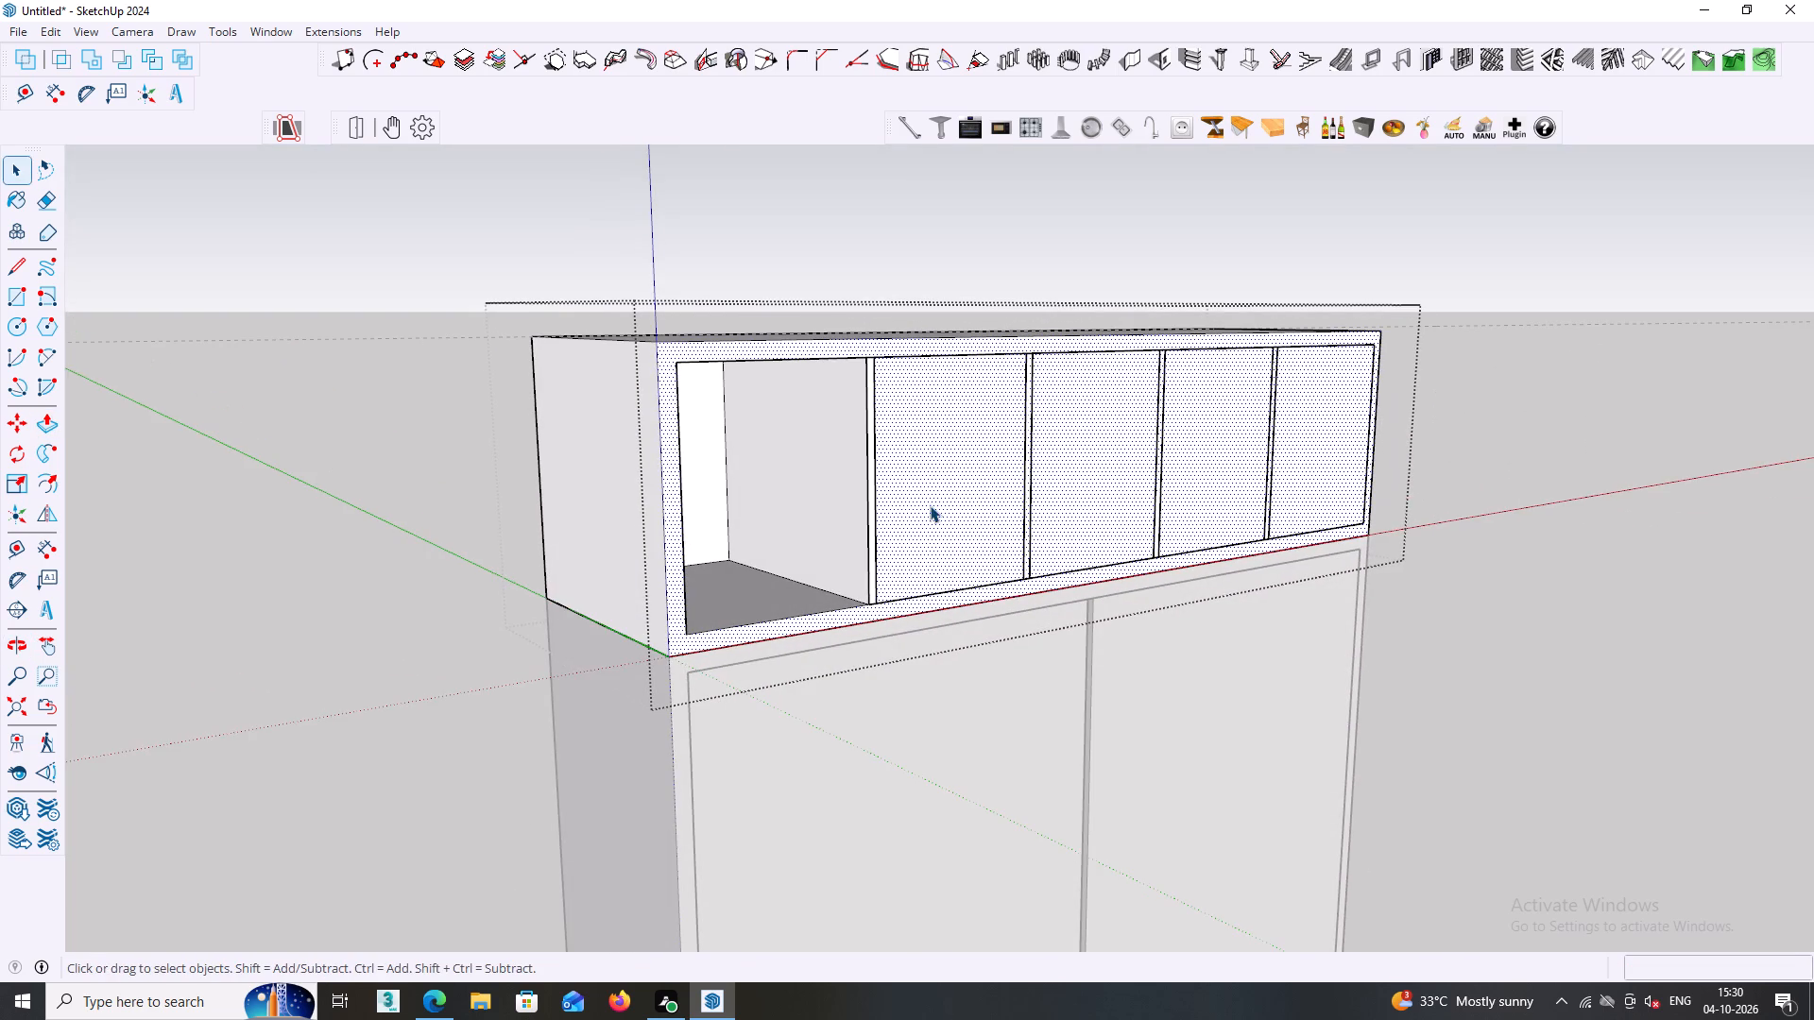
middle_drag(933, 504, 651, 544)
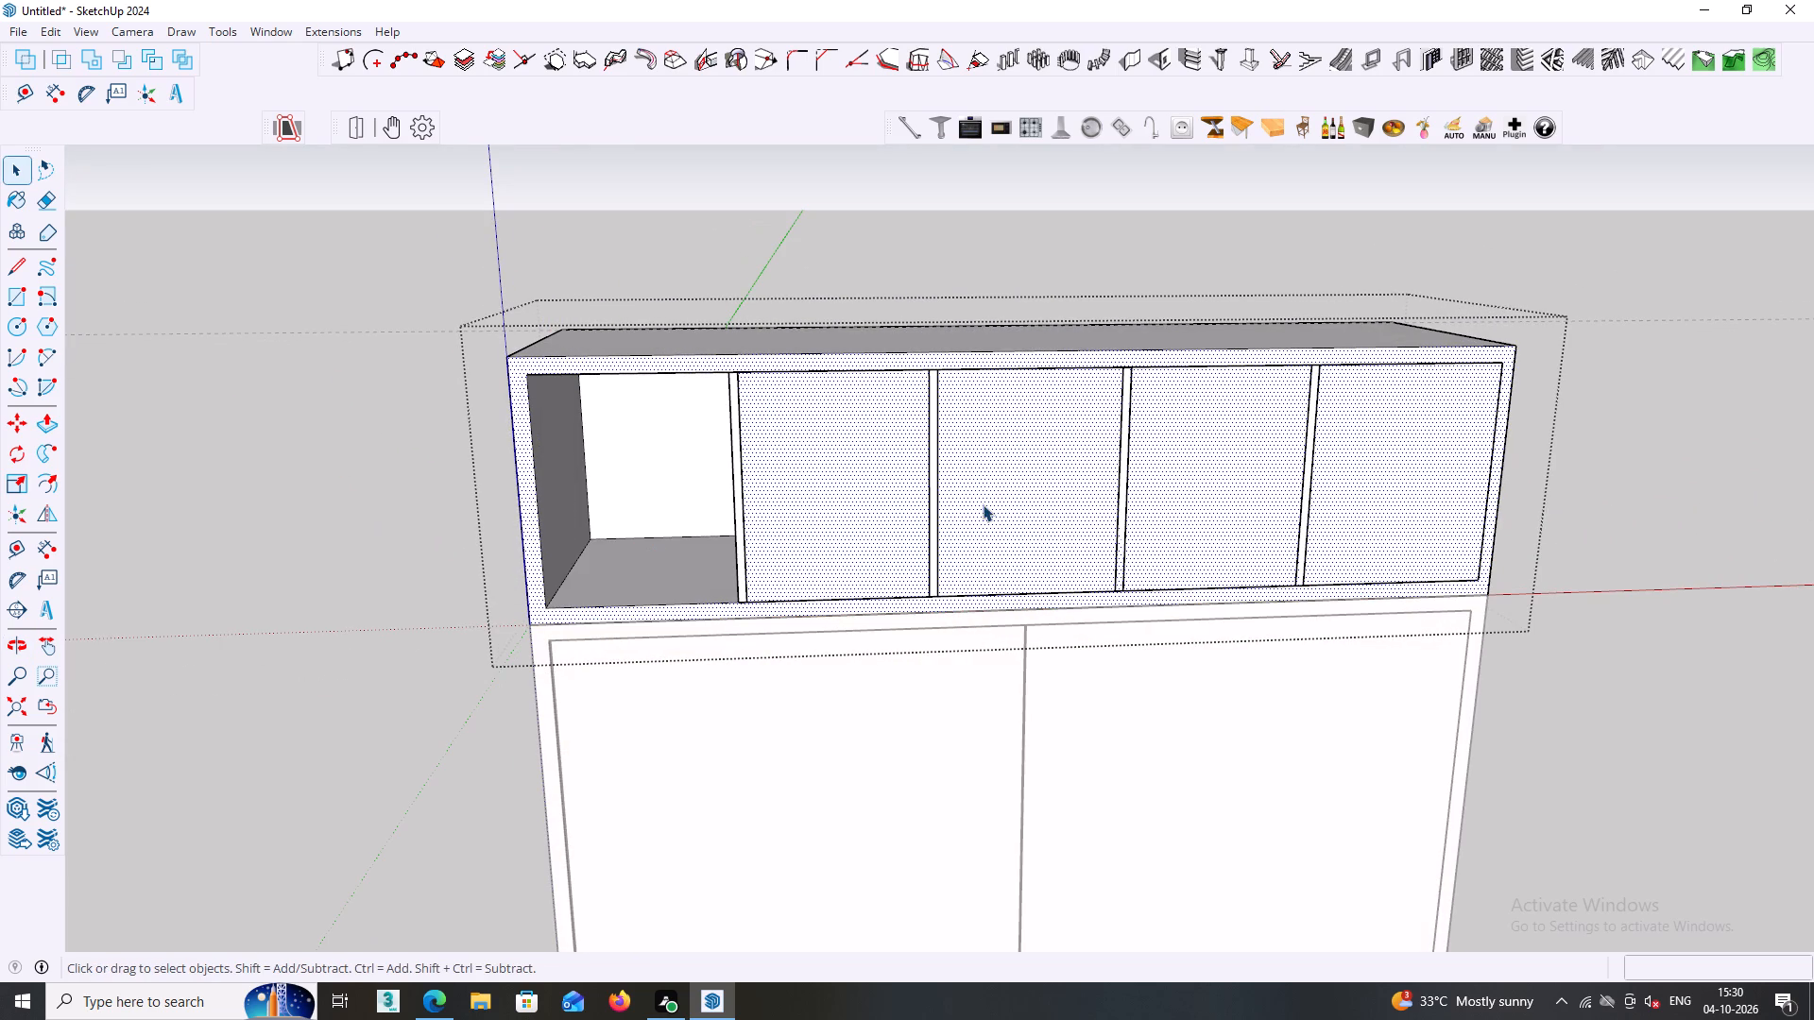
shift+click(915, 607)
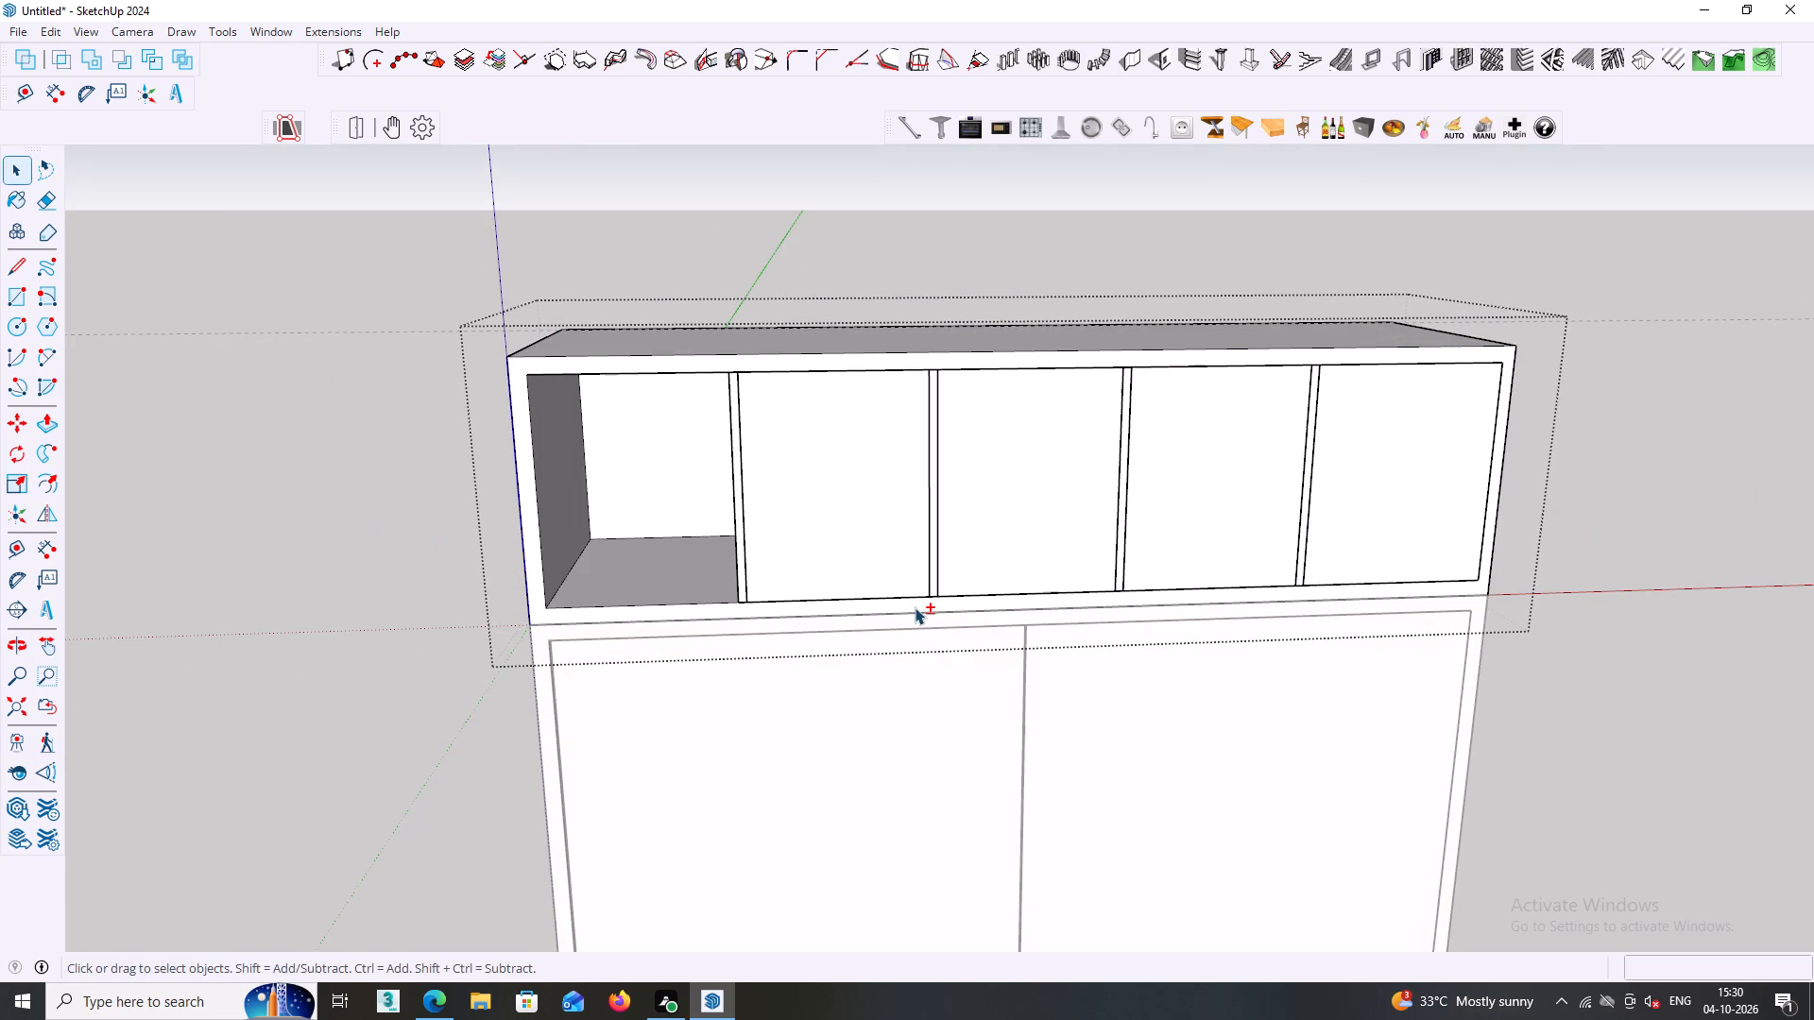
shift+click(865, 568)
click(875, 604)
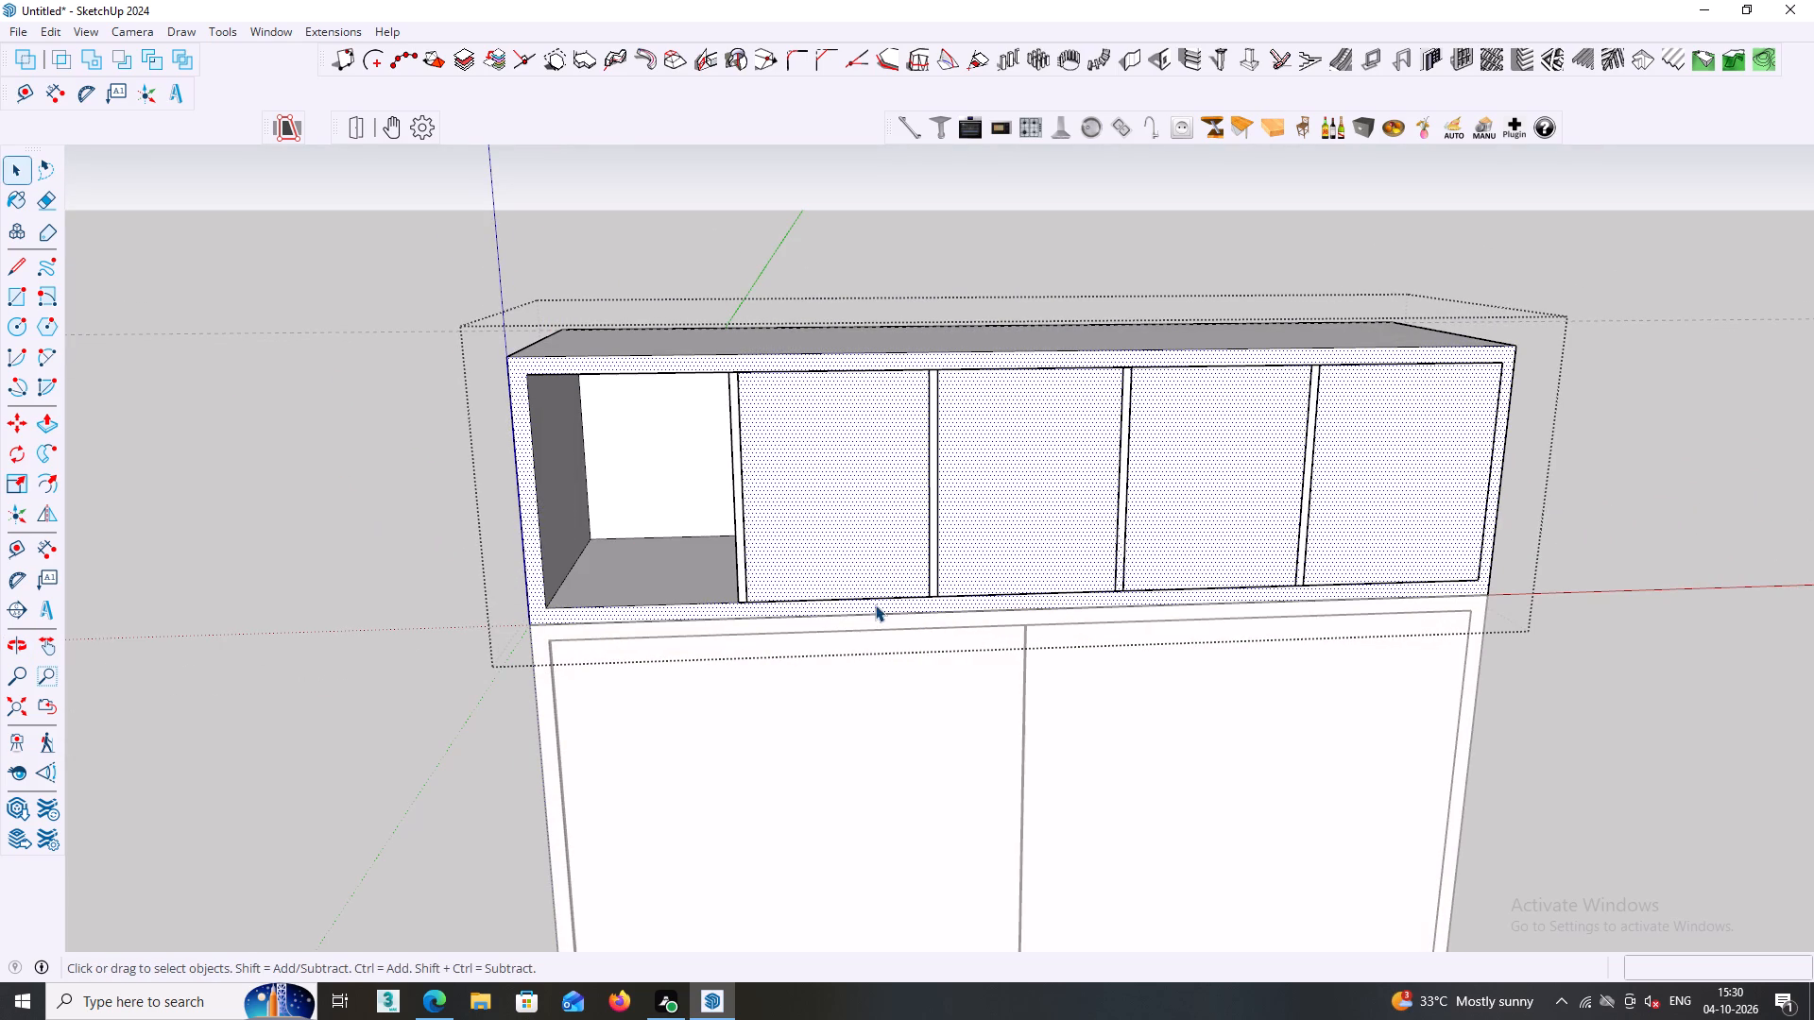
double_click(866, 572)
click(1577, 443)
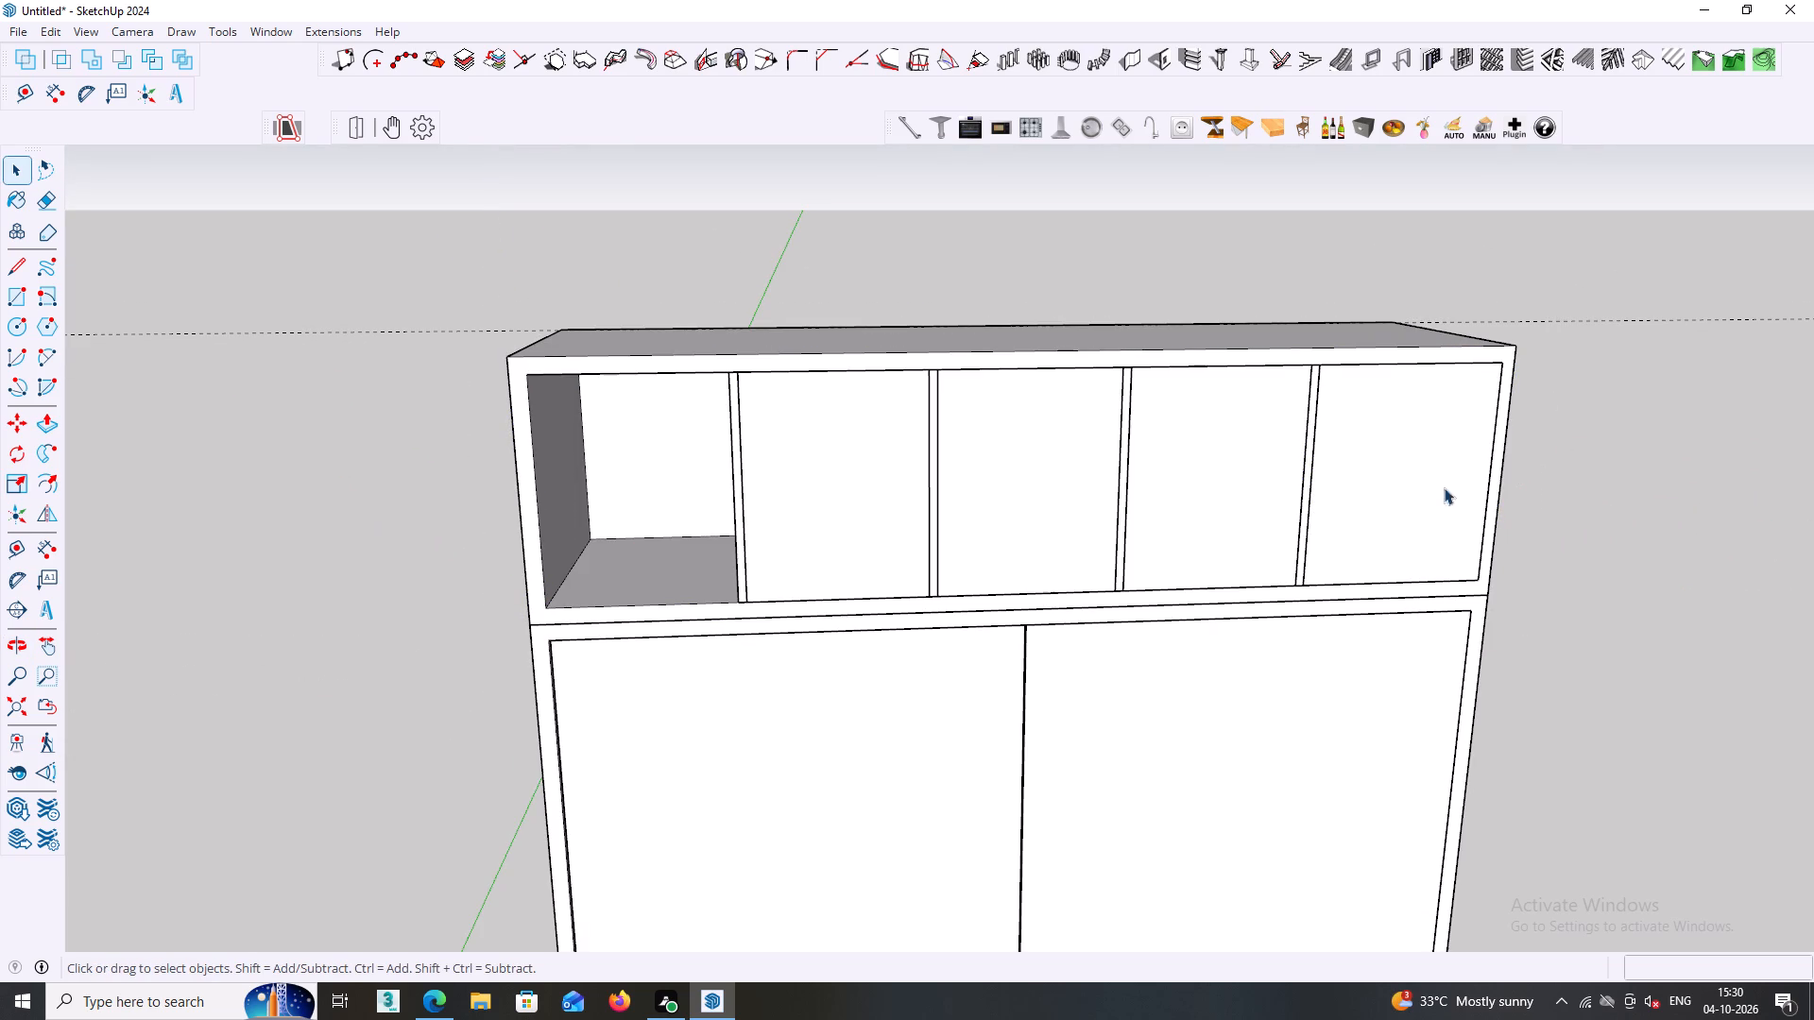
Undo the first bay's push, the rear guide, the edge clean-up and the strip copies, back to the single strip at the first partition.
key(ctrl+z)
key(ctrl+z)
key(ctrl+z)
key(ctrl+z)
key(ctrl+z)
key(ctrl+z)
key(ctrl+z)
key(ctrl+z)
key(ctrl+z)
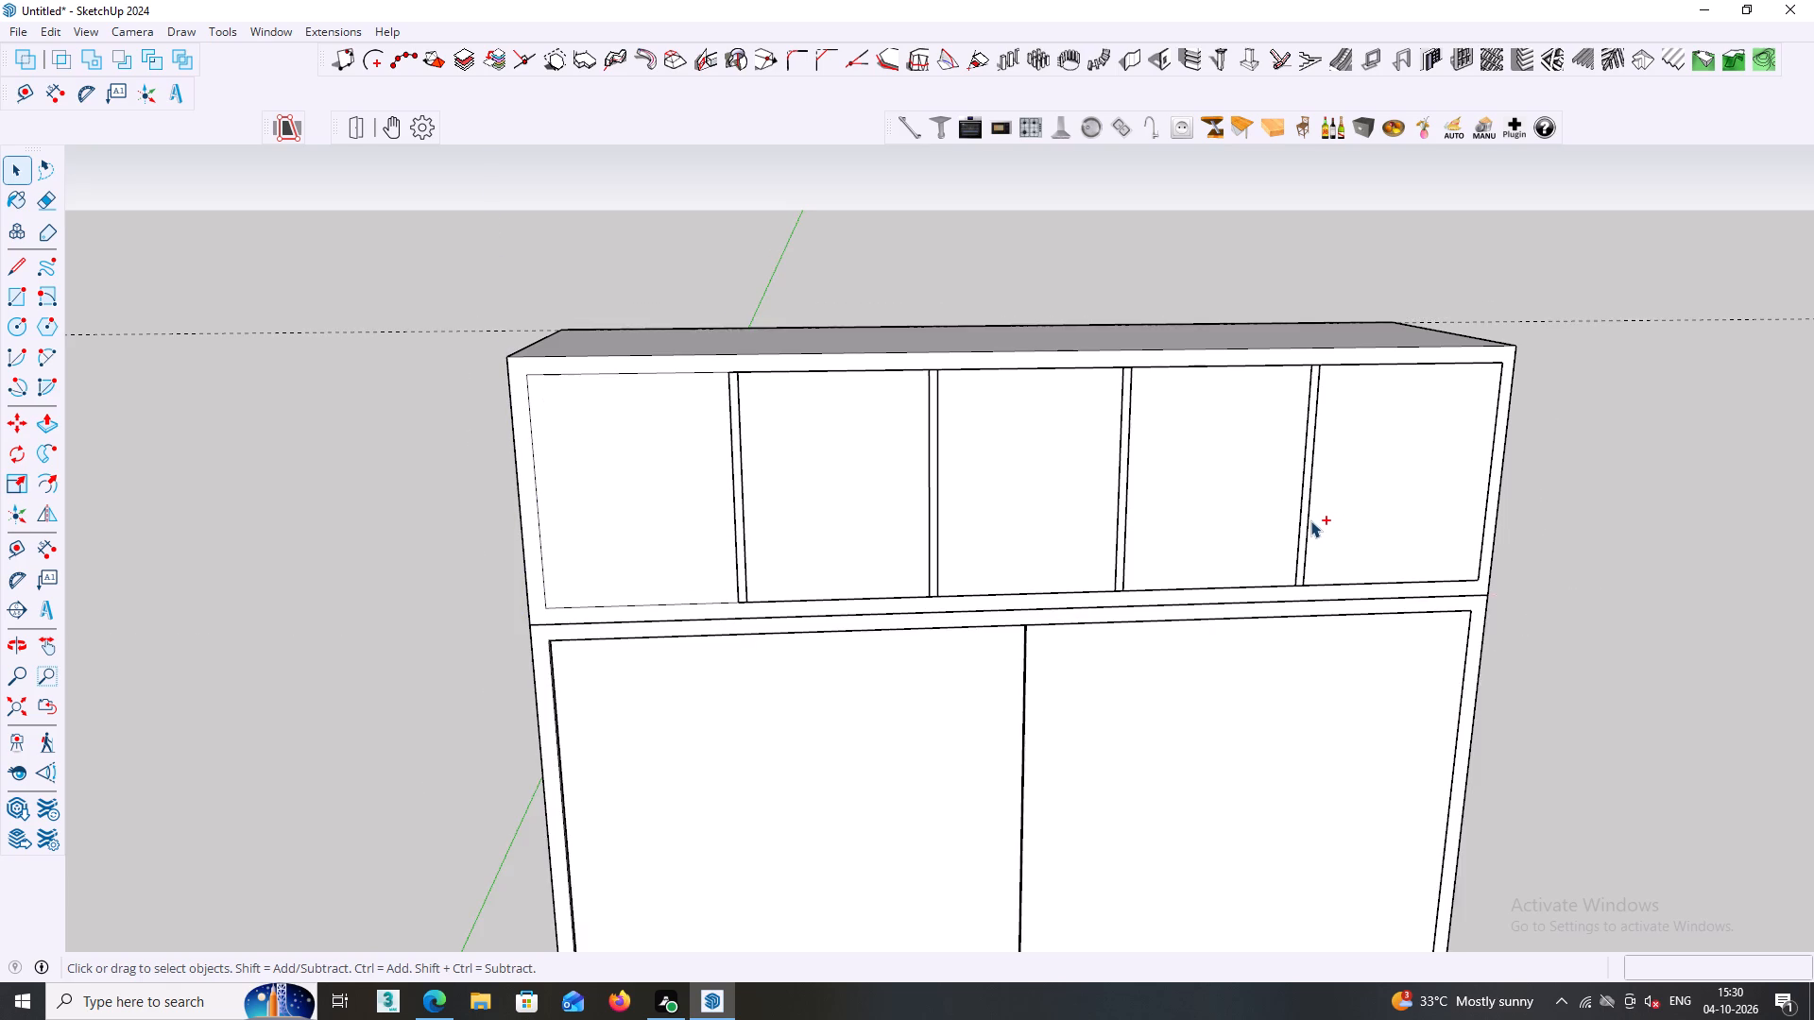
key(ctrl+z)
key(ctrl+z)
key(ctrl+z)
key(ctrl+z)
key(ctrl+z)
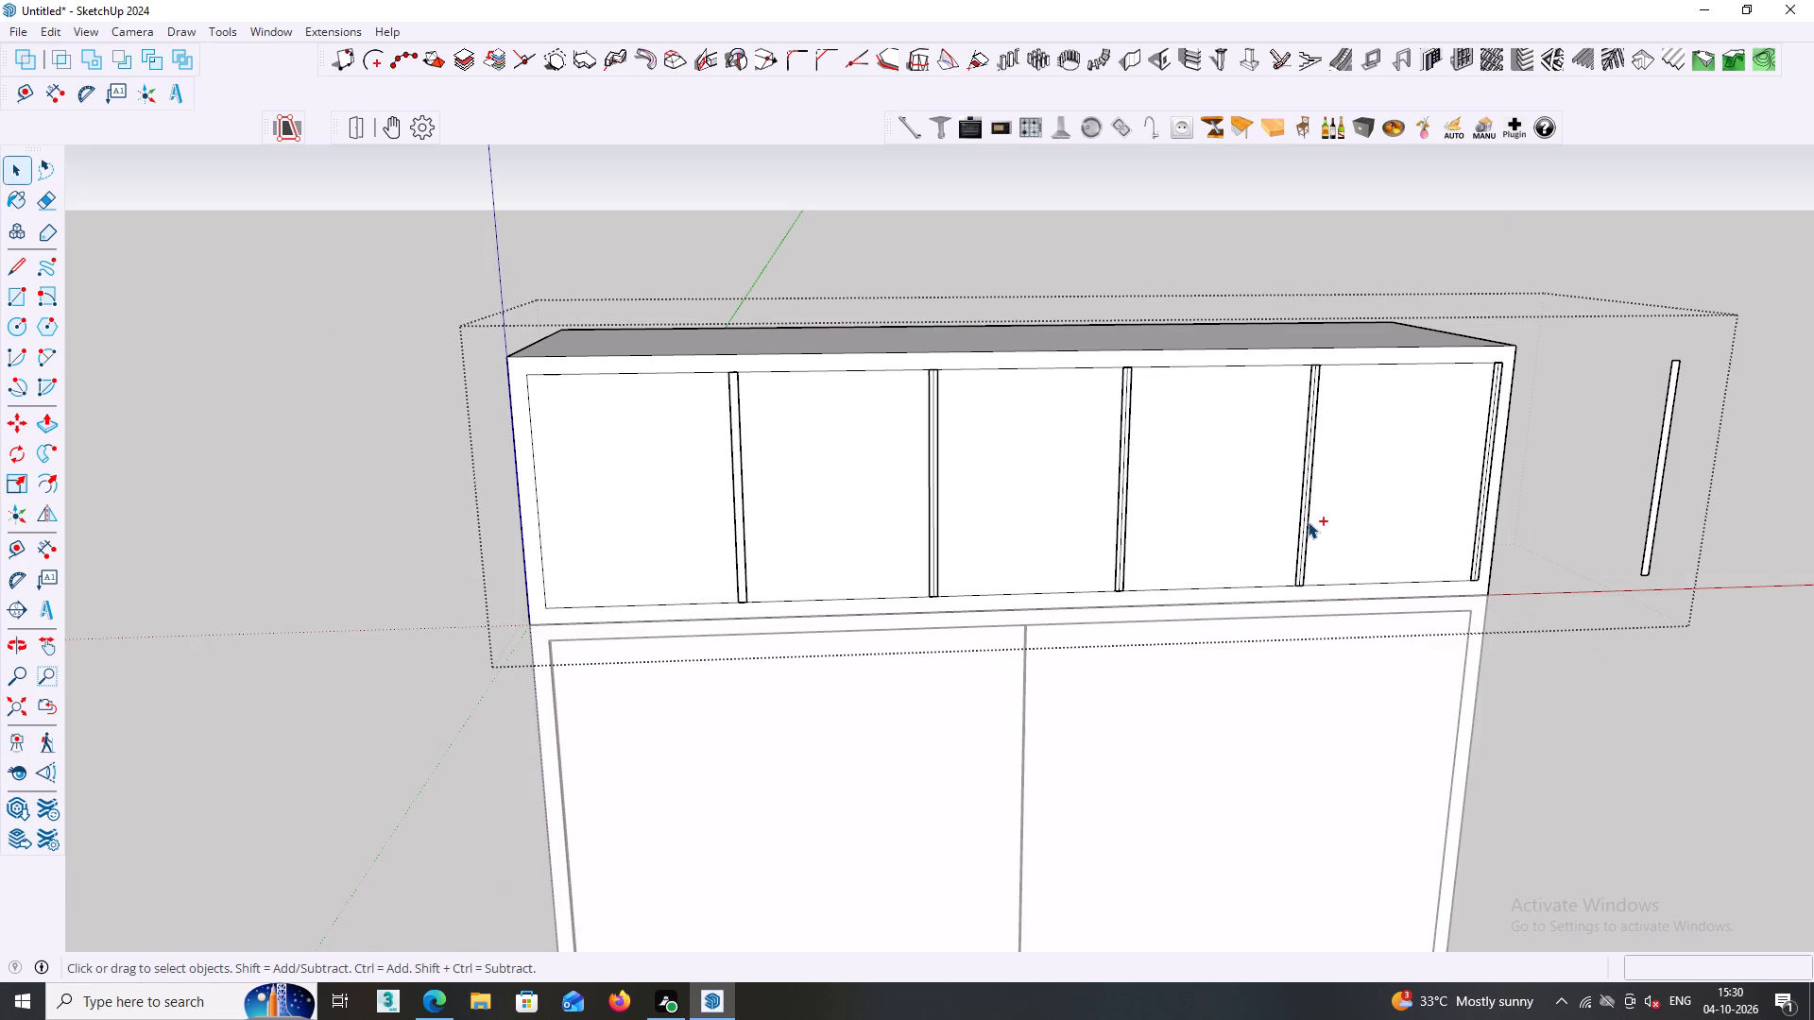
key(ctrl+z)
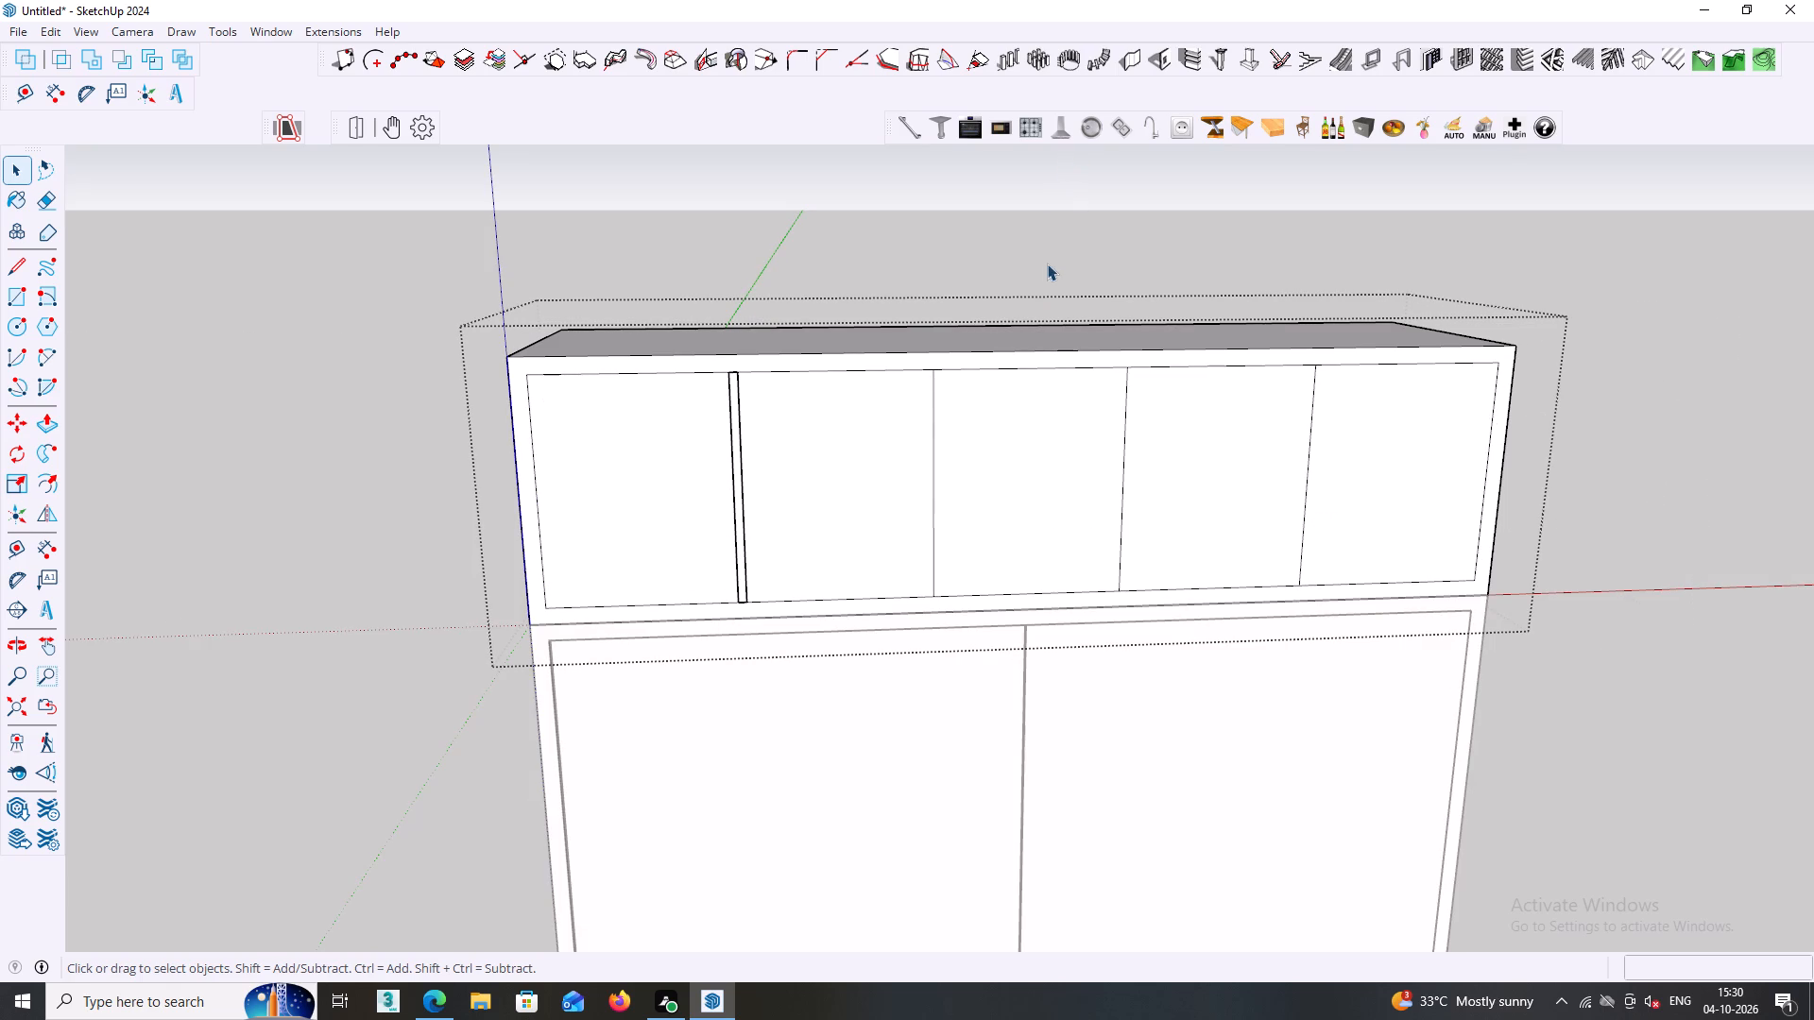
Inside the loft group, copy the first partition strip 412.32 mm along the front, centred on the second dividing line.
click(1047, 263)
click(742, 555)
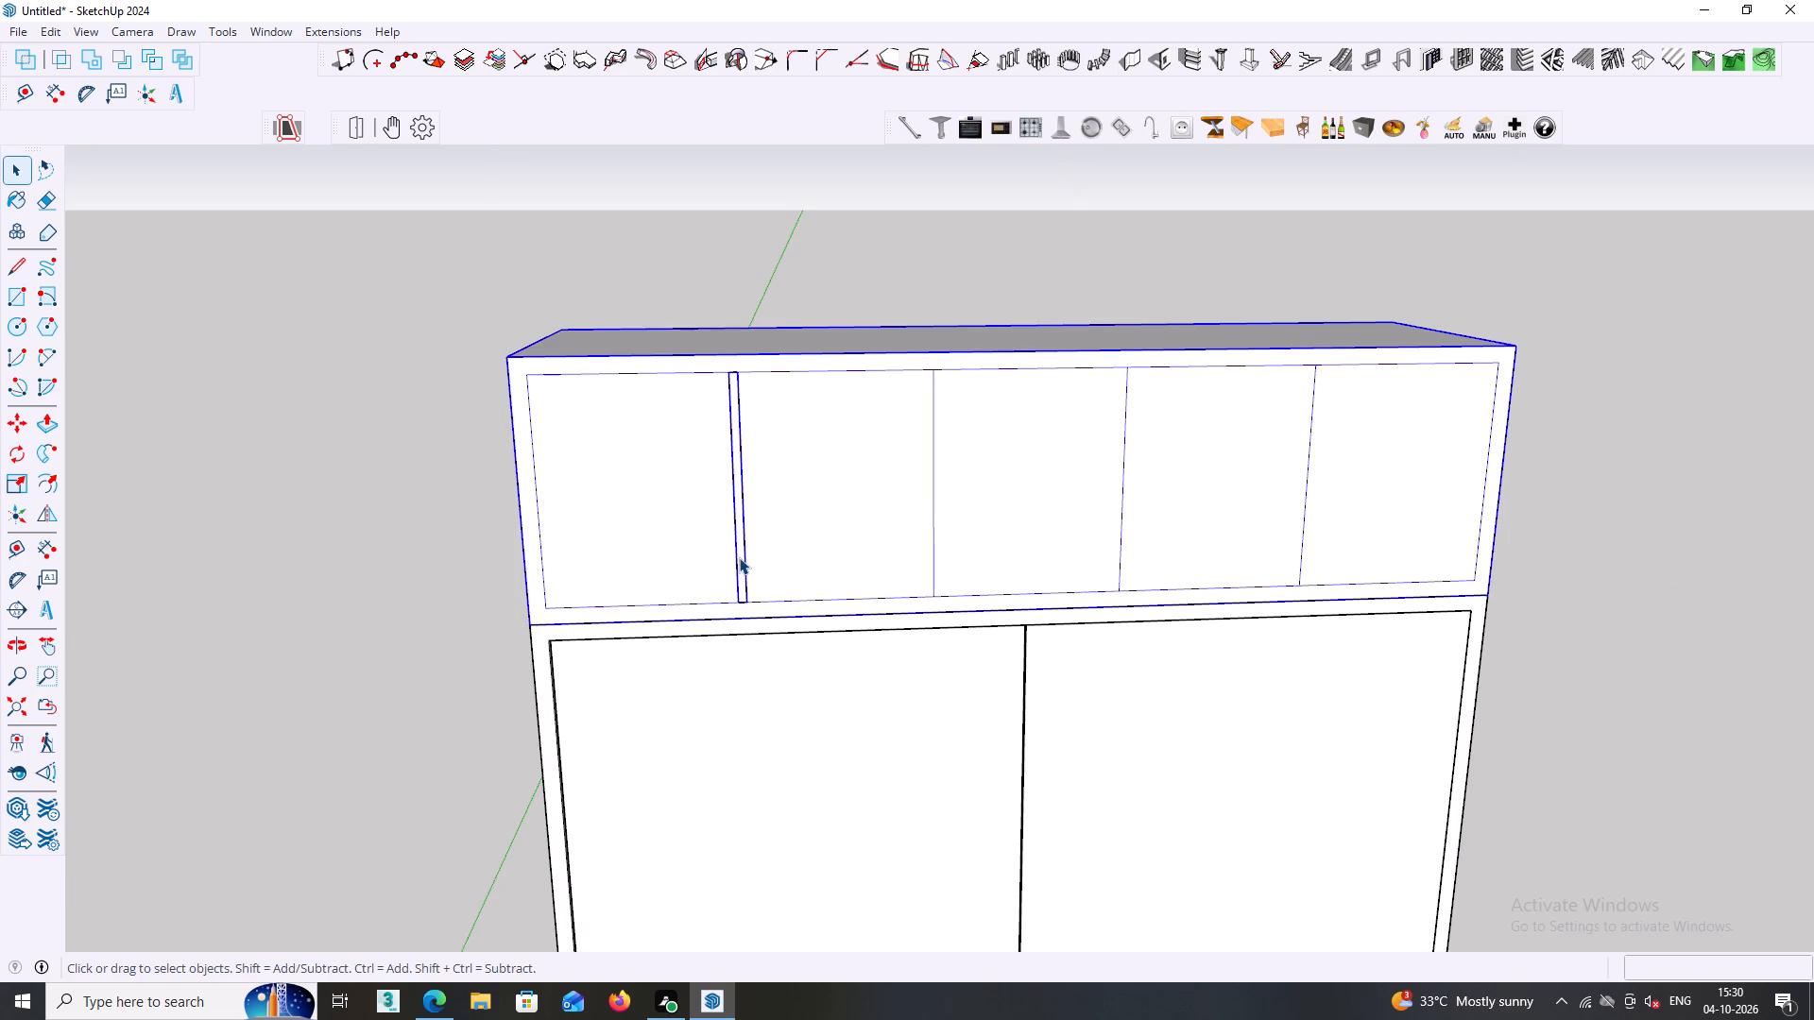
scroll(739, 557, up, 2)
double_click(738, 569)
click(739, 579)
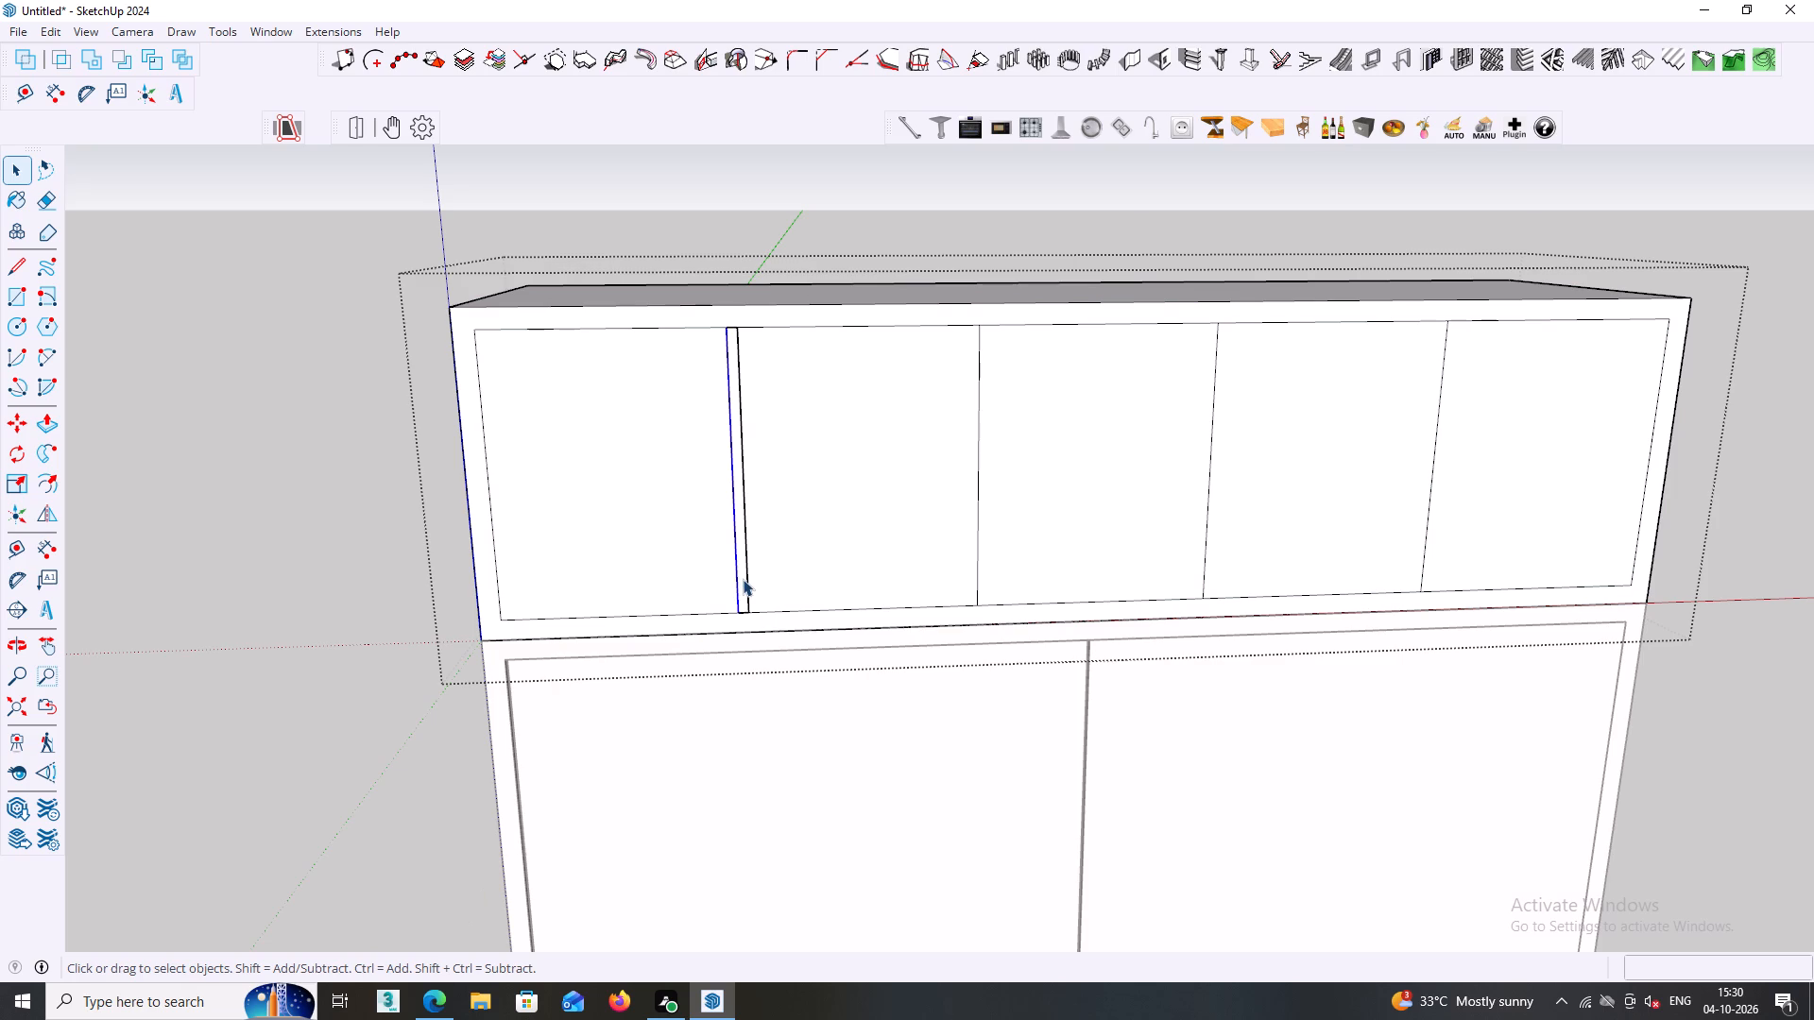
scroll(743, 575, up, 4)
middle_drag(743, 576, 808, 579)
scroll(790, 582, up, 2)
click(786, 586)
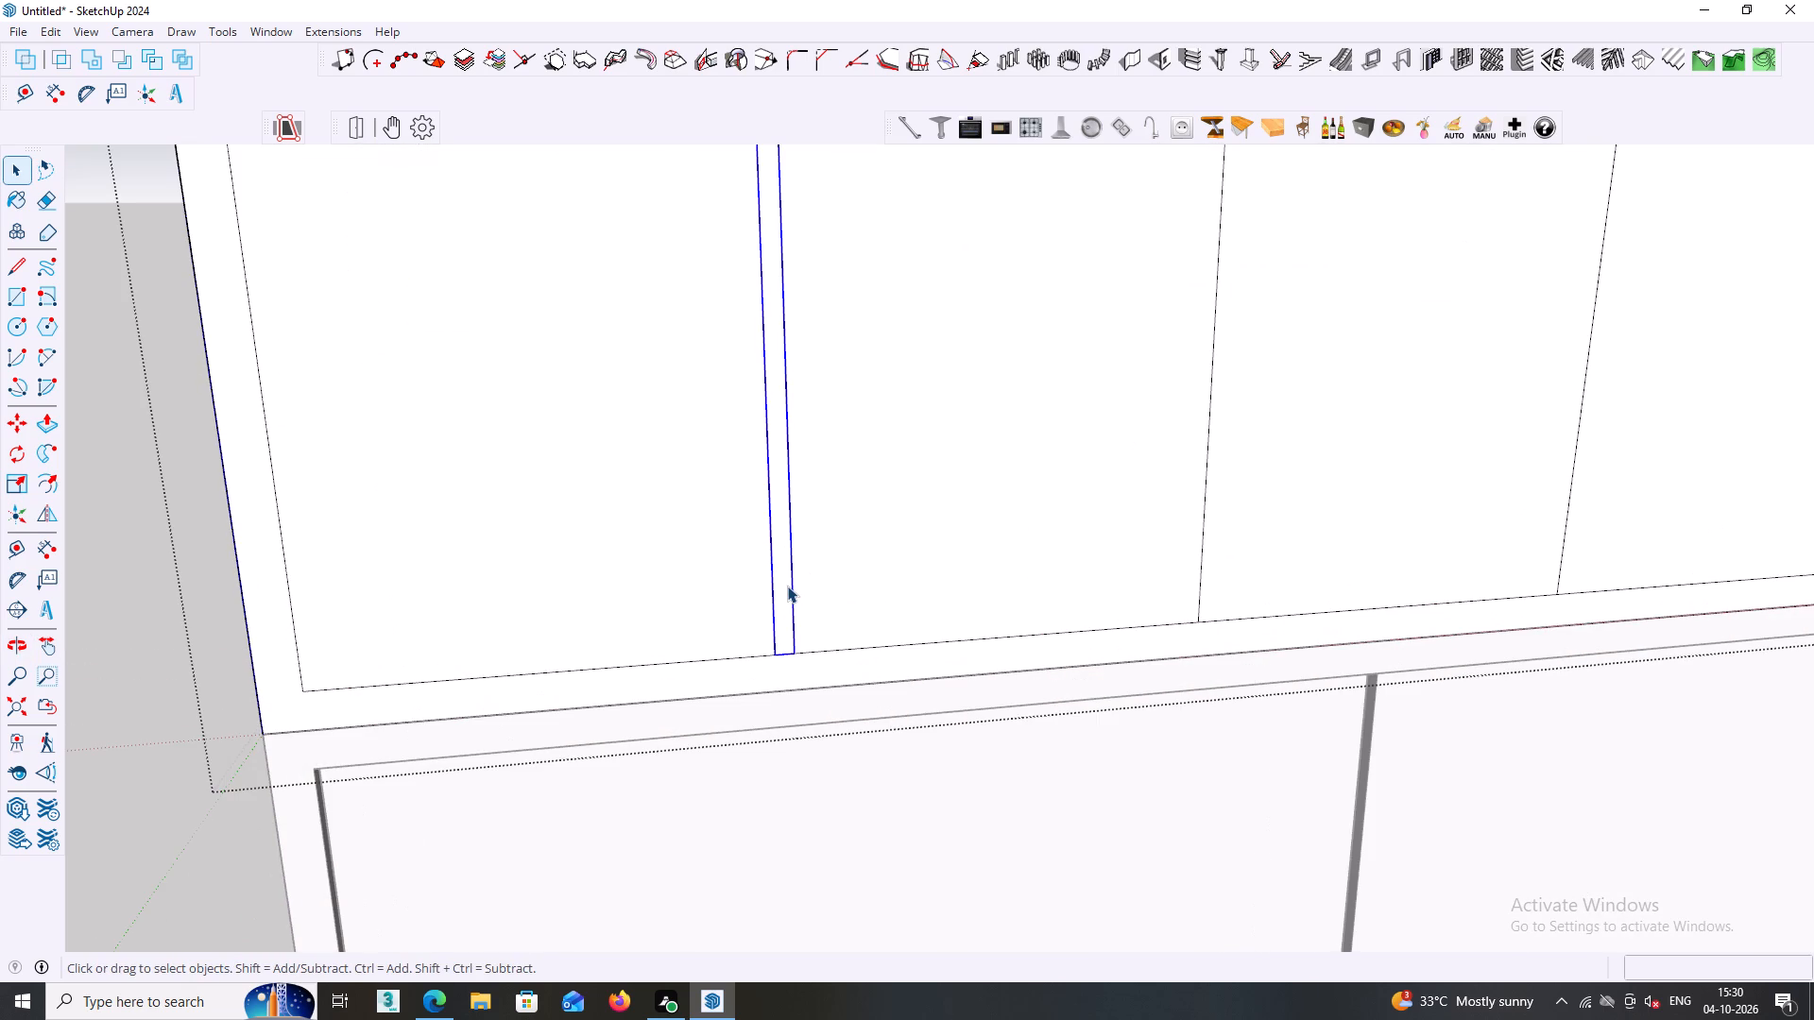
key(m)
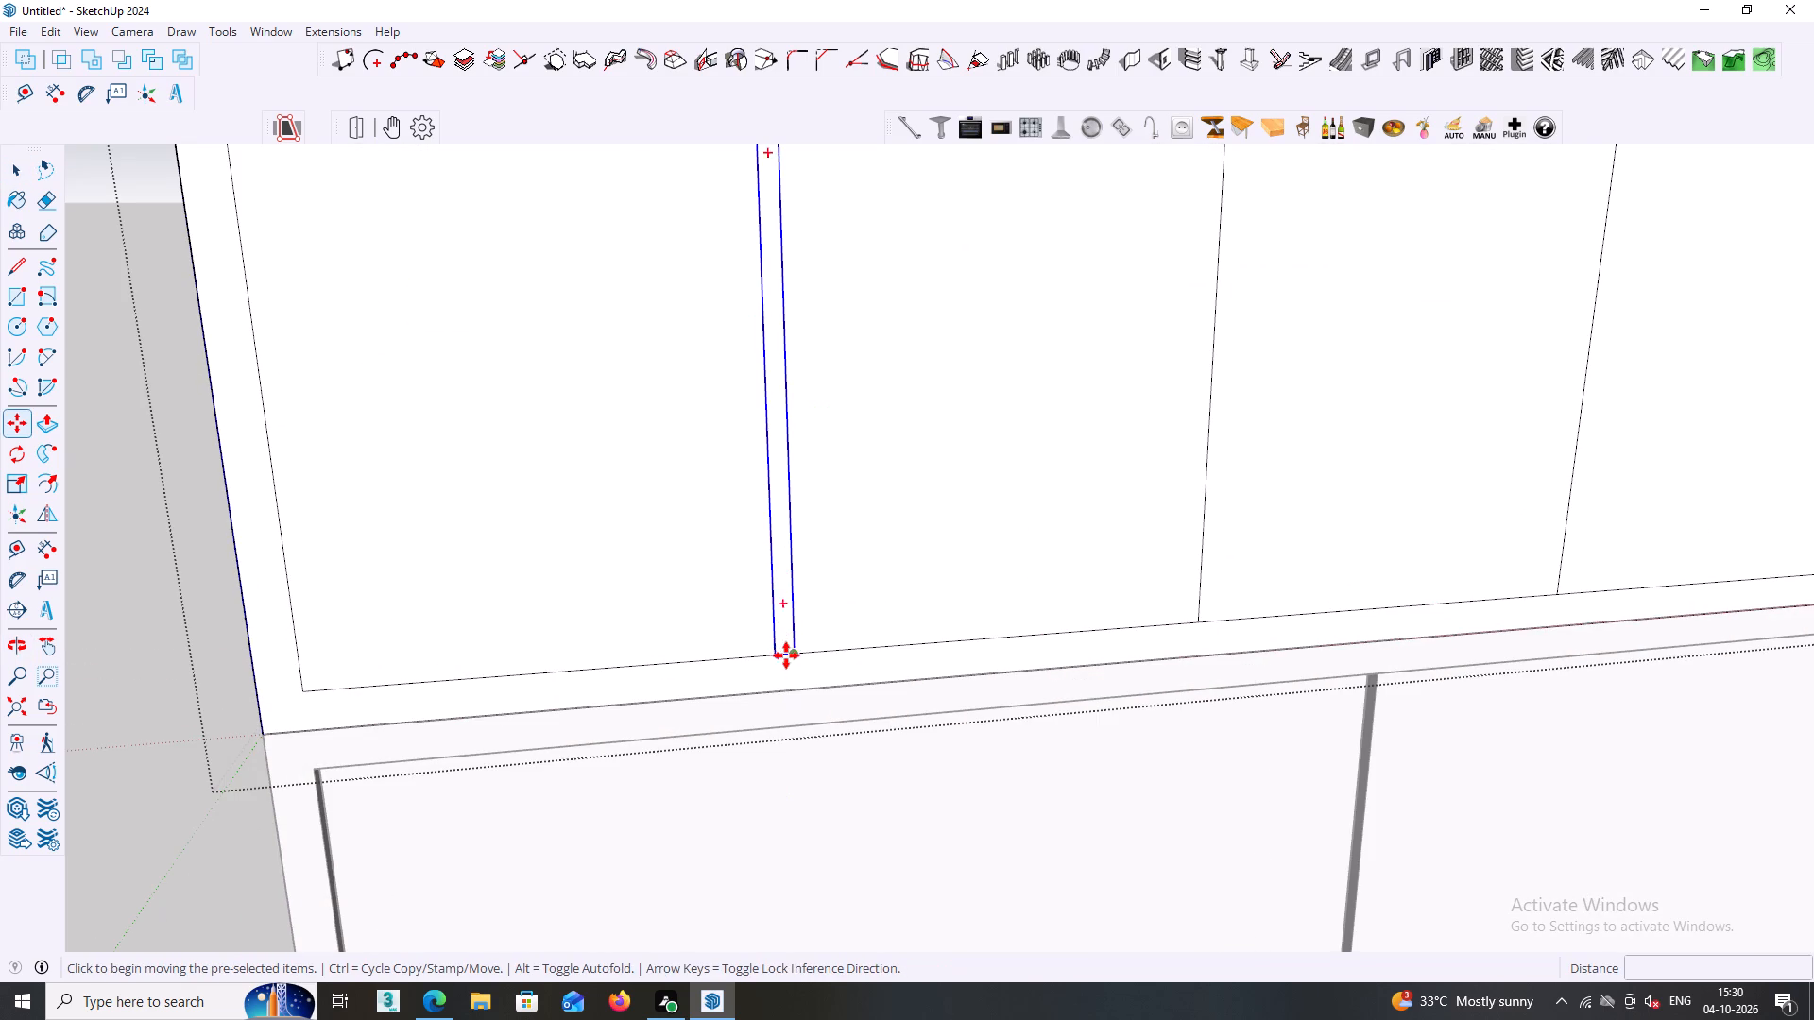
scroll(787, 650, up, 4)
click(784, 655)
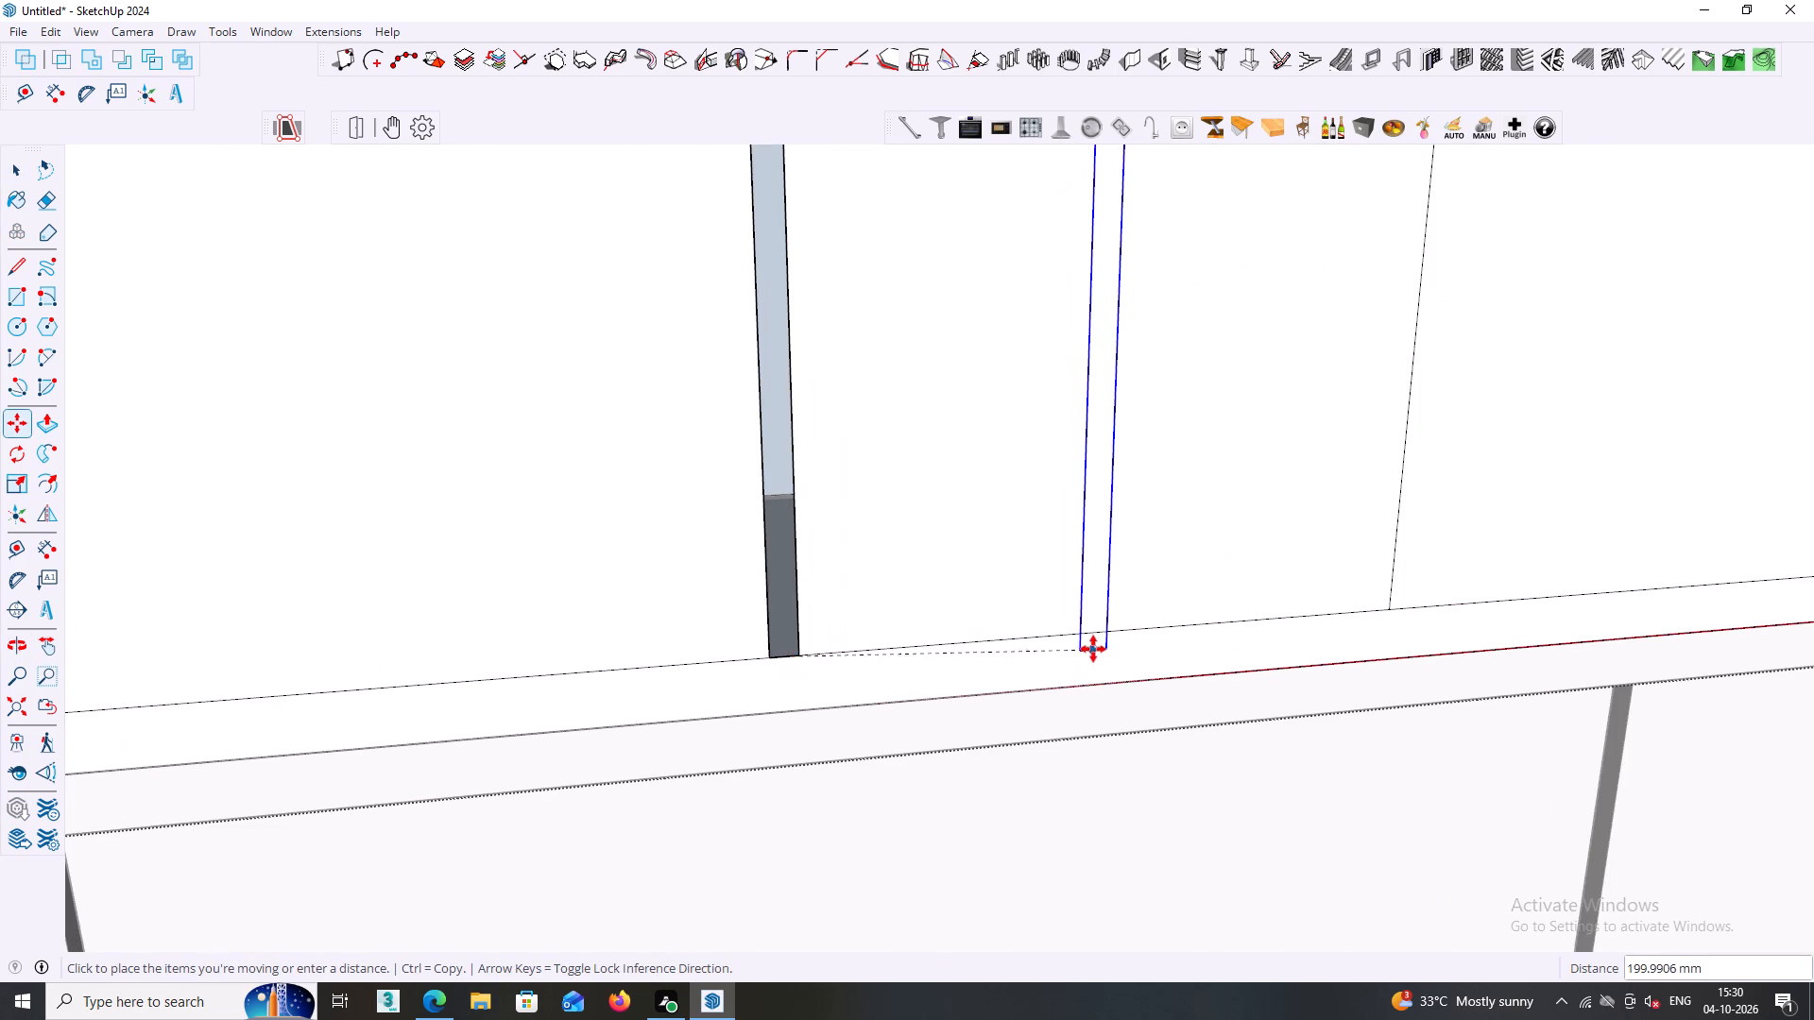
middle_drag(1135, 626, 808, 620)
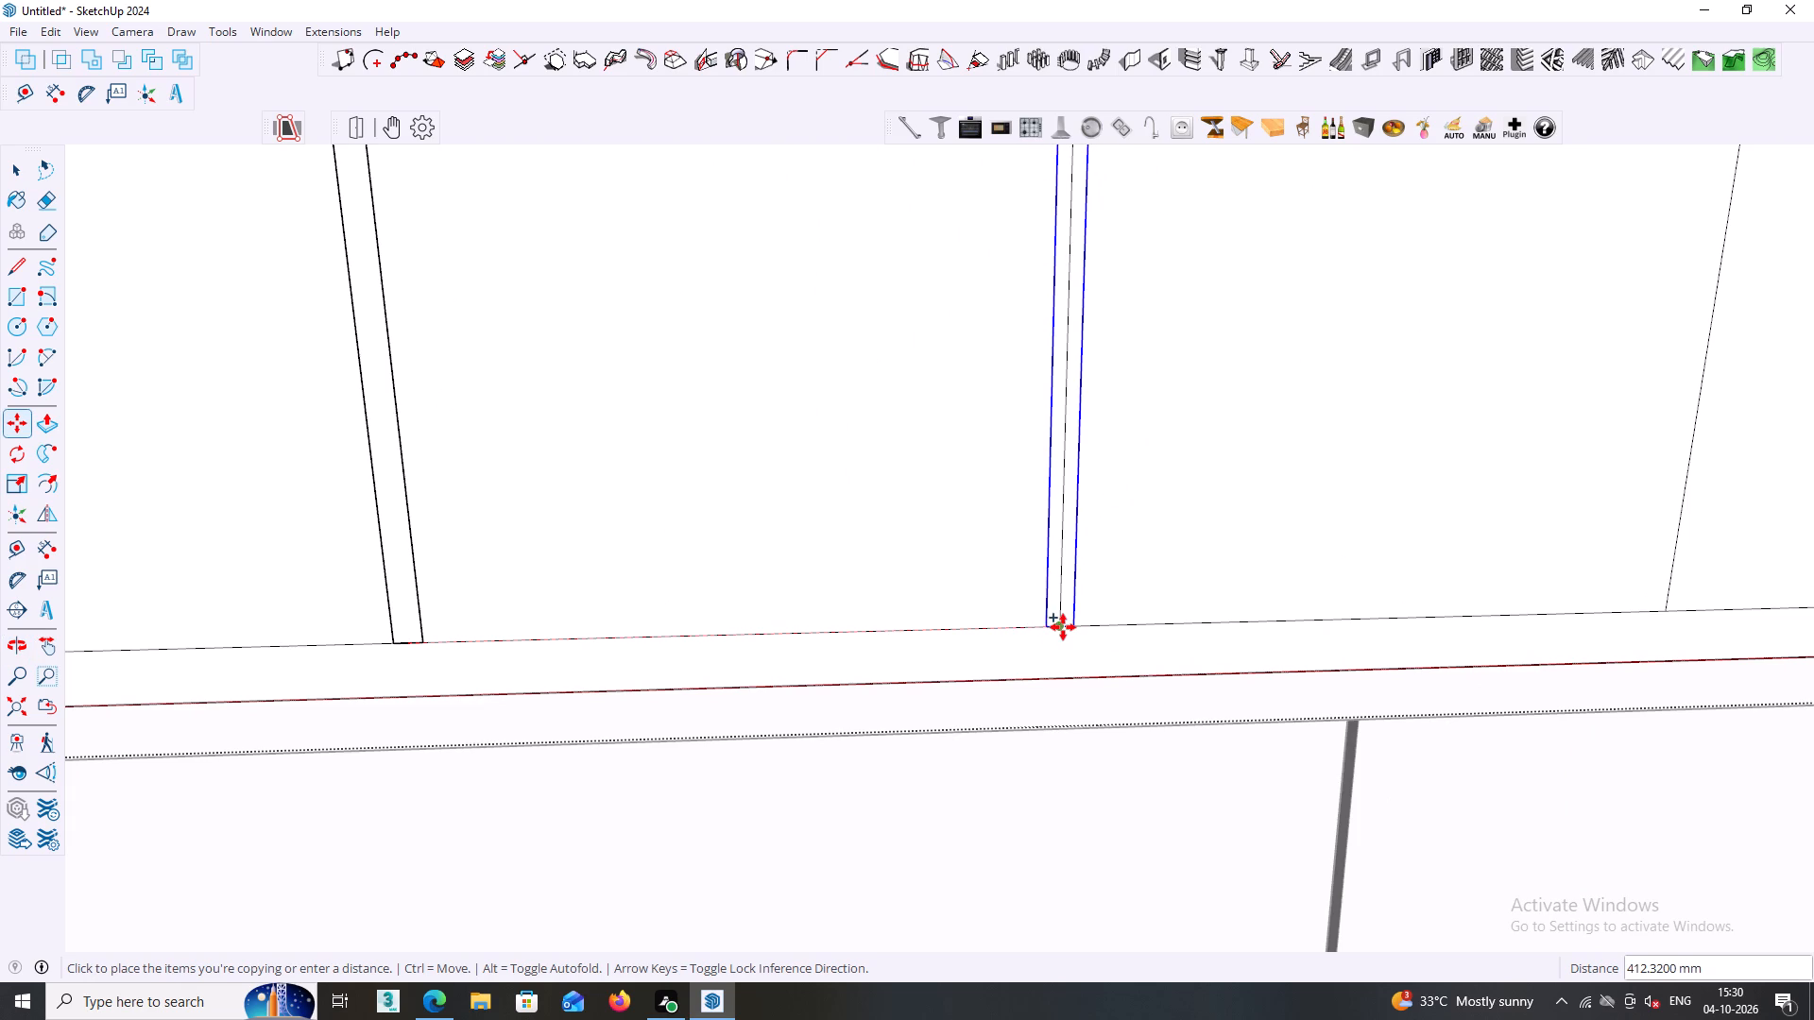
click(1063, 627)
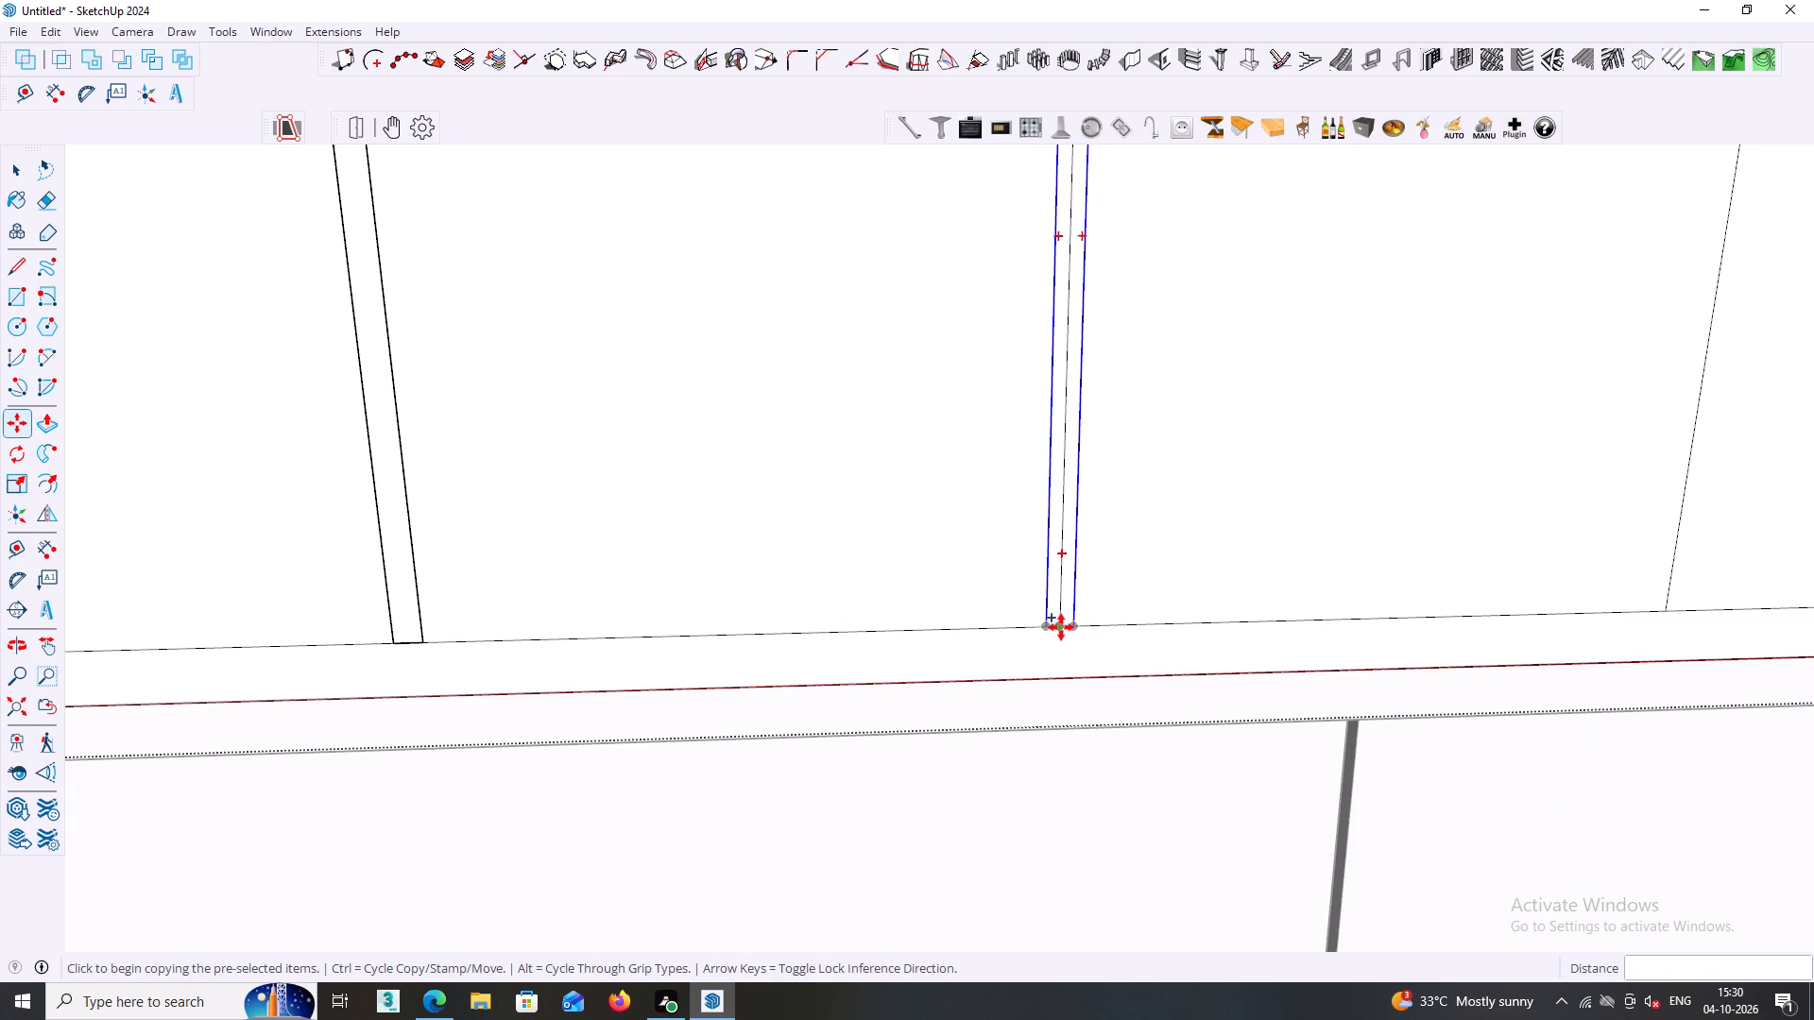
Copy the strip onward from the second dividing line, centring one copy on the third line and one on the fourth.
click(1061, 627)
middle_drag(1267, 615, 855, 570)
middle_drag(1088, 593, 1179, 610)
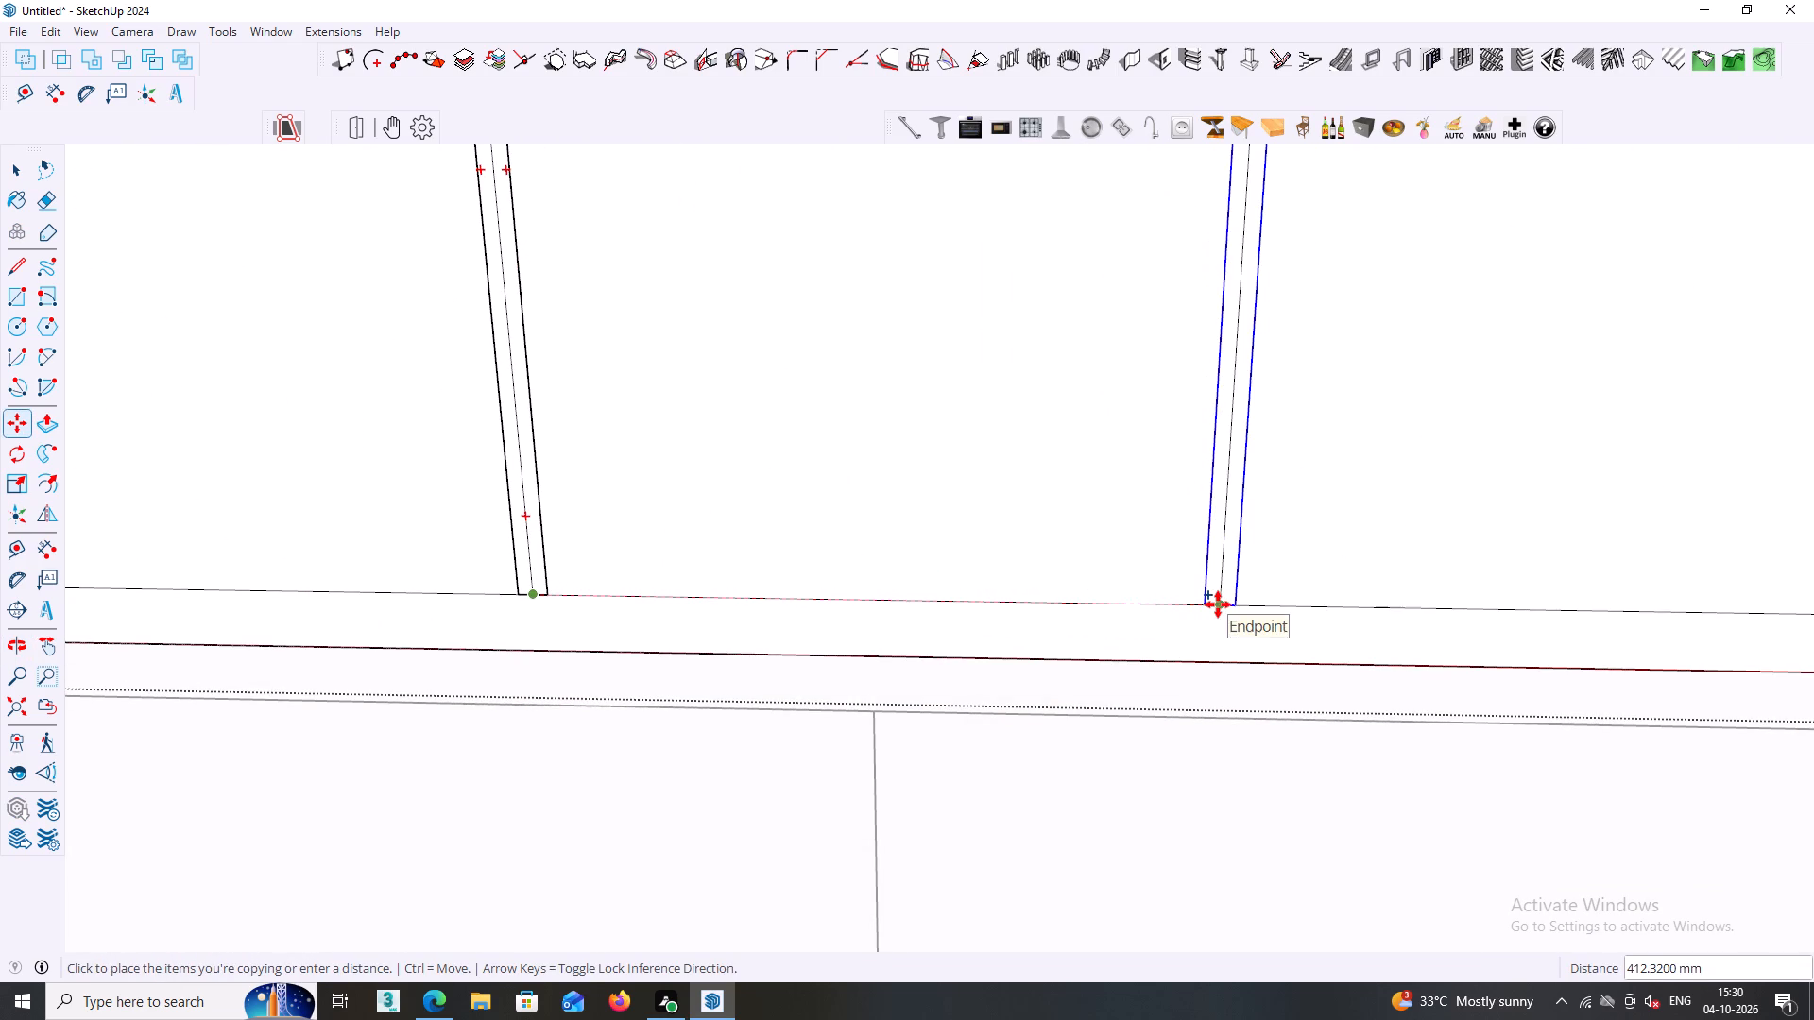
click(1218, 604)
shift+middle_drag(1218, 604, 960, 569)
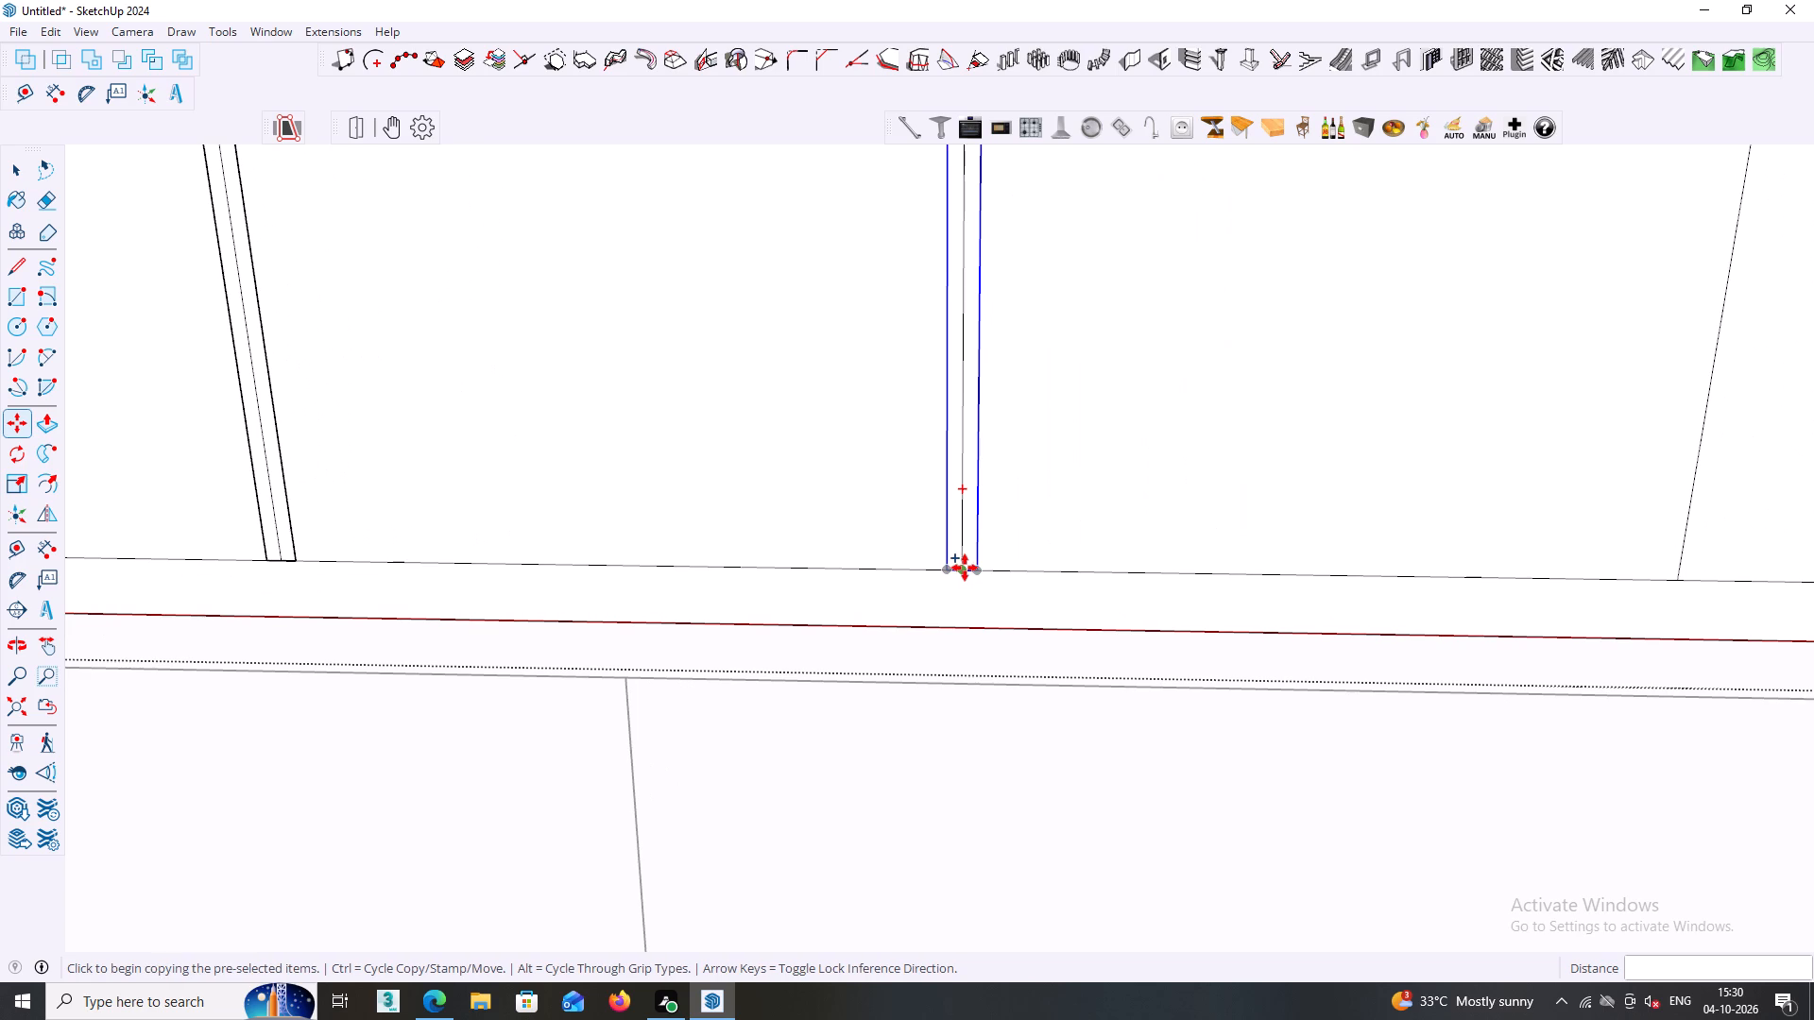
click(966, 568)
shift+middle_drag(1347, 586, 938, 574)
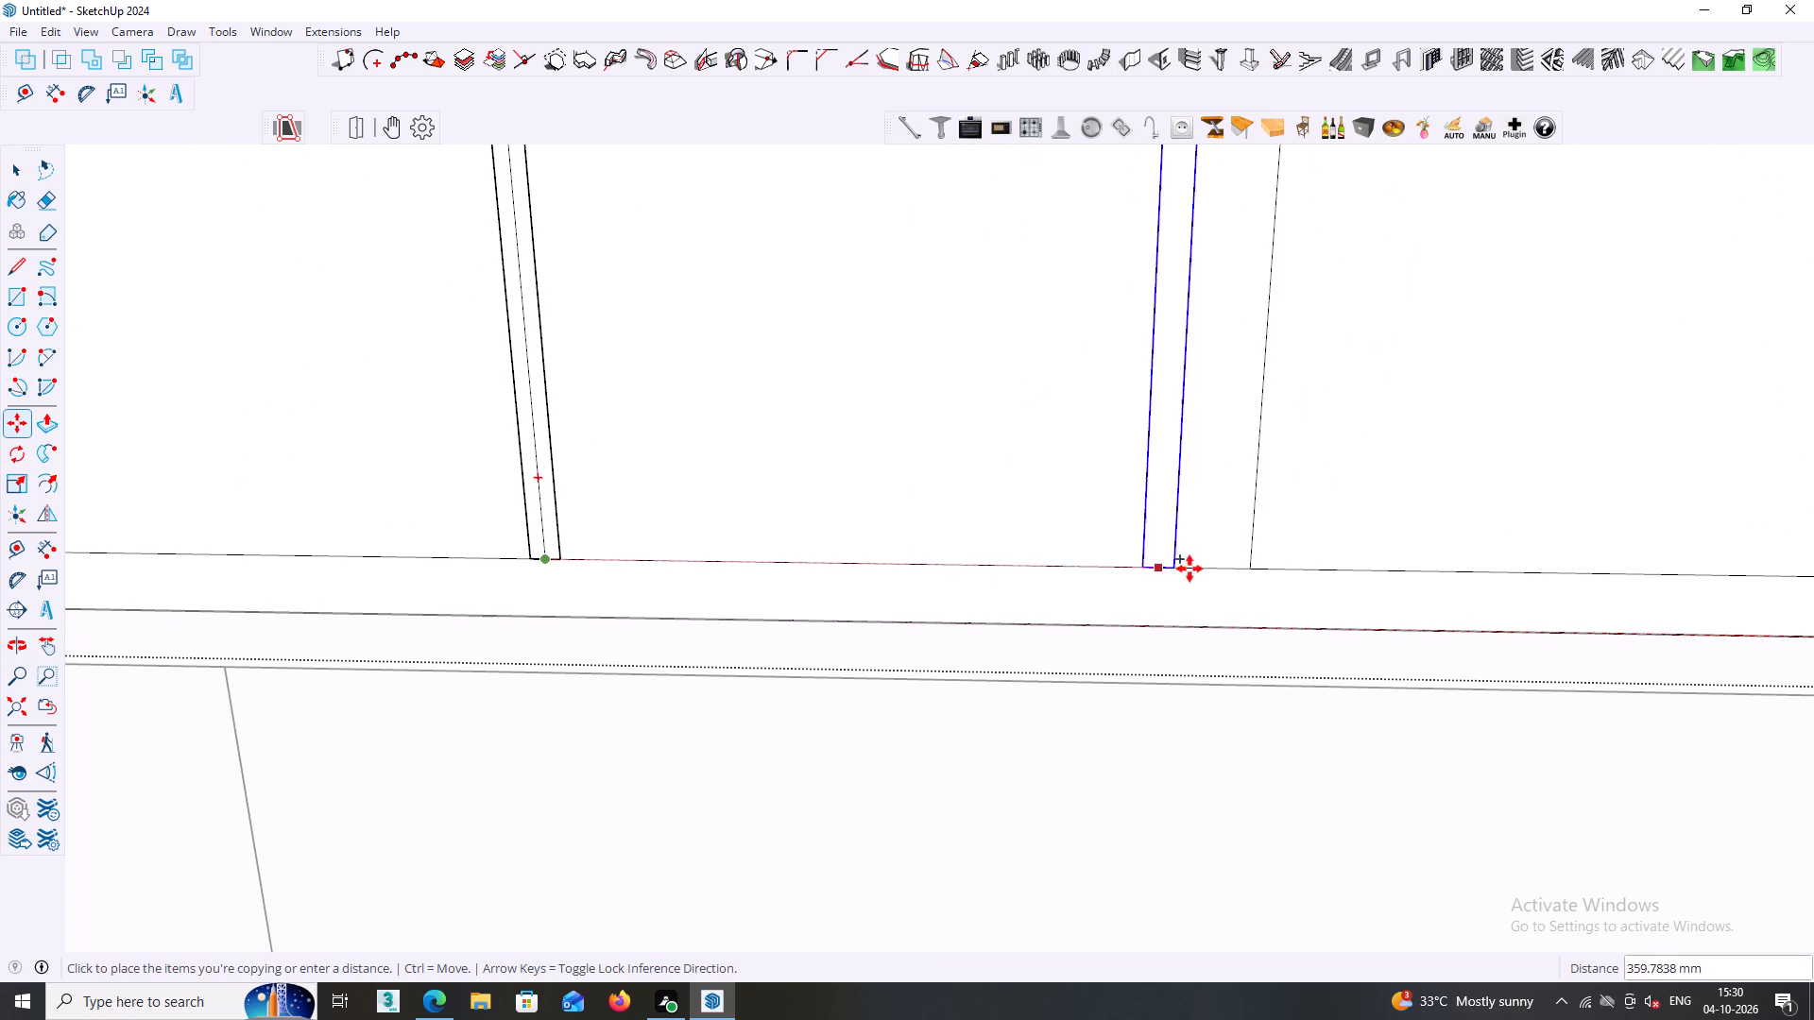
click(1252, 570)
shift+middle_drag(1252, 570, 810, 592)
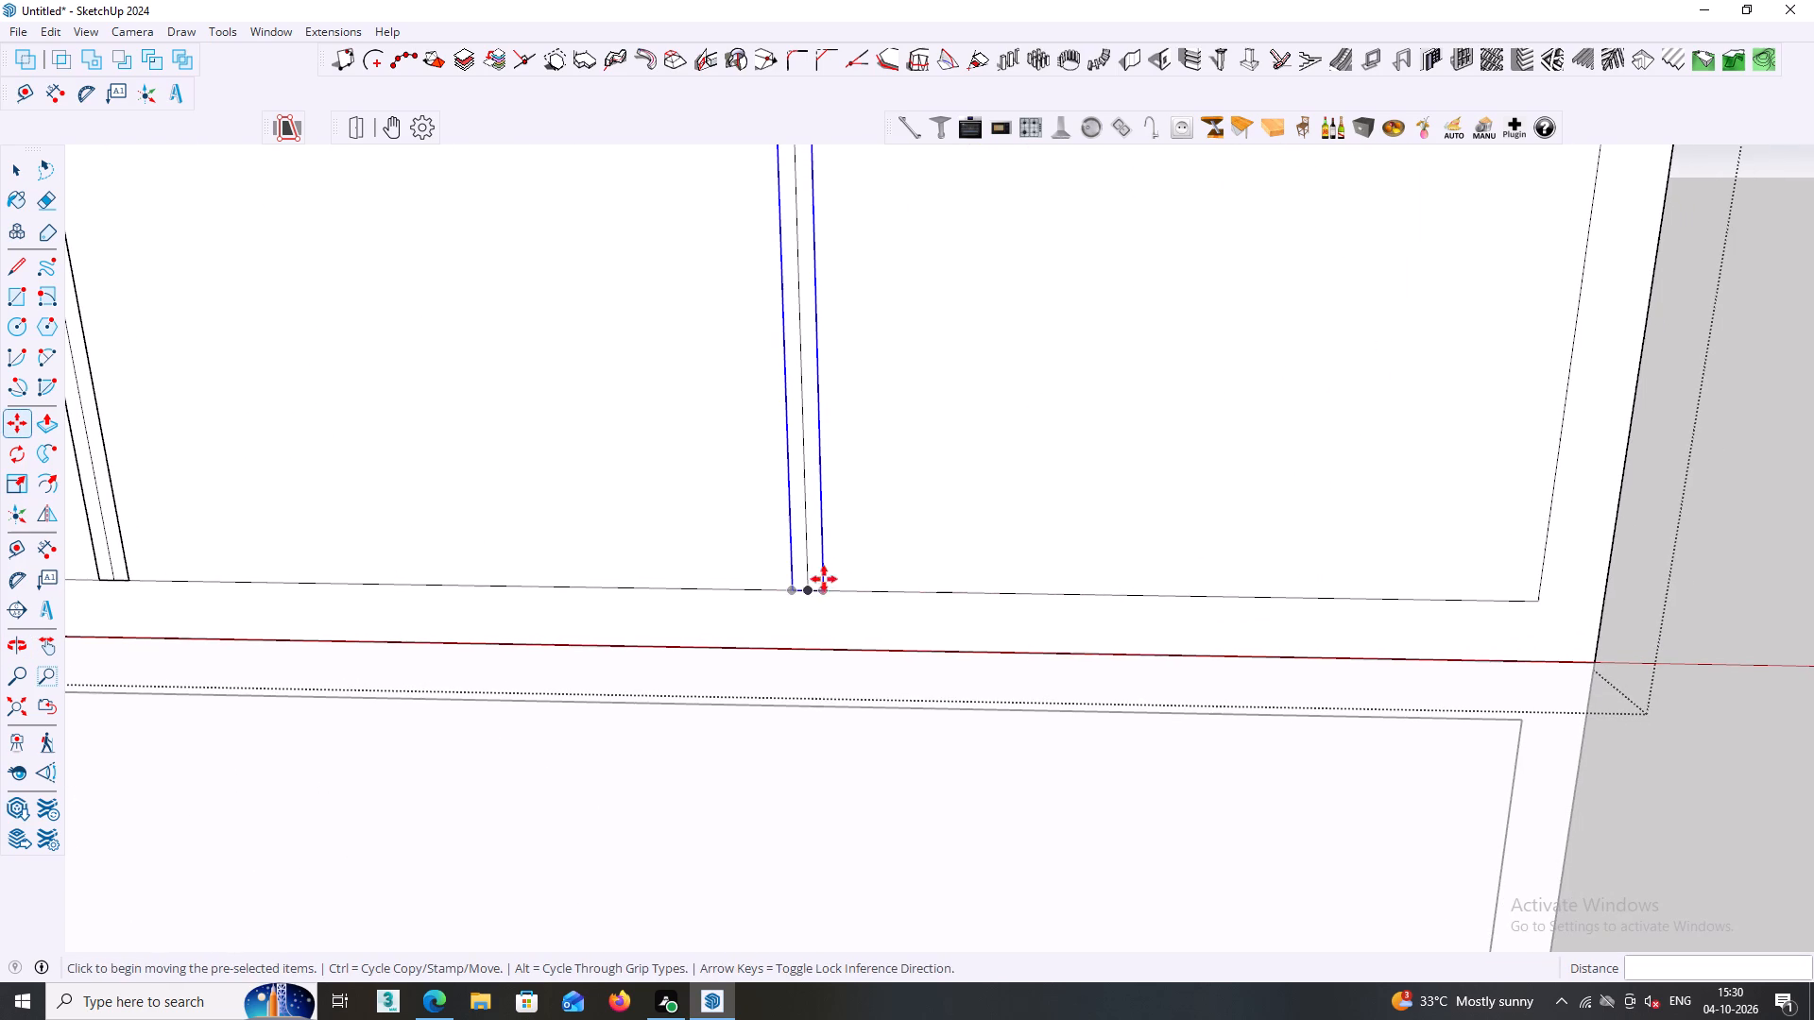
Delete the dividing line running through the middle of the fourth partition strip.
key(space)
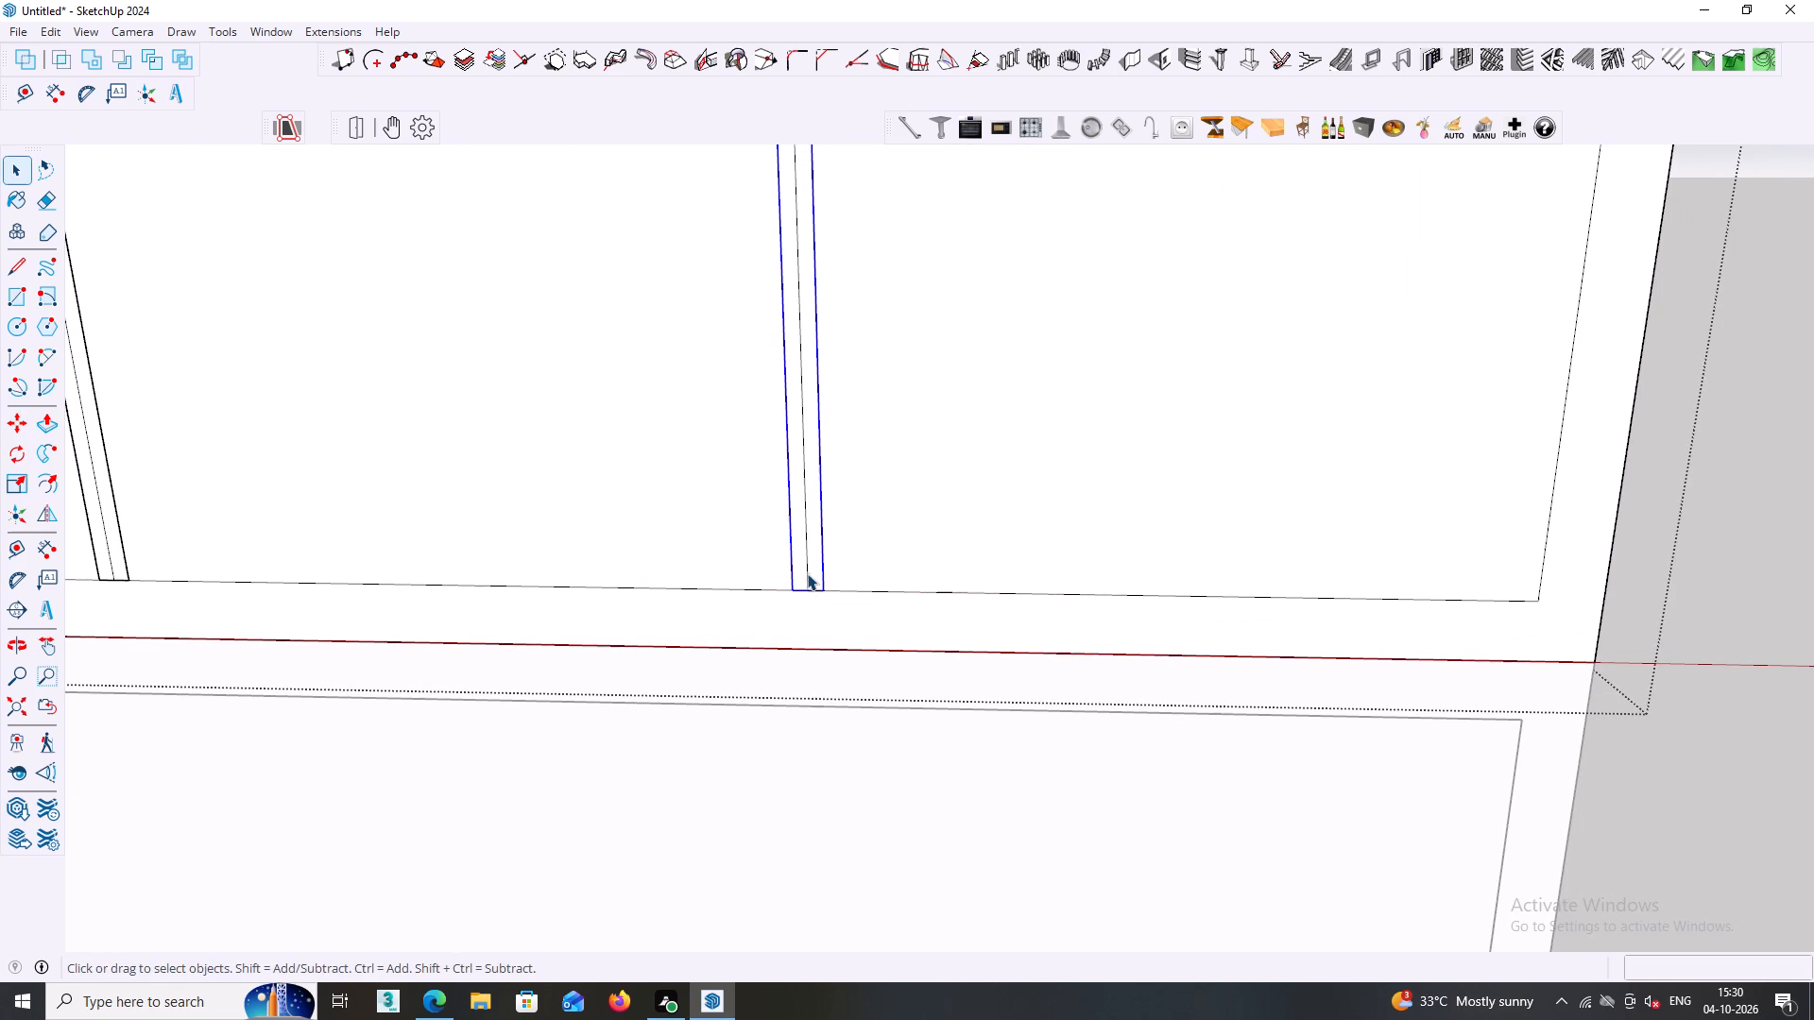
click(806, 572)
key(Delete)
scroll(806, 572, down, 2)
click(805, 569)
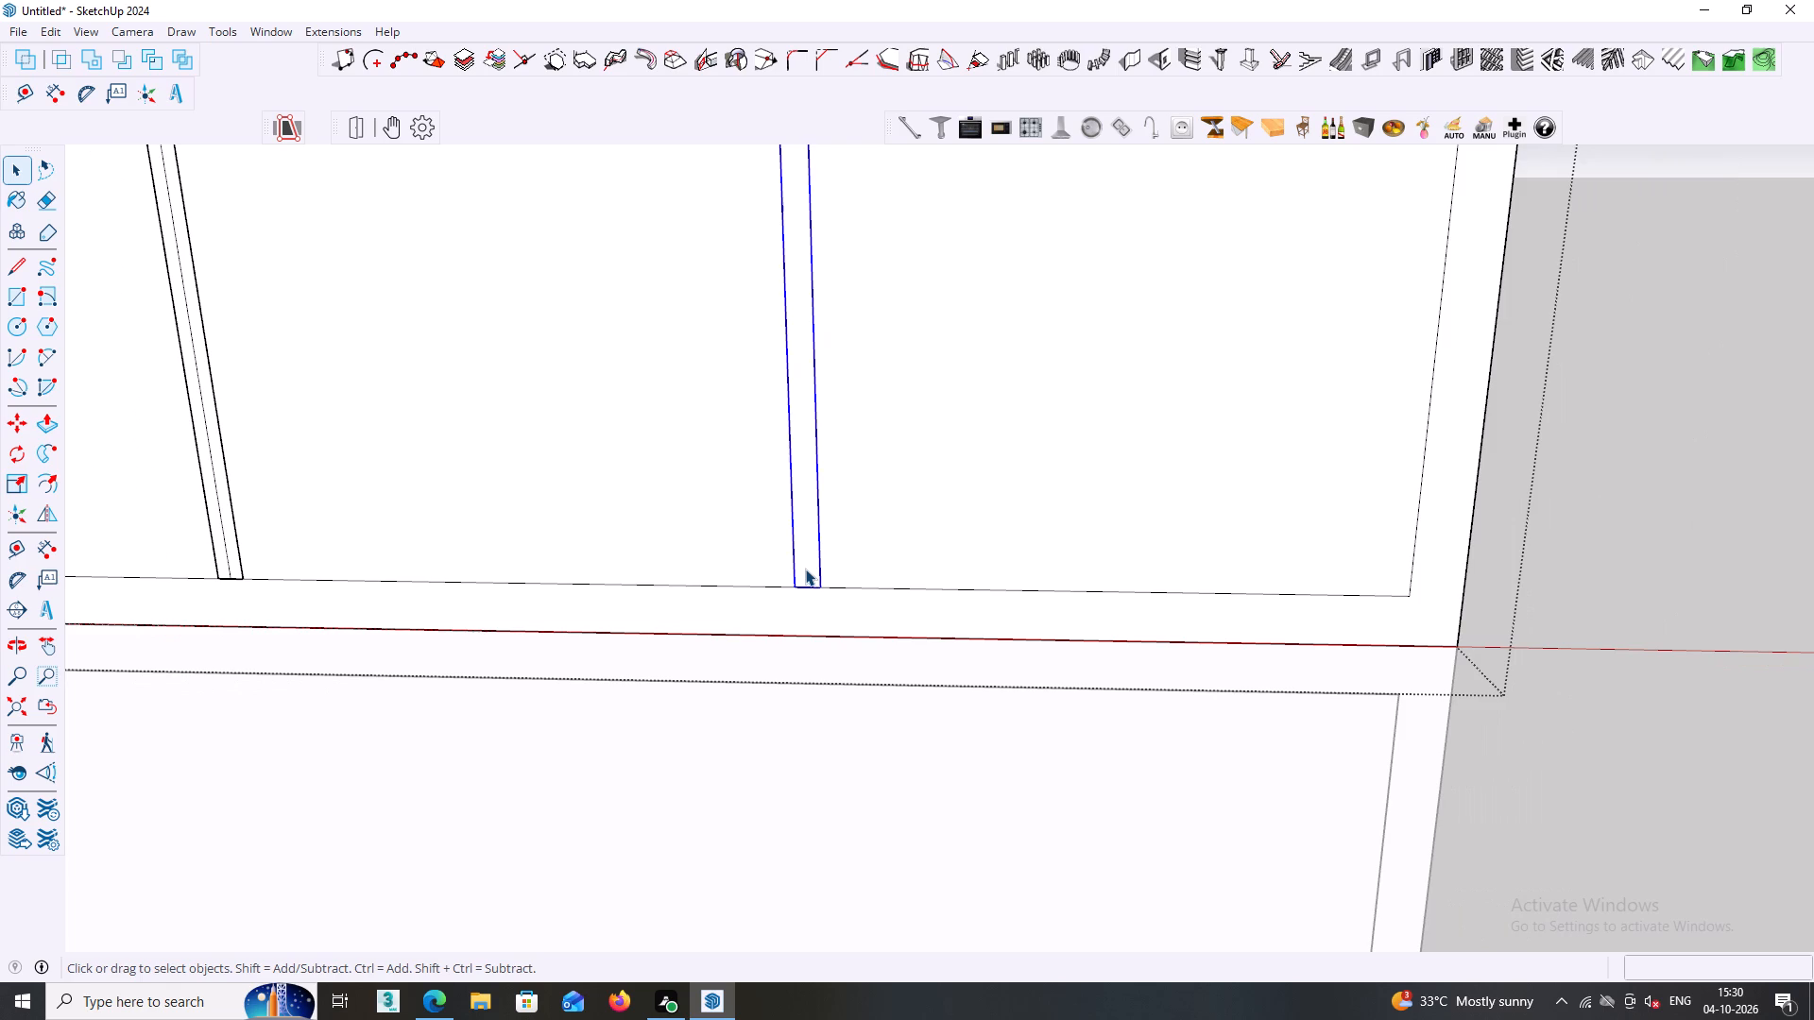
double_click(805, 569)
click(805, 569)
middle_drag(805, 569, 847, 569)
scroll(848, 566, down, 9)
click(1381, 500)
Delete the dividing lines running through the middle of the third and second partition strips.
scroll(648, 482, up, 2)
scroll(562, 484, up, 2)
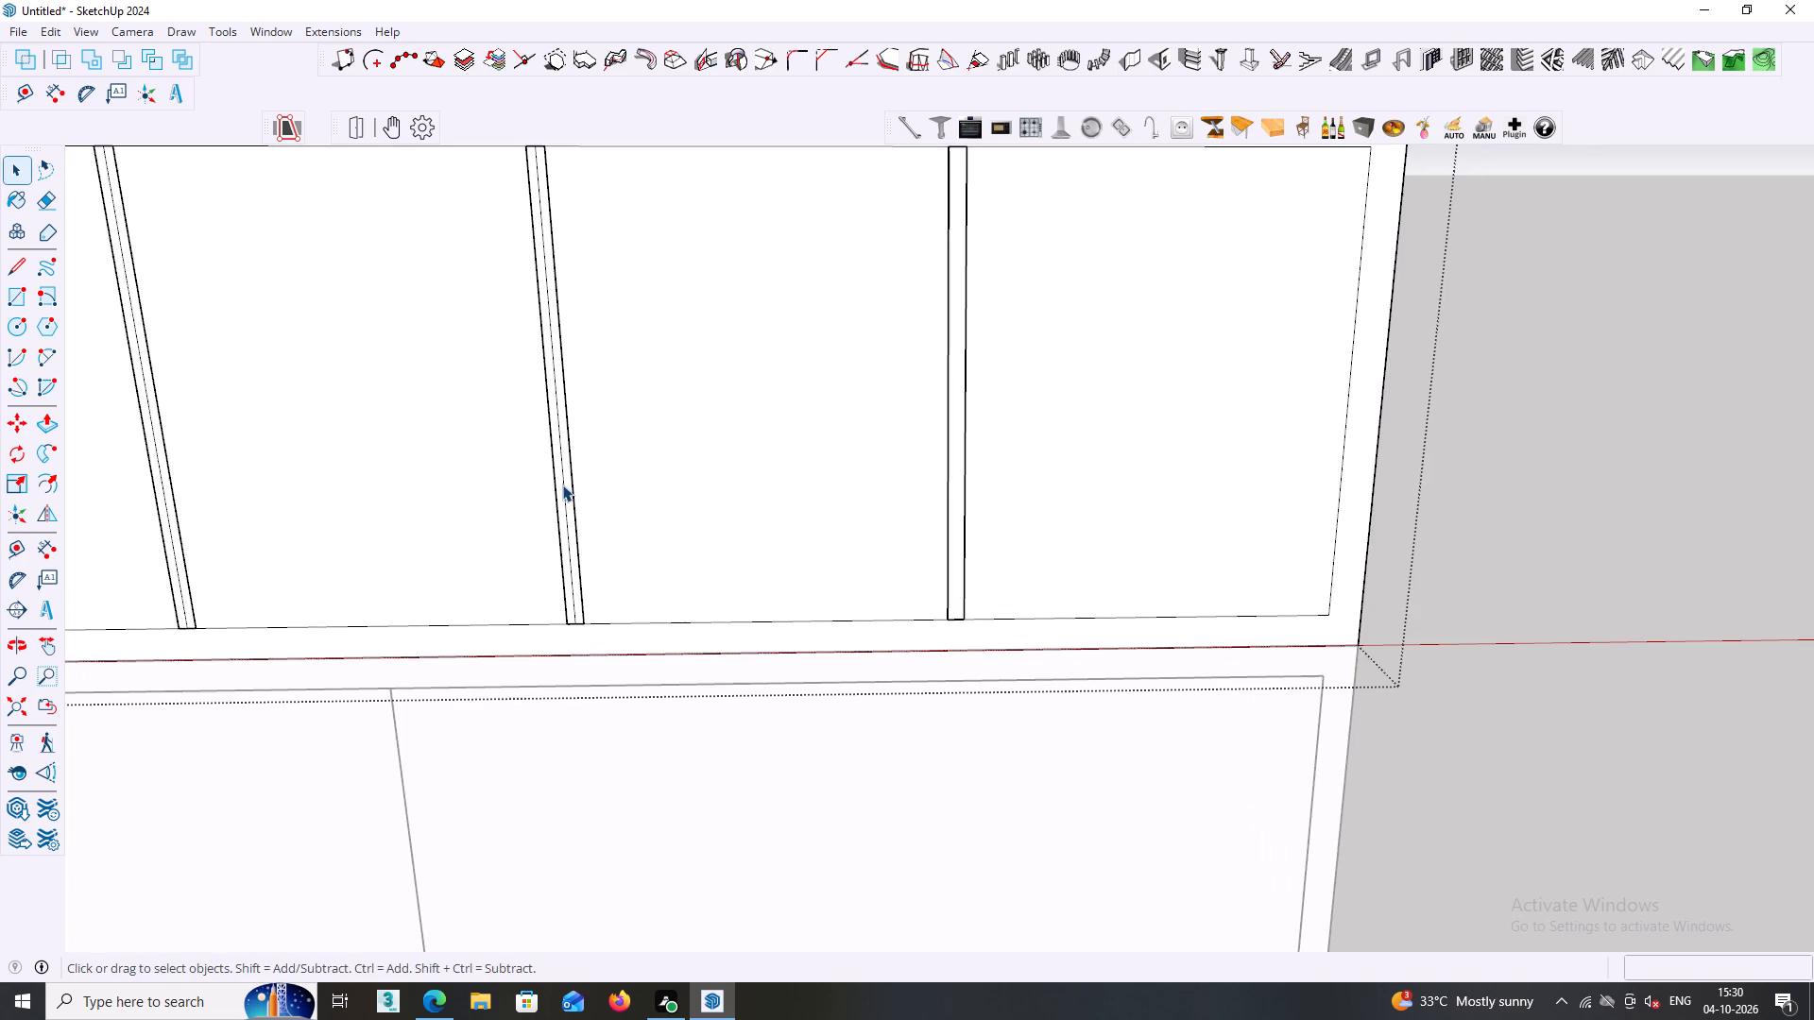
click(562, 484)
key(Delete)
scroll(567, 488, down, 5)
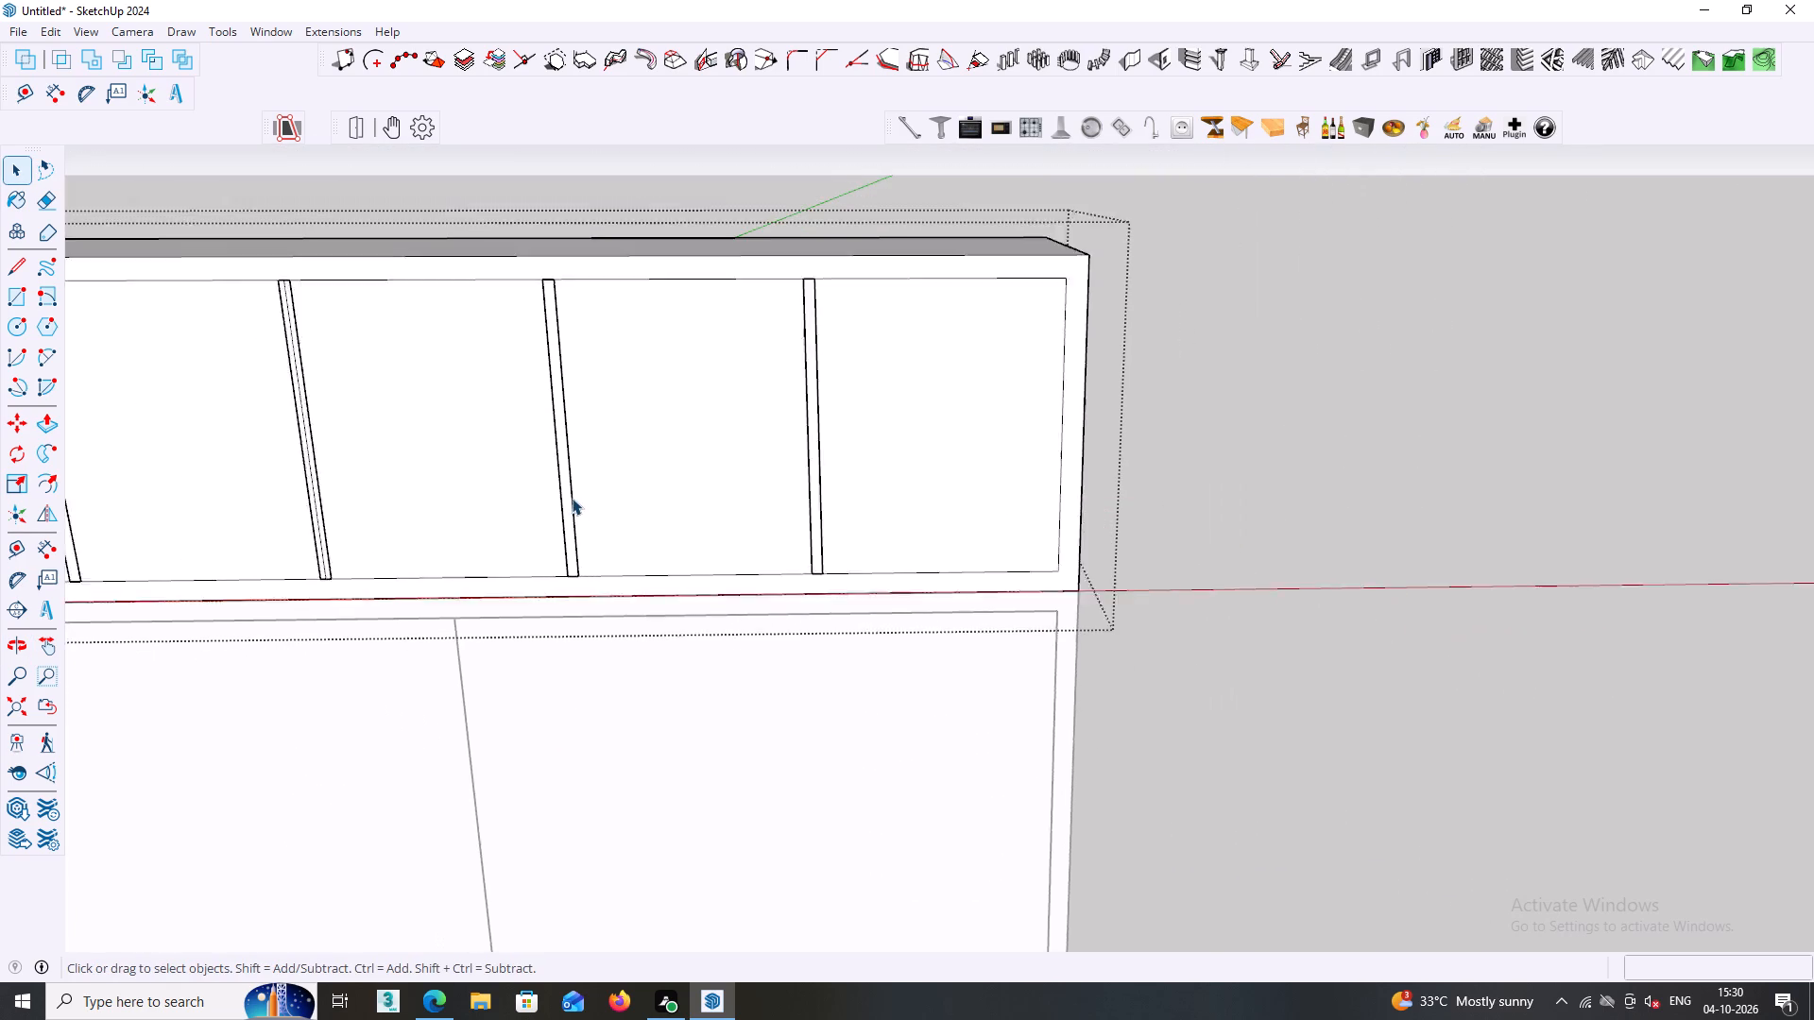
scroll(572, 498, down, 2)
middle_drag(506, 531, 1001, 531)
scroll(811, 542, up, 2)
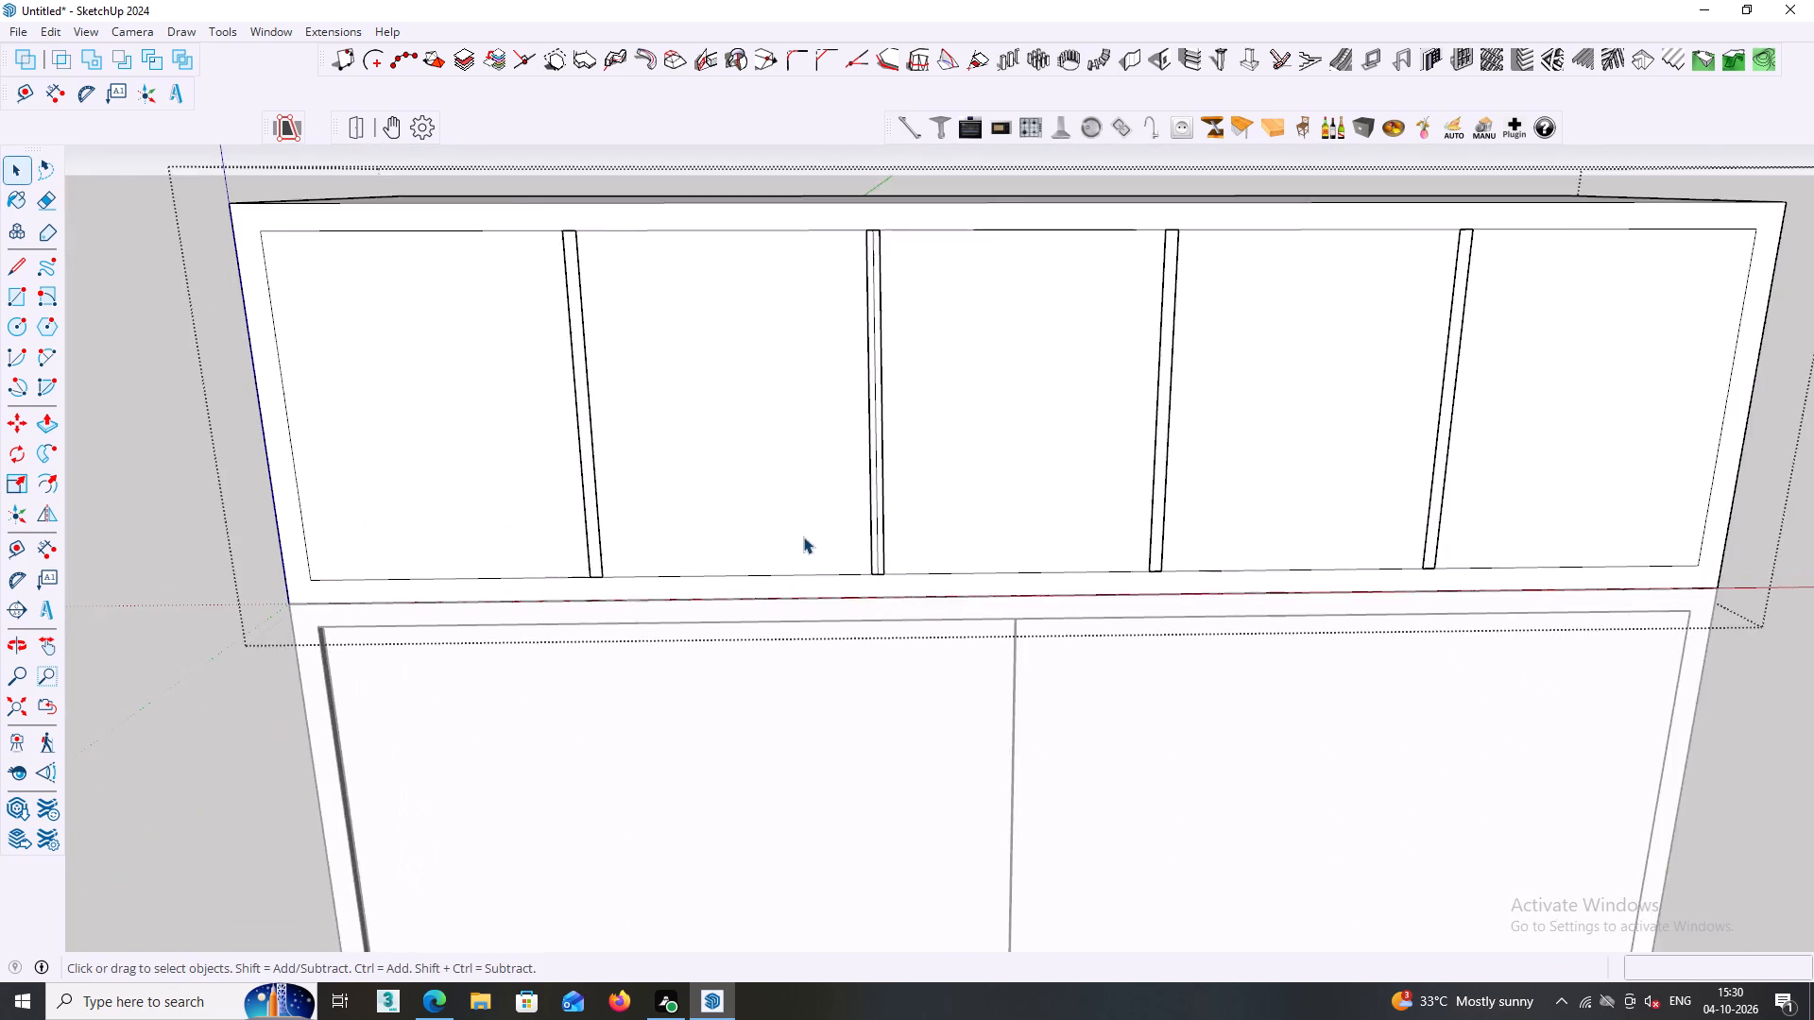
scroll(803, 536, up, 5)
click(909, 541)
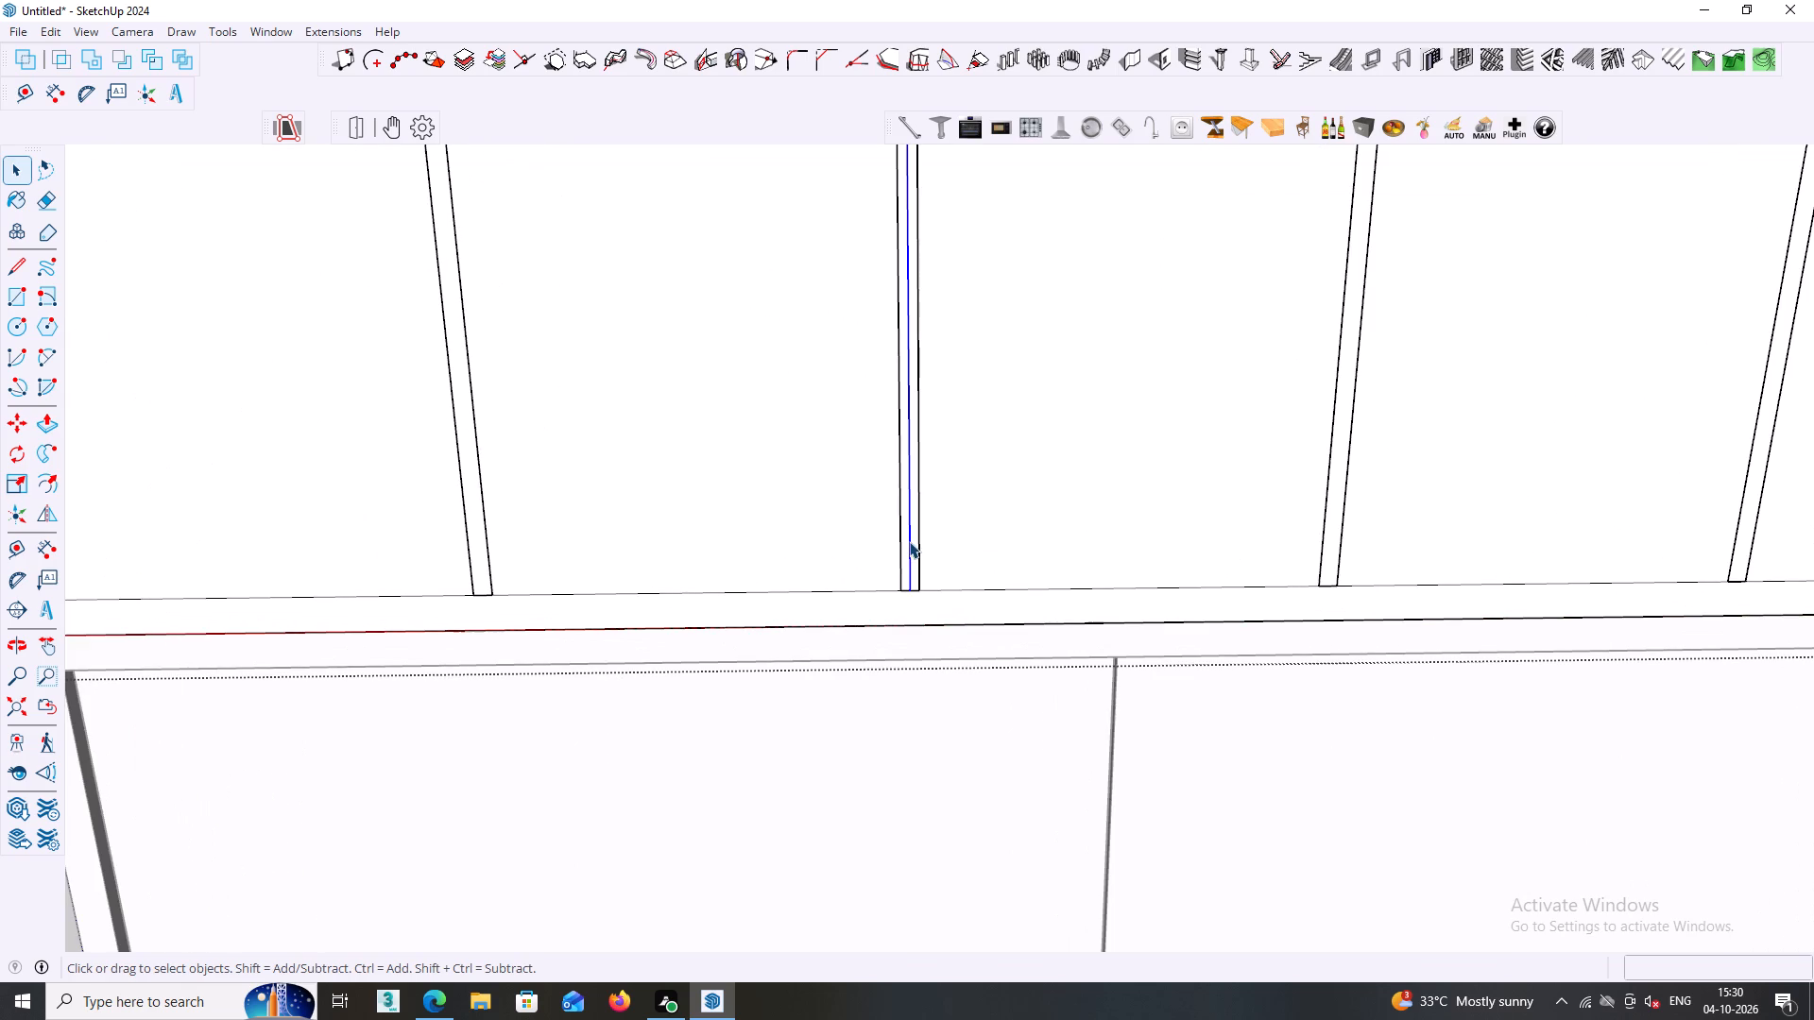
key(Delete)
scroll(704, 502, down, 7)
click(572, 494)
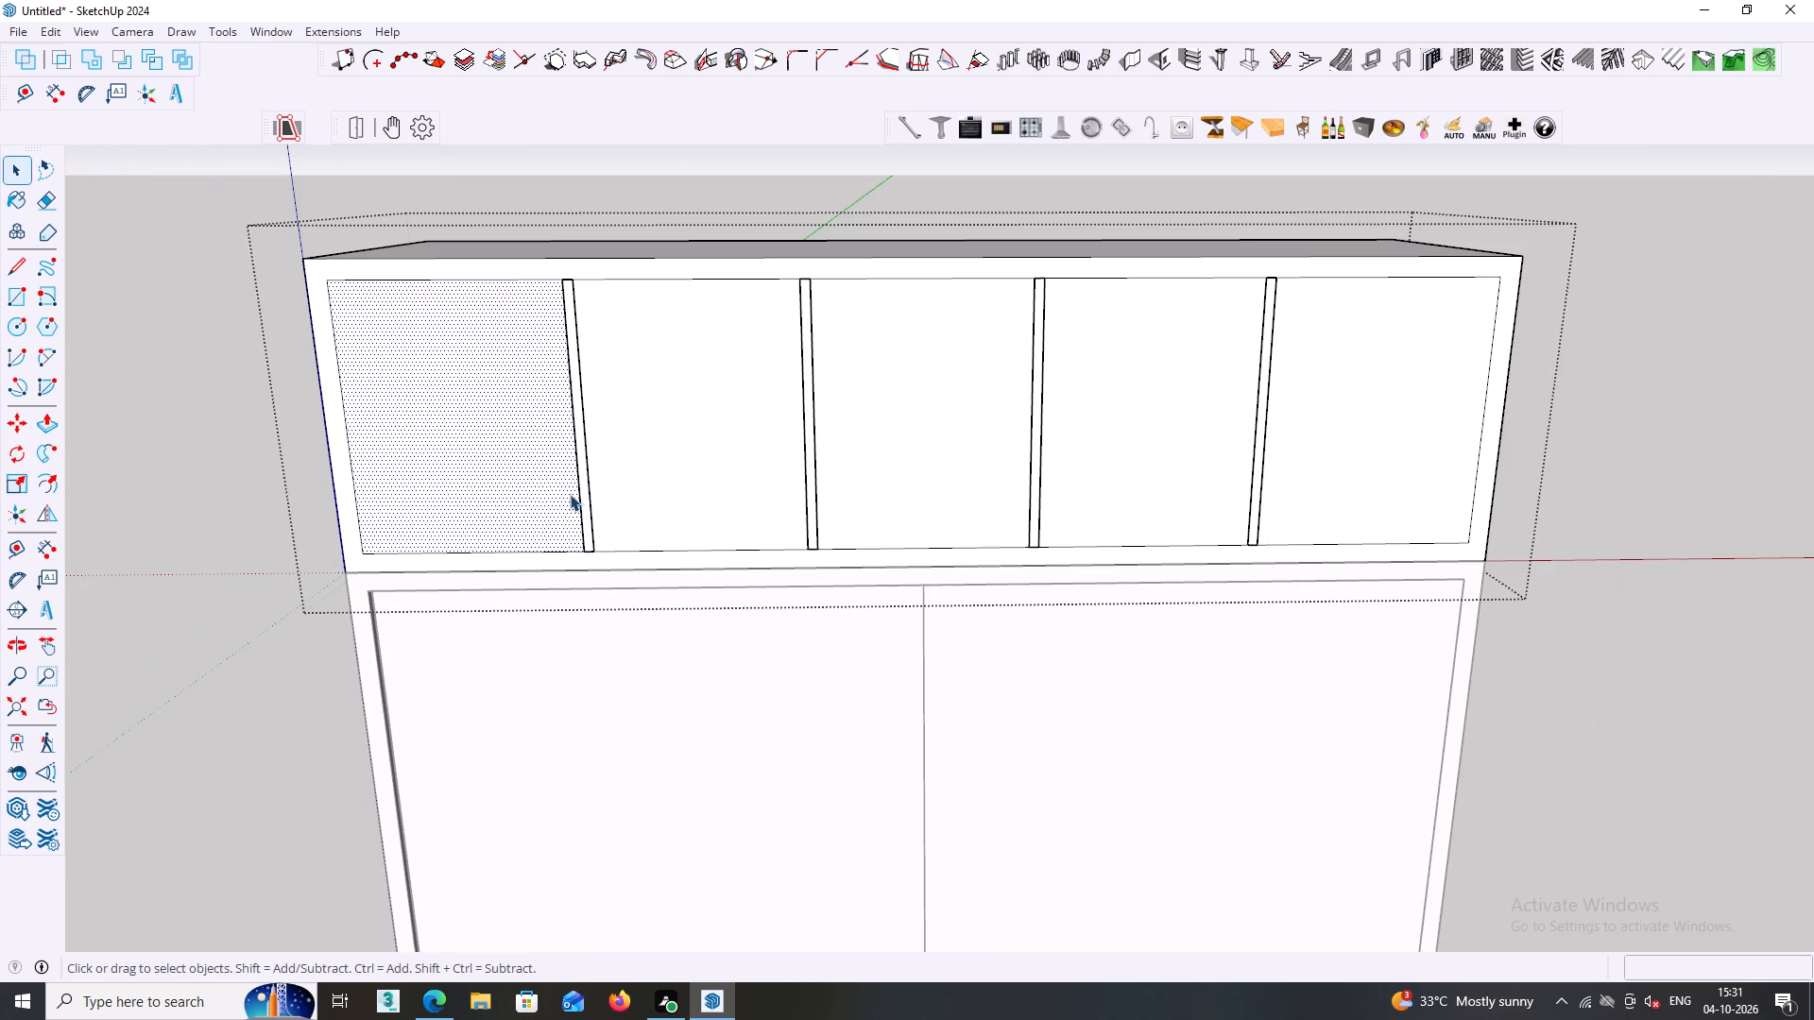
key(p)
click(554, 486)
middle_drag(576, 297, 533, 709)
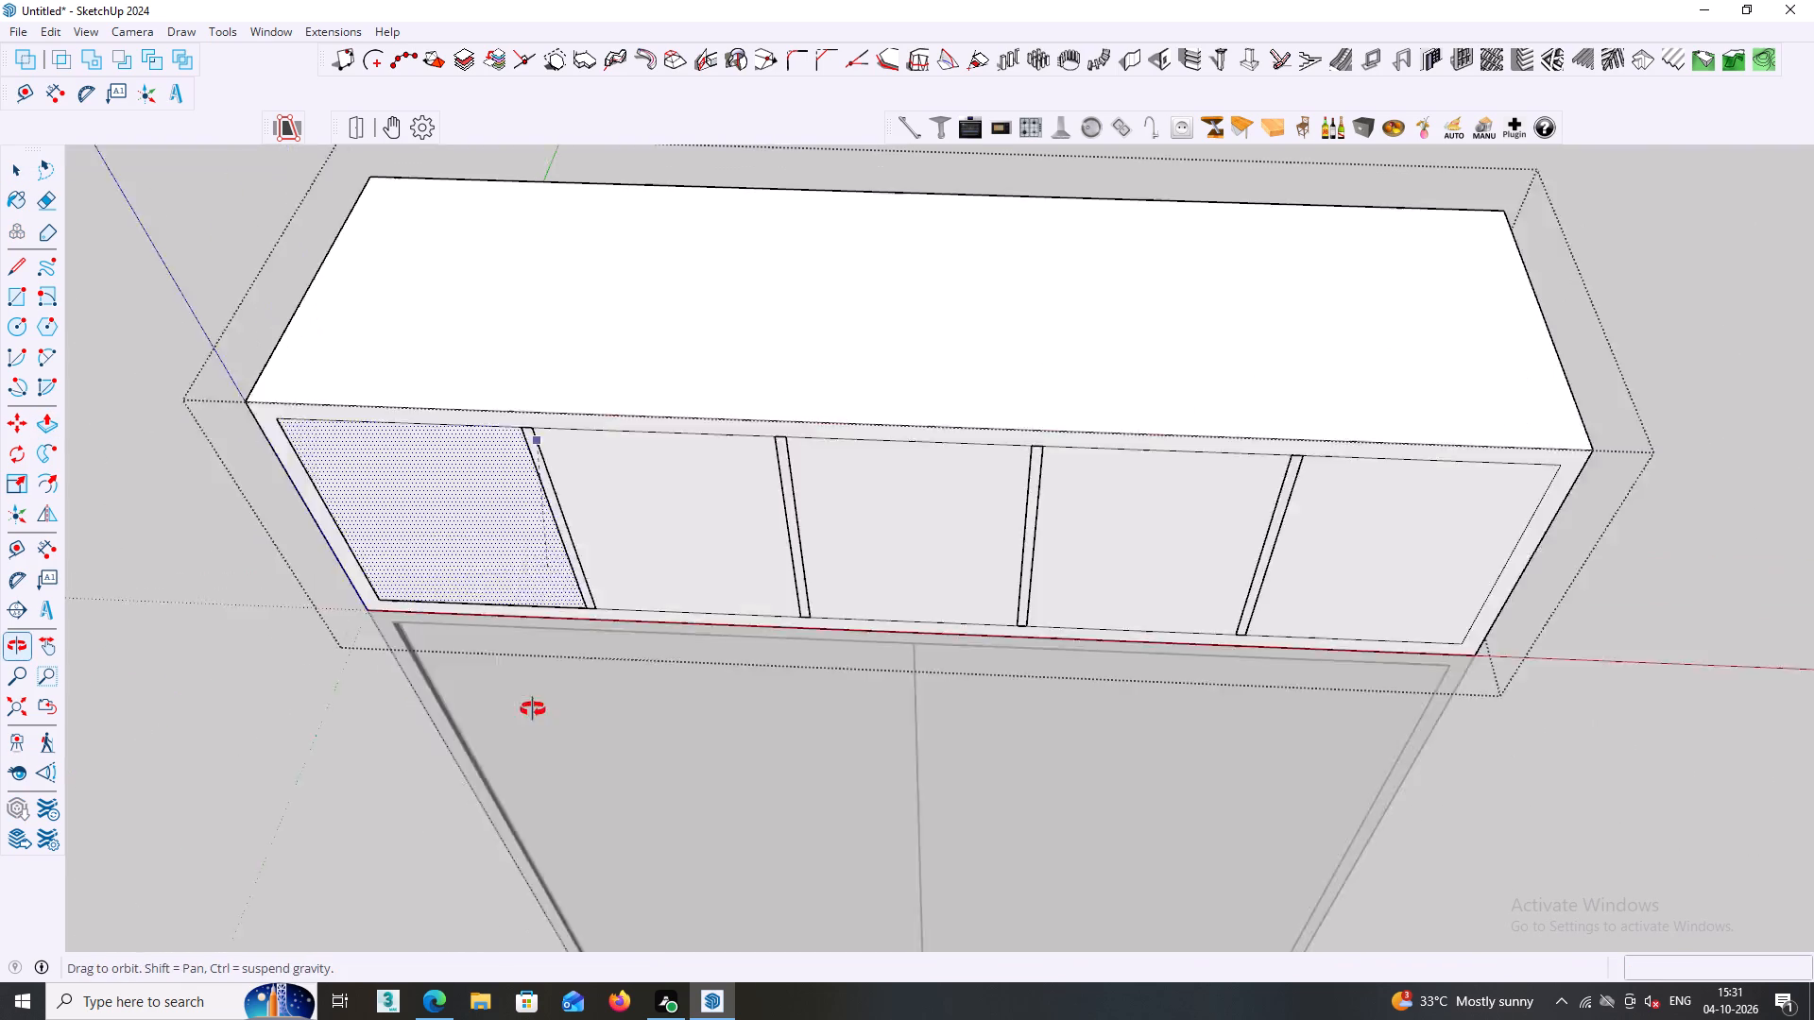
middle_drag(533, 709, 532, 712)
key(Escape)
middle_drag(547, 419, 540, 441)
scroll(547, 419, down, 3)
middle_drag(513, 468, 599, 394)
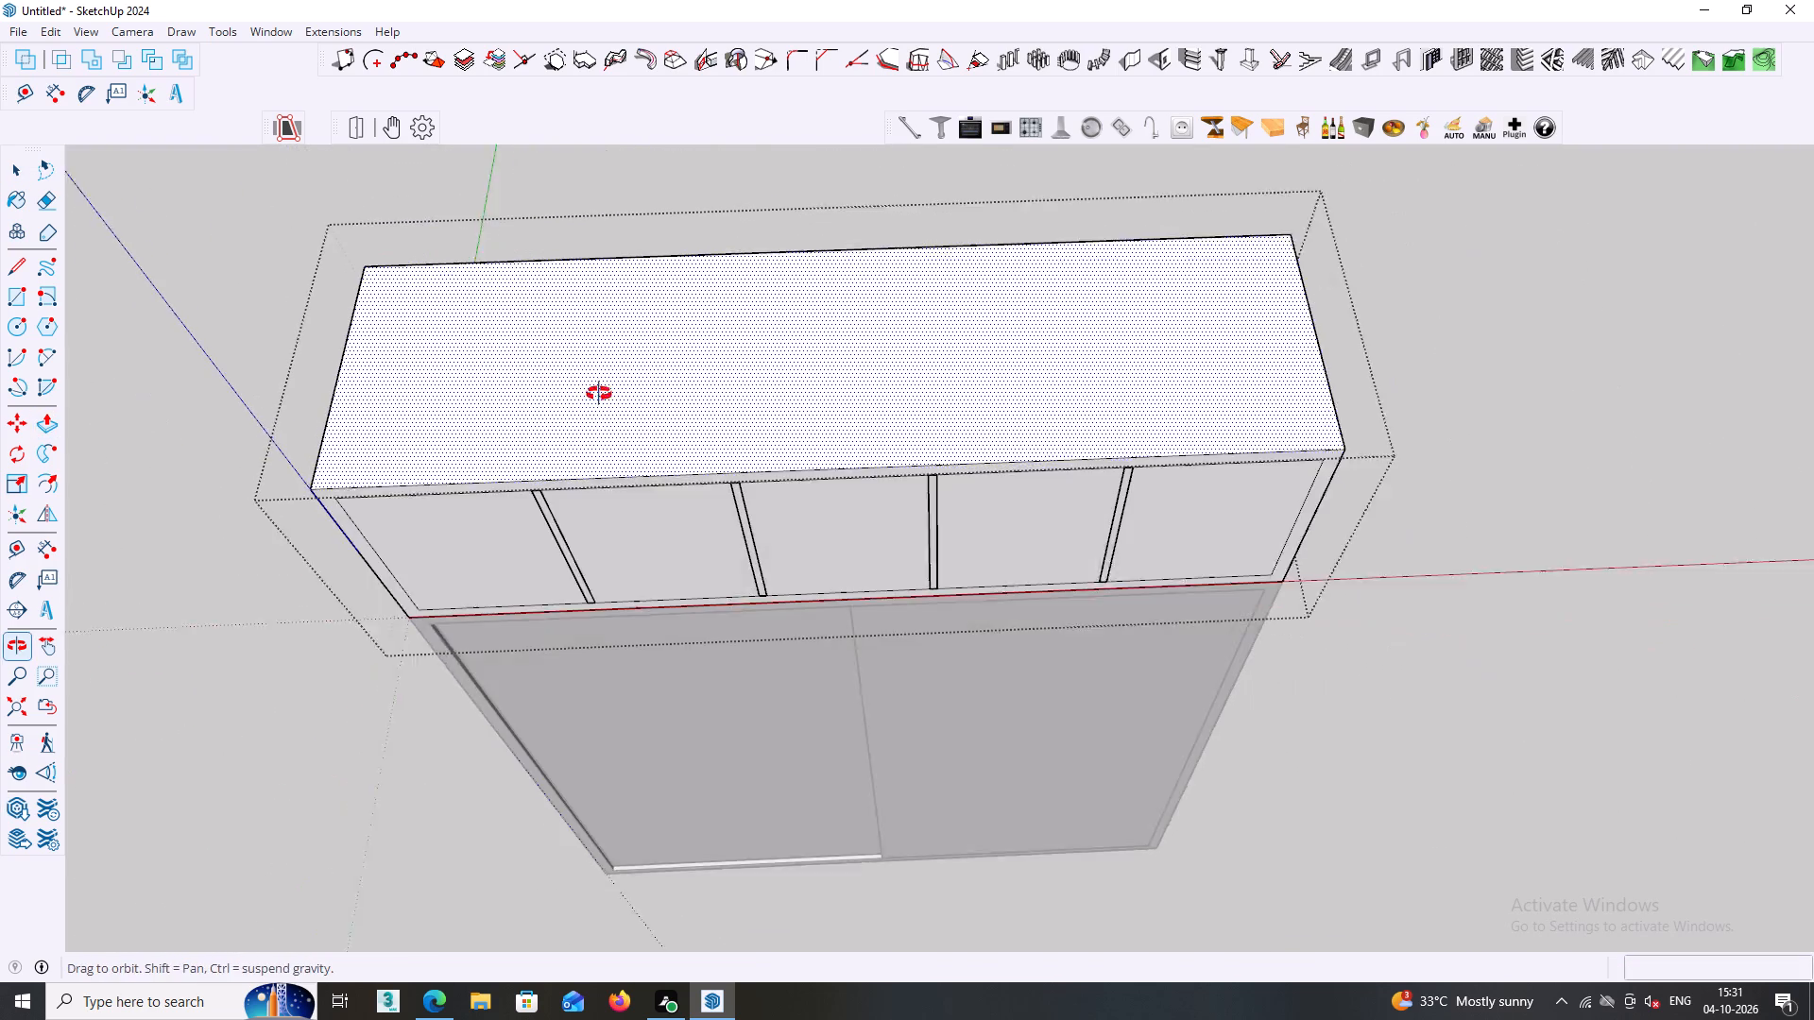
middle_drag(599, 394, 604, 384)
Leave the loft group and place a guide 18 mm in from the rear edge of the loft's top.
key(space)
click(1461, 524)
middle_drag(1453, 513, 1346, 434)
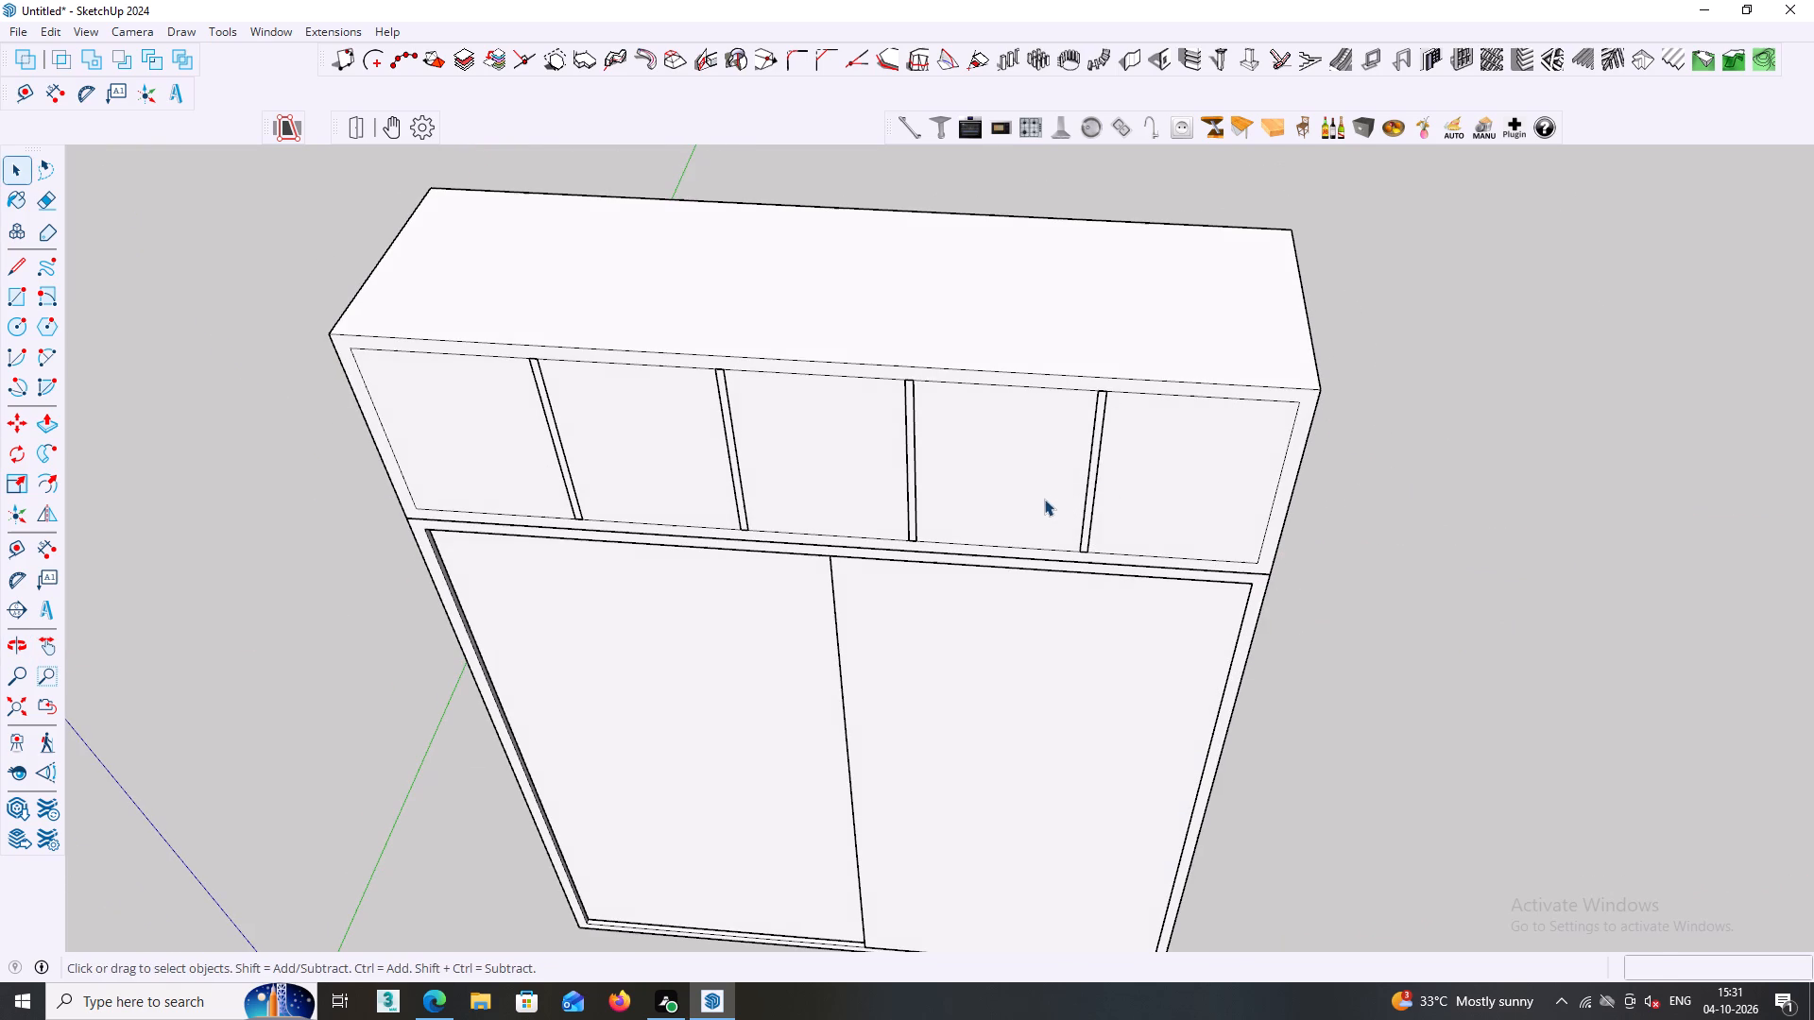
key(t)
click(897, 211)
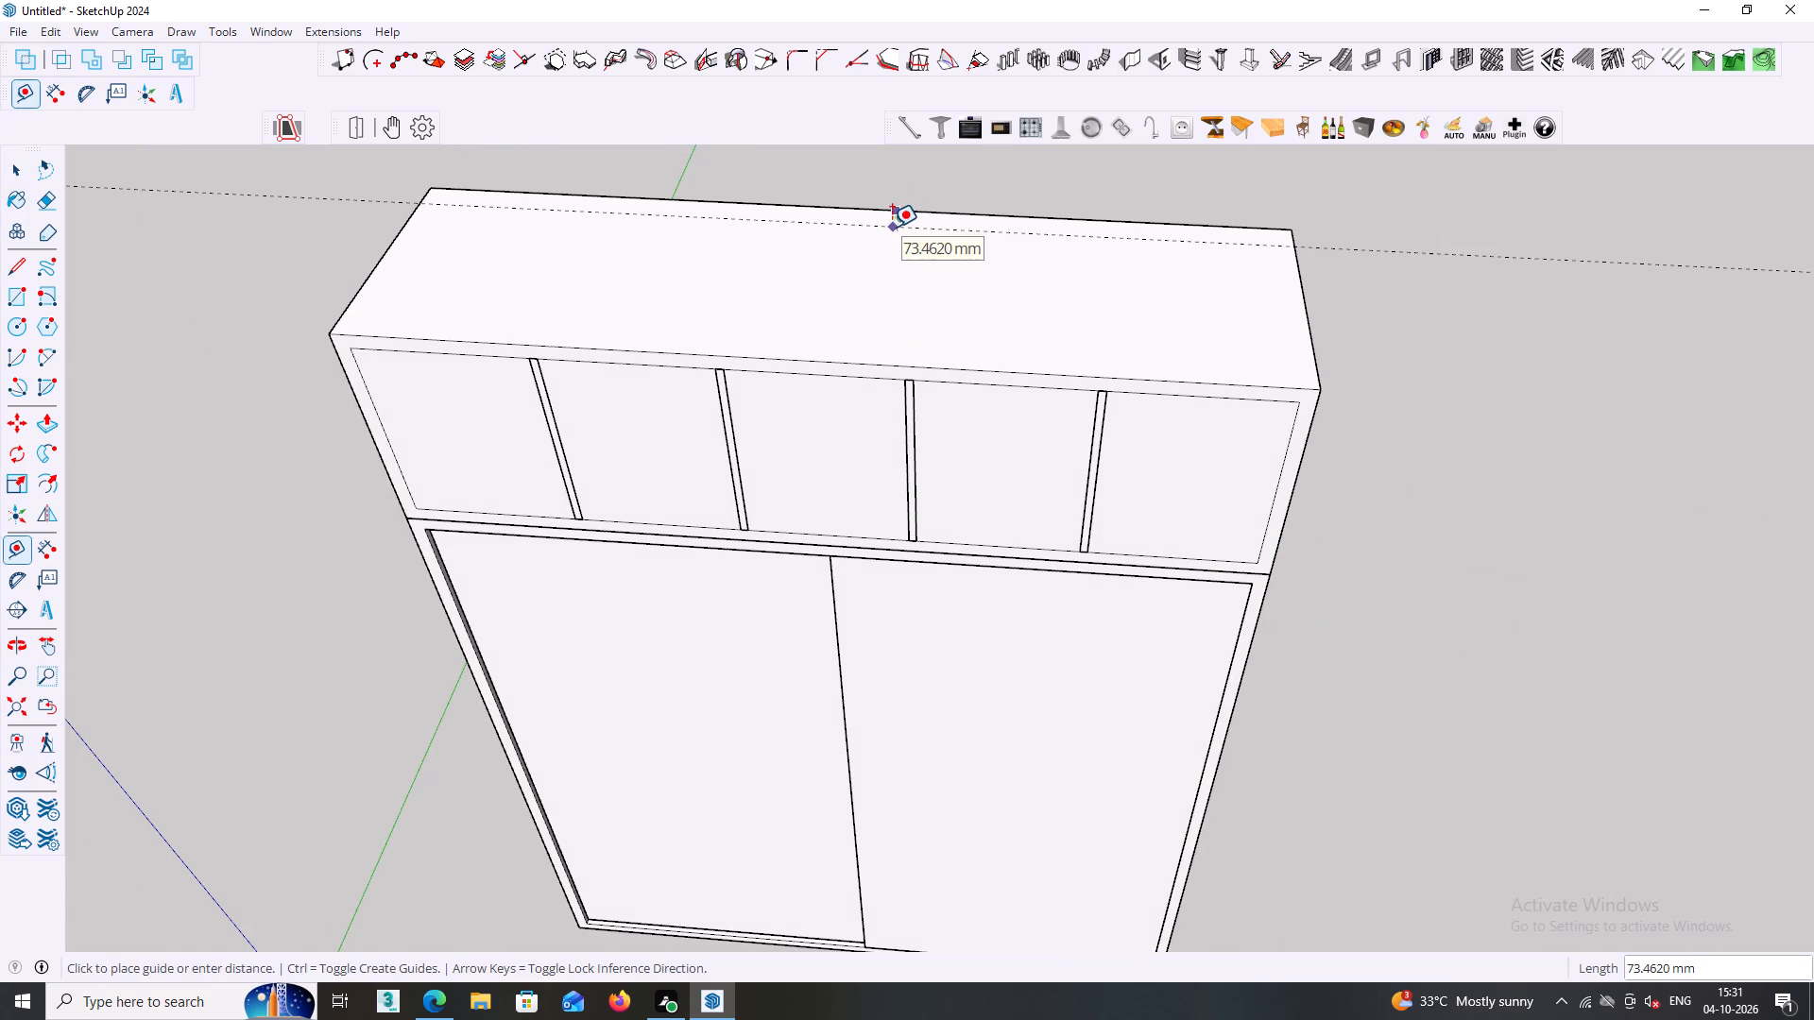
text(18)
key(Return)
key(space)
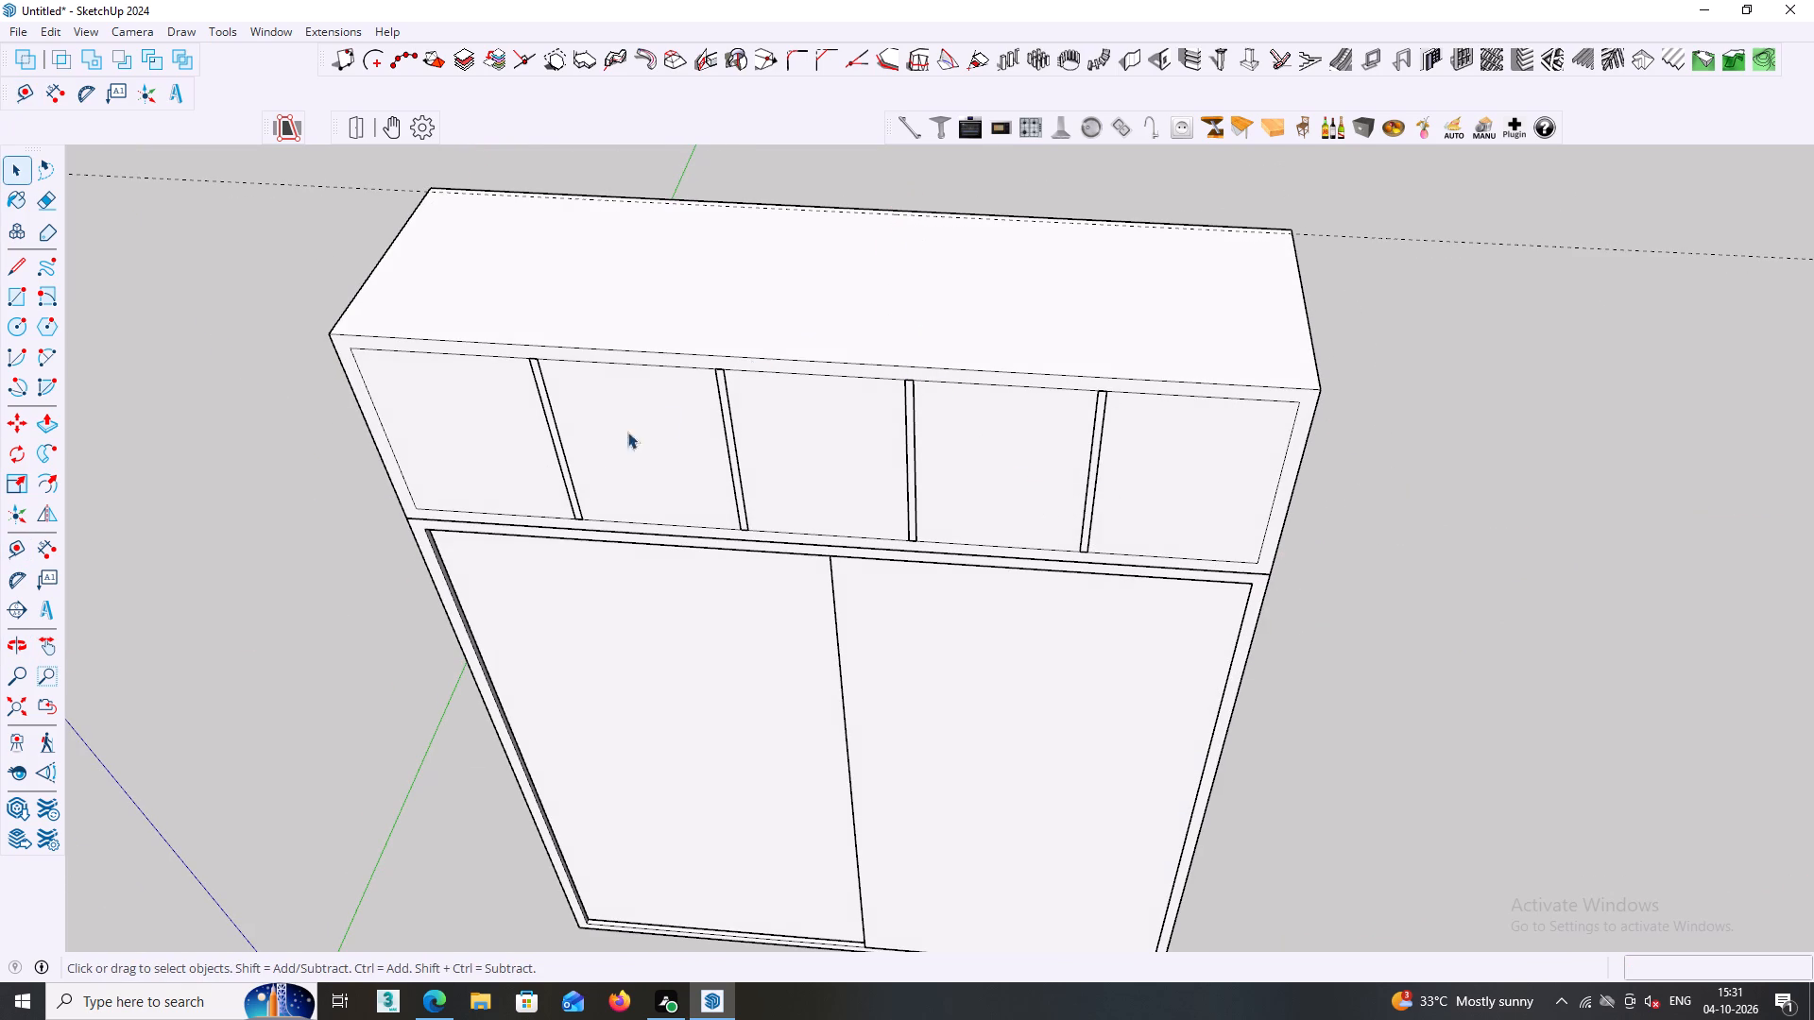
Open the loft group and push the first bay's front face 591.6 mm back to the rear guide.
click(482, 460)
double_click(471, 484)
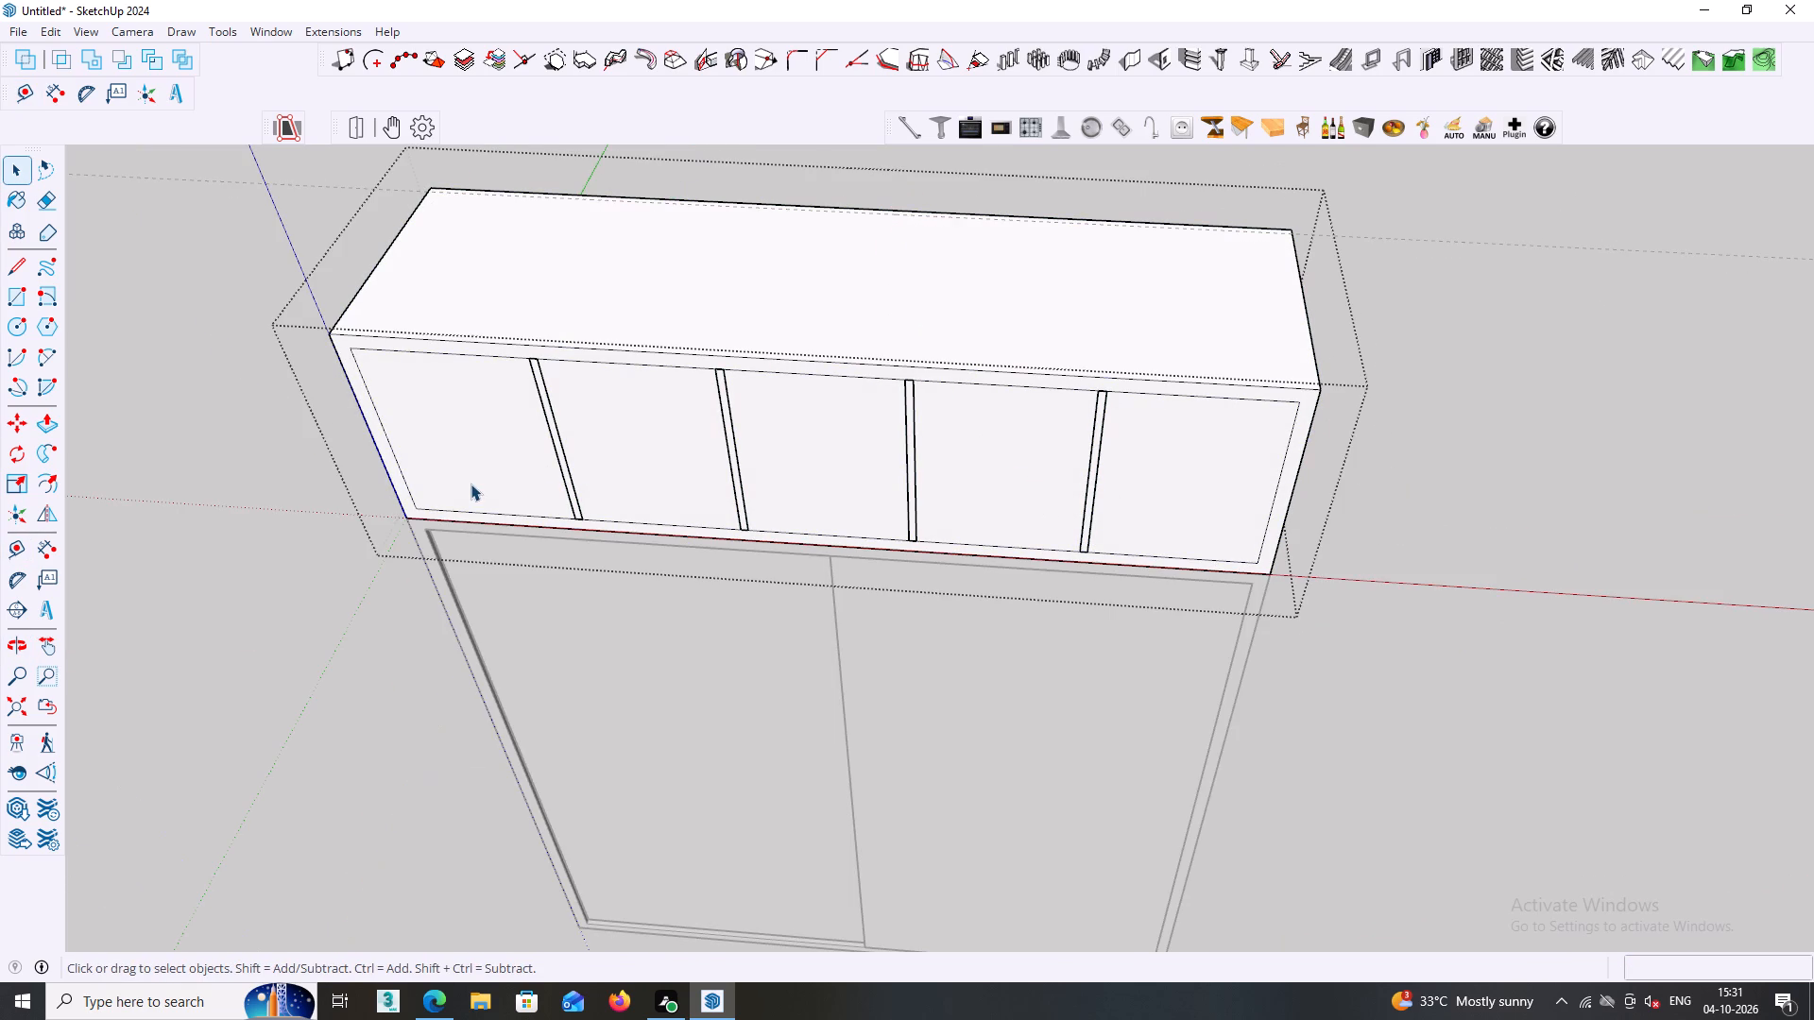
click(476, 483)
key(p)
click(477, 482)
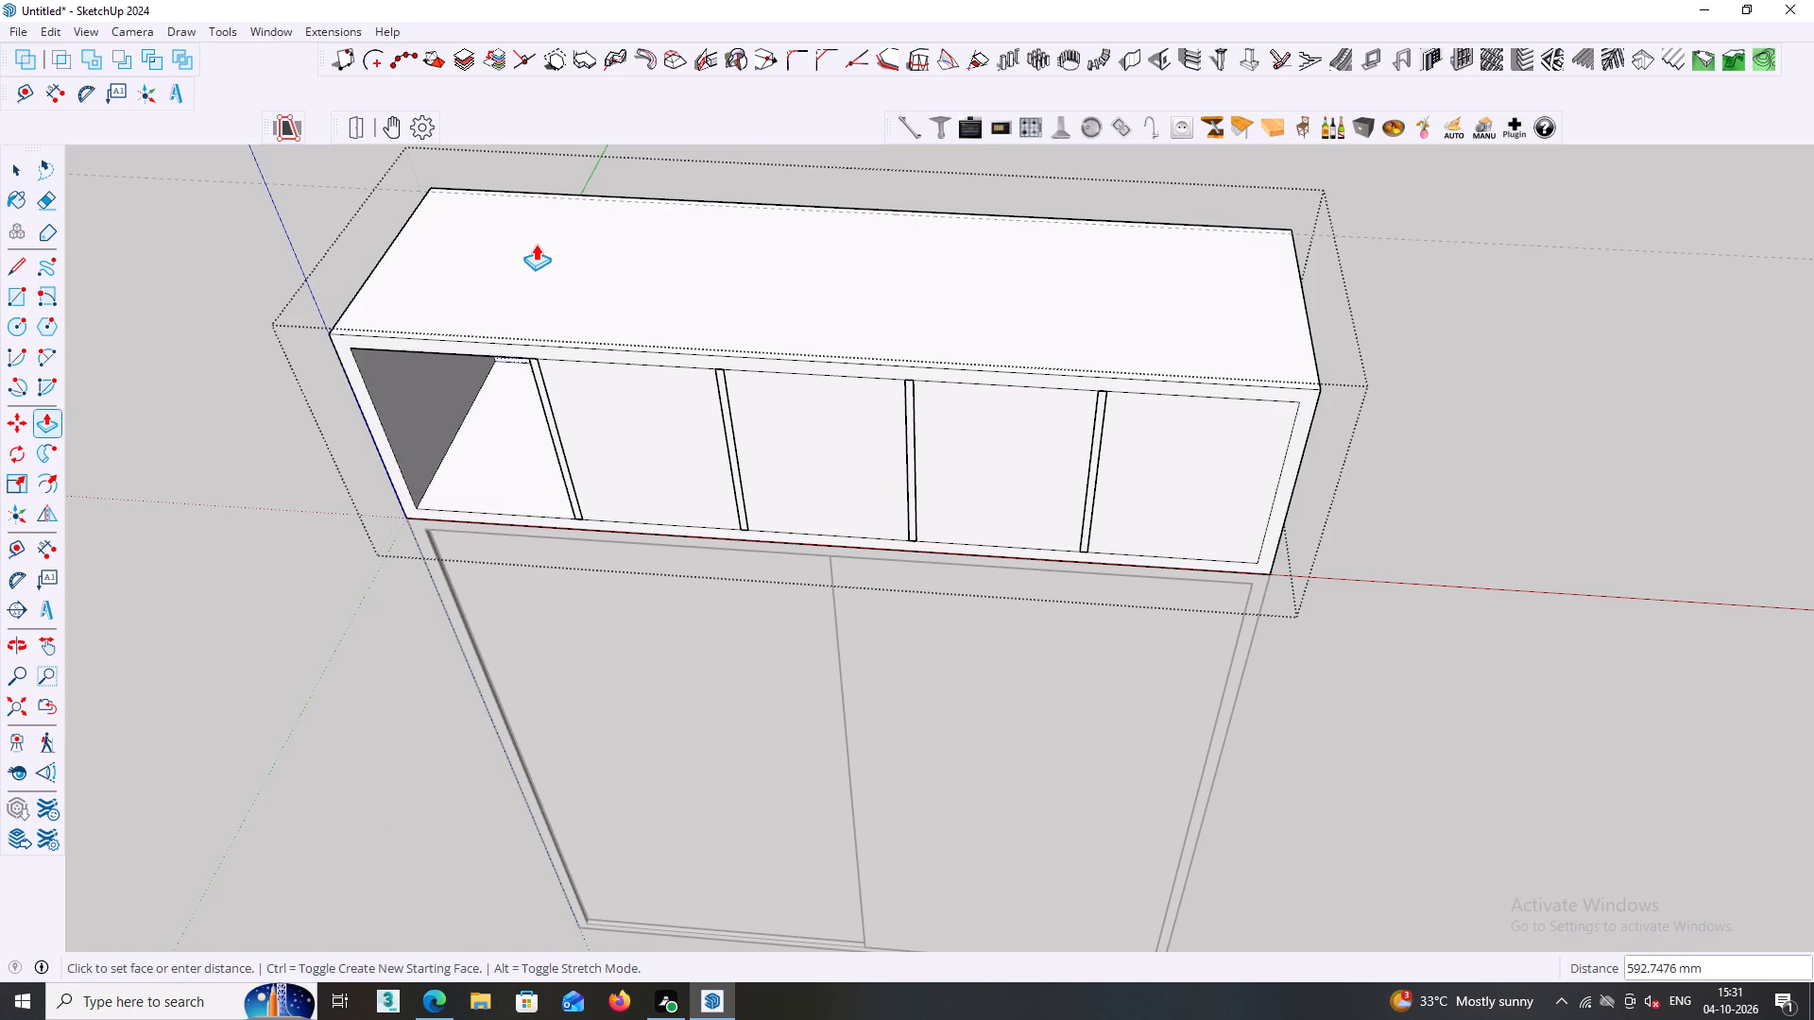
scroll(551, 212, up, 1)
click(563, 195)
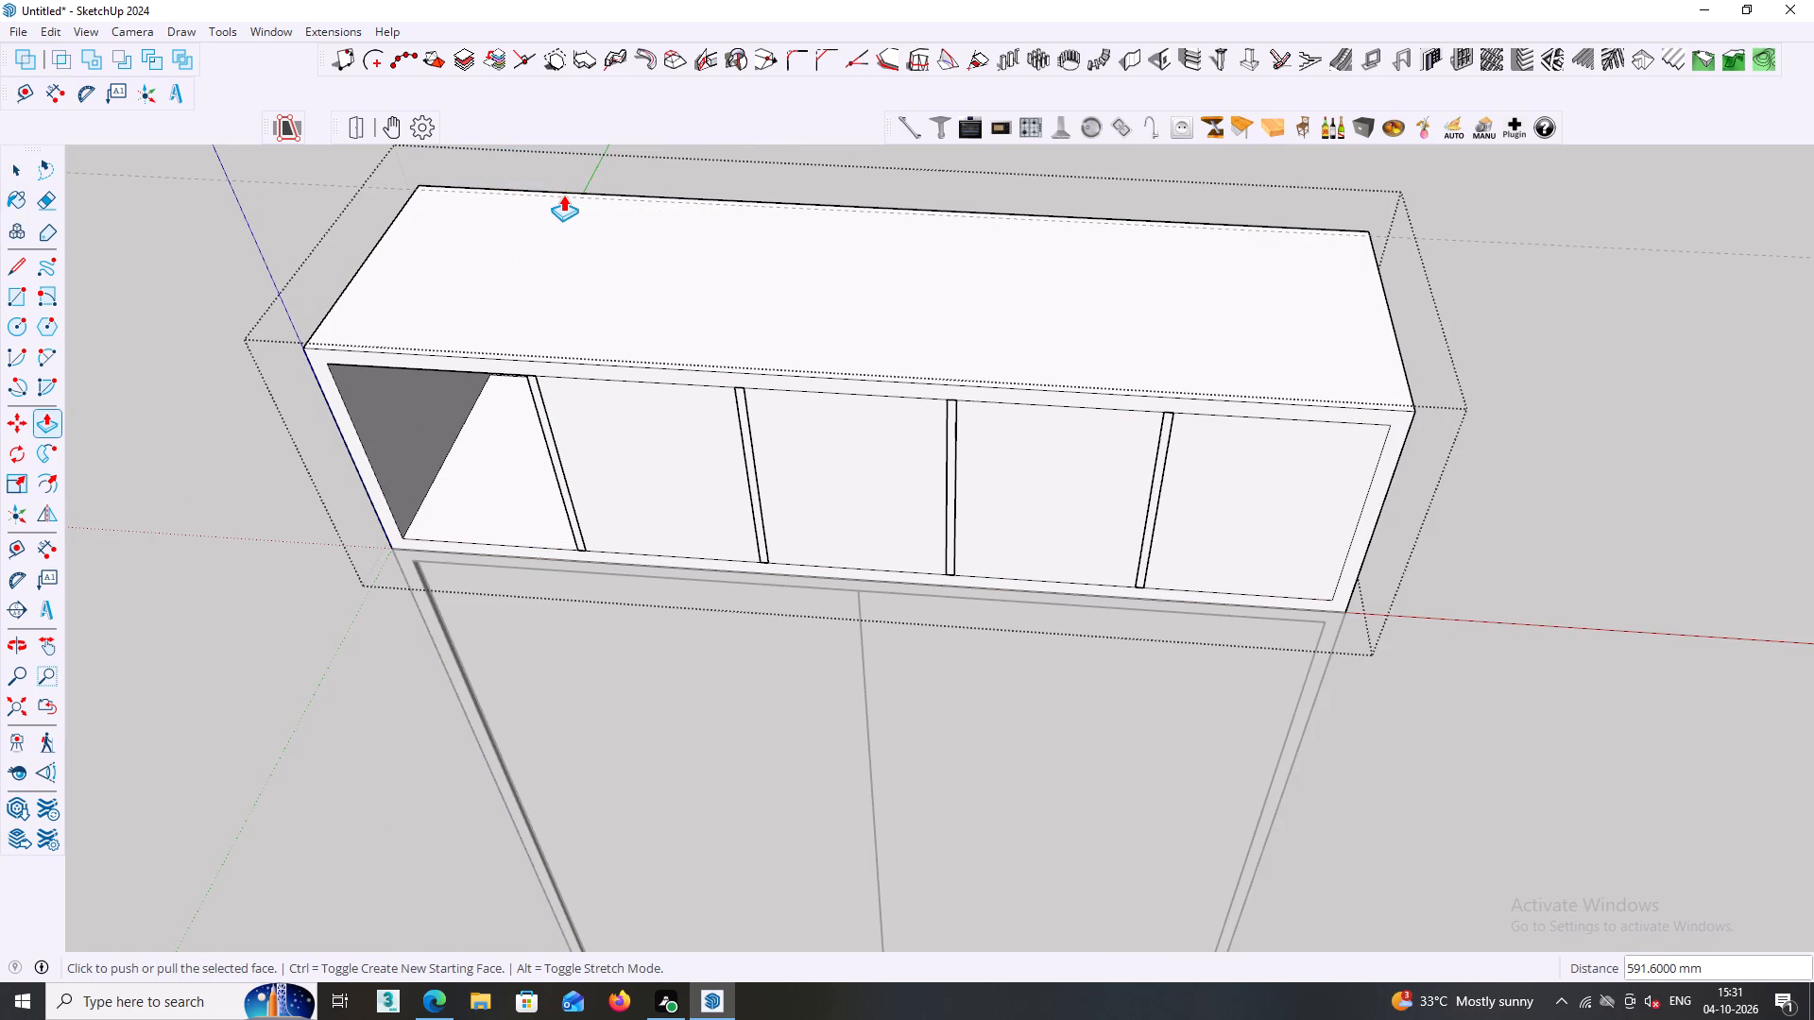
Hollow the remaining four bays by repeating the same 591.6 mm push on their shared front face.
key(space)
middle_drag(627, 500, 668, 414)
click(625, 438)
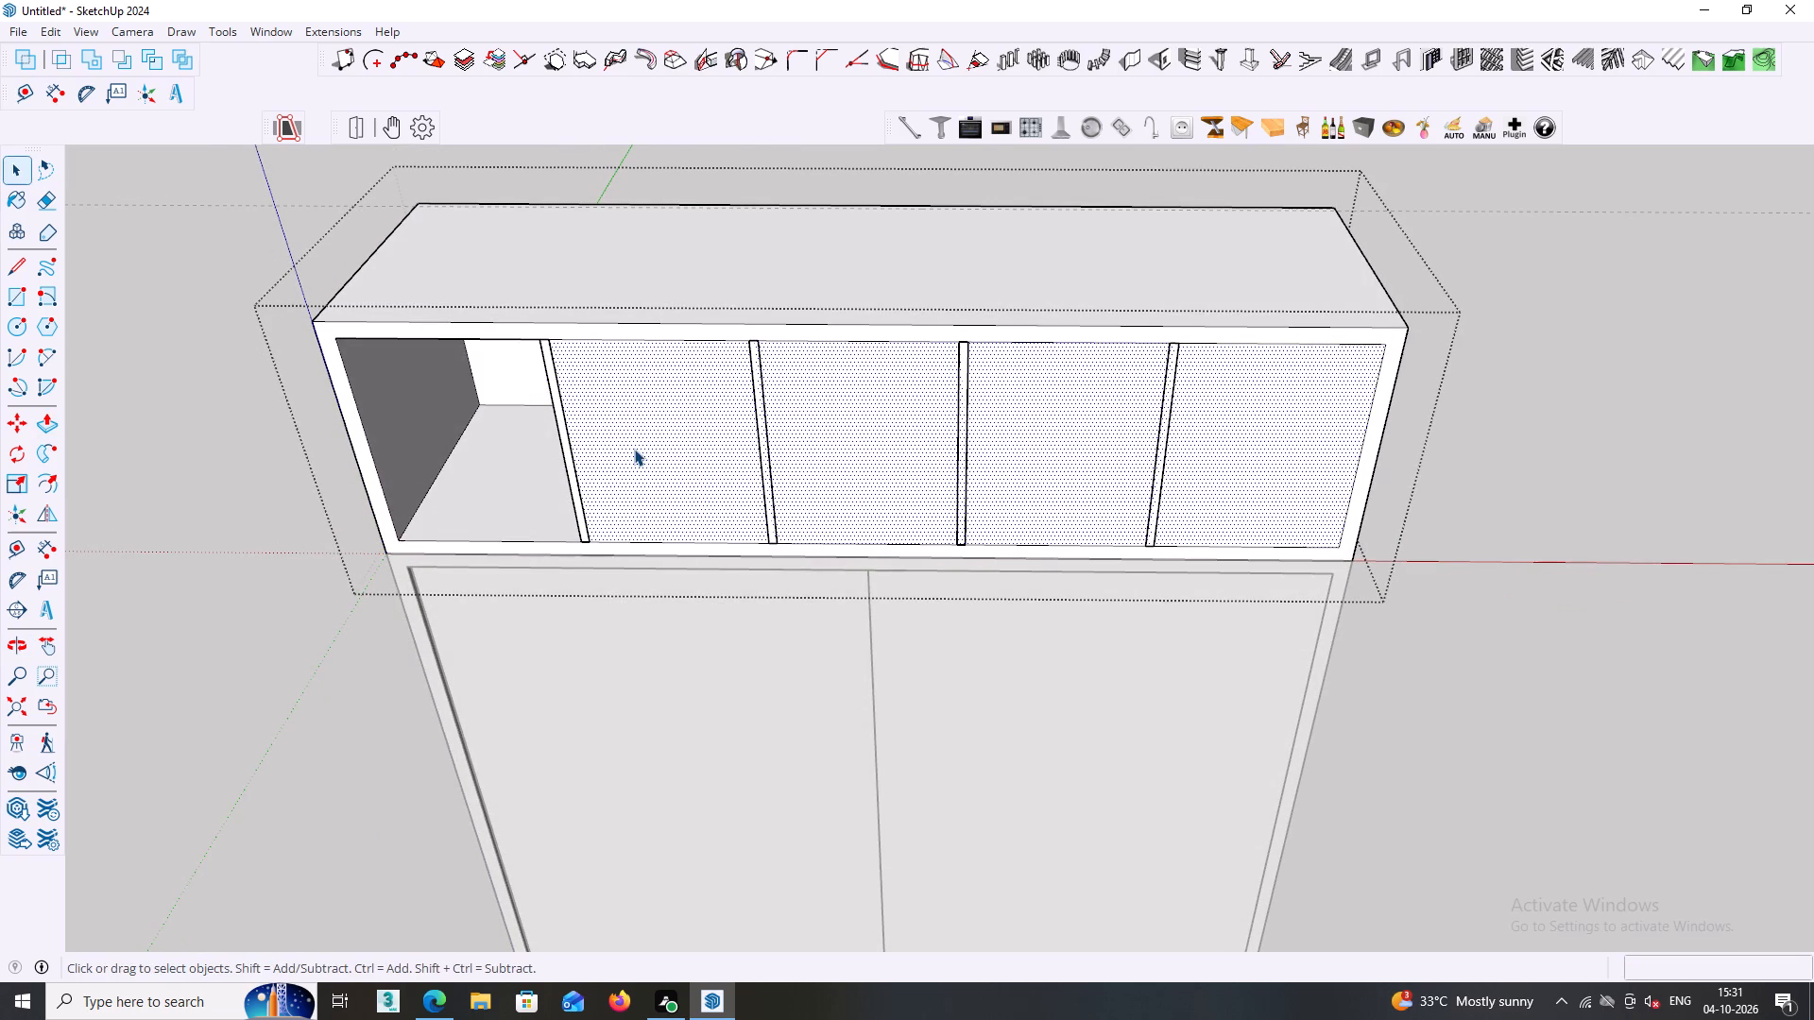
double_click(634, 449)
click(660, 455)
middle_drag(694, 452, 868, 428)
scroll(693, 461, up, 1)
click(693, 461)
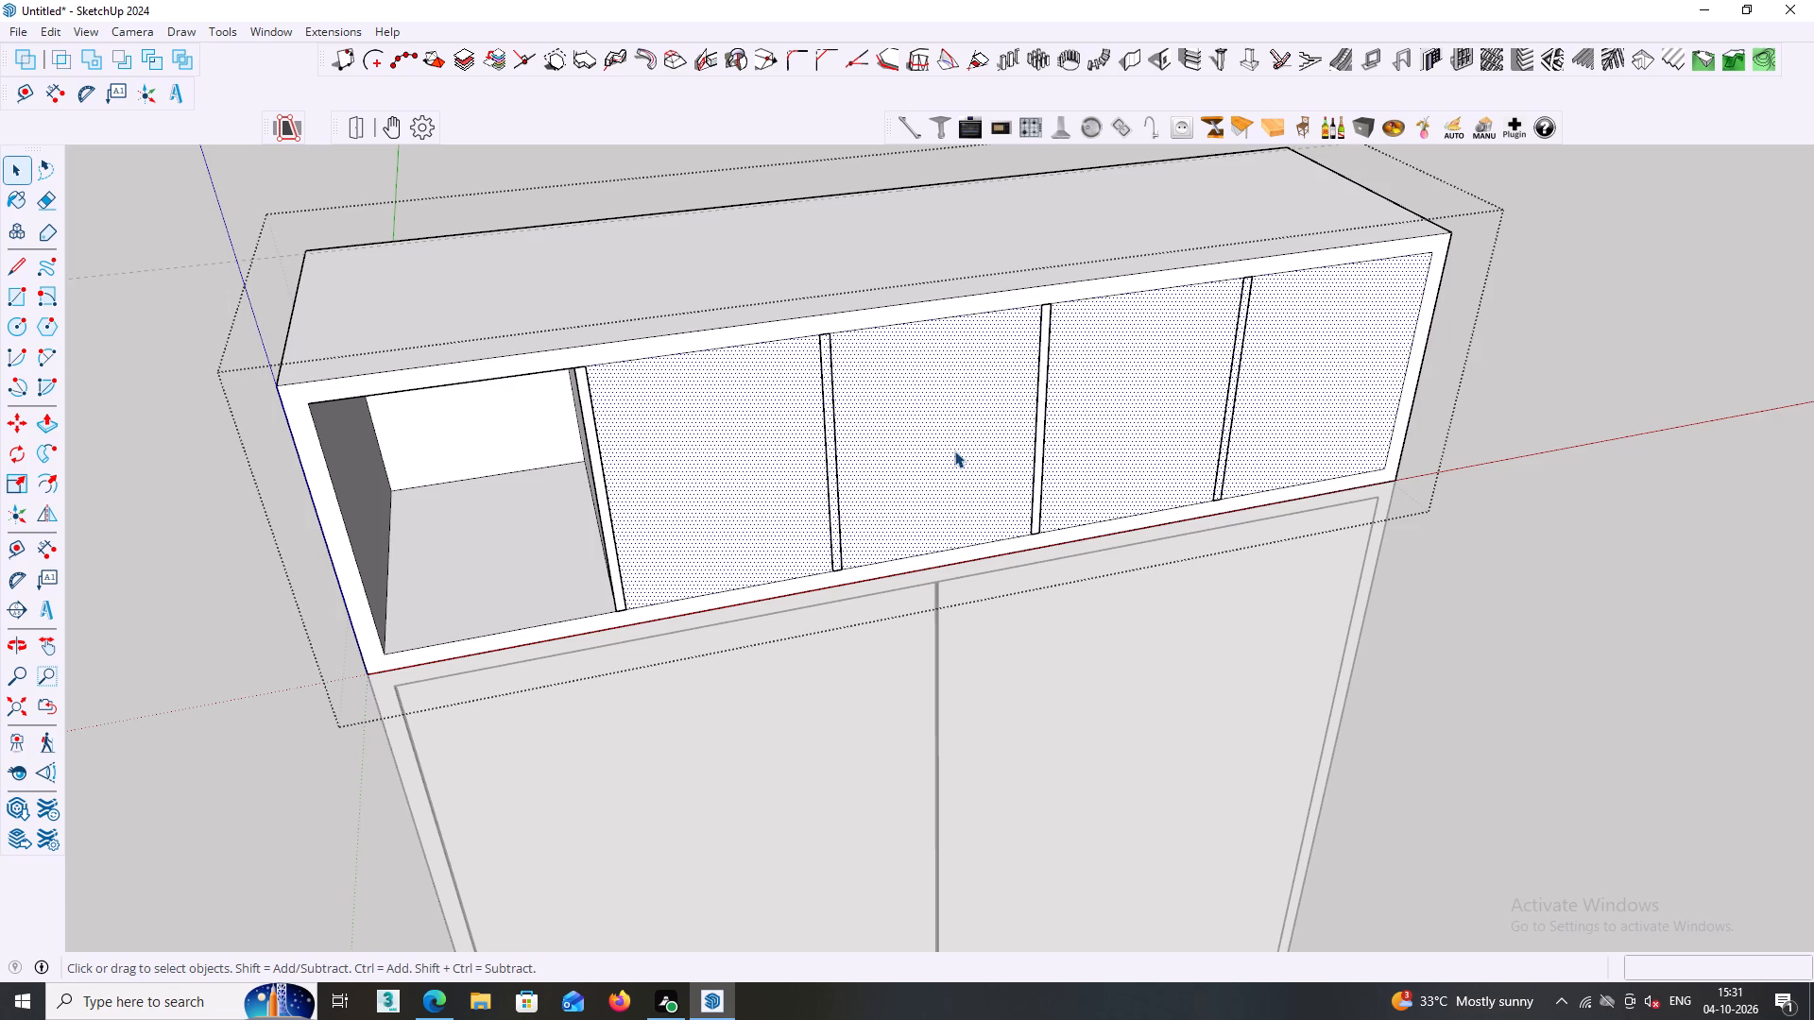
middle_drag(1003, 436, 975, 422)
scroll(807, 445, up, 1)
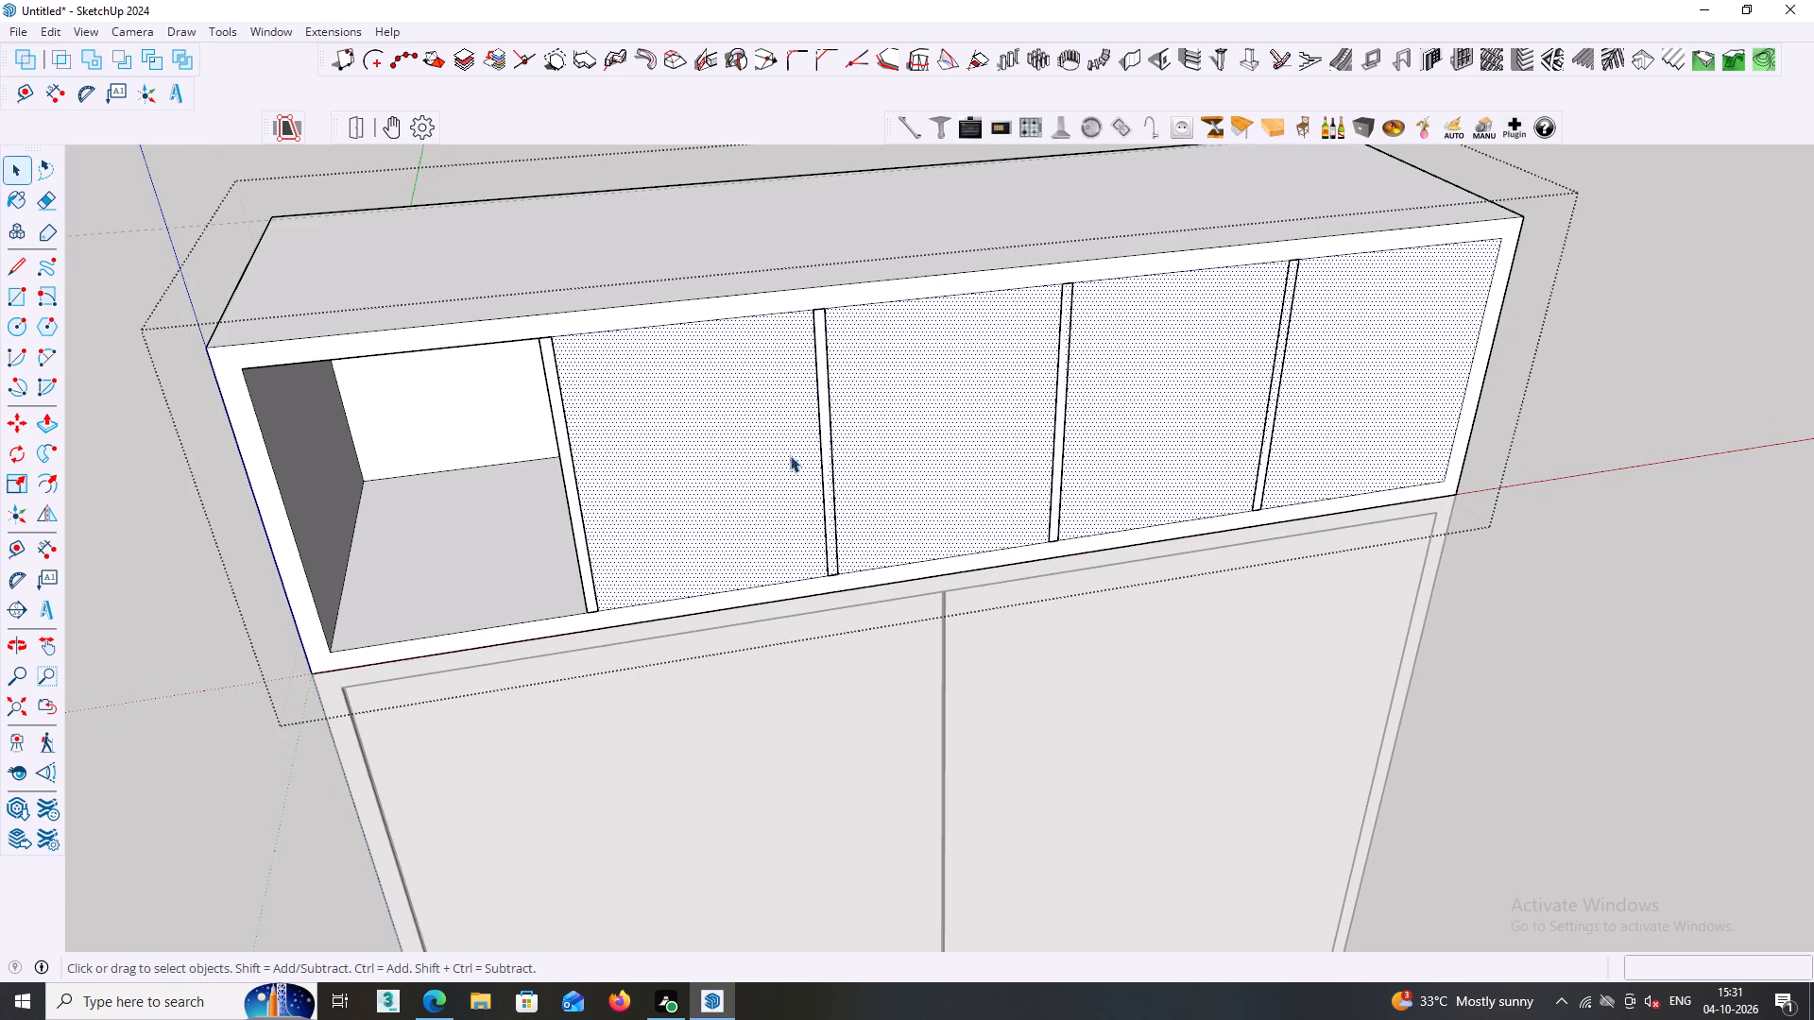
key(p)
double_click(782, 456)
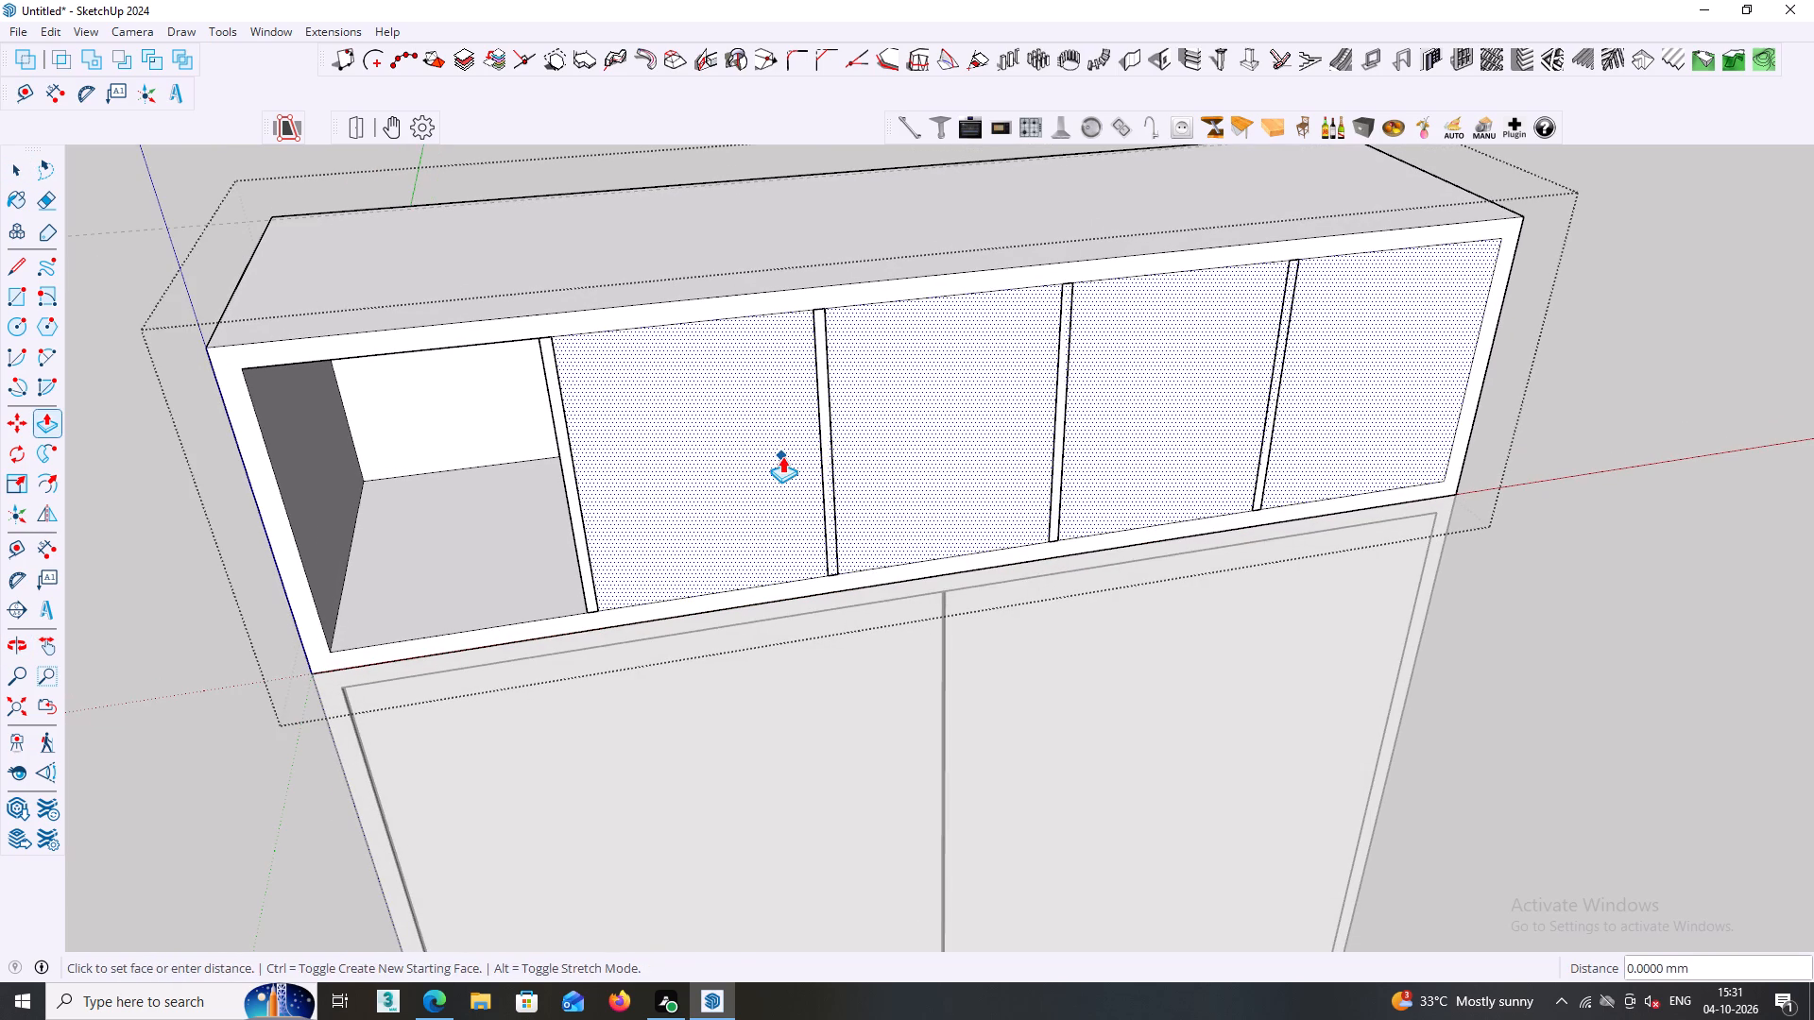
Extend the second partition strip 591.6 mm back to the loft's rear panel and leave its group.
middle_drag(782, 456, 916, 395)
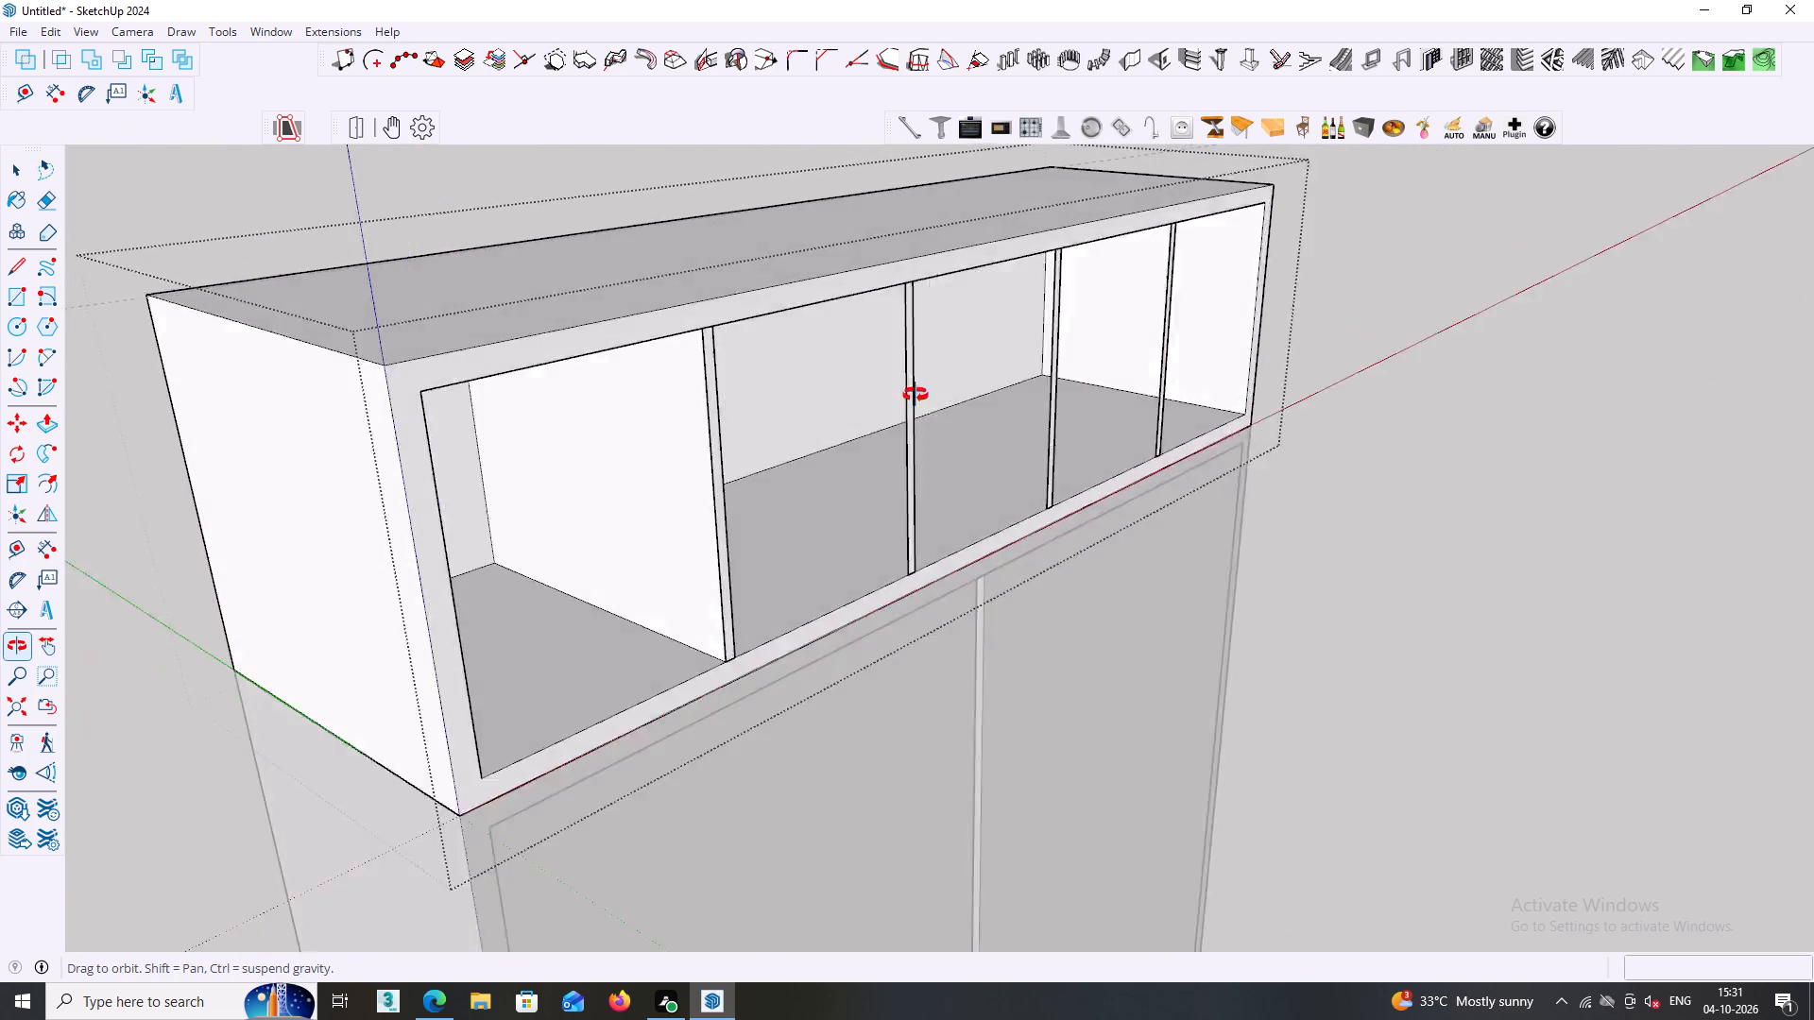
middle_drag(916, 395, 616, 434)
scroll(989, 444, up, 2)
middle_drag(958, 447, 726, 415)
scroll(656, 414, up, 2)
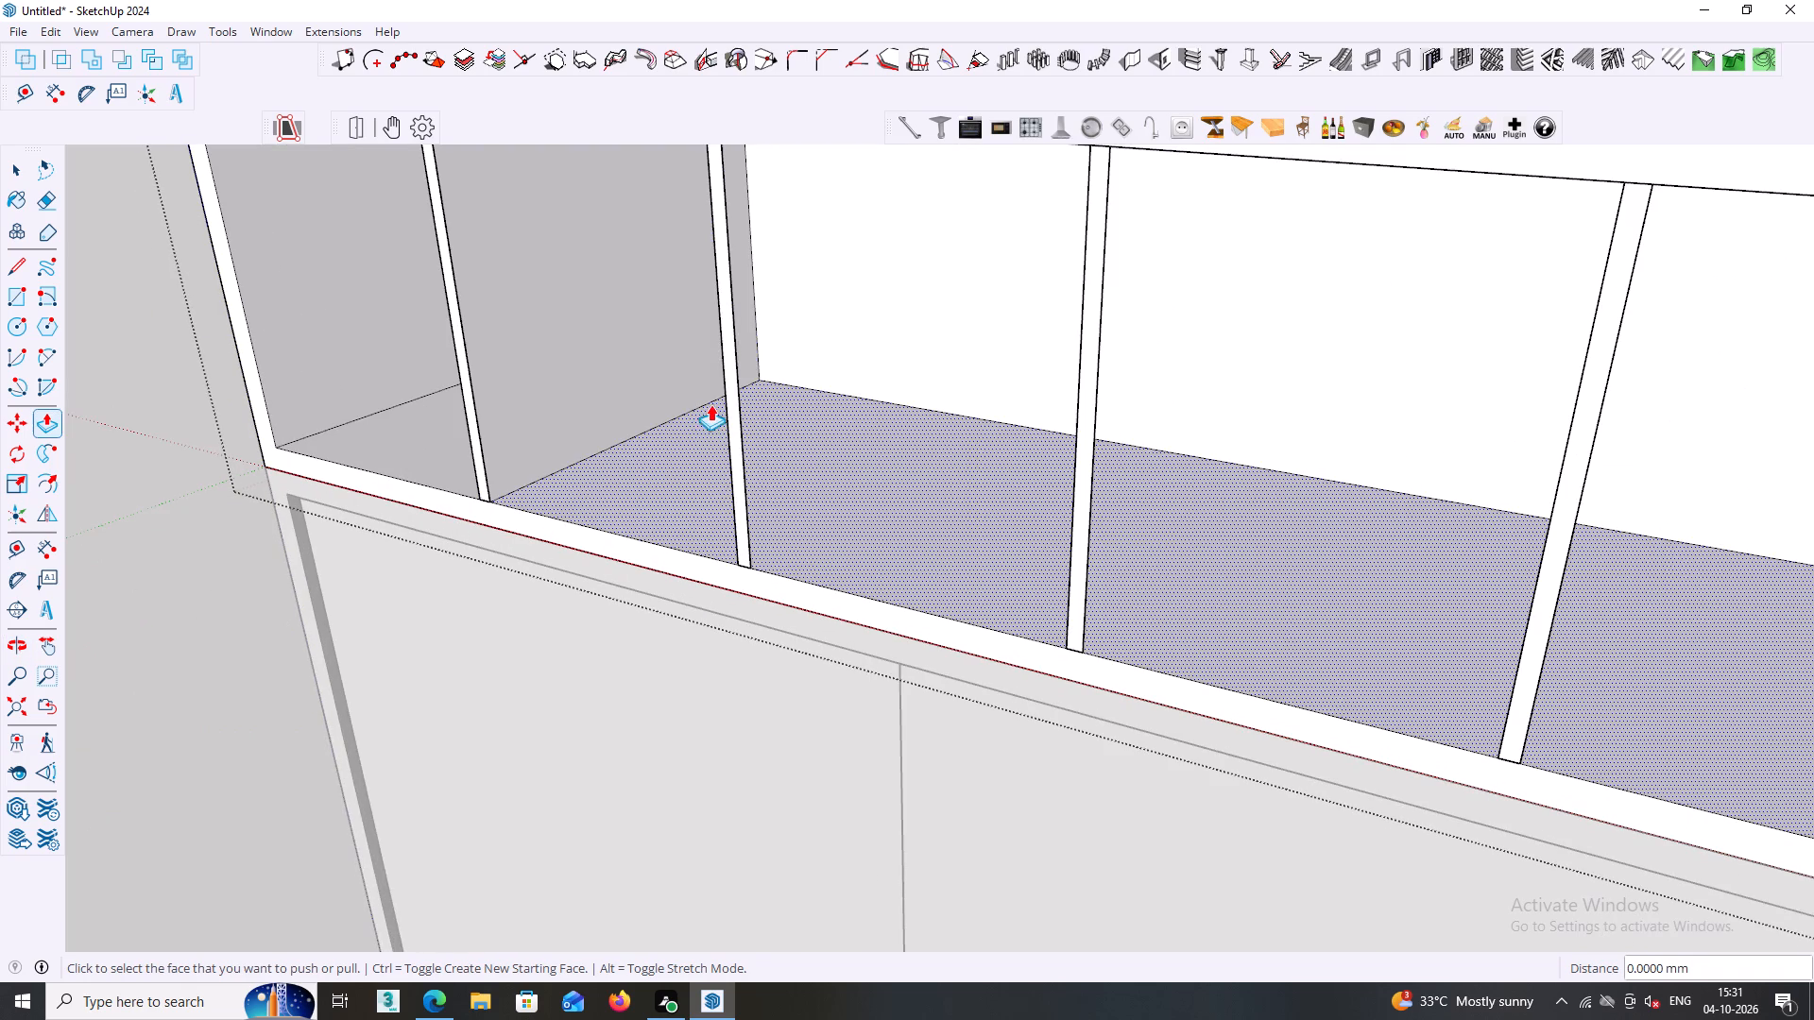
key(space)
click(731, 413)
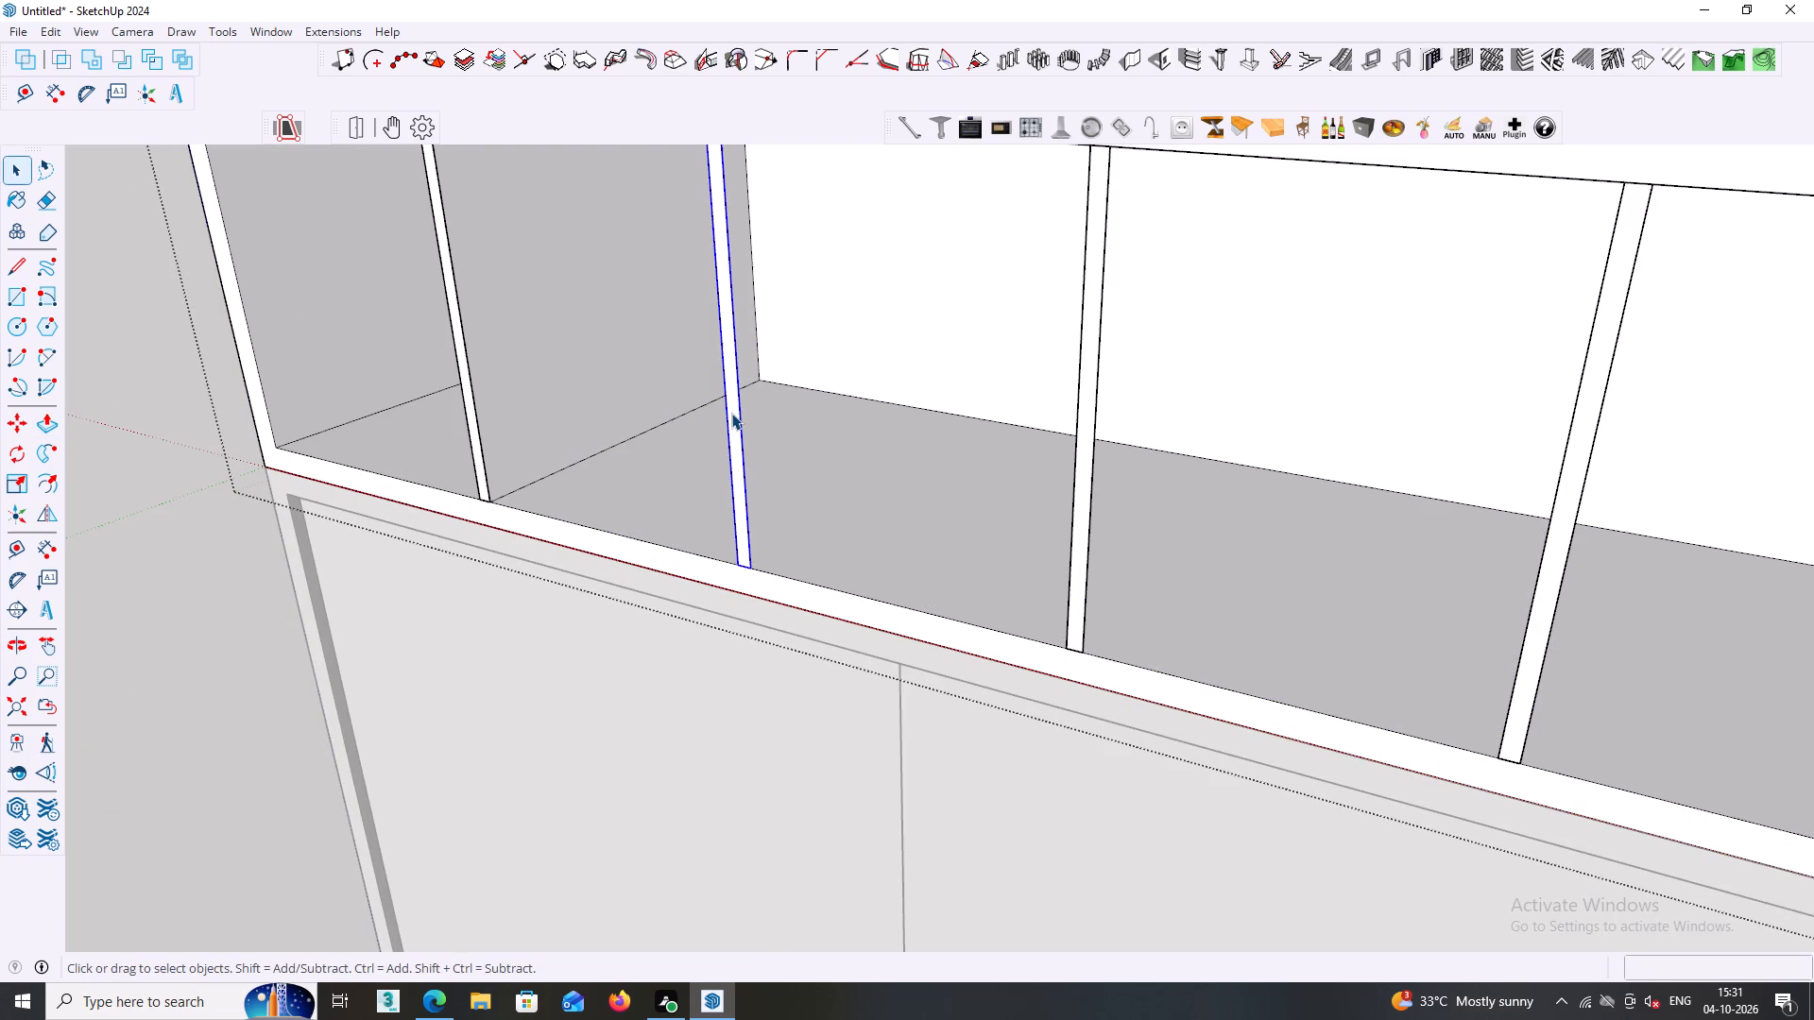
click(733, 414)
click(737, 414)
double_click(729, 418)
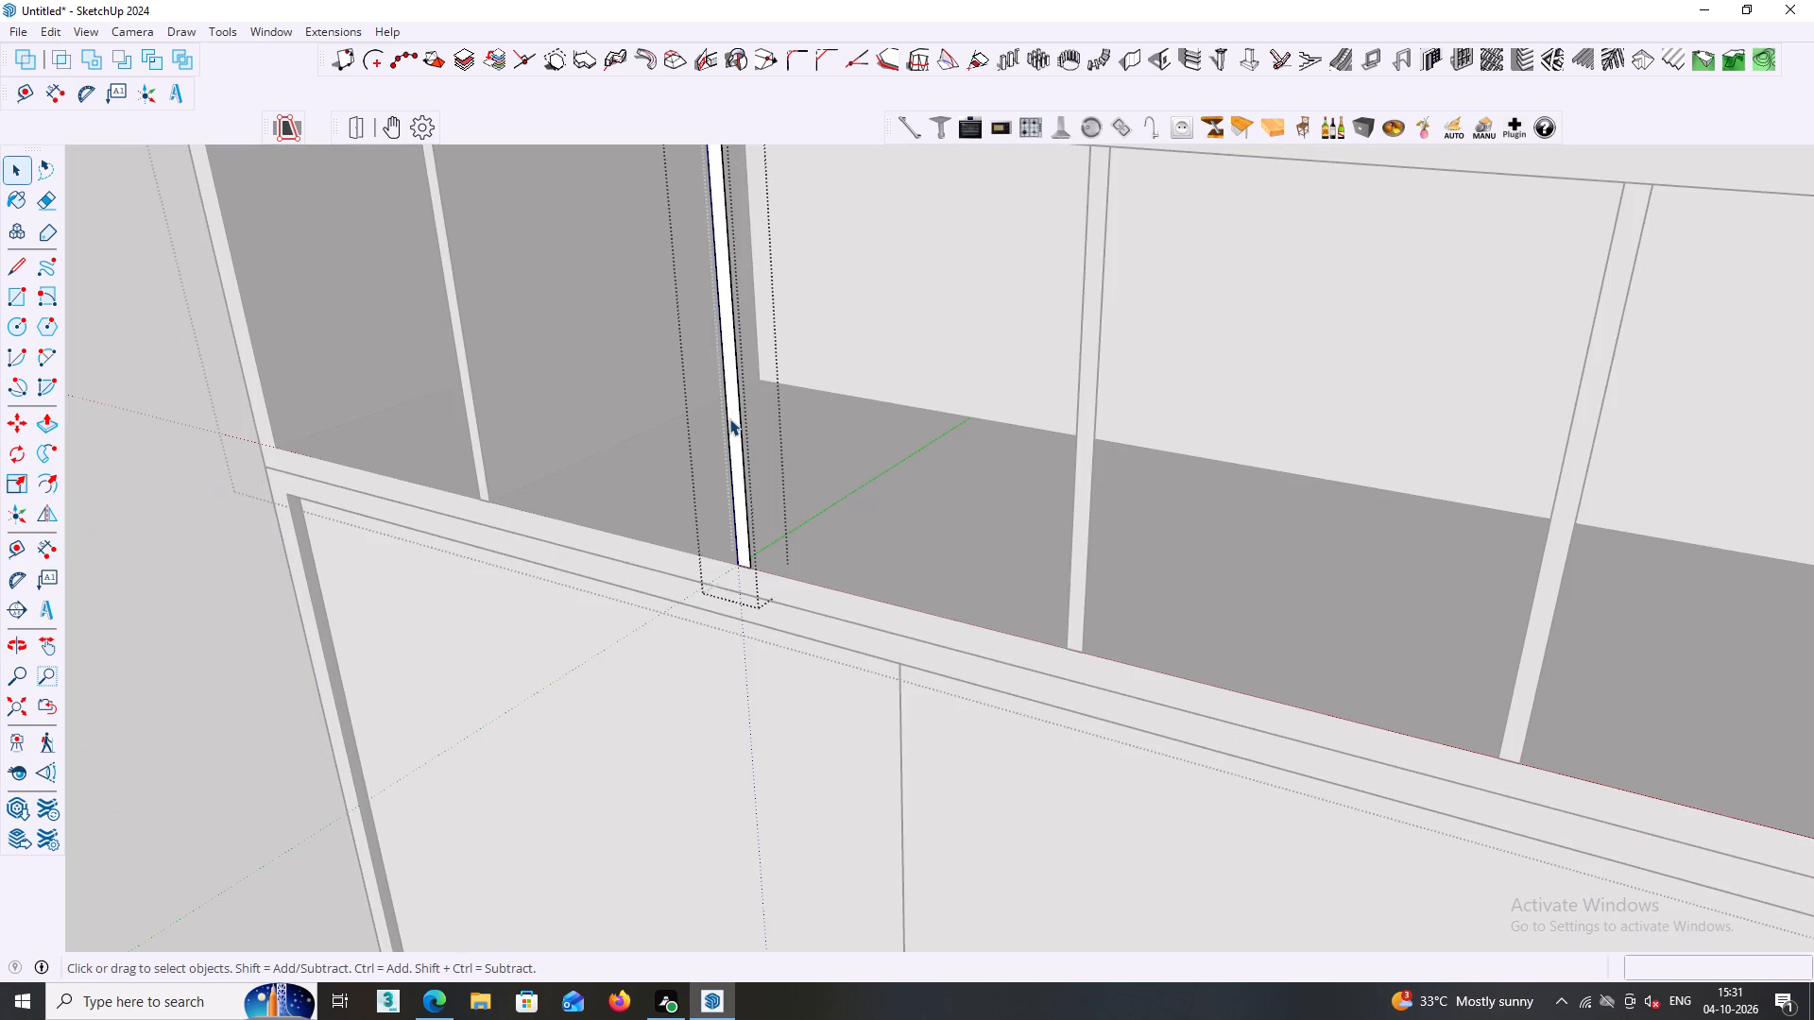
click(730, 418)
click(732, 419)
key(p)
click(732, 419)
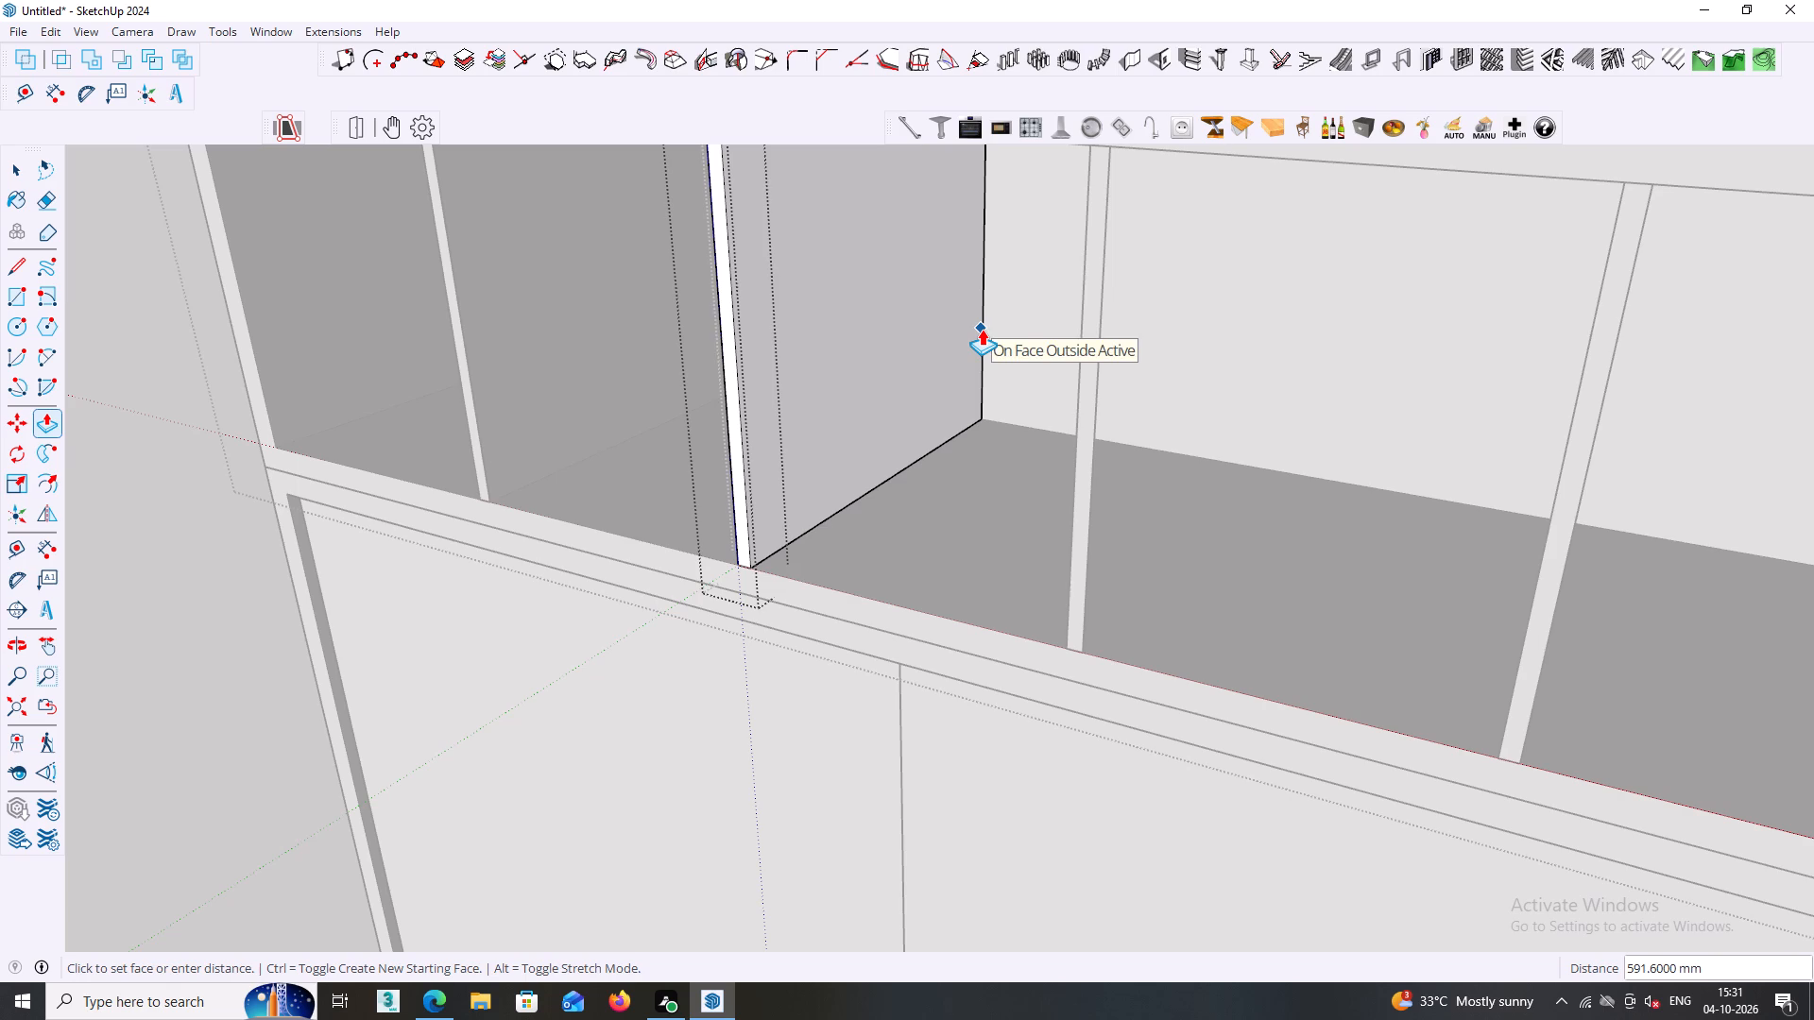
click(982, 329)
key(space)
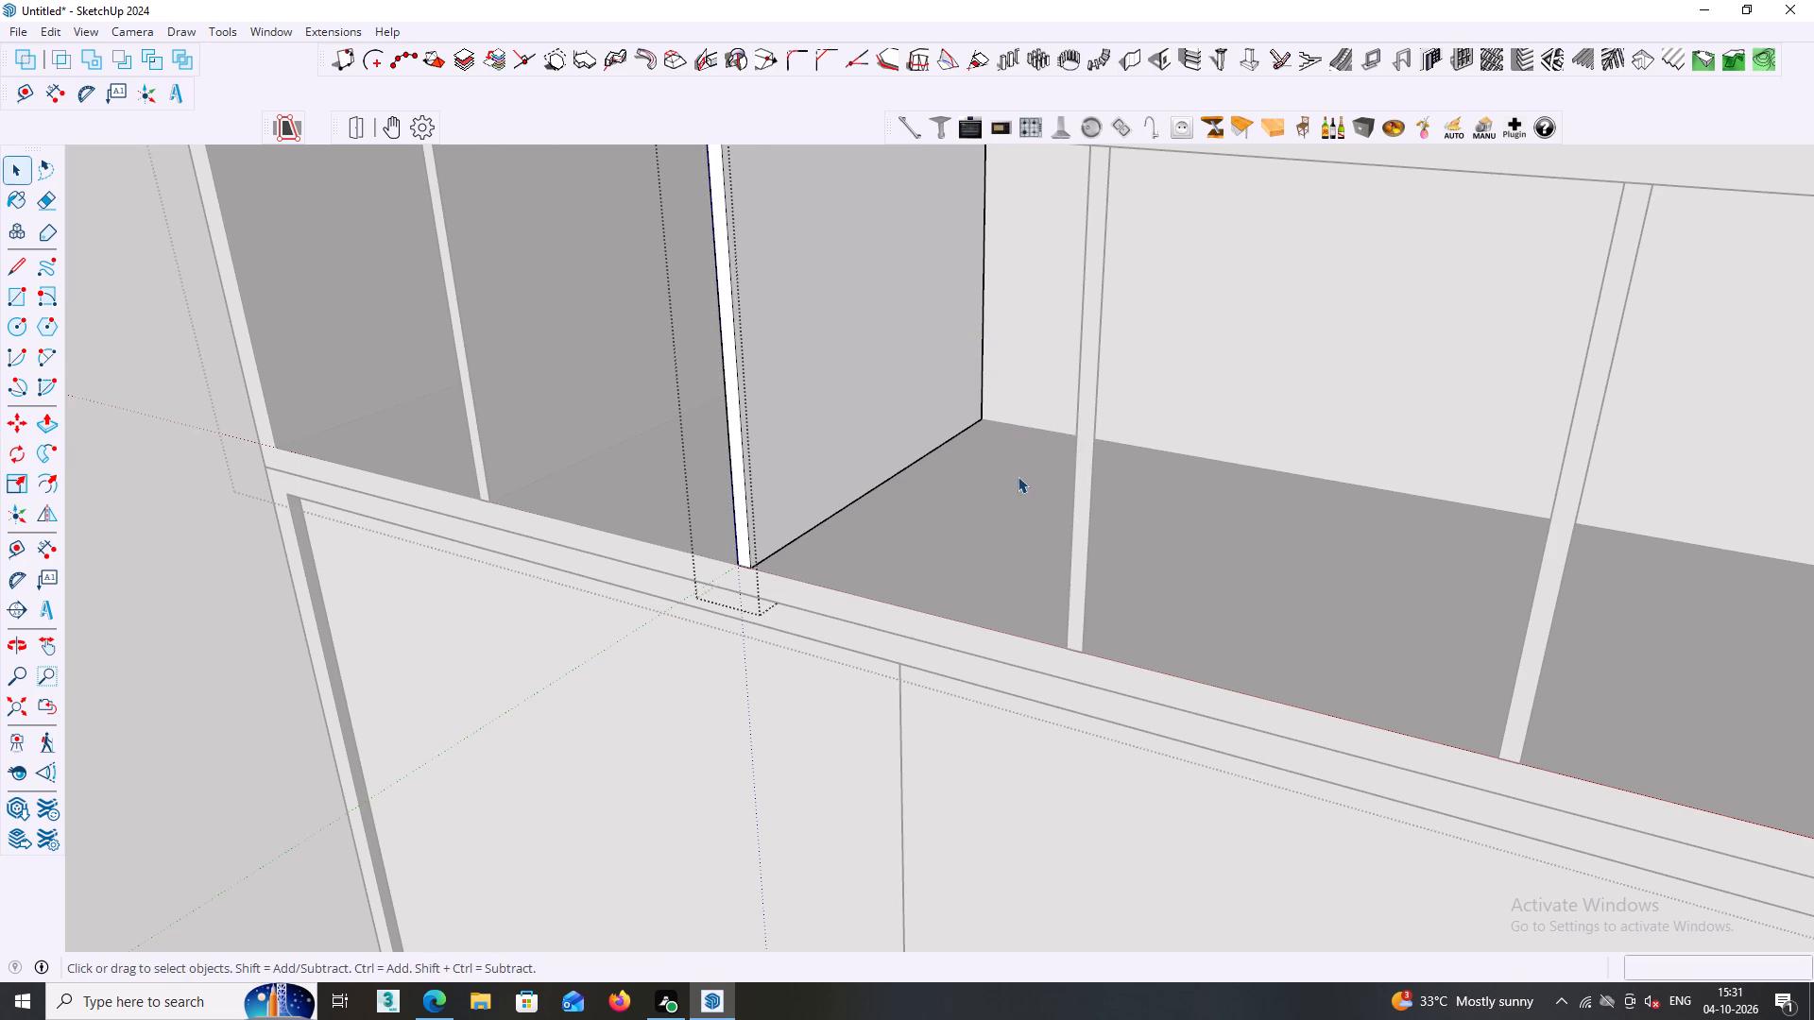
scroll(1009, 489, down, 8)
click(444, 543)
Examine the first partition's strip and side faces from several angles, opening and closing its group.
middle_drag(466, 539, 860, 465)
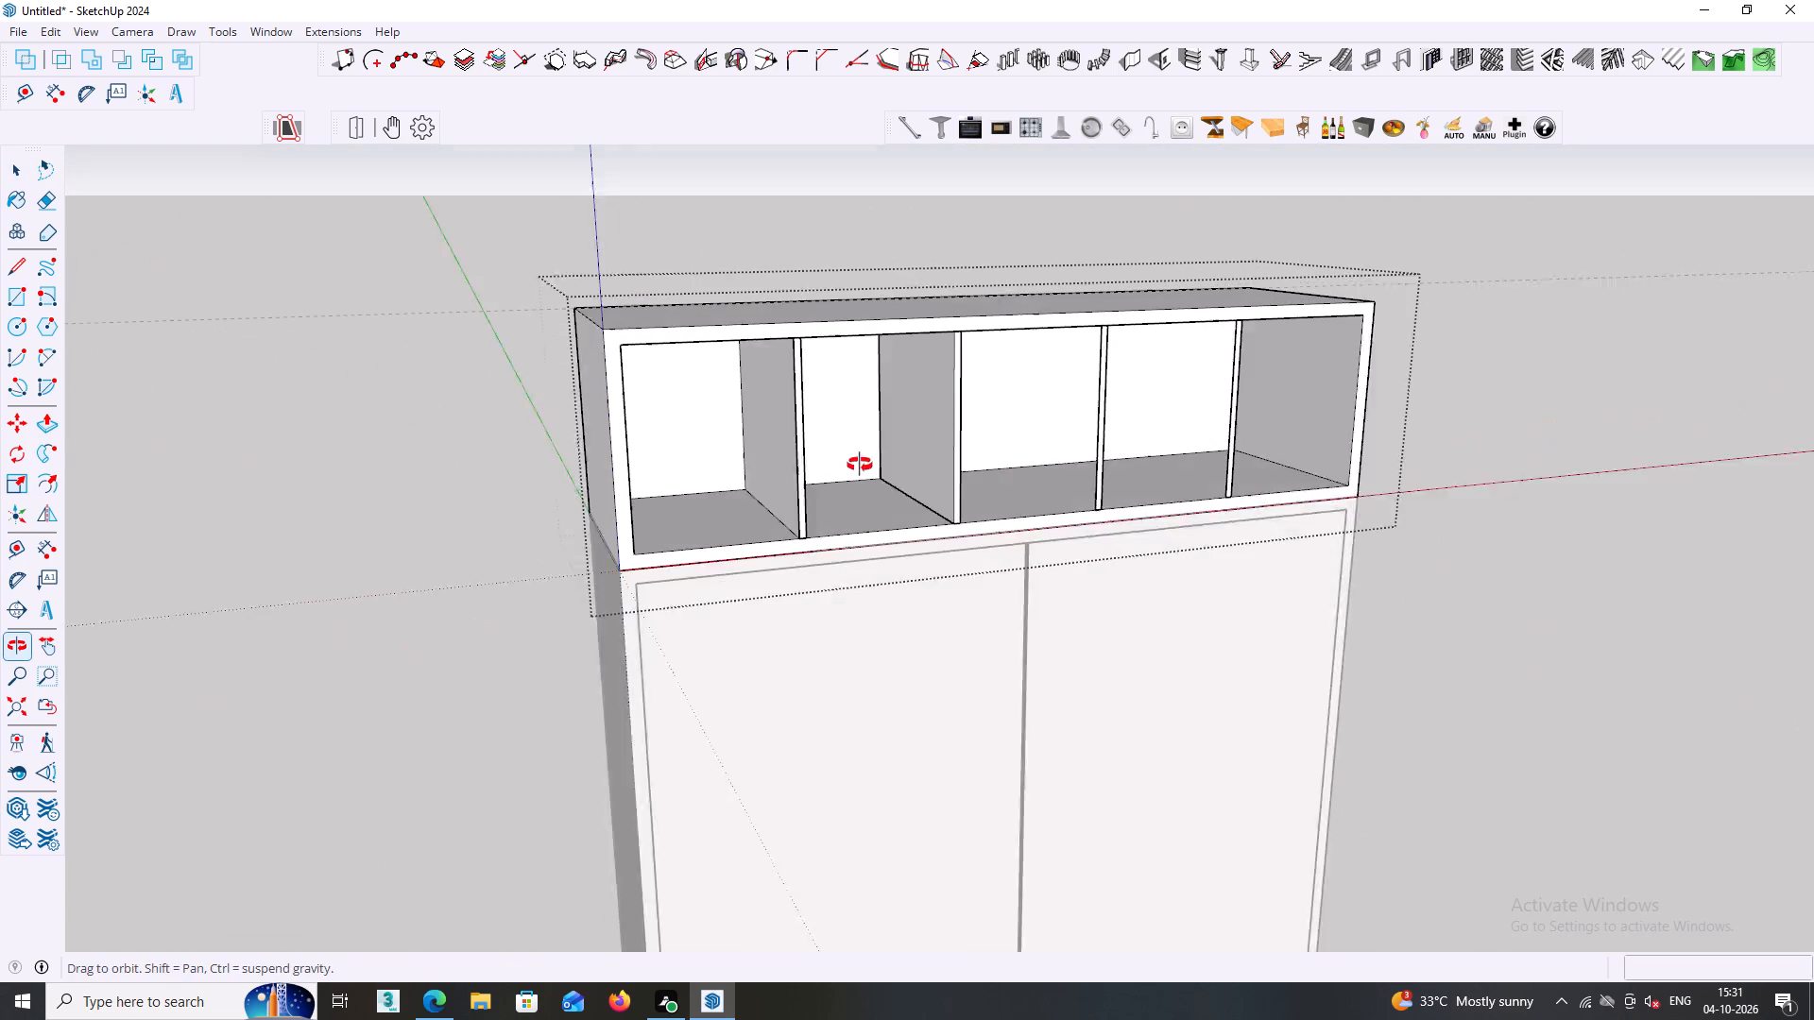
middle_drag(860, 465, 857, 465)
click(945, 455)
middle_drag(950, 455, 849, 482)
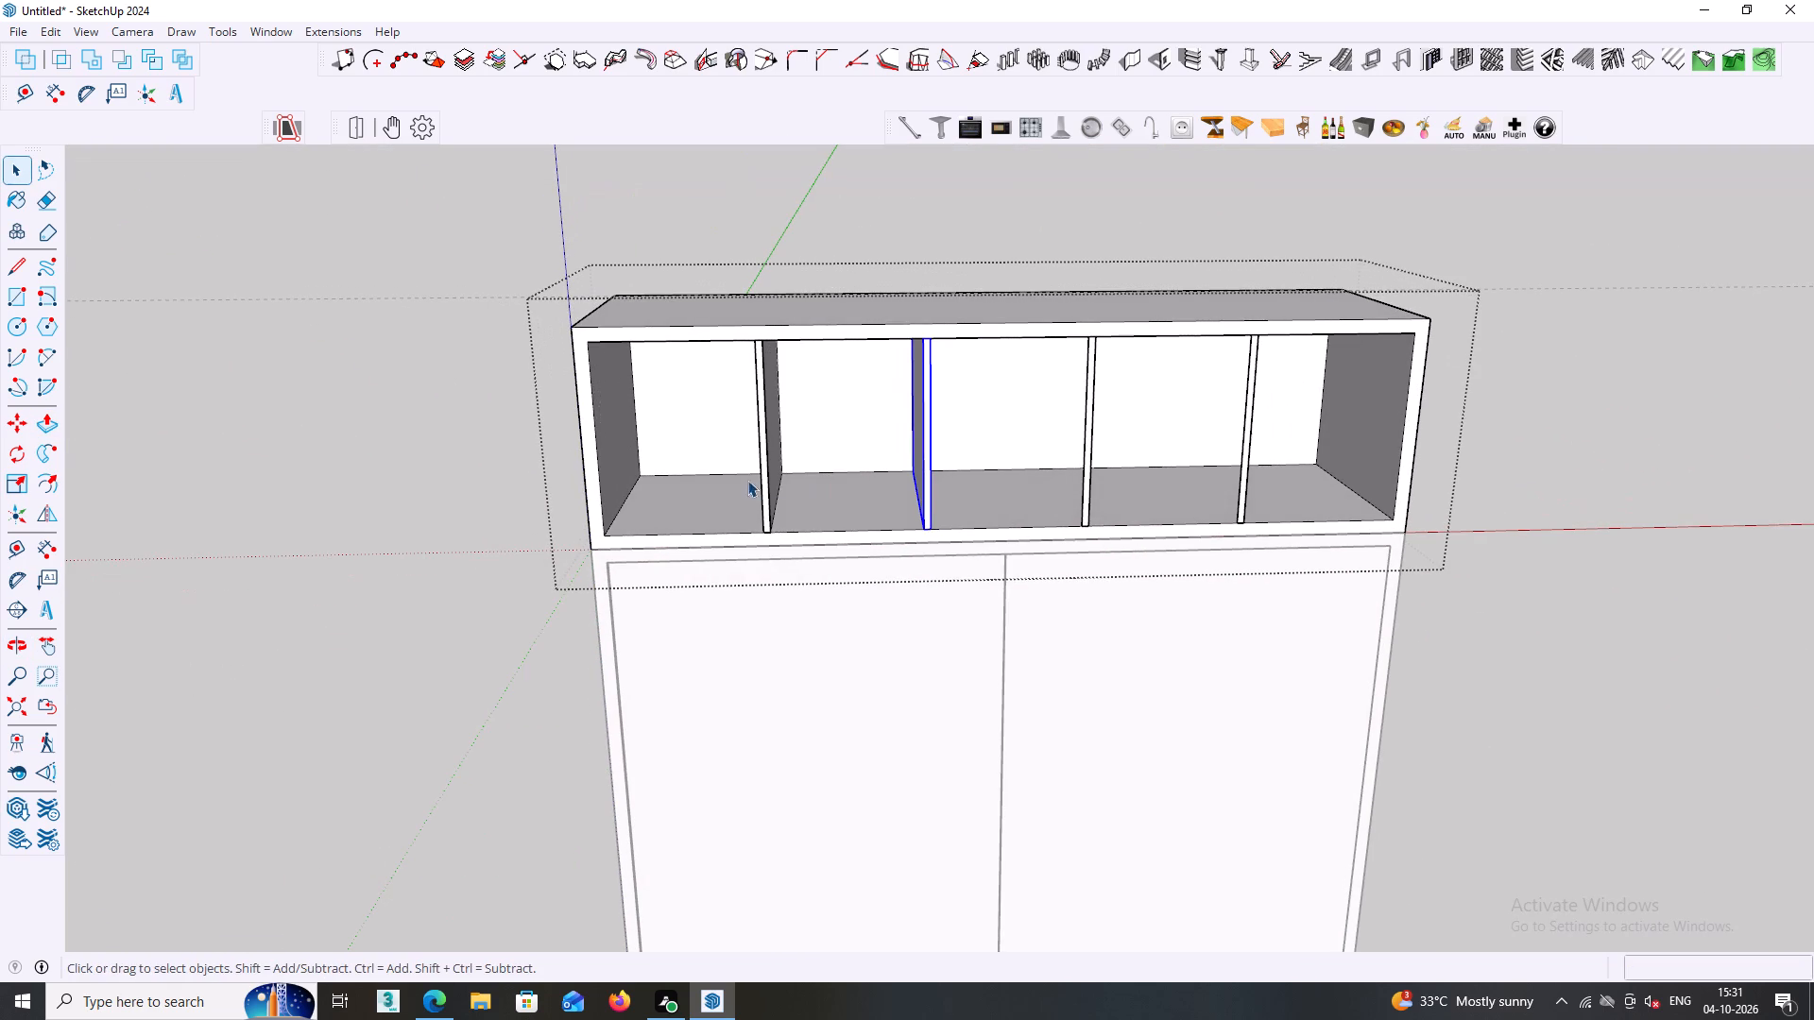
click(772, 478)
click(766, 479)
middle_drag(768, 476, 930, 466)
double_click(799, 480)
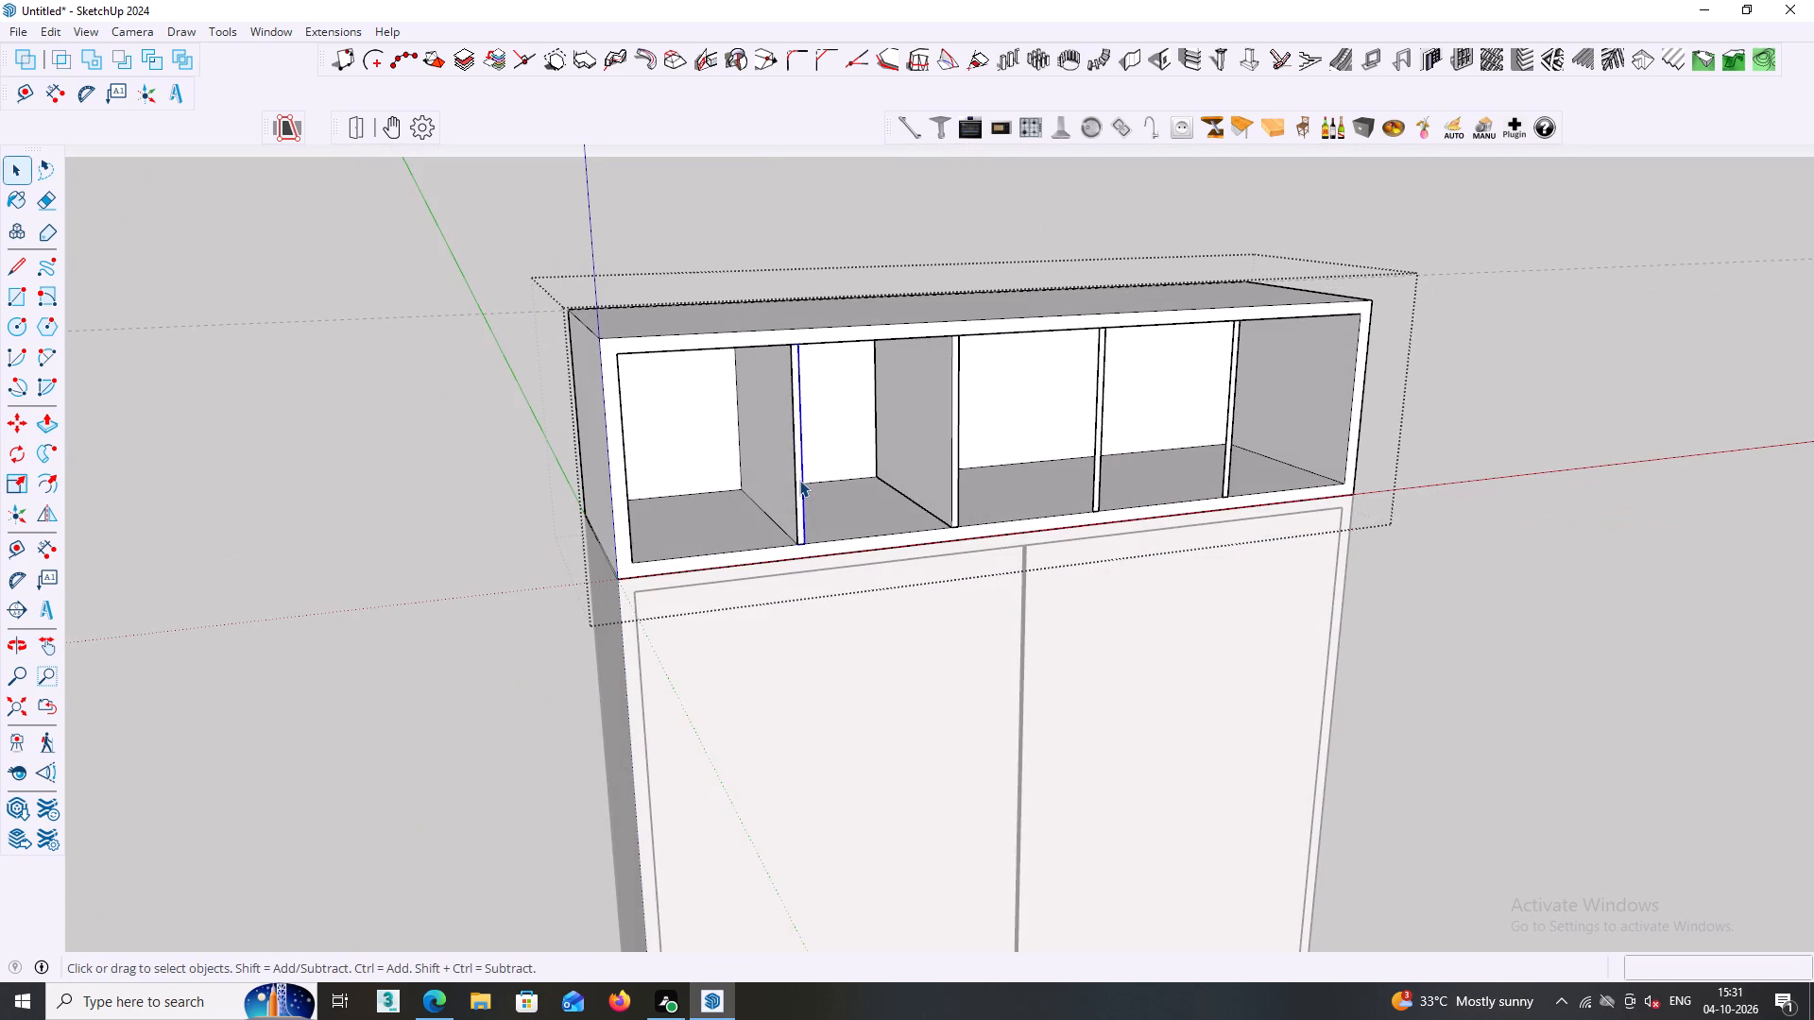
click(788, 482)
middle_drag(800, 478, 692, 501)
click(444, 463)
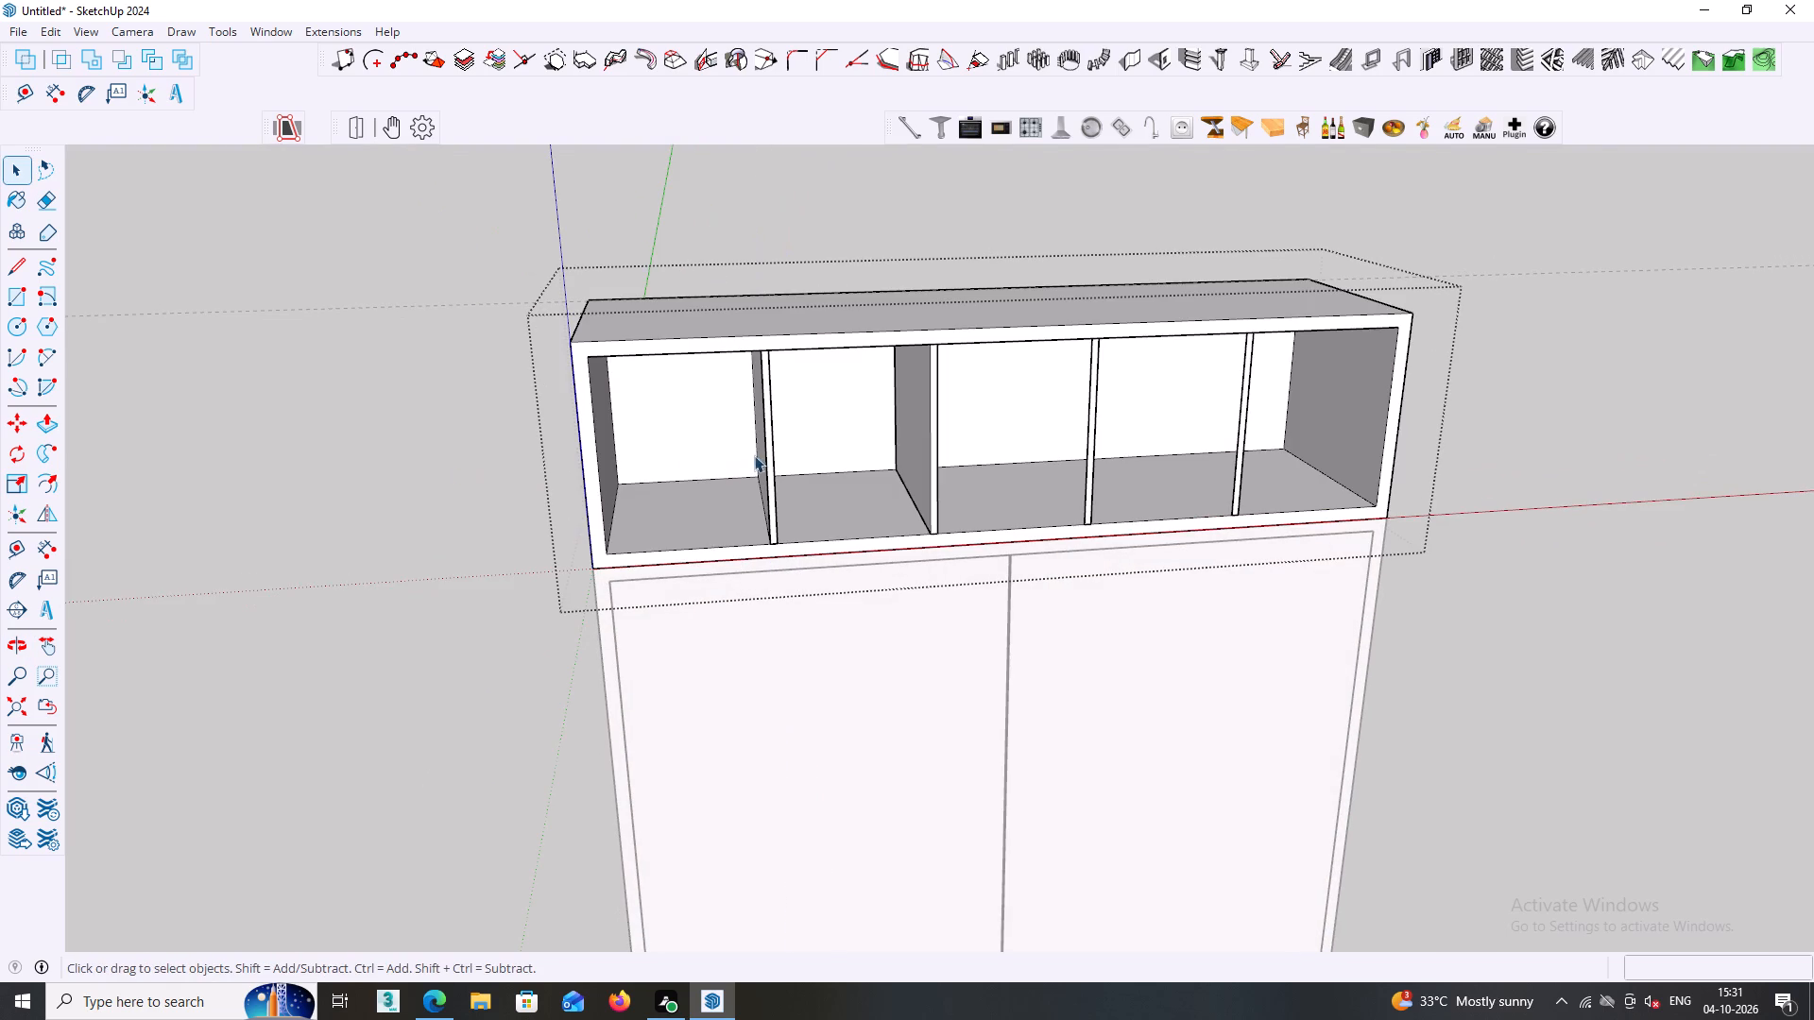
click(765, 454)
middle_drag(778, 454, 671, 477)
scroll(745, 457, up, 6)
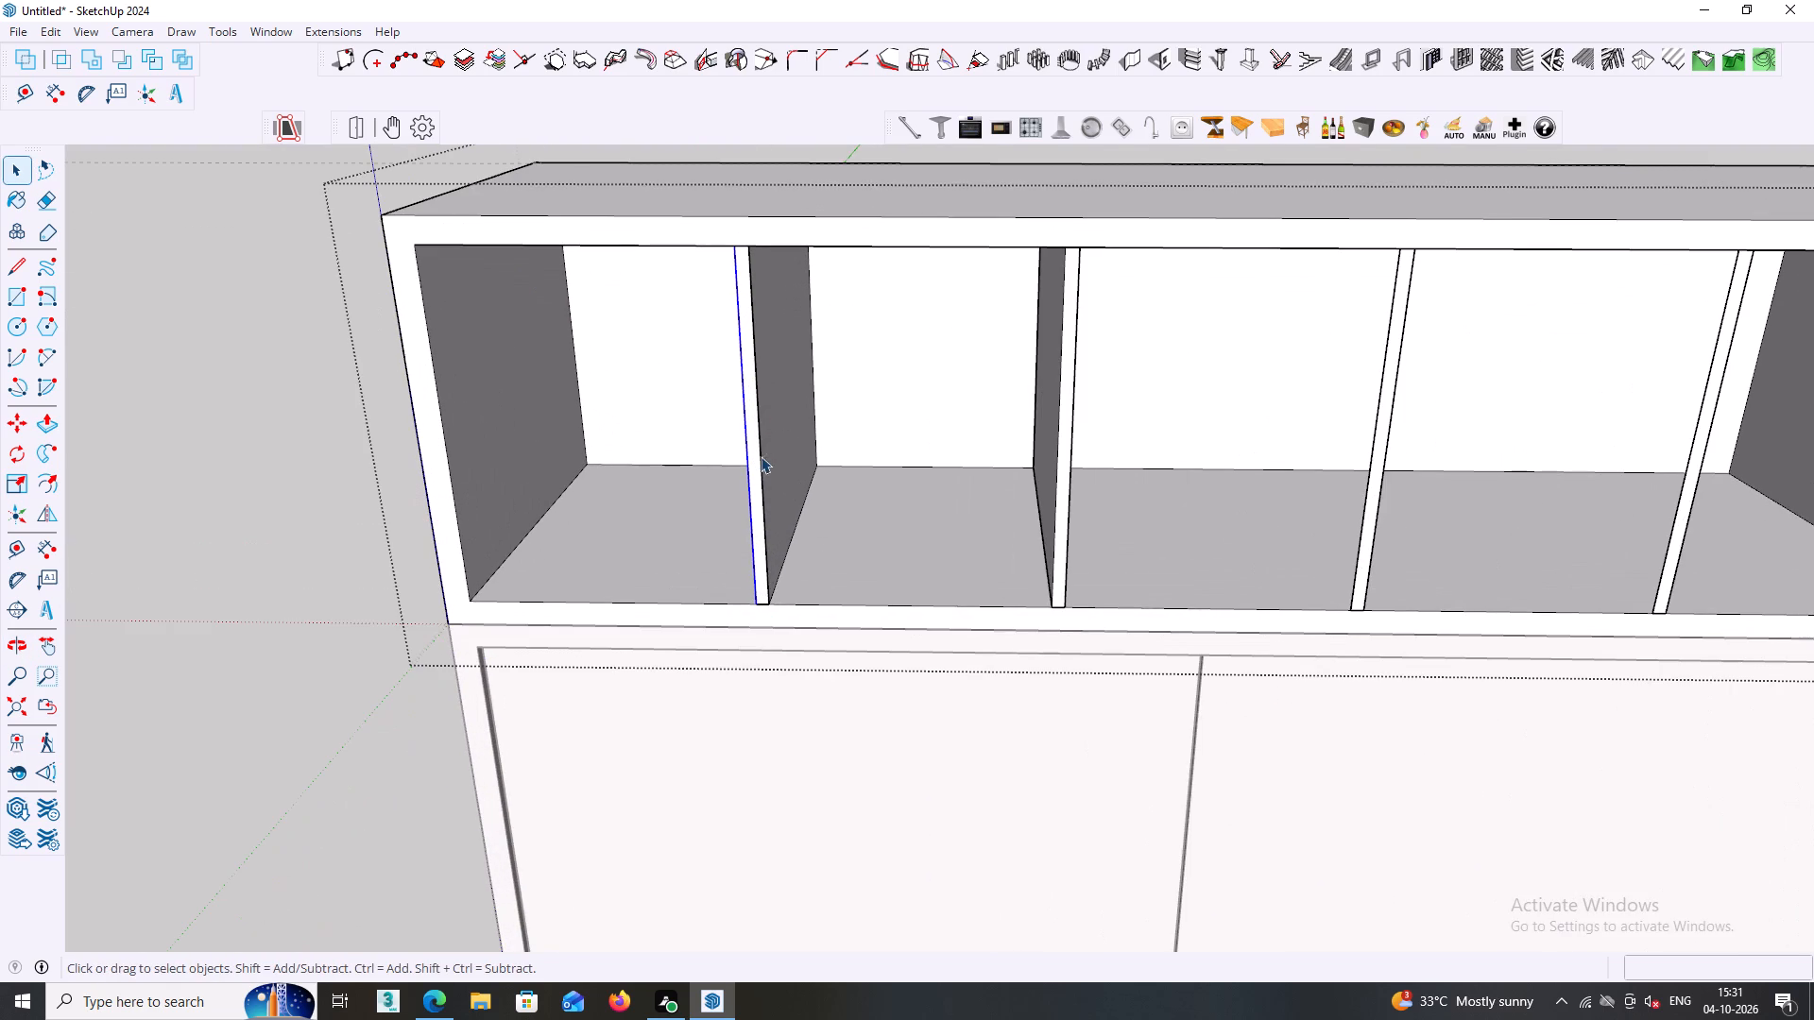
double_click(773, 450)
double_click(759, 450)
click(759, 450)
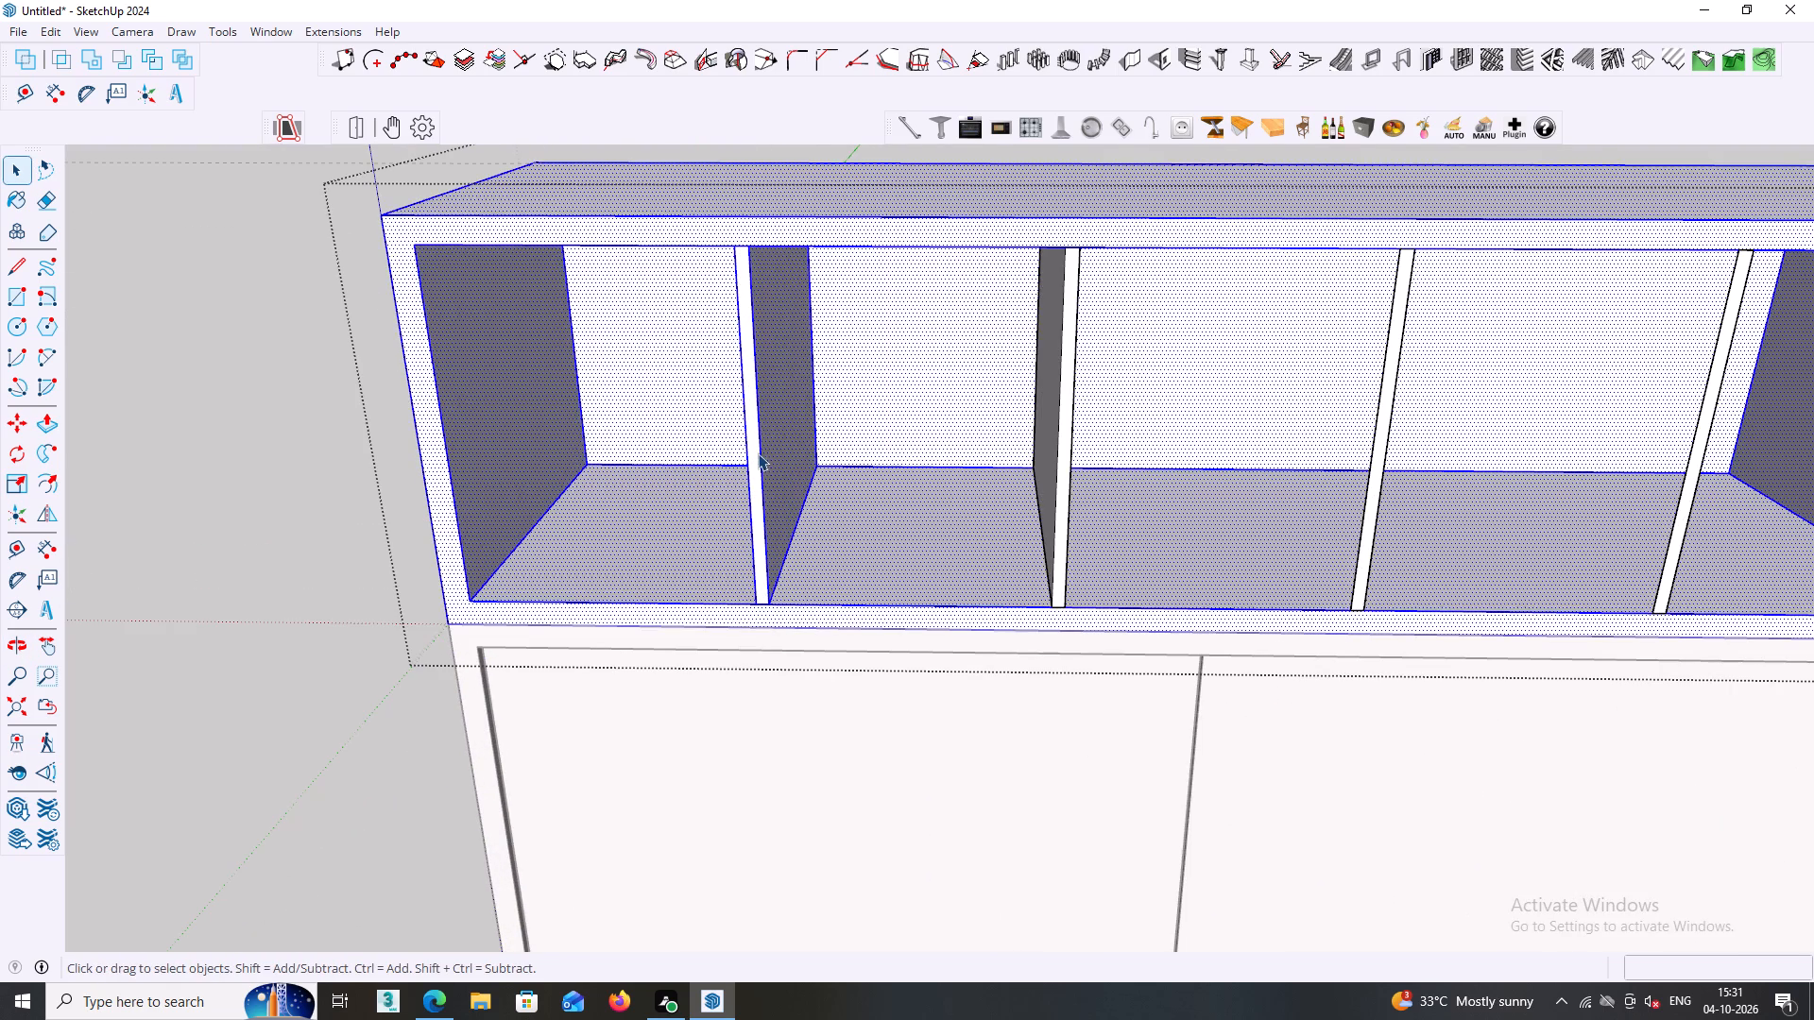
scroll(759, 453, down, 2)
double_click(759, 456)
double_click(755, 465)
middle_drag(761, 461, 767, 461)
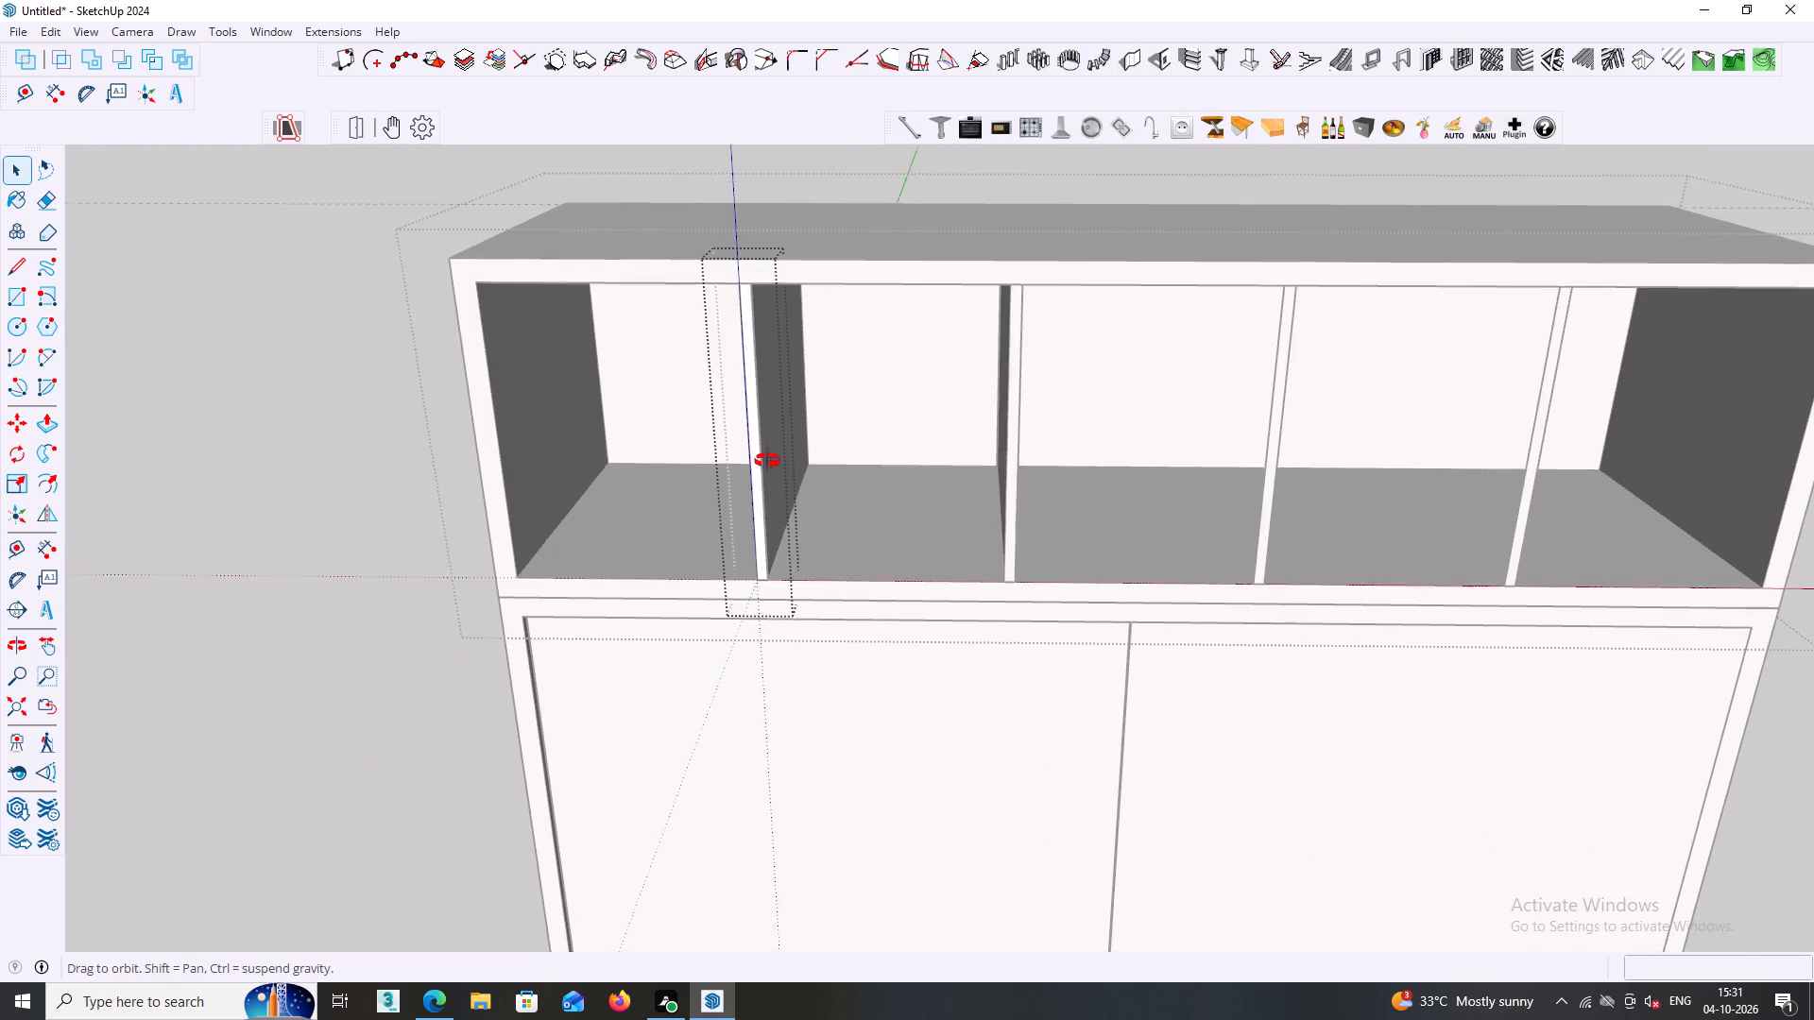
middle_drag(767, 461, 946, 458)
click(353, 500)
scroll(856, 466, down, 3)
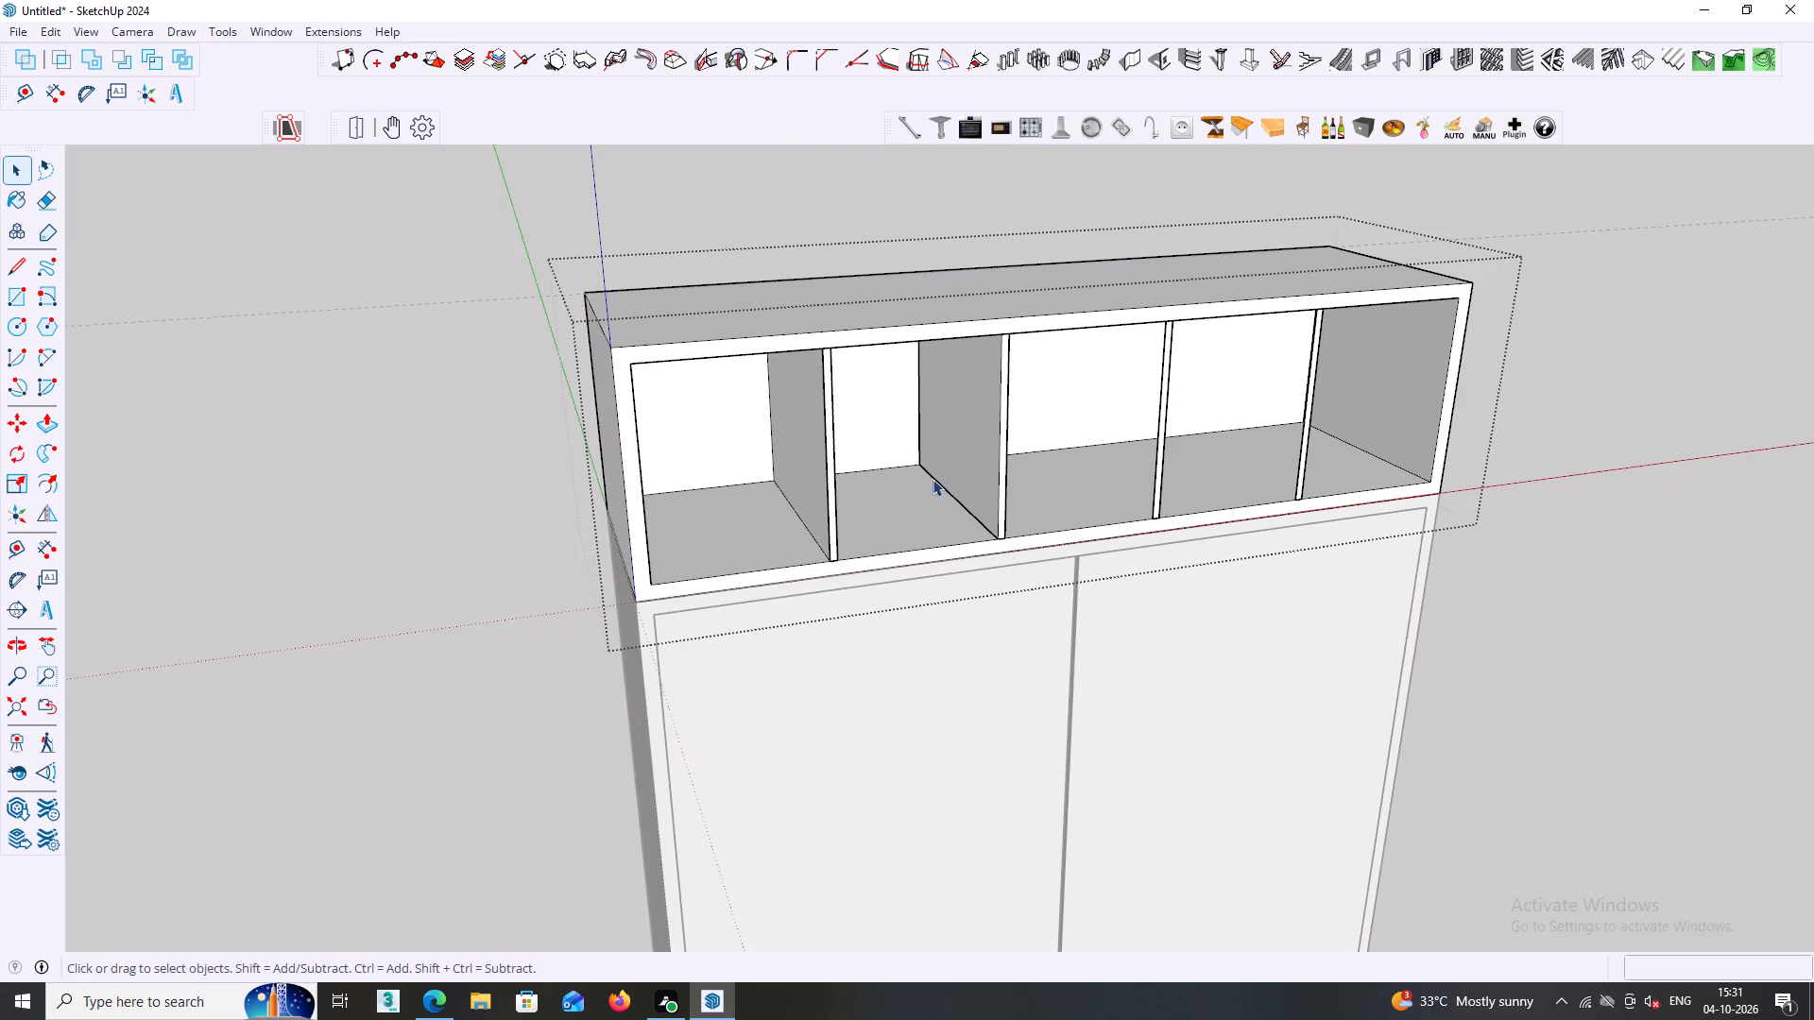
Push the third partition strip's face back to the loft's rear panel and leave its group.
shift+middle_drag(985, 484, 518, 535)
scroll(625, 514, up, 2)
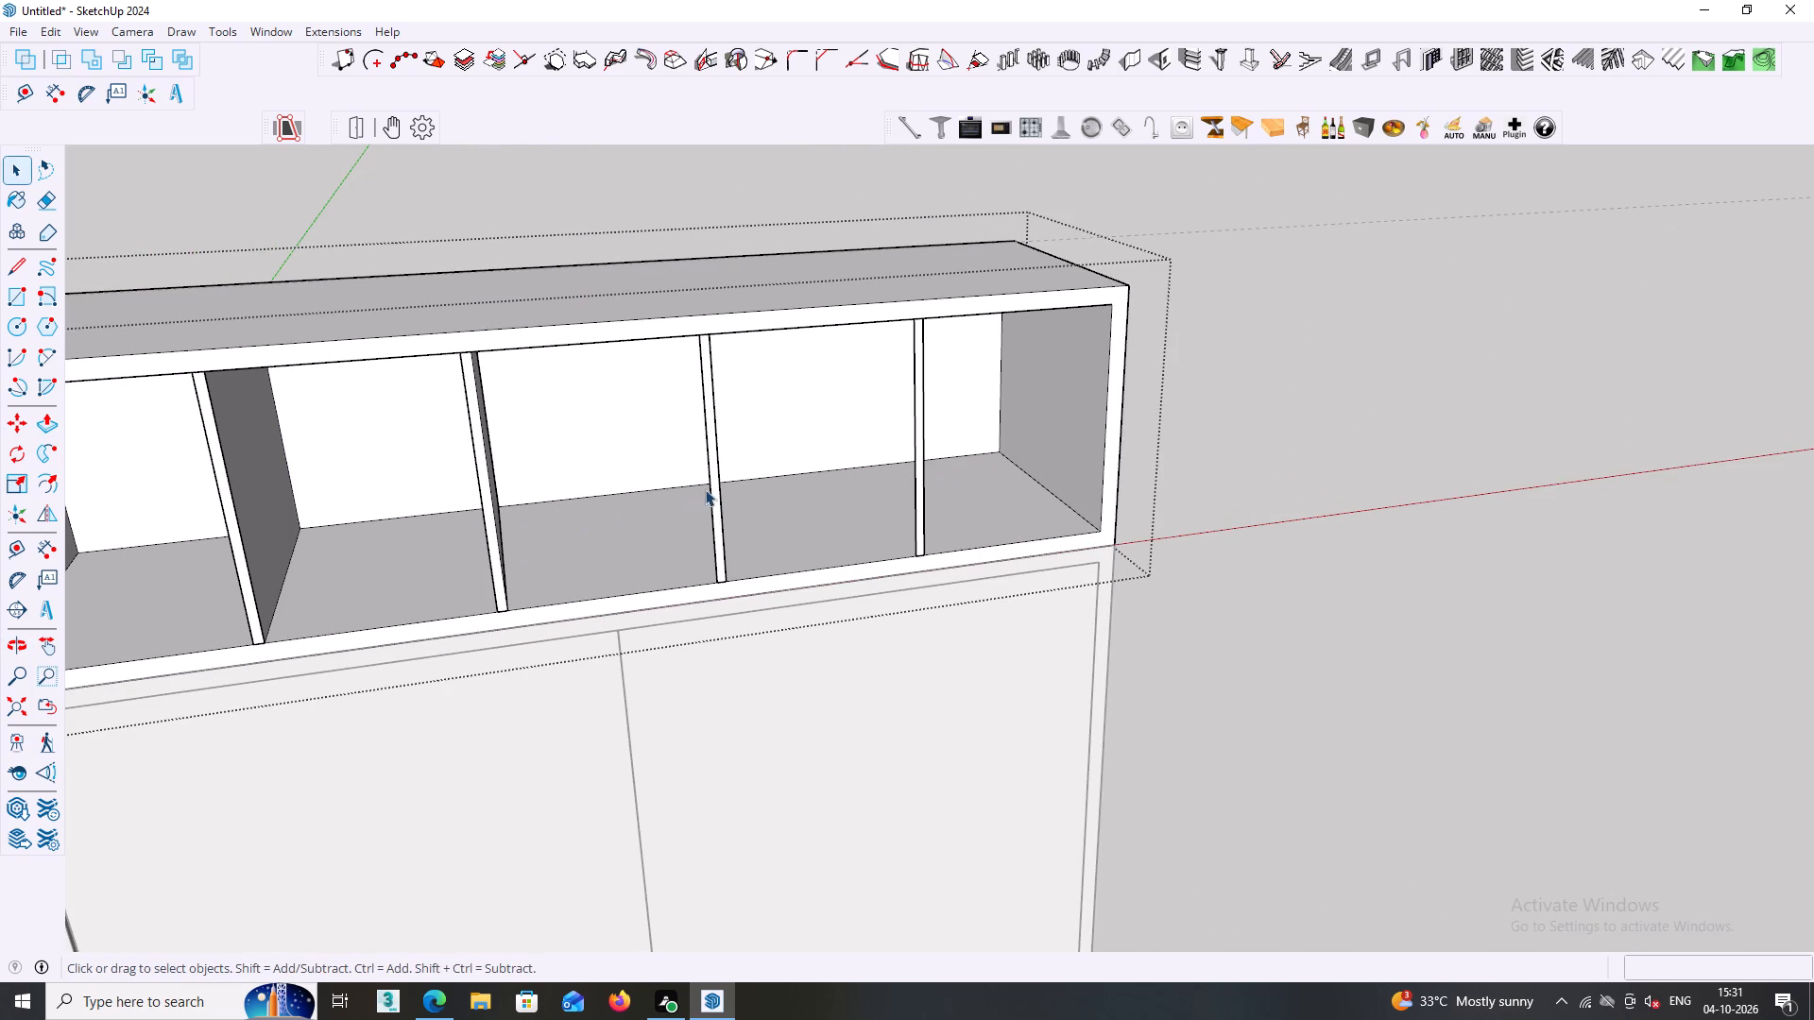
click(711, 489)
middle_drag(713, 487, 672, 508)
scroll(700, 495, up, 3)
click(698, 491)
double_click(698, 492)
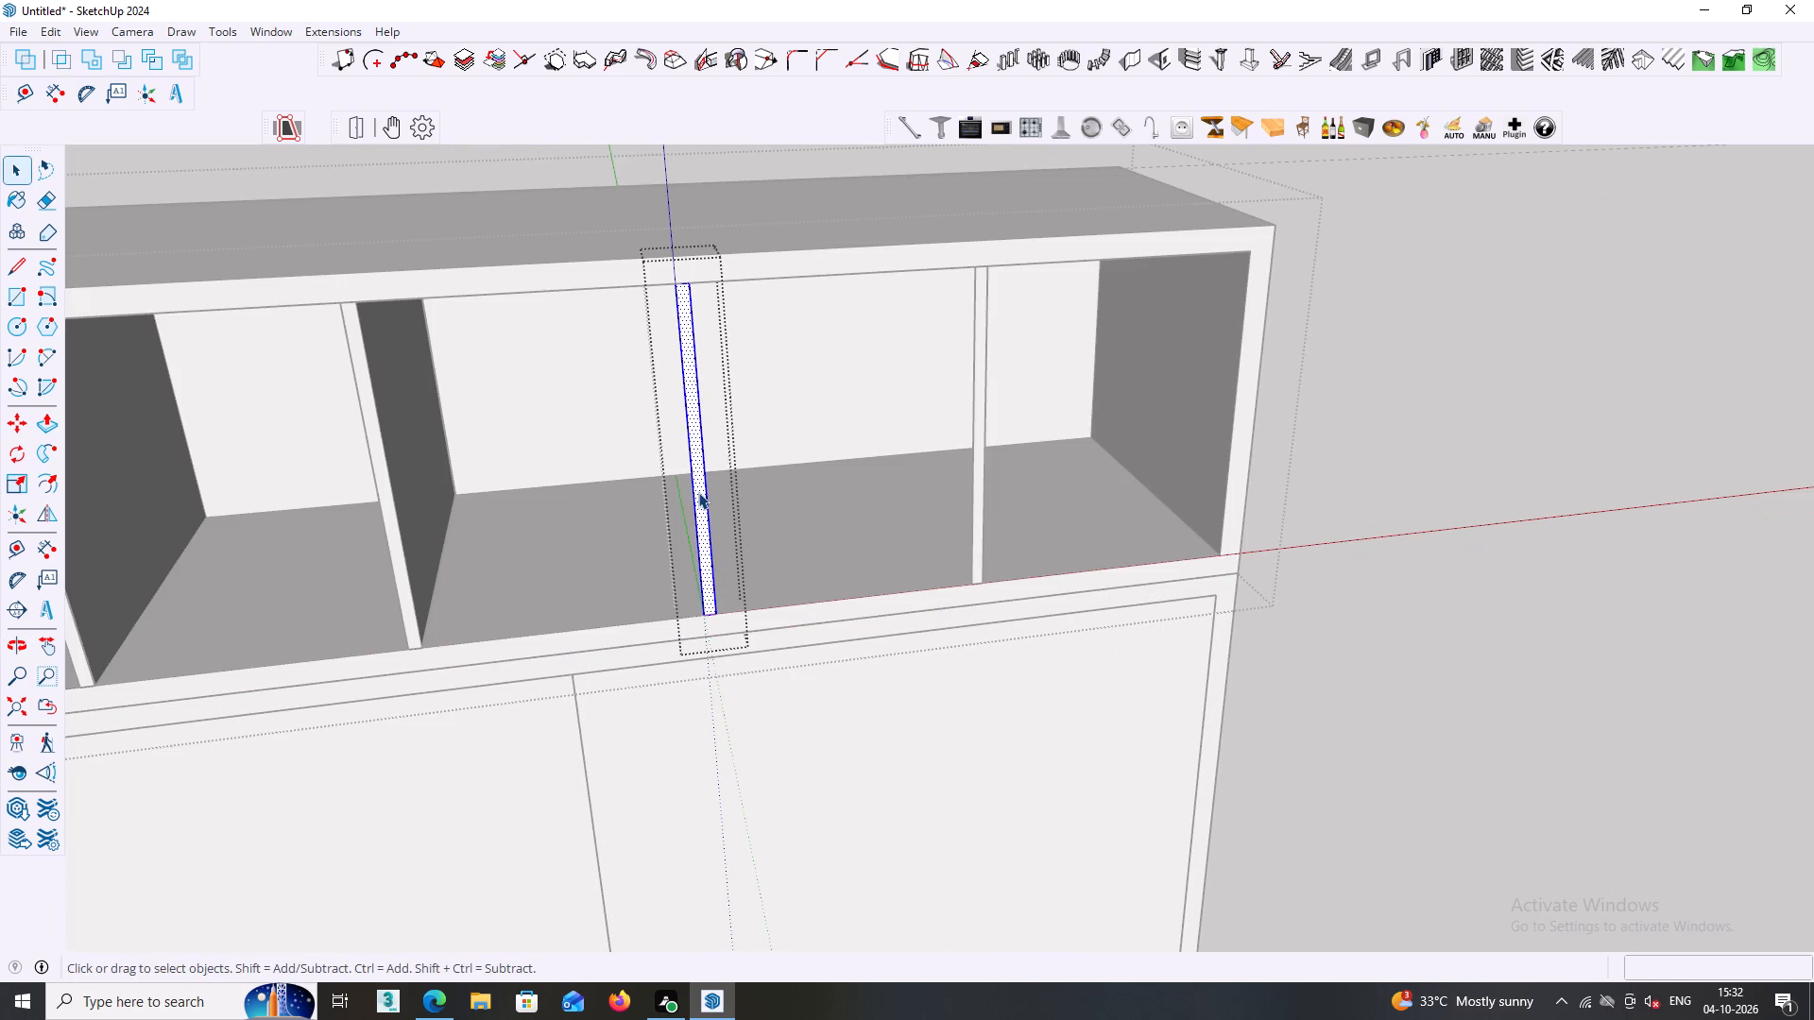
key(p)
click(698, 492)
middle_drag(704, 441, 498, 500)
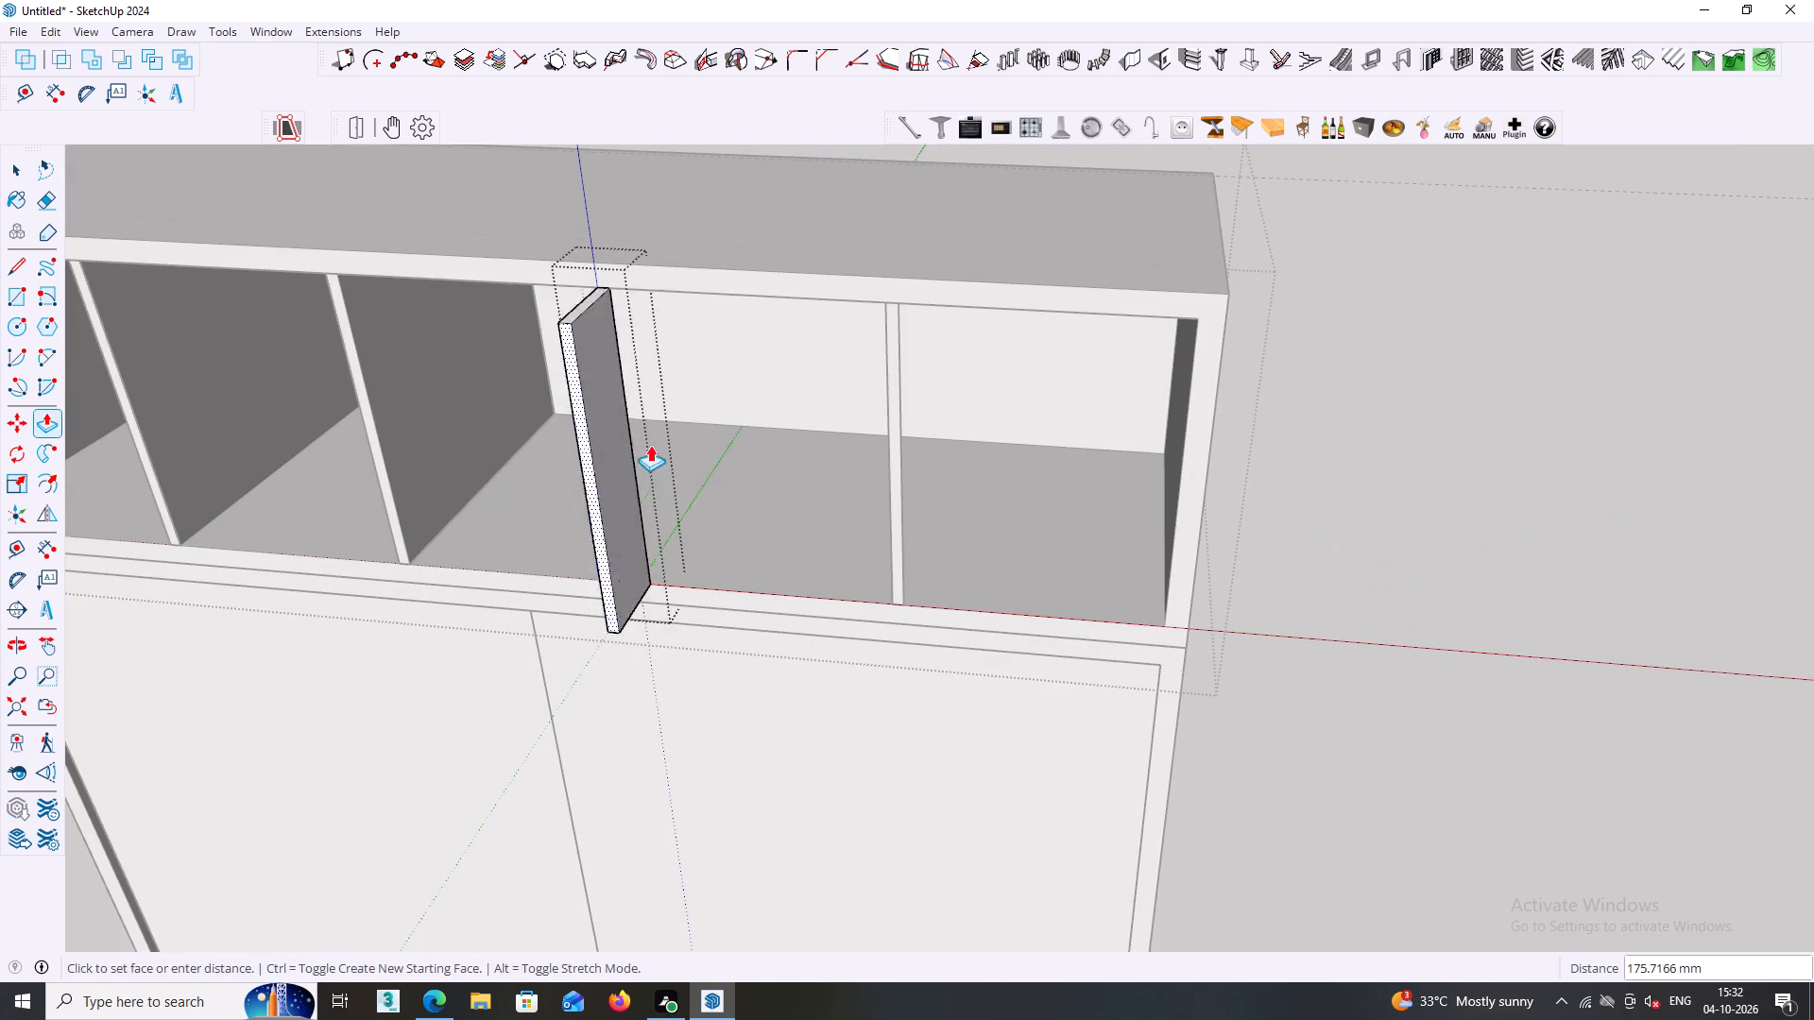
click(751, 425)
key(space)
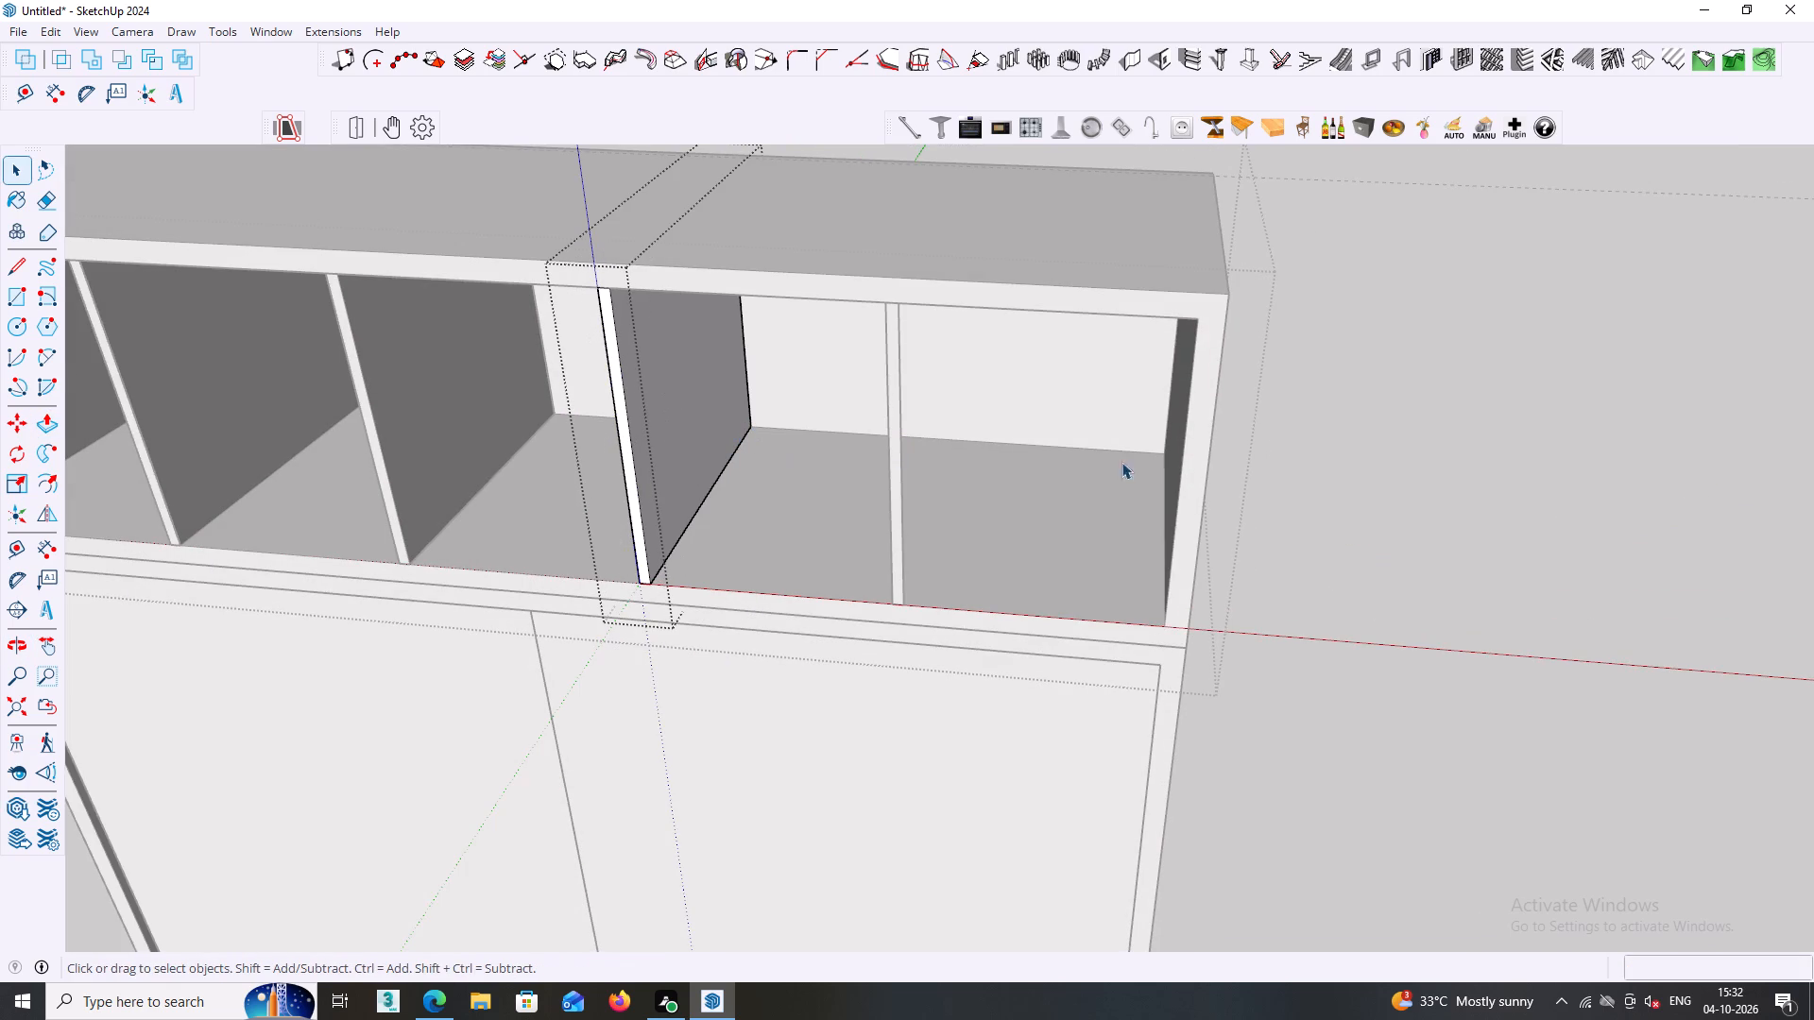
click(1191, 453)
Extend the fourth partition strip 591.6 mm back to the rear panel, leaving its group and the loft group.
scroll(928, 479, up, 3)
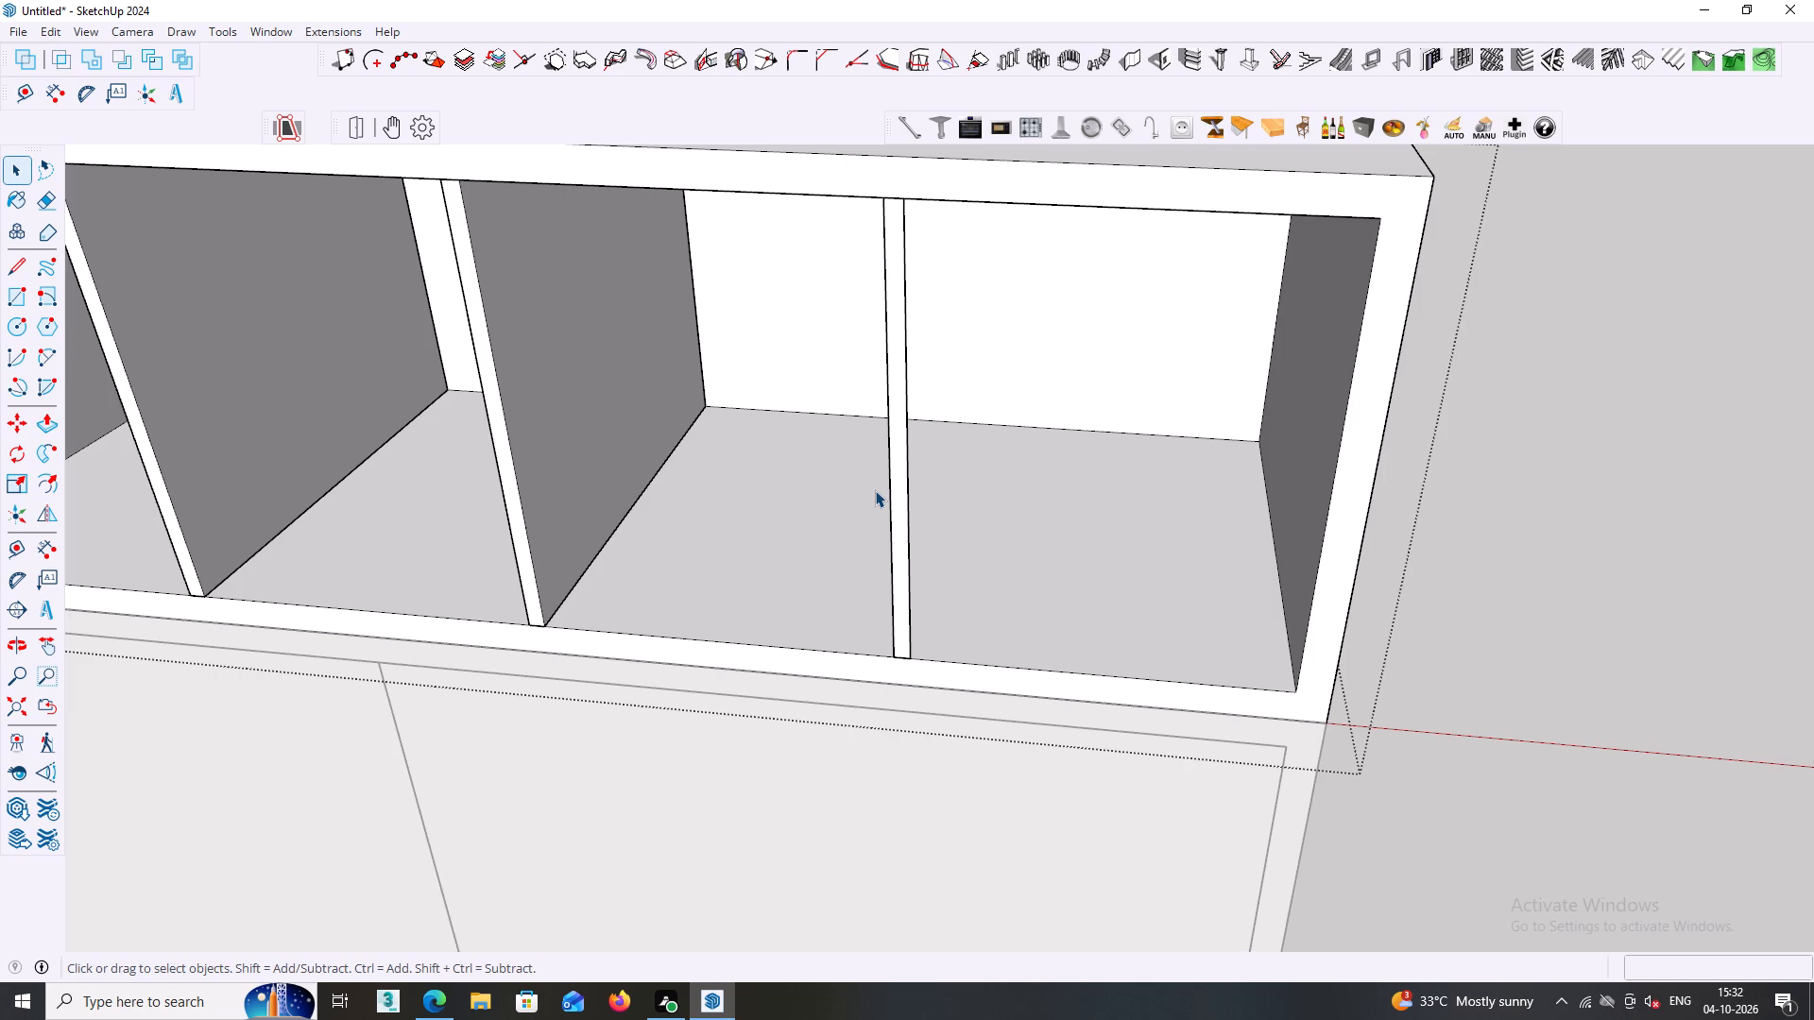
scroll(894, 529, up, 2)
middle_drag(894, 552, 881, 591)
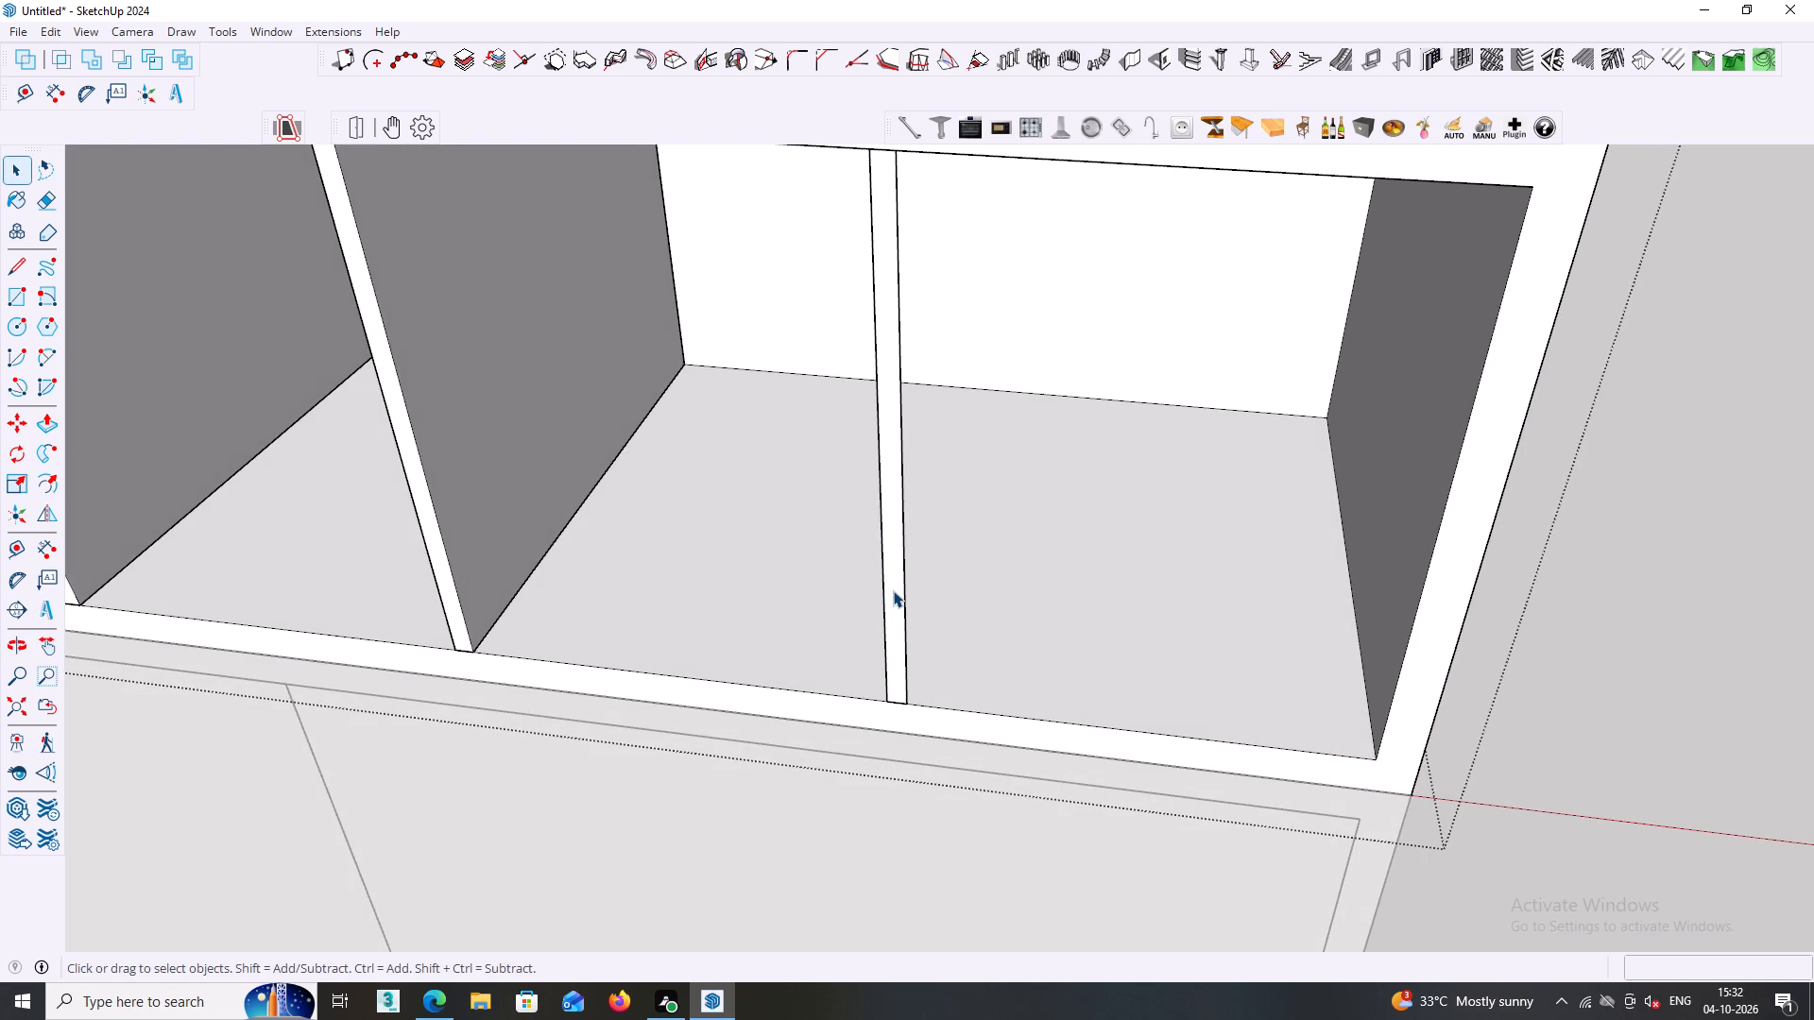
click(893, 590)
double_click(893, 590)
click(895, 592)
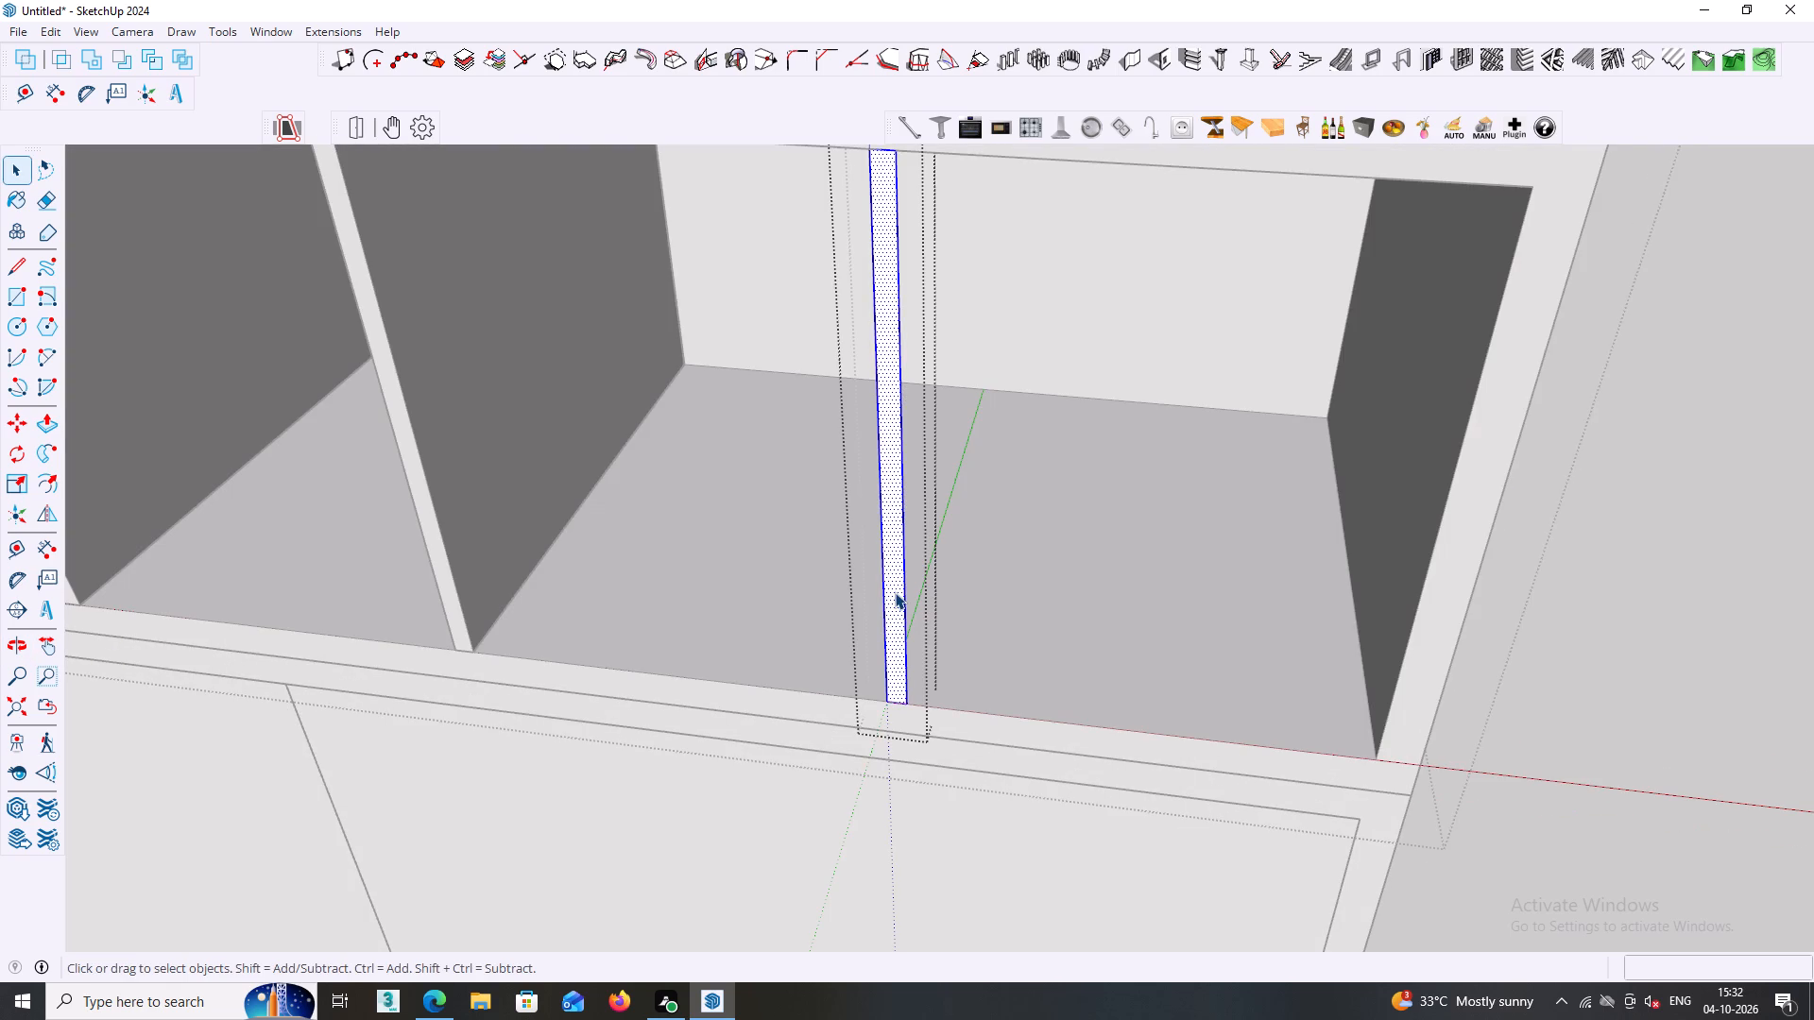
key(p)
click(895, 592)
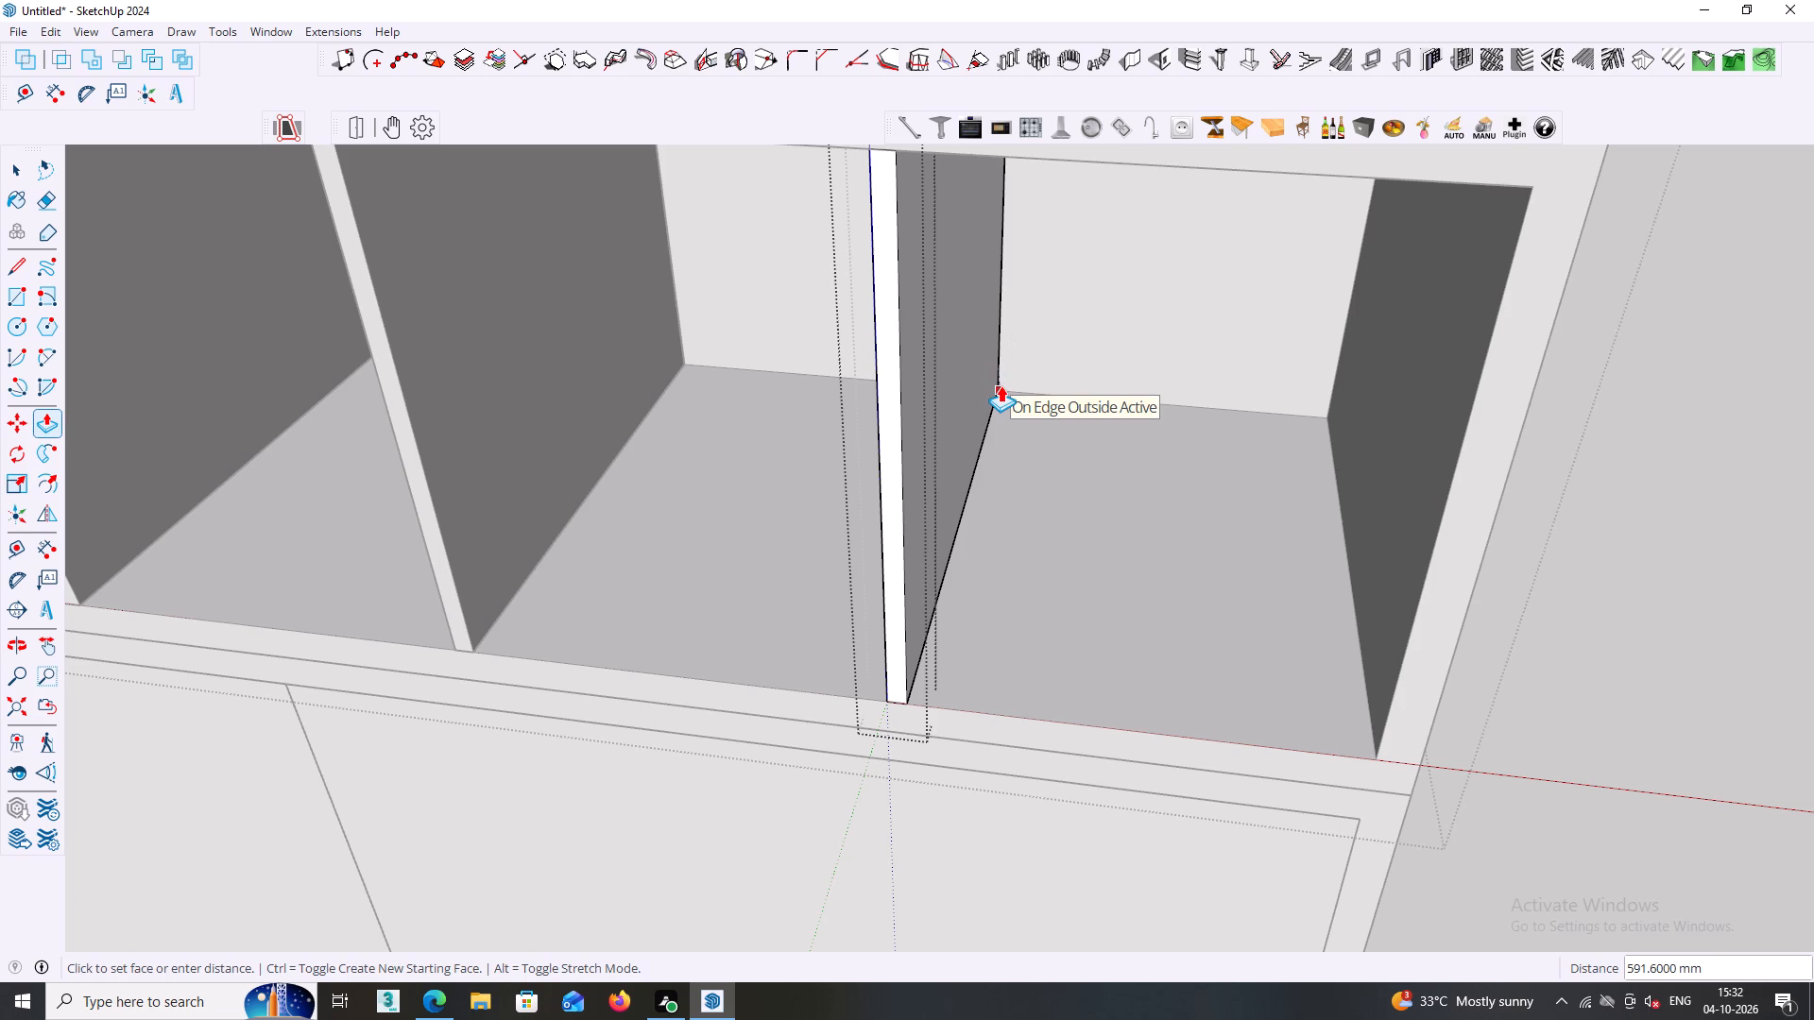
click(1001, 385)
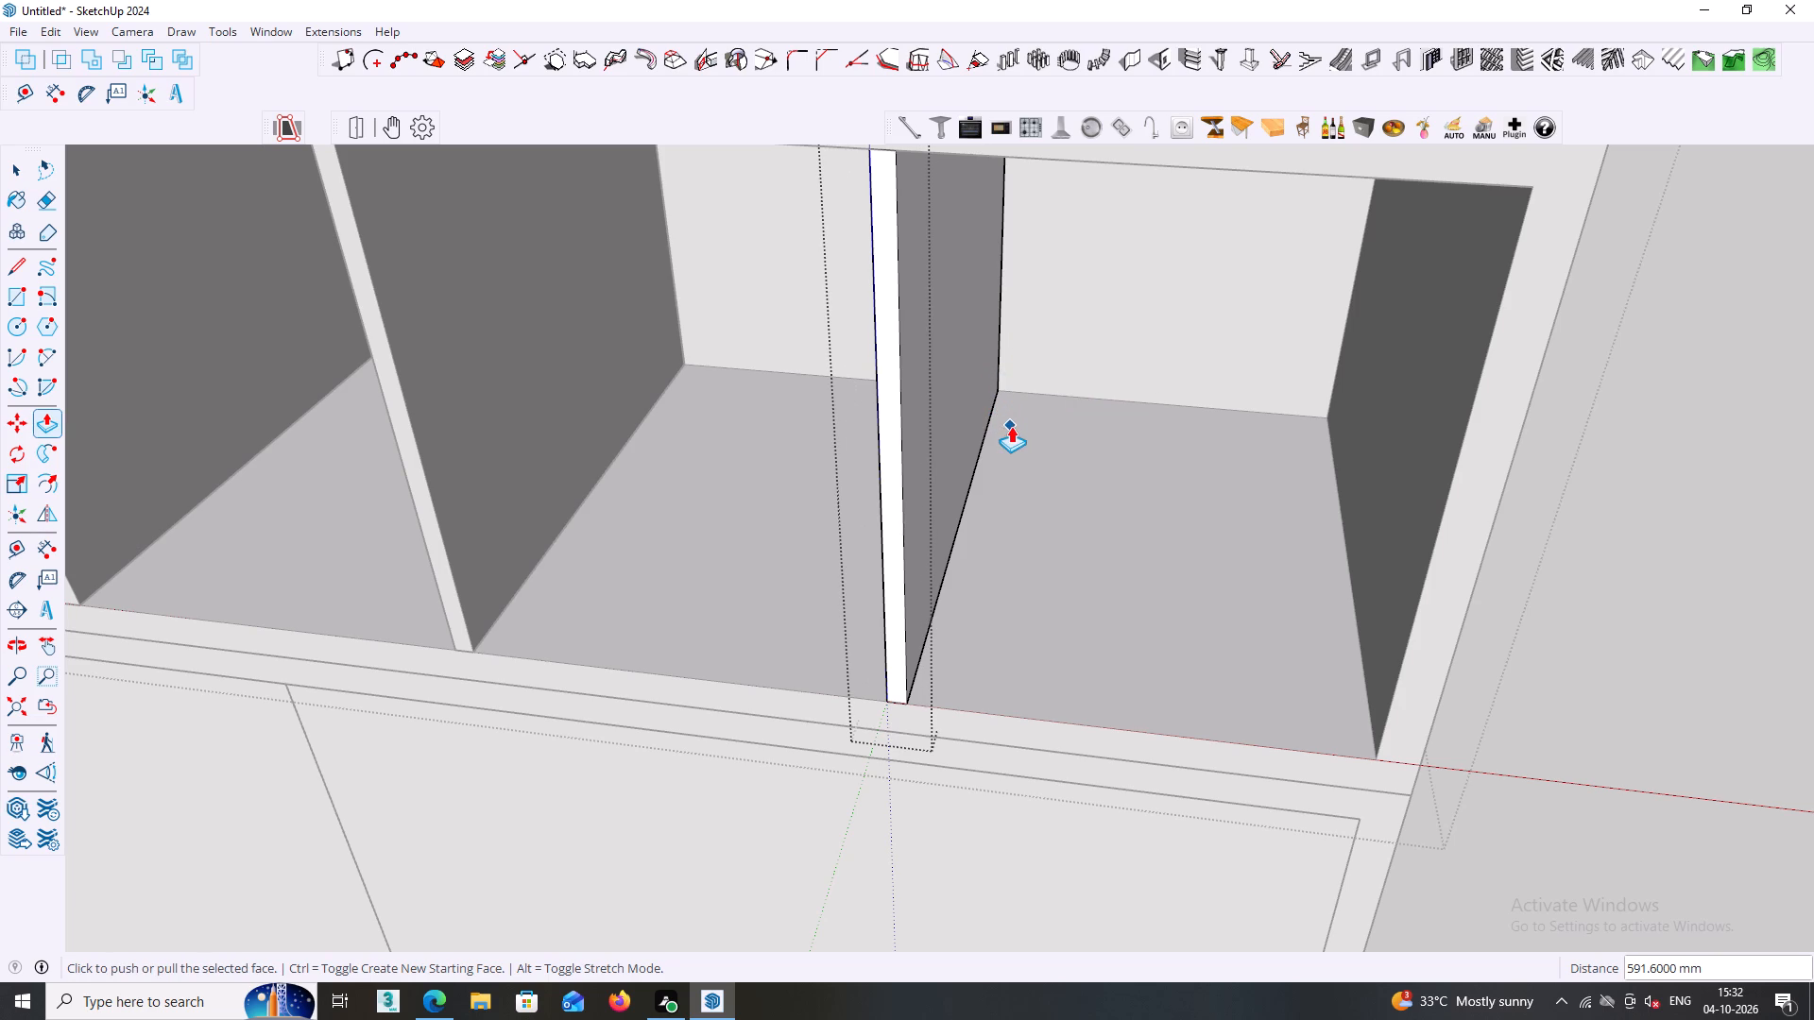
key(space)
scroll(1018, 461, down, 2)
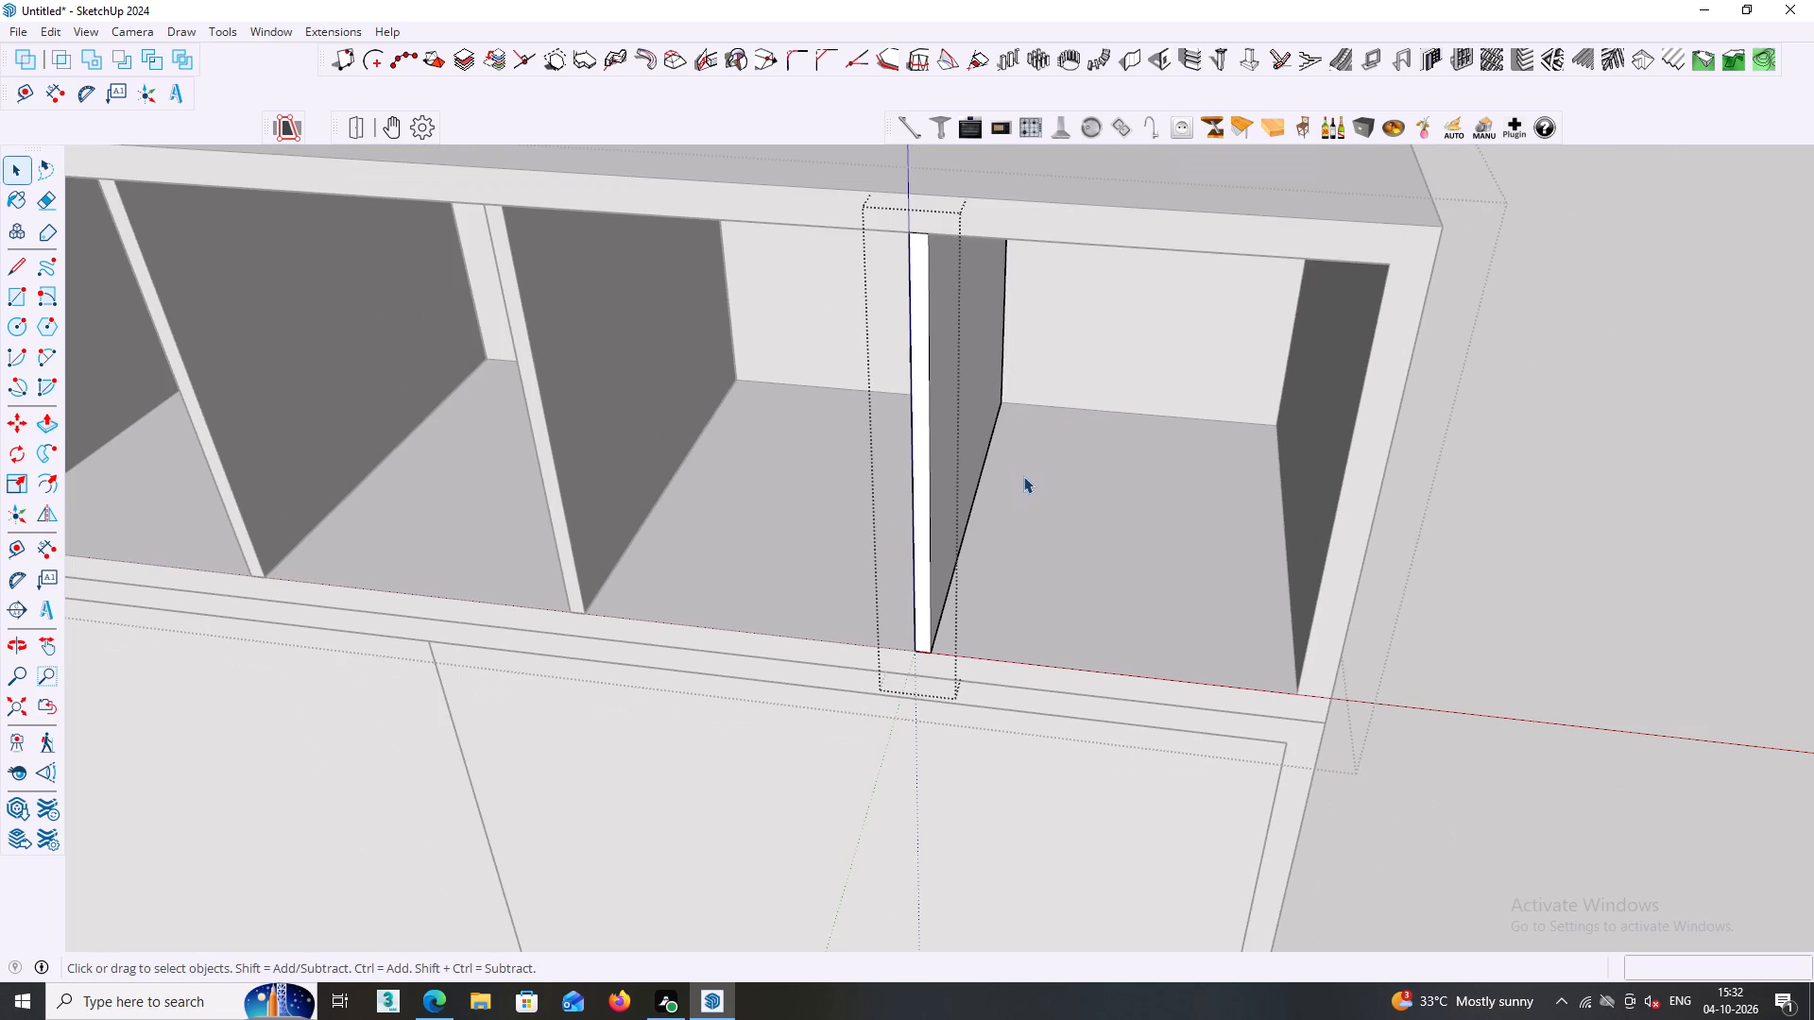
scroll(1025, 484, down, 7)
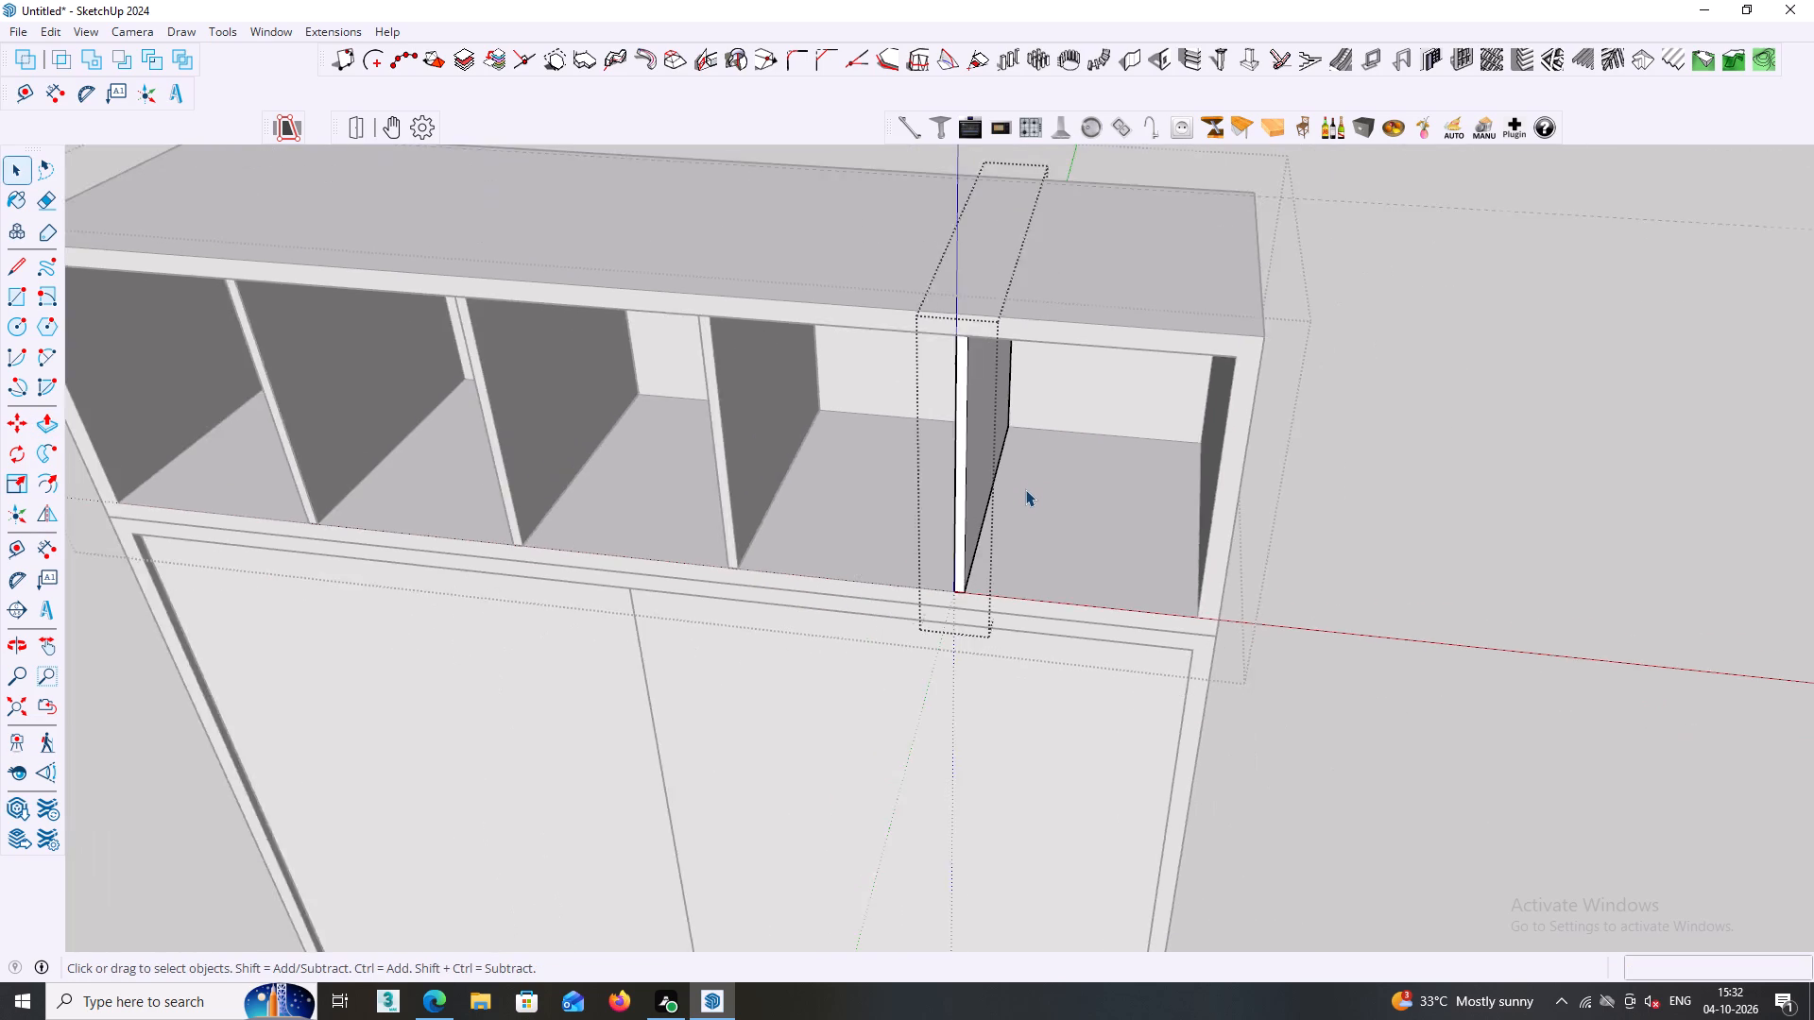
scroll(1025, 489, down, 3)
click(1290, 547)
middle_drag(1306, 520, 1313, 383)
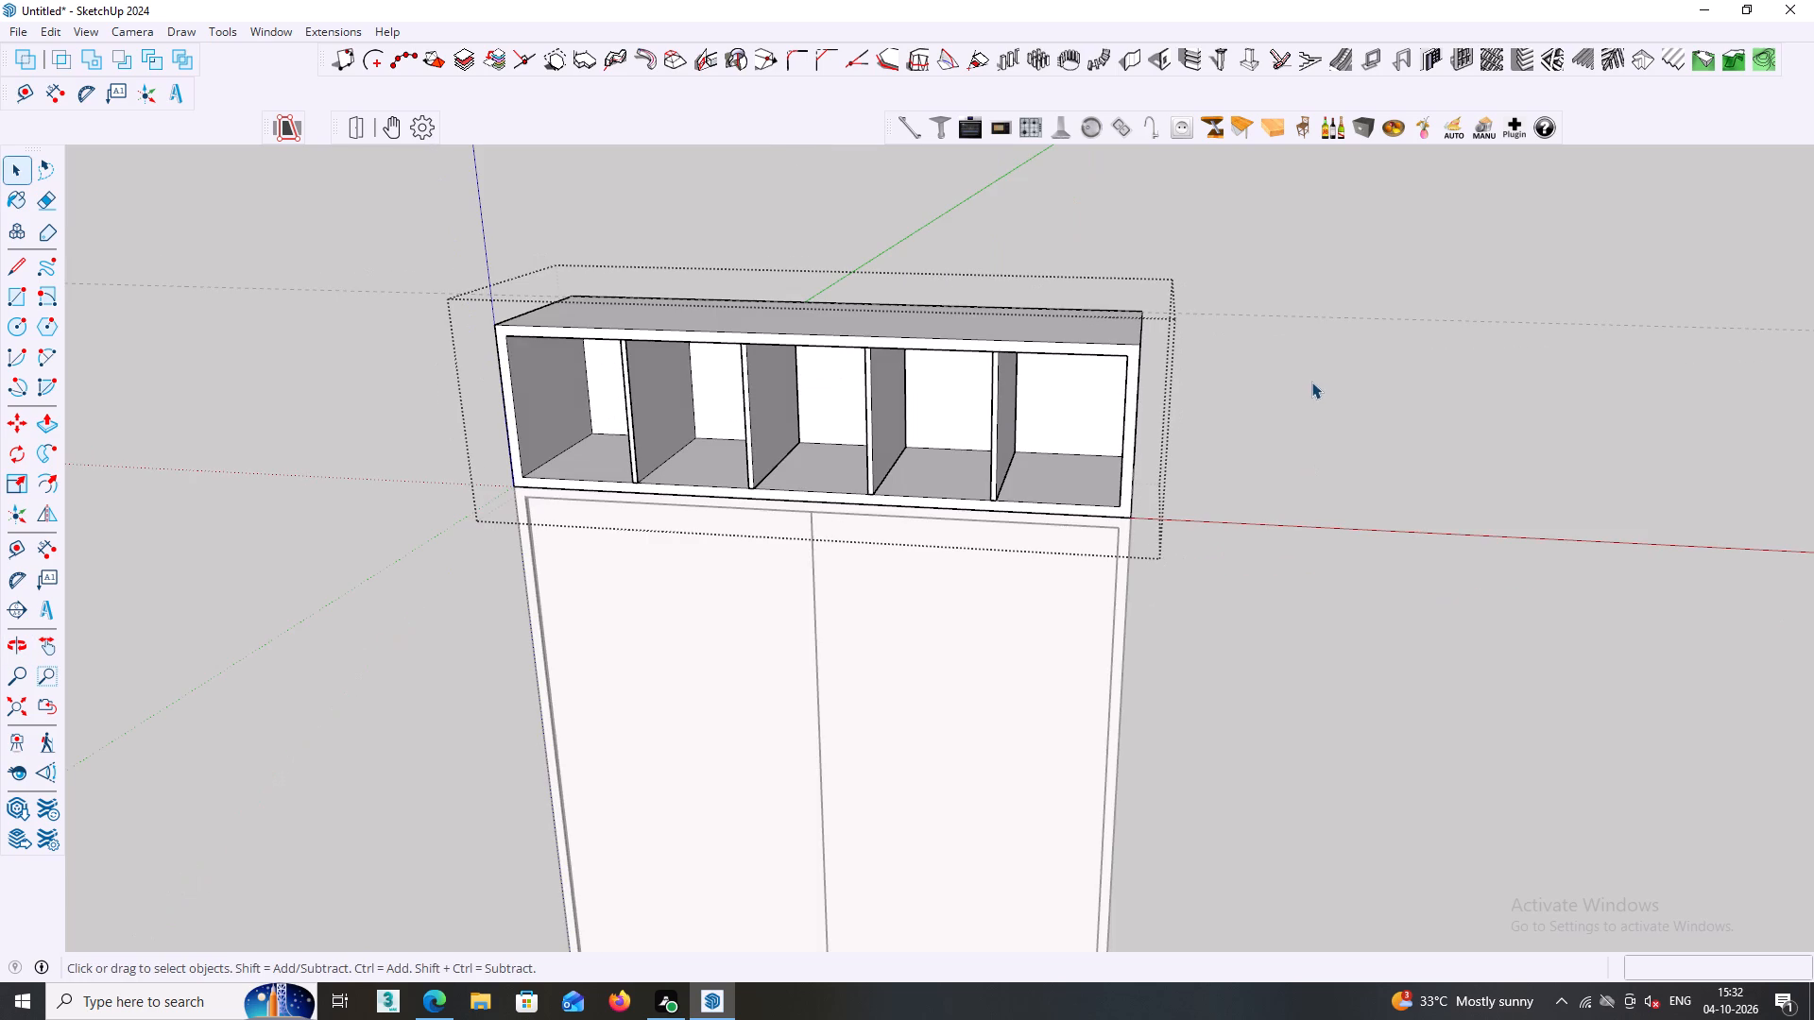
middle_drag(918, 617, 1149, 605)
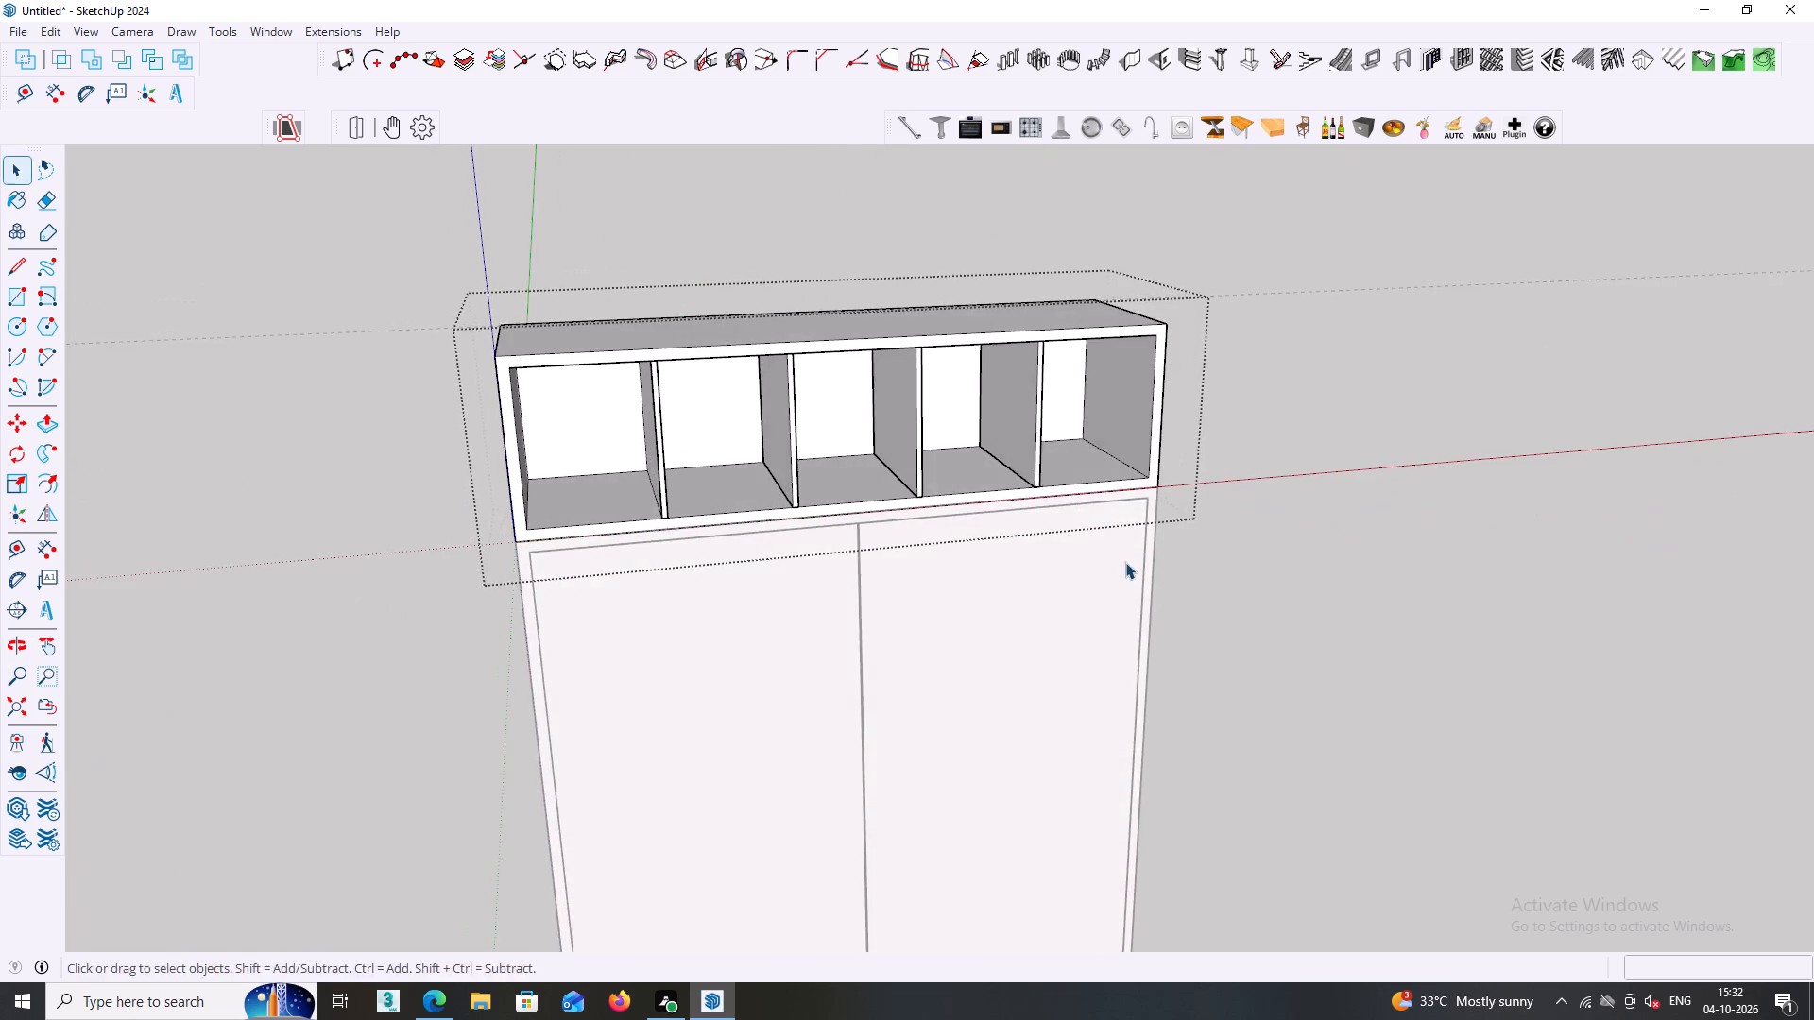
middle_drag(1121, 504, 1205, 490)
click(1452, 406)
middle_drag(1254, 412, 1348, 388)
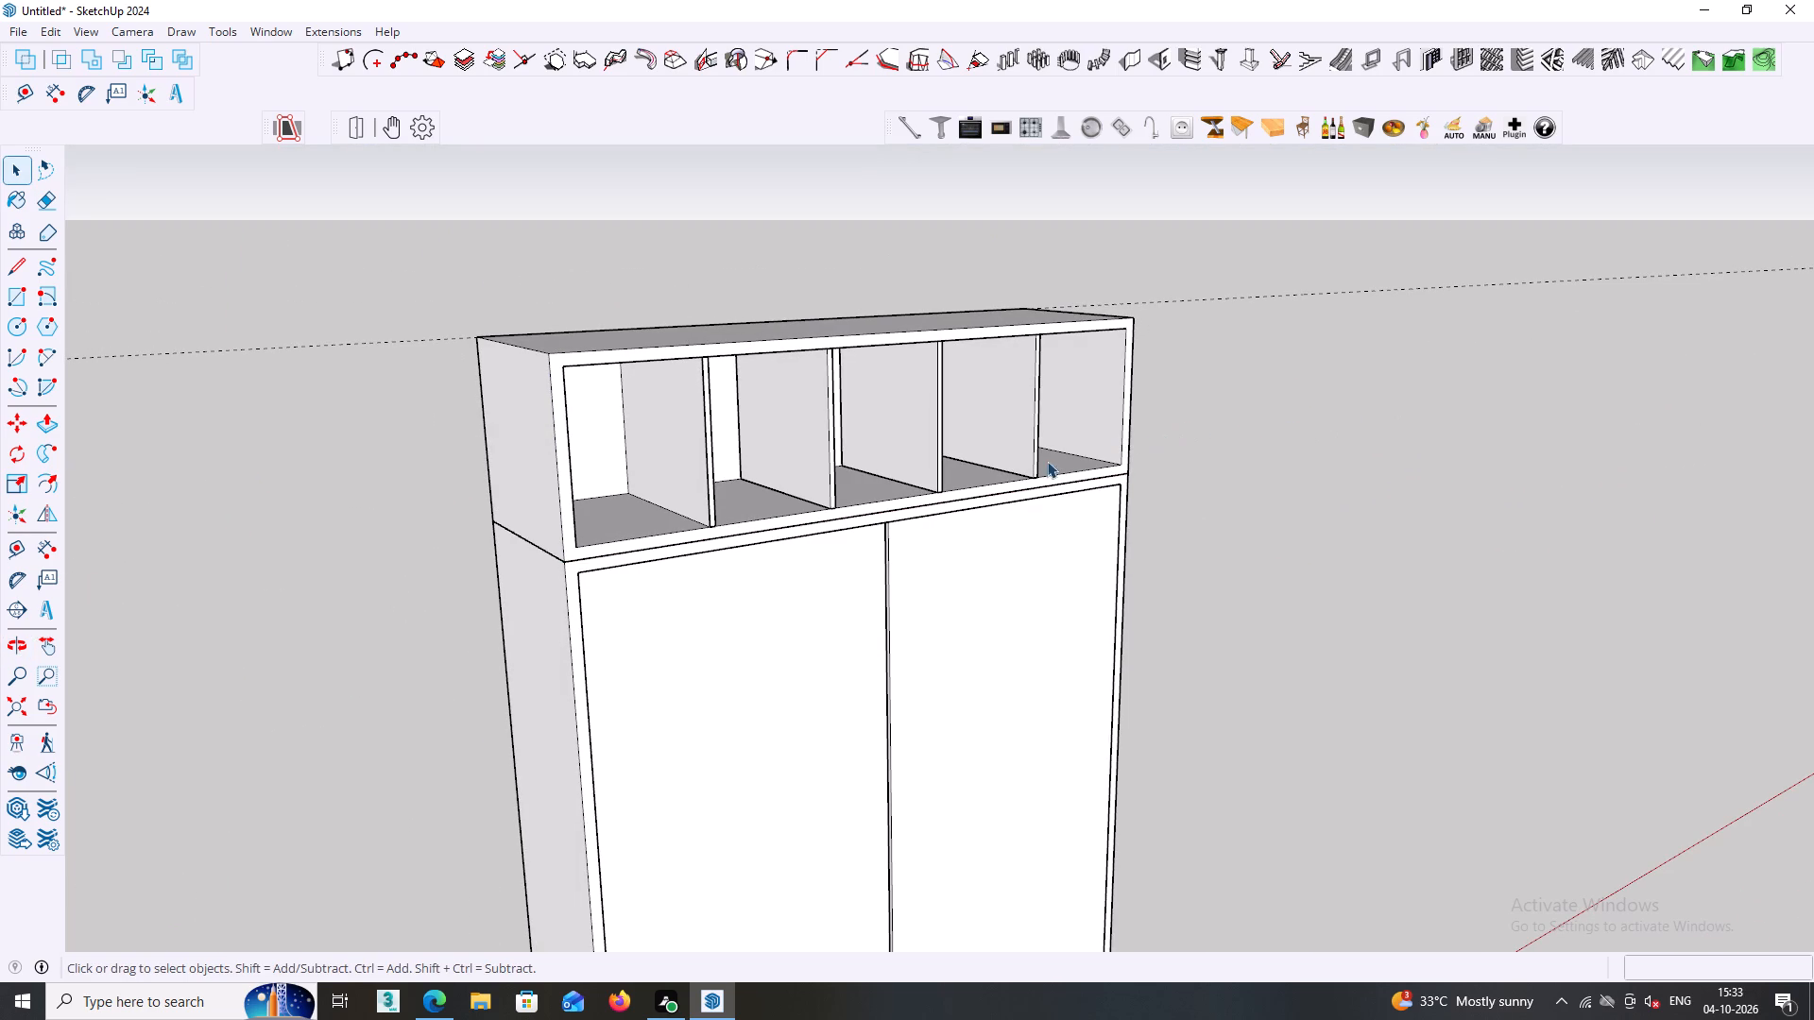
Examine the loft's five bays, partitions and back from several angles.
middle_drag(917, 464, 802, 410)
middle_drag(701, 352, 781, 481)
scroll(704, 364, down, 1)
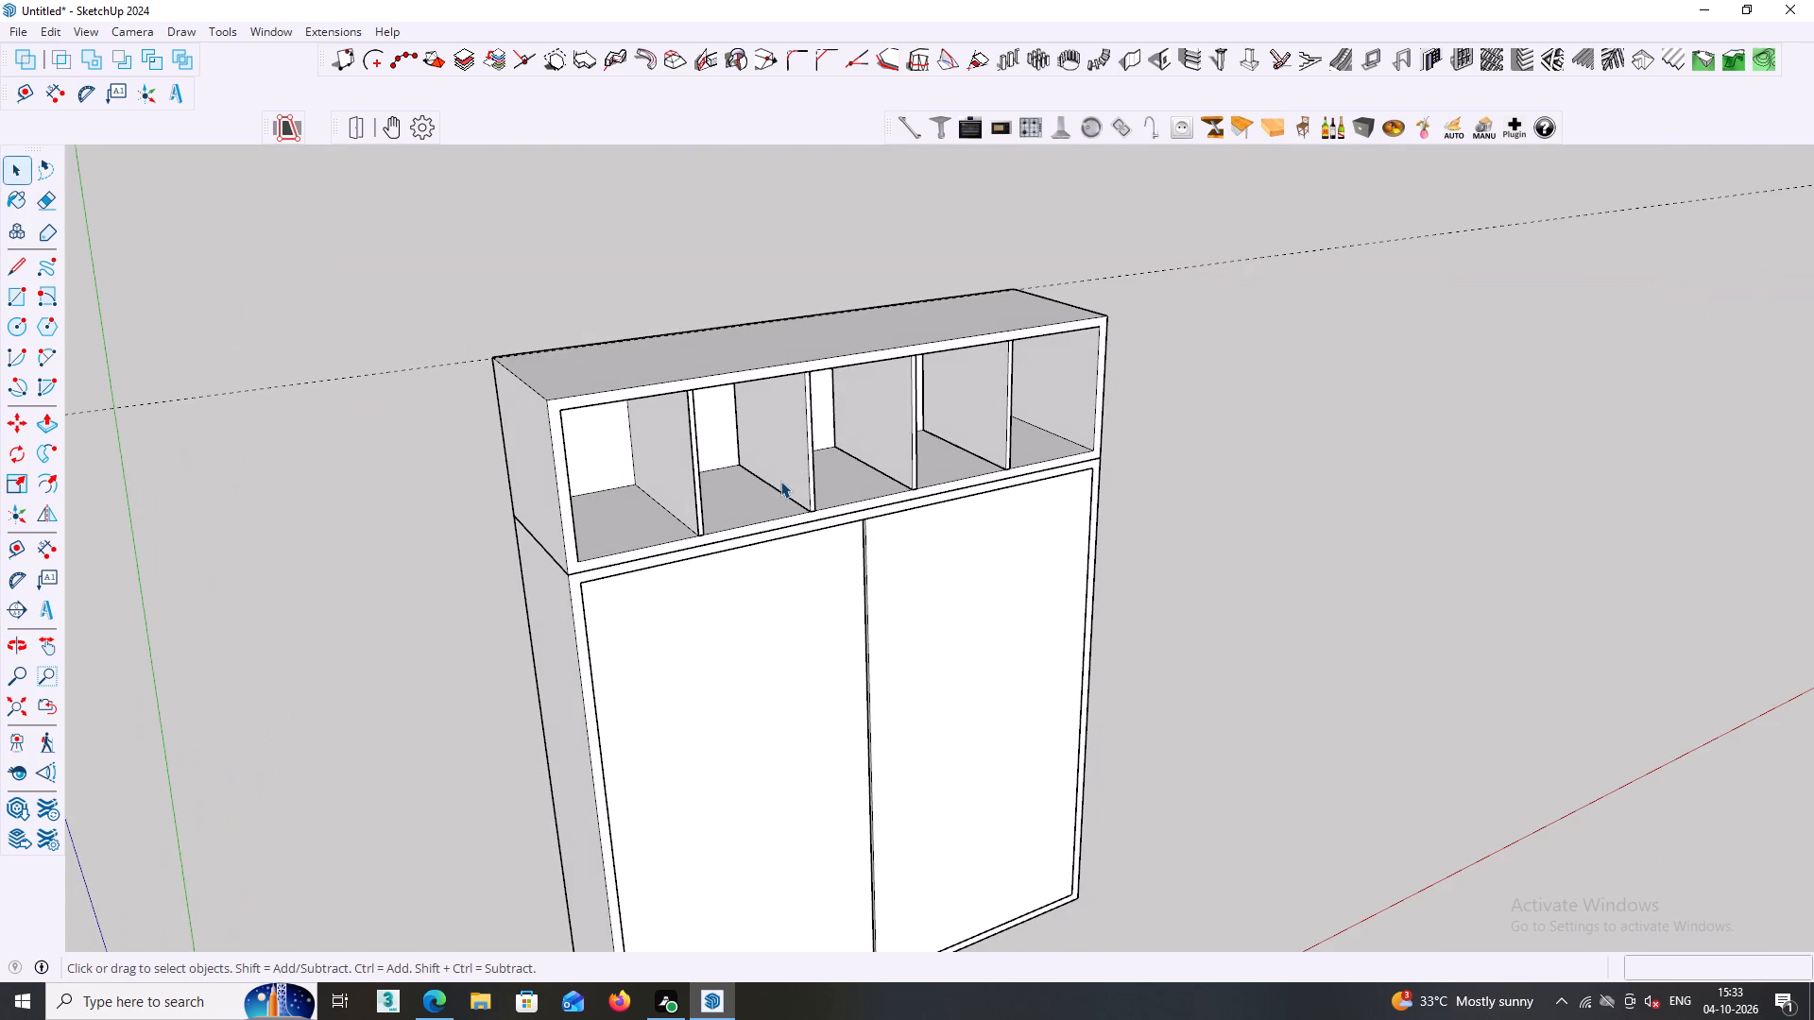
middle_drag(771, 496, 729, 534)
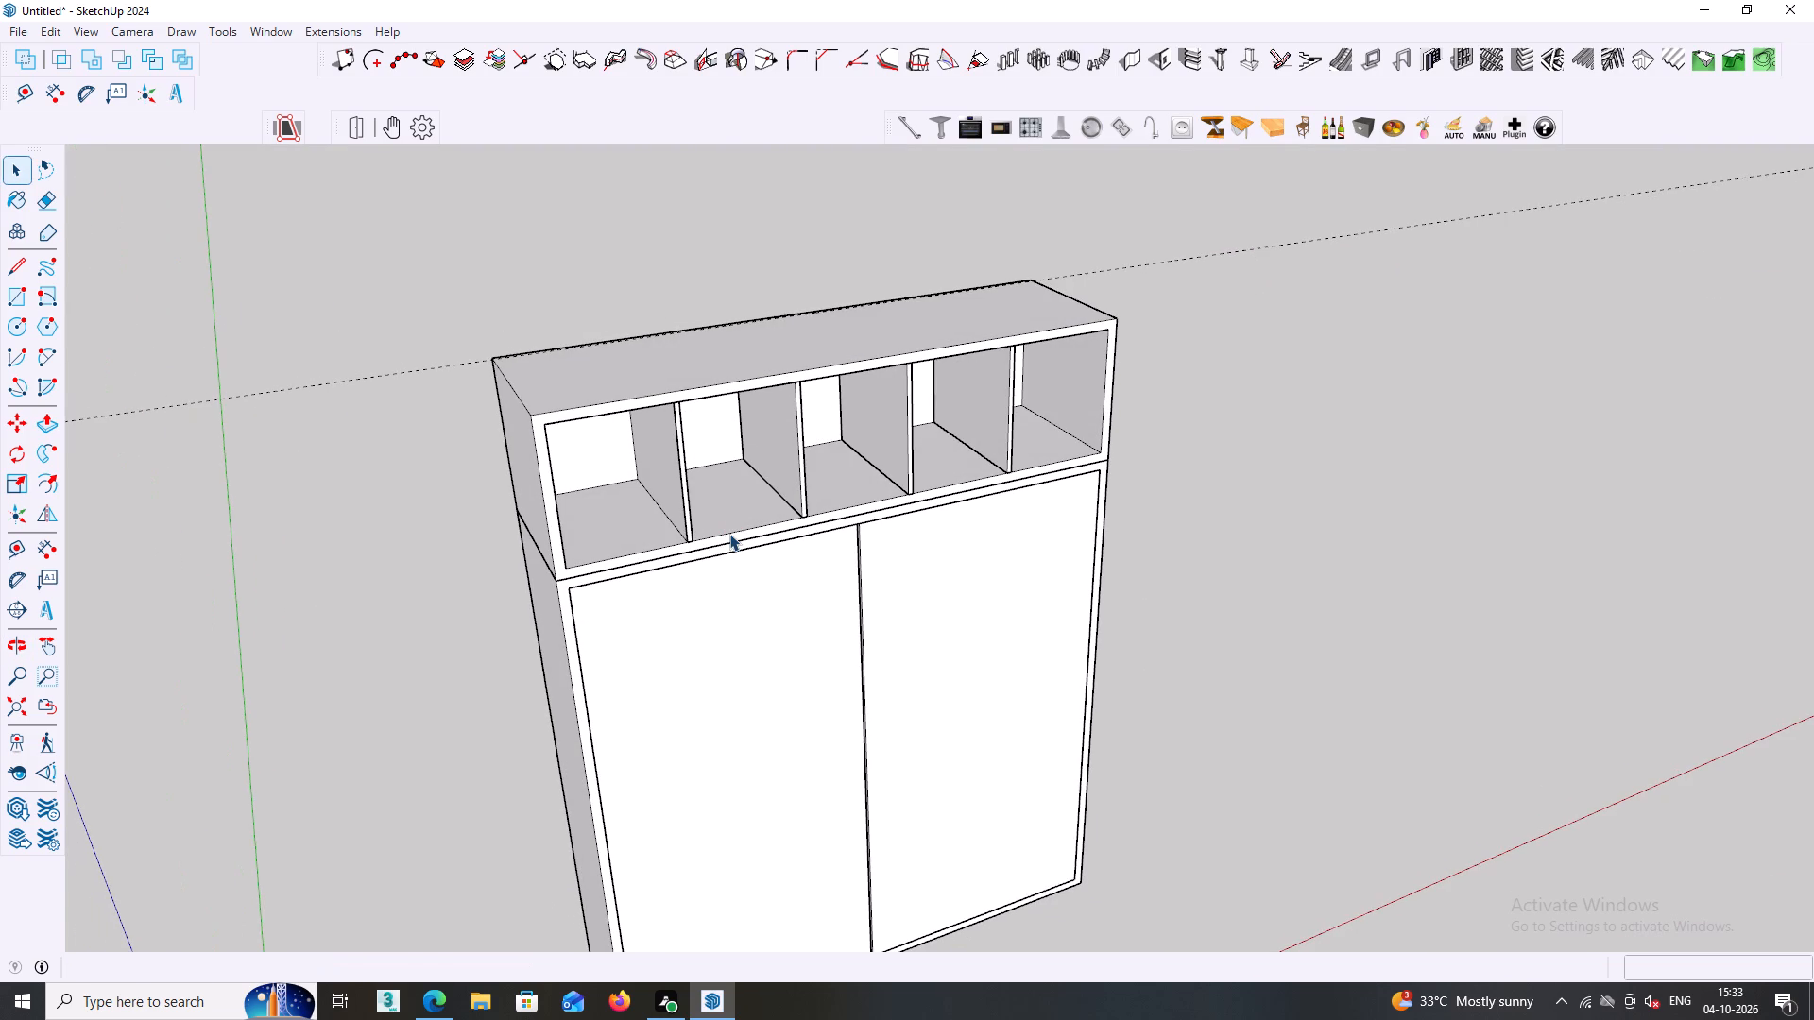
key(d)
middle_drag(705, 506, 668, 482)
scroll(582, 372, up, 1)
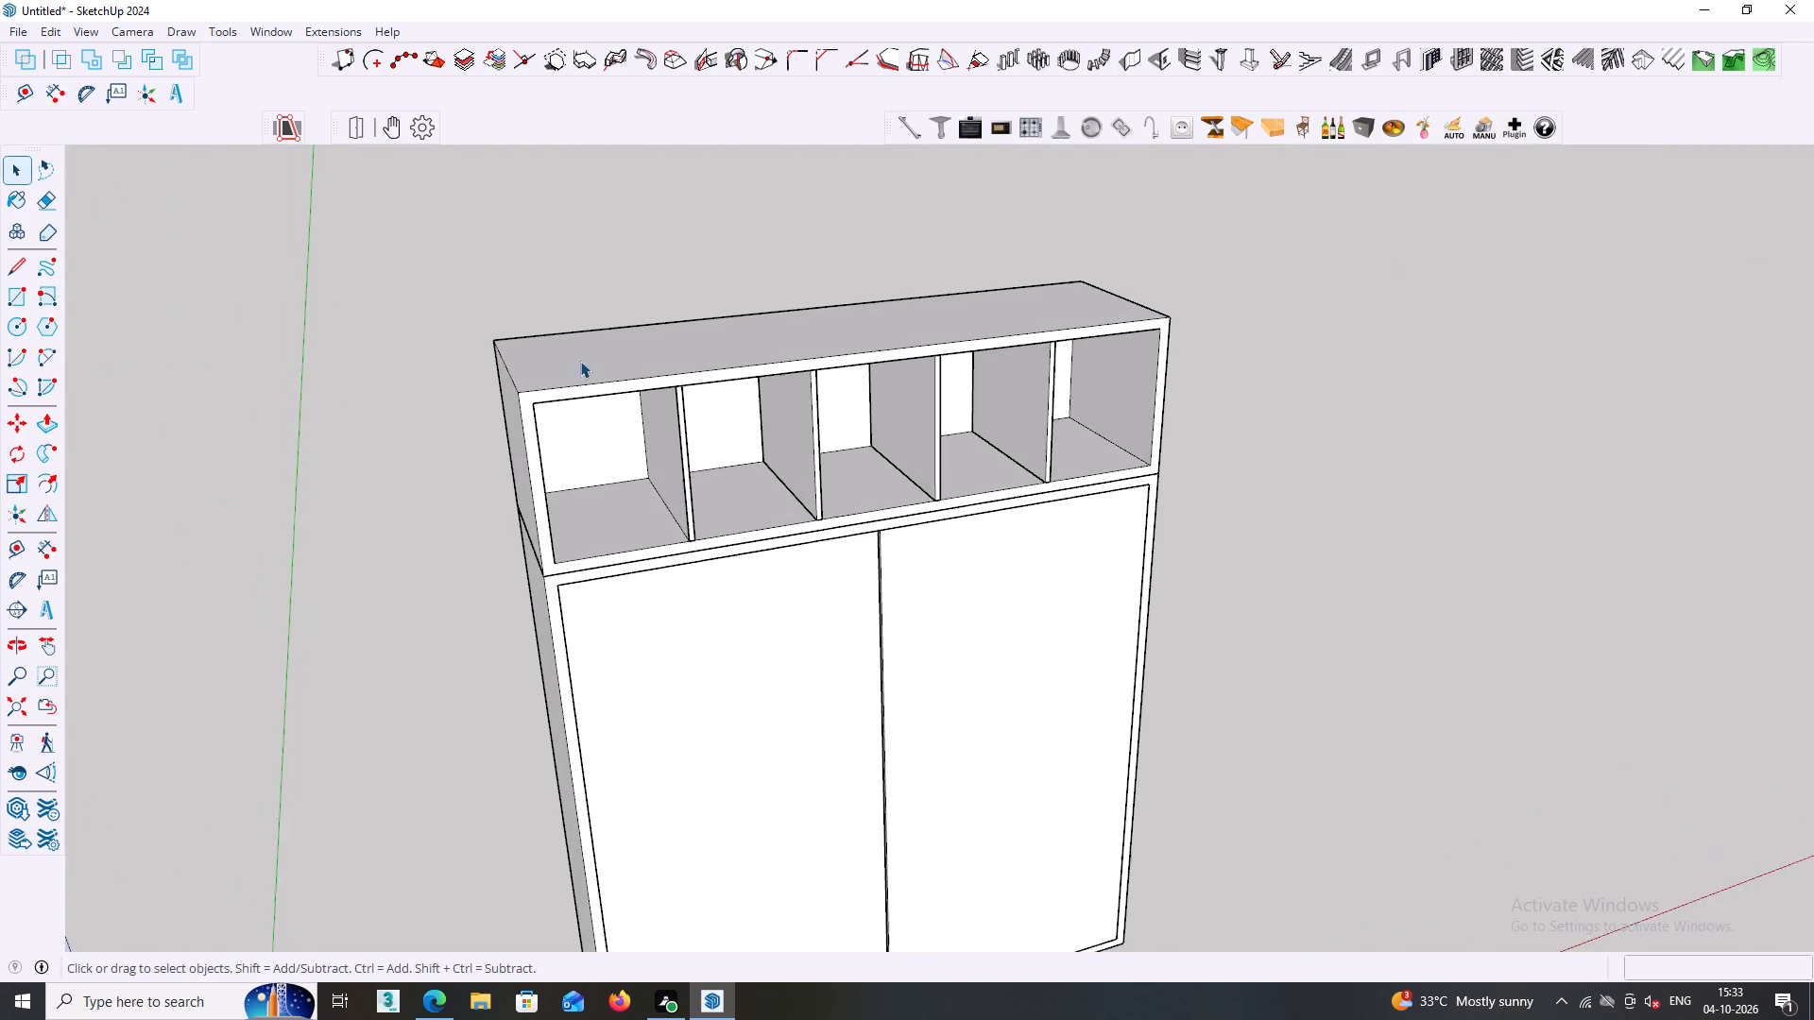
scroll(580, 361, up, 1)
middle_drag(592, 432, 579, 374)
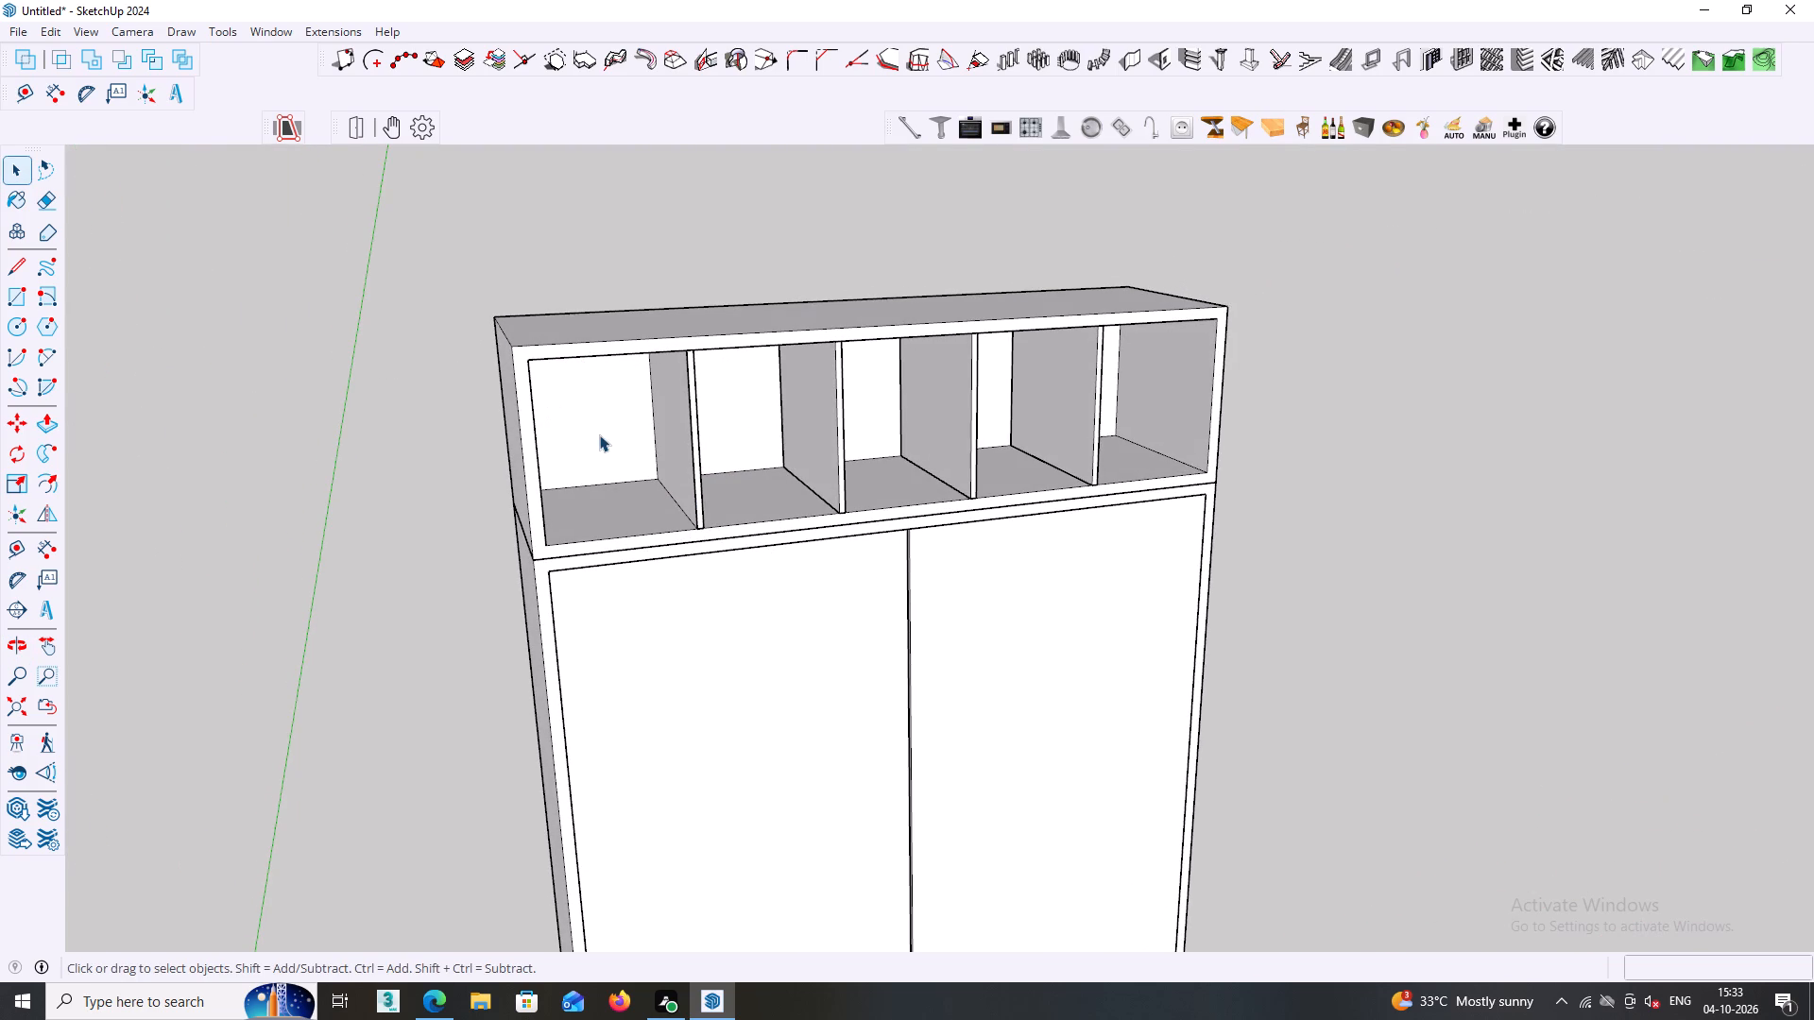
middle_drag(800, 447, 432, 485)
scroll(861, 491, up, 5)
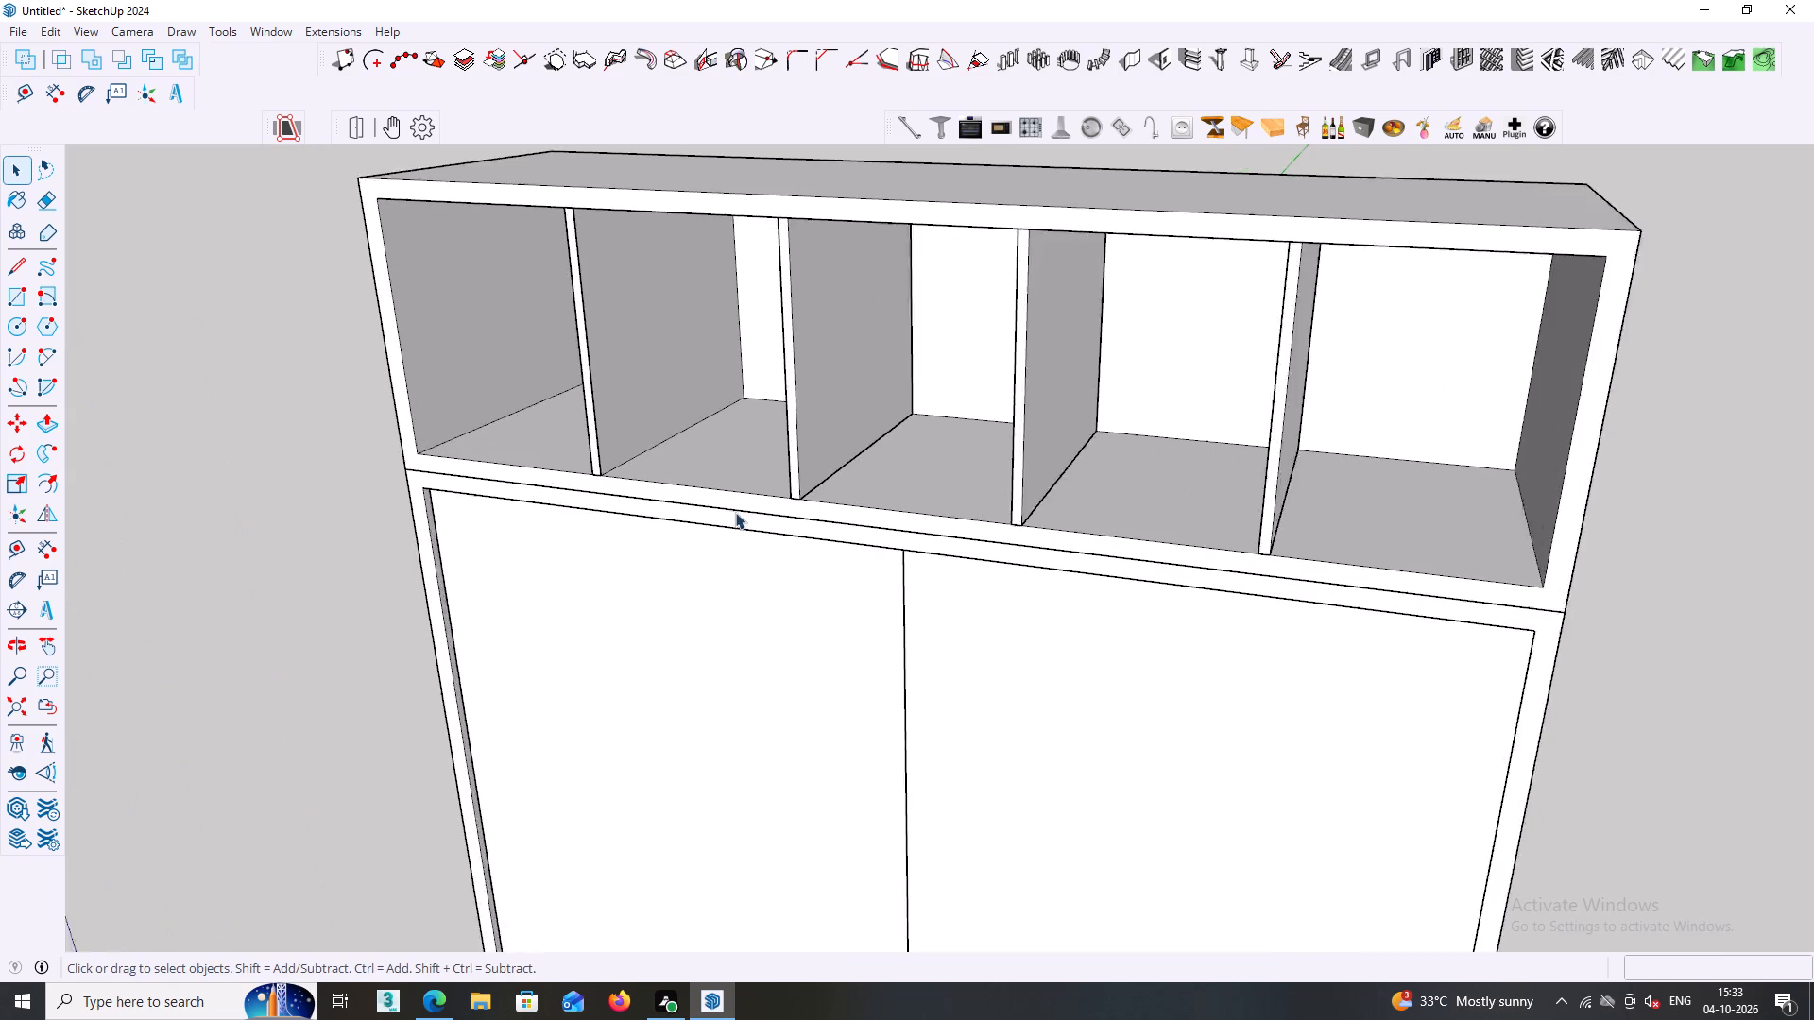
scroll(735, 512, up, 2)
middle_drag(741, 502, 1225, 556)
middle_drag(828, 632, 756, 512)
scroll(675, 501, up, 2)
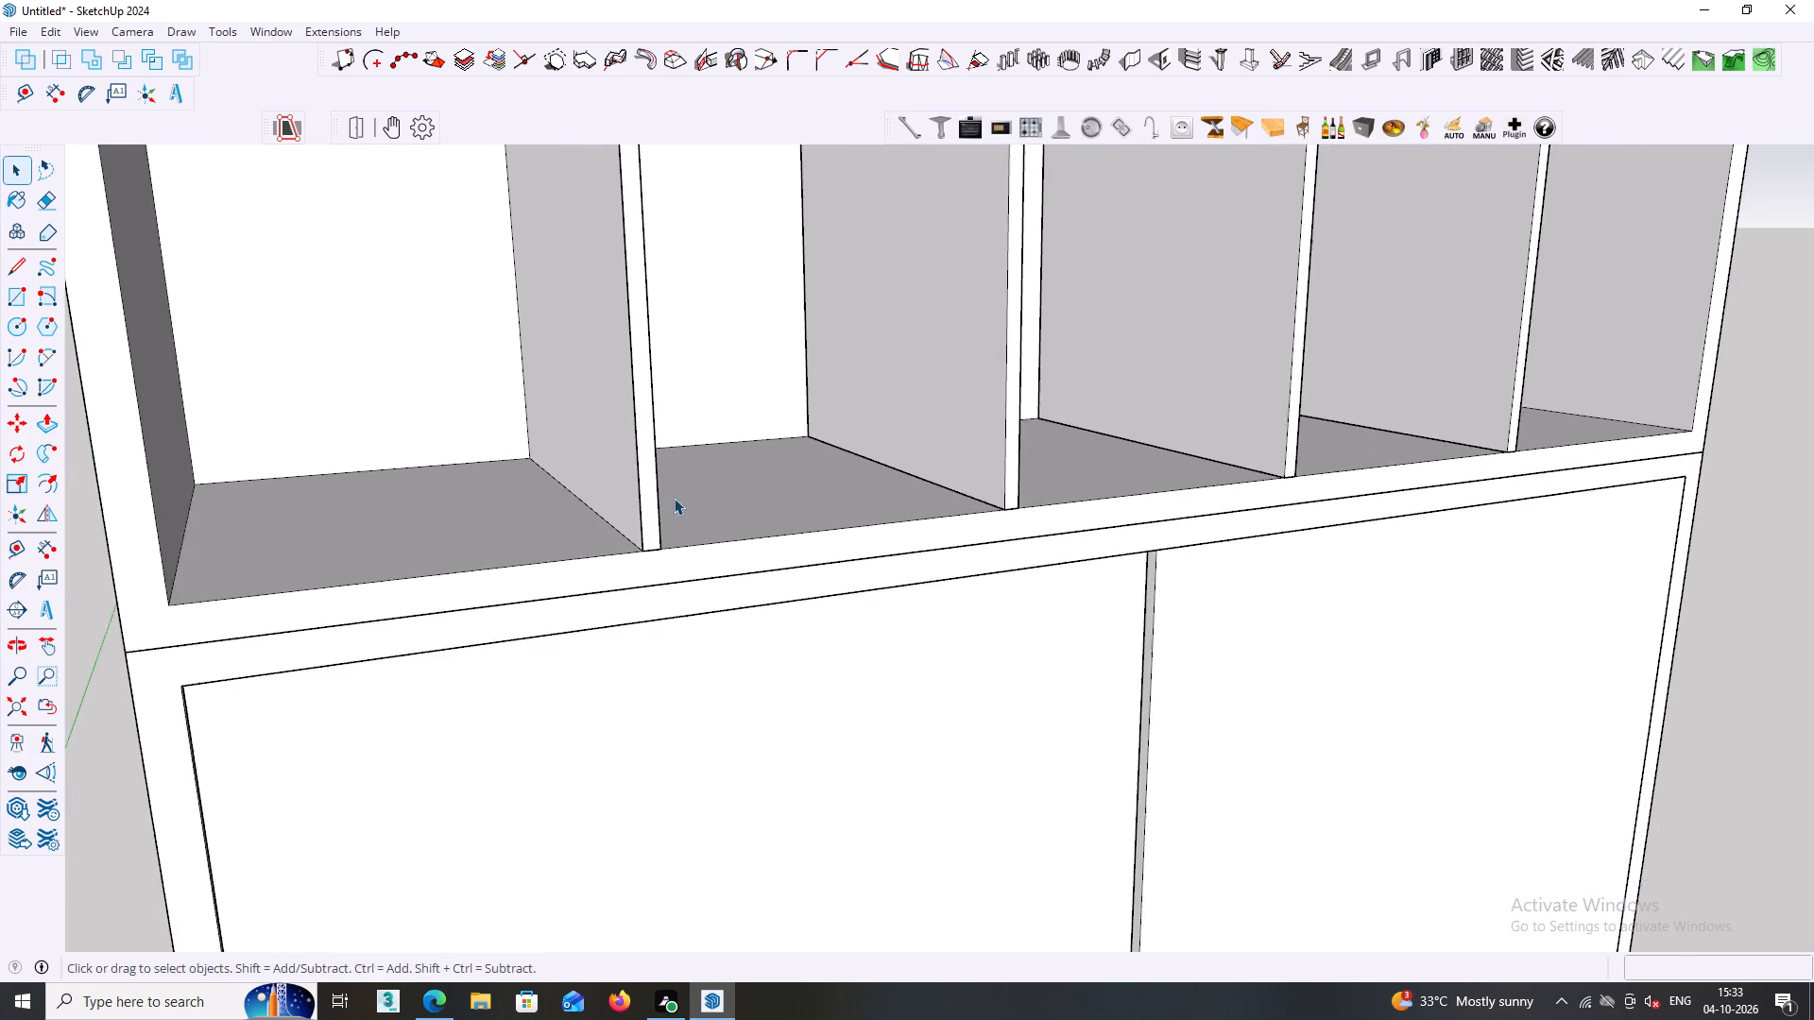
scroll(674, 498, up, 2)
middle_drag(664, 509, 605, 518)
scroll(597, 516, down, 6)
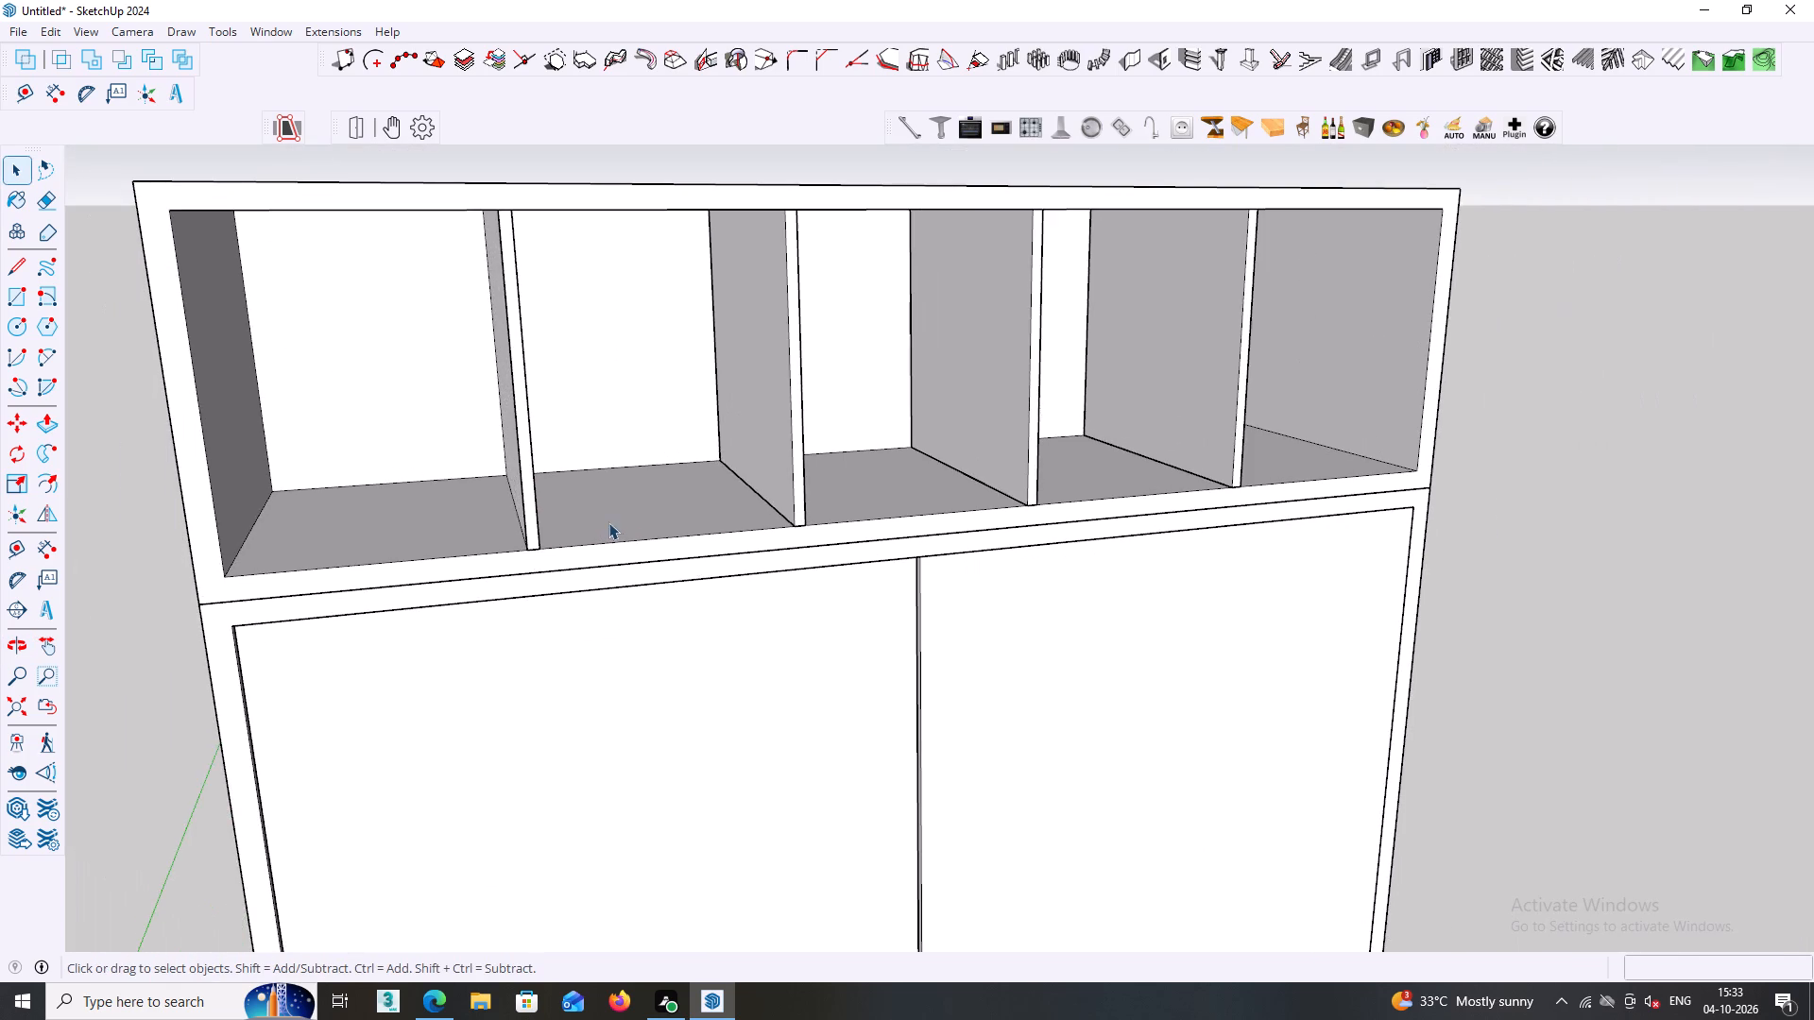
scroll(630, 525, down, 1)
middle_drag(630, 525, 574, 509)
scroll(521, 508, up, 1)
scroll(527, 511, down, 2)
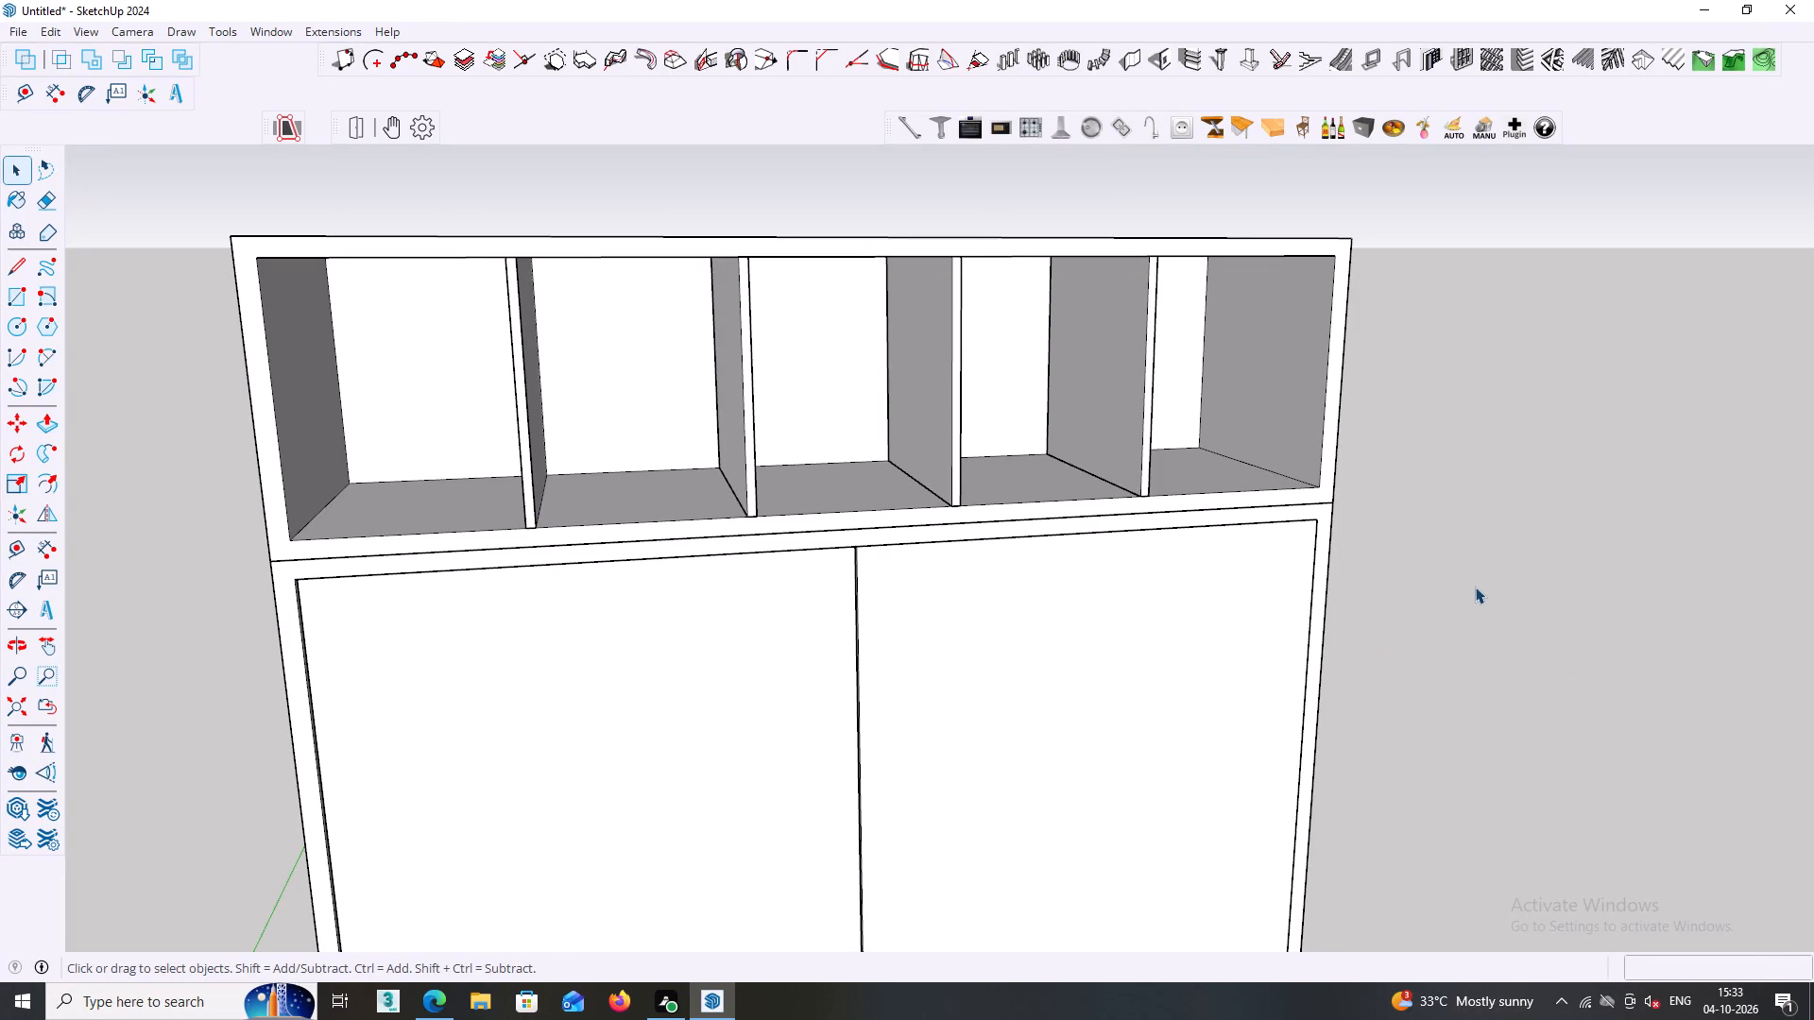
scroll(1475, 586, down, 2)
middle_drag(1473, 586, 1424, 552)
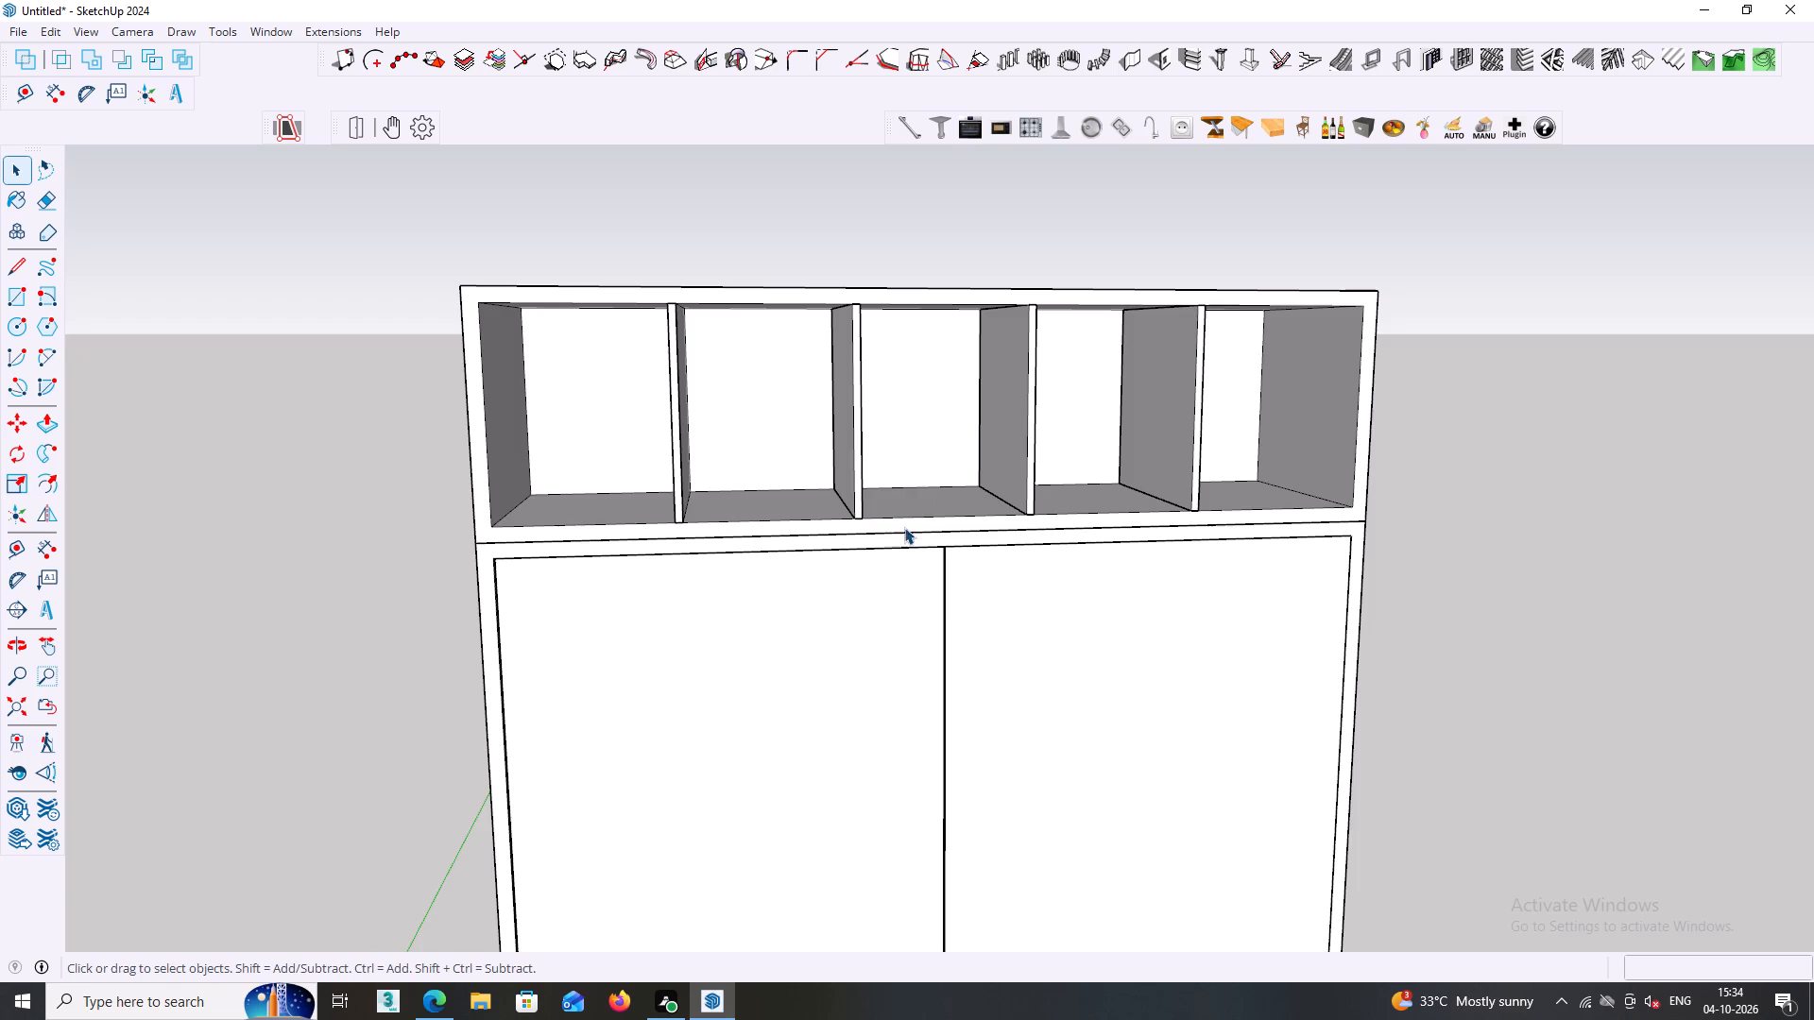
scroll(830, 495, down, 3)
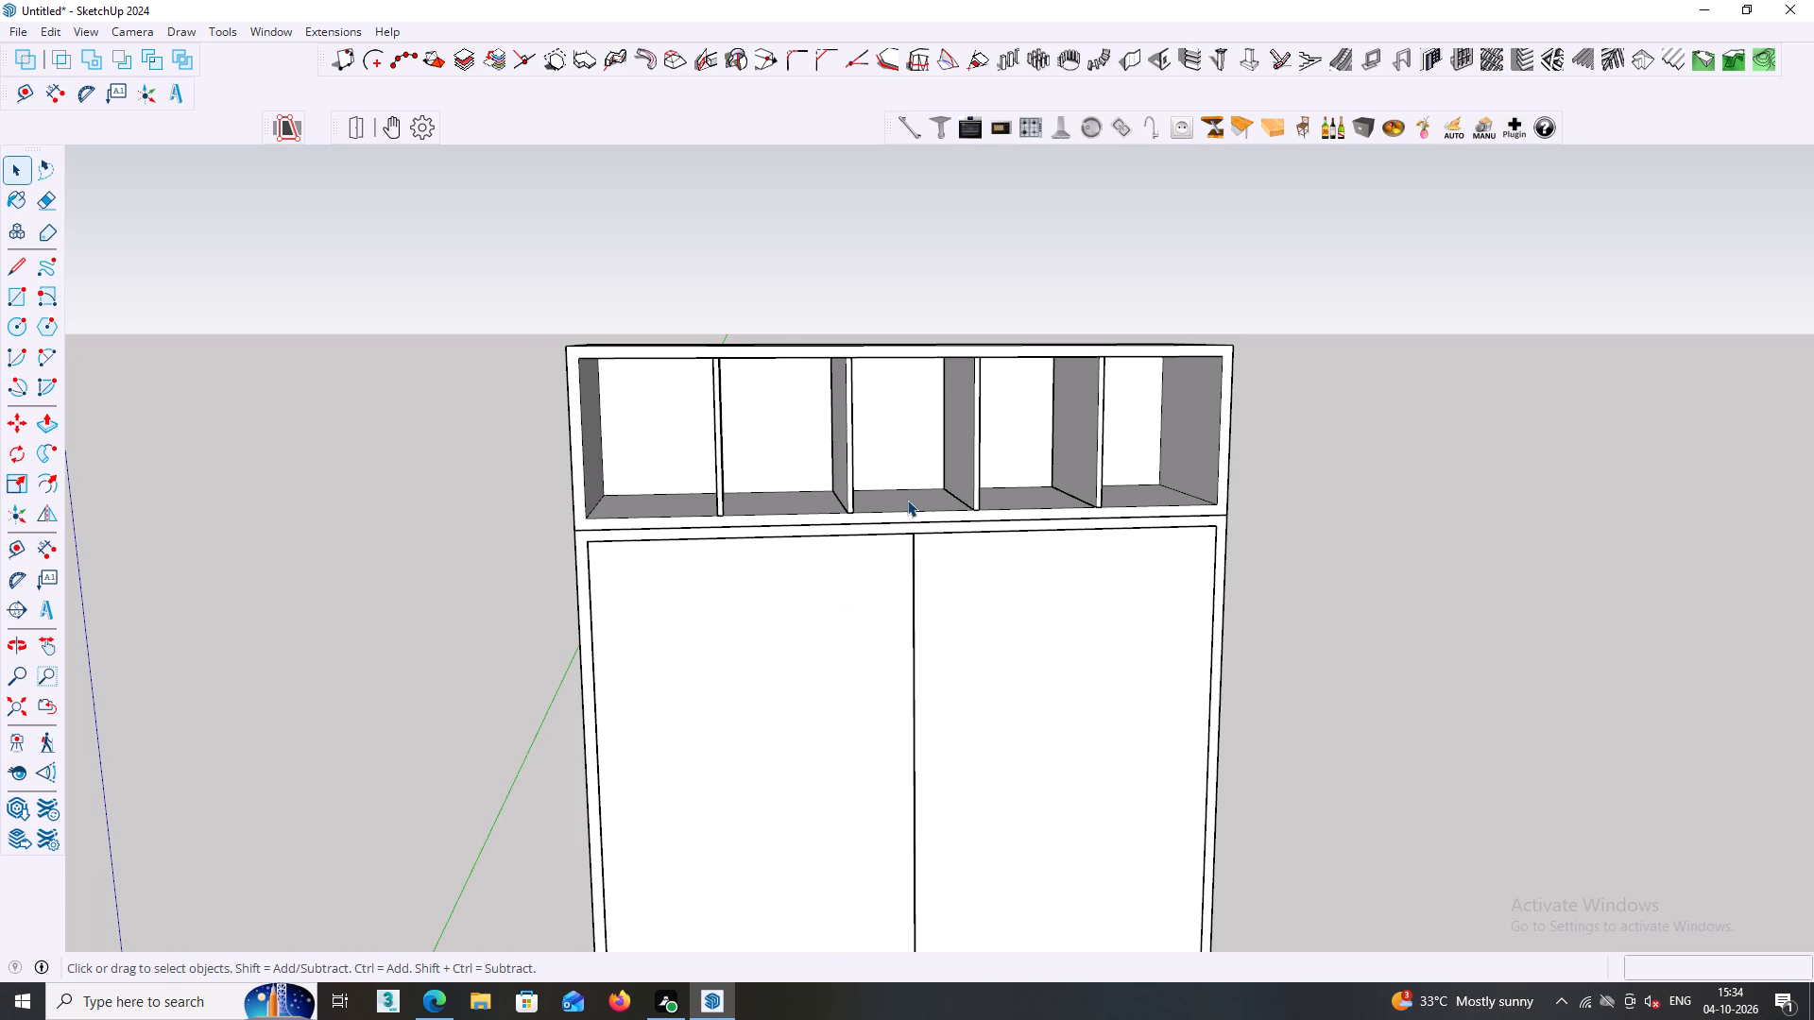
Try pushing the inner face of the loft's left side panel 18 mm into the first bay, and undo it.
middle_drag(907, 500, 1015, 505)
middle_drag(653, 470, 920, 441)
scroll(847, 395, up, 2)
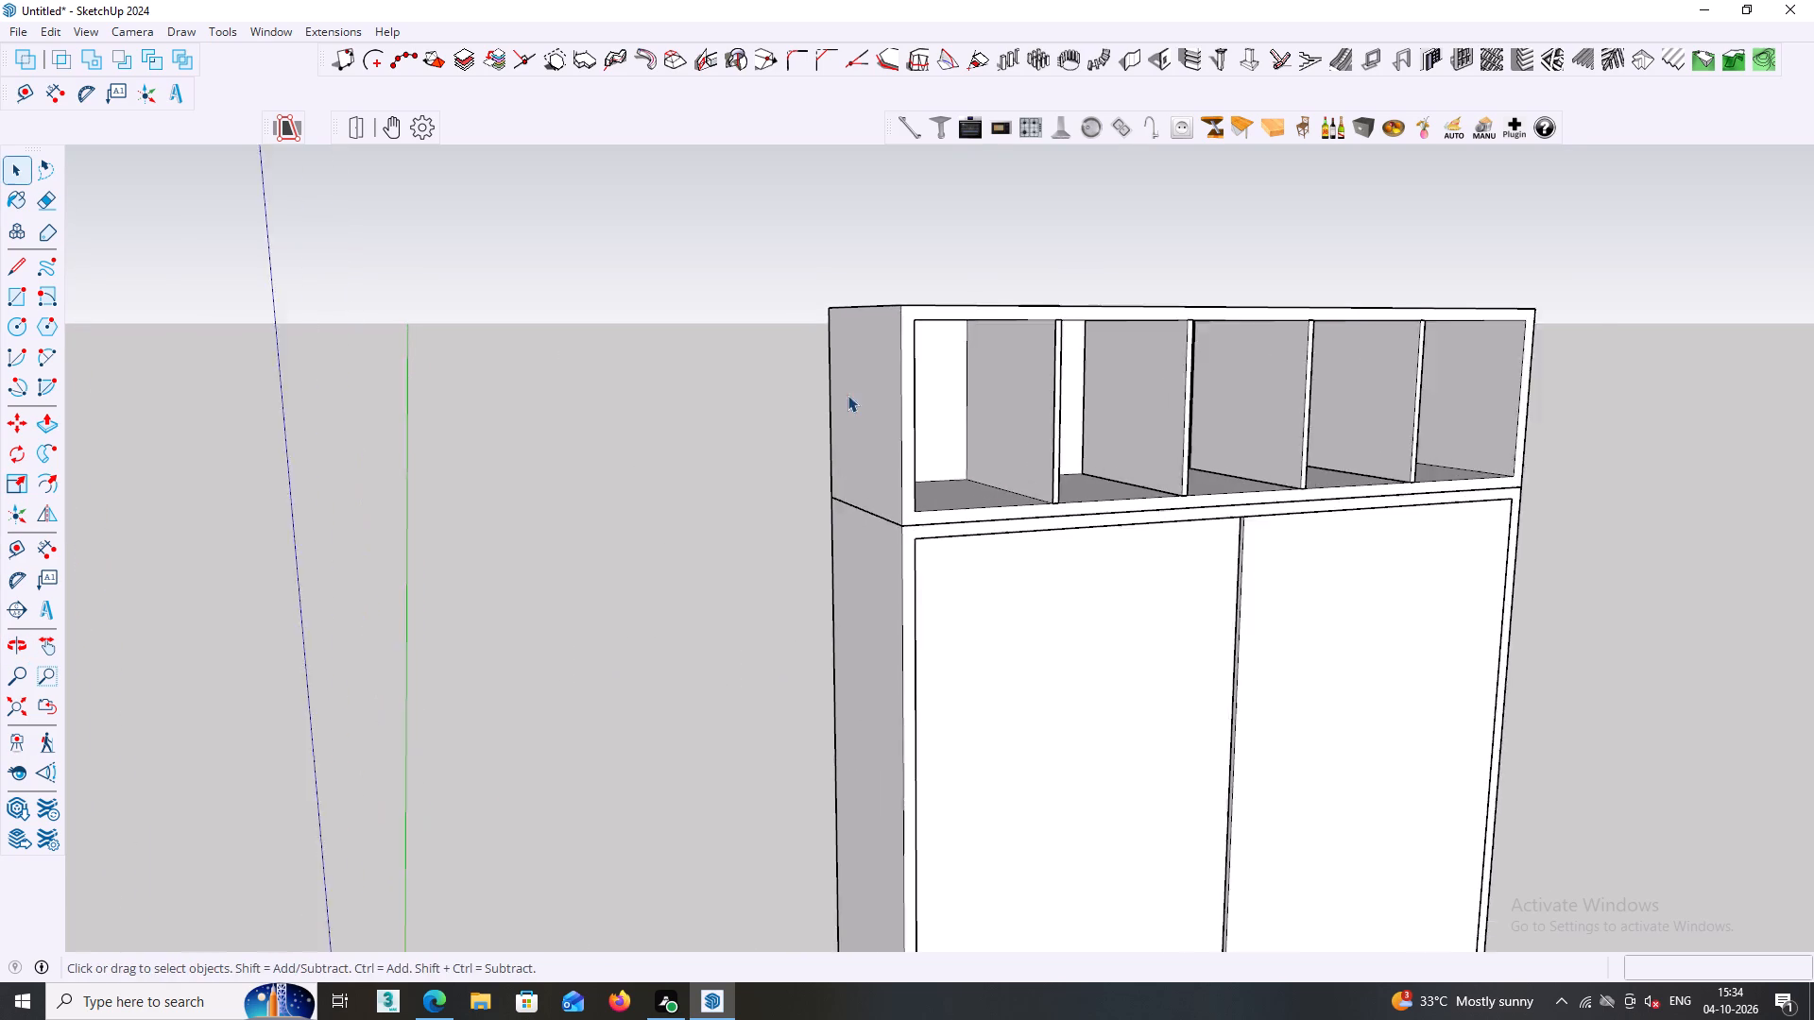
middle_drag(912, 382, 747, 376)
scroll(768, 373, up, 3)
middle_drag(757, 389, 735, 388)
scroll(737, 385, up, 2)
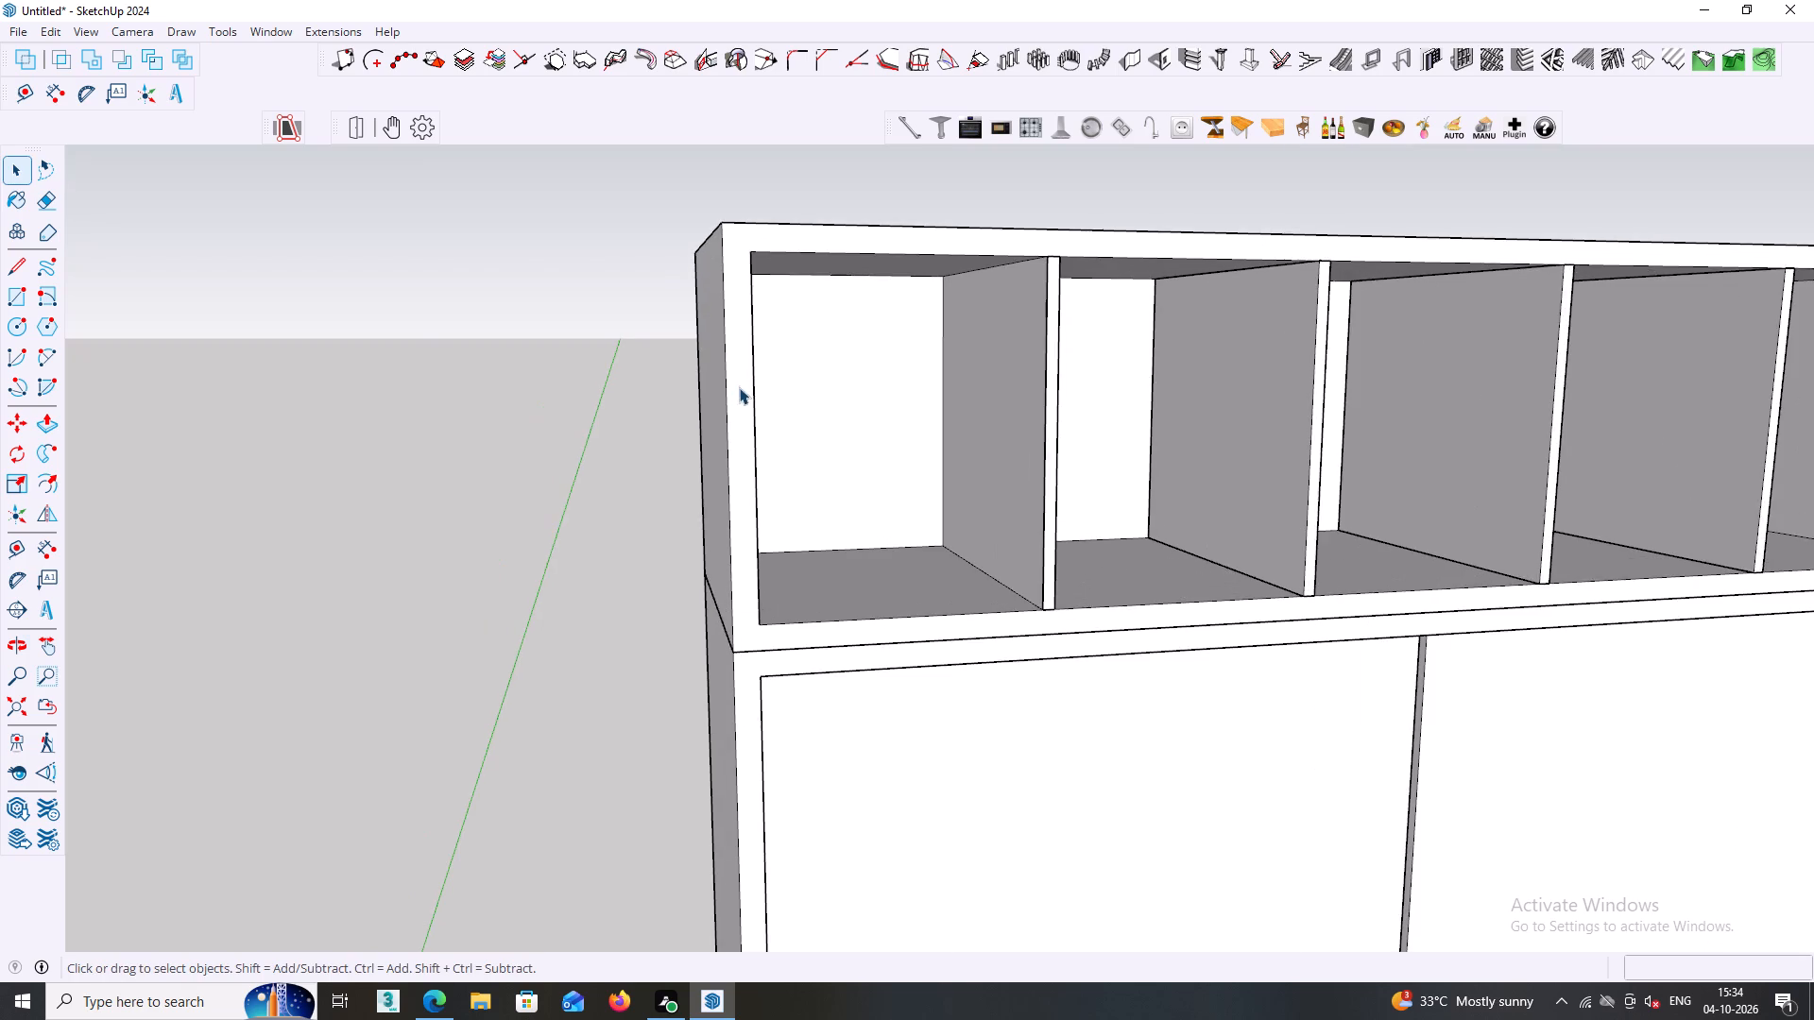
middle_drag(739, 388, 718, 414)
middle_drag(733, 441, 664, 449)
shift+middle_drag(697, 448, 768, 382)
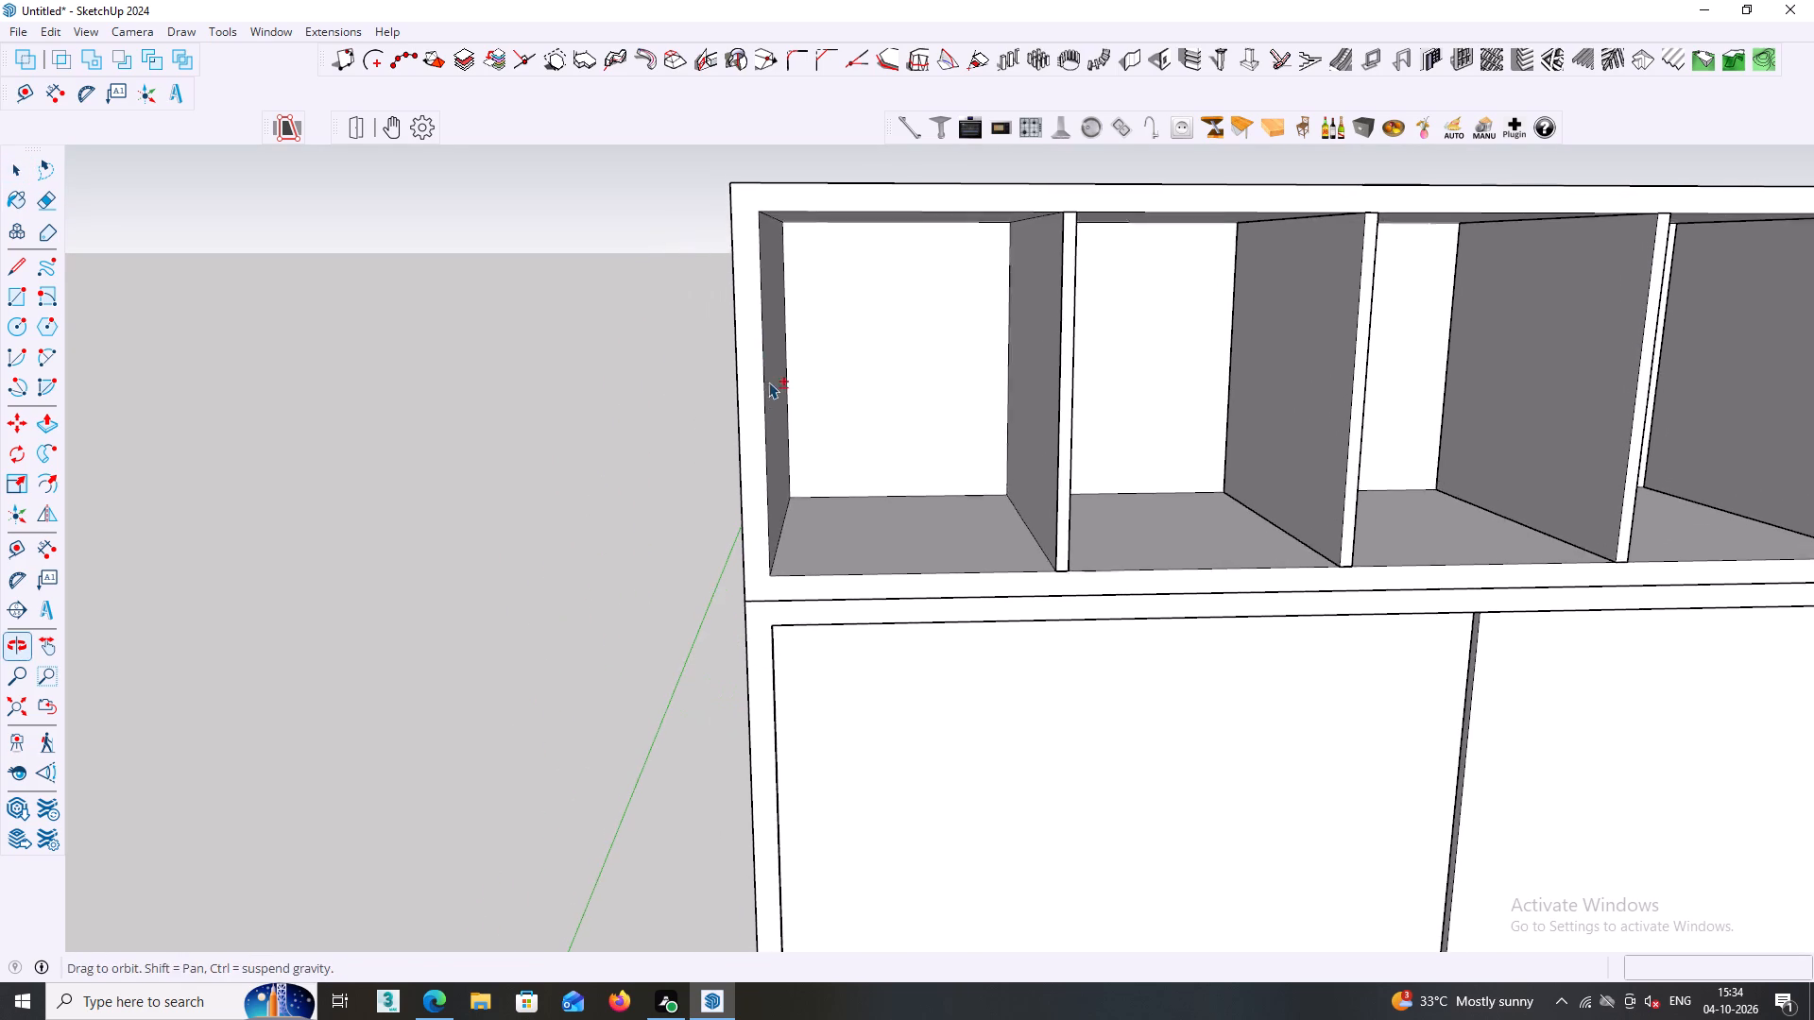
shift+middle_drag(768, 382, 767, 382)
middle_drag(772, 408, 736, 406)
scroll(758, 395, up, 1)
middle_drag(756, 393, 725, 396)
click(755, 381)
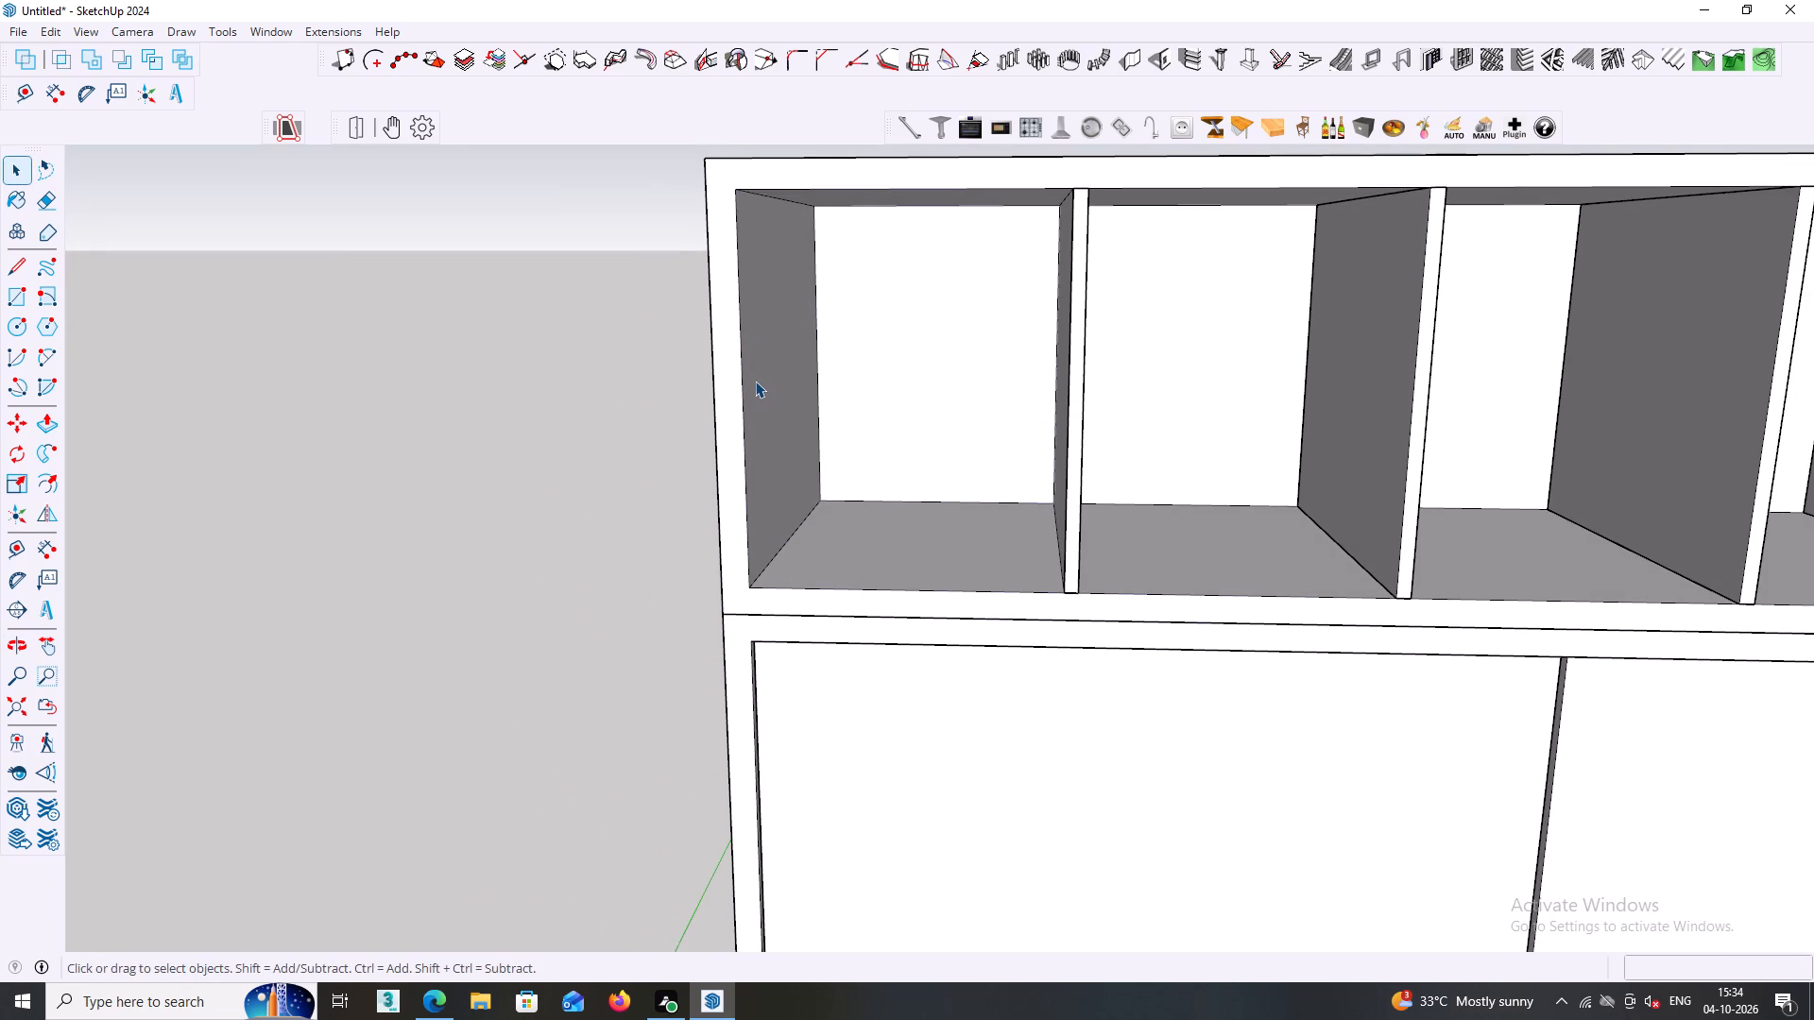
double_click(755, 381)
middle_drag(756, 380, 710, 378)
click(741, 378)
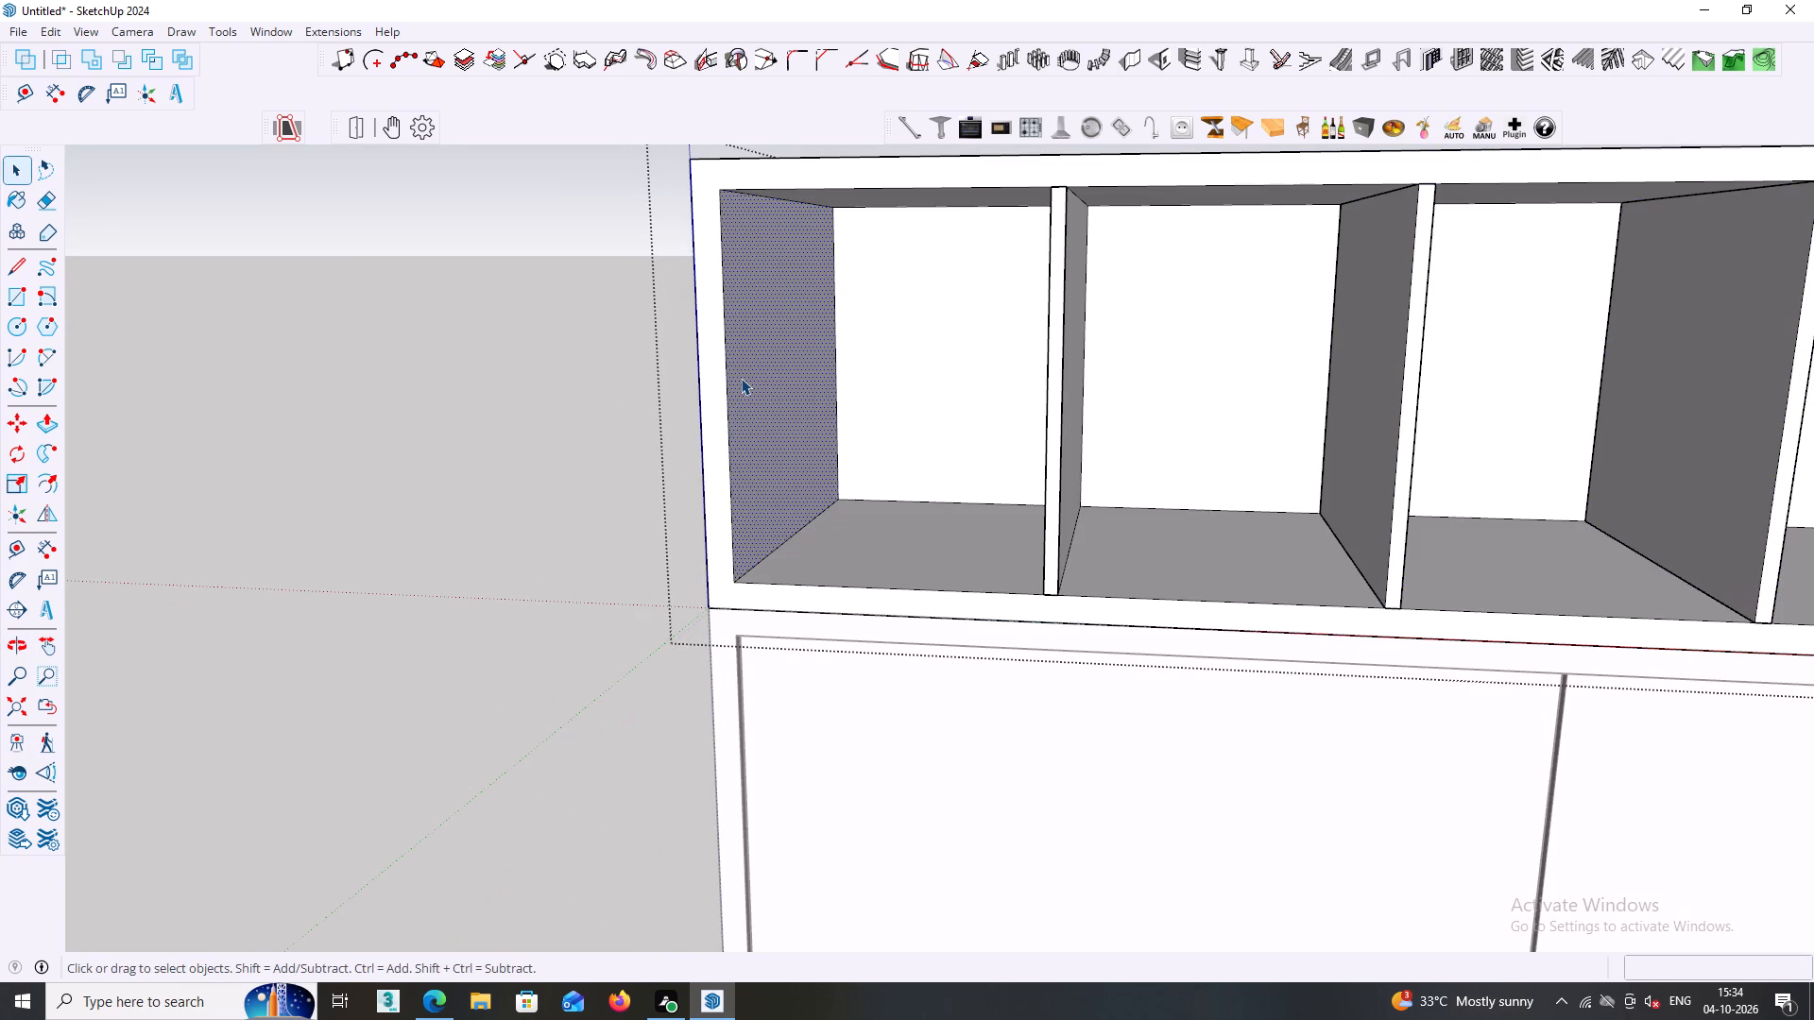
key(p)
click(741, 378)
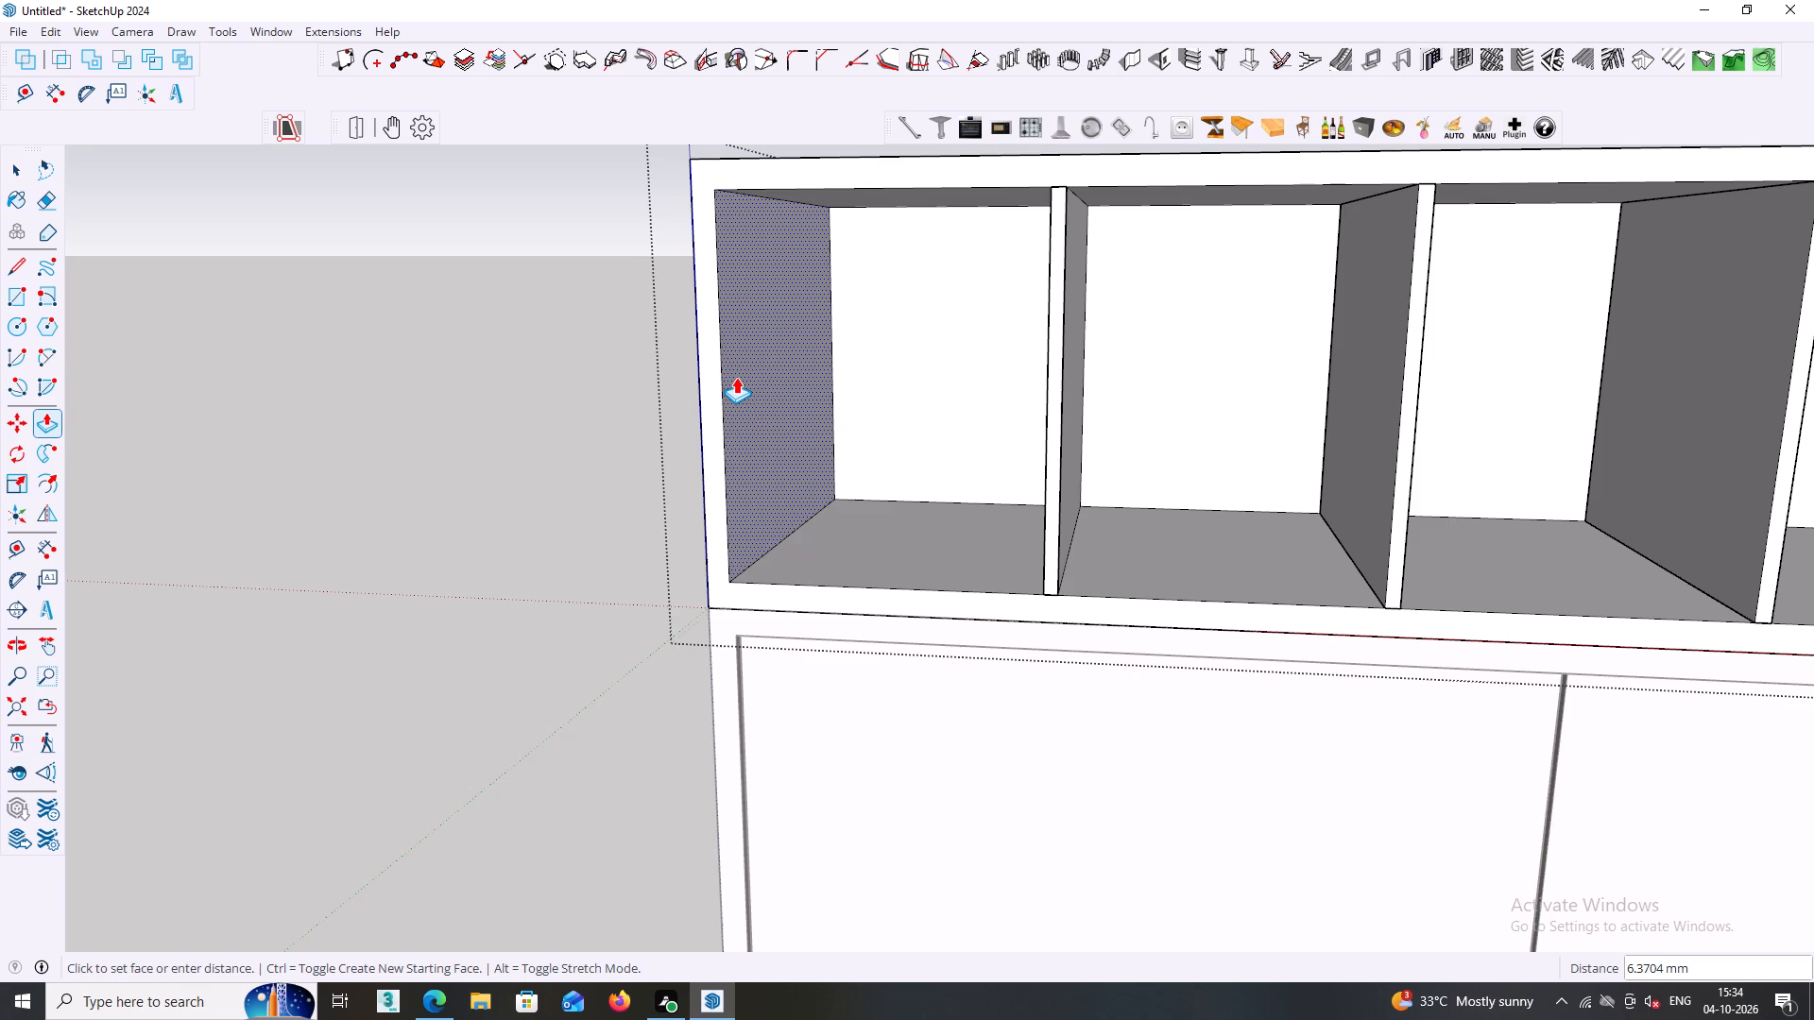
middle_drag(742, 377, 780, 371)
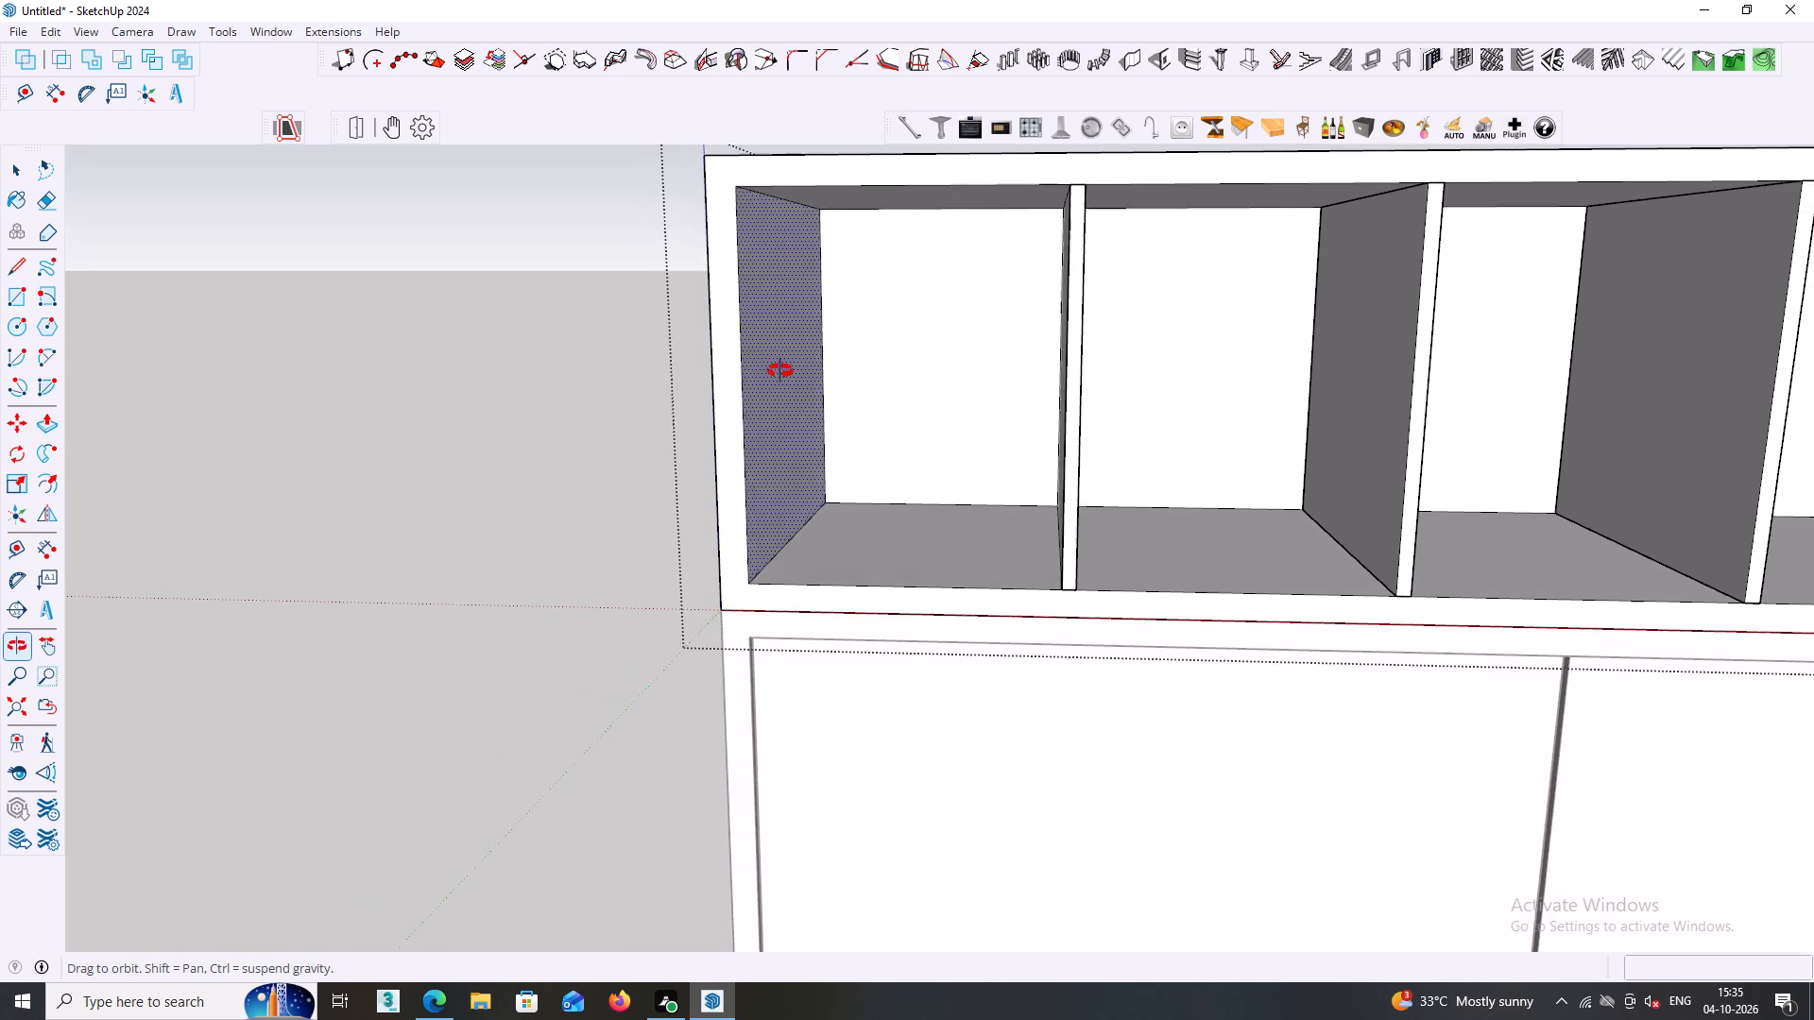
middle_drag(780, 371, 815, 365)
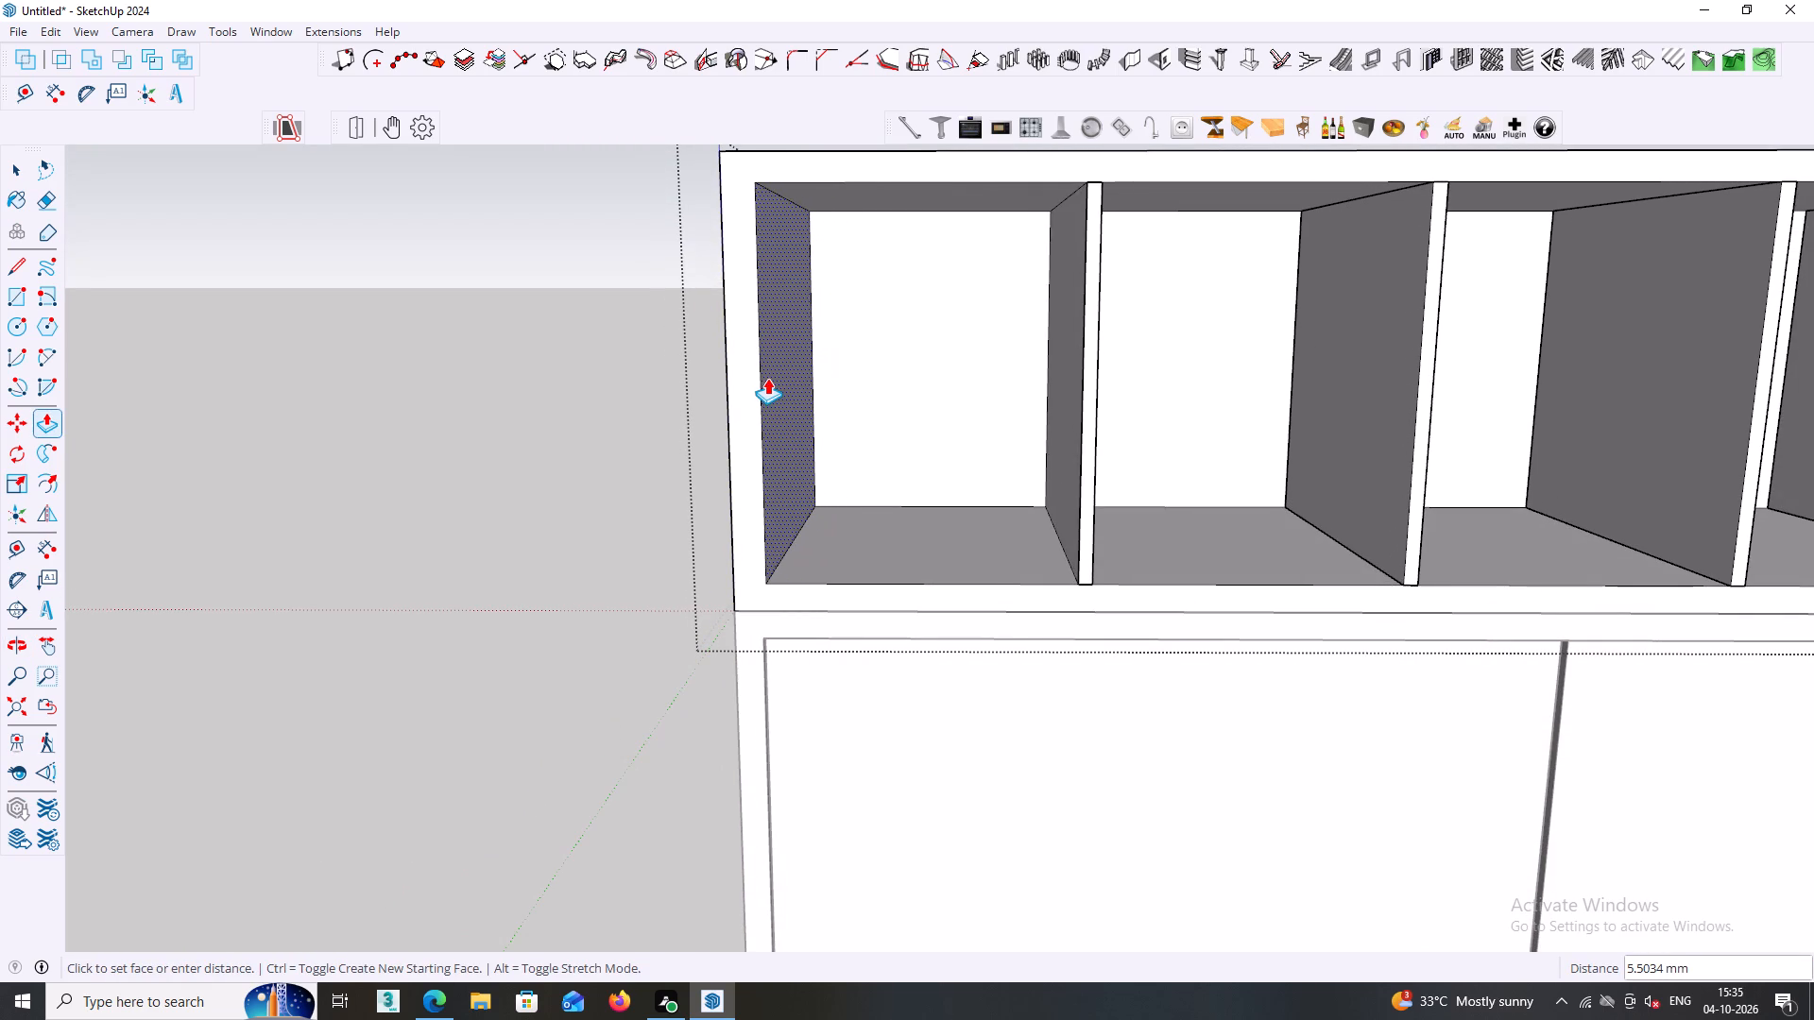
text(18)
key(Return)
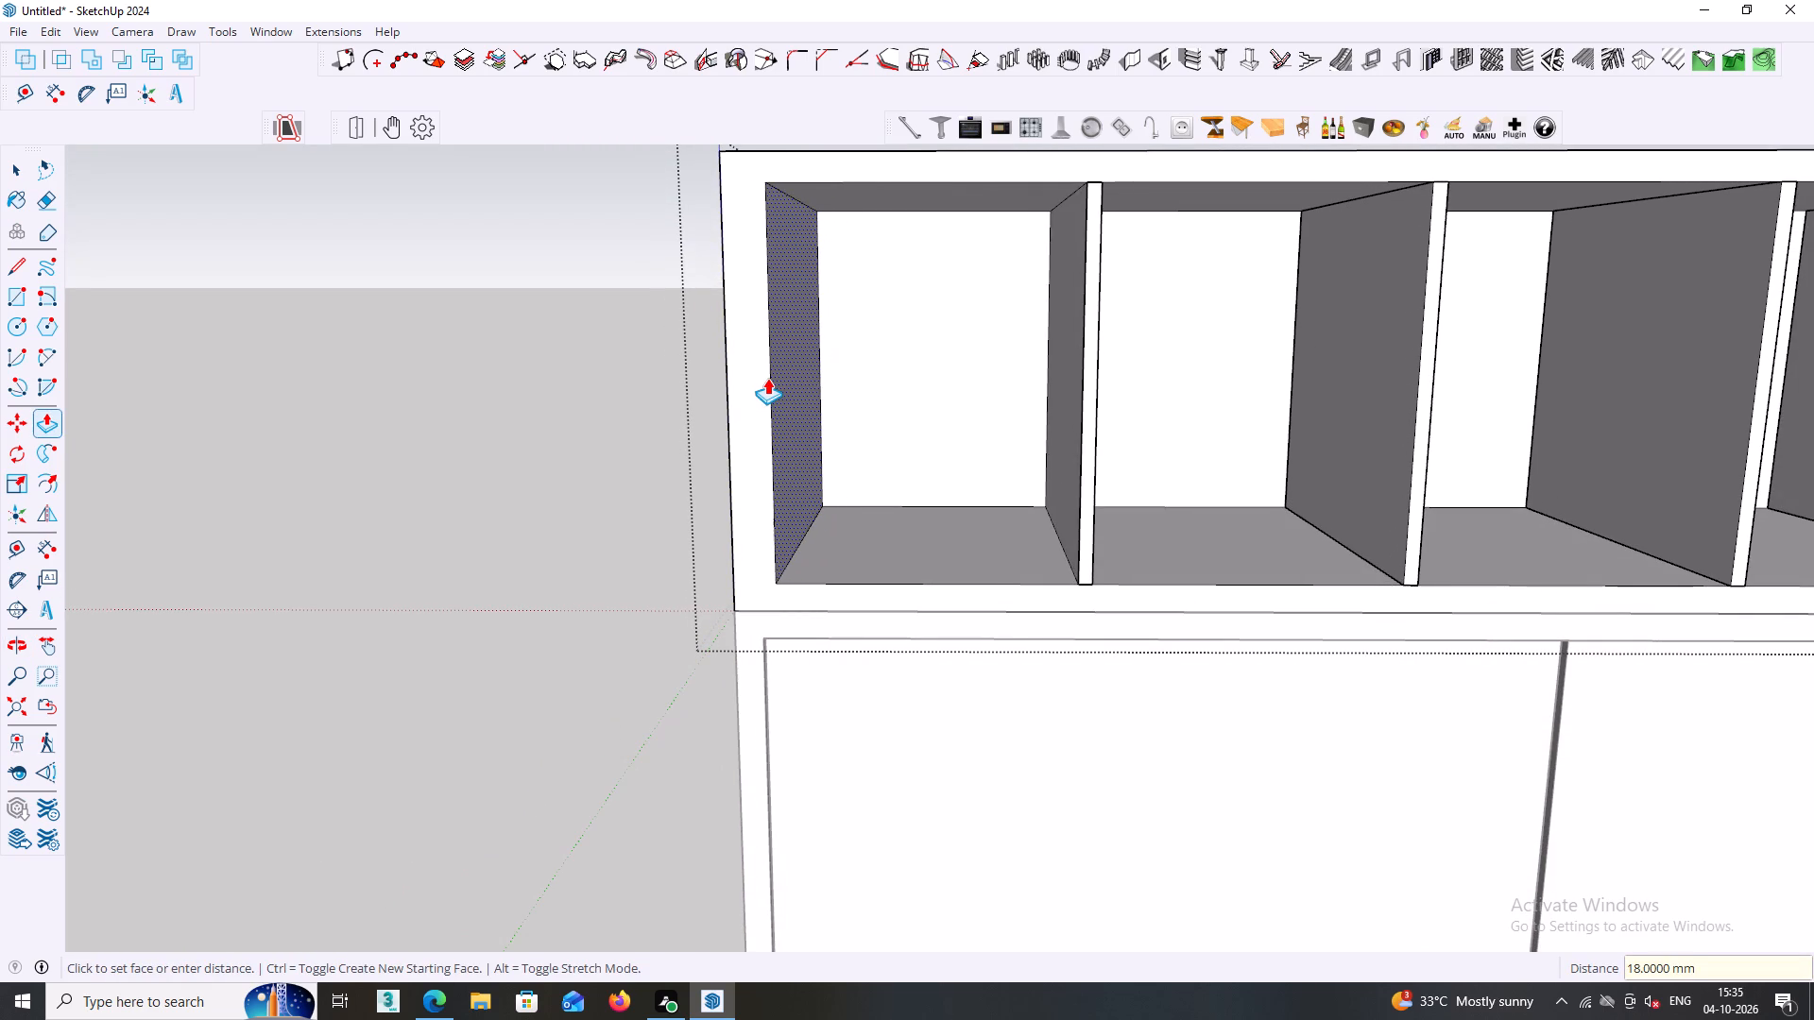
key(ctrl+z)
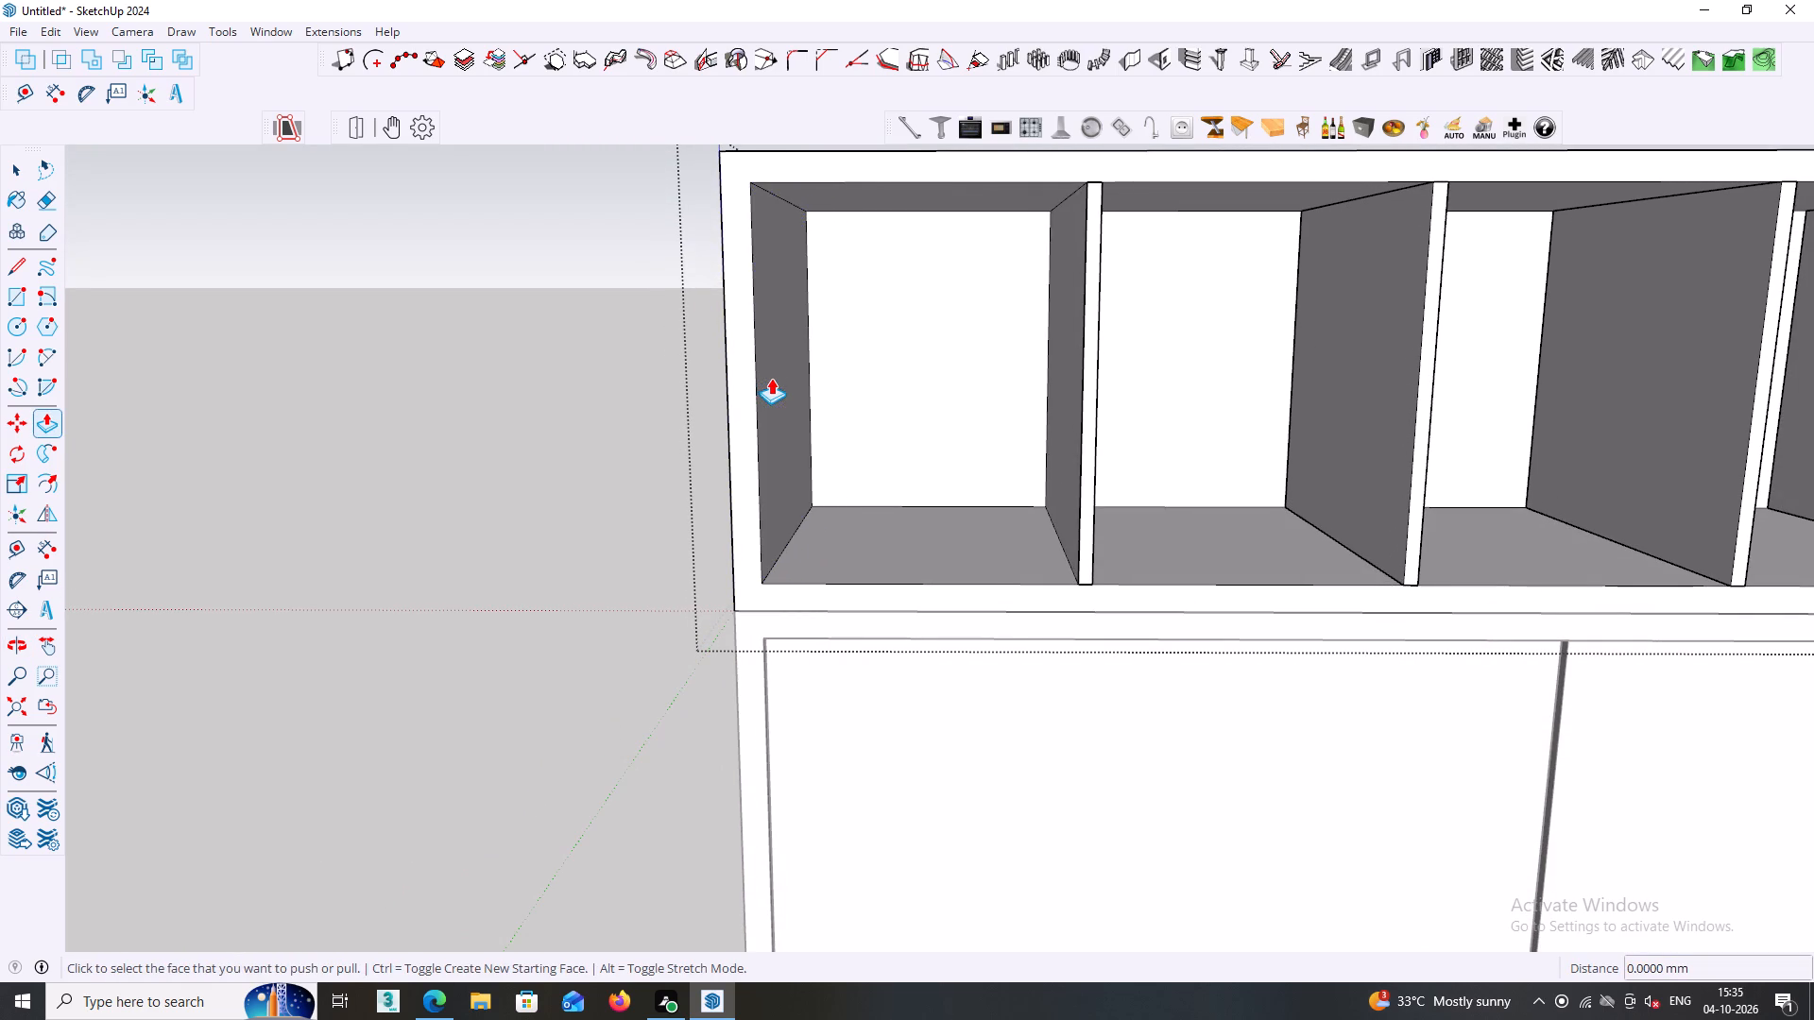
Push the inner face of the loft's left side panel 18 mm outward to thin the panel.
click(760, 386)
text(18)
key(Return)
Push the first bay's floor down 18 mm and repeat the same offset on the floor of the remaining bays.
scroll(755, 390, down, 5)
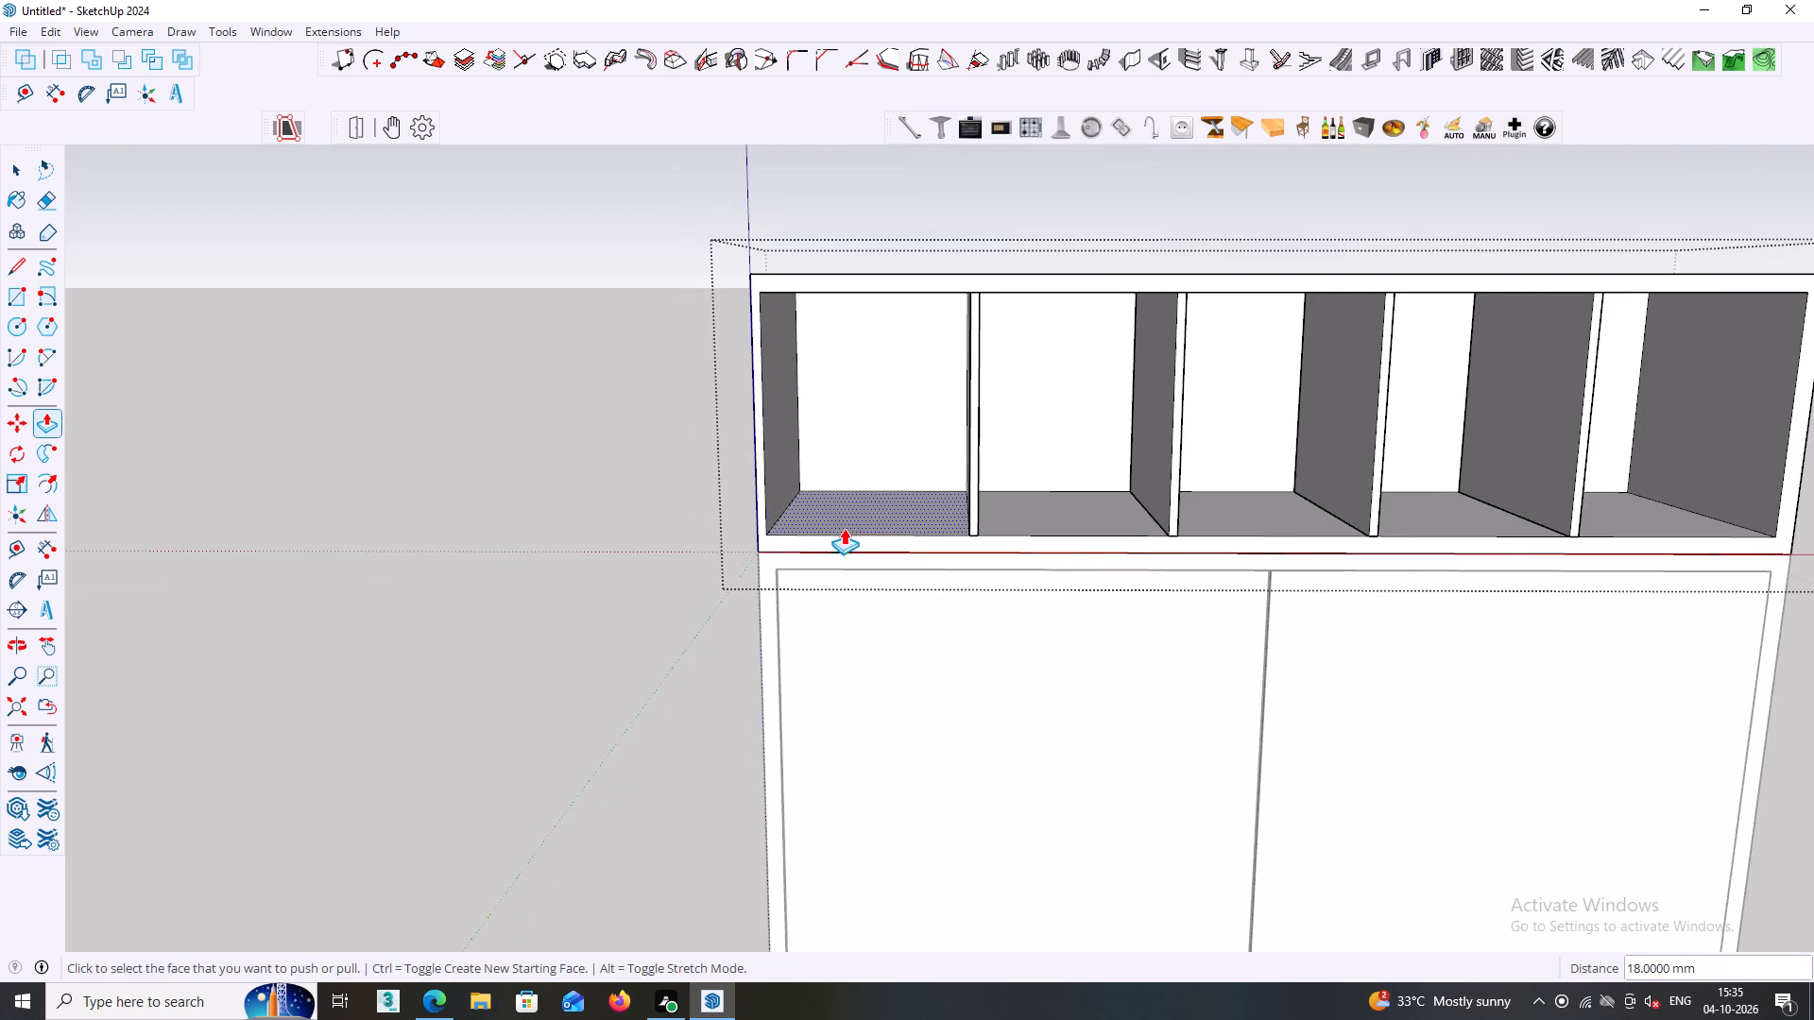
middle_drag(853, 522, 894, 509)
click(866, 516)
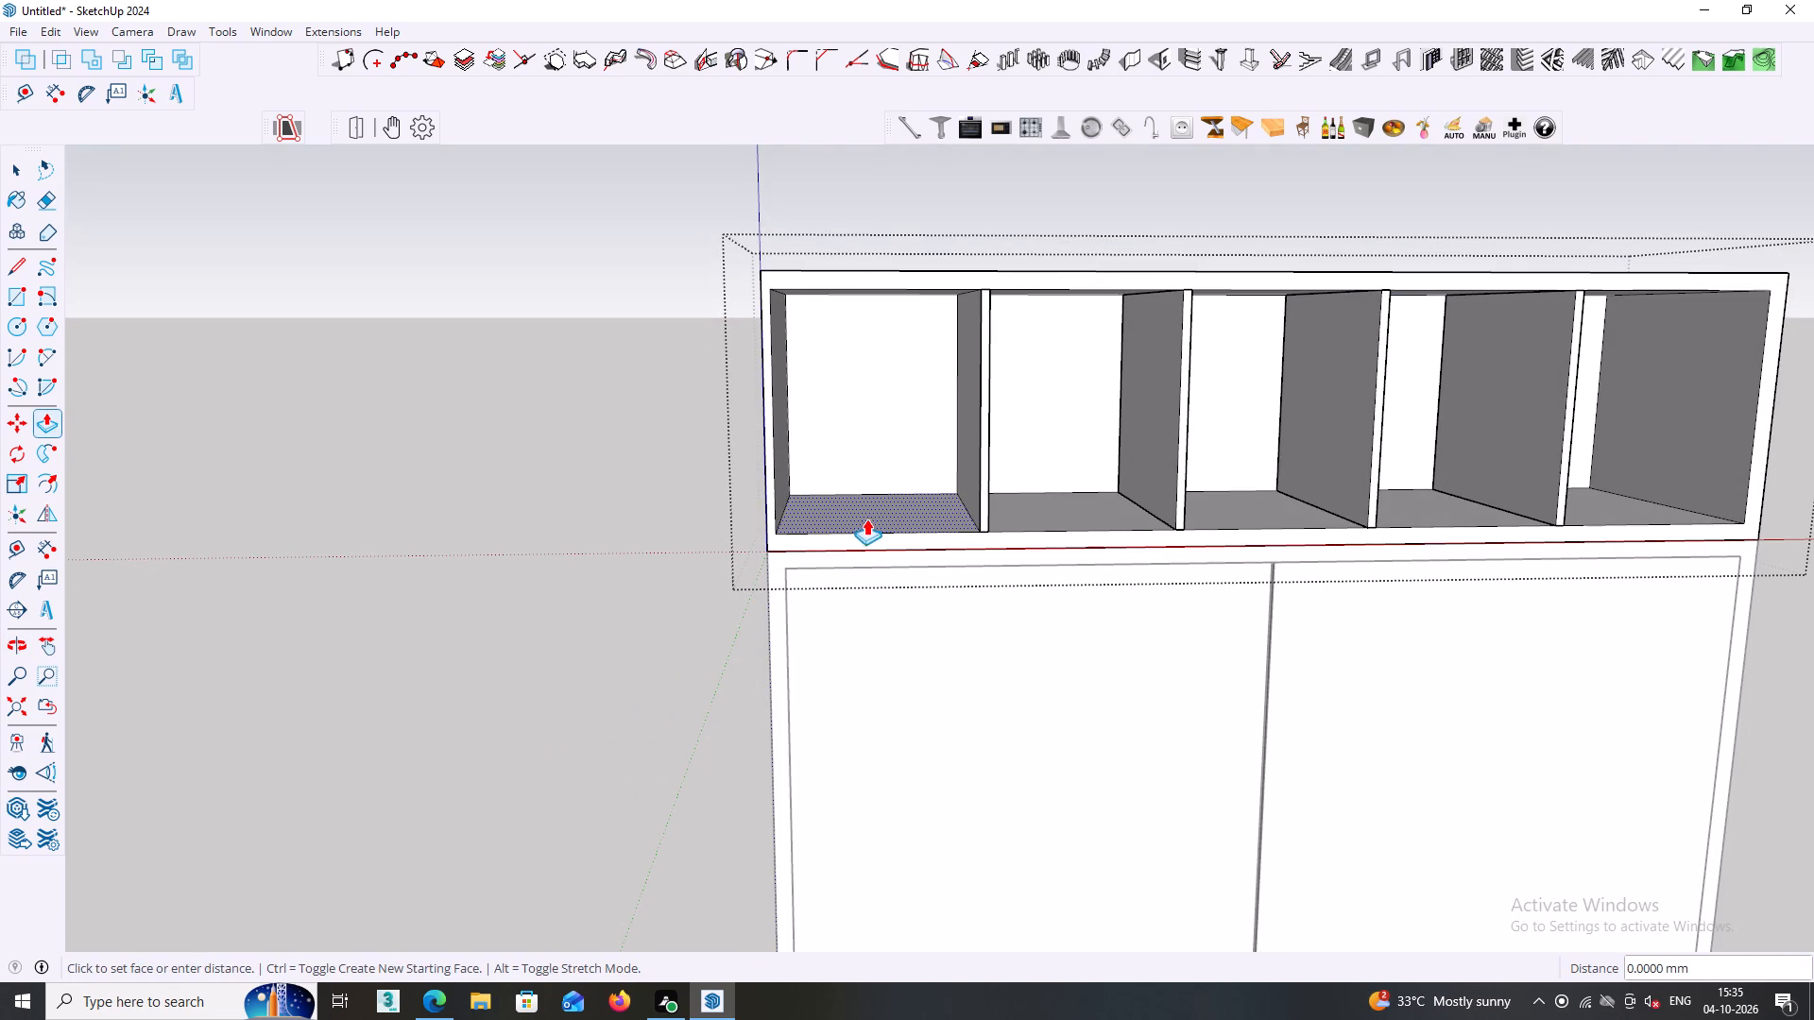
text(18)
key(Return)
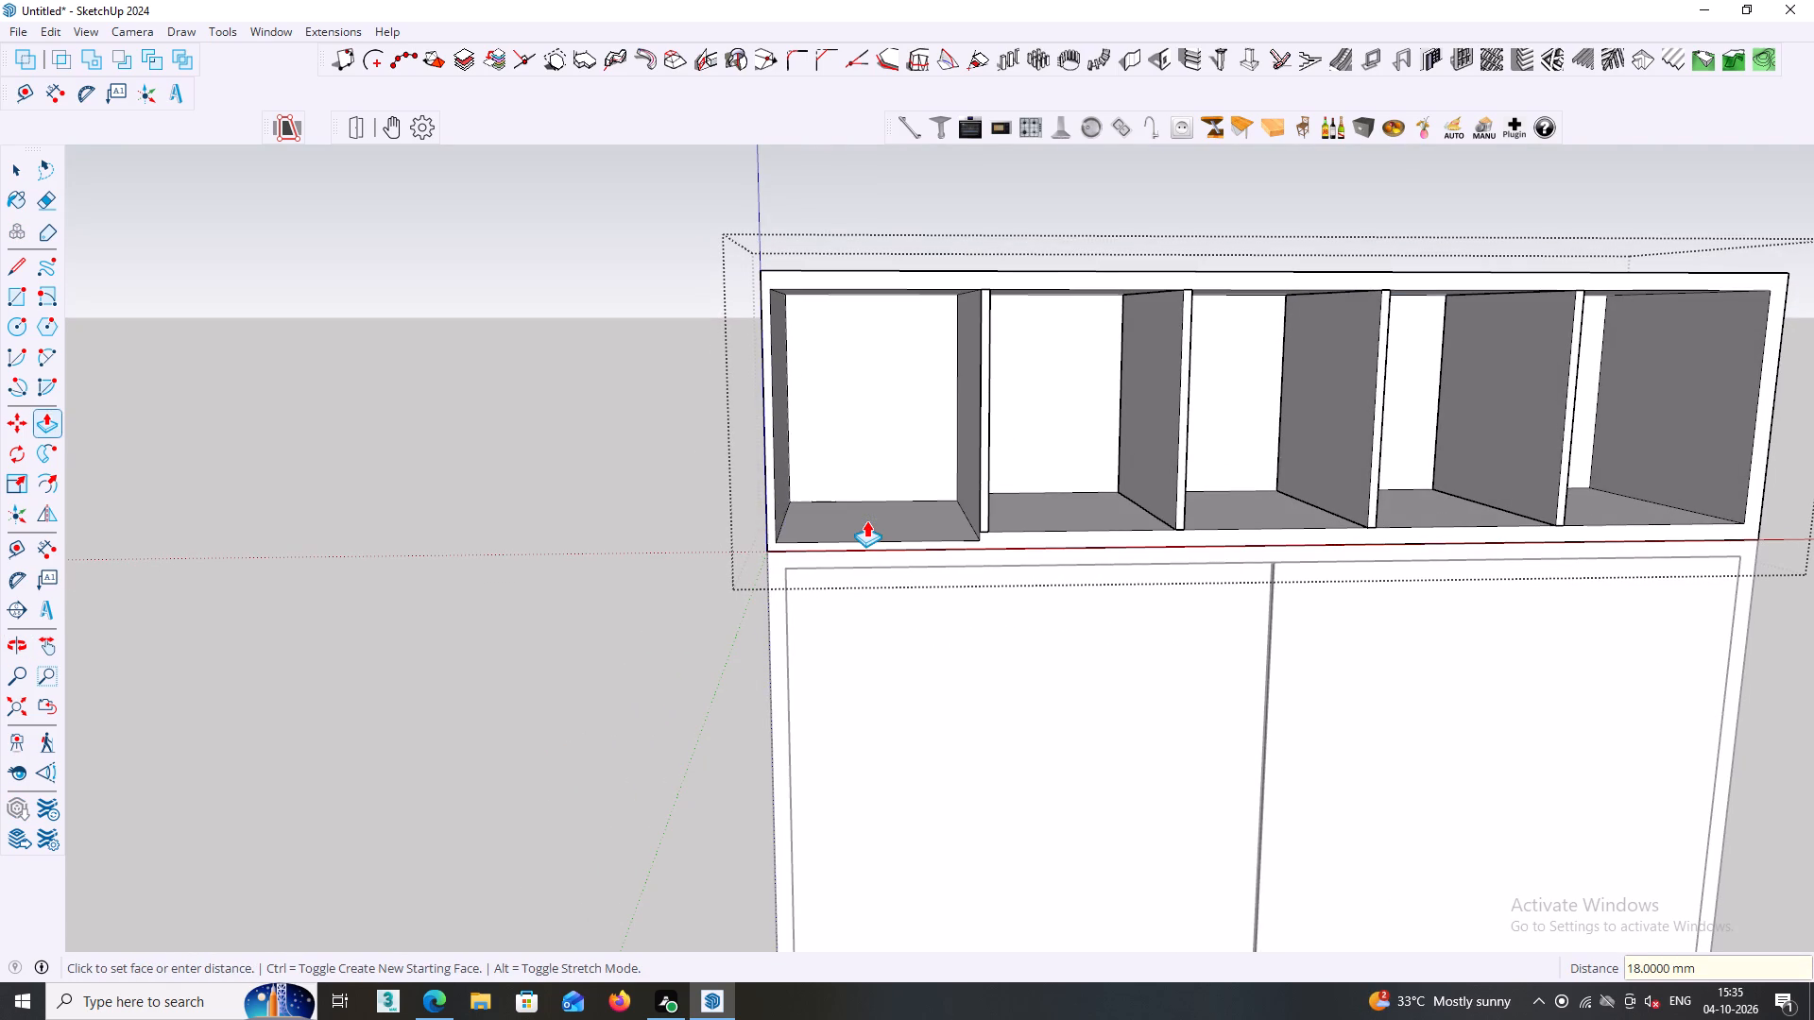
double_click(1057, 518)
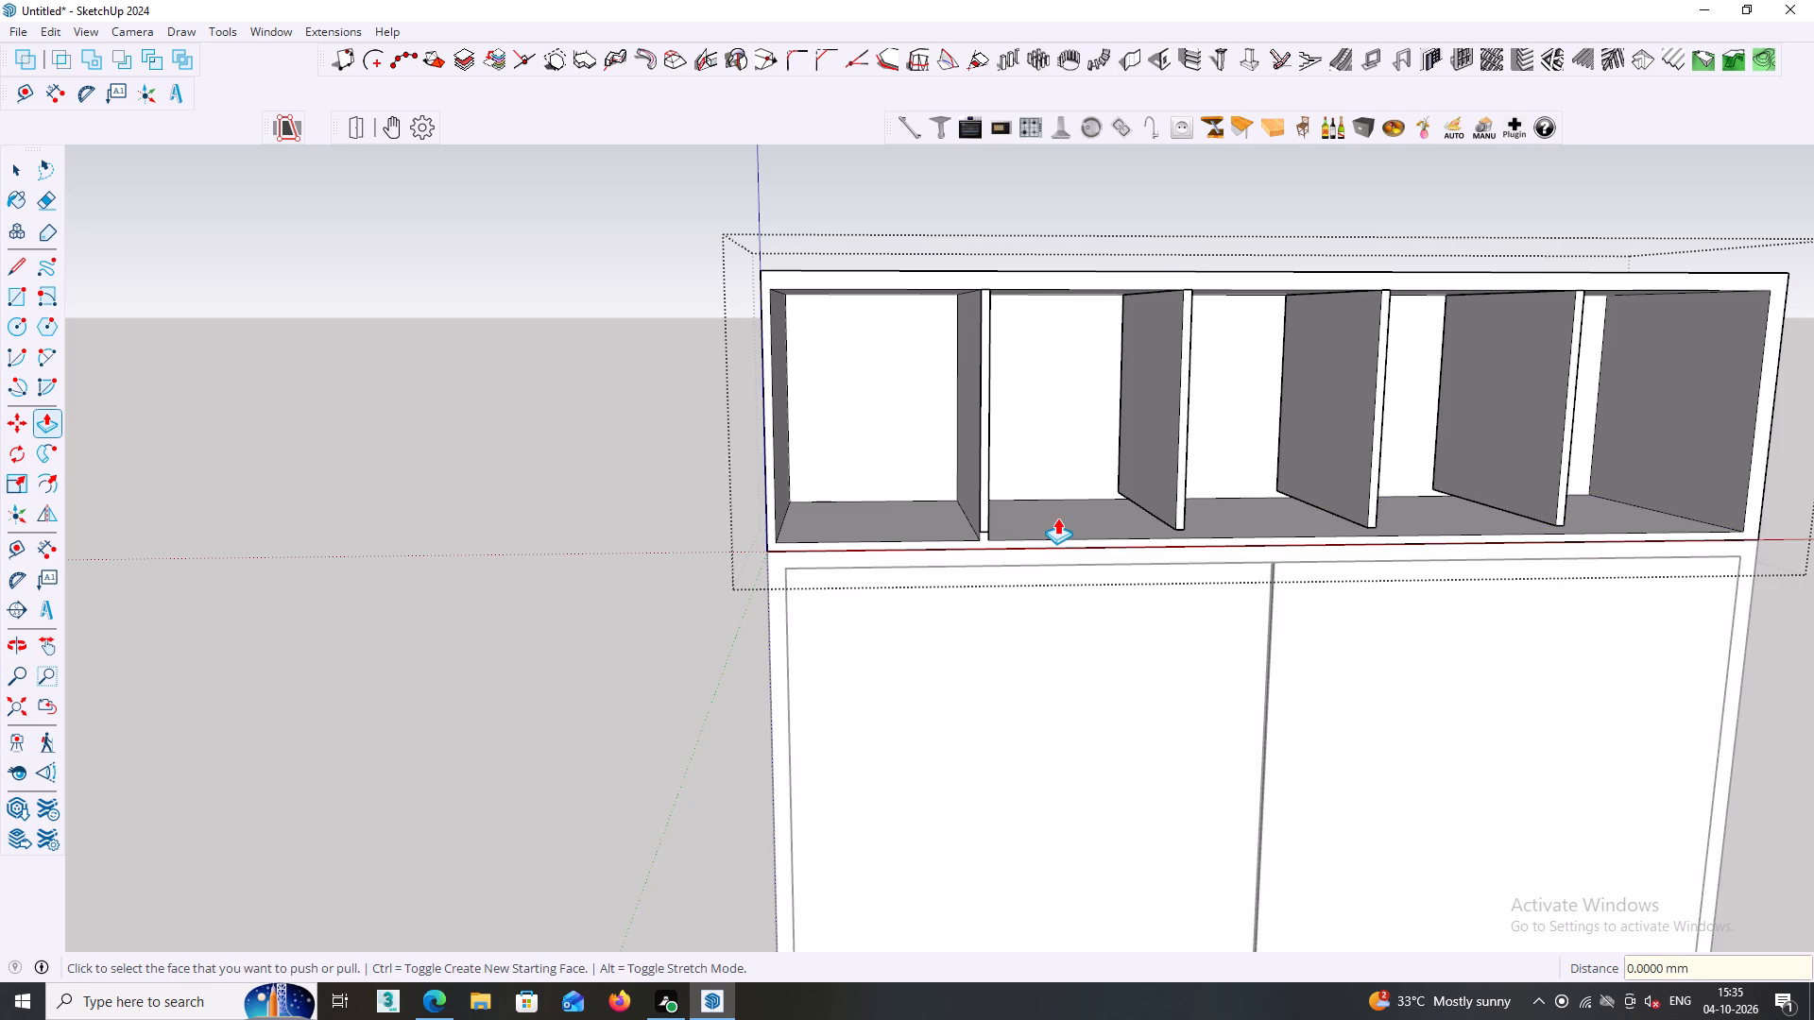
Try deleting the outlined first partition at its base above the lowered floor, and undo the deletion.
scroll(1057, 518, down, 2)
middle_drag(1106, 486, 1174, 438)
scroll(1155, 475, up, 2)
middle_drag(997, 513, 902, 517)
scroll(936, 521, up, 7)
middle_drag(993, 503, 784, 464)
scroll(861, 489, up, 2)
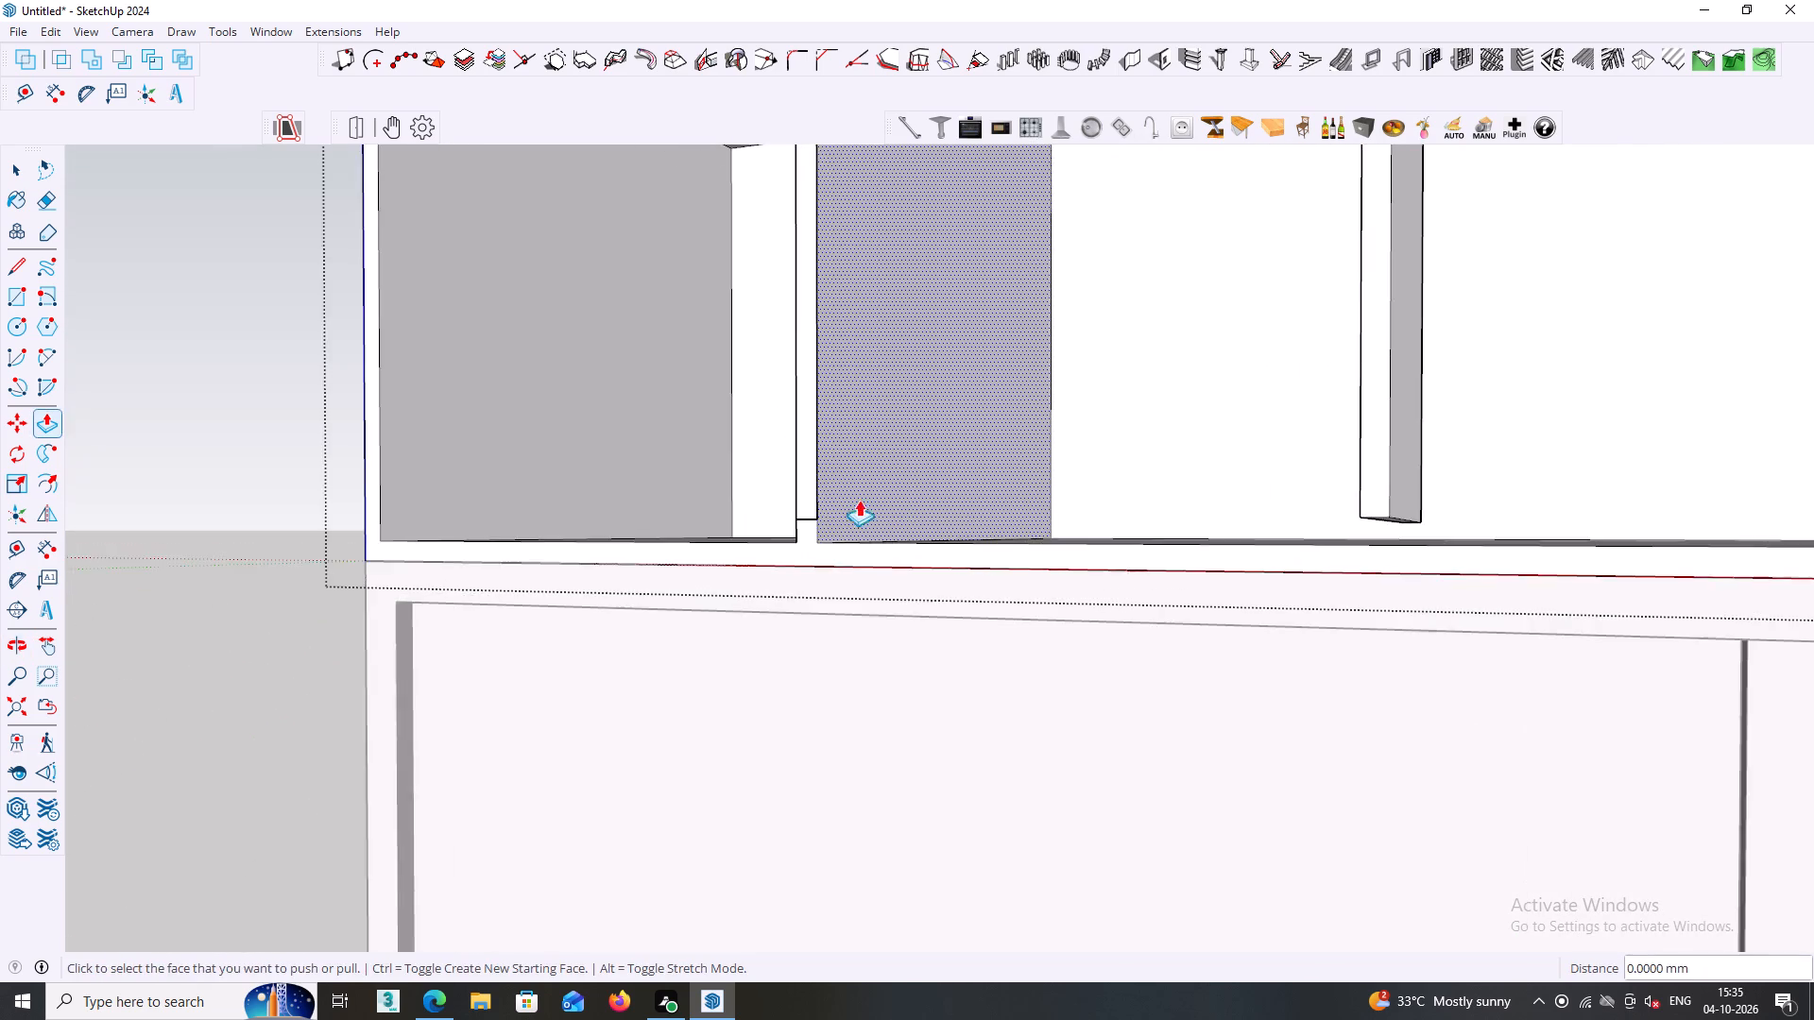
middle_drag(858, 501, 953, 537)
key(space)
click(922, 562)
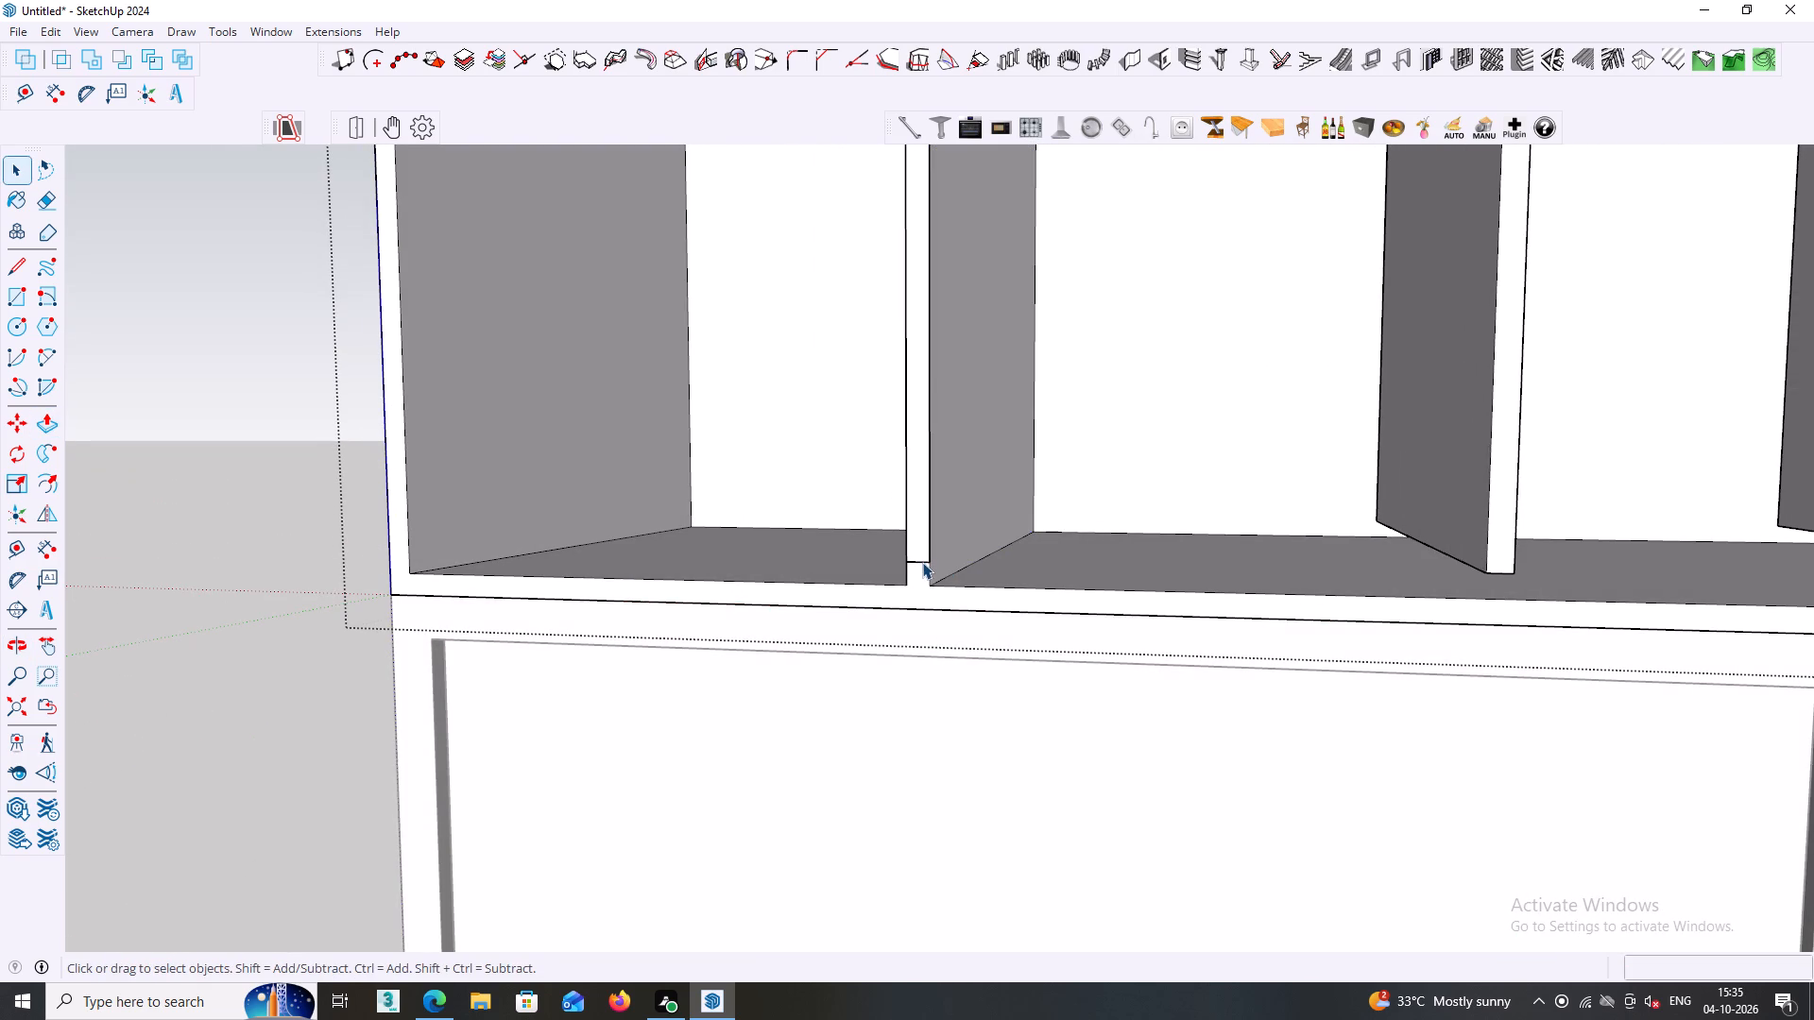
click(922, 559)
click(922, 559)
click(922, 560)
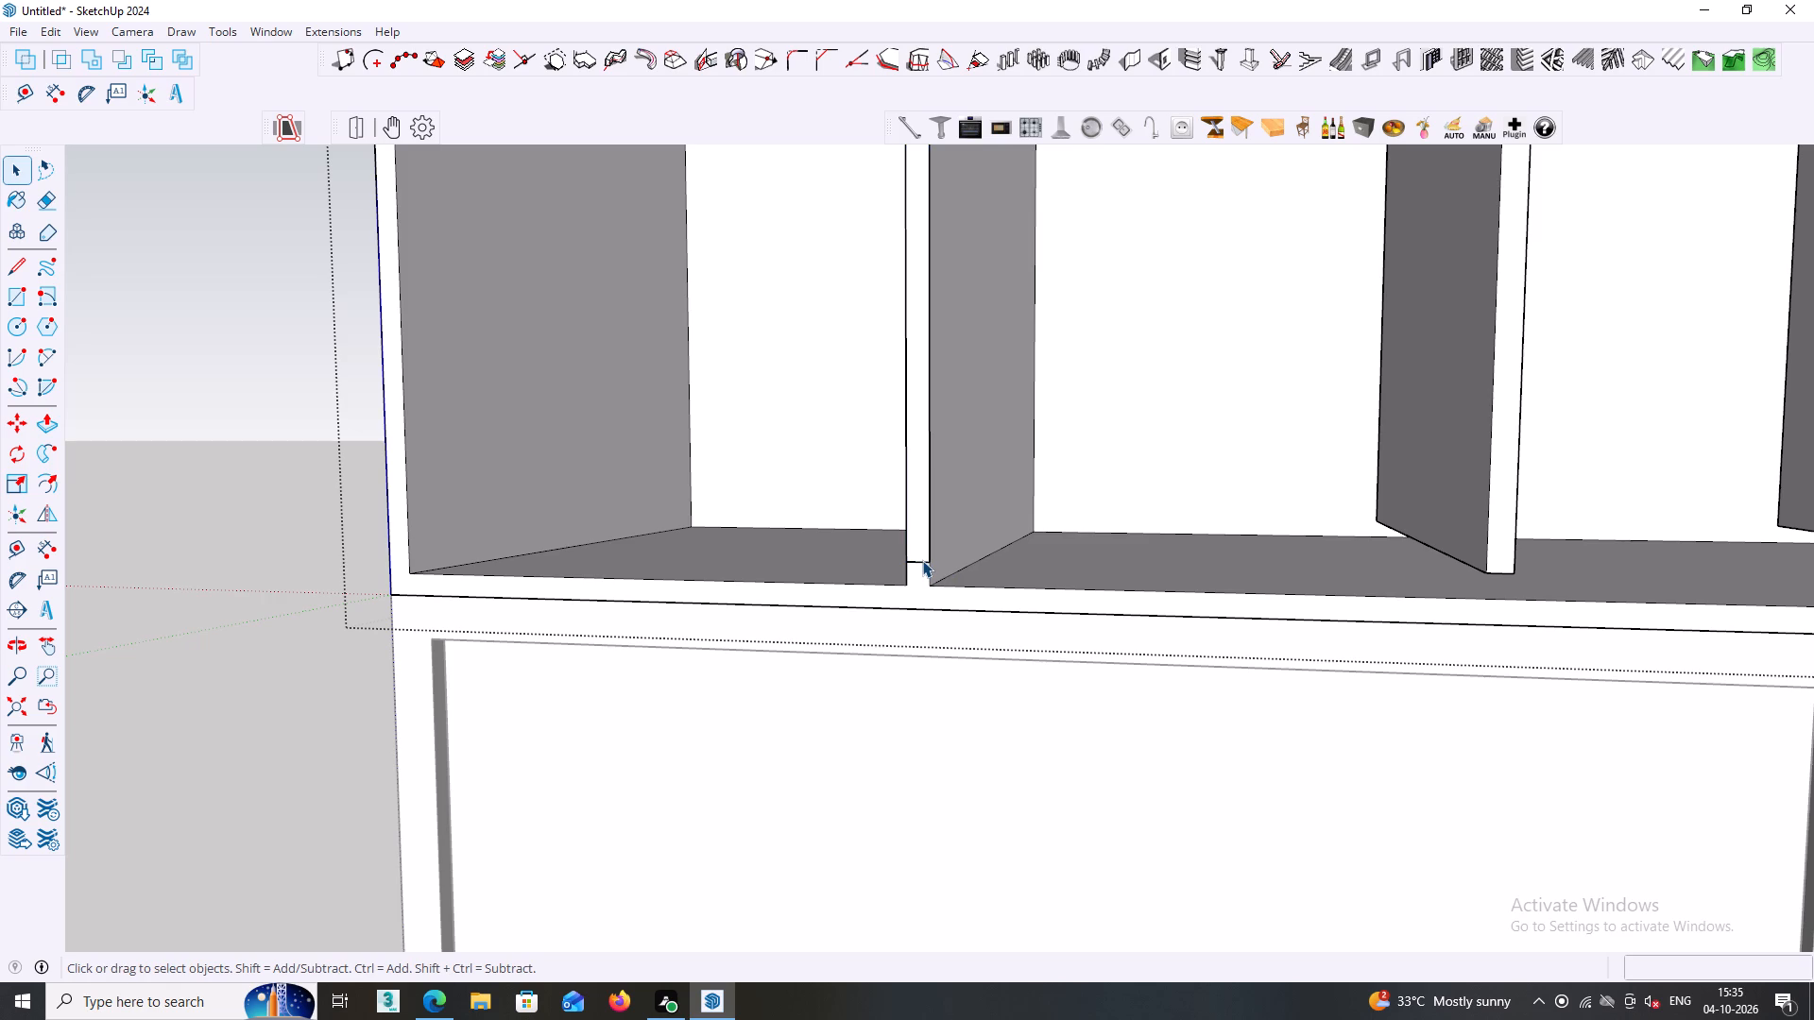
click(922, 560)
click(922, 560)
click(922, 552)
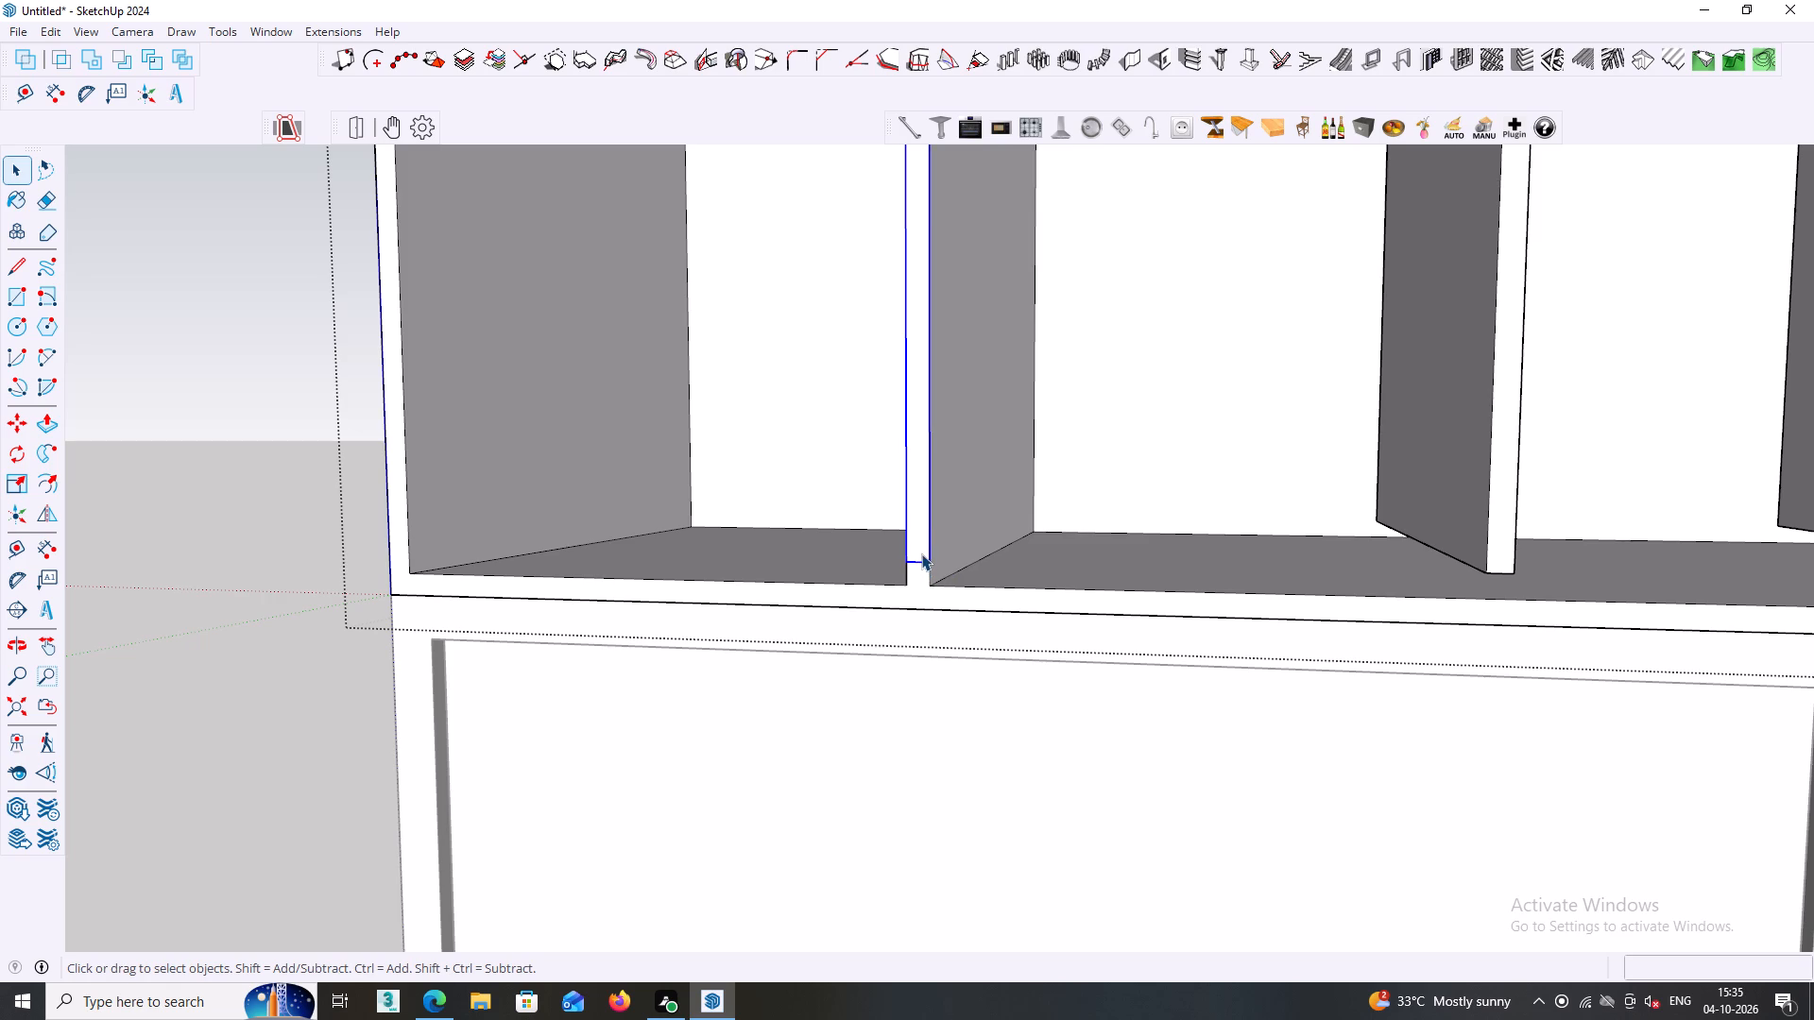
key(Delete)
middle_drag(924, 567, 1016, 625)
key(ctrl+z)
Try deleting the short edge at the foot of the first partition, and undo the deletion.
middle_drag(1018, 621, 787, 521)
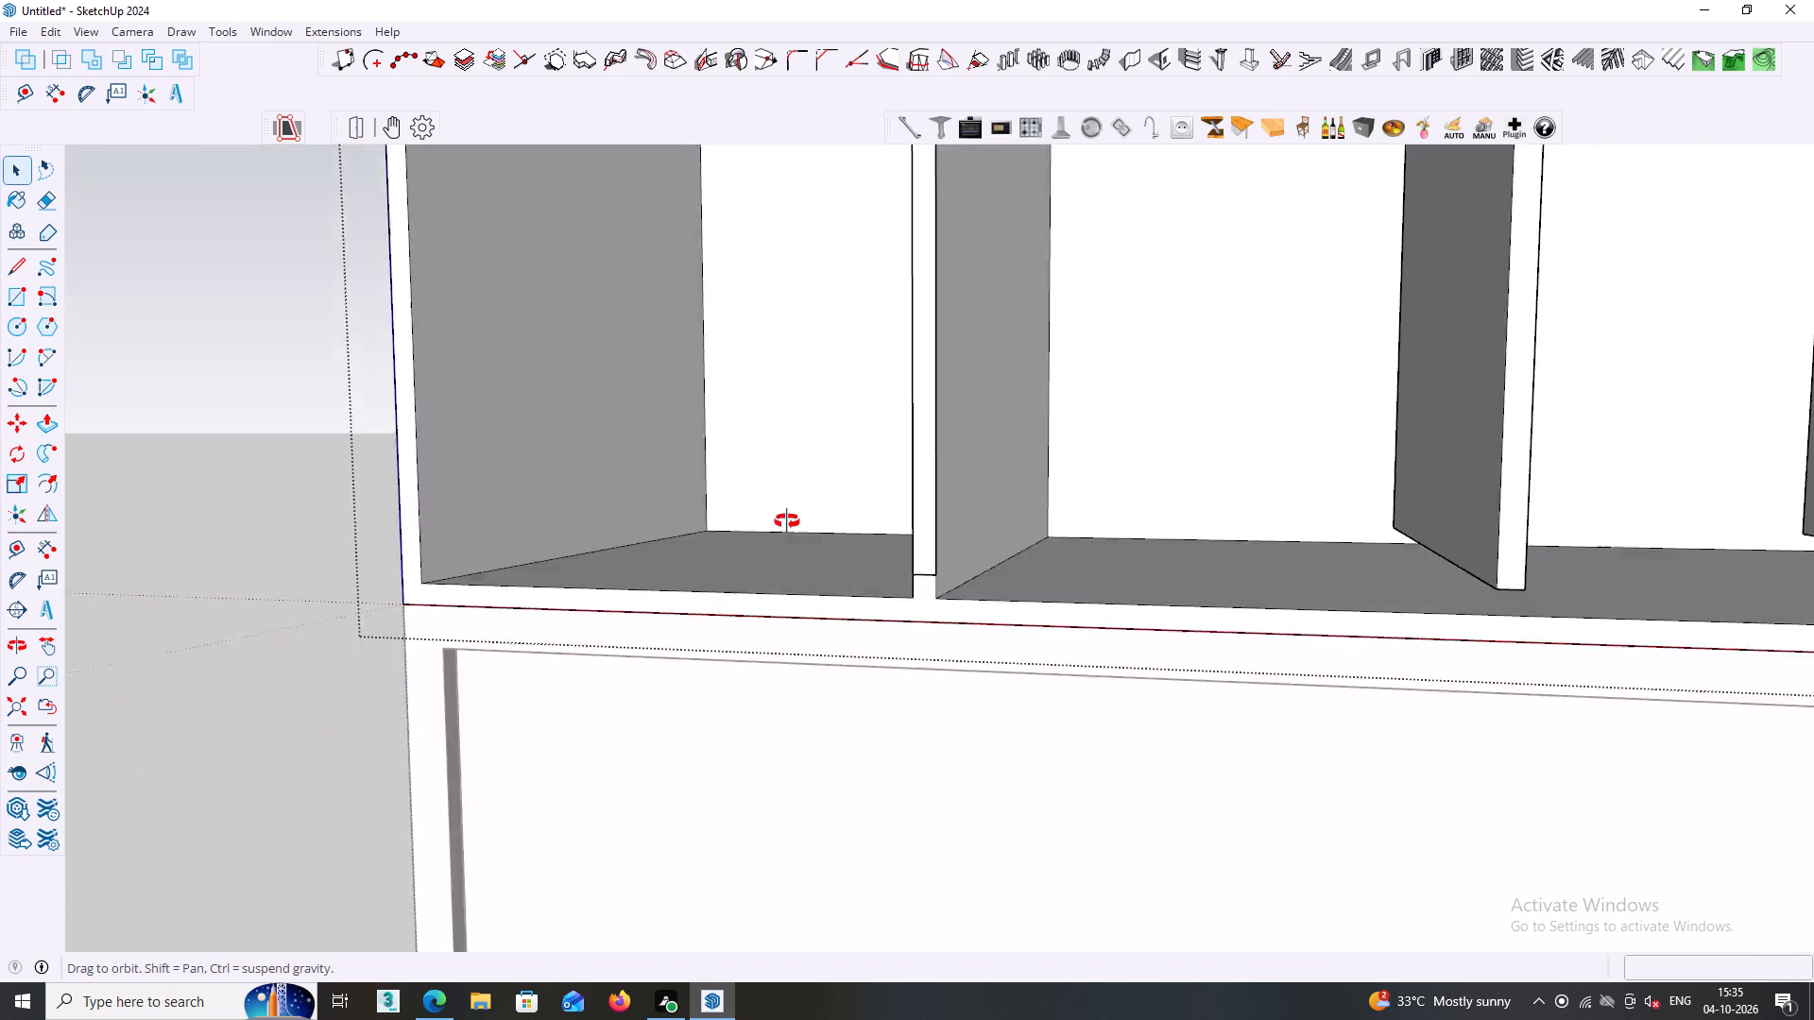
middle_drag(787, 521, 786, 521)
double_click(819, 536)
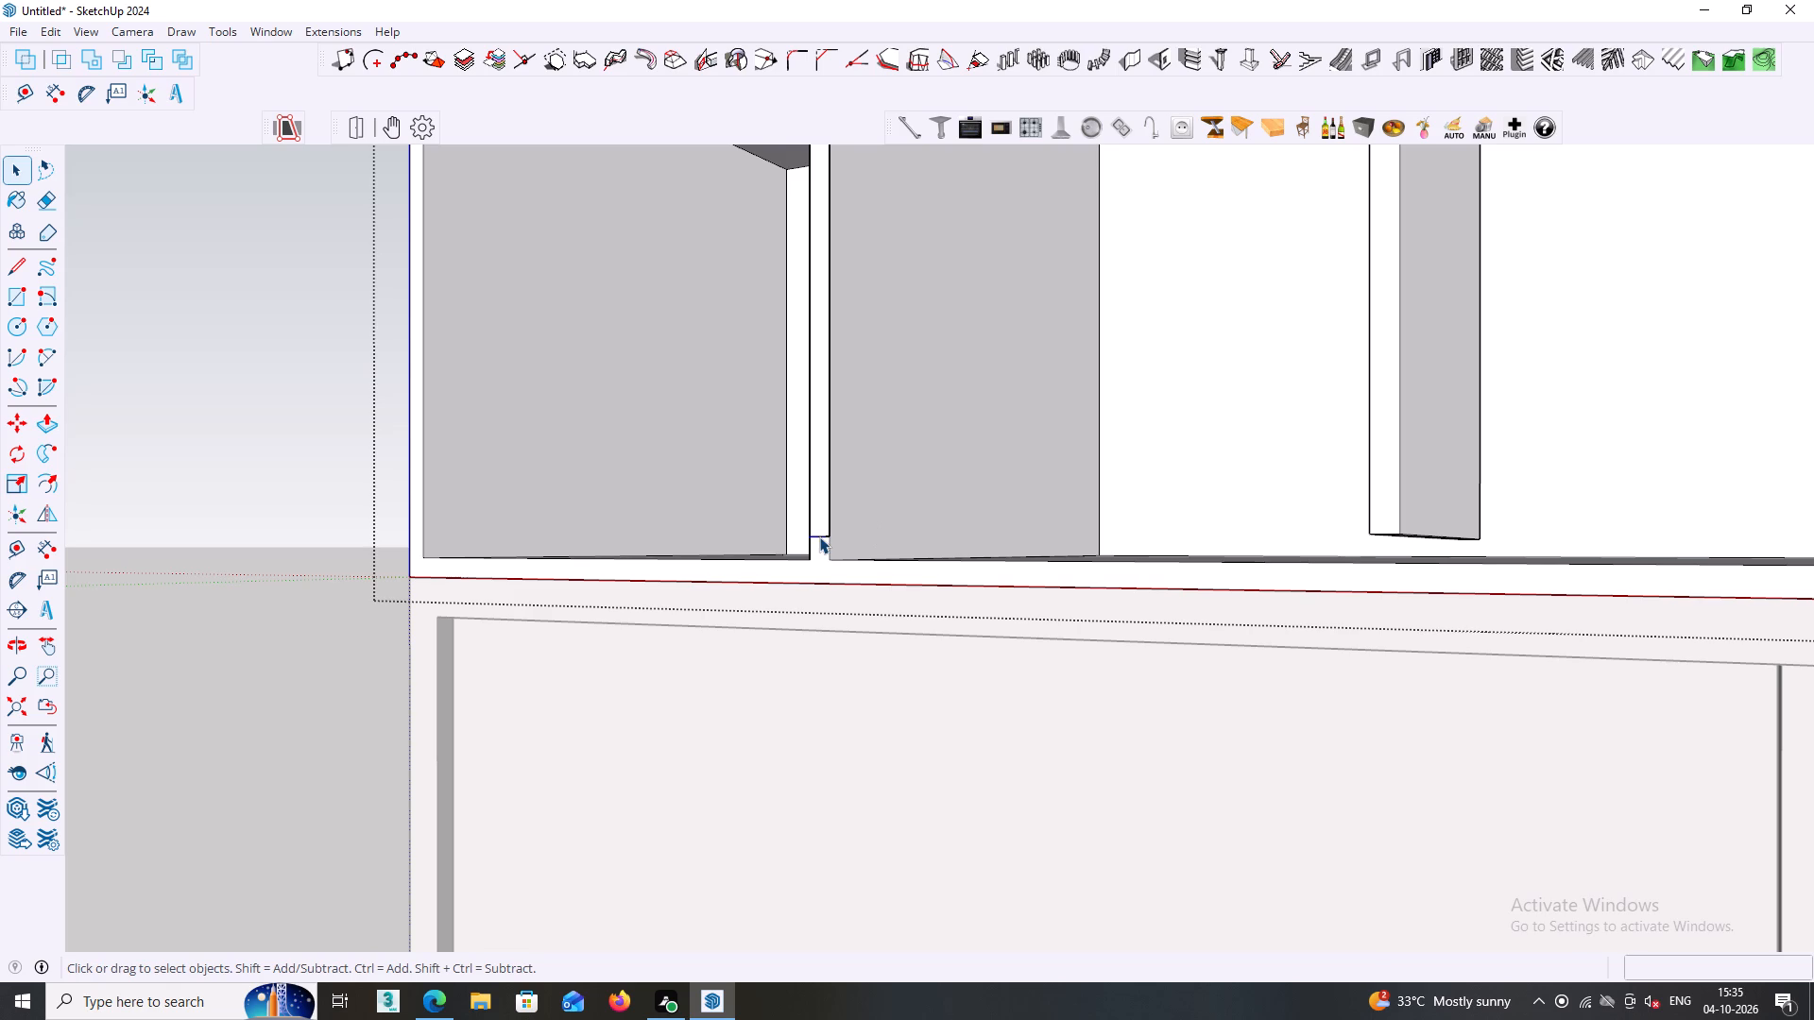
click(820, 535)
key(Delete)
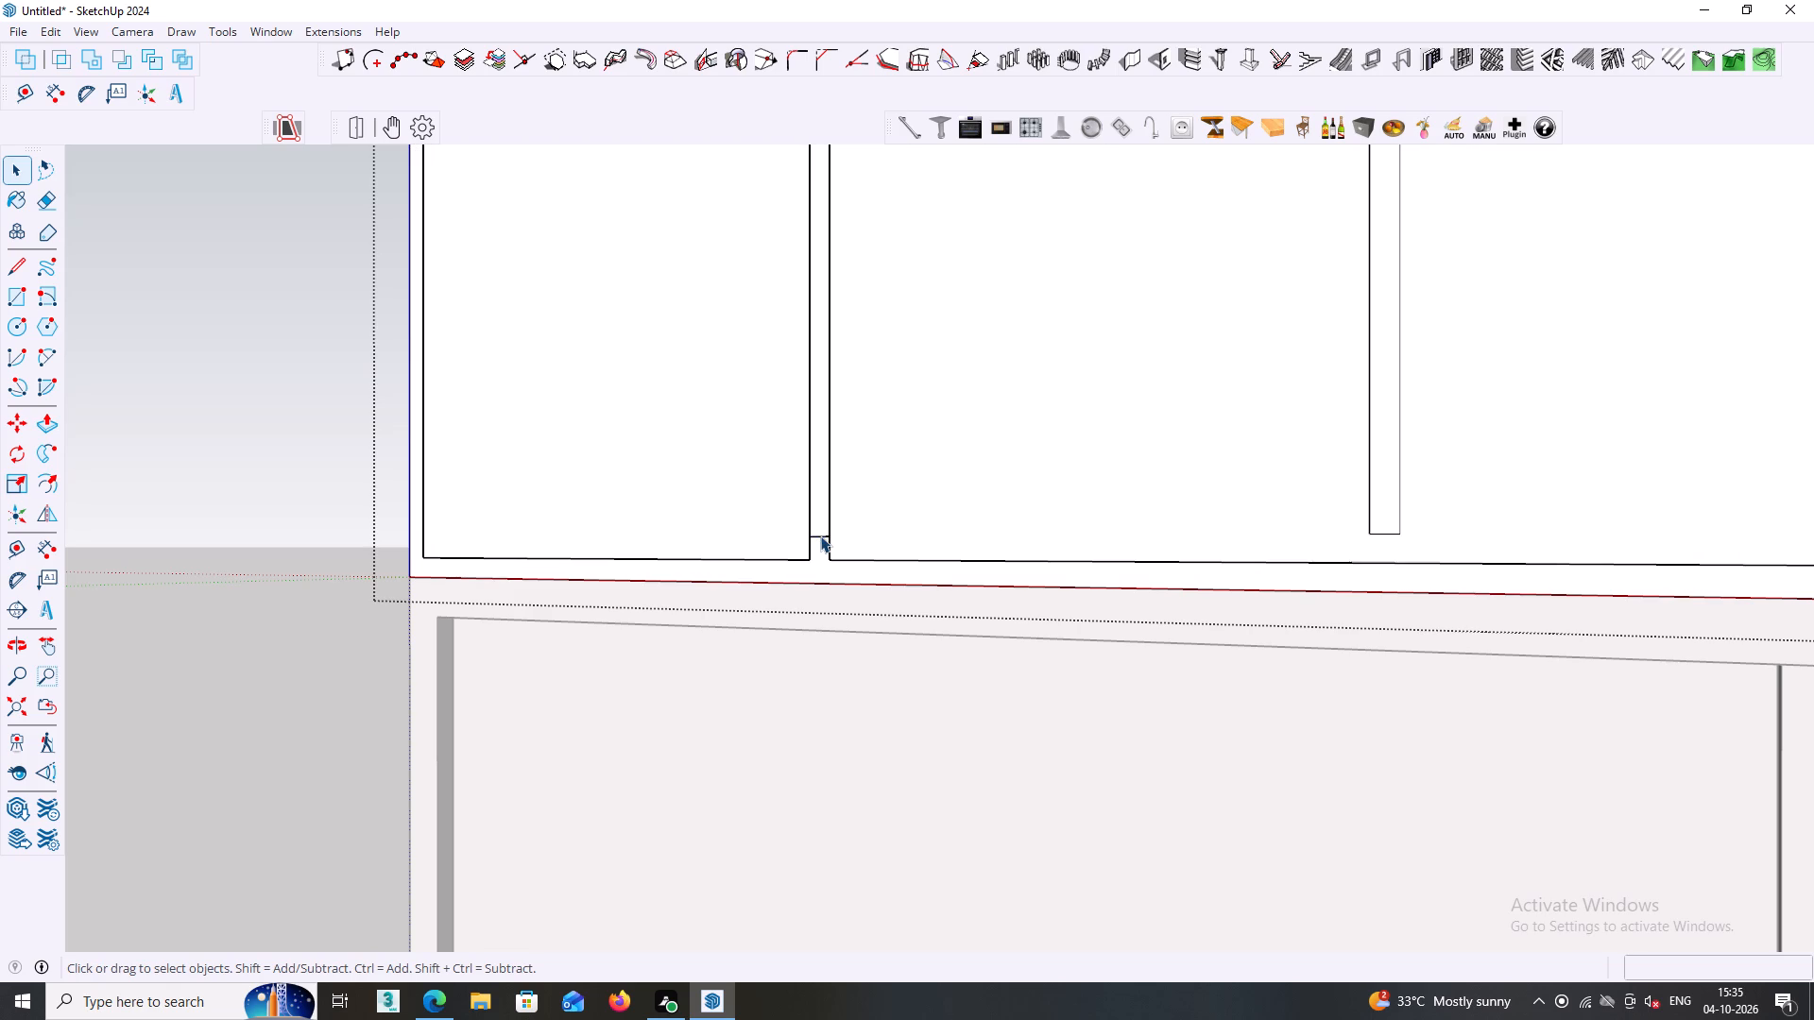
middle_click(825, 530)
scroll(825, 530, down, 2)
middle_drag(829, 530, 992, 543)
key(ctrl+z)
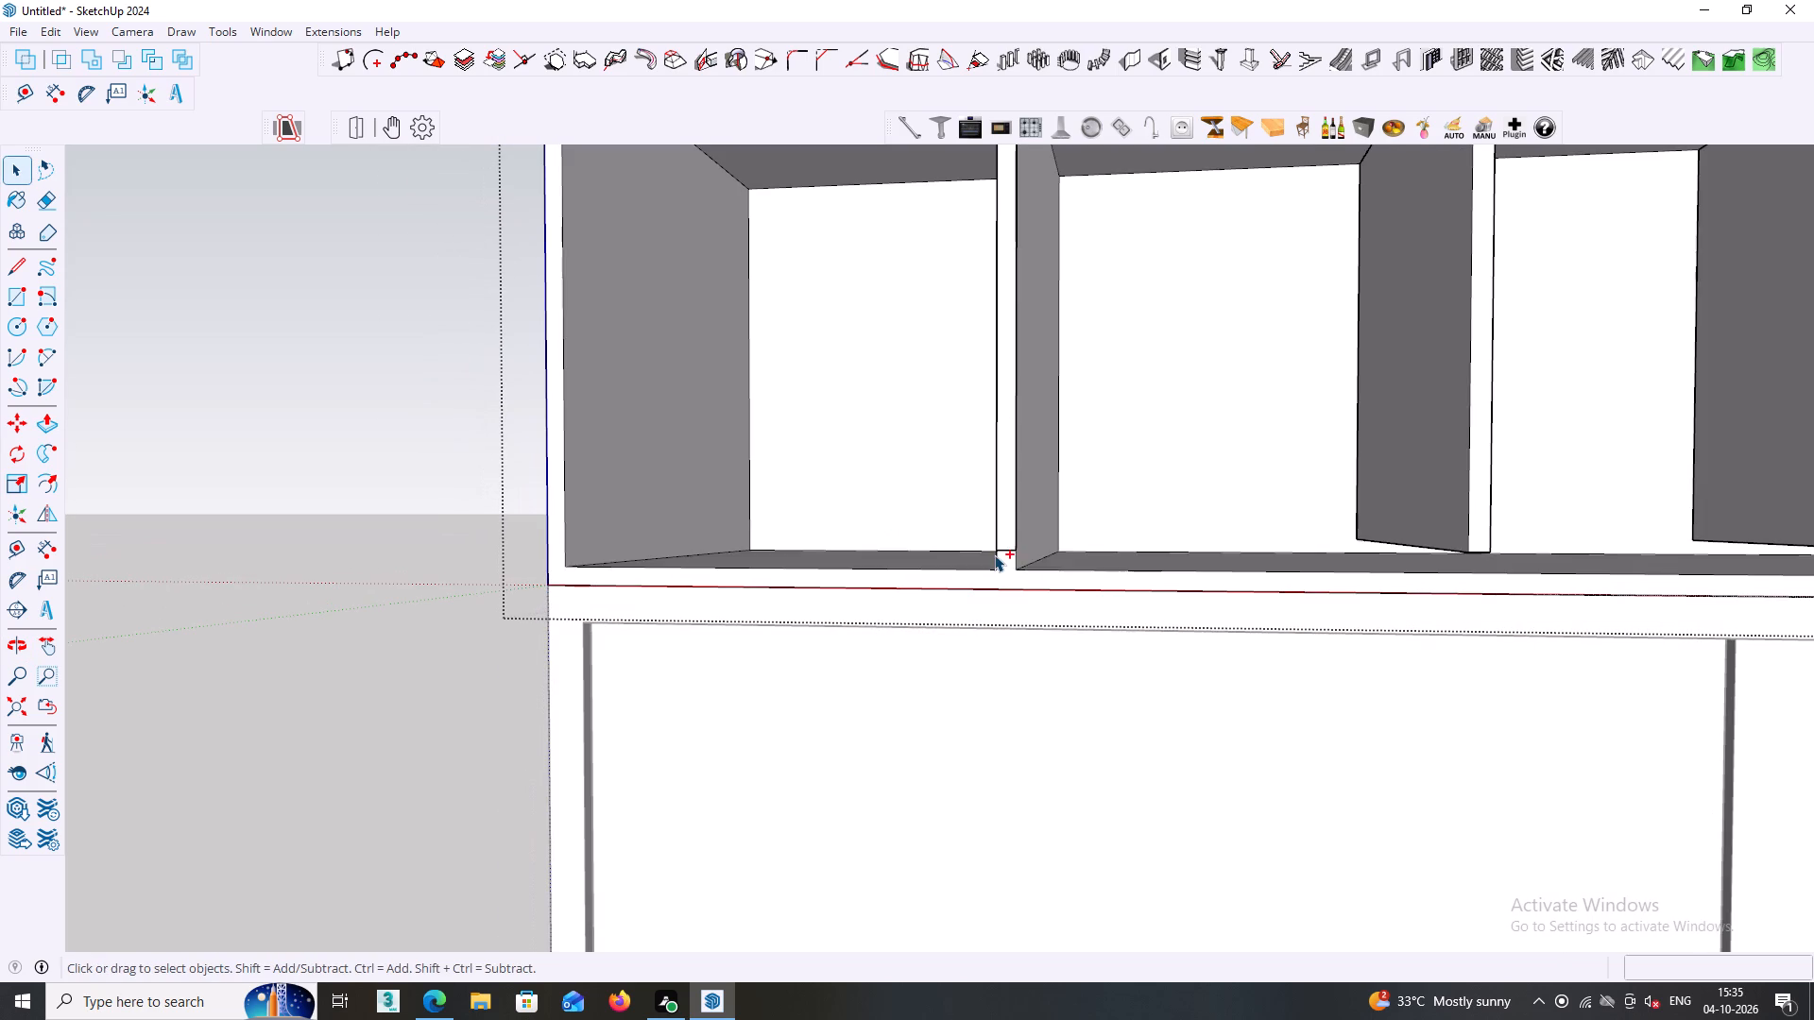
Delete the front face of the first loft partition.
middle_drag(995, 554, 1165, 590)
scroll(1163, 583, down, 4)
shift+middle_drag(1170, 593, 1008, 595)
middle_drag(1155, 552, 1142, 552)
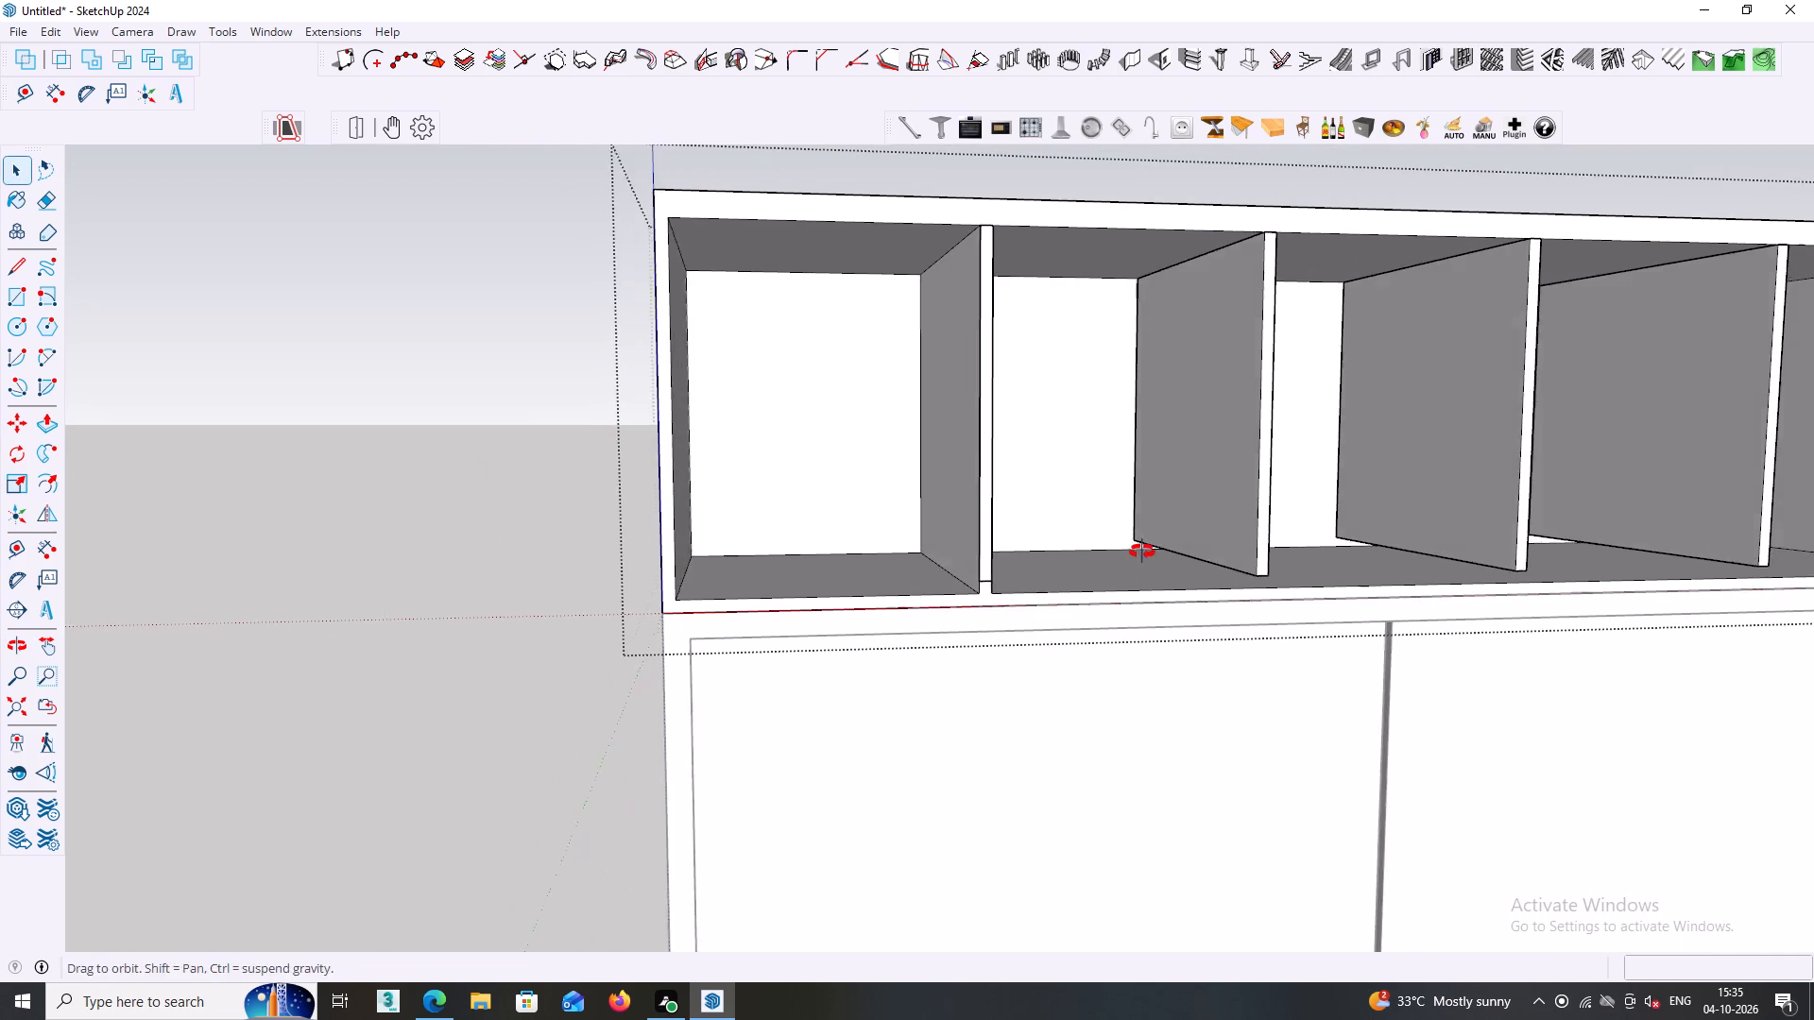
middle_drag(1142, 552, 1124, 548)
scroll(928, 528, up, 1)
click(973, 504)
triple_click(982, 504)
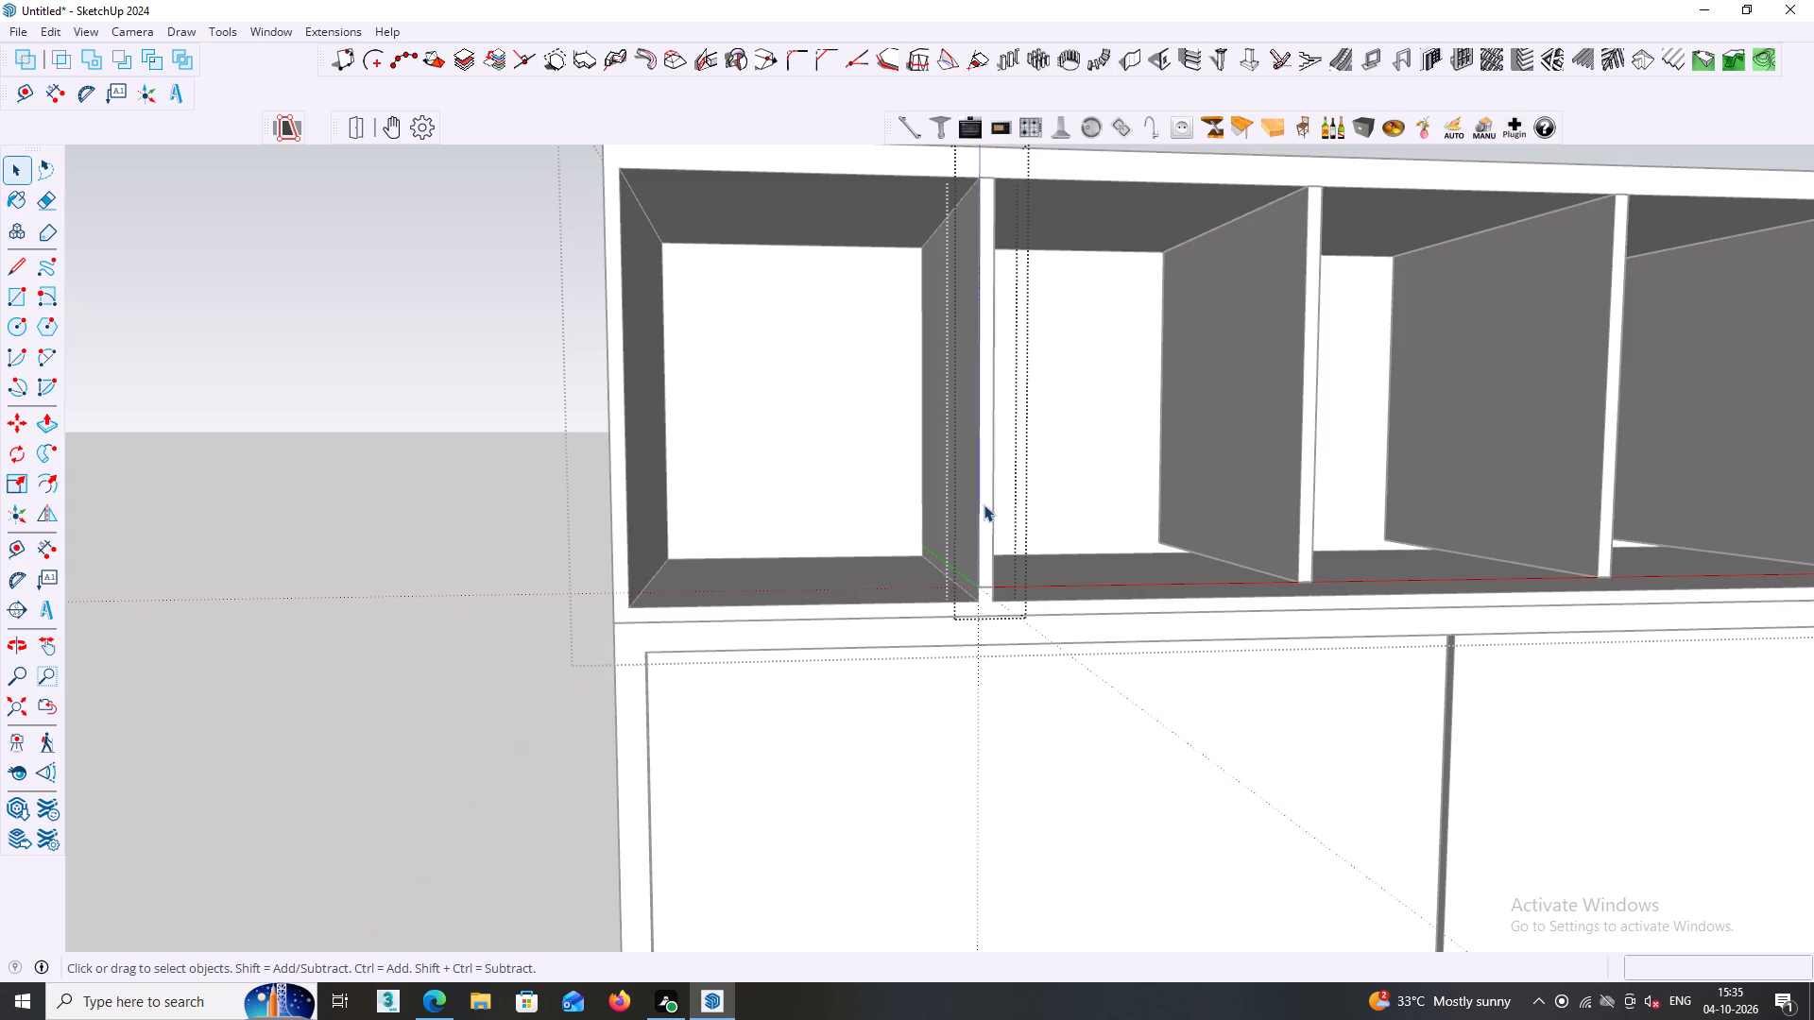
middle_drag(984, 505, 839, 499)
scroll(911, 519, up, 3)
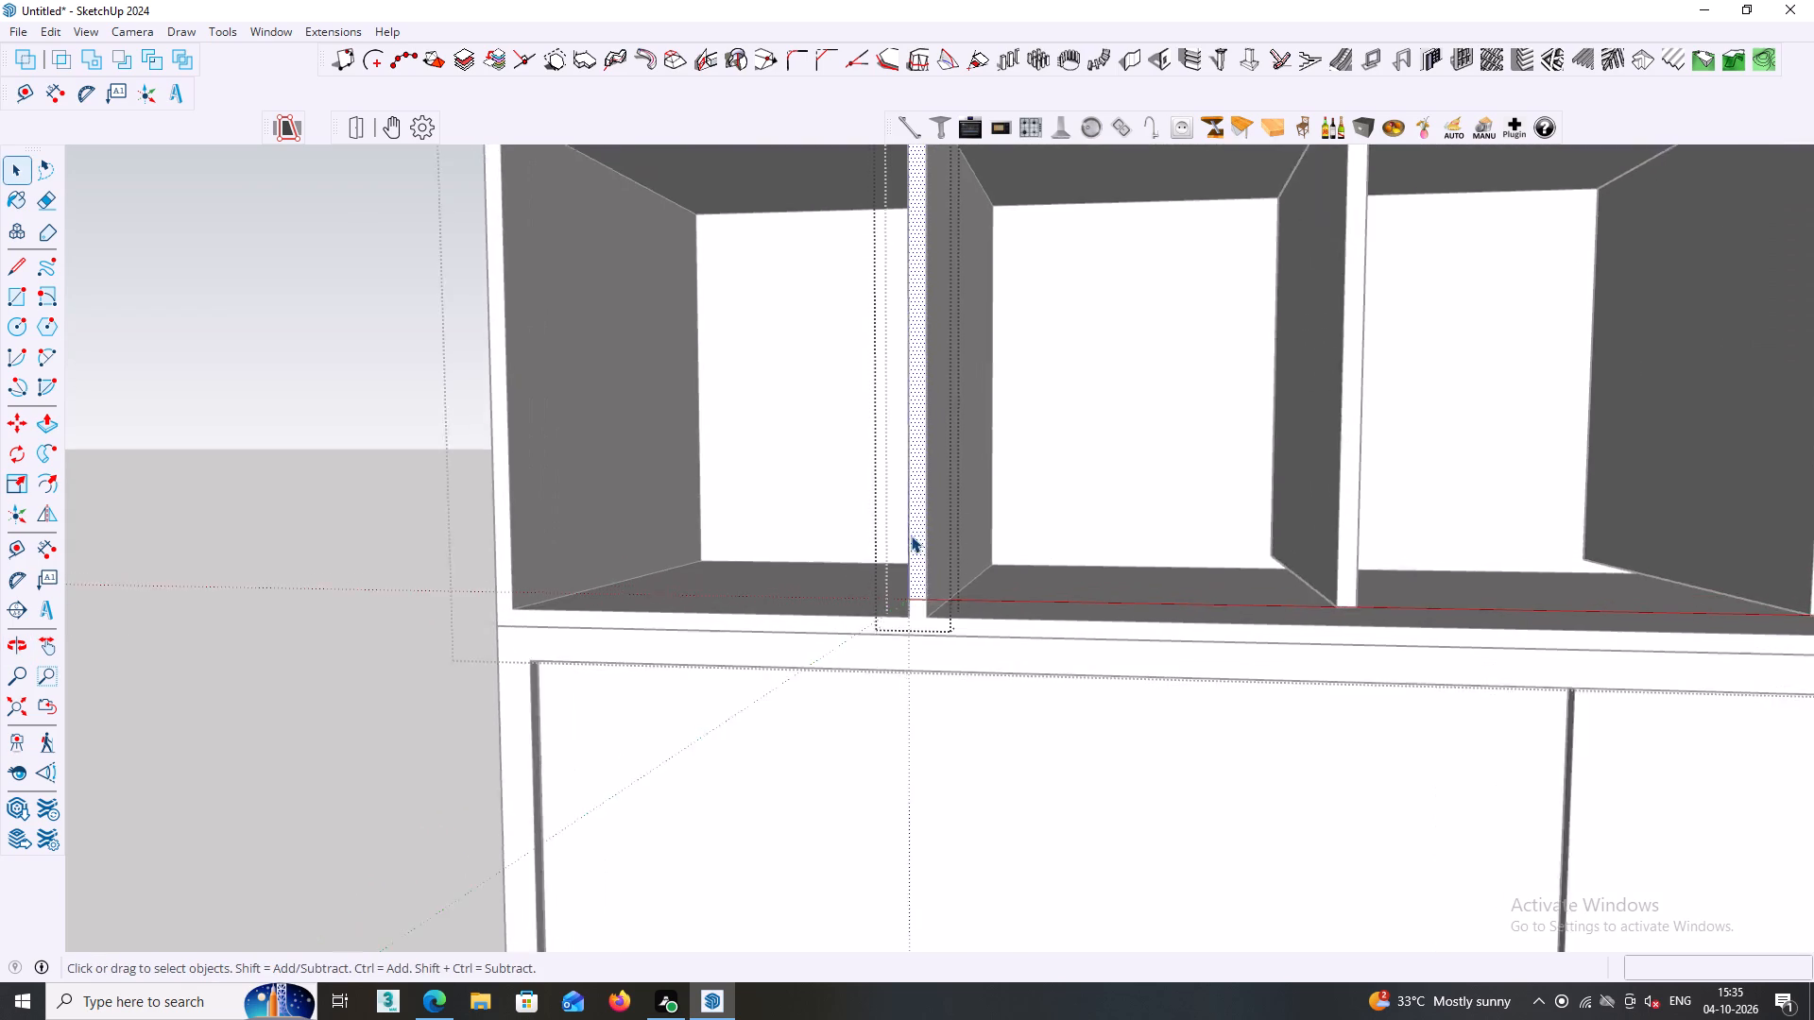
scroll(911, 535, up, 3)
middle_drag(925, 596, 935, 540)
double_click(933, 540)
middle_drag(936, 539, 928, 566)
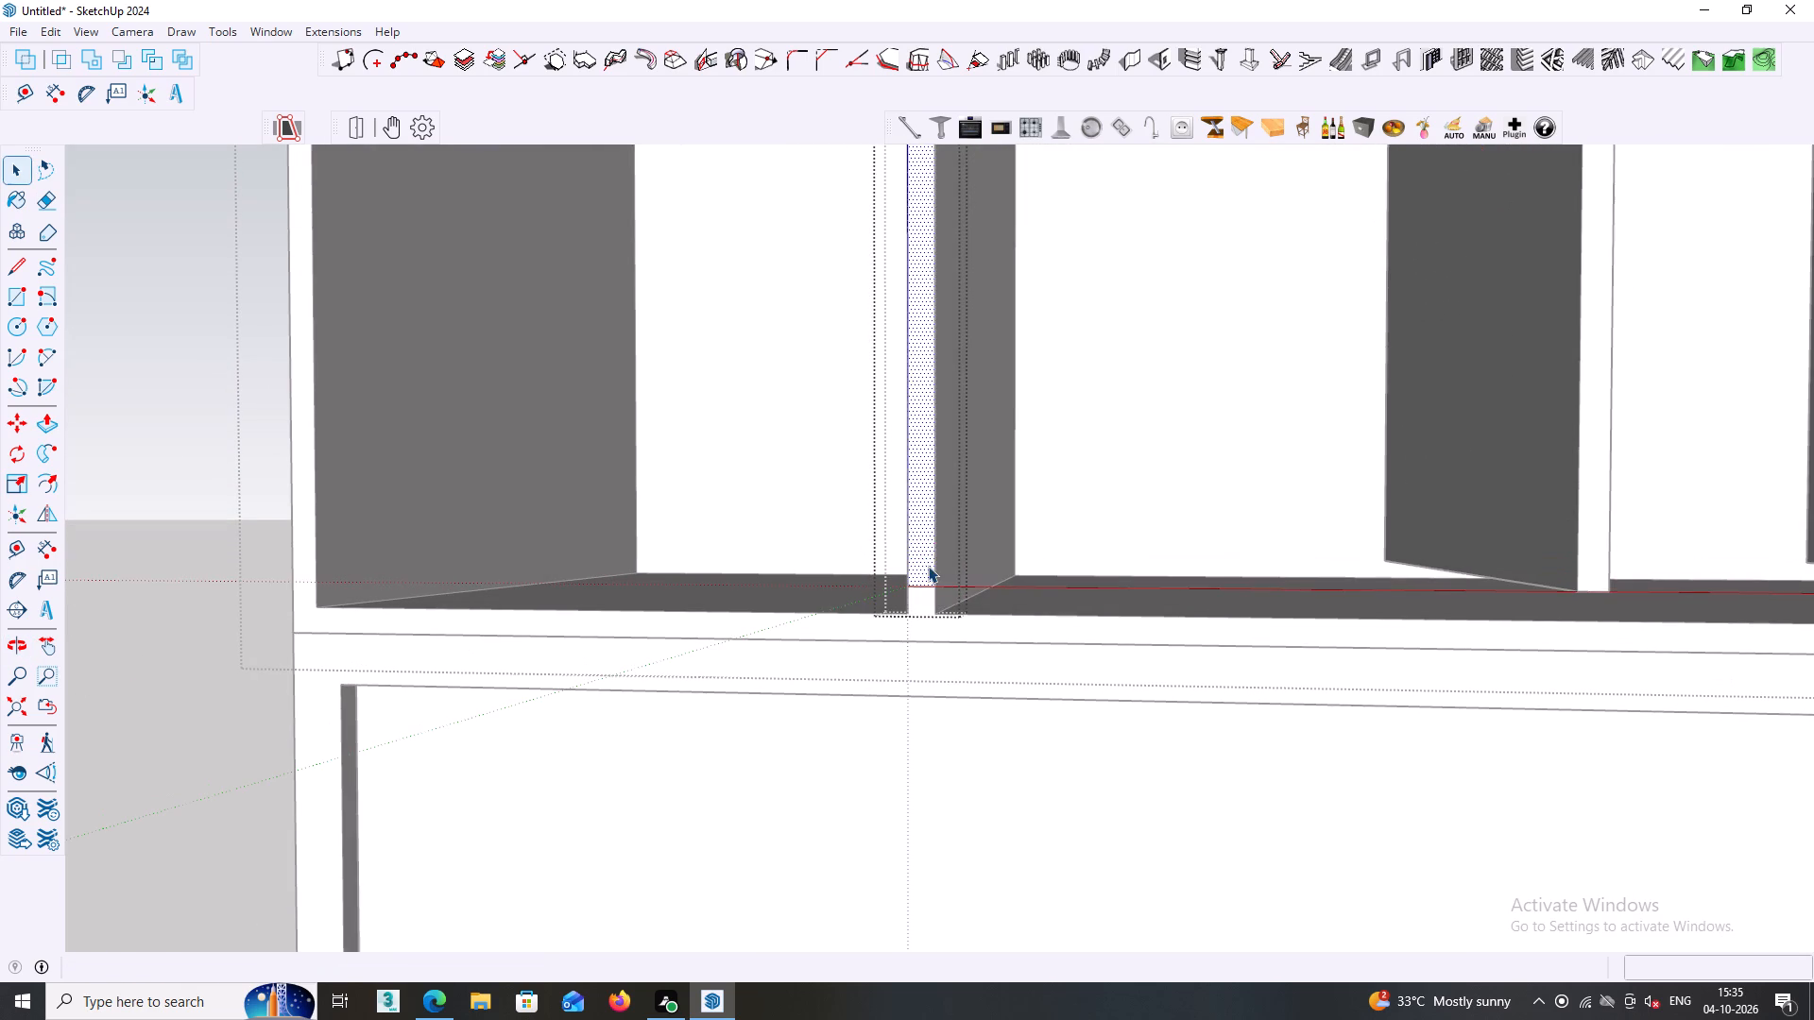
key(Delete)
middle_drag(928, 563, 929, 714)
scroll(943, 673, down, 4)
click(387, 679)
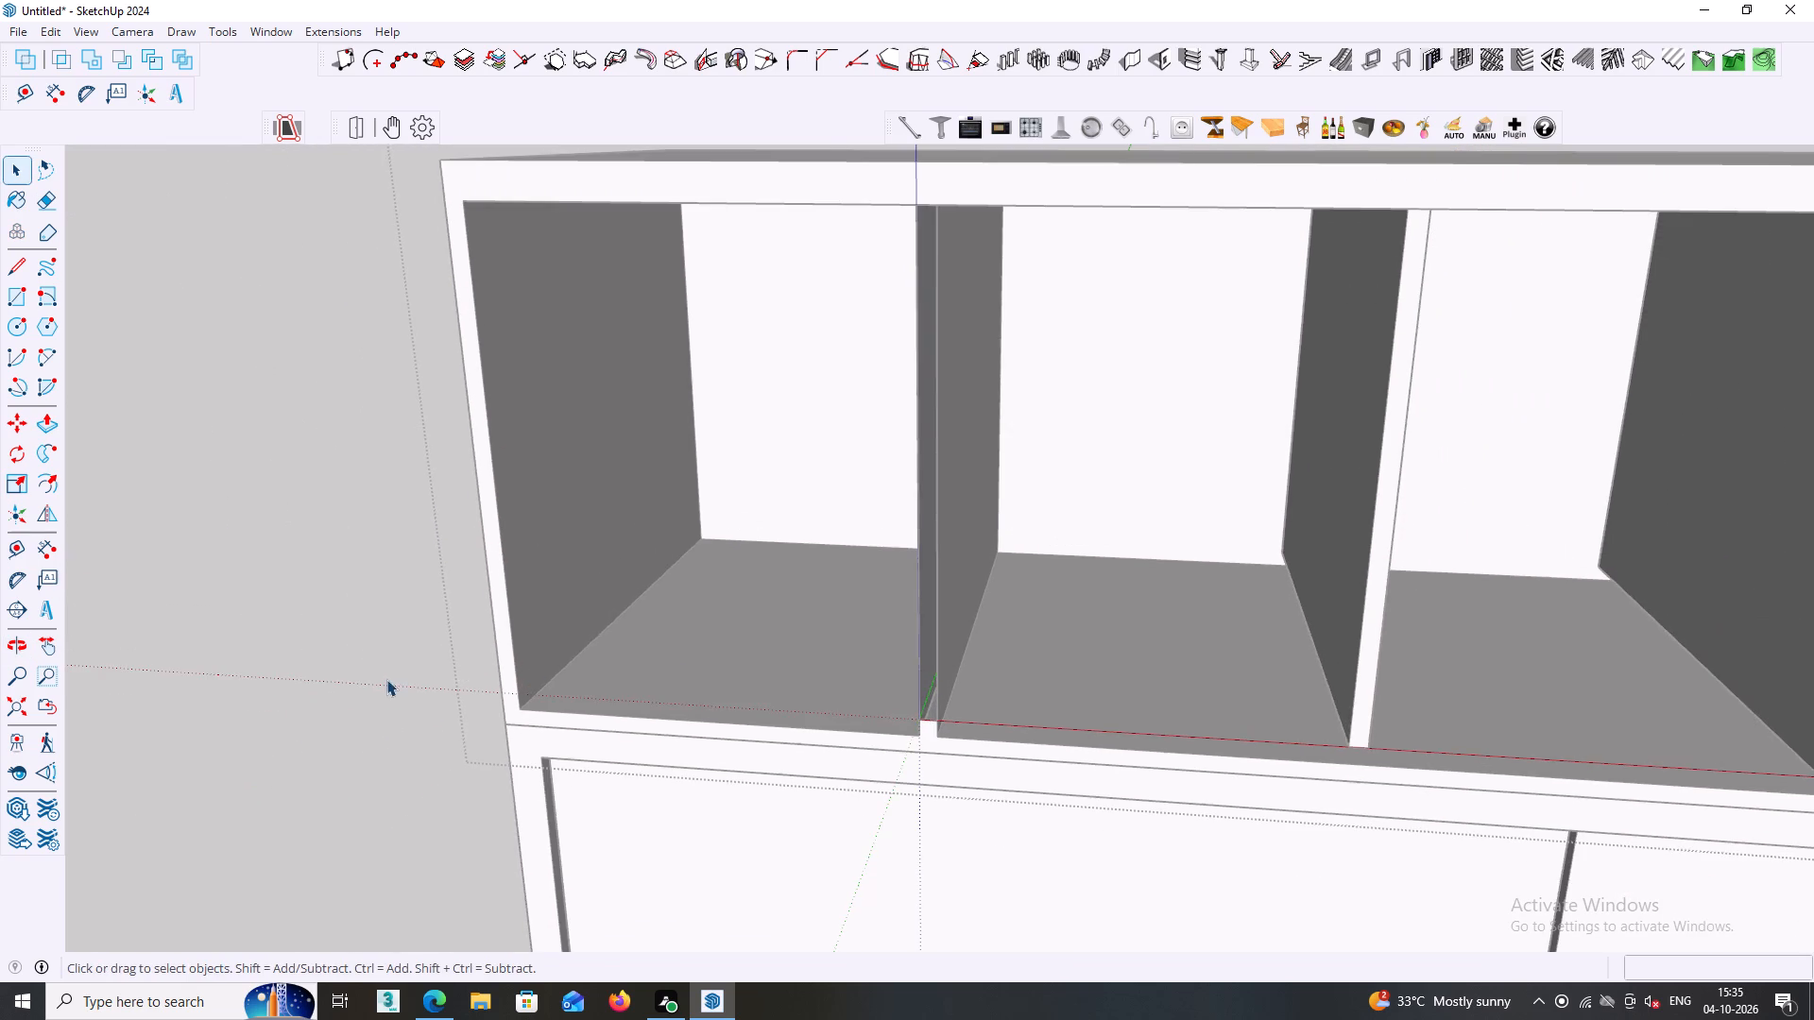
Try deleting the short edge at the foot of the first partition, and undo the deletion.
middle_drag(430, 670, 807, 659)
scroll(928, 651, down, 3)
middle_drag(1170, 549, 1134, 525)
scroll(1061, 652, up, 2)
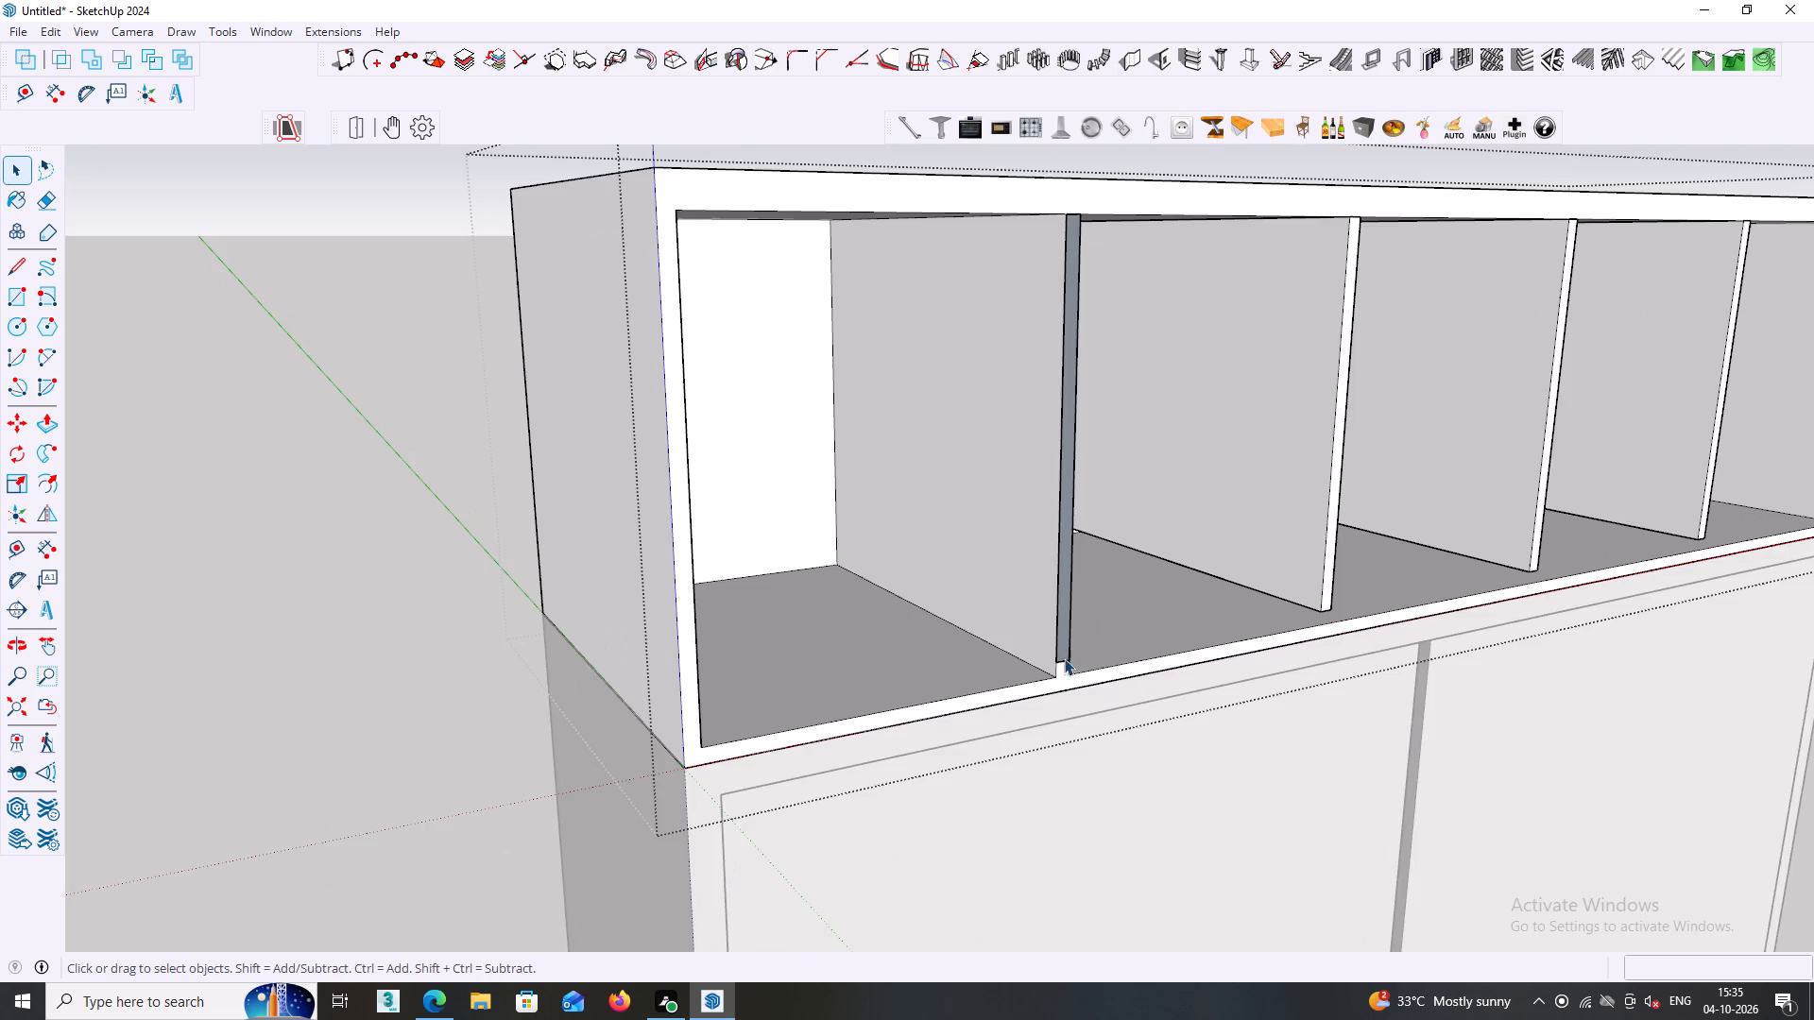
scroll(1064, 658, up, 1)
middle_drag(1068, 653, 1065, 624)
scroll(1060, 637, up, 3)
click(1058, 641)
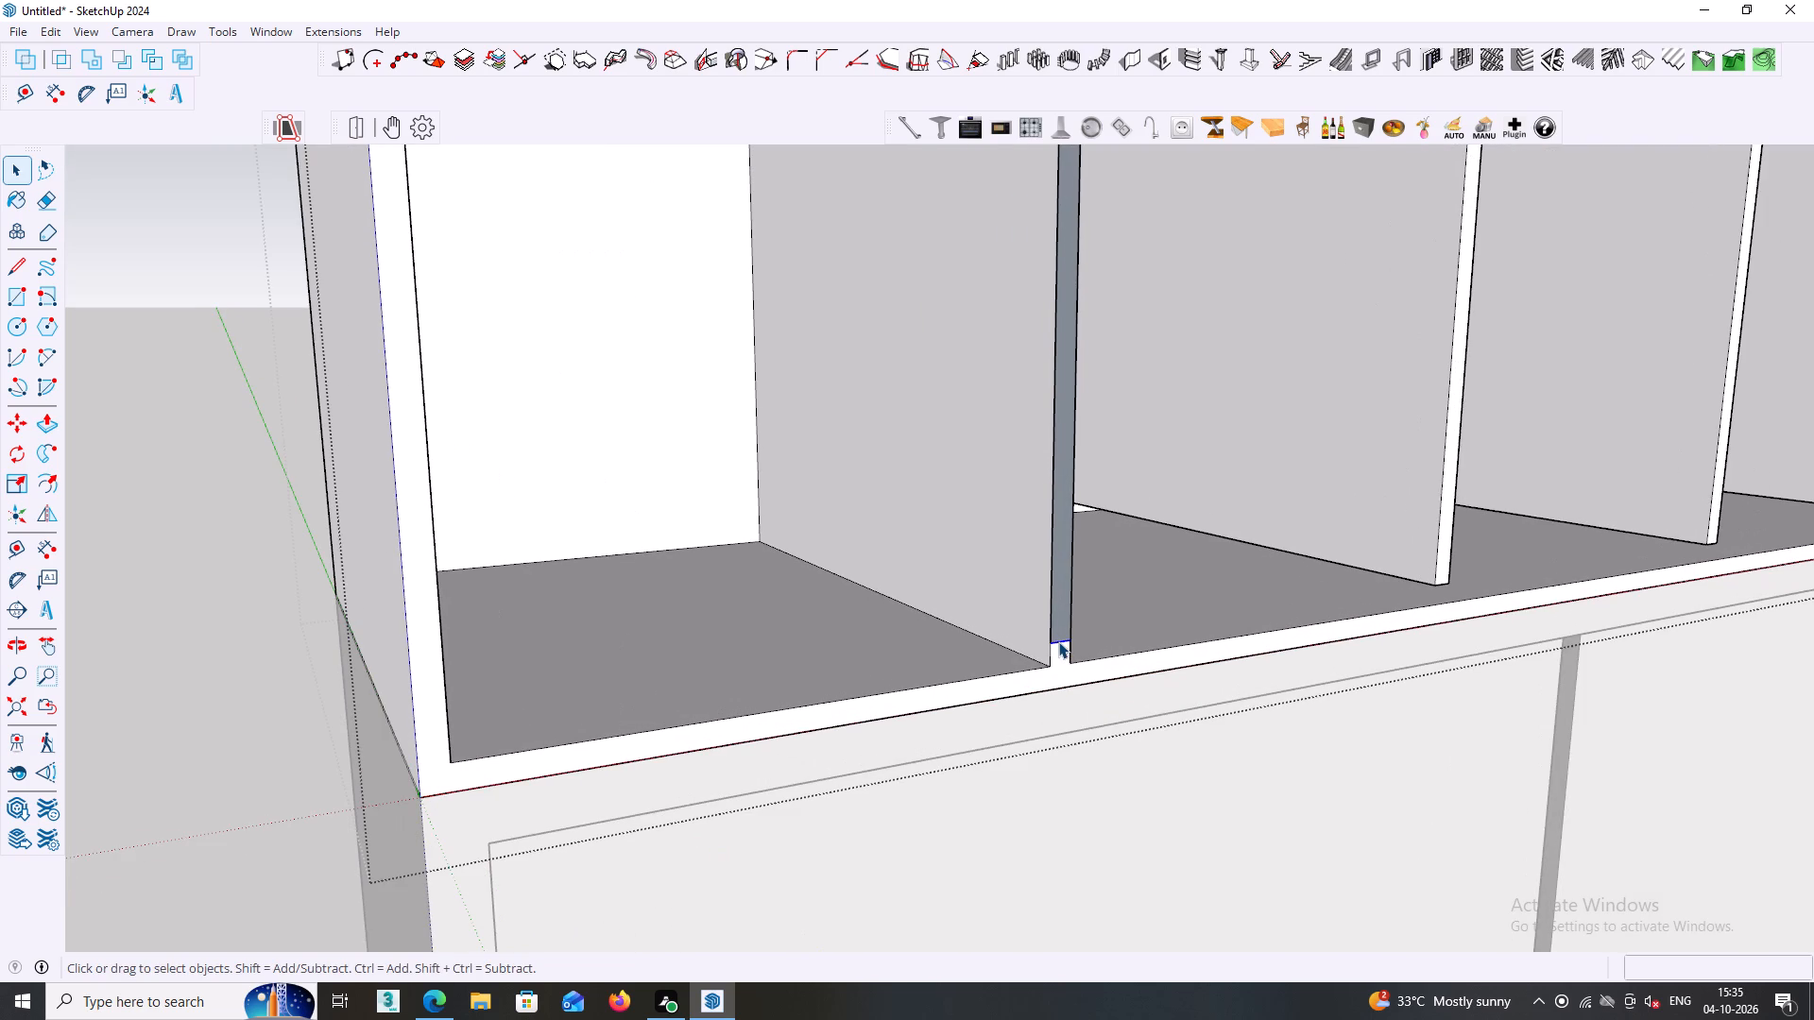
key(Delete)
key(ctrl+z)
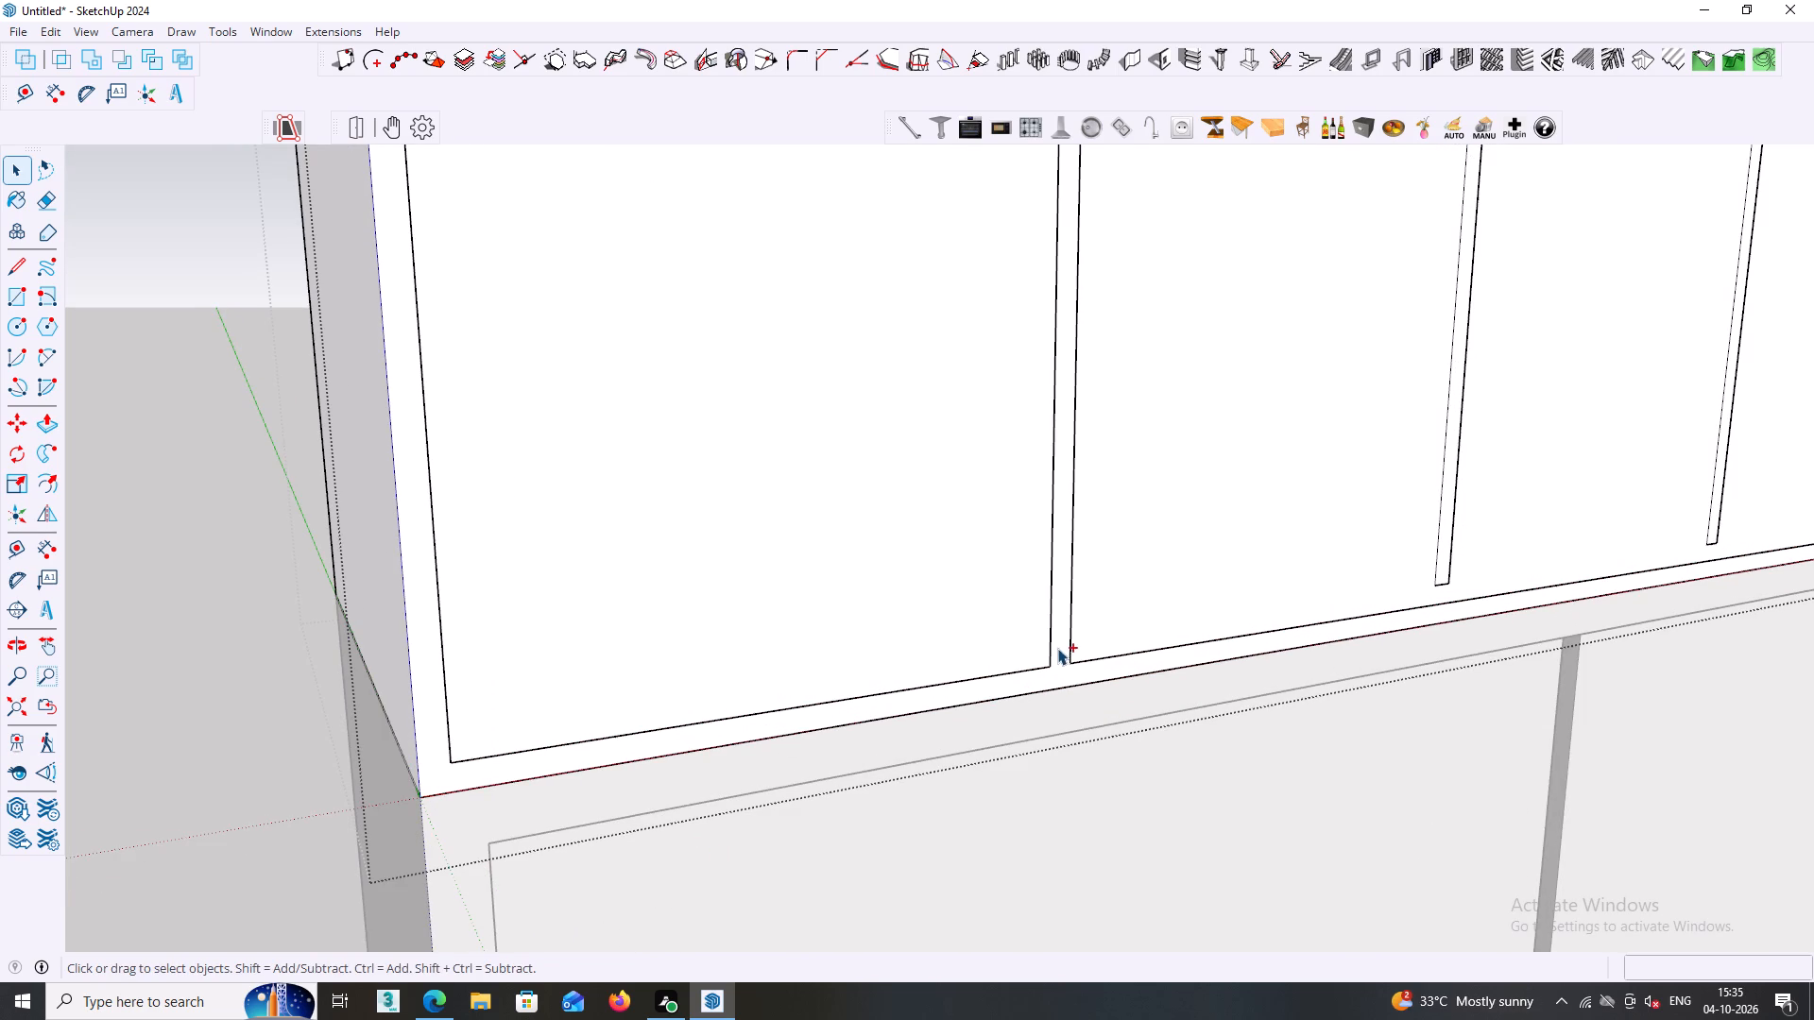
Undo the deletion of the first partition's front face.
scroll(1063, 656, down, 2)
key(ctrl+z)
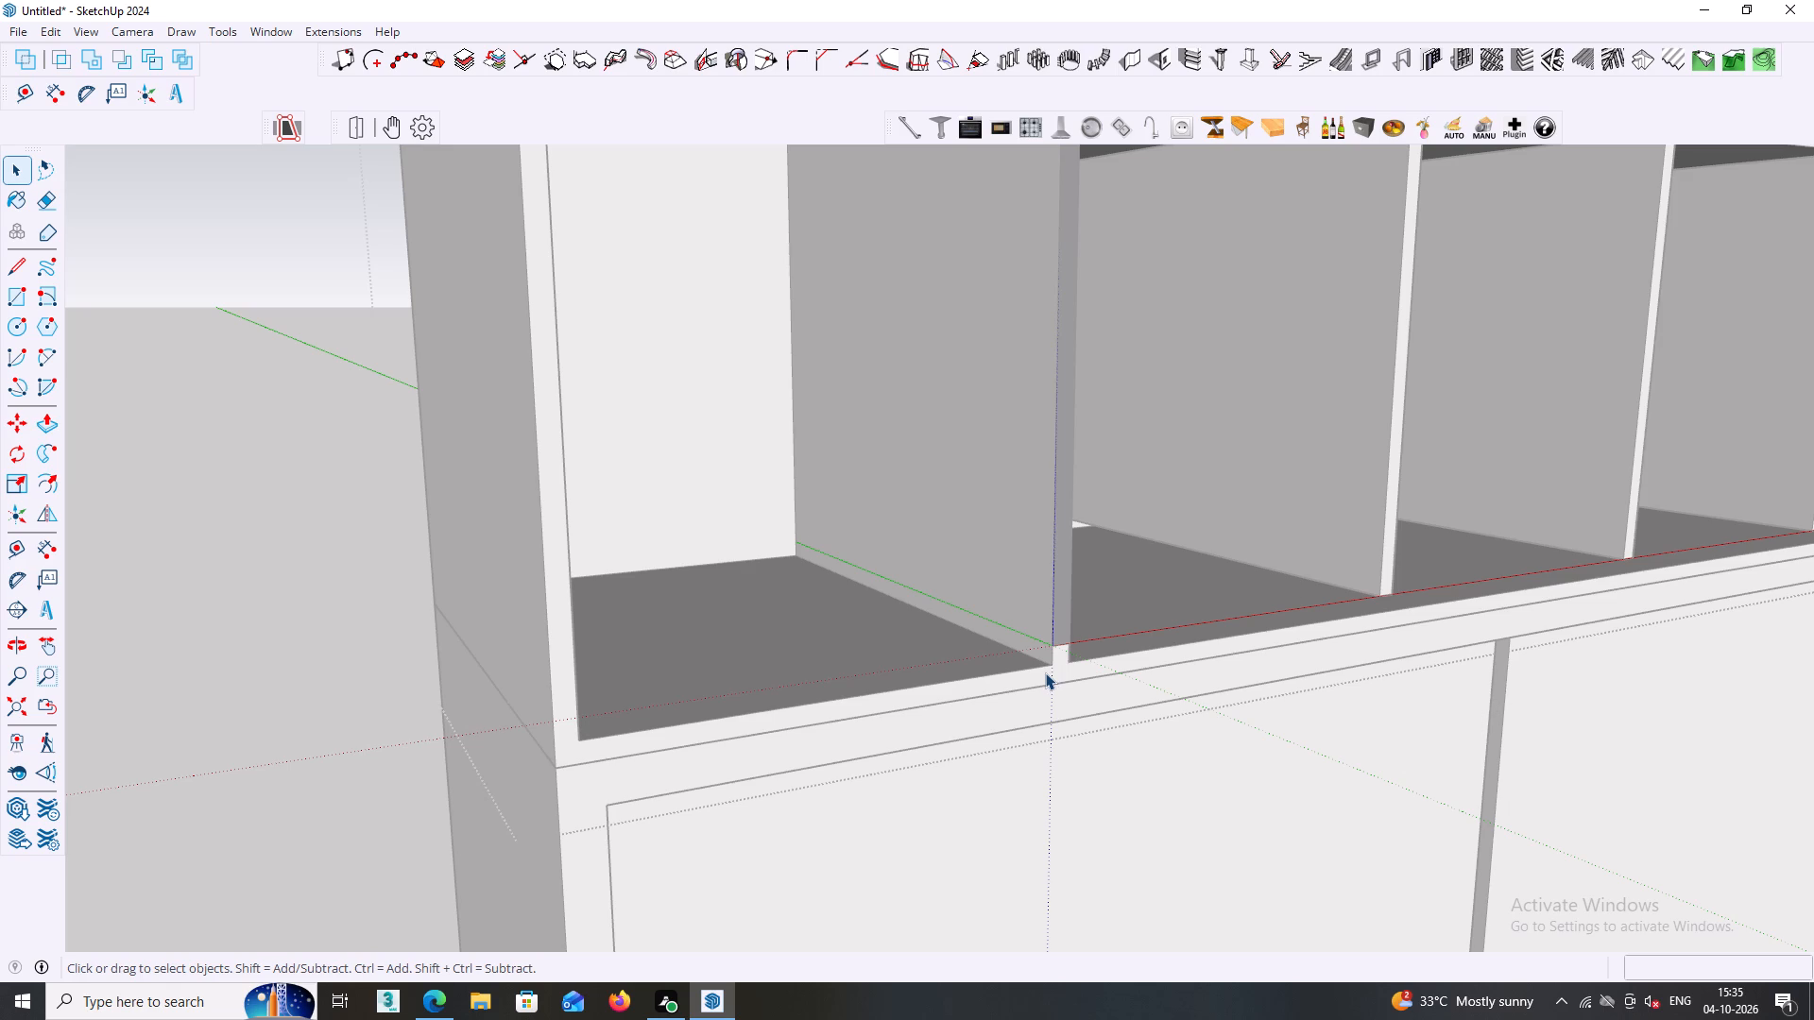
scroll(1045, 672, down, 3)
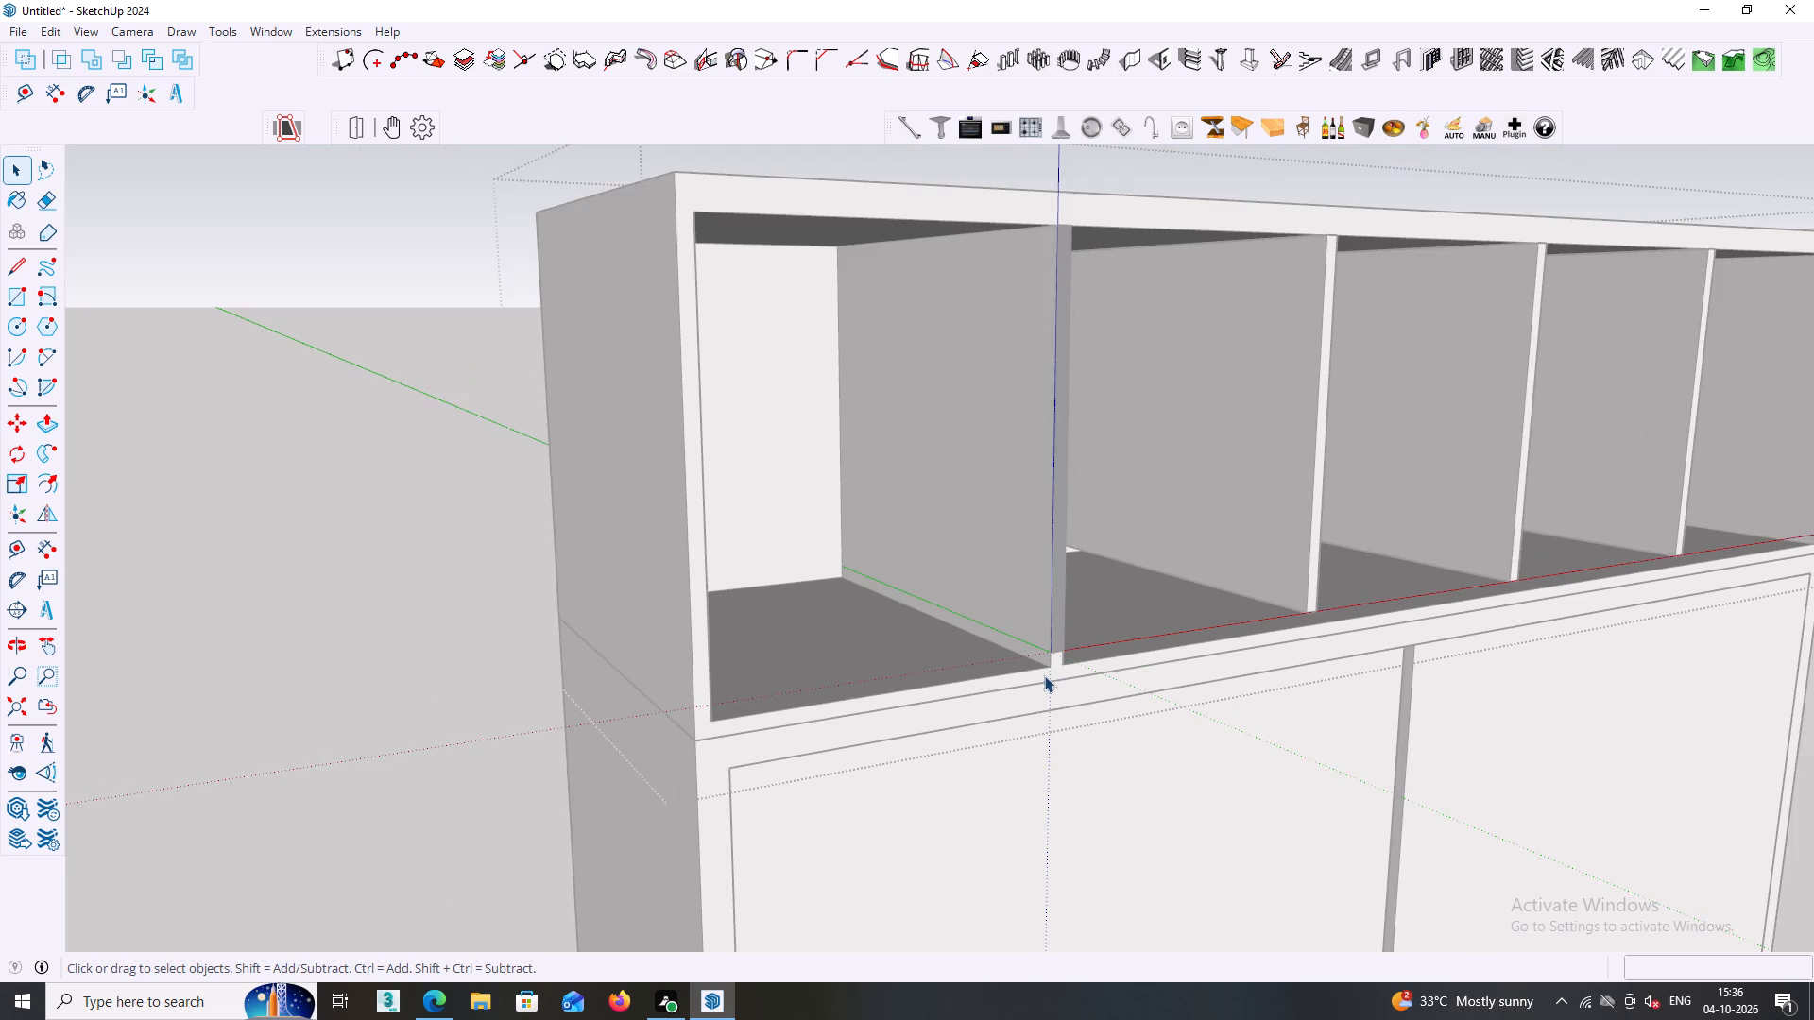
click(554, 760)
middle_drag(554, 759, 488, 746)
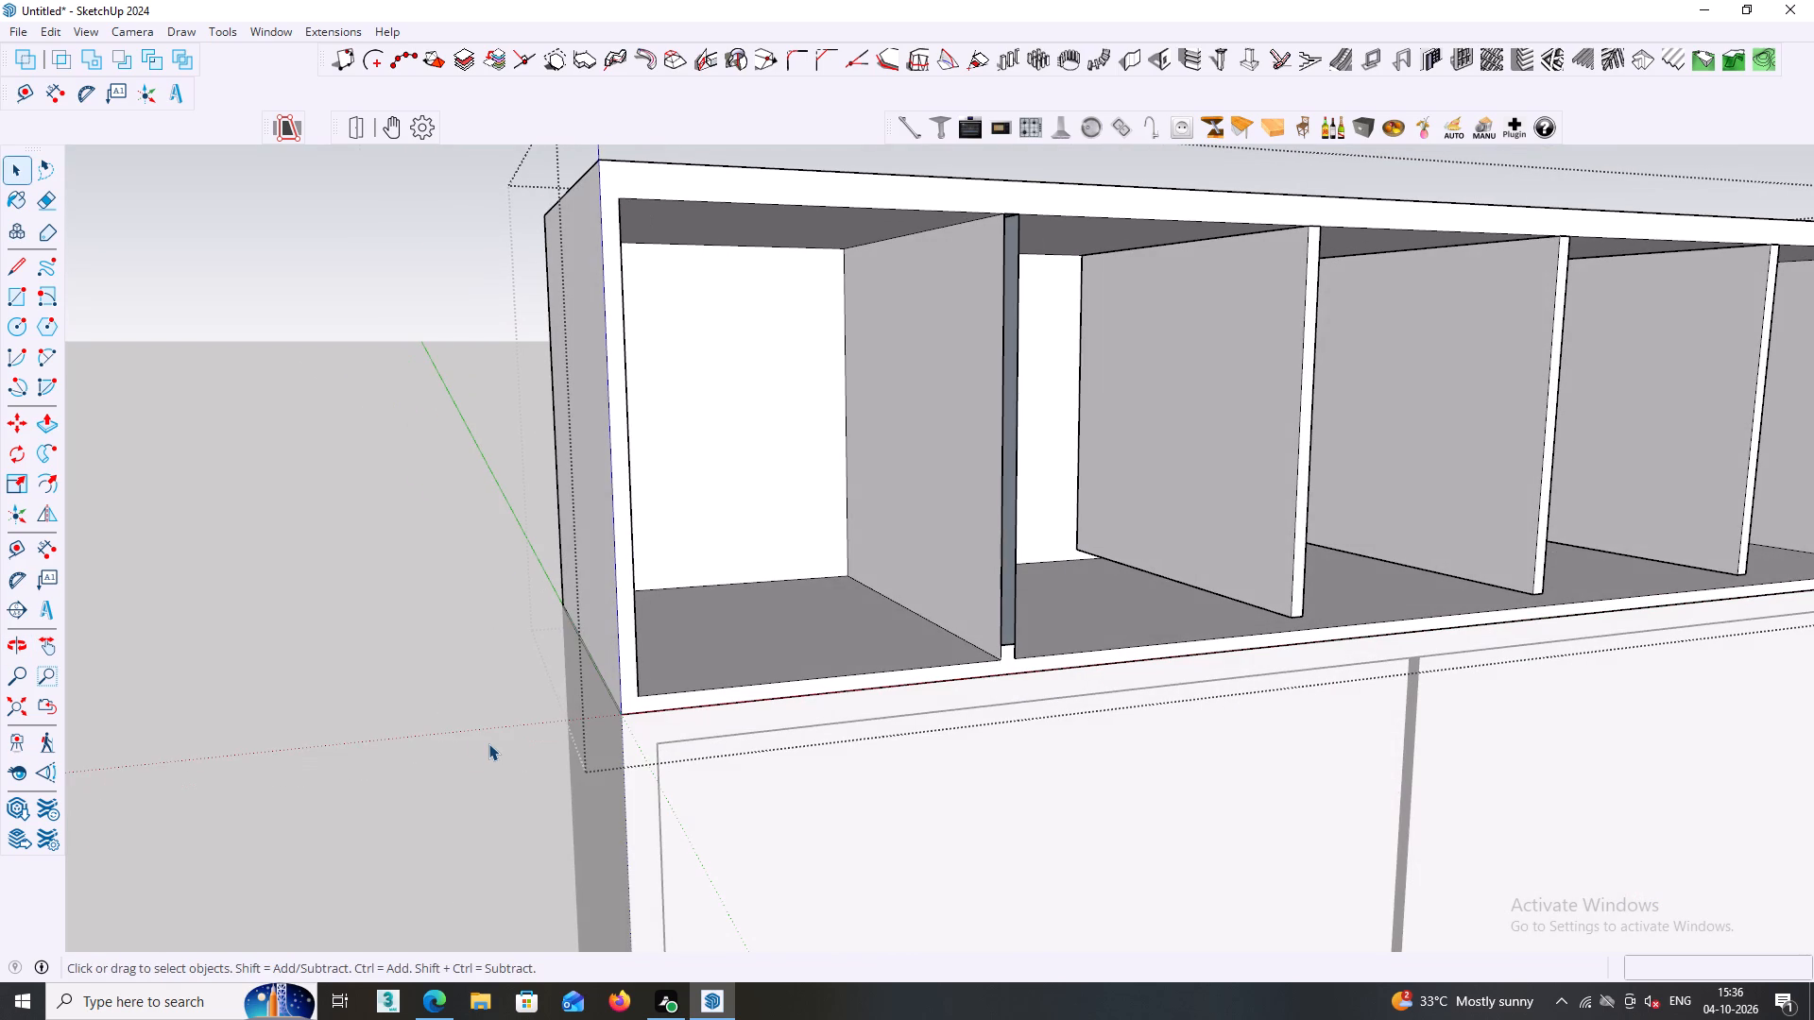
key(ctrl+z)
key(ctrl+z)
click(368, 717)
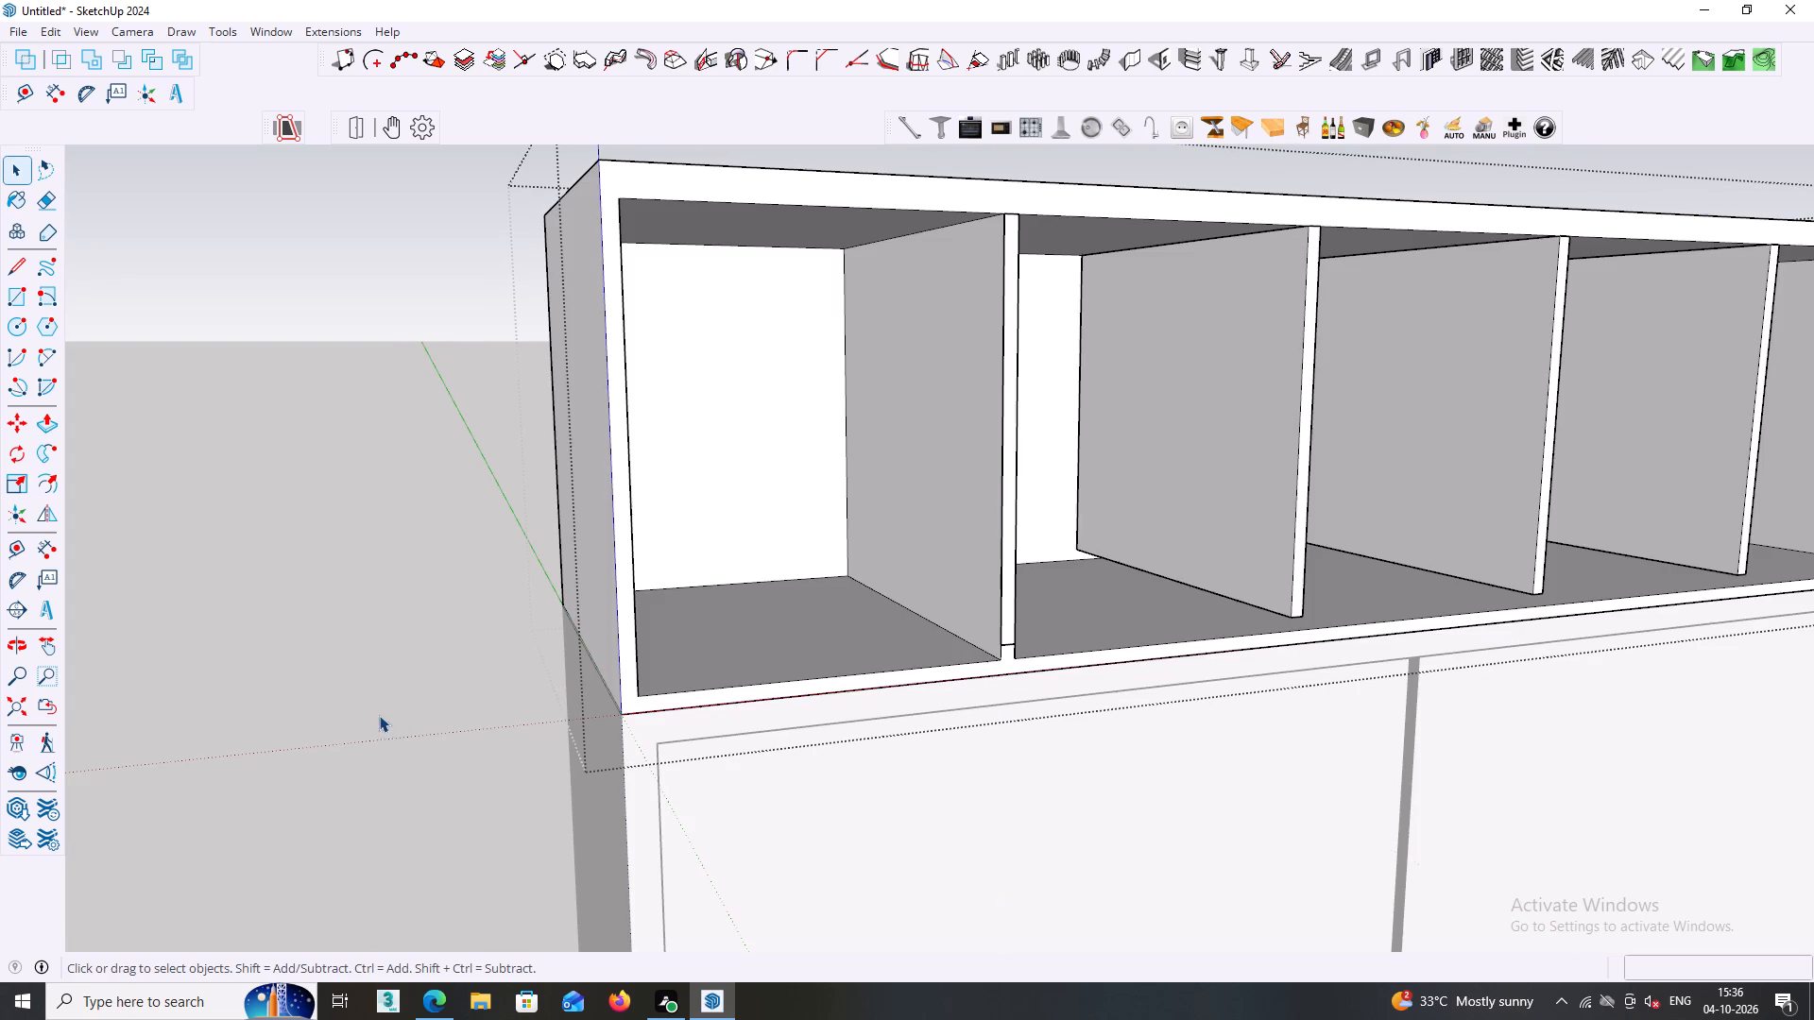
Examine the edge and face at the foot of the first partition where it meets the loft floor.
scroll(1025, 644, up, 4)
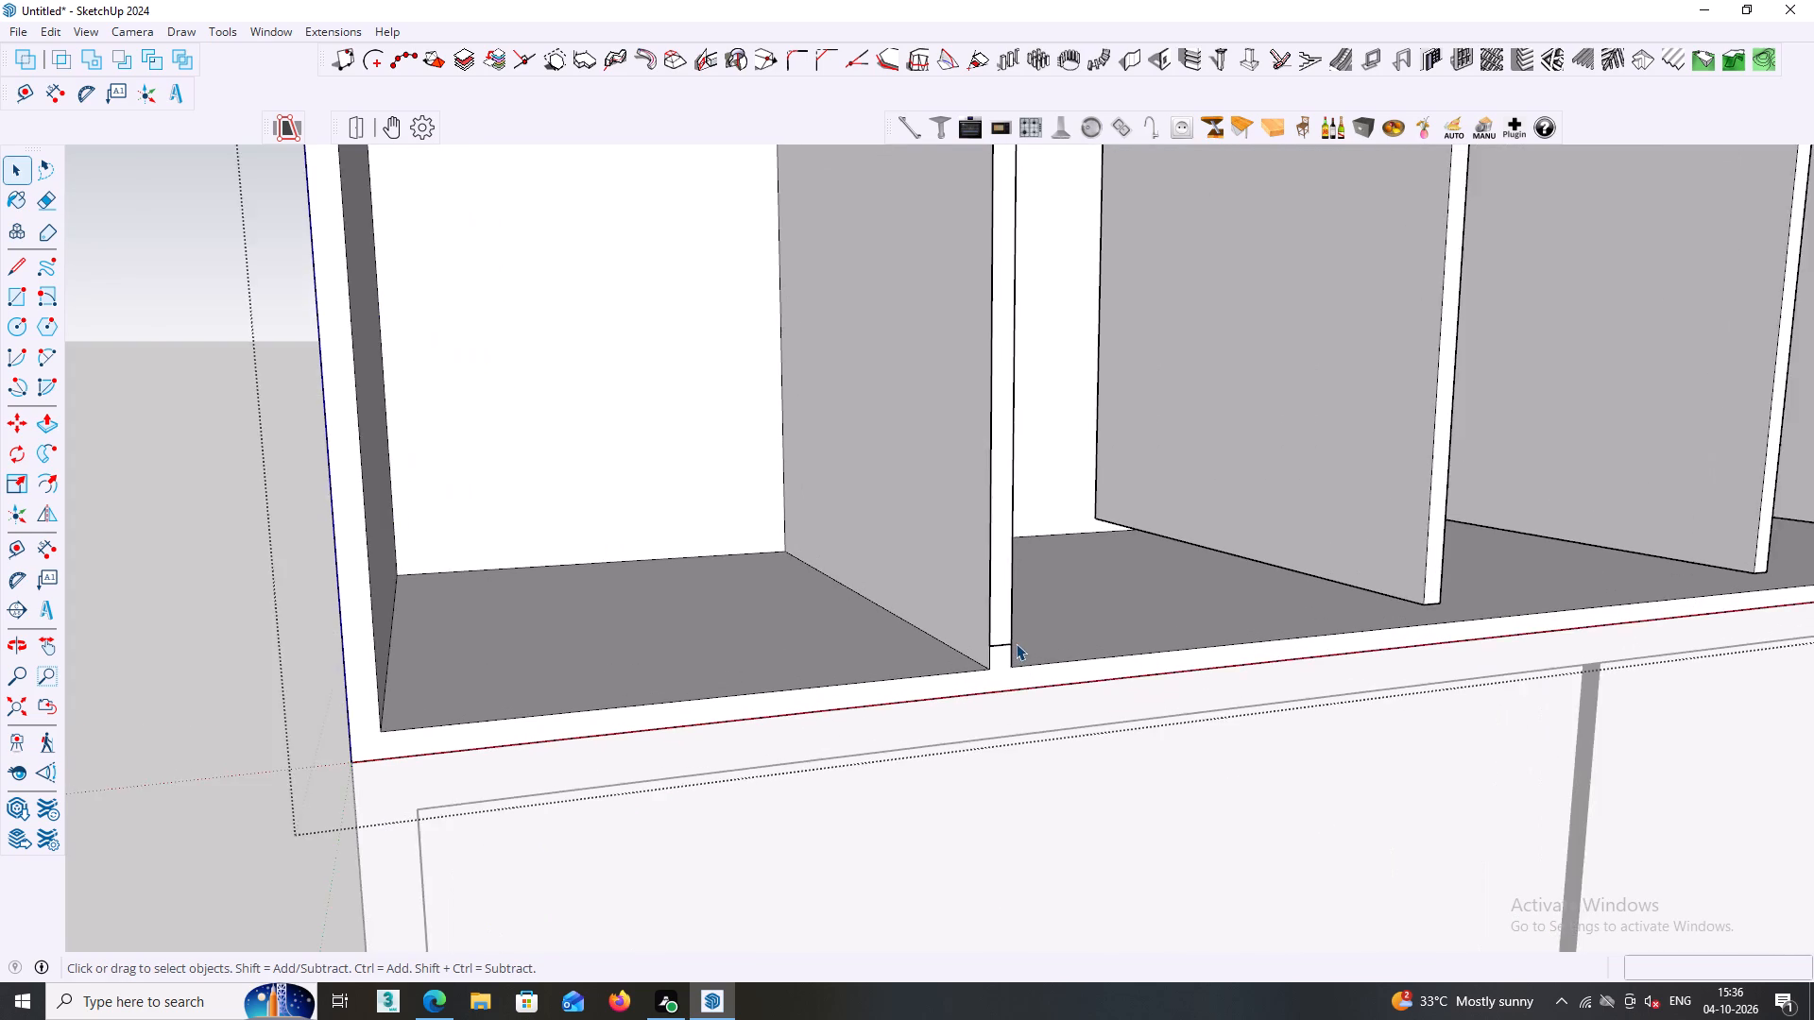
scroll(1014, 643, up, 1)
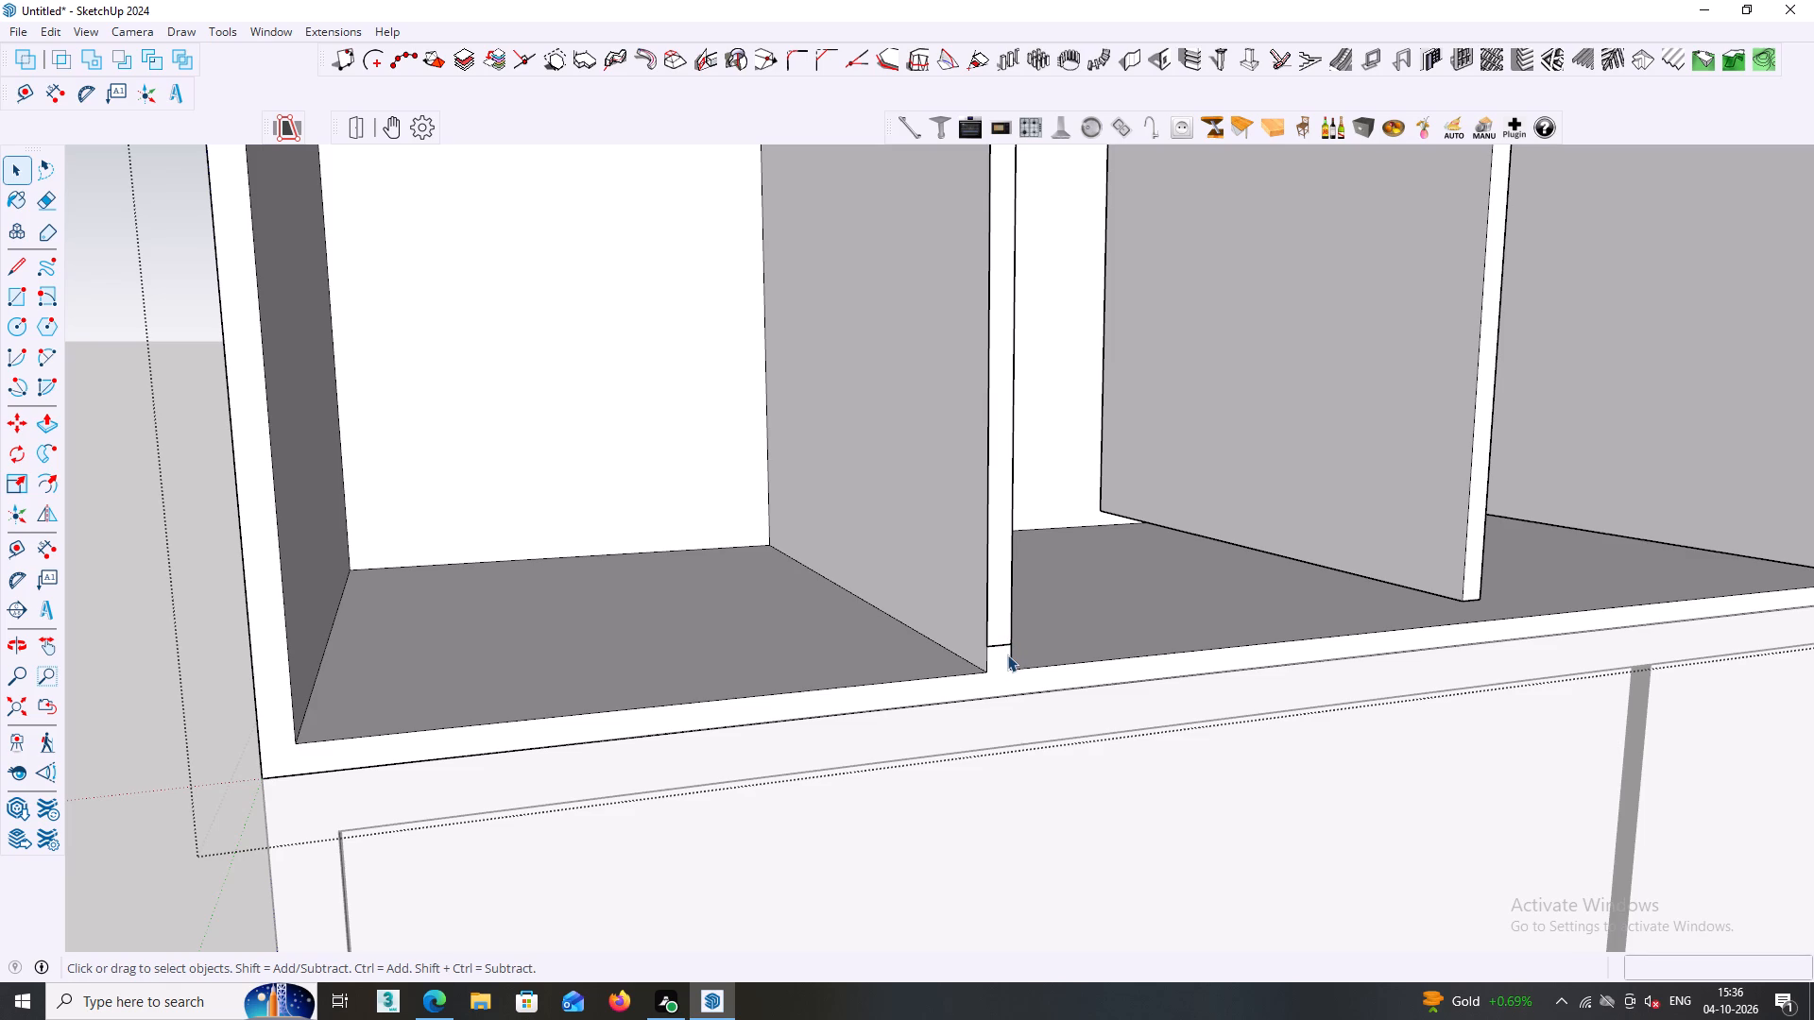
scroll(1140, 569, down, 1)
middle_drag(1061, 622, 984, 659)
scroll(985, 663, up, 6)
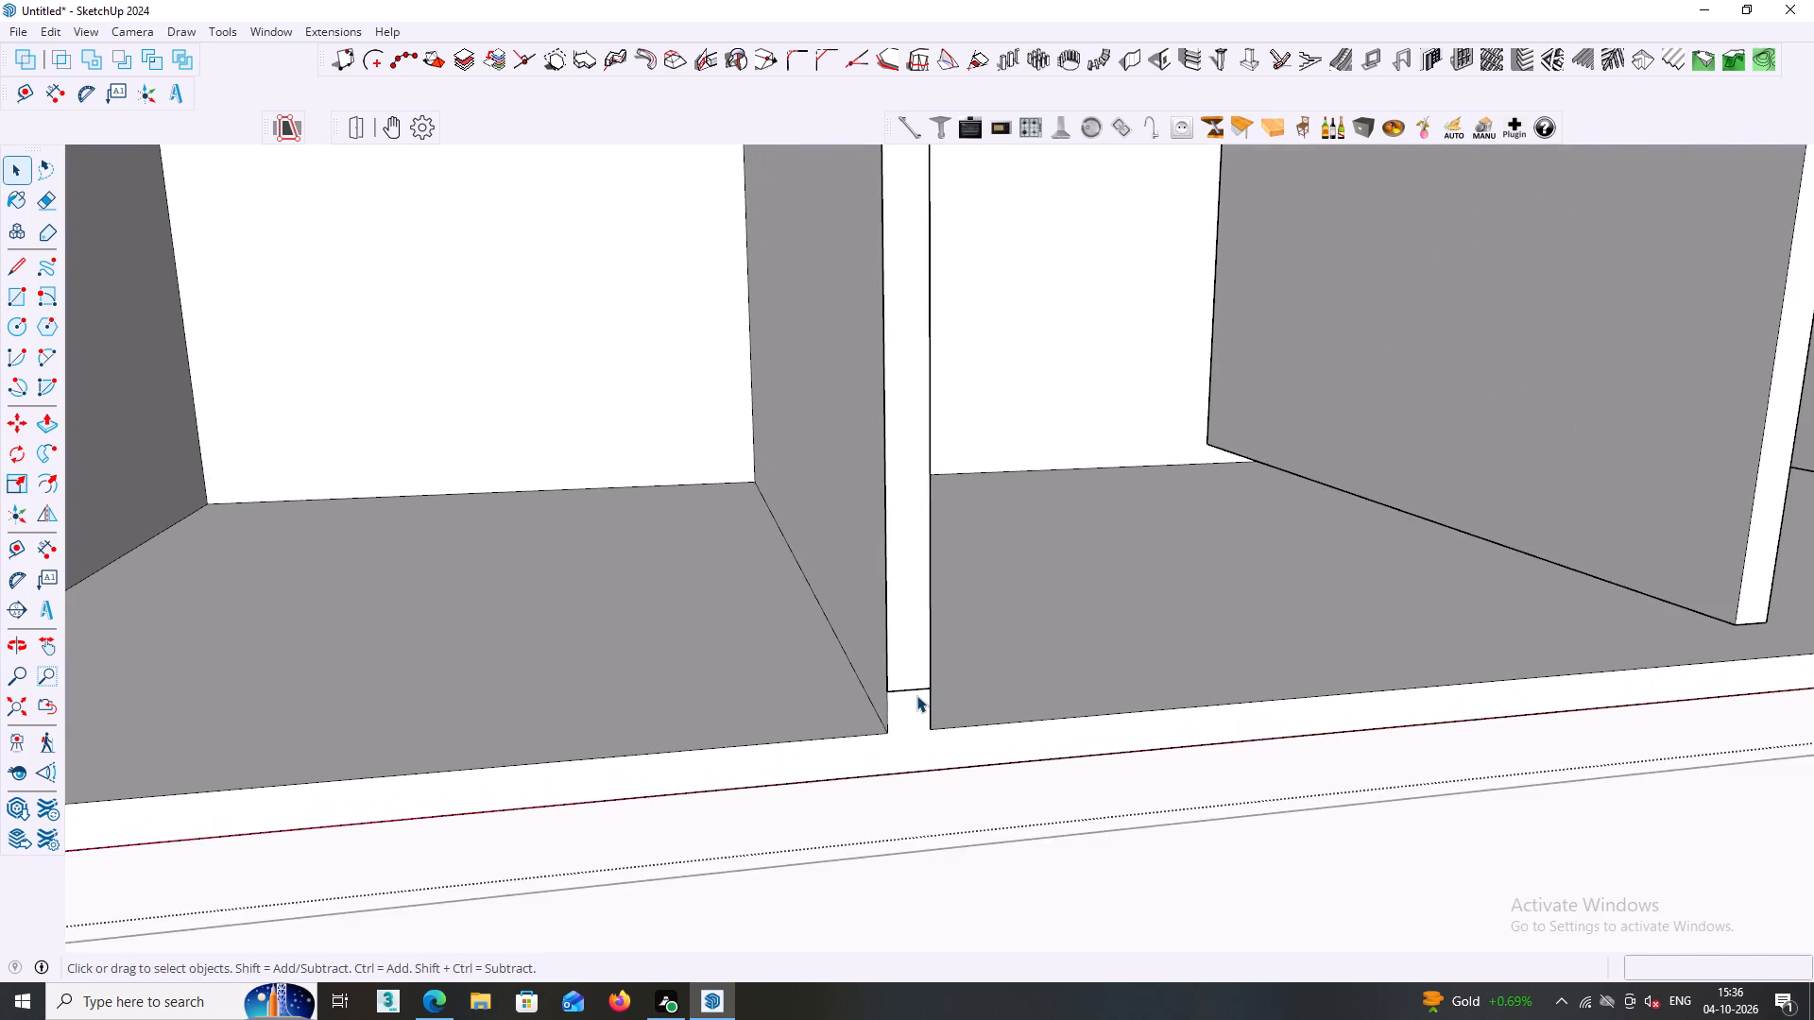
scroll(916, 694, up, 2)
click(915, 687)
click(915, 687)
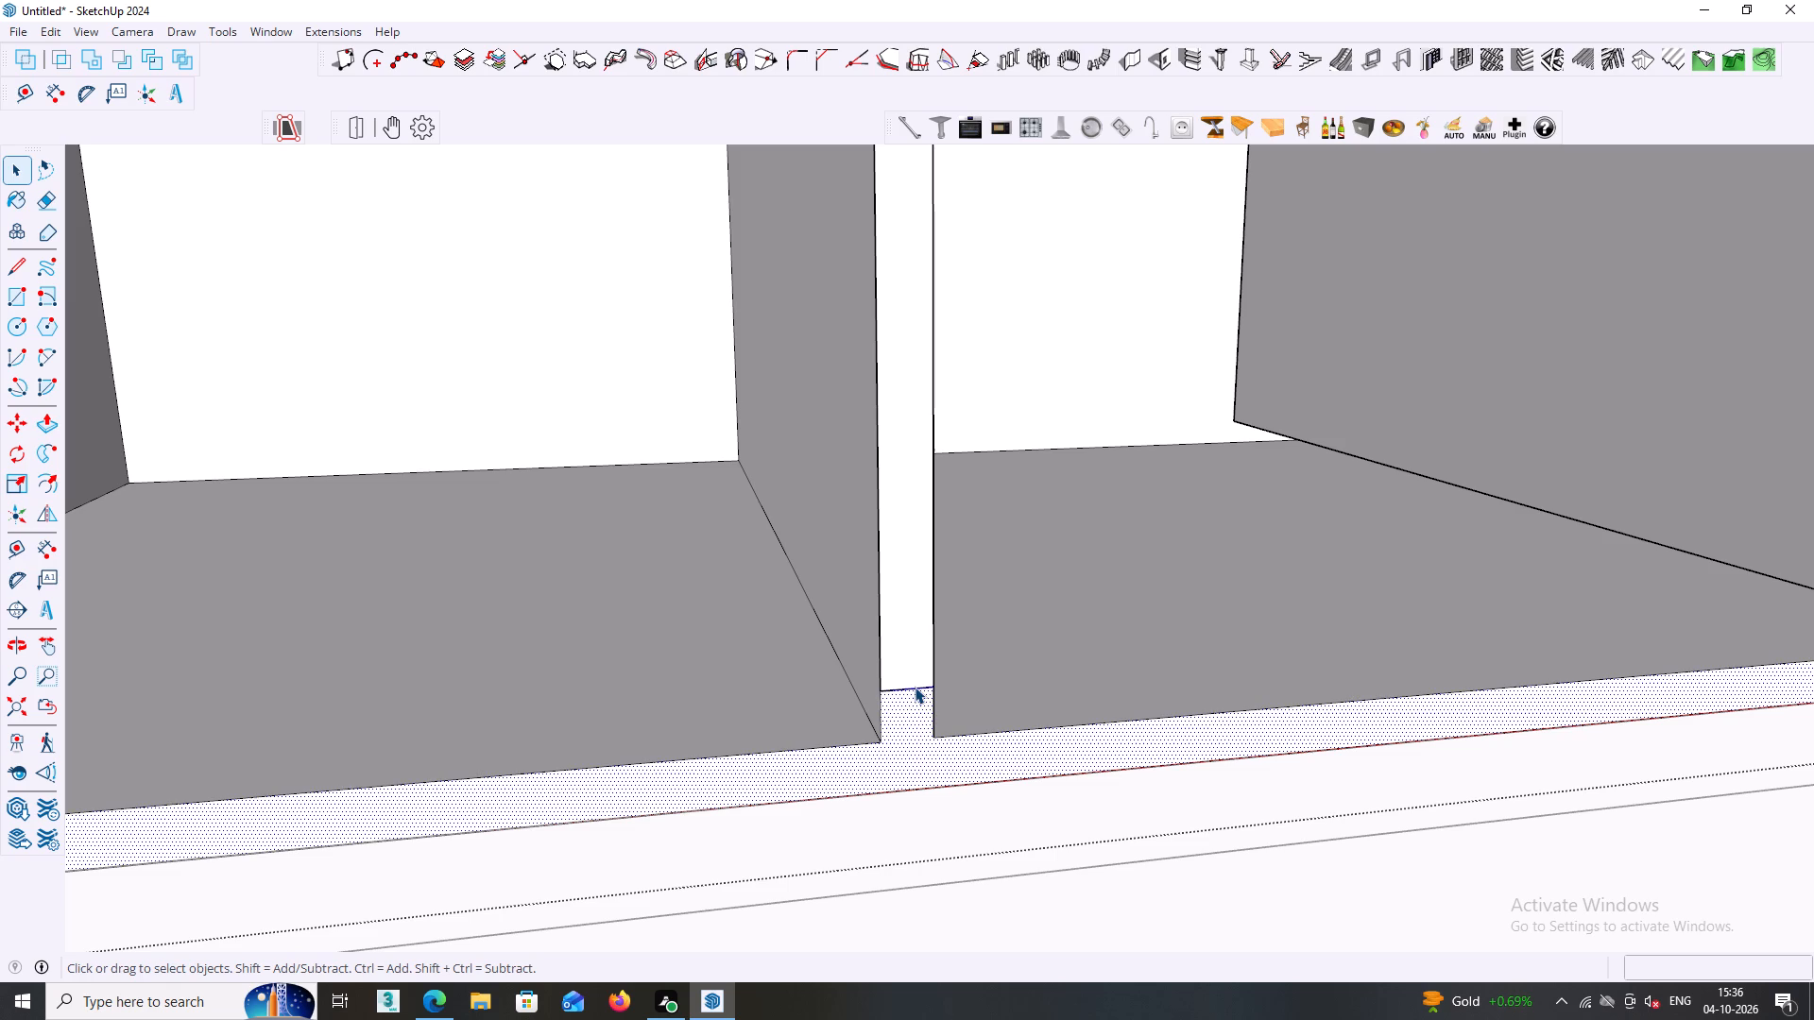
click(914, 687)
click(914, 687)
click(911, 695)
middle_drag(911, 695, 905, 684)
scroll(900, 683, down, 6)
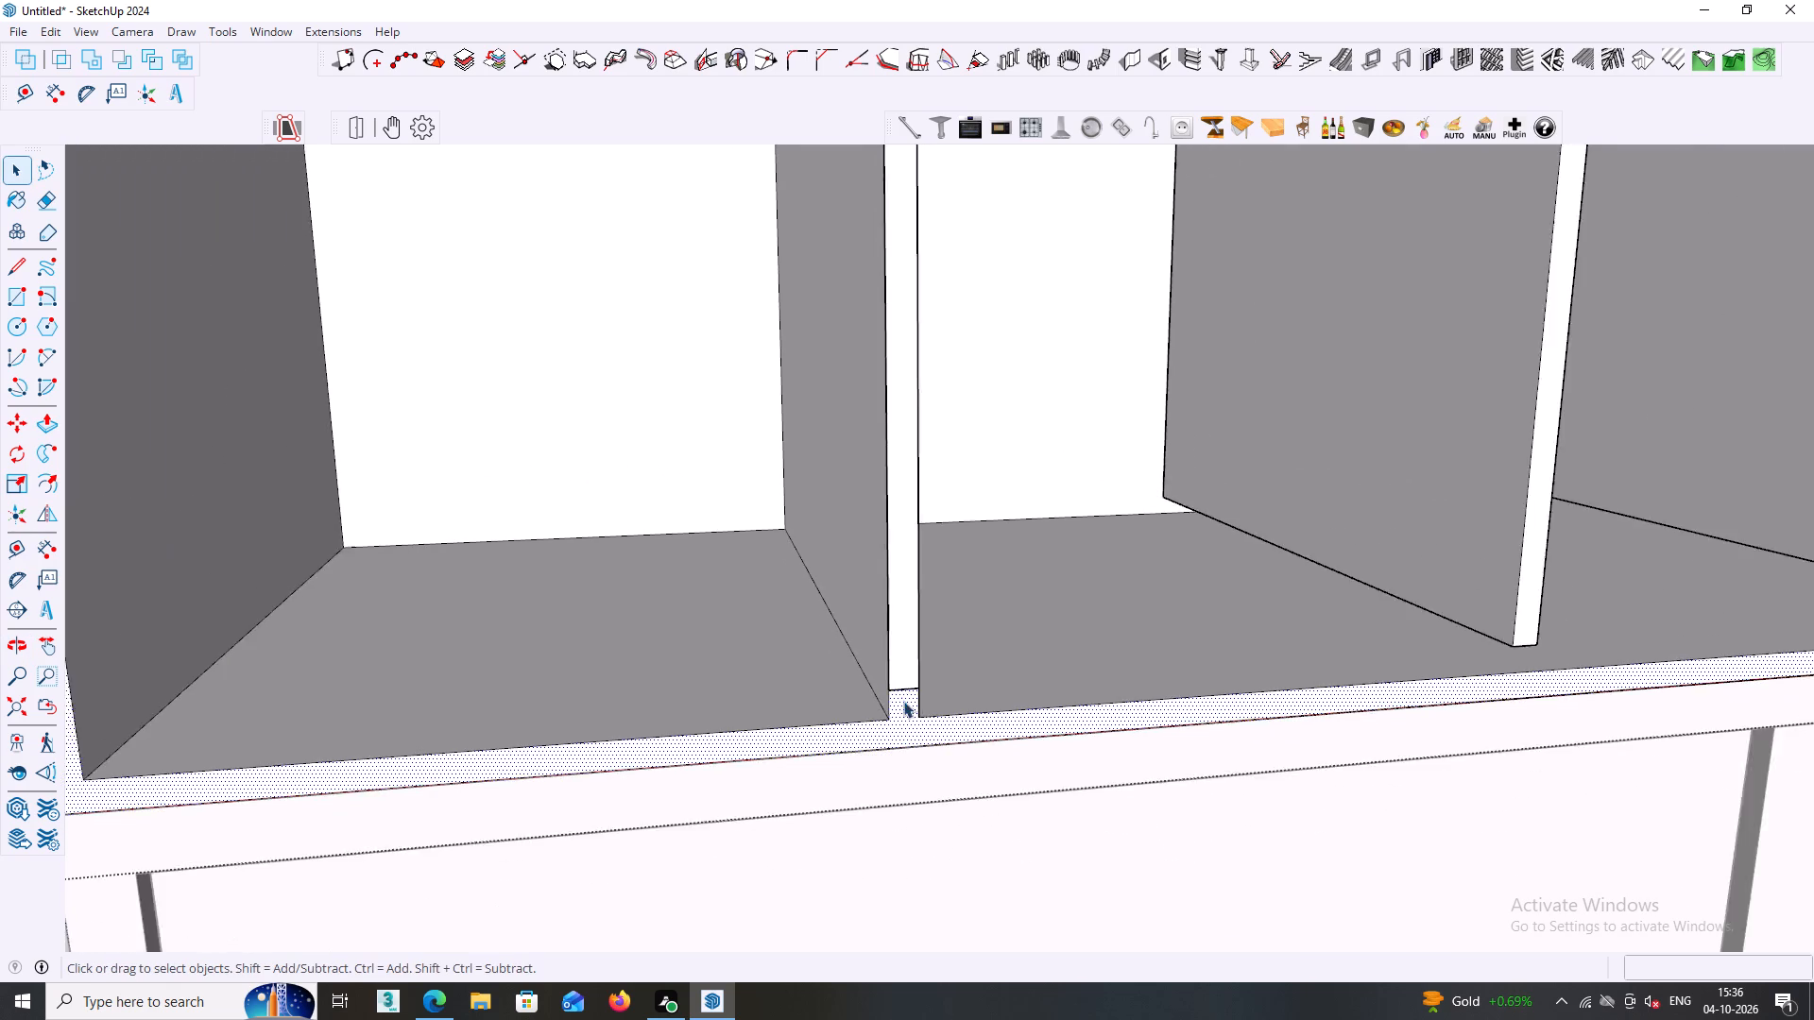
scroll(903, 701, down, 10)
click(494, 705)
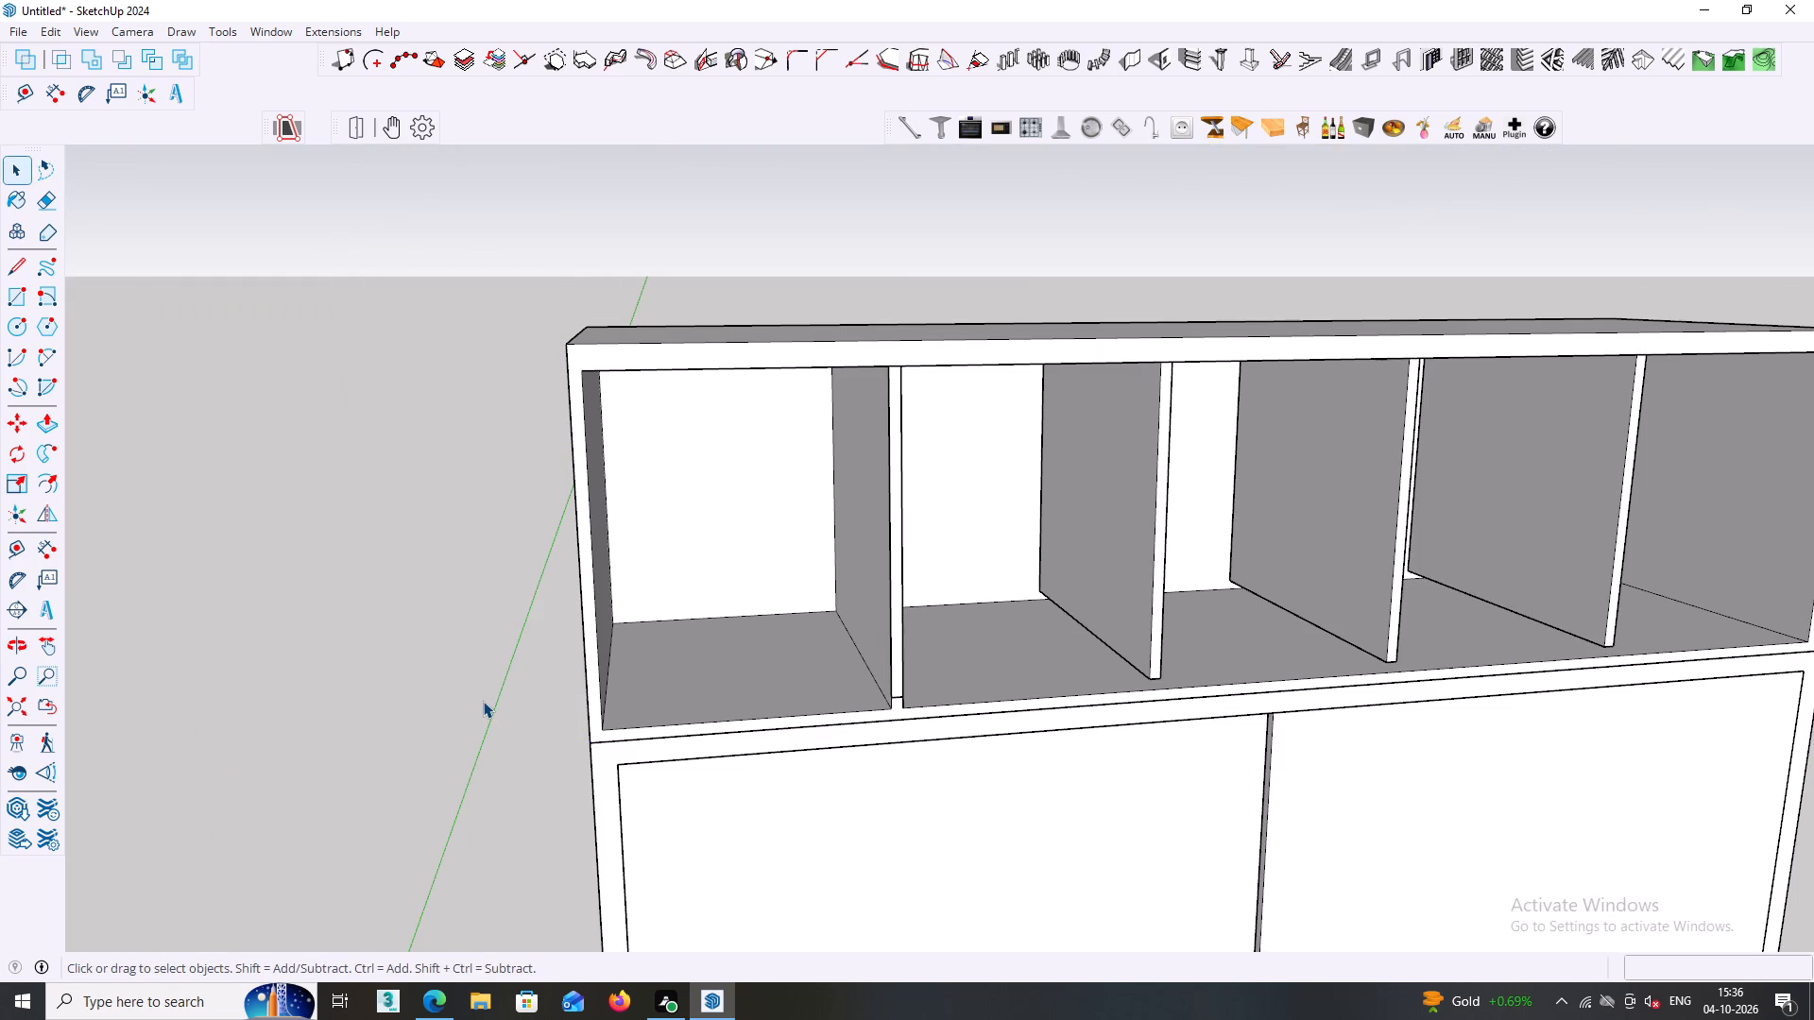
Extend the bottom face of the second loft partition down 18 mm with Push/Pull to meet the lowered floor.
middle_drag(651, 667, 743, 572)
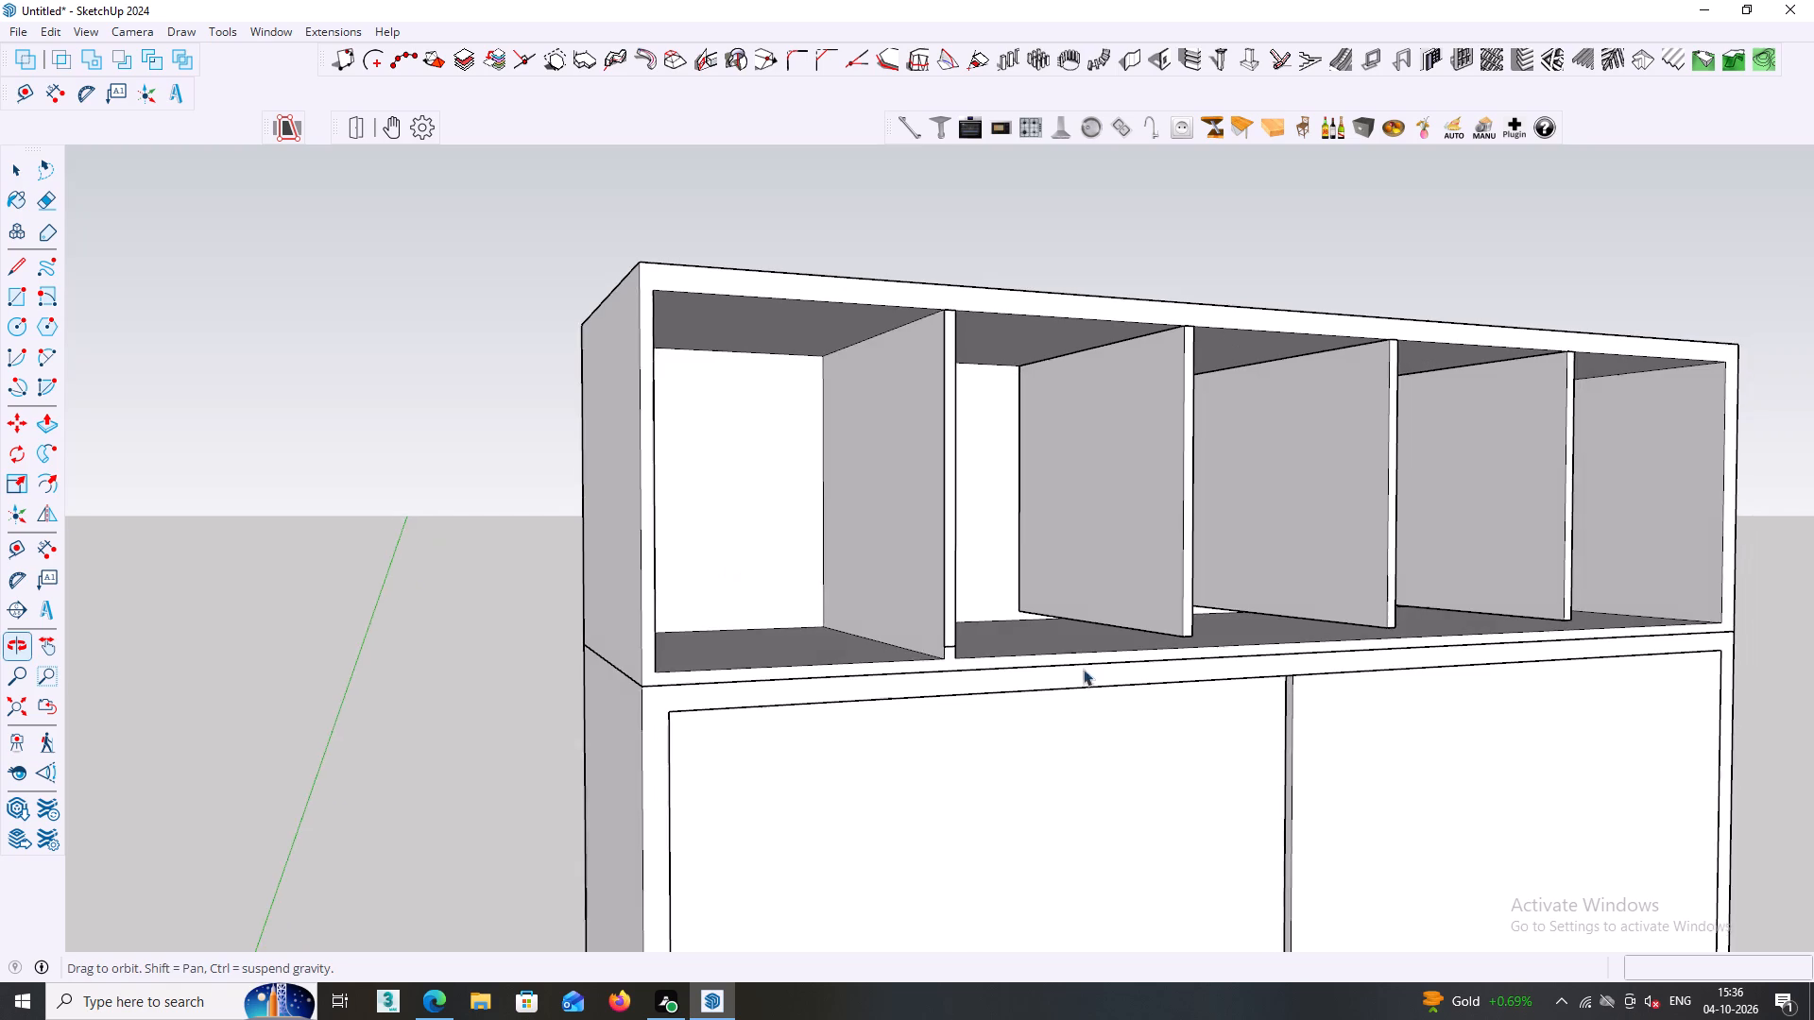
scroll(1235, 607, up, 4)
middle_drag(1143, 650, 963, 494)
middle_drag(1109, 516, 962, 545)
scroll(953, 542, up, 5)
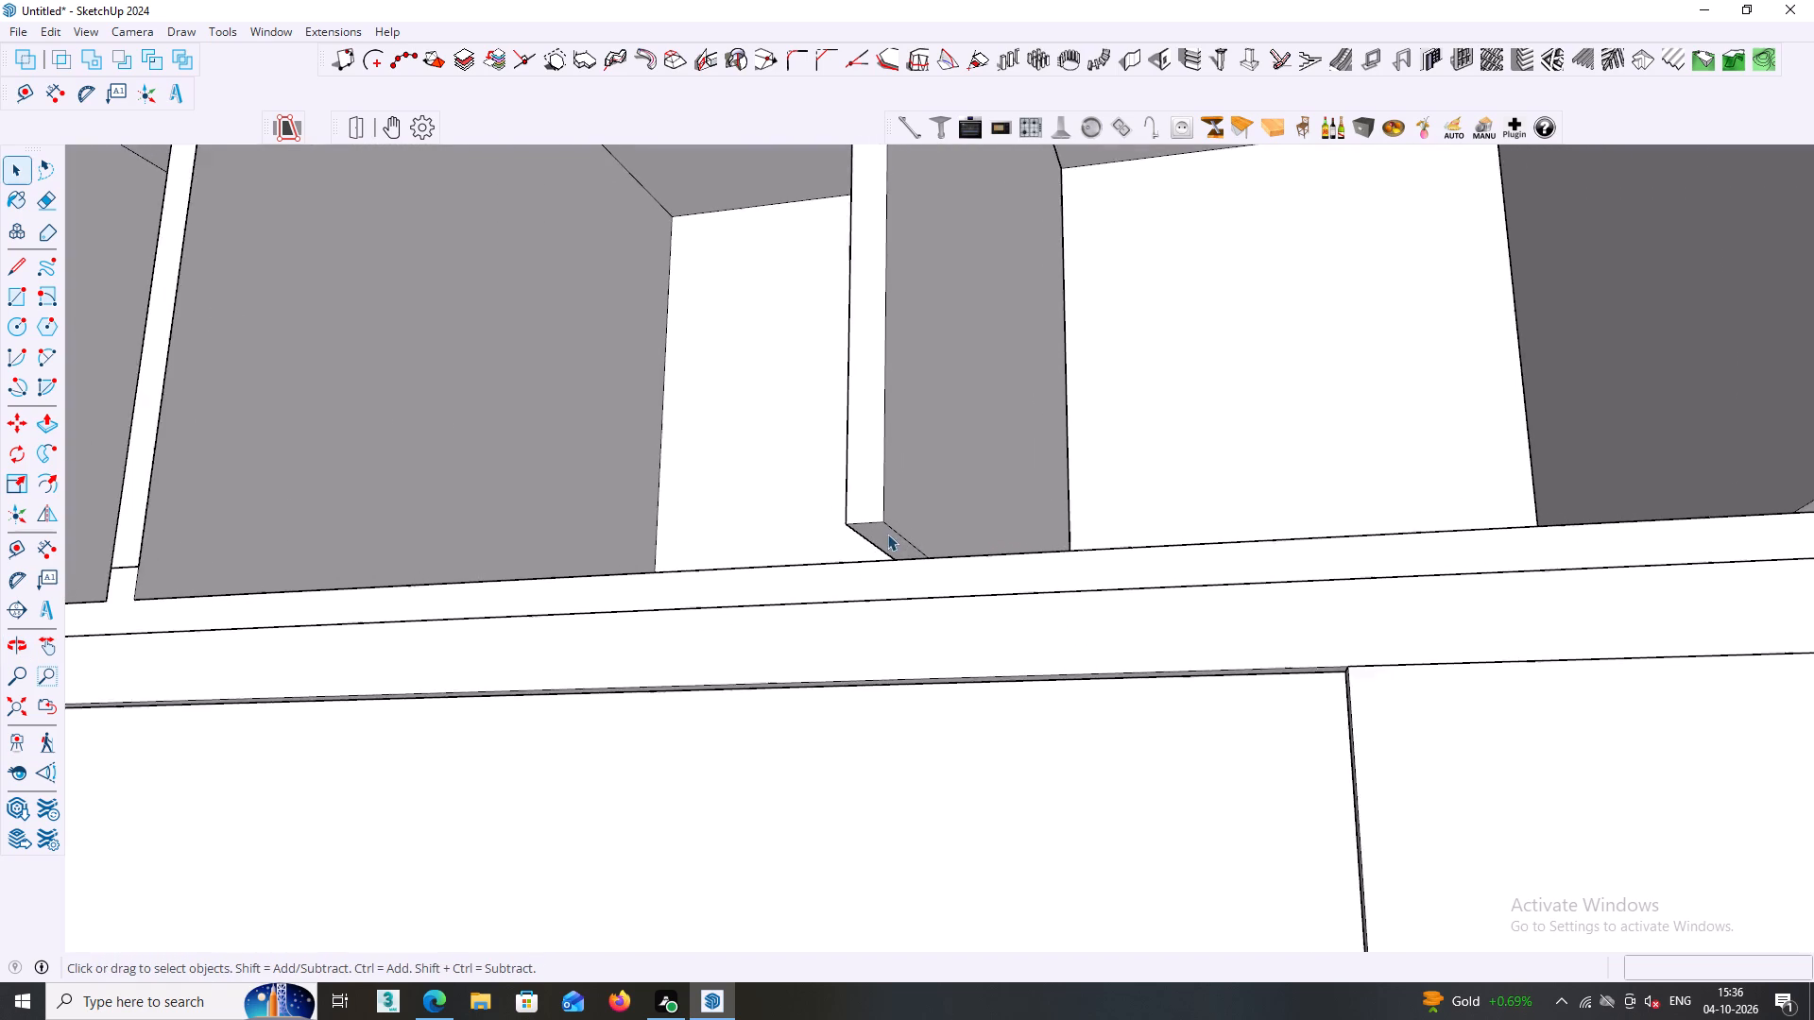
scroll(887, 534, up, 3)
triple_click(888, 525)
click(887, 527)
click(888, 529)
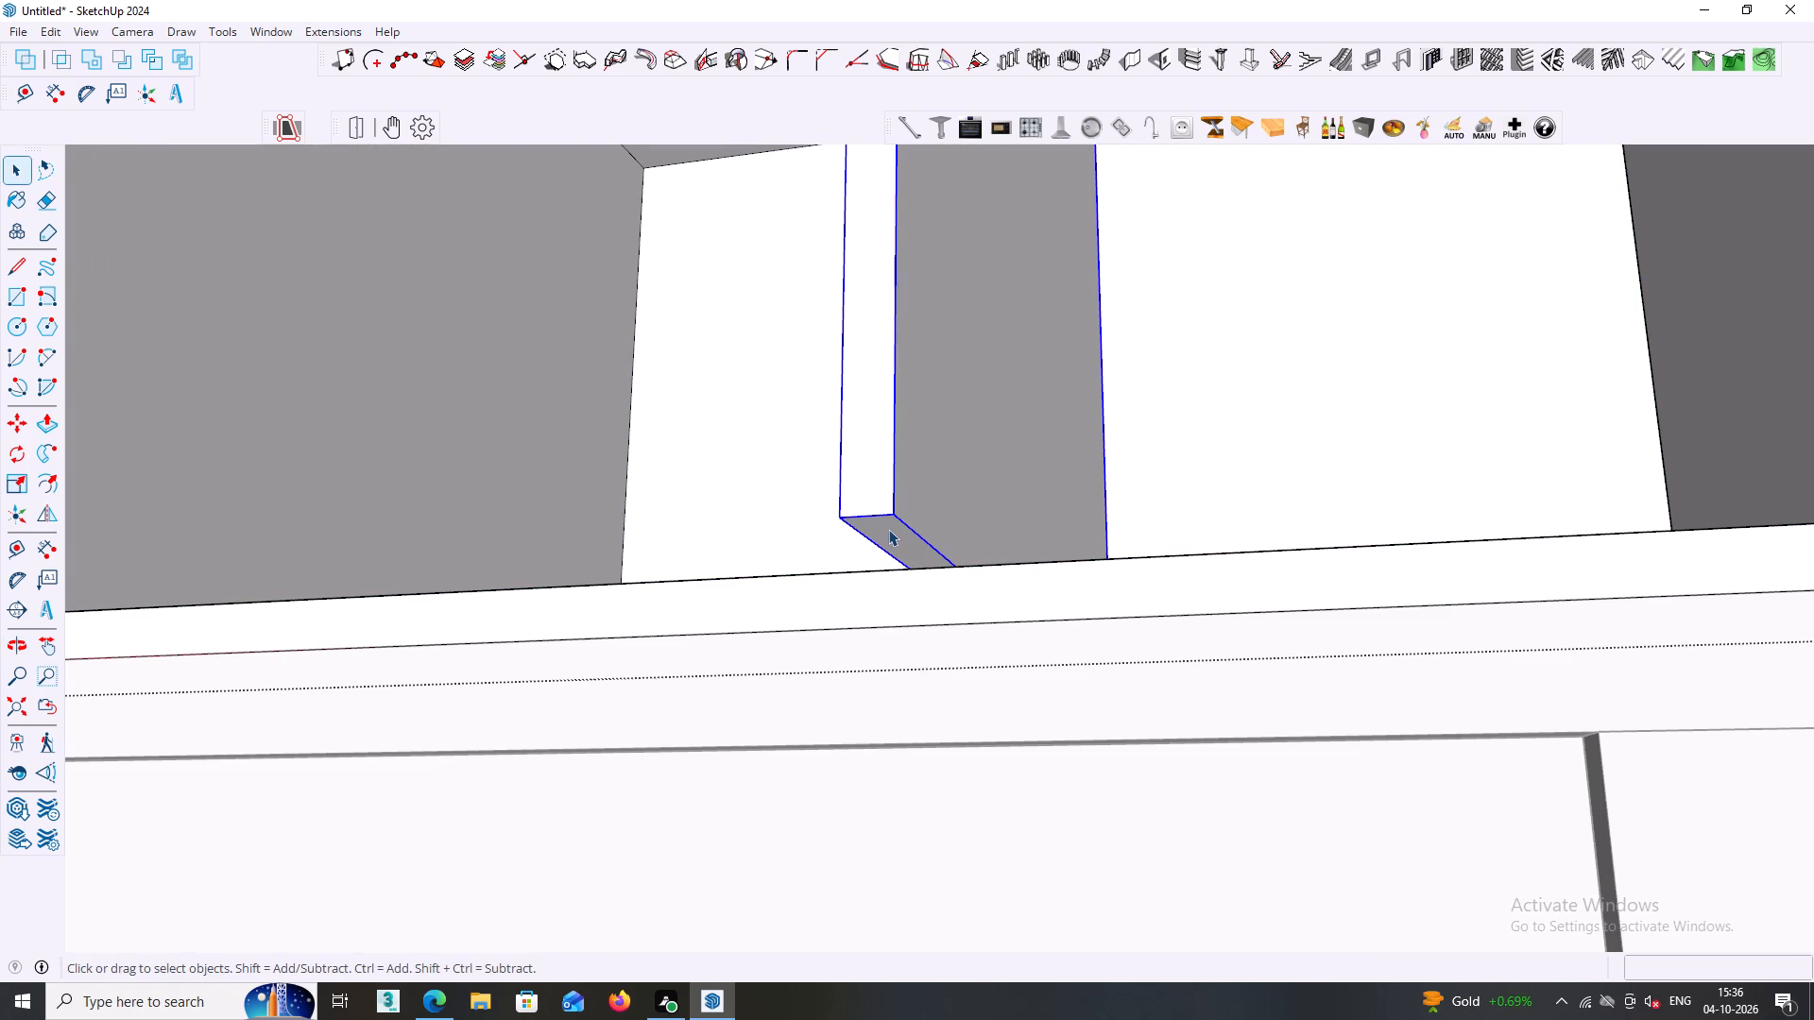
click(892, 535)
scroll(894, 537, up, 4)
triple_click(893, 540)
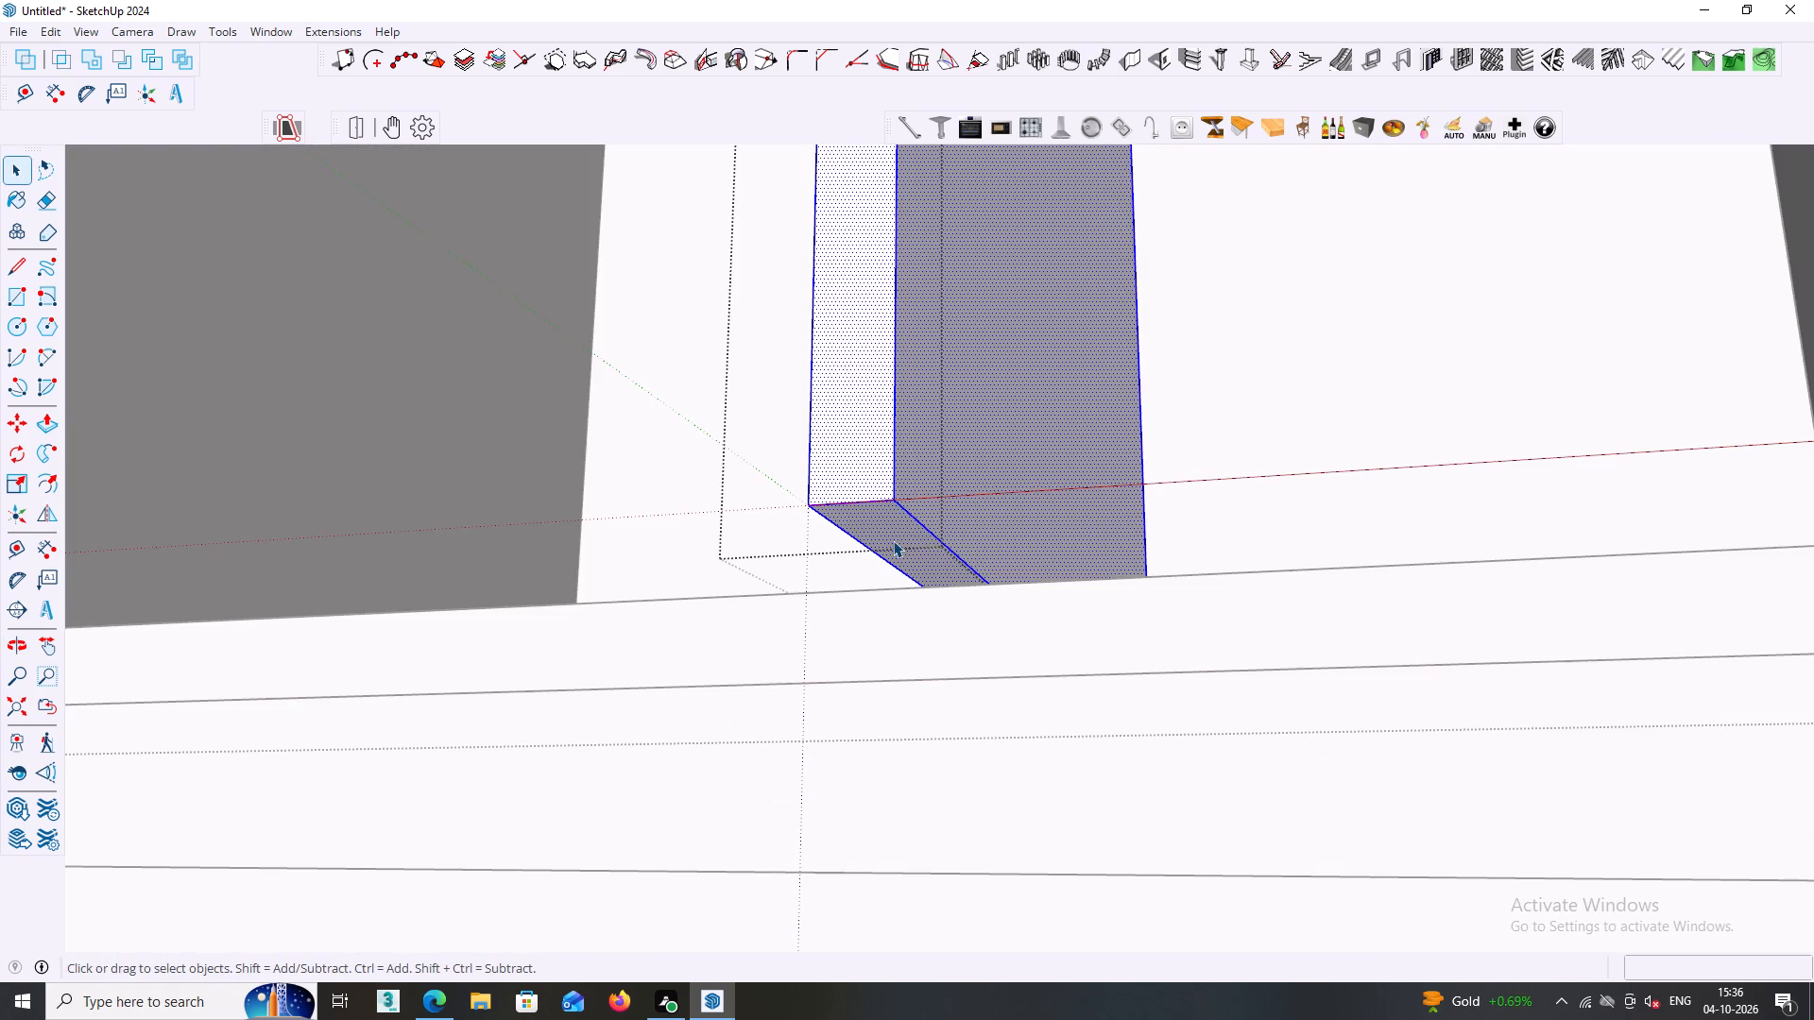
click(894, 541)
key(p)
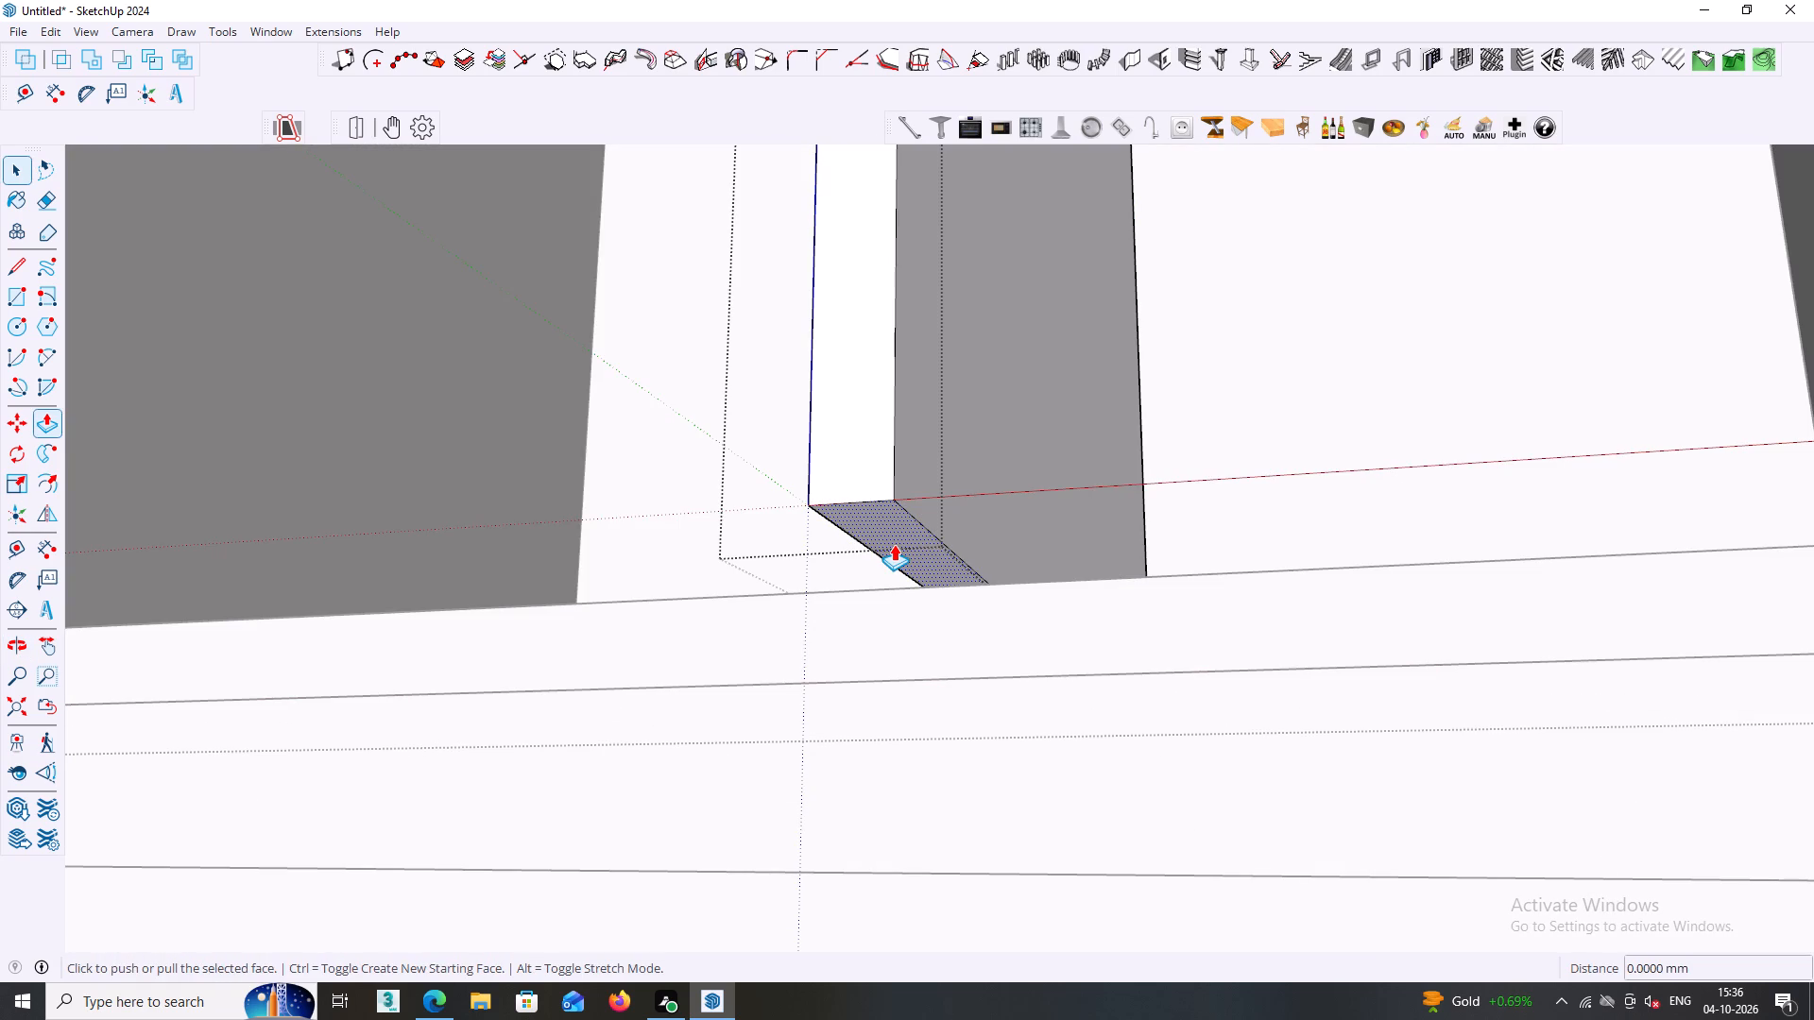
click(855, 521)
middle_drag(838, 569, 847, 620)
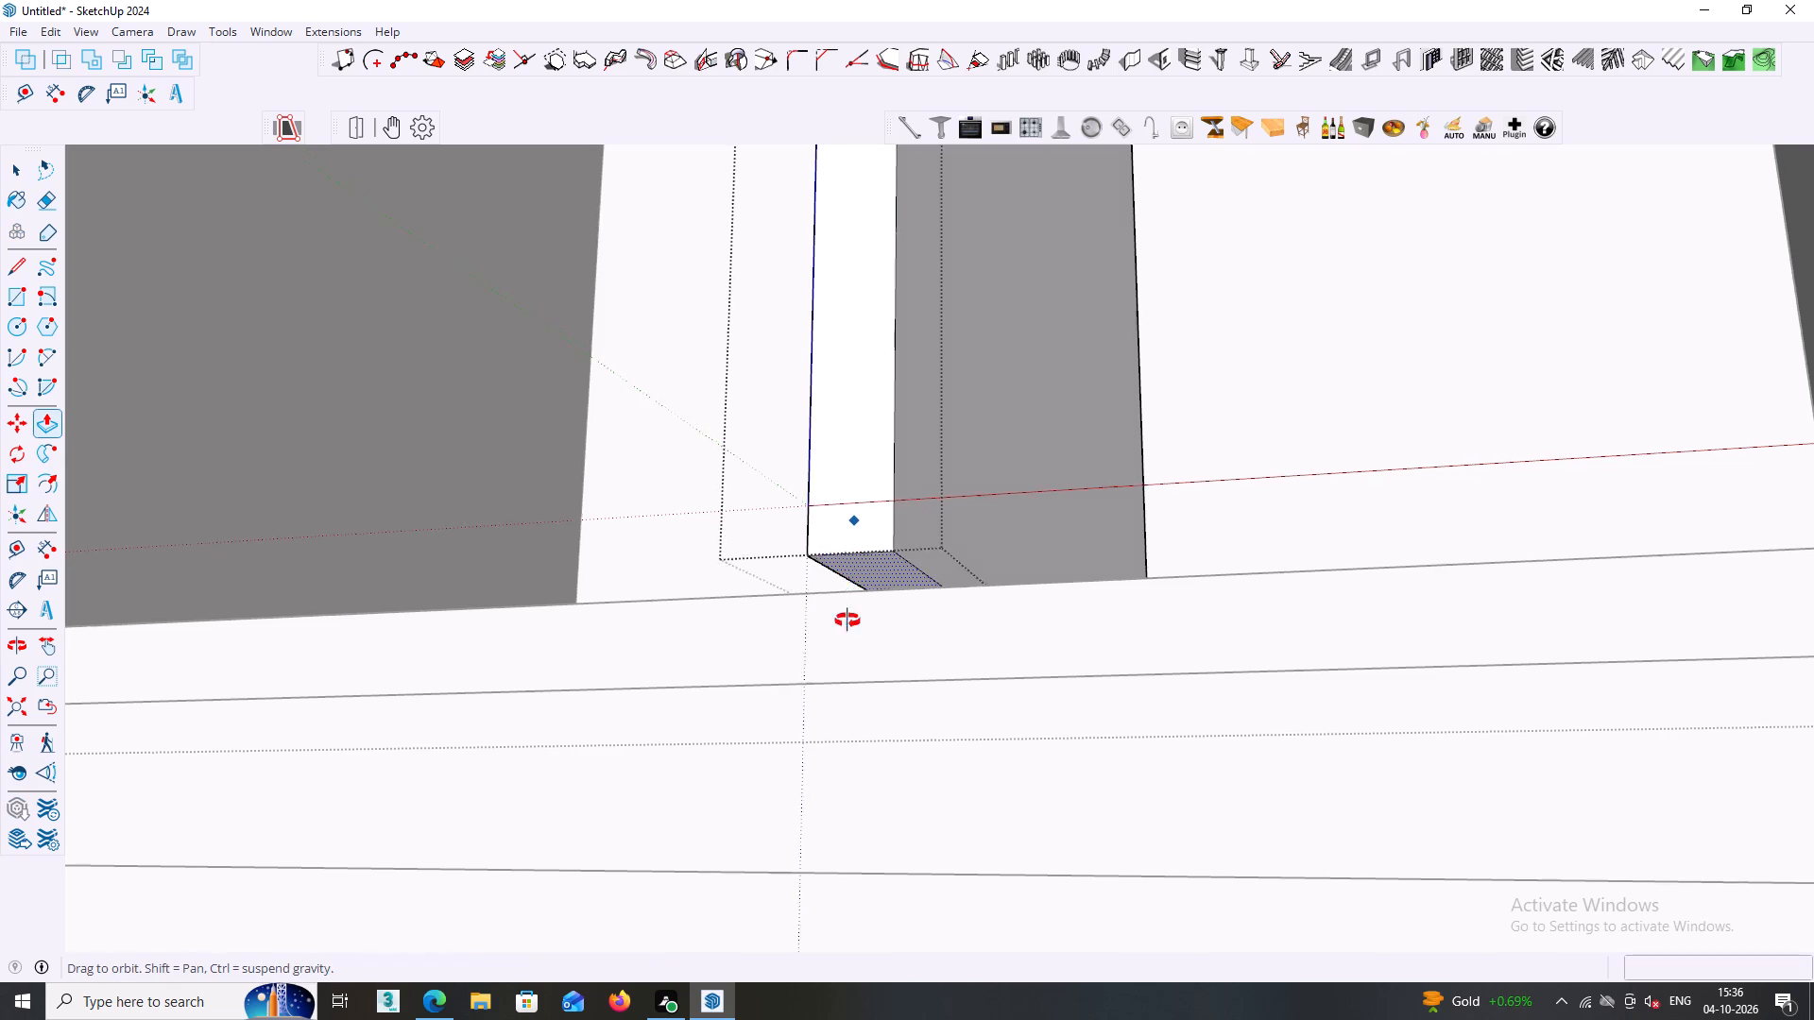
middle_drag(847, 620, 880, 797)
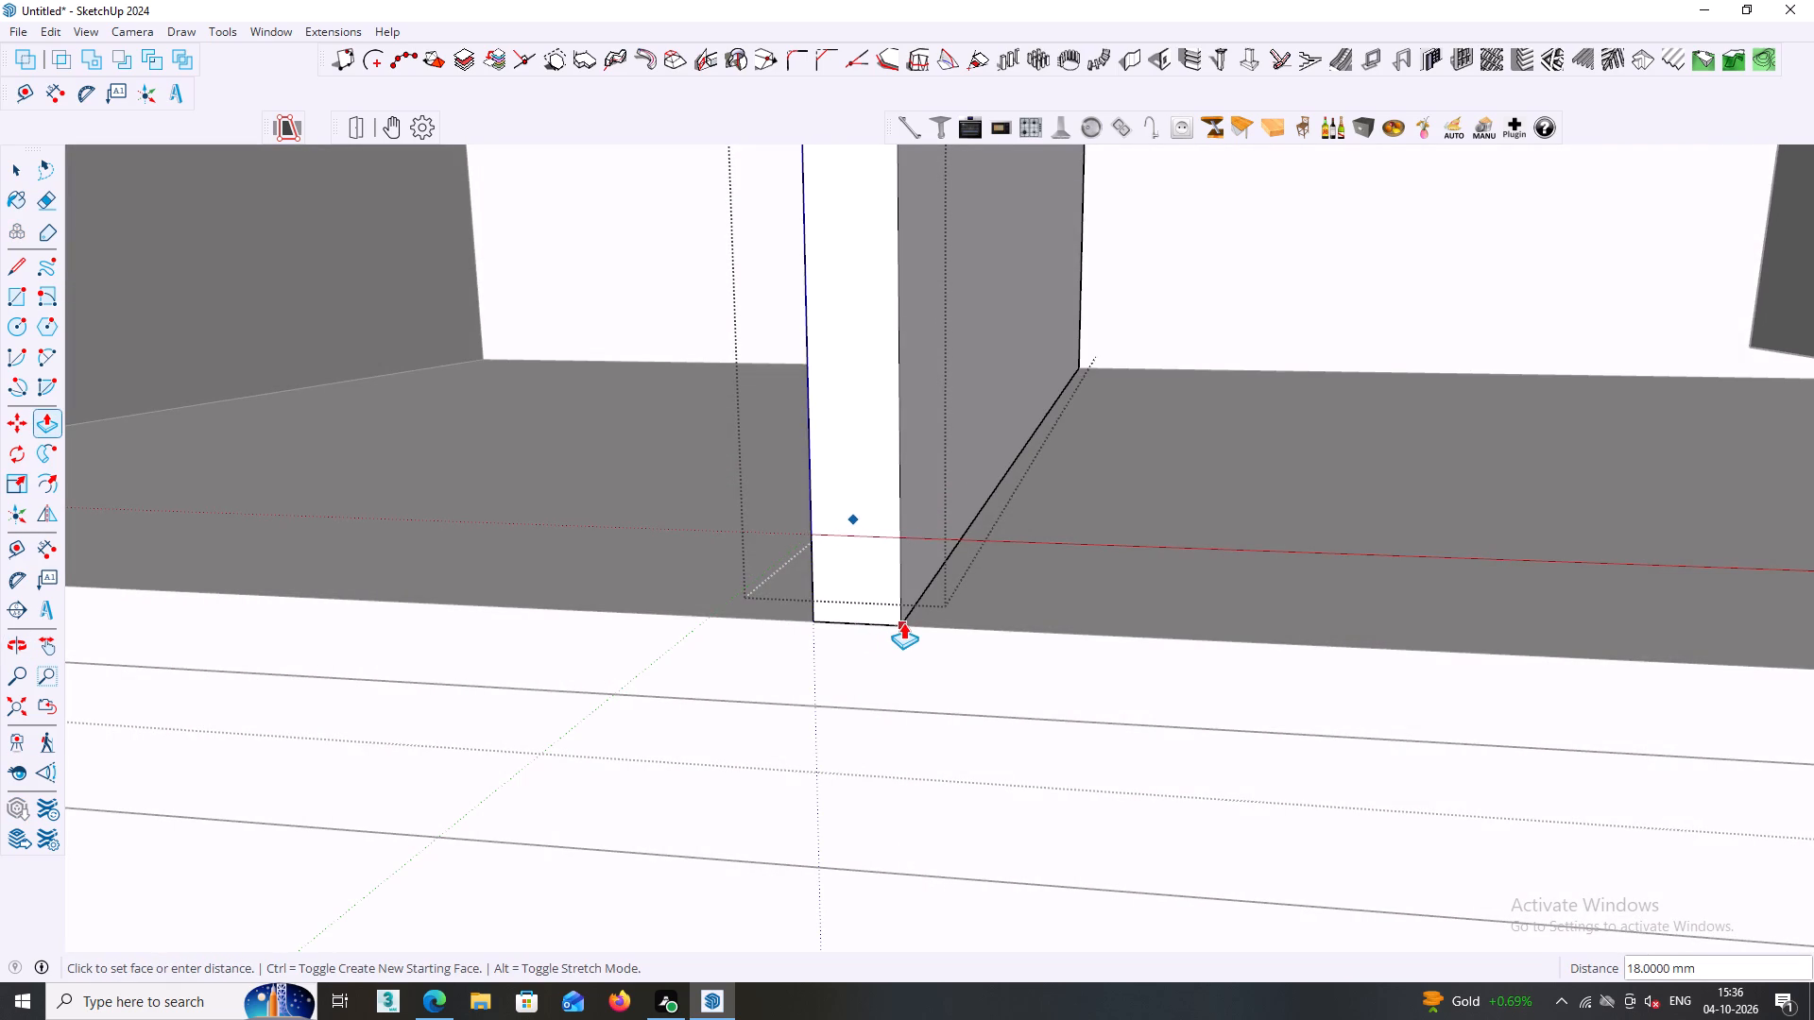
click(903, 622)
Extend the bottom face of the third loft partition down 18 mm to meet the lowered floor.
scroll(904, 621, down, 7)
middle_click(1025, 614)
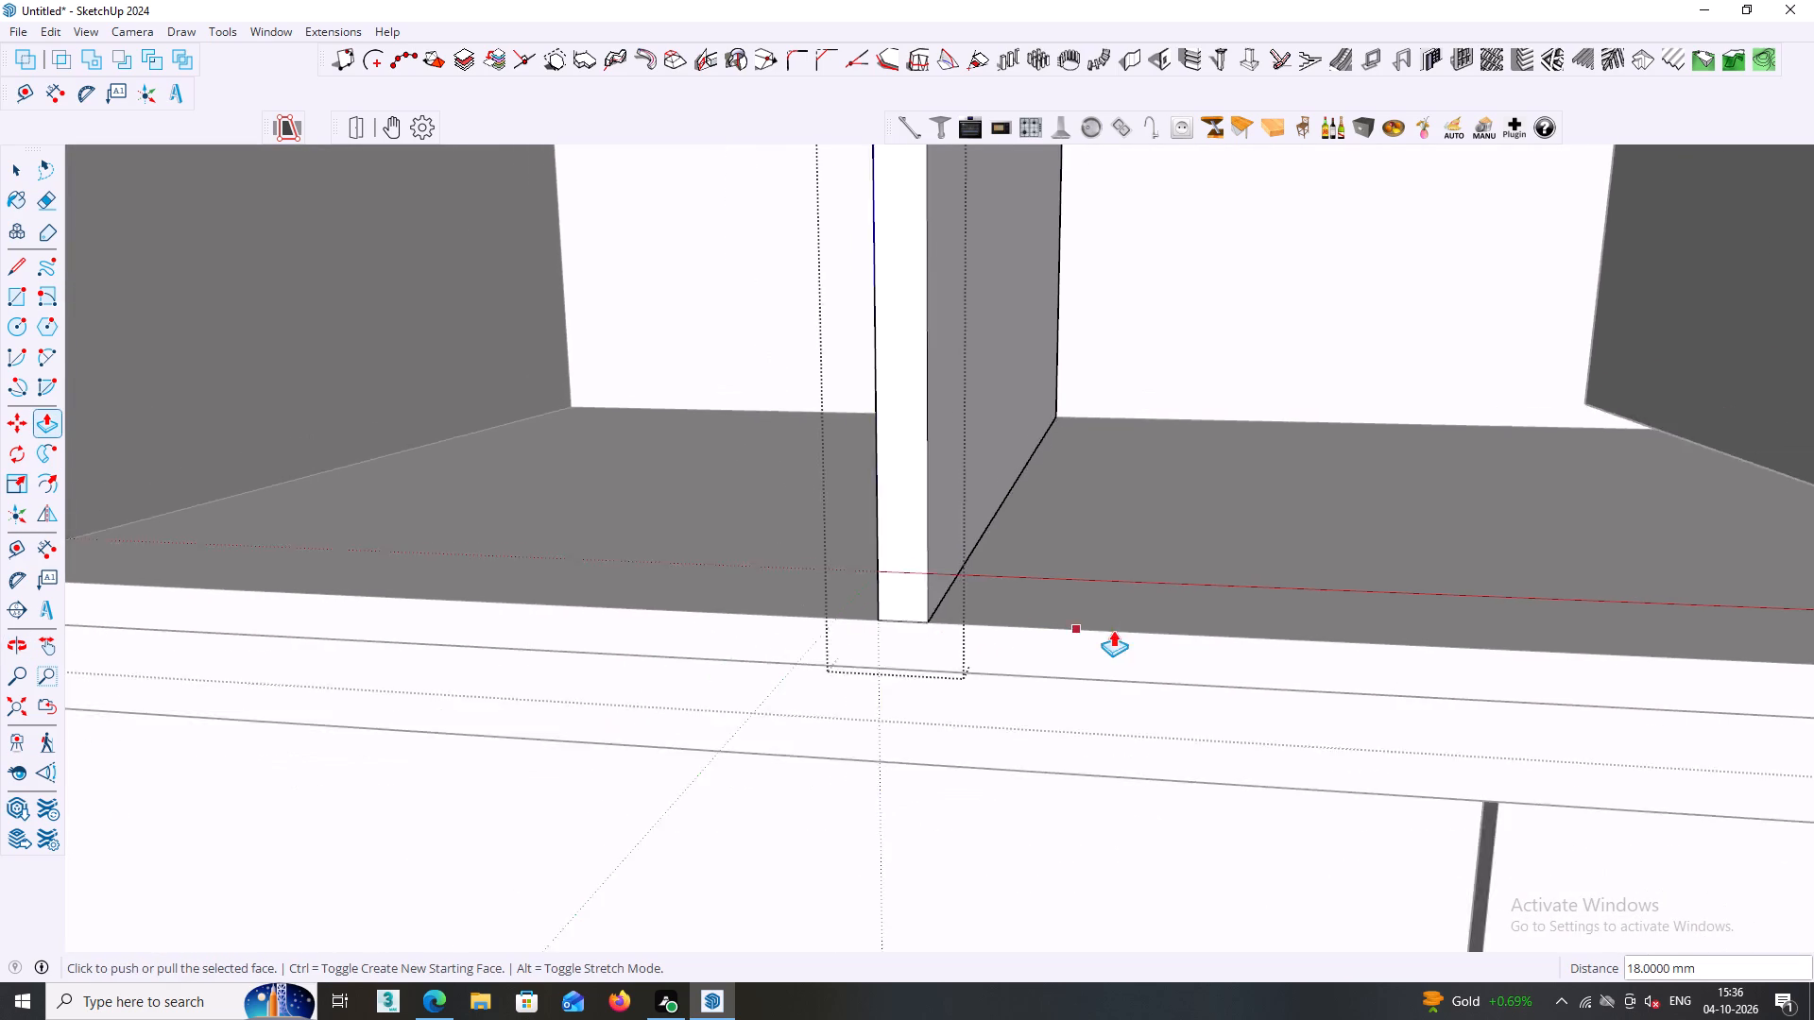
scroll(1113, 630, down, 4)
middle_click(1179, 643)
middle_drag(1692, 541, 1649, 510)
shift+middle_drag(1647, 507, 1143, 491)
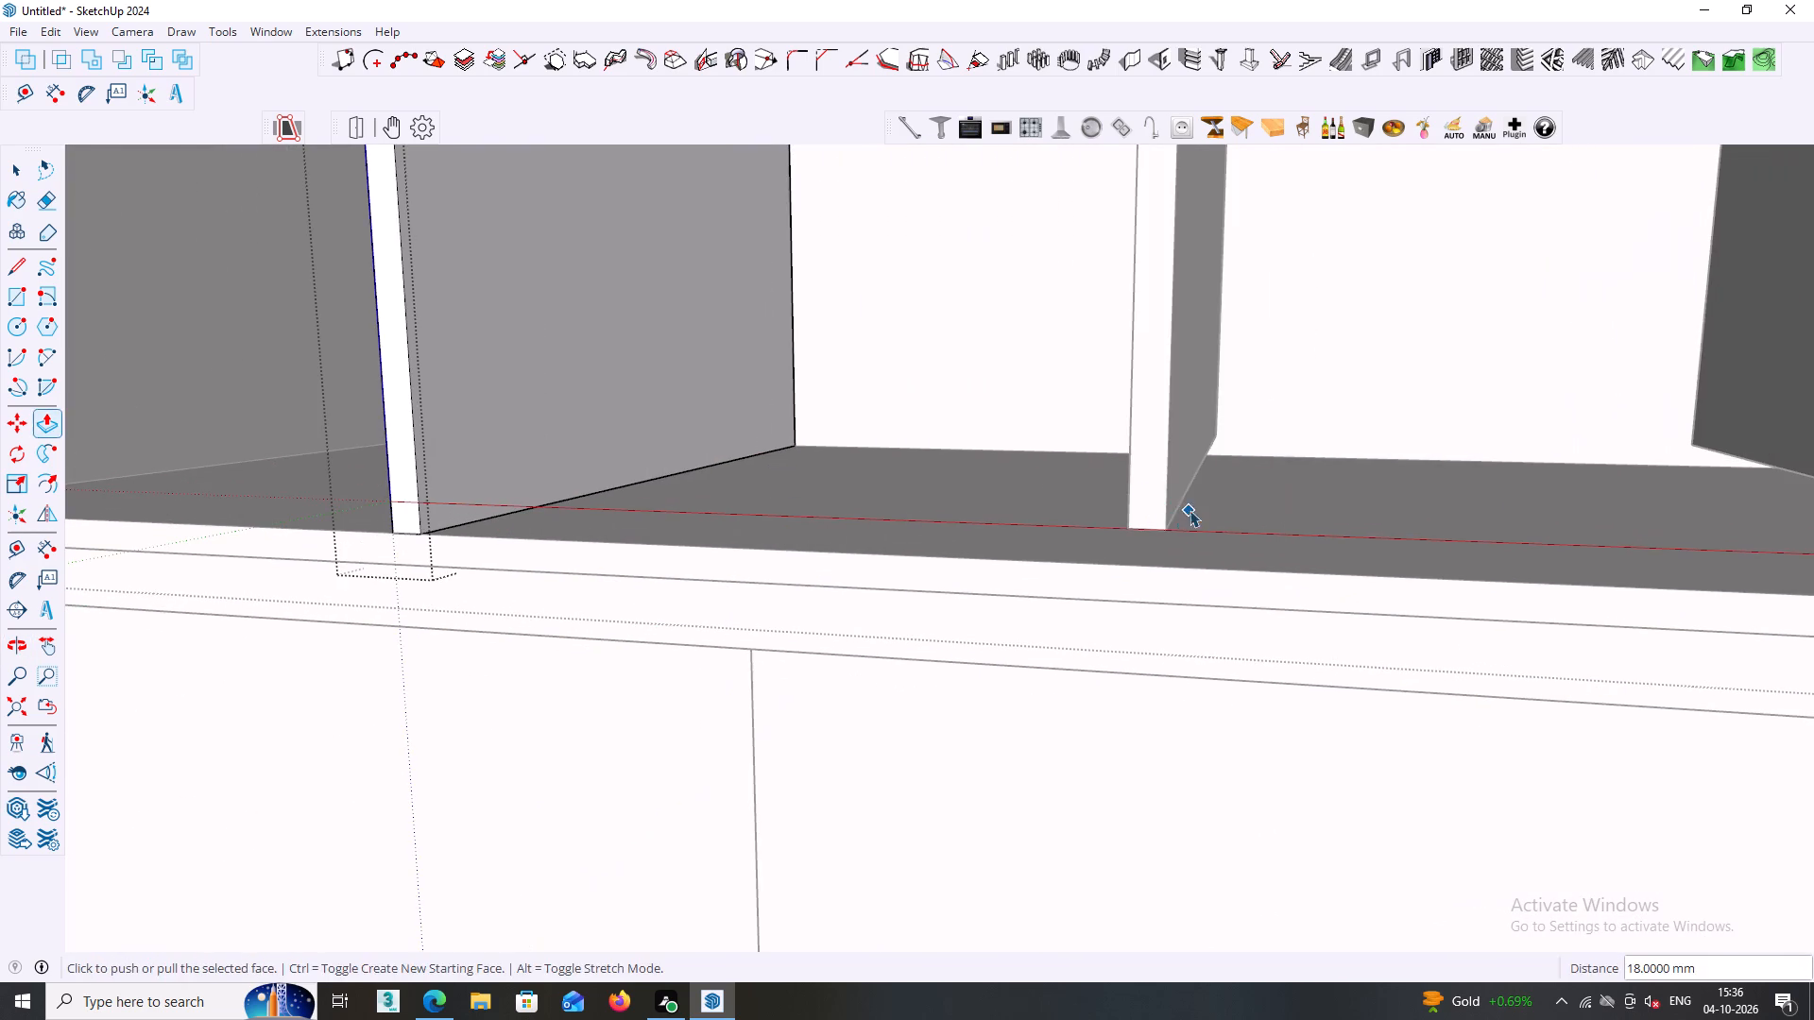
key(space)
click(1245, 504)
middle_drag(1267, 483, 1307, 444)
scroll(1192, 493, up, 3)
scroll(1271, 339, up, 10)
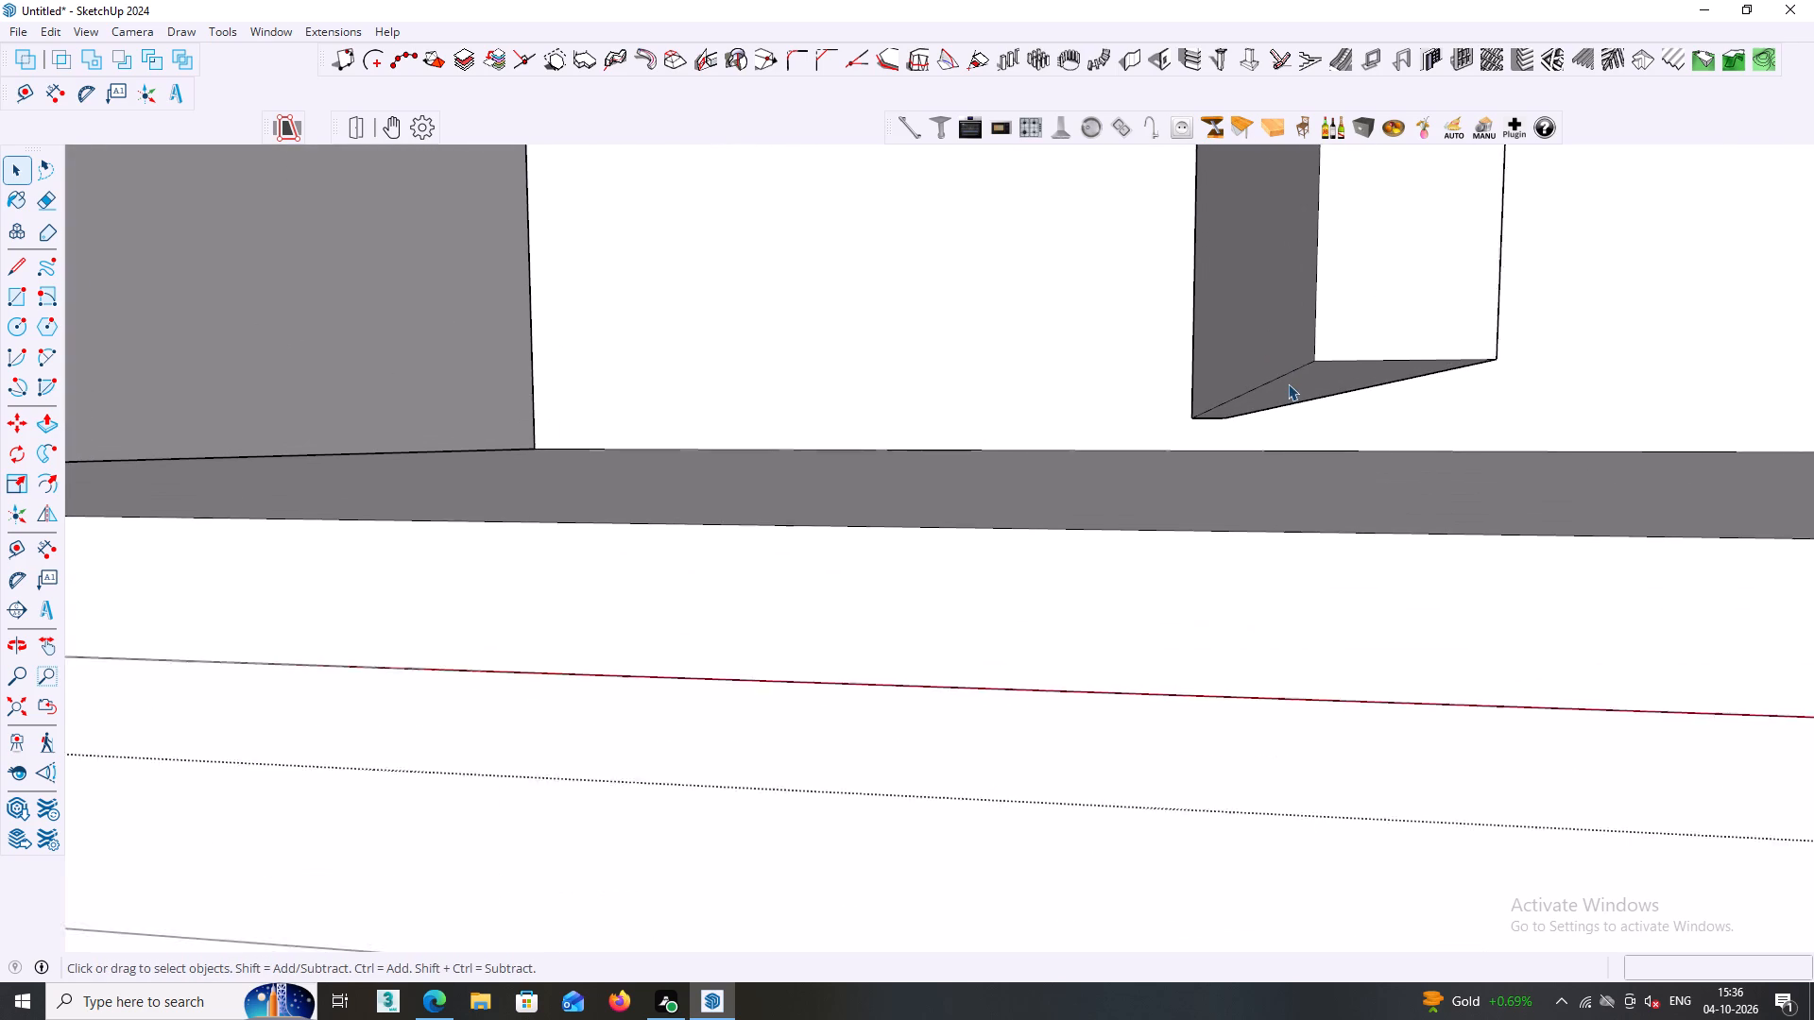
scroll(1288, 383, up, 1)
double_click(1329, 384)
middle_drag(1329, 384, 1244, 328)
scroll(1287, 348, up, 2)
click(1287, 345)
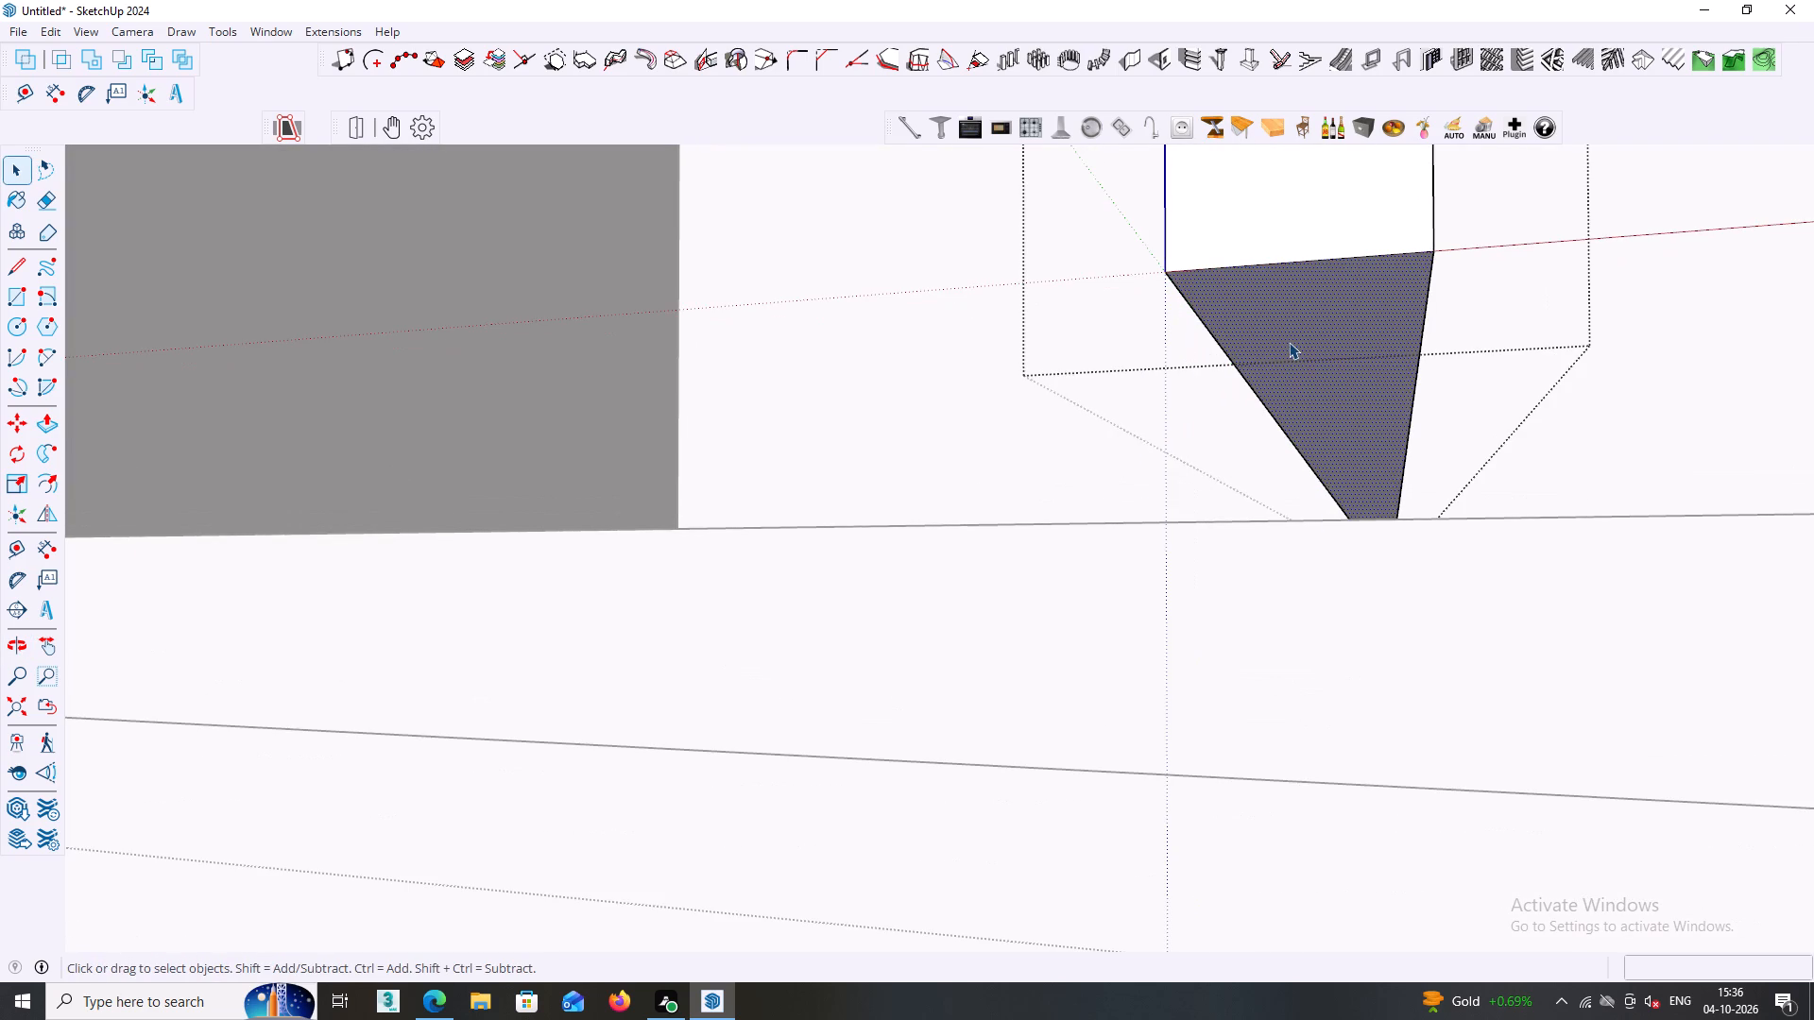
key(p)
click(1288, 342)
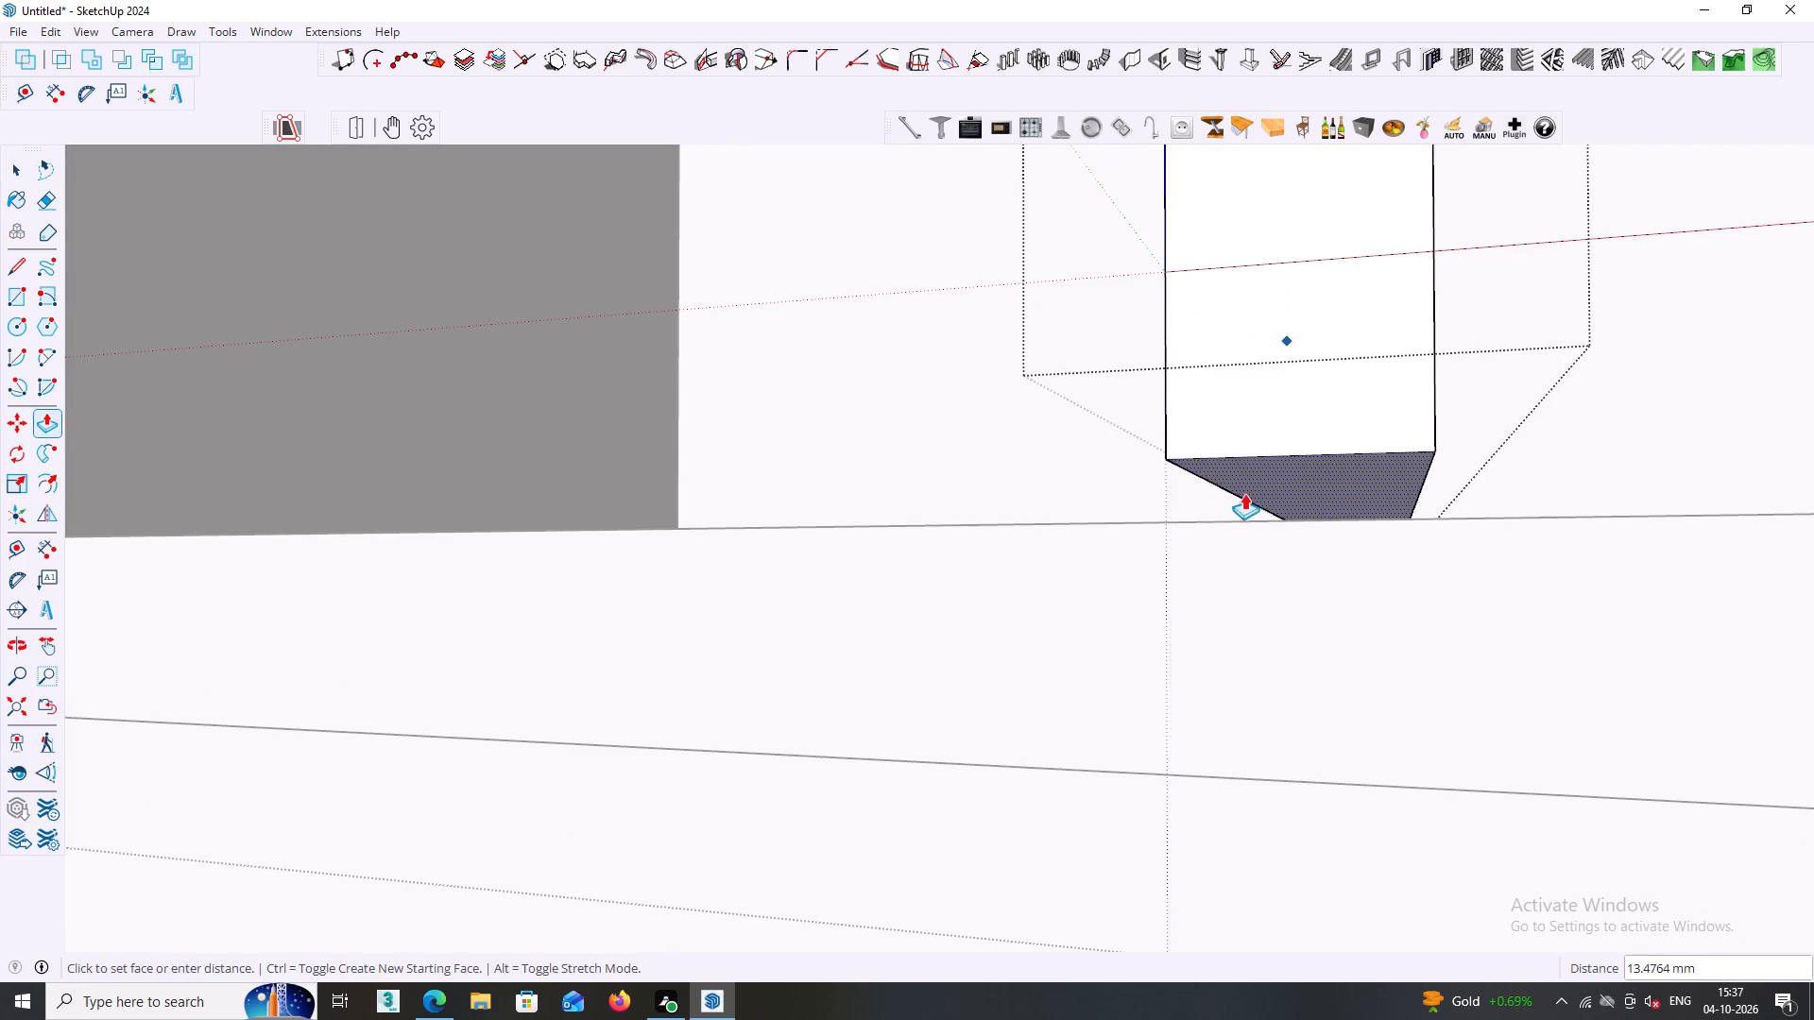
click(1166, 521)
middle_drag(1170, 519, 1217, 616)
key(space)
Extend the bottom face of the fourth loft partition down 18 mm to meet the lowered floor.
scroll(1172, 609, down, 10)
middle_drag(1160, 621, 1164, 649)
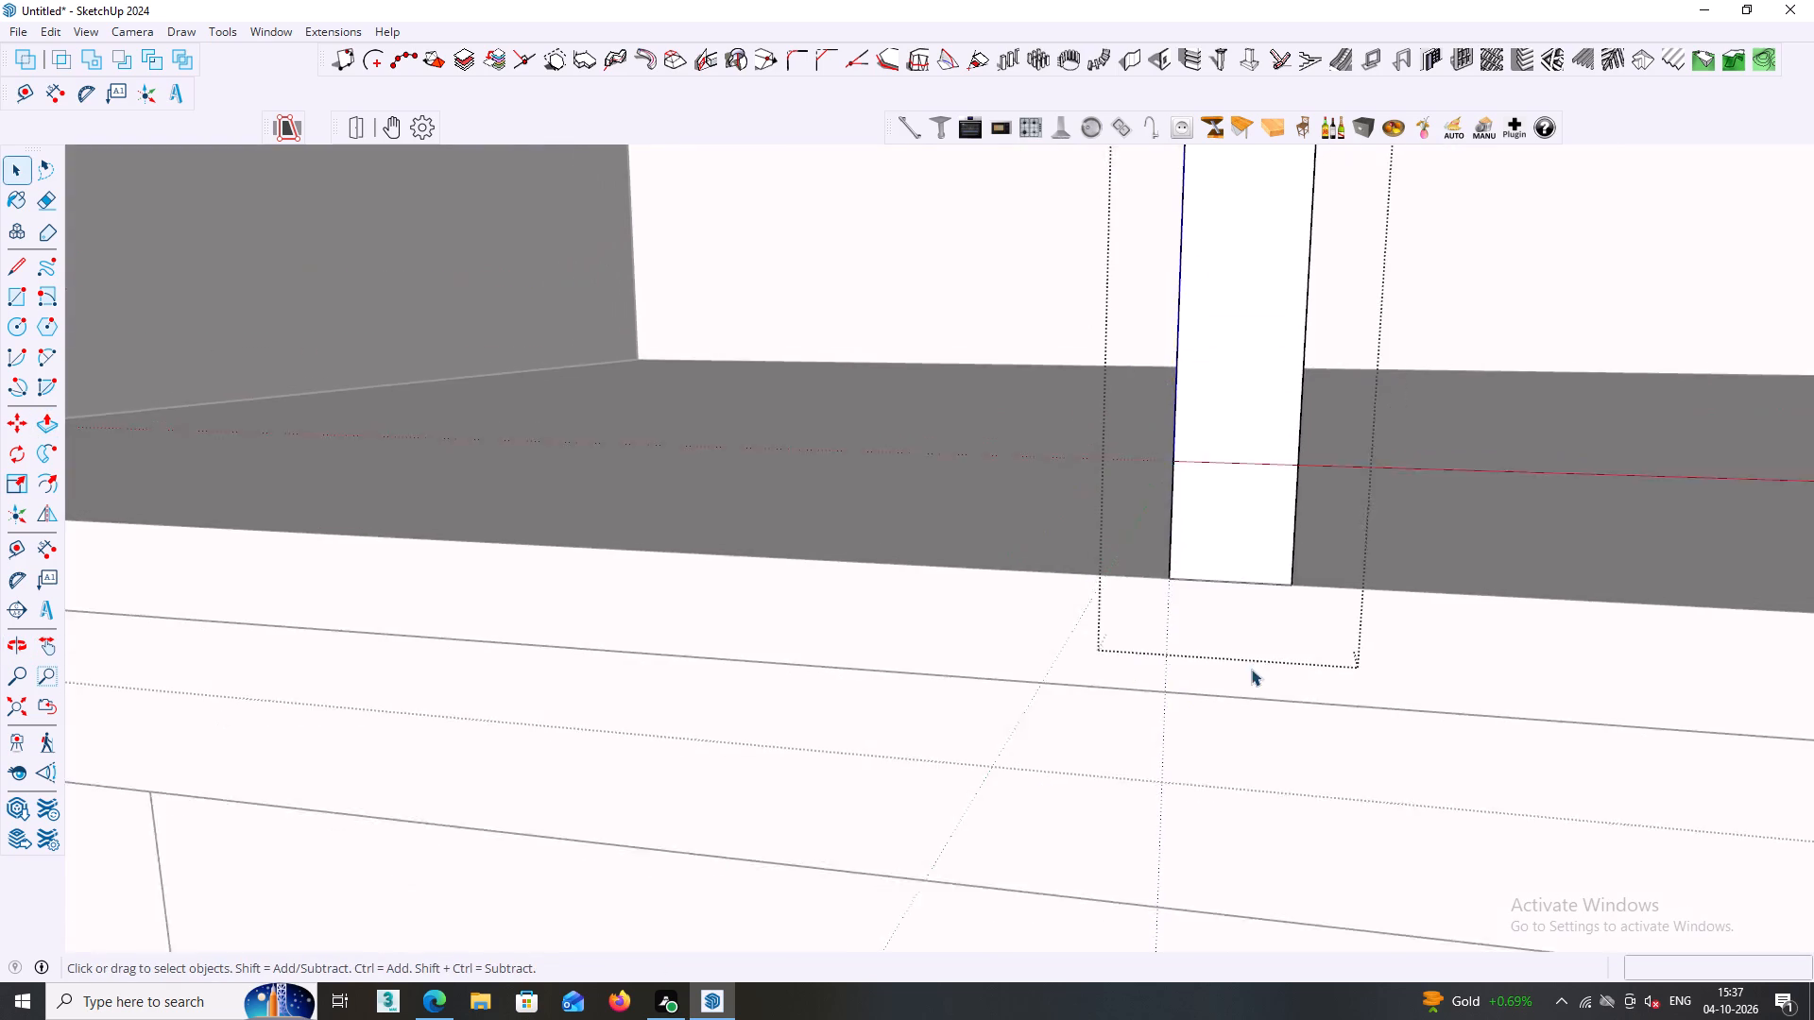
scroll(1251, 669, down, 8)
middle_drag(1252, 645, 1257, 669)
click(1503, 531)
middle_drag(1500, 522, 1206, 457)
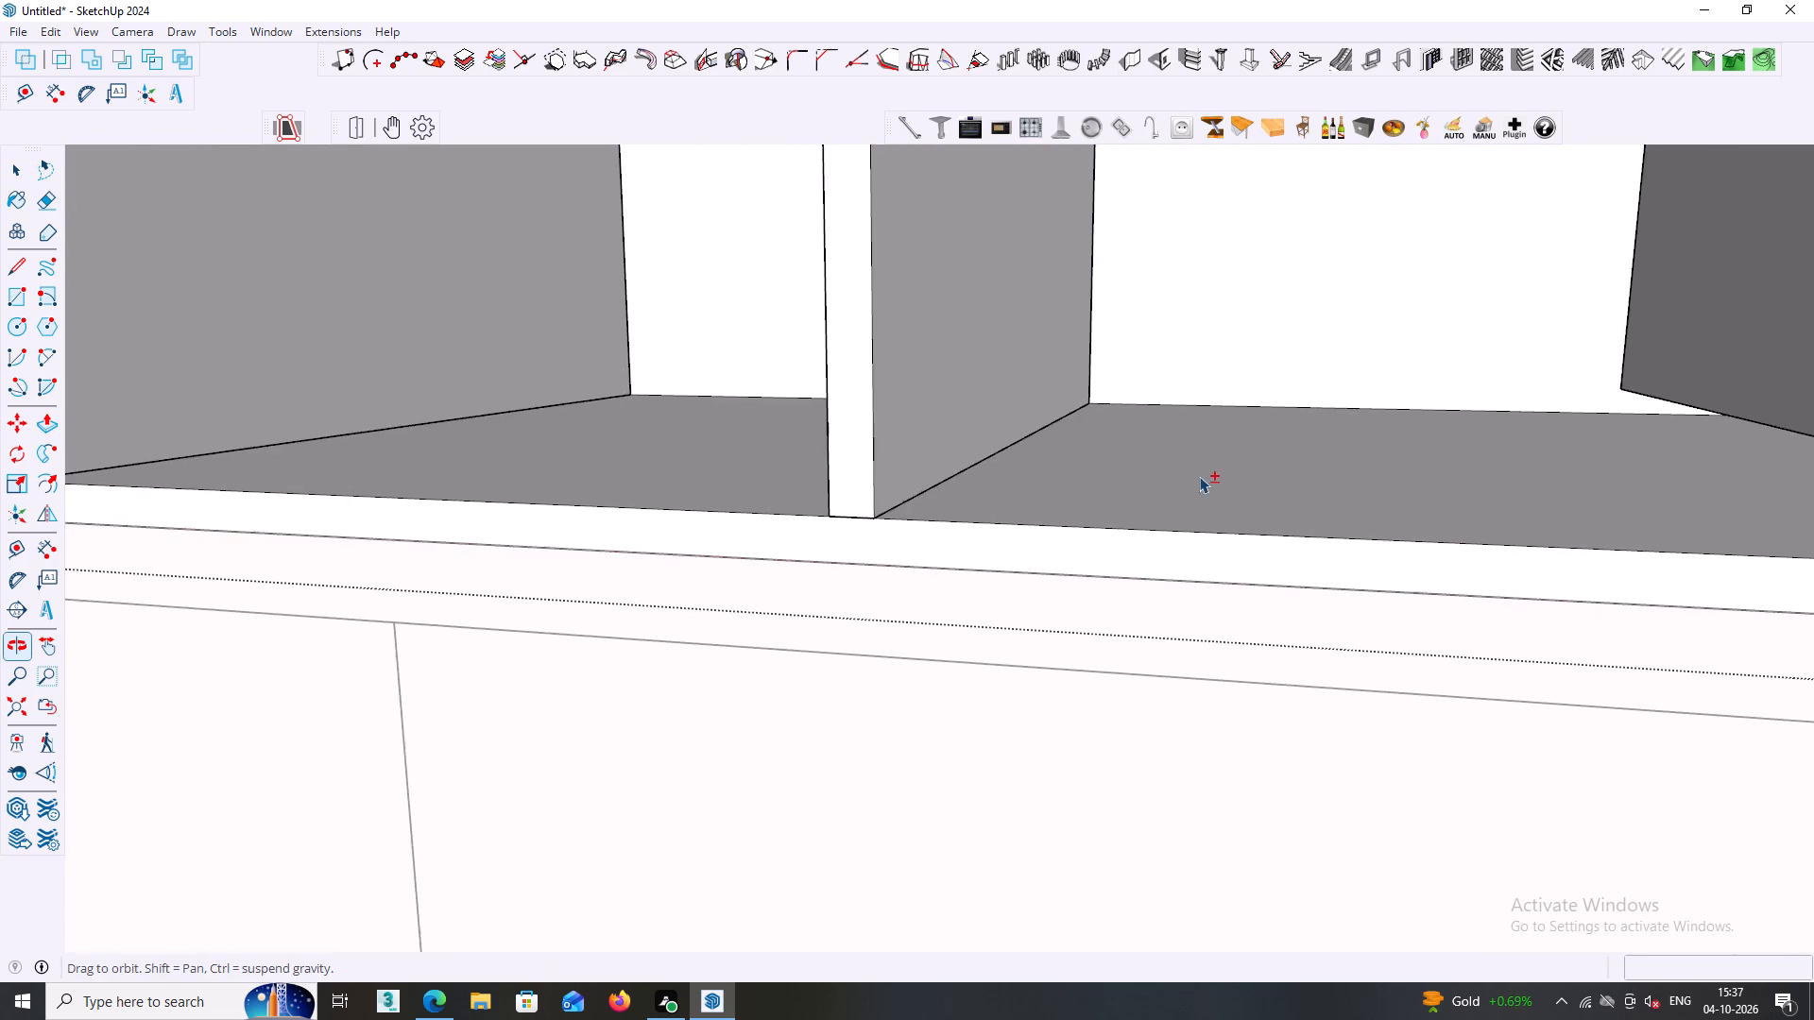
middle_drag(1200, 469, 1208, 479)
scroll(1200, 469, down, 7)
middle_click(1373, 463)
middle_drag(1525, 484, 1083, 409)
middle_drag(1225, 376, 1212, 280)
middle_drag(1124, 382, 1125, 344)
scroll(1125, 341, up, 8)
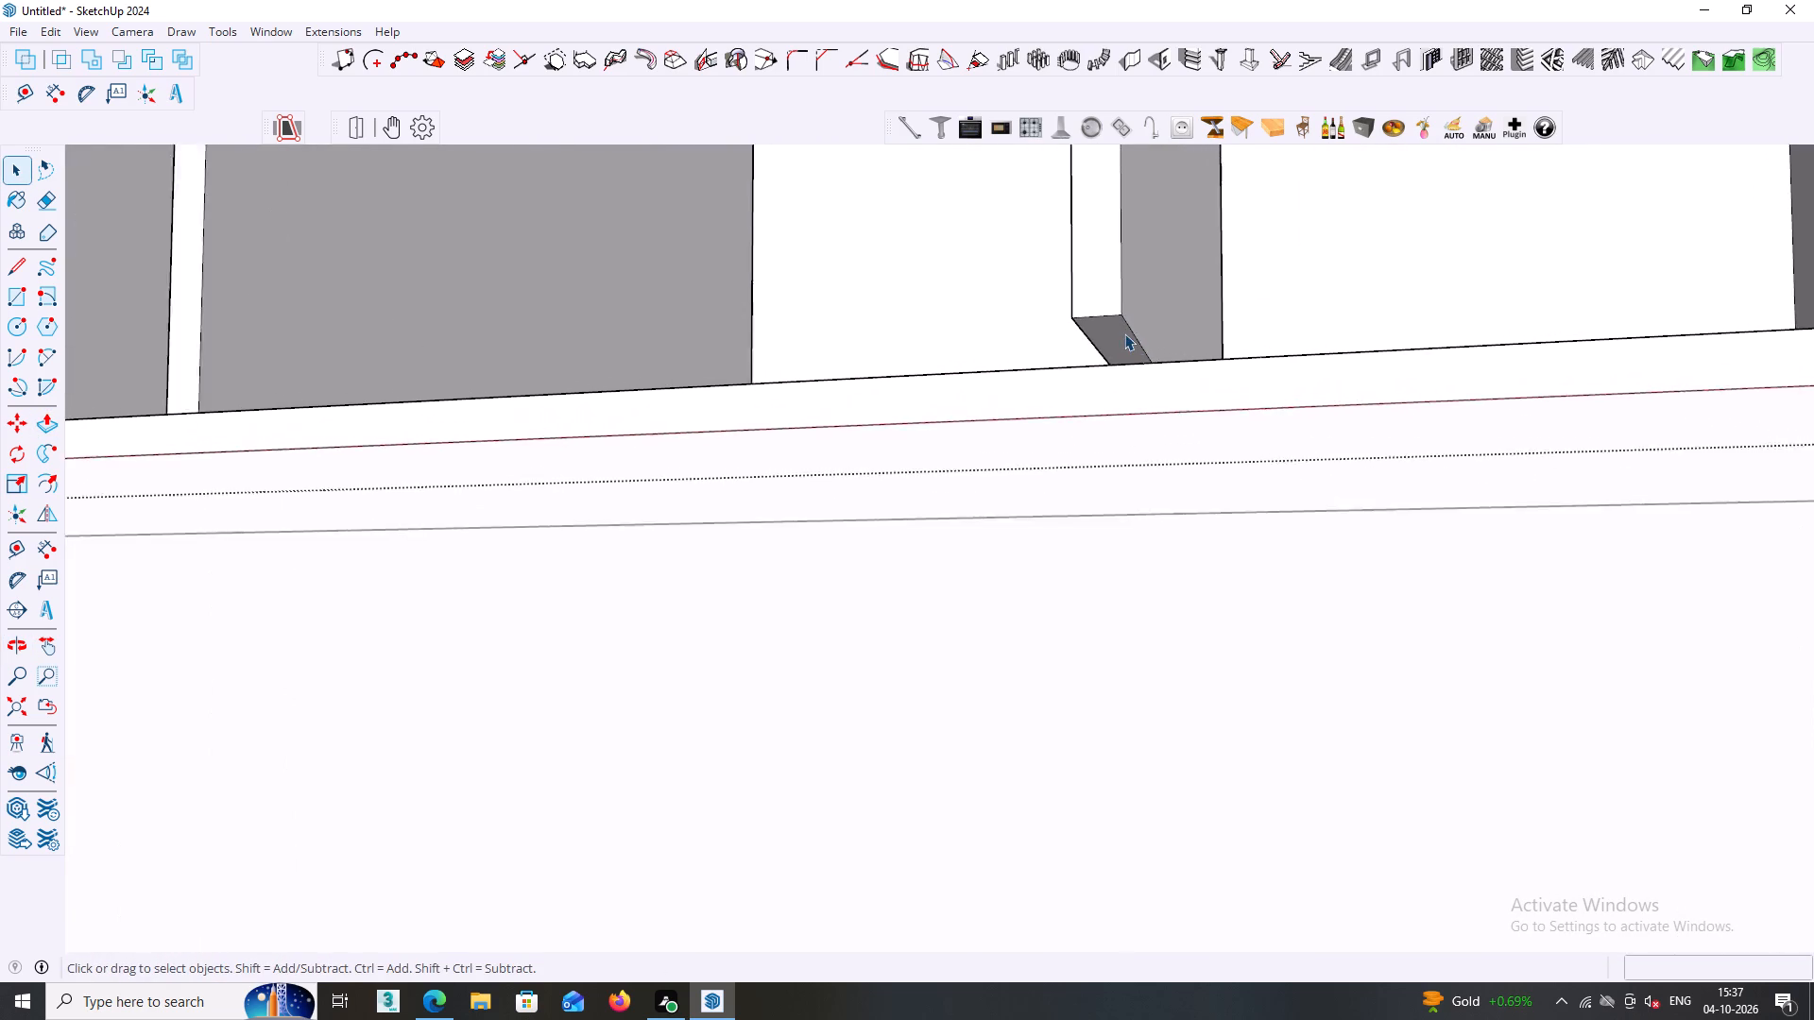
scroll(1124, 333, up, 8)
middle_click(1124, 340)
click(1123, 316)
double_click(1123, 319)
click(1118, 332)
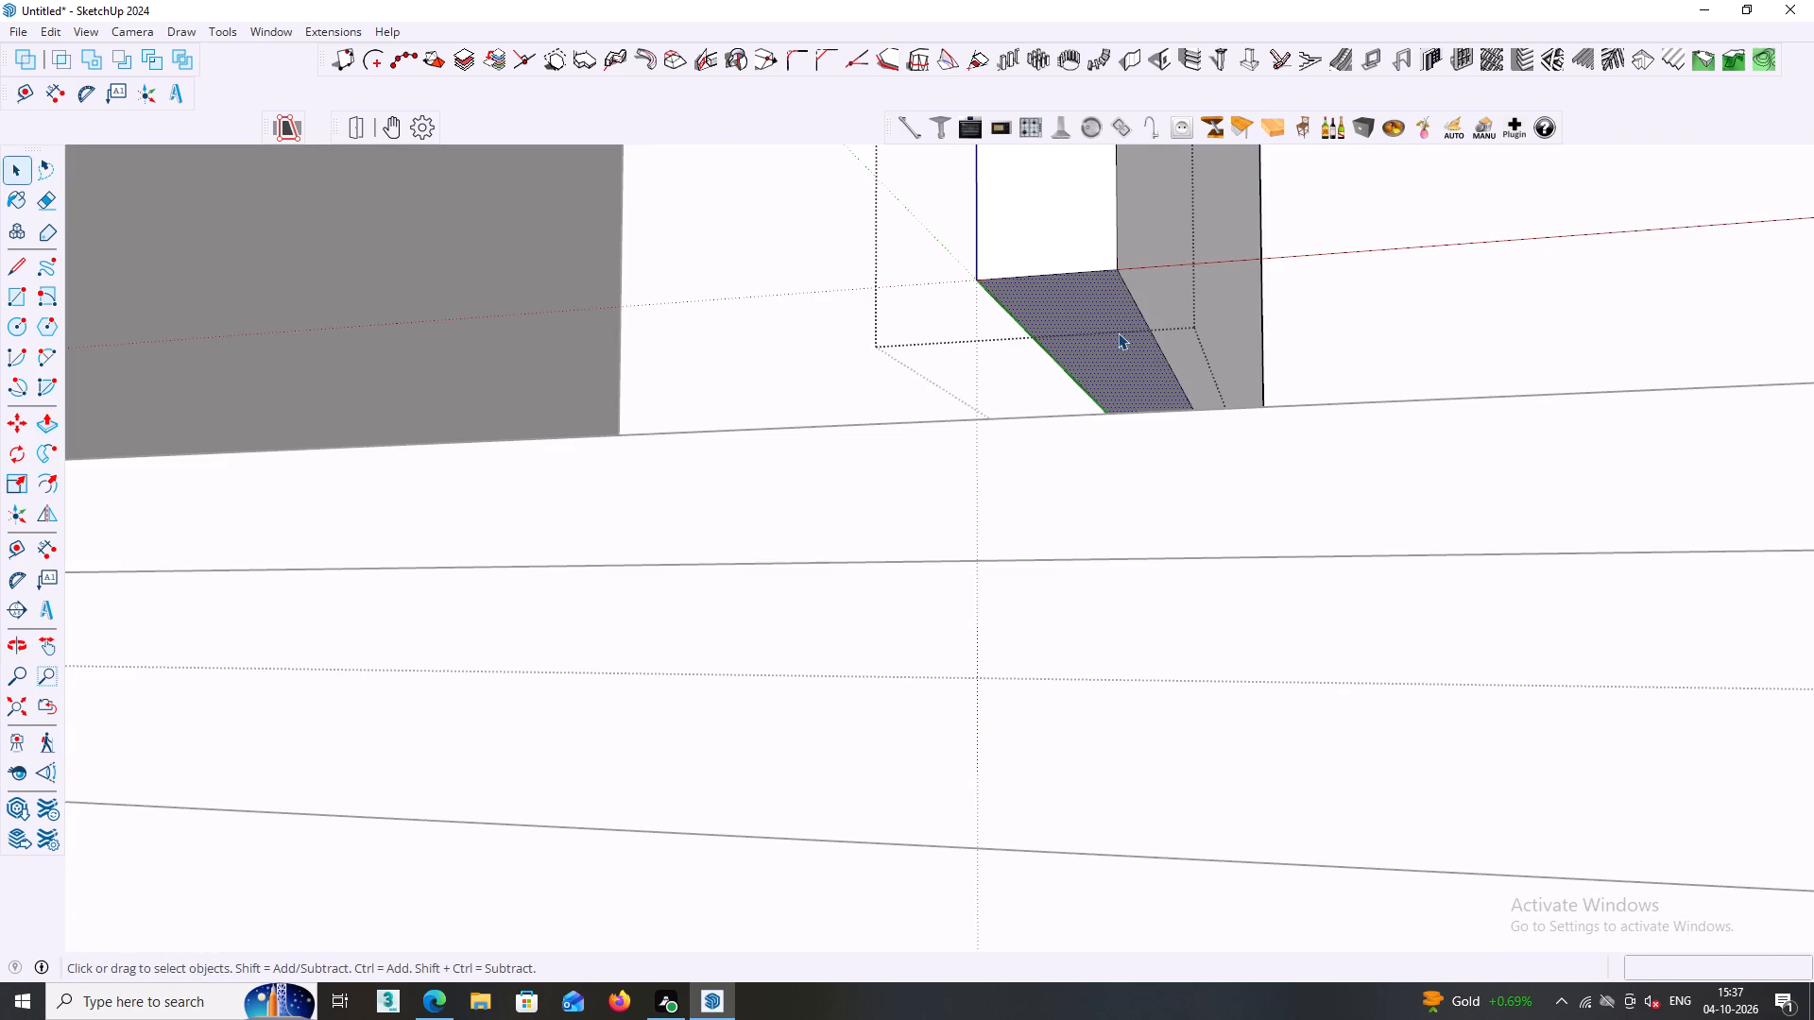
key(p)
click(1117, 334)
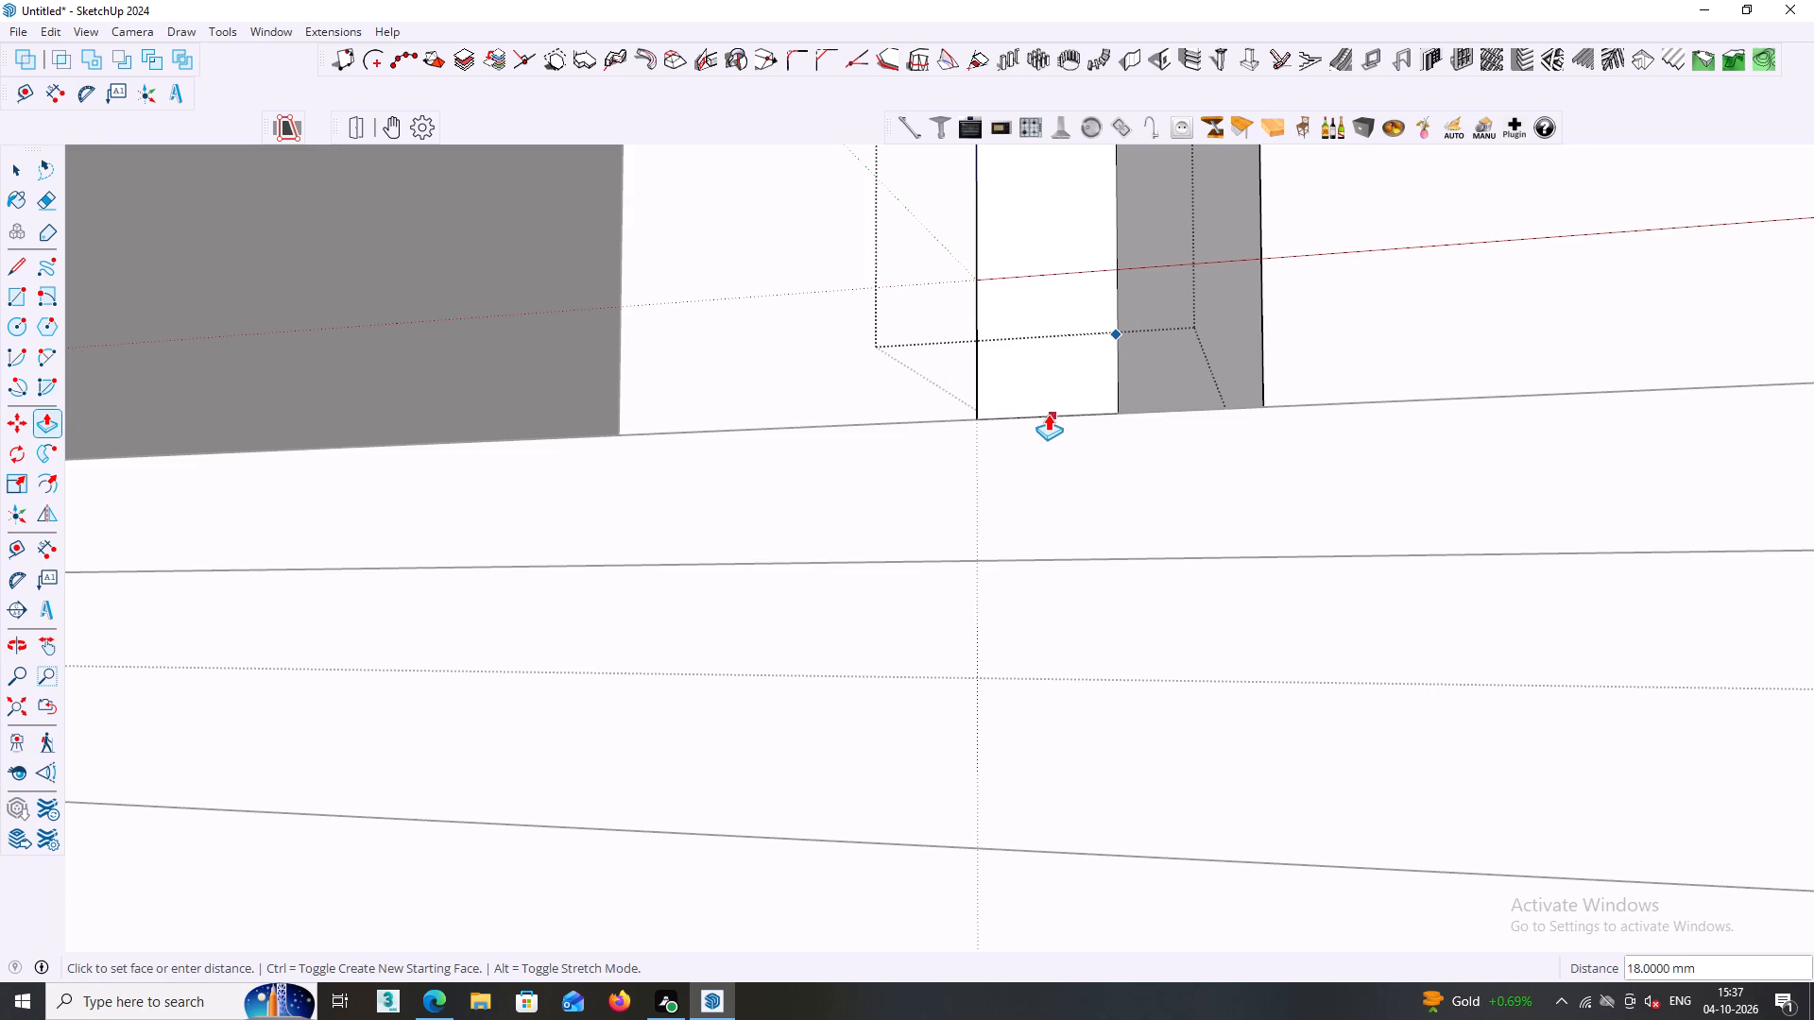
click(1044, 414)
scroll(1048, 406, down, 20)
scroll(1048, 406, down, 1)
middle_drag(1061, 468, 1059, 513)
middle_drag(1079, 519, 1071, 534)
middle_drag(1111, 573, 1107, 584)
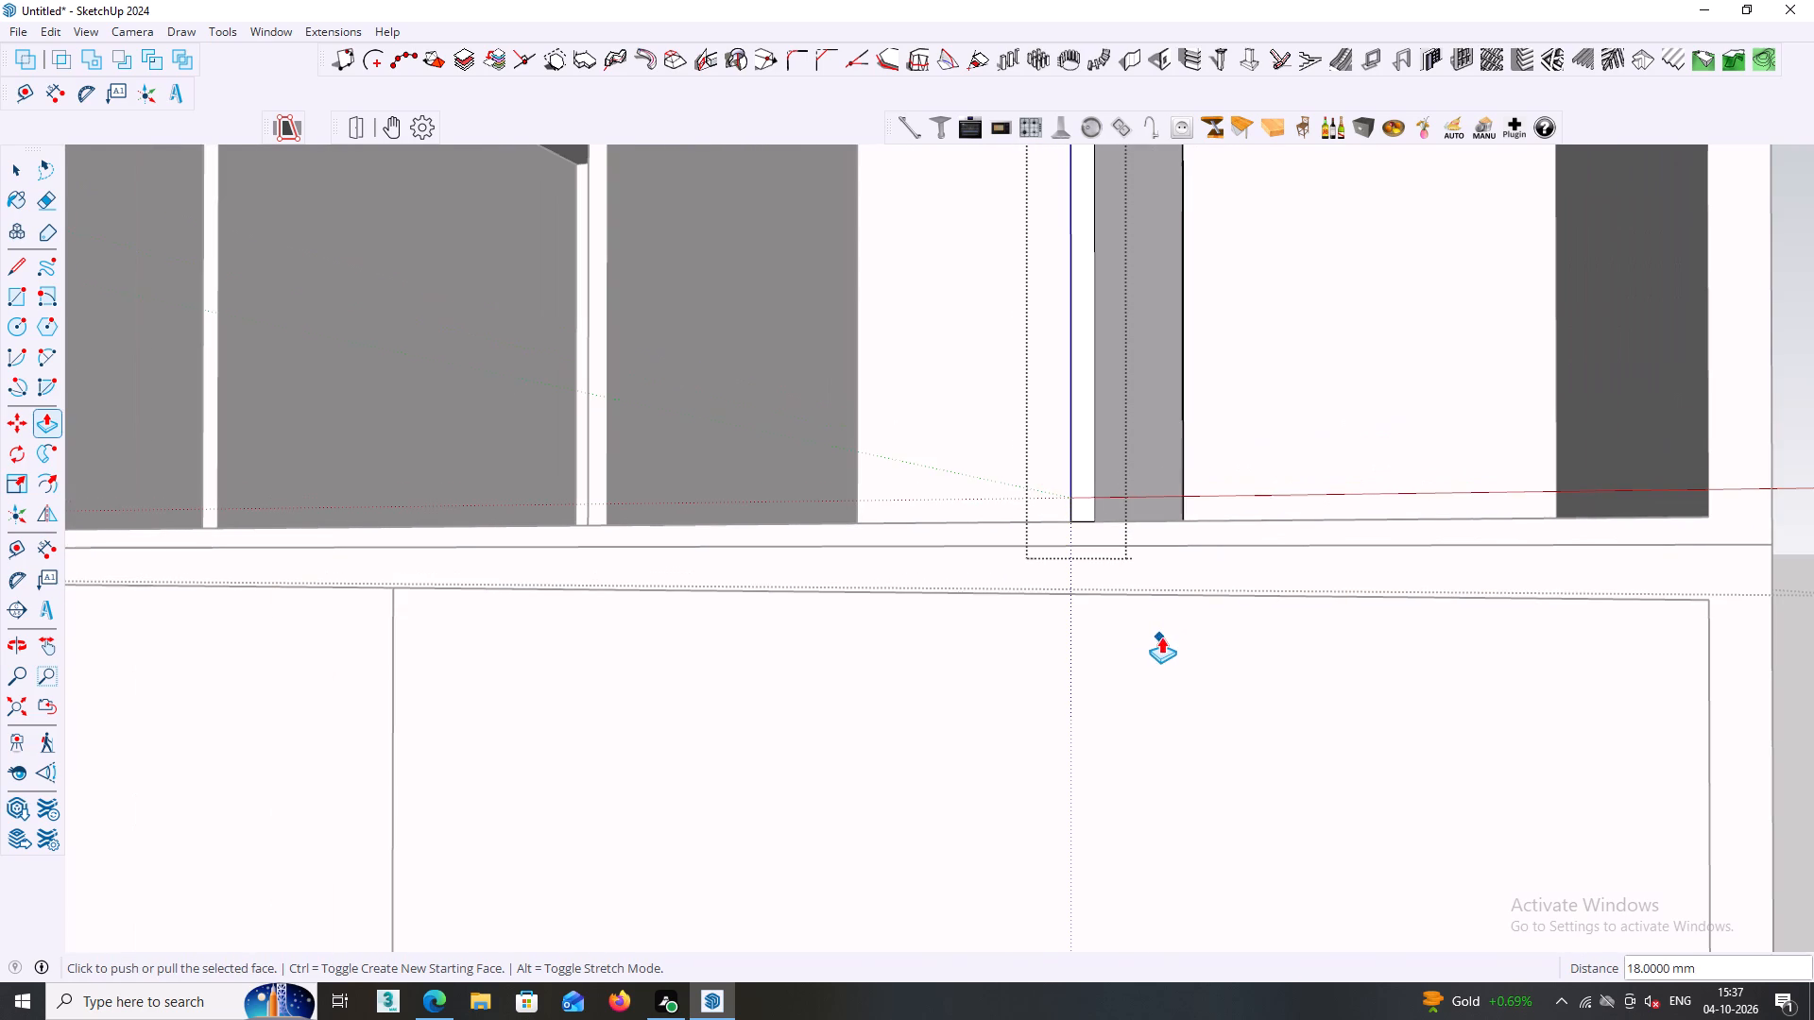
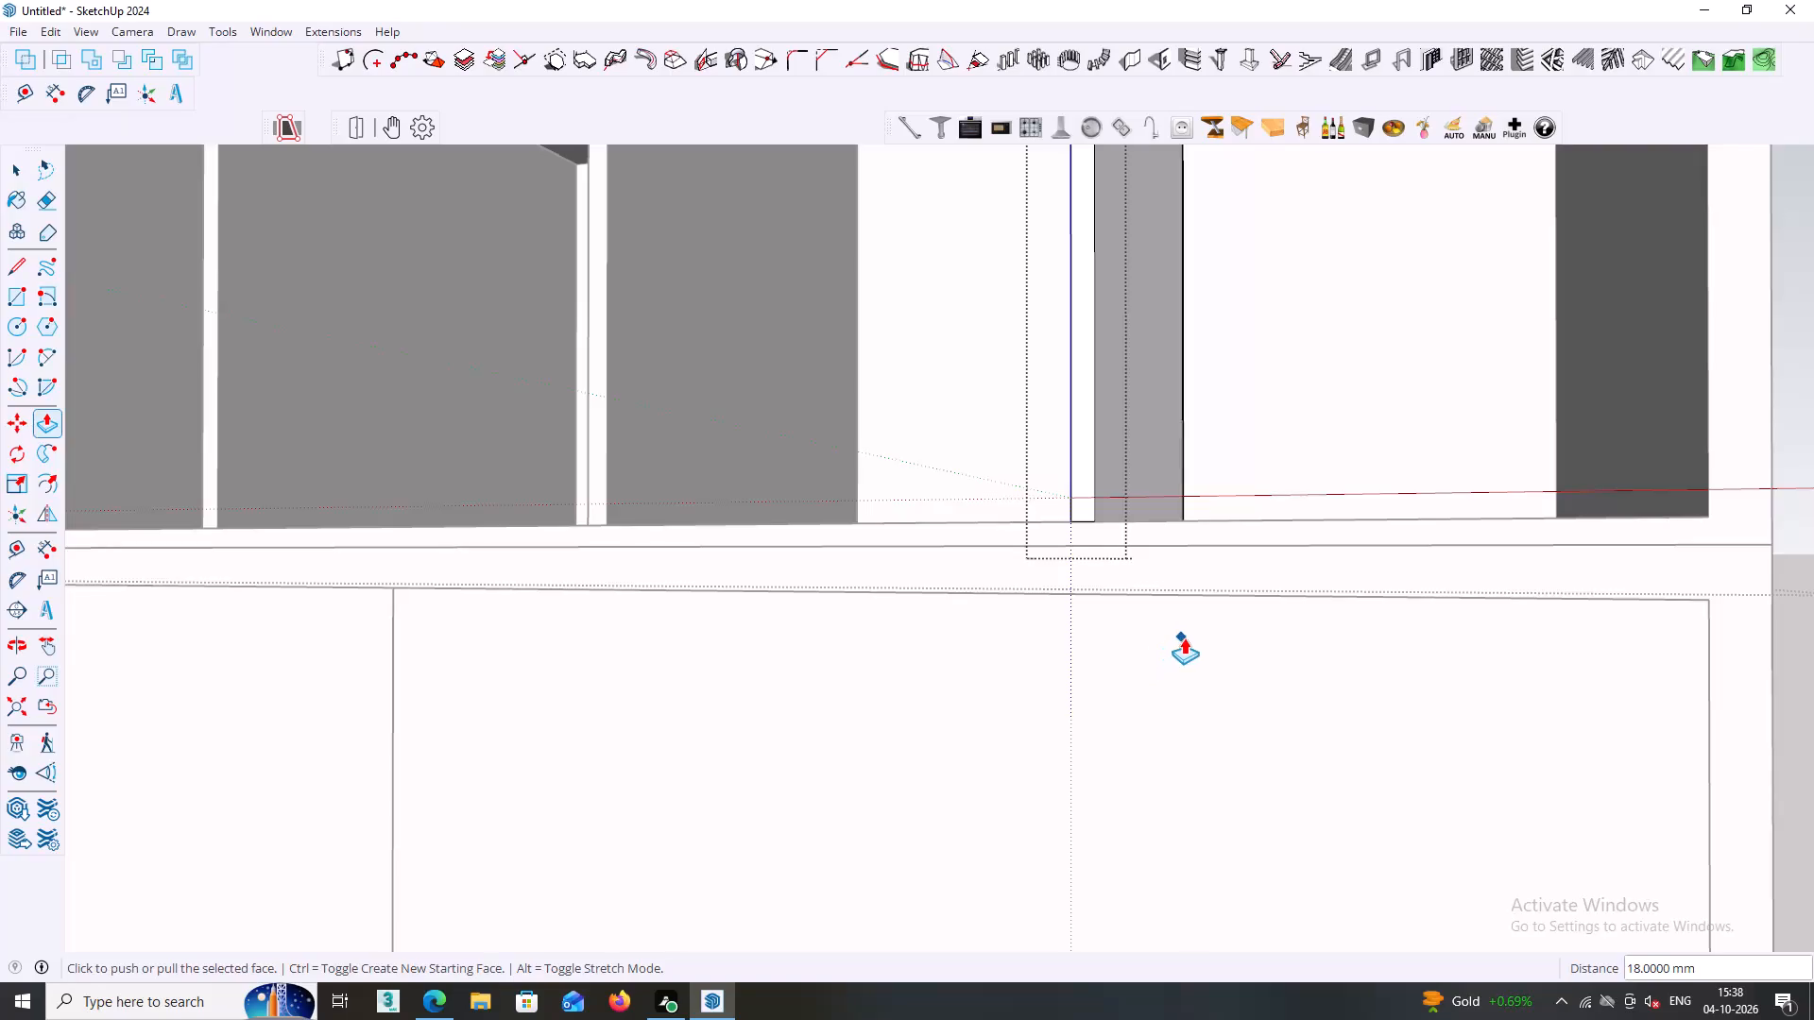
Finish editing the fourth loft partition and return to the loft carcass.
scroll(1184, 637, down, 4)
middle_drag(1171, 448, 1167, 625)
scroll(1155, 637, up, 2)
middle_drag(1139, 616, 1074, 344)
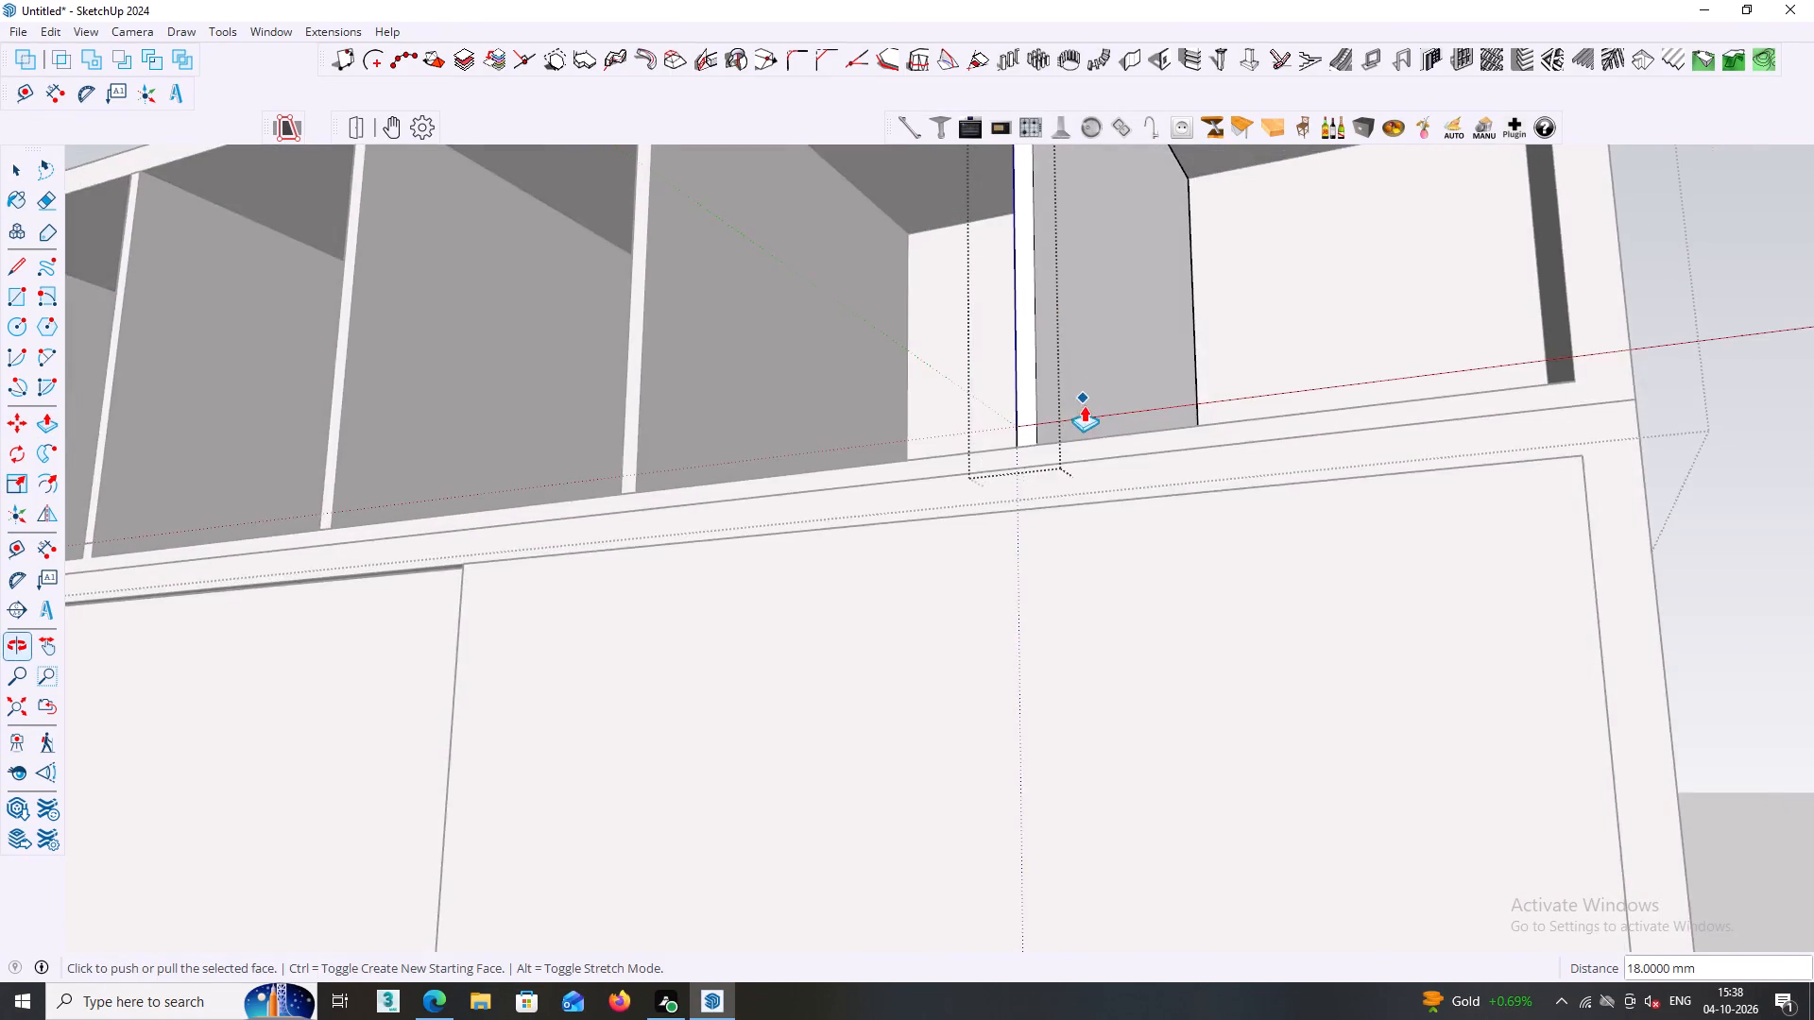
scroll(1084, 397, up, 4)
middle_drag(1088, 397, 1129, 613)
middle_drag(1137, 611, 766, 368)
scroll(958, 455, down, 3)
key(space)
click(1679, 603)
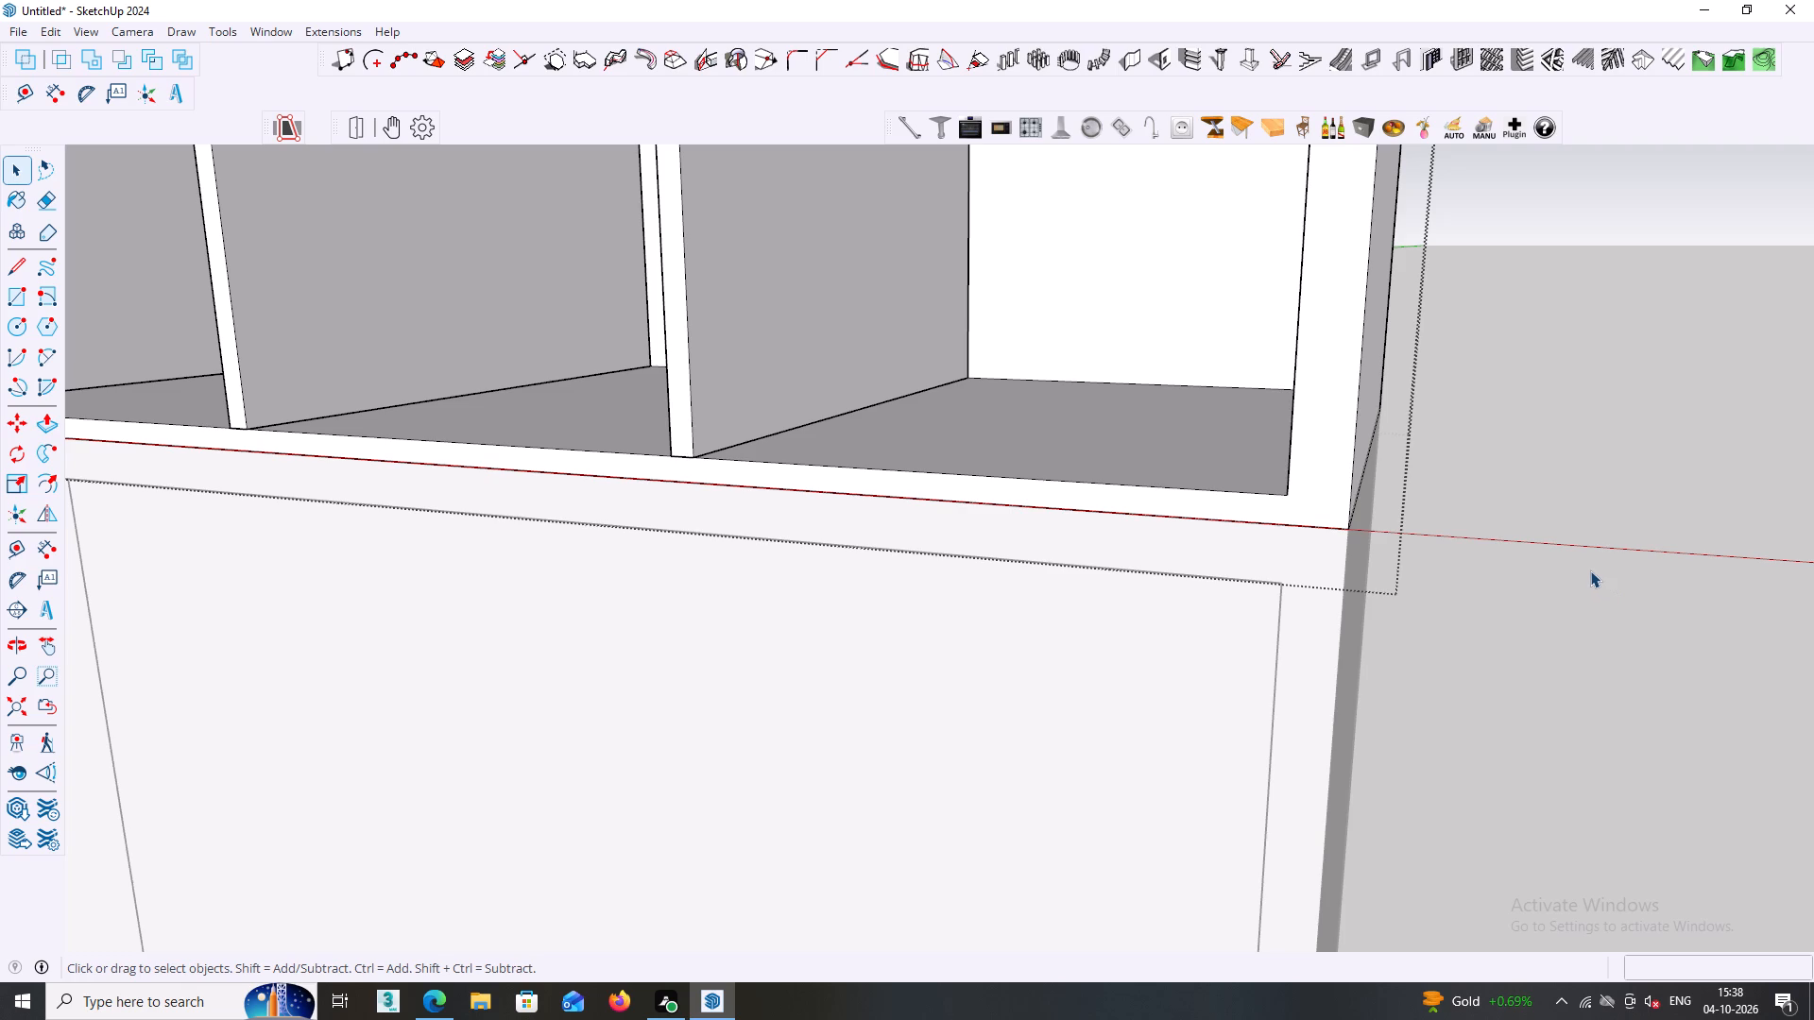
Examine the five loft bays, checking how the partitions meet the floor and the top panel.
middle_drag(1435, 524, 1553, 532)
scroll(1295, 504, down, 11)
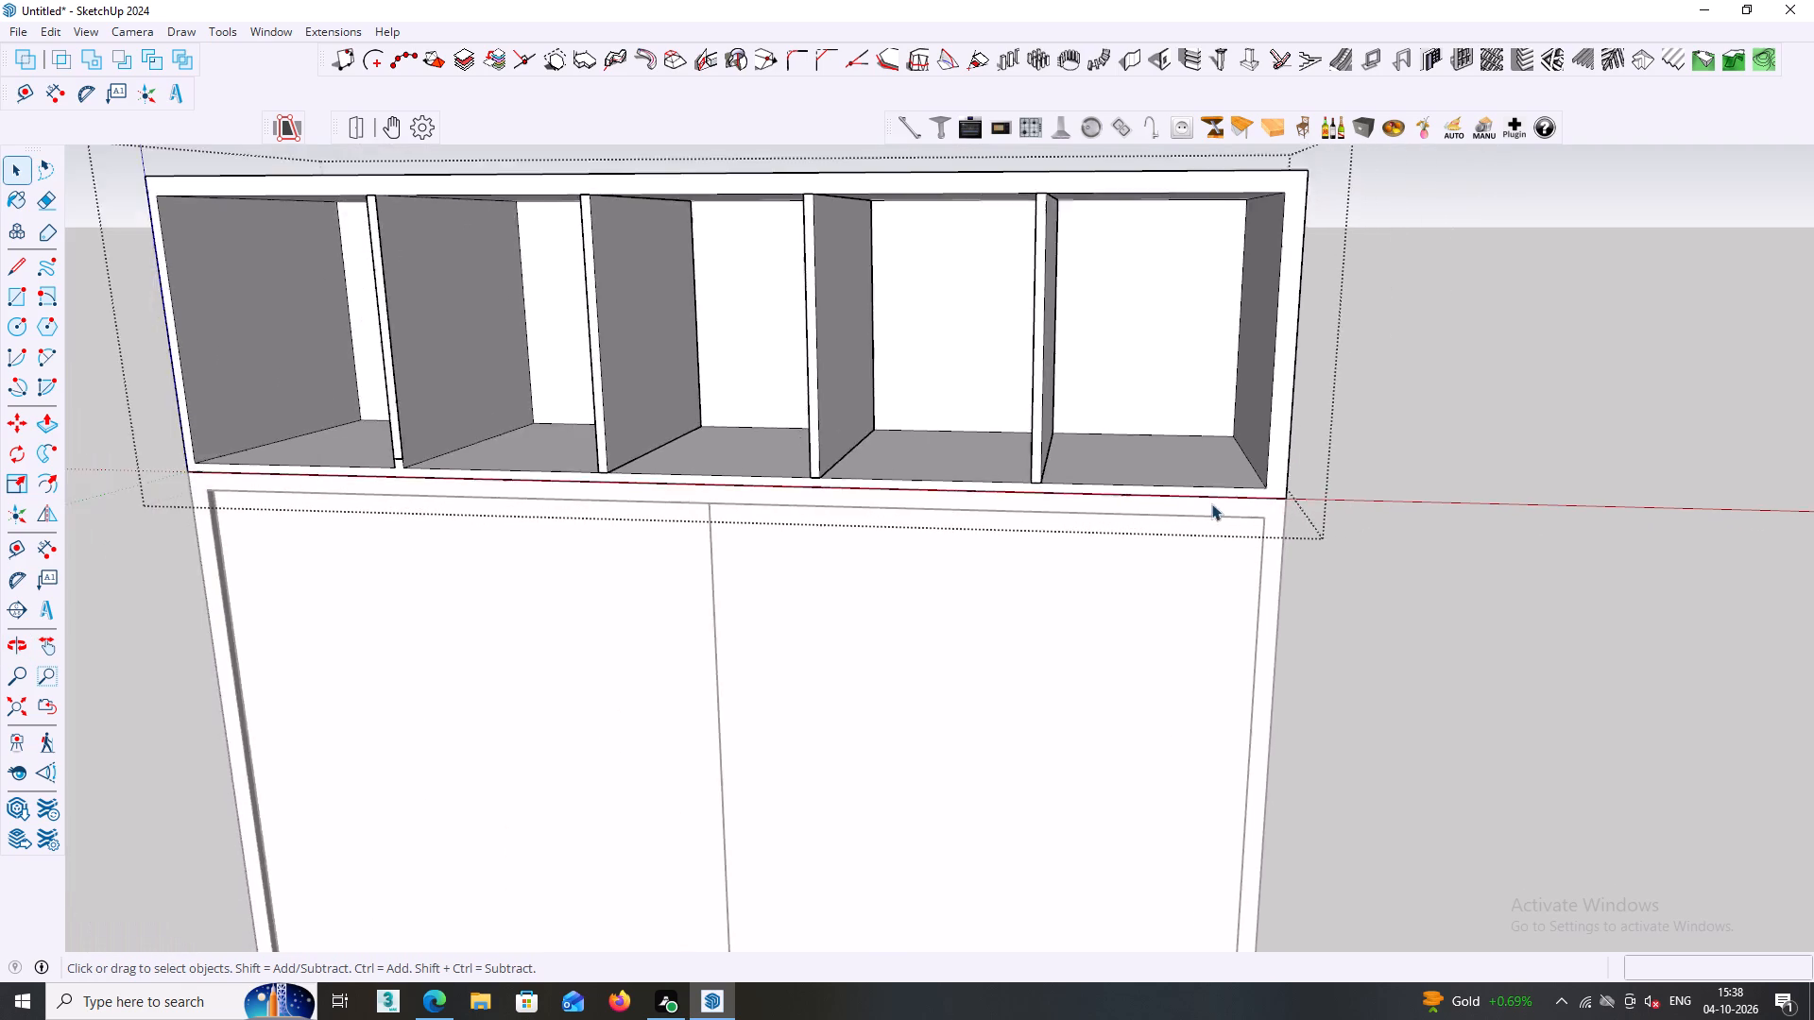
scroll(1211, 503, down, 5)
middle_drag(1050, 452, 1151, 487)
scroll(709, 439, up, 6)
middle_drag(627, 444, 646, 435)
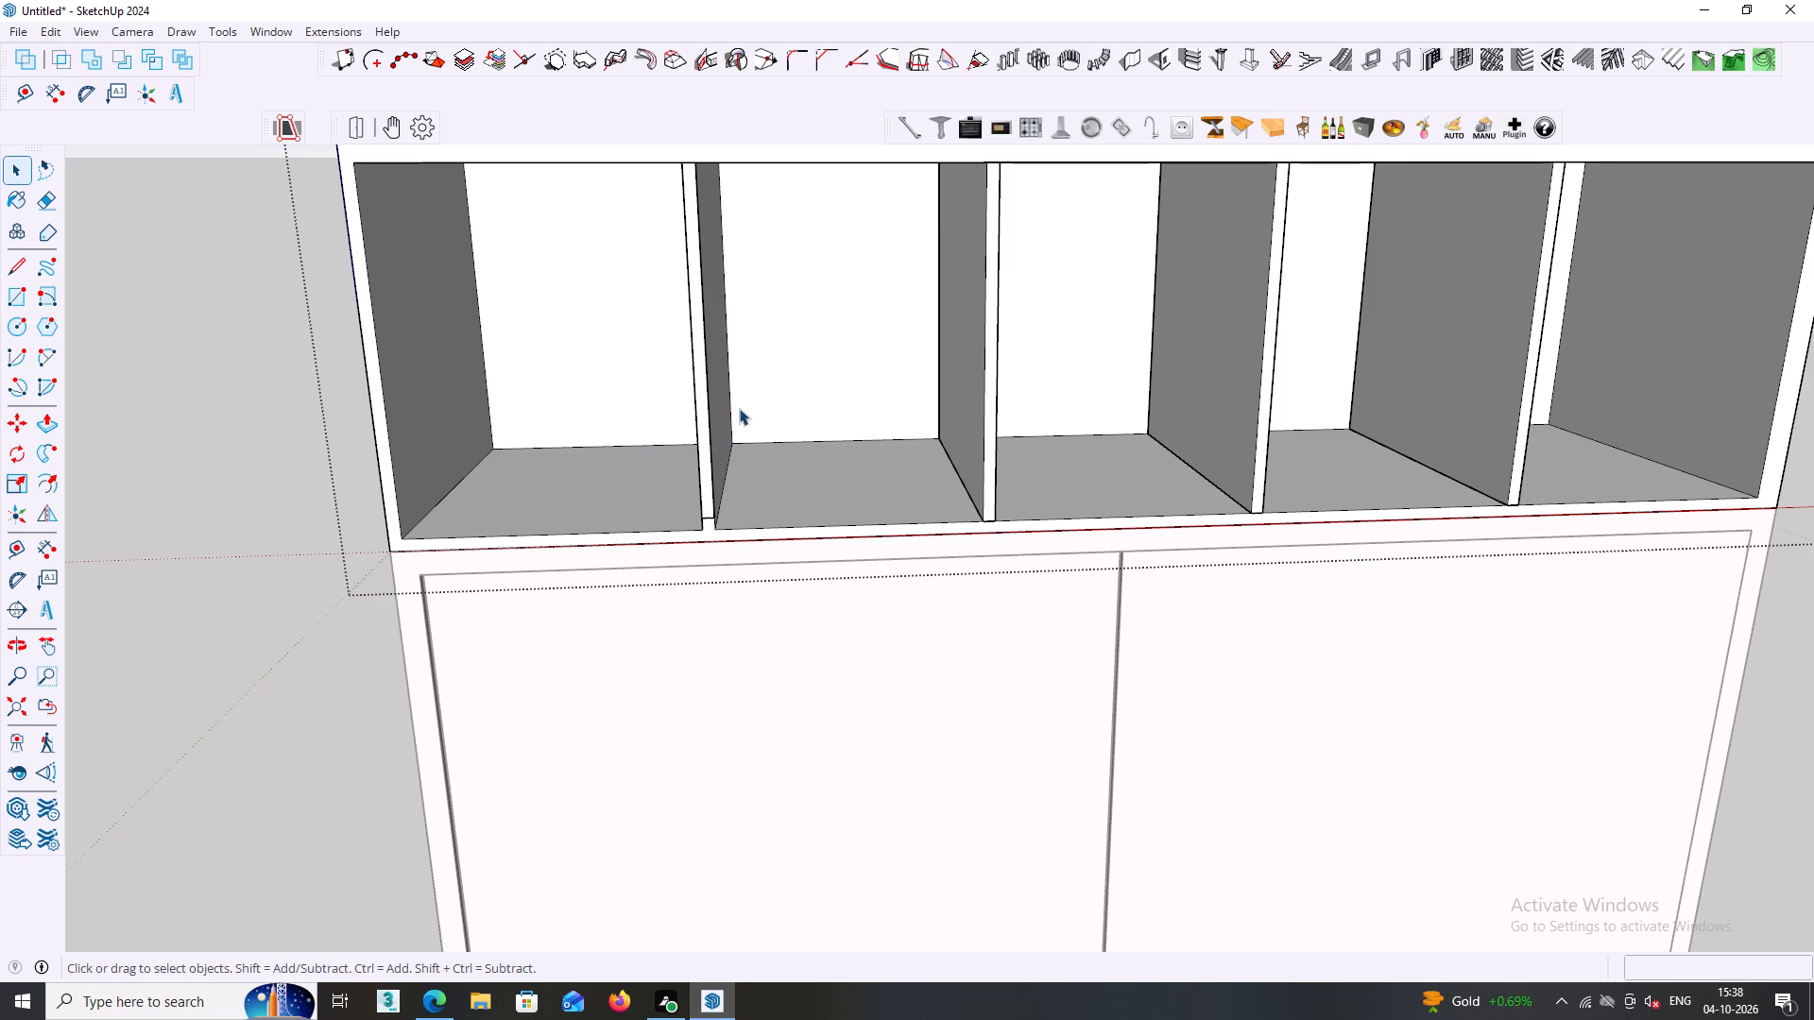
scroll(785, 415, down, 1)
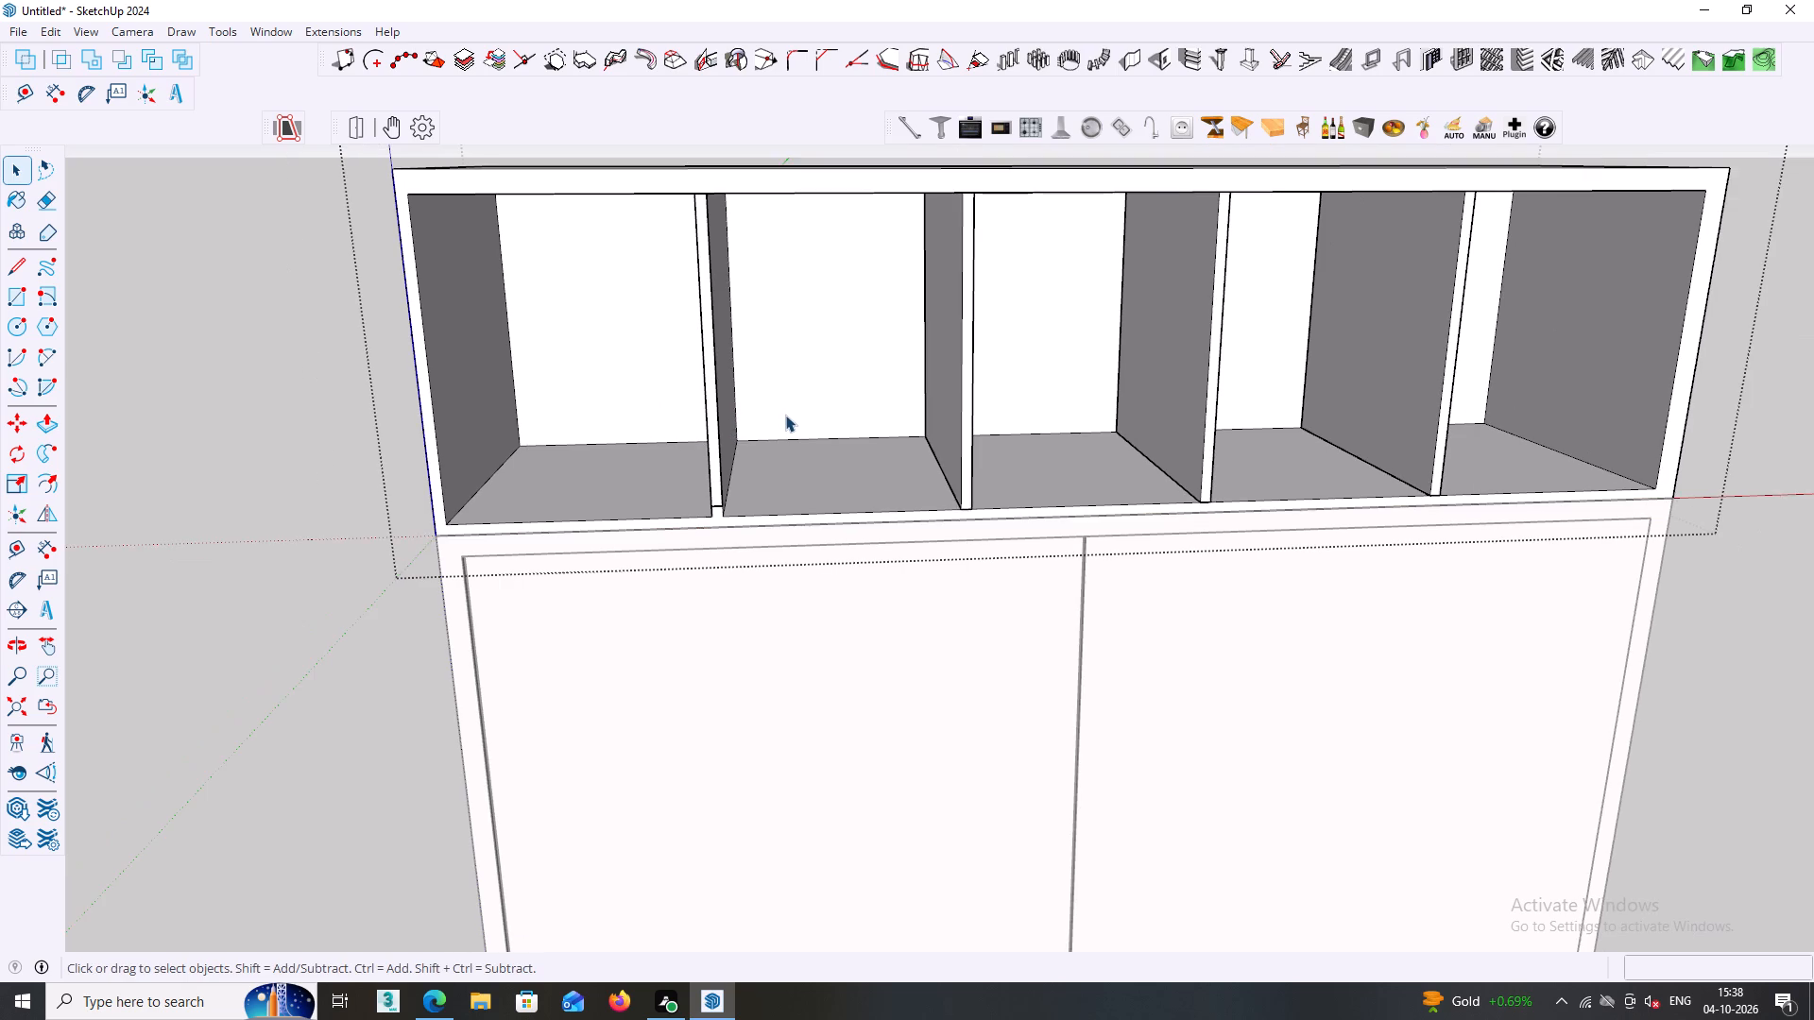
middle_drag(819, 423, 798, 411)
middle_drag(785, 477, 756, 431)
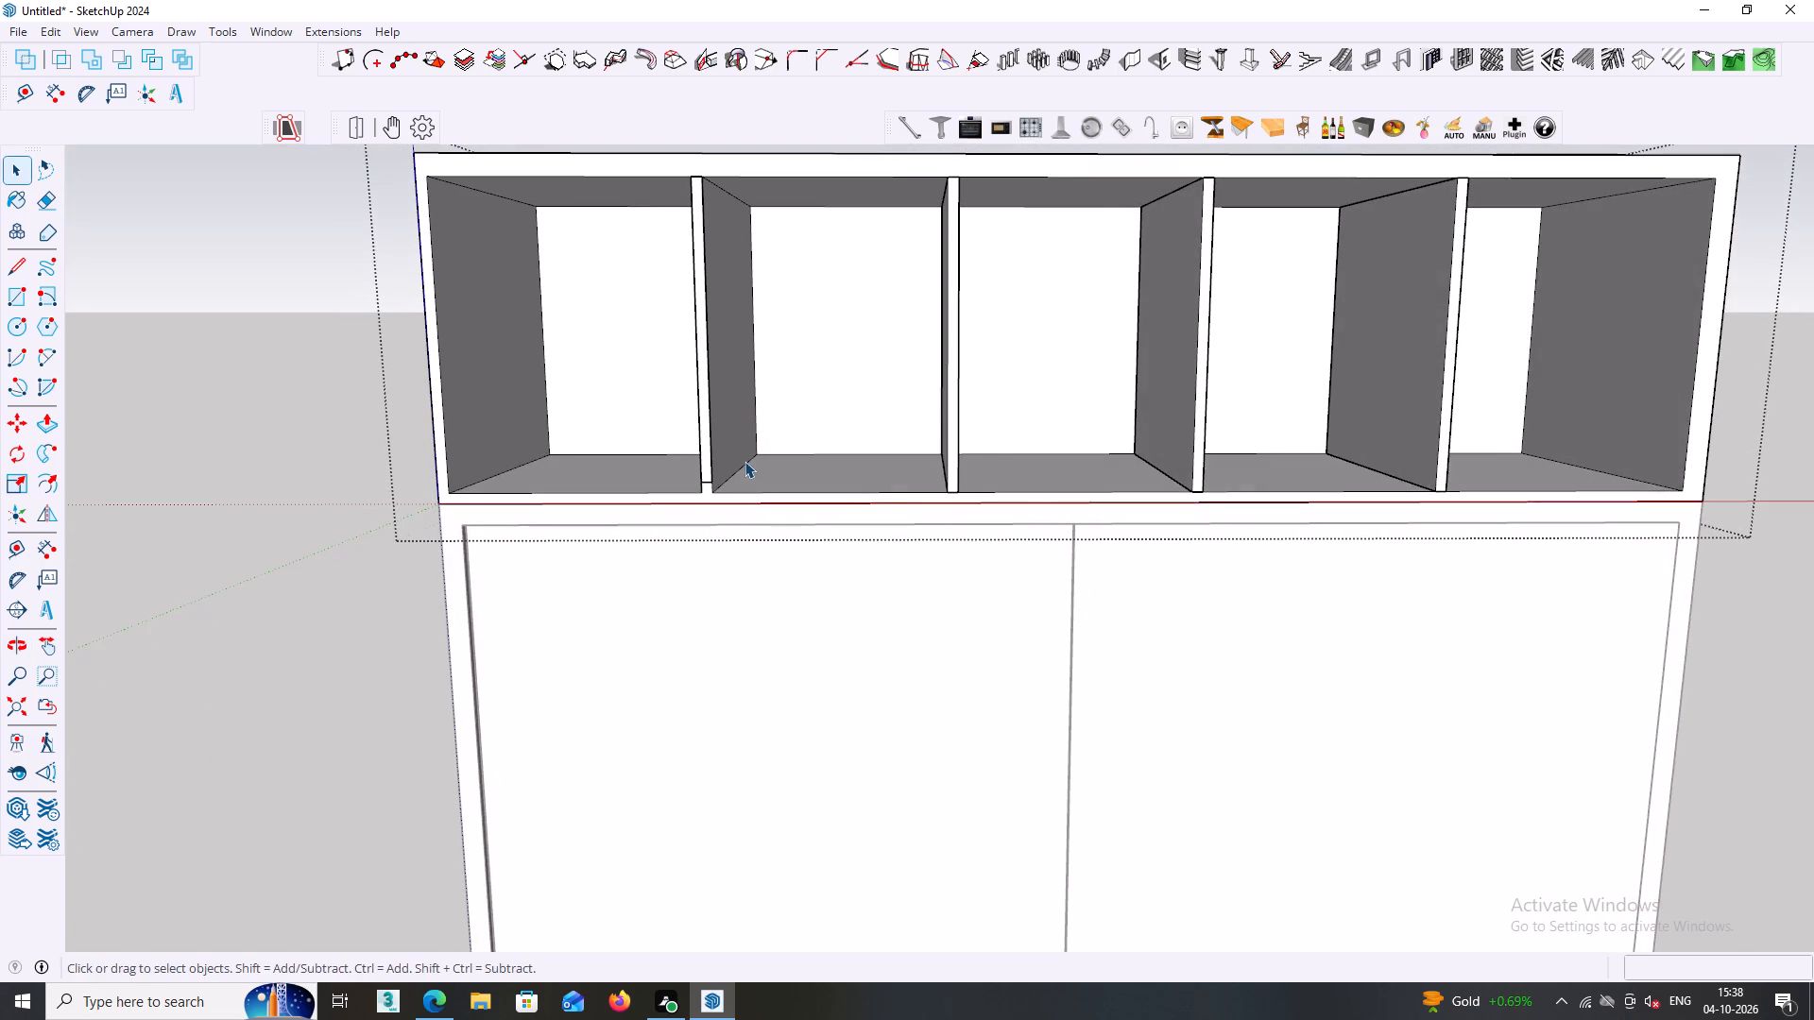
scroll(744, 461, up, 4)
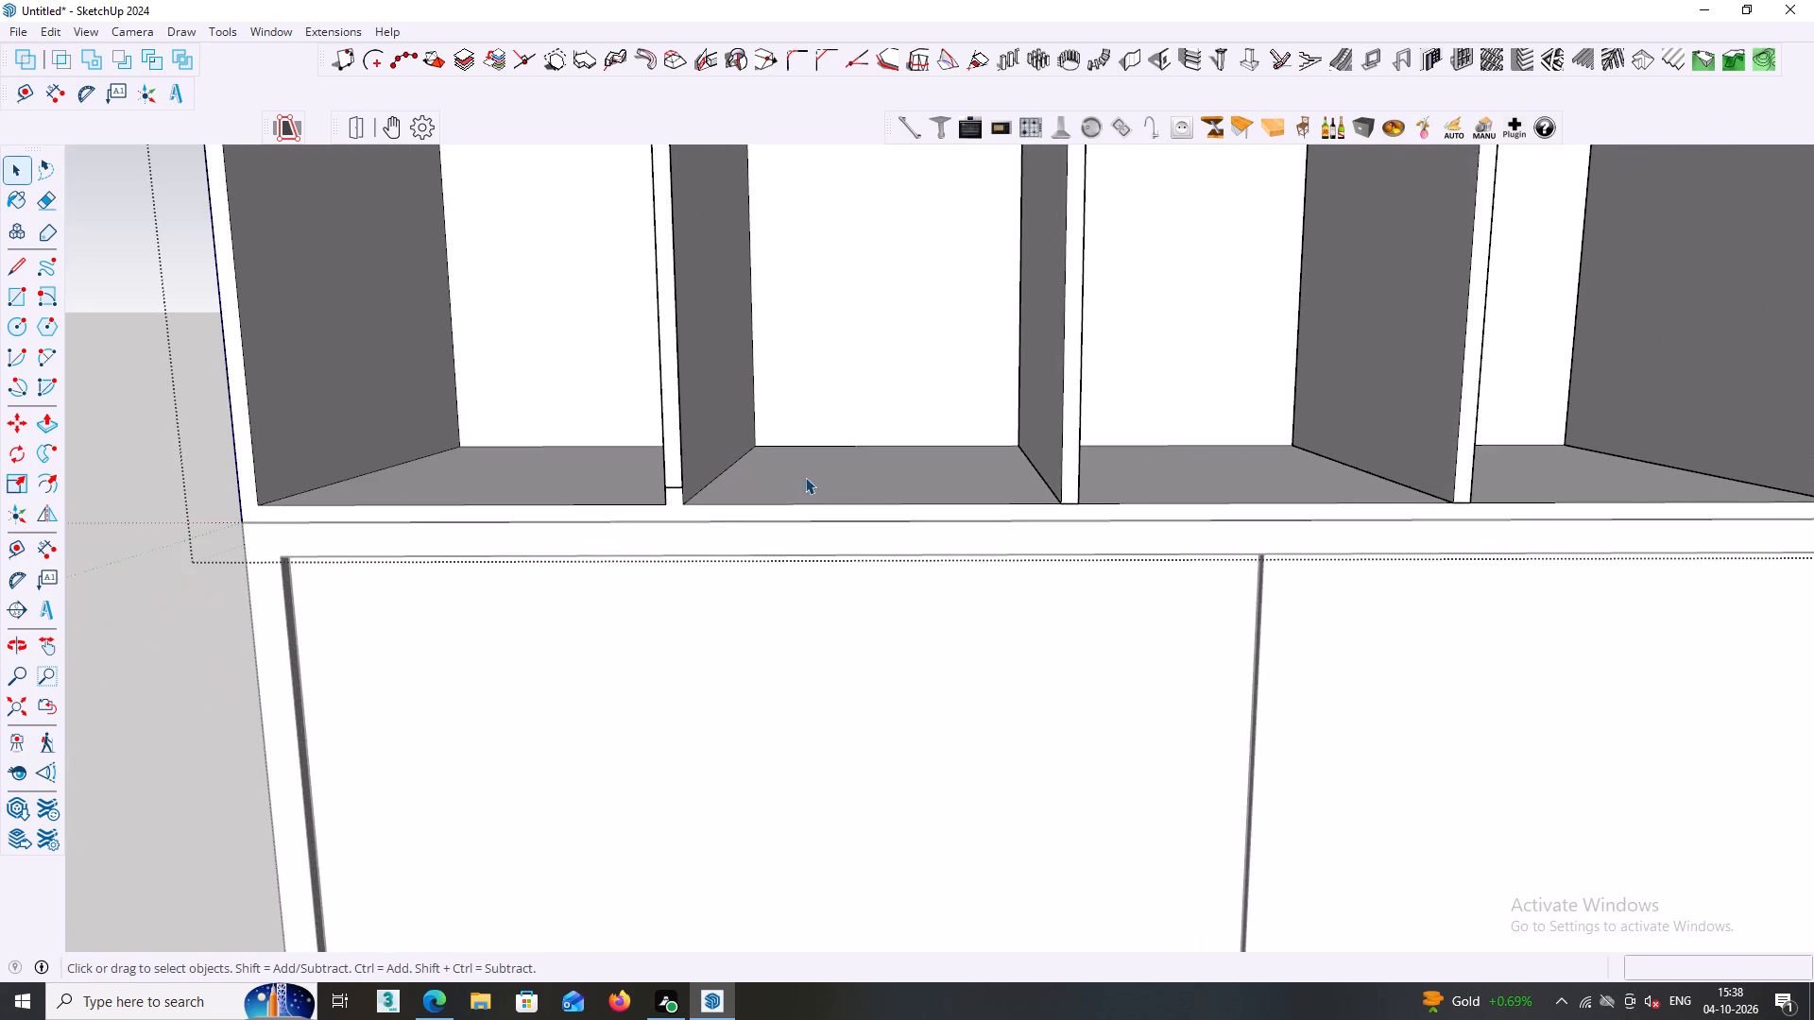
scroll(813, 478, down, 6)
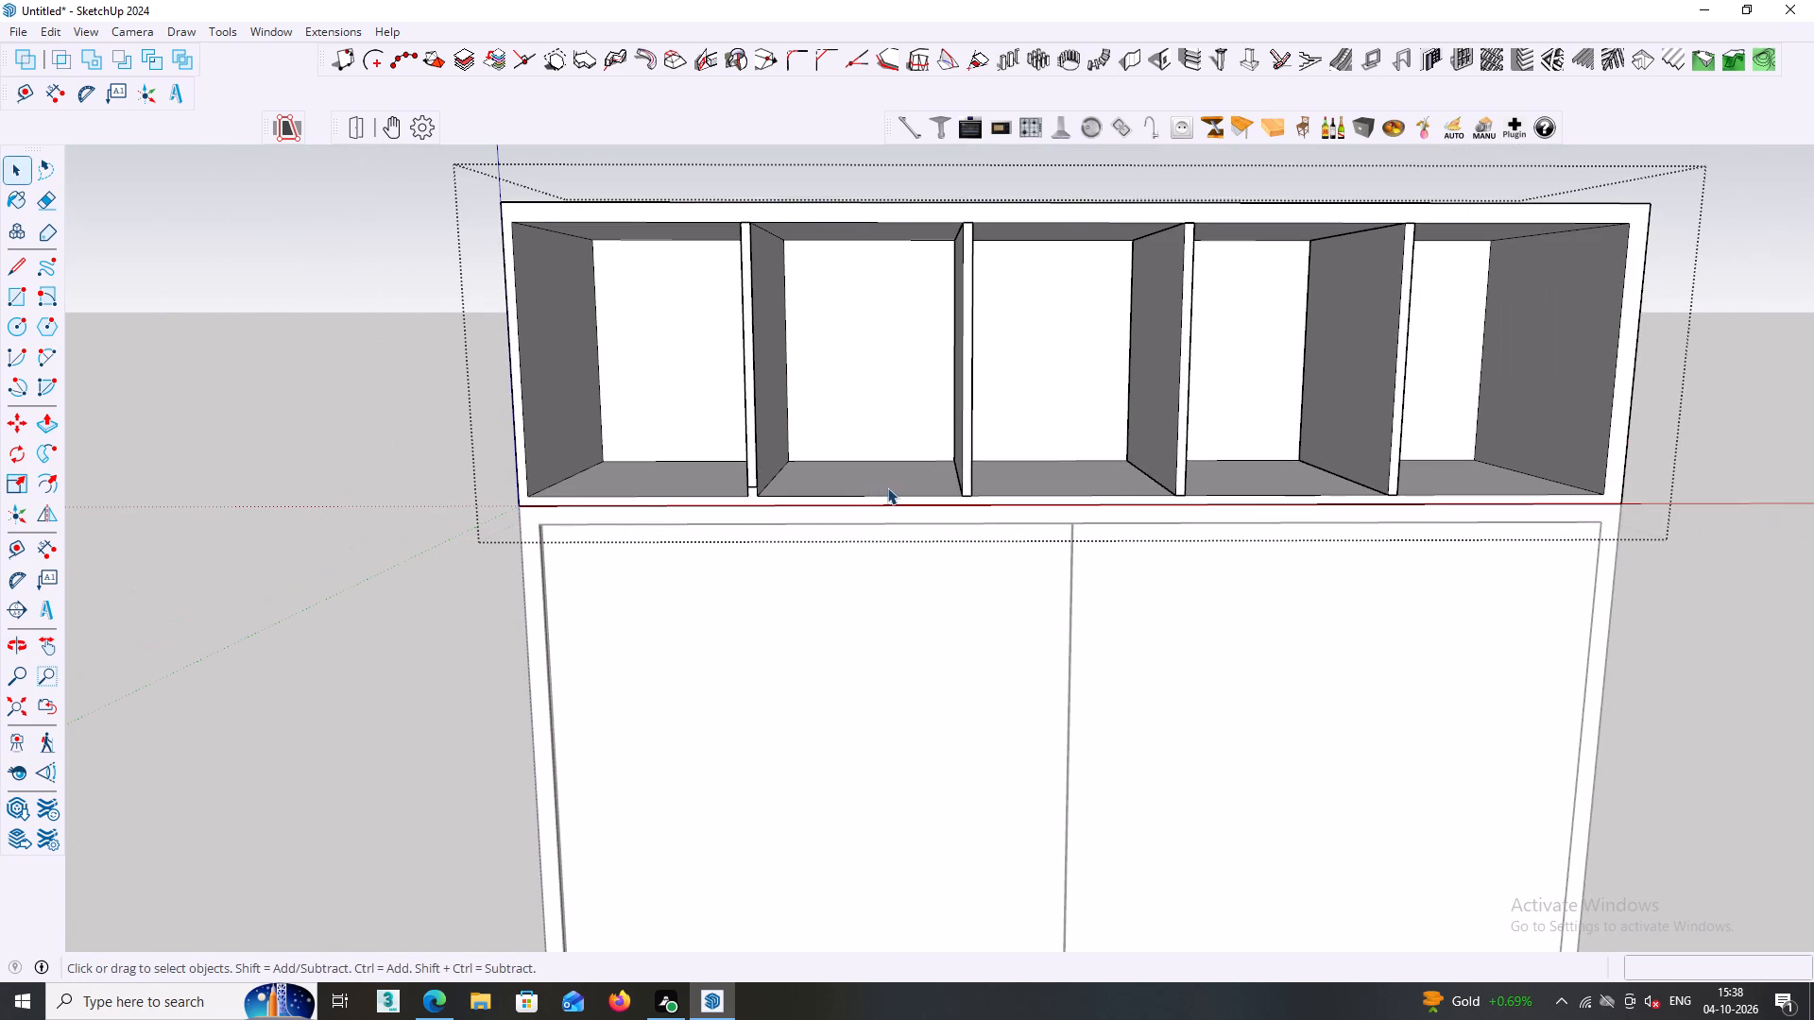
scroll(891, 484, down, 1)
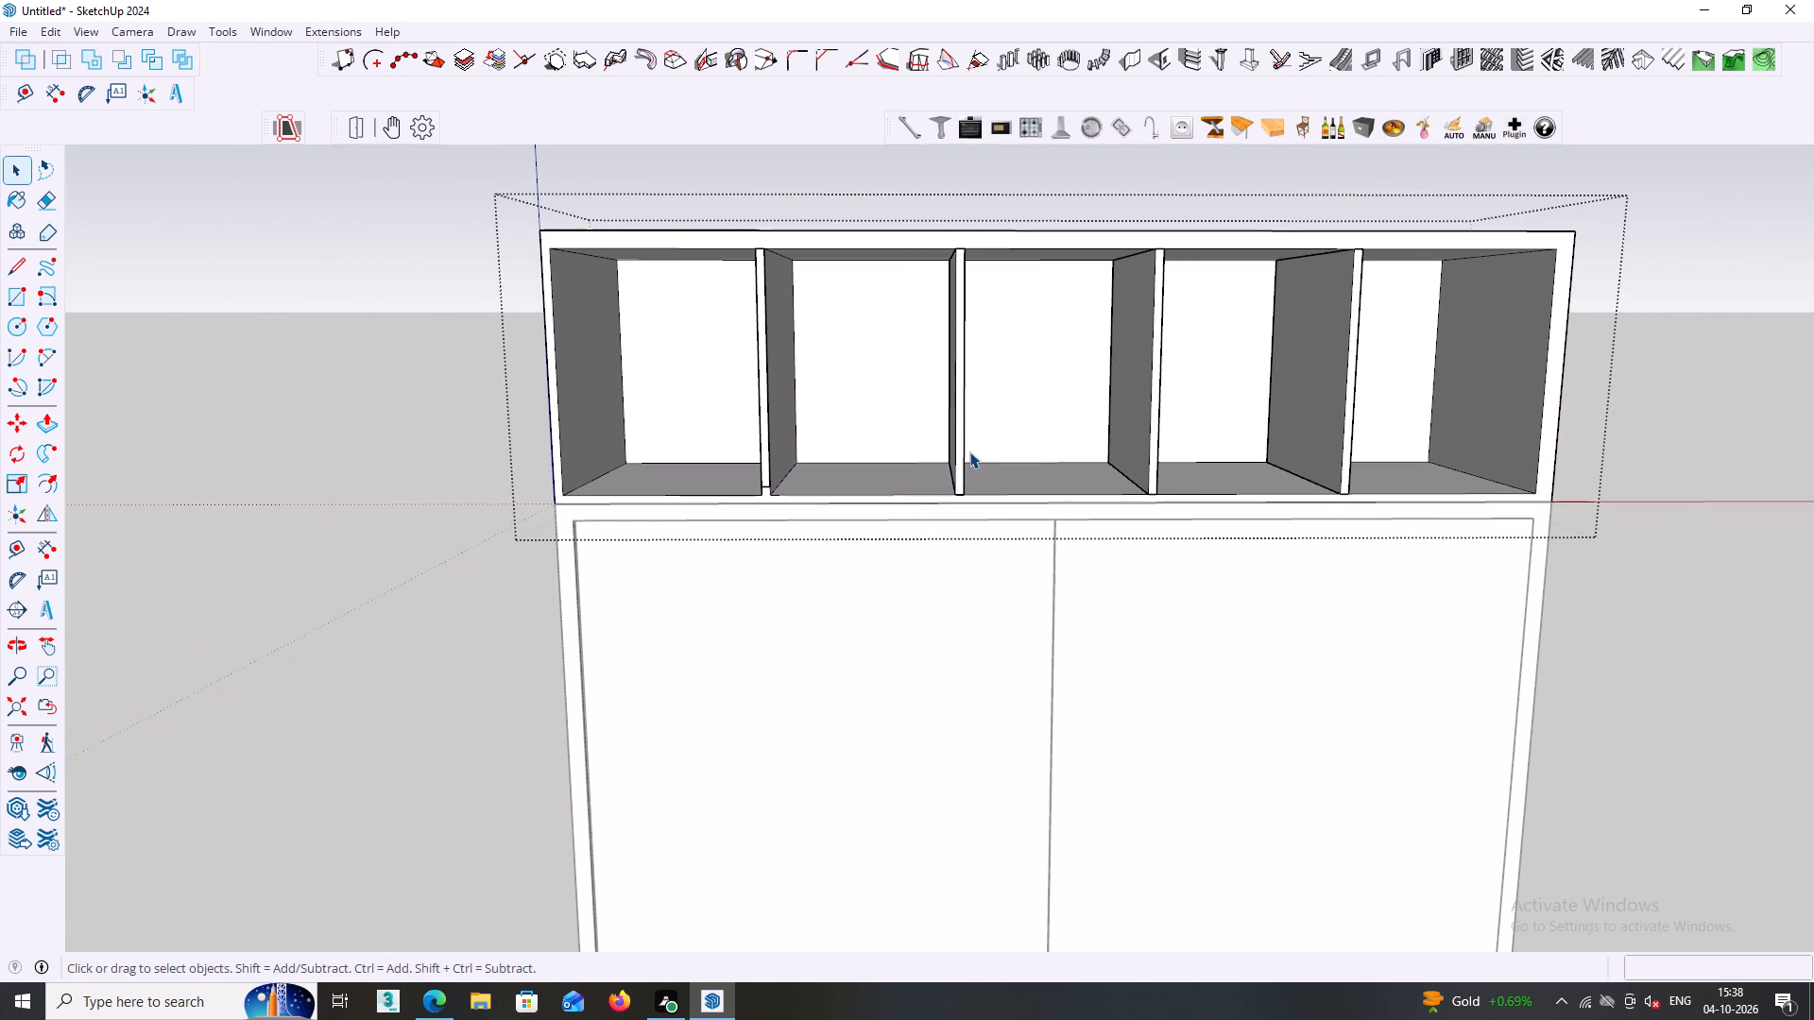
middle_drag(871, 456, 953, 446)
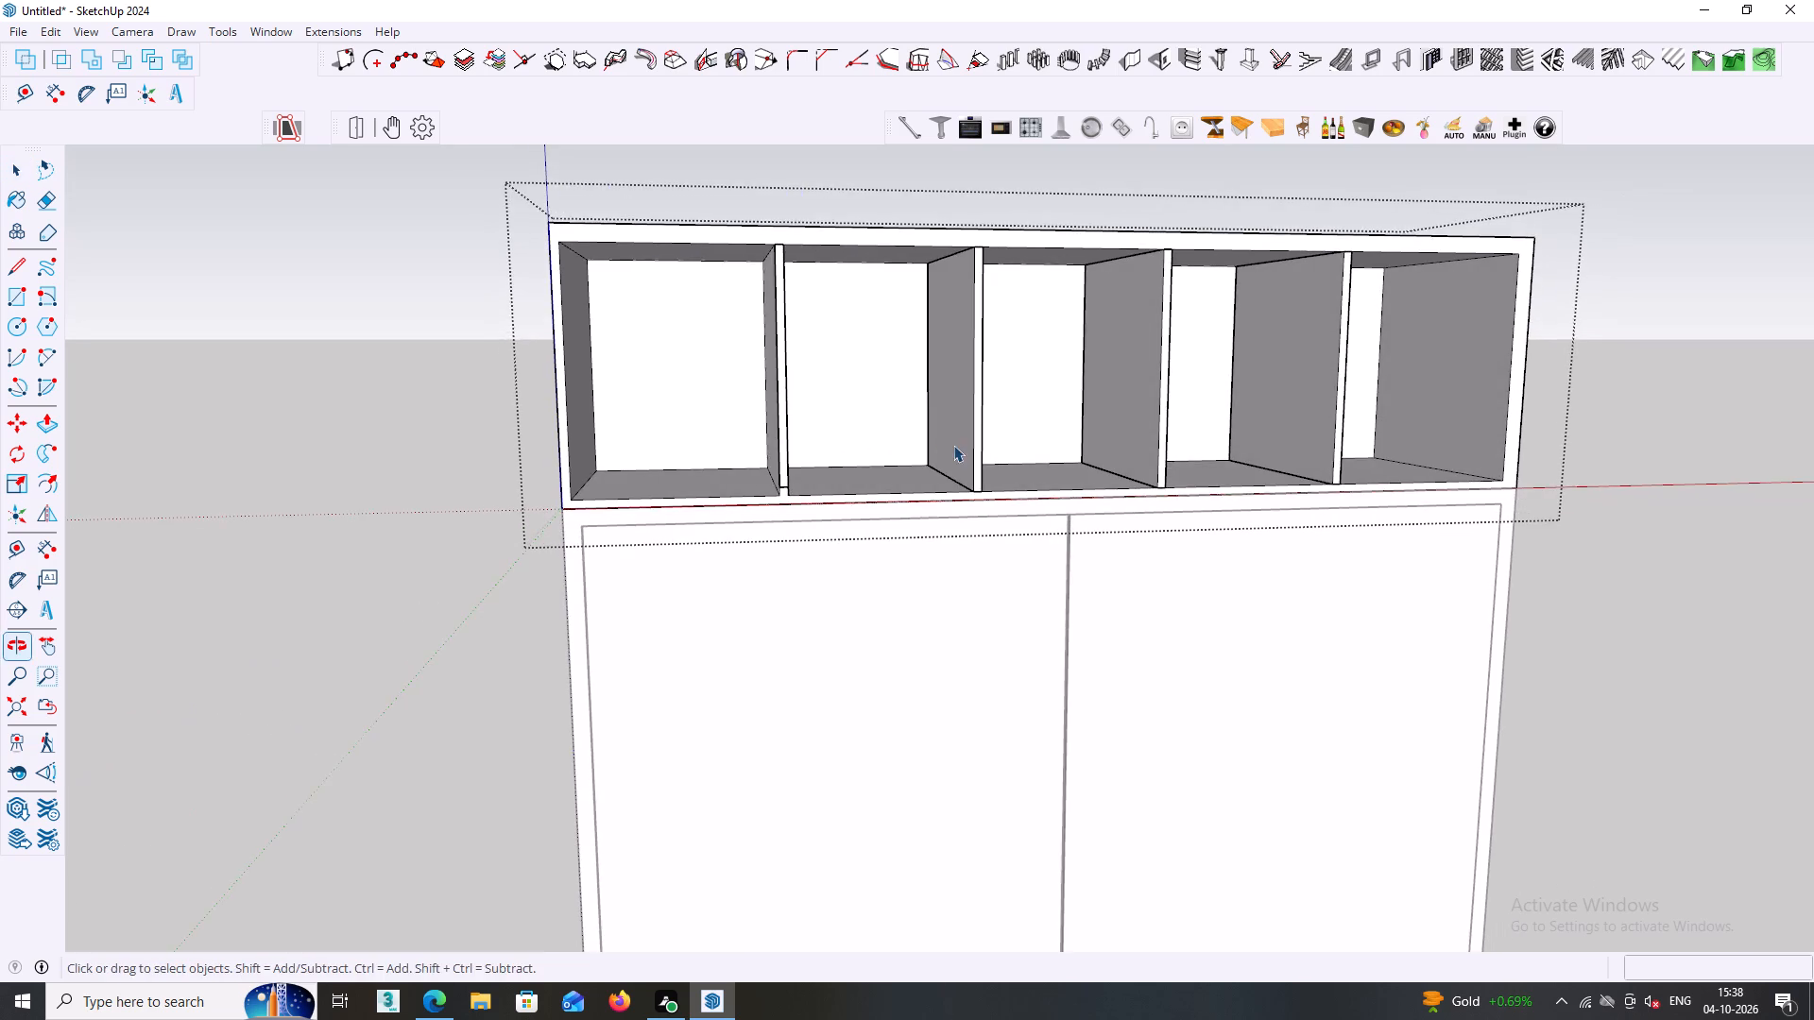
scroll(951, 441, up, 1)
middle_drag(953, 429, 1035, 423)
scroll(880, 404, up, 2)
middle_drag(854, 295, 852, 438)
scroll(850, 433, down, 1)
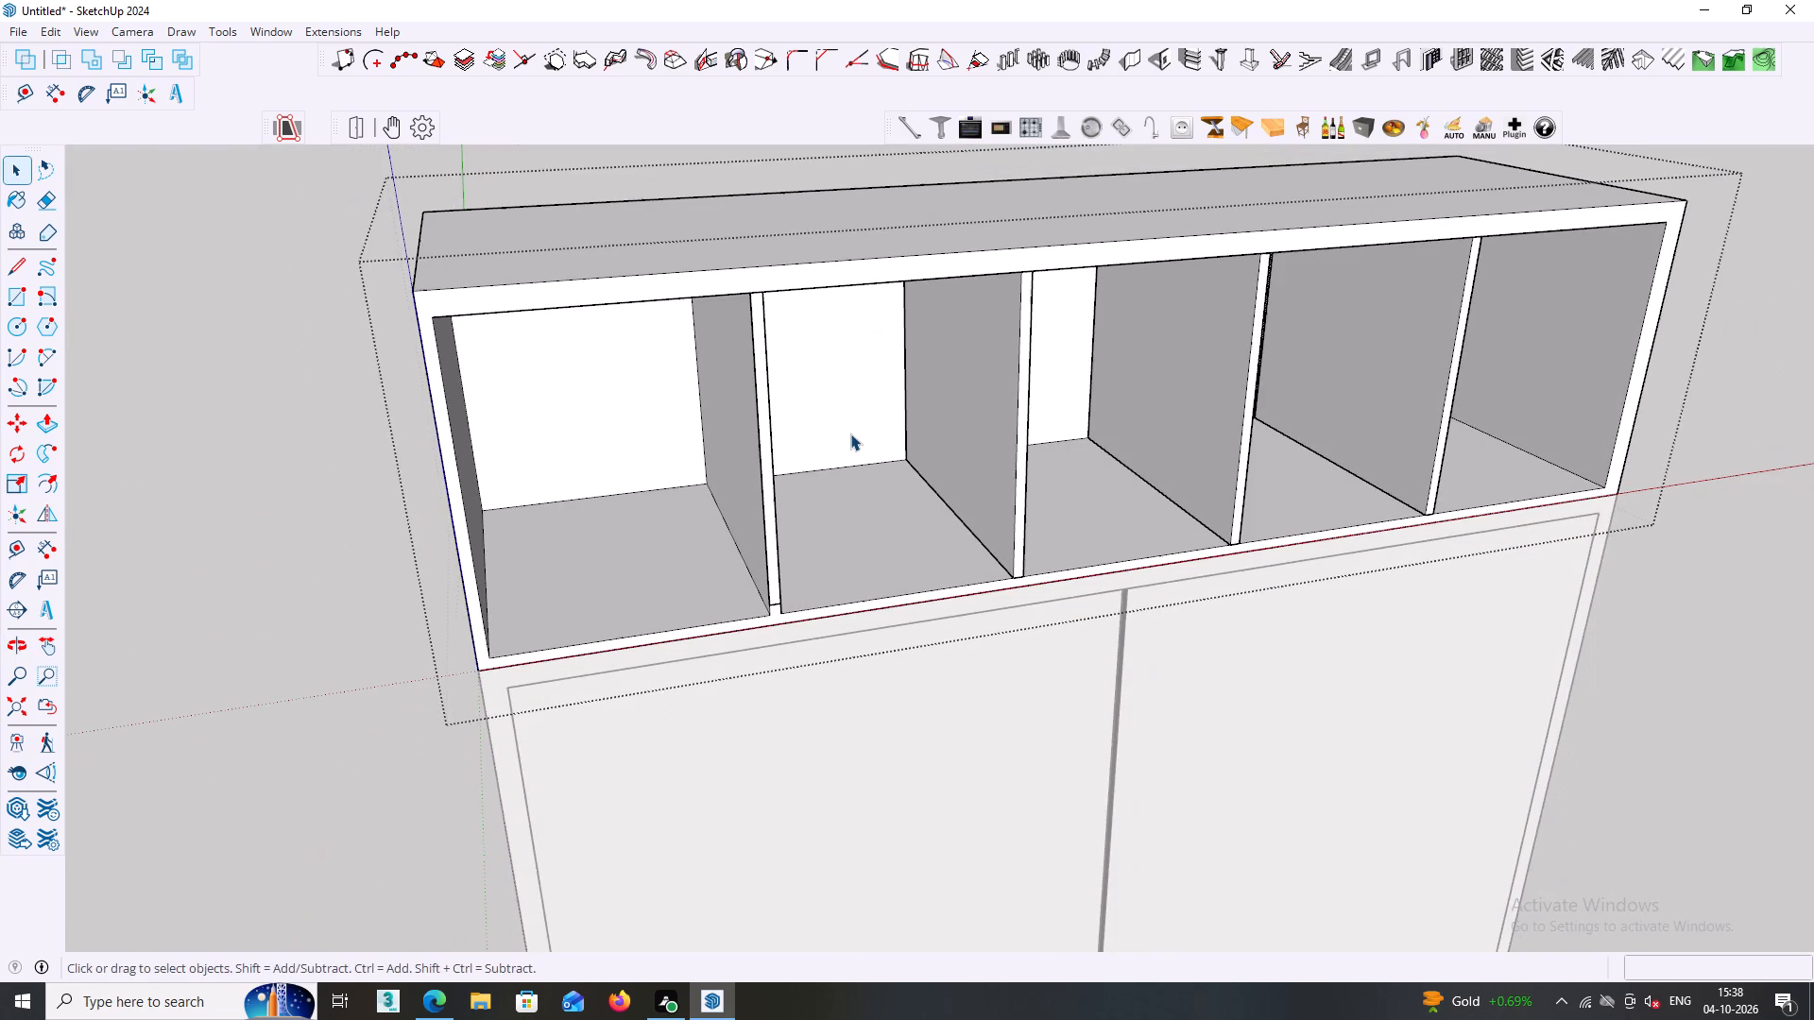
shift+middle_drag(890, 491, 948, 700)
shift+scroll(948, 700, down, 1)
middle_drag(926, 645, 899, 488)
scroll(691, 508, up, 2)
middle_drag(690, 492, 691, 403)
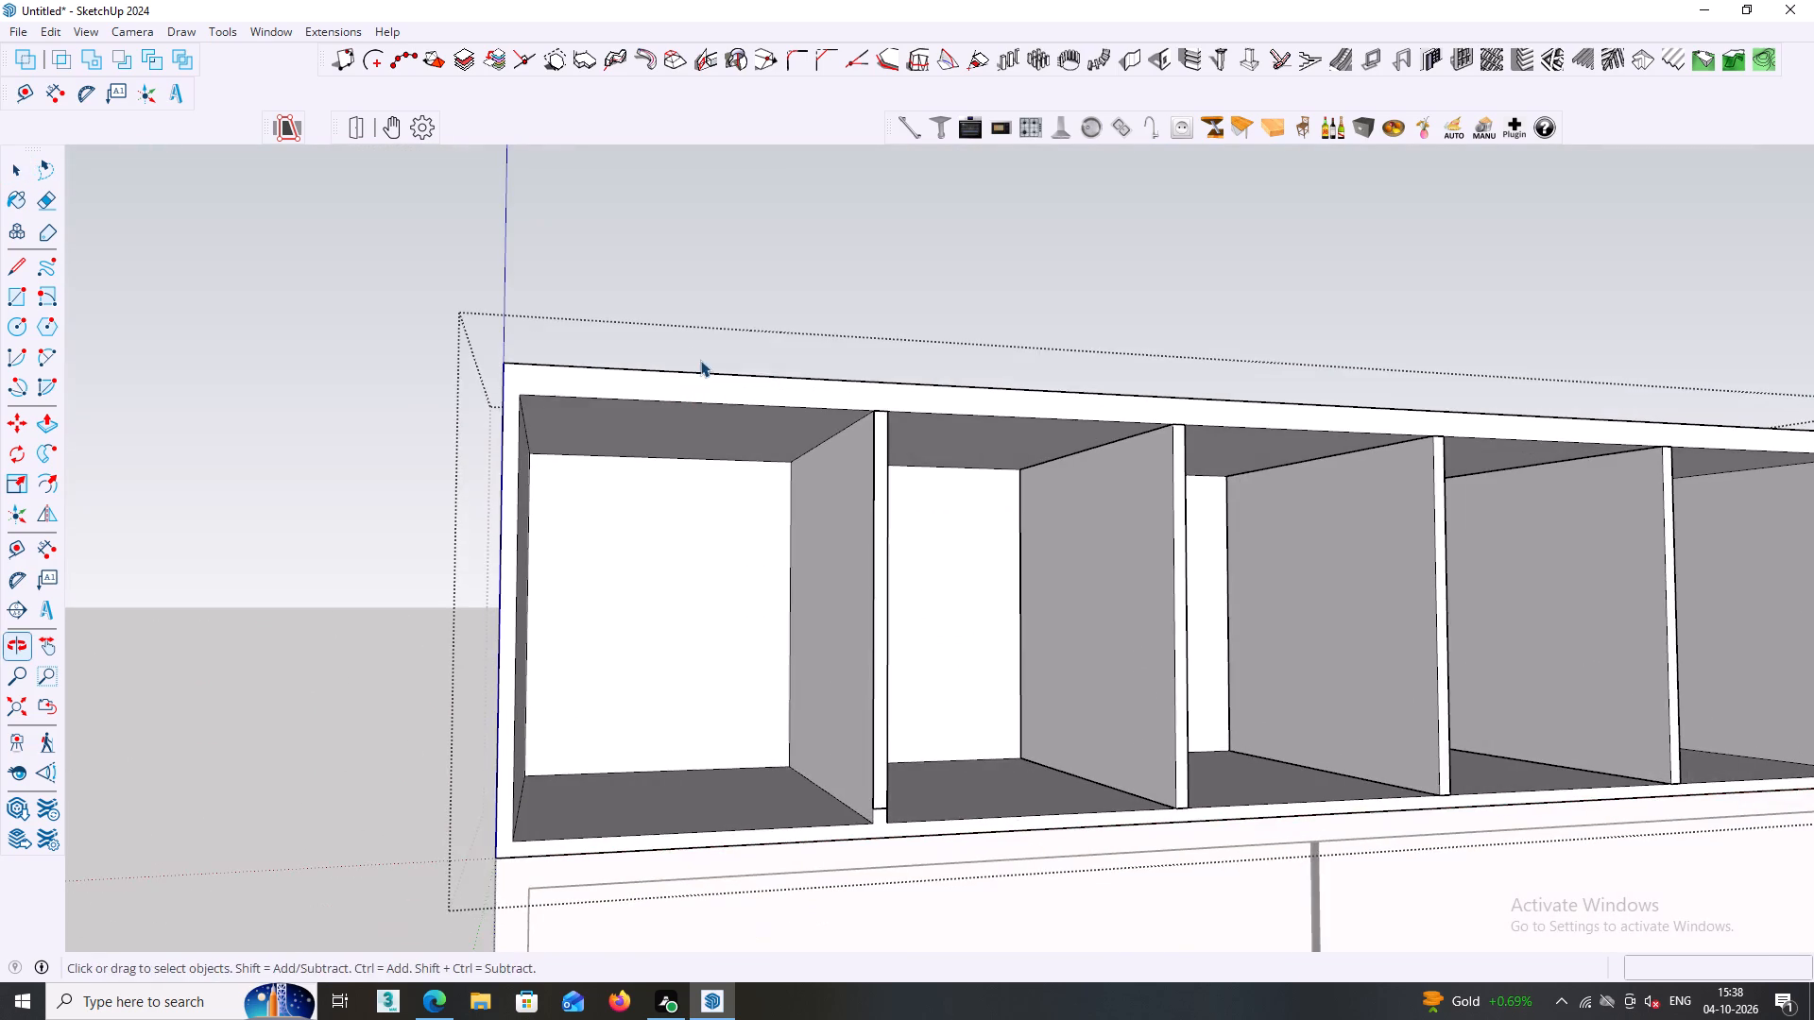
Thin the loft's top panel by pushing its underside up 18 mm in the first bay and across the remaining bays.
middle_drag(690, 349, 705, 206)
scroll(685, 285, up, 3)
double_click(667, 361)
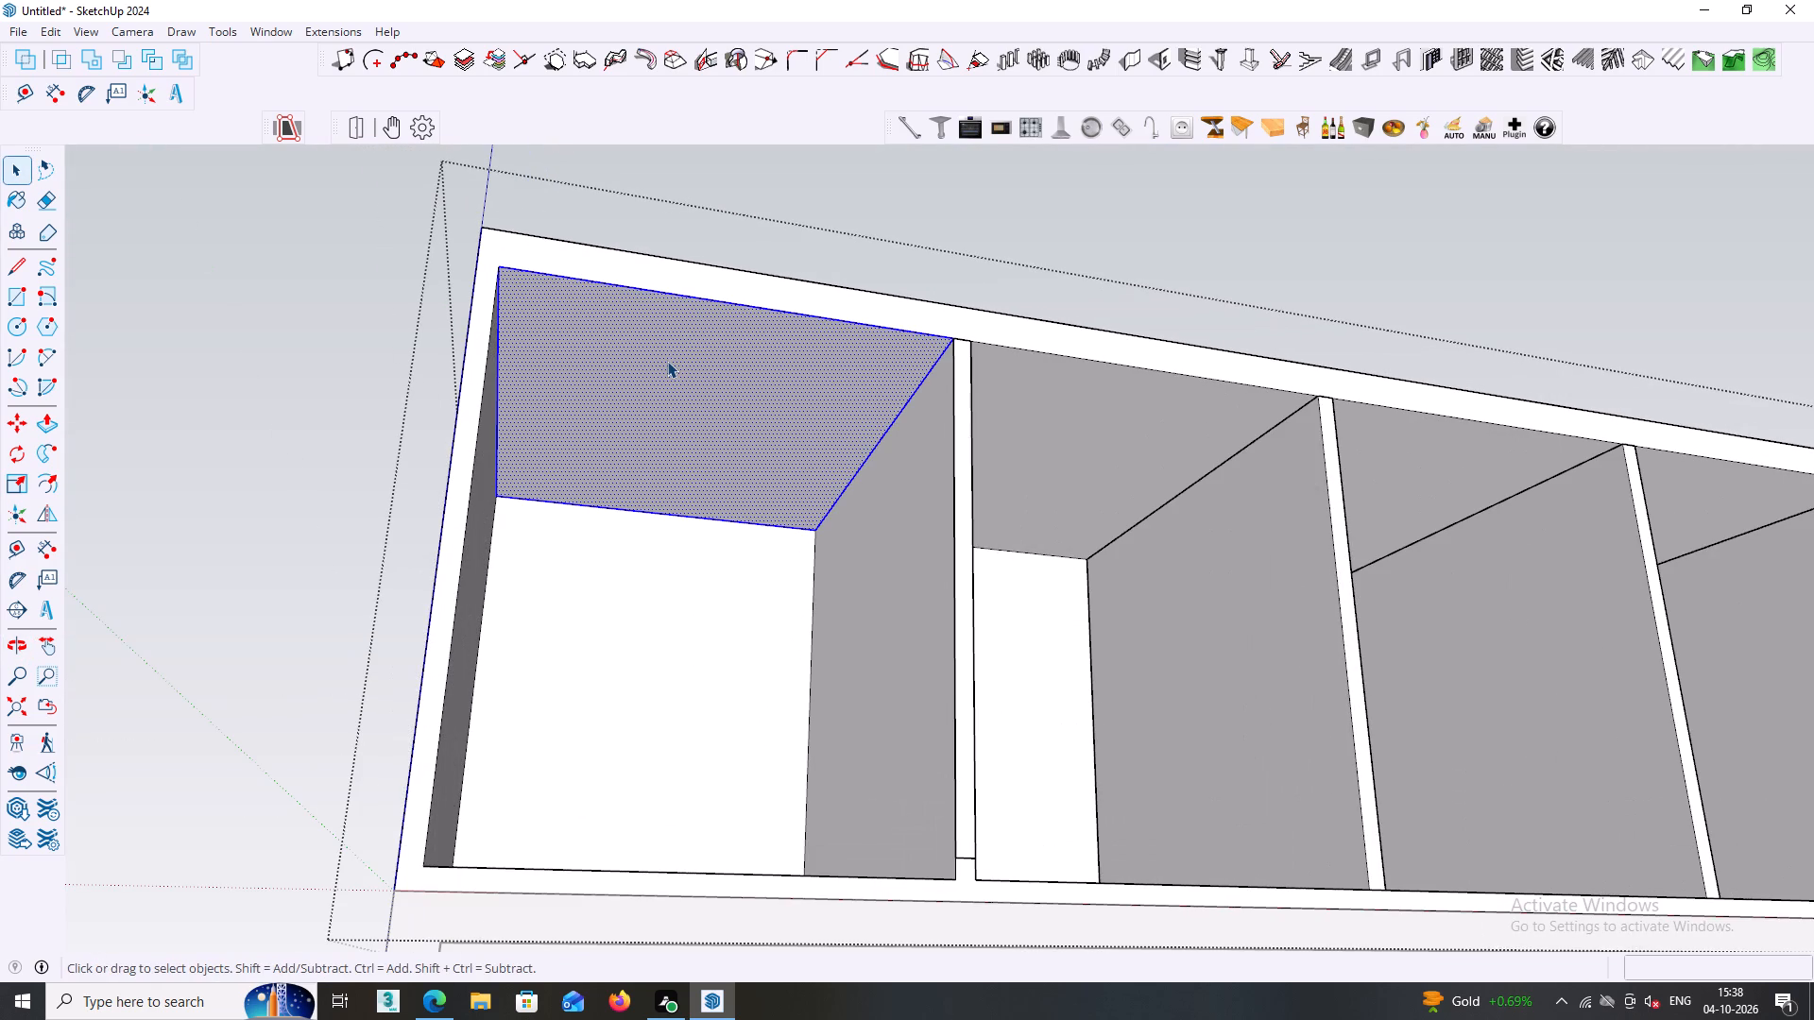
key(p)
click(667, 361)
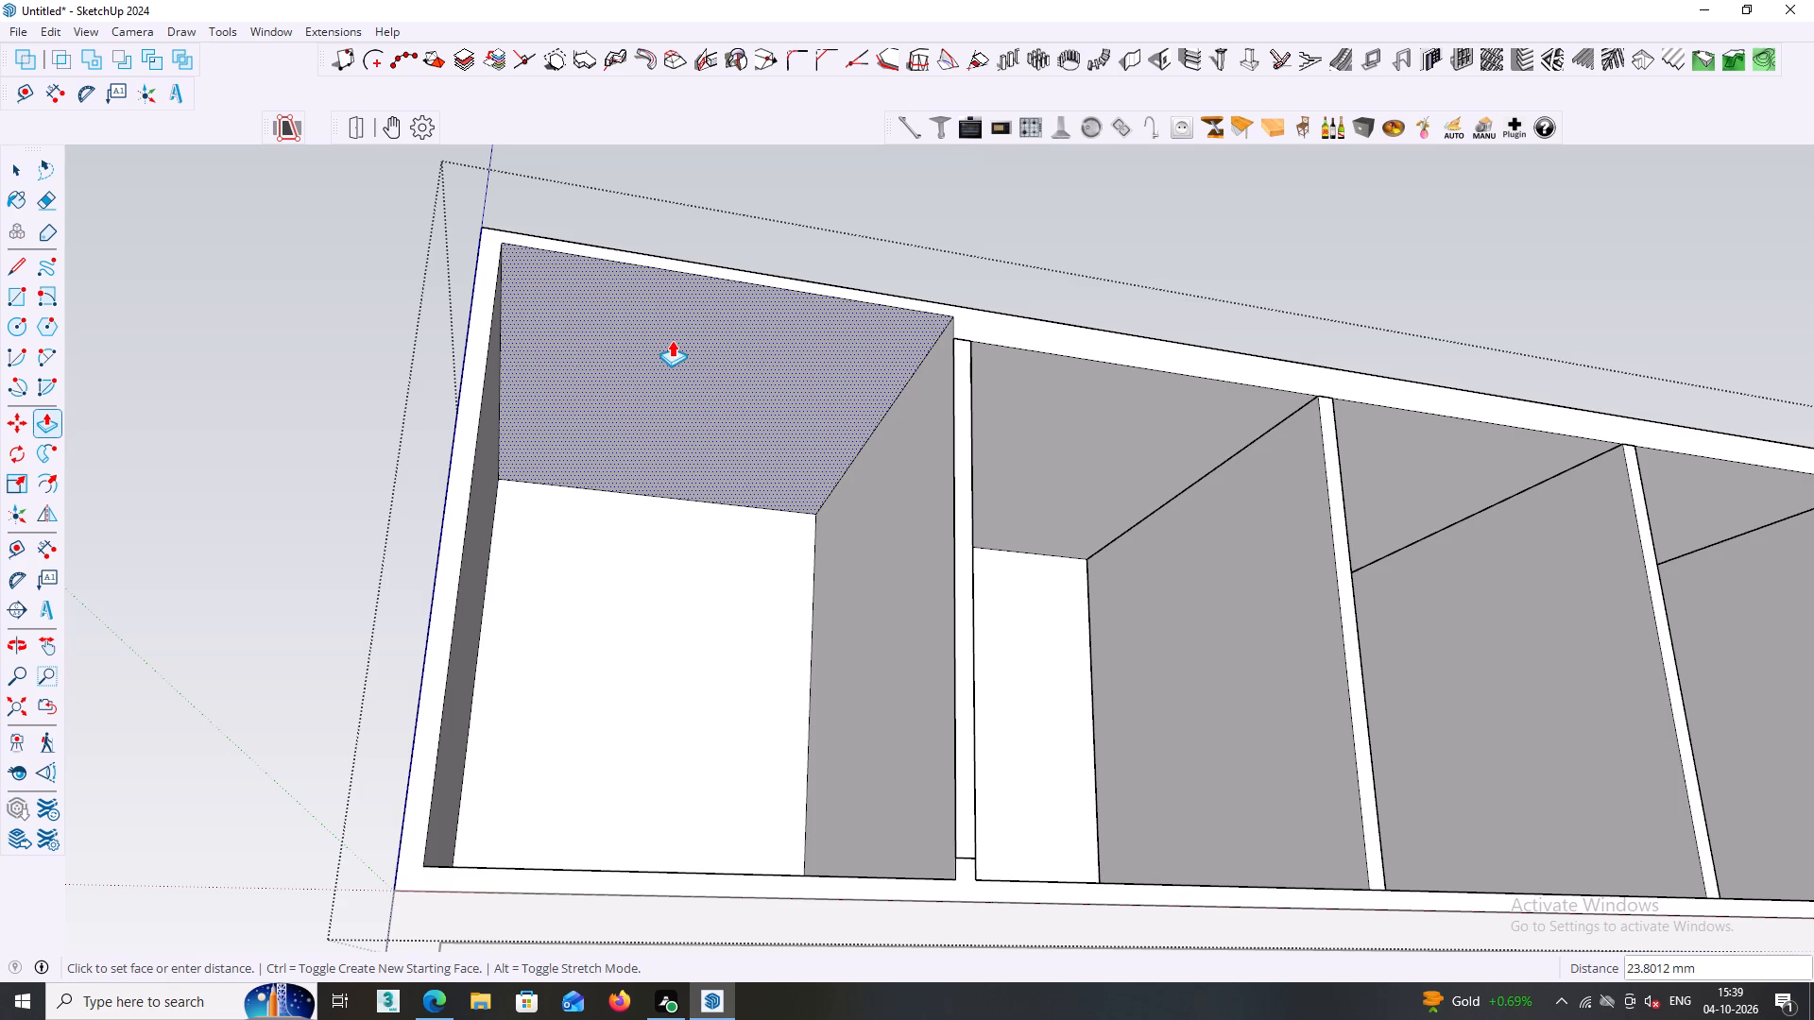
text(18)
key(Return)
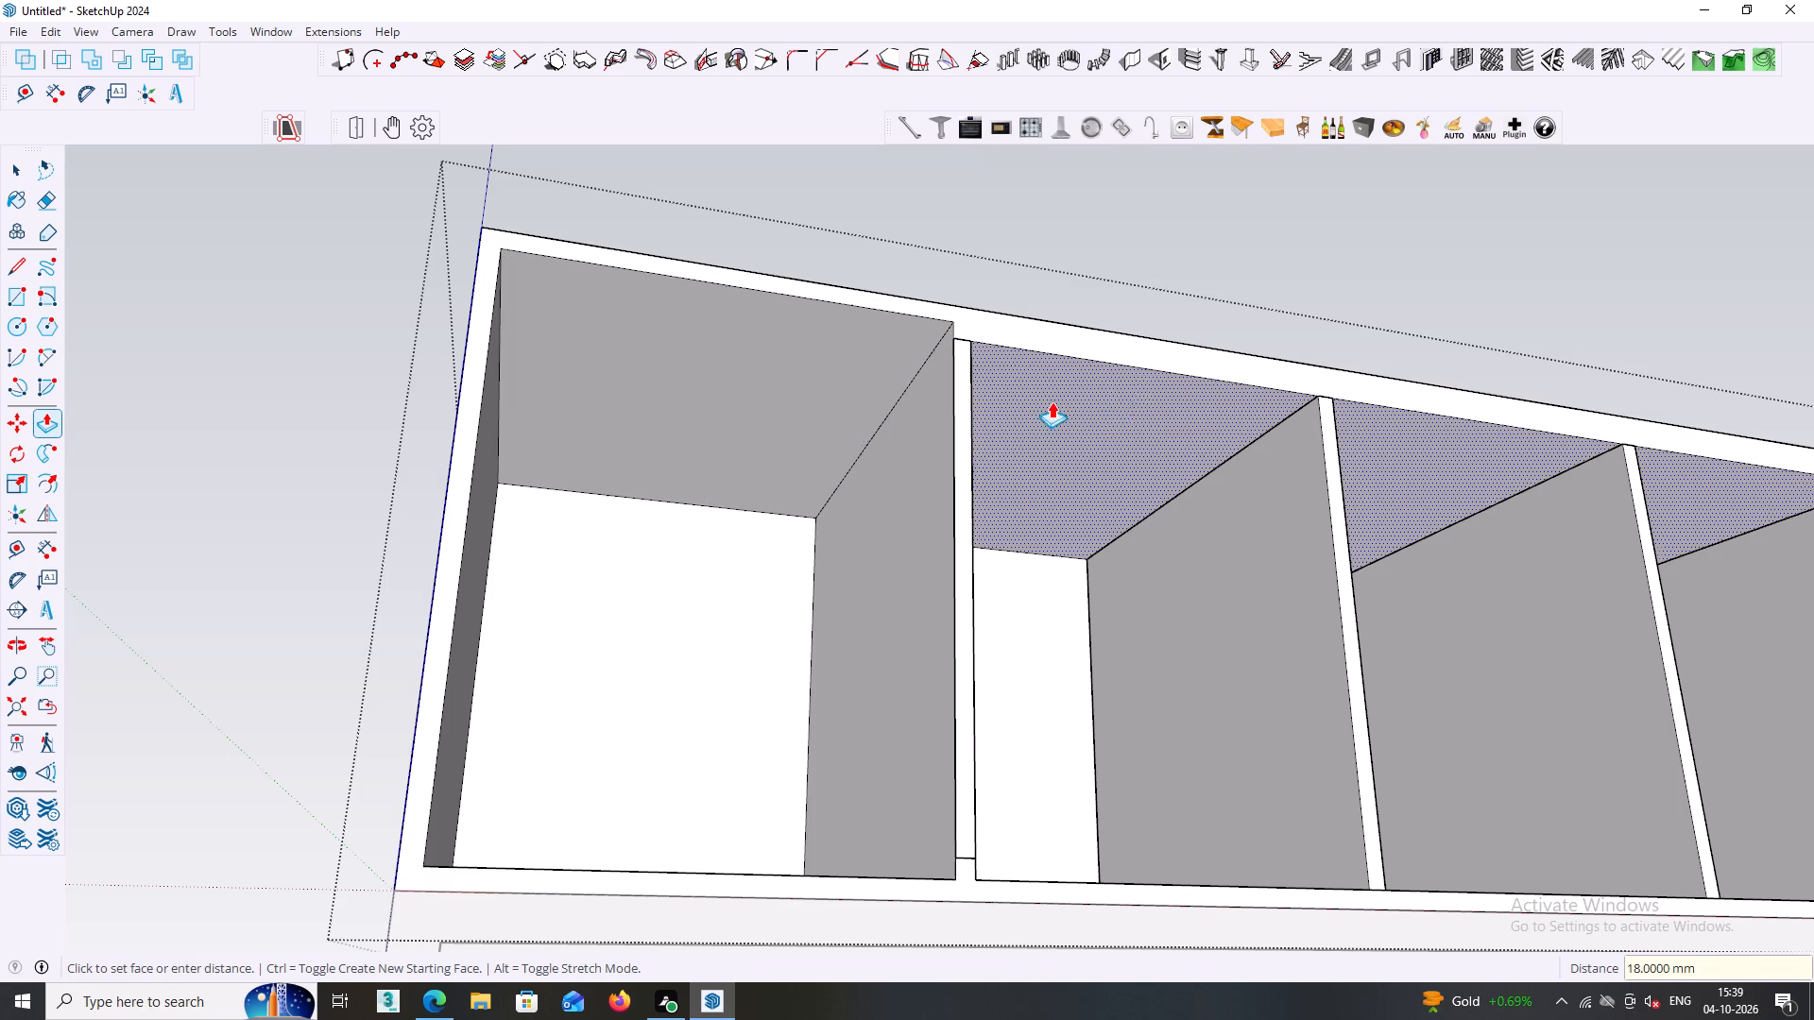
double_click(1100, 409)
Extend the top face of the second loft partition up 18 mm with Push/Pull to meet the top panel's underside.
scroll(1100, 409, down, 2)
middle_drag(1100, 413, 961, 524)
shift+middle_drag(966, 457, 891, 444)
scroll(861, 393, up, 2)
middle_drag(851, 395, 812, 473)
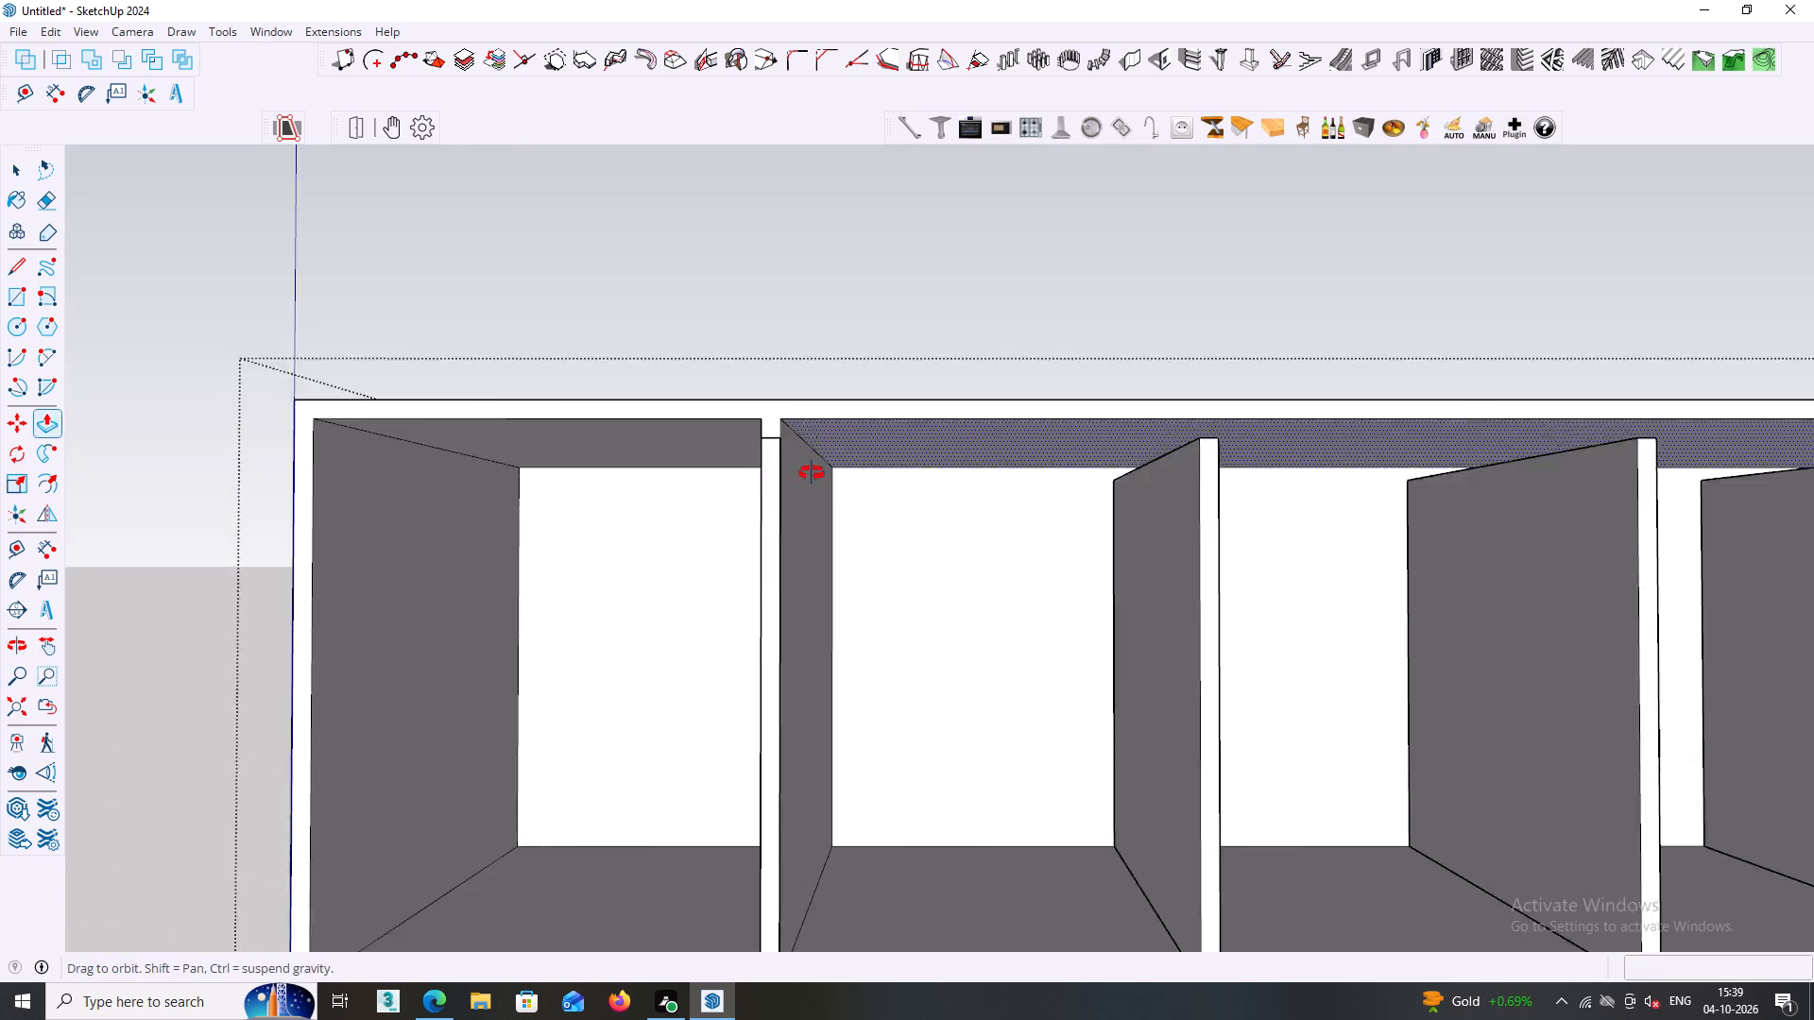
middle_drag(812, 473, 810, 475)
middle_drag(803, 471, 797, 352)
scroll(797, 352, up, 3)
scroll(790, 350, down, 4)
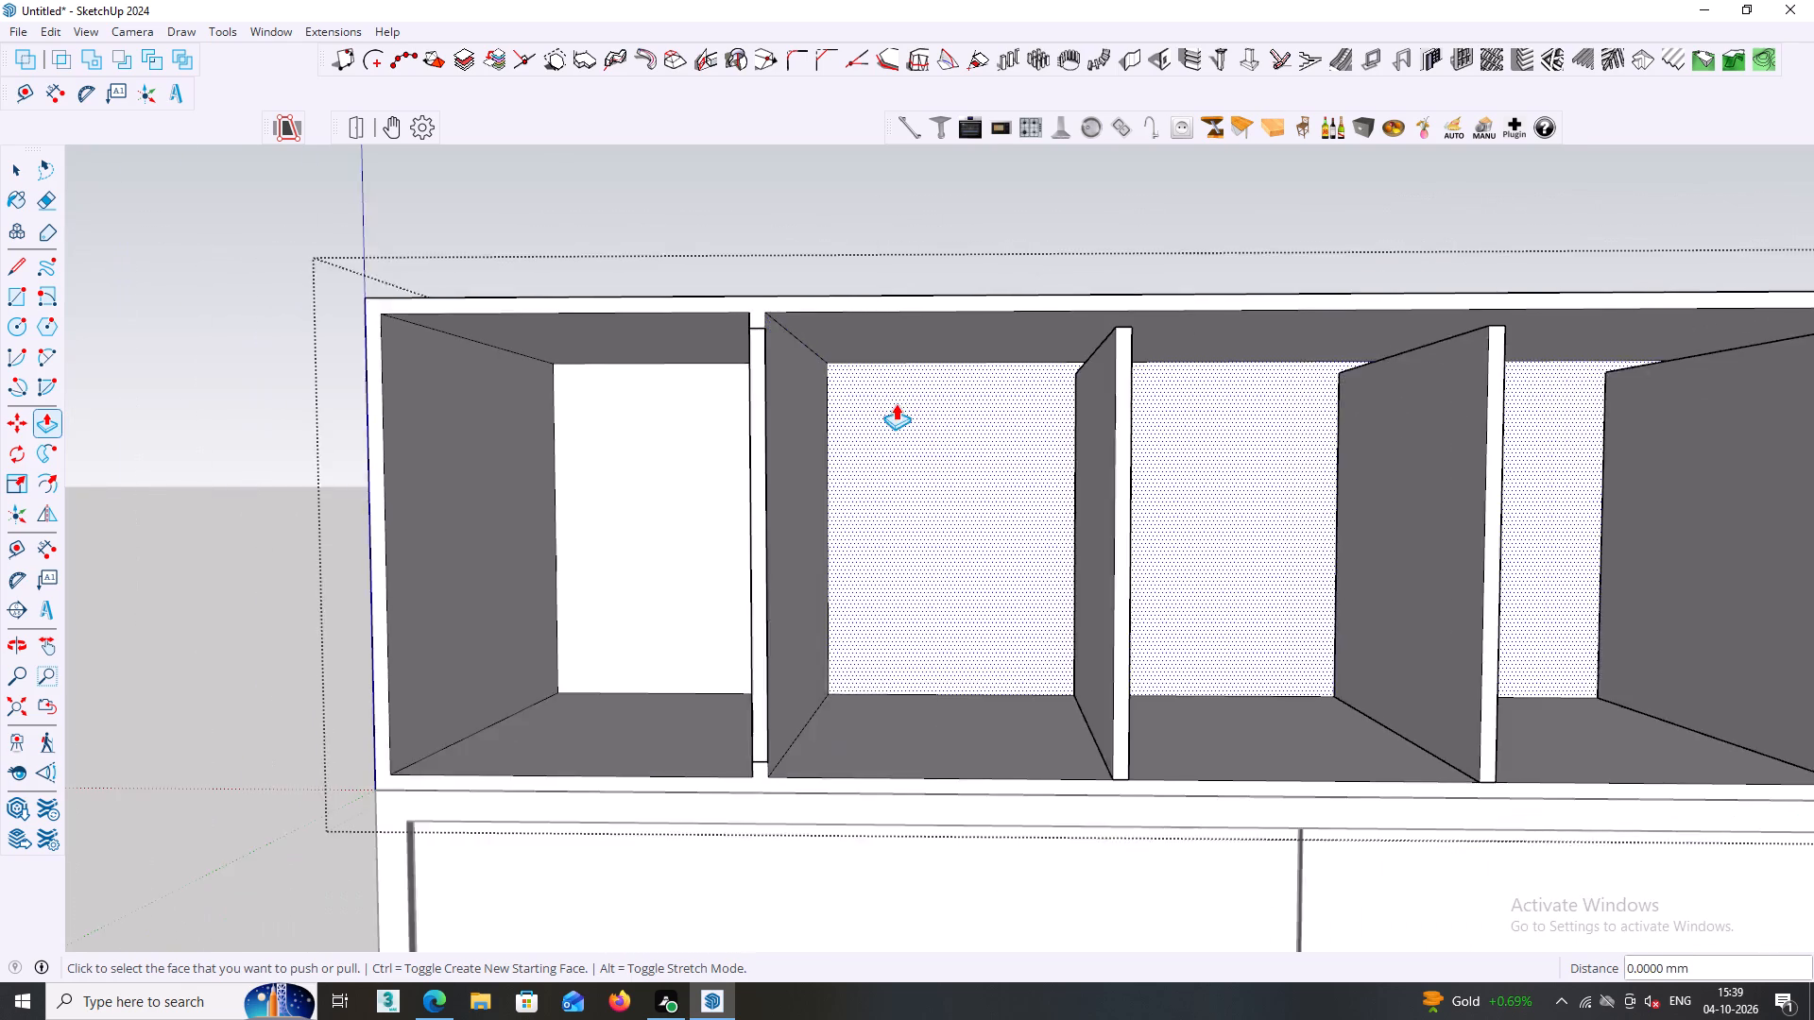
scroll(896, 403, down, 2)
middle_drag(1006, 384, 1016, 491)
scroll(1120, 409, up, 8)
key(space)
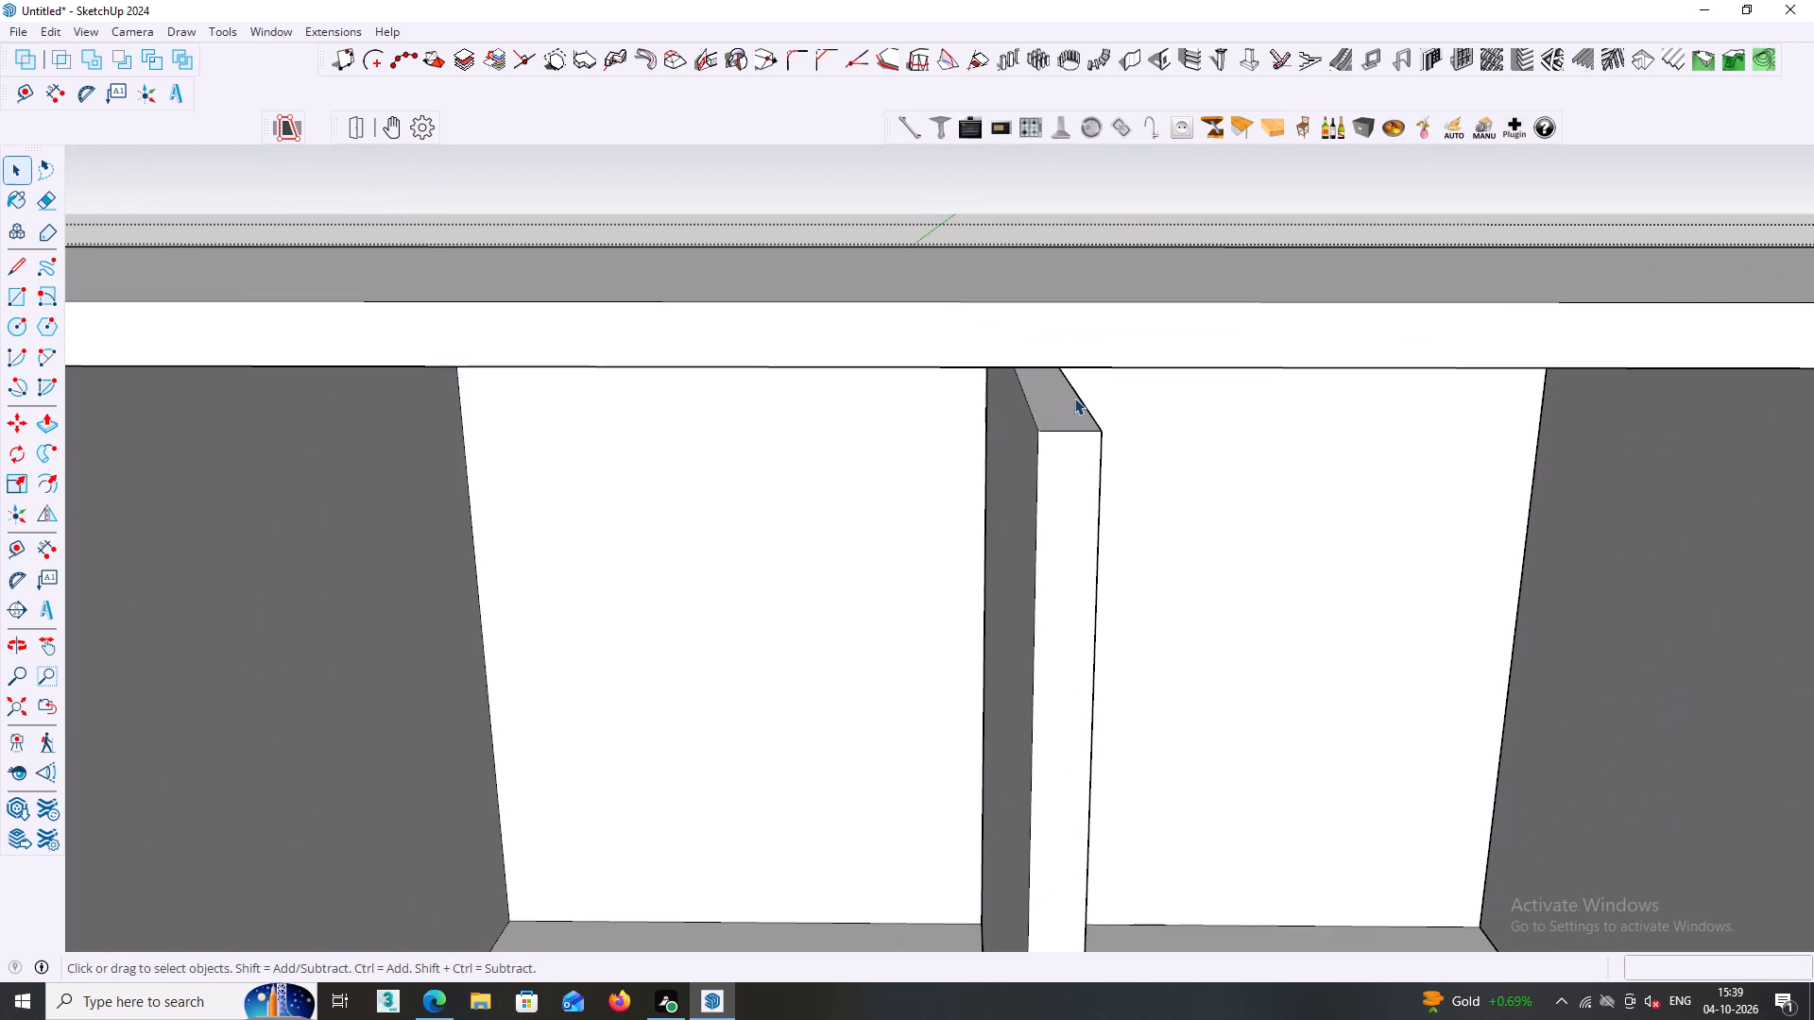
scroll(1065, 416, up, 2)
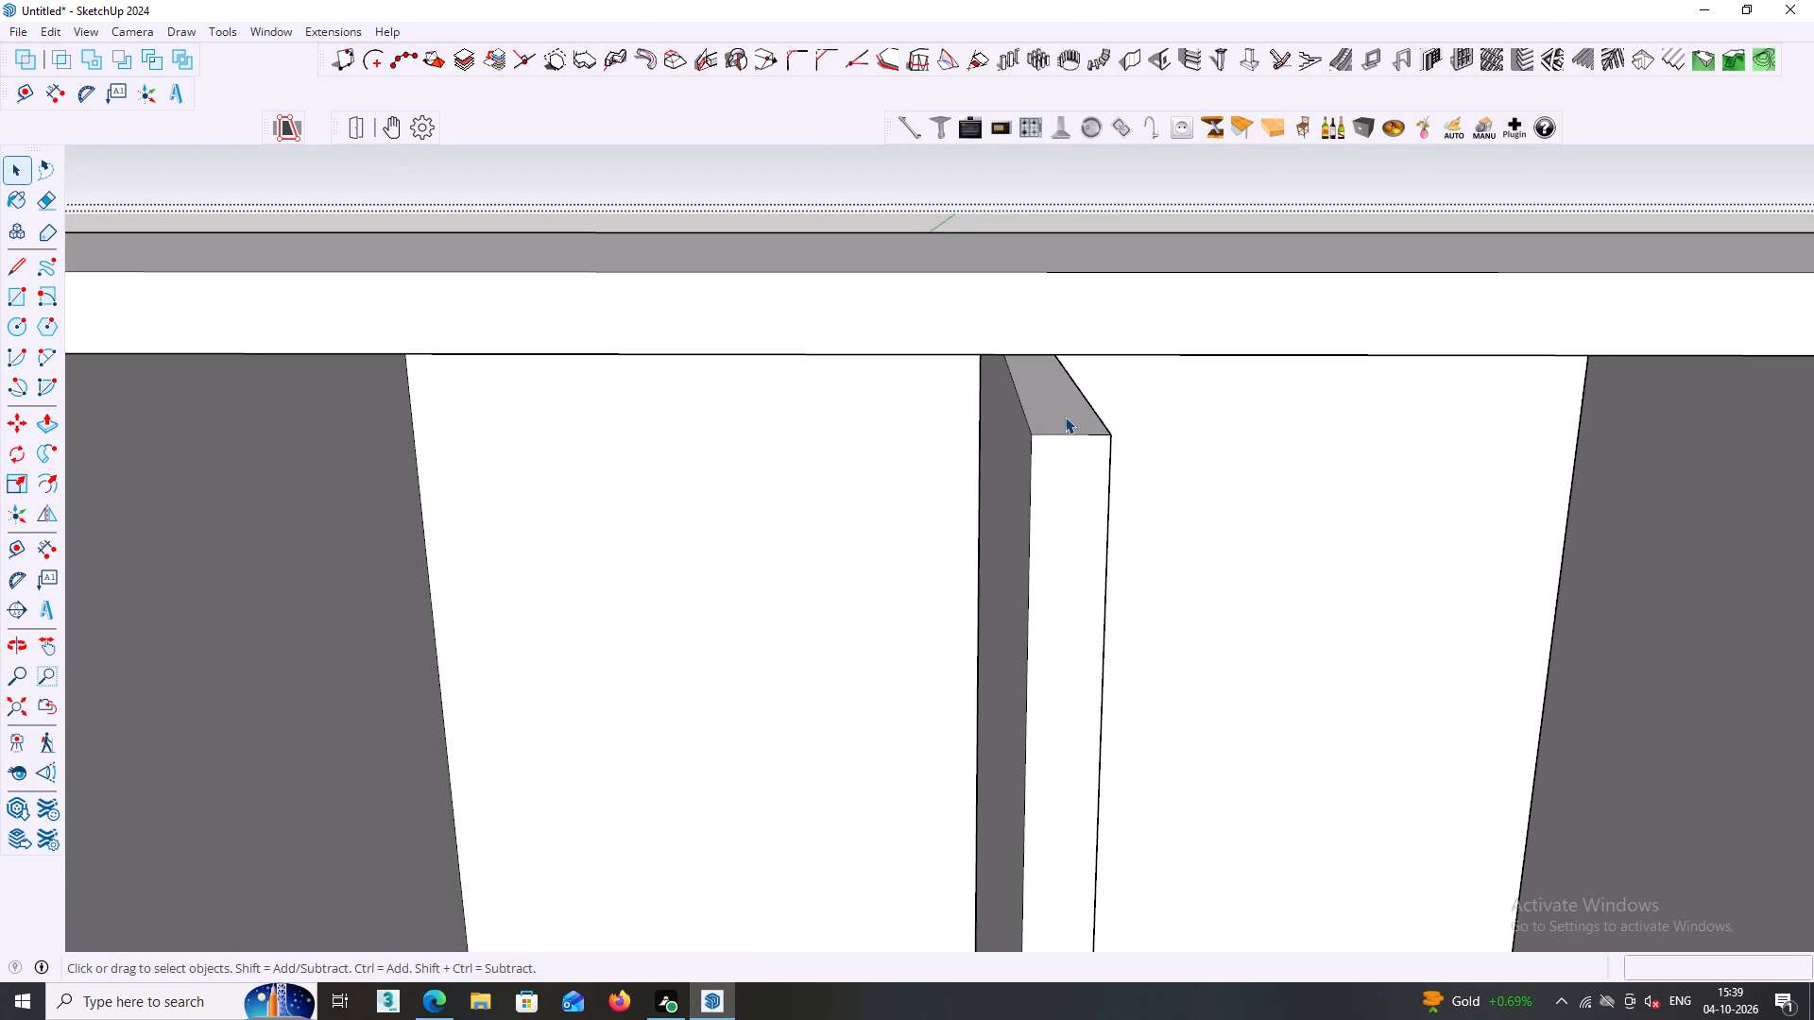
scroll(1065, 416, up, 1)
middle_drag(1065, 416, 1037, 442)
scroll(1048, 438, up, 2)
double_click(1052, 432)
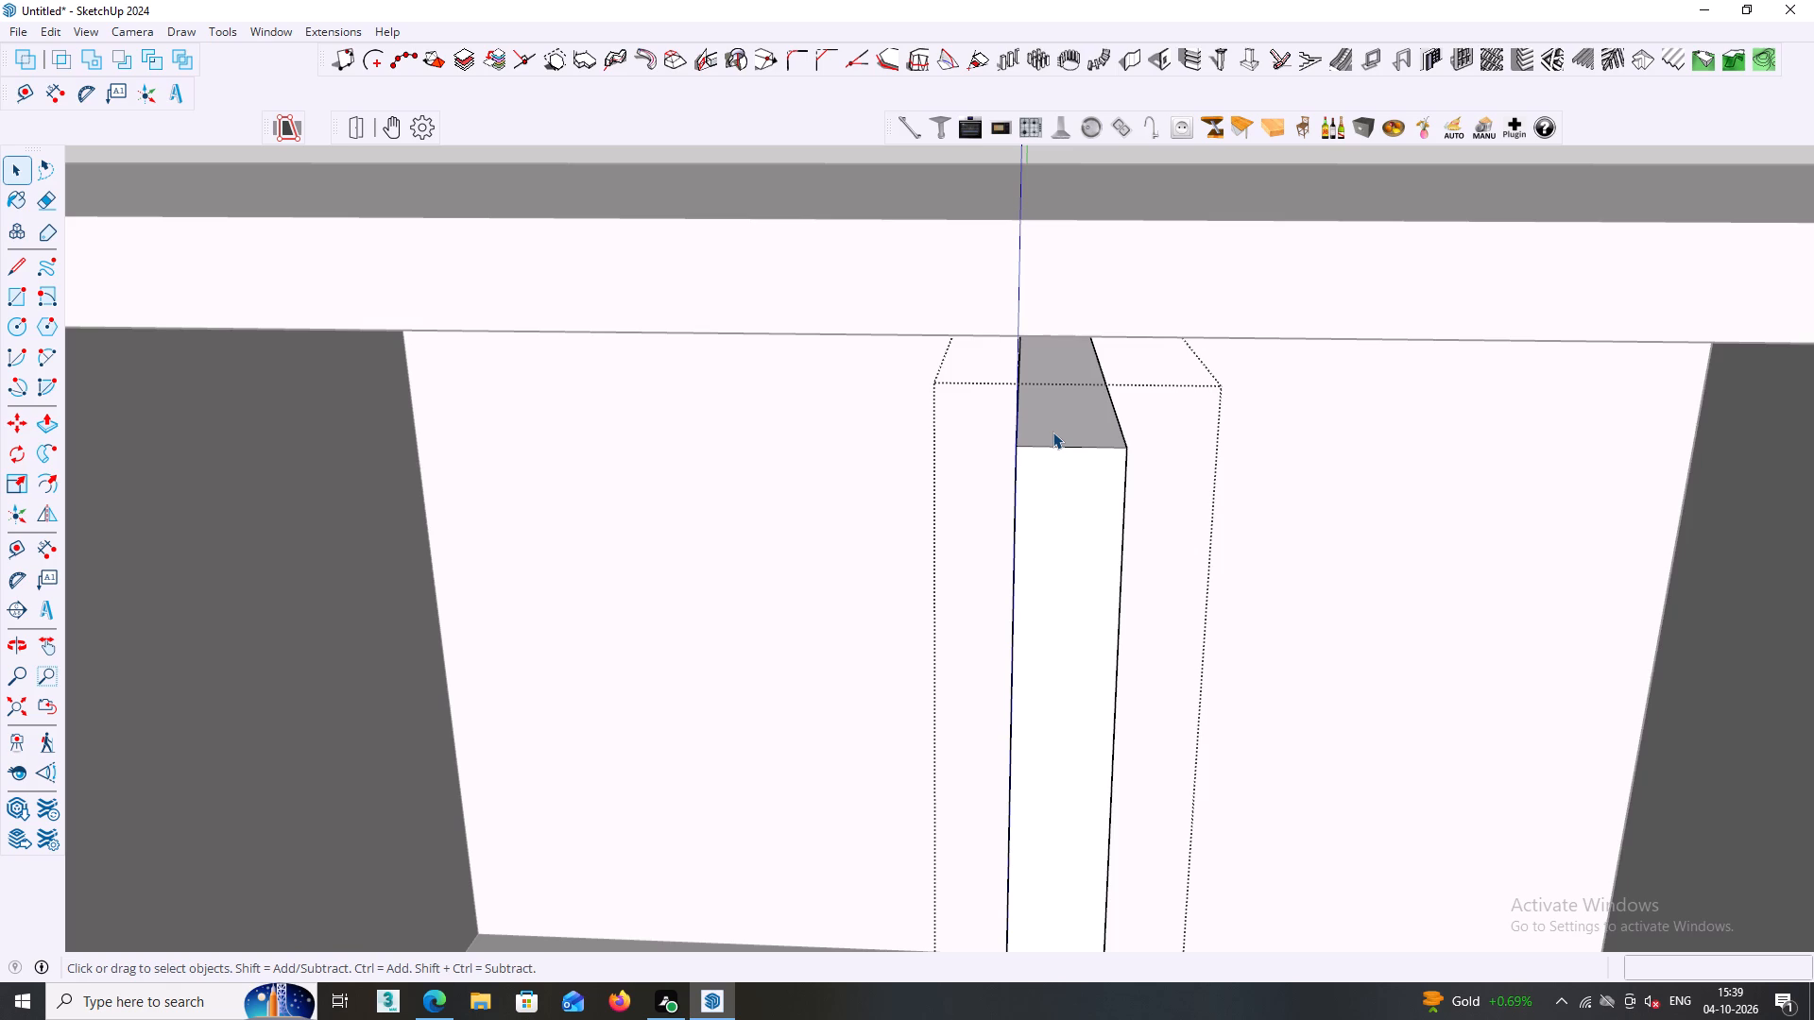
click(1052, 432)
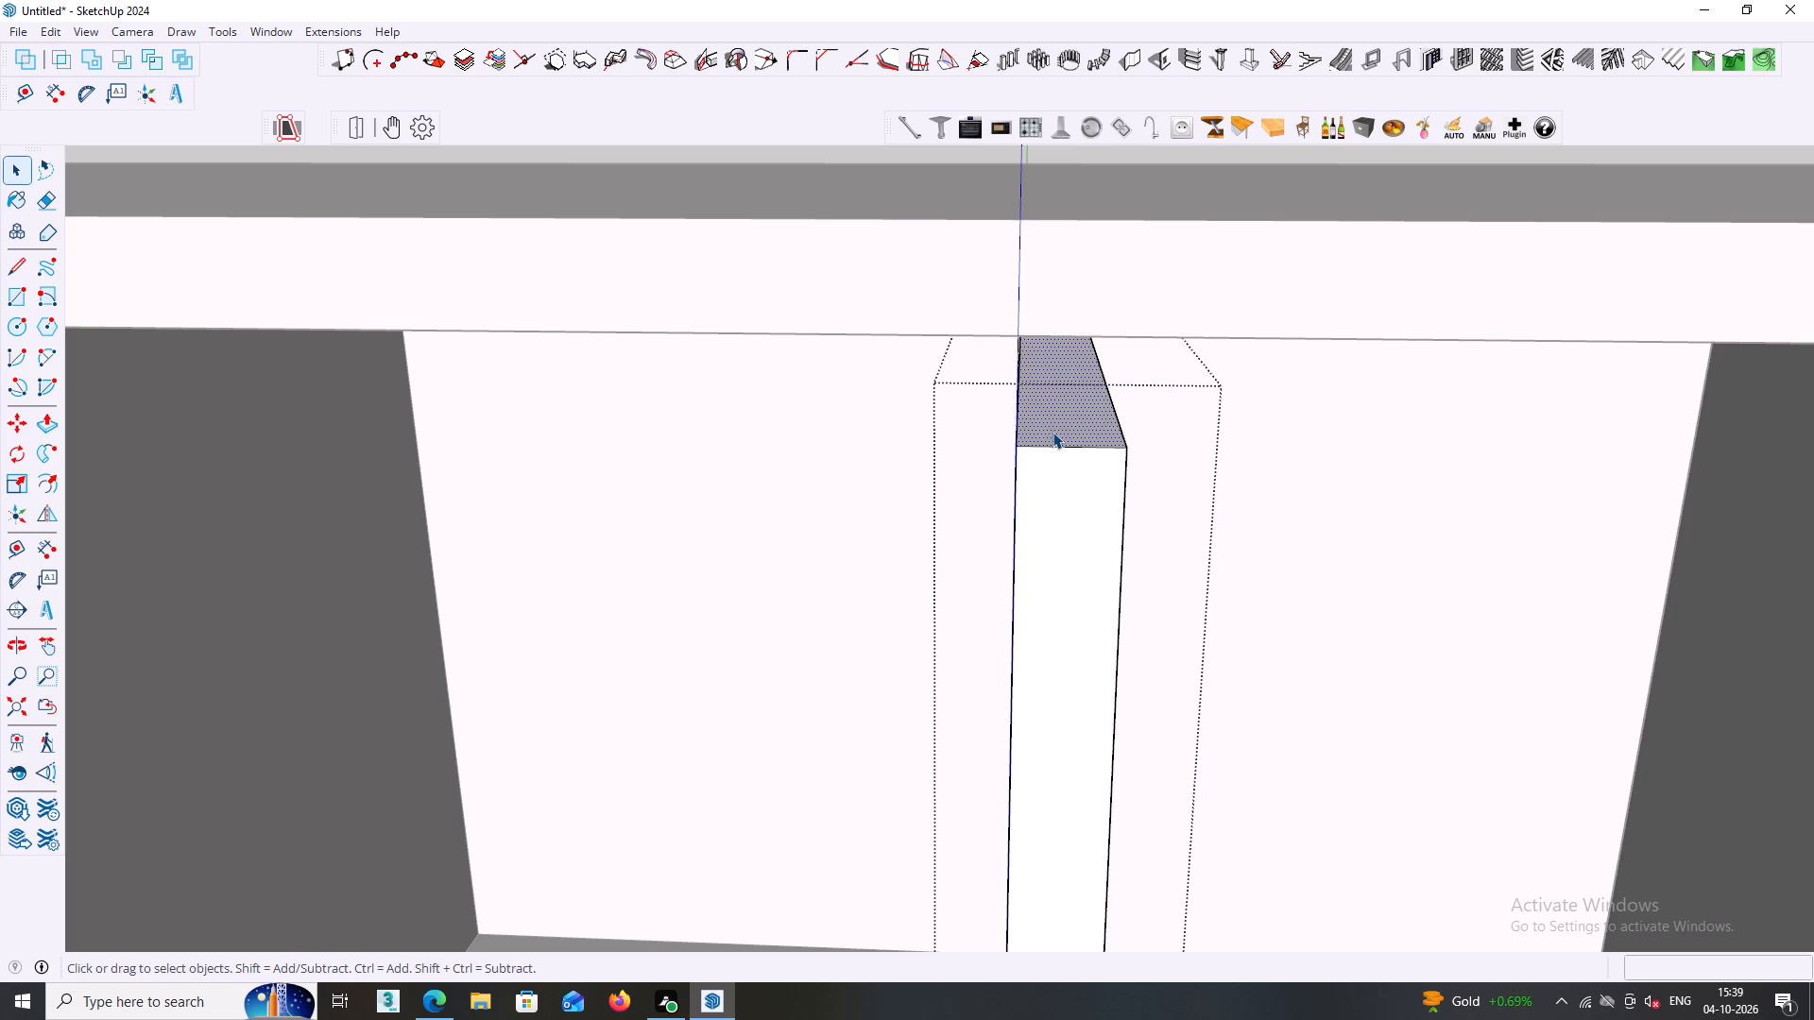
key(p)
click(1052, 432)
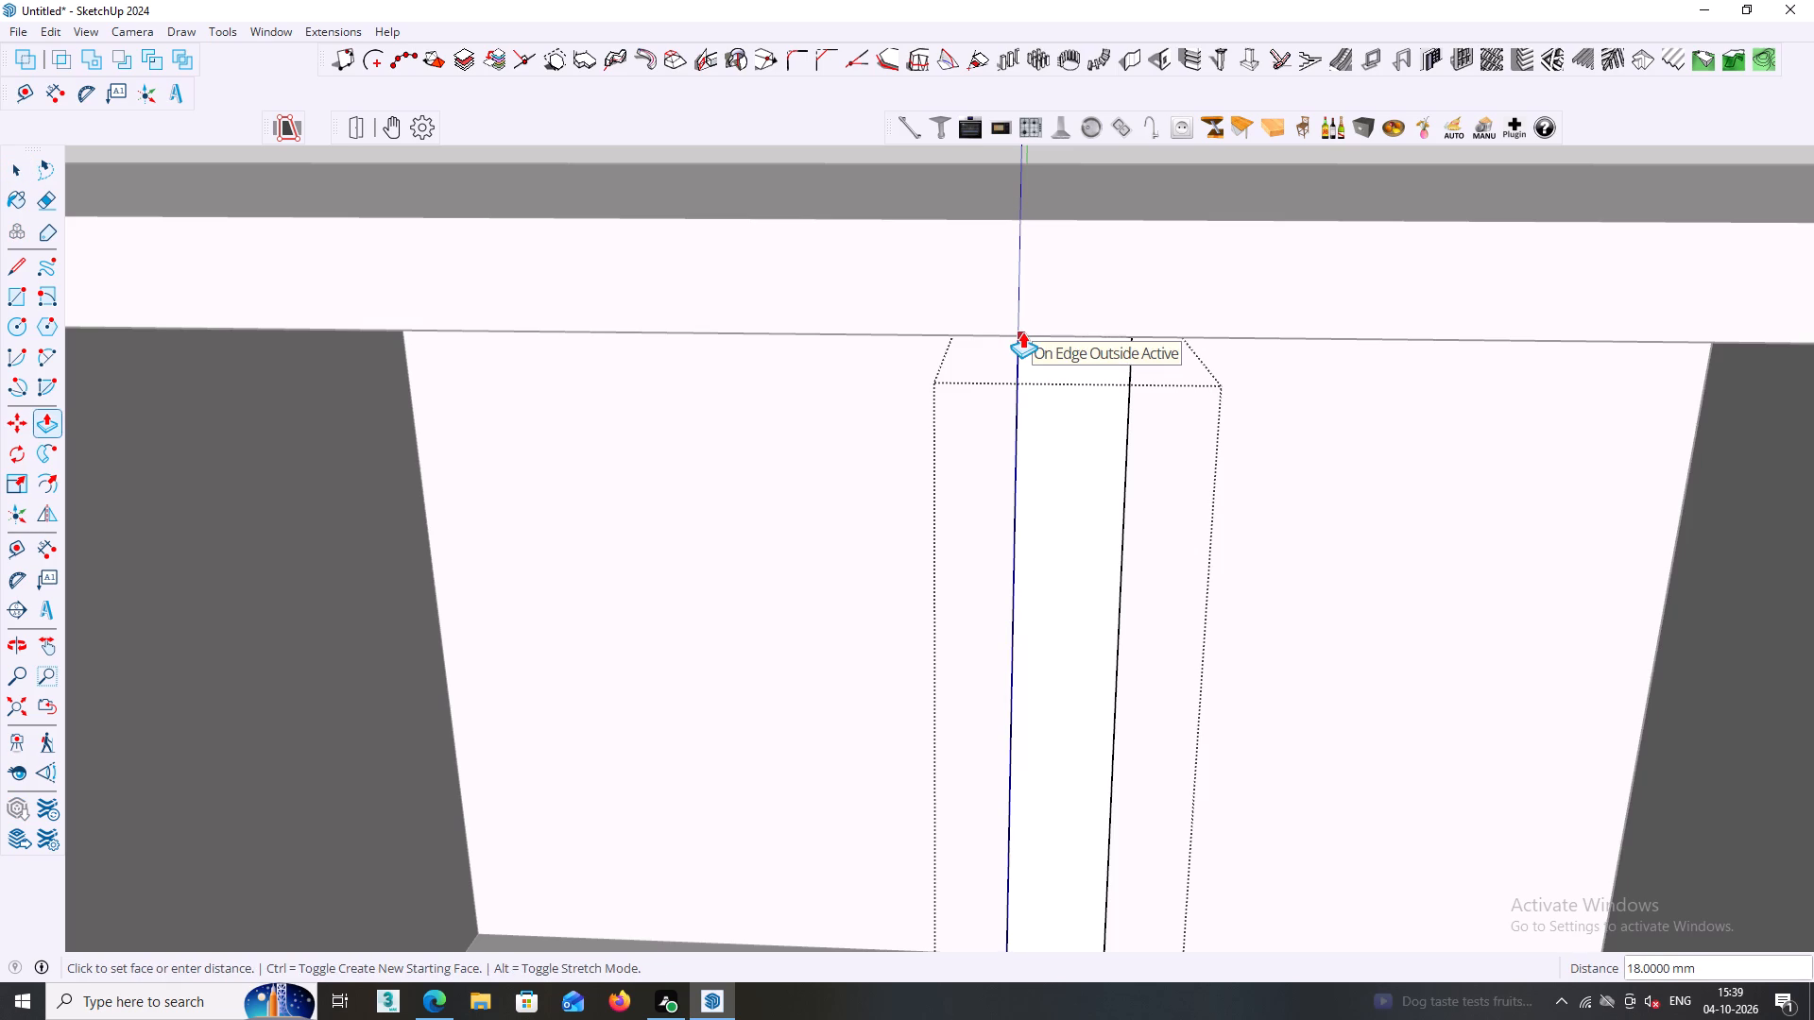
click(1022, 331)
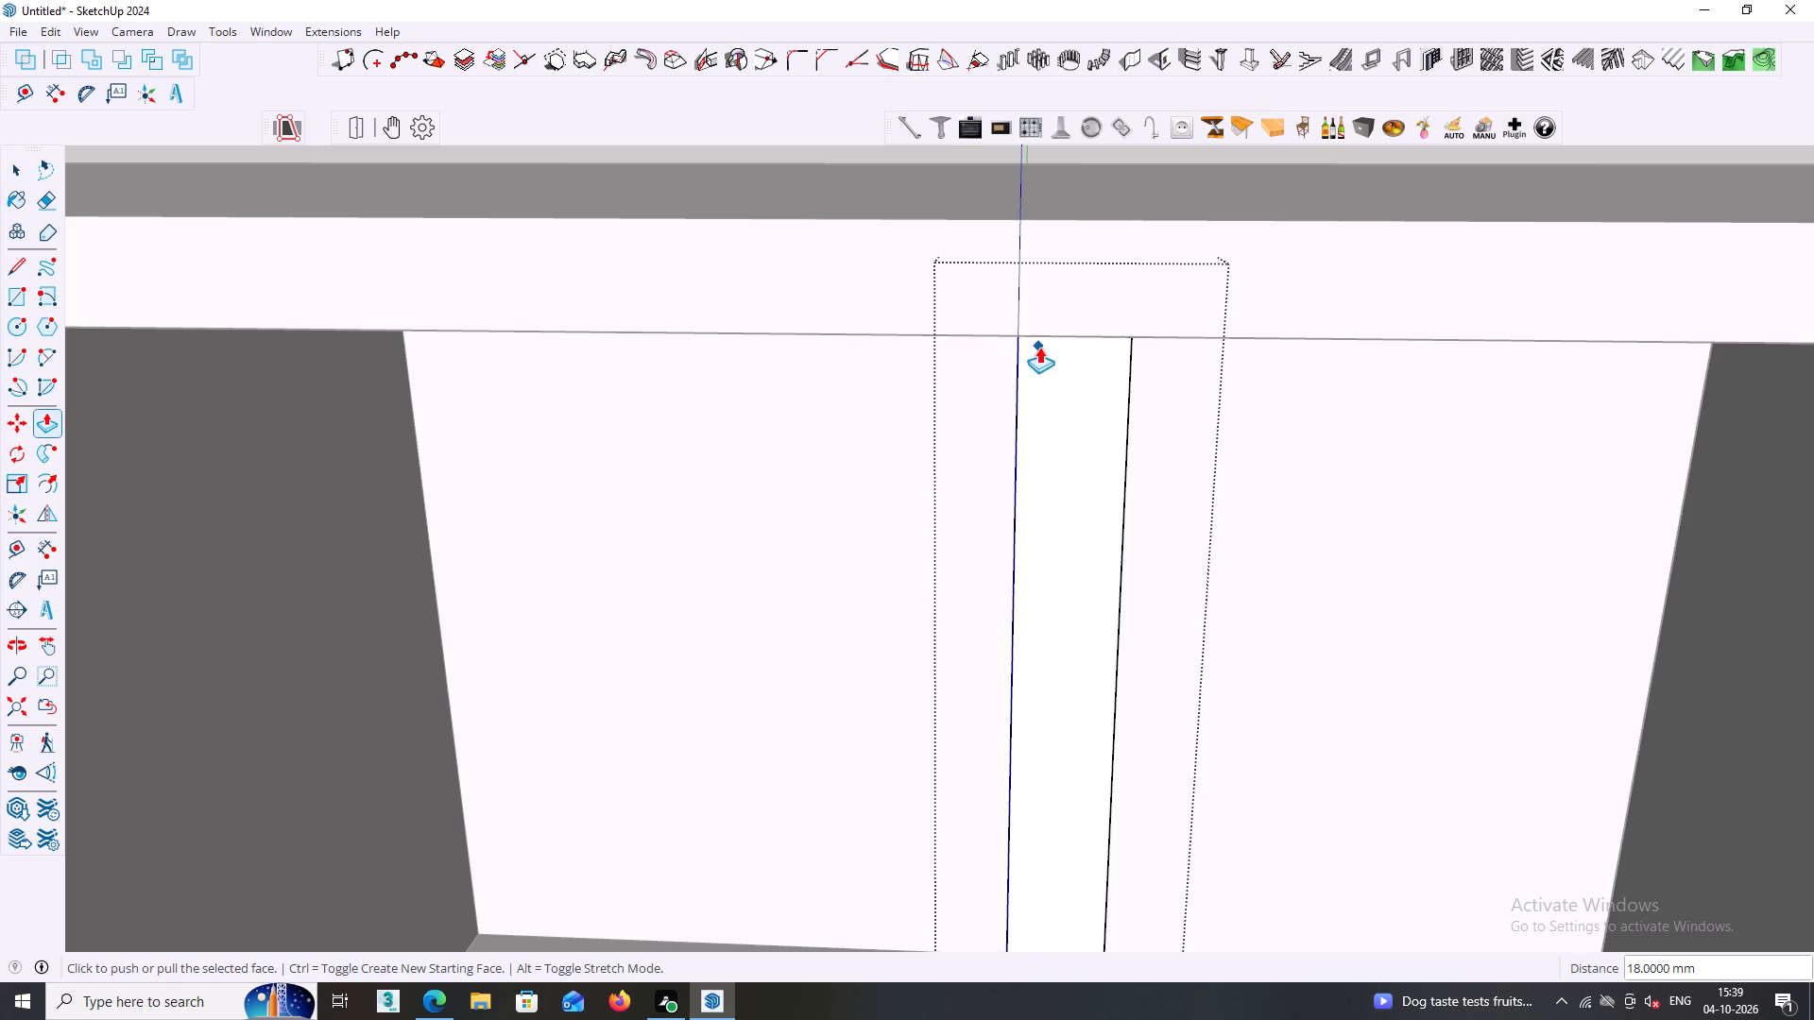
key(space)
Extend the top face of the third loft partition up 18 mm to meet the top panel's underside.
scroll(1112, 389, down, 8)
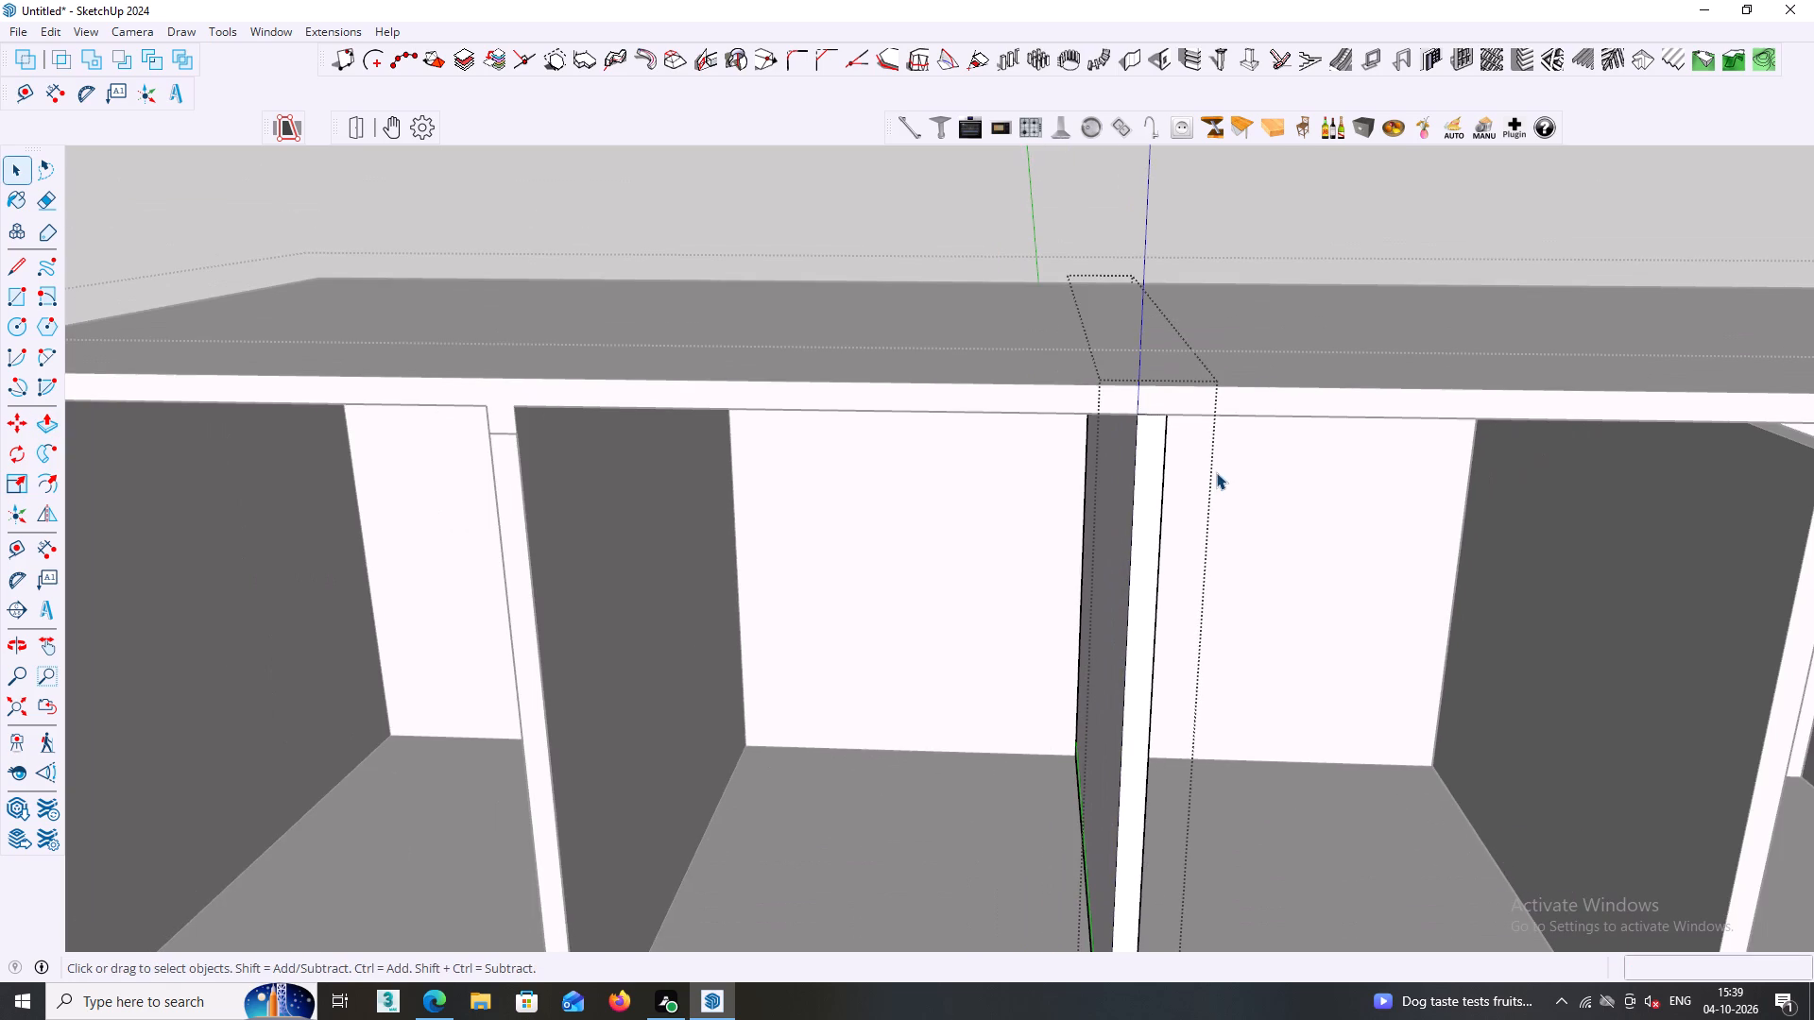
middle_drag(1216, 472, 752, 421)
scroll(1067, 408, up, 4)
middle_drag(1007, 346, 1006, 357)
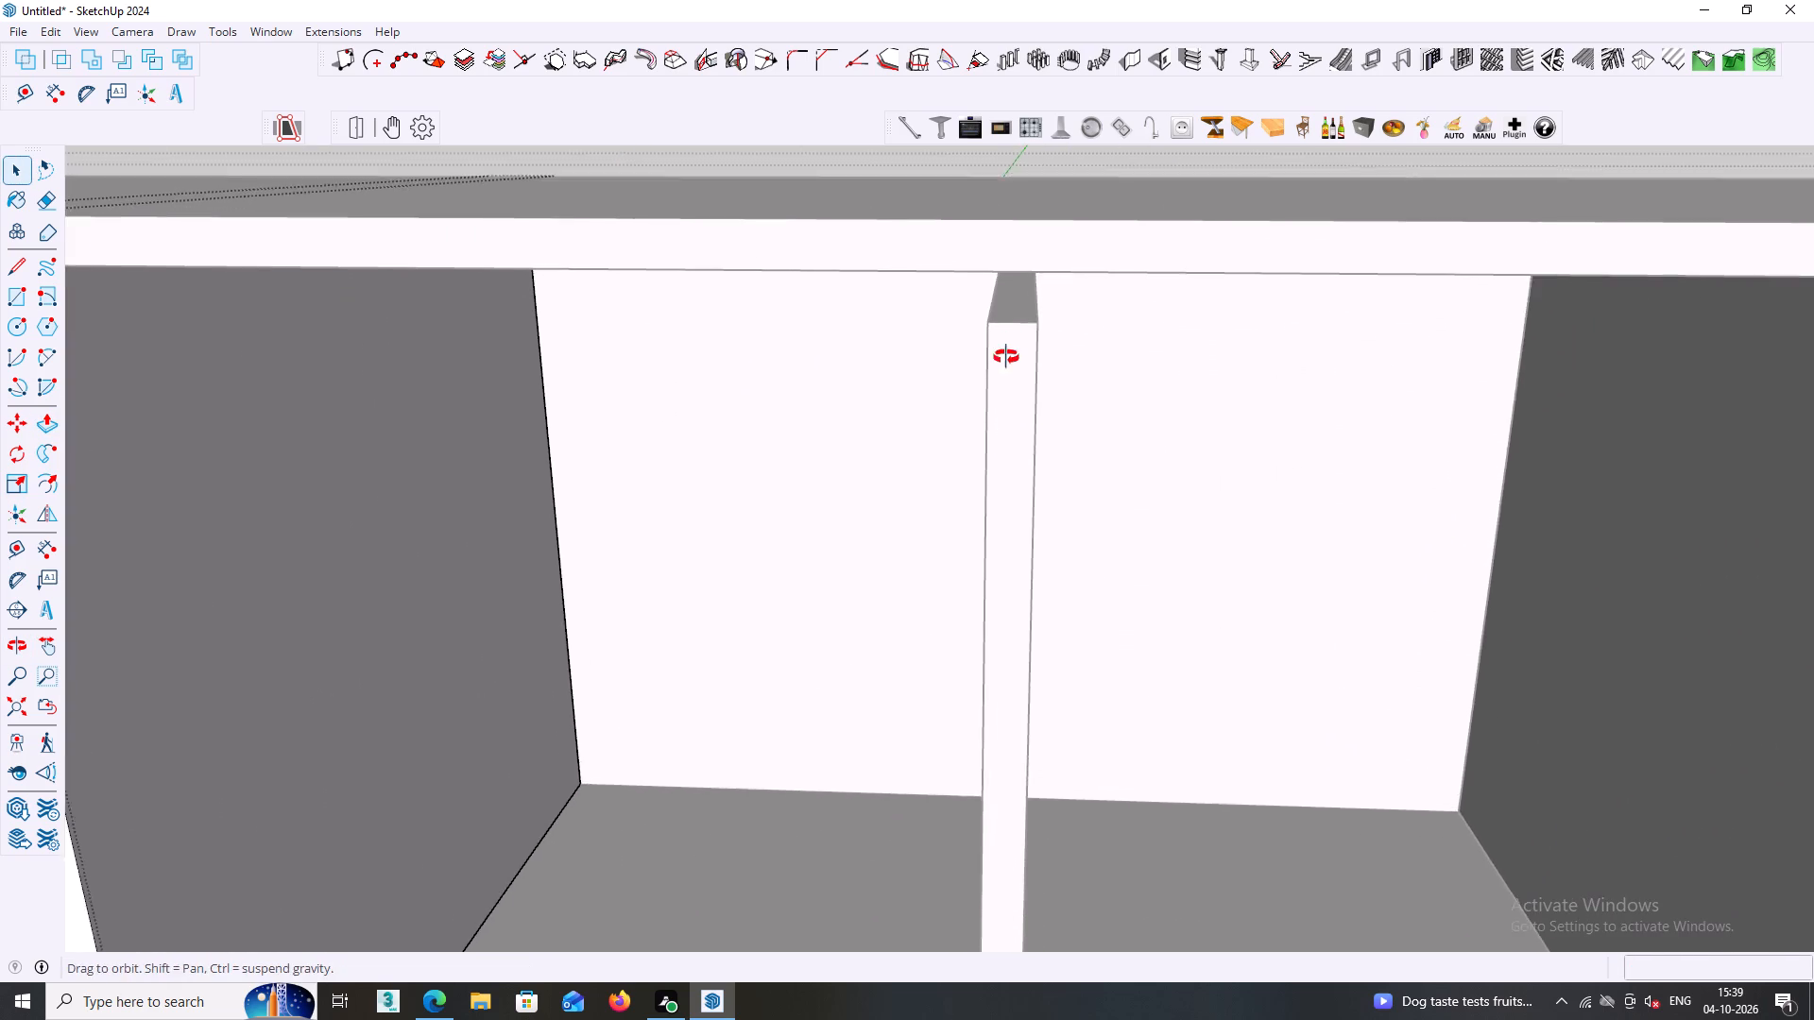
middle_drag(1006, 357, 1003, 507)
click(1108, 517)
scroll(1001, 267, up, 2)
double_click(1024, 318)
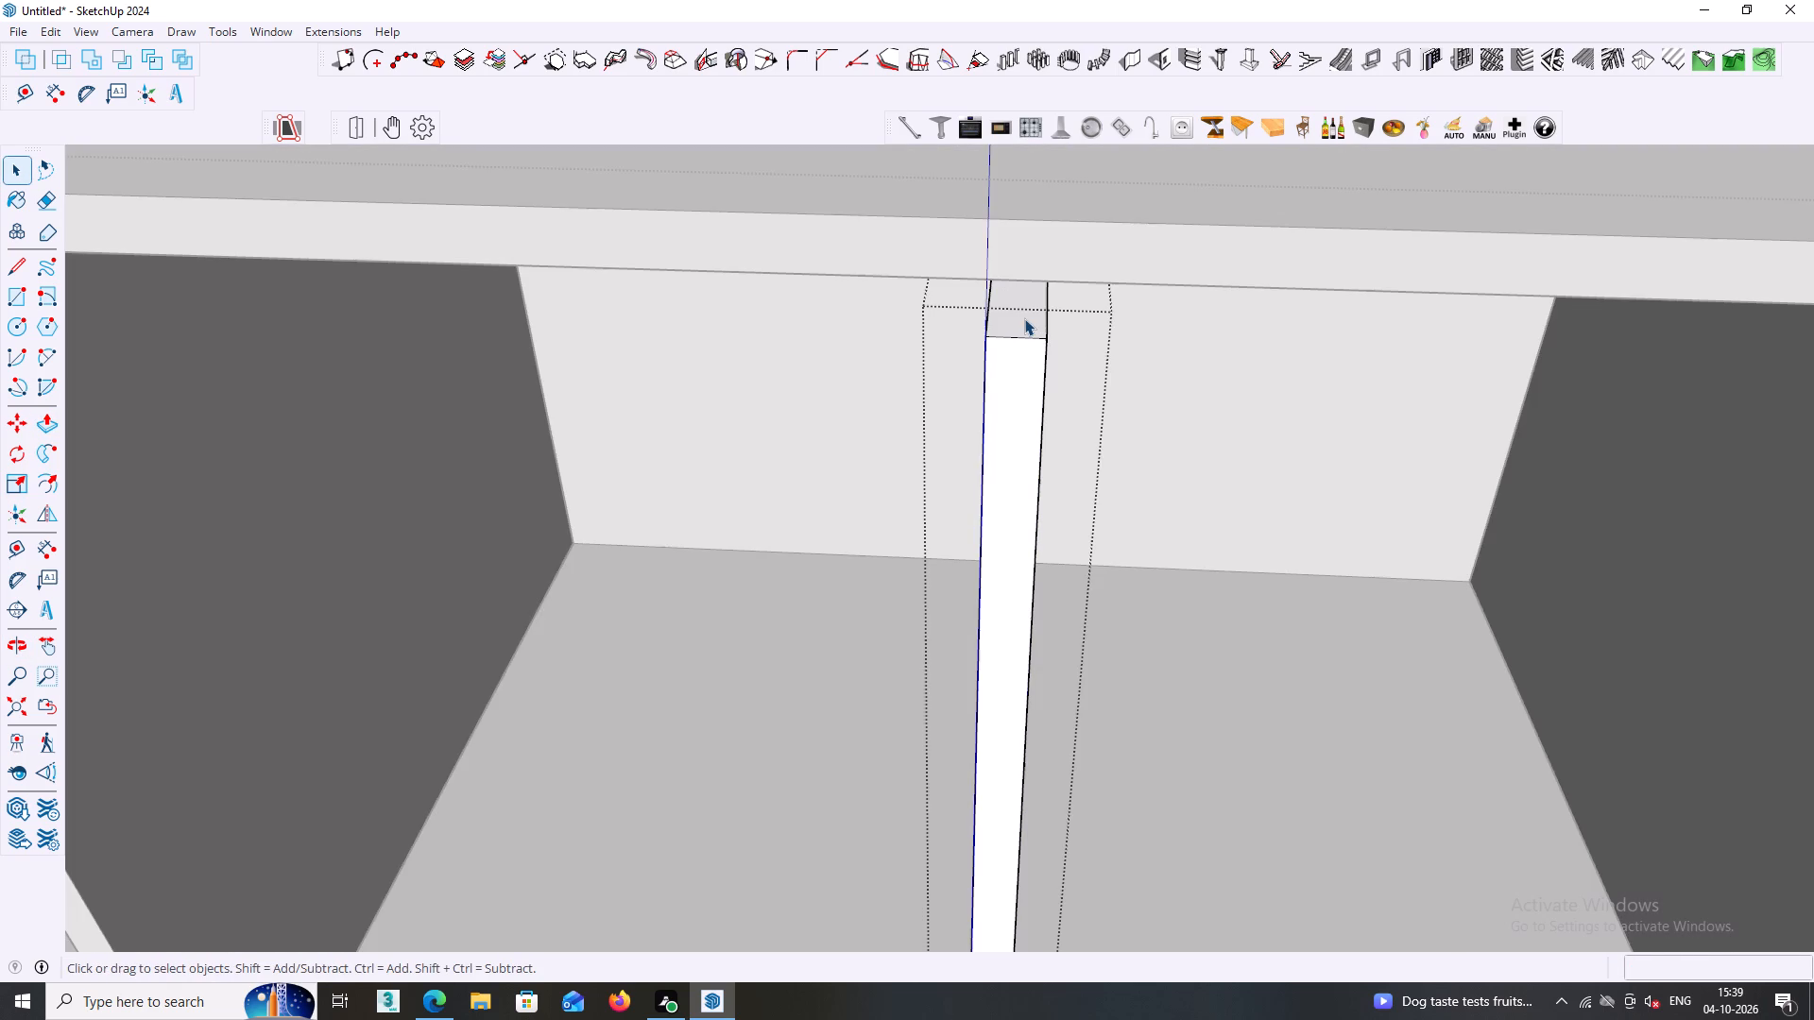
click(1024, 318)
key(p)
click(1024, 325)
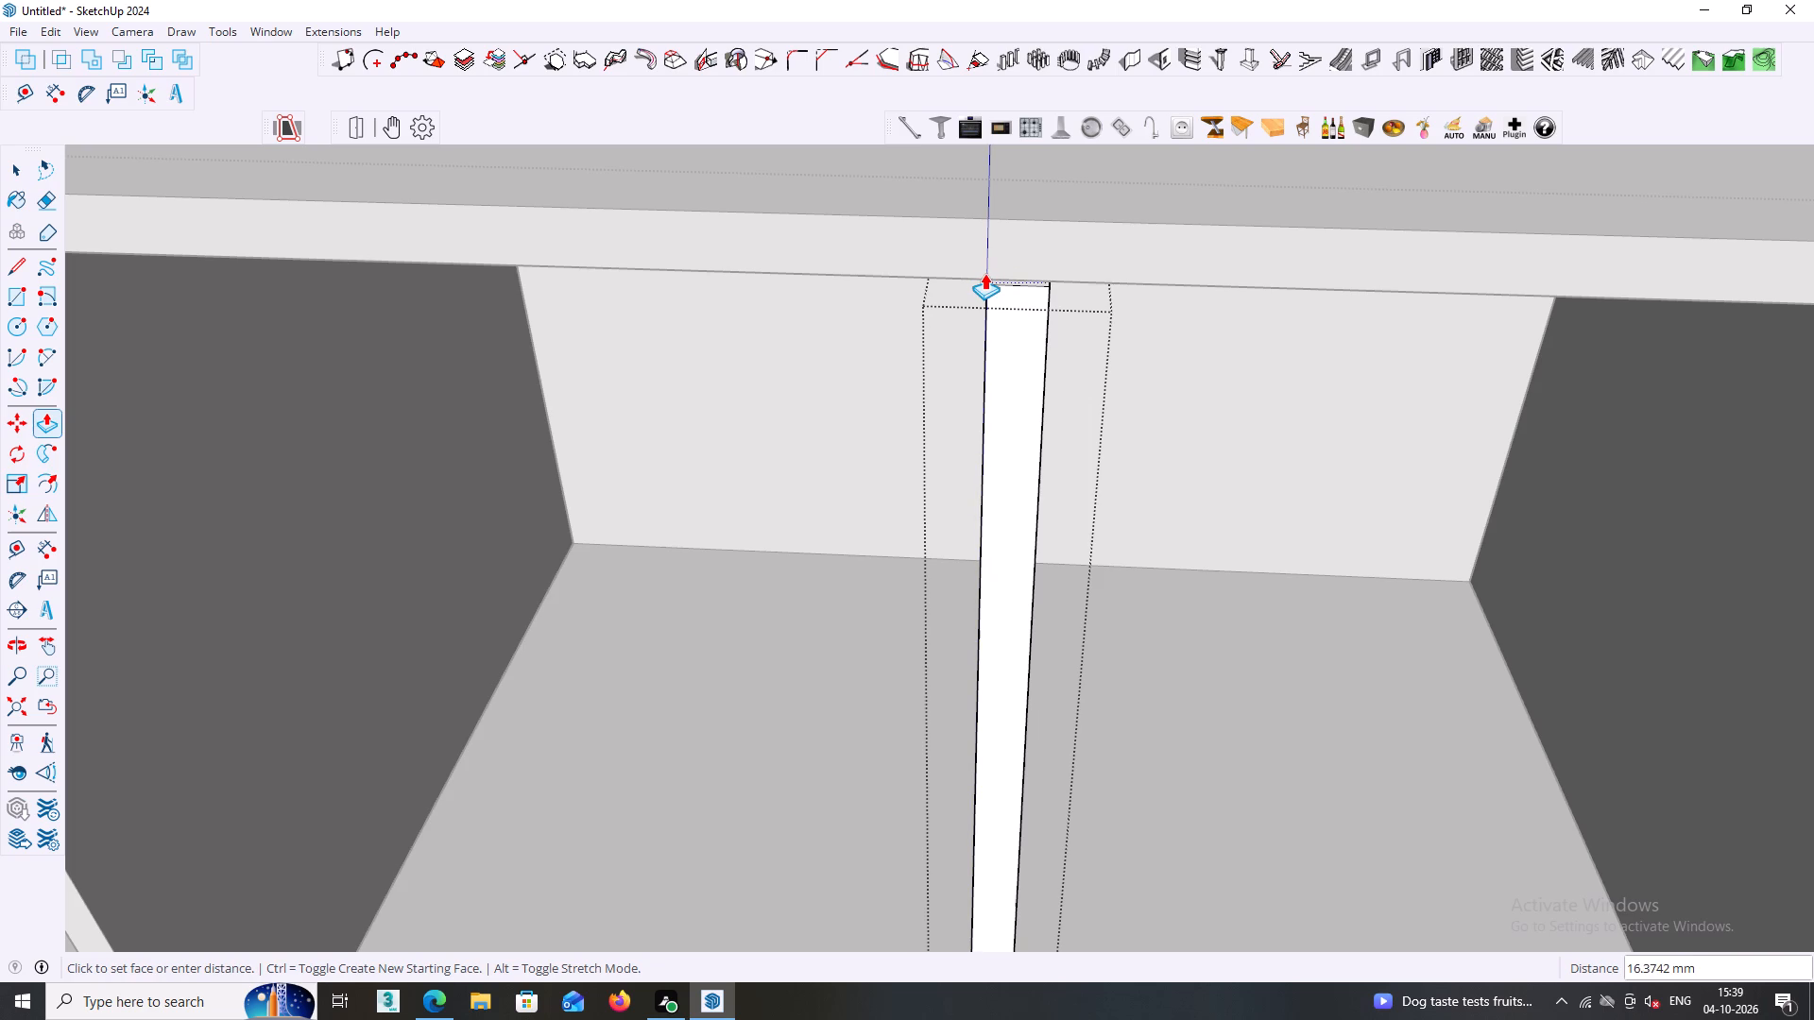
scroll(978, 266, up, 4)
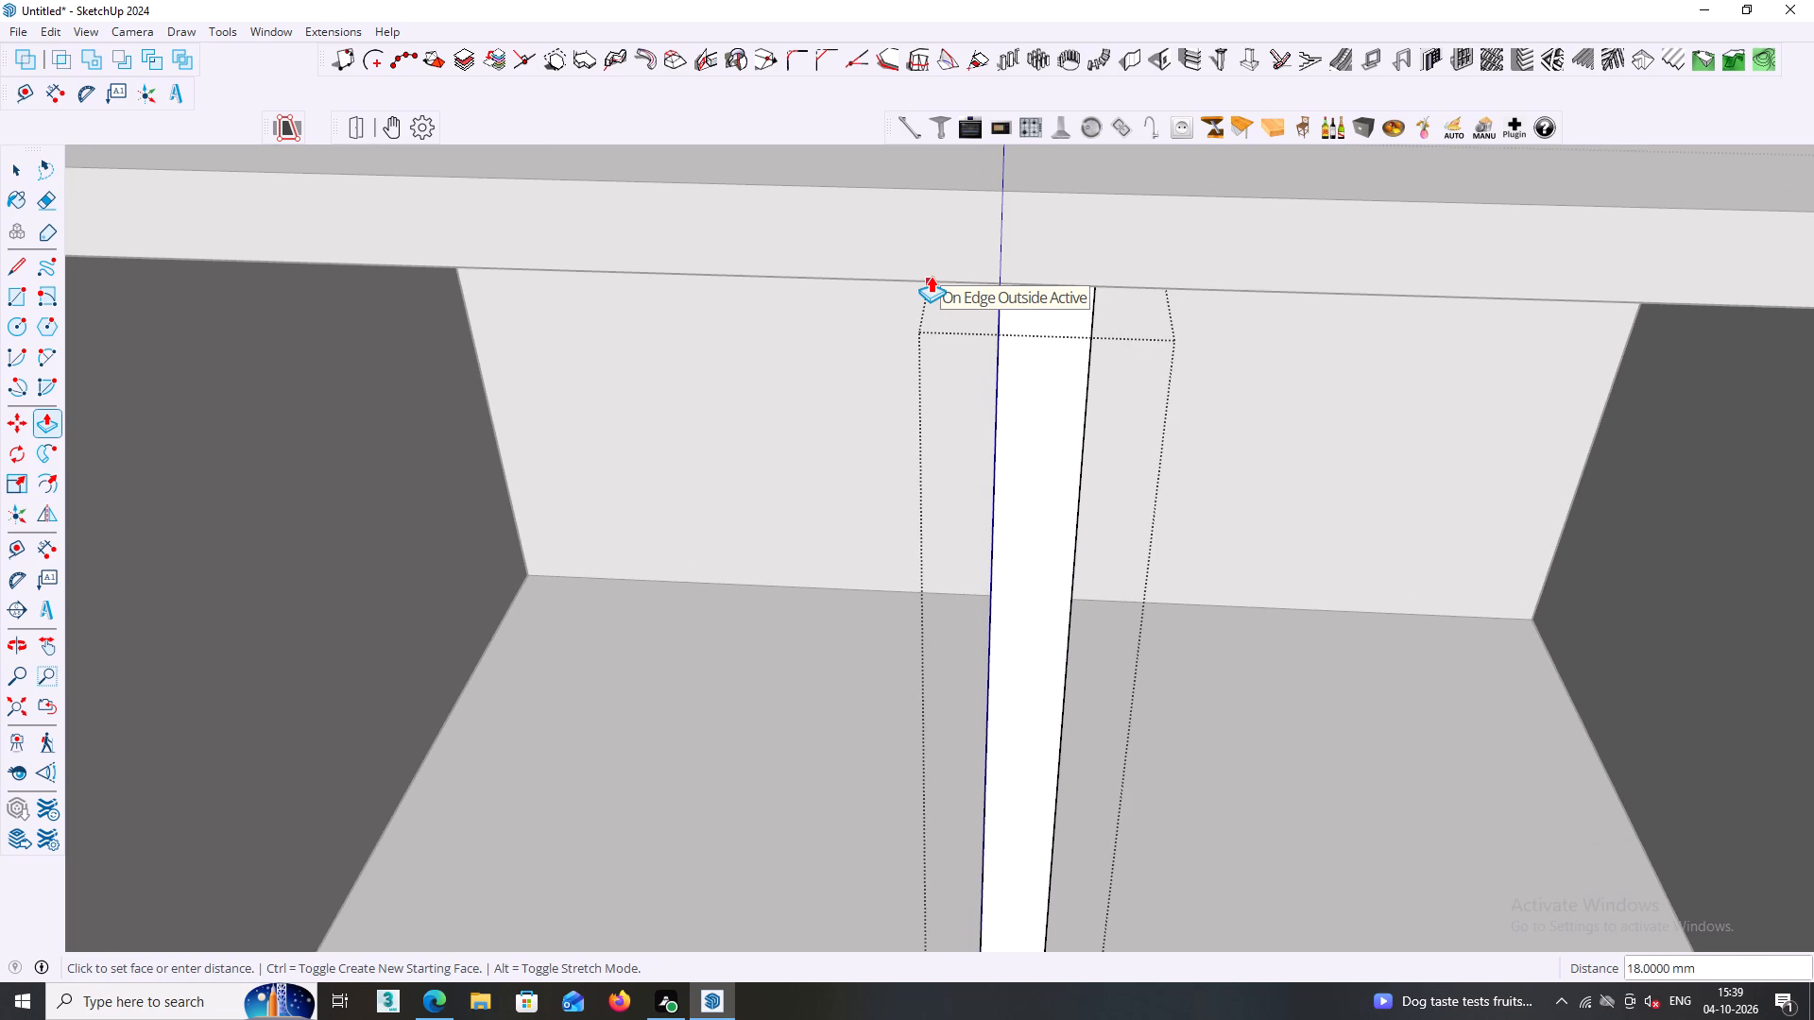
click(931, 276)
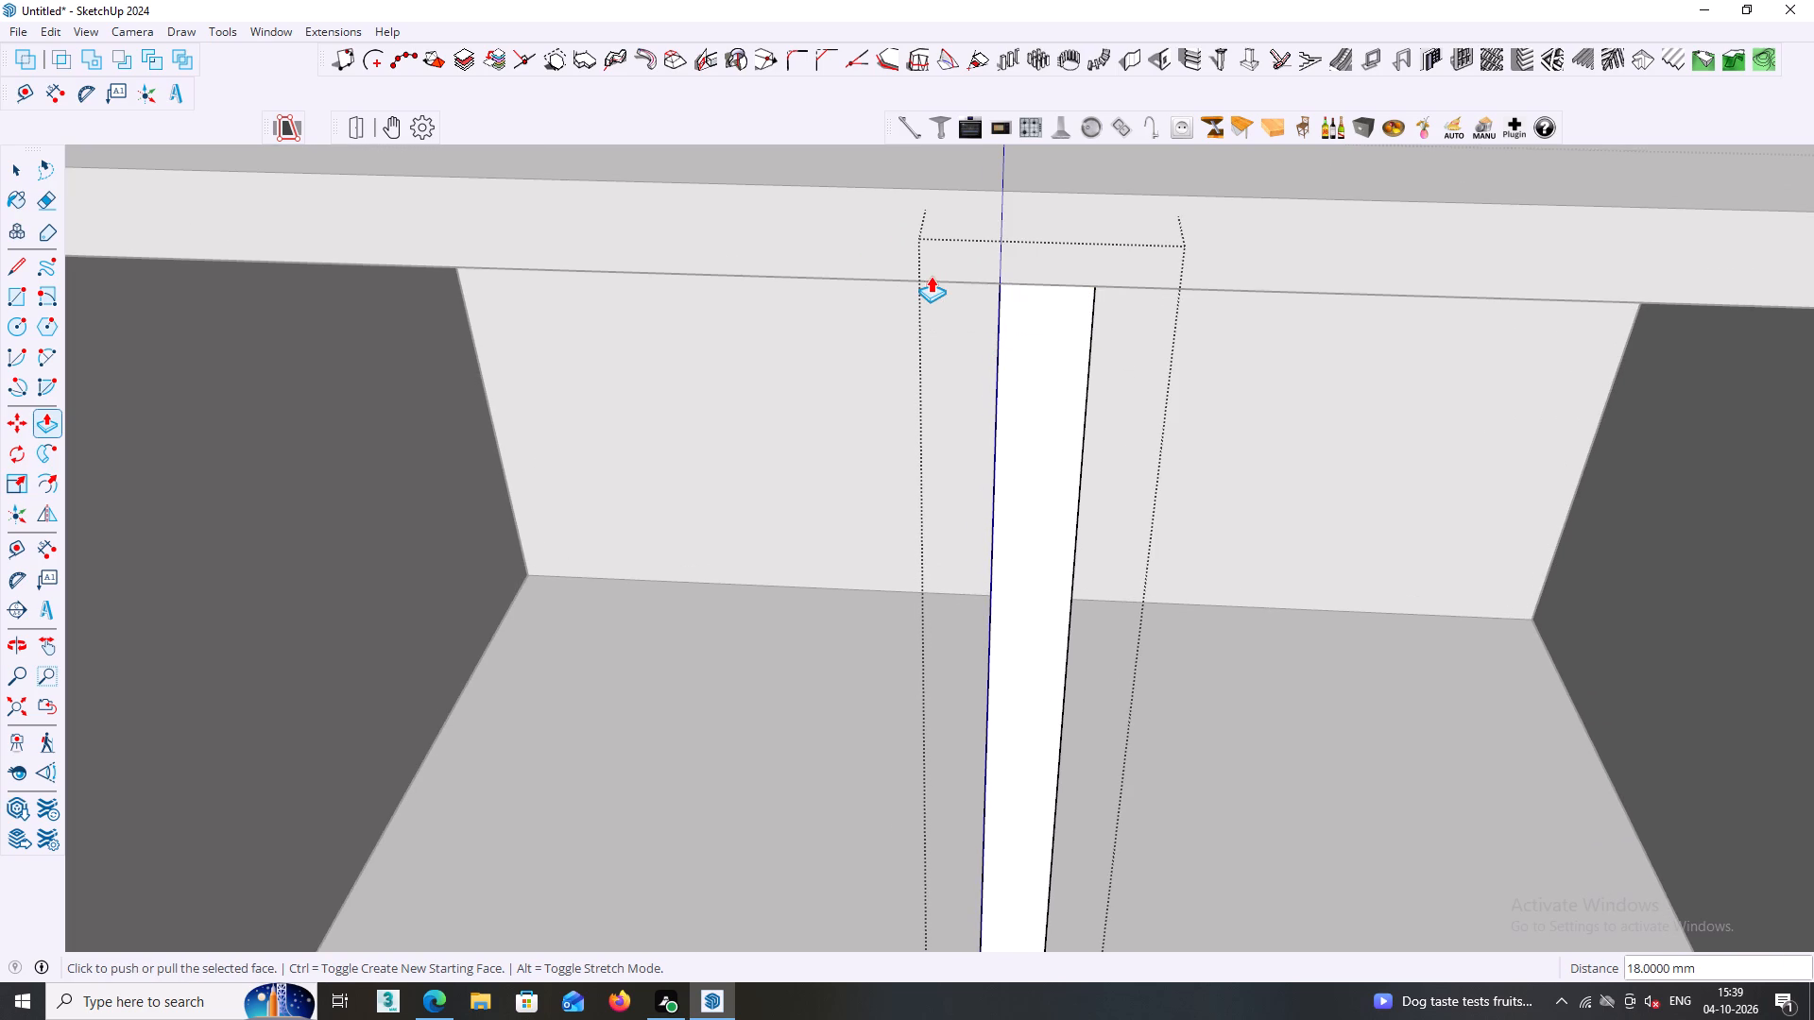
key(space)
scroll(975, 383, down, 8)
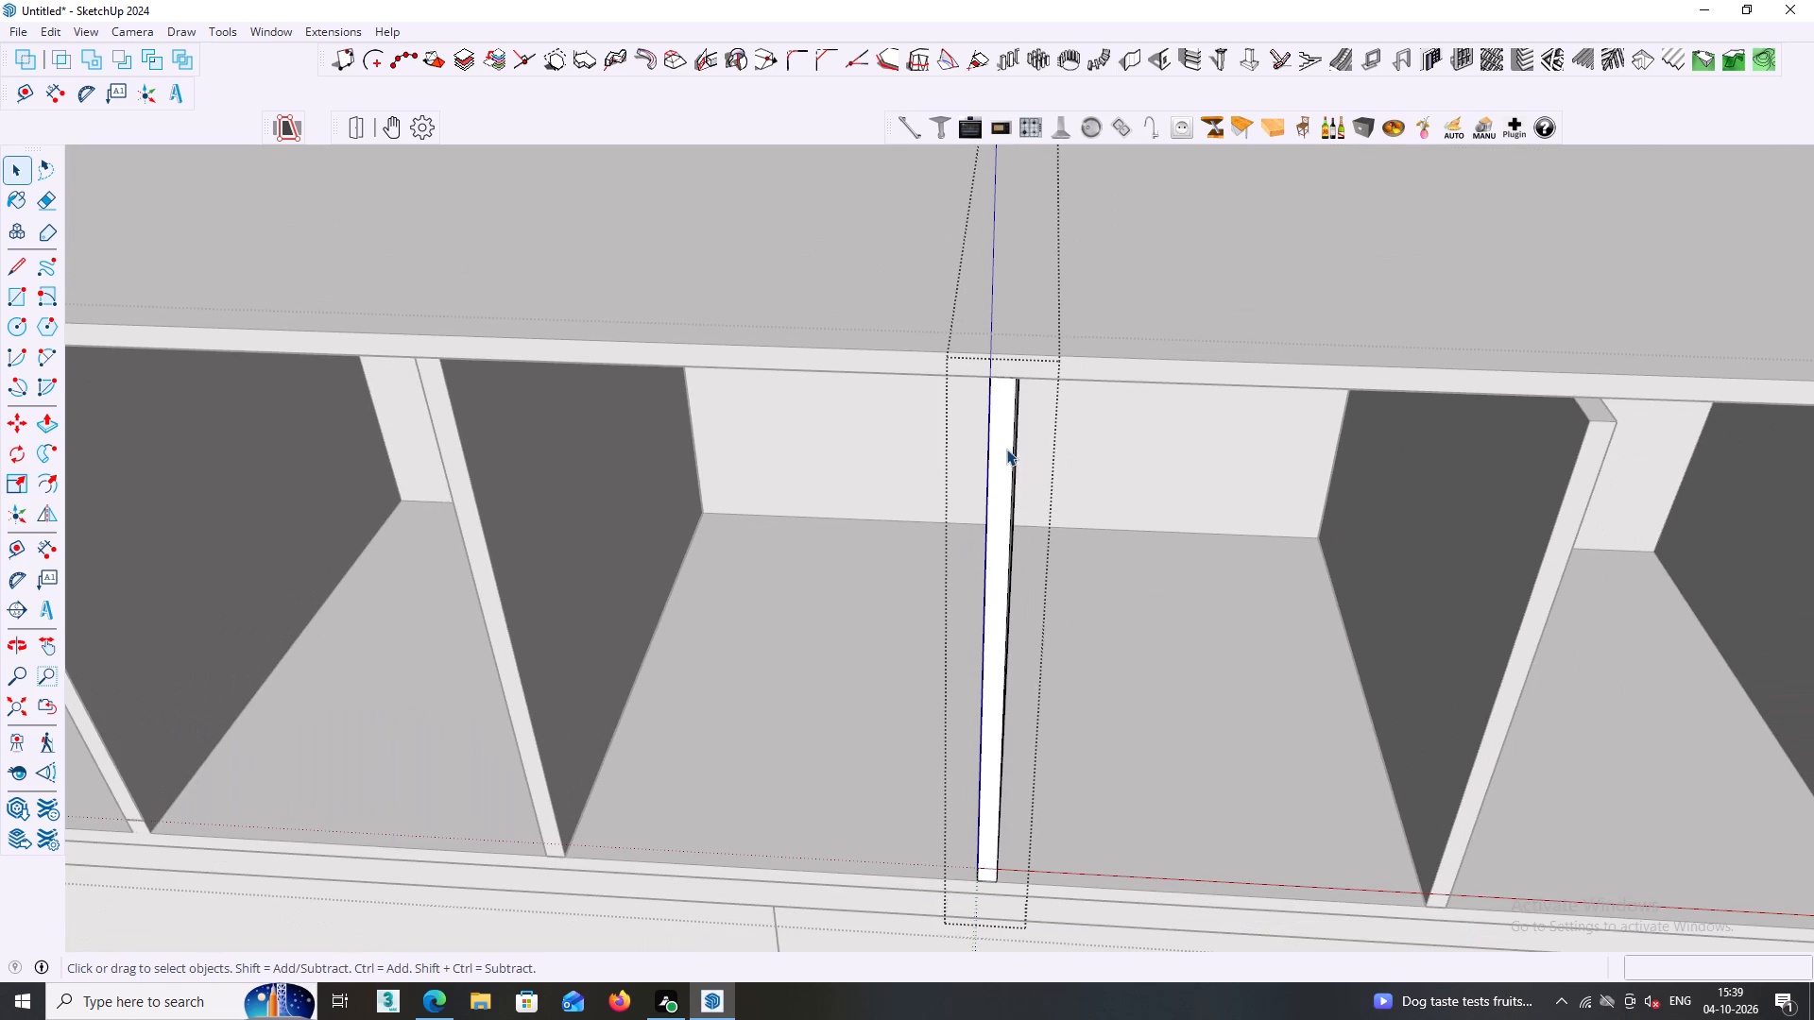
middle_drag(1018, 418, 1057, 394)
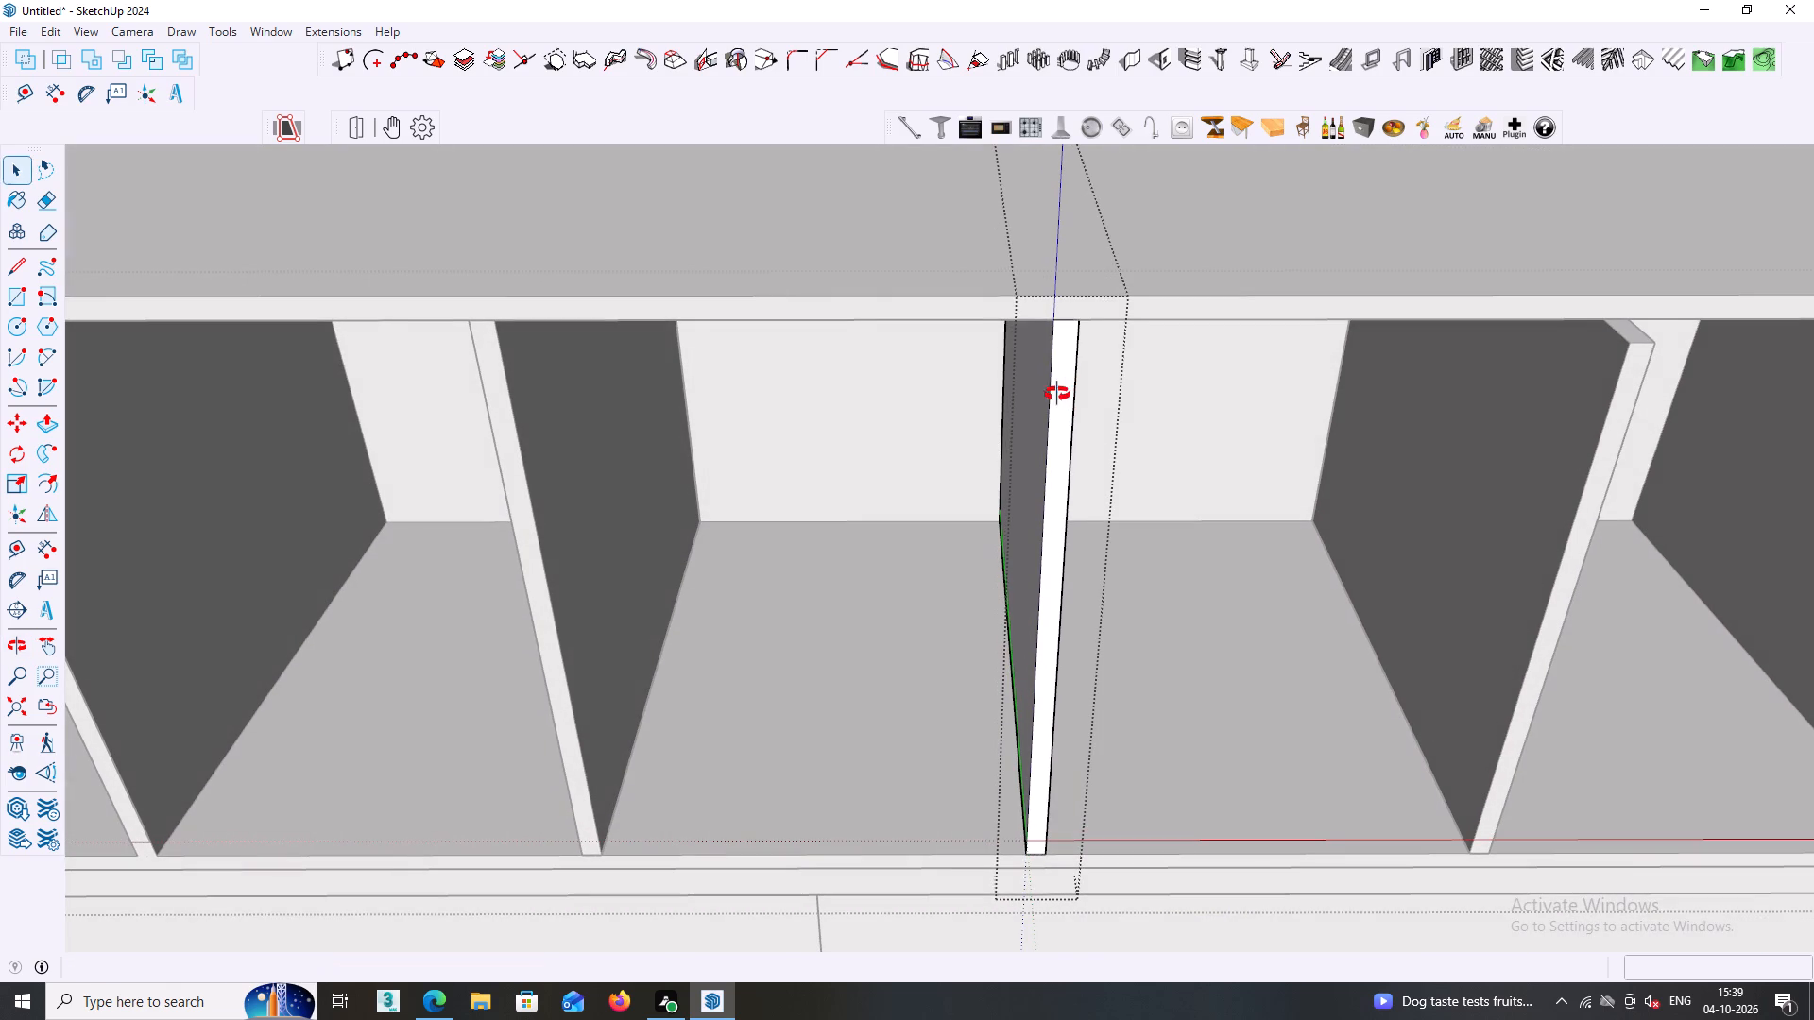
shift+middle_drag(1057, 394, 858, 400)
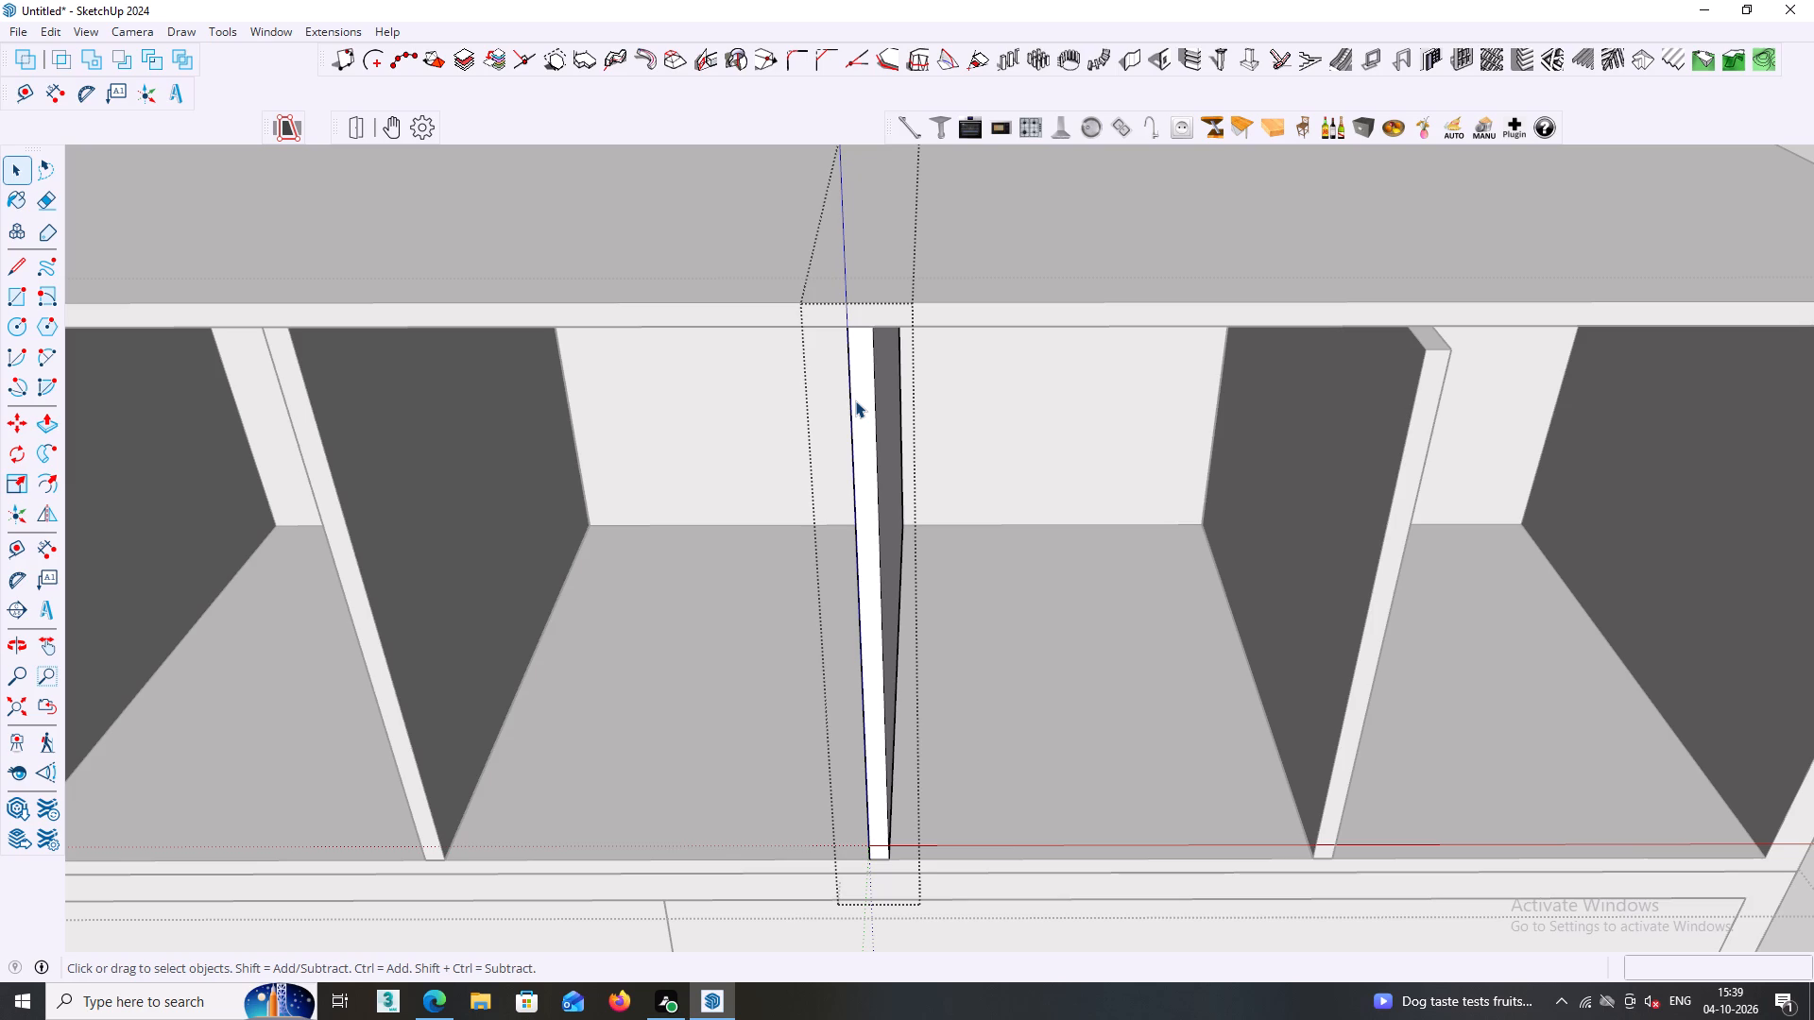
scroll(890, 403, down, 7)
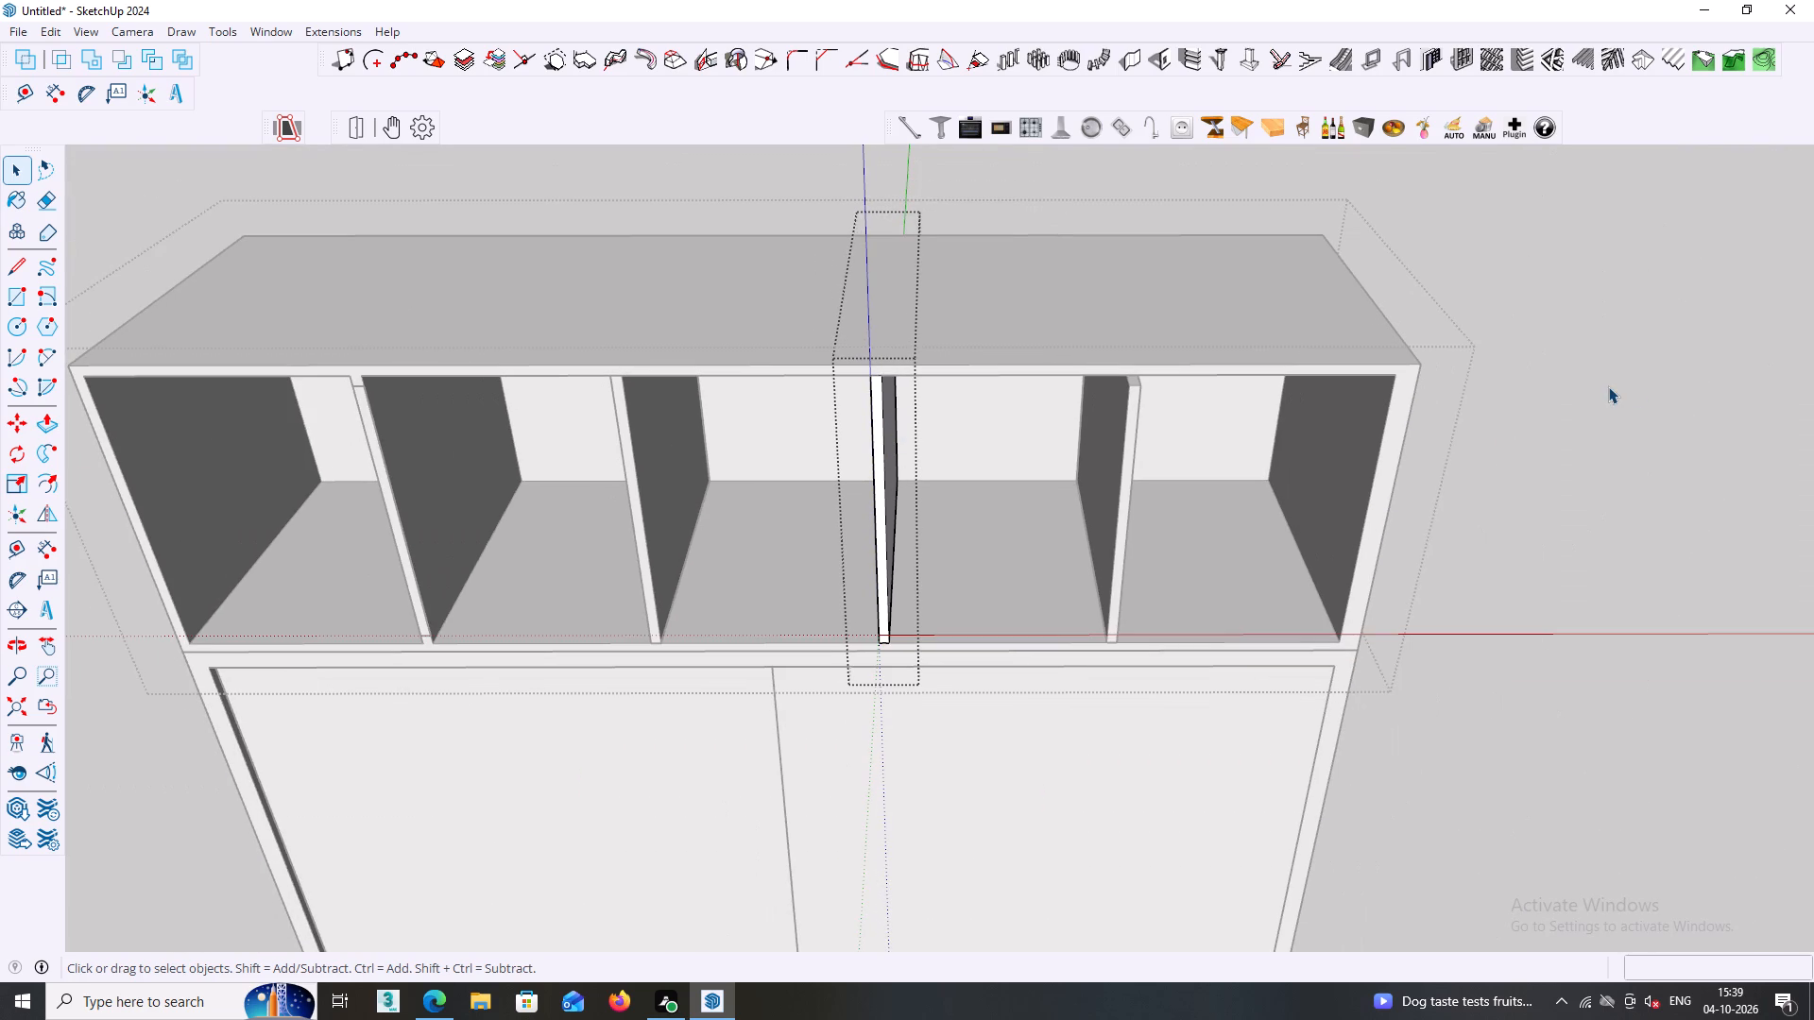
click(1608, 386)
Extend the top face of the fourth loft partition up to the top panel's underside with Push/Pull.
scroll(998, 411, up, 3)
middle_drag(1041, 399, 1066, 290)
scroll(1148, 272, up, 6)
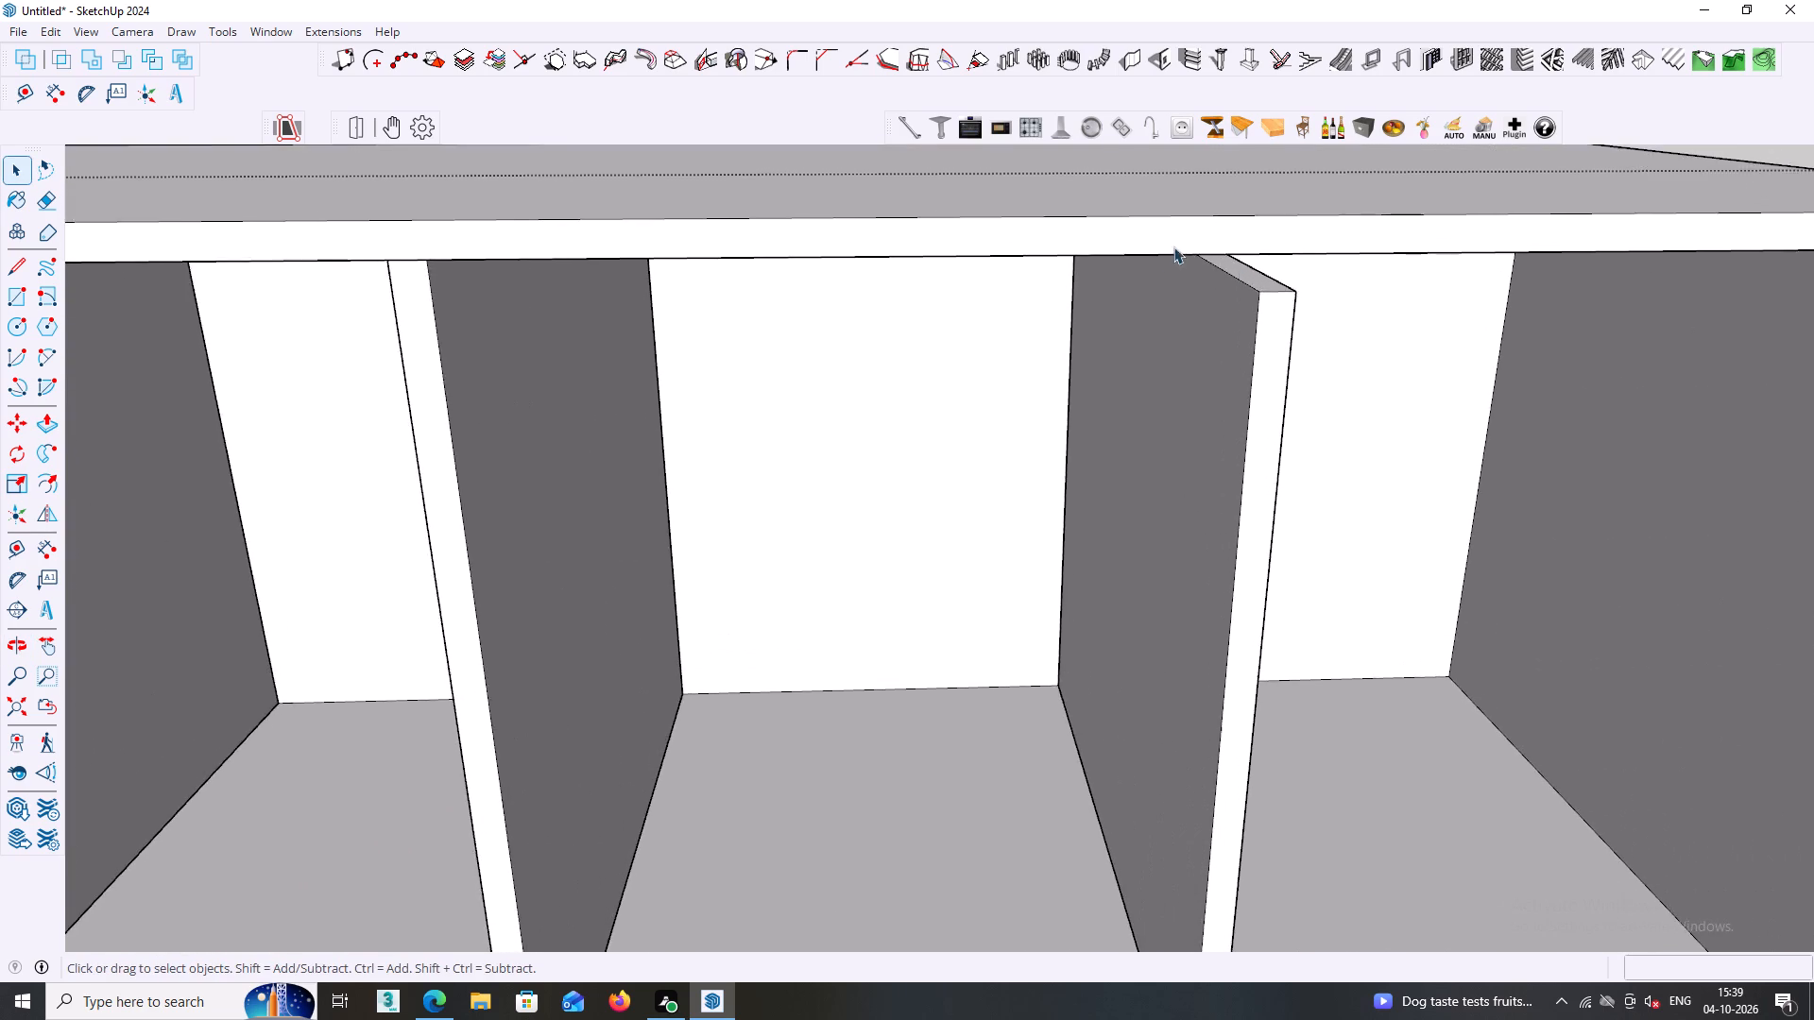
scroll(1173, 246, up, 4)
middle_drag(1252, 268, 1202, 316)
scroll(1317, 330, up, 3)
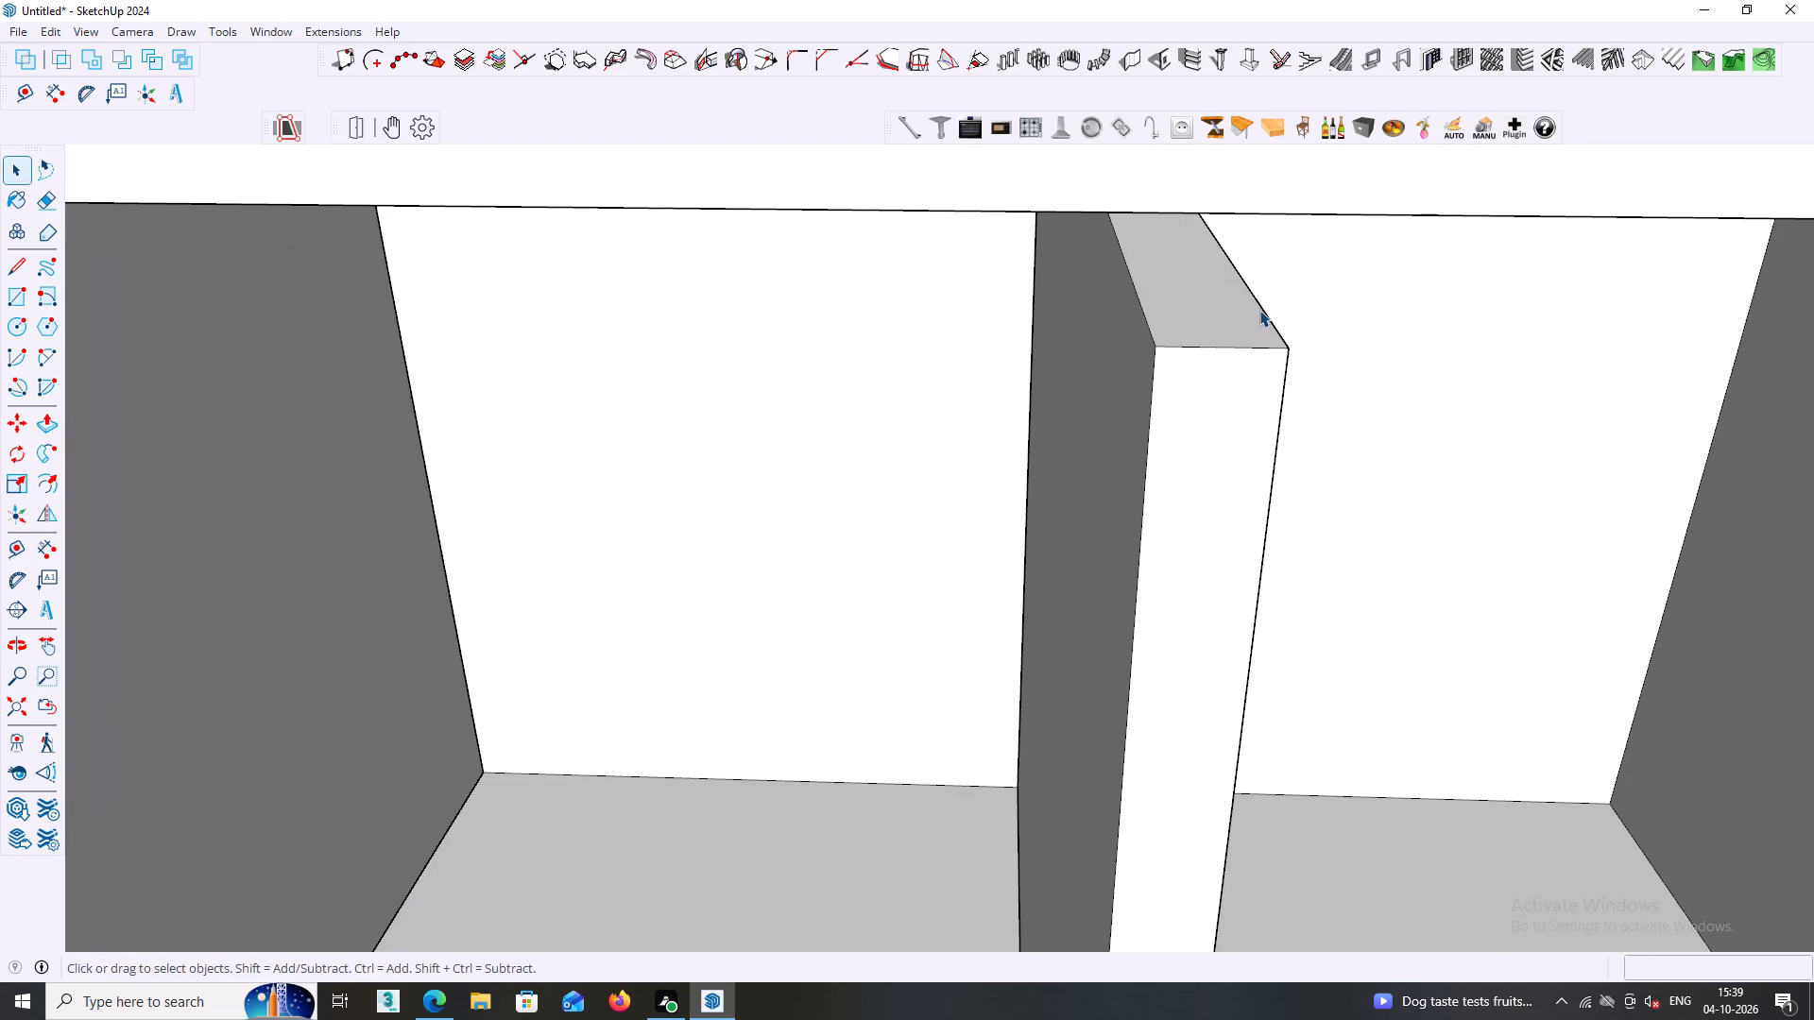
scroll(1259, 310, up, 2)
click(1229, 310)
double_click(1221, 313)
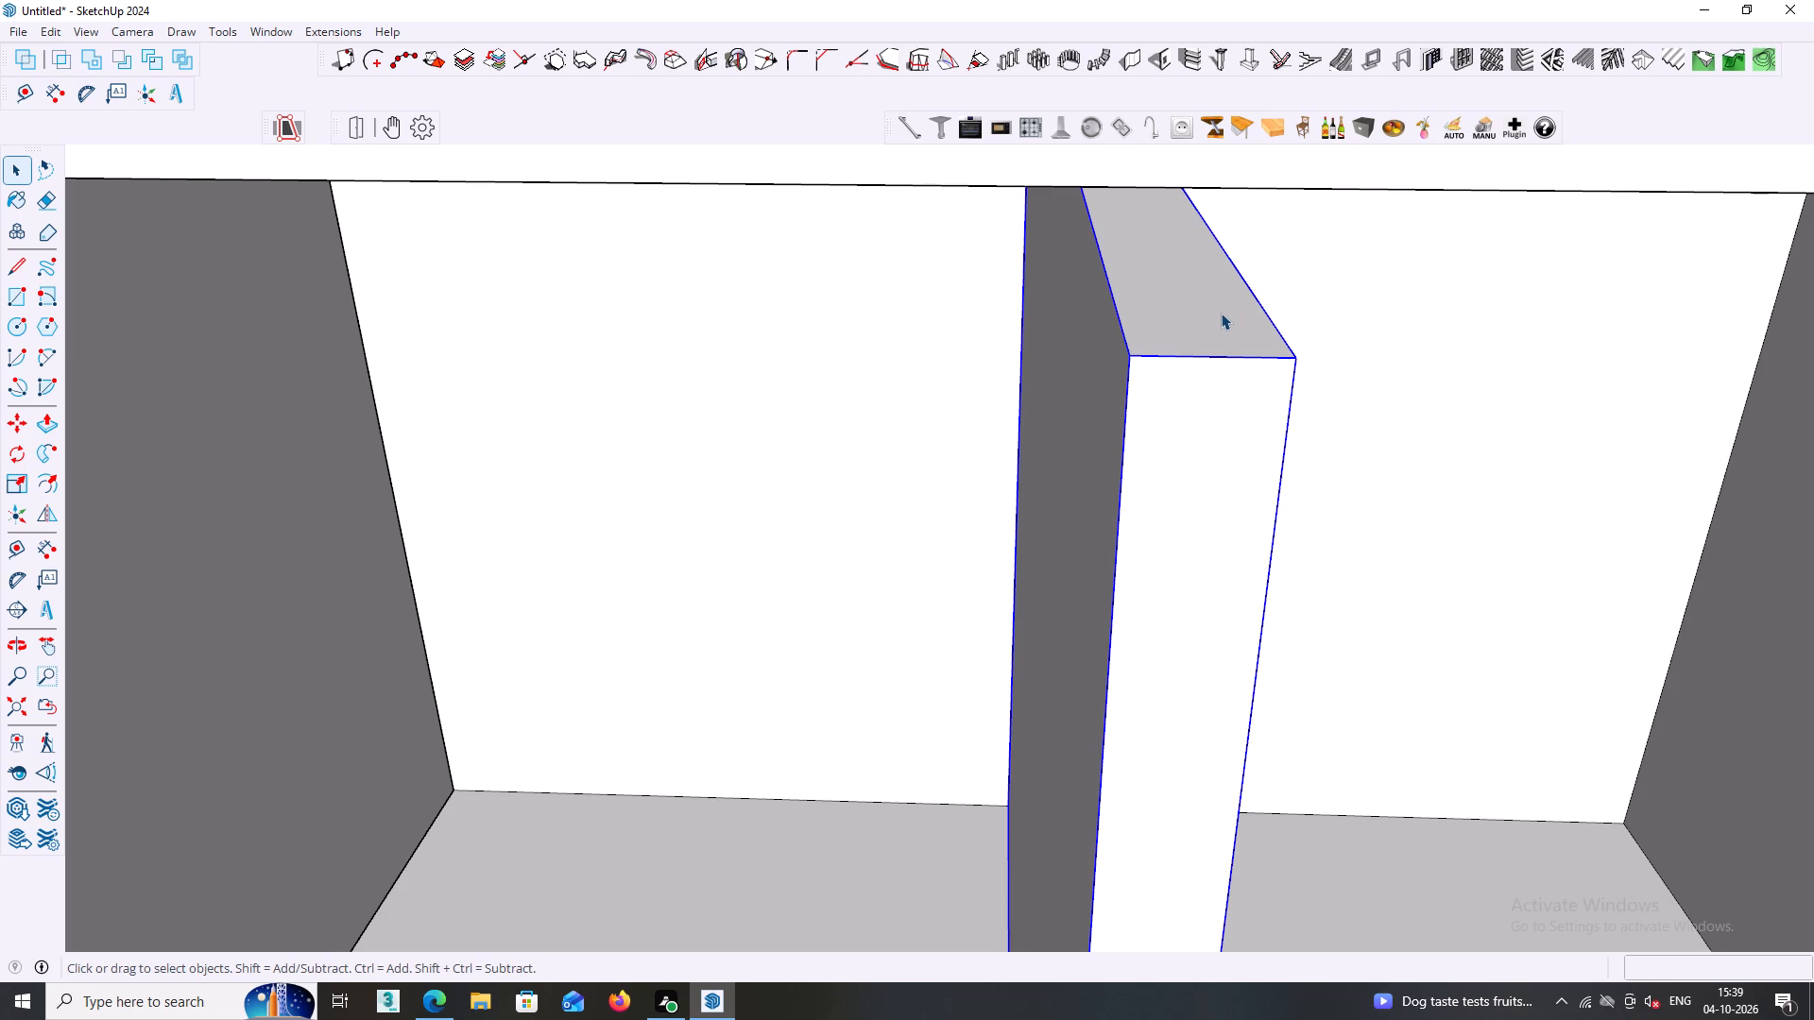
click(1221, 313)
click(1221, 313)
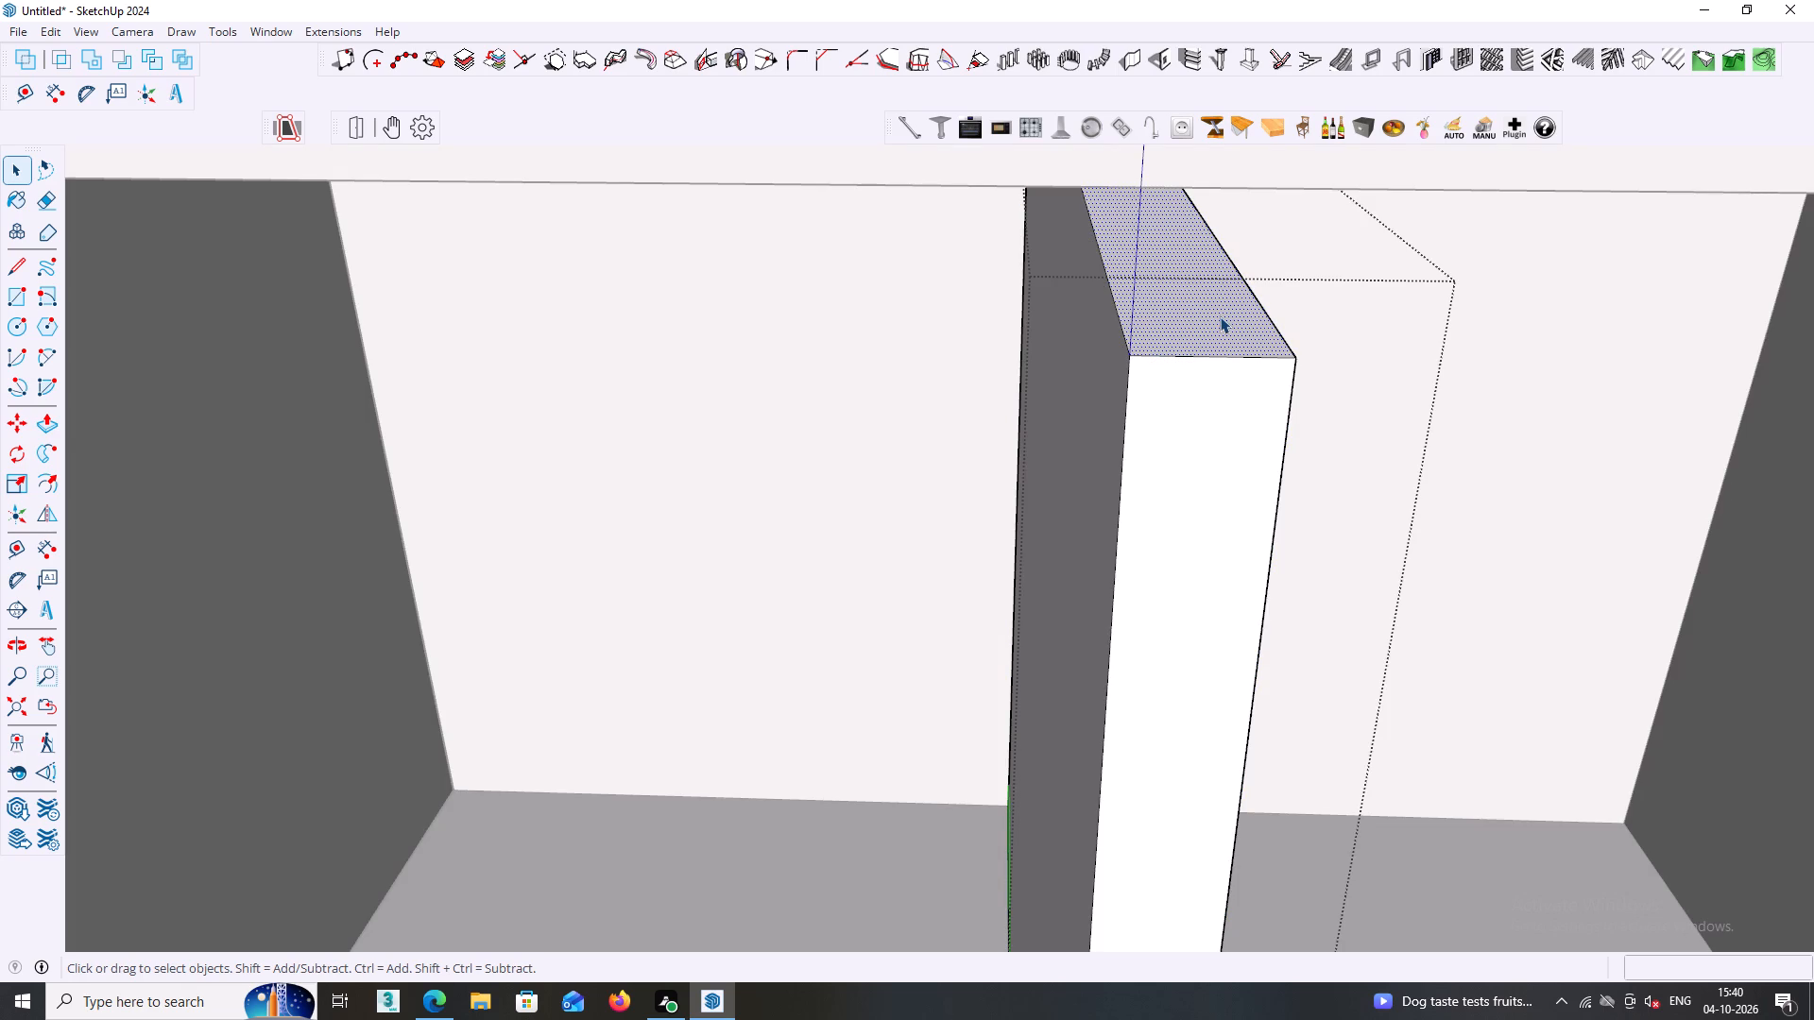
key(p)
click(1220, 316)
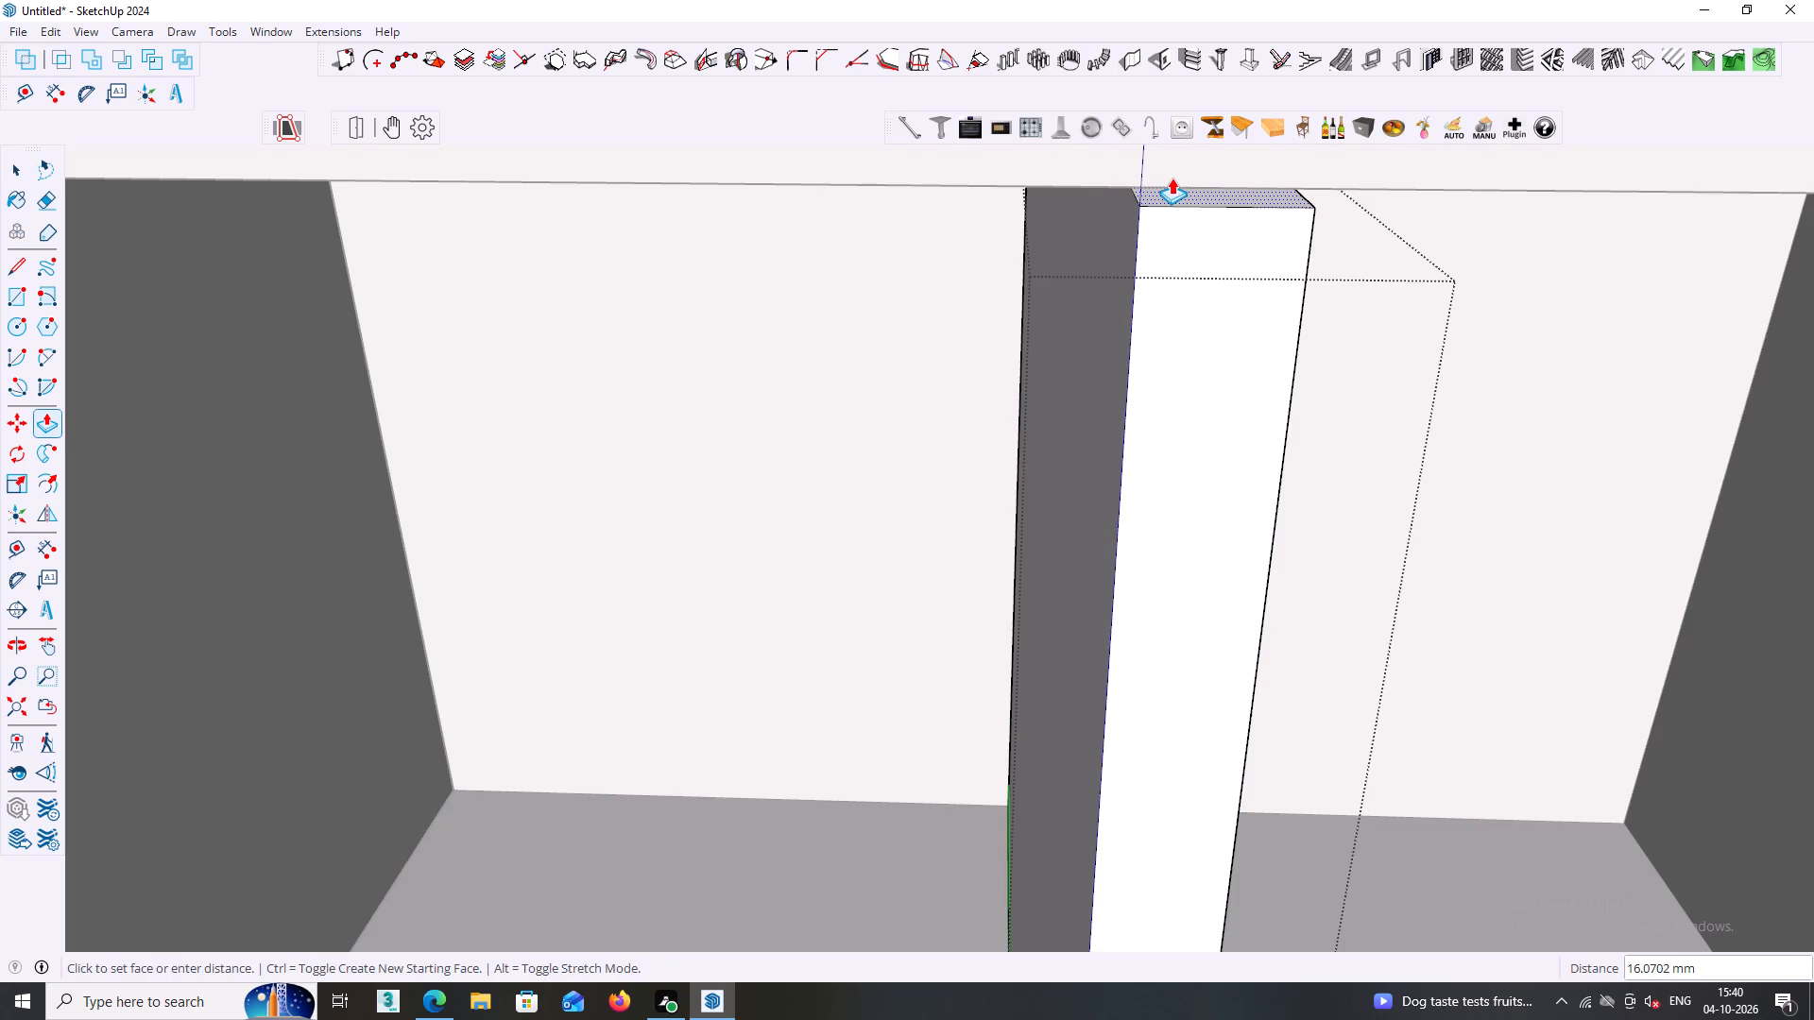
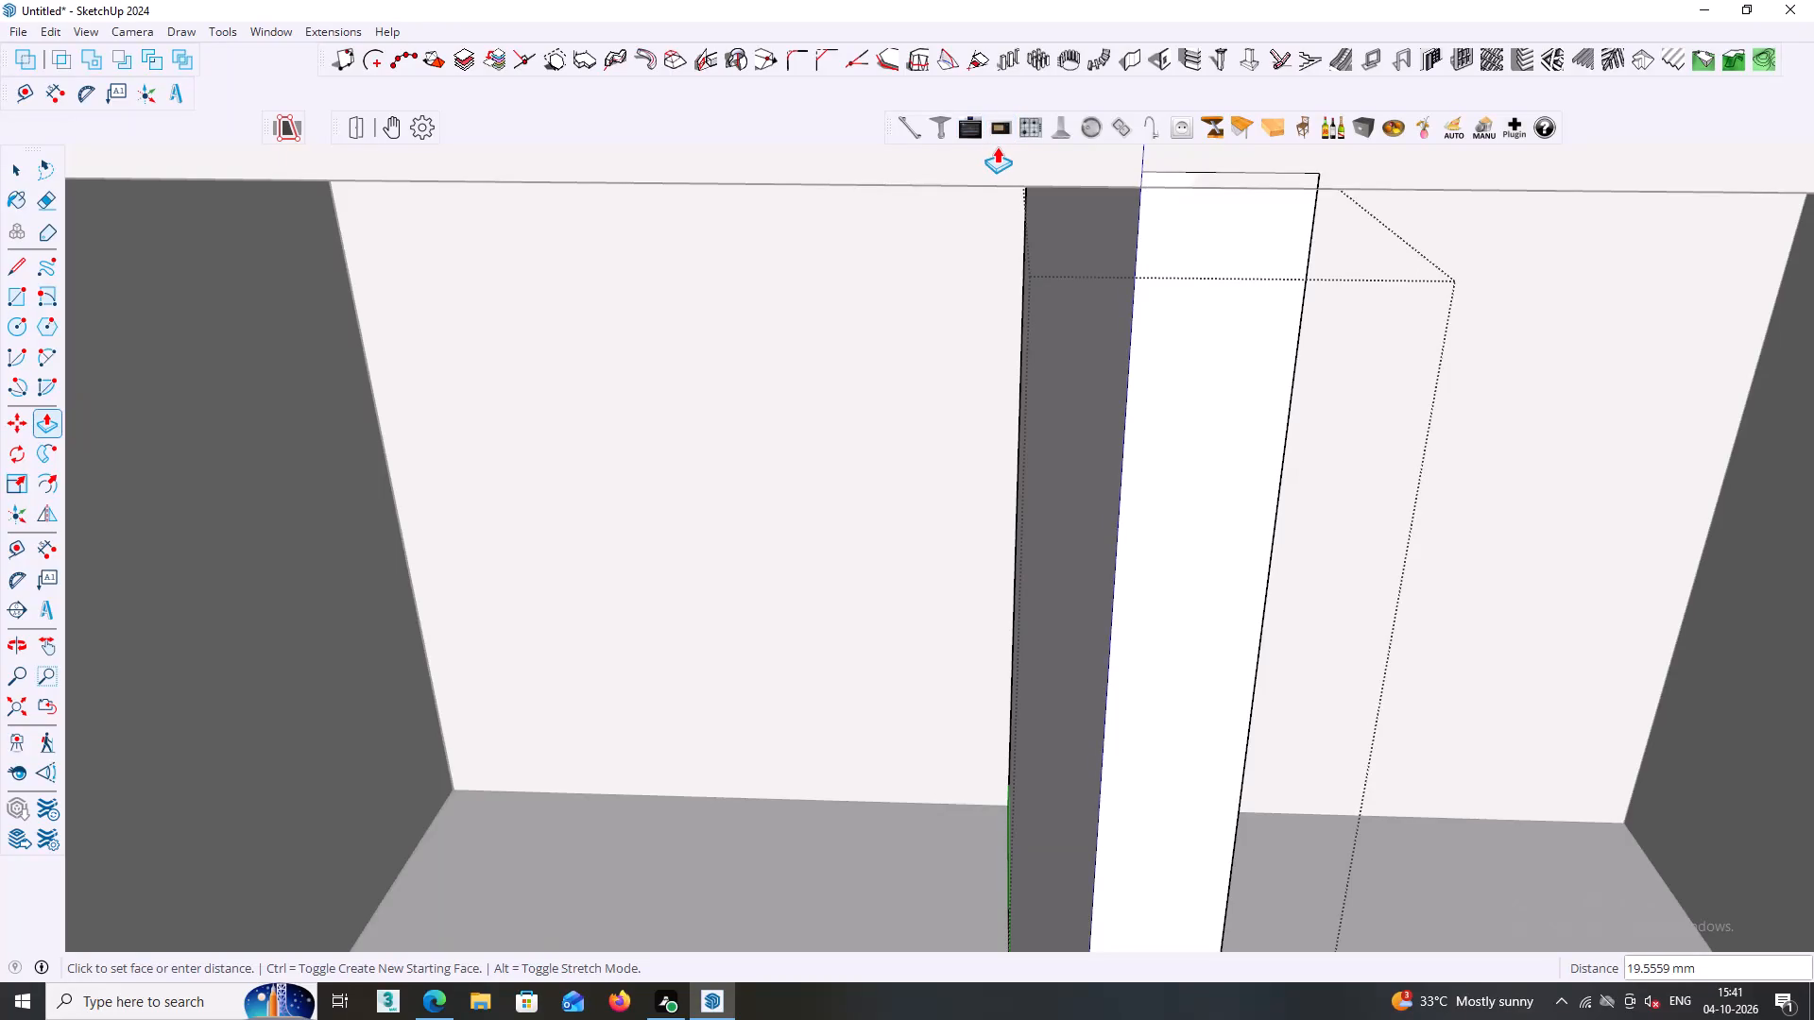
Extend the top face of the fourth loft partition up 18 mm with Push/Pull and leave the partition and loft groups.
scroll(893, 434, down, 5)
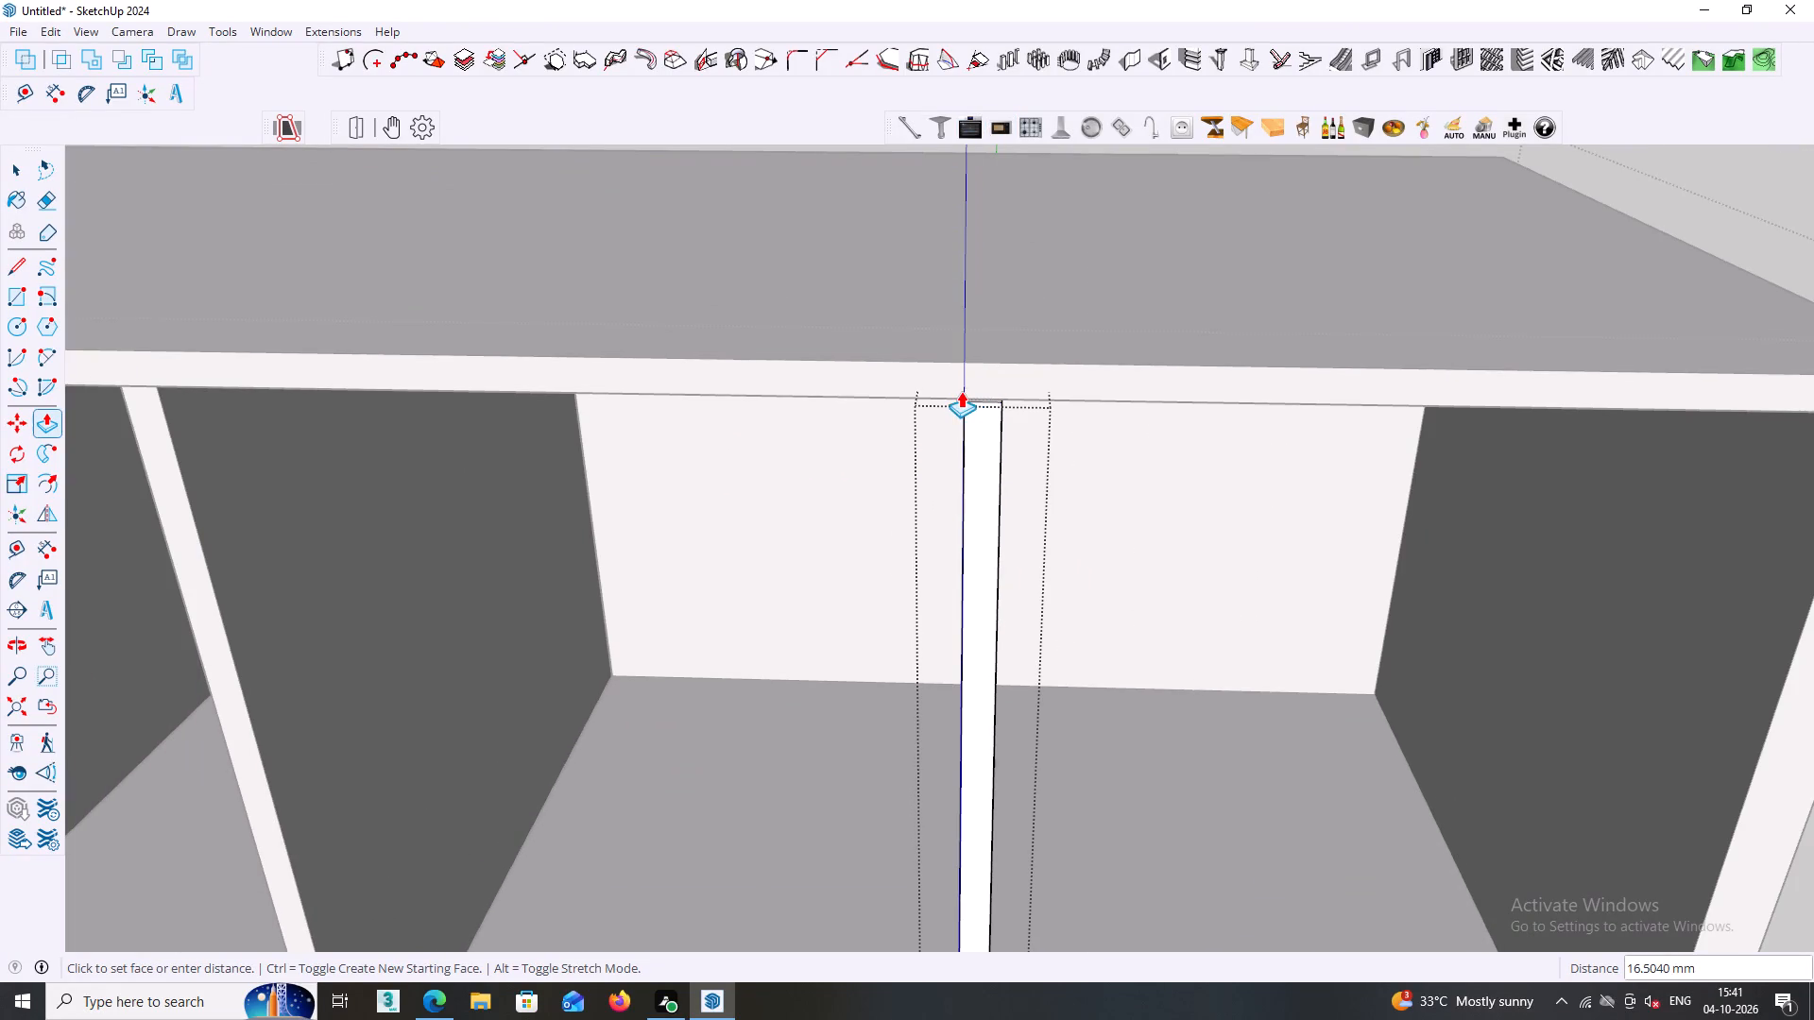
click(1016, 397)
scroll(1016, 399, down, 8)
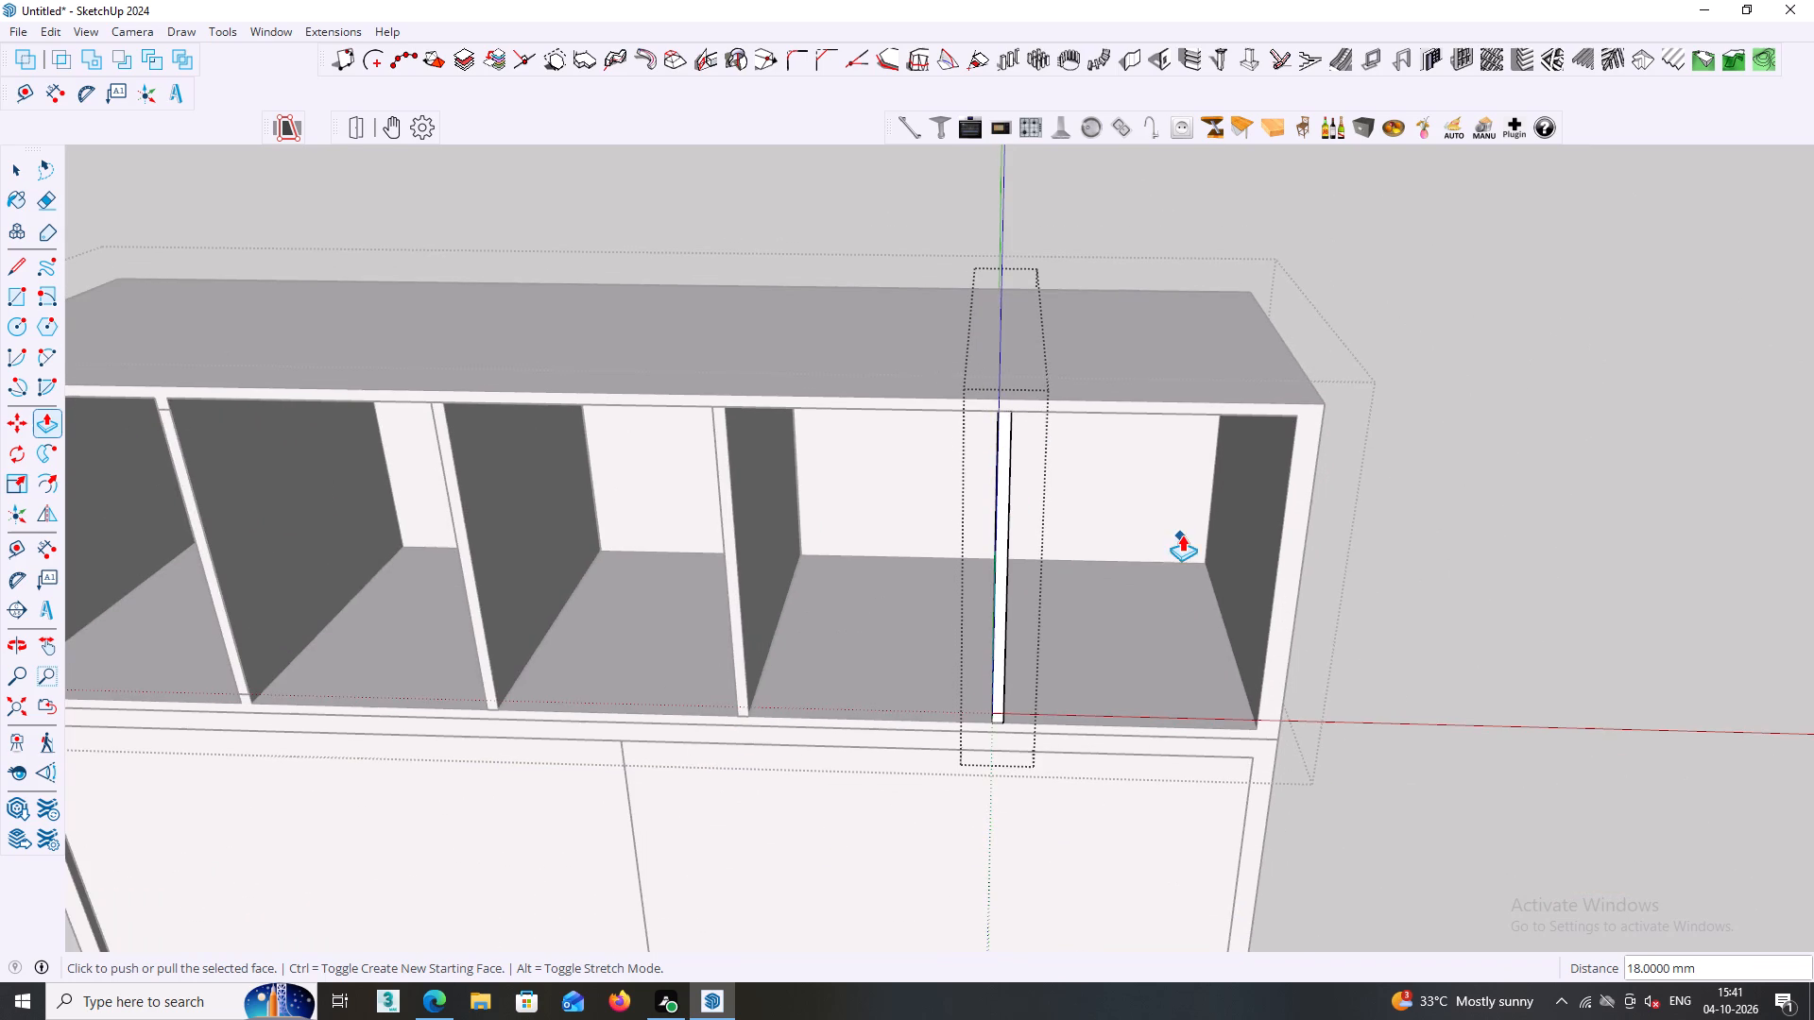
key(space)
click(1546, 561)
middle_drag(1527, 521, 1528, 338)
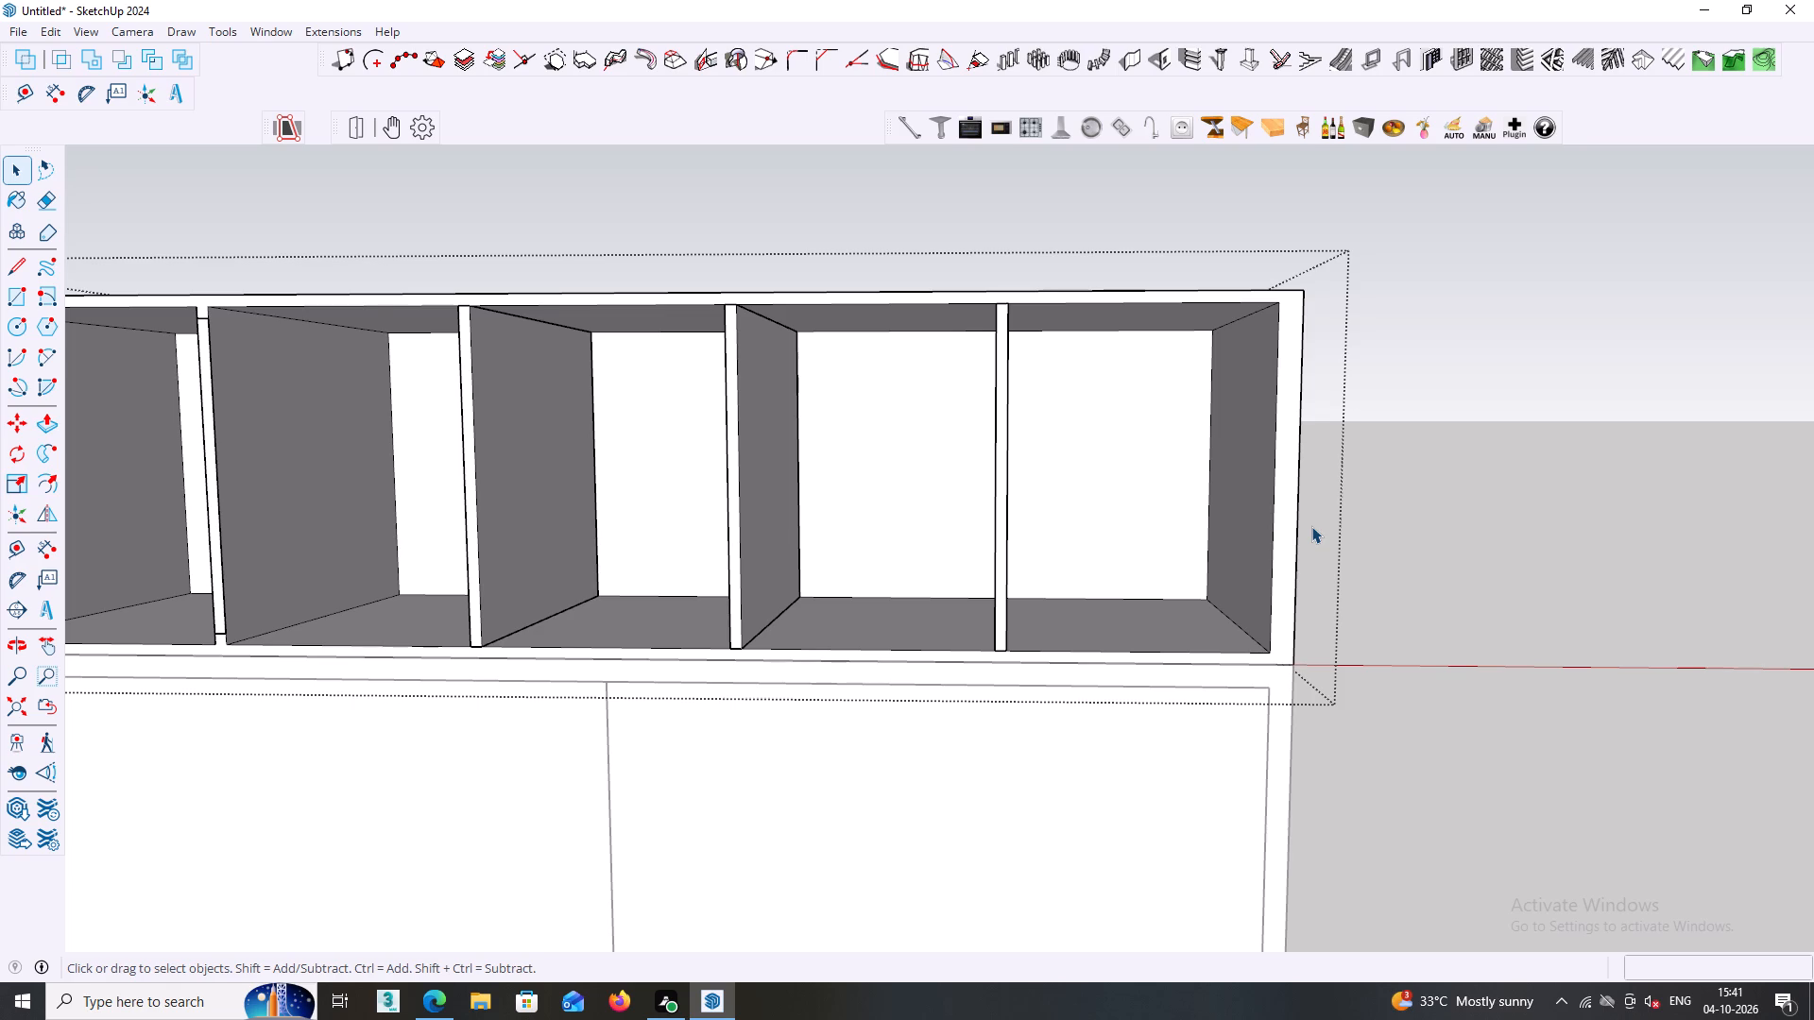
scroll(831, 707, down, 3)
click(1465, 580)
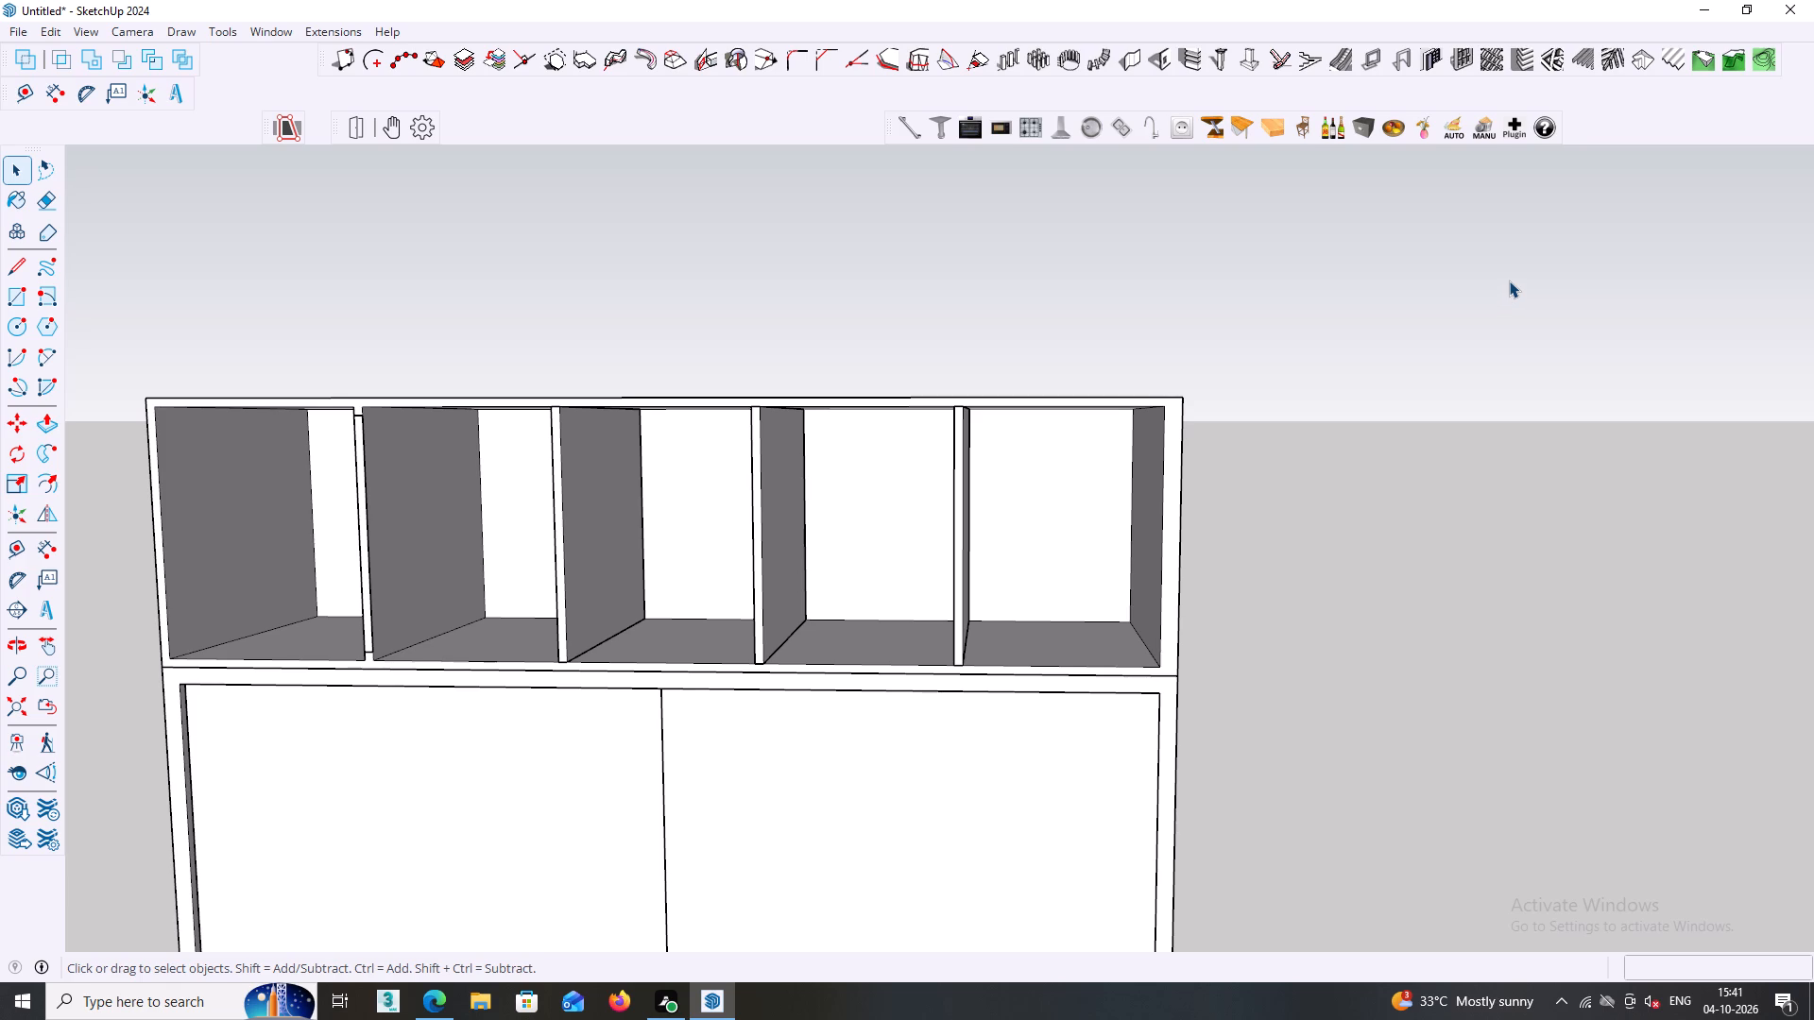
Examine the loft's five bays, checking how the partitions meet the top, bottom and side panels from several angles.
scroll(1285, 306, down, 3)
middle_drag(808, 633, 902, 629)
scroll(871, 563, up, 3)
middle_drag(967, 541, 1097, 612)
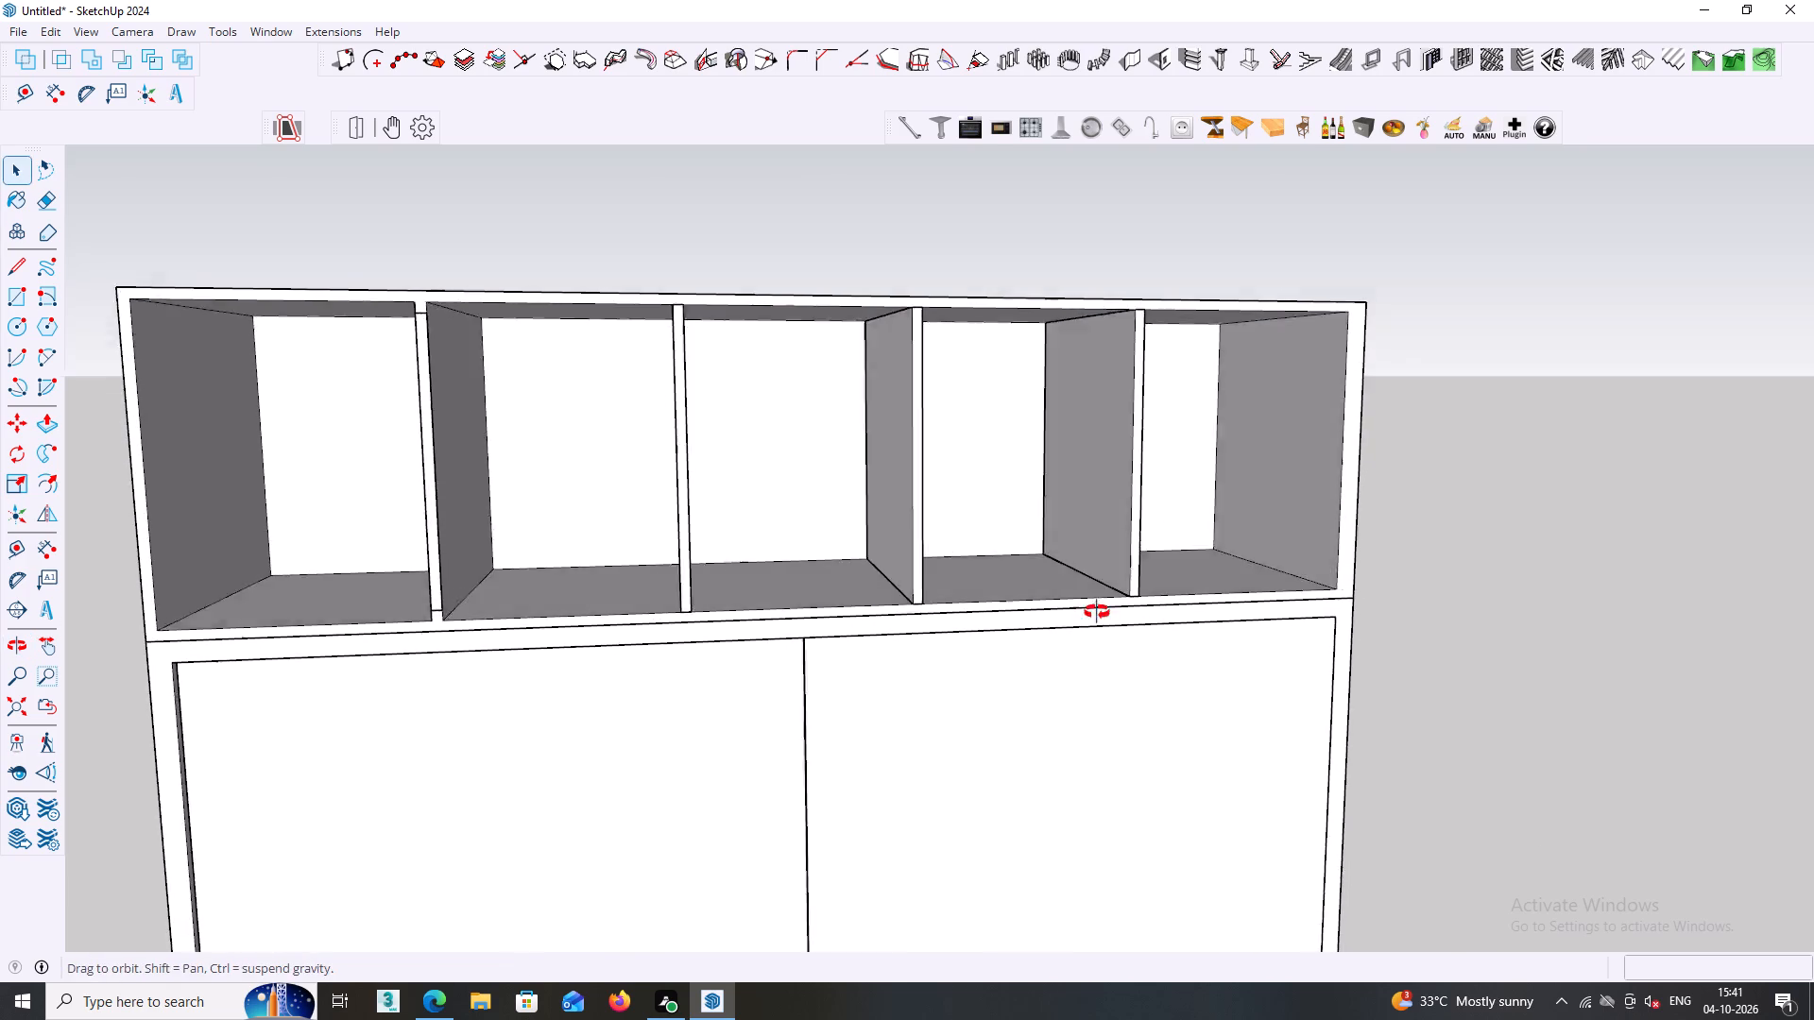
middle_drag(1097, 612, 1133, 623)
scroll(1431, 457, up, 2)
middle_drag(1378, 463, 1309, 442)
scroll(1120, 483, down, 3)
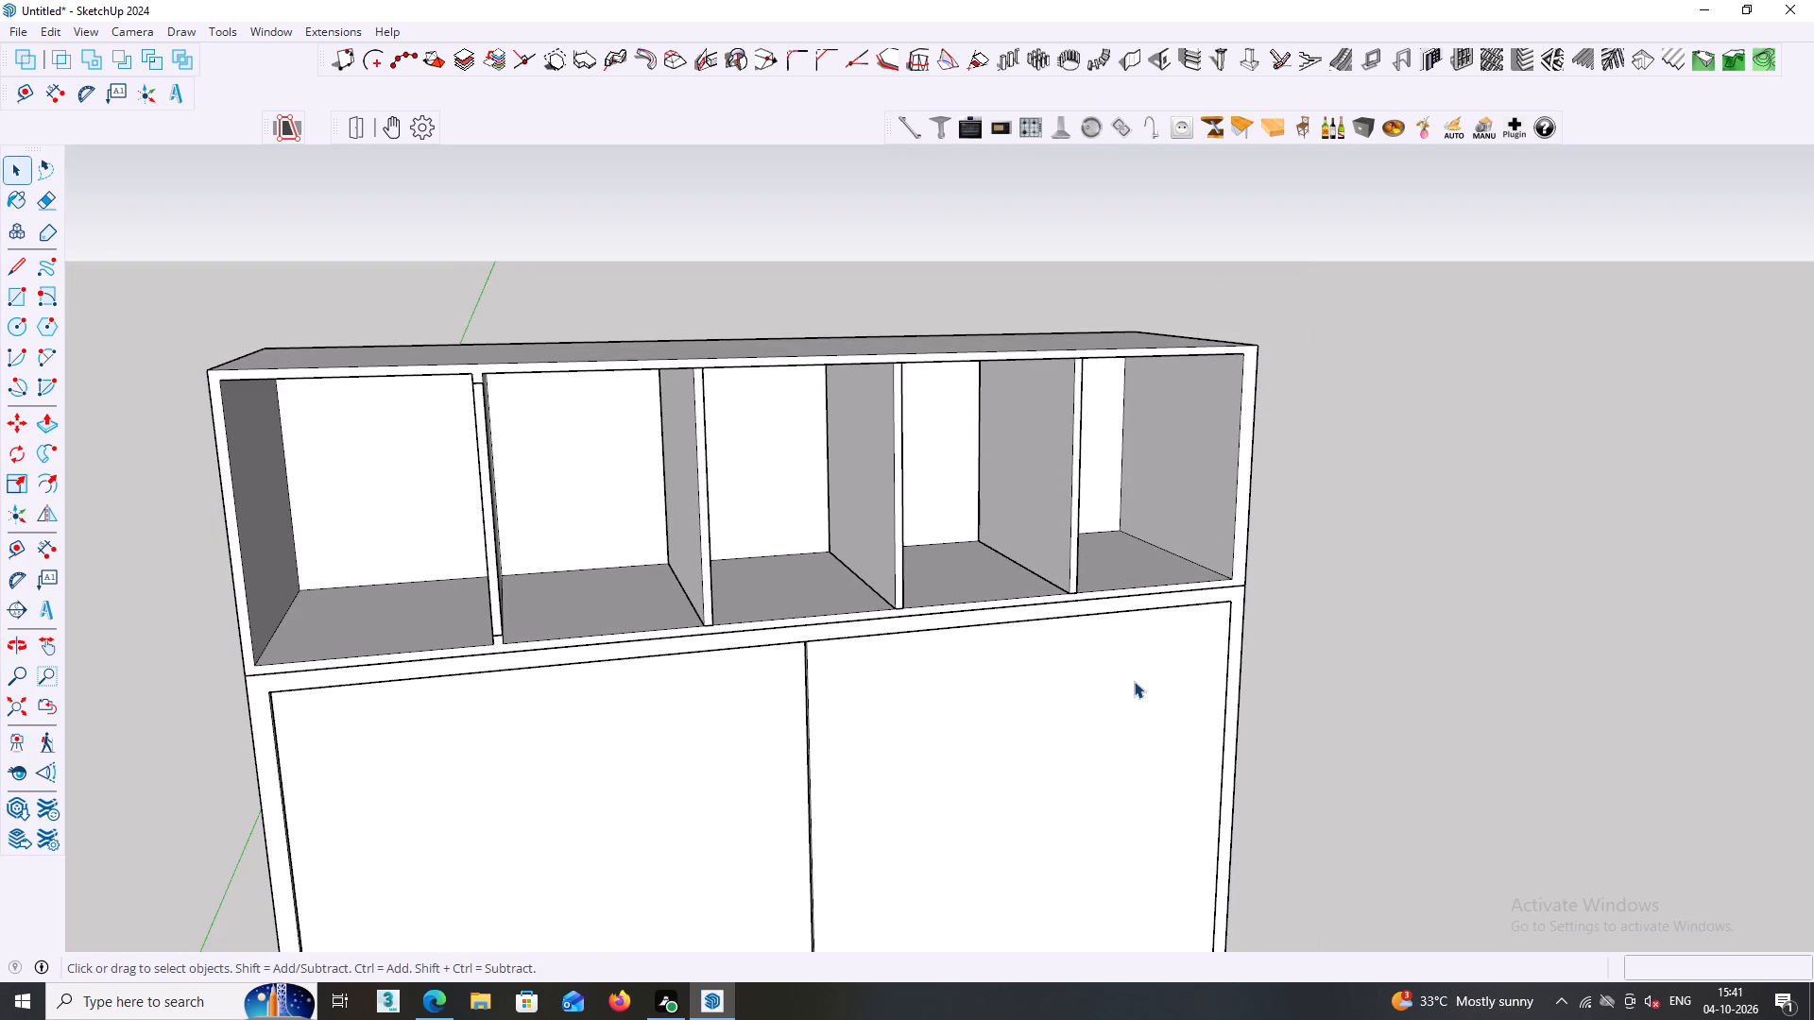
shift+middle_drag(1170, 658, 1442, 606)
middle_drag(805, 635, 711, 582)
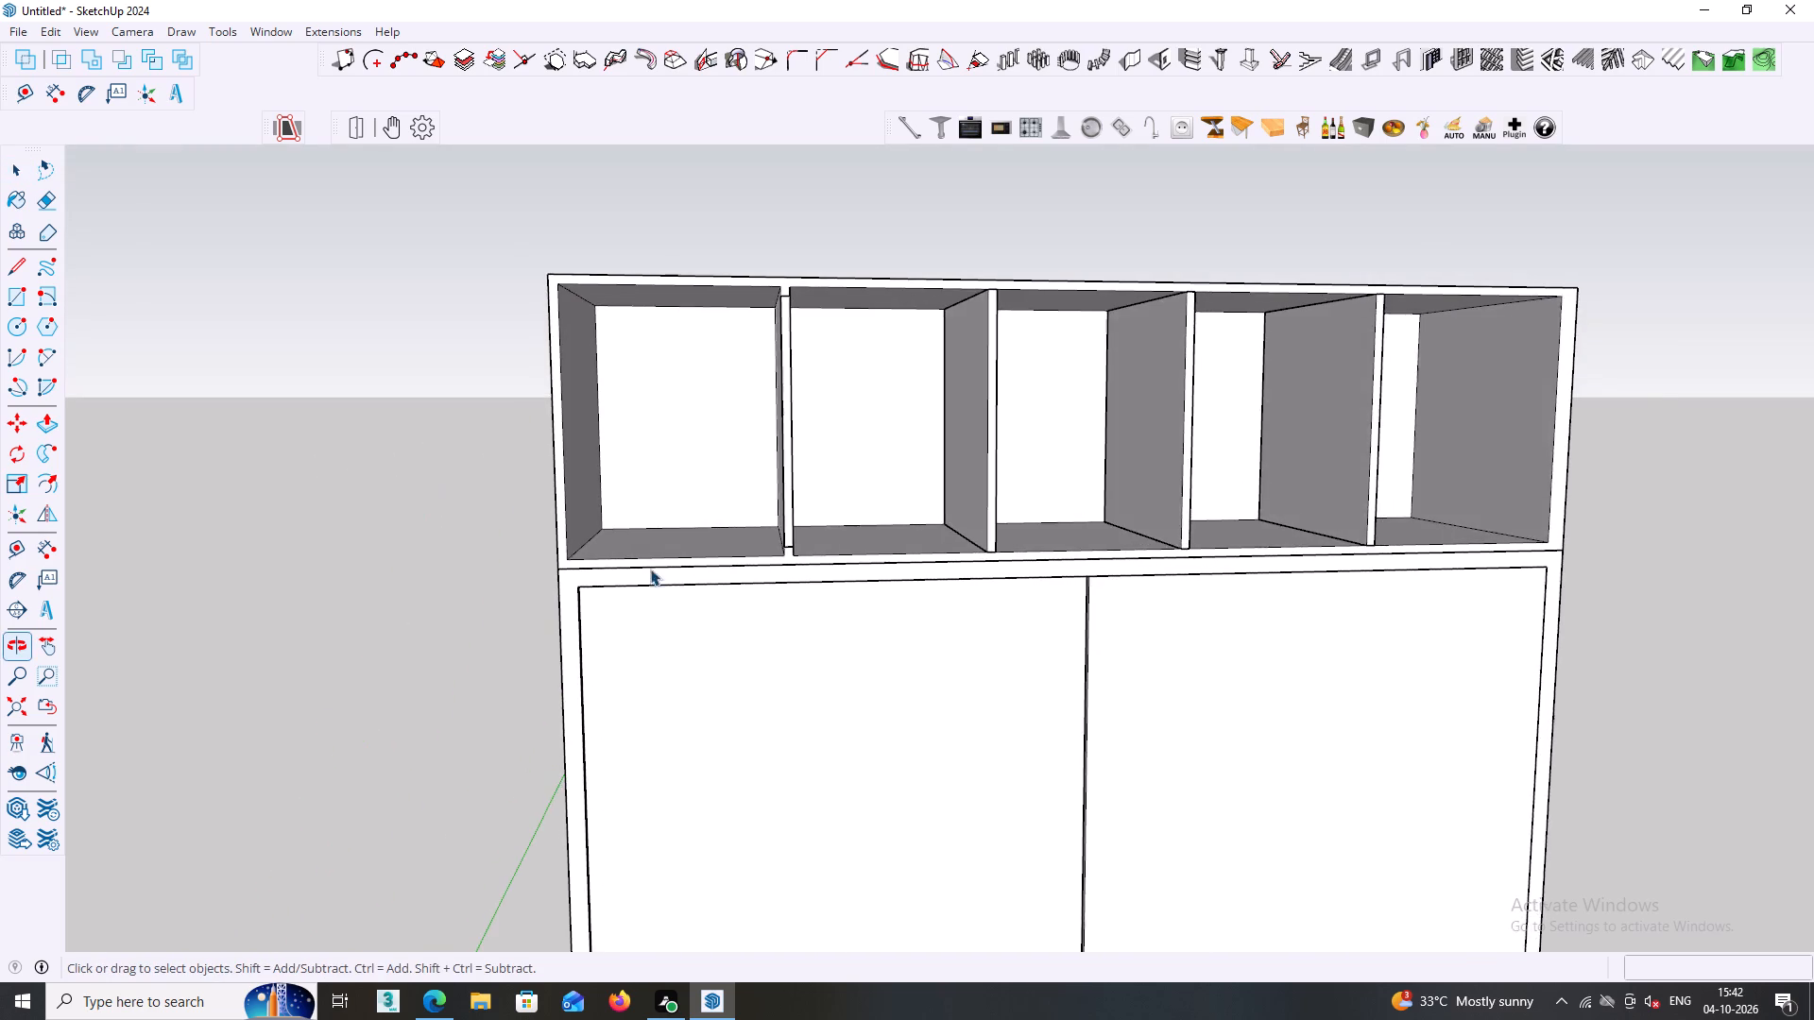
scroll(623, 556, up, 3)
middle_drag(573, 547, 526, 540)
middle_drag(1024, 570, 1092, 577)
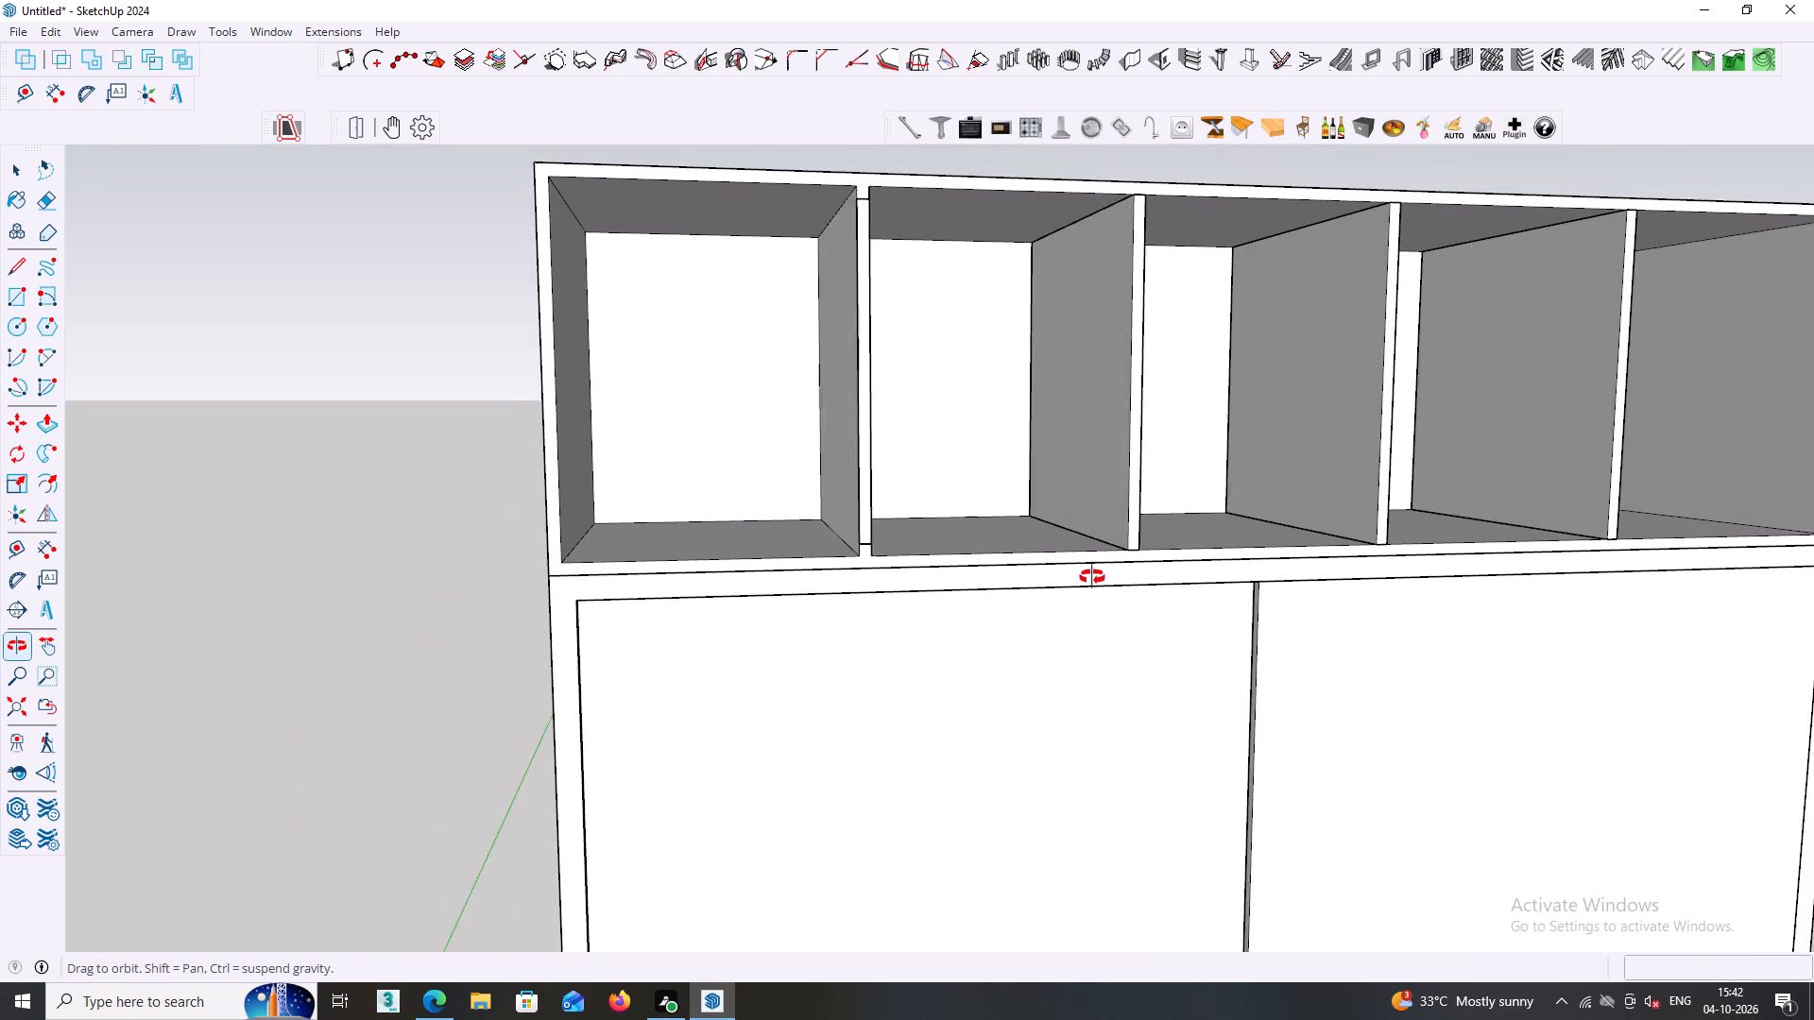
middle_drag(1092, 577, 1094, 577)
shift+middle_drag(1157, 584, 599, 521)
shift+middle_click(897, 565)
shift+middle_drag(1121, 551, 979, 563)
scroll(1155, 474, up, 3)
middle_drag(1192, 444, 1204, 544)
scroll(1194, 513, up, 2)
middle_click(1195, 506)
scroll(1203, 502, down, 7)
middle_click(1218, 493)
middle_drag(1228, 489, 1230, 581)
scroll(1192, 518, up, 3)
middle_drag(1214, 496, 1200, 459)
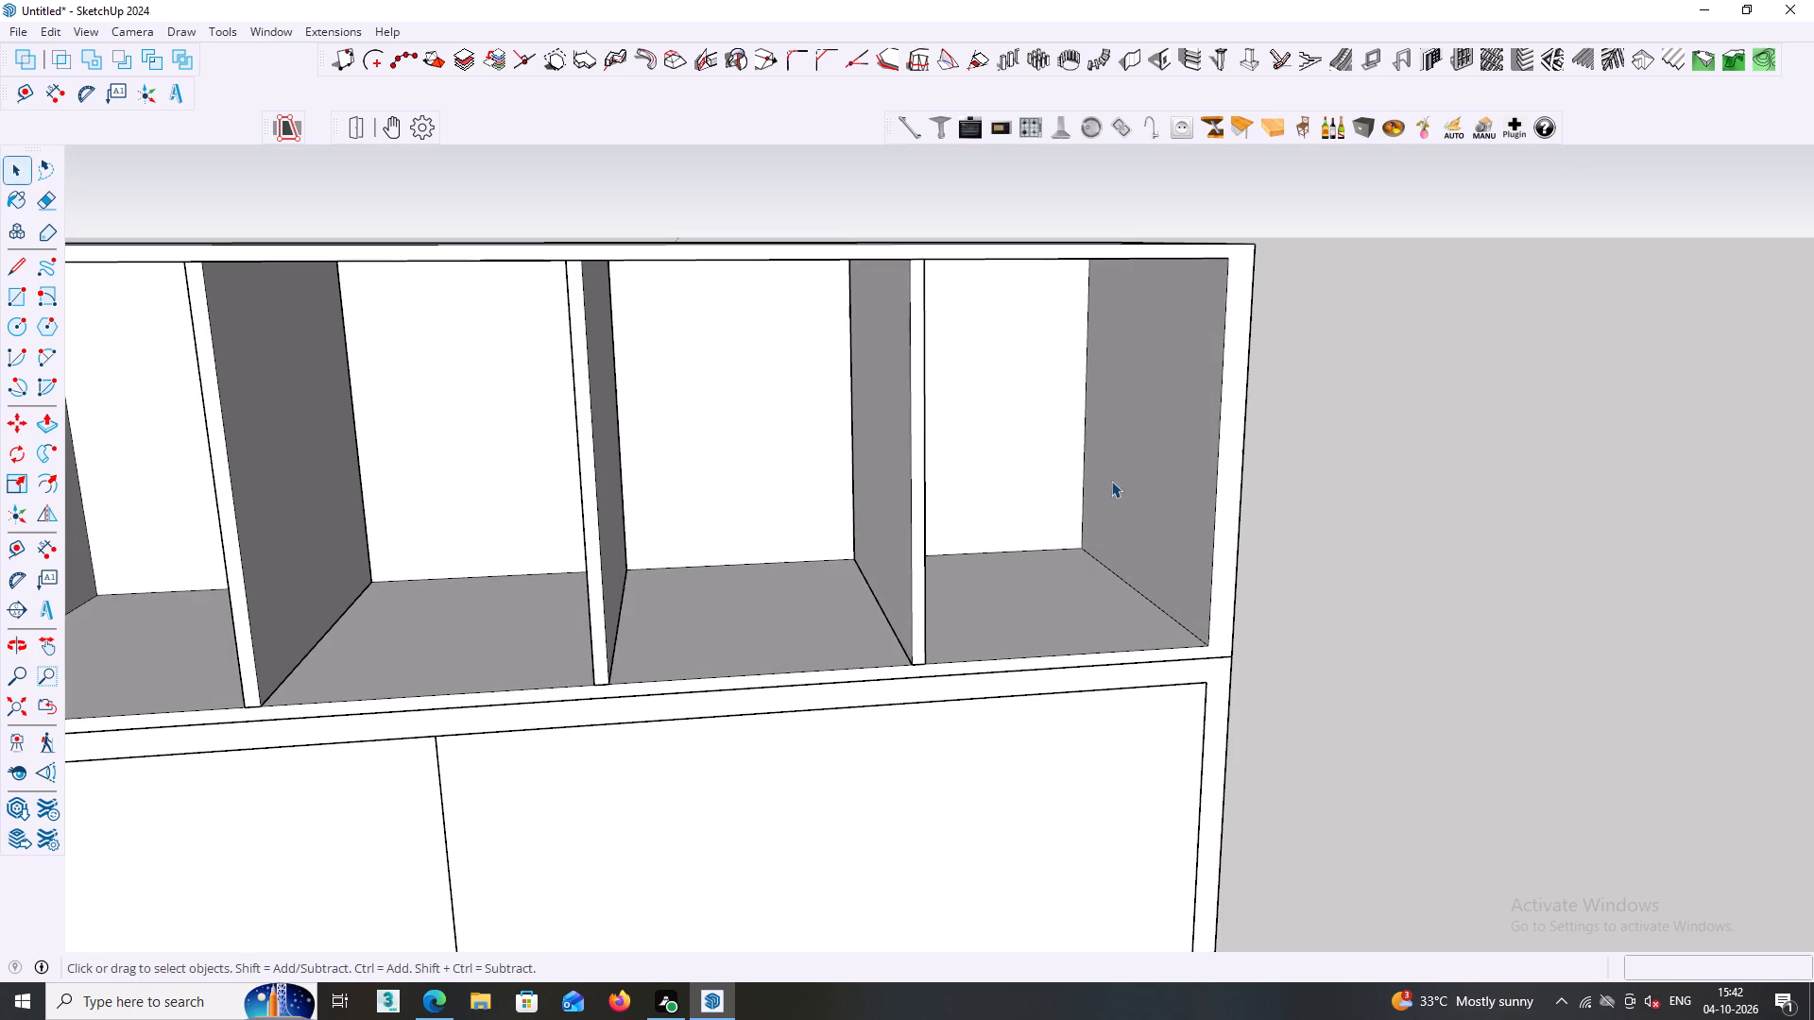
scroll(1103, 479, down, 2)
shift+middle_drag(1124, 498, 1370, 500)
middle_drag(1378, 413, 1308, 403)
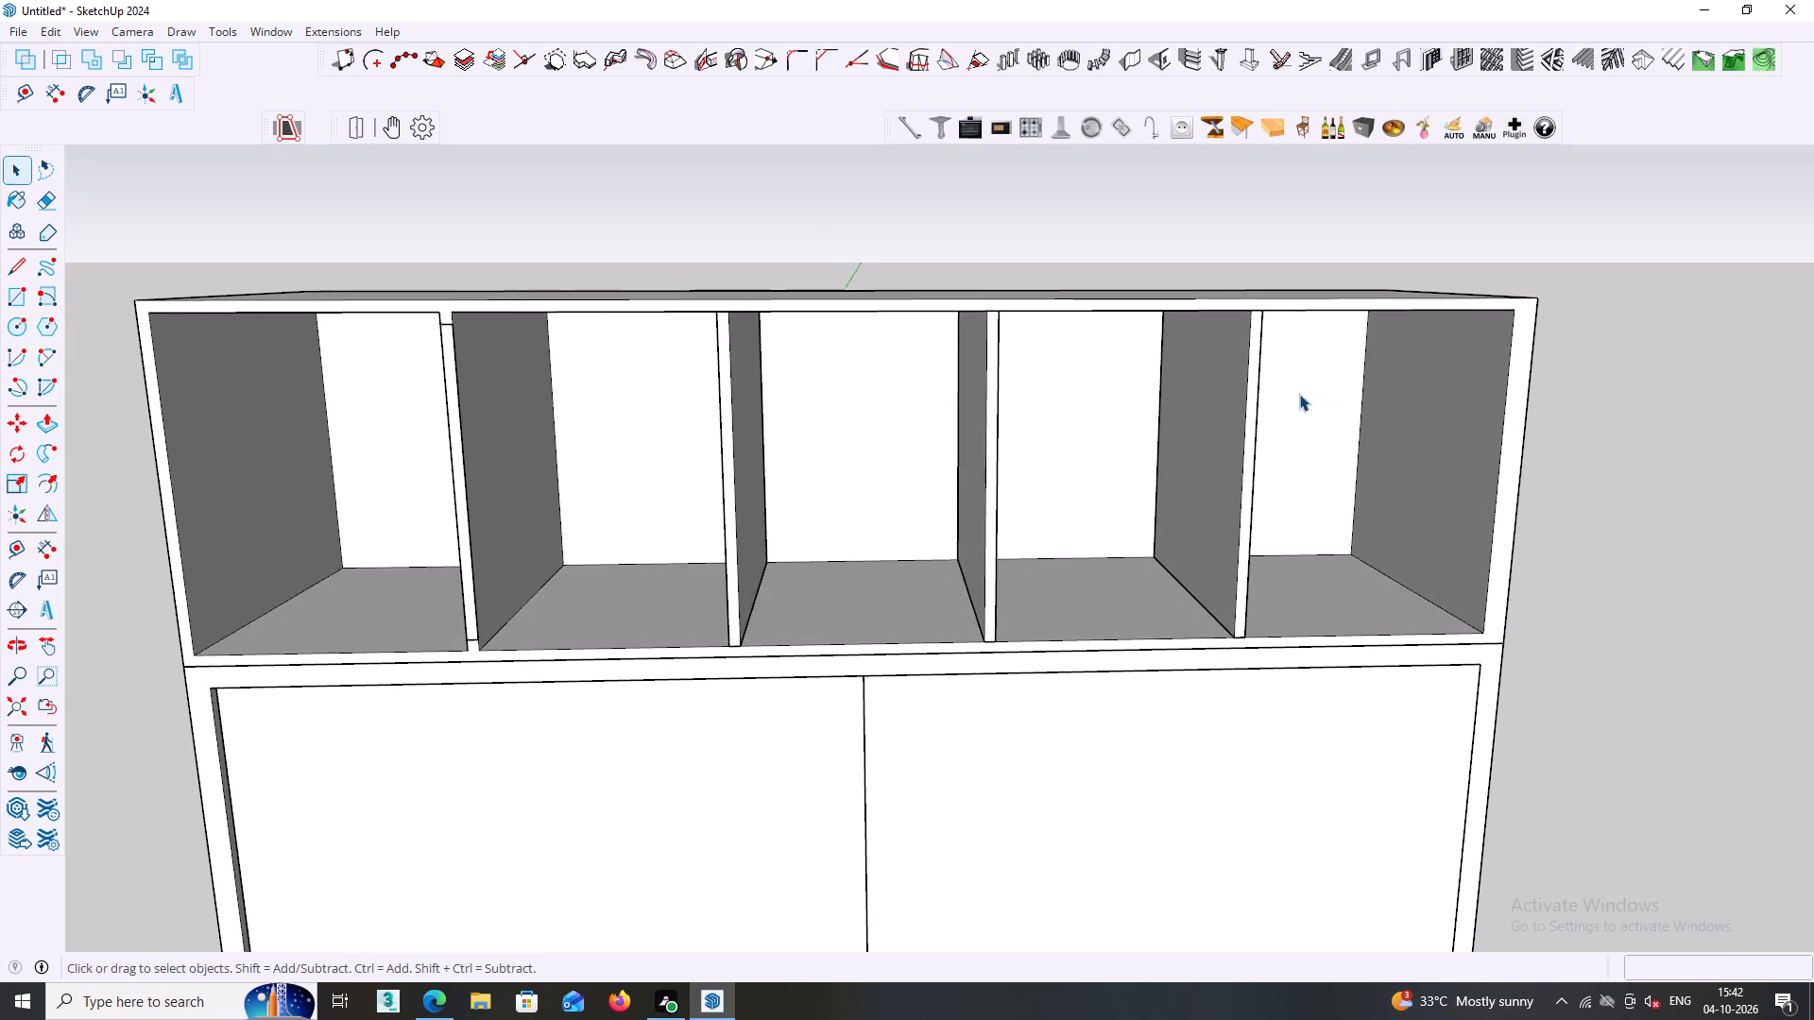
scroll(1299, 394, down, 3)
scroll(1437, 432, up, 1)
middle_drag(1437, 433, 1409, 436)
scroll(1375, 489, up, 2)
click(1440, 473)
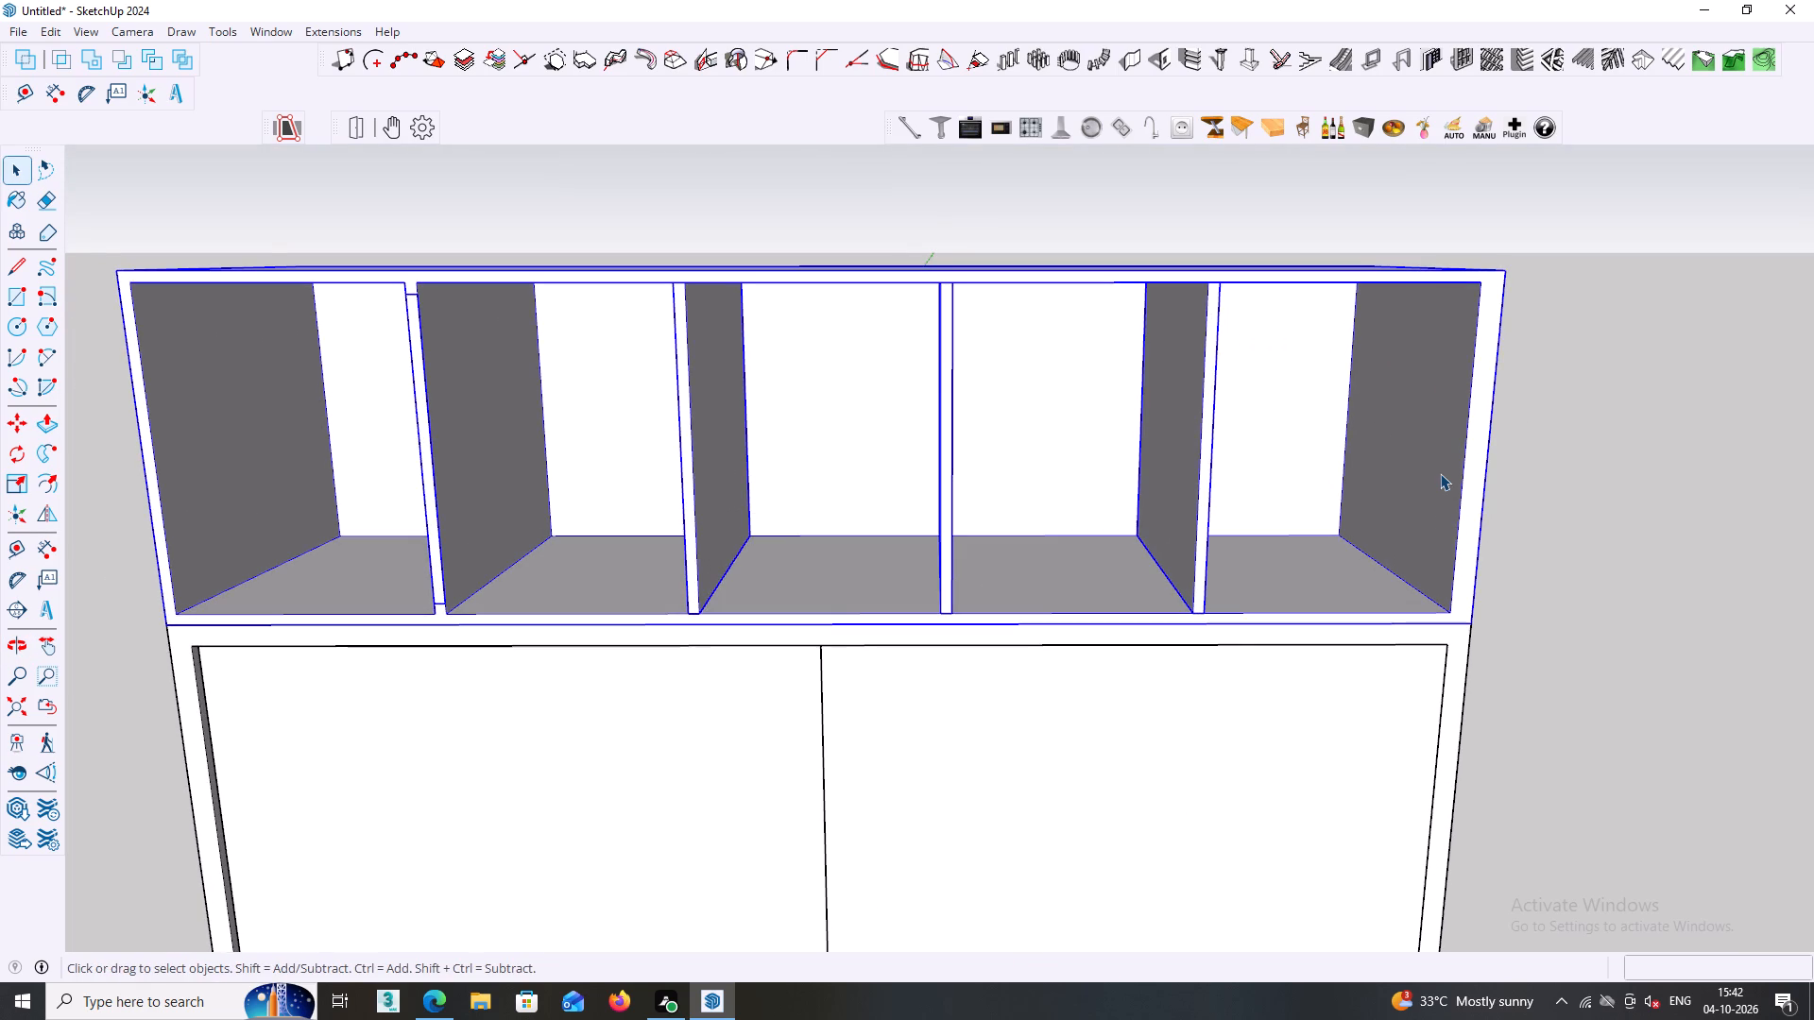
click(1440, 473)
scroll(1404, 485, down, 1)
middle_drag(1408, 514, 1433, 467)
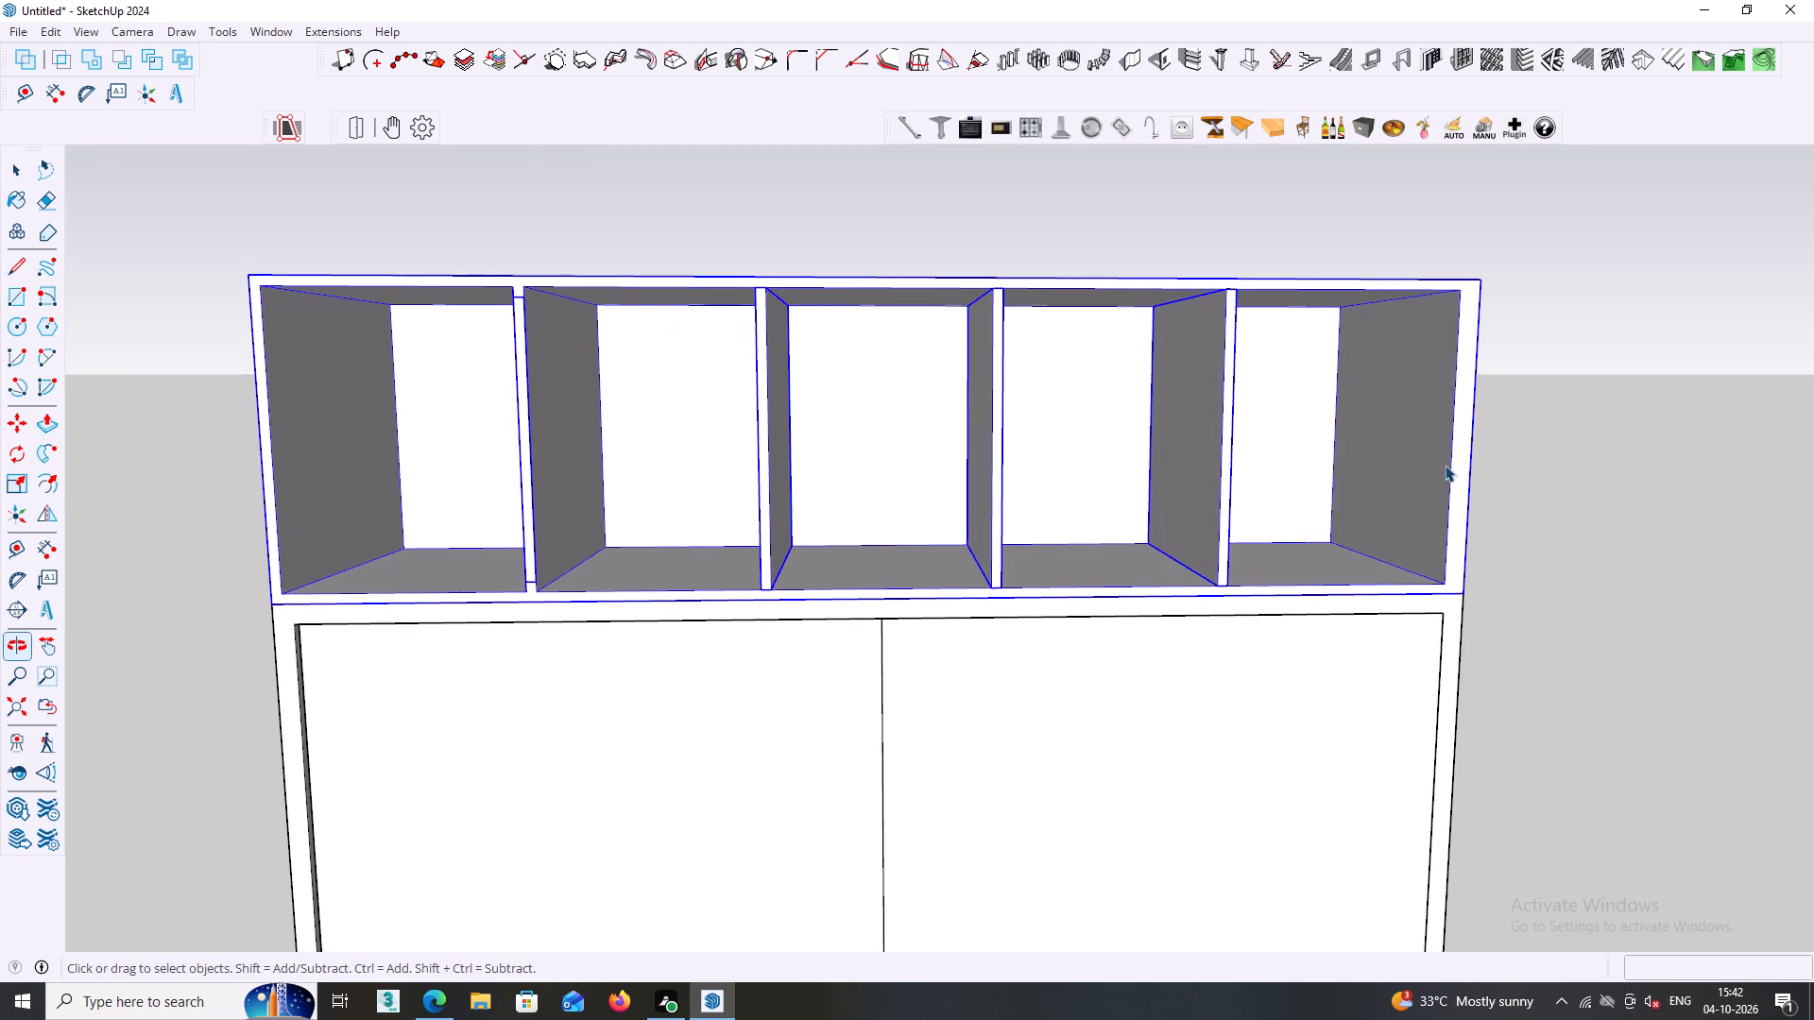
scroll(1447, 459, up, 1)
middle_drag(1447, 459, 1498, 458)
shift+middle_drag(1498, 458, 1360, 423)
scroll(1358, 431, down, 7)
middle_drag(1357, 445, 1343, 460)
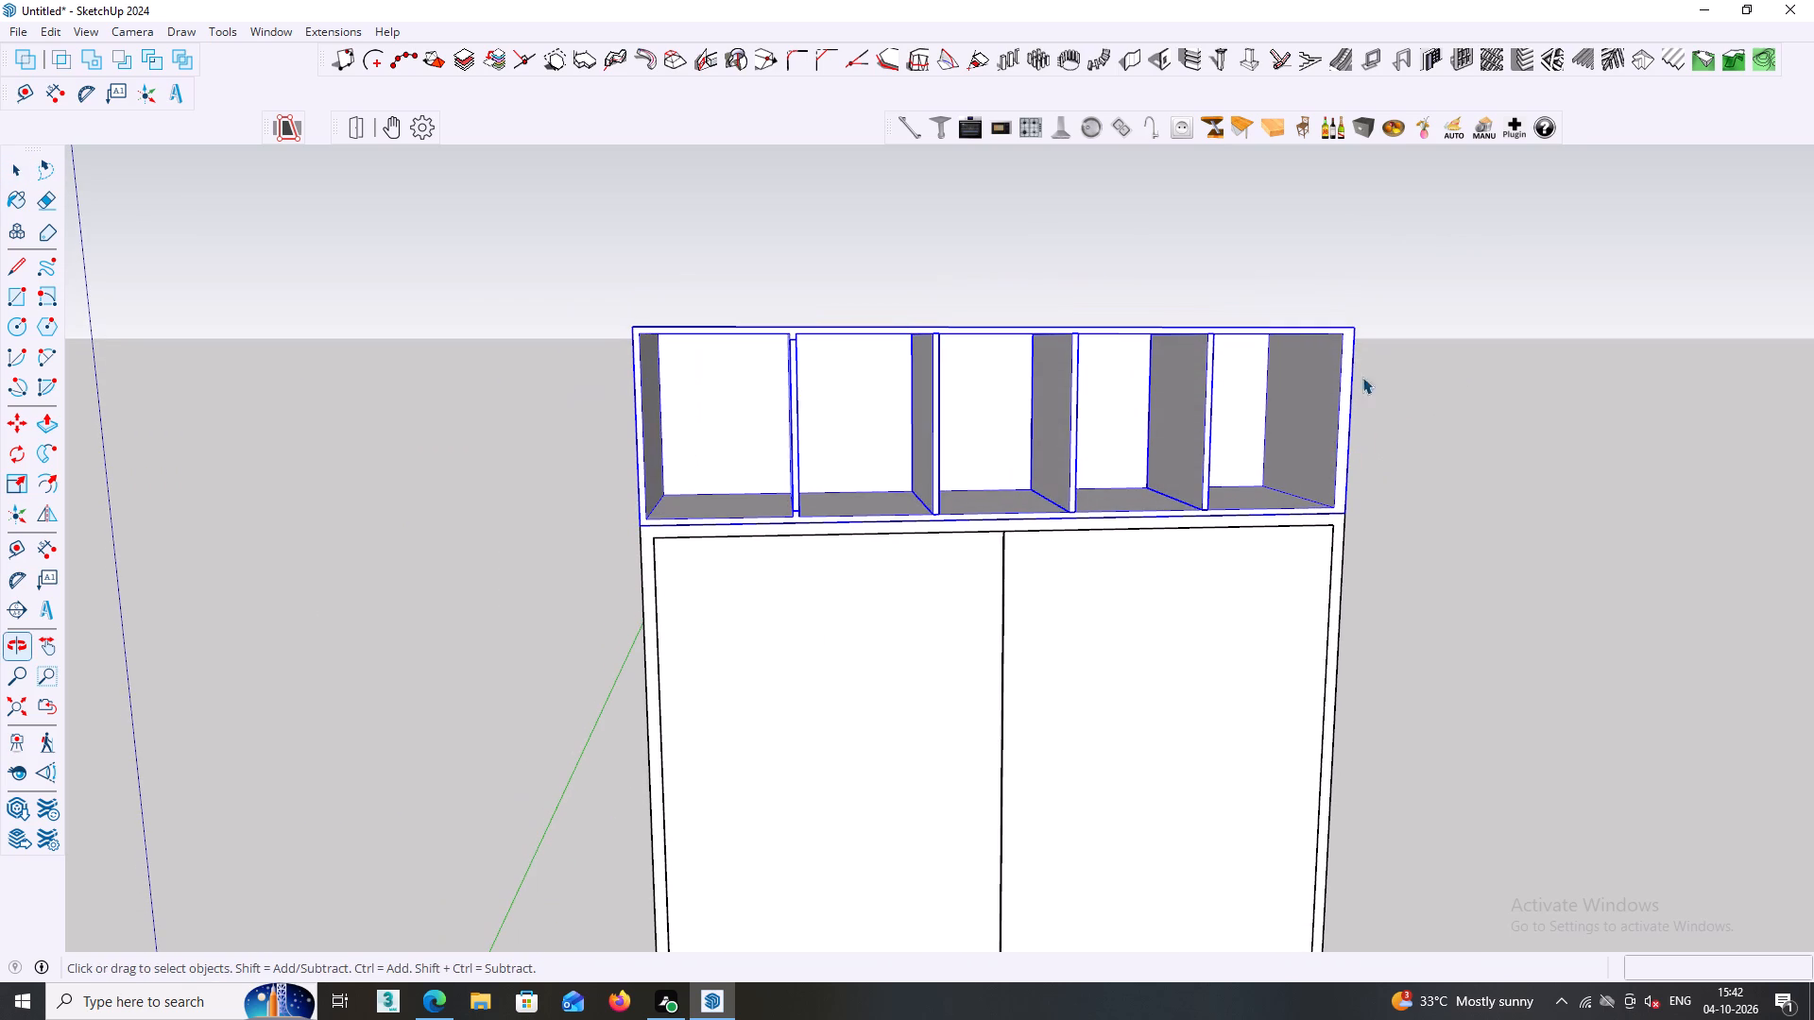
scroll(1155, 407, up, 2)
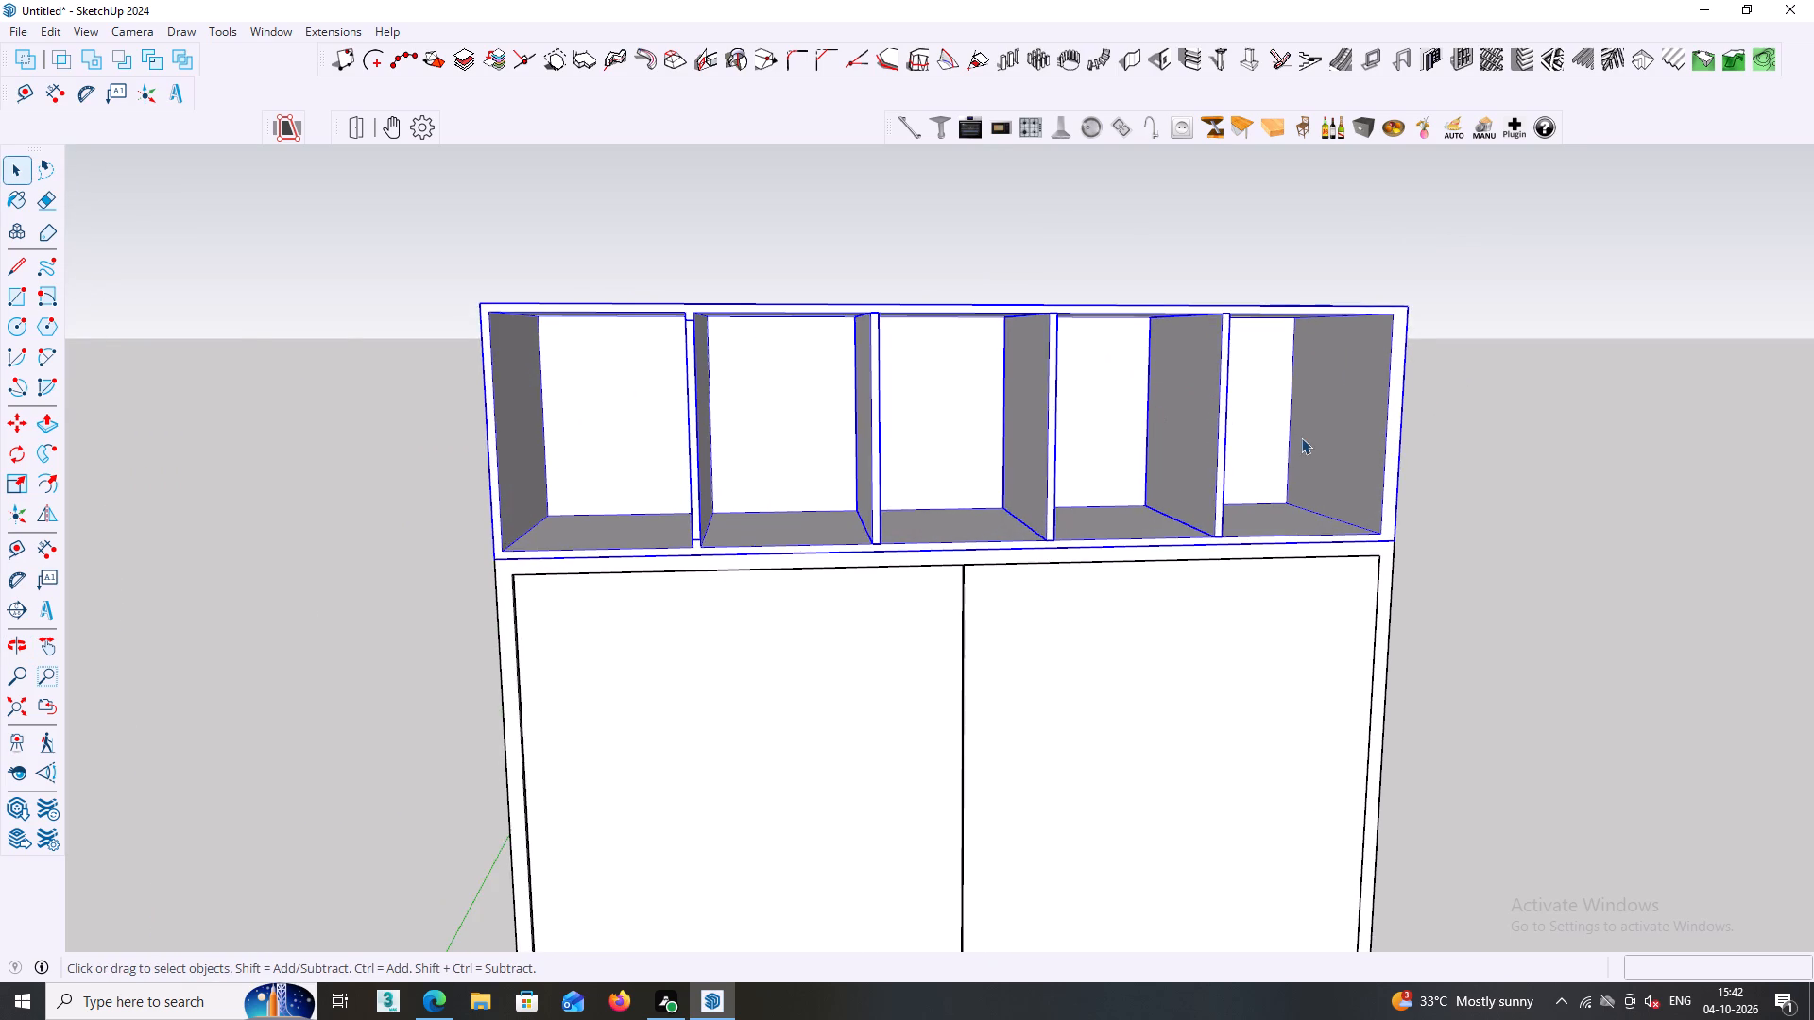
scroll(1298, 430, up, 3)
scroll(1285, 442, down, 2)
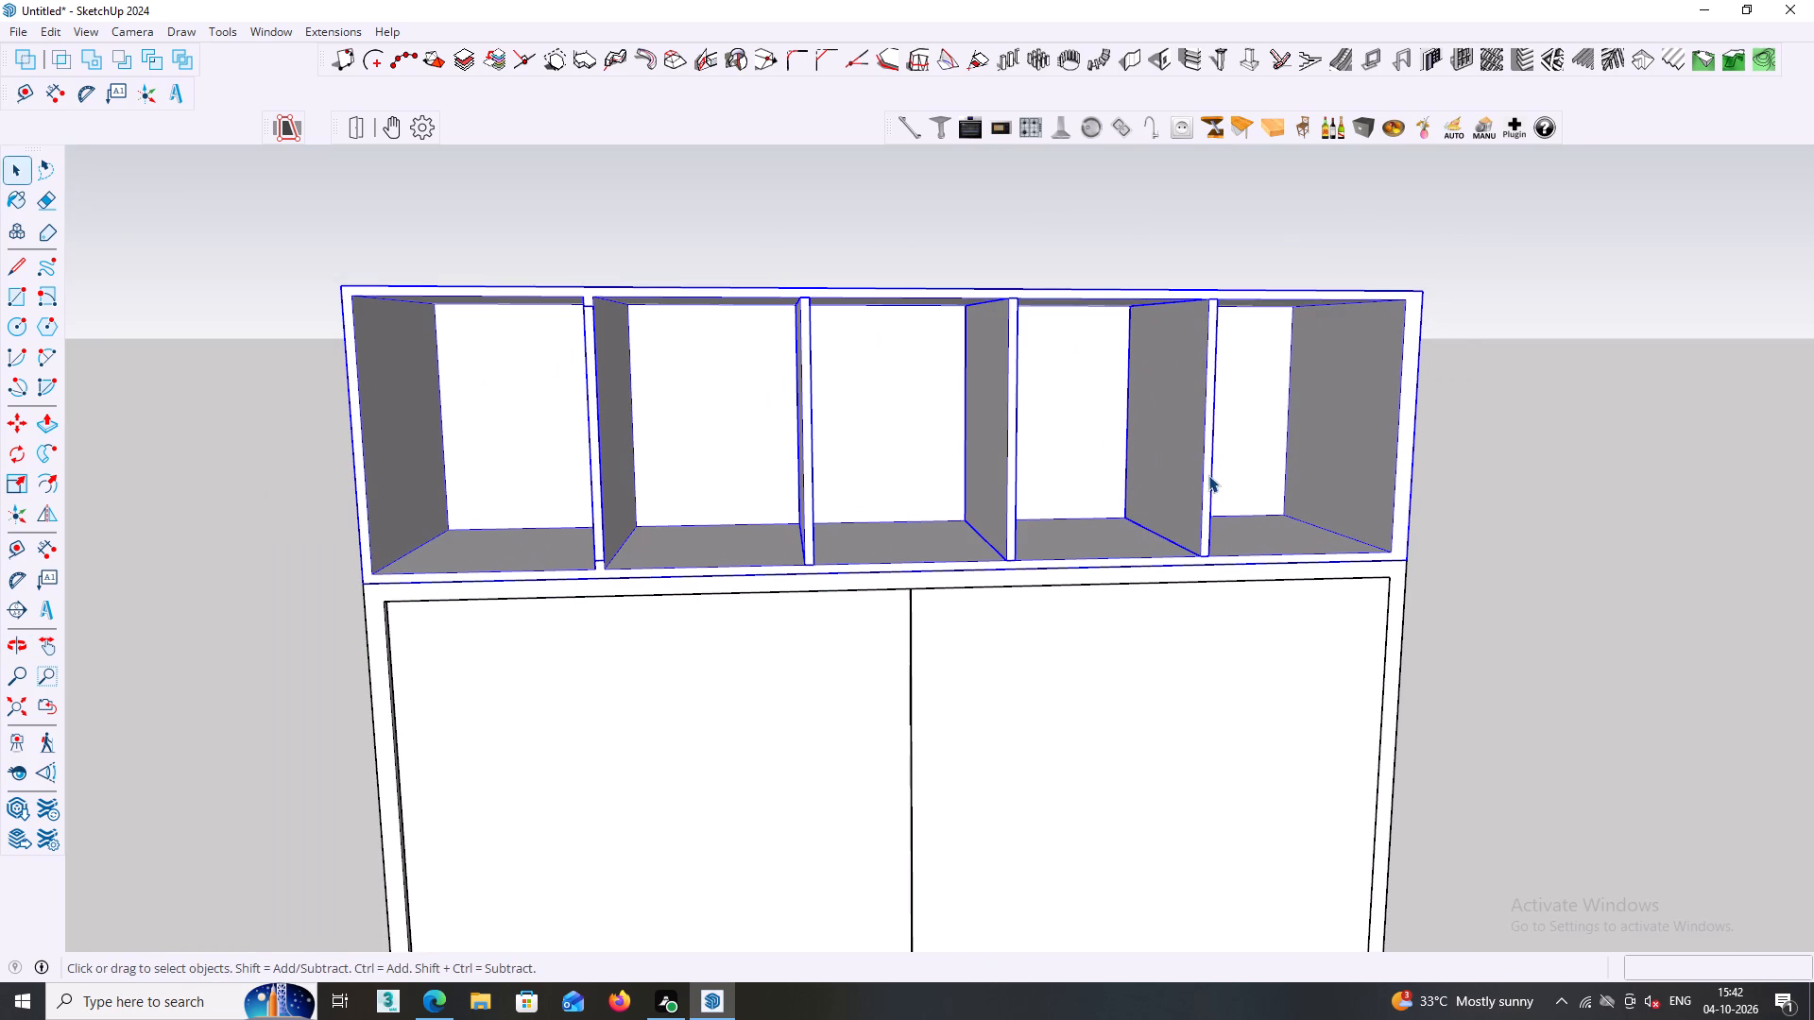
Undo the loft's panel thinning, partitions, hollowing and front outlines, going back to the plain solid box above the wardrobe.
key(ctrl+z)
key(ctrl+z)
key(ctrl+z)
key(ctrl+z)
key(ctrl+z)
key(ctrl+z)
key(ctrl+z)
key(ctrl+z)
key(ctrl+z)
key(ctrl+z)
key(ctrl+z)
key(ctrl+z)
key(ctrl+z)
key(ctrl+z)
key(ctrl+z)
key(ctrl+z)
key(ctrl+z)
key(ctrl+z)
key(ctrl+z)
key(ctrl+z)
key(ctrl+z)
key(ctrl+z)
key(ctrl+z)
key(ctrl+z)
key(ctrl+z)
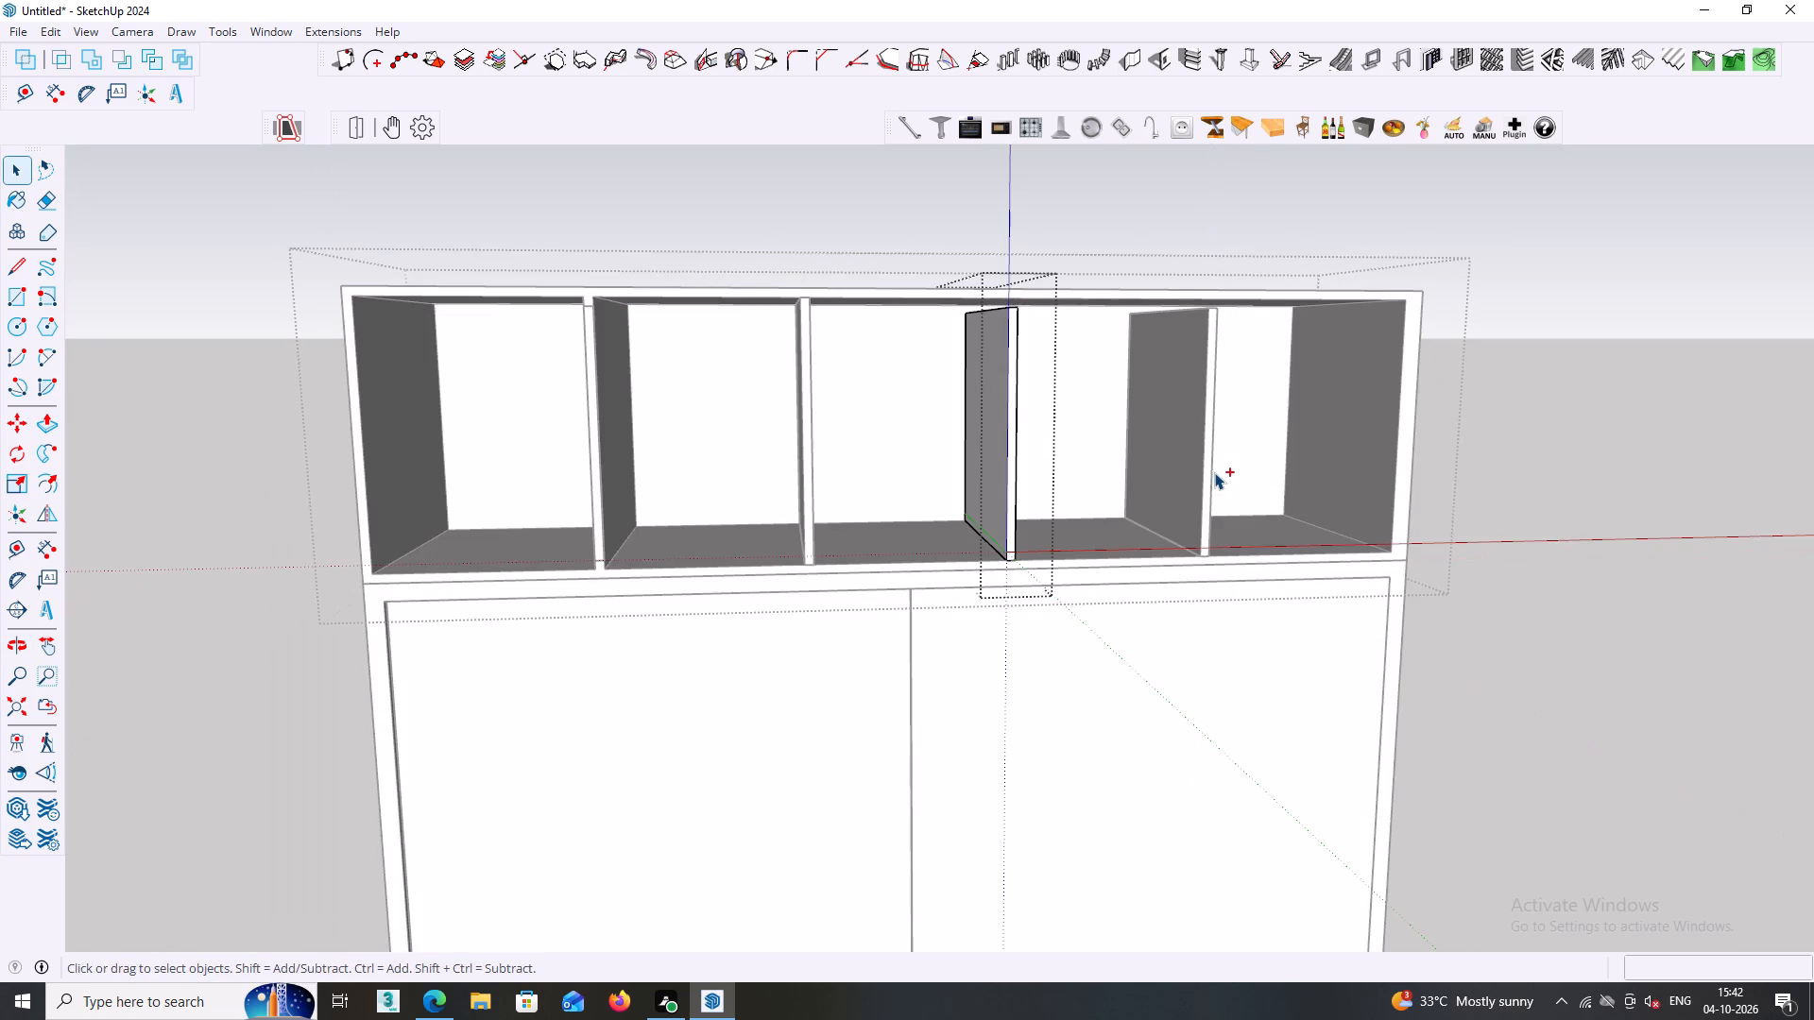
key(ctrl+z)
key(ctrl+z)
key(ctrl+z)
key(ctrl+z)
key(ctrl+z)
key(ctrl+z)
key(ctrl+z)
key(ctrl+z)
key(ctrl+z)
key(ctrl+z)
key(ctrl+z)
key(ctrl+z)
key(ctrl+z)
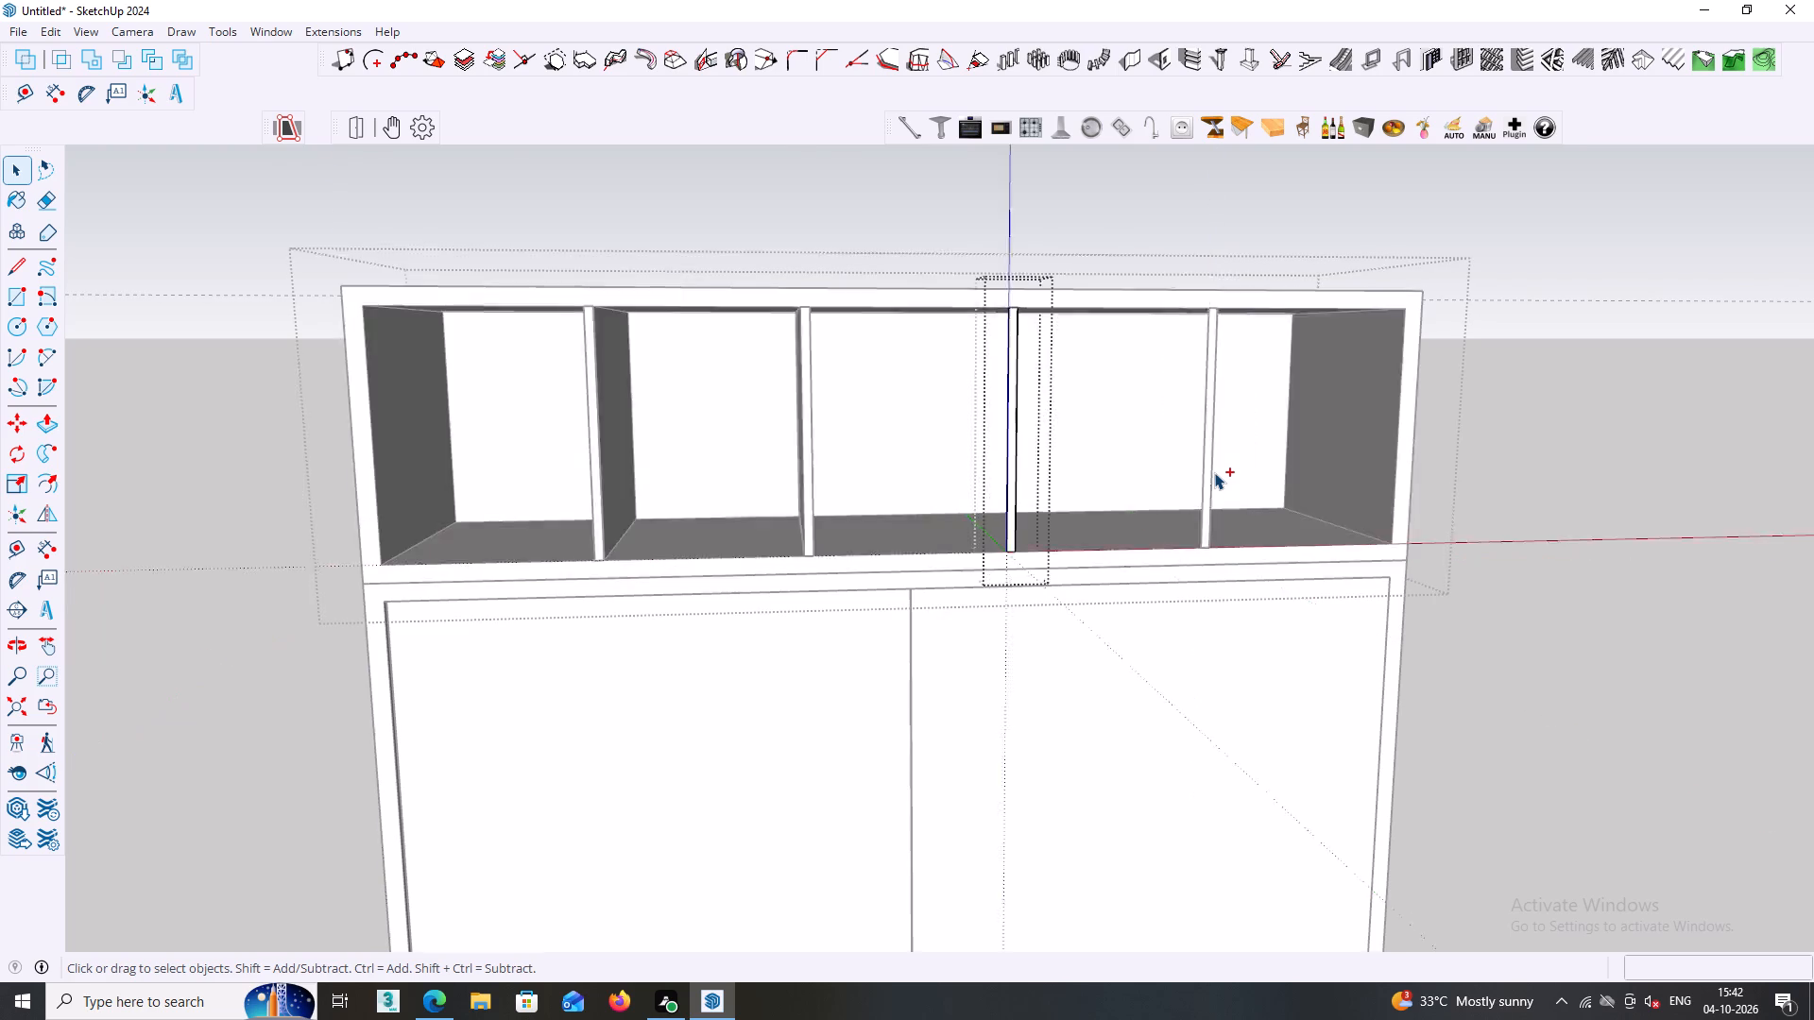
key(ctrl+z)
key(ctrl+z)
key(ctrl+z)
key(ctrl+z)
key(ctrl+z)
key(ctrl+z)
key(ctrl+z)
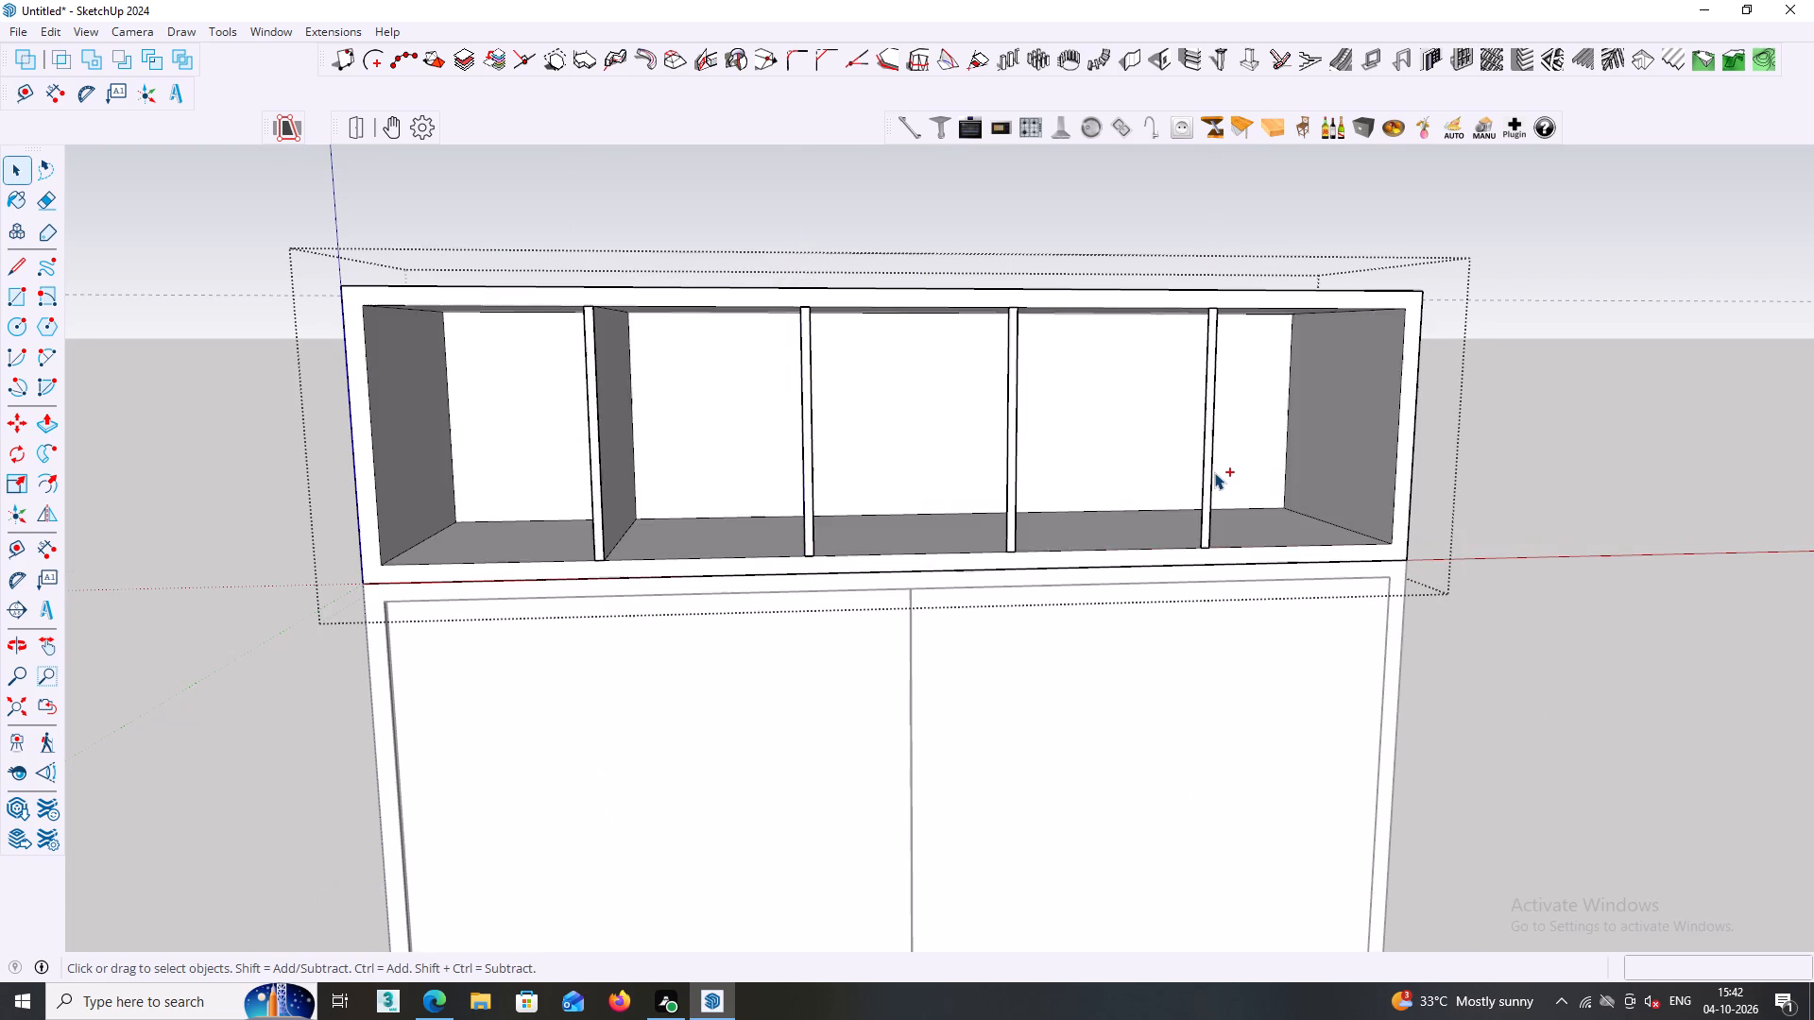
key(ctrl+z)
key(ctrl+z)
key(ctrl+z)
key(ctrl+z)
key(ctrl+z)
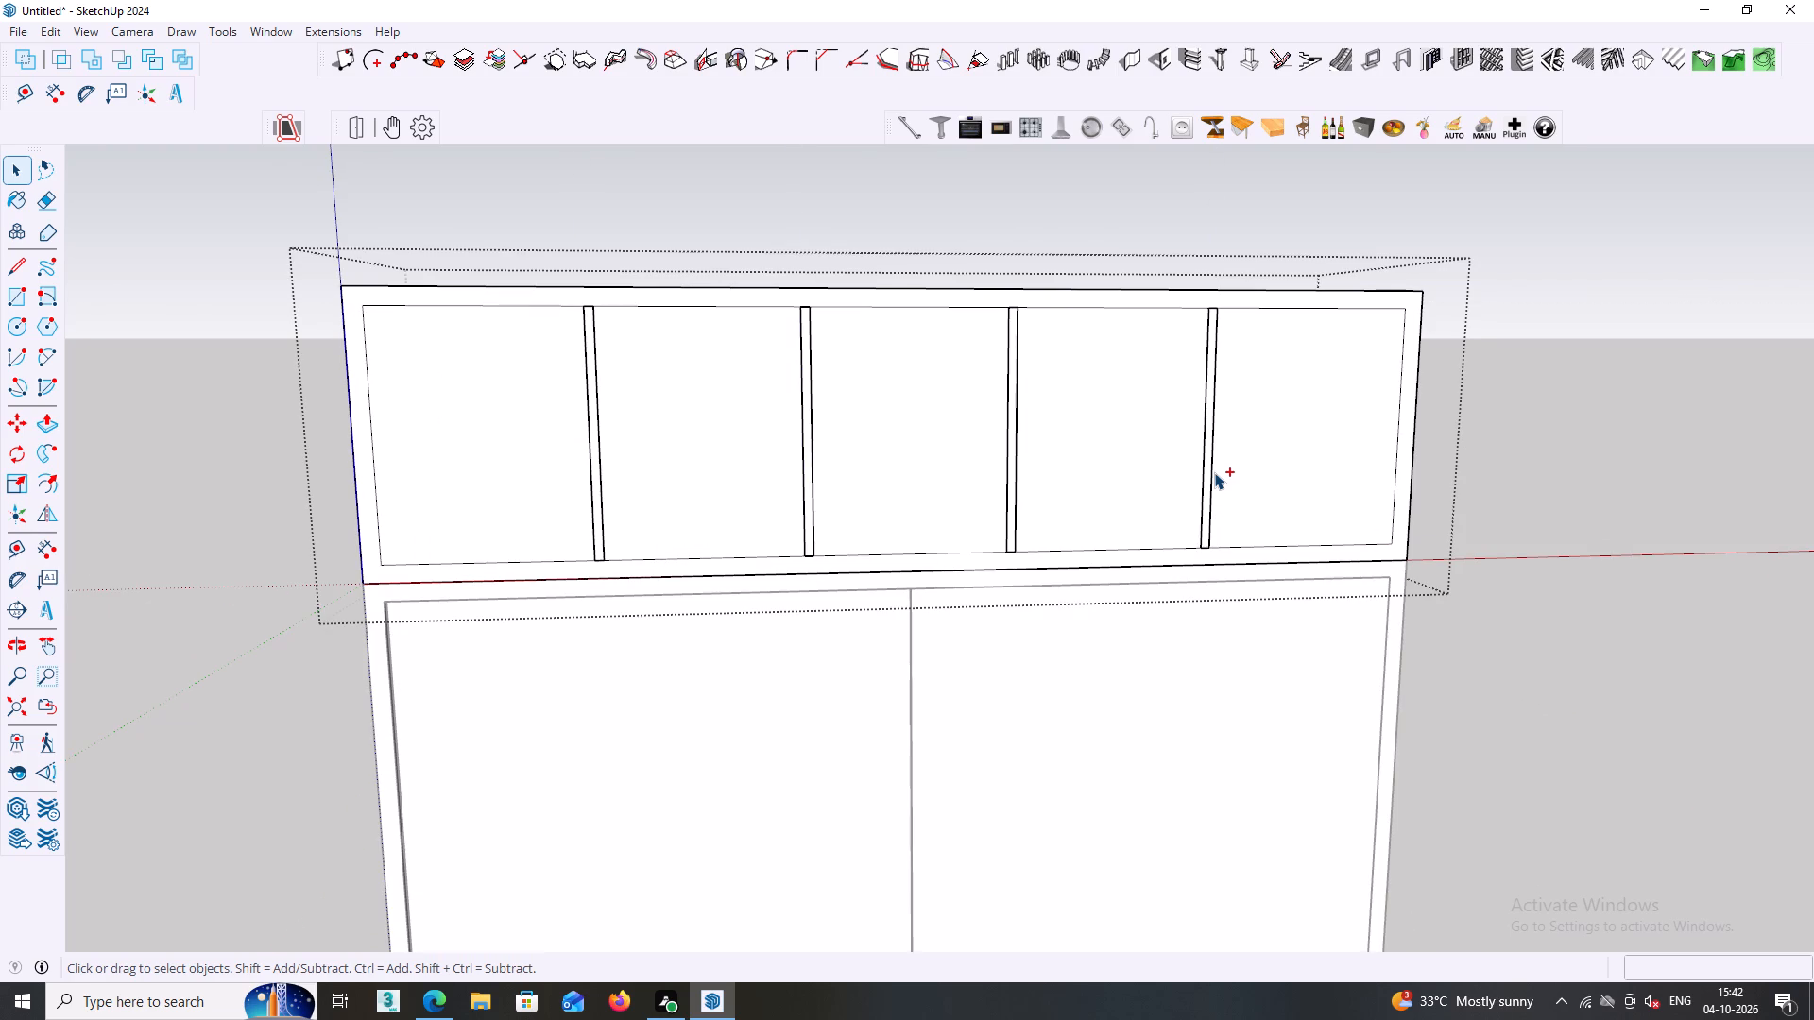
key(ctrl+z)
key(ctrl+z)
key(ctrl+z)
key(ctrl+z)
key(ctrl+z)
key(ctrl+z)
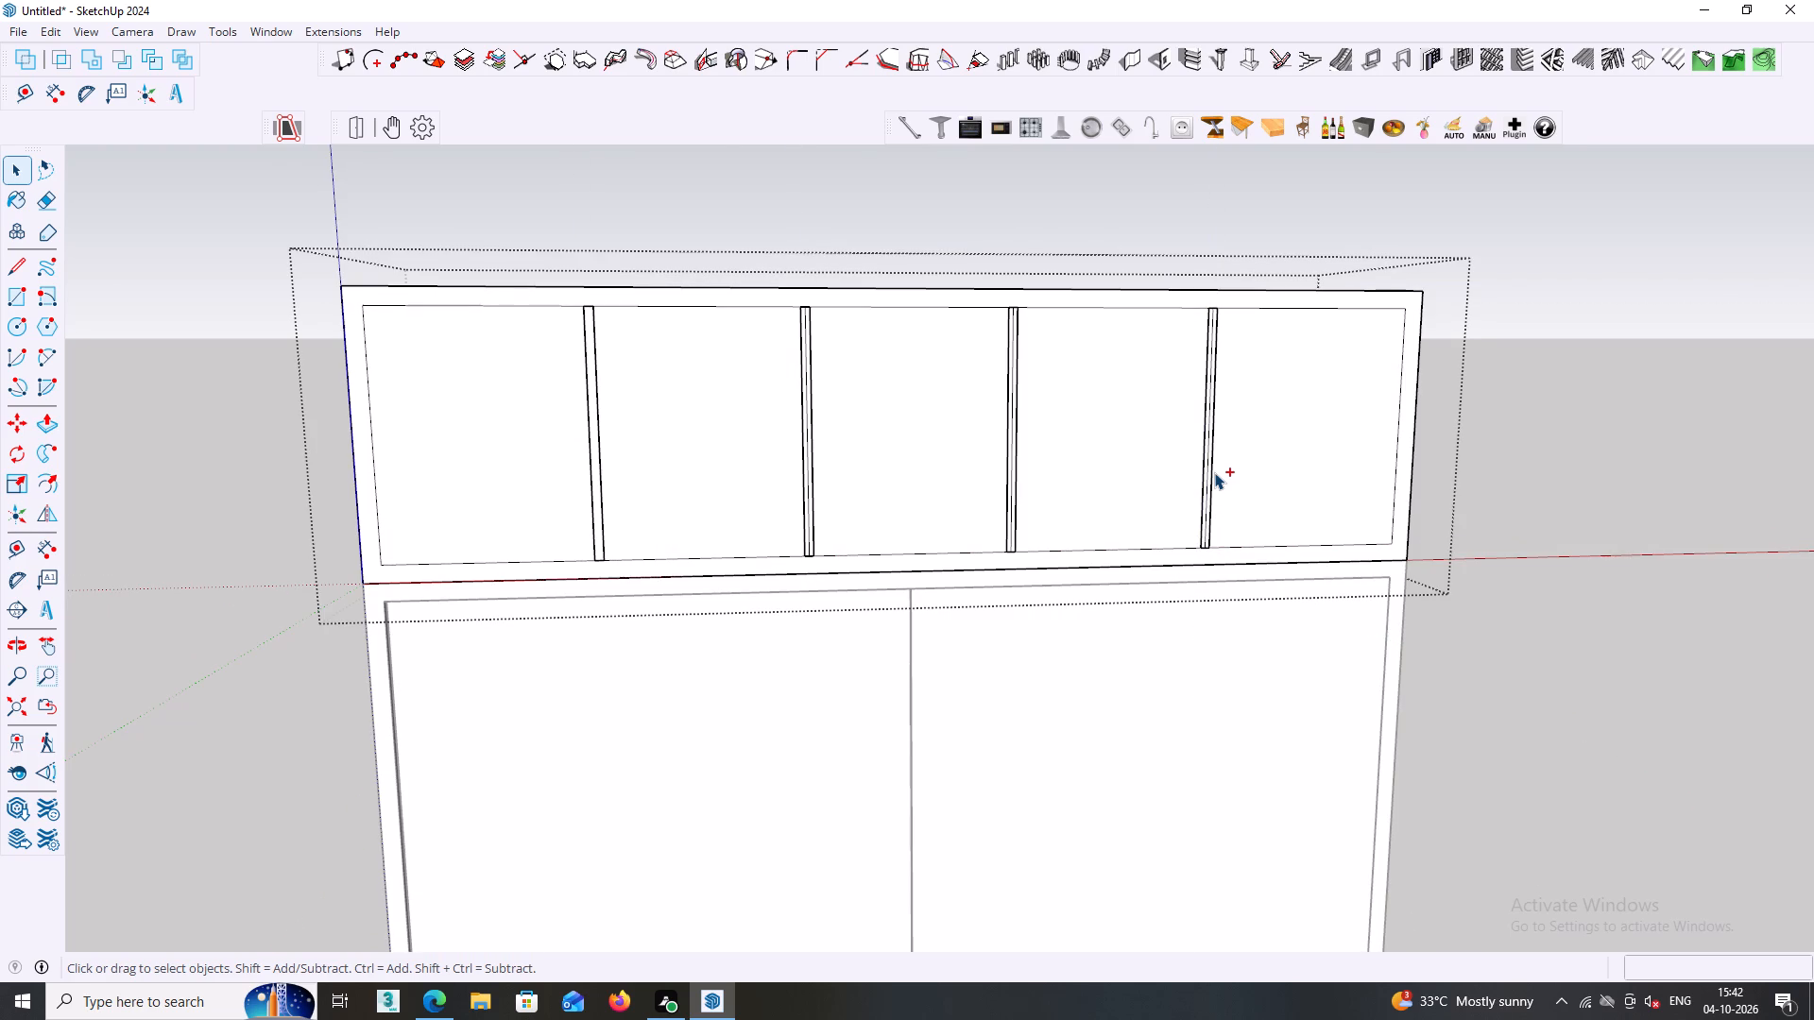
key(ctrl+z)
key(ctrl+z)
key(ctrl+z)
key(ctrl+z)
key(ctrl+z)
key(ctrl+z)
key(ctrl+z)
key(ctrl+z)
key(ctrl+z)
key(ctrl+z)
key(ctrl+z)
key(ctrl+z)
key(ctrl+z)
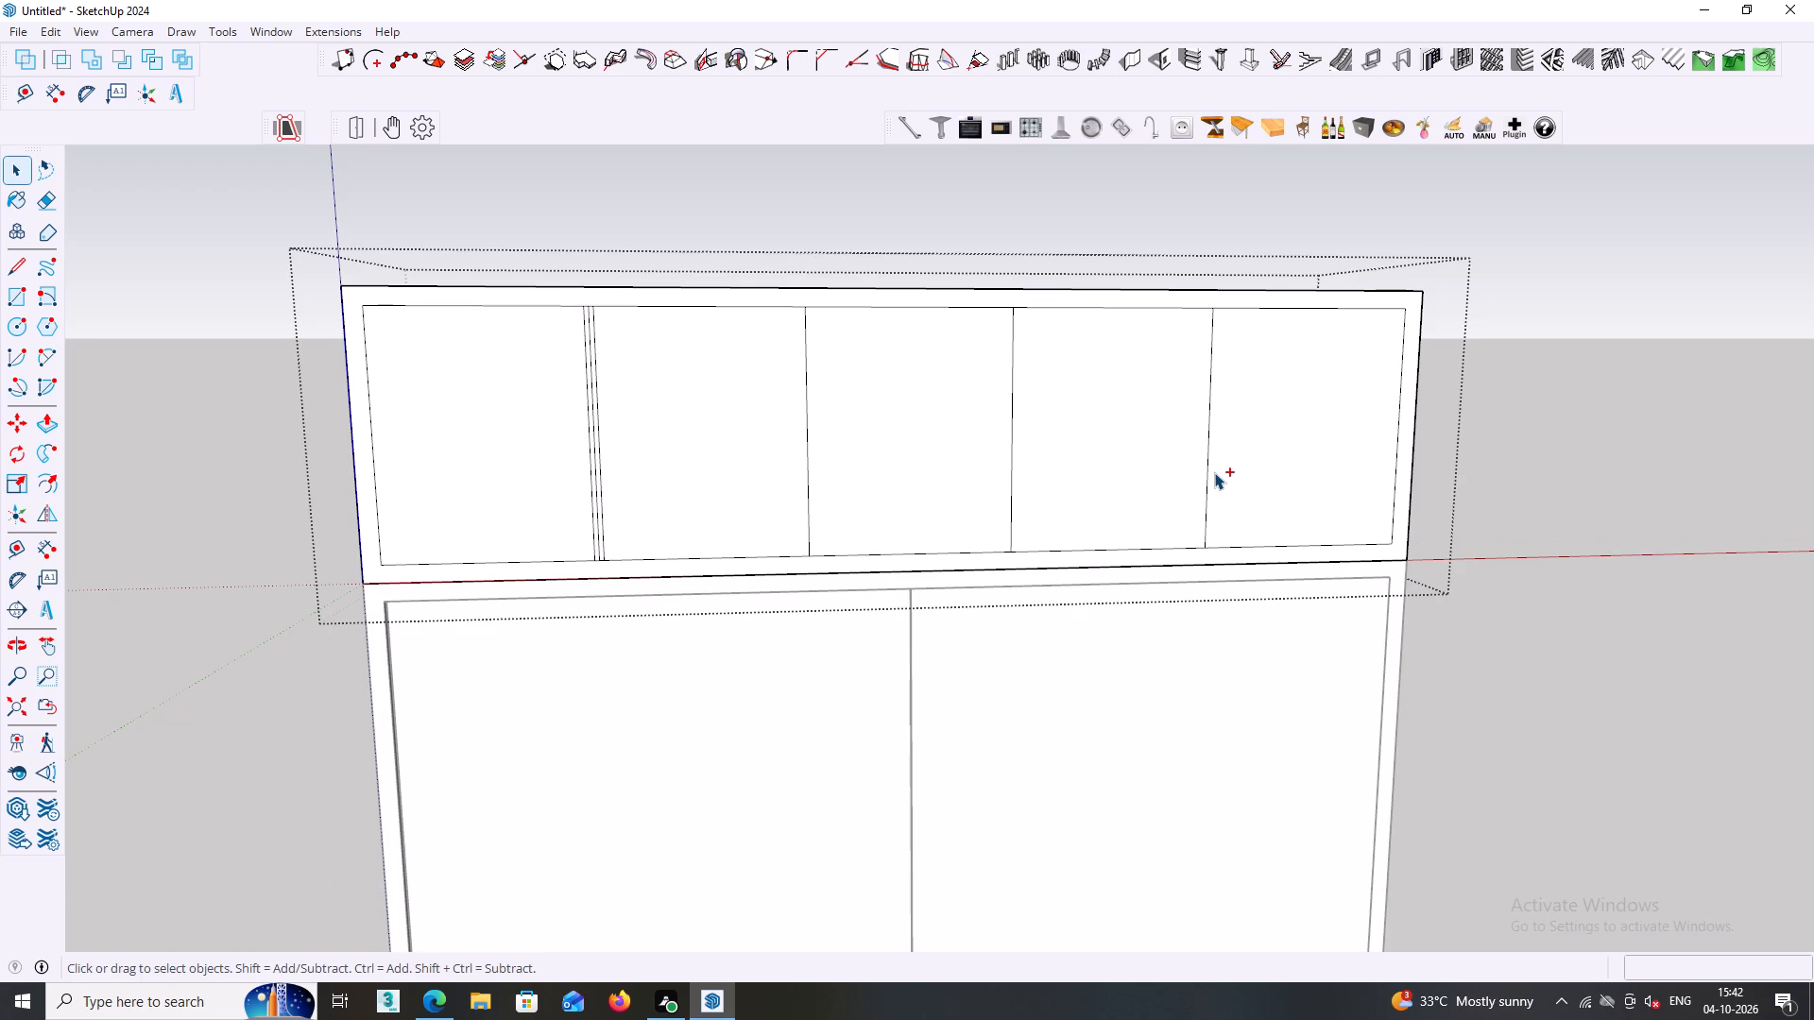
key(ctrl+z)
key(ctrl+z)
key(ctrl+z)
key(ctrl+z)
key(ctrl+z)
key(ctrl+z)
key(ctrl+z)
key(ctrl+z)
key(ctrl+z)
key(ctrl+z)
key(ctrl+z)
key(ctrl+z)
key(ctrl+z)
key(ctrl+z)
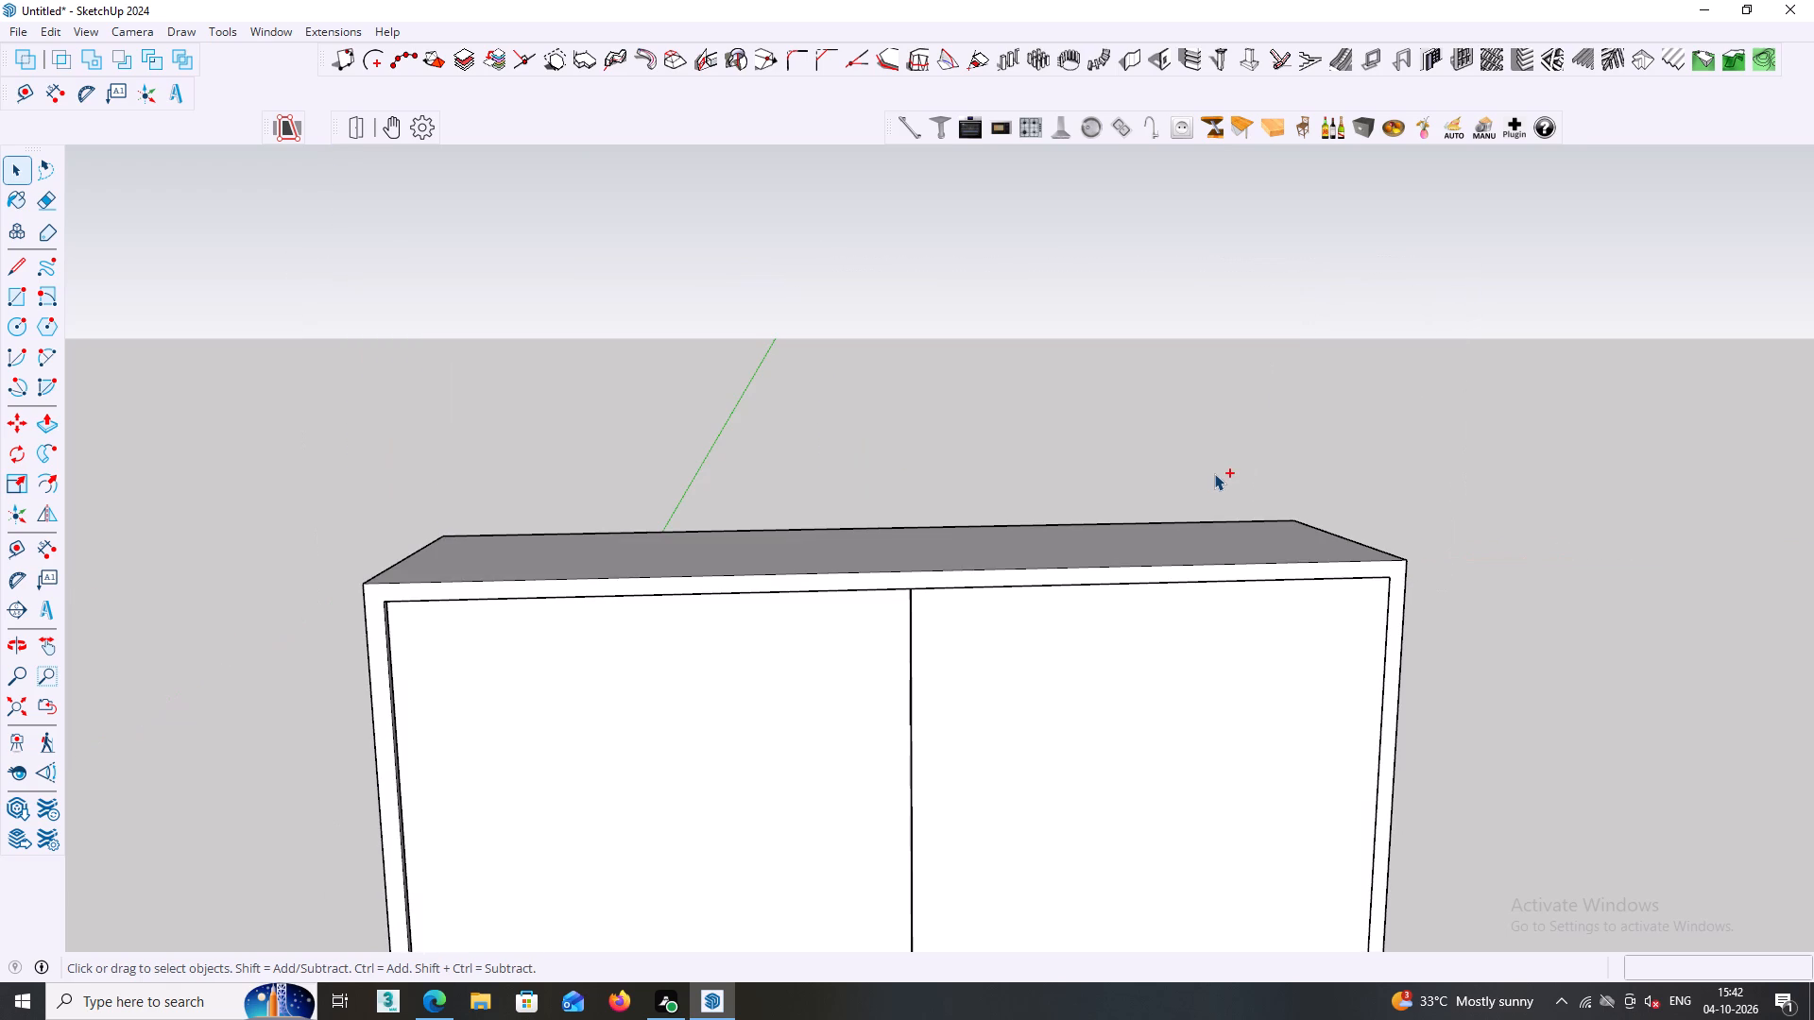
key(ctrl+y)
key(ctrl+y)
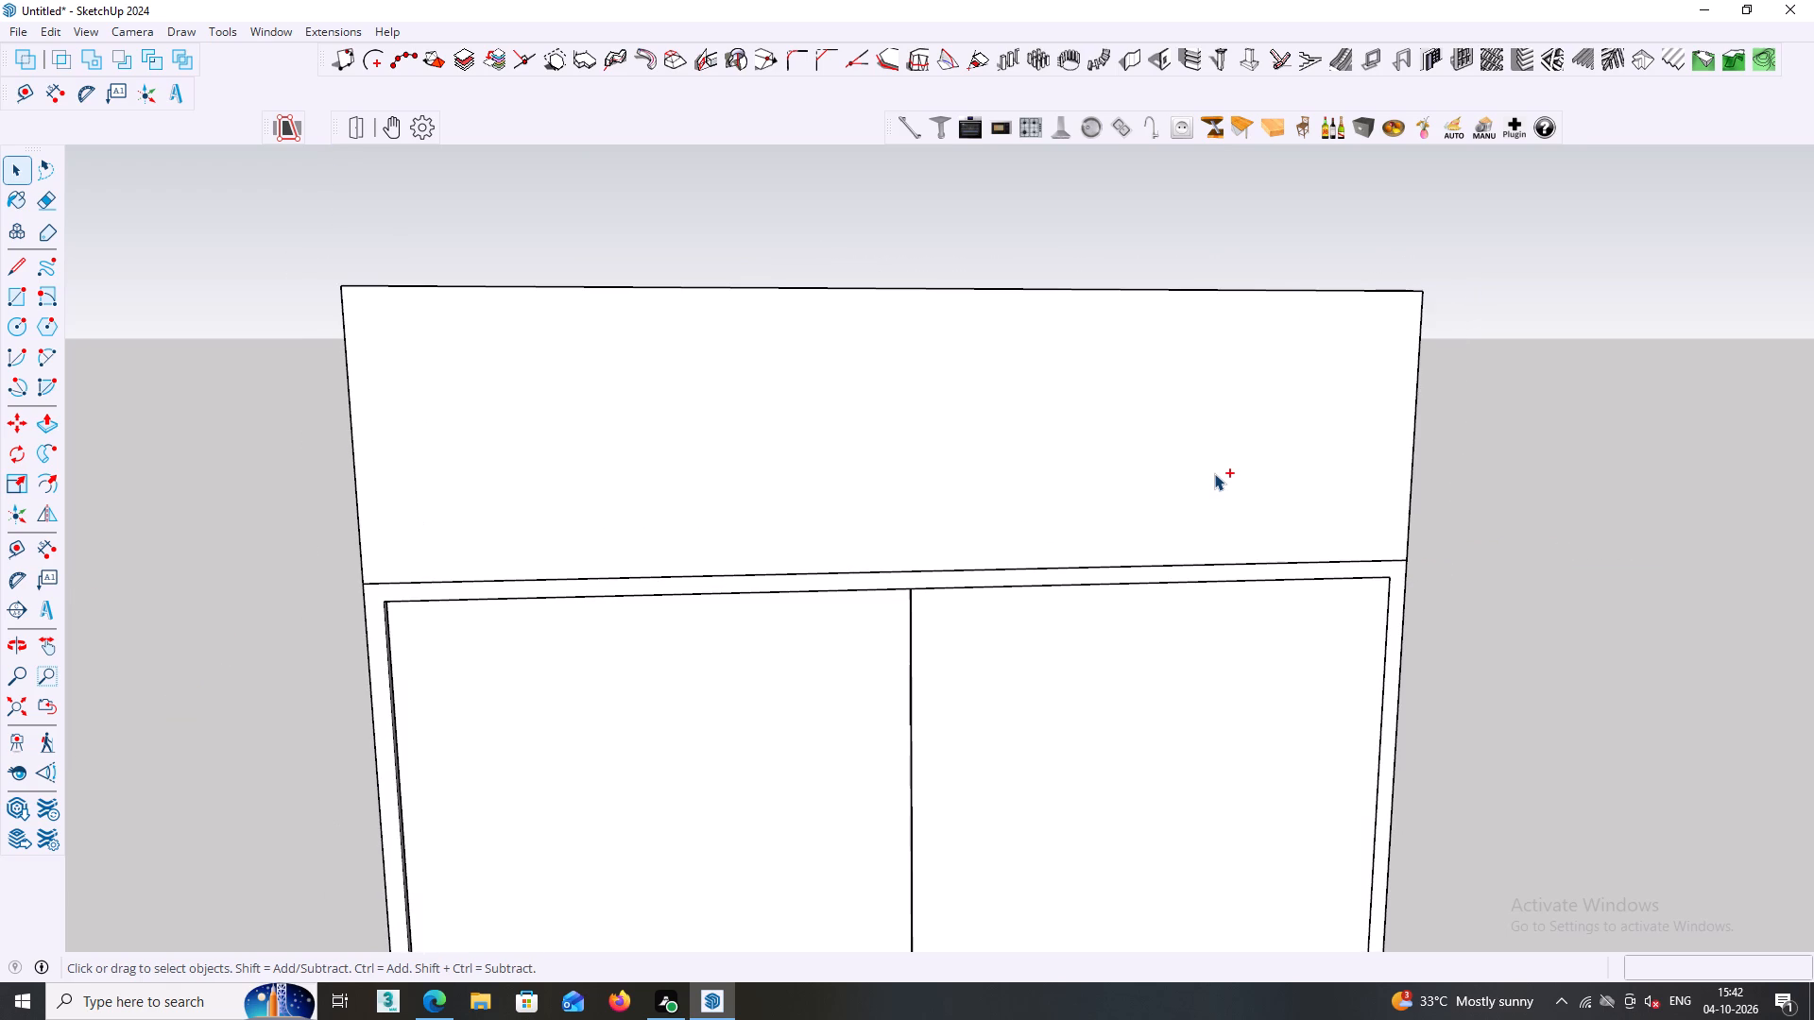
Select the whole plain loft box above the wardrobe and make it a group.
key(space)
click(1011, 533)
middle_drag(1008, 527, 1008, 676)
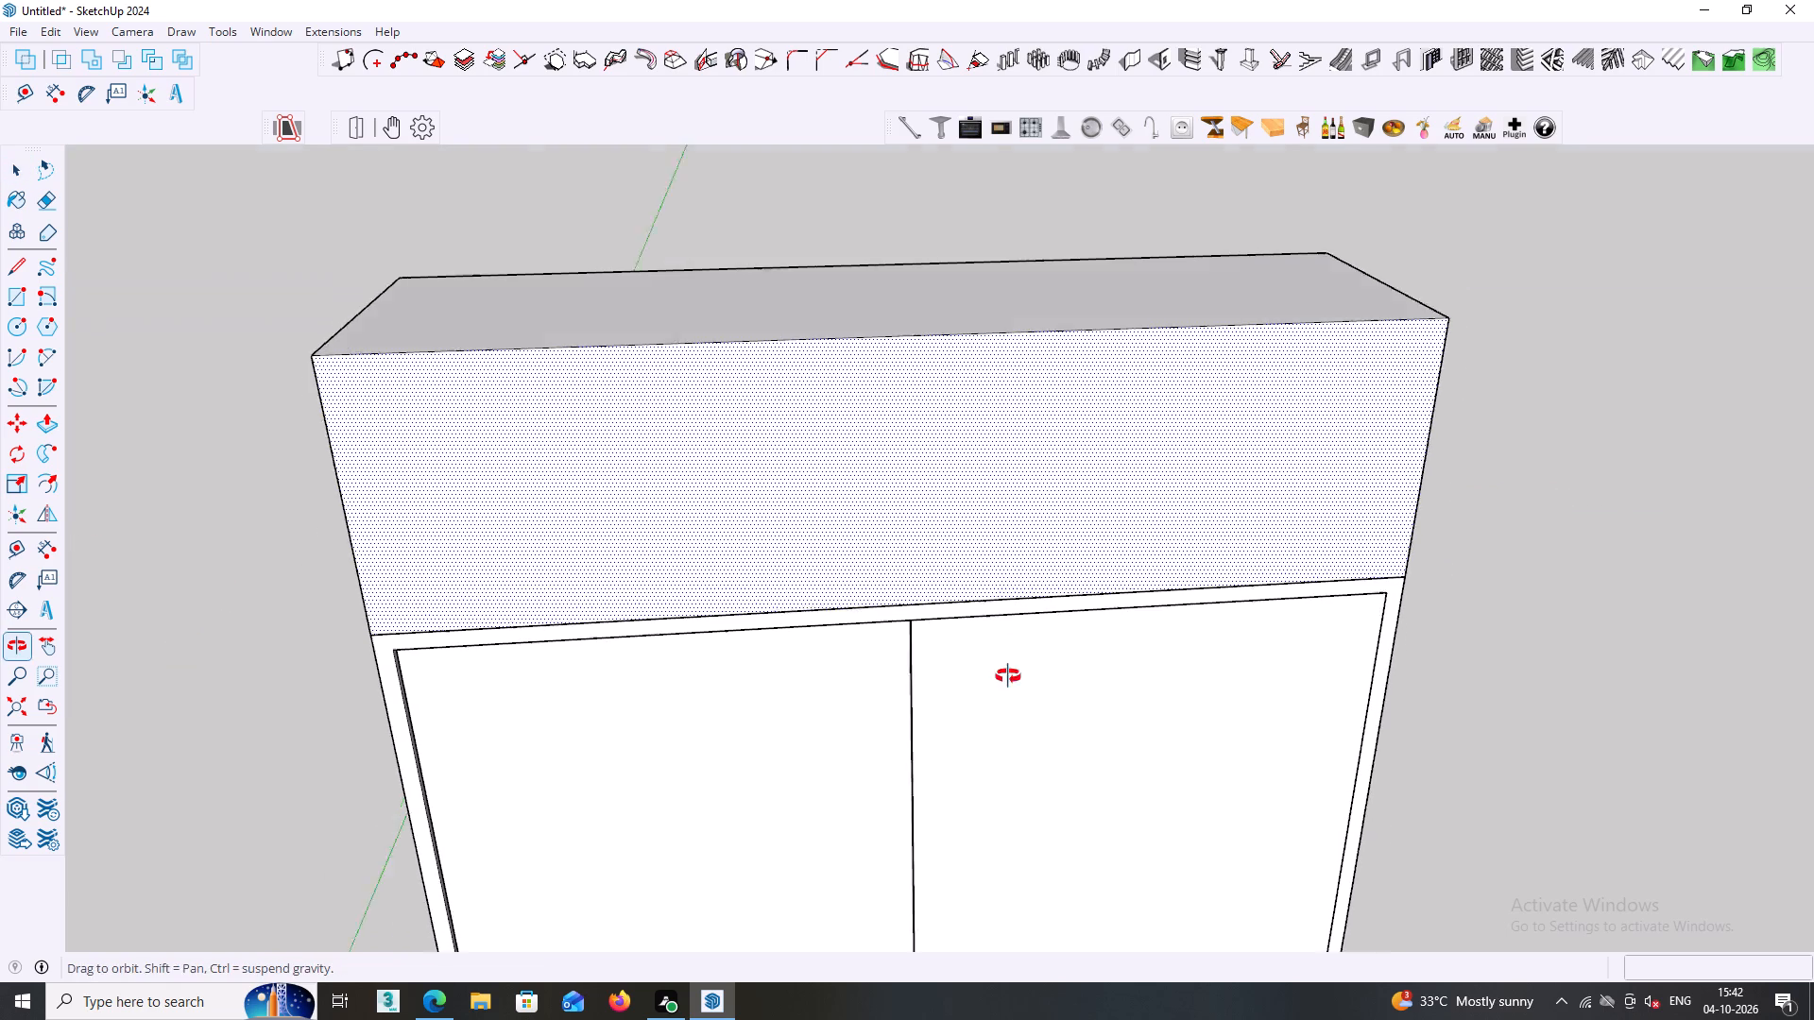
middle_drag(1008, 676, 1008, 674)
click(1004, 497)
triple_click(1004, 490)
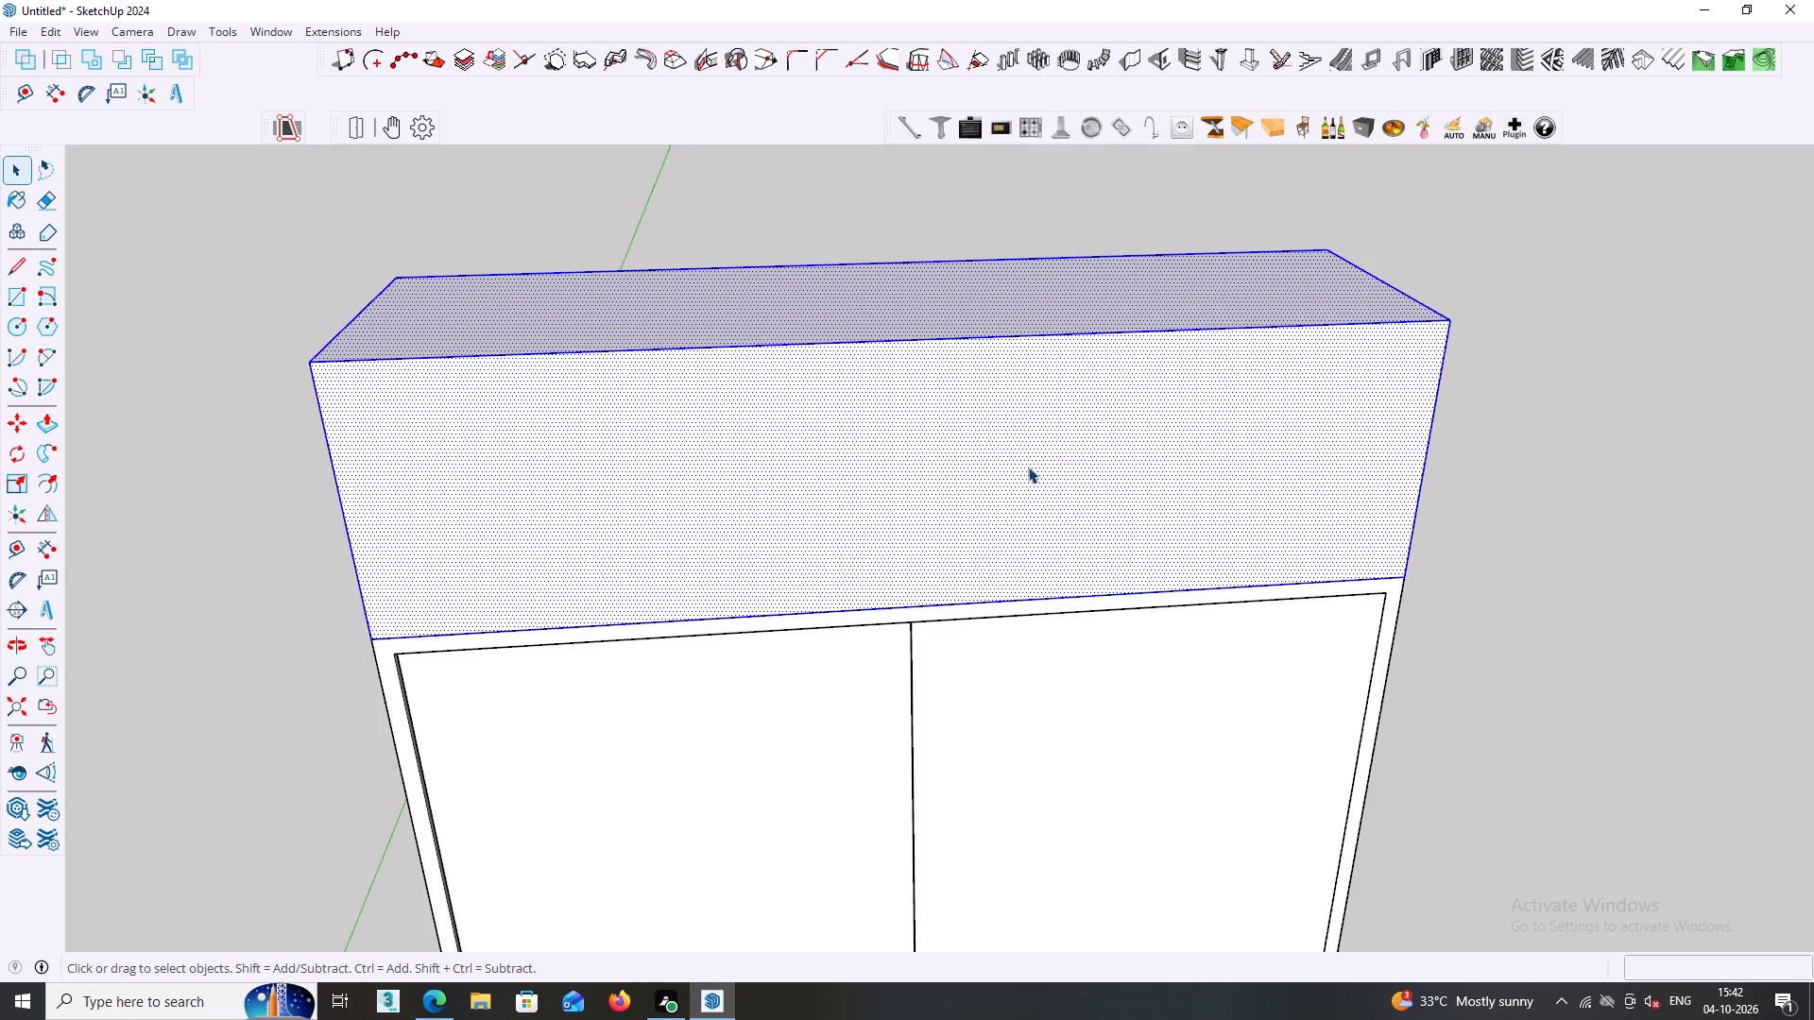
right_click(1028, 467)
click(1123, 178)
click(1643, 293)
Open the loft group and offset the outline of its front face 18 mm inward.
click(1020, 528)
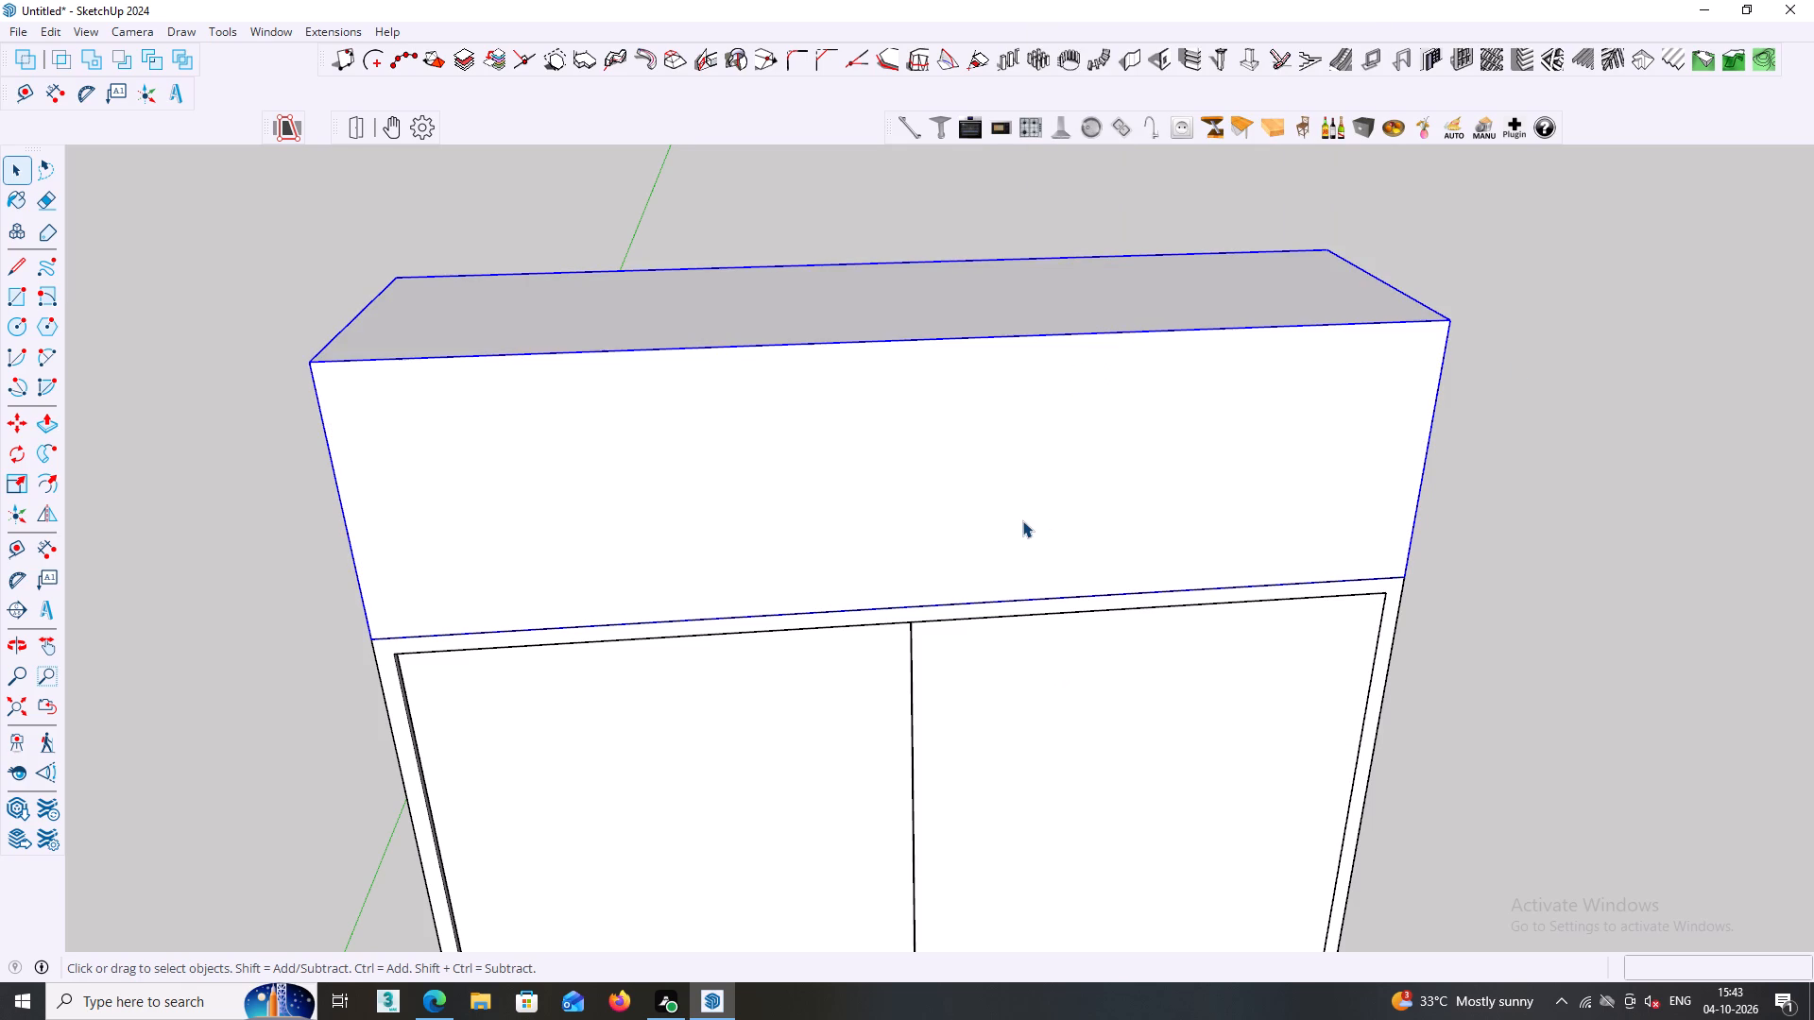
double_click(1022, 520)
double_click(1023, 514)
click(1110, 484)
click(1116, 484)
click(1130, 479)
middle_drag(1196, 444, 1173, 391)
triple_click(1103, 475)
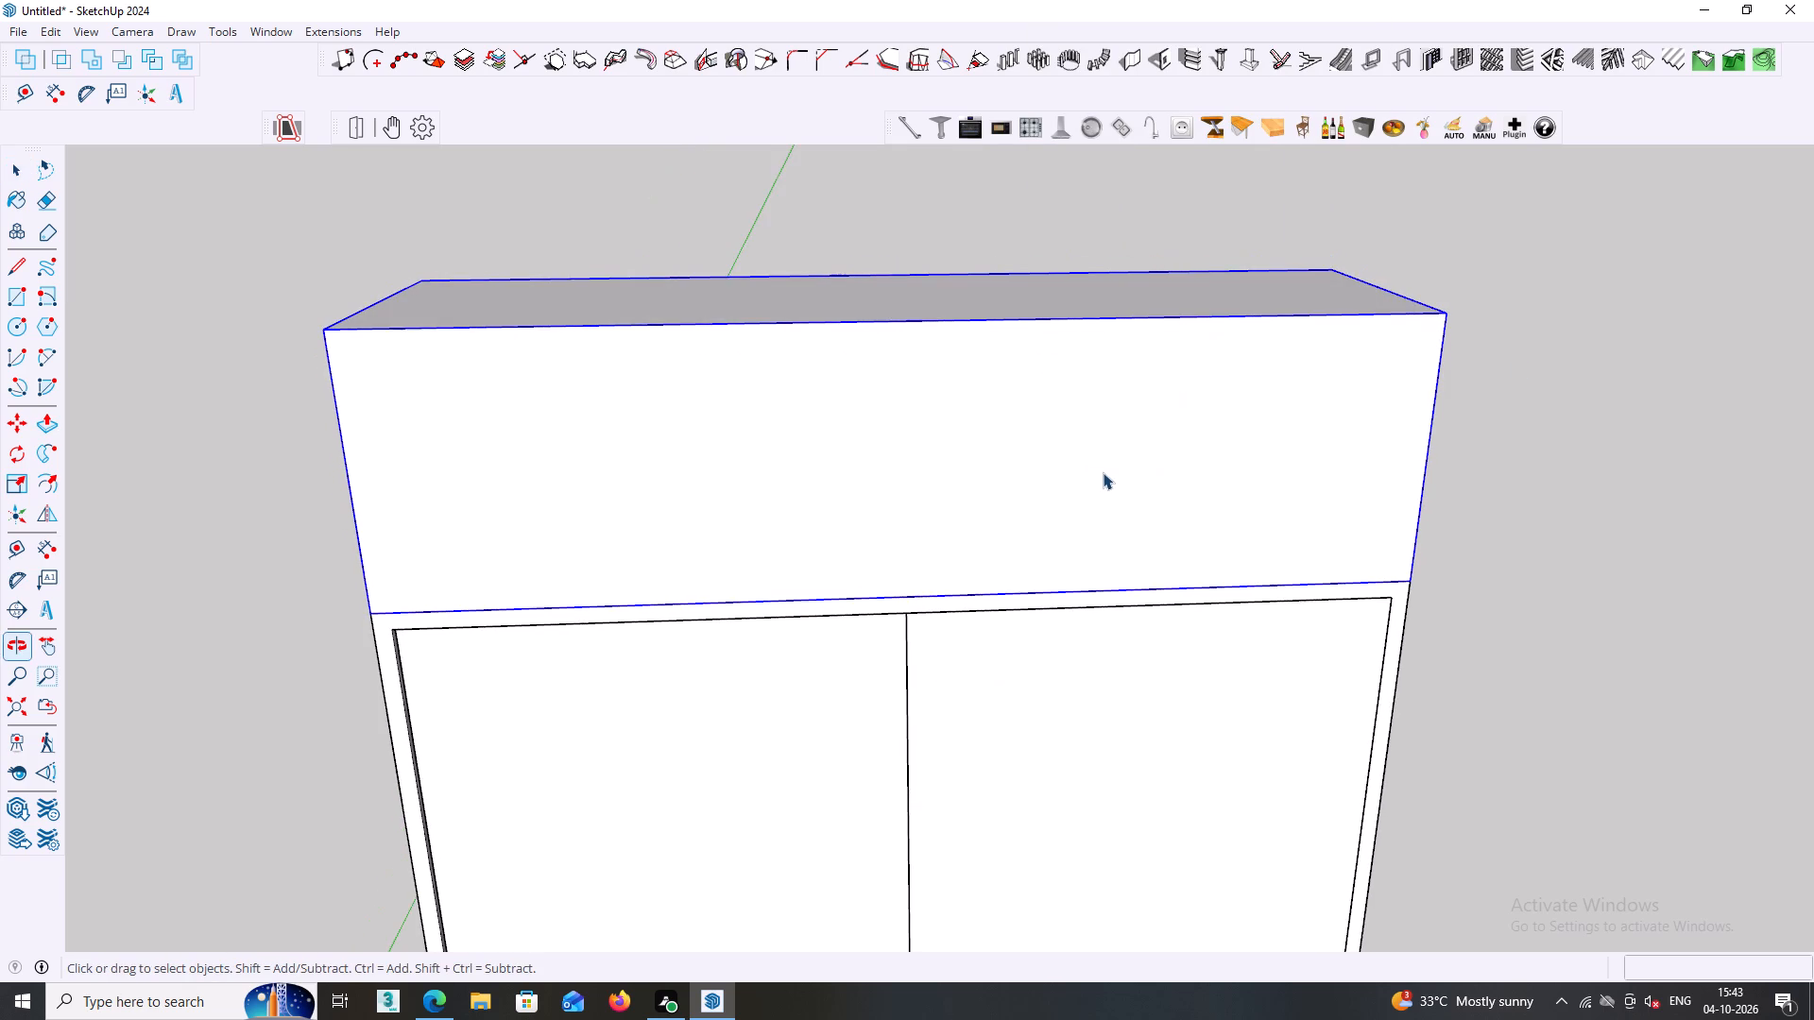
click(1104, 472)
click(1104, 472)
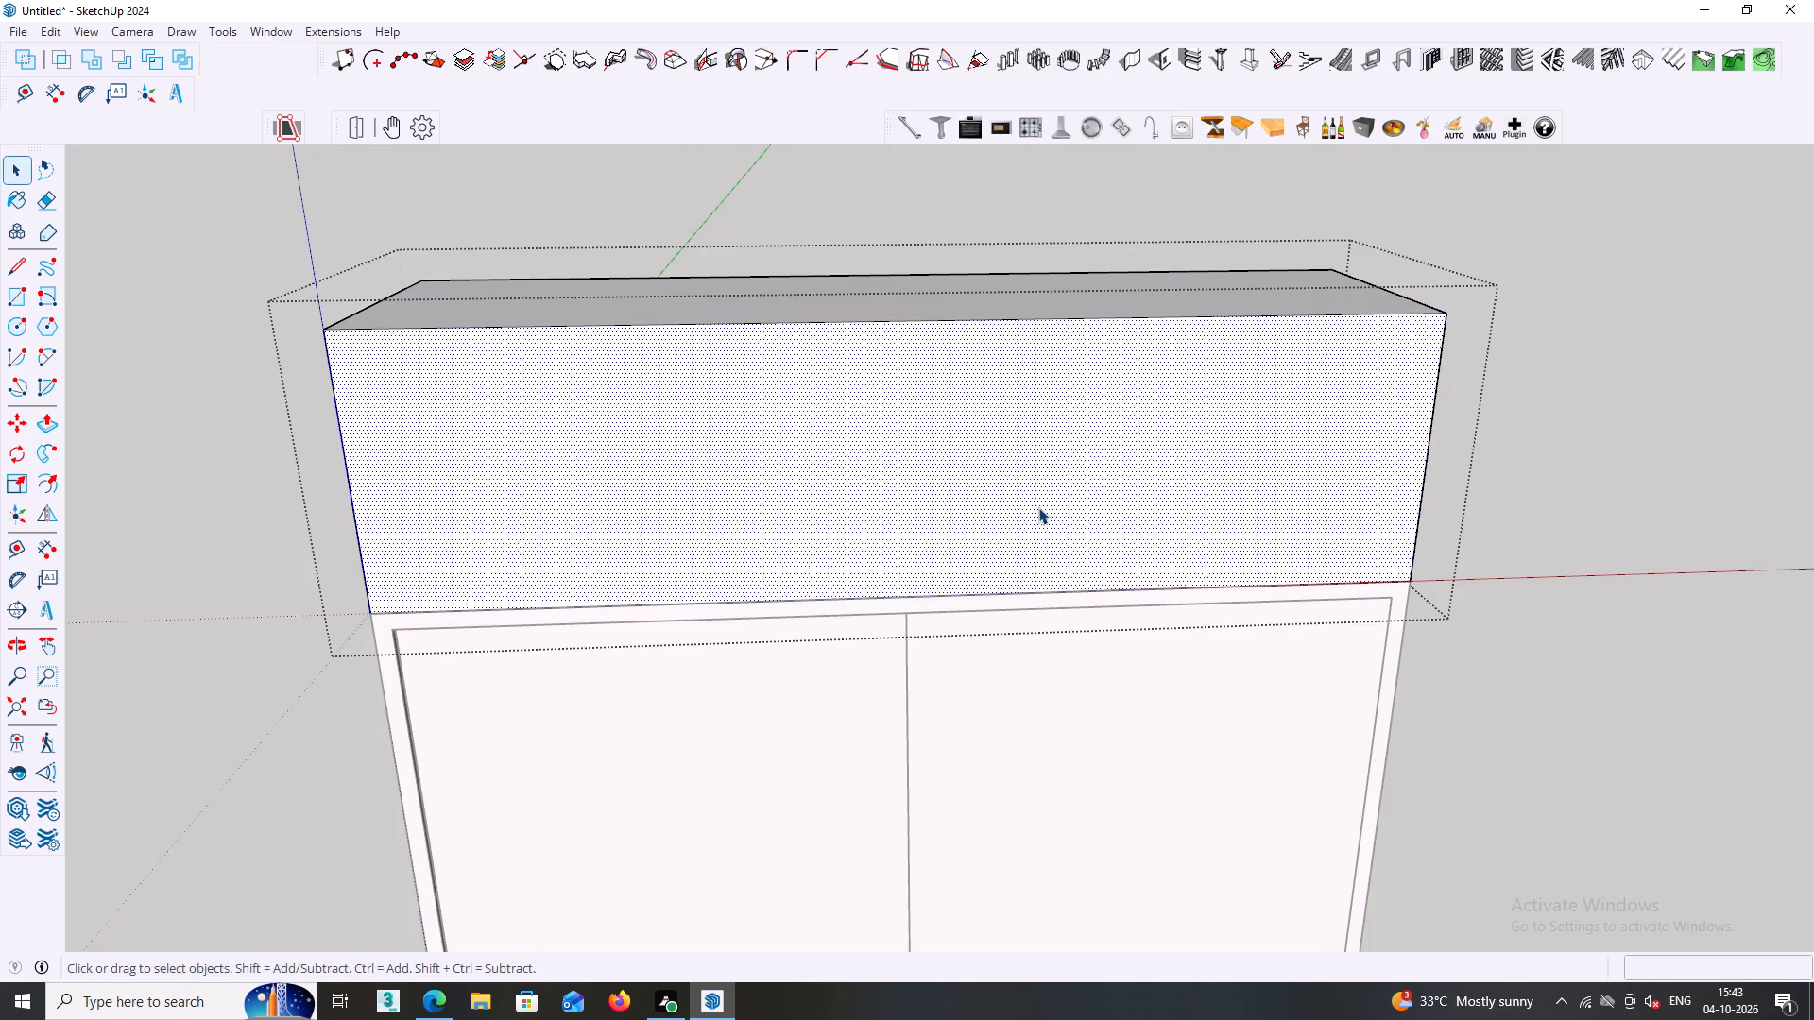
key(f)
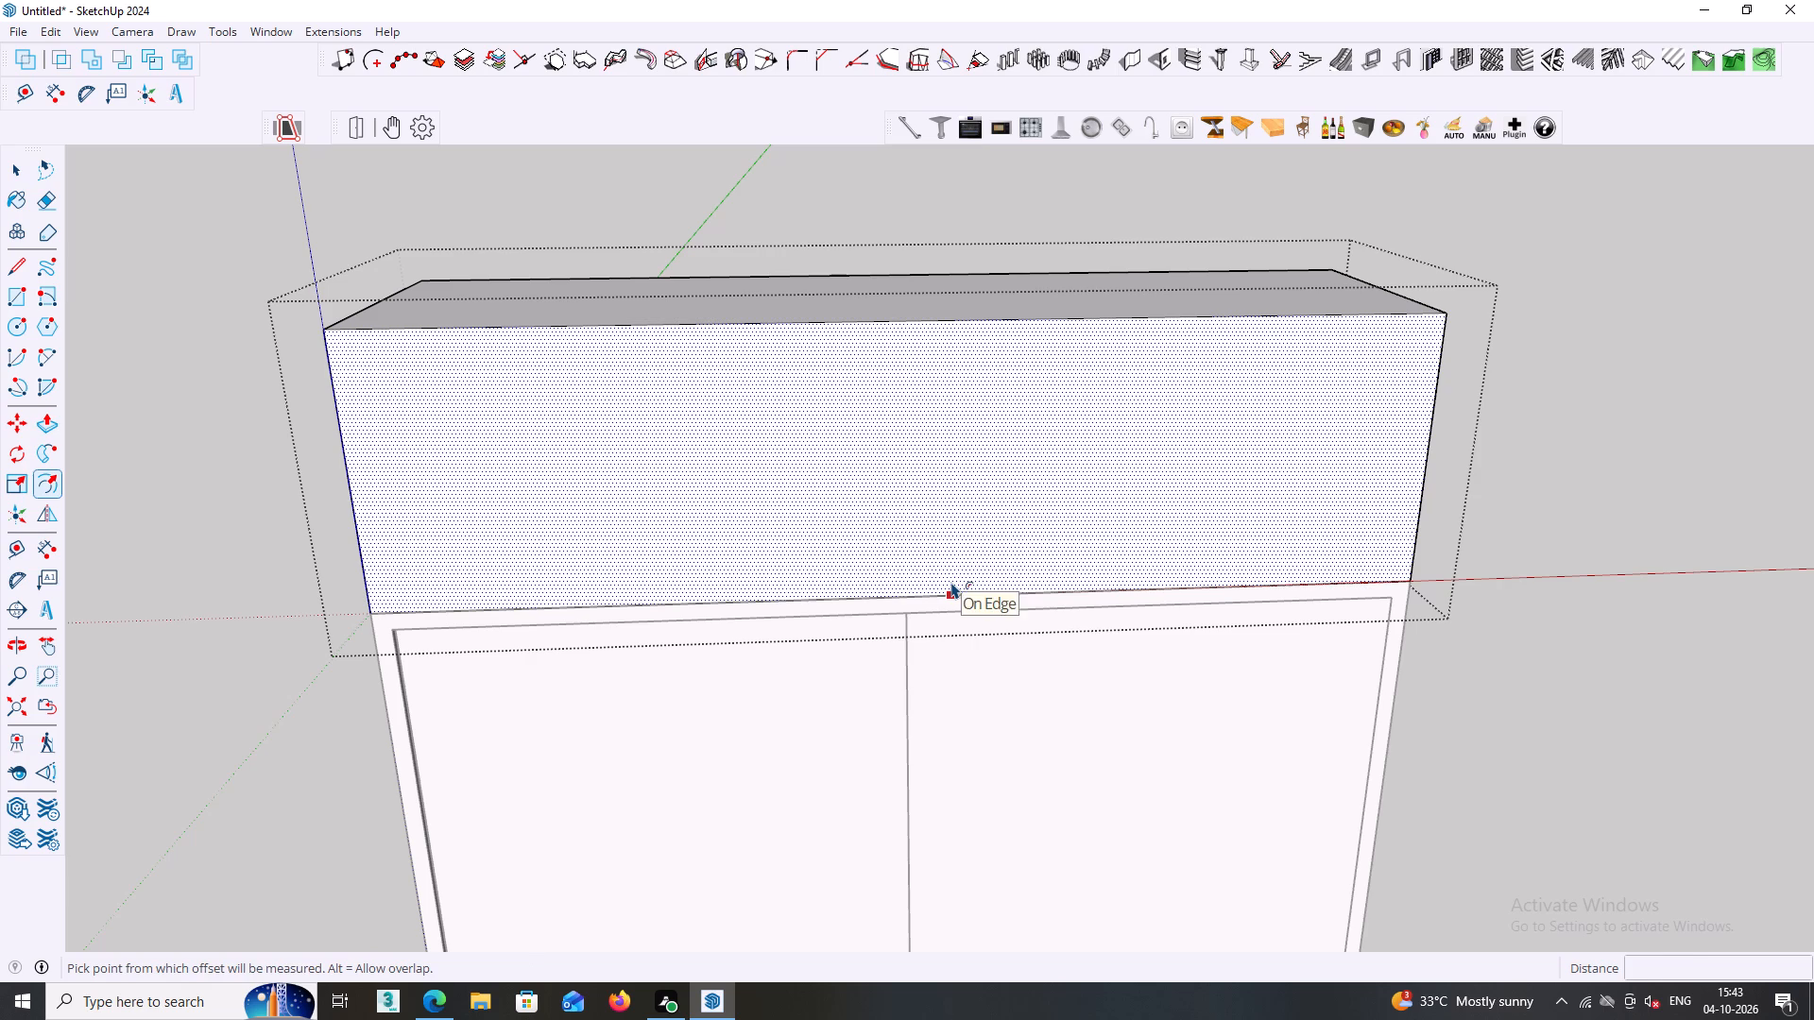
click(951, 582)
text(18)
key(Return)
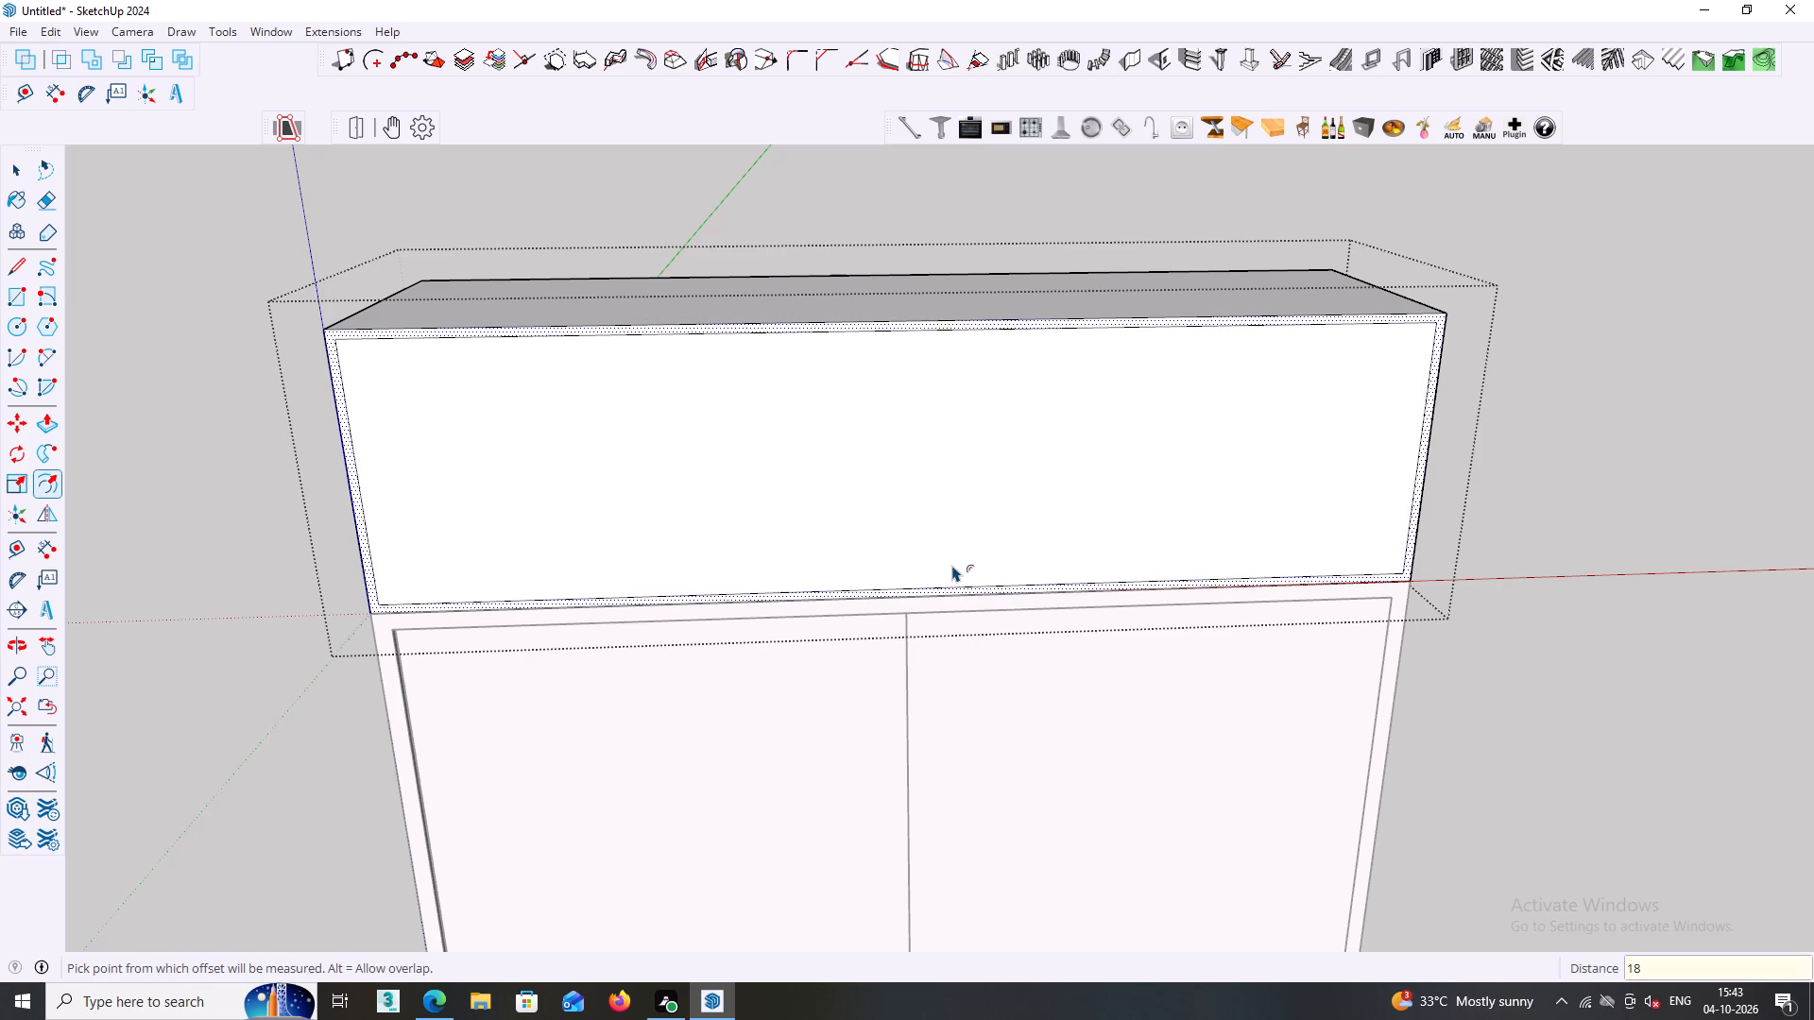
key(space)
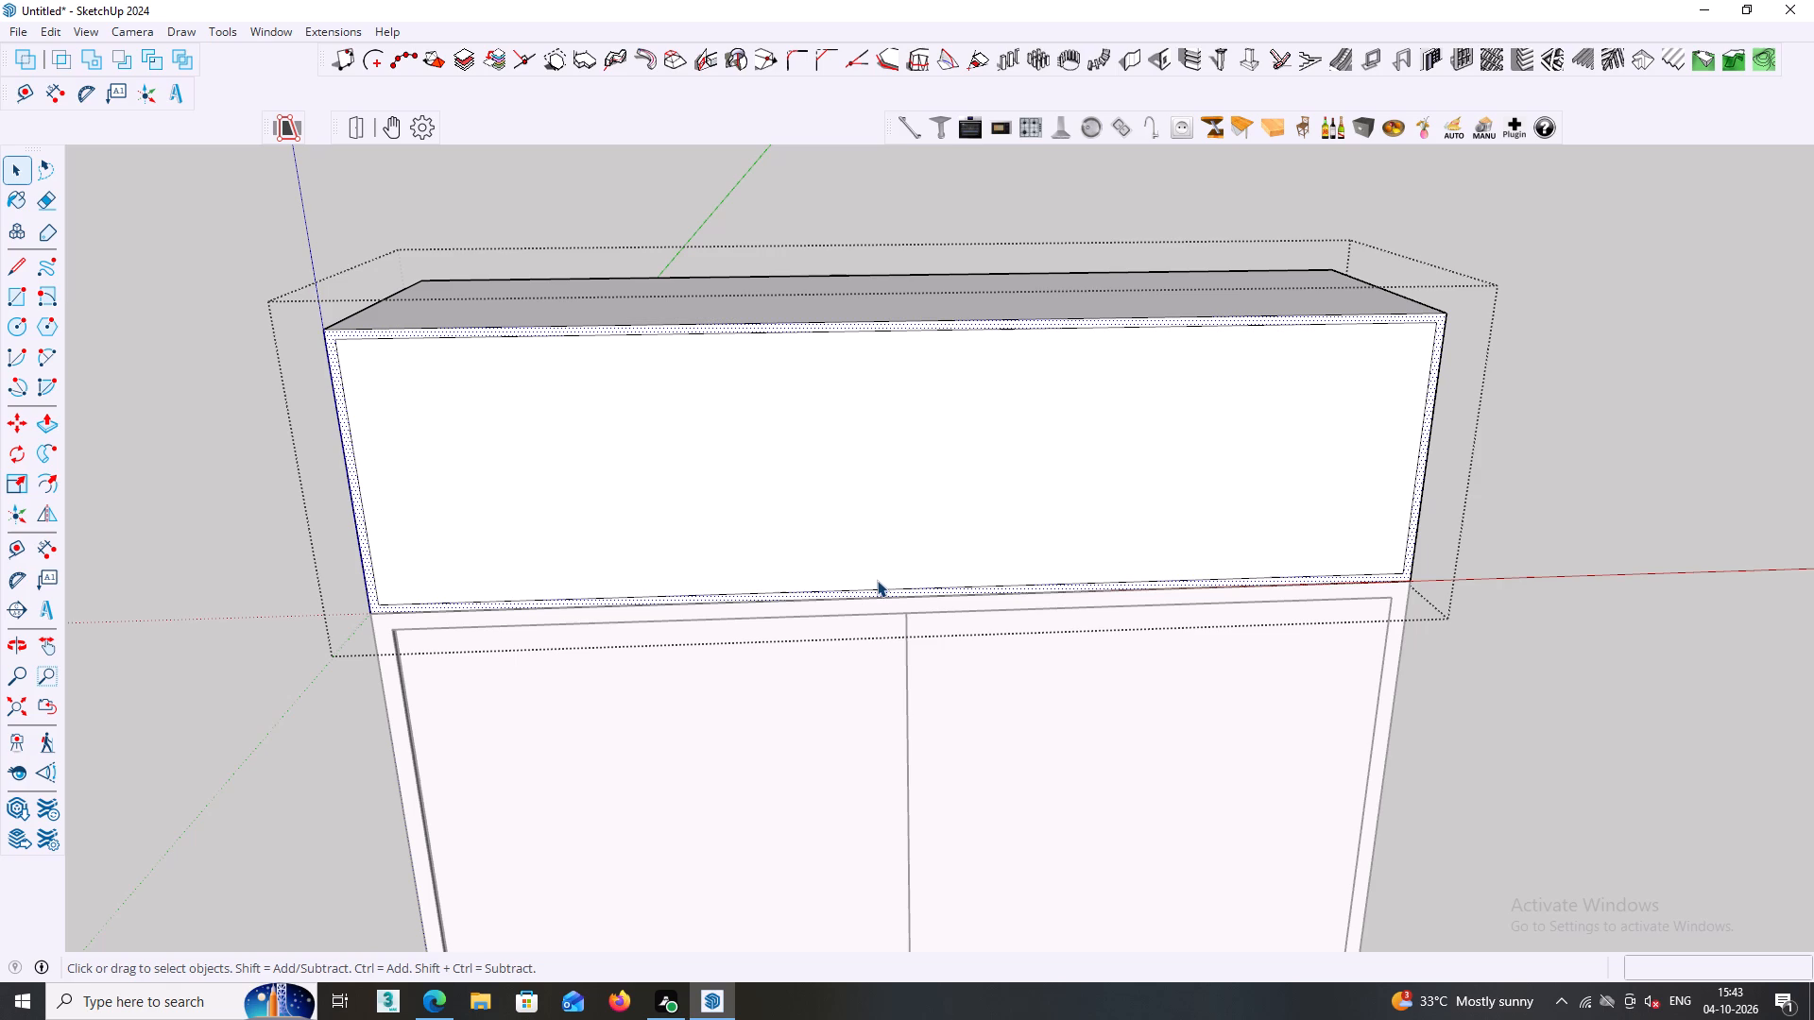
Divide the upper edge of the inner outline on the loft's front face into 6 equal segments.
scroll(569, 366, up, 1)
click(158, 454)
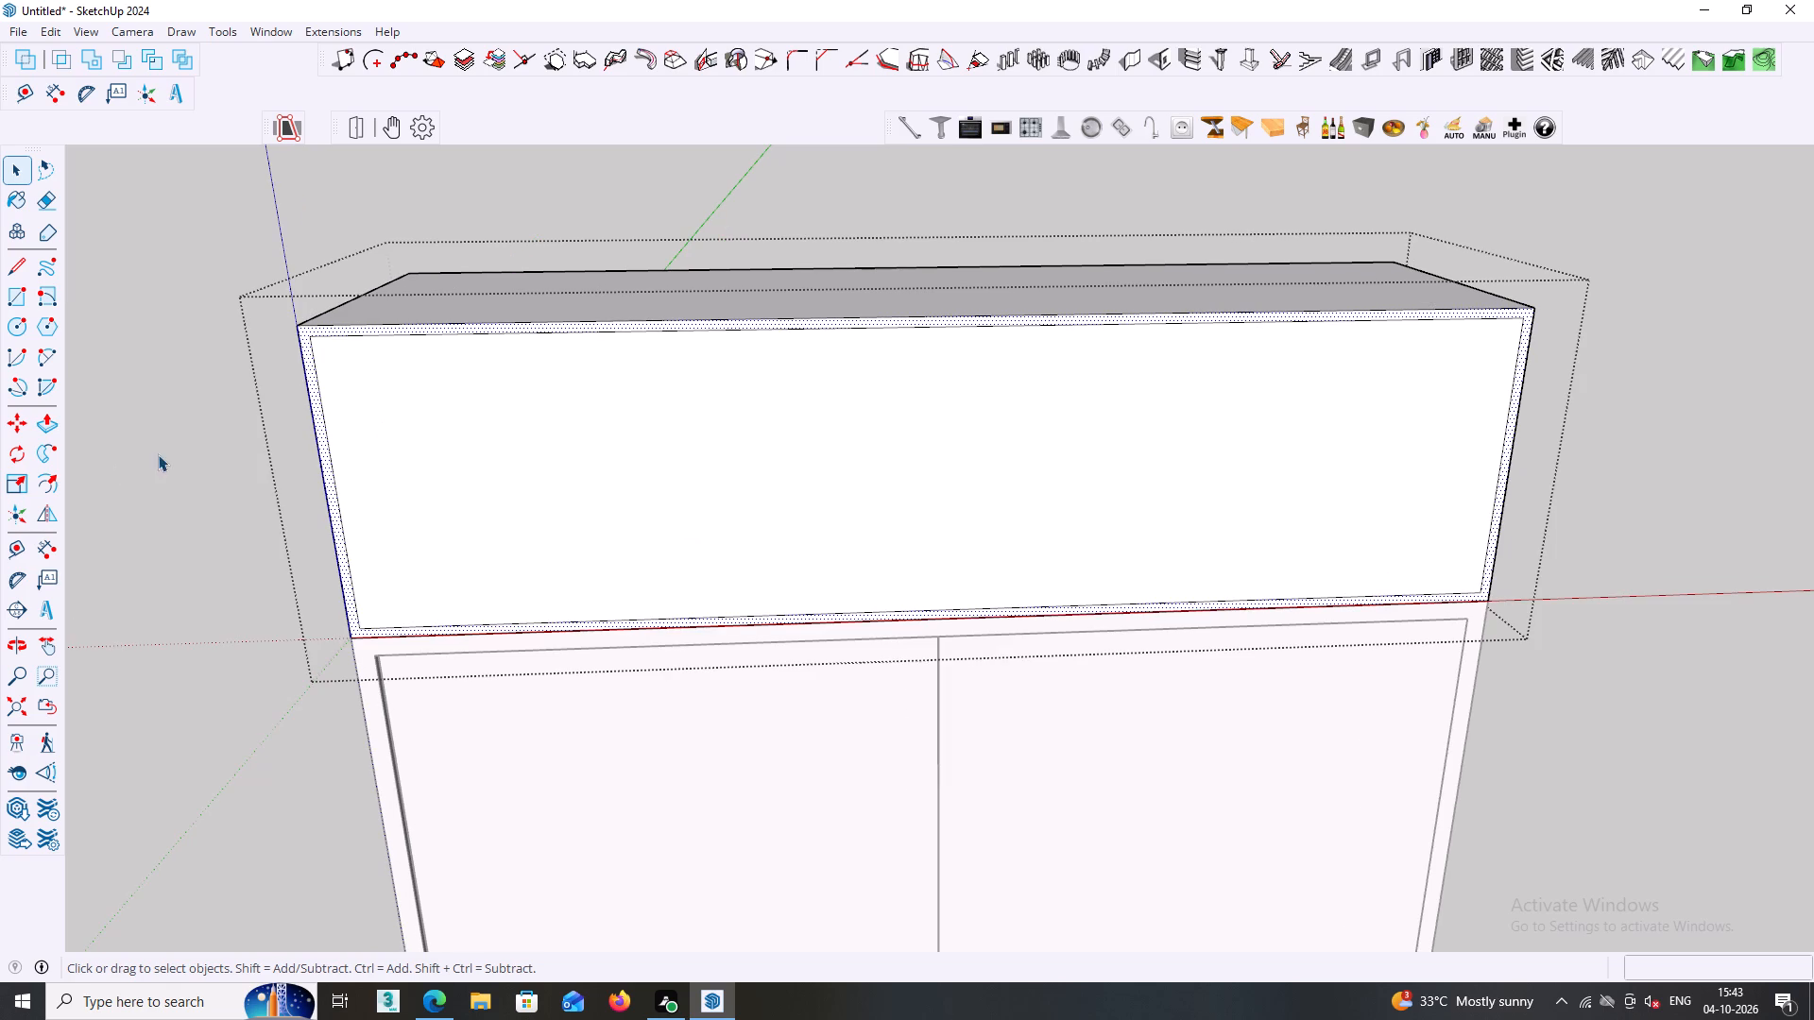
click(505, 402)
click(540, 332)
double_click(544, 330)
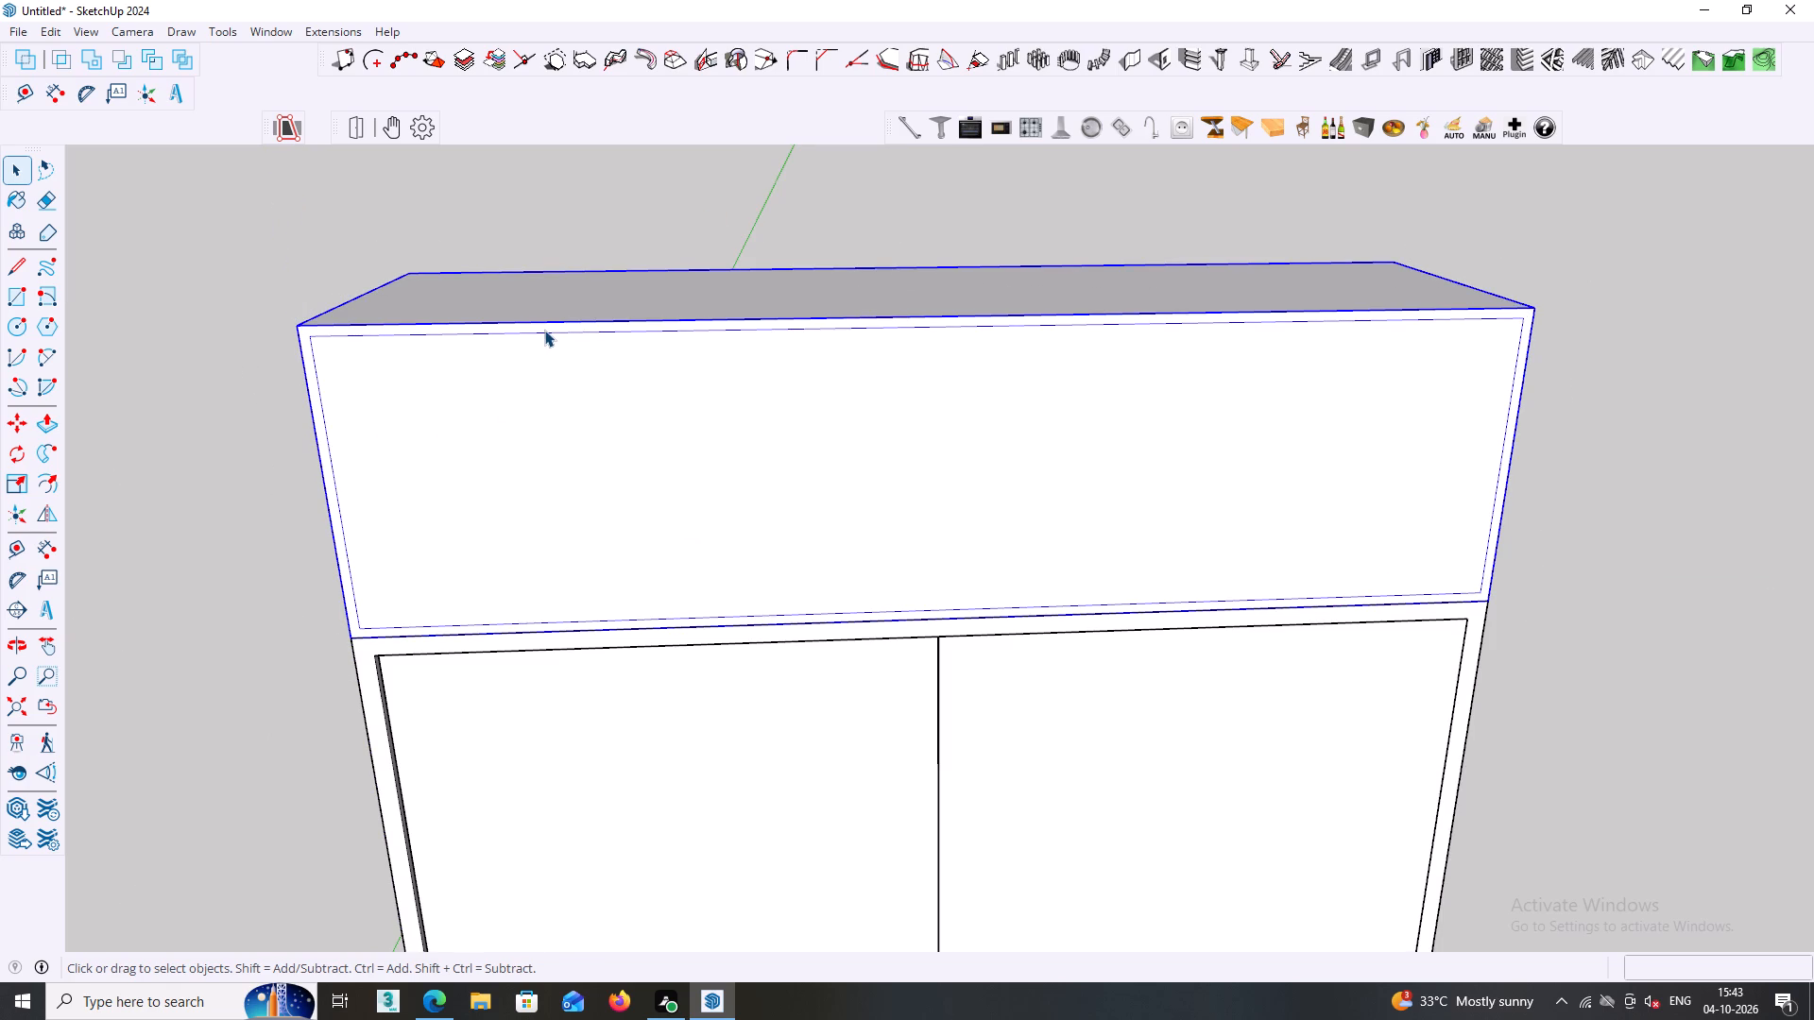
click(548, 332)
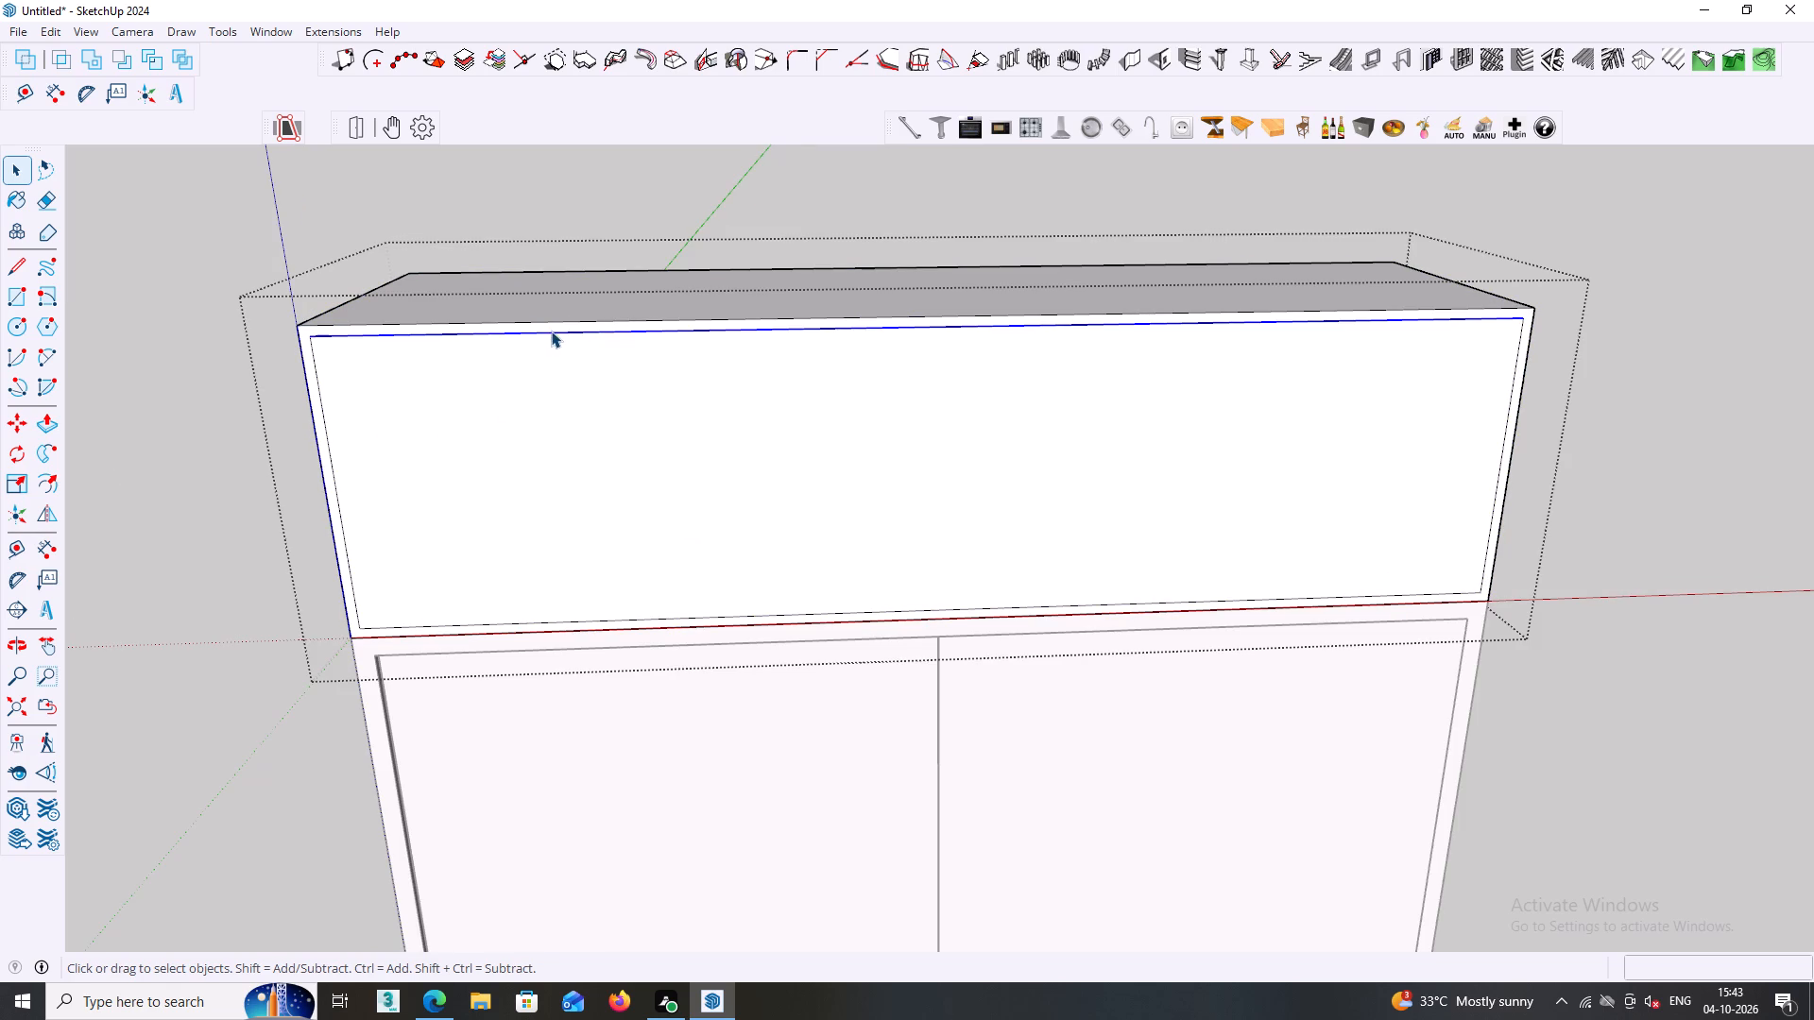
right_click(551, 331)
click(617, 509)
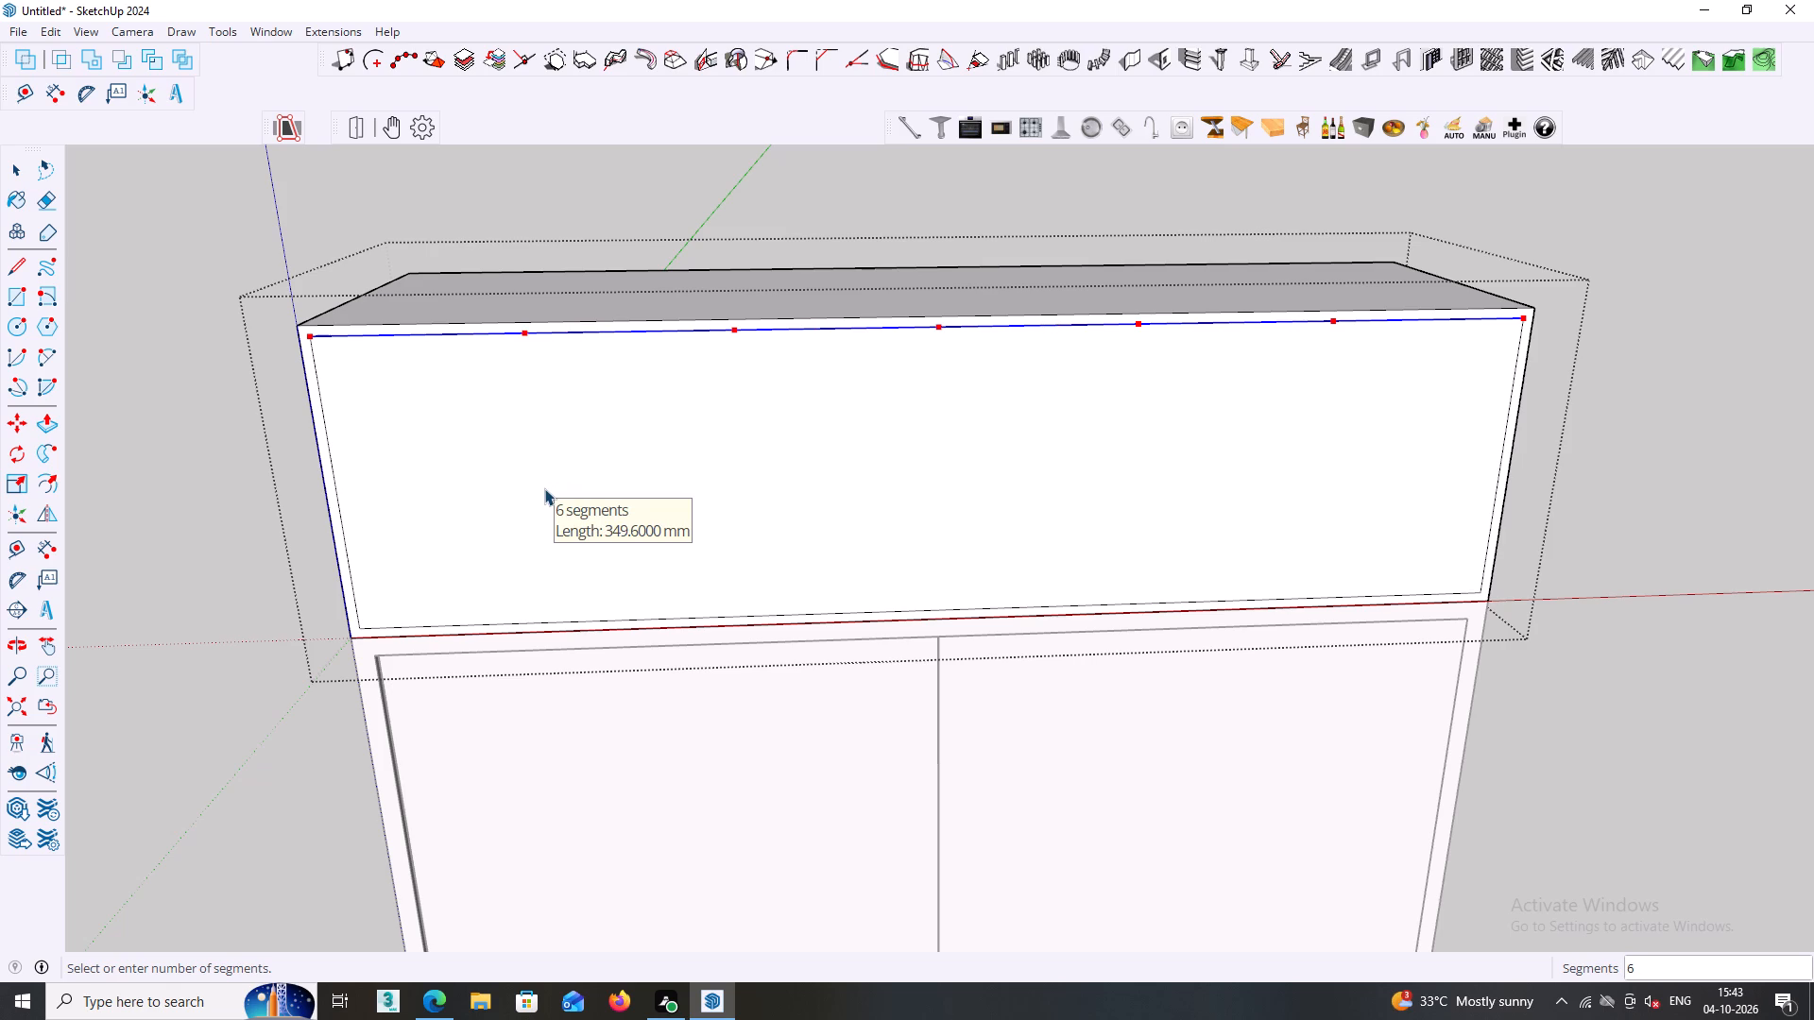
click(544, 488)
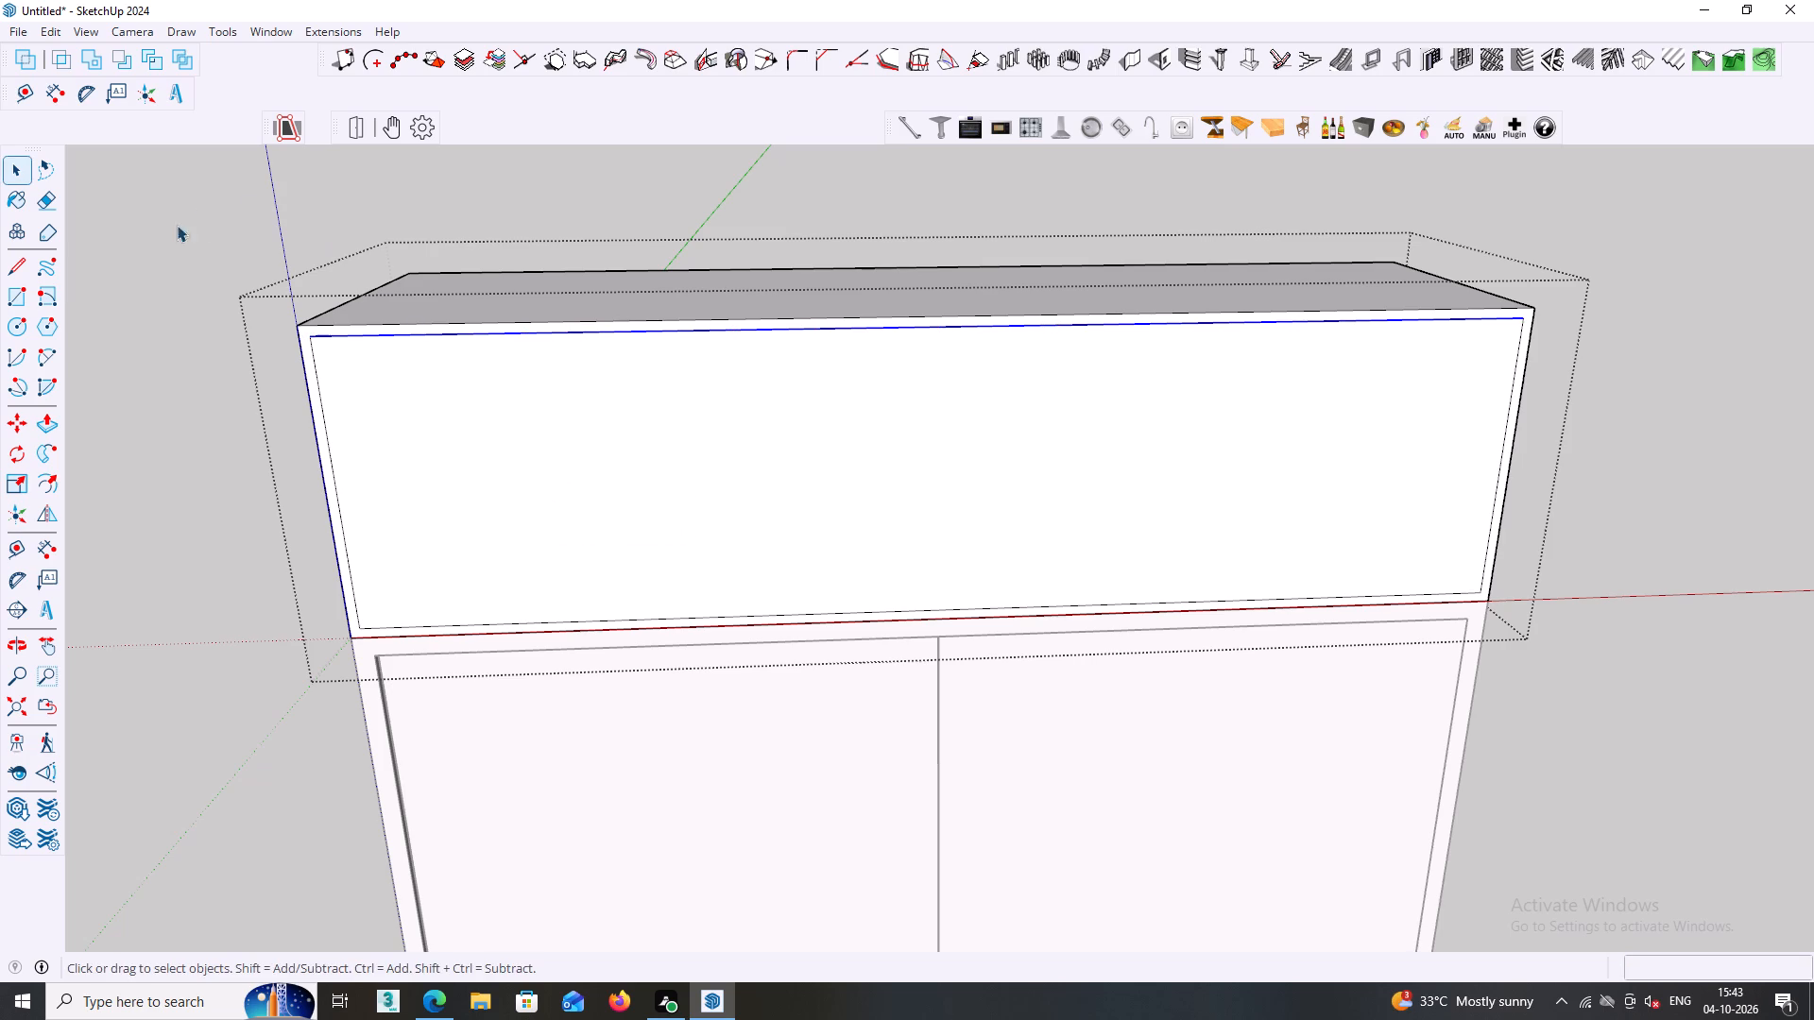
Draw five vertical lines across the loft's front from the top edge's division points to the inner outline's bottom edge.
click(15, 263)
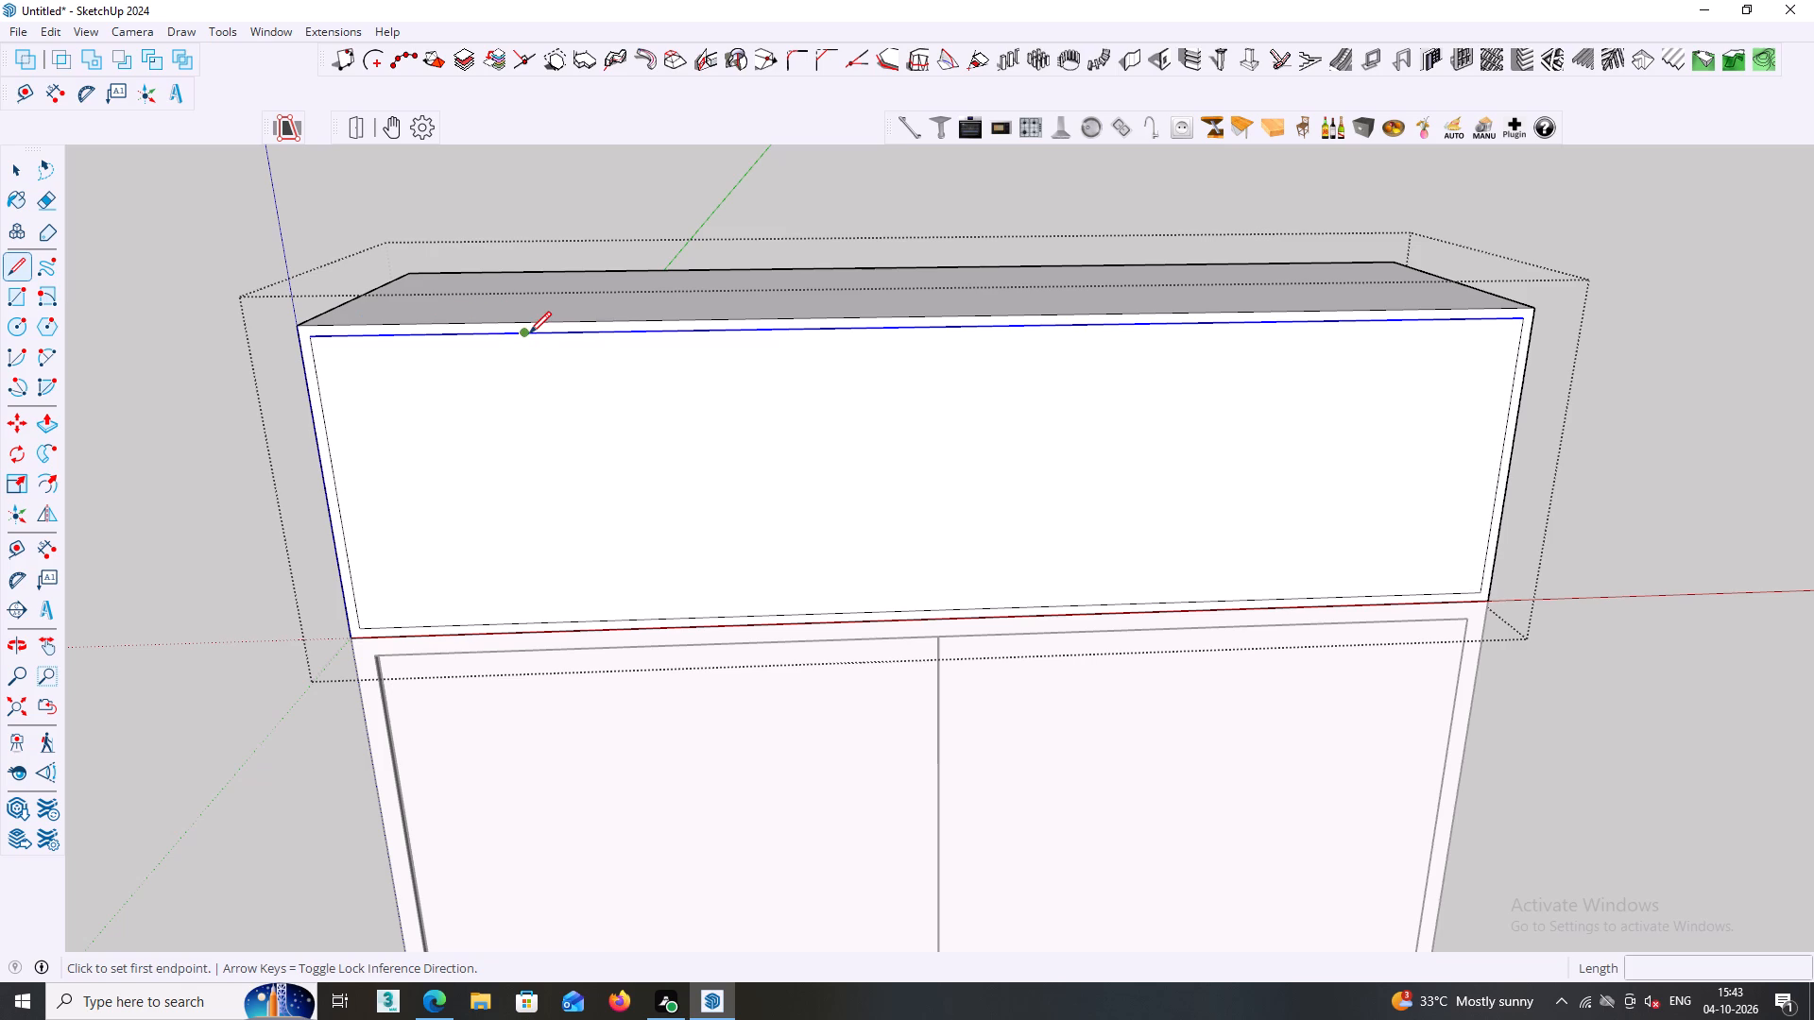
click(524, 333)
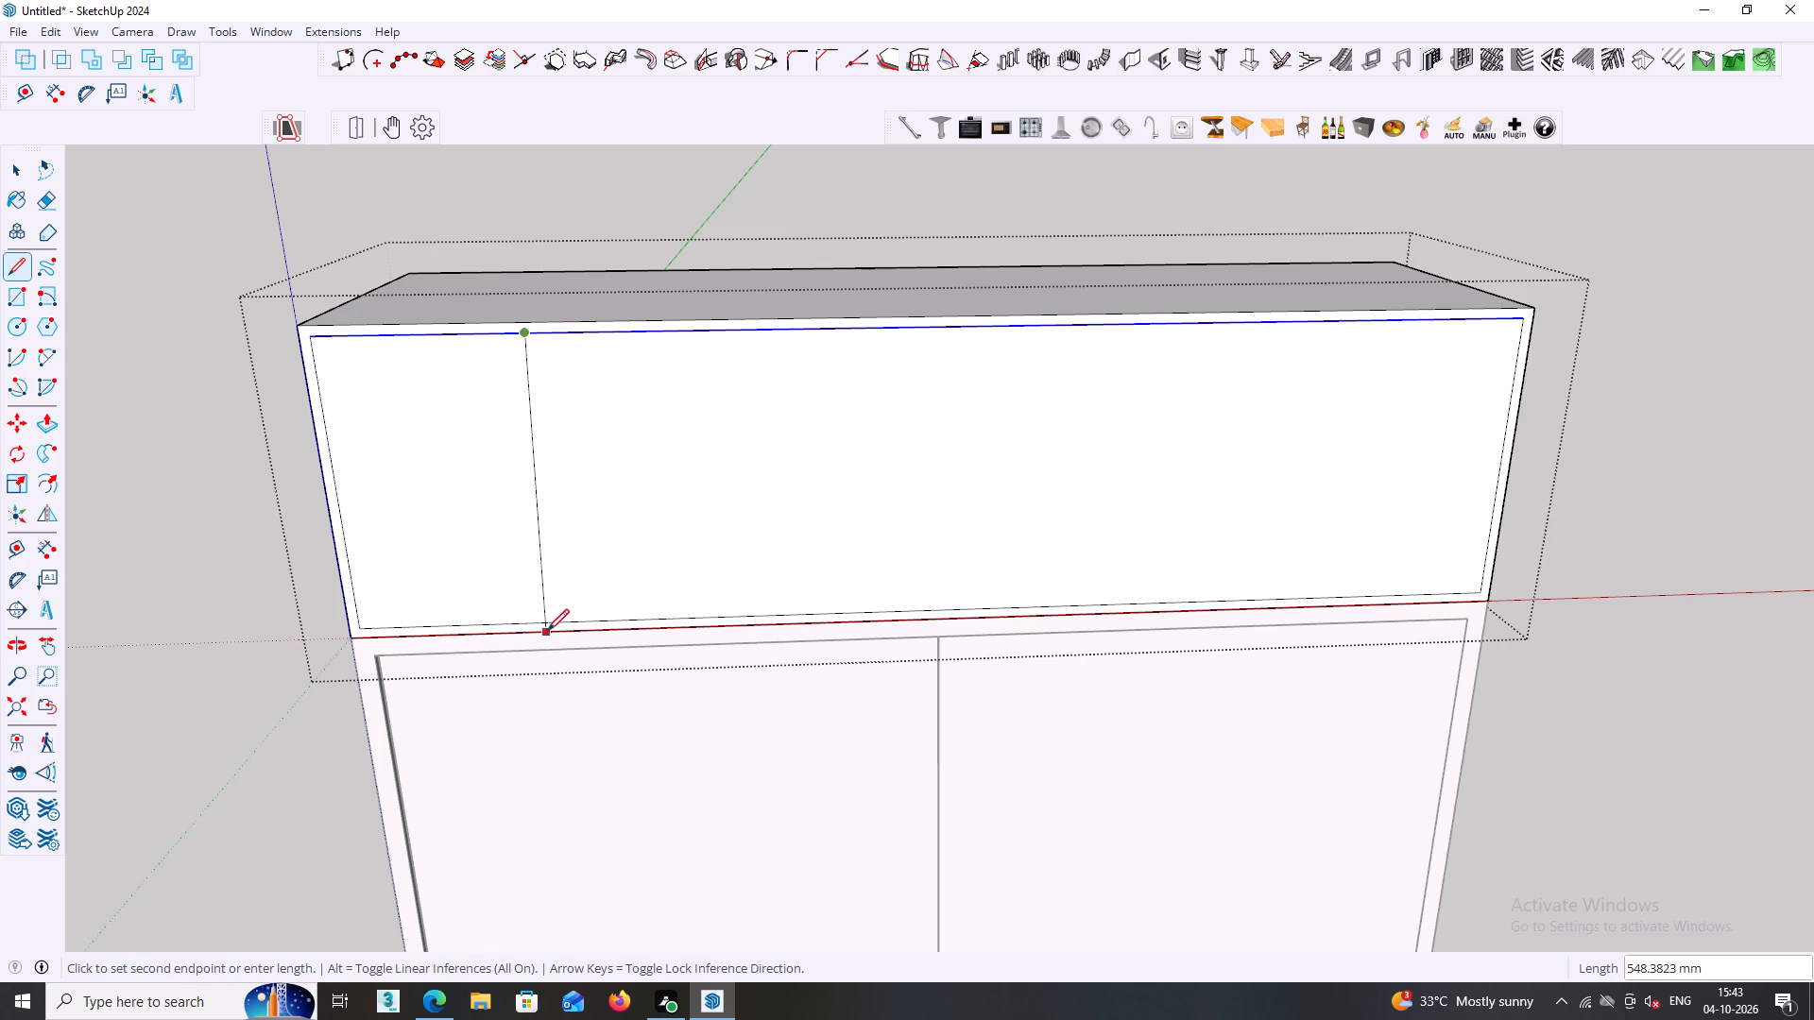
click(555, 624)
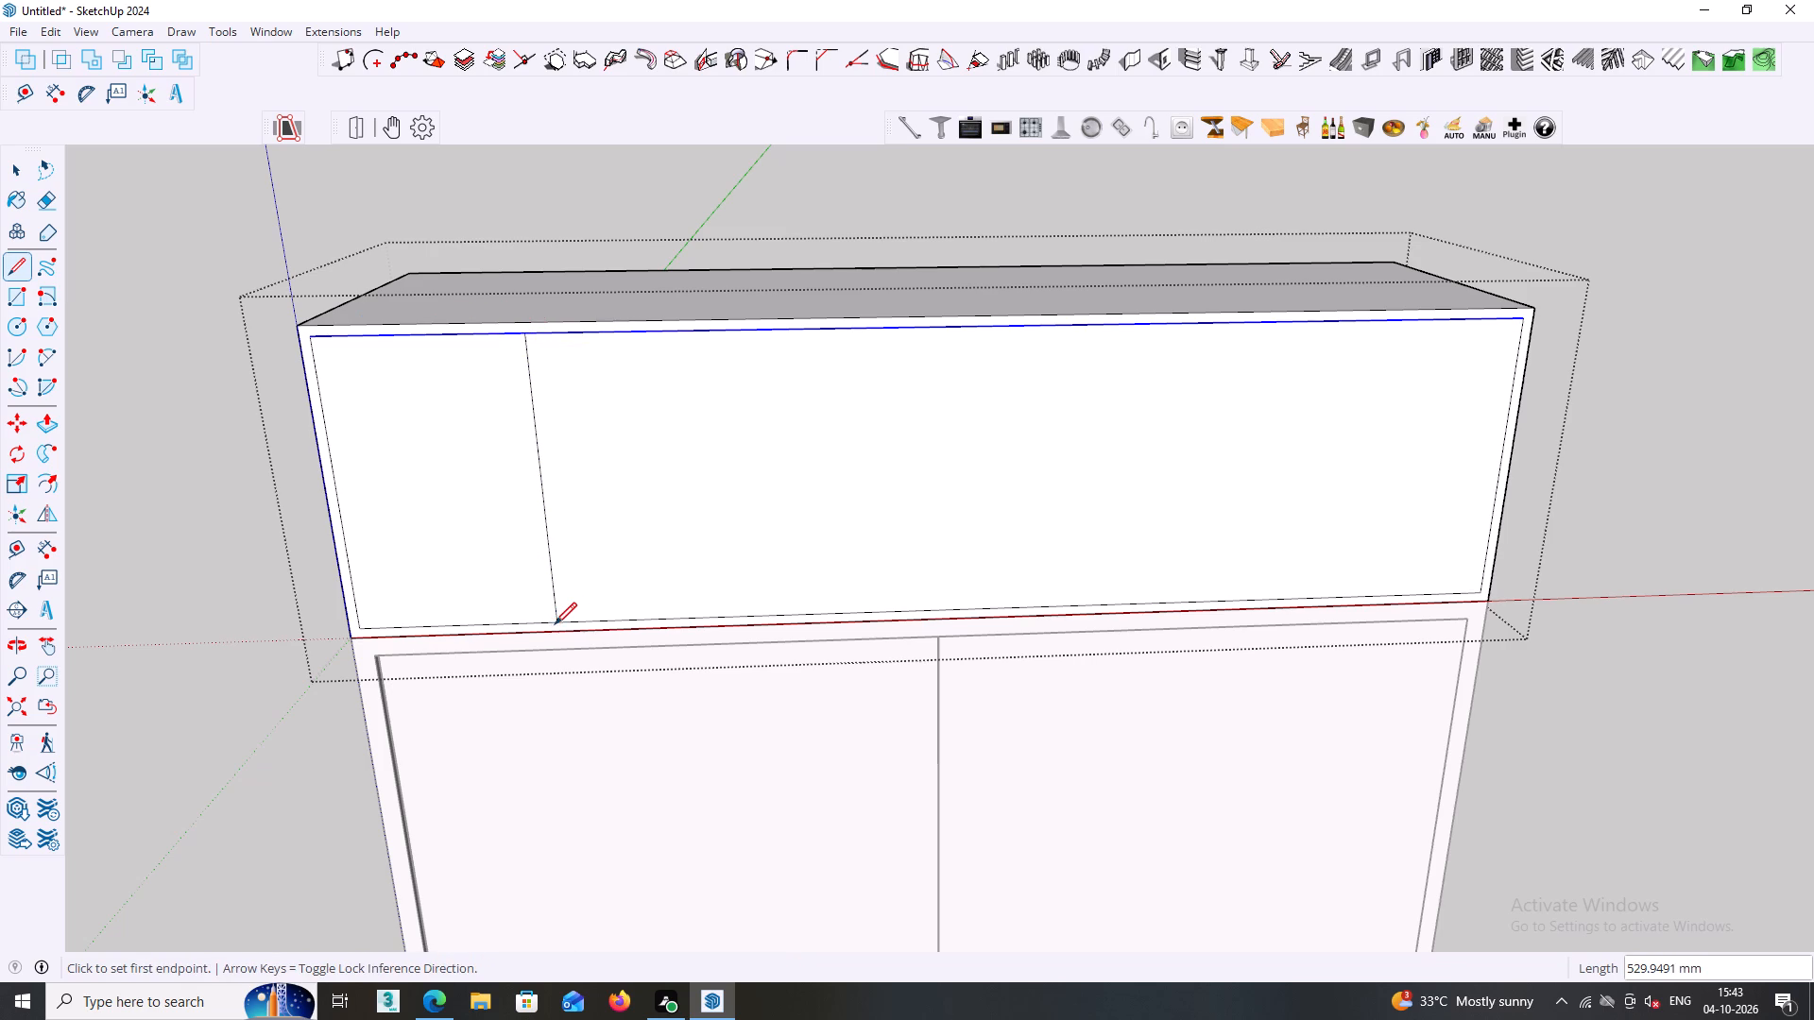
click(736, 331)
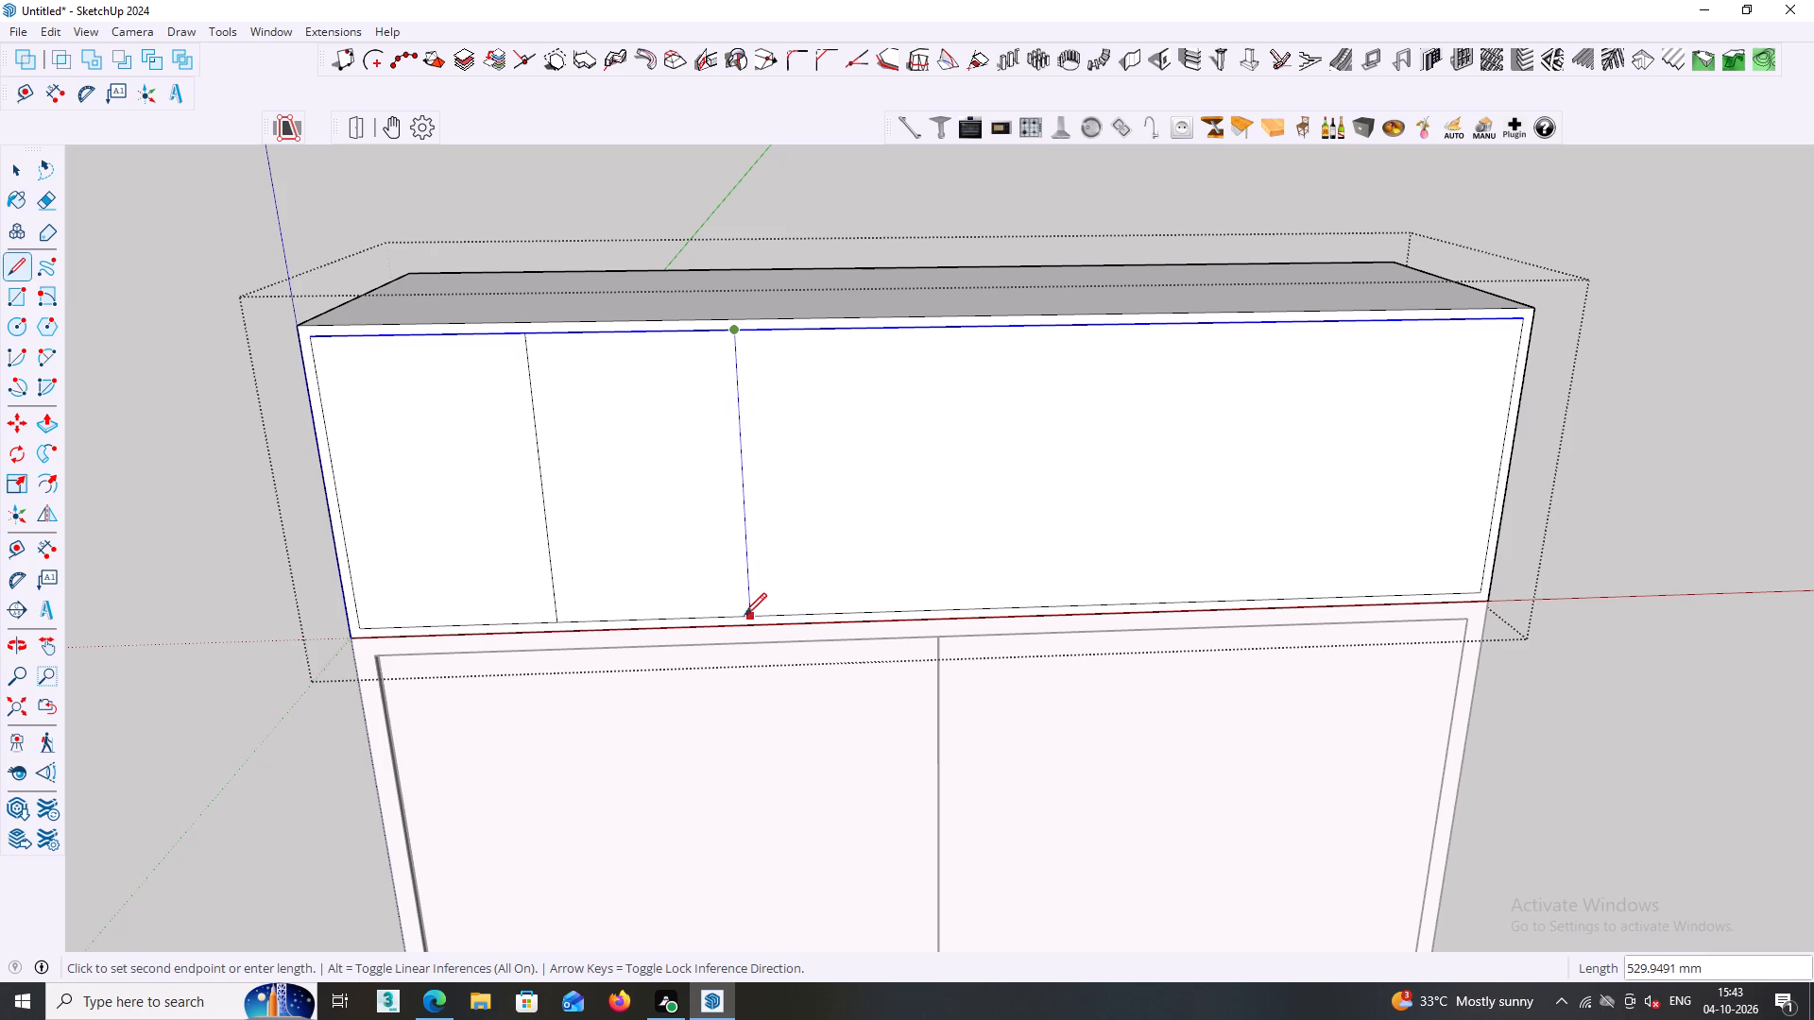
click(747, 618)
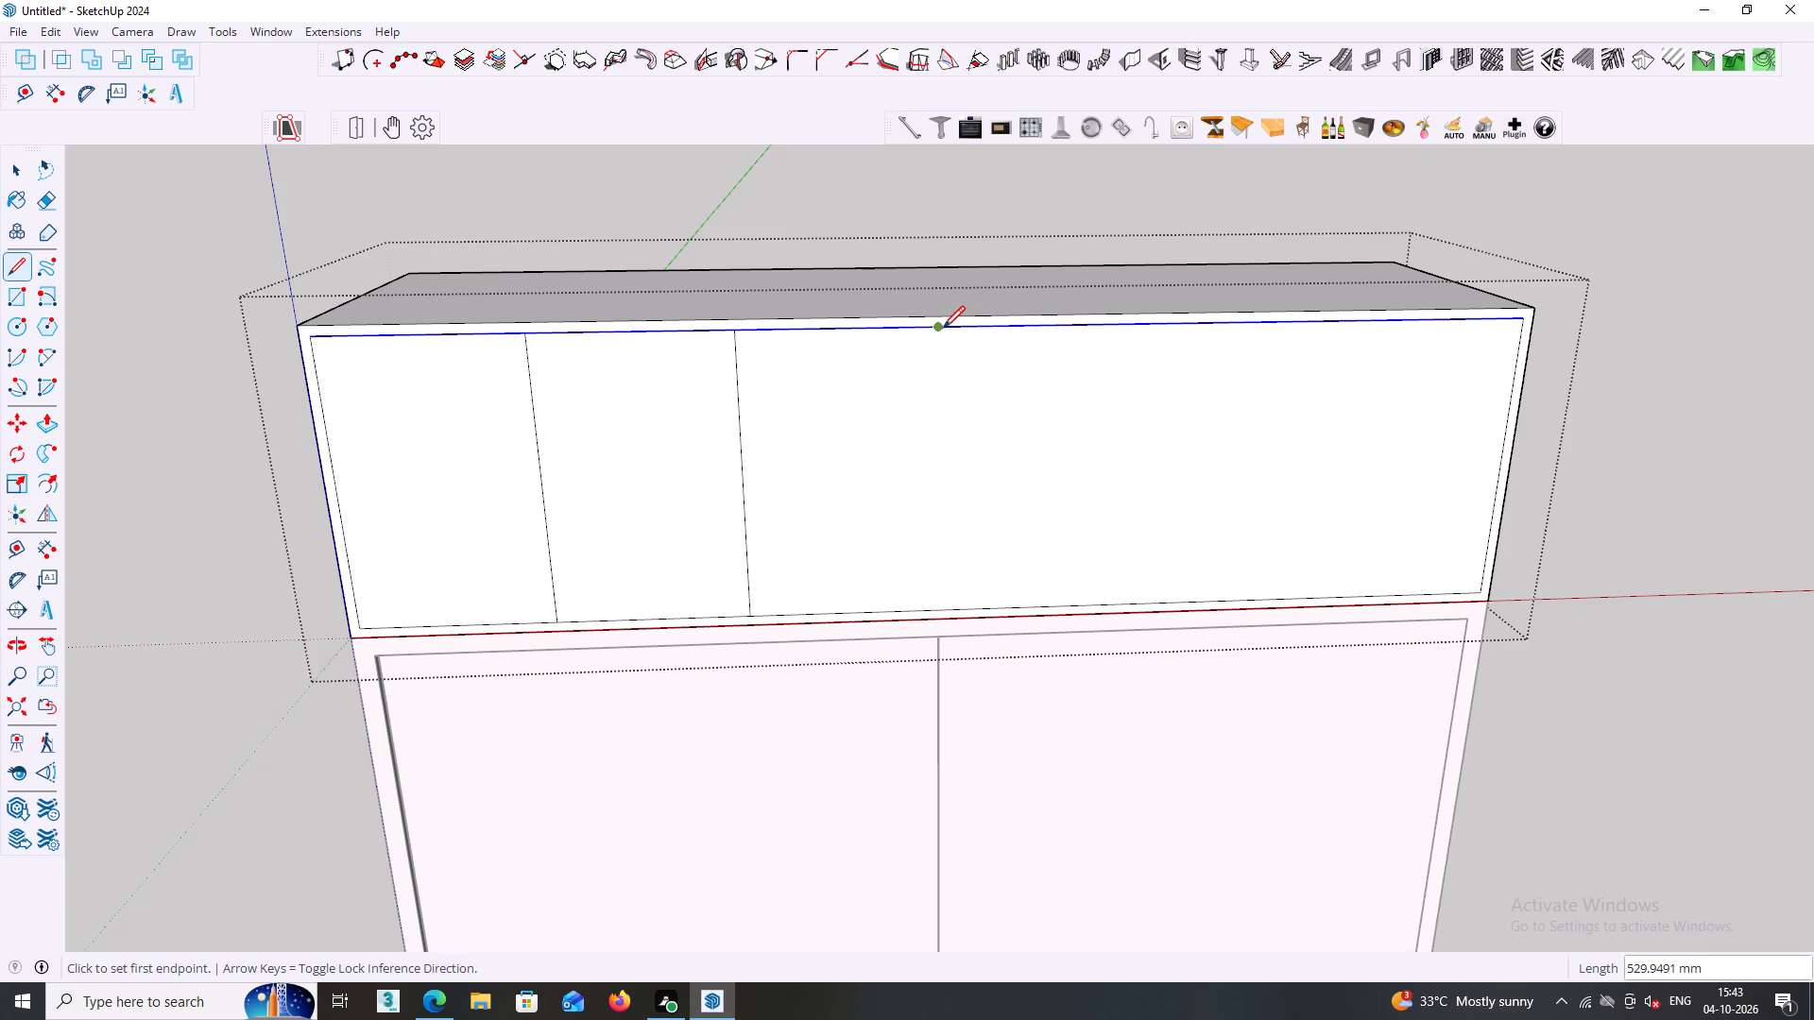
click(943, 328)
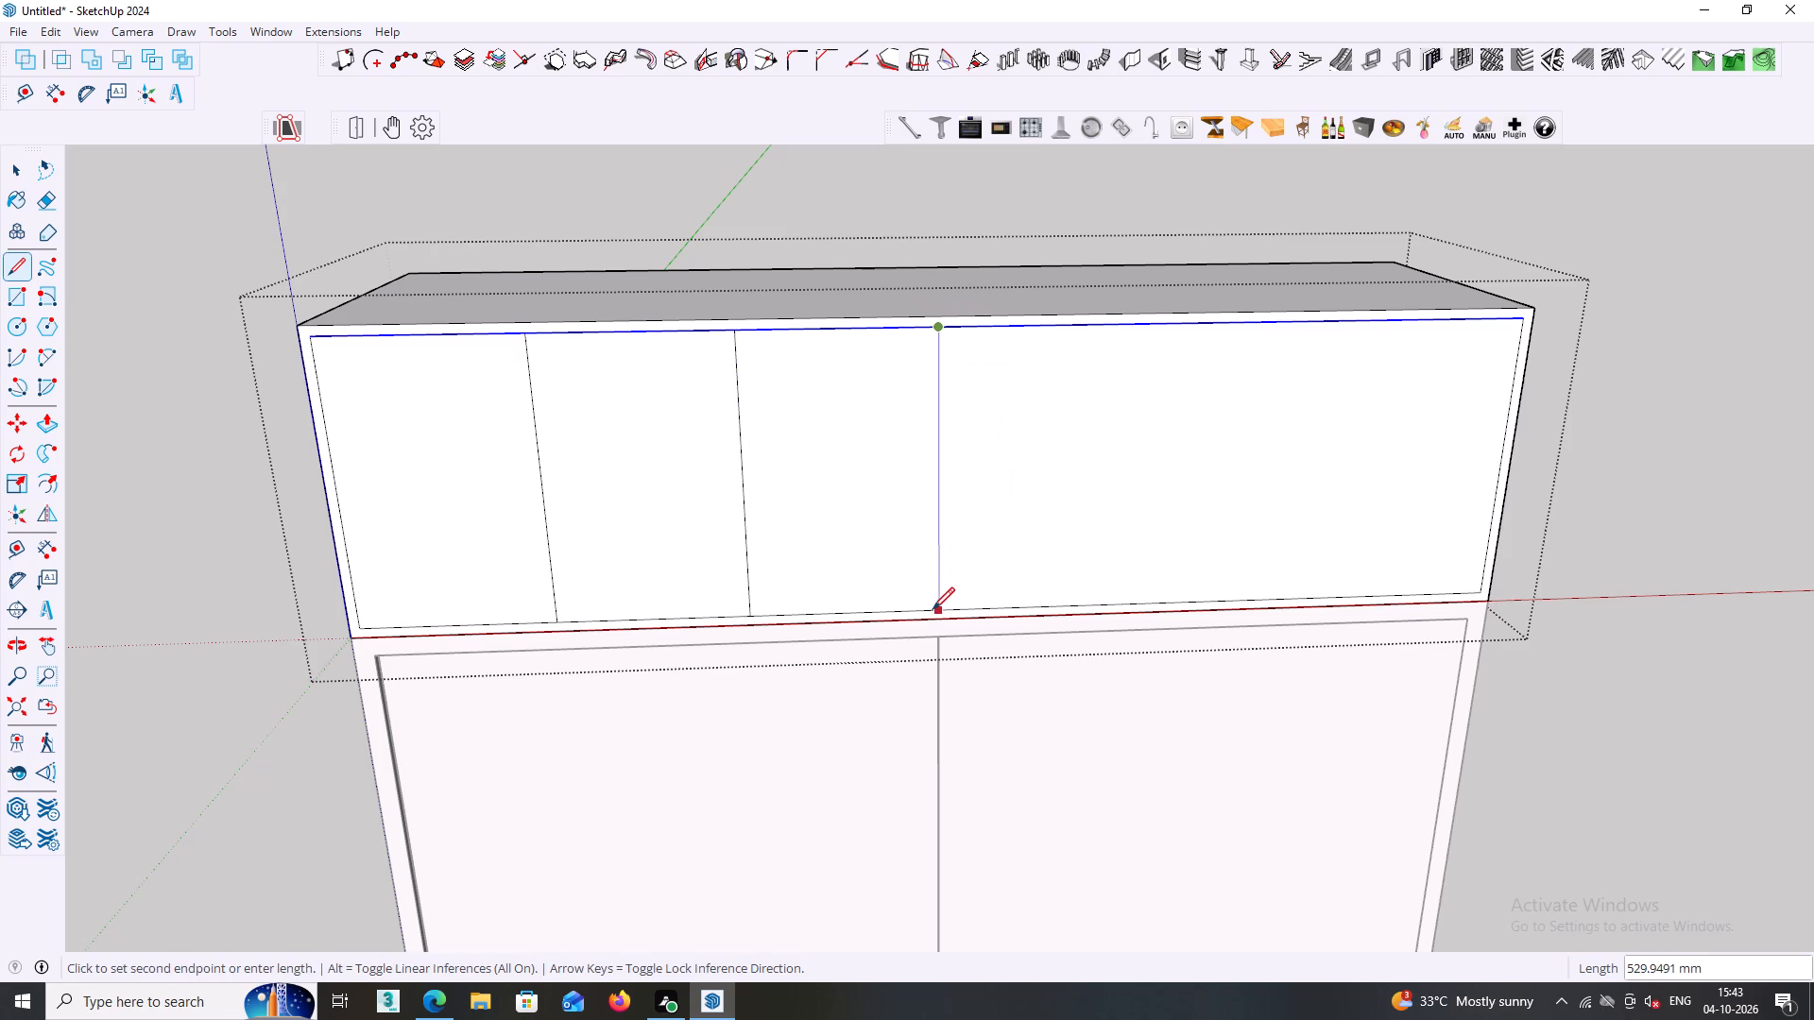
click(935, 611)
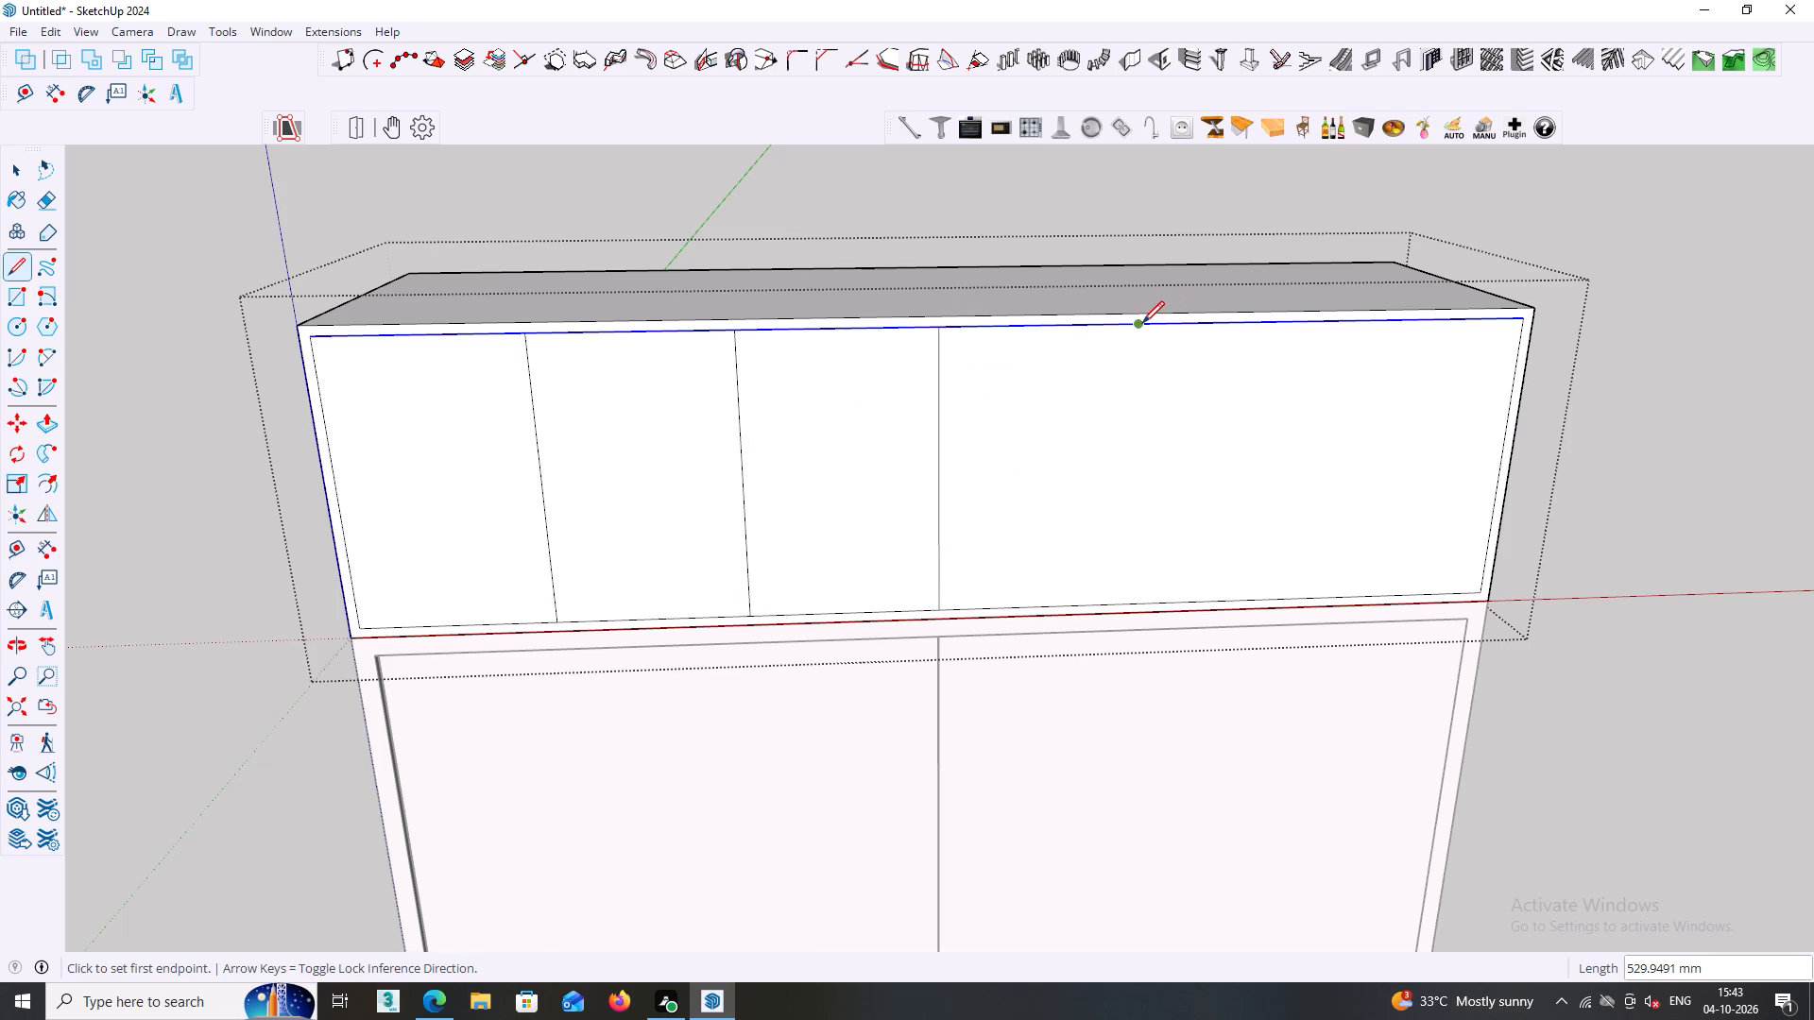
click(1142, 323)
click(1125, 605)
click(1335, 320)
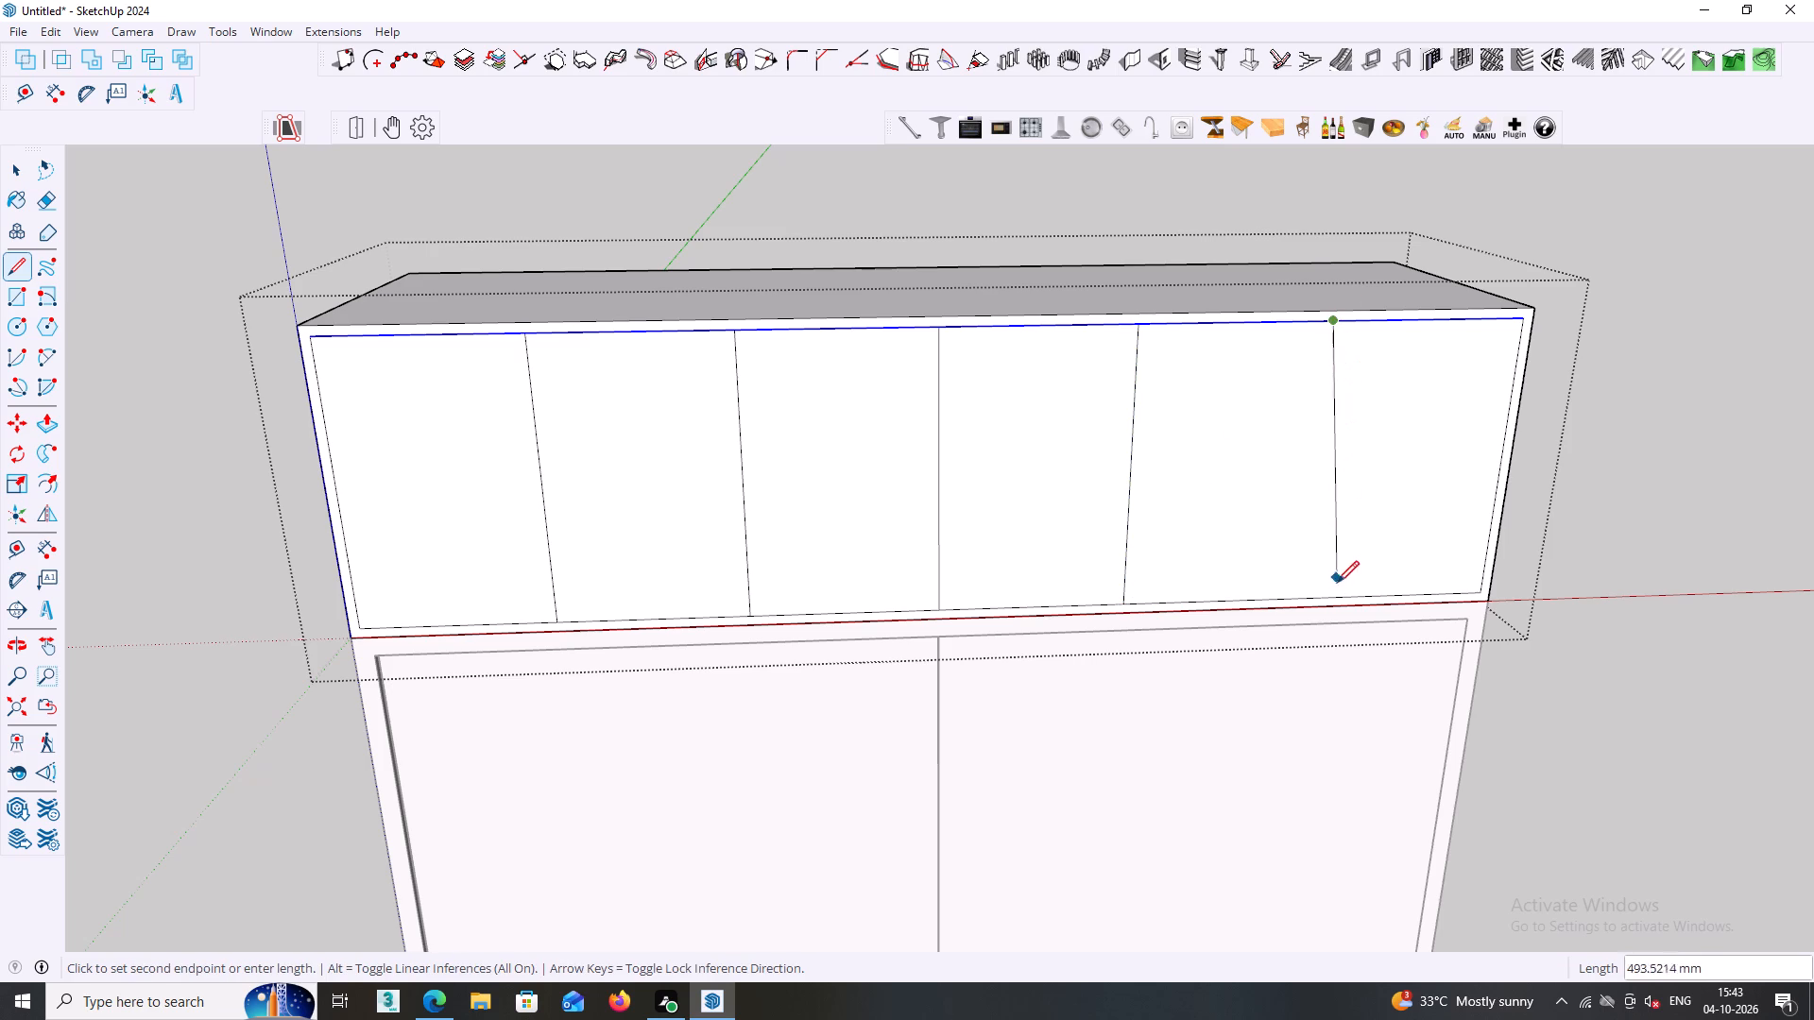
click(1309, 601)
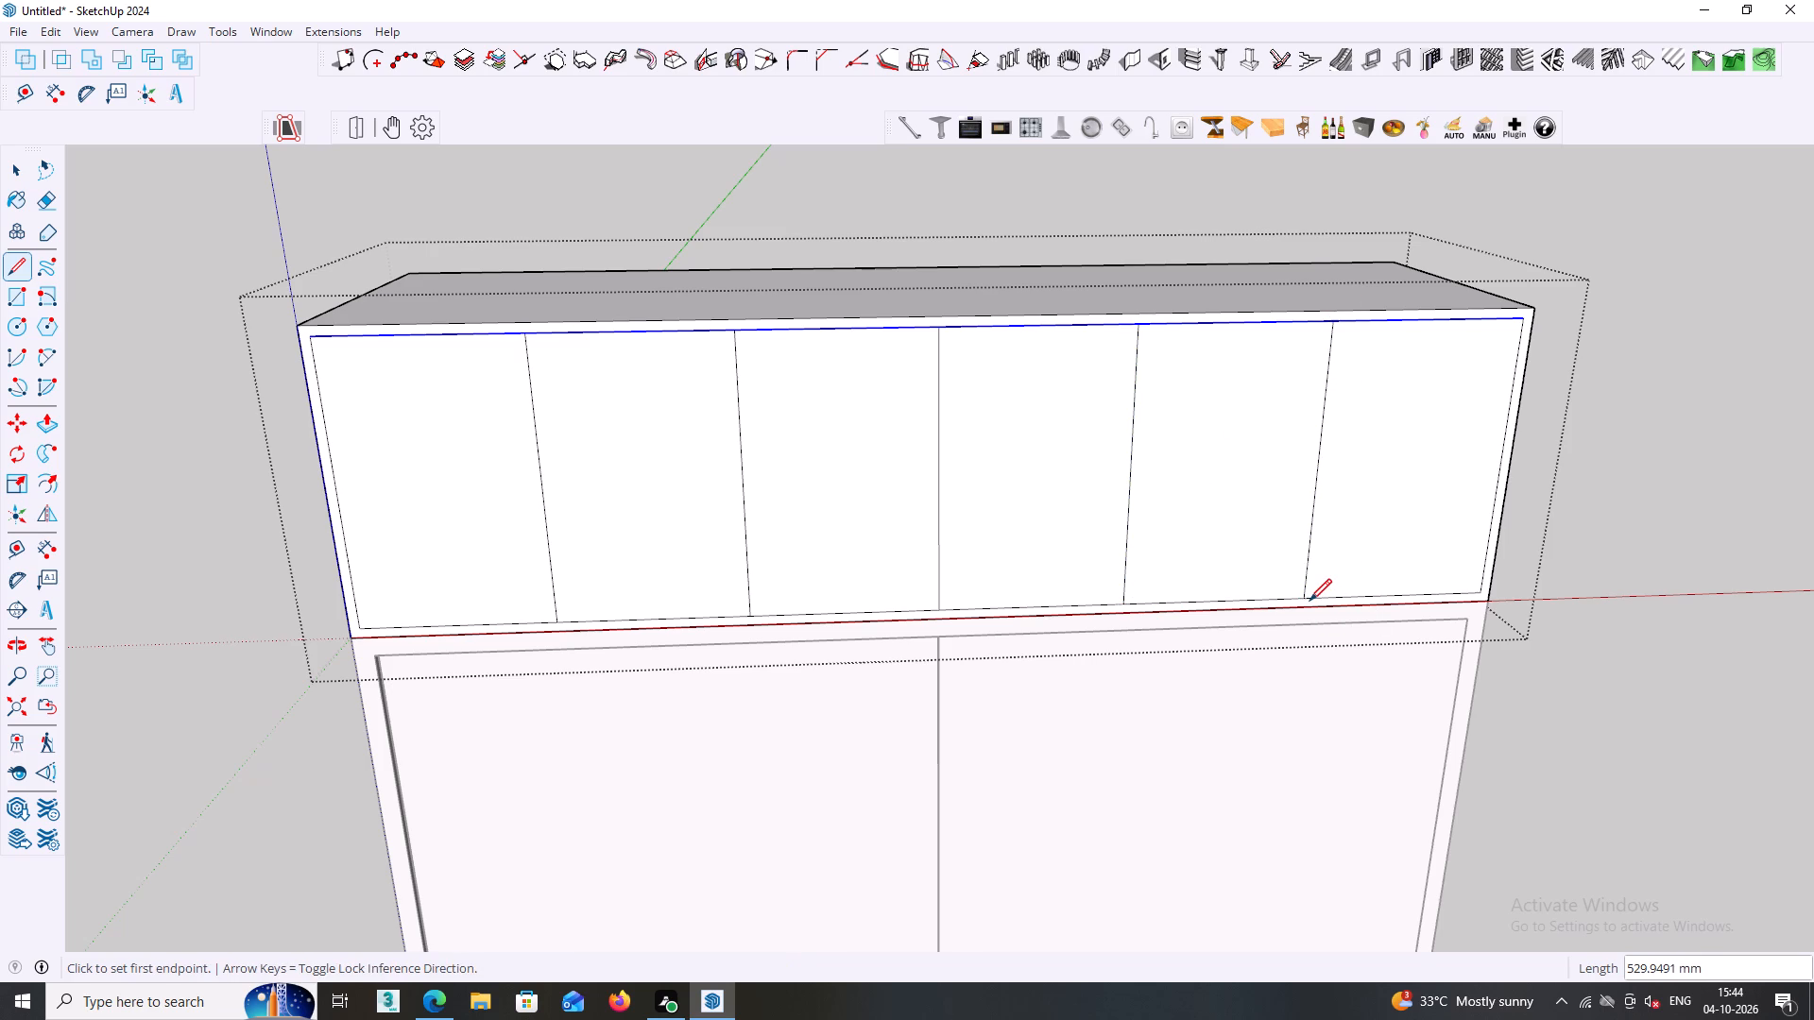
key(space)
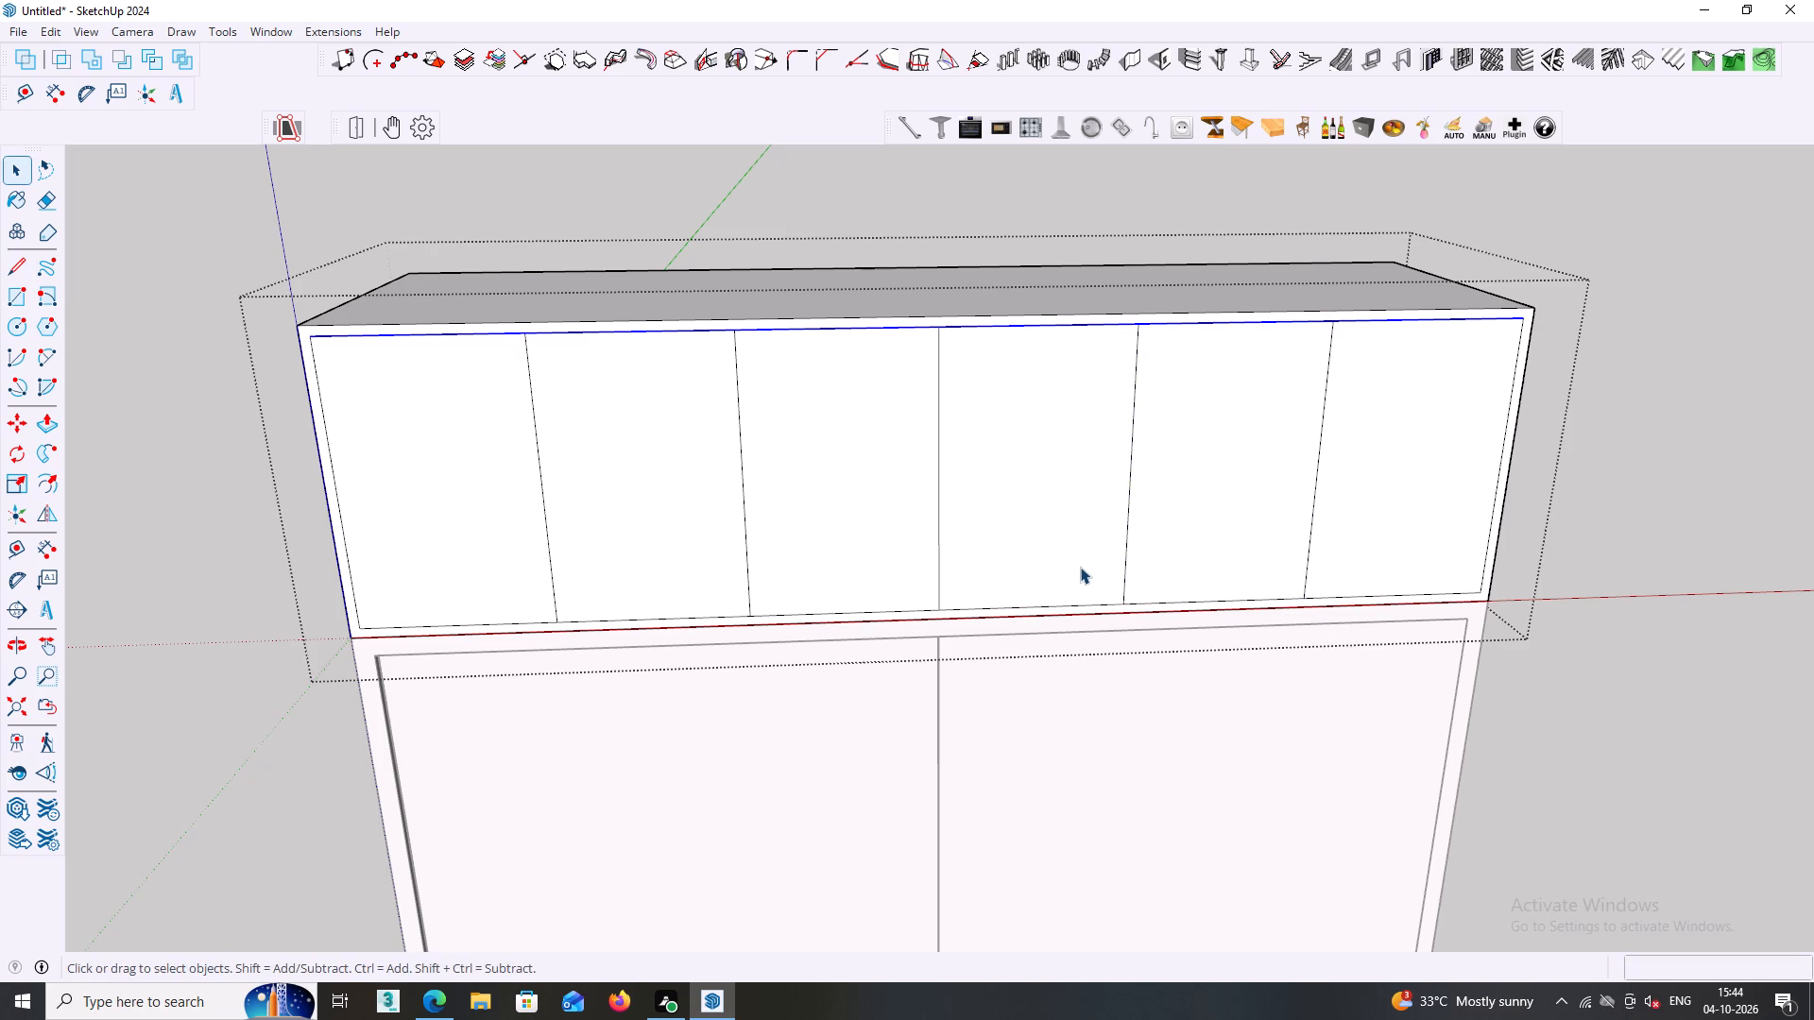
Copy the first divider line 9 mm right, copy that line 18 mm back left, and delete the original centre line.
click(547, 533)
key(m)
click(547, 534)
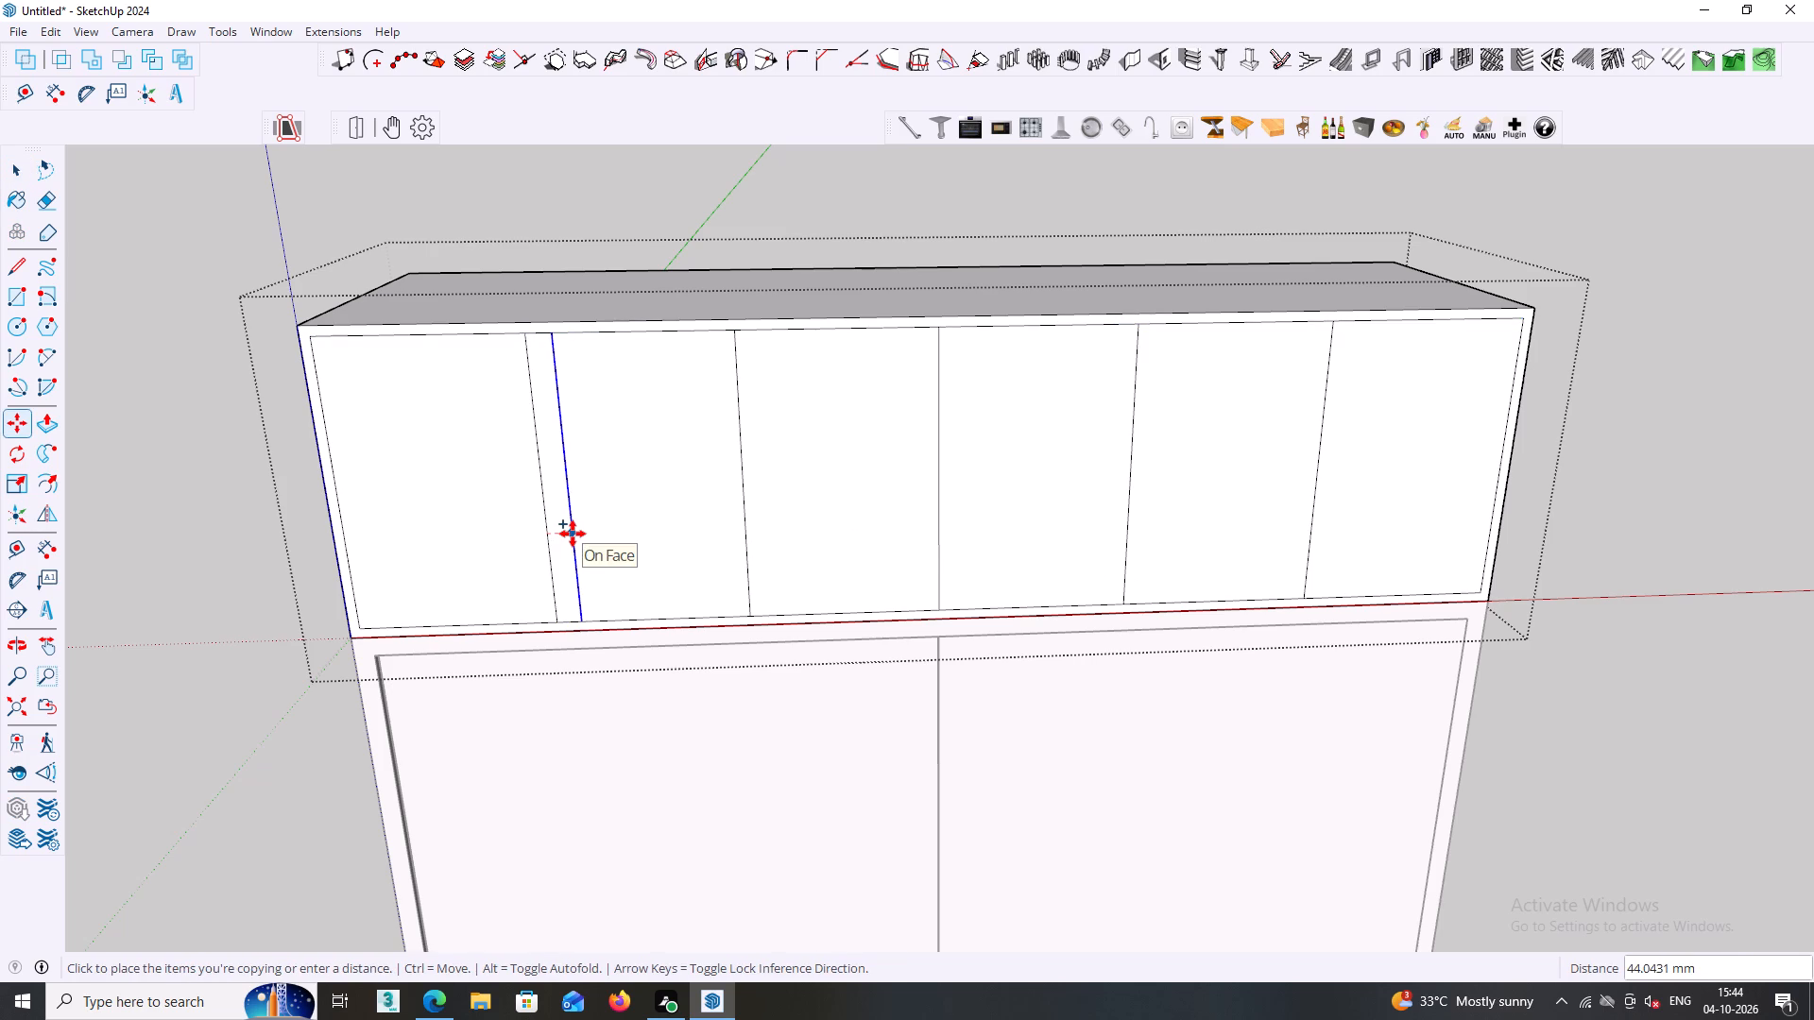
key(9)
key(Return)
scroll(533, 575, up, 4)
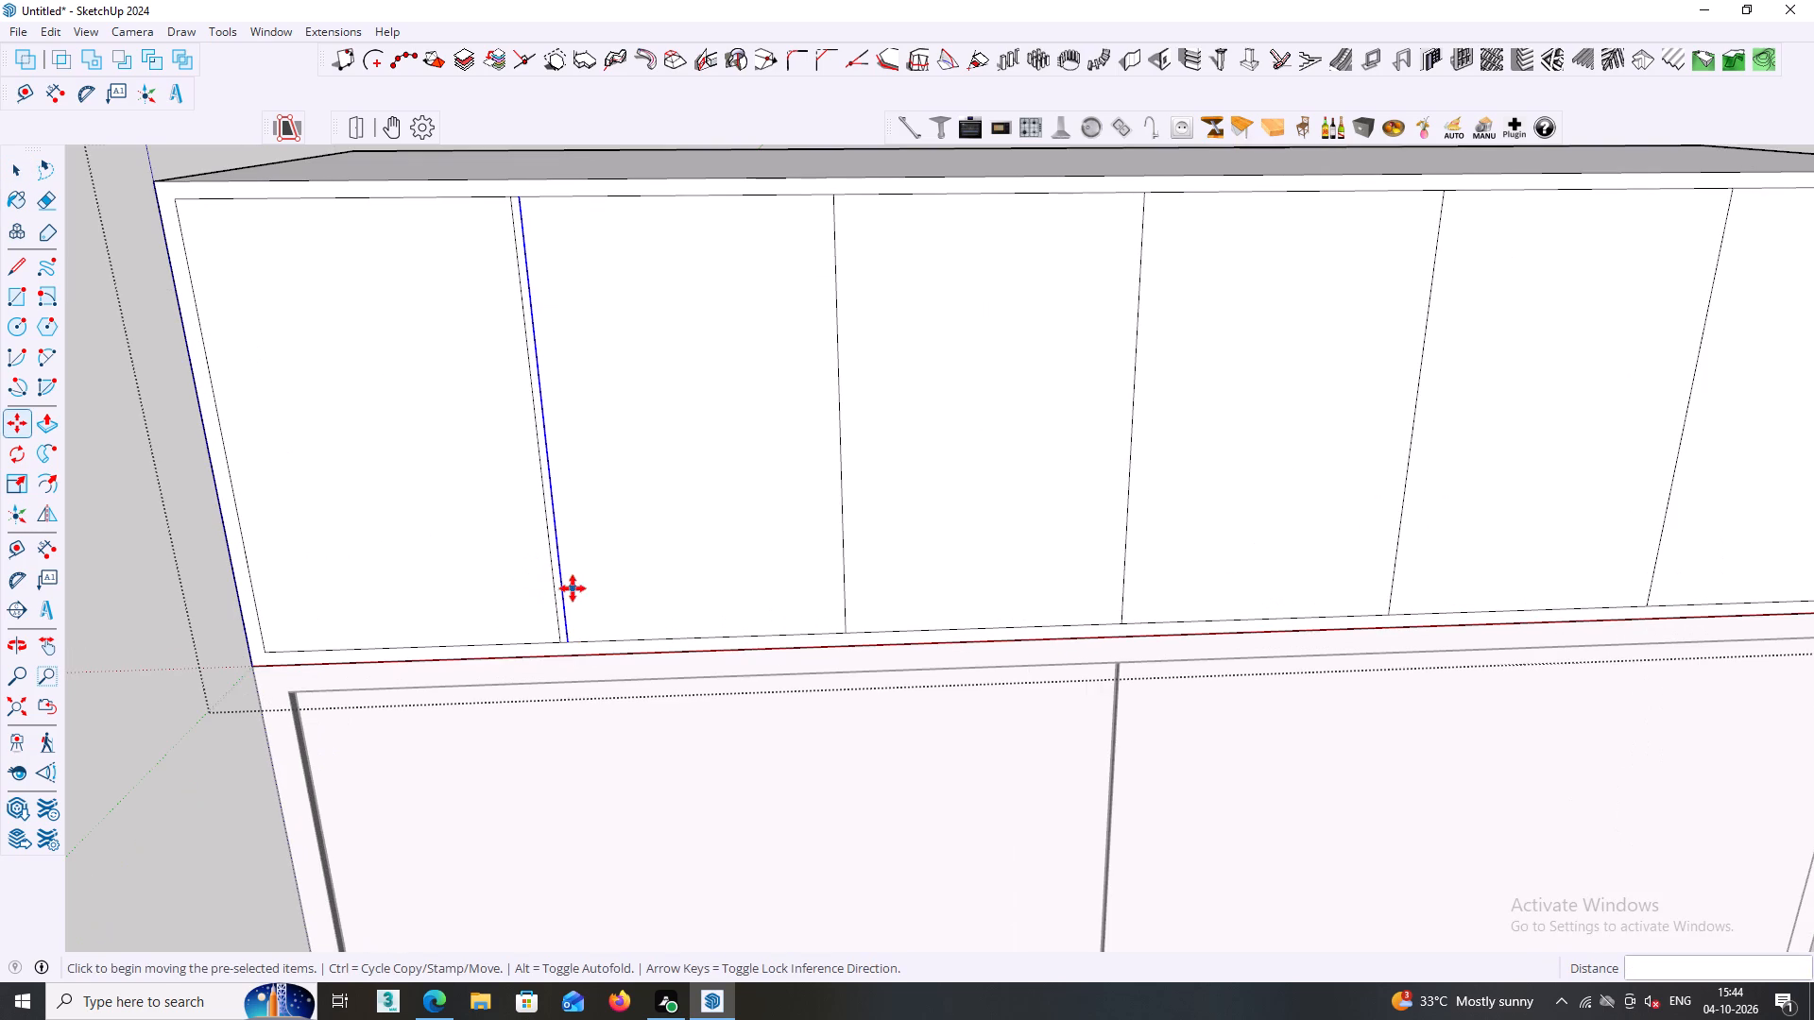
click(564, 594)
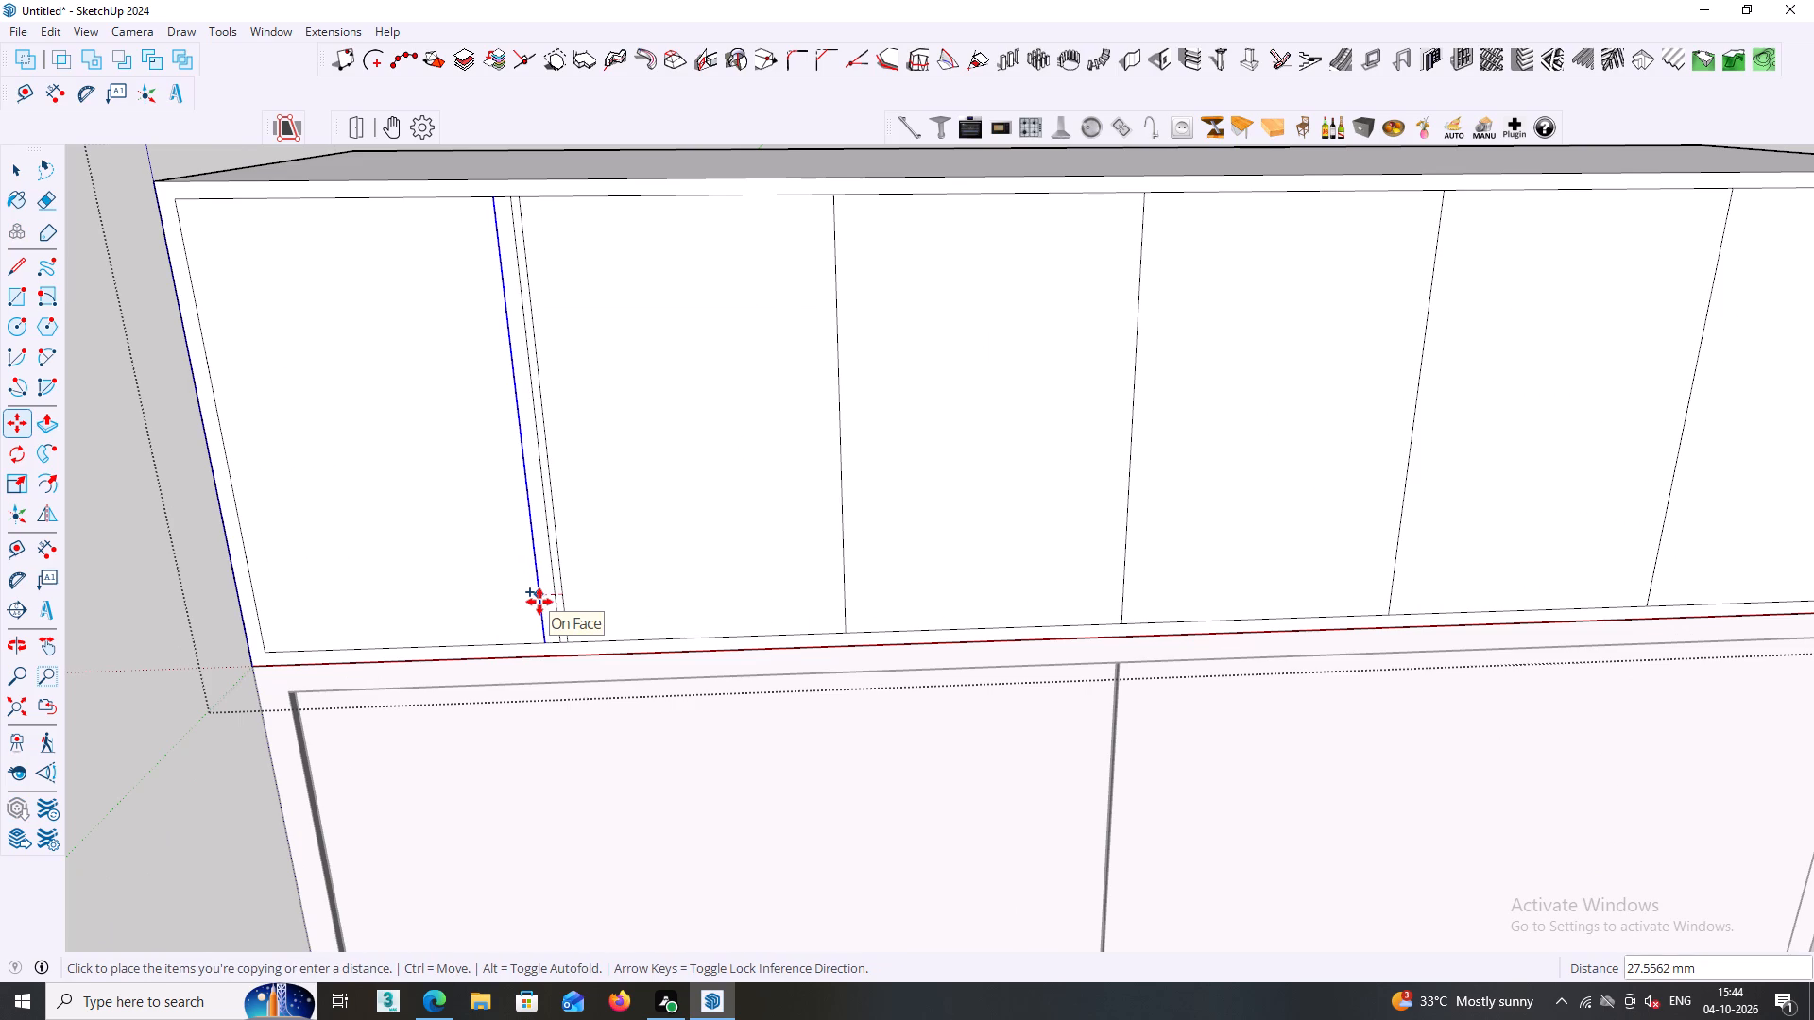
text(18)
key(Return)
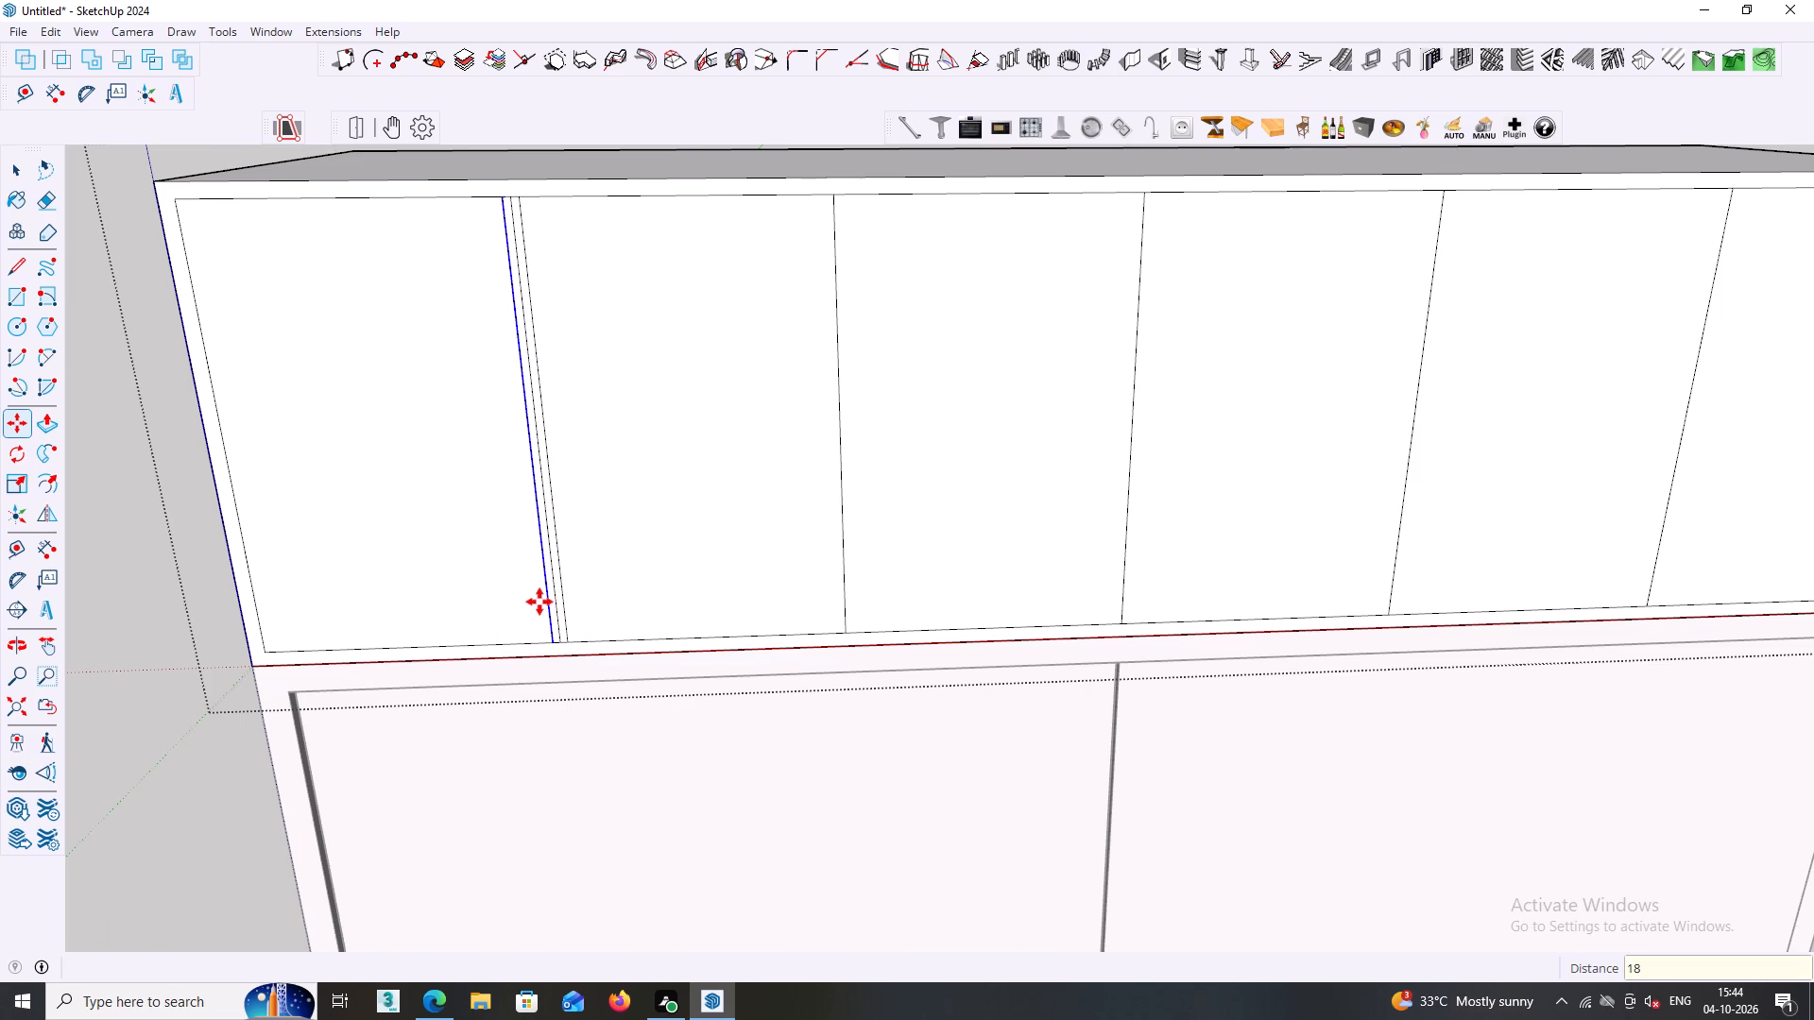
key(space)
click(556, 614)
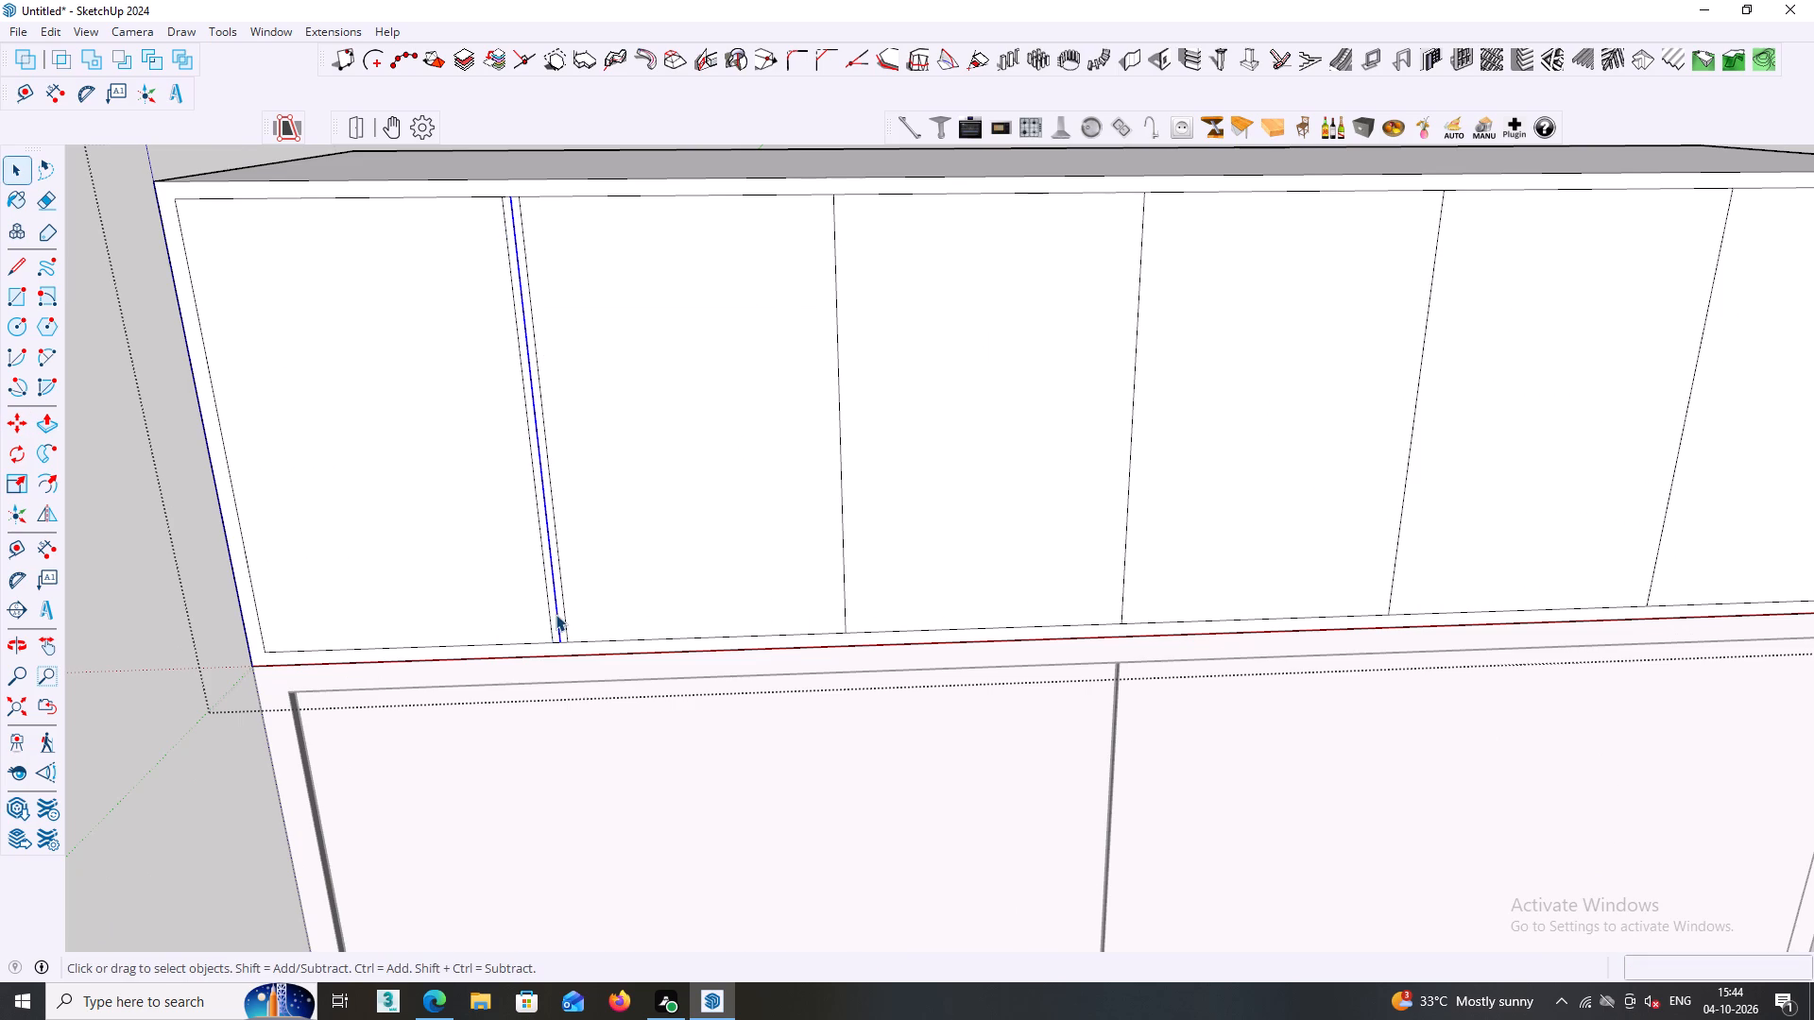
key(Delete)
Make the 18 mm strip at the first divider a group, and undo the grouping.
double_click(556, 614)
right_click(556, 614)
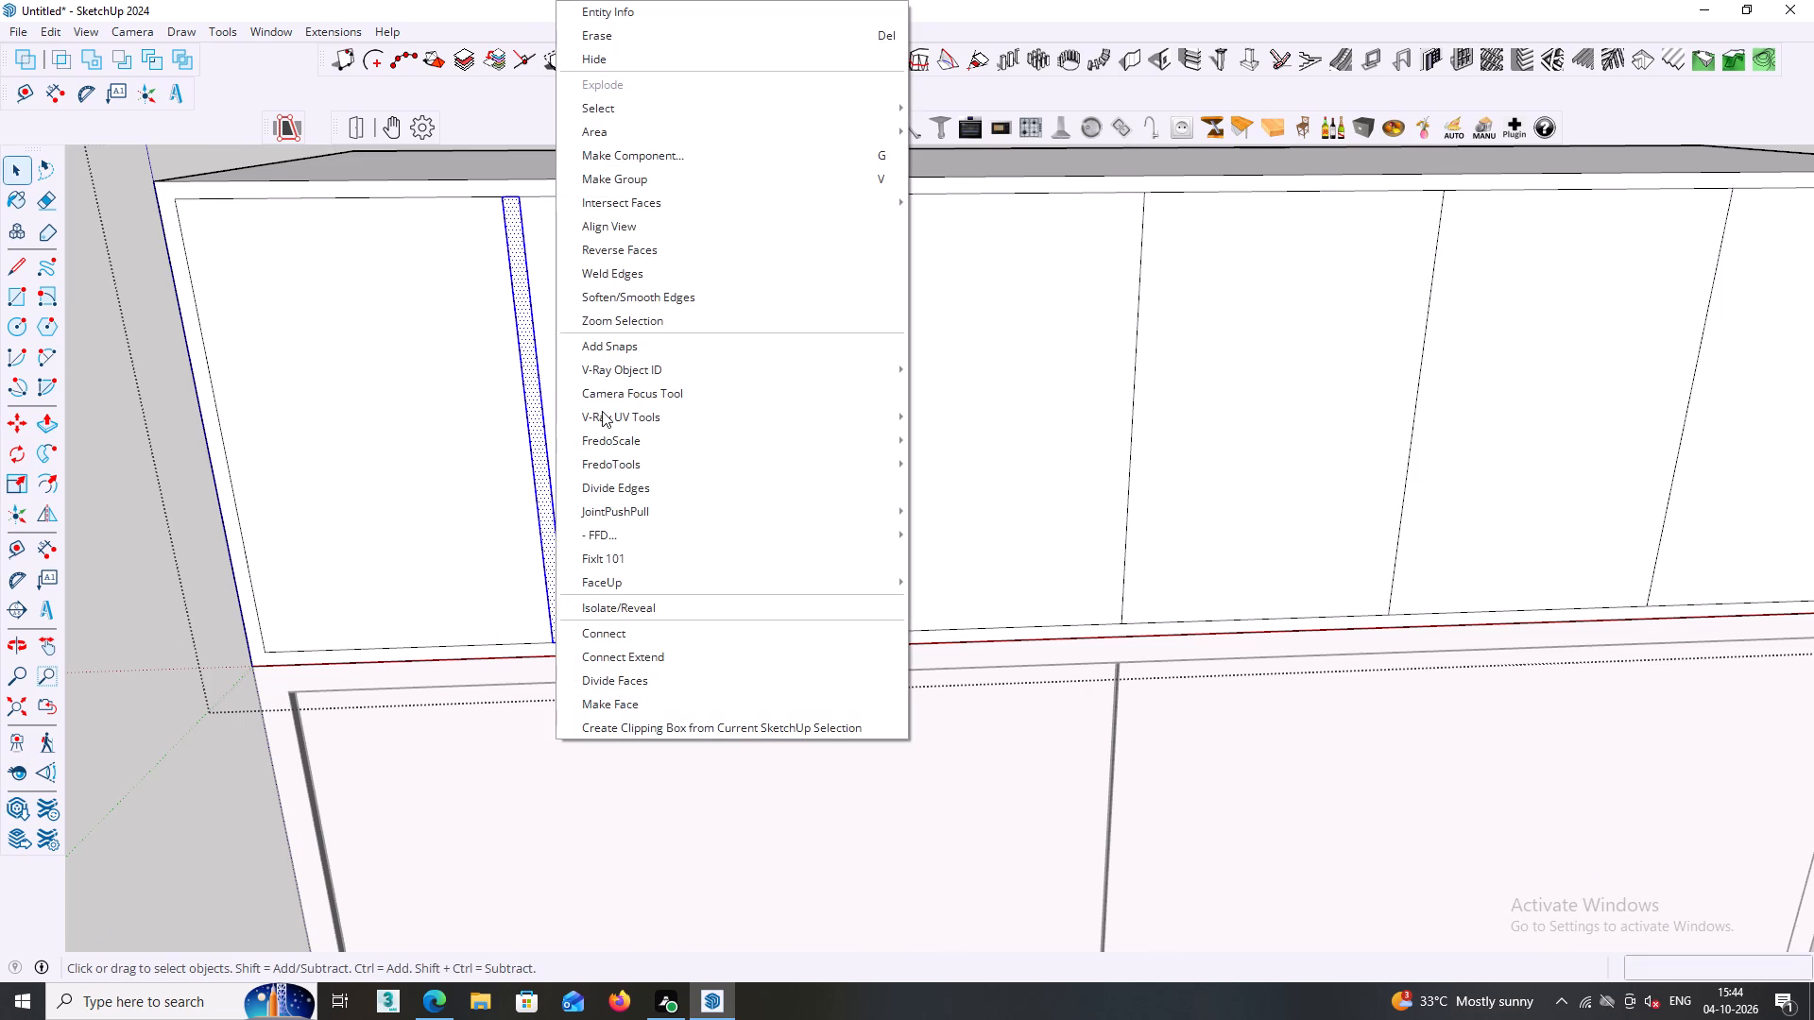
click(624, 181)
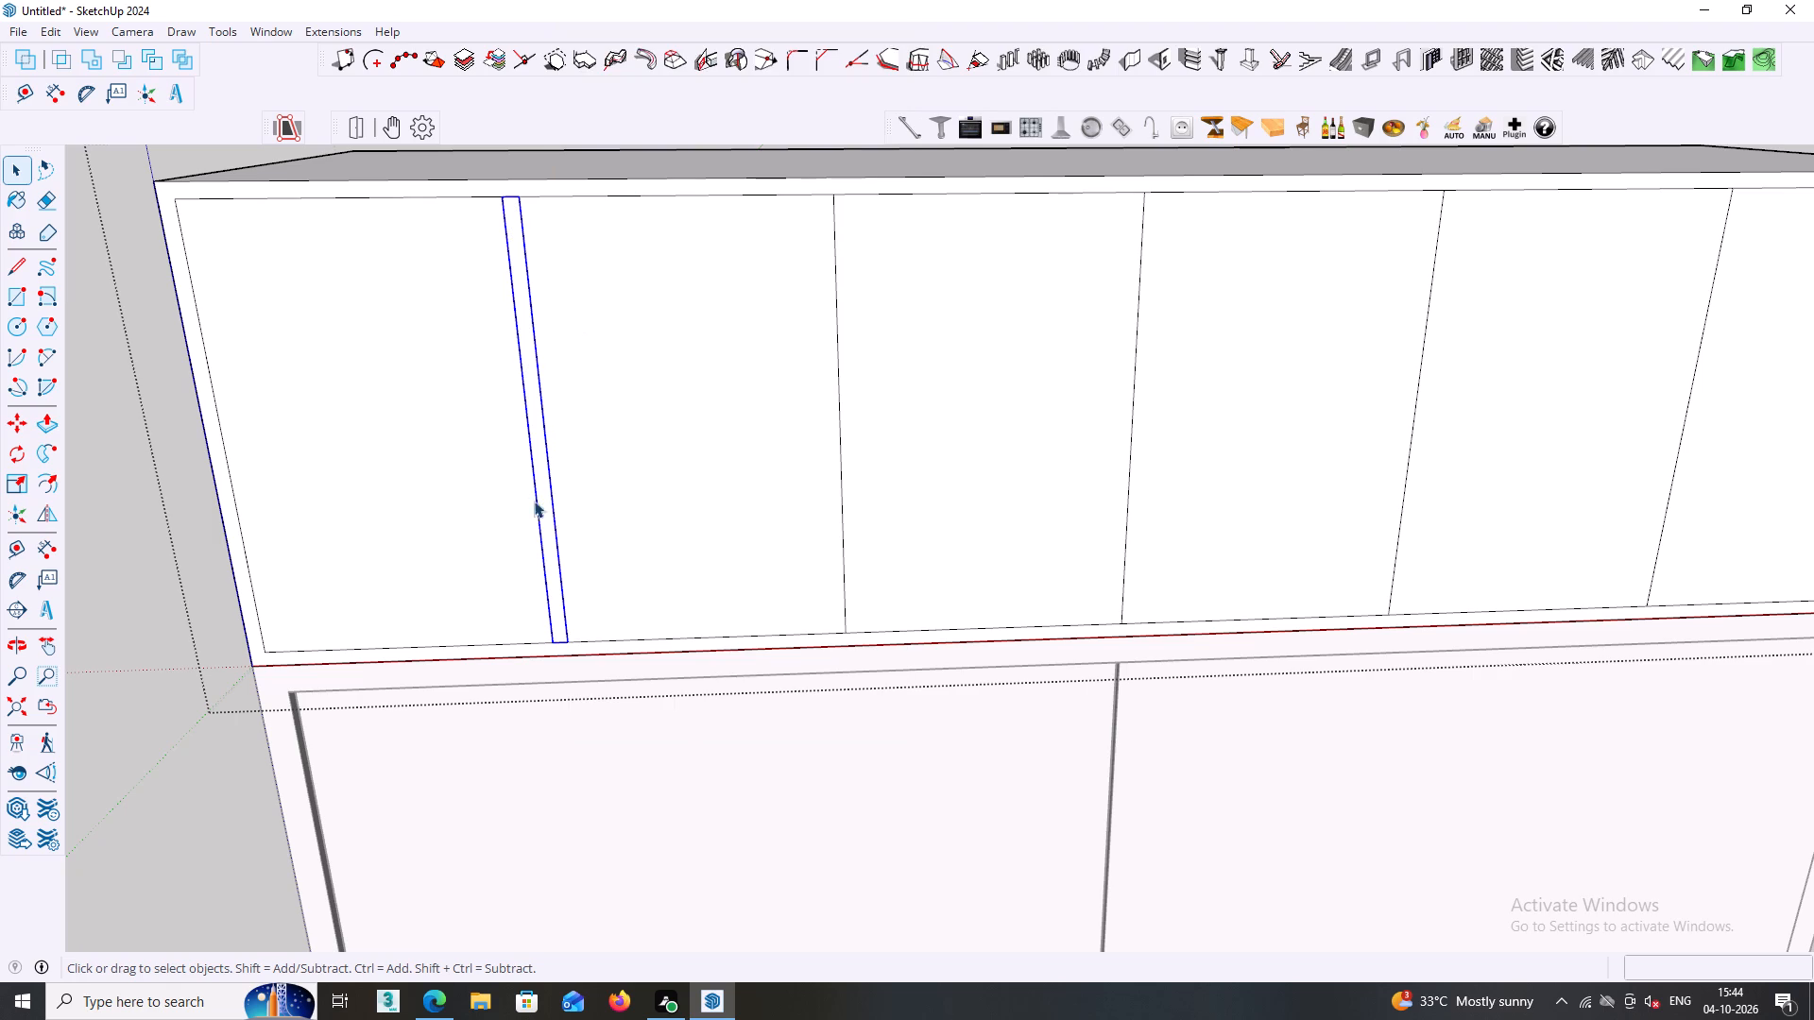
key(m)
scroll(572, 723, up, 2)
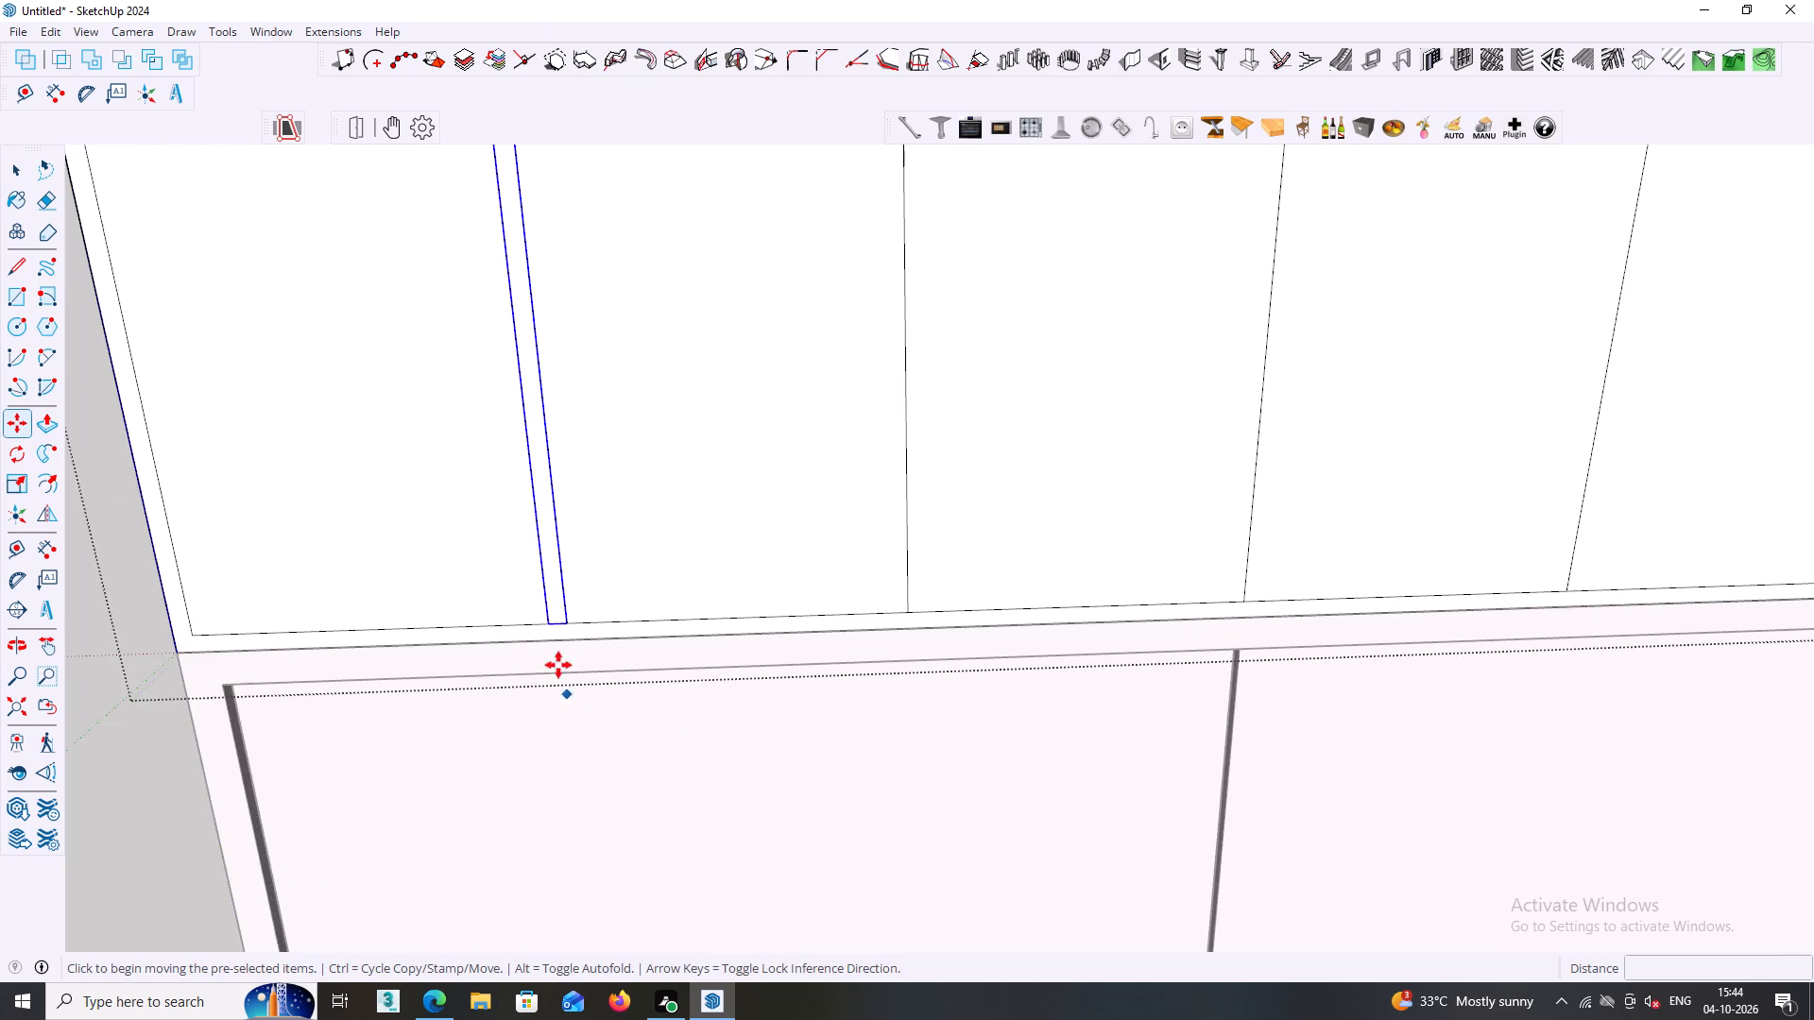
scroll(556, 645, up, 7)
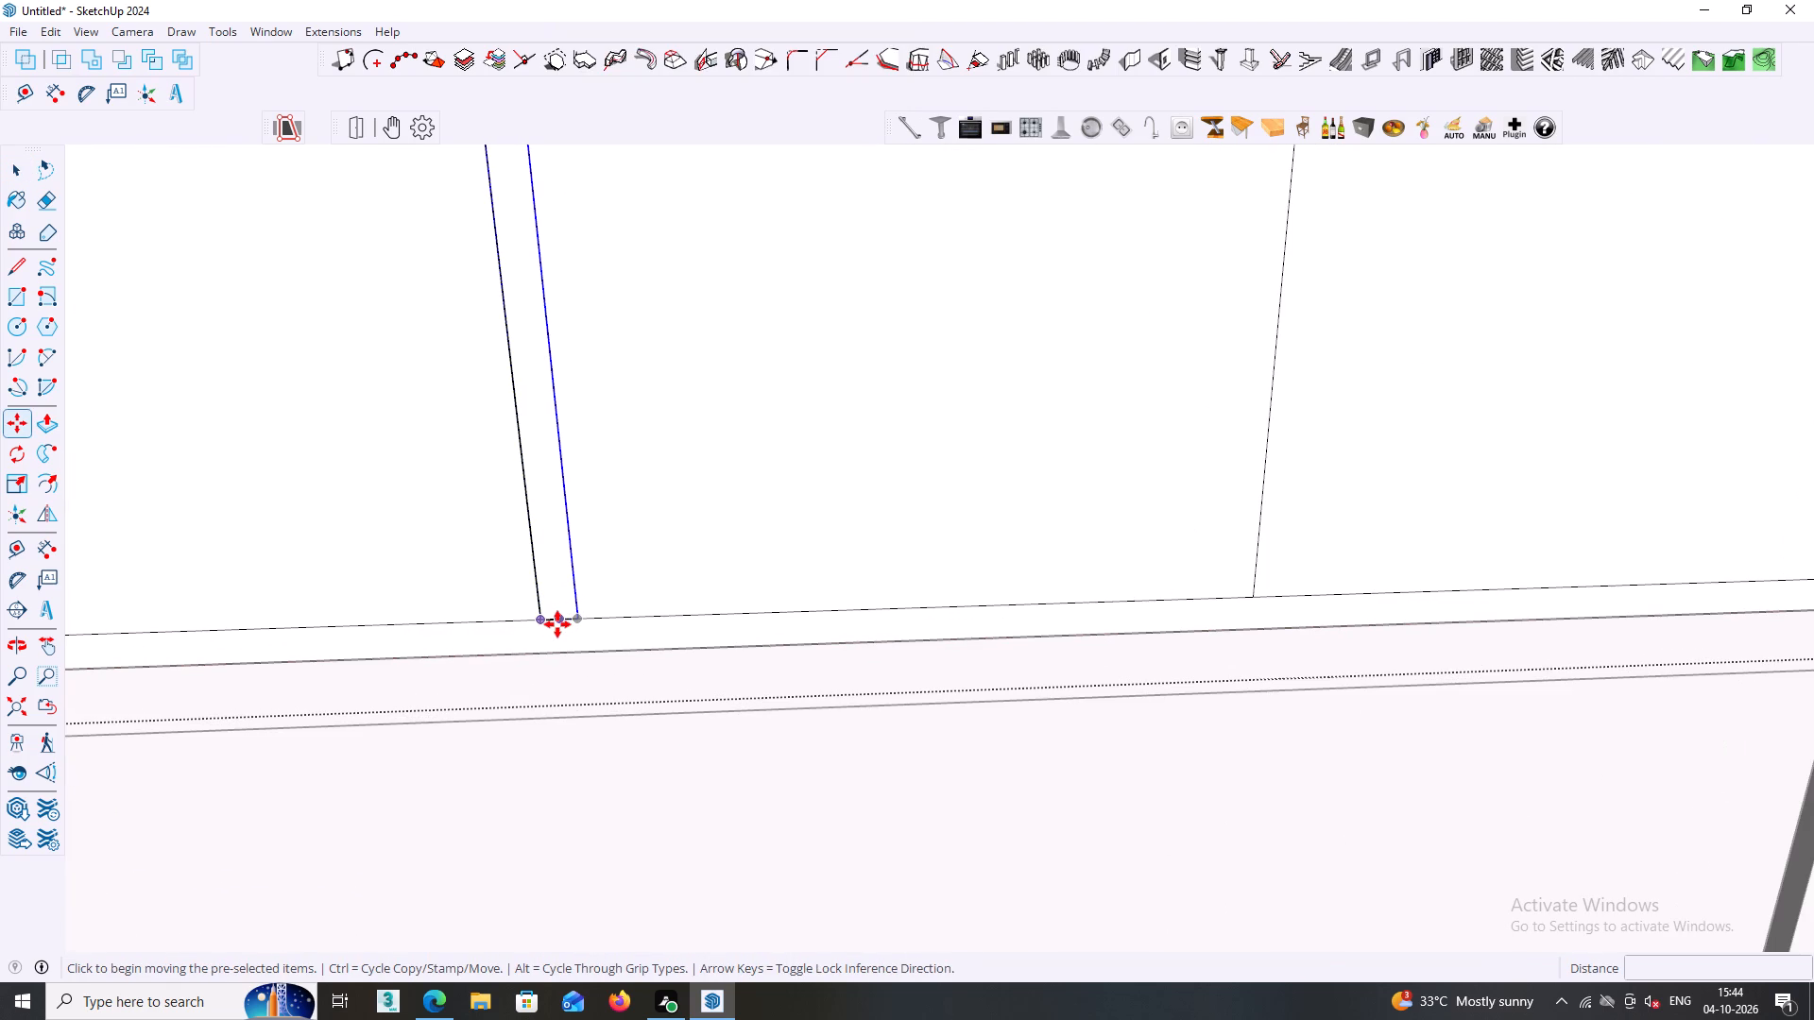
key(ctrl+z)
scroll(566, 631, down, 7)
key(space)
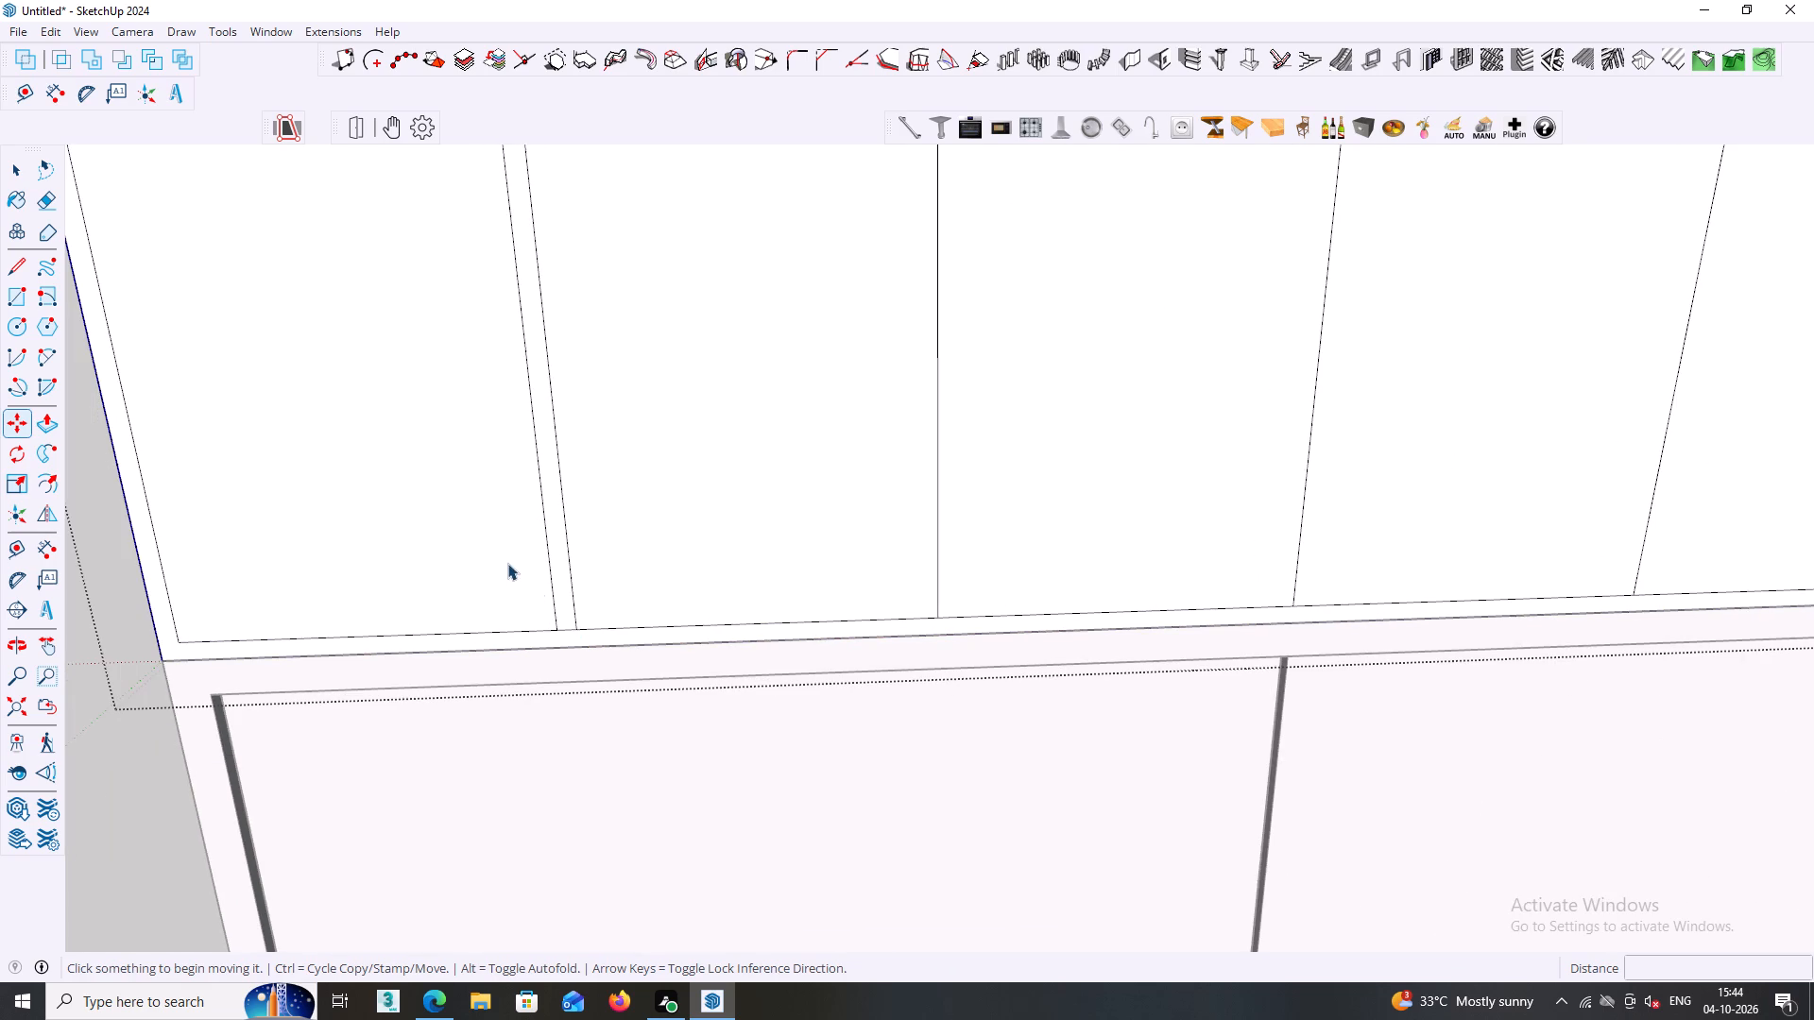
Copy the 18 mm strip at the loft's first divider onto the second divider line and repeat the copy 5 times.
click(501, 557)
middle_click(501, 557)
shift+middle_drag(512, 557, 737, 592)
click(253, 633)
scroll(691, 625, up, 1)
click(790, 614)
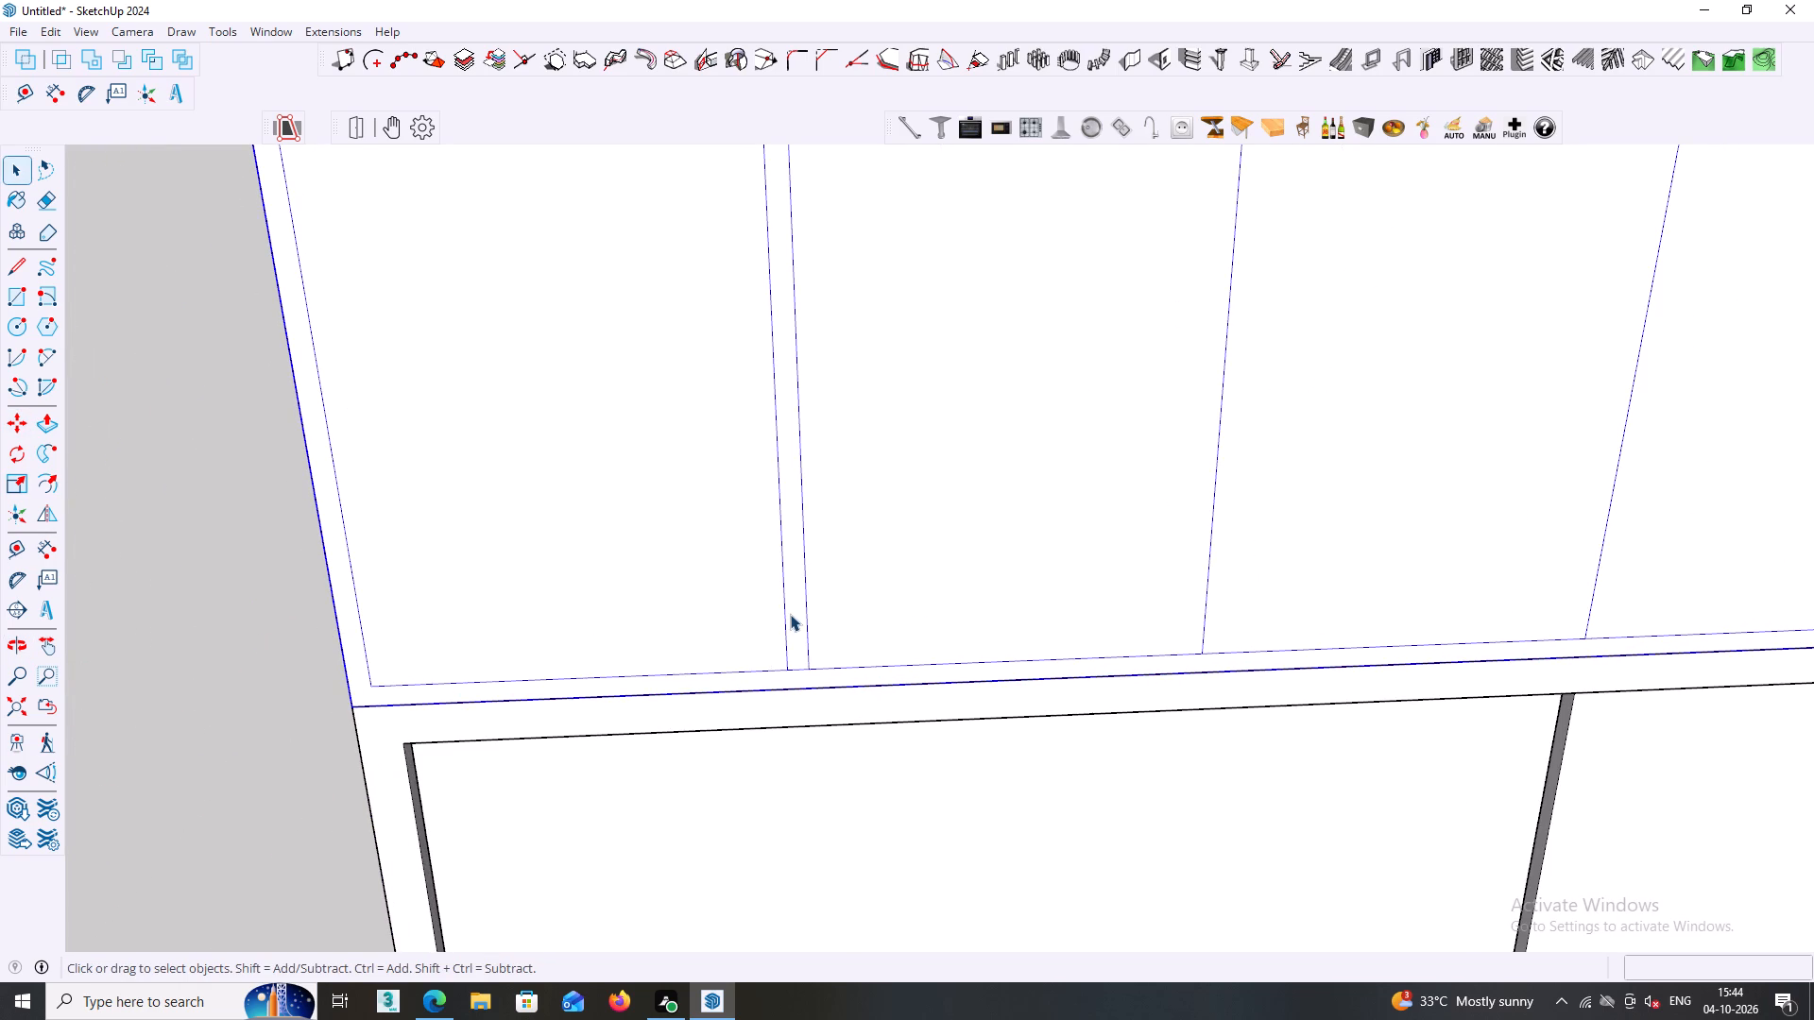
shift+middle_drag(790, 614, 740, 603)
triple_click(742, 612)
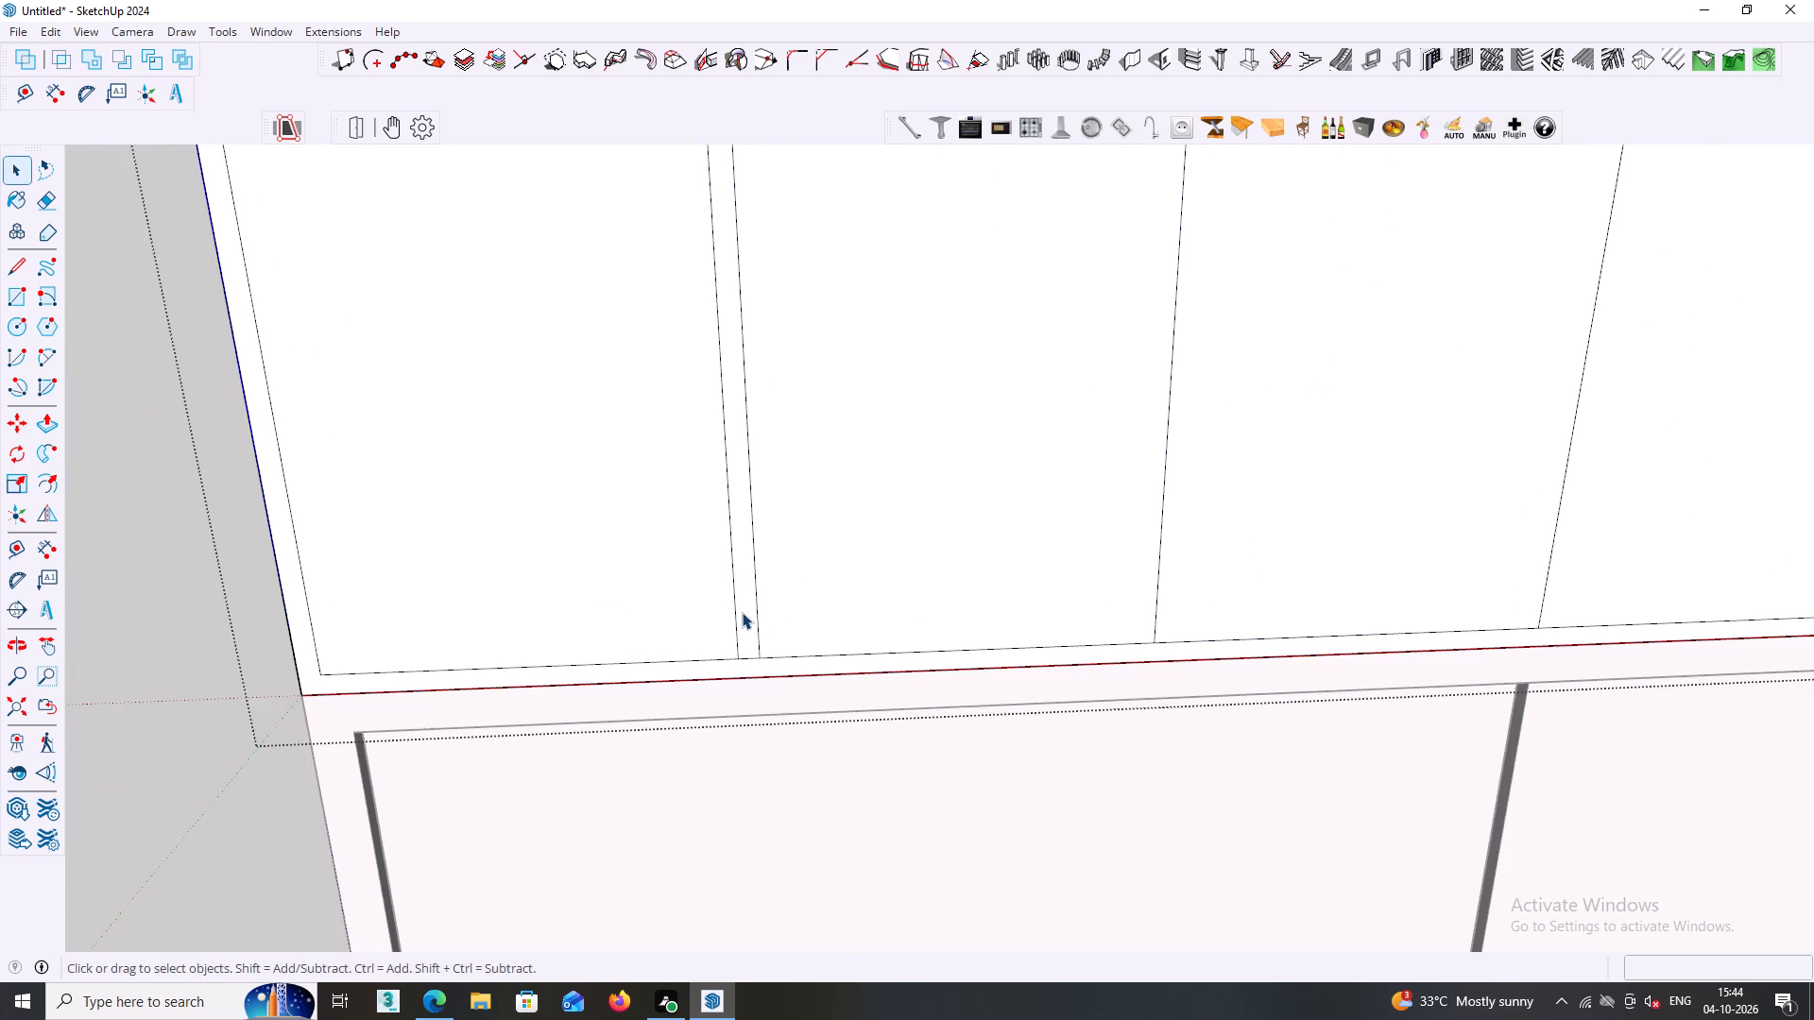
middle_drag(749, 609, 721, 606)
double_click(728, 610)
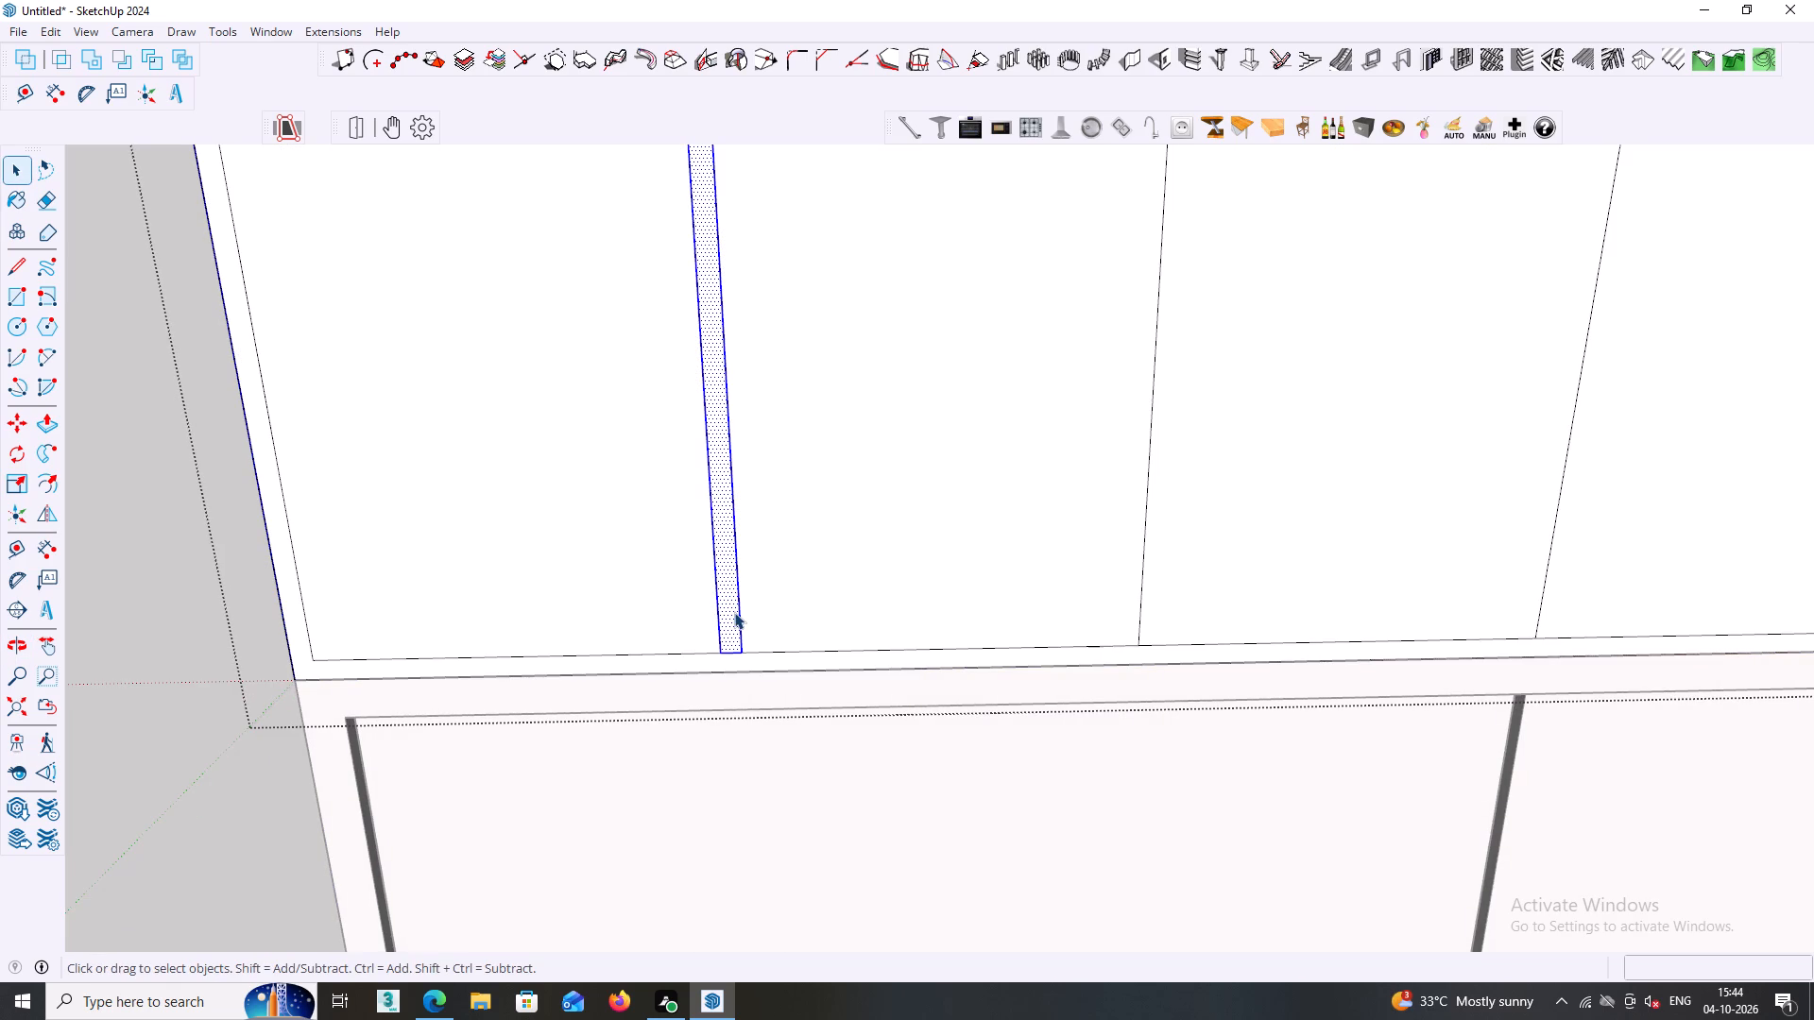
scroll(734, 633, down, 1)
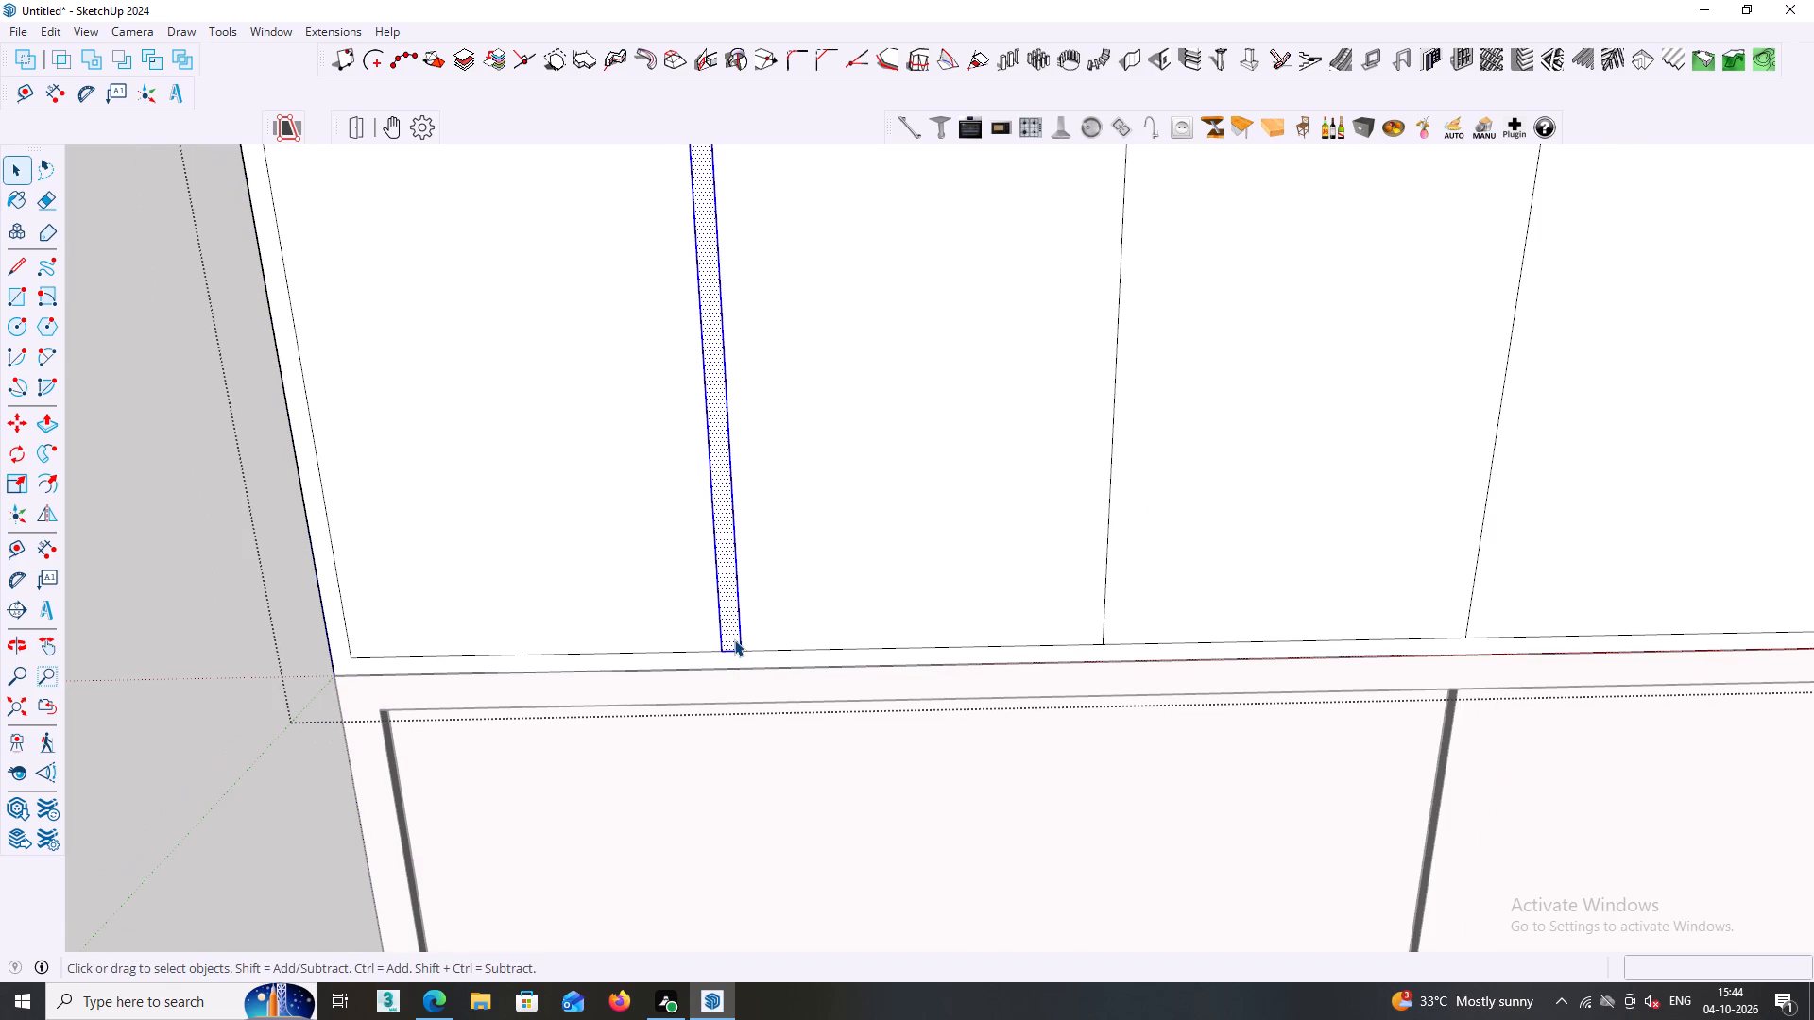
right_click(715, 463)
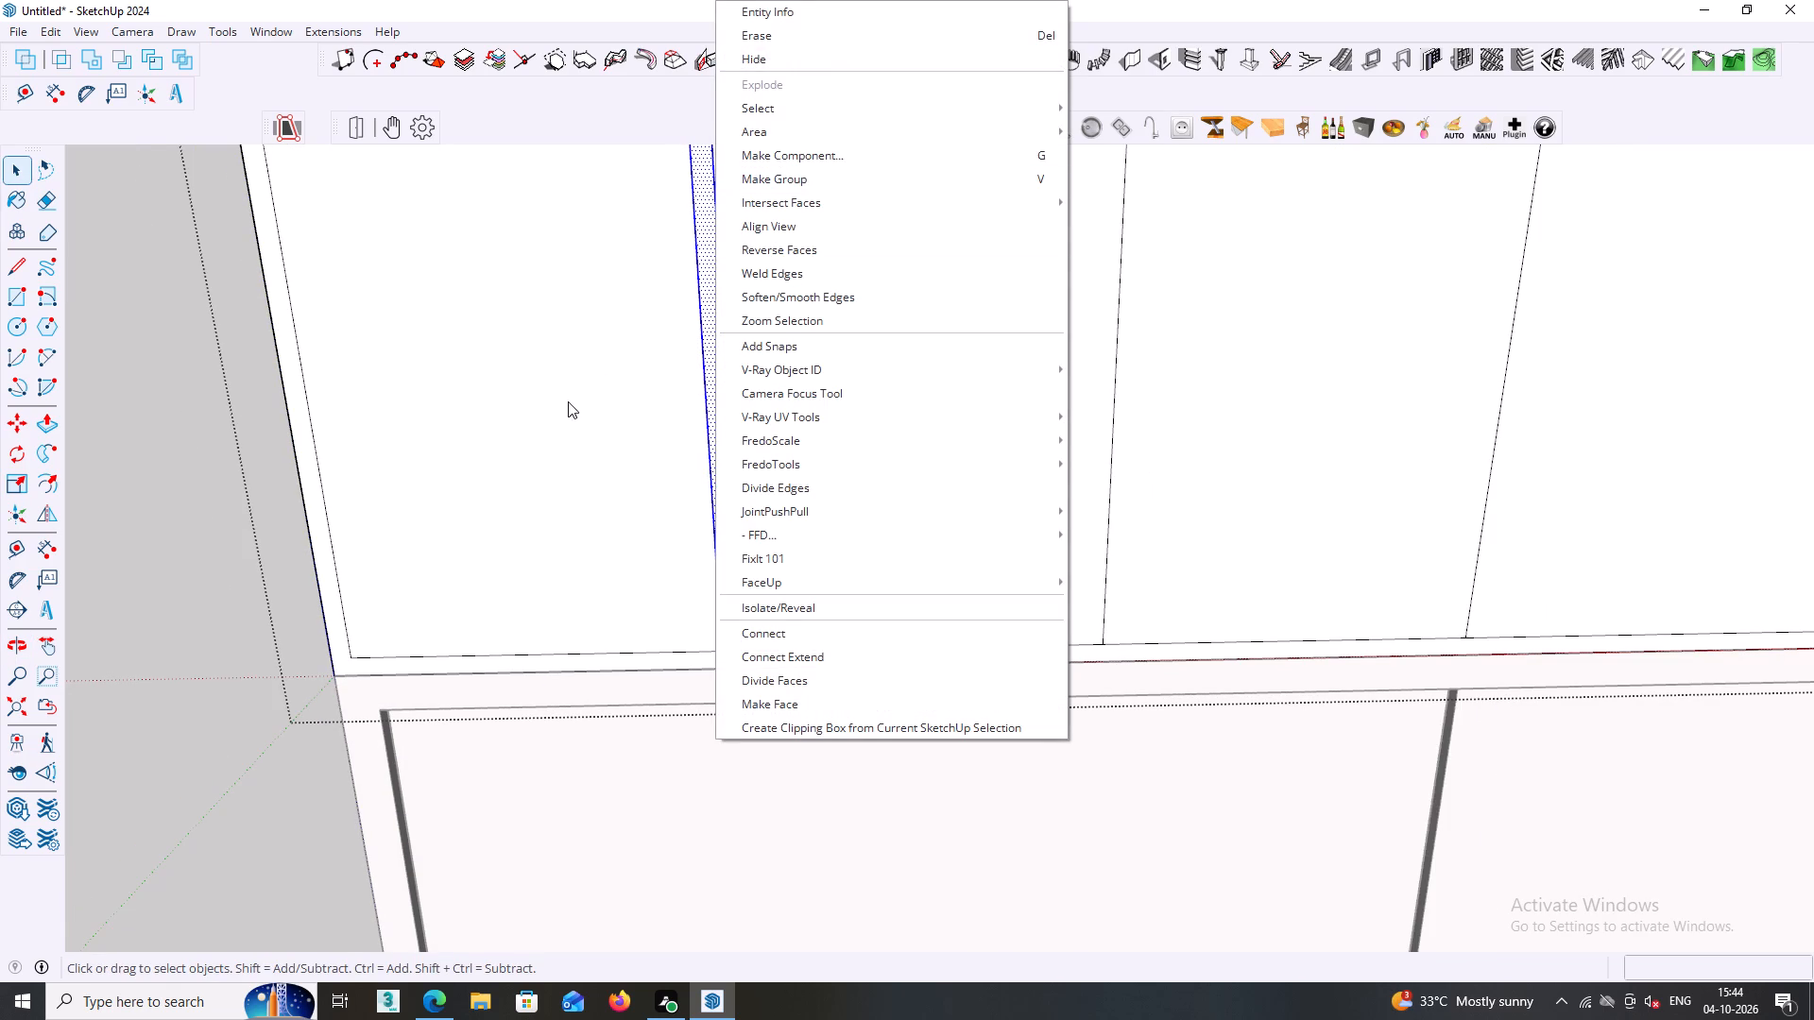
click(568, 401)
triple_click(717, 473)
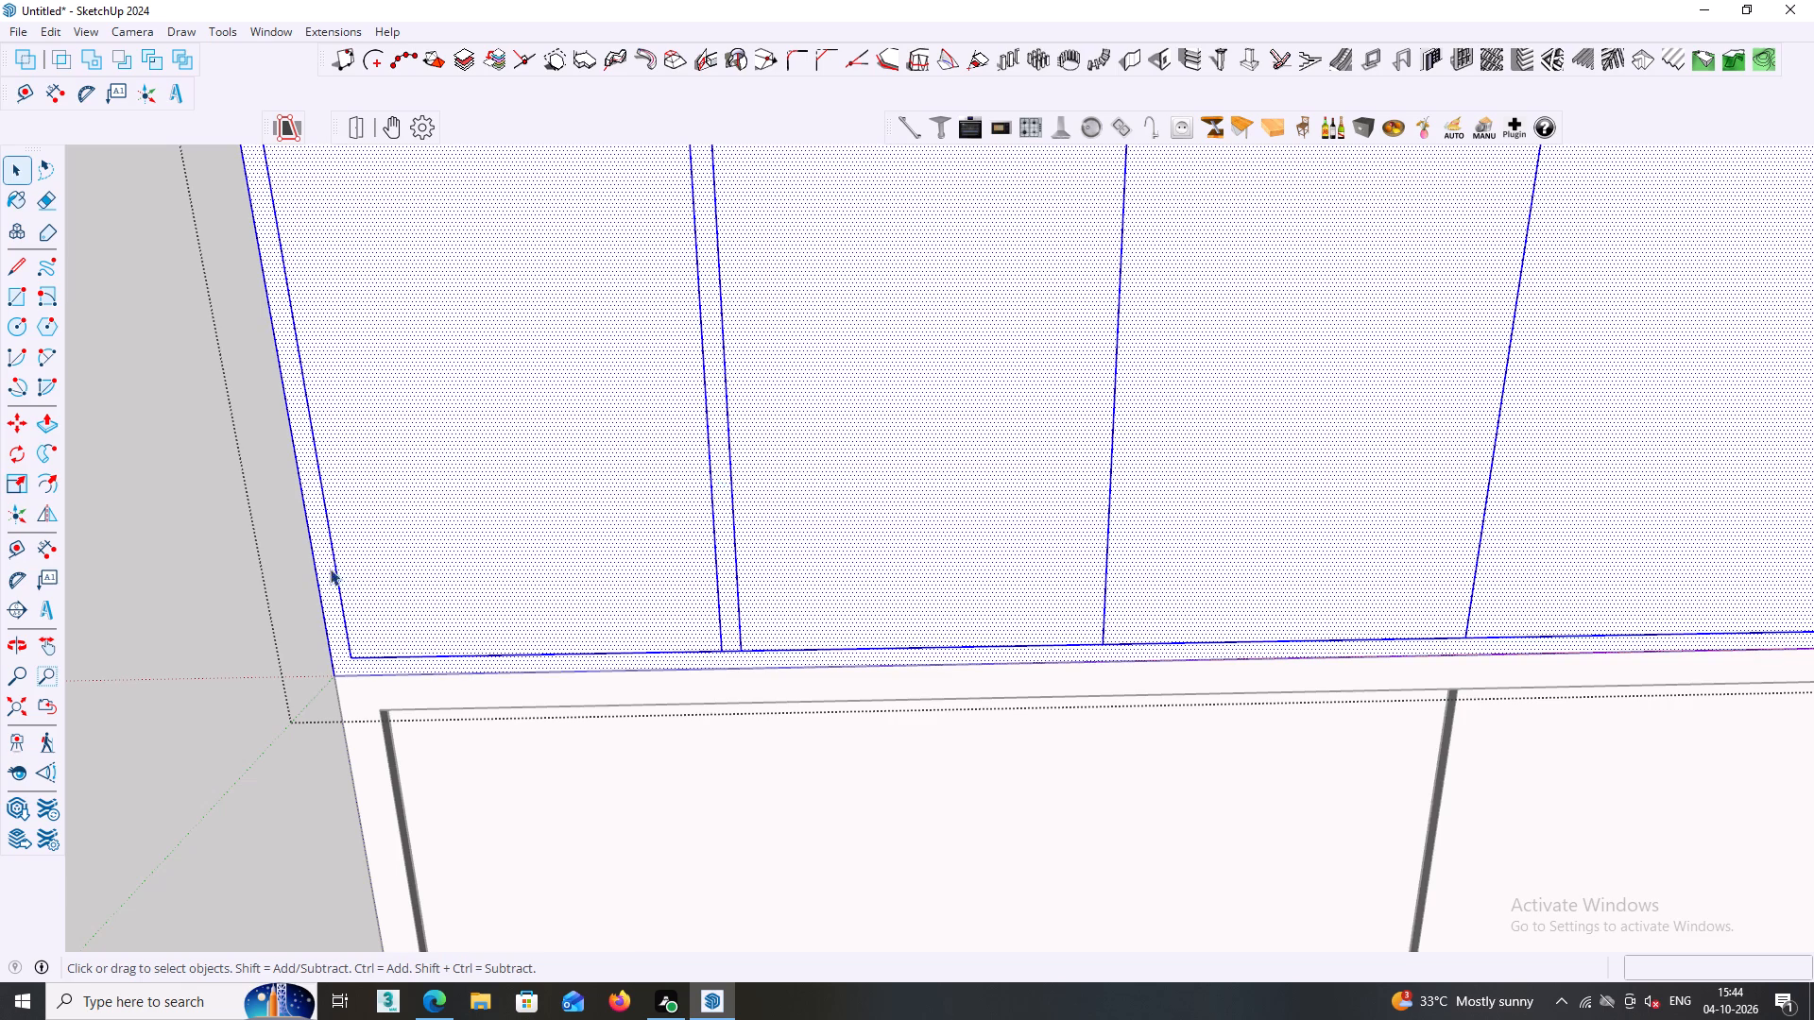
click(184, 586)
triple_click(725, 509)
click(725, 509)
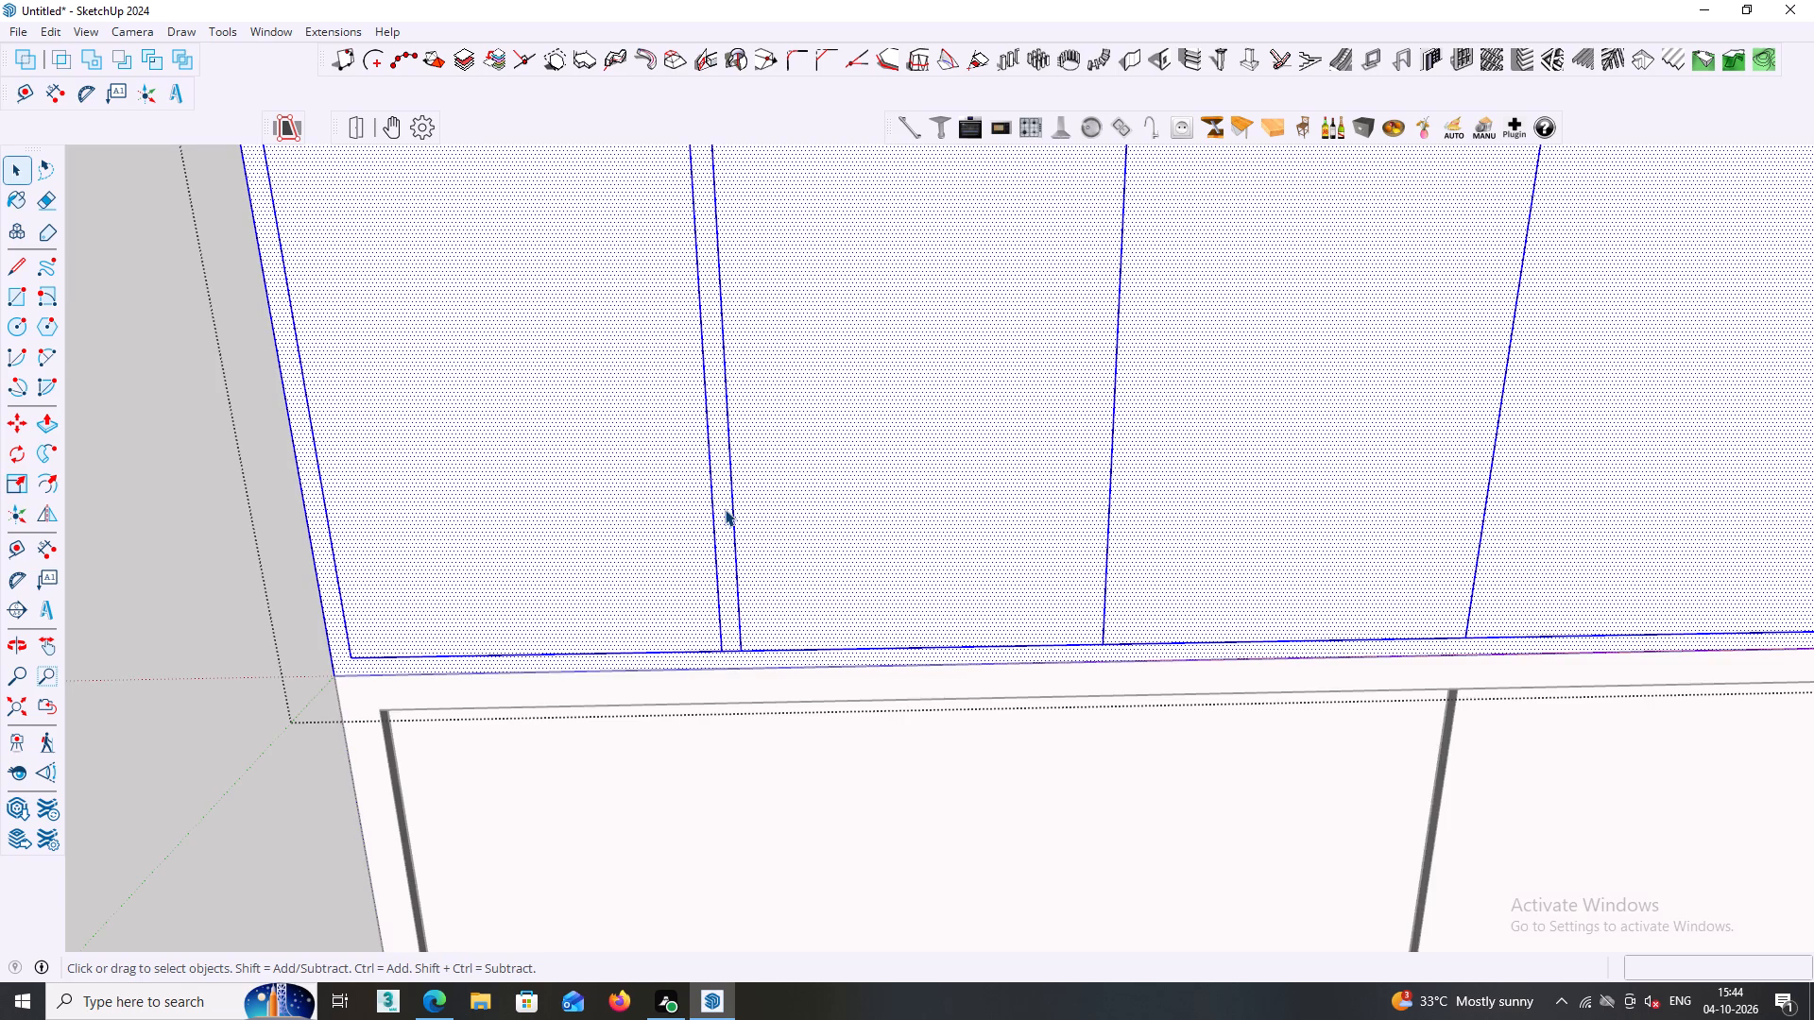
click(727, 524)
click(726, 572)
click(726, 572)
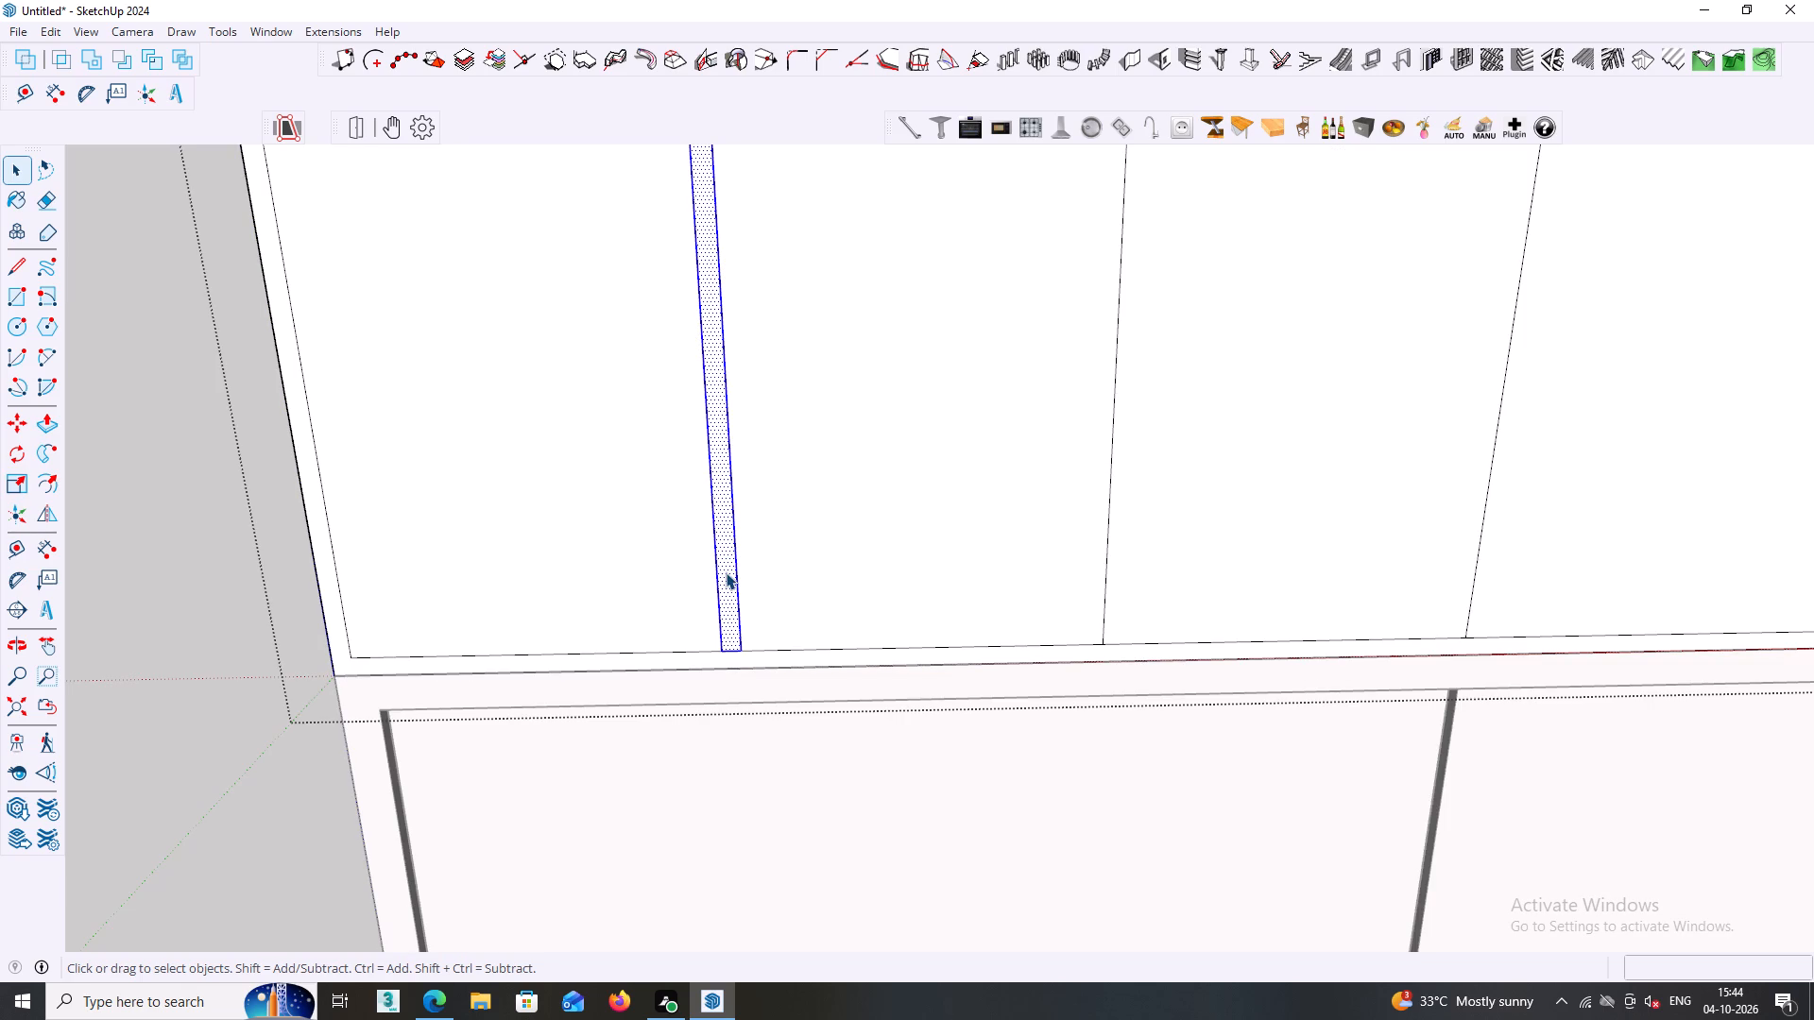
key(m)
scroll(716, 647, up, 2)
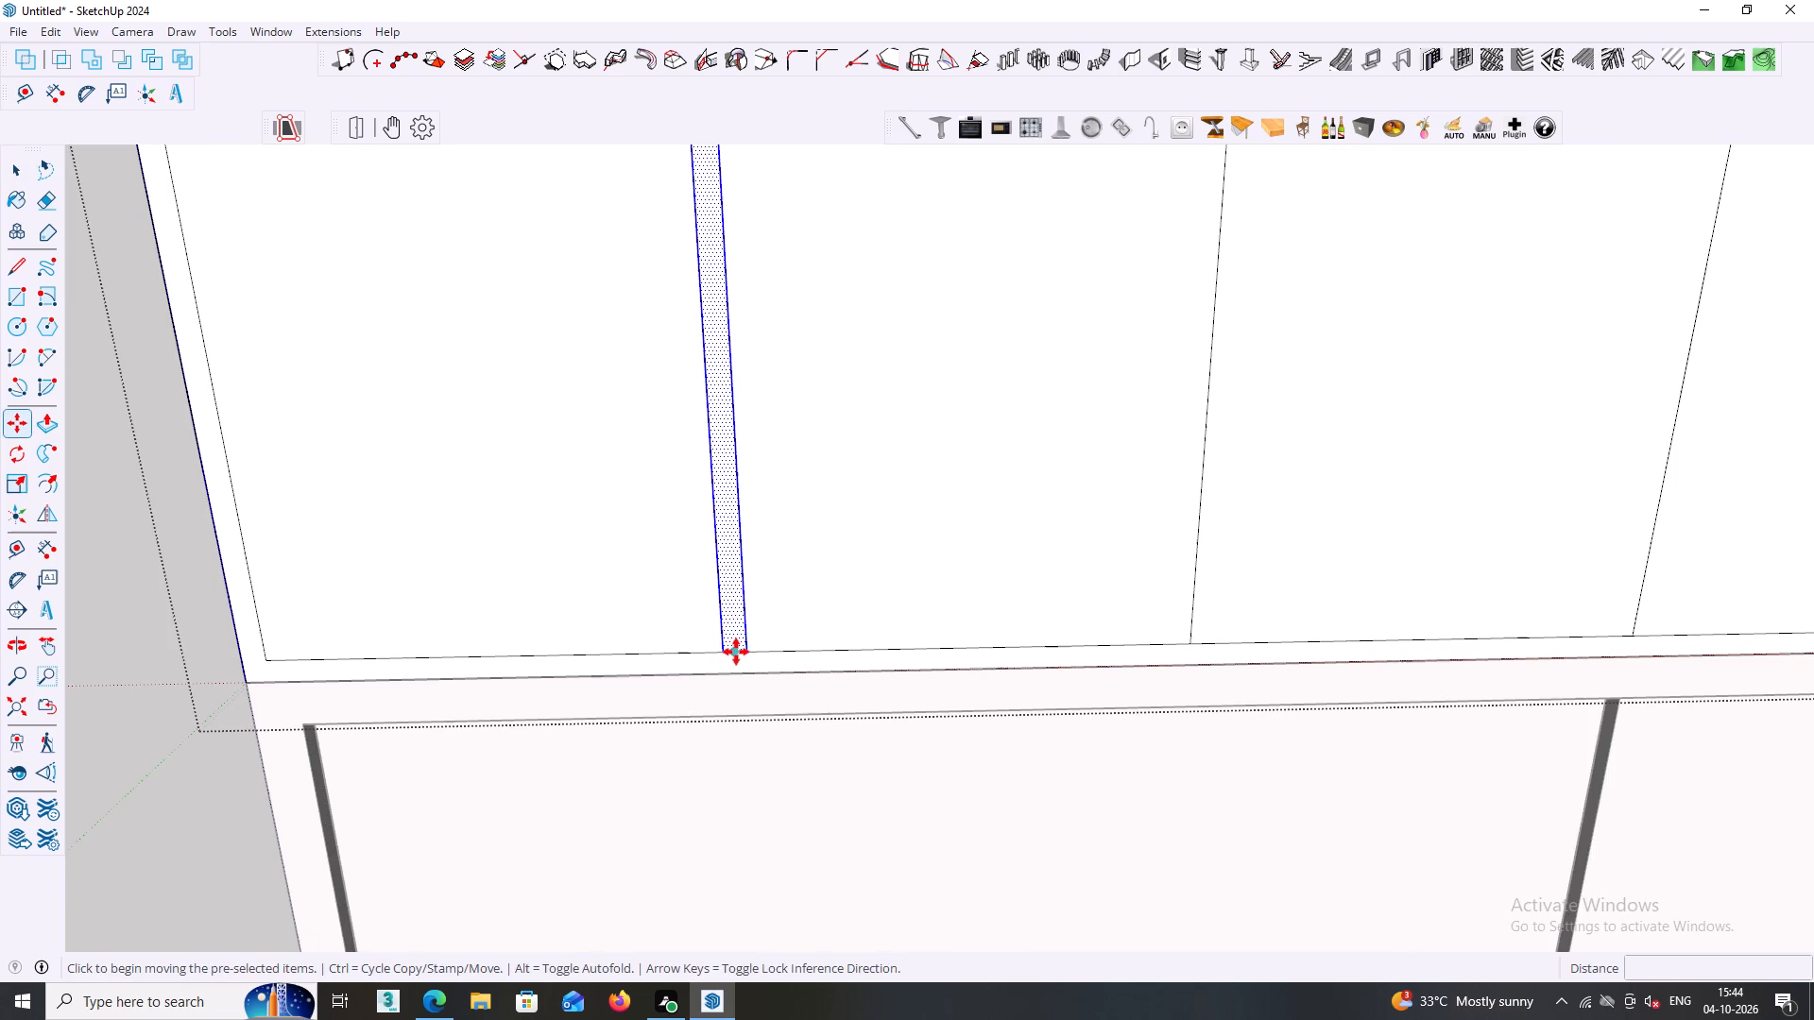
click(735, 654)
click(1192, 647)
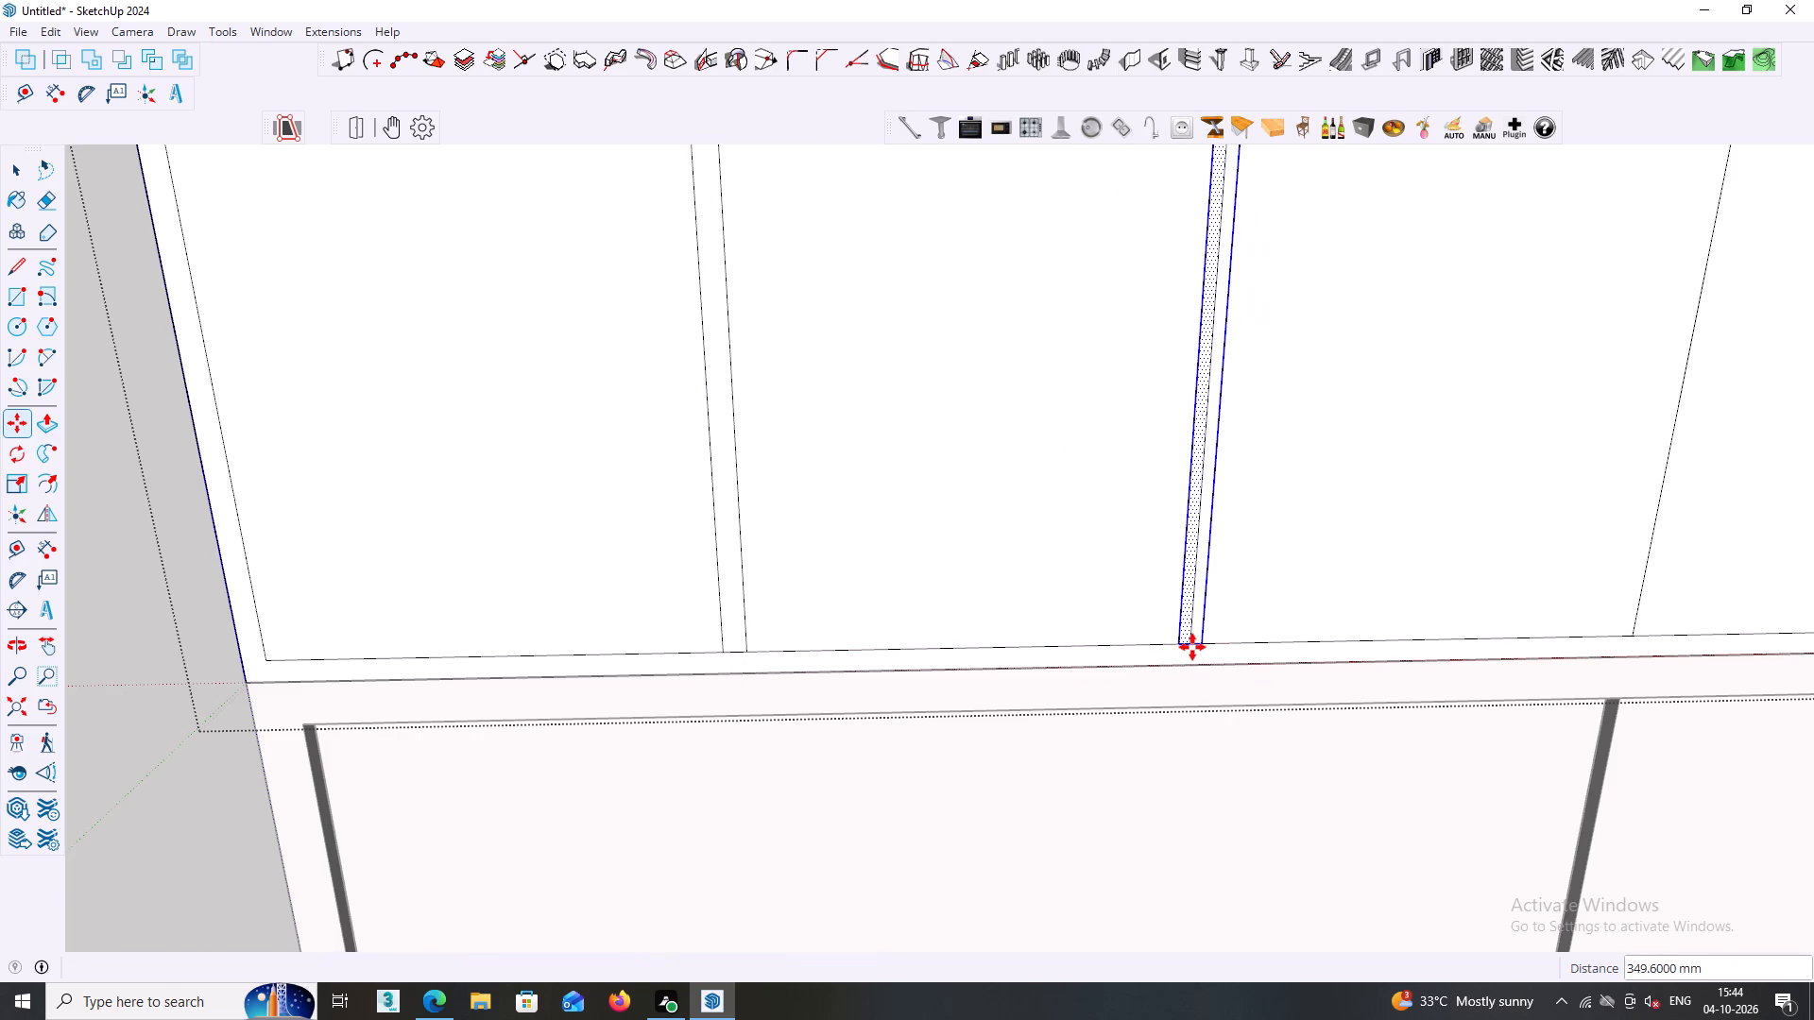
key(slash)
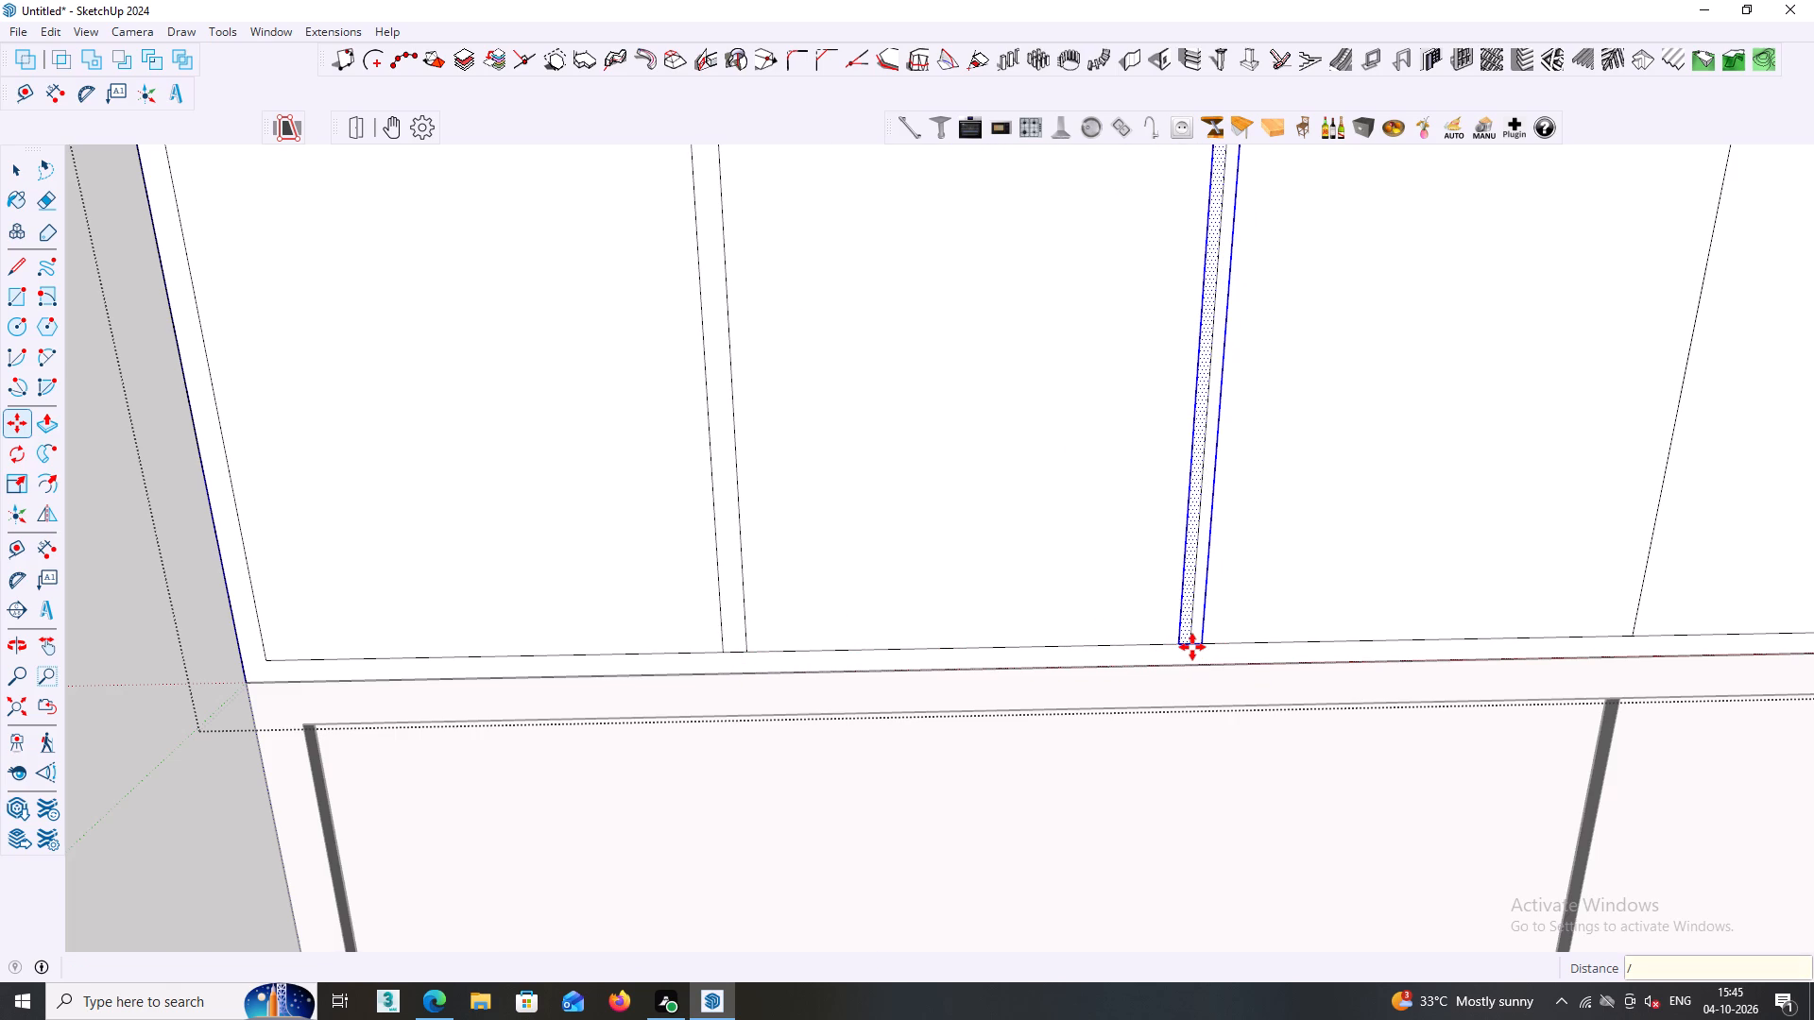
key(BackSpace)
text(*5)
key(Return)
Delete the two surplus vertical lines of the last strip copy at the right end of the loft's inner outline.
scroll(1192, 647, down, 6)
middle_click(1202, 649)
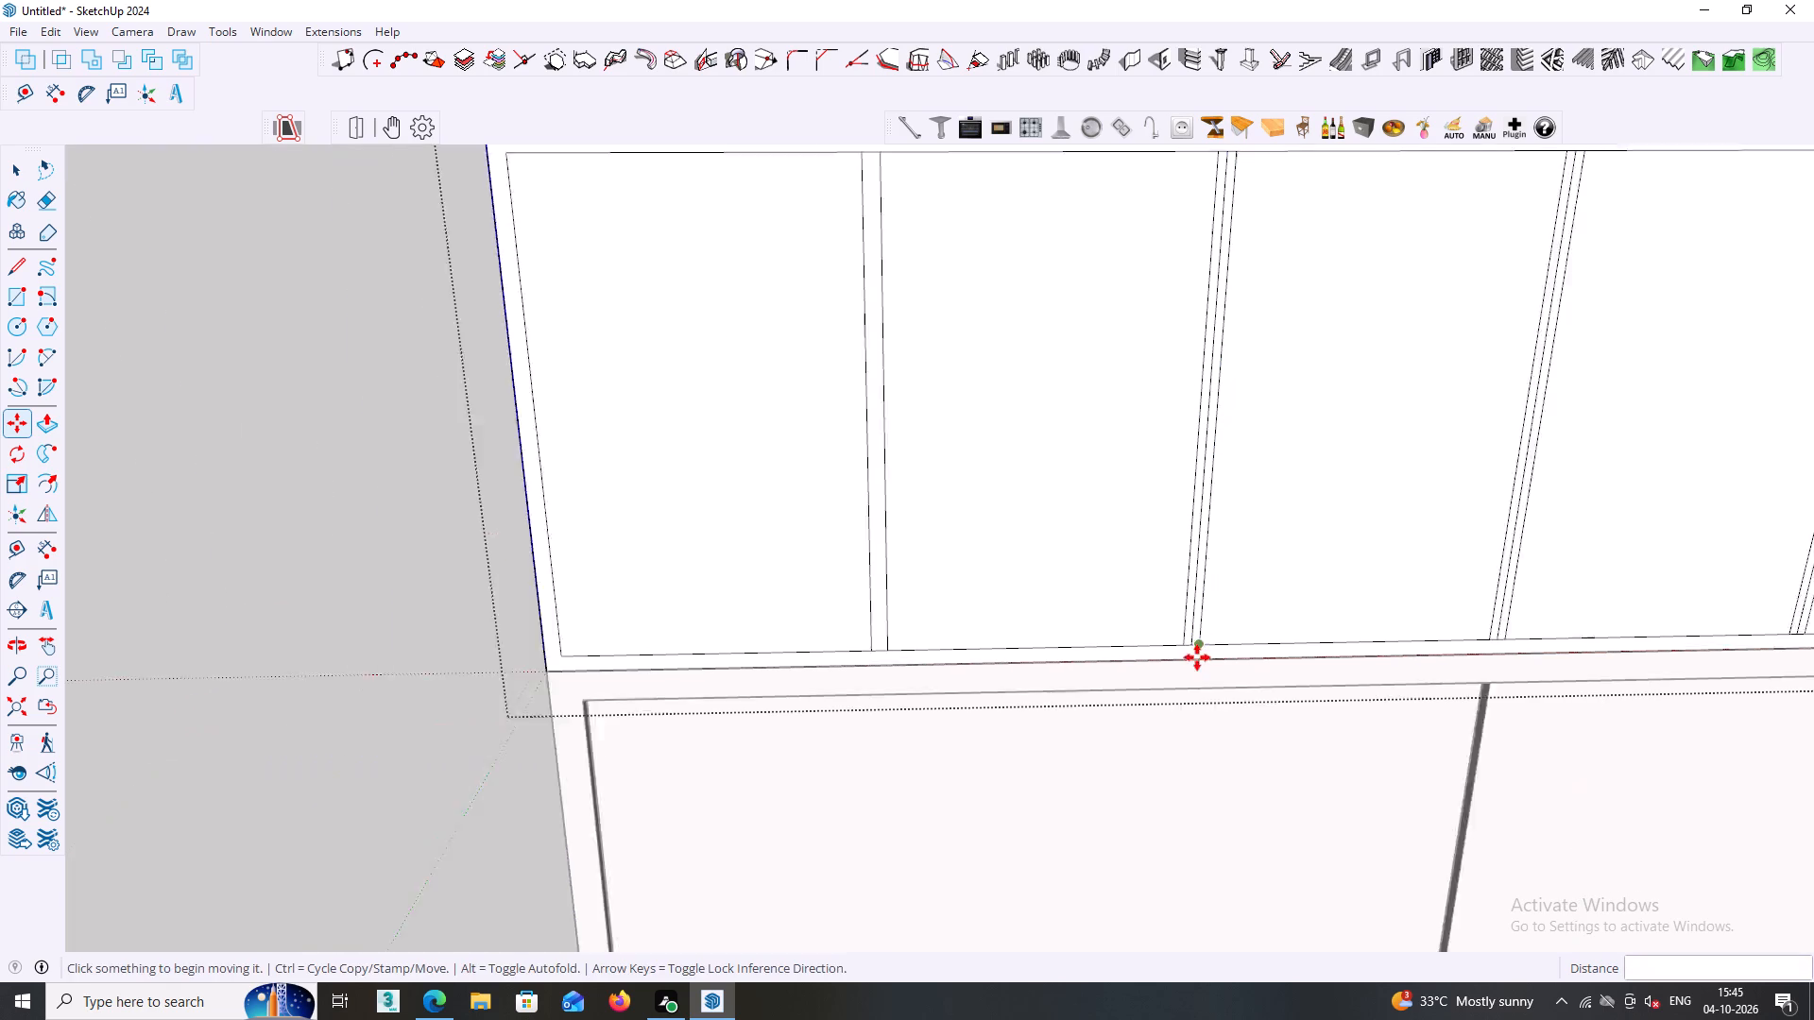
scroll(1197, 657, down, 10)
middle_drag(1197, 658, 1182, 668)
middle_click(1216, 670)
shift+middle_drag(1220, 670, 675, 689)
key(space)
scroll(1192, 674, up, 4)
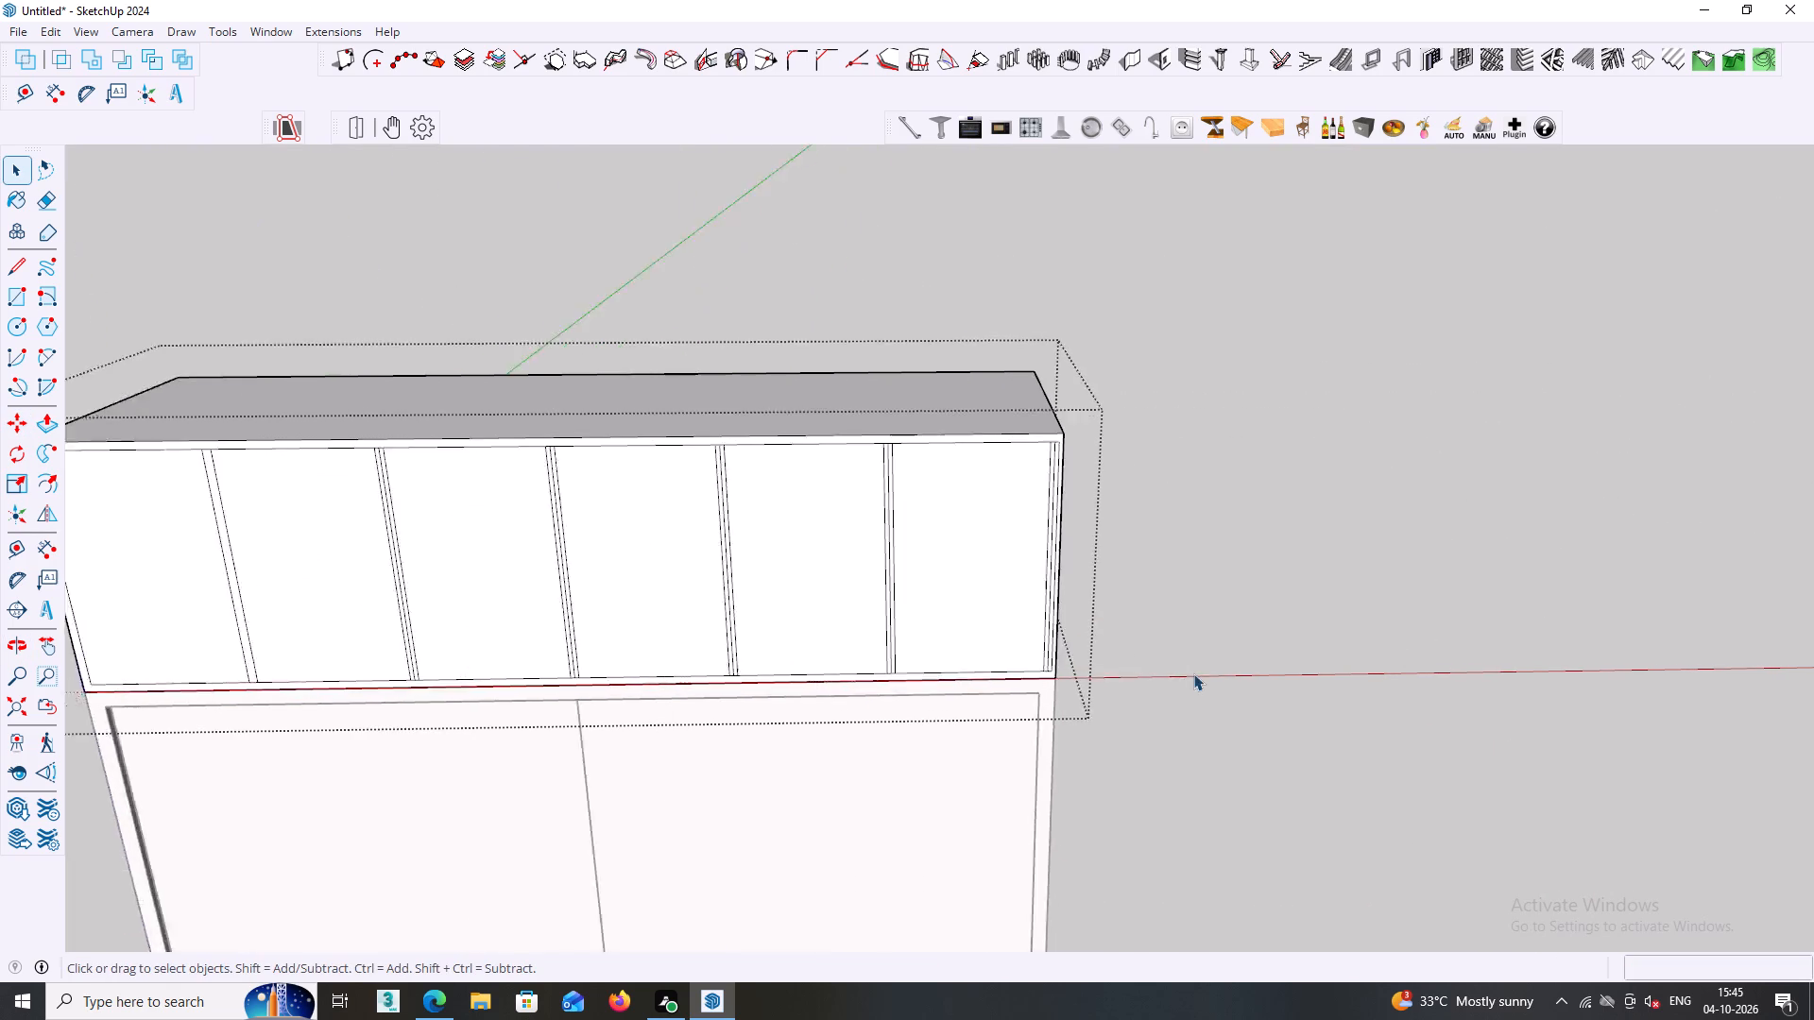
scroll(1193, 673, up, 6)
middle_drag(1051, 698, 1403, 665)
scroll(1203, 668, up, 6)
middle_drag(1224, 615, 1128, 658)
scroll(1138, 642, up, 5)
click(1158, 639)
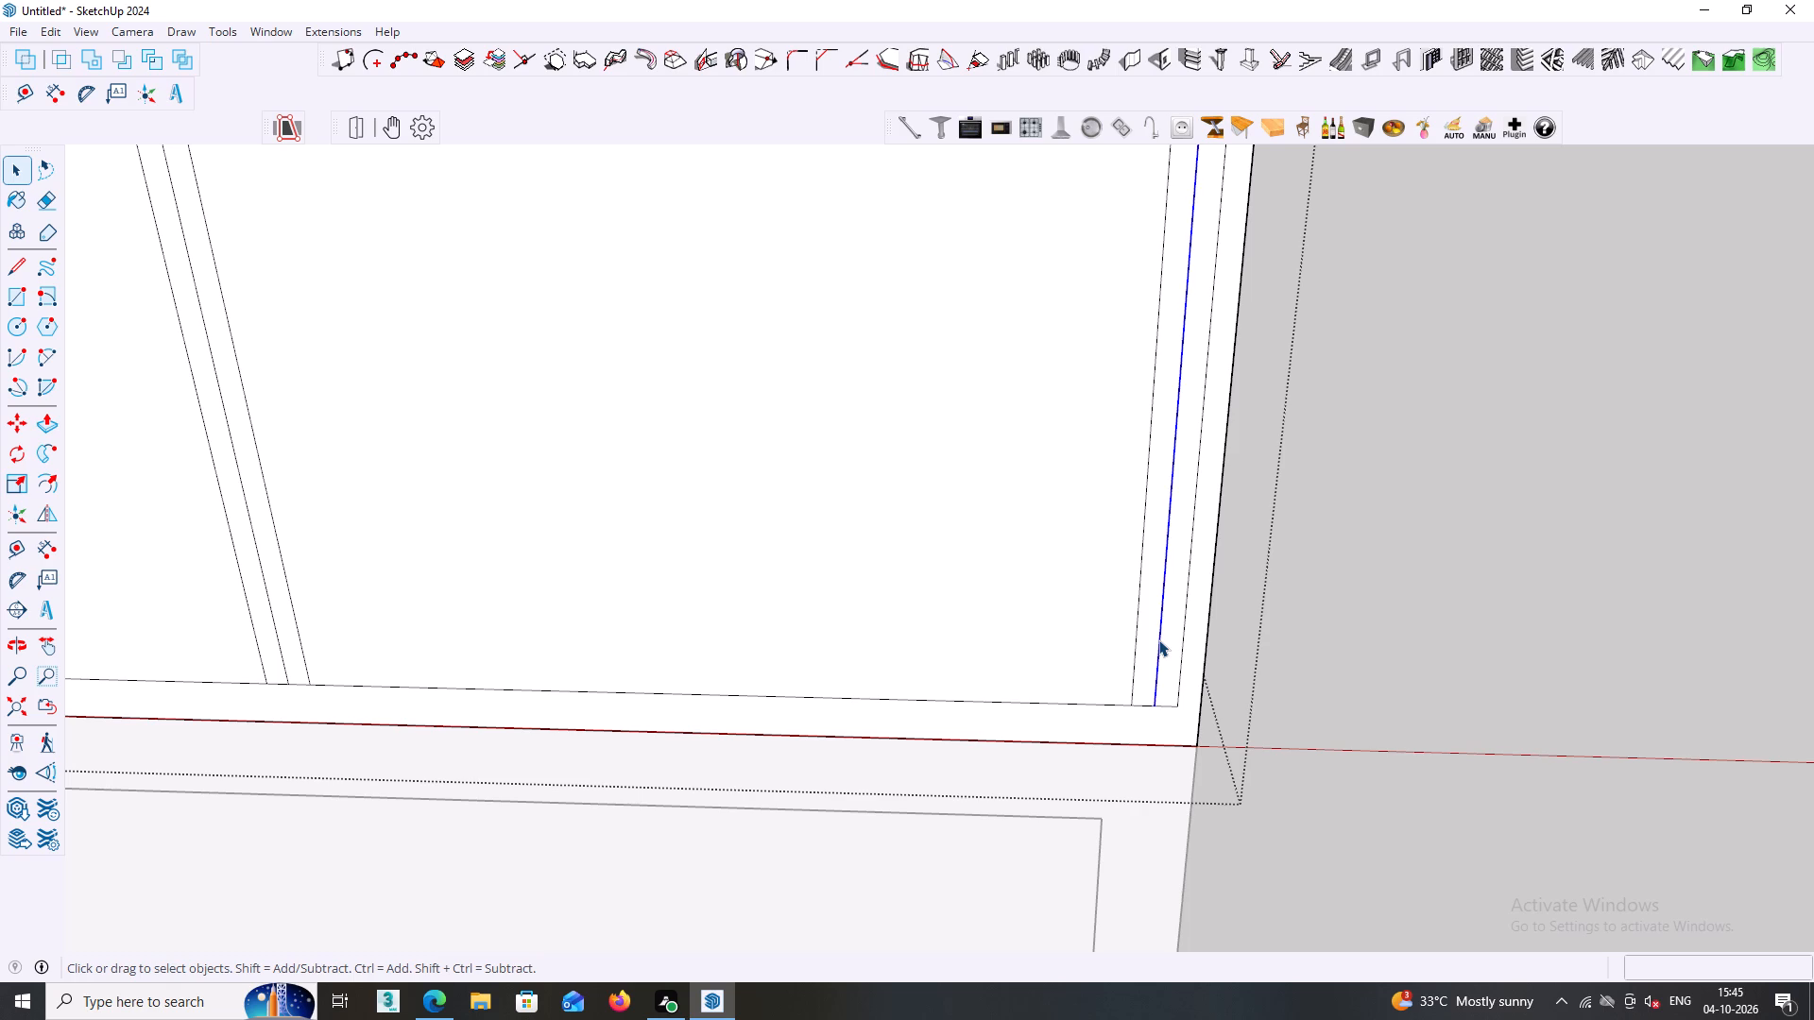
key(Delete)
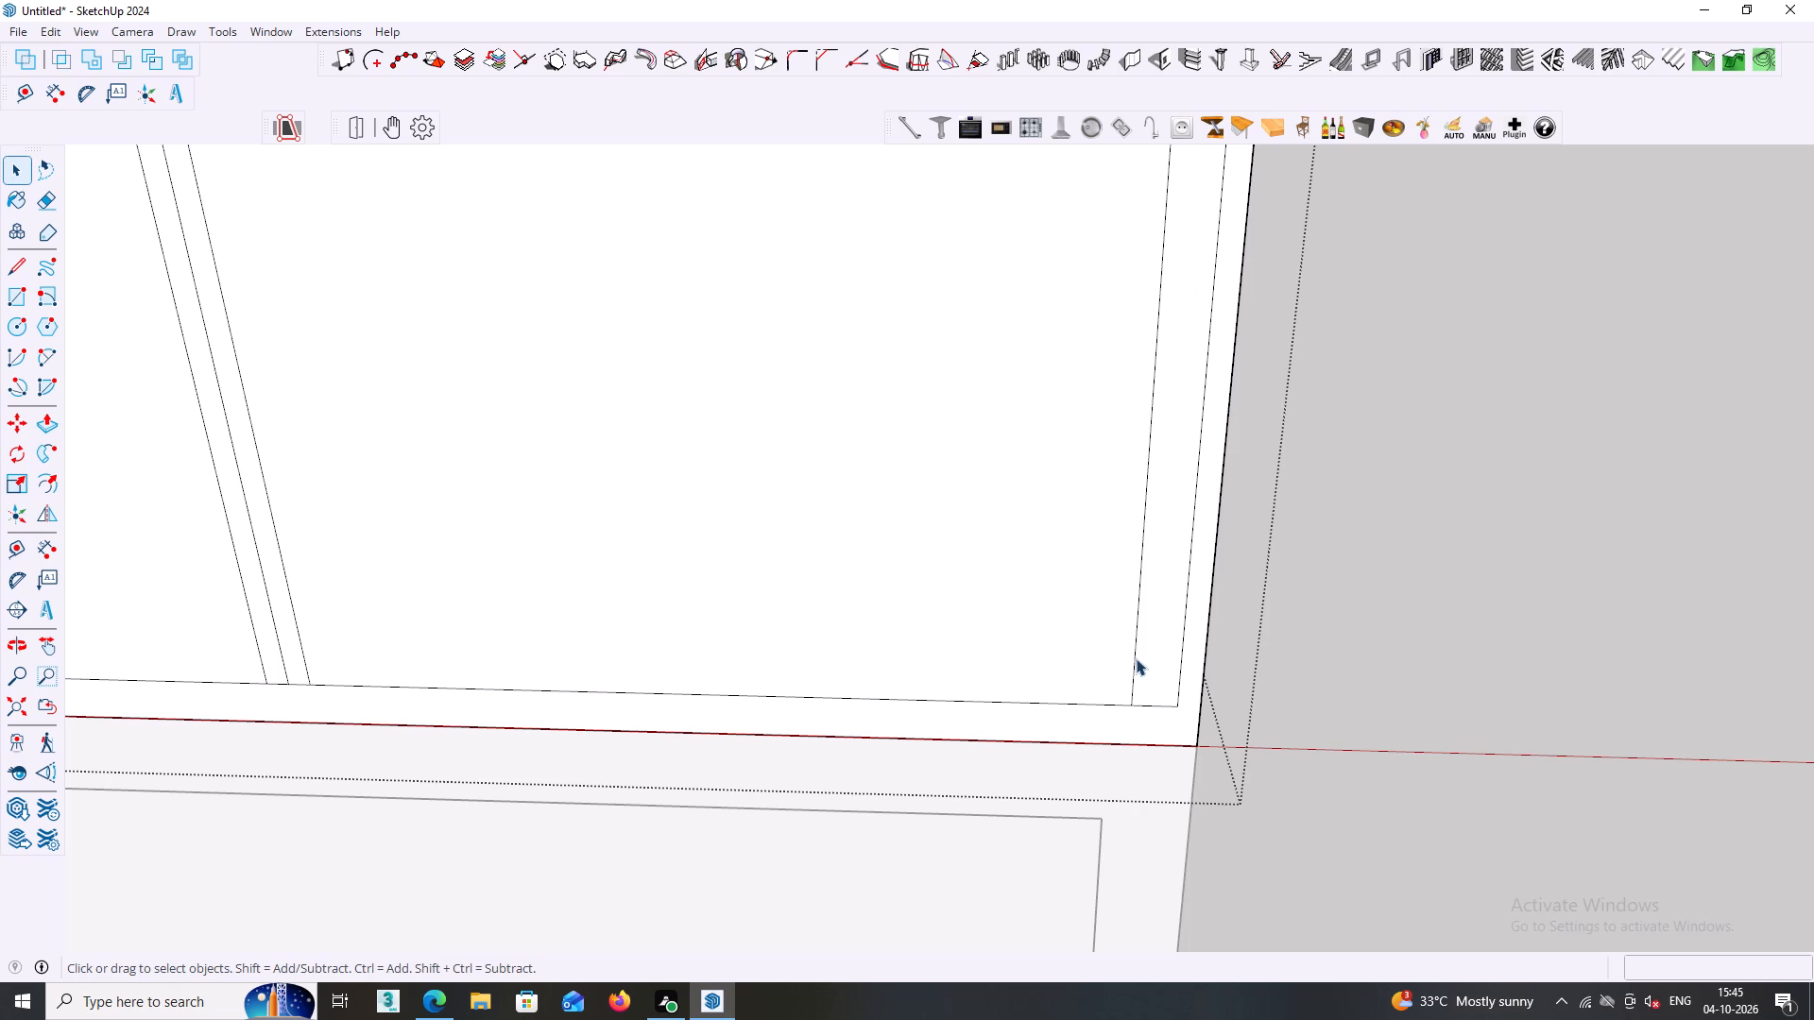
click(1132, 663)
key(Delete)
Delete the original centre lines inside the second to fifth divider strips, leaving each as a plain 18 mm strip.
scroll(1136, 666, down, 7)
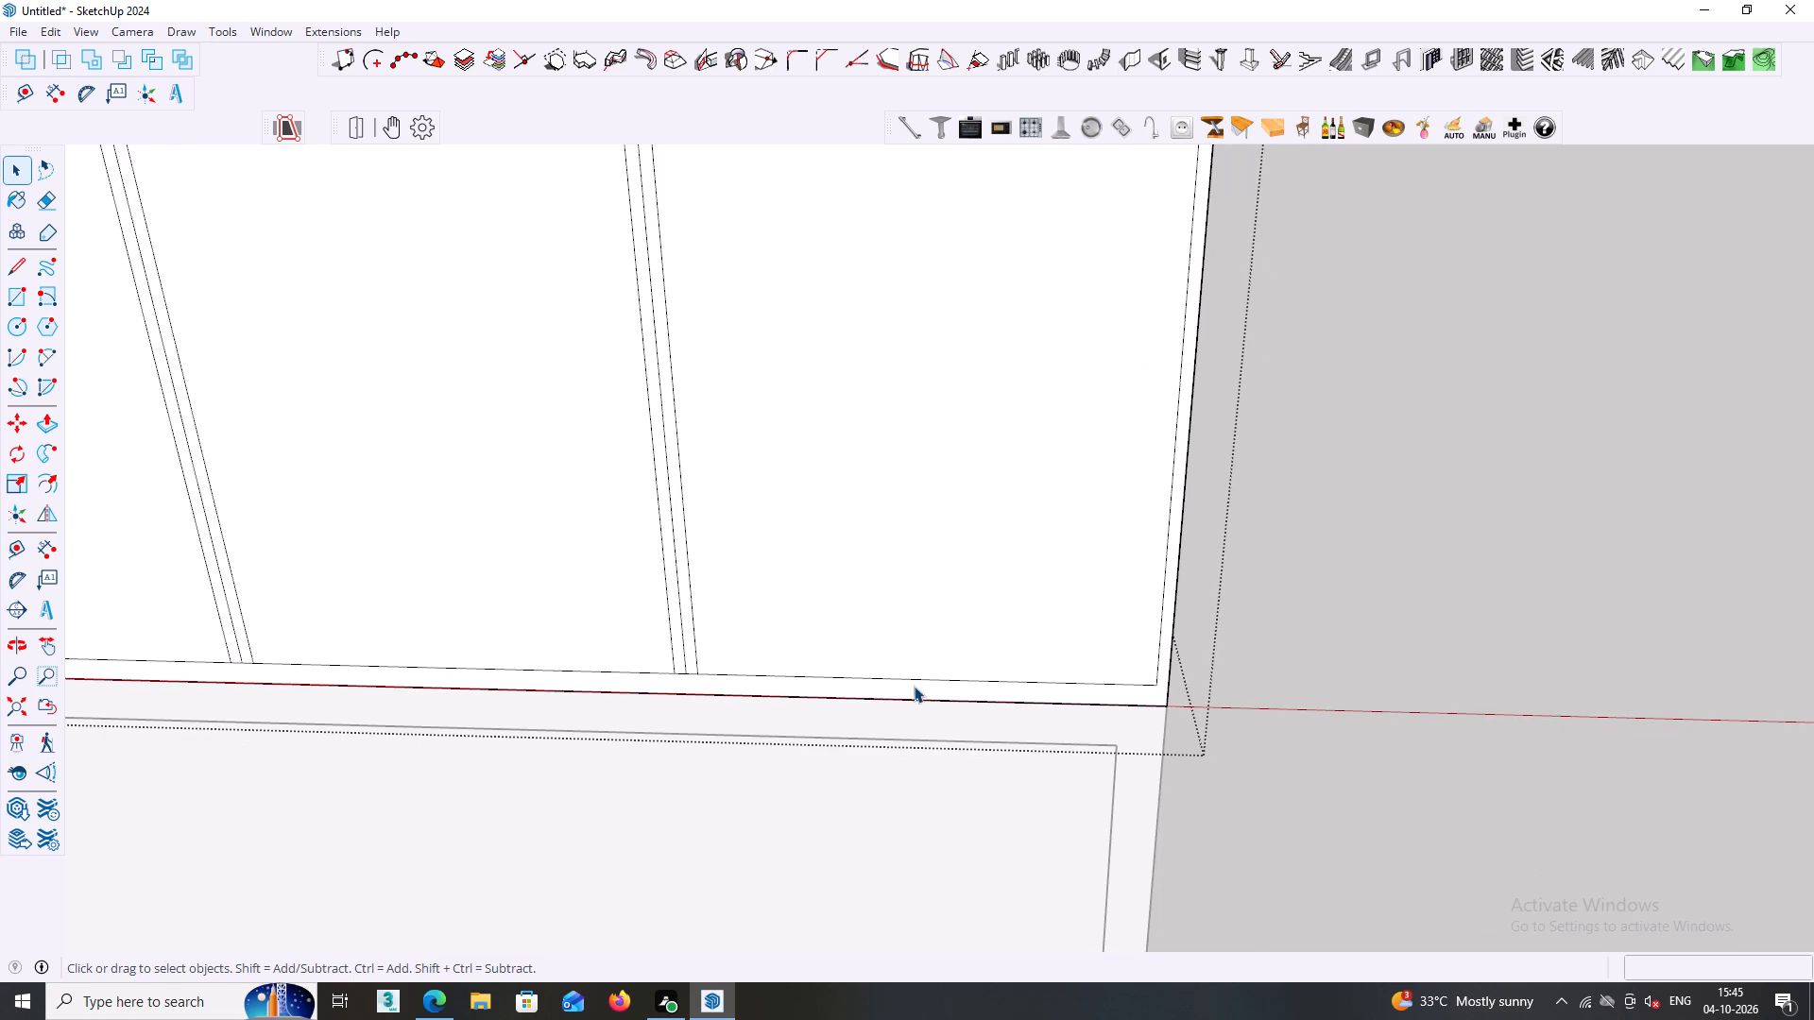
middle_drag(914, 686, 1229, 676)
scroll(1092, 641, up, 5)
click(956, 628)
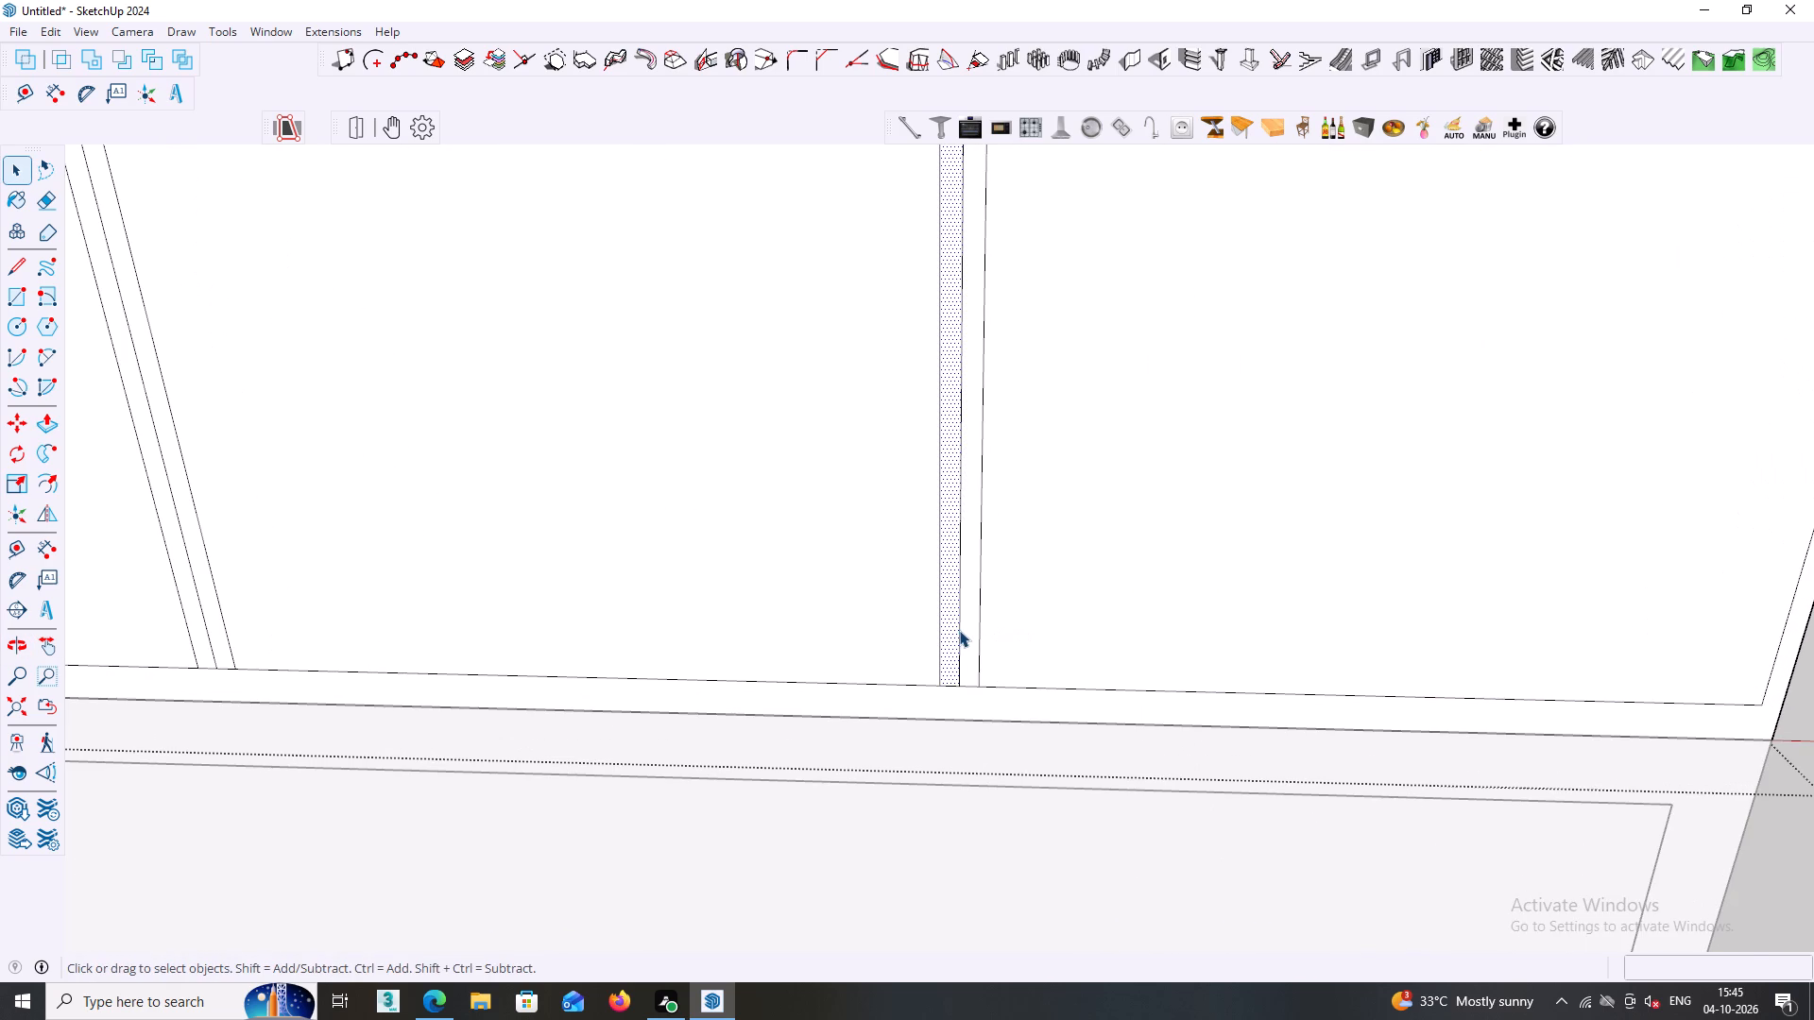
click(960, 630)
key(Delete)
scroll(955, 637, down, 5)
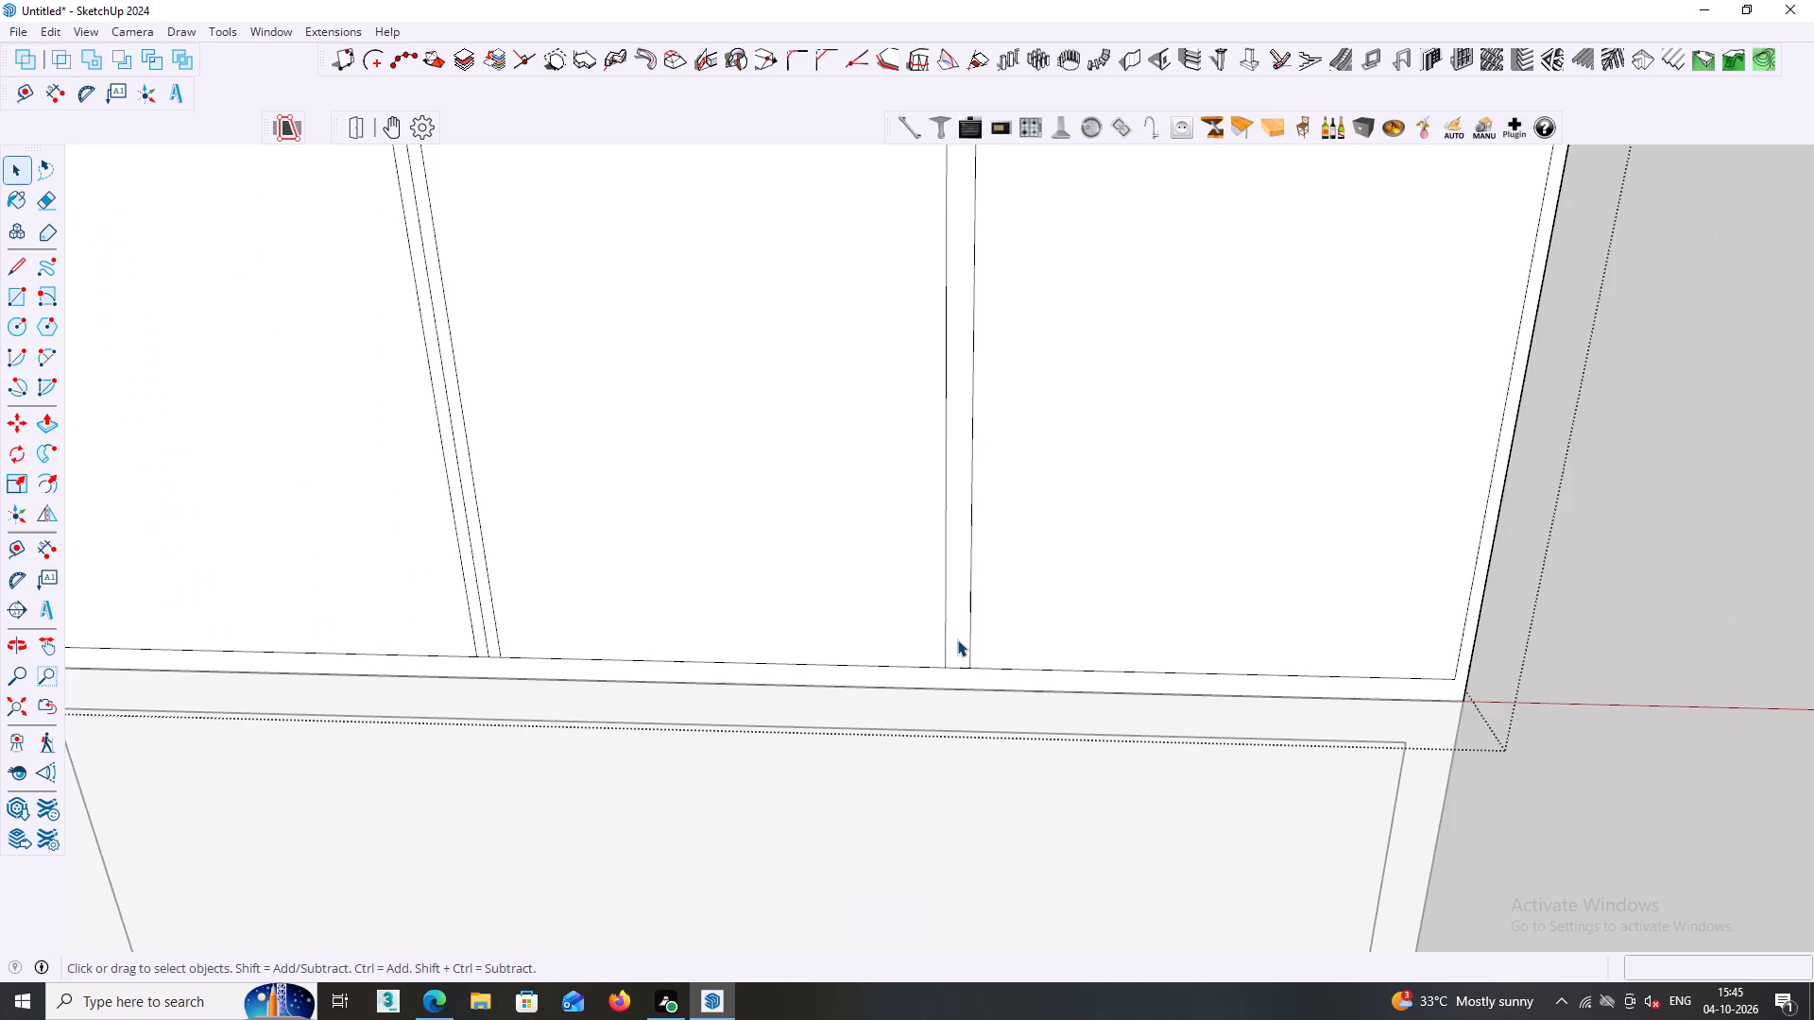
shift+middle_drag(963, 644, 1616, 644)
scroll(1206, 625, up, 1)
click(1121, 606)
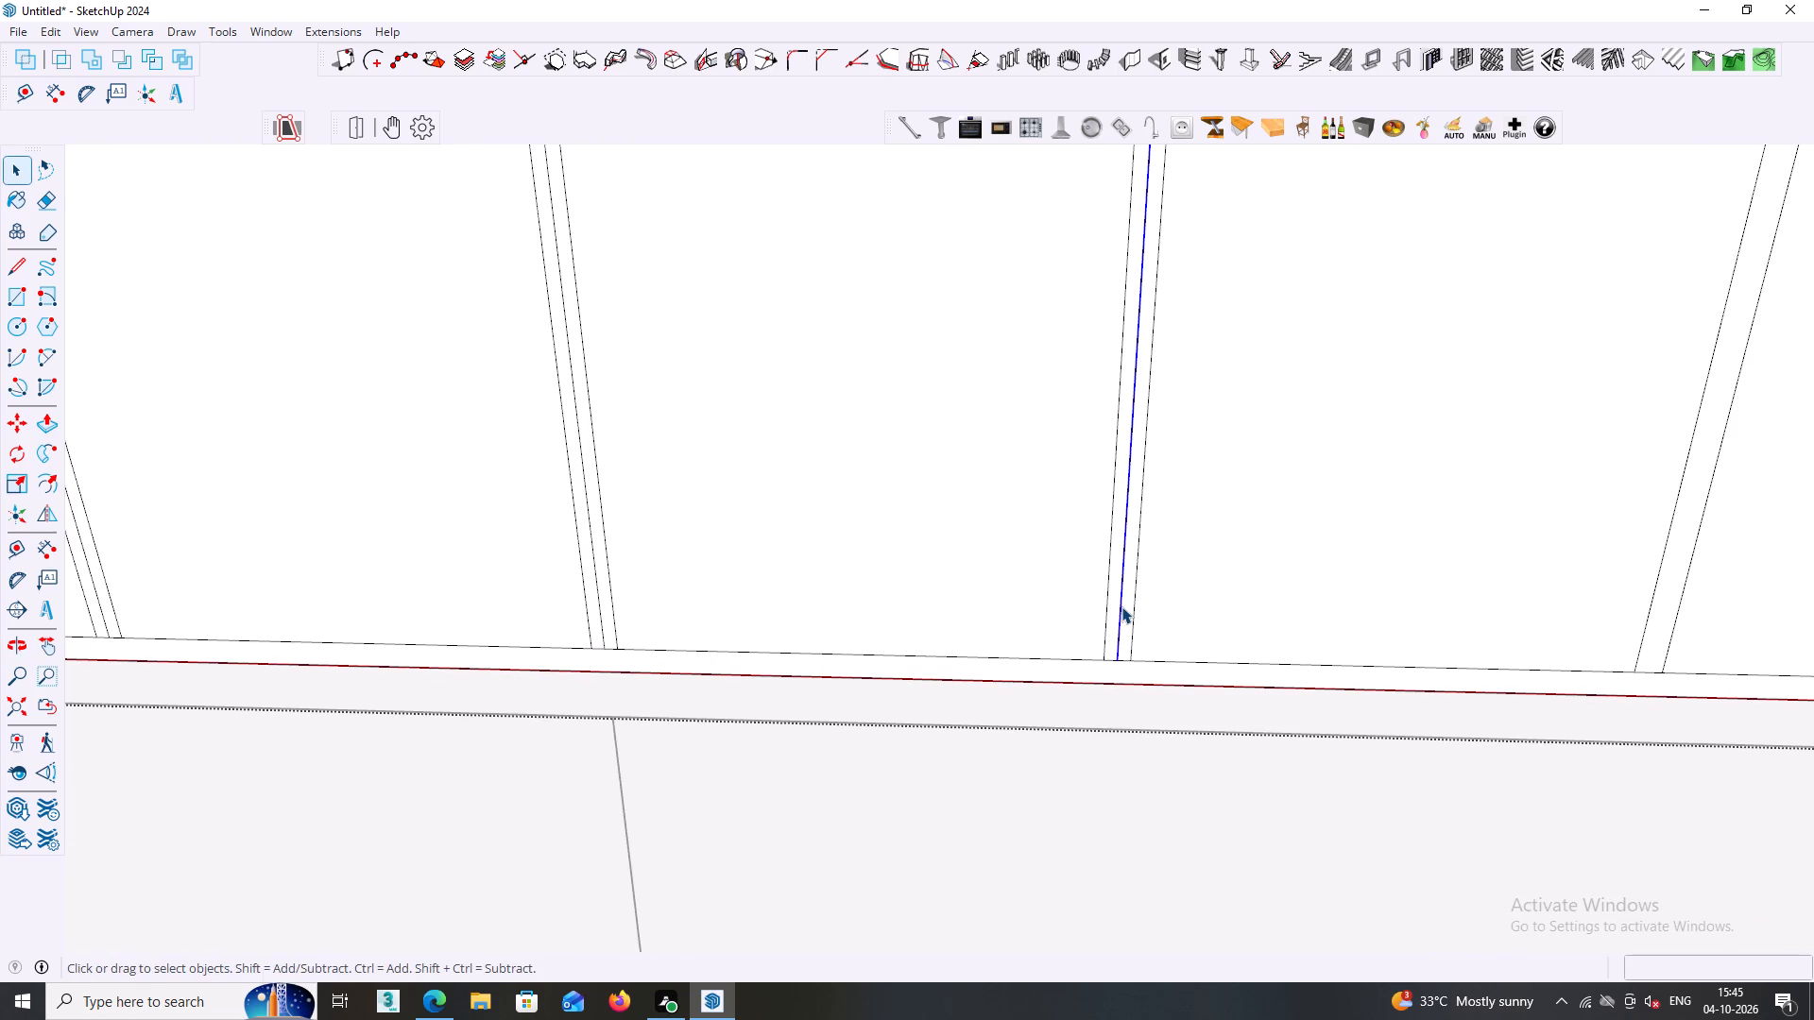
key(Delete)
scroll(1081, 627, down, 3)
scroll(780, 593, up, 2)
shift+middle_drag(758, 587, 956, 596)
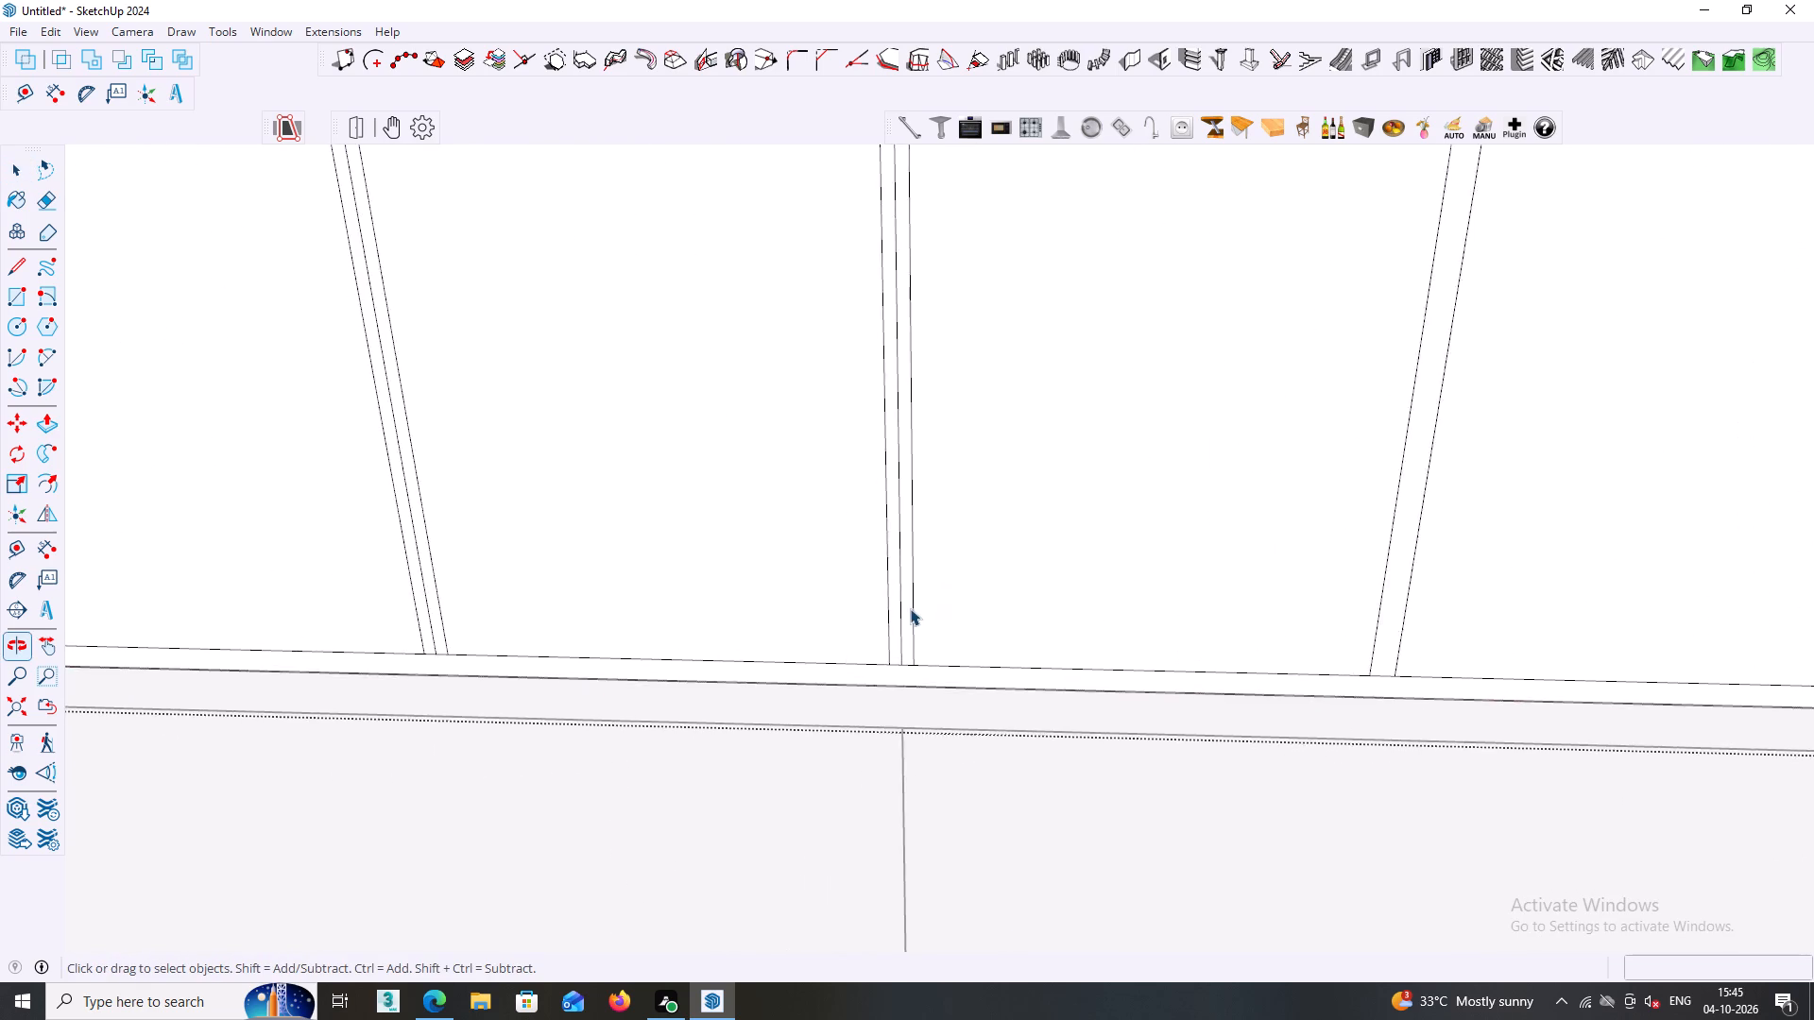
scroll(910, 608, up, 3)
click(895, 610)
key(Delete)
scroll(897, 617, down, 6)
middle_drag(897, 620, 903, 633)
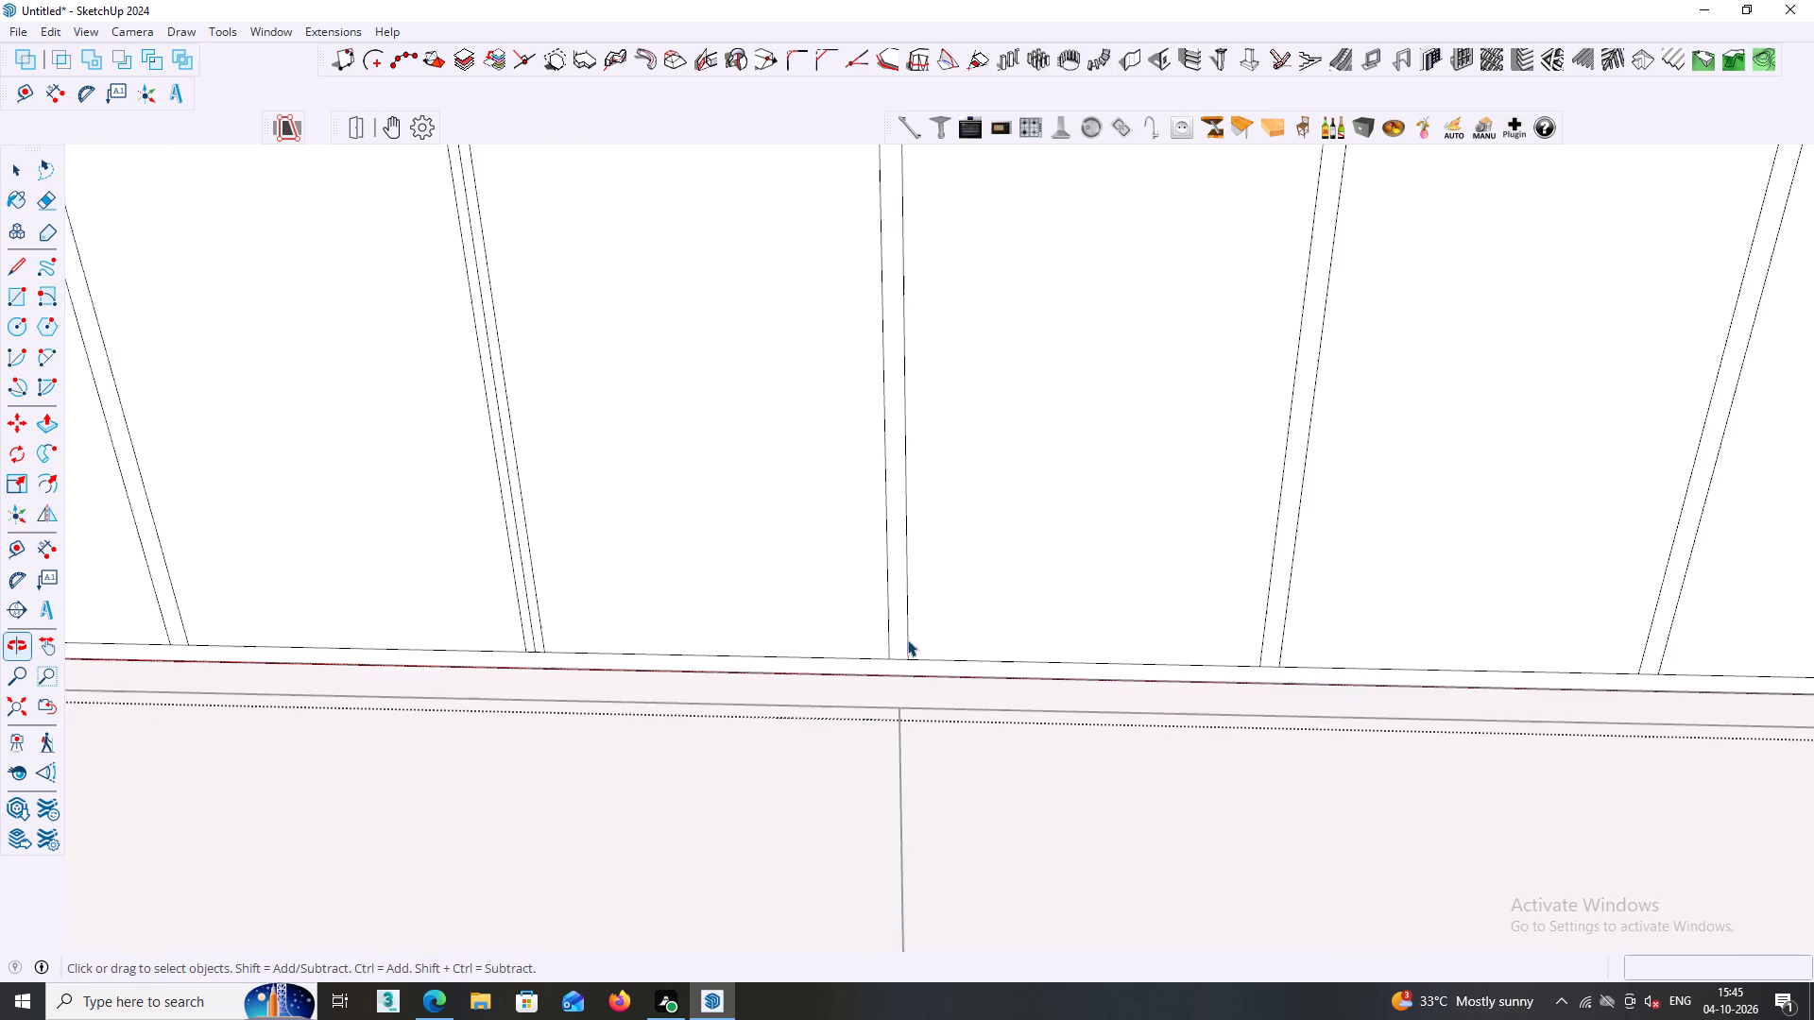
middle_drag(906, 639, 1416, 618)
scroll(1095, 585, up, 2)
click(1024, 579)
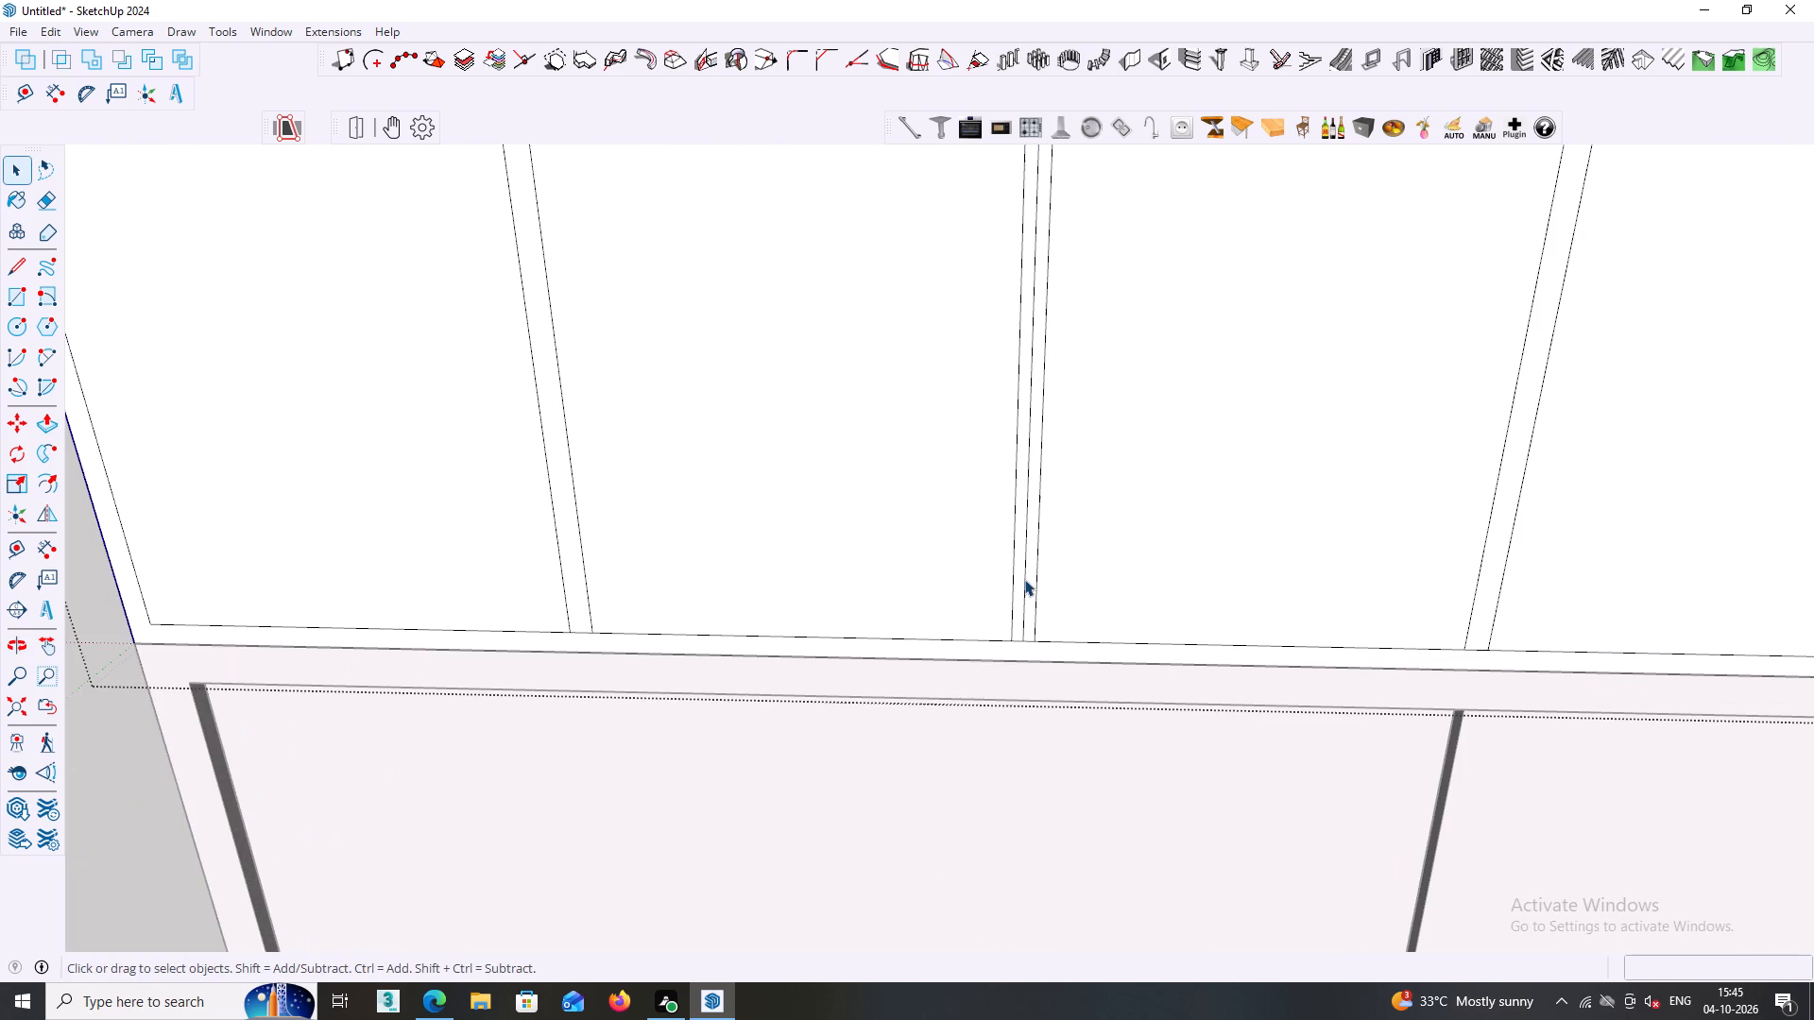
key(Delete)
Place a guide line 18 mm in from the loft top's back edge.
scroll(1025, 604, down, 3)
scroll(887, 585, down, 3)
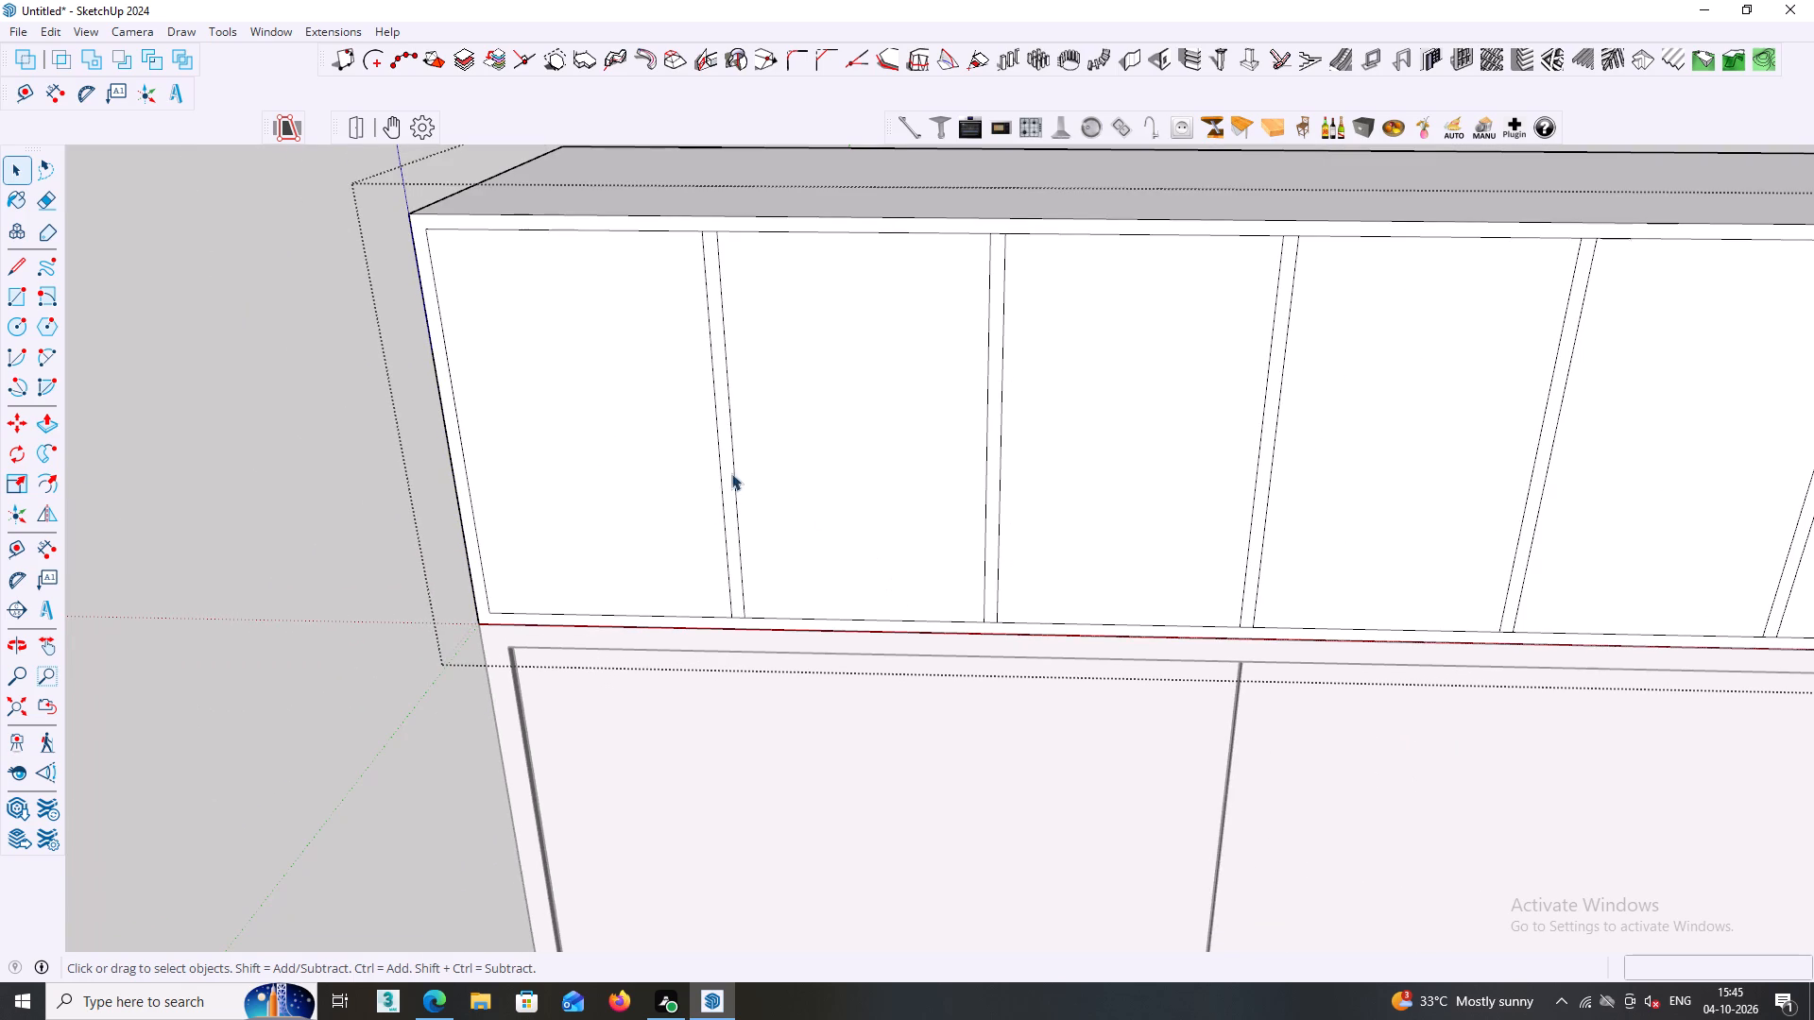
click(653, 460)
scroll(682, 460, down, 5)
middle_click(705, 465)
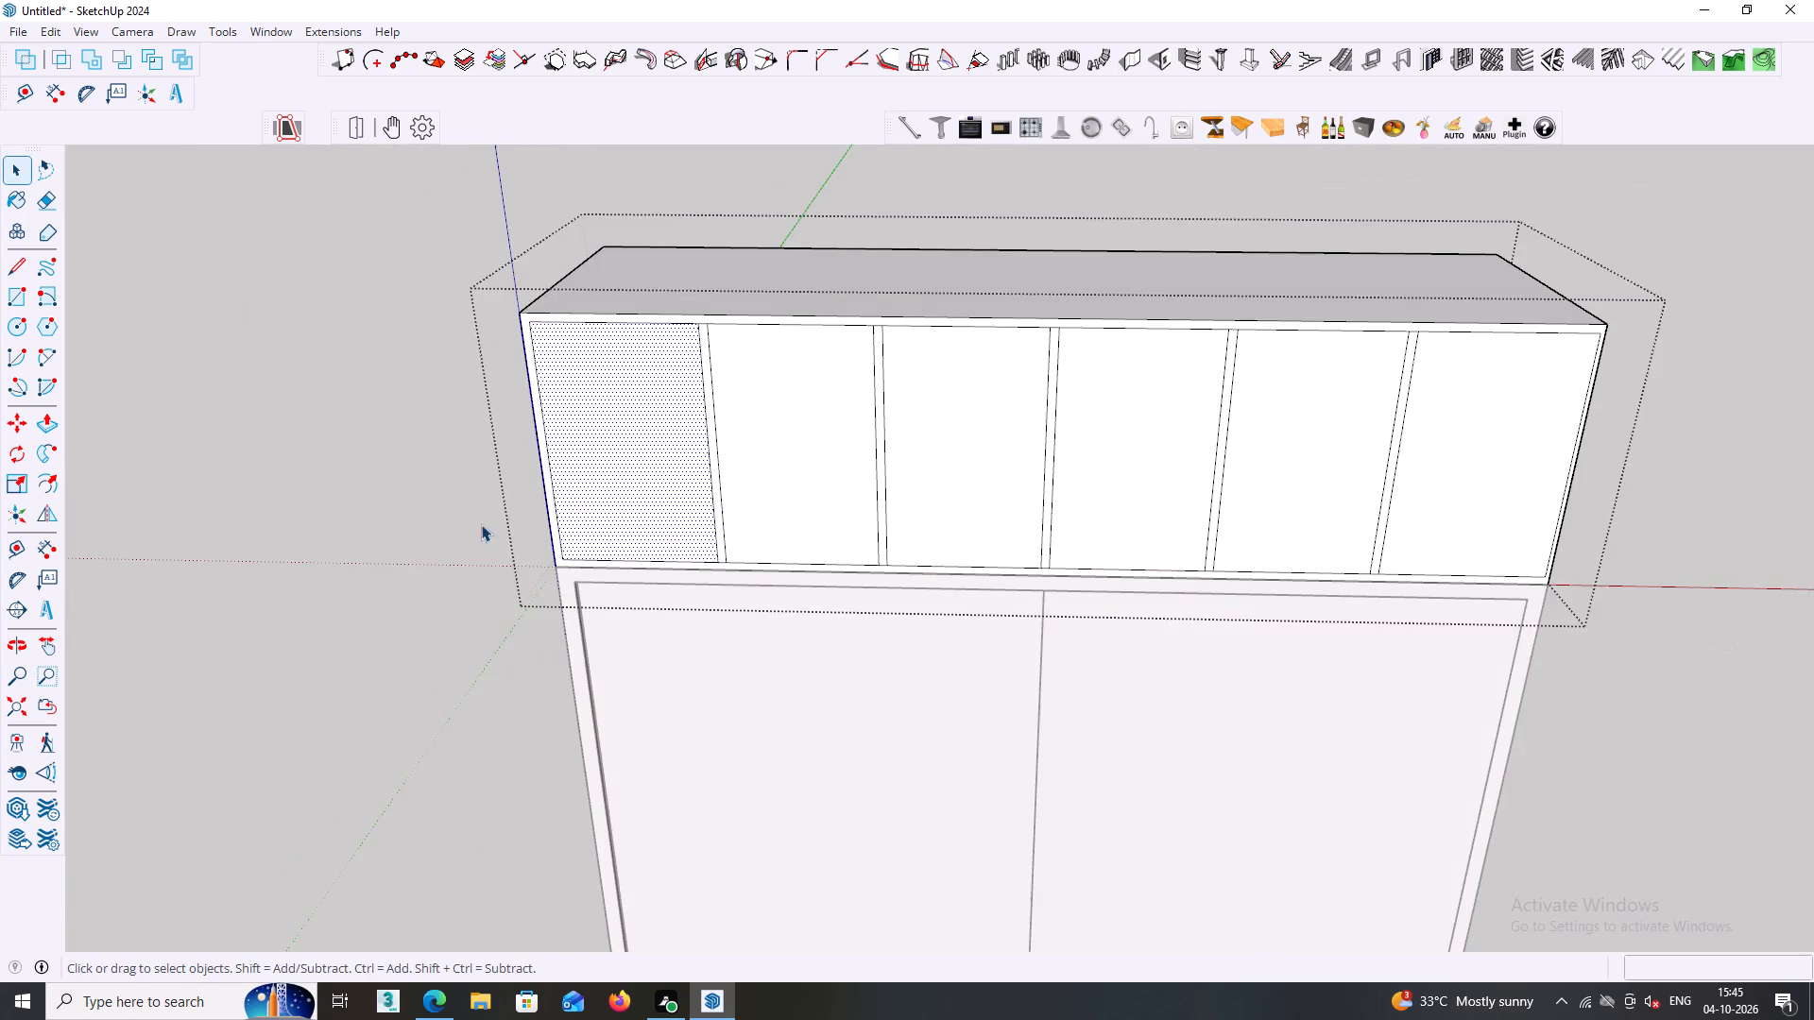
click(392, 550)
middle_drag(455, 527, 461, 583)
scroll(458, 566, down, 1)
key(t)
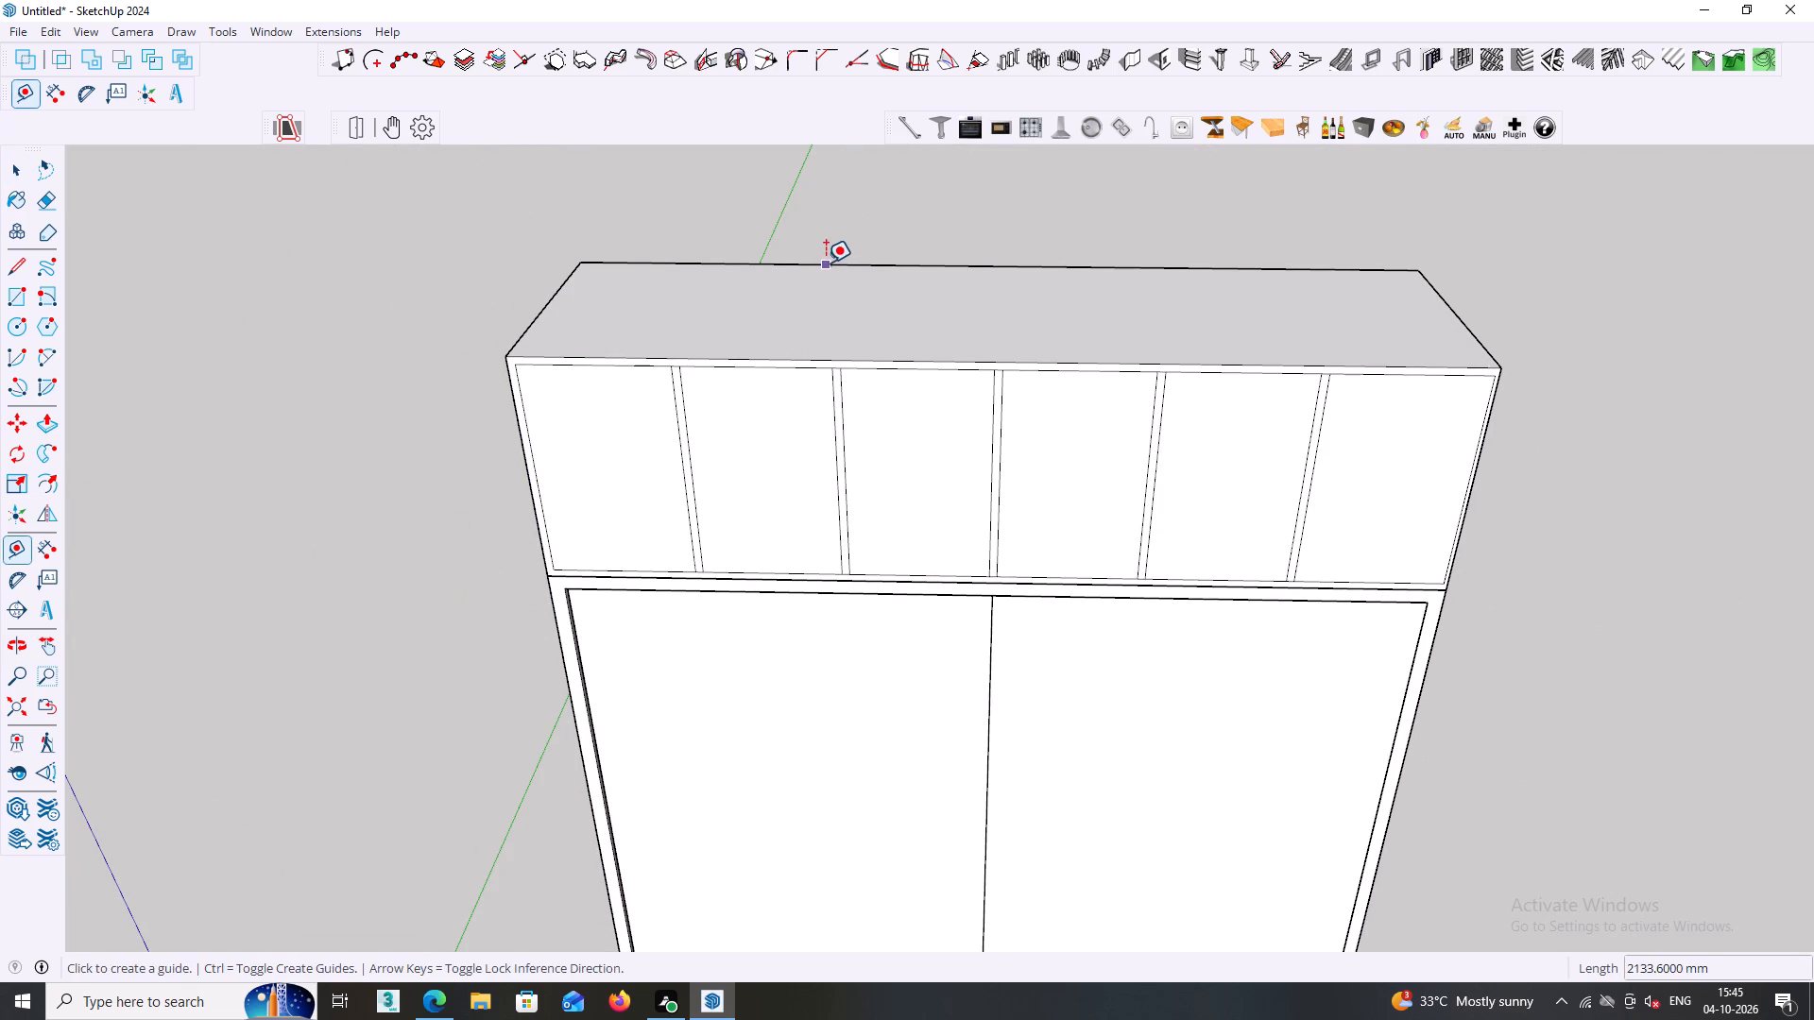
click(826, 263)
text(18)
key(Return)
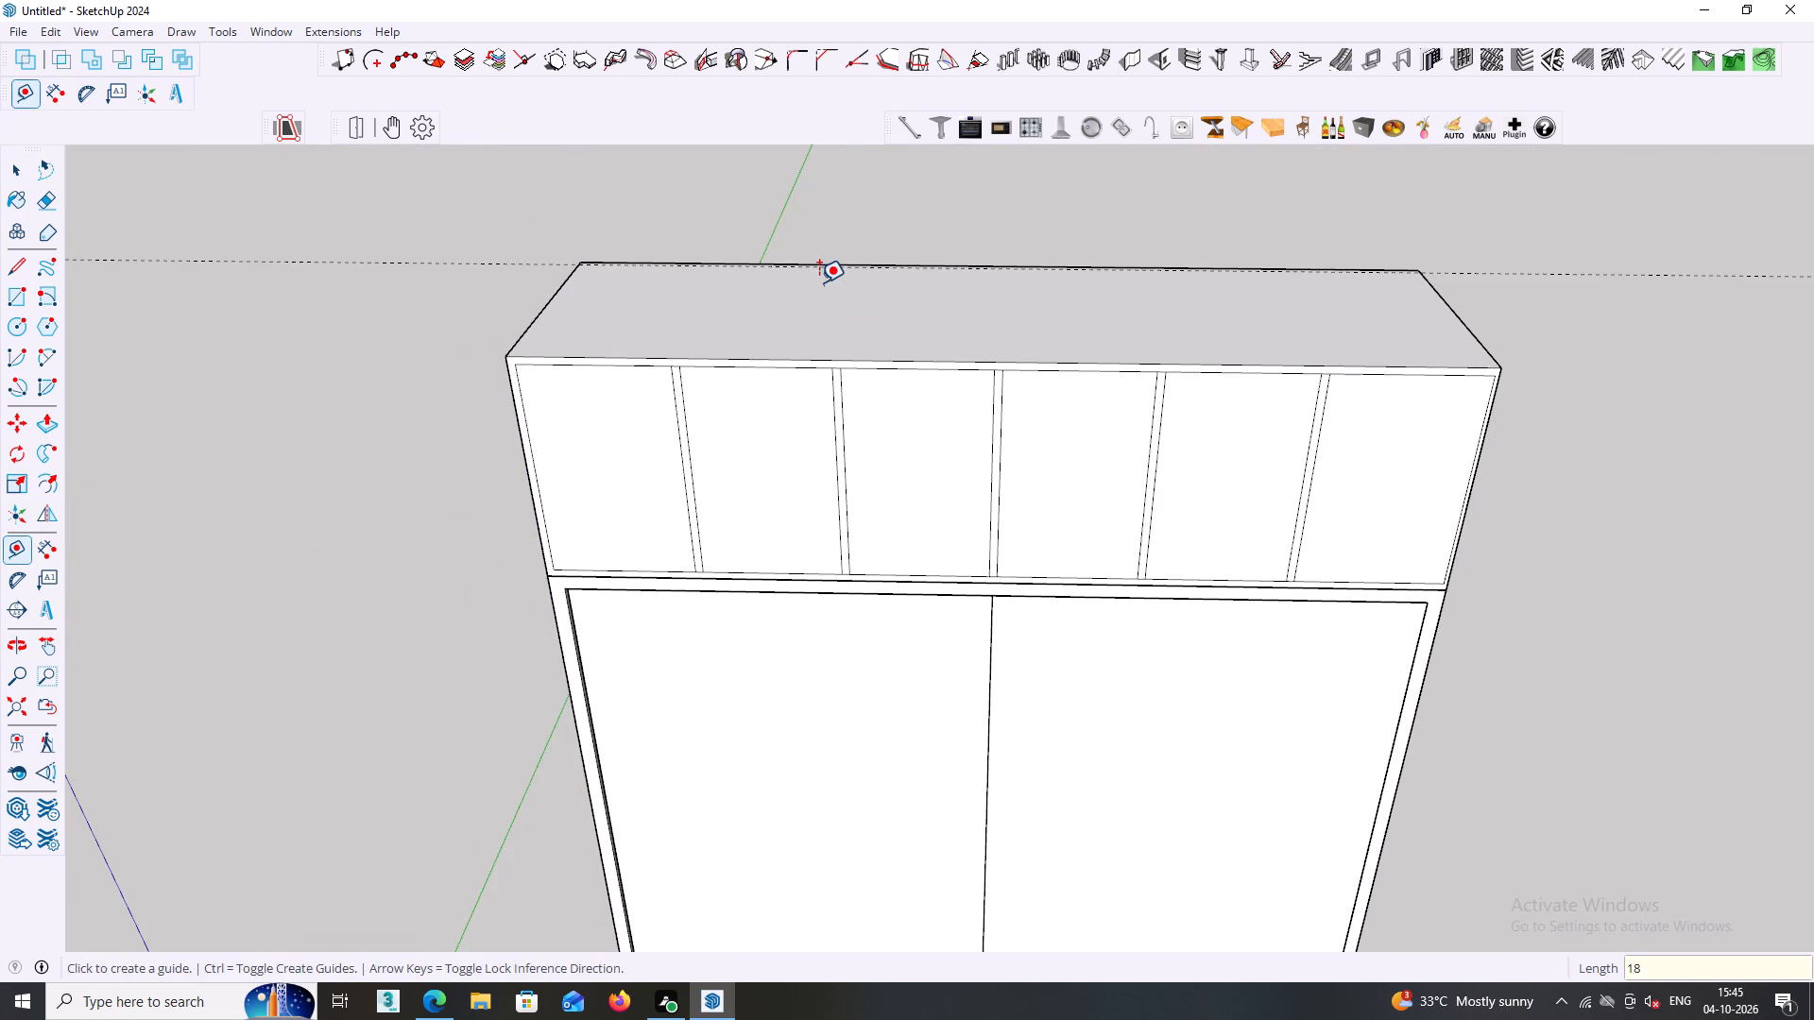
Push the first bay's face on the loft's front 591.6 mm inward, up to the 18 mm back guide.
key(space)
click(656, 437)
middle_drag(657, 433, 681, 365)
double_click(642, 406)
click(641, 418)
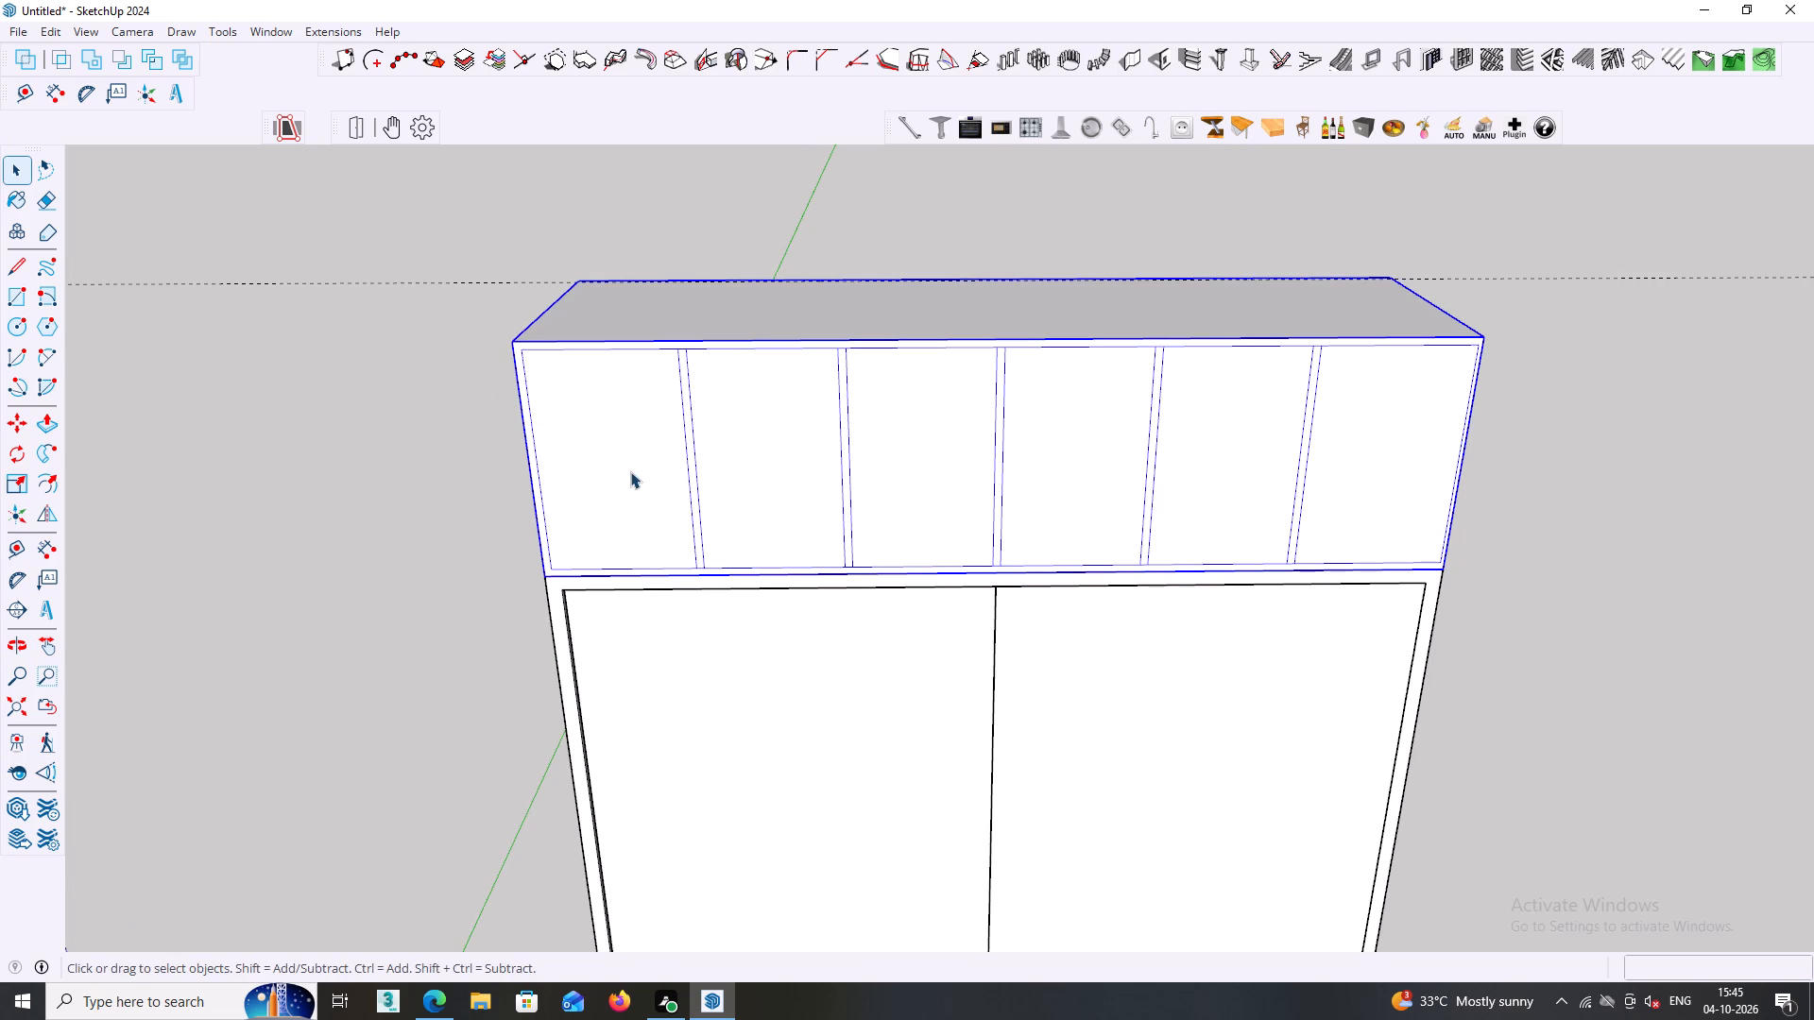
double_click(630, 471)
click(459, 436)
click(636, 501)
click(614, 476)
double_click(608, 471)
triple_click(671, 466)
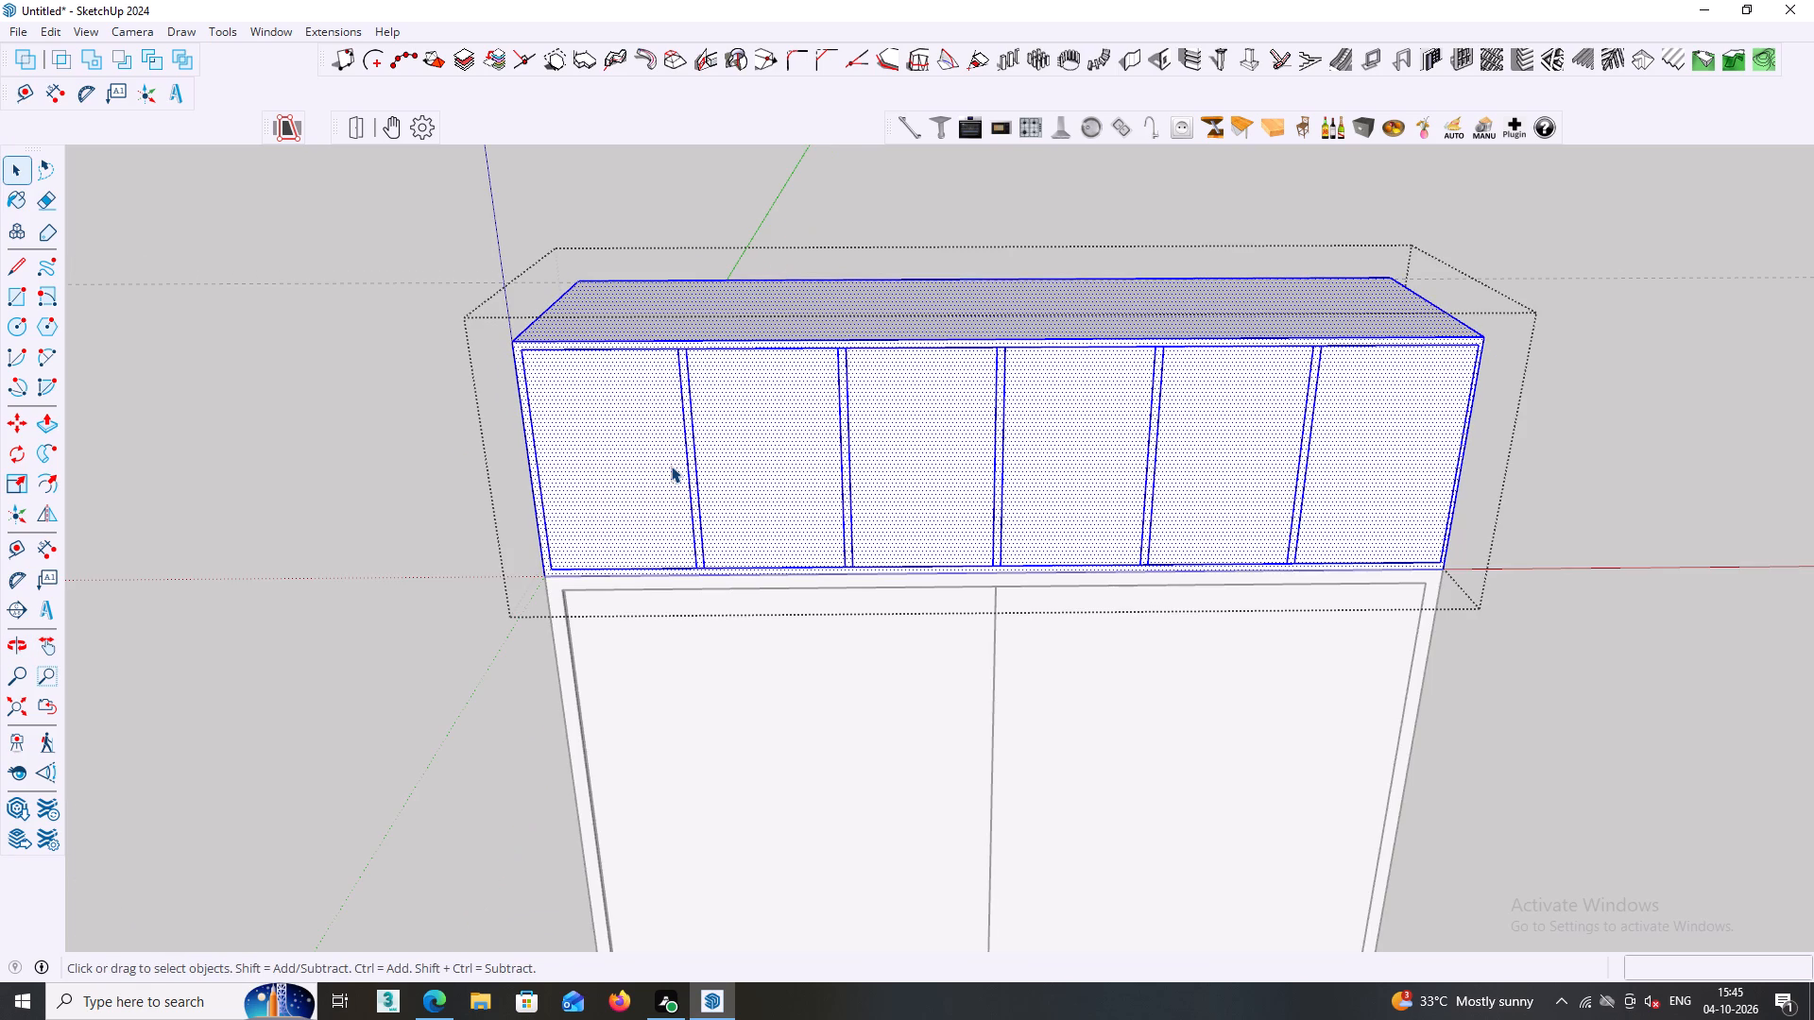
click(670, 466)
double_click(644, 484)
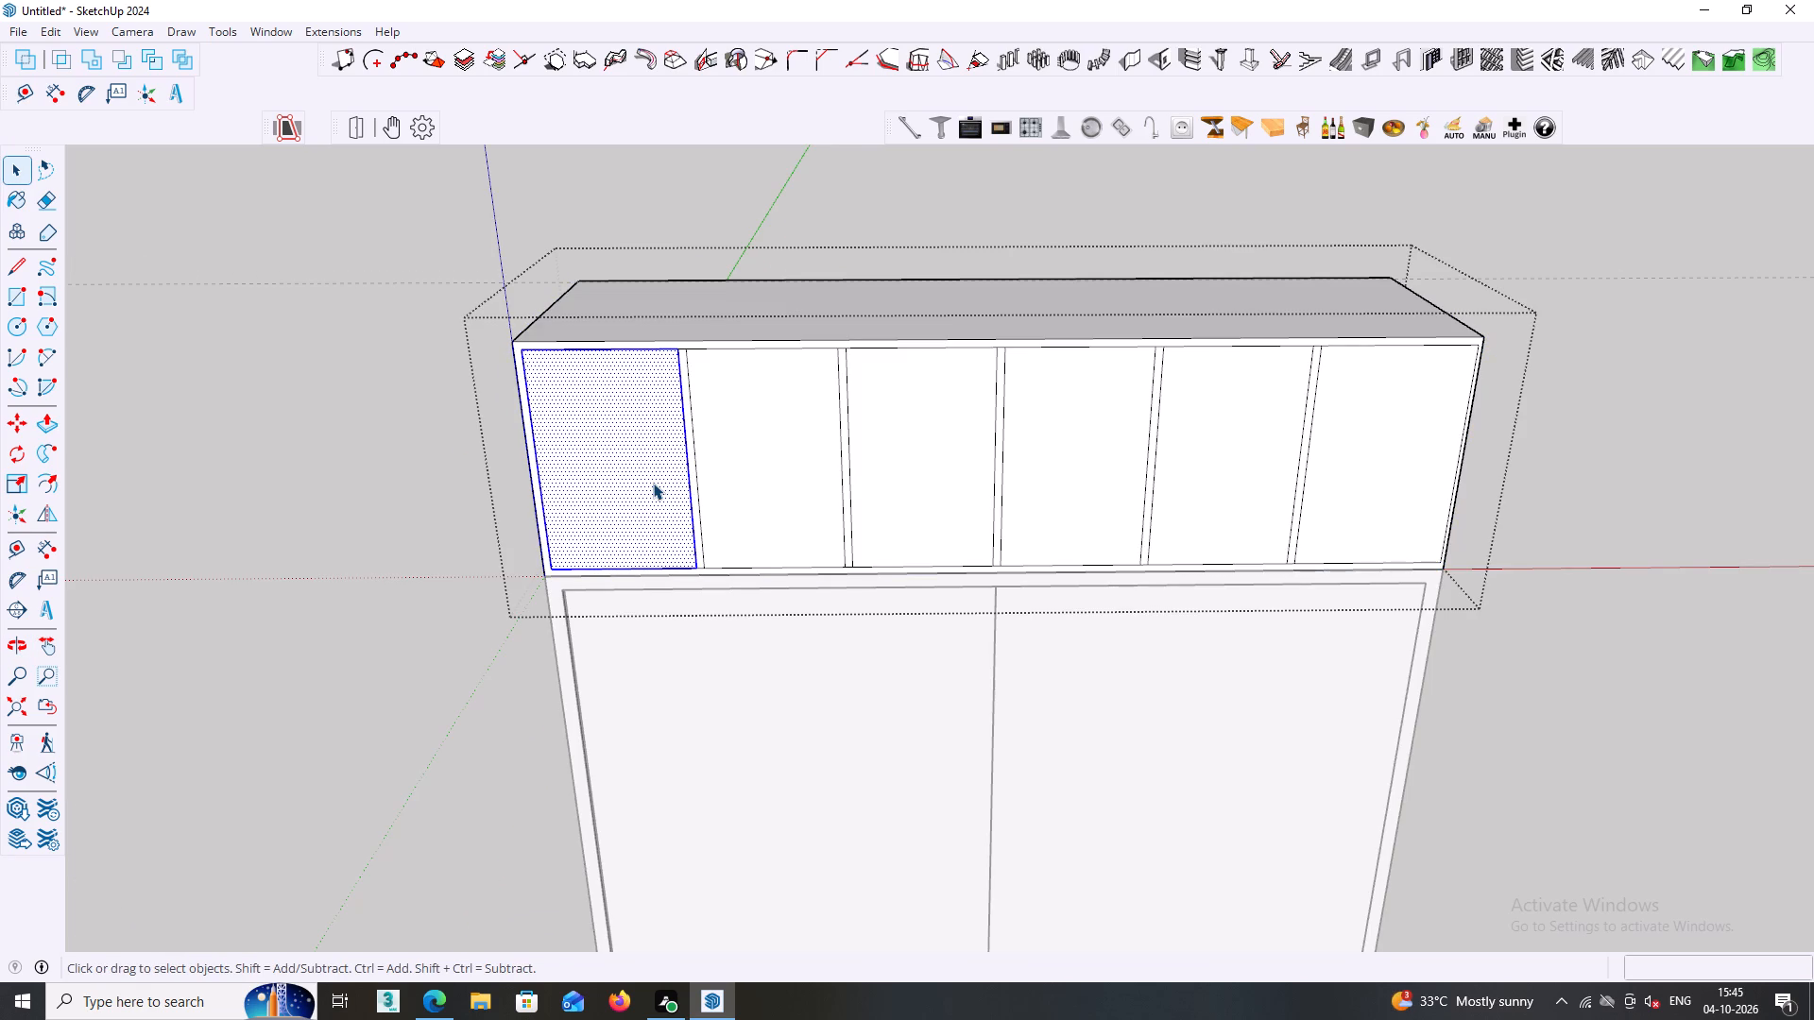
click(744, 467)
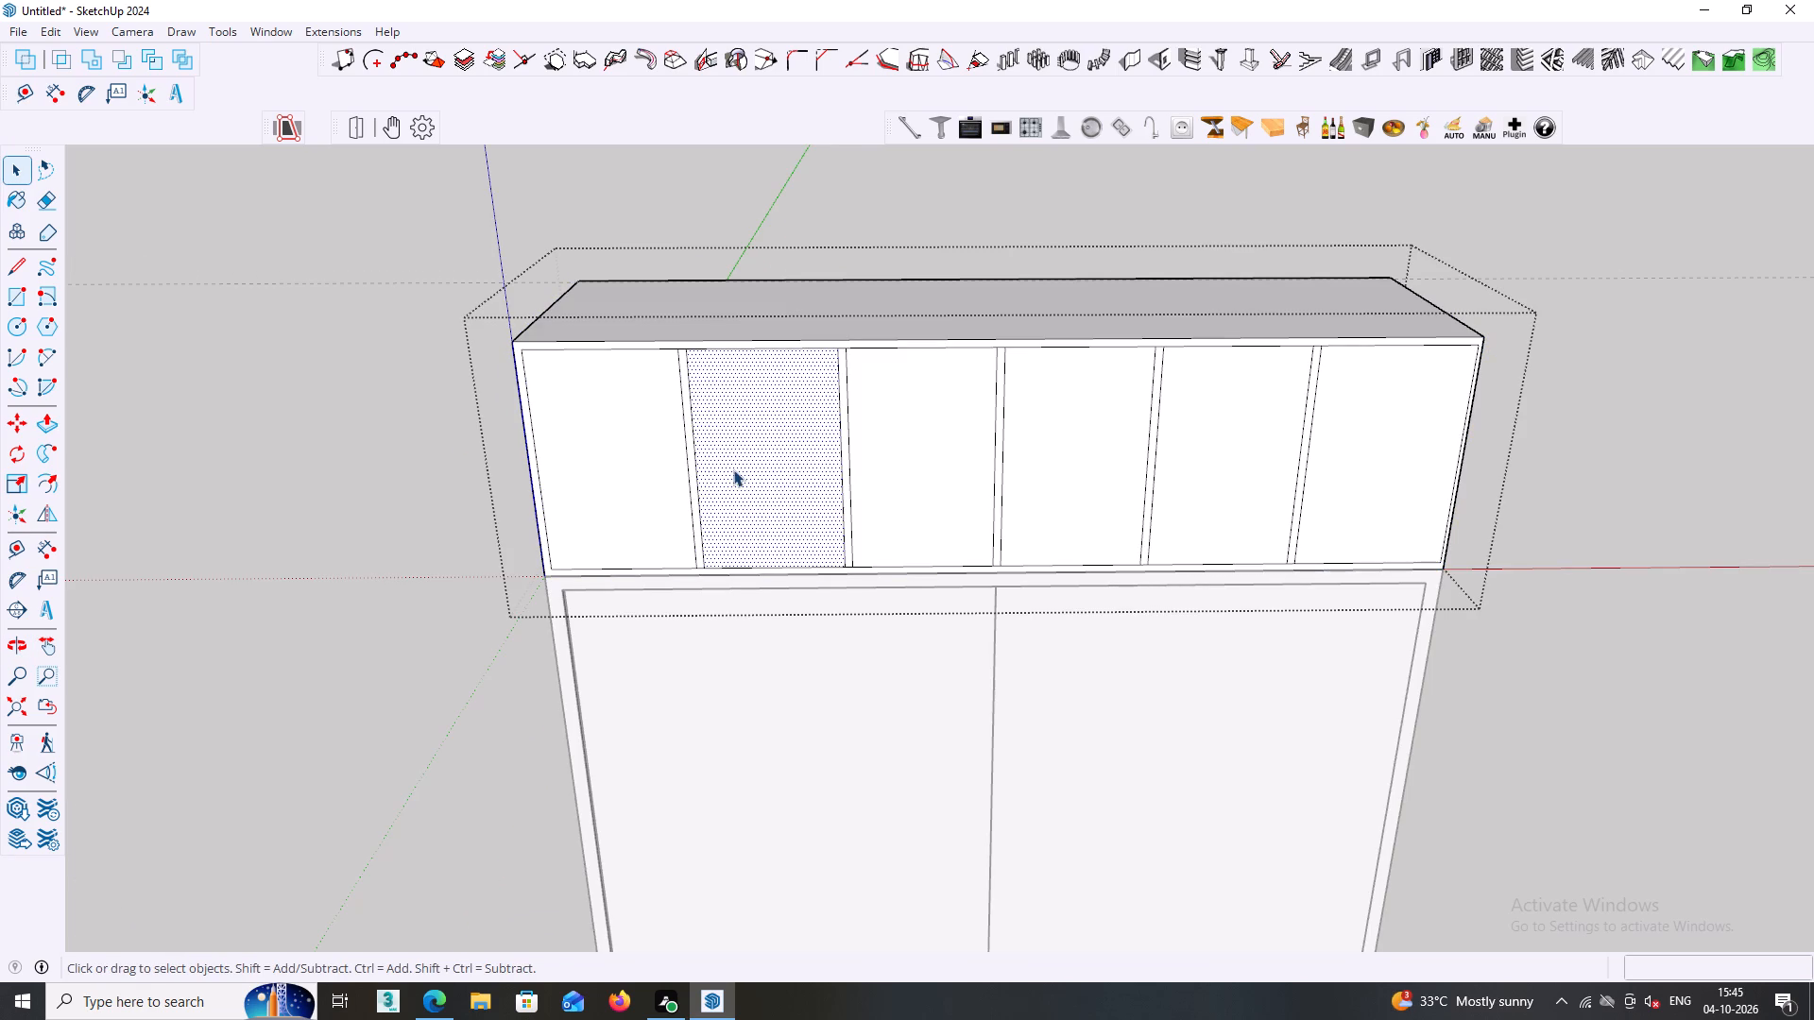
click(659, 484)
key(p)
click(640, 479)
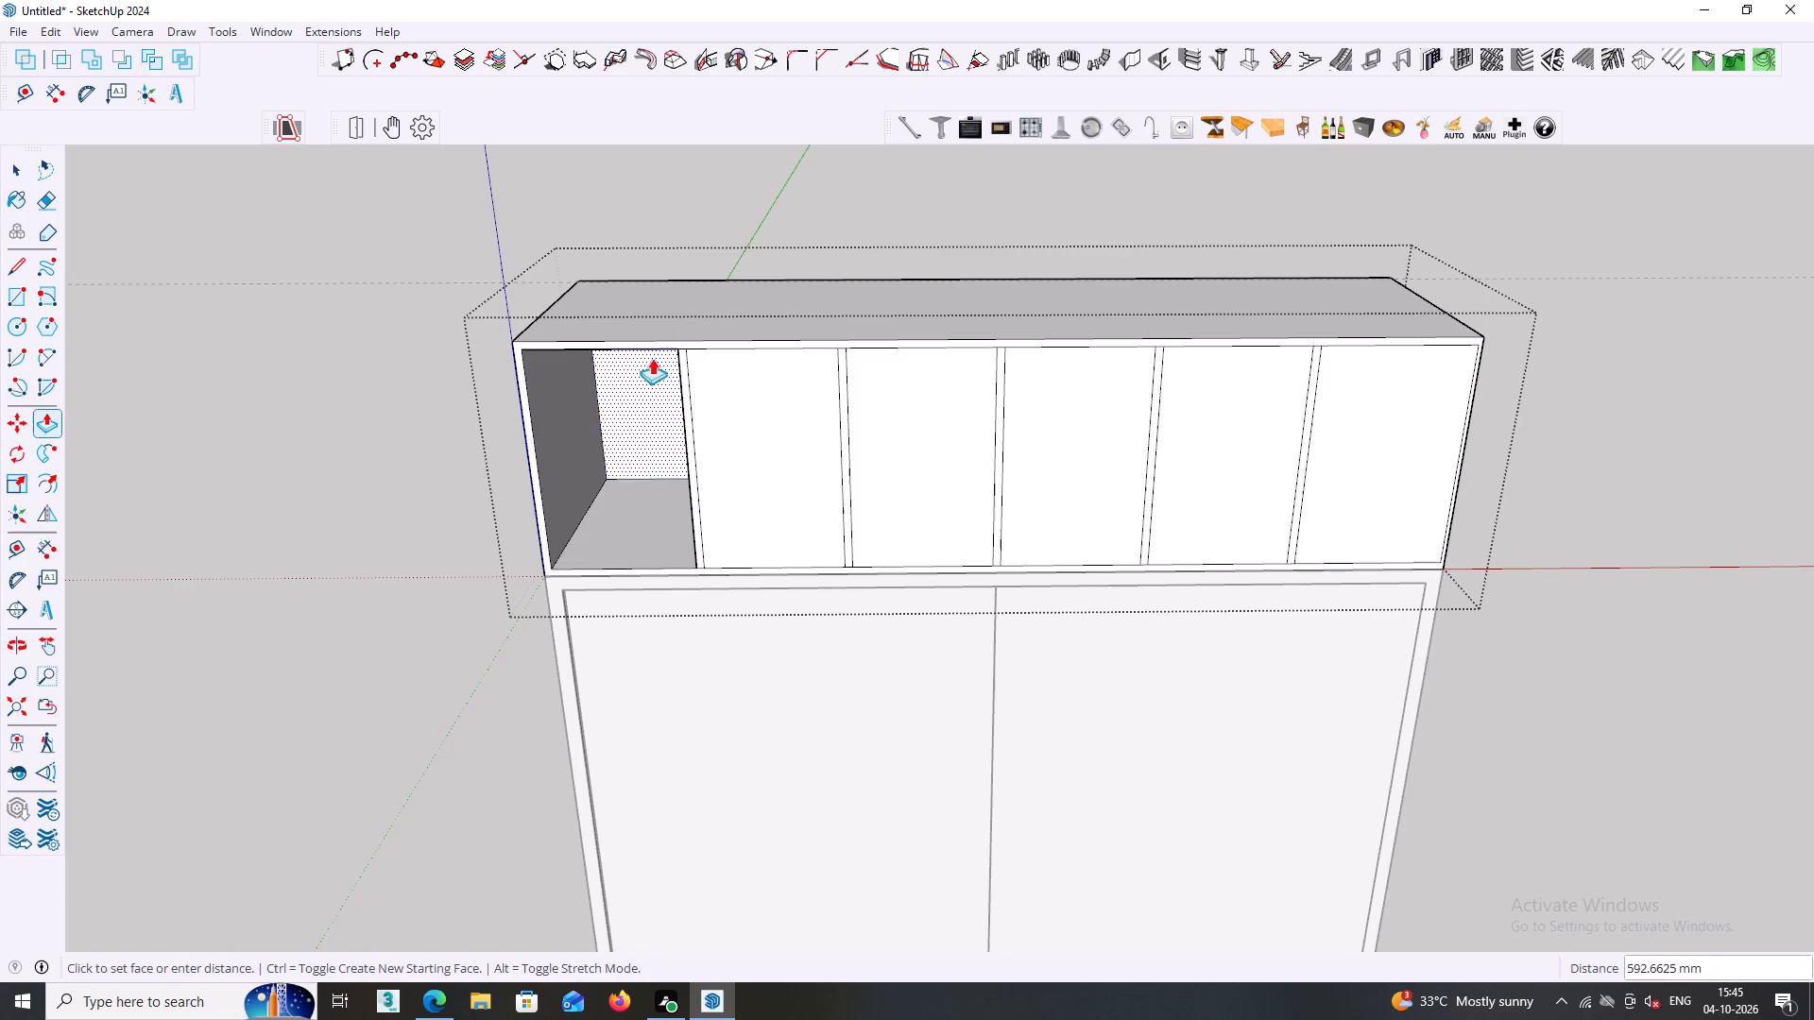
middle_drag(663, 262, 665, 379)
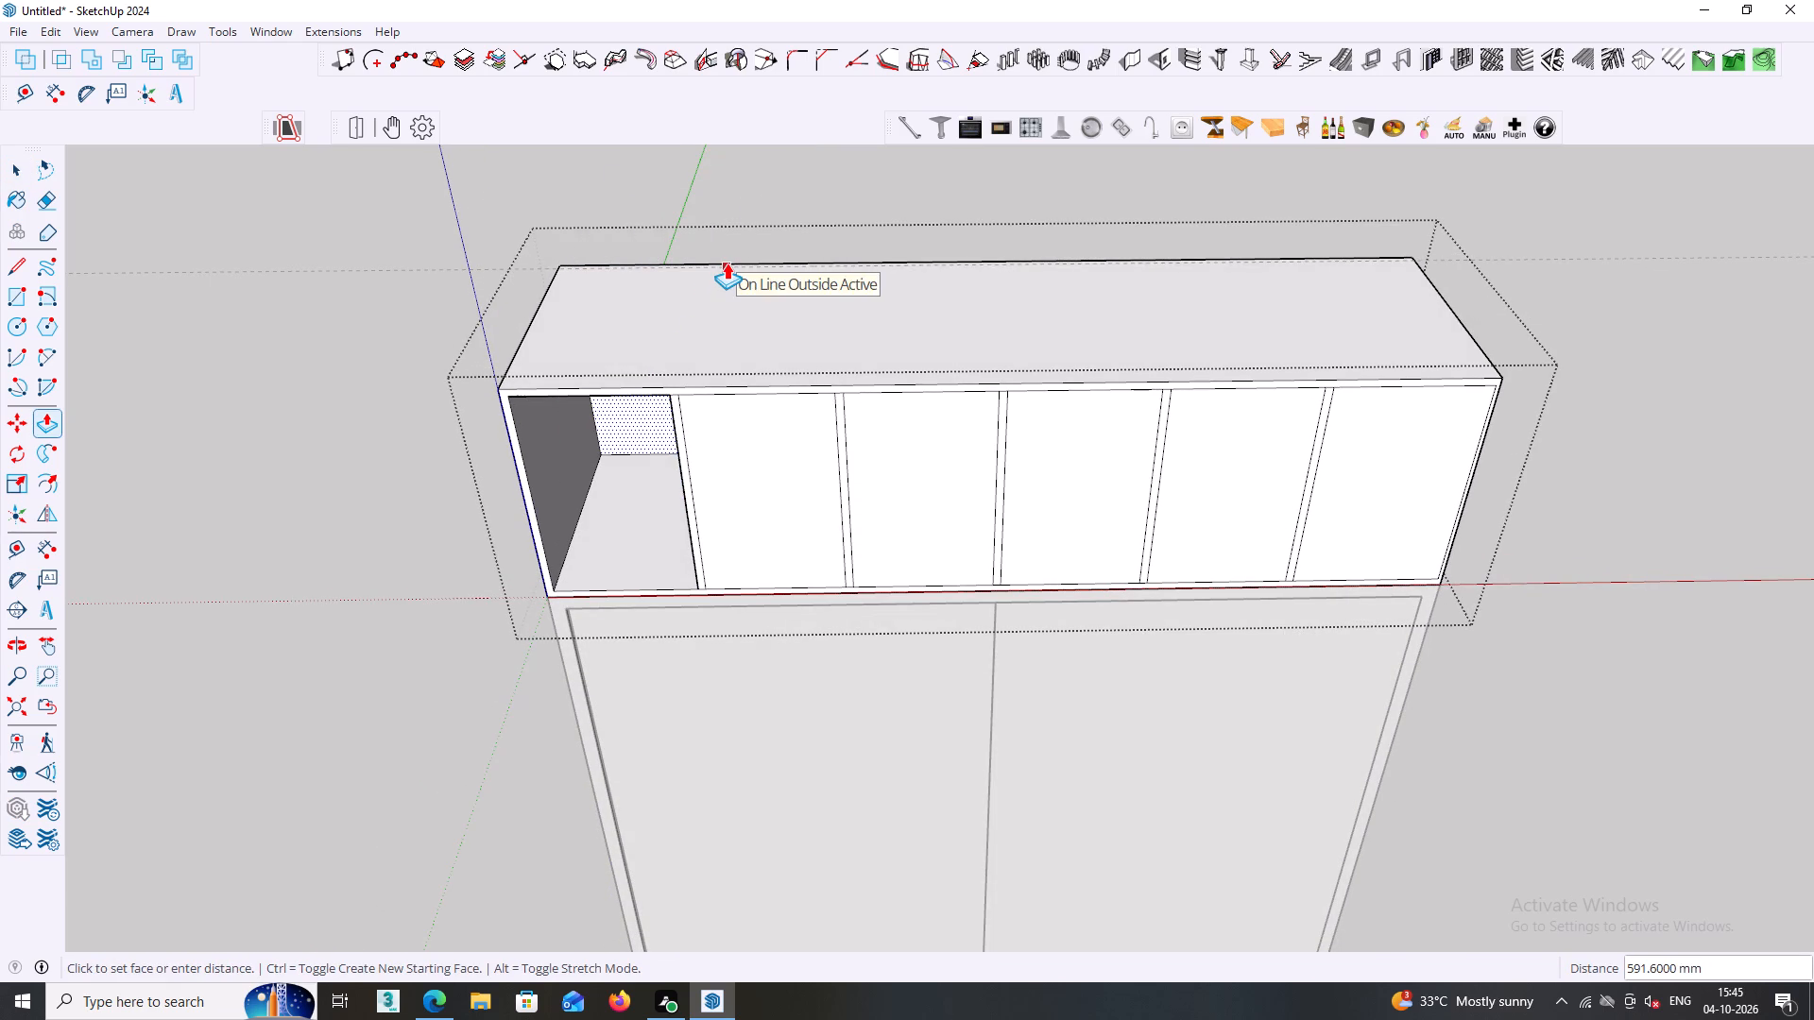
click(727, 263)
key(space)
Push the second bay's face inward by the same depth as the first bay.
middle_drag(730, 493, 731, 434)
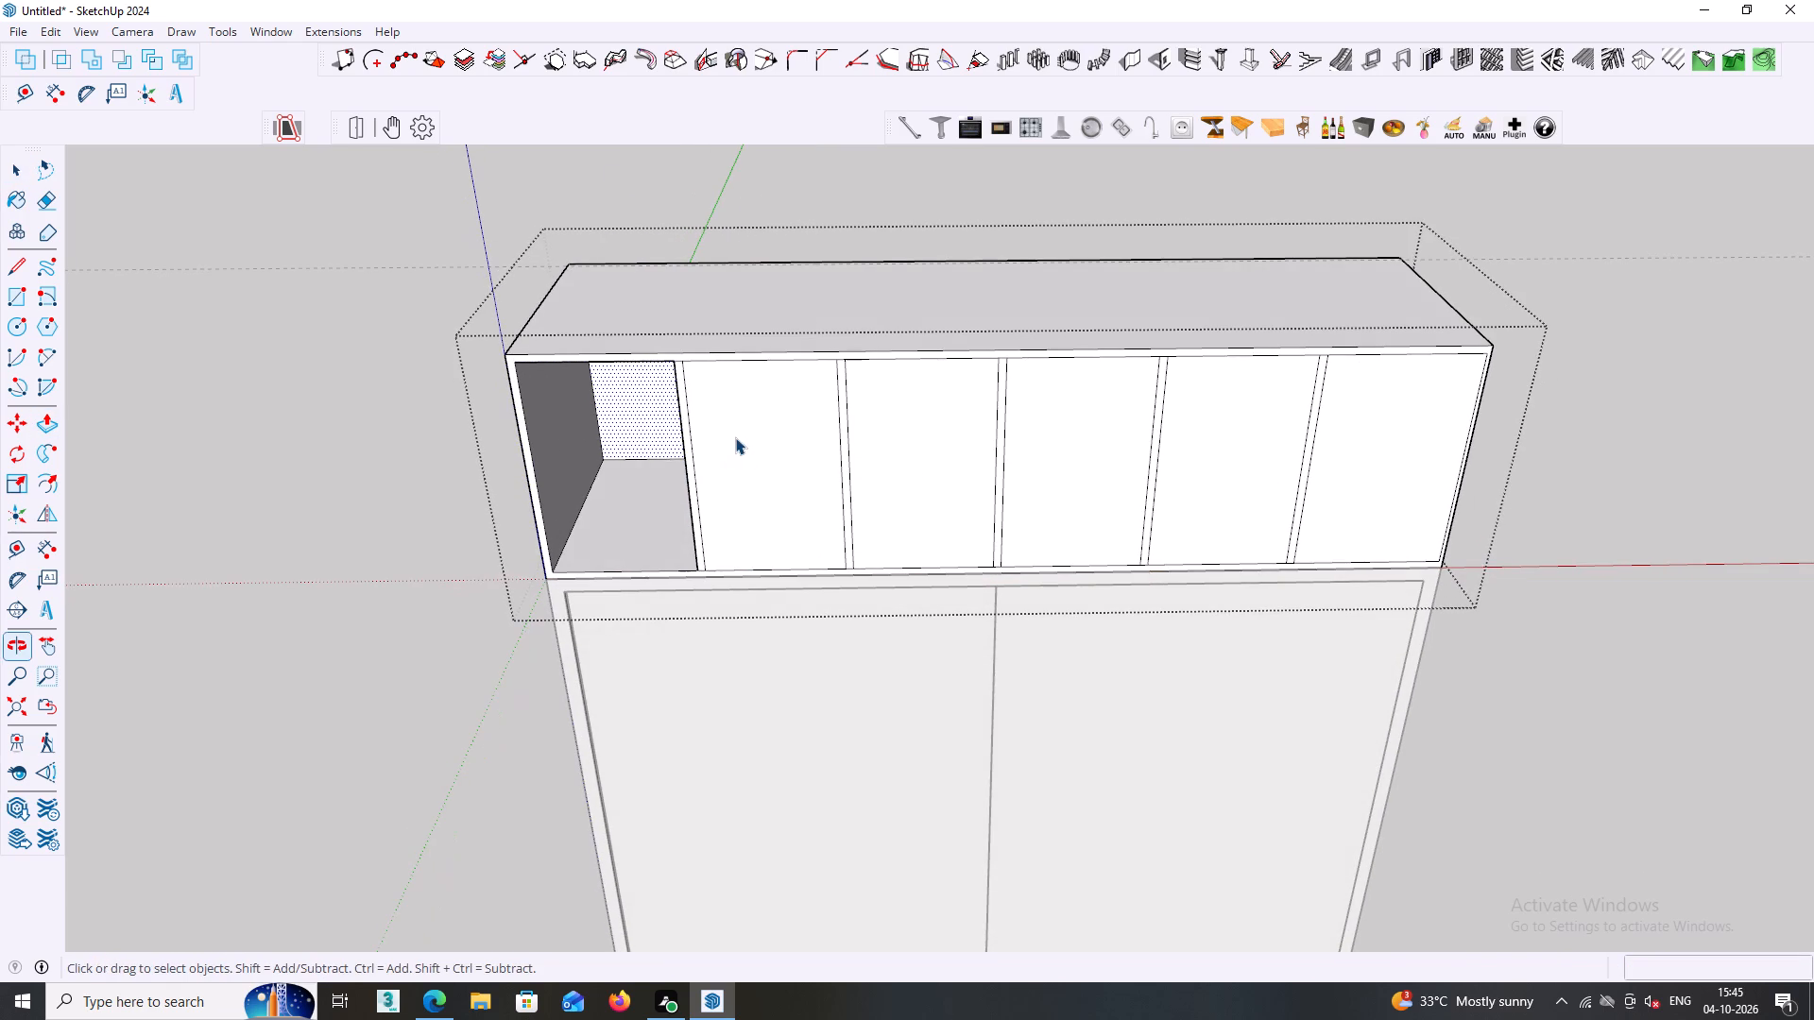
click(735, 437)
key(p)
double_click(736, 438)
key(space)
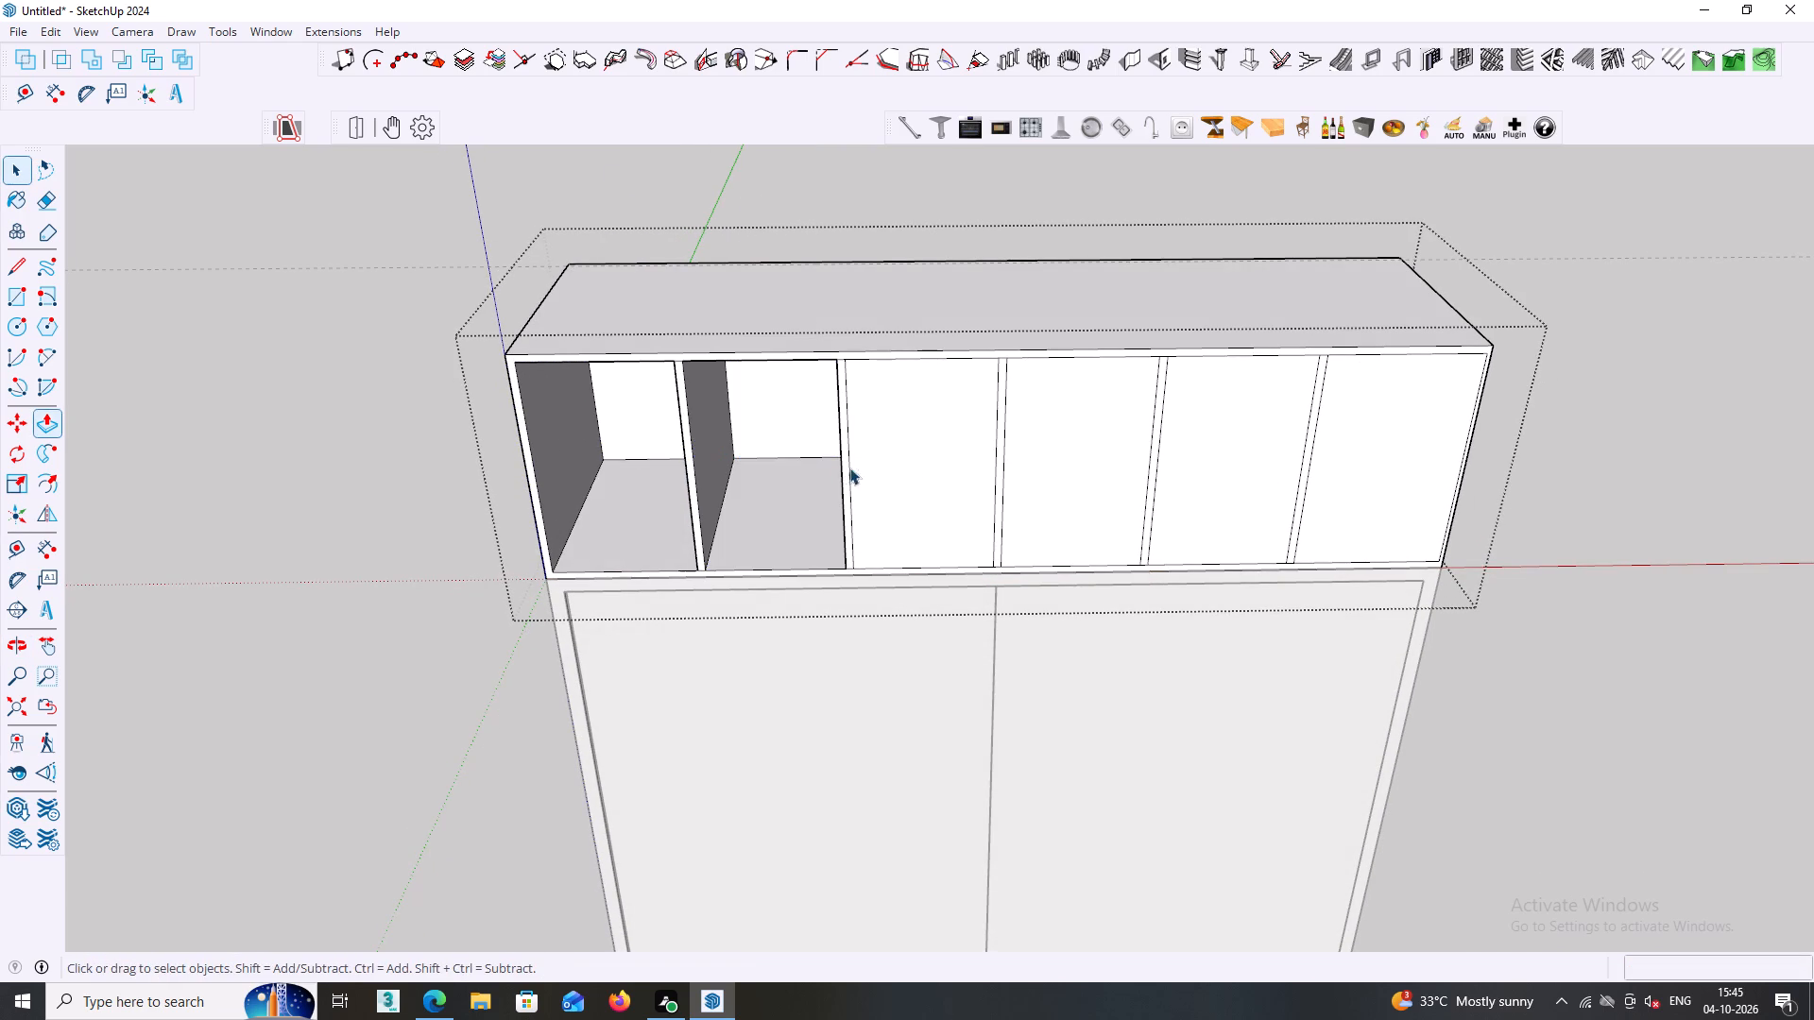
Push the third and fourth bay faces on the loft's front inward by the same depth as the previous bays.
click(867, 467)
key(p)
double_click(867, 467)
key(space)
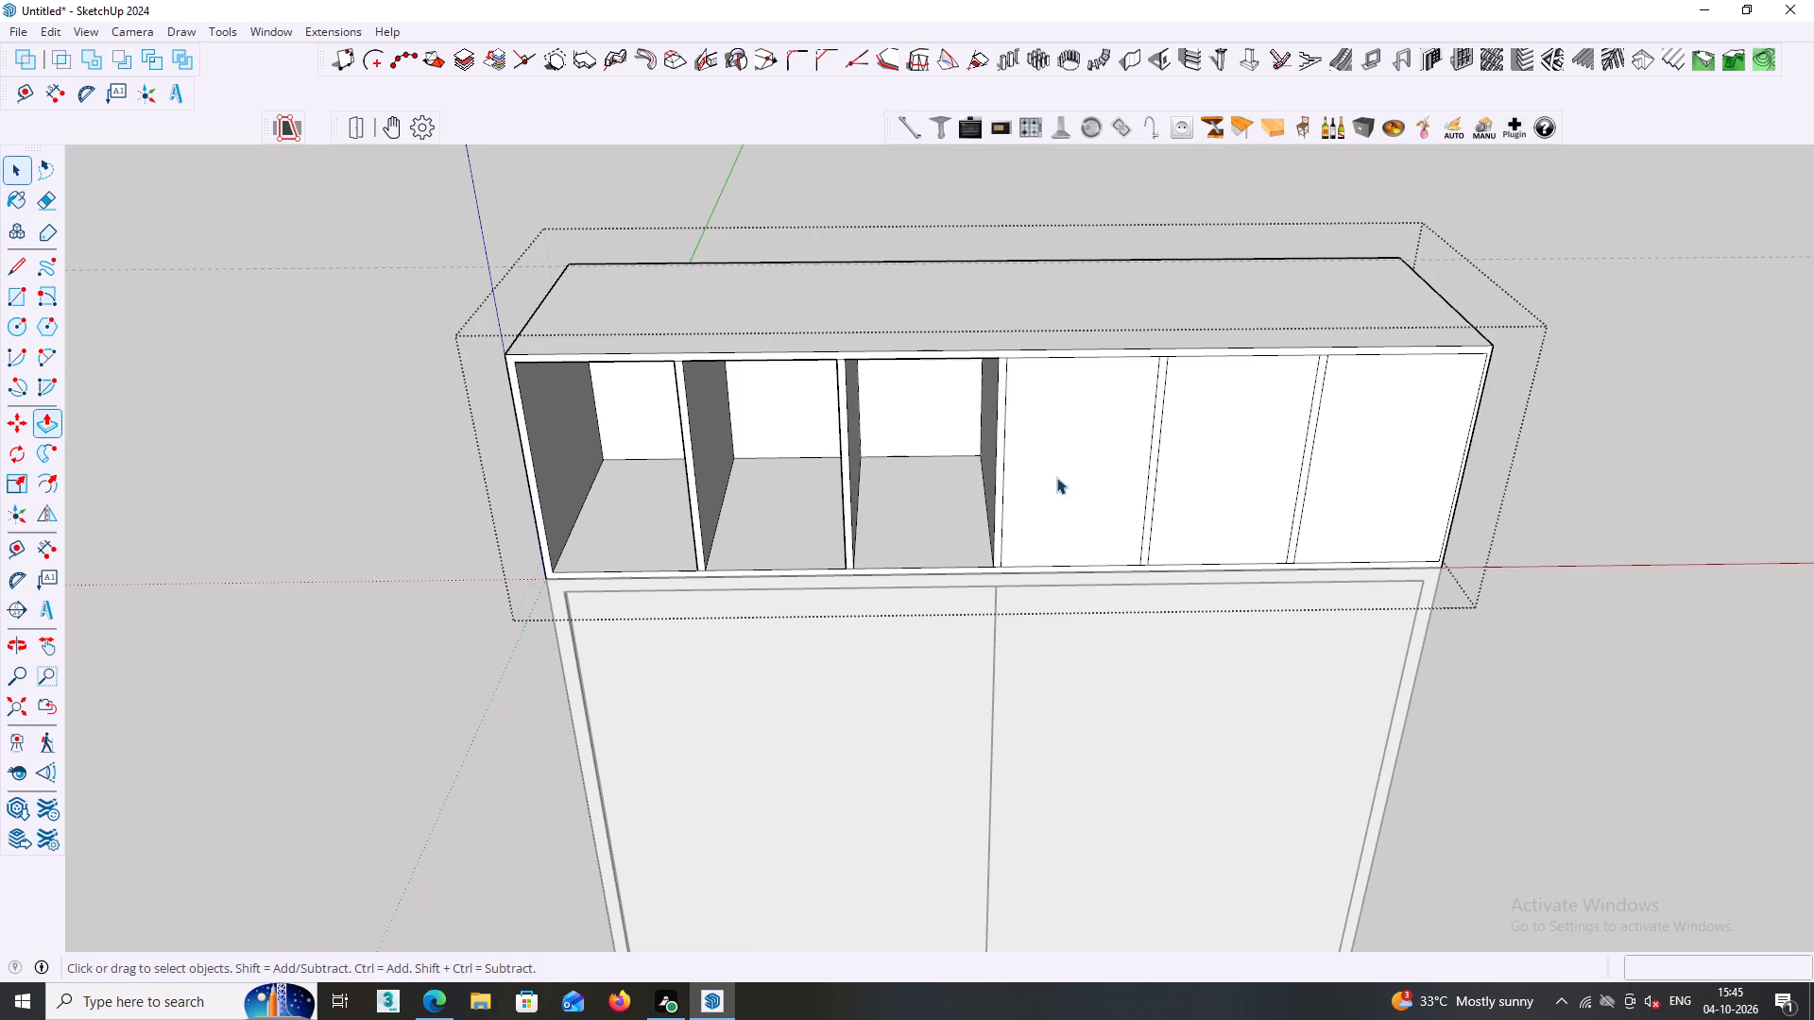
click(1073, 473)
key(p)
double_click(1072, 473)
key(space)
Push the fifth and sixth bay faces inward by the same depth and leave the loft group.
click(1211, 475)
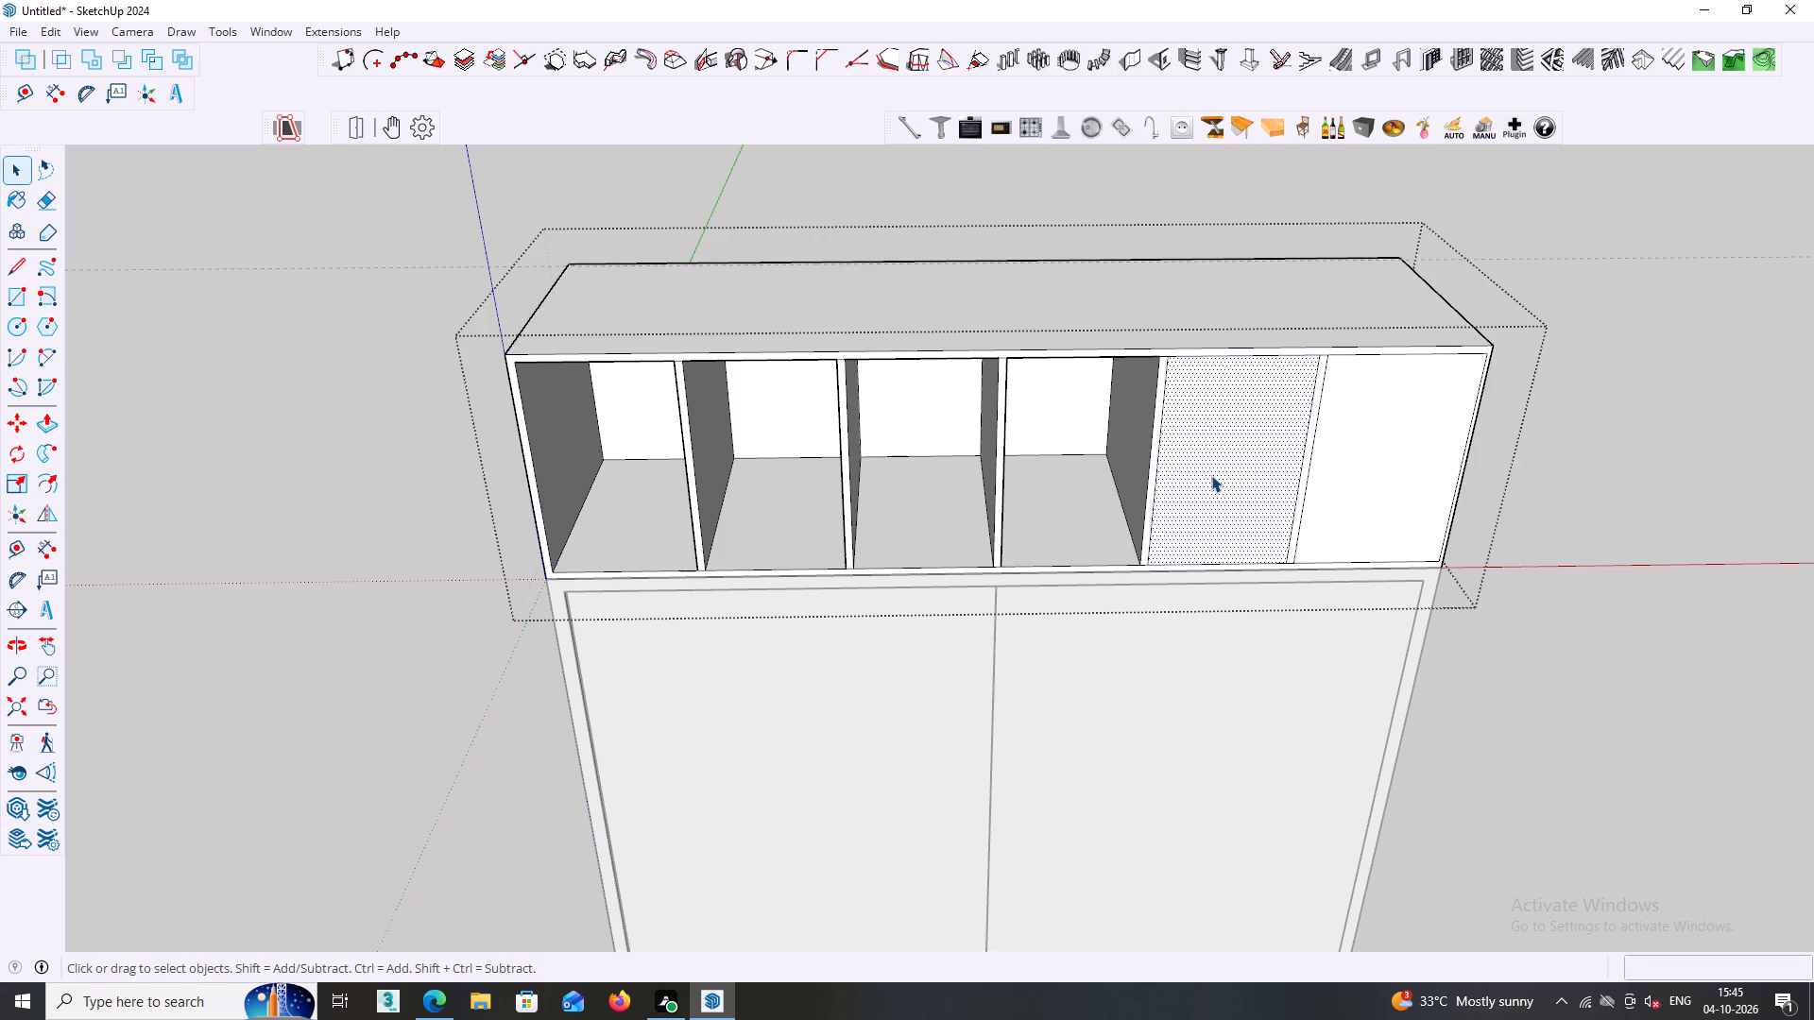
double_click(1211, 475)
key(p)
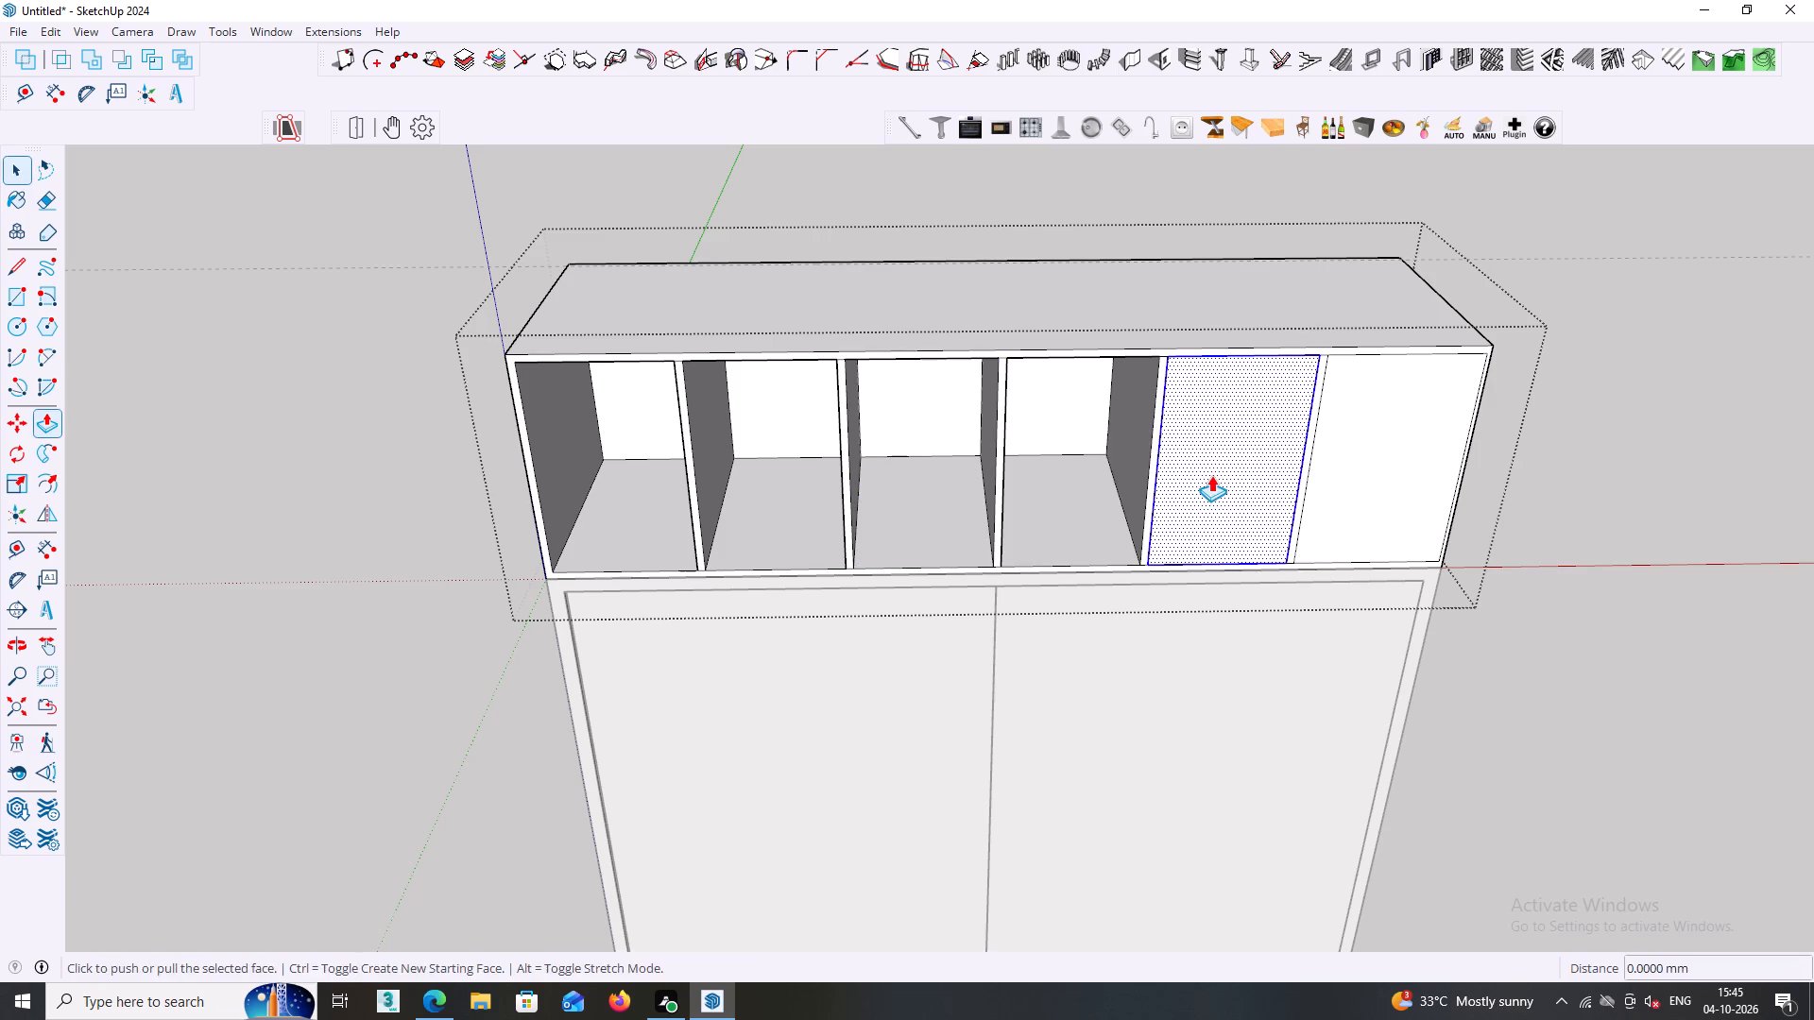
double_click(1211, 475)
key(space)
click(1333, 482)
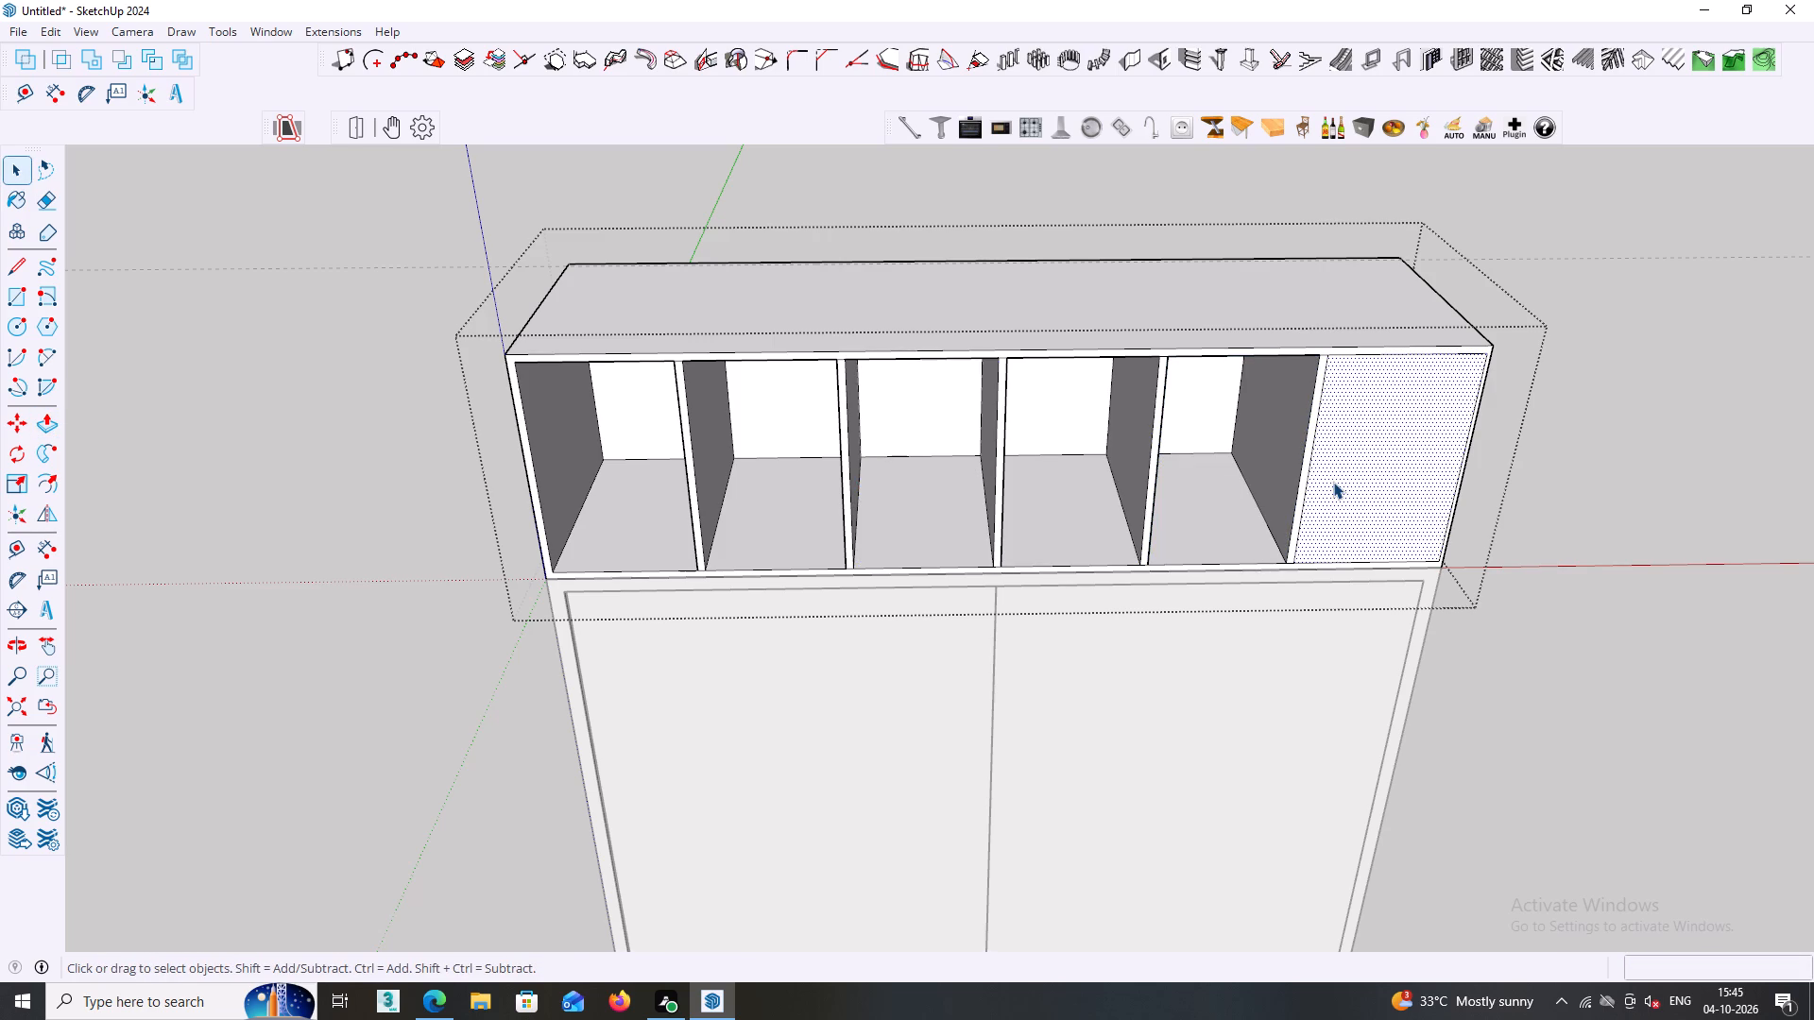
key(p)
double_click(1333, 482)
middle_drag(1333, 482, 1236, 417)
key(space)
click(1570, 488)
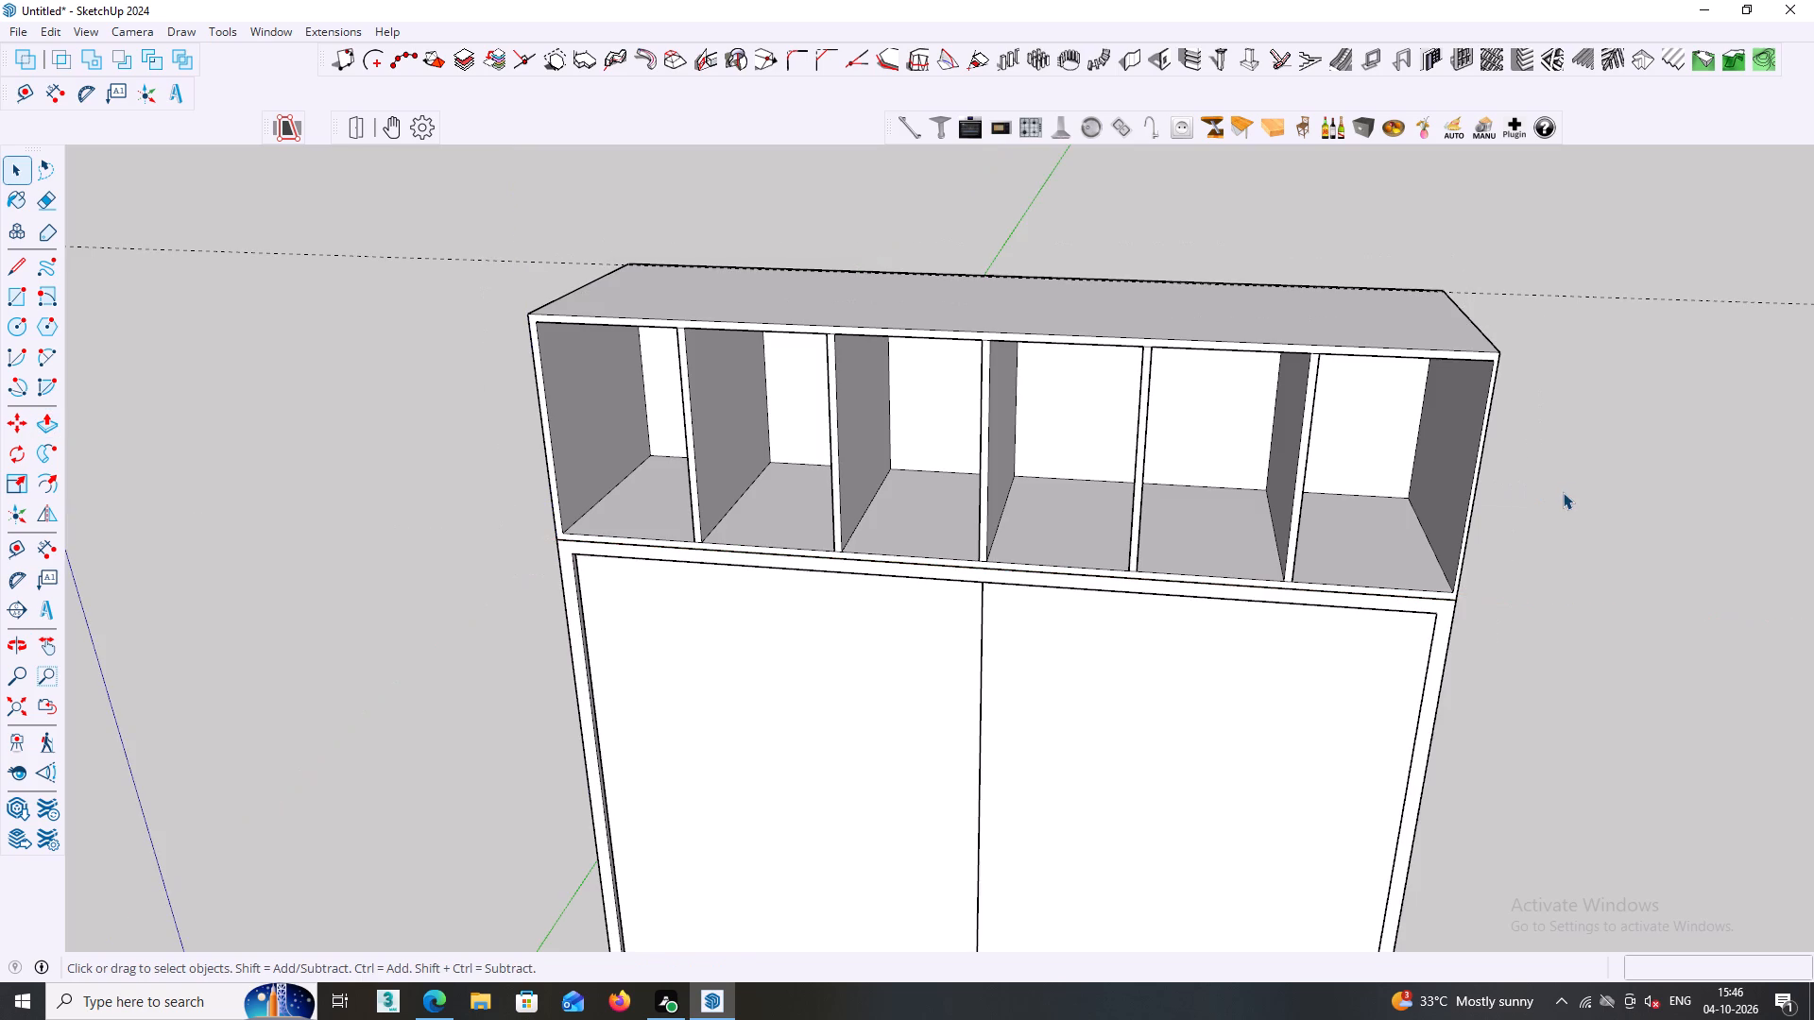
Examine the hollowed loft bays, dividers and the wardrobe front below from several angles.
middle_drag(1566, 485, 1566, 456)
middle_drag(1575, 464, 1417, 317)
scroll(1381, 369, up, 9)
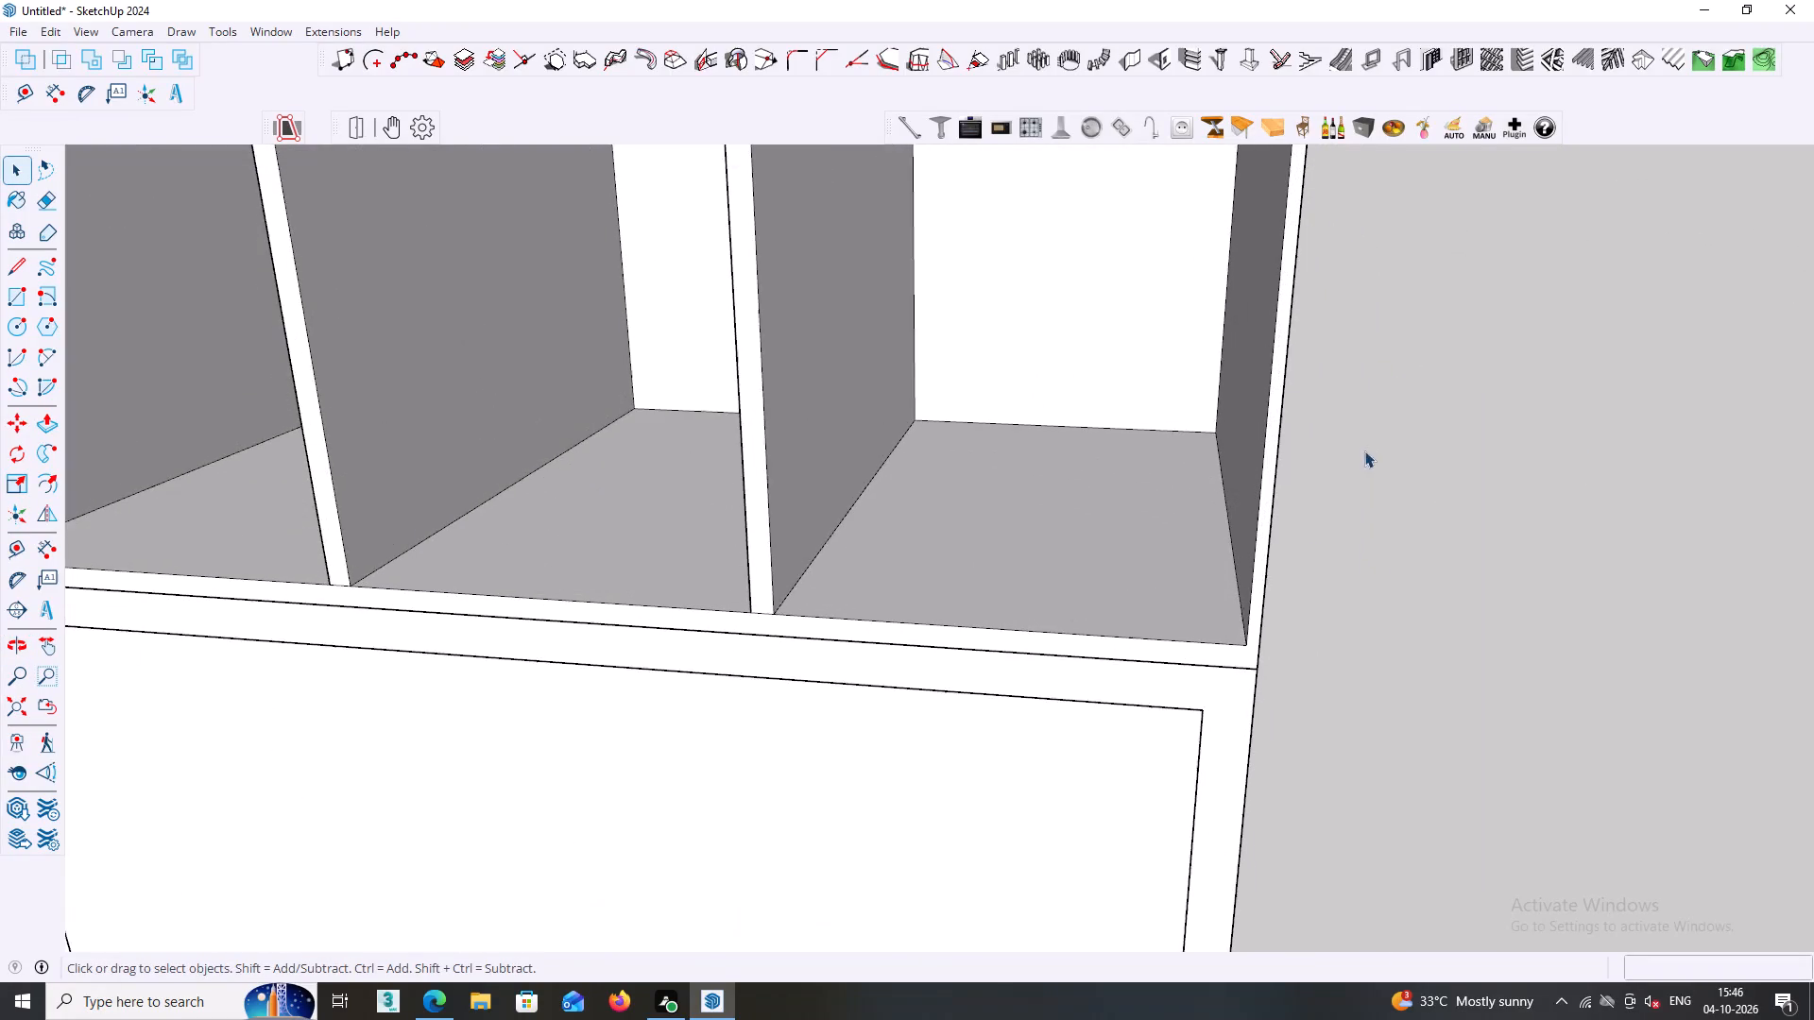
scroll(1364, 450, up, 2)
middle_click(1361, 510)
scroll(1360, 511, down, 15)
middle_drag(1364, 508, 1364, 517)
middle_drag(1395, 515, 1393, 523)
middle_drag(1144, 522, 1443, 464)
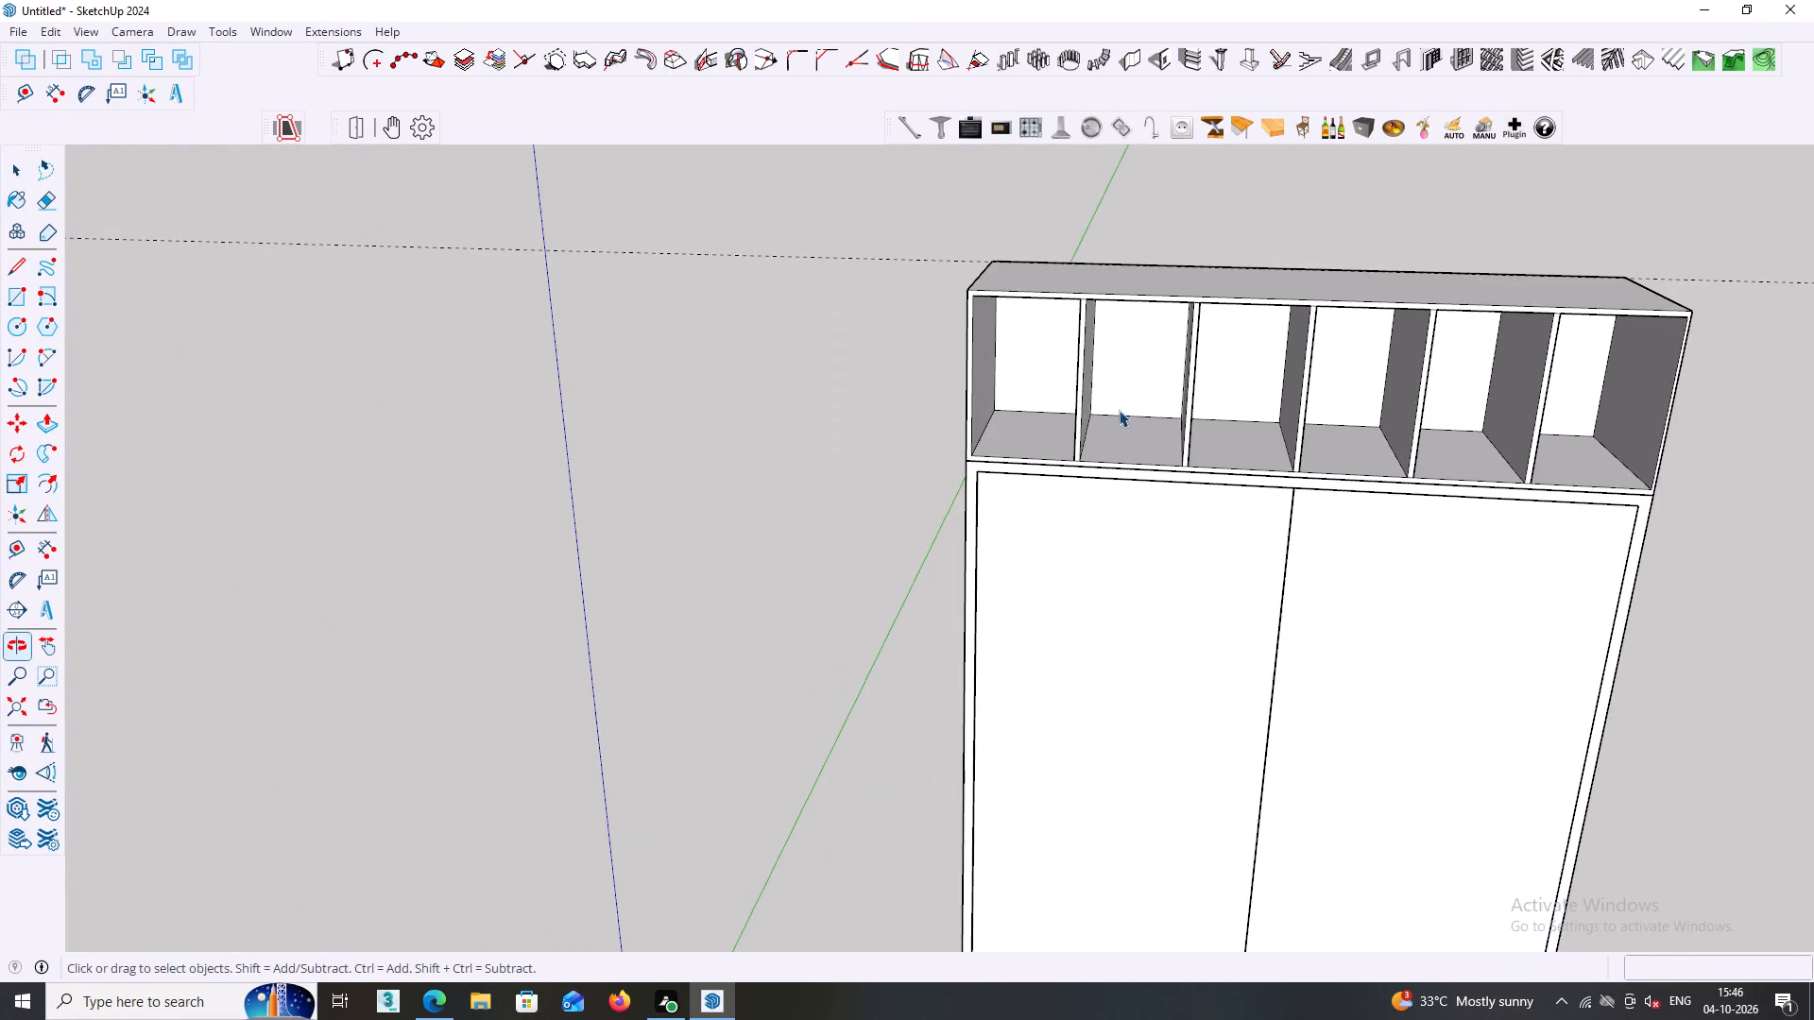
scroll(1042, 372, up, 6)
shift+middle_drag(983, 378, 820, 301)
middle_drag(762, 332, 847, 337)
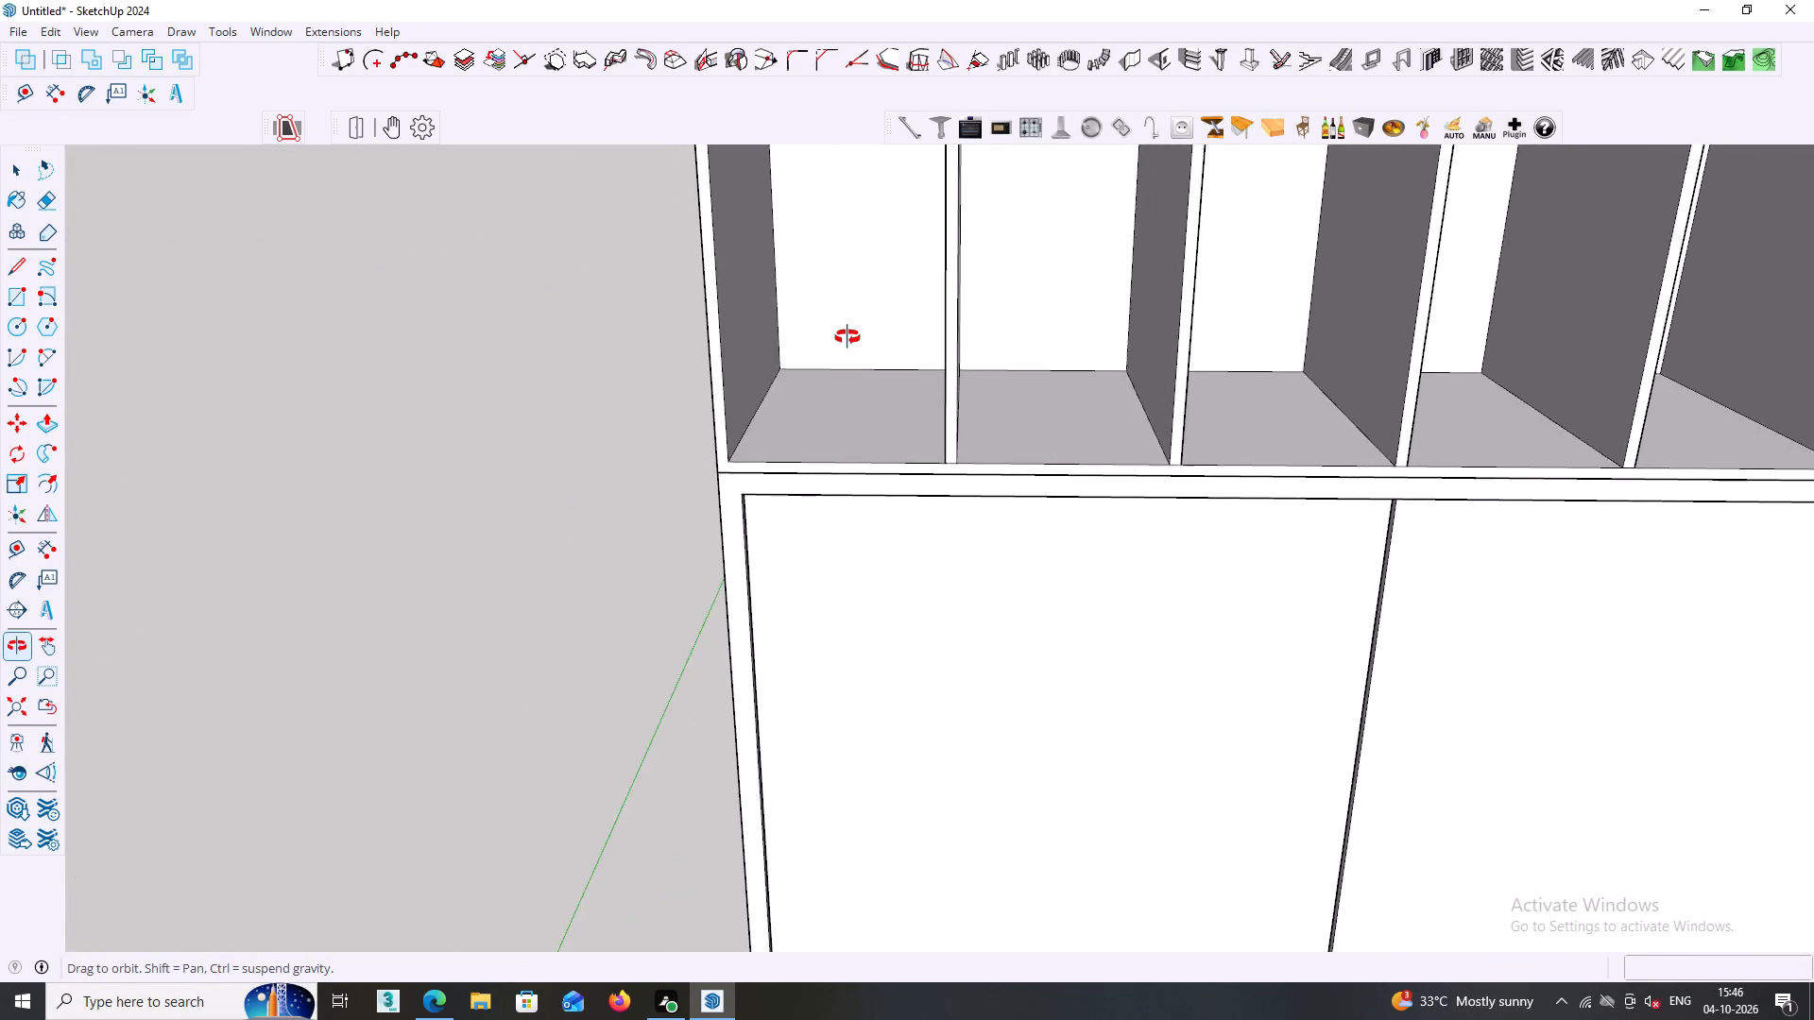
middle_drag(847, 337, 898, 341)
scroll(789, 324, up, 2)
shift+middle_drag(783, 329, 767, 522)
scroll(760, 524, down, 4)
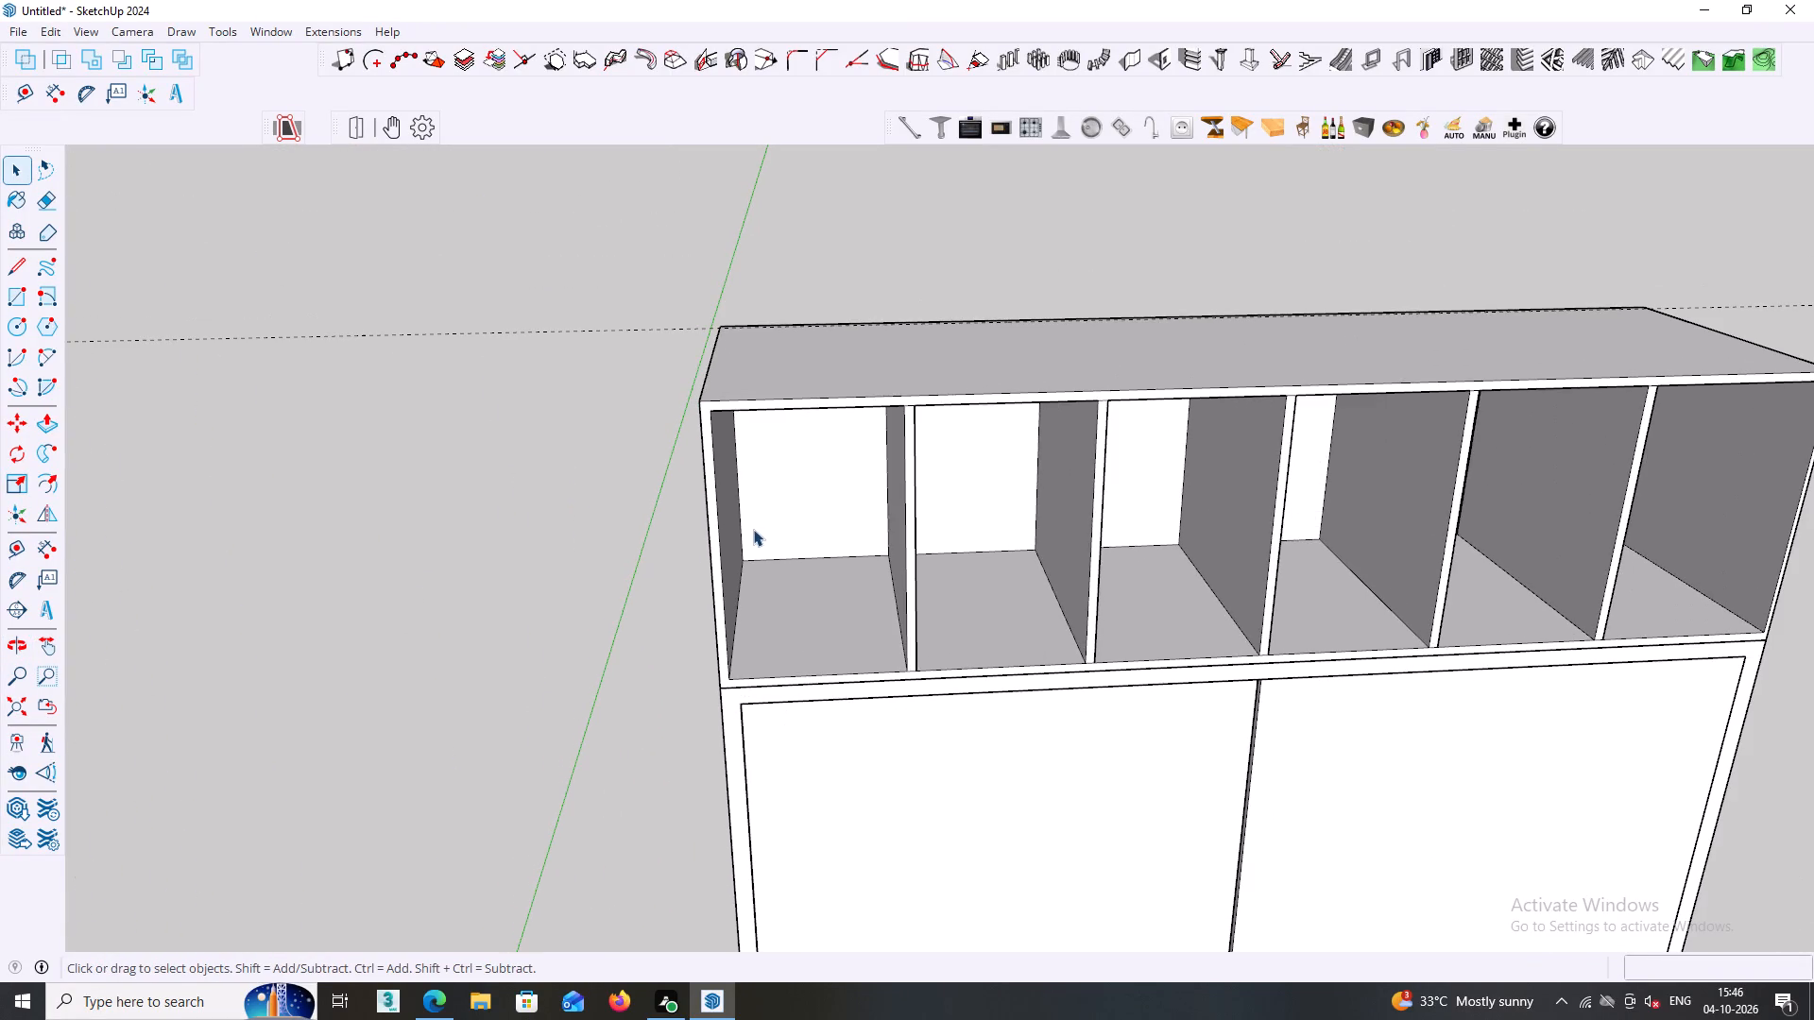
middle_drag(750, 526, 662, 491)
scroll(635, 603, up, 1)
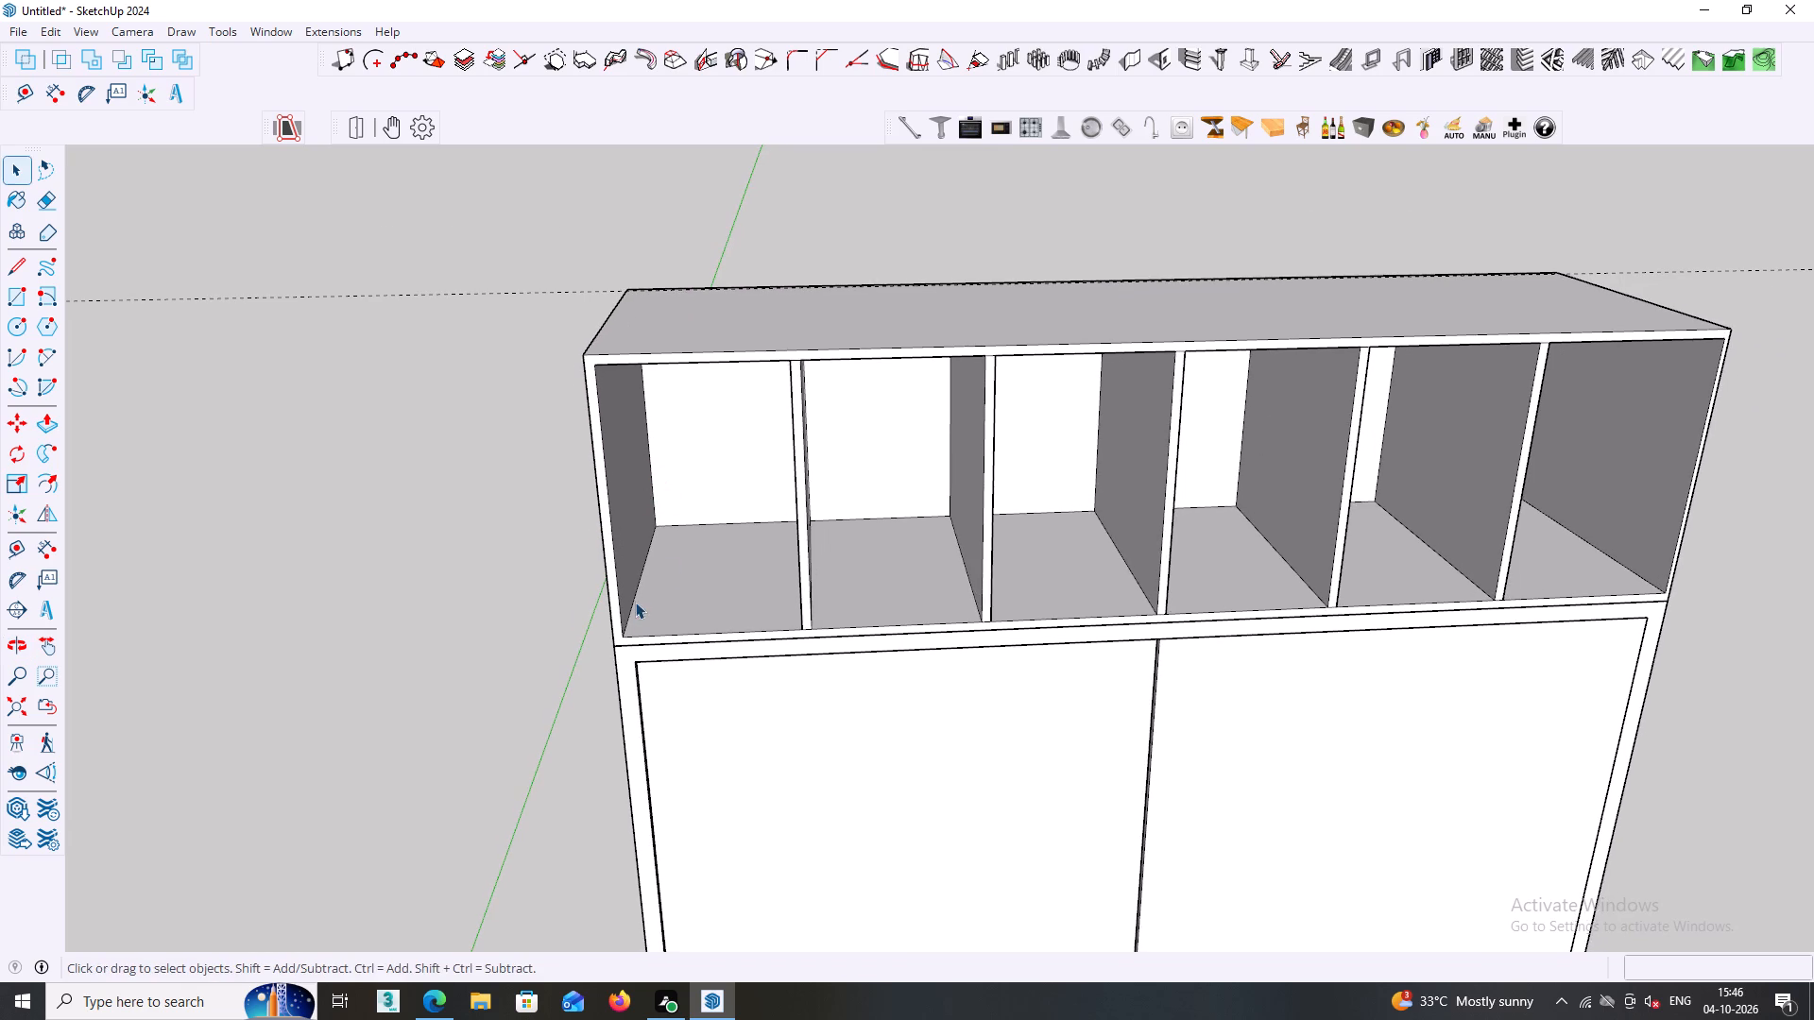
scroll(635, 602, up, 1)
middle_drag(634, 595, 782, 494)
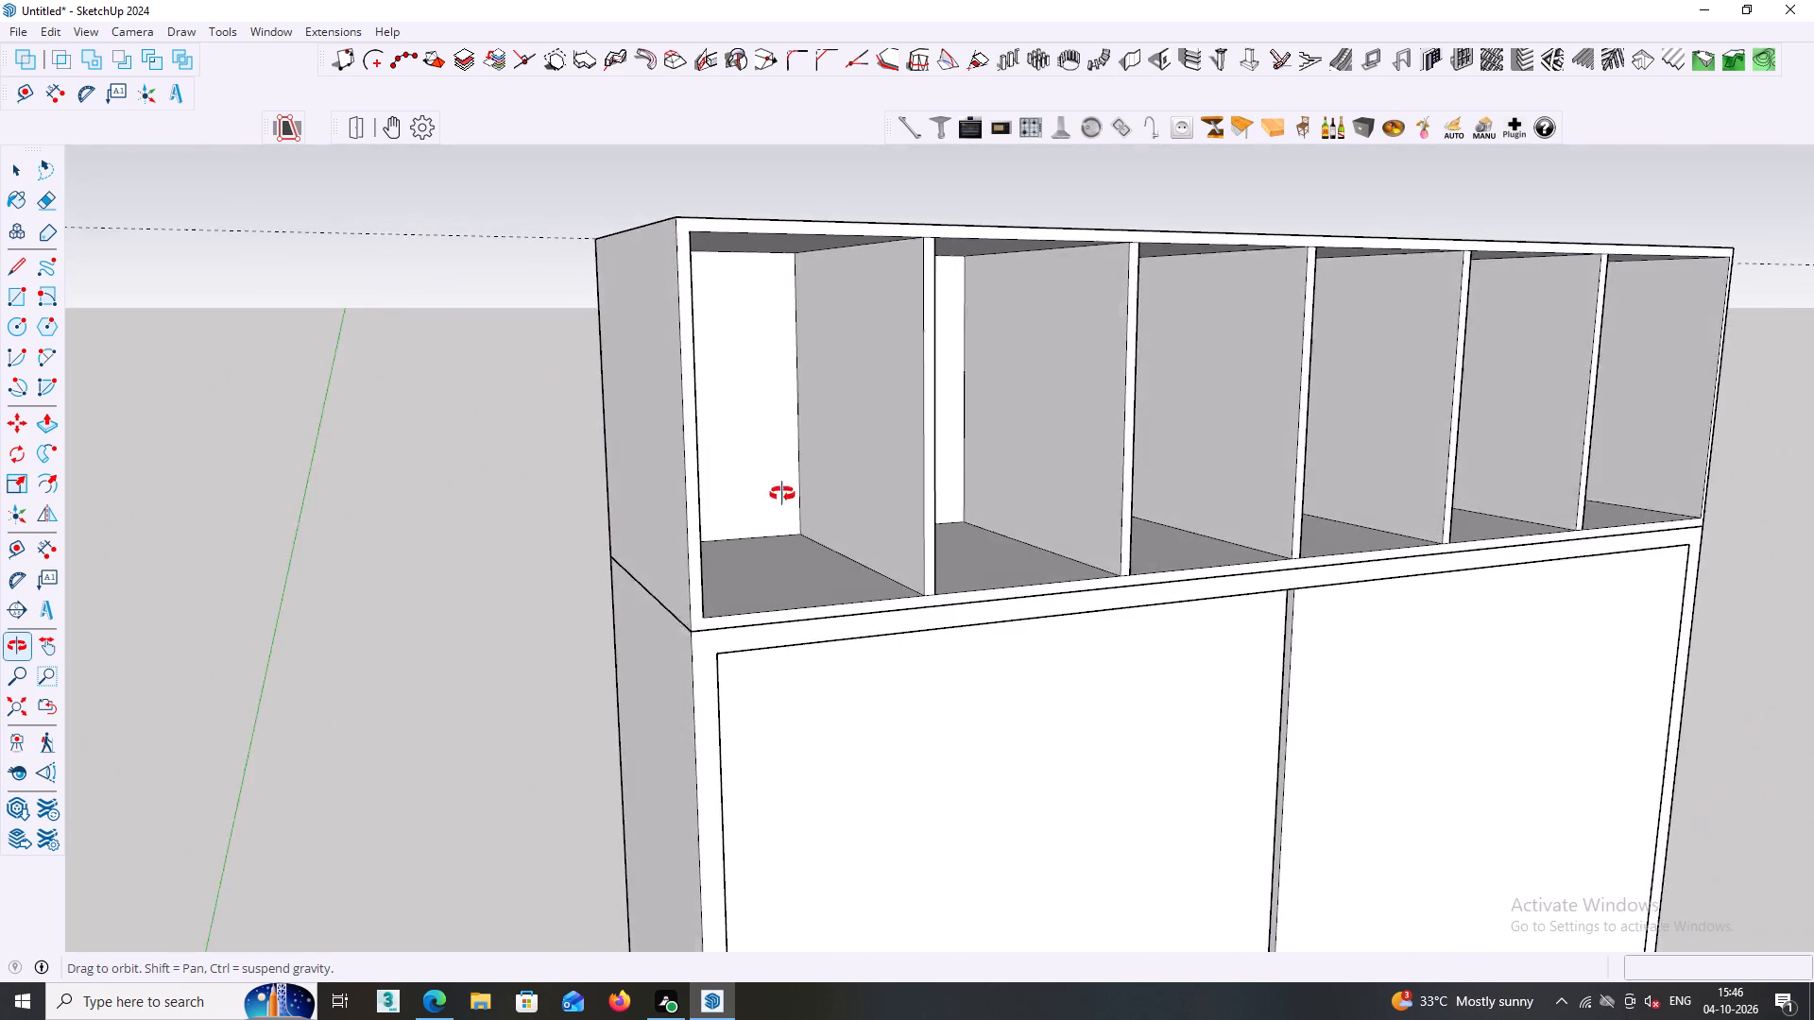
middle_drag(782, 494, 748, 497)
scroll(768, 501, down, 4)
shift+middle_drag(736, 502, 596, 507)
scroll(541, 446, up, 2)
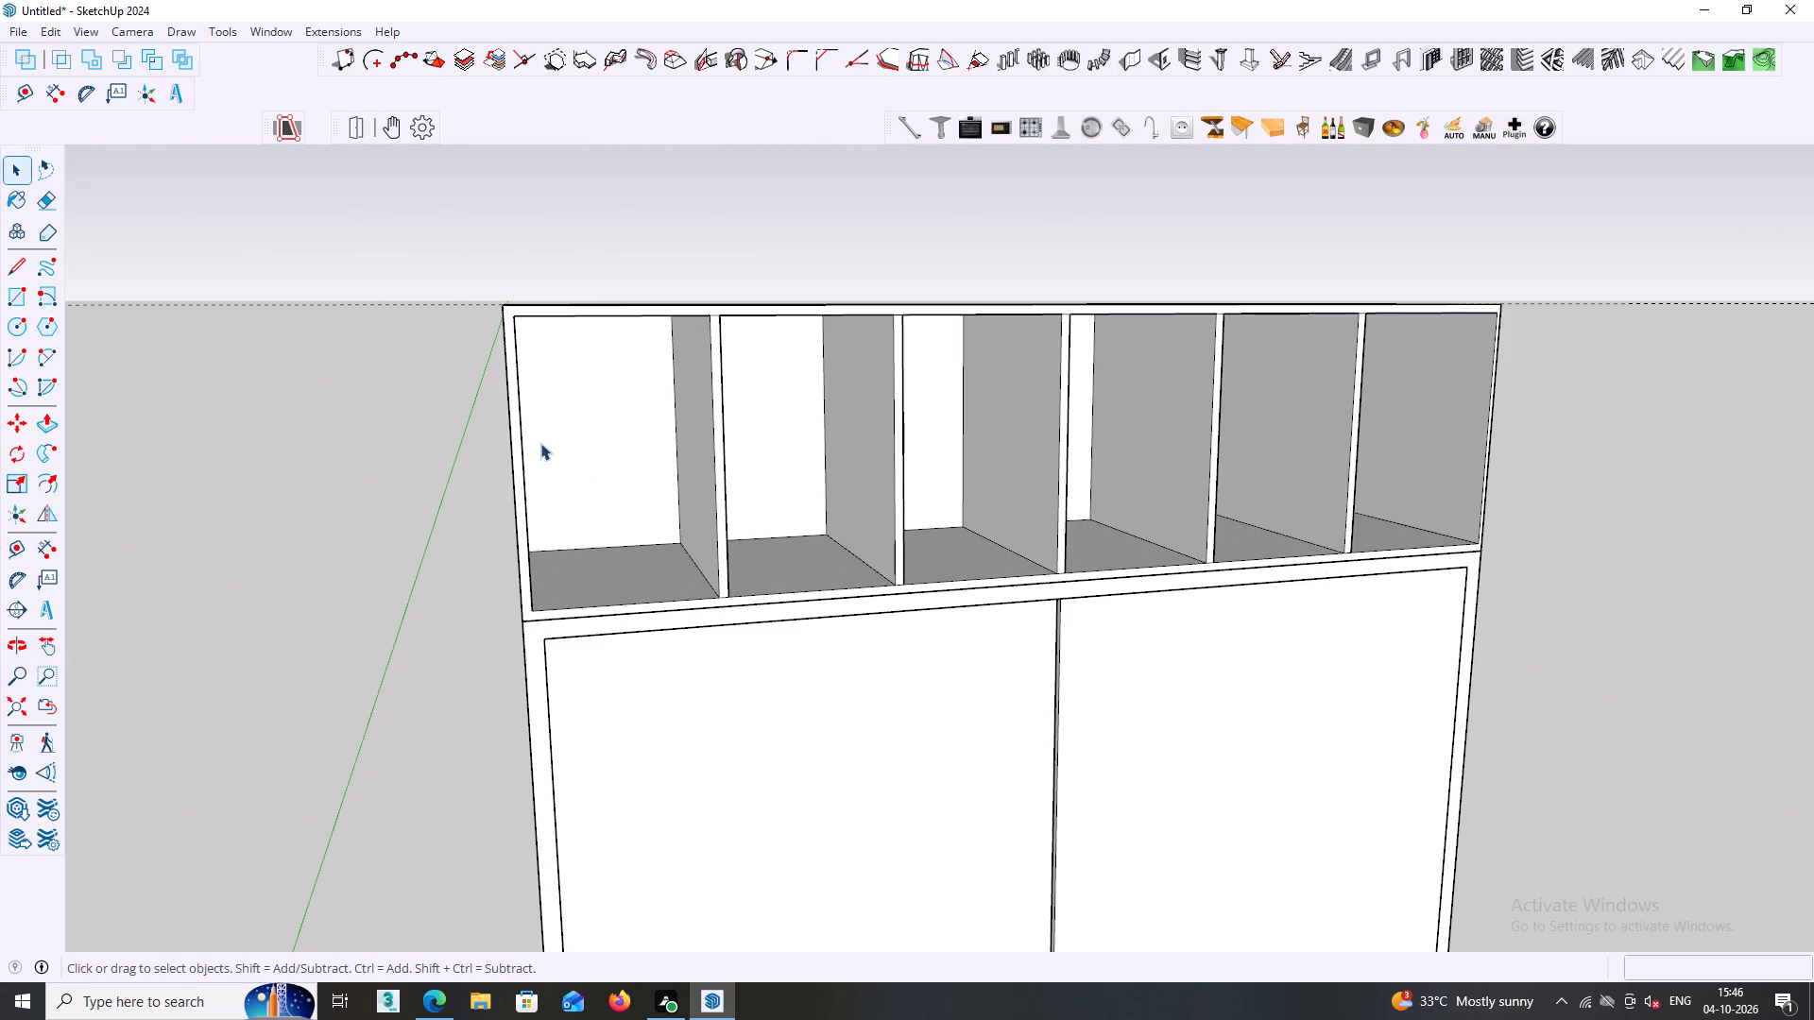
shift+middle_drag(542, 442, 499, 503)
scroll(459, 470, up, 3)
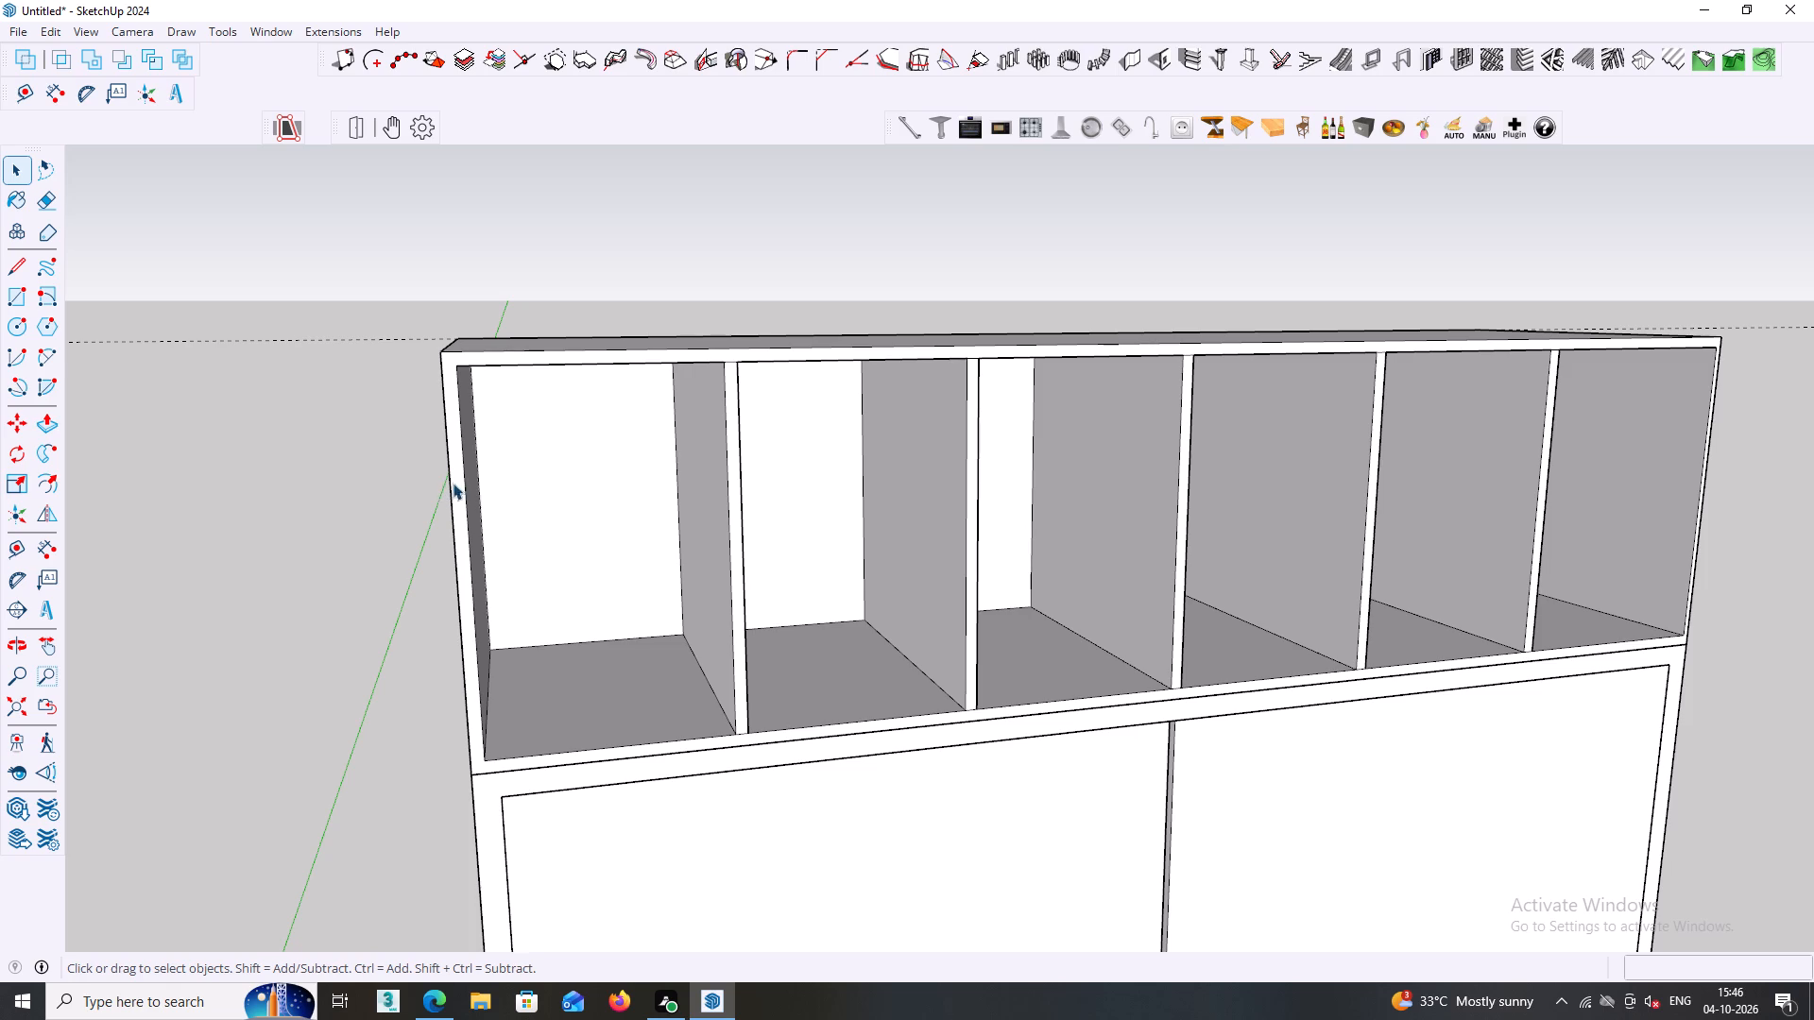
scroll(454, 478, down, 2)
middle_drag(521, 450, 522, 433)
middle_drag(478, 413, 474, 552)
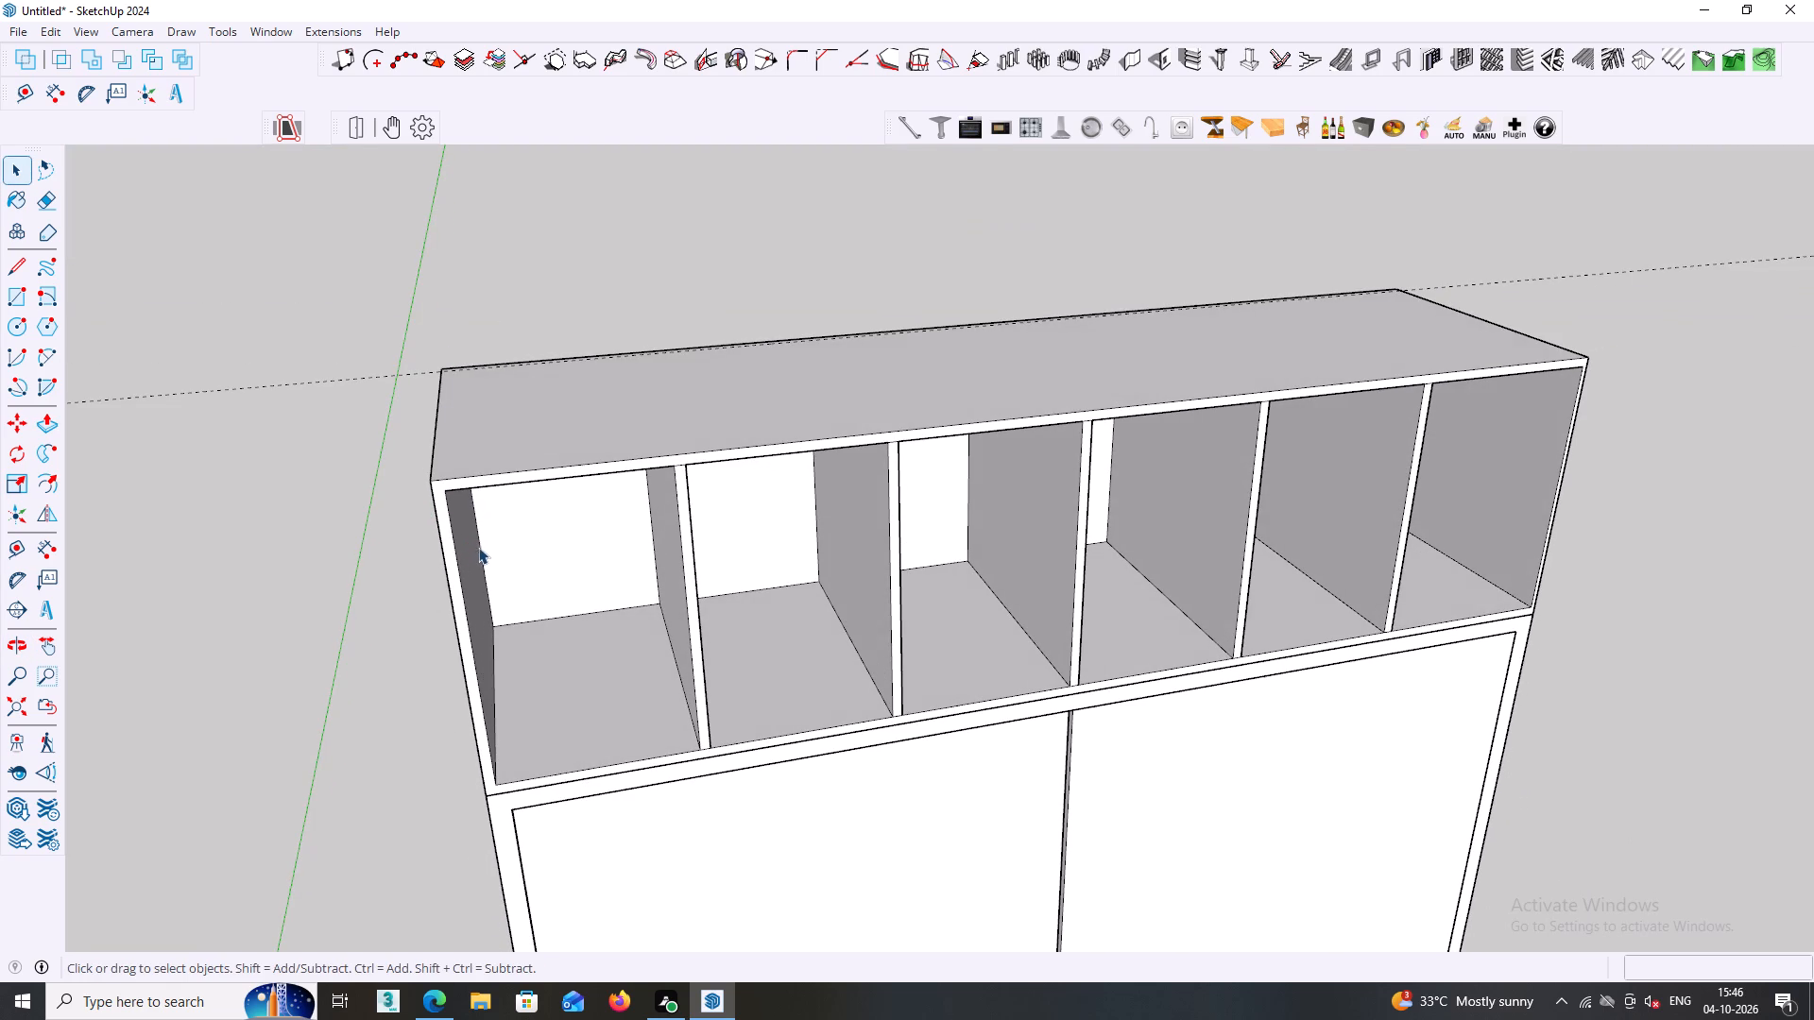
key(d)
middle_drag(504, 488, 495, 351)
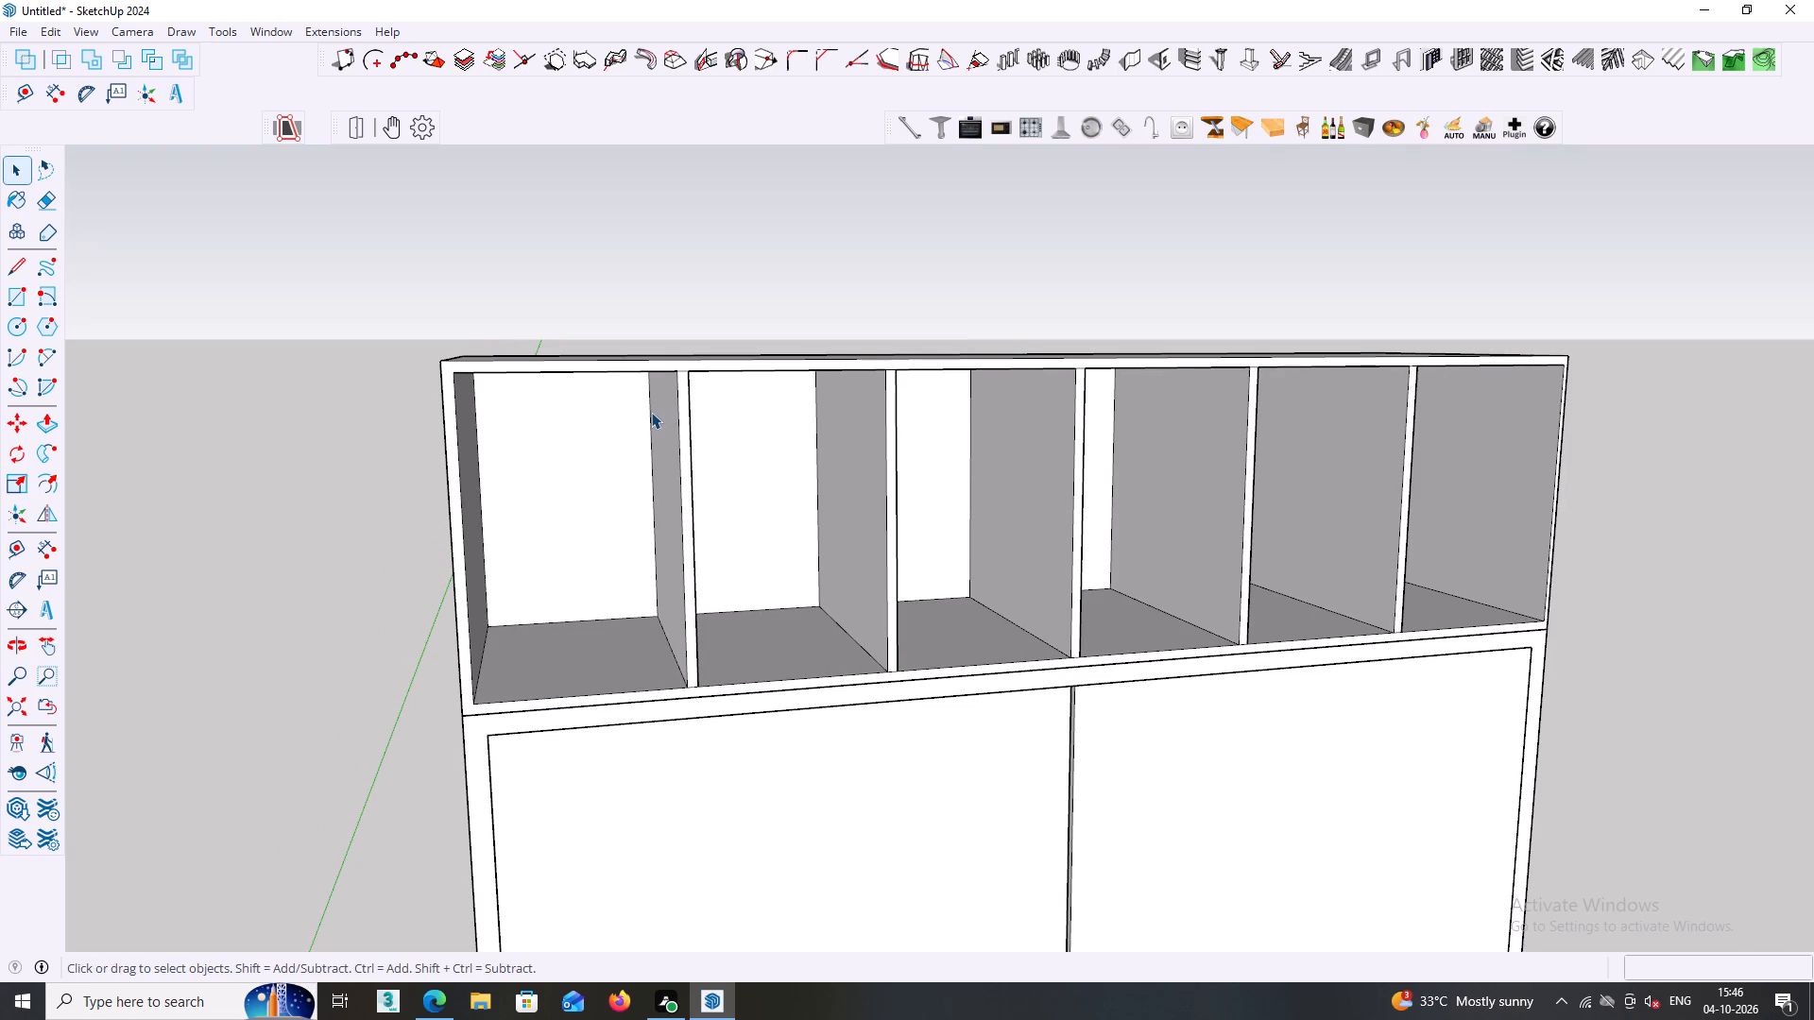
middle_drag(675, 473, 849, 476)
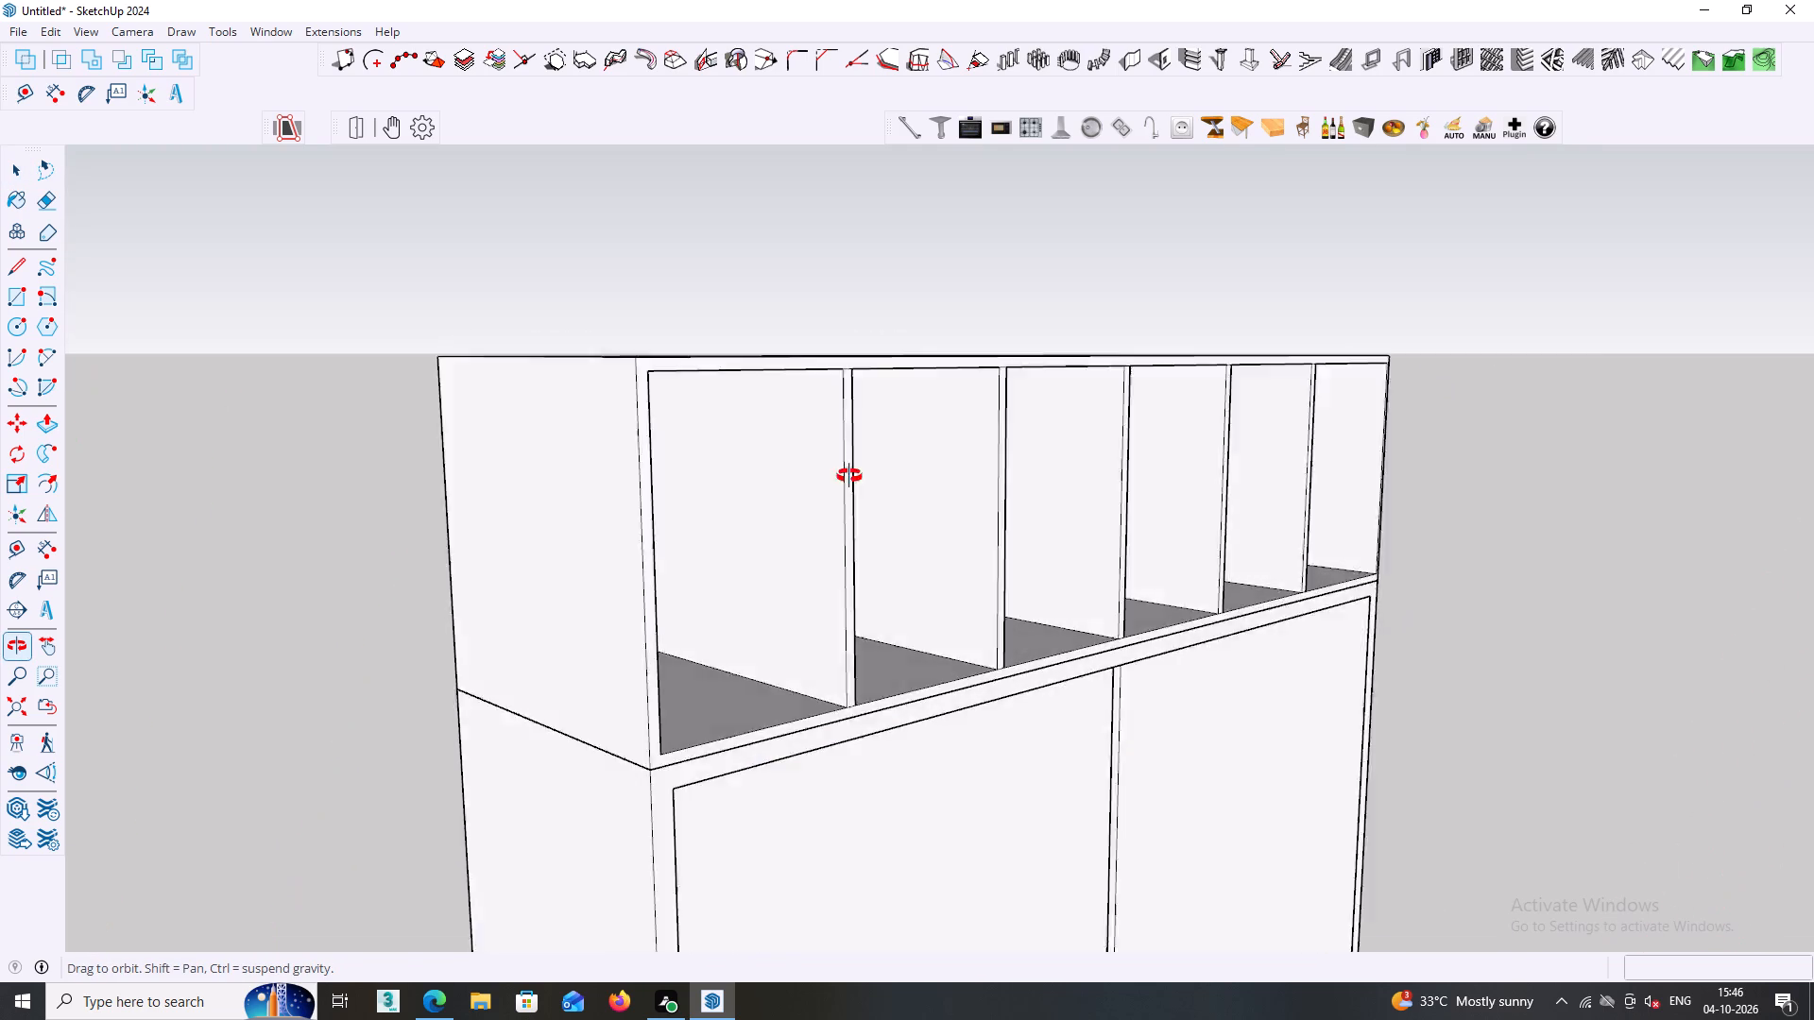
middle_drag(849, 476, 480, 478)
scroll(880, 462, down, 5)
scroll(936, 585, down, 4)
middle_drag(923, 602, 913, 631)
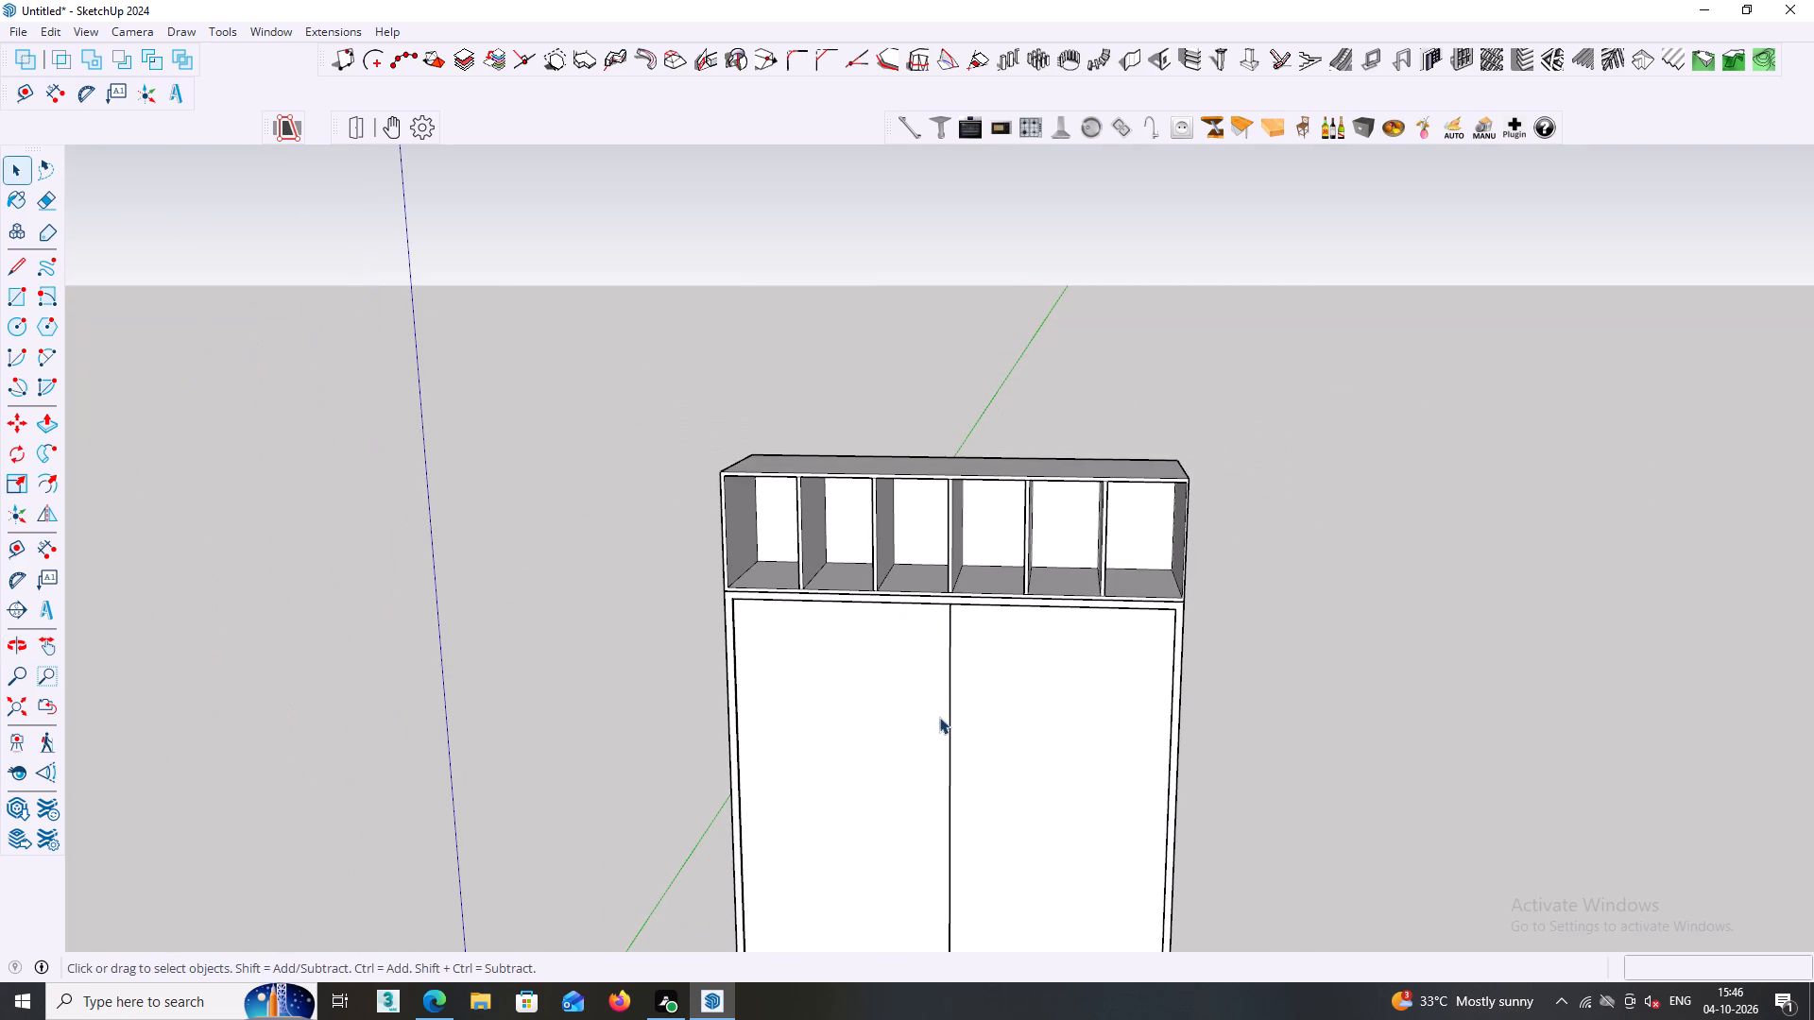
shift+middle_drag(960, 671, 978, 530)
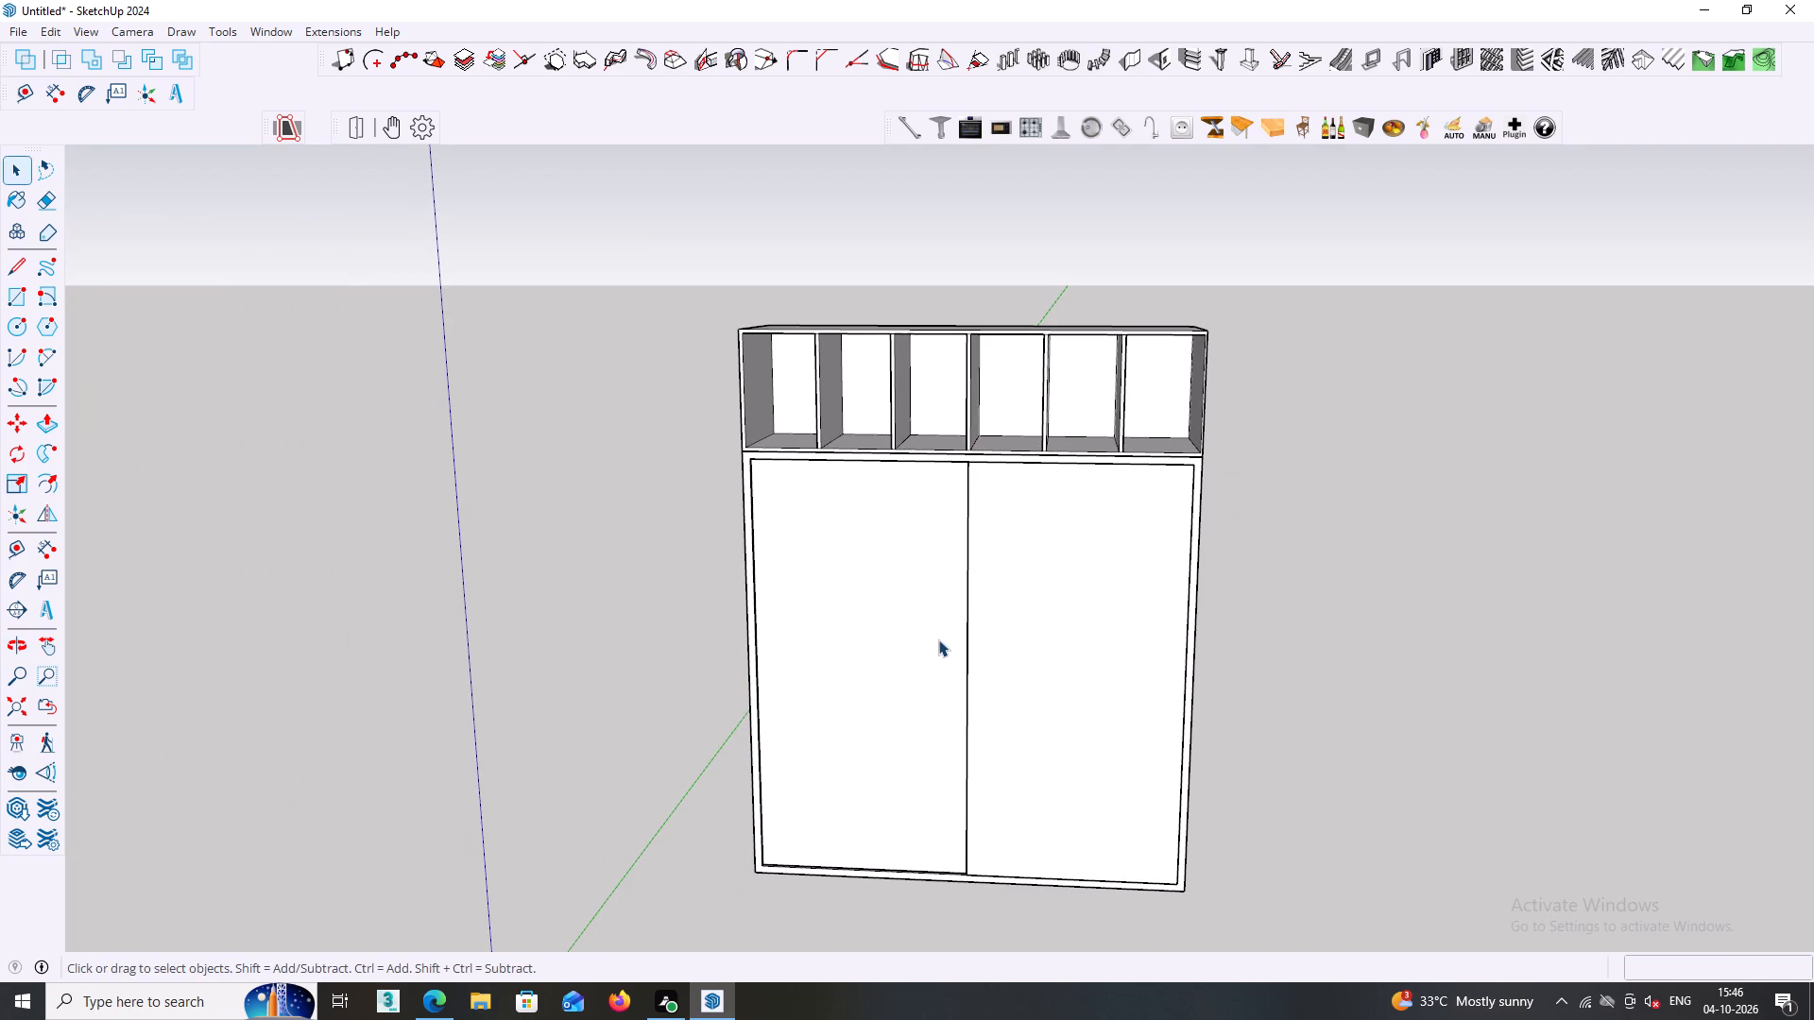
middle_drag(933, 602, 986, 667)
scroll(762, 348, up, 1)
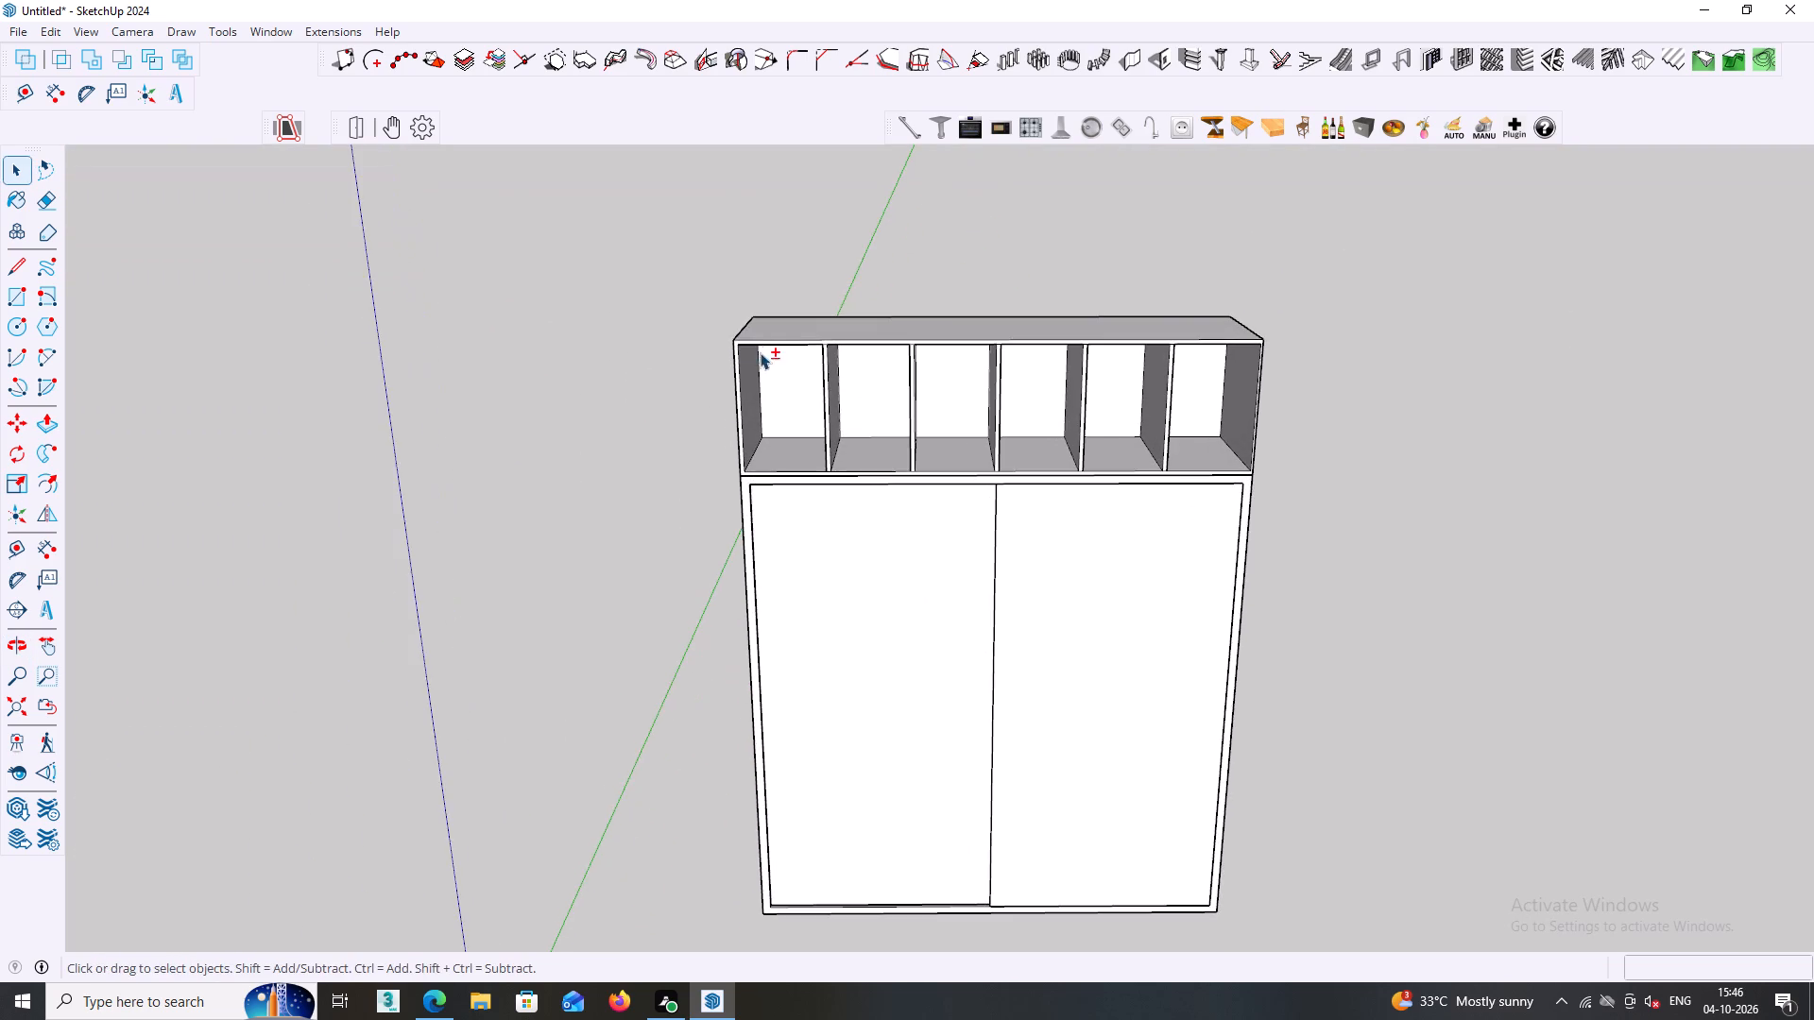
Place a vertical guide line 9 mm in from the first divider's edge, along the centre of its front.
shift+middle_drag(760, 352, 770, 474)
middle_drag(776, 463, 820, 417)
scroll(829, 551, up, 1)
middle_drag(831, 531, 832, 477)
scroll(744, 485, up, 2)
scroll(766, 410, up, 2)
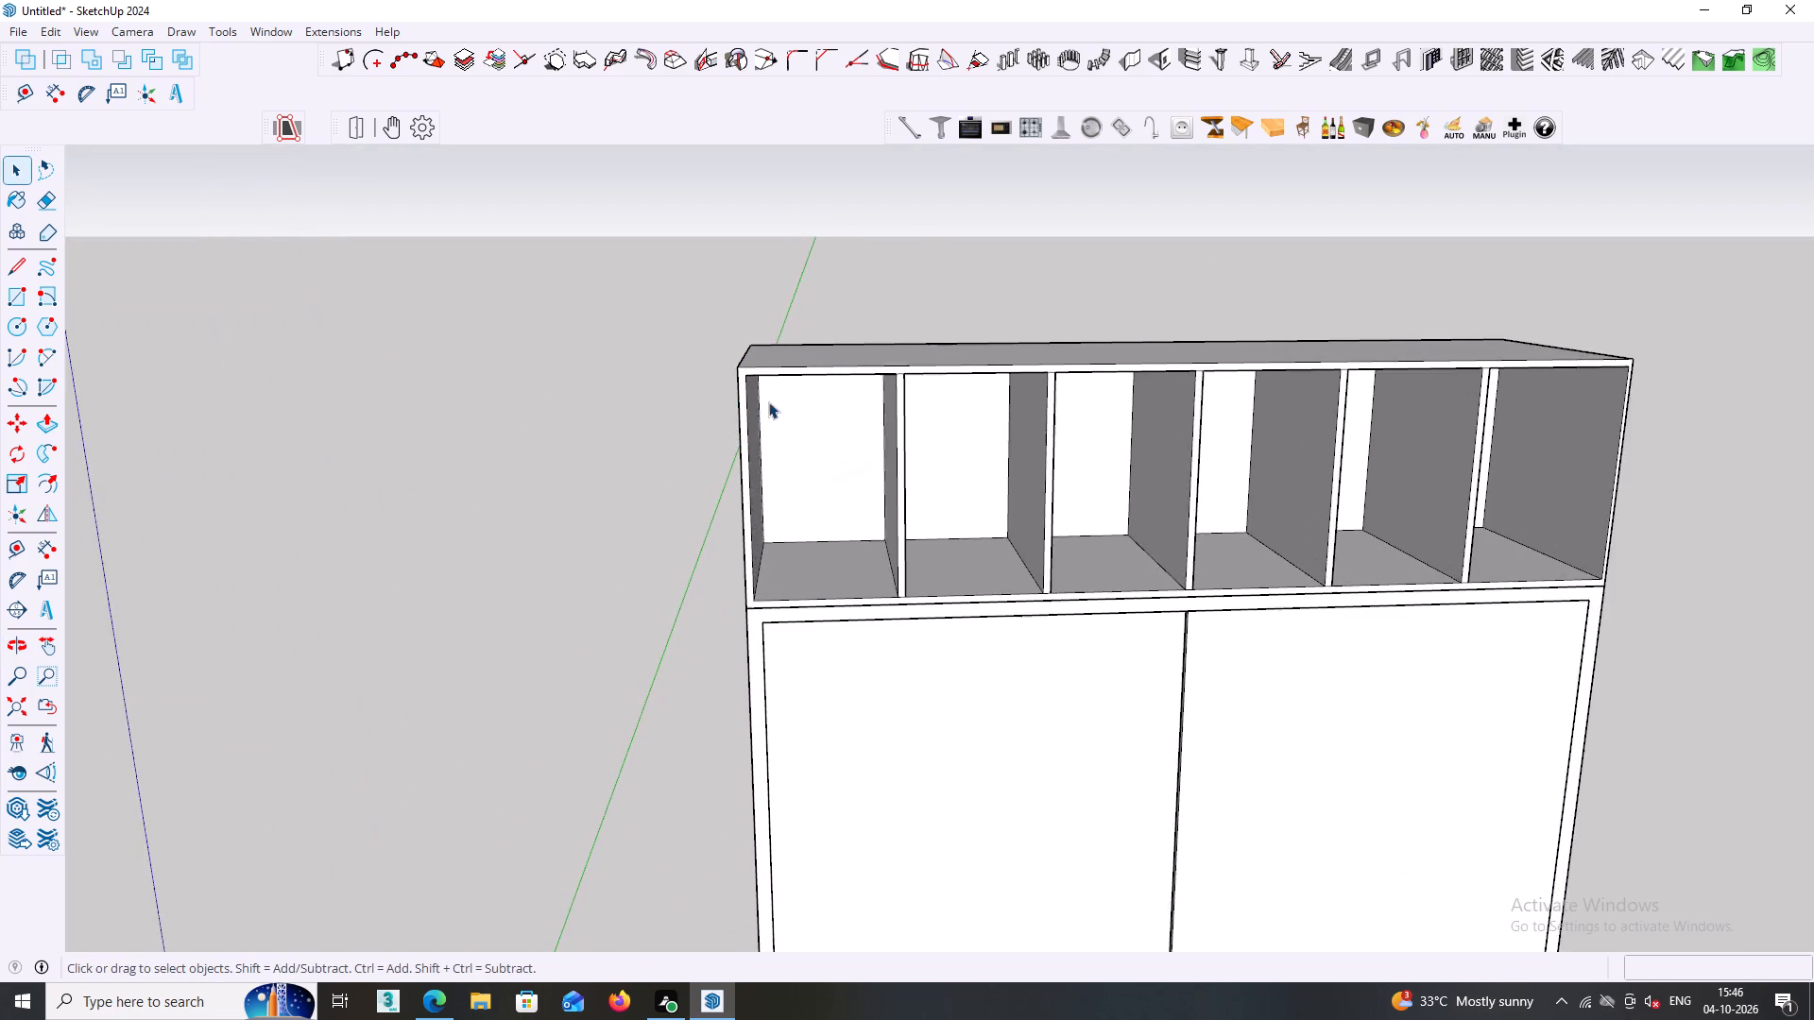
scroll(768, 401, up, 4)
middle_drag(764, 367, 794, 353)
scroll(768, 378, up, 2)
middle_drag(753, 417, 749, 363)
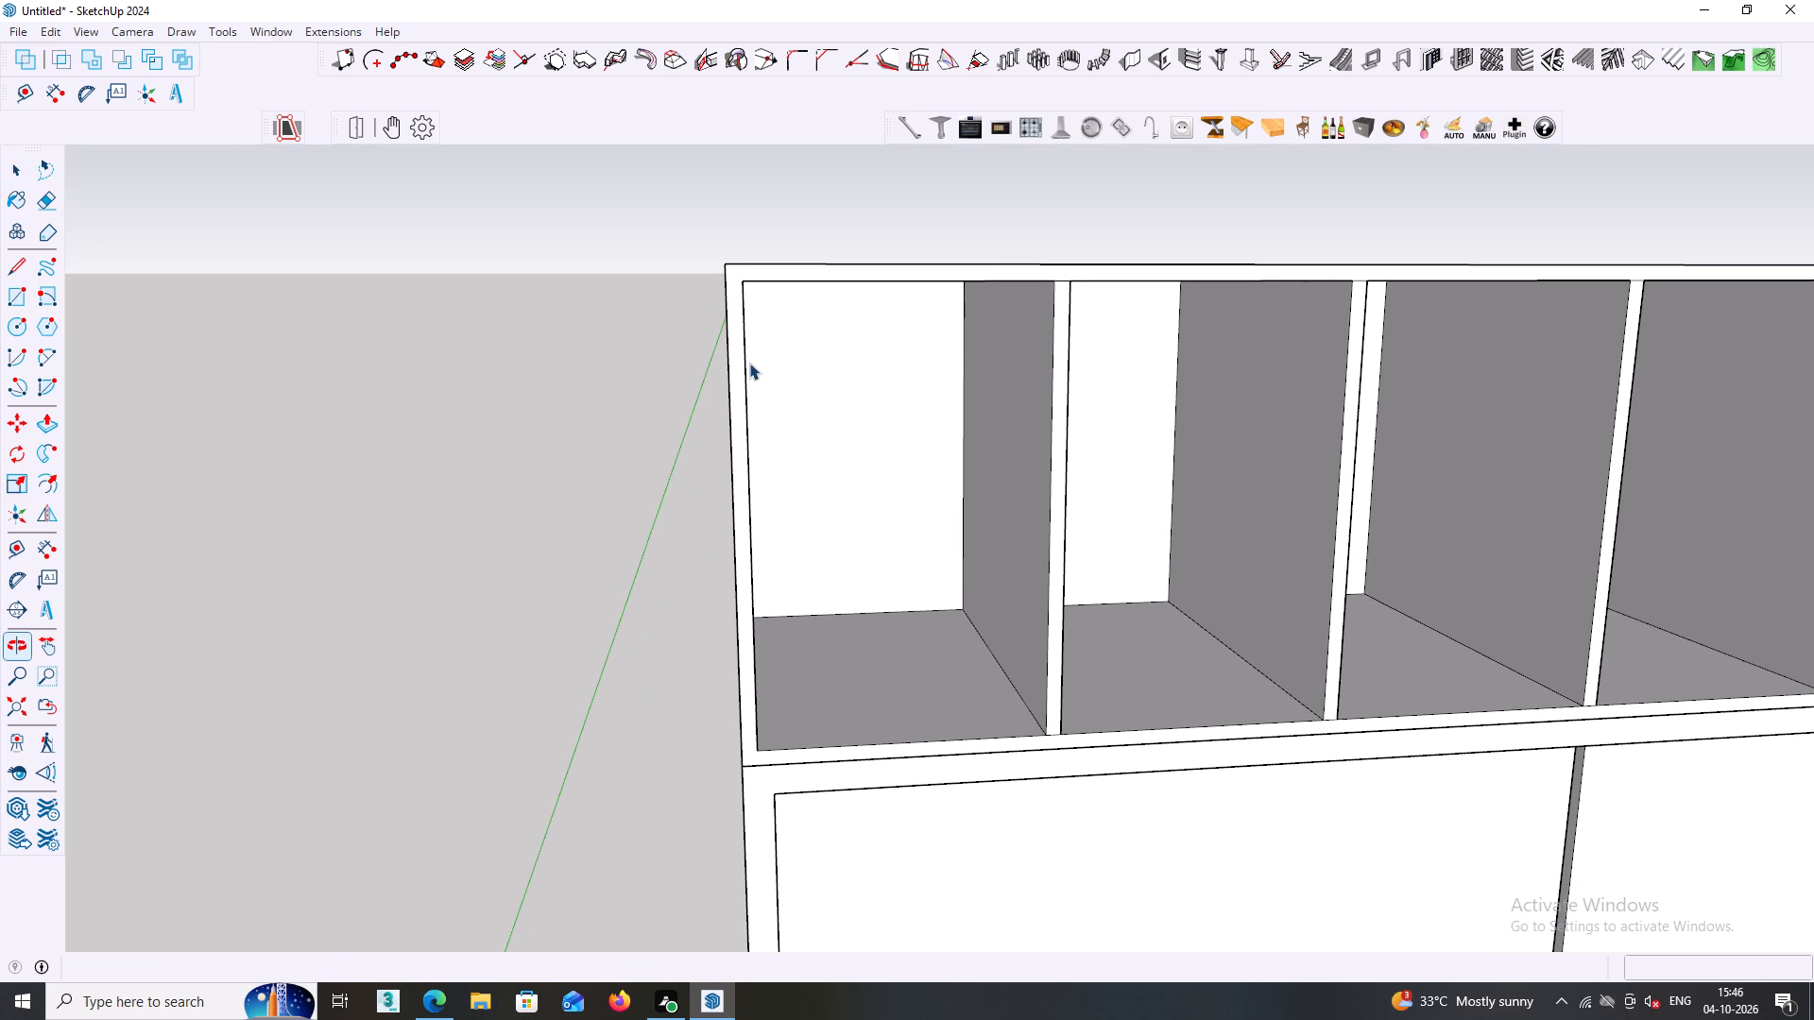
key(t)
scroll(1054, 611, up, 2)
middle_drag(1059, 631, 1019, 616)
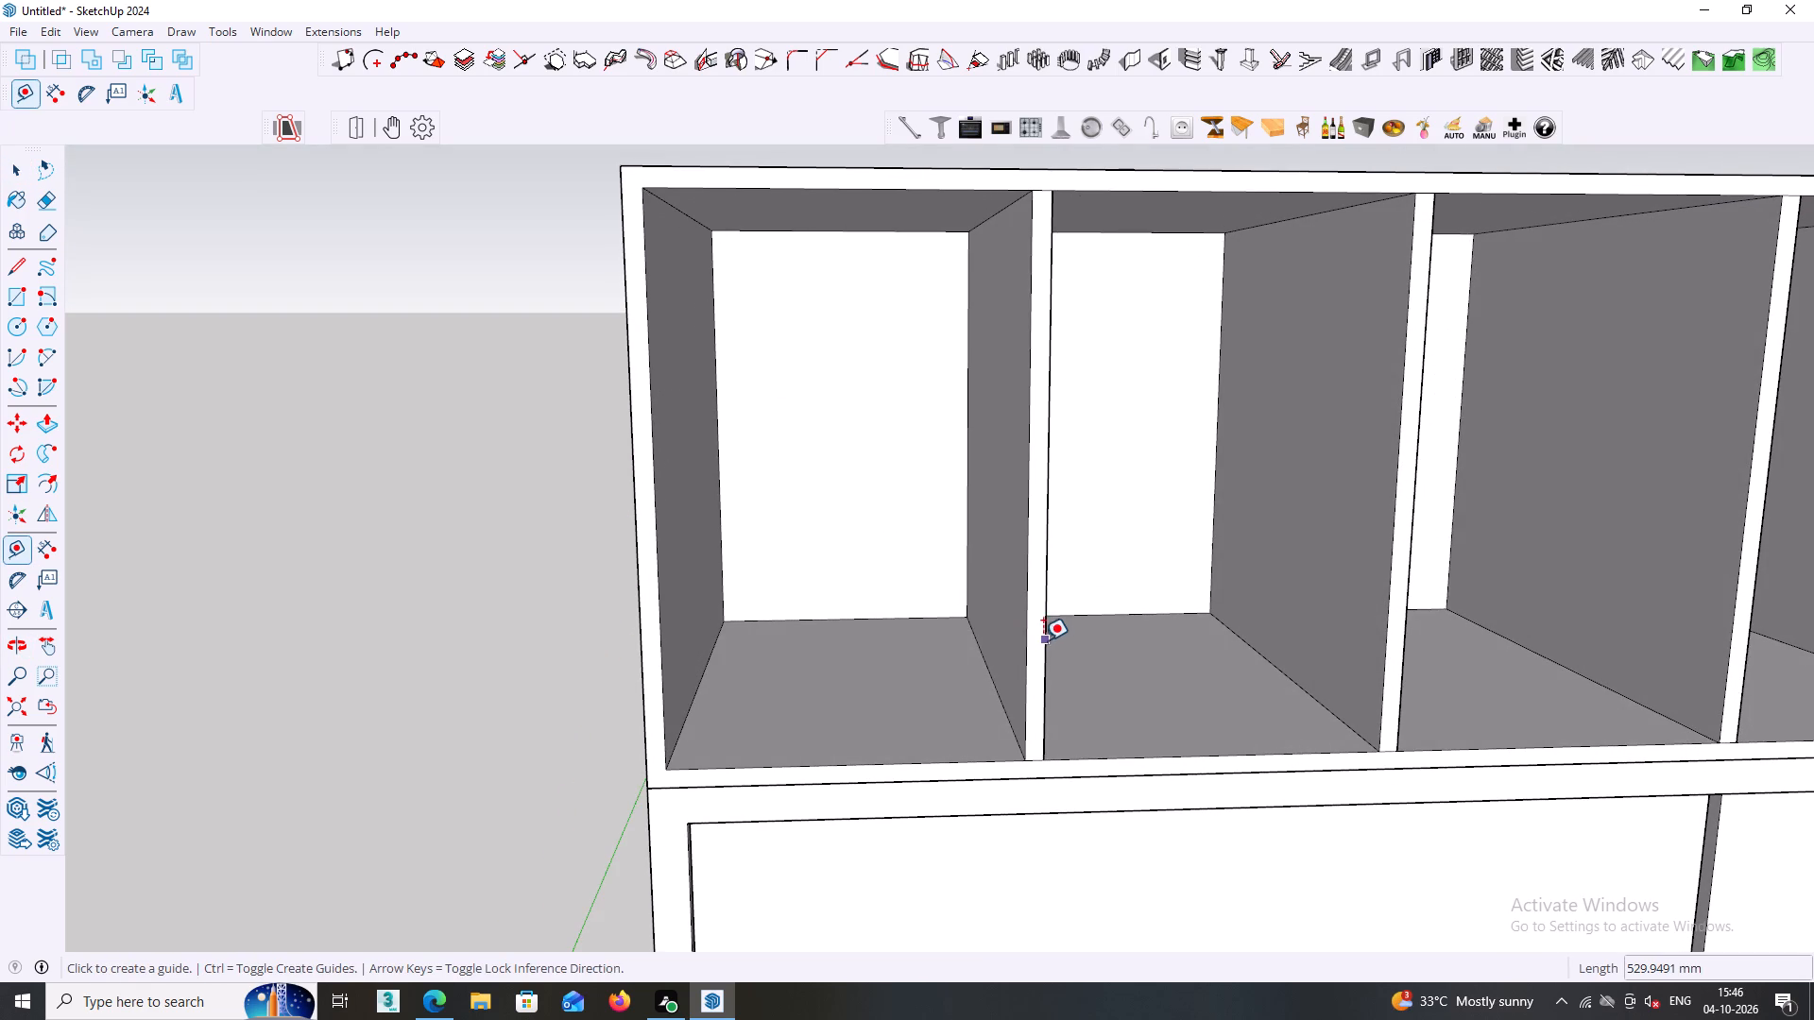
click(1041, 640)
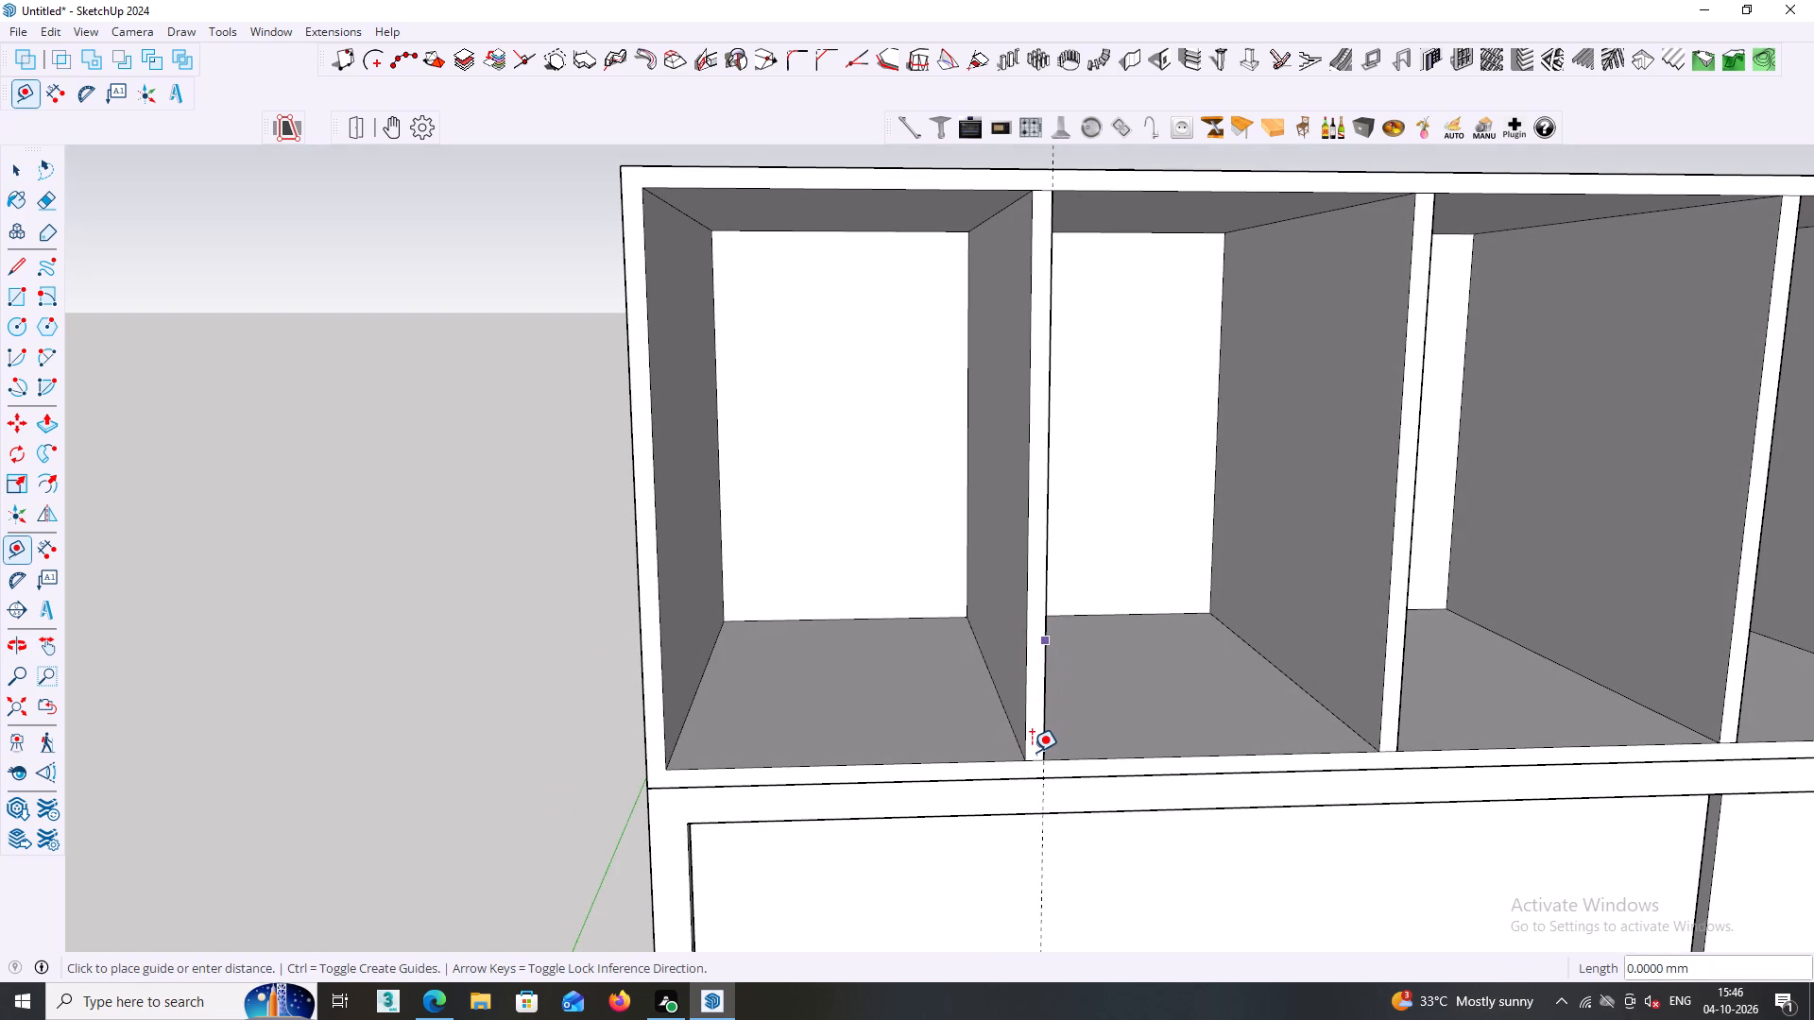
scroll(1030, 755, up, 2)
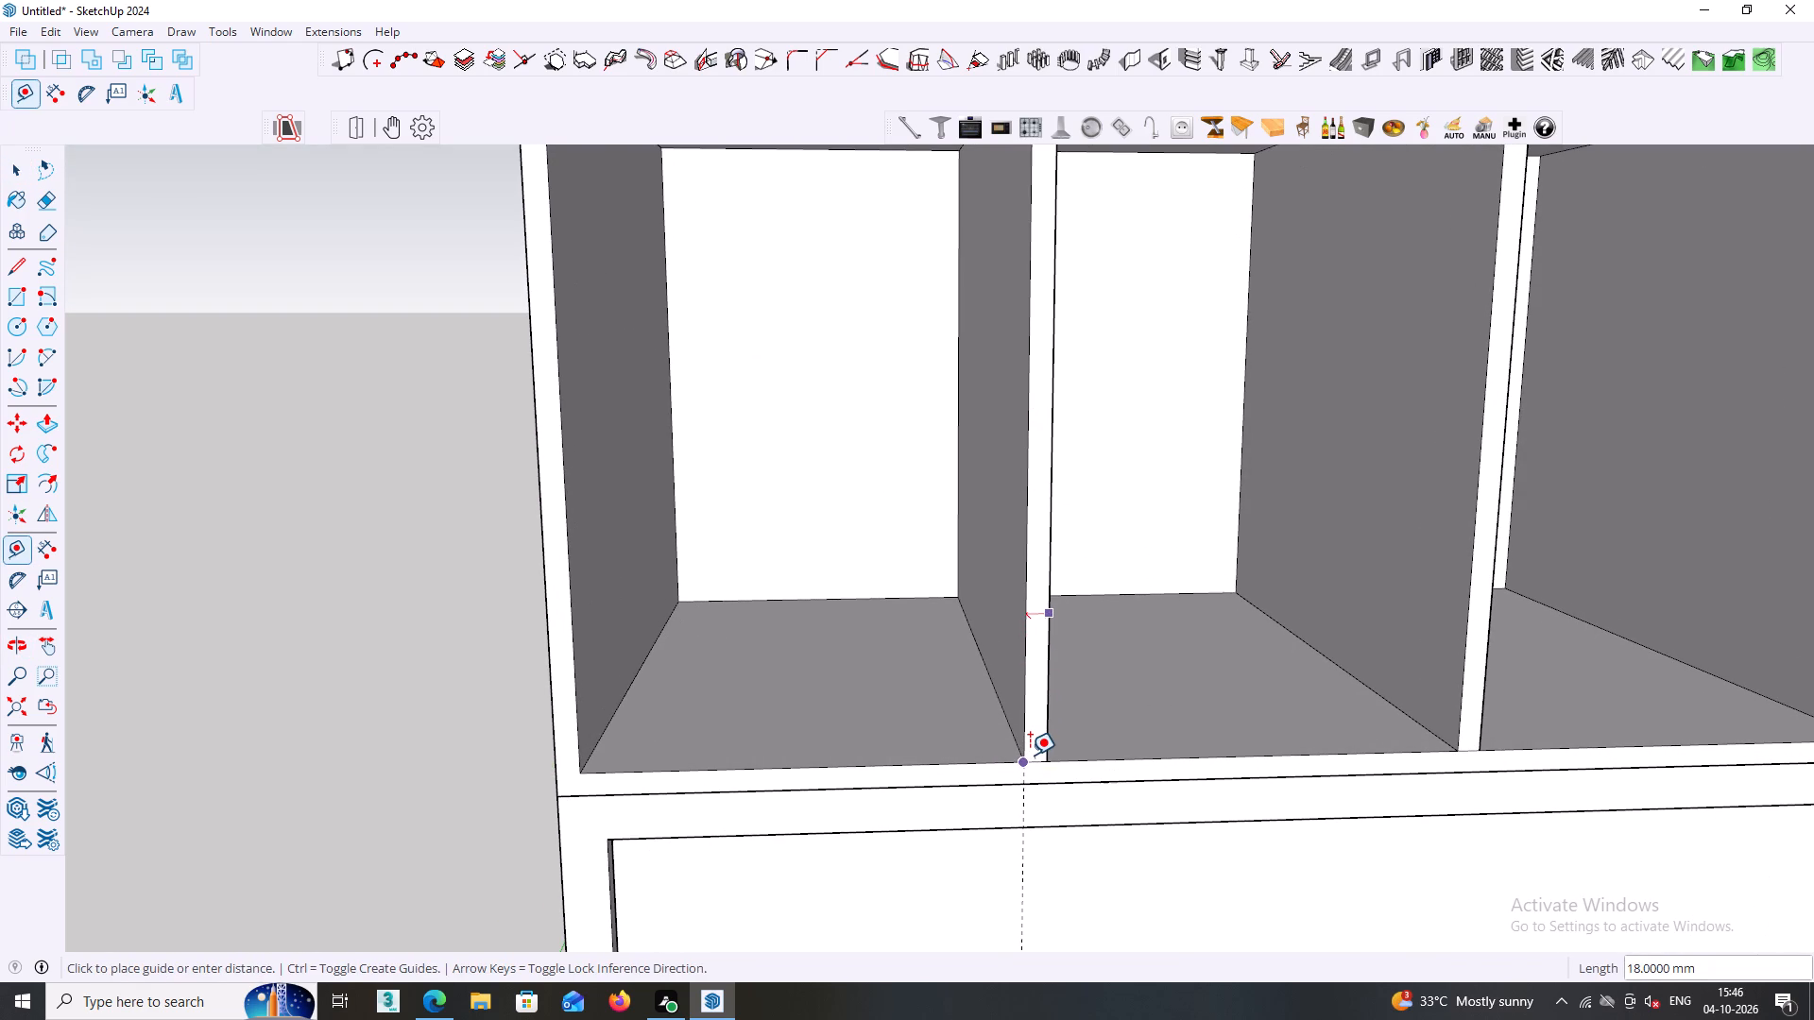
key(9)
key(Return)
key(space)
Copy the first divider's centre guide about 350 mm to the second divider's centre and array it with *5.
middle_drag(1025, 761, 919, 695)
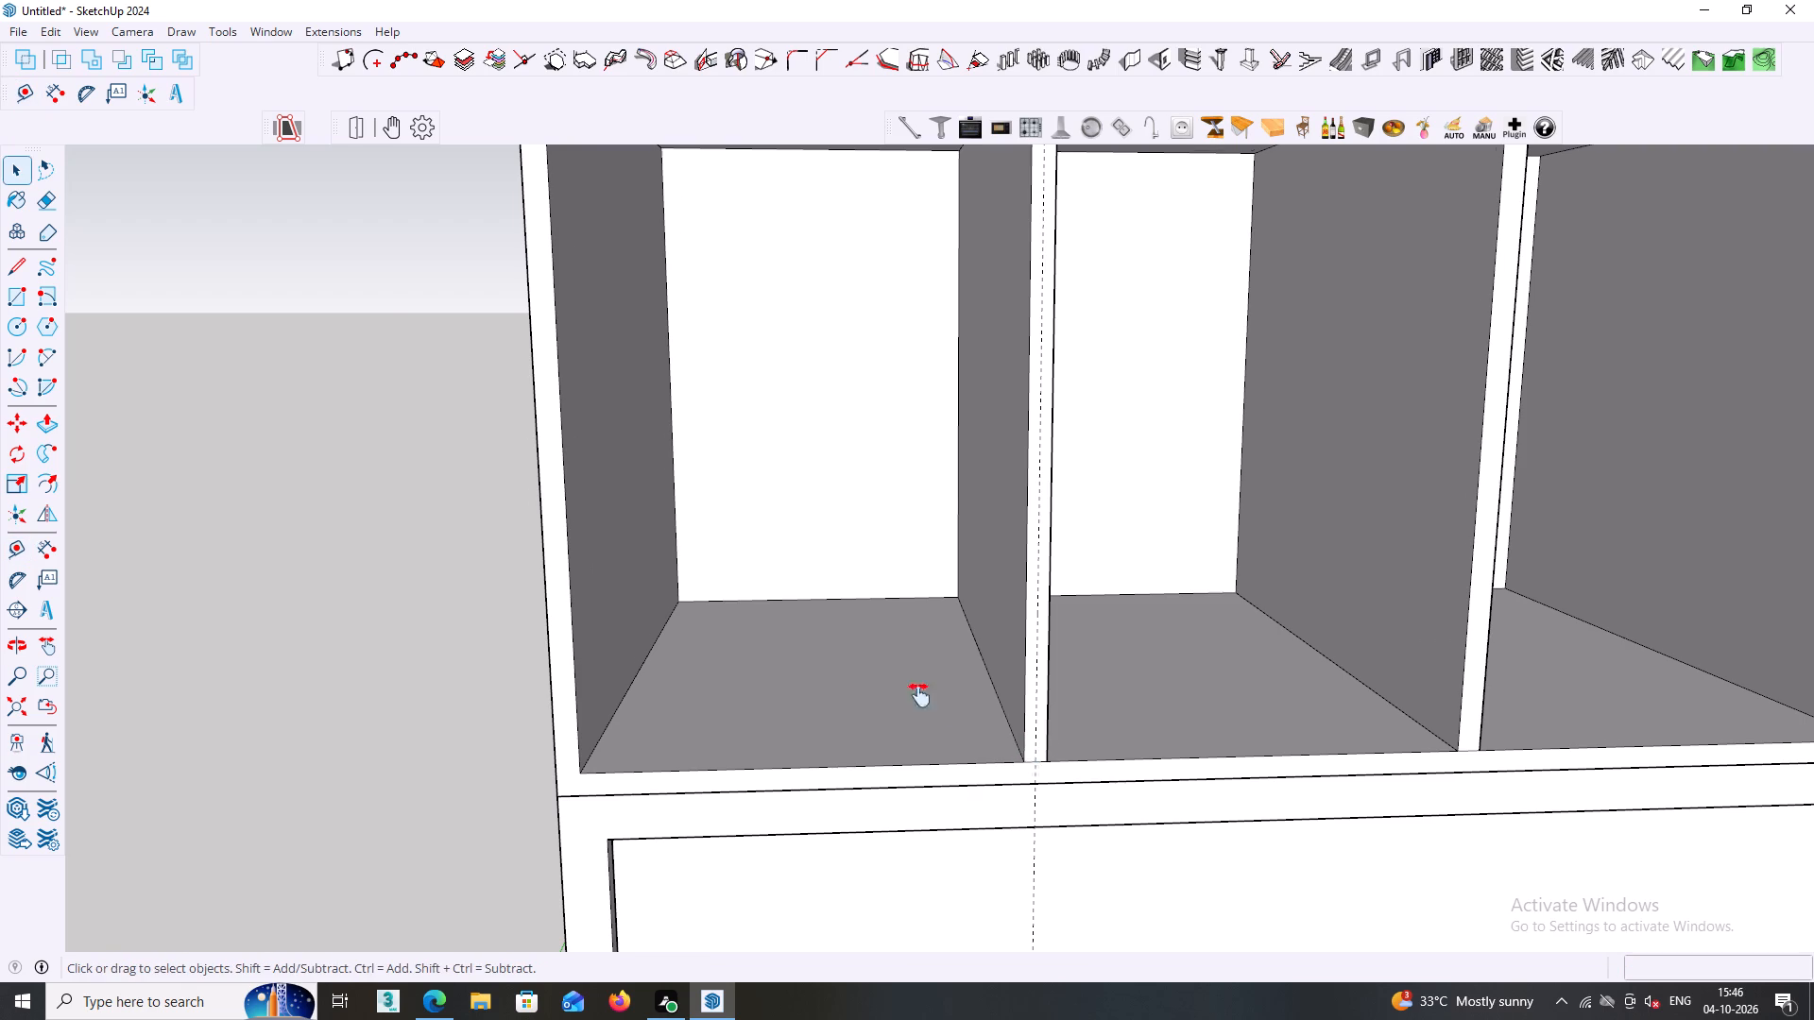
middle_drag(919, 695, 884, 680)
middle_drag(930, 687, 900, 656)
scroll(1337, 634, up, 2)
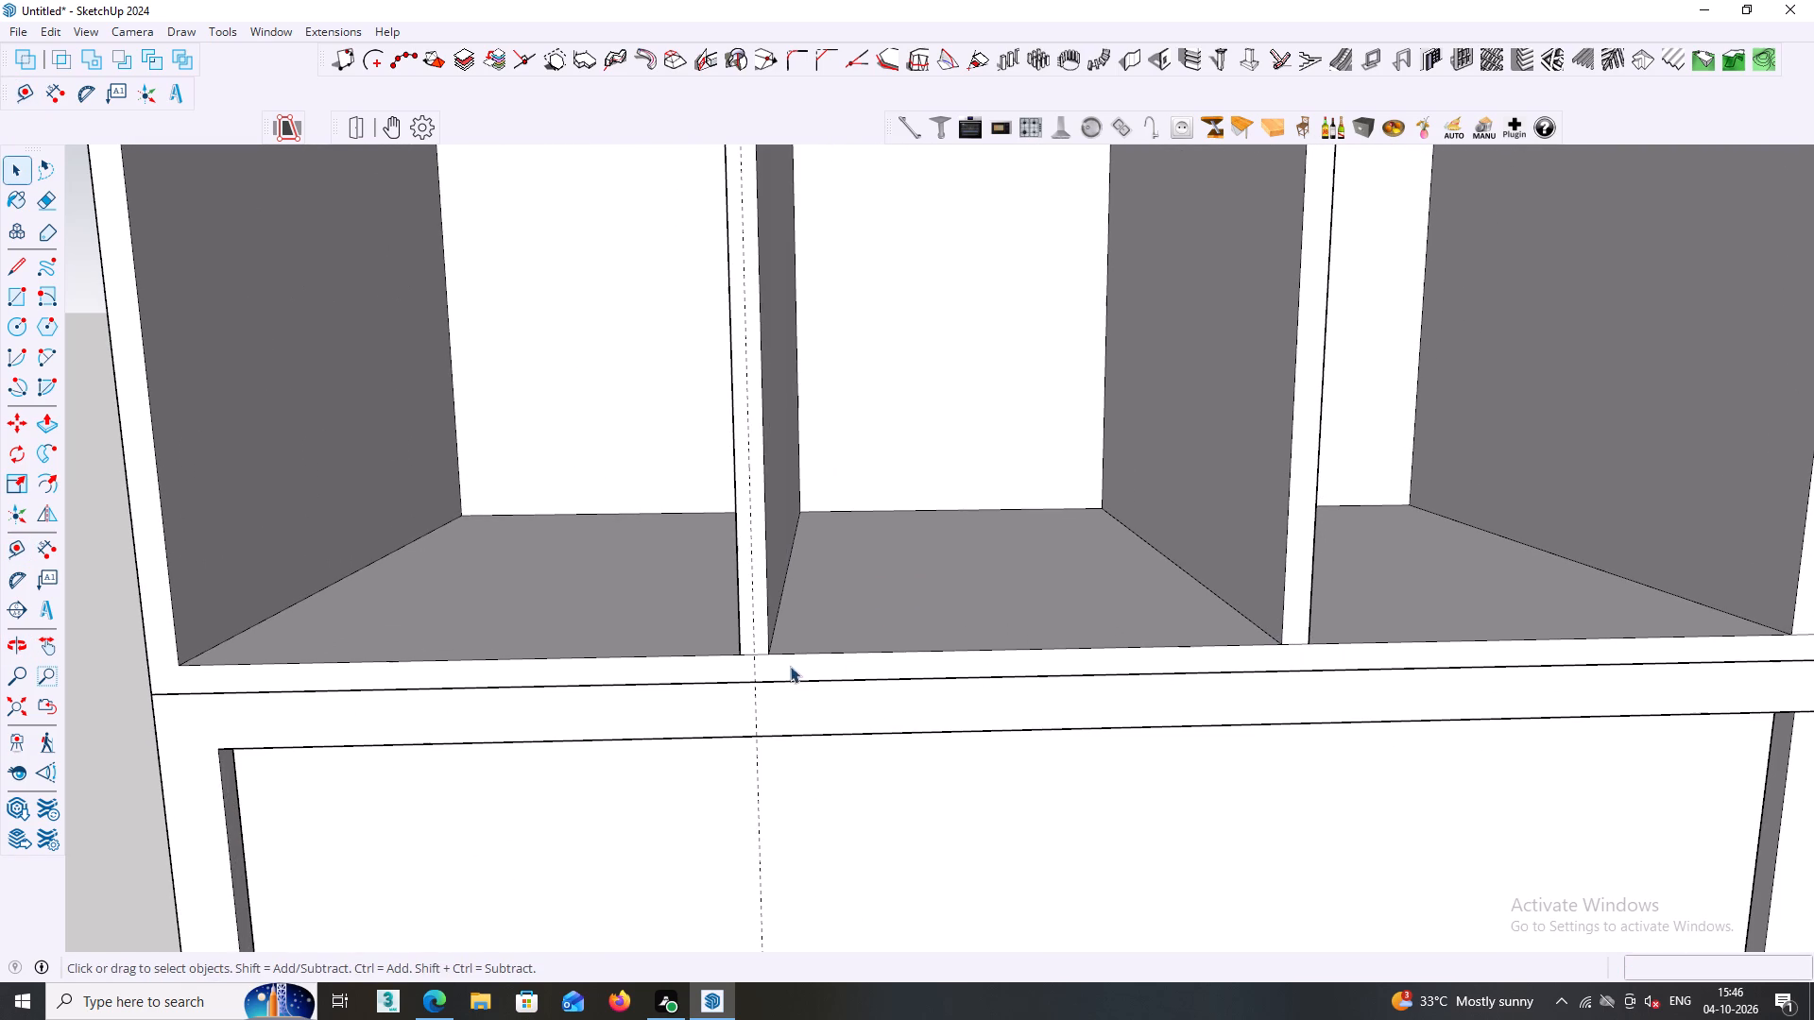
click(753, 640)
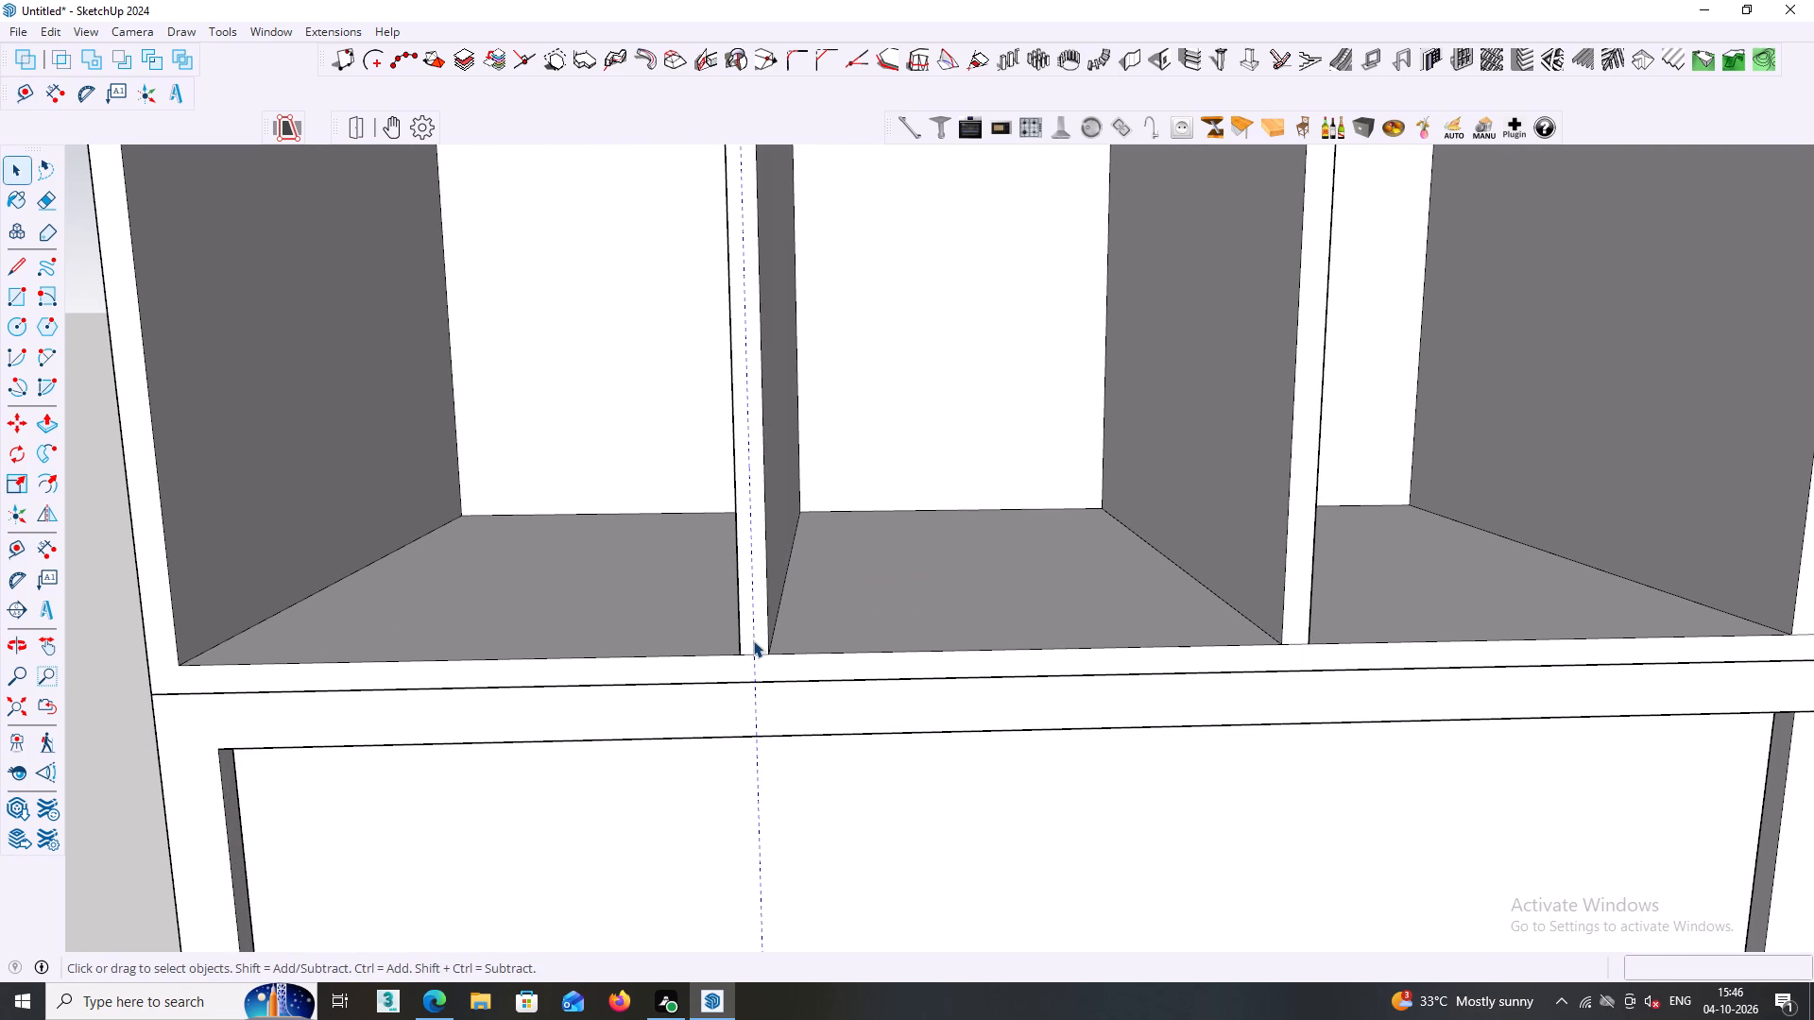
key(m)
click(753, 640)
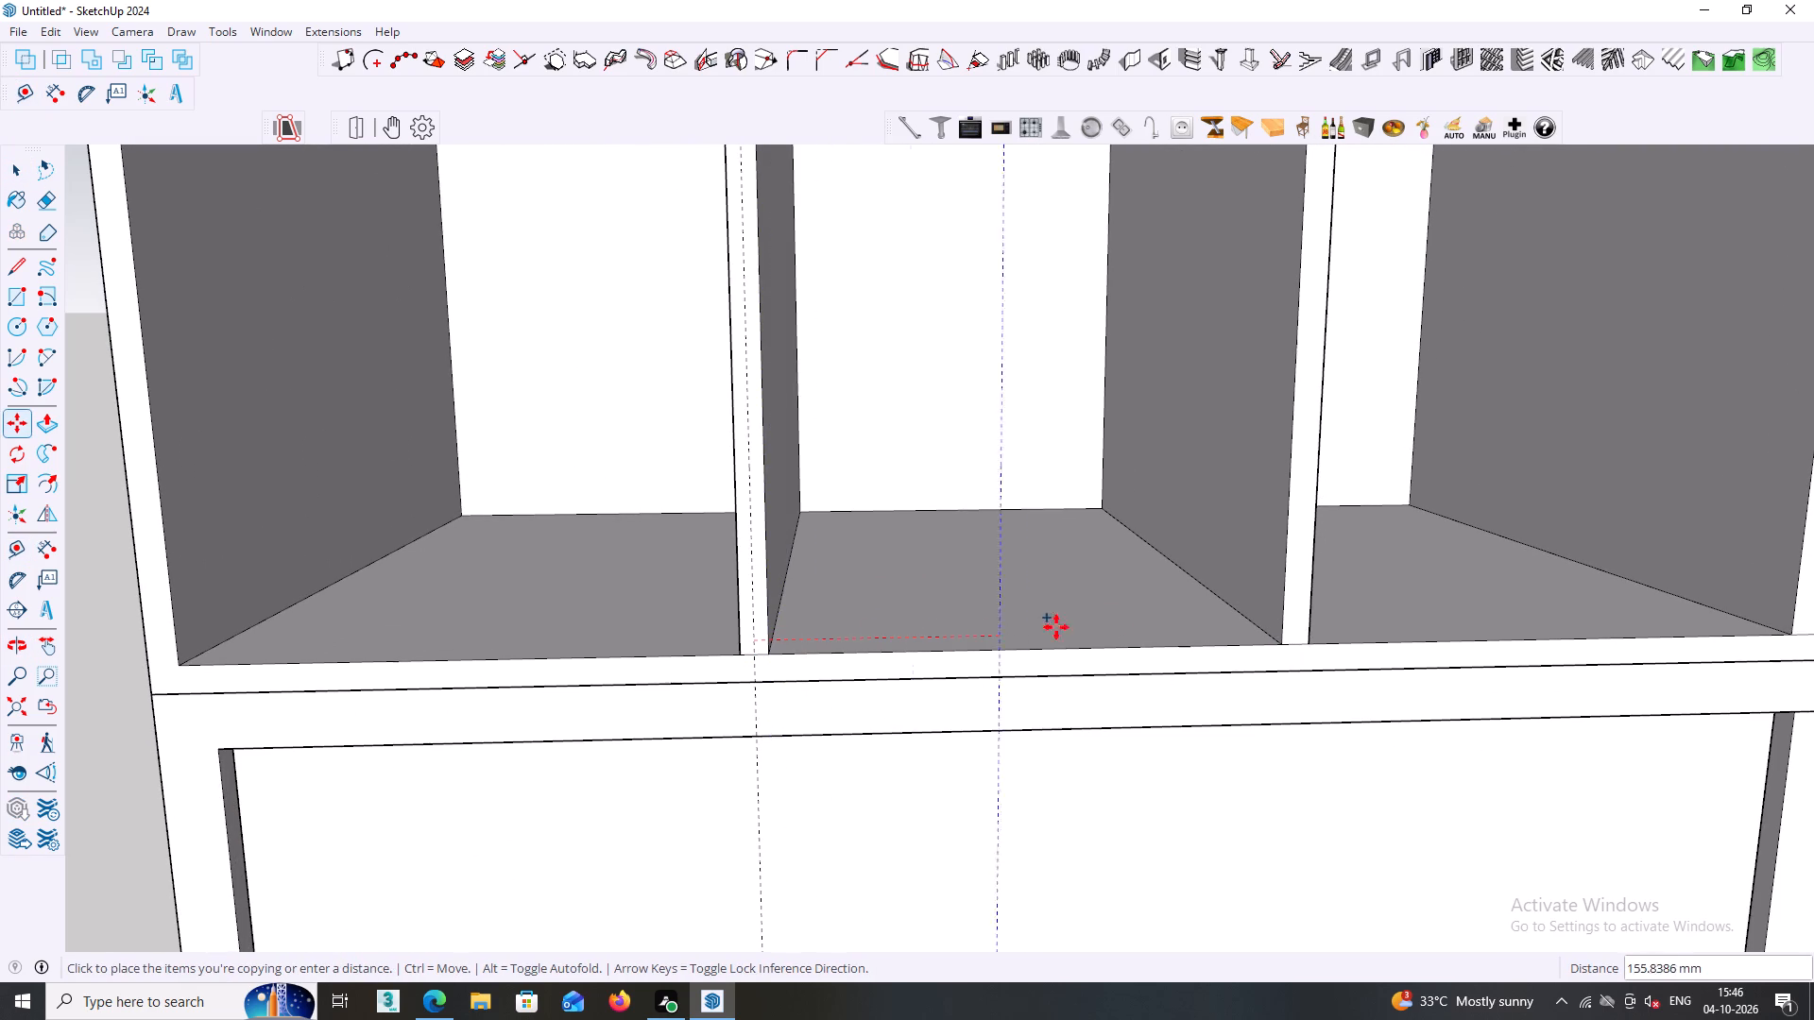
click(1297, 646)
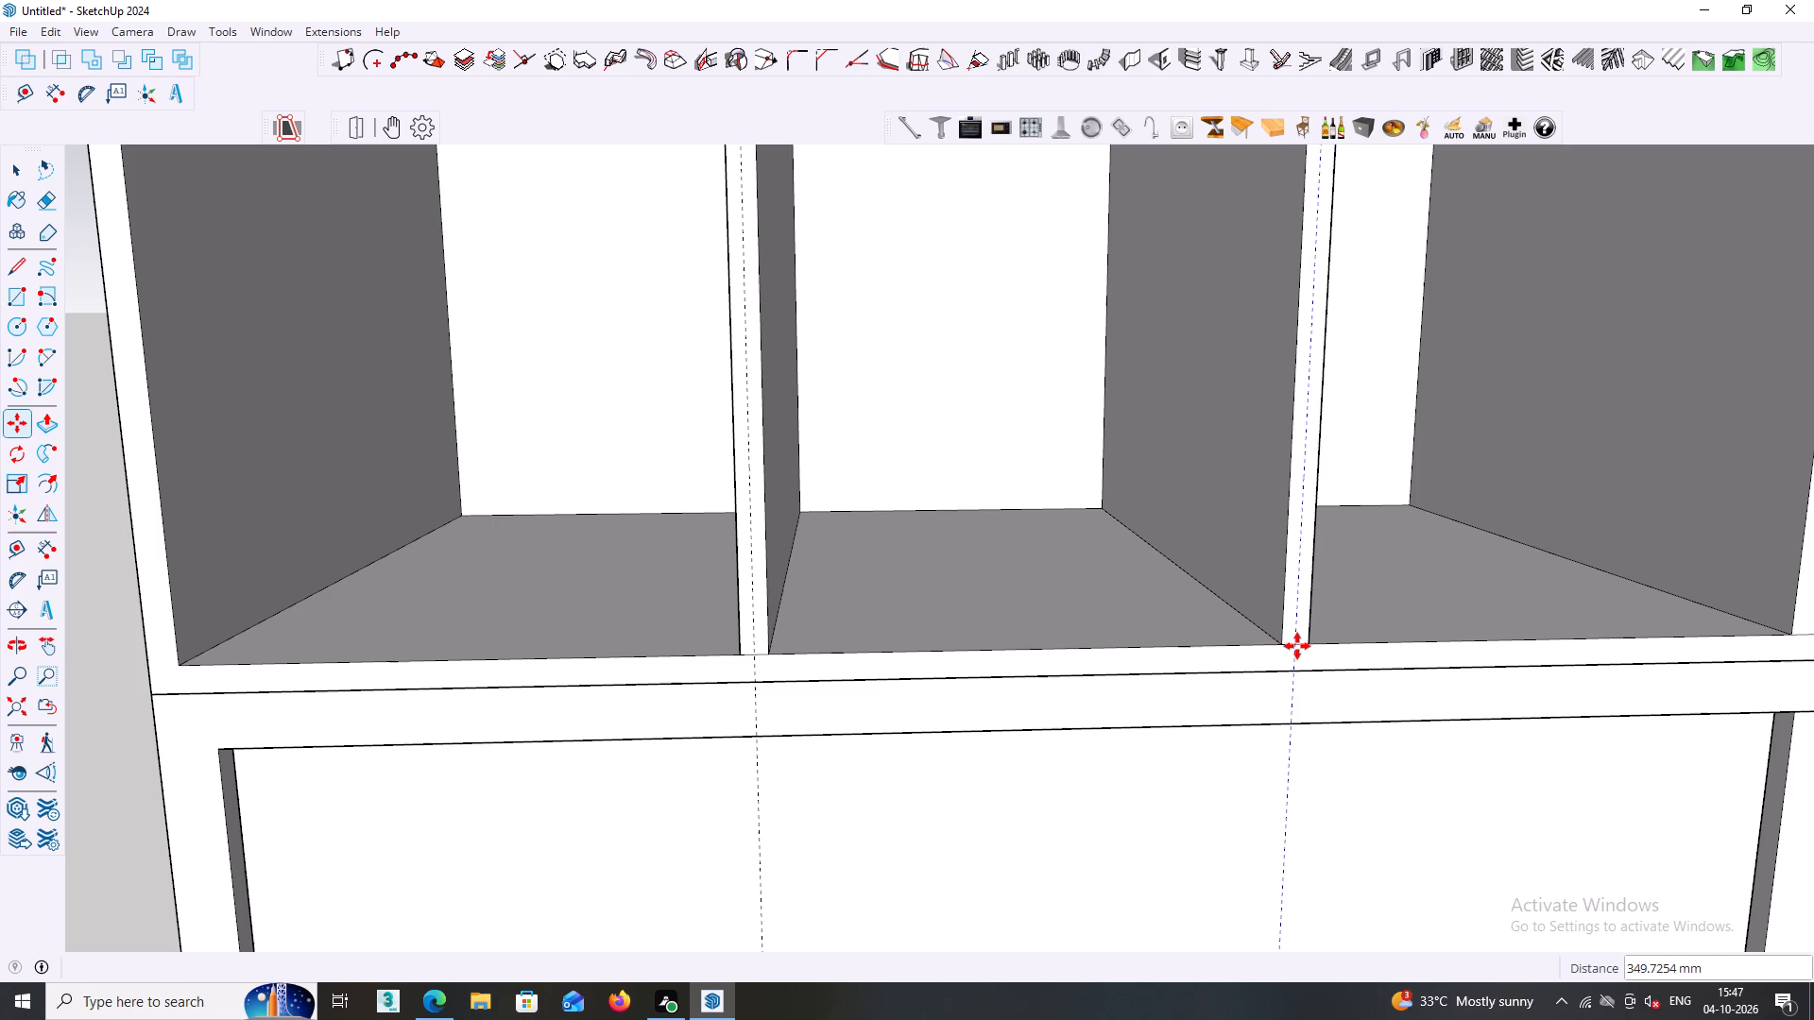
text(*5)
key(Return)
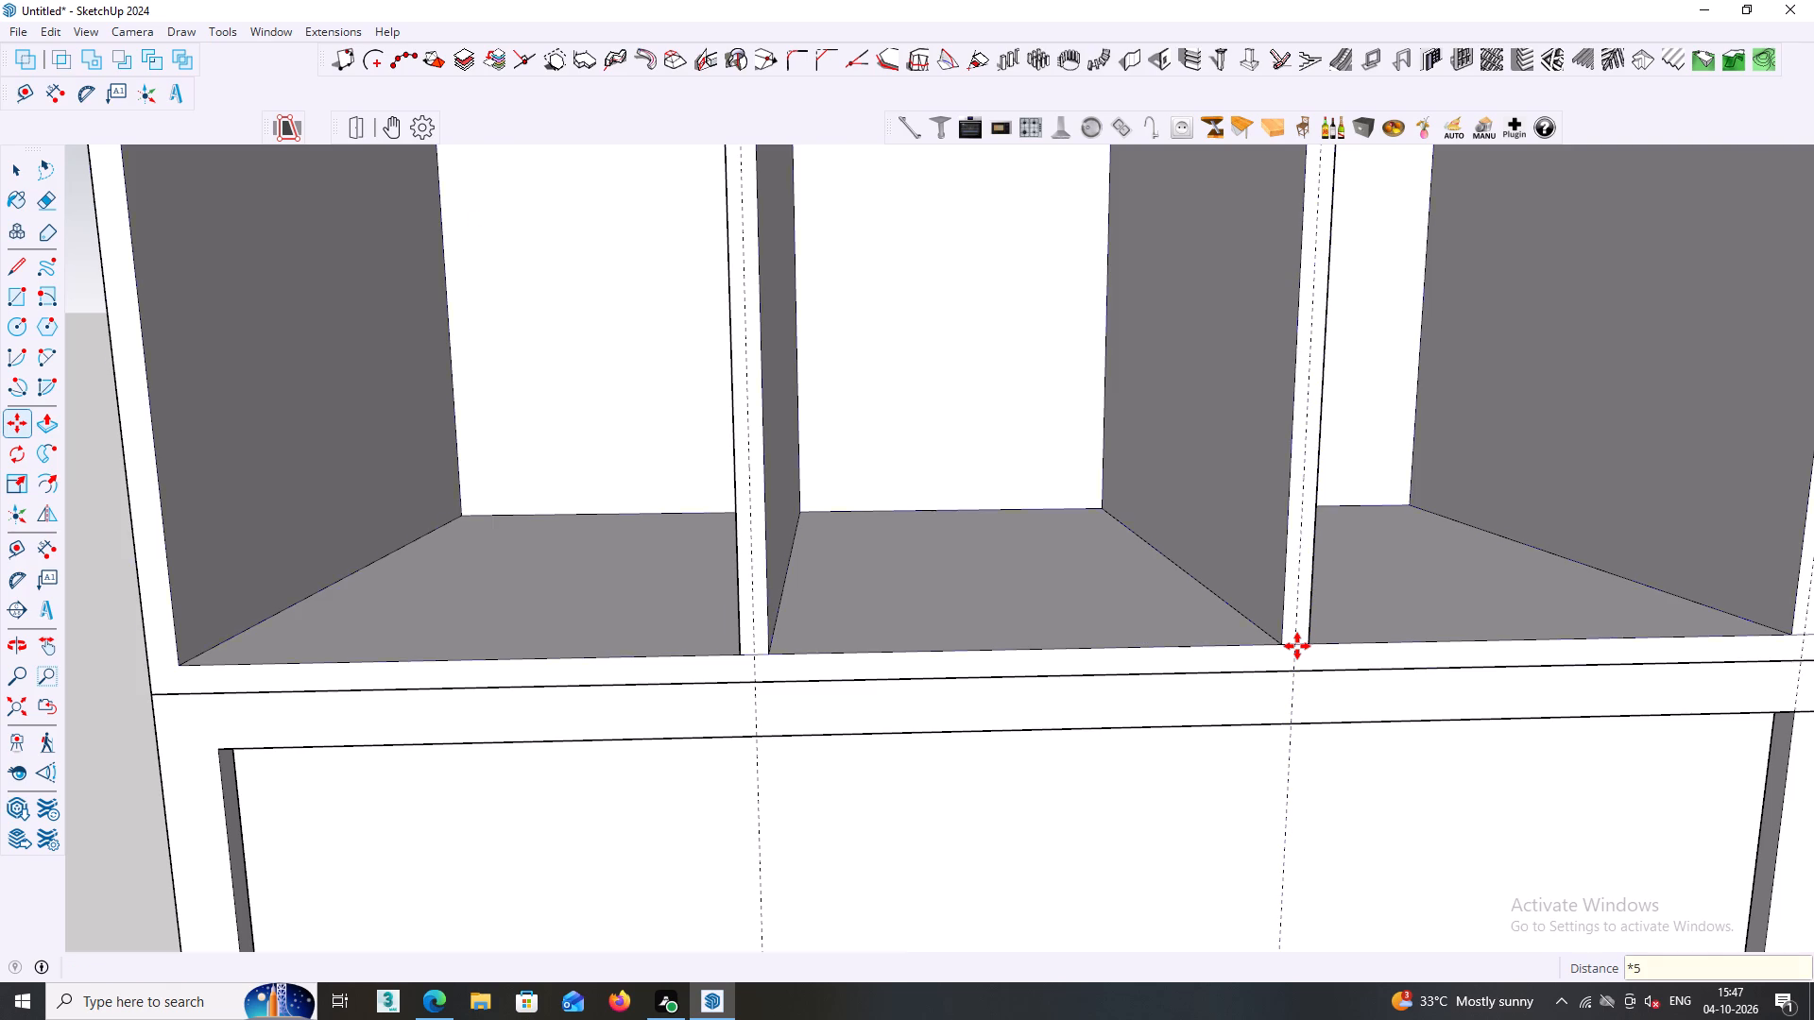
scroll(1295, 645, down, 8)
middle_drag(1464, 680, 1450, 675)
shift+middle_drag(1453, 674, 742, 756)
key(space)
Delete the surplus guide line standing inside the sixth bay, beside the loft's outer end panel.
scroll(1127, 699, down, 5)
middle_click(1127, 699)
middle_click(1238, 717)
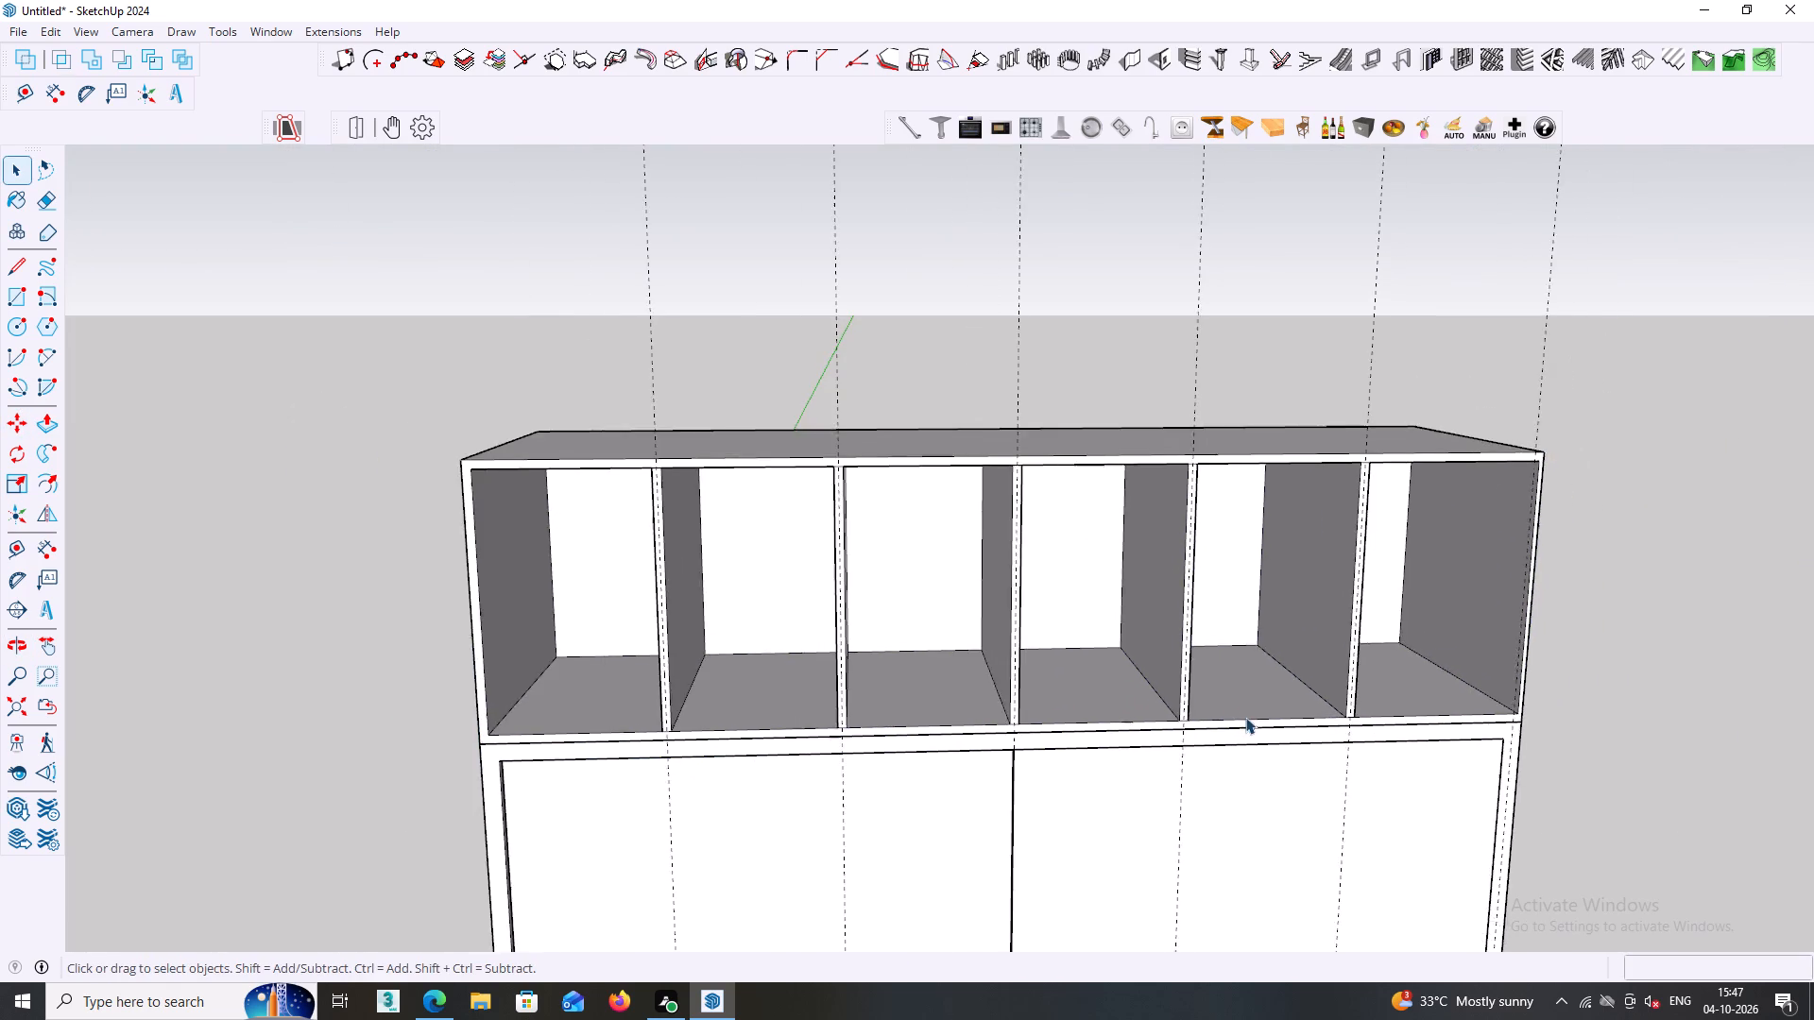
shift+middle_drag(1246, 716, 829, 723)
middle_drag(1206, 681, 1287, 652)
scroll(1172, 585, up, 2)
middle_drag(1171, 575, 977, 675)
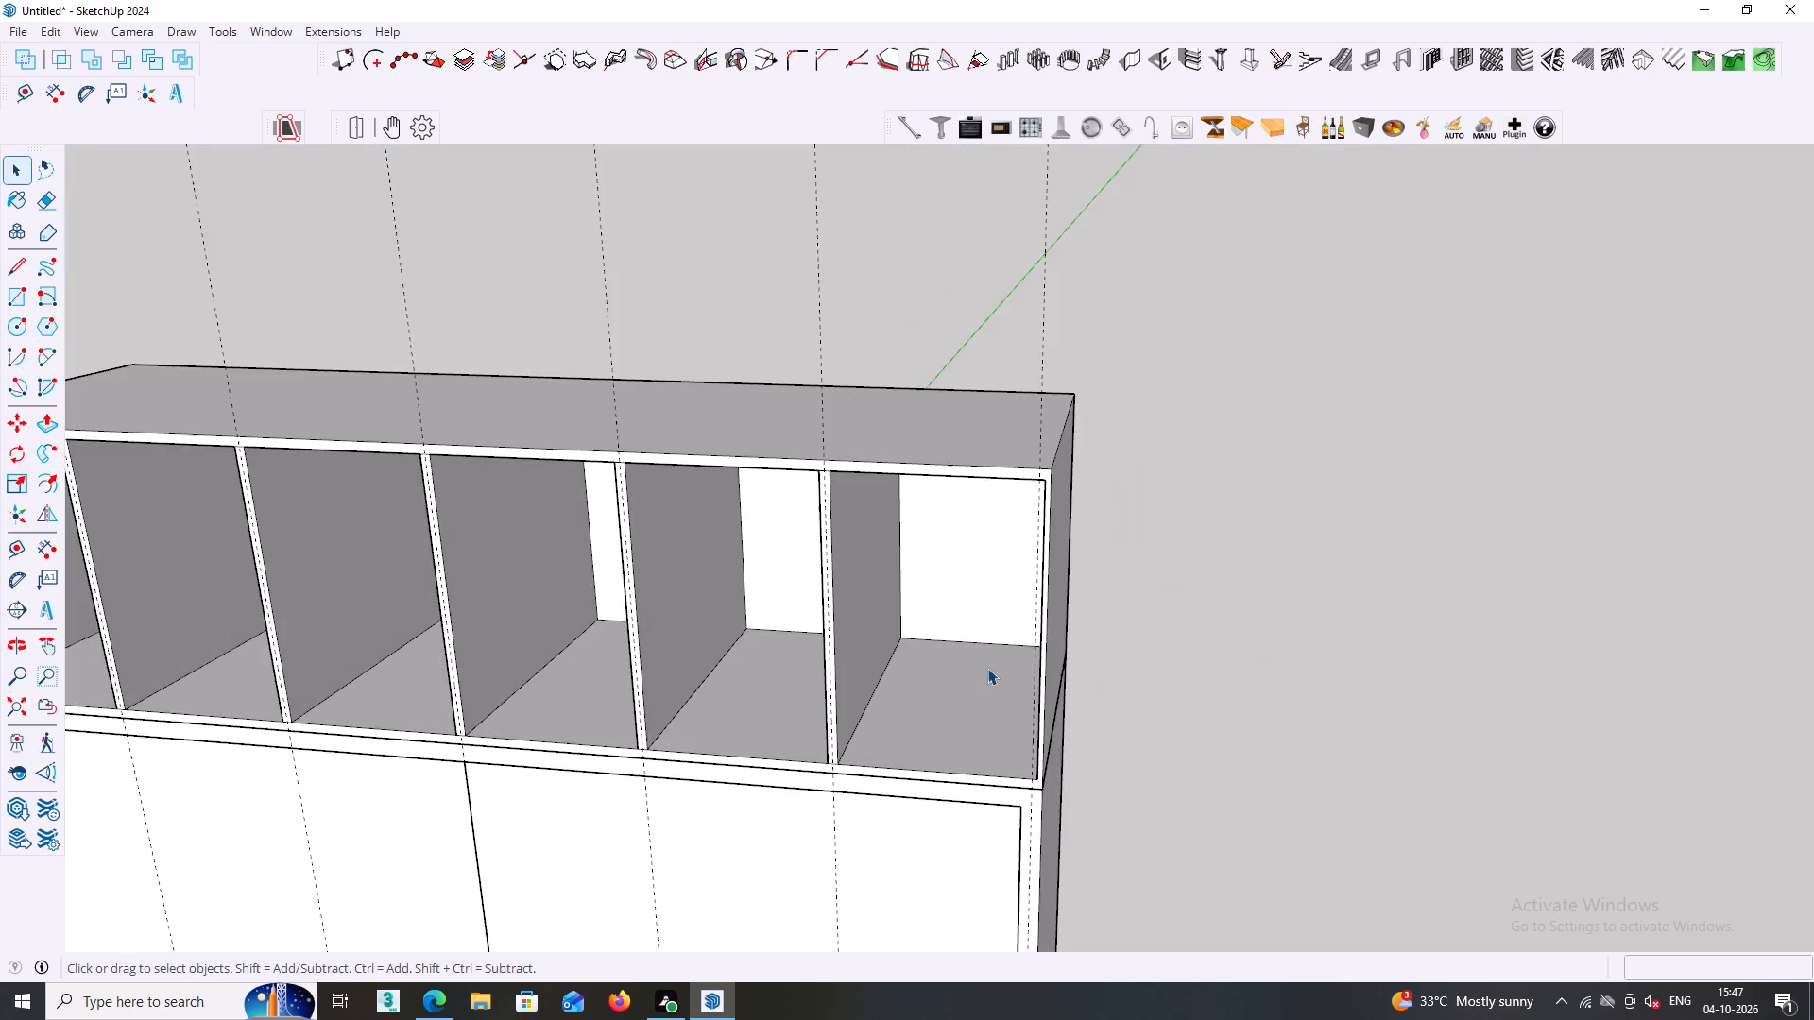
scroll(992, 637, up, 6)
scroll(1032, 524, down, 4)
scroll(1055, 474, up, 1)
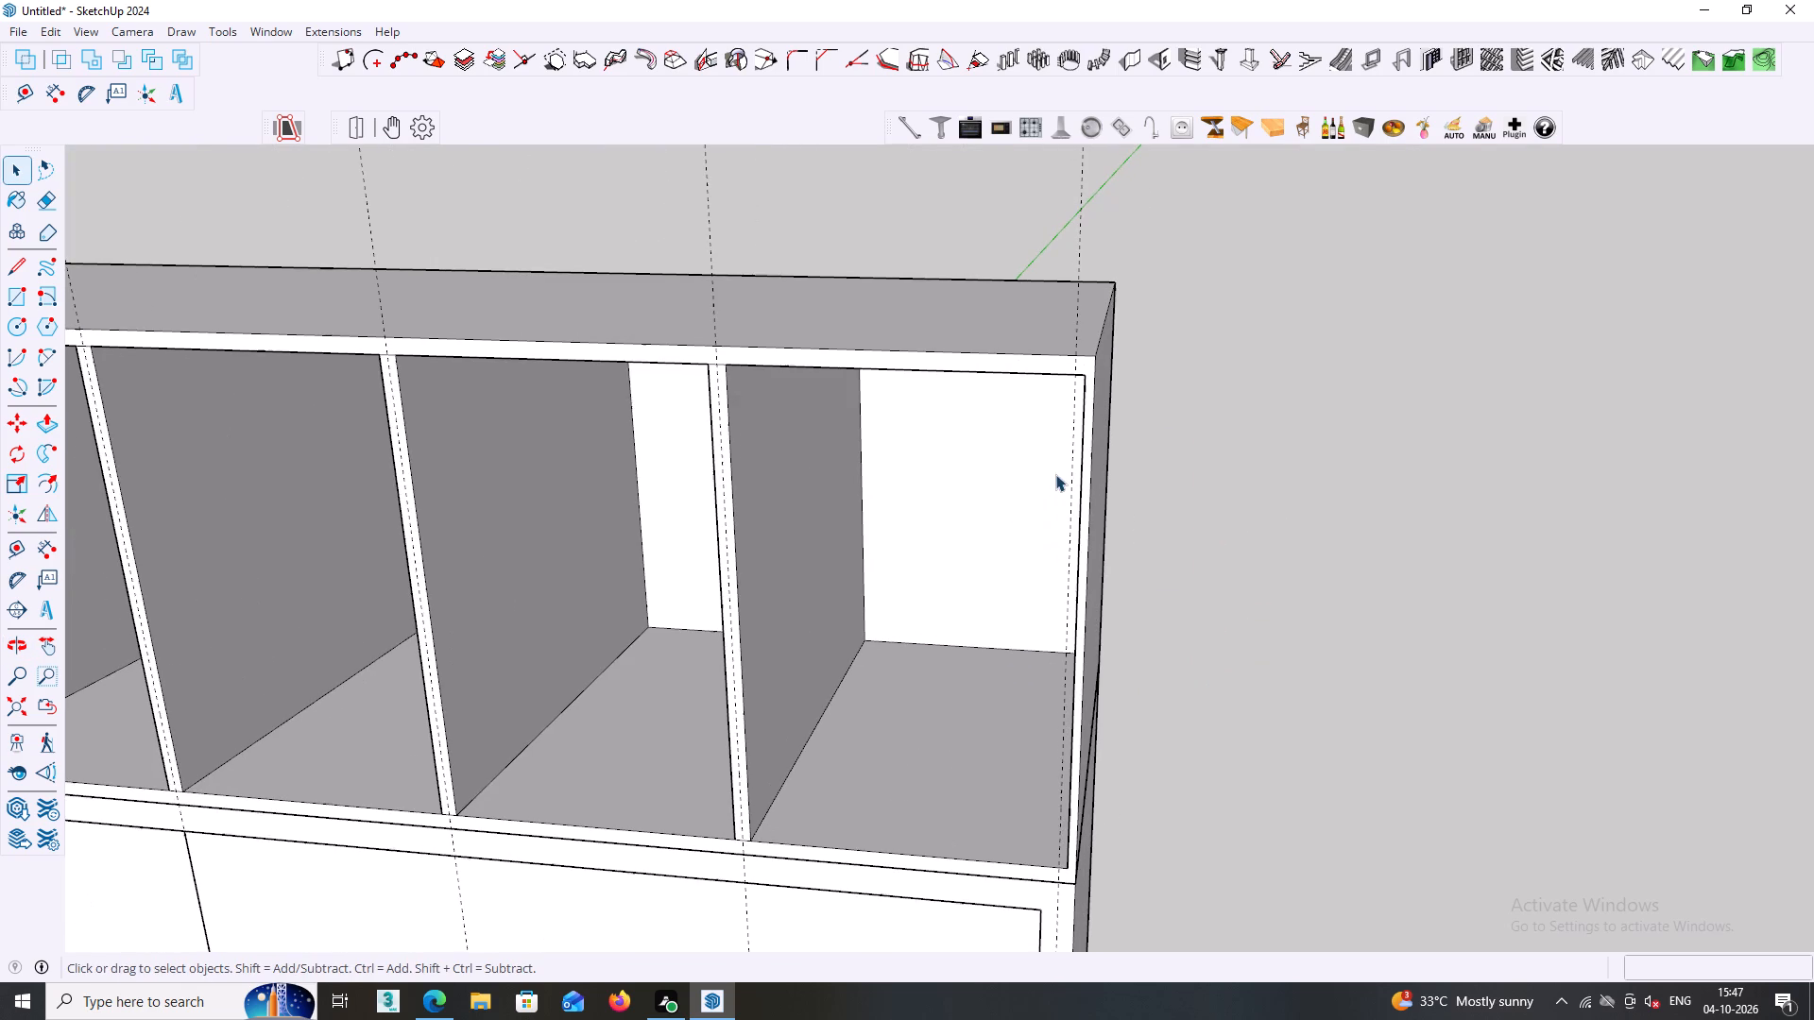
scroll(1055, 450, up, 3)
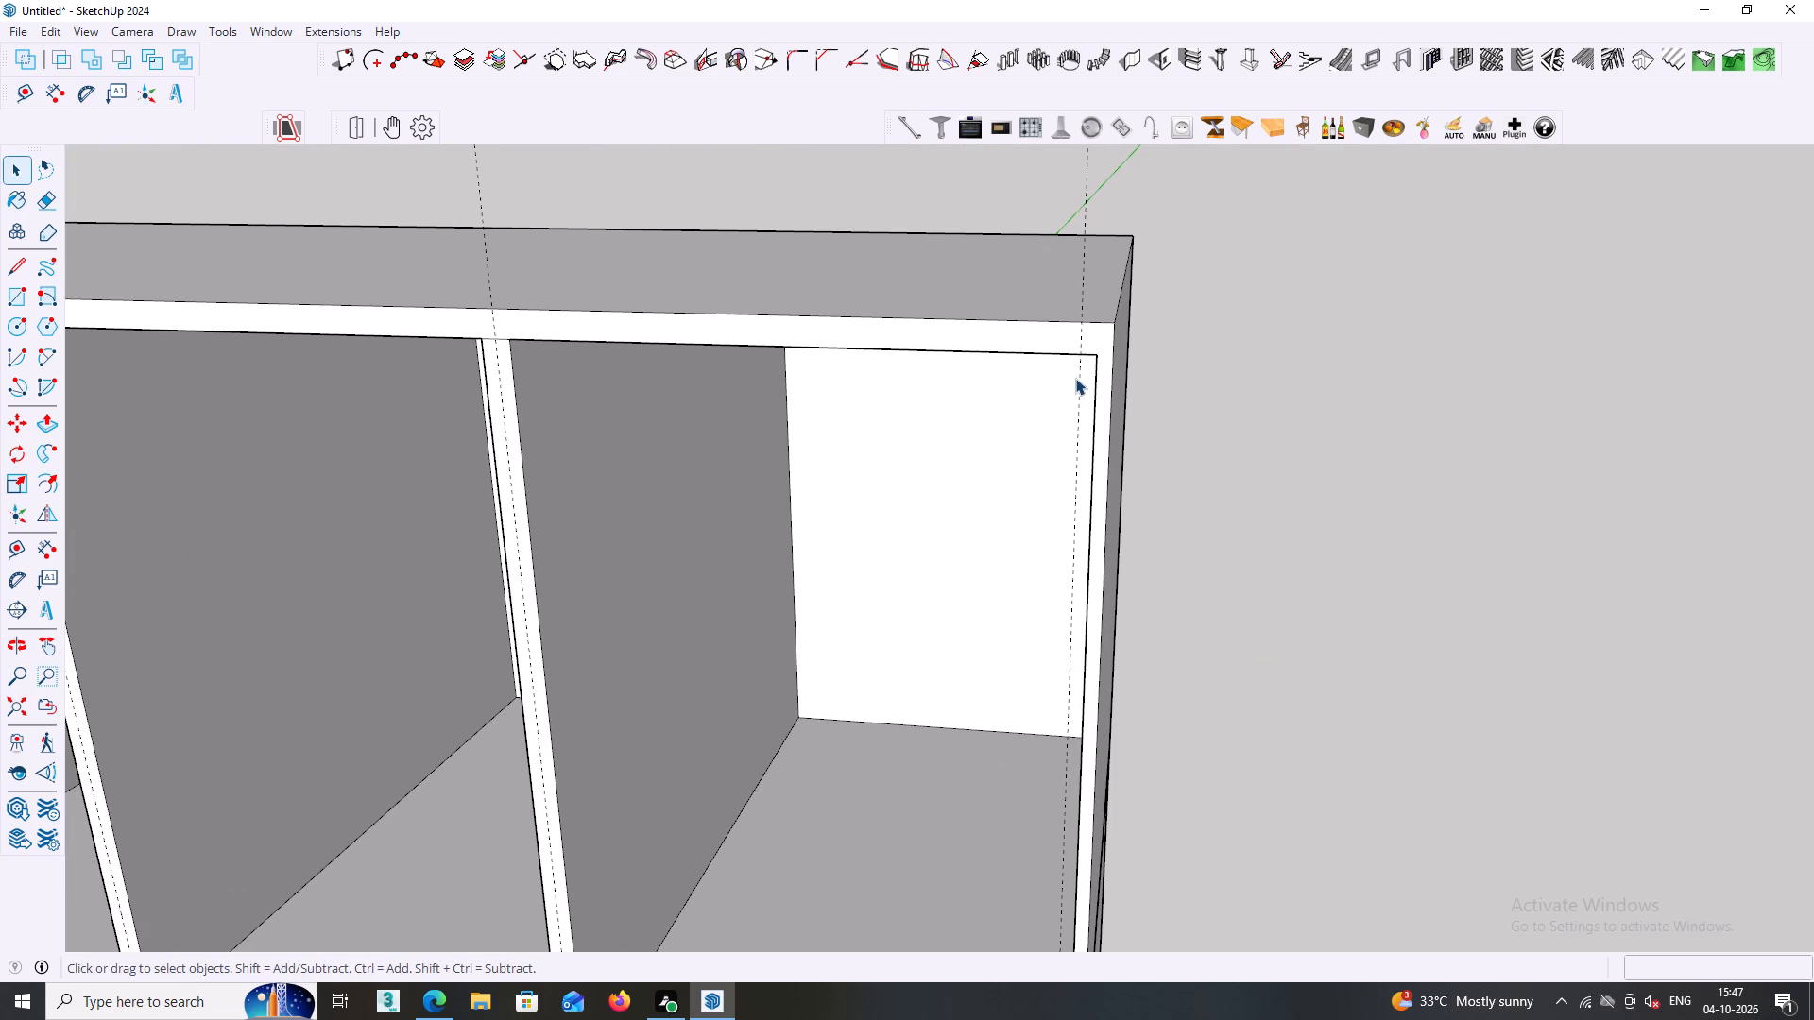
click(1085, 286)
key(Delete)
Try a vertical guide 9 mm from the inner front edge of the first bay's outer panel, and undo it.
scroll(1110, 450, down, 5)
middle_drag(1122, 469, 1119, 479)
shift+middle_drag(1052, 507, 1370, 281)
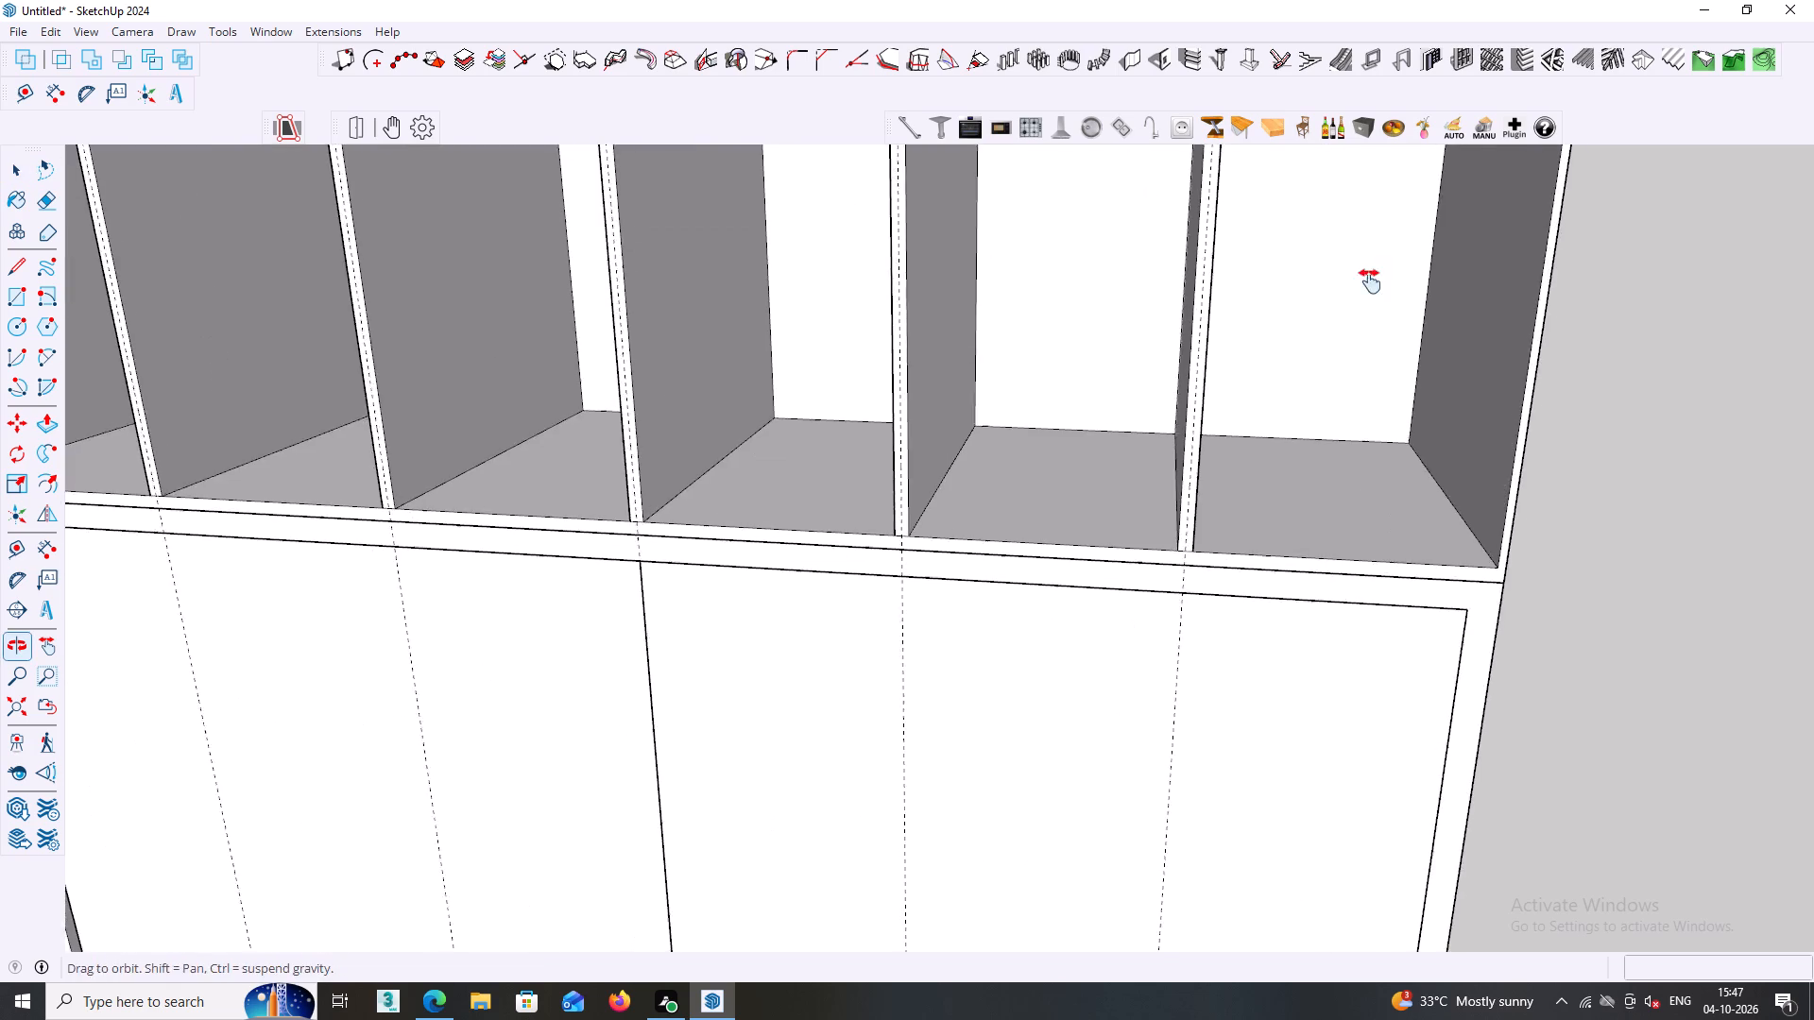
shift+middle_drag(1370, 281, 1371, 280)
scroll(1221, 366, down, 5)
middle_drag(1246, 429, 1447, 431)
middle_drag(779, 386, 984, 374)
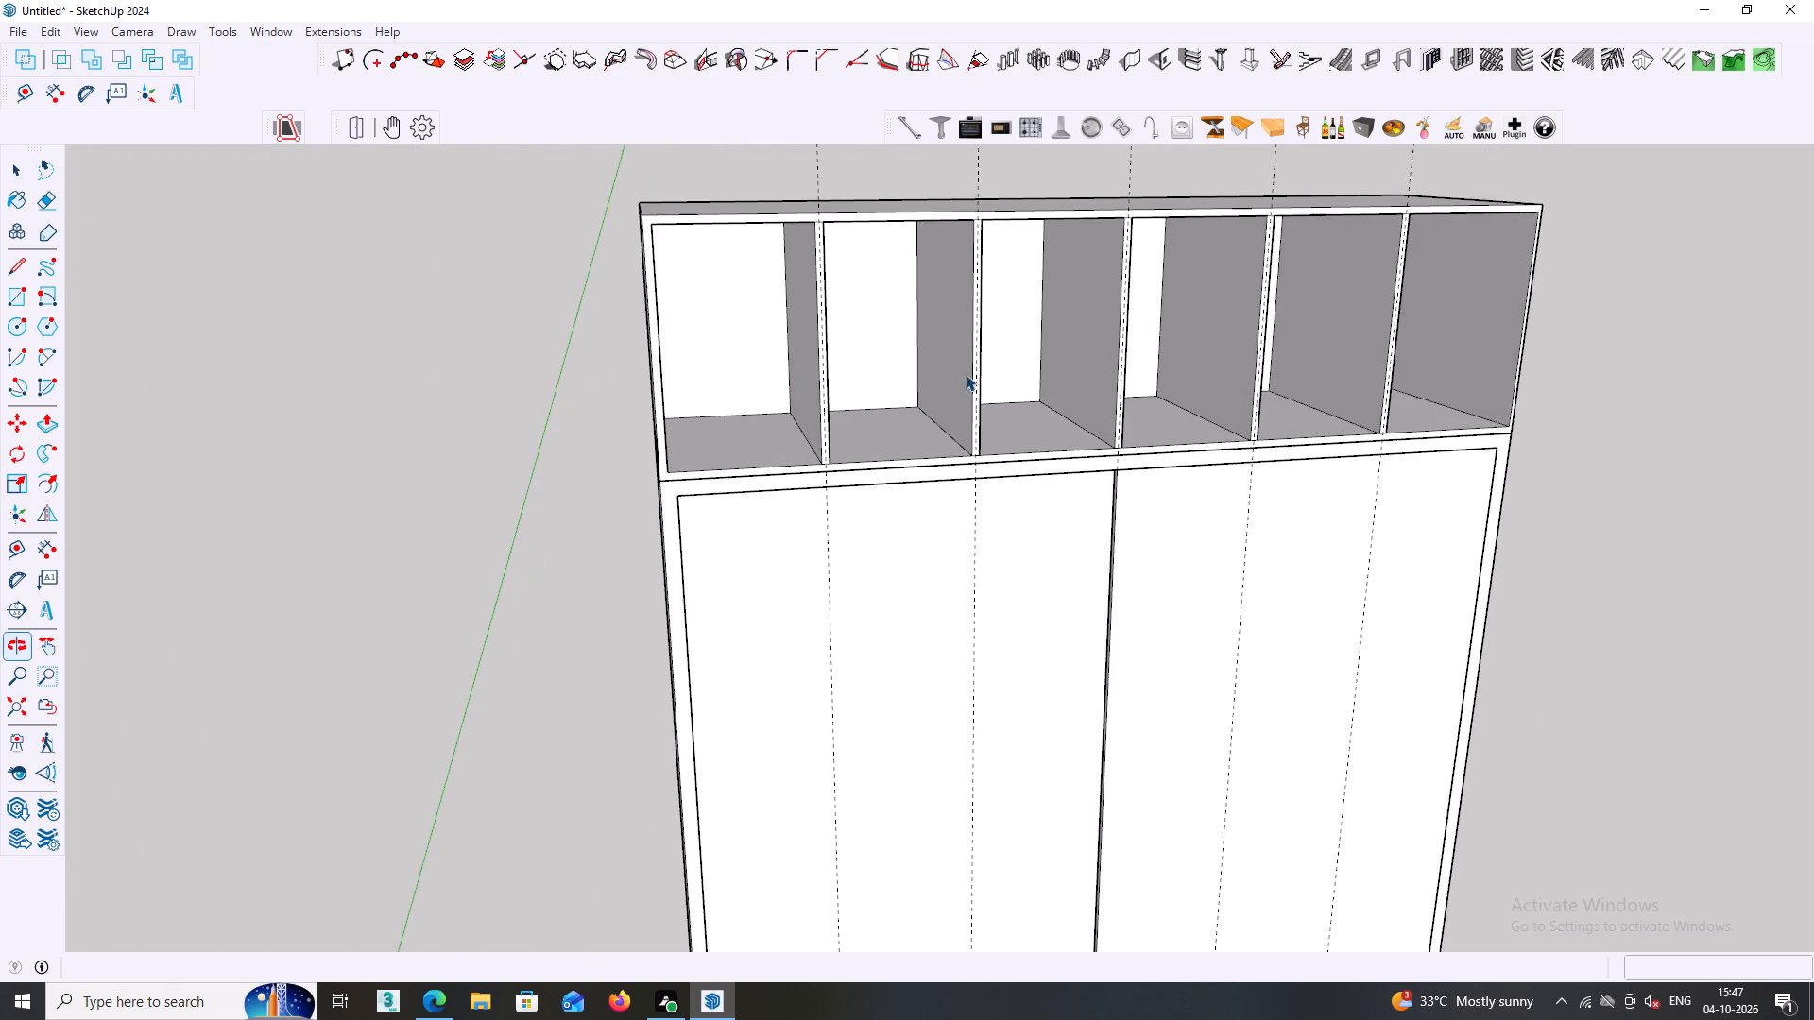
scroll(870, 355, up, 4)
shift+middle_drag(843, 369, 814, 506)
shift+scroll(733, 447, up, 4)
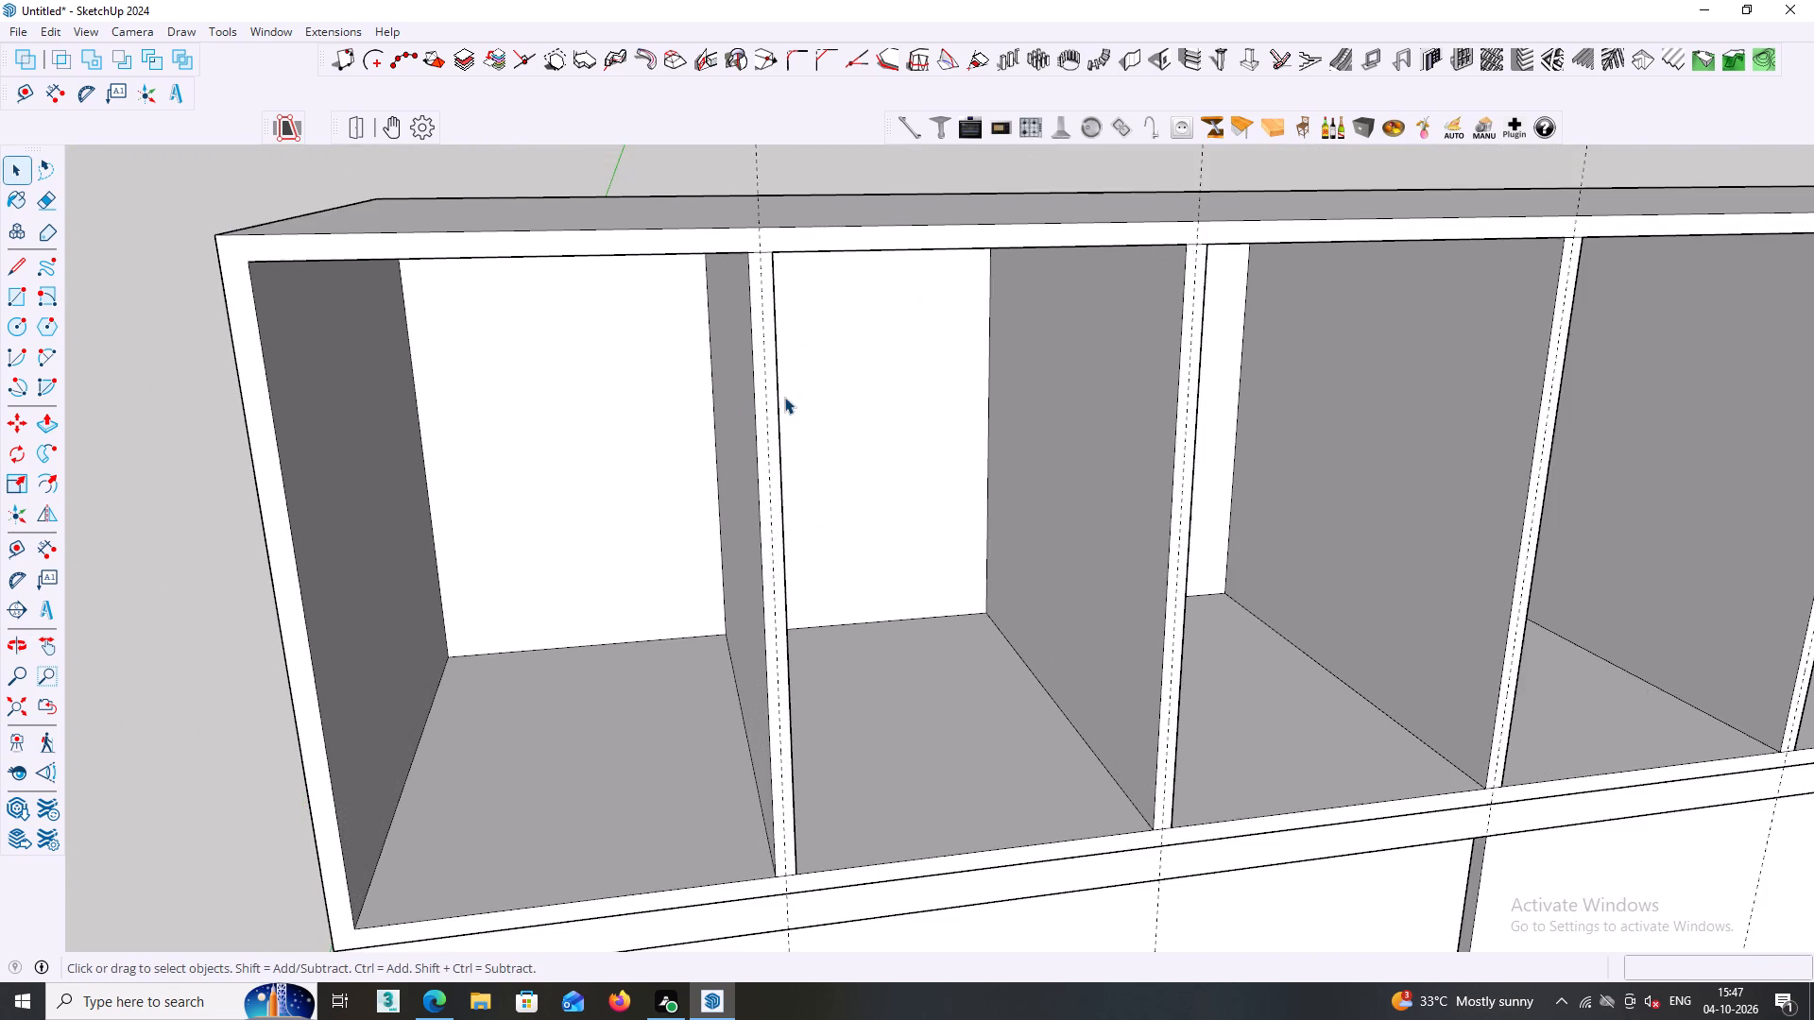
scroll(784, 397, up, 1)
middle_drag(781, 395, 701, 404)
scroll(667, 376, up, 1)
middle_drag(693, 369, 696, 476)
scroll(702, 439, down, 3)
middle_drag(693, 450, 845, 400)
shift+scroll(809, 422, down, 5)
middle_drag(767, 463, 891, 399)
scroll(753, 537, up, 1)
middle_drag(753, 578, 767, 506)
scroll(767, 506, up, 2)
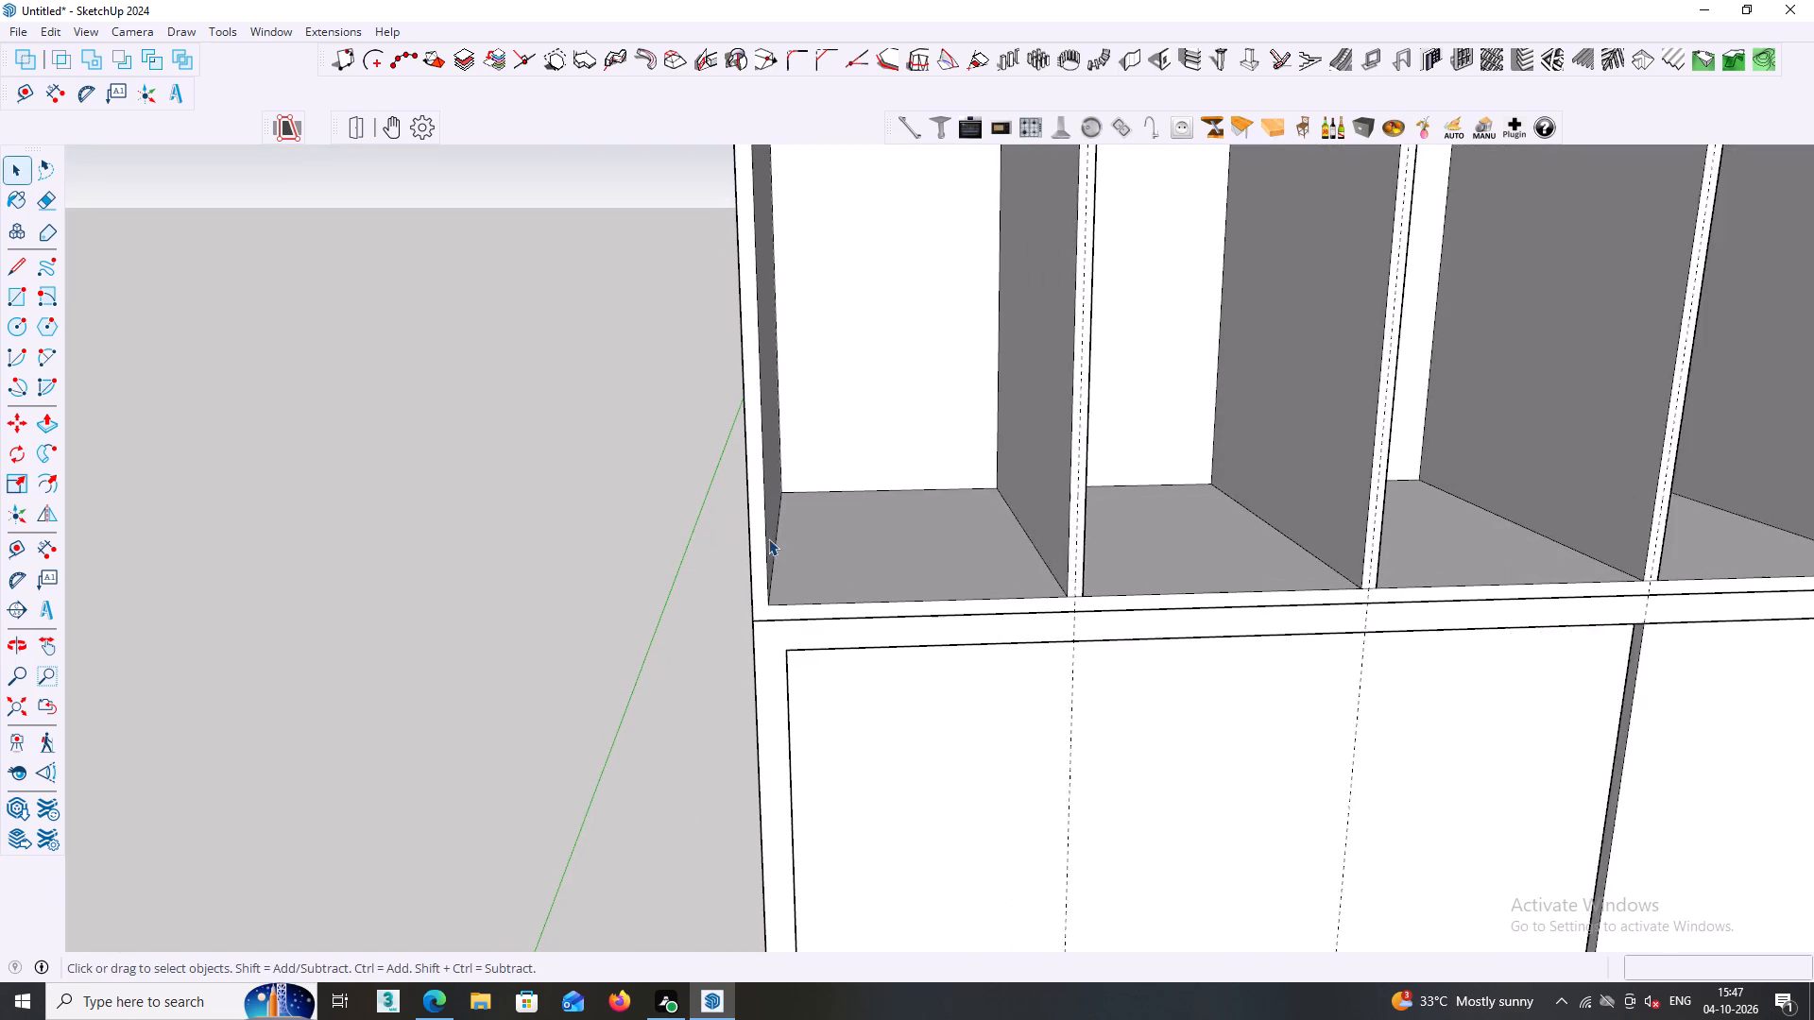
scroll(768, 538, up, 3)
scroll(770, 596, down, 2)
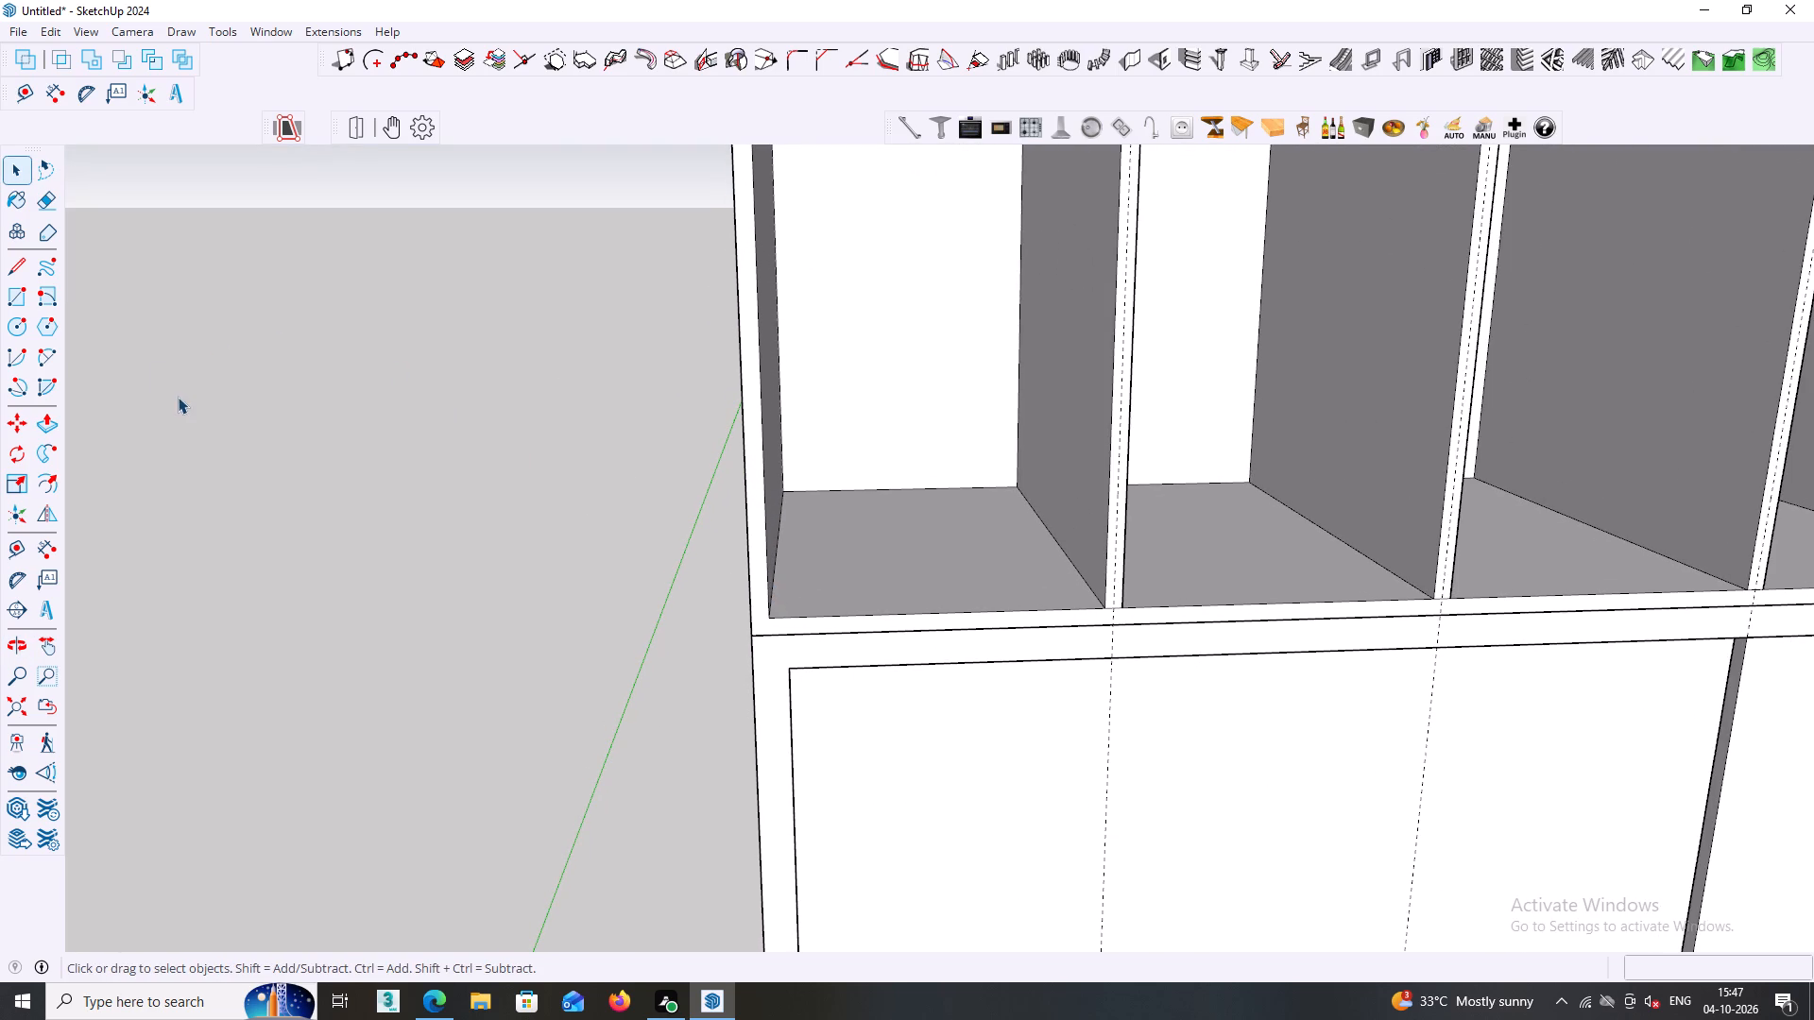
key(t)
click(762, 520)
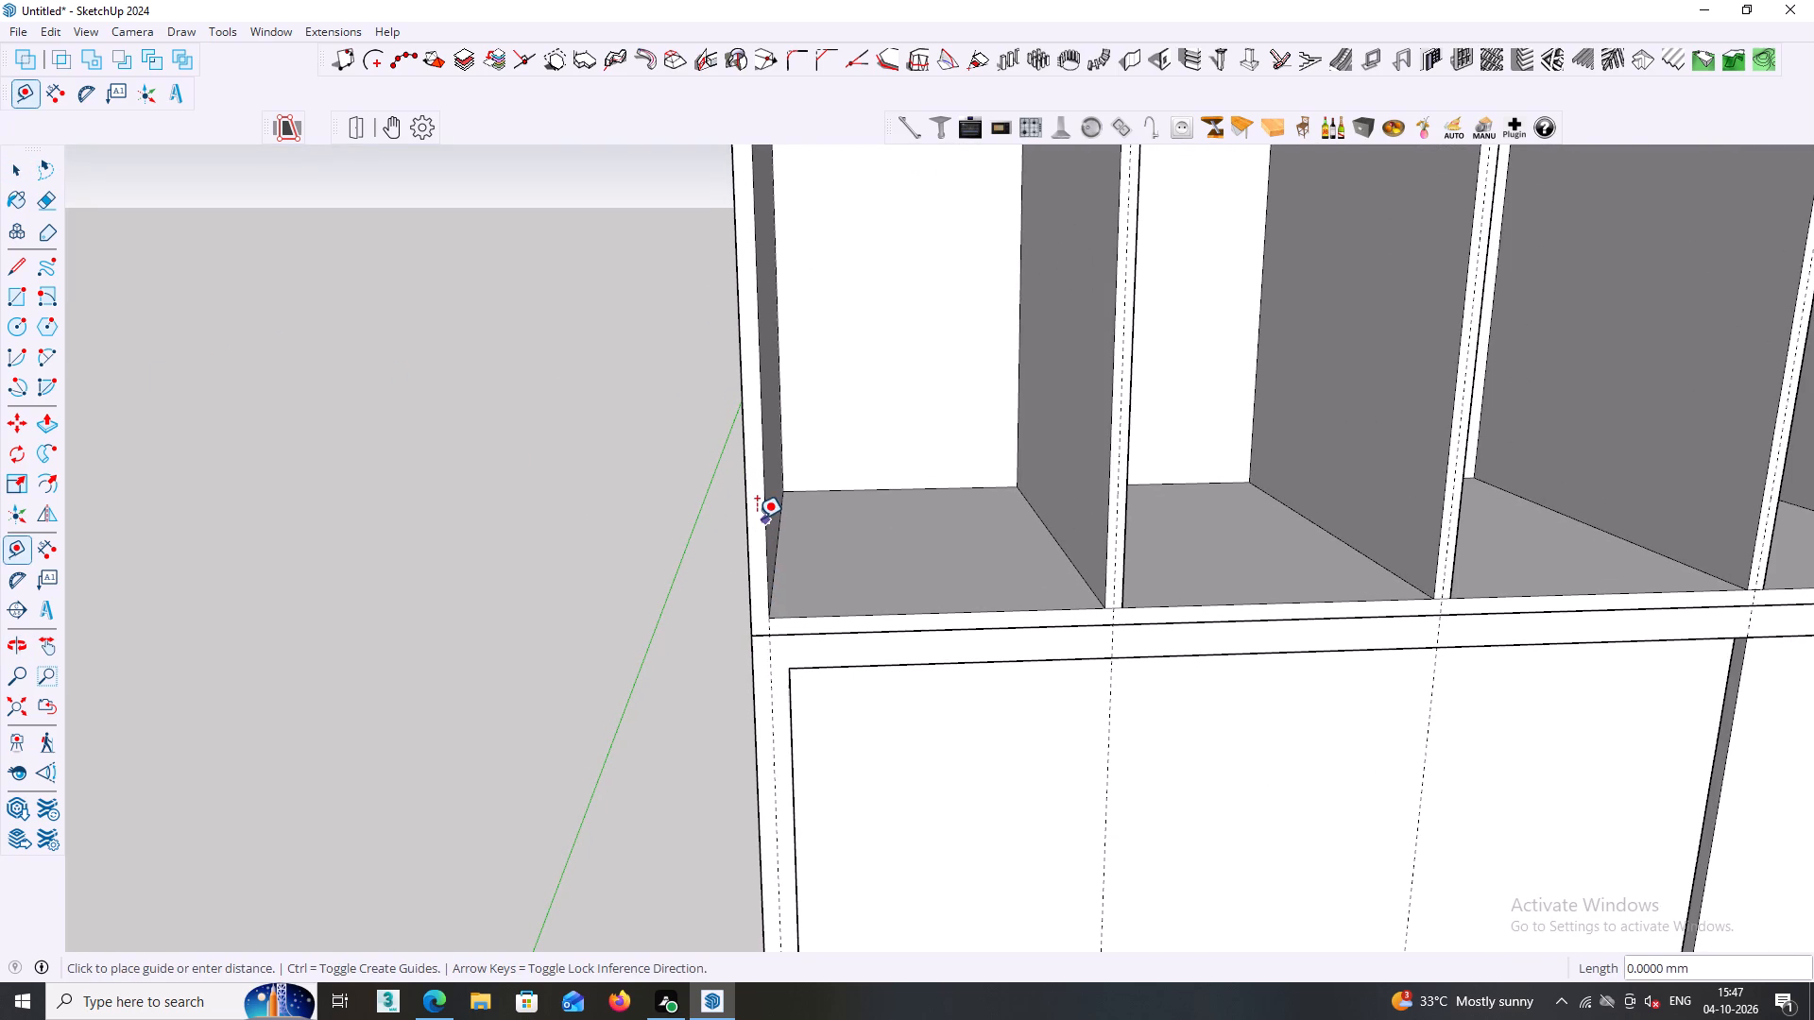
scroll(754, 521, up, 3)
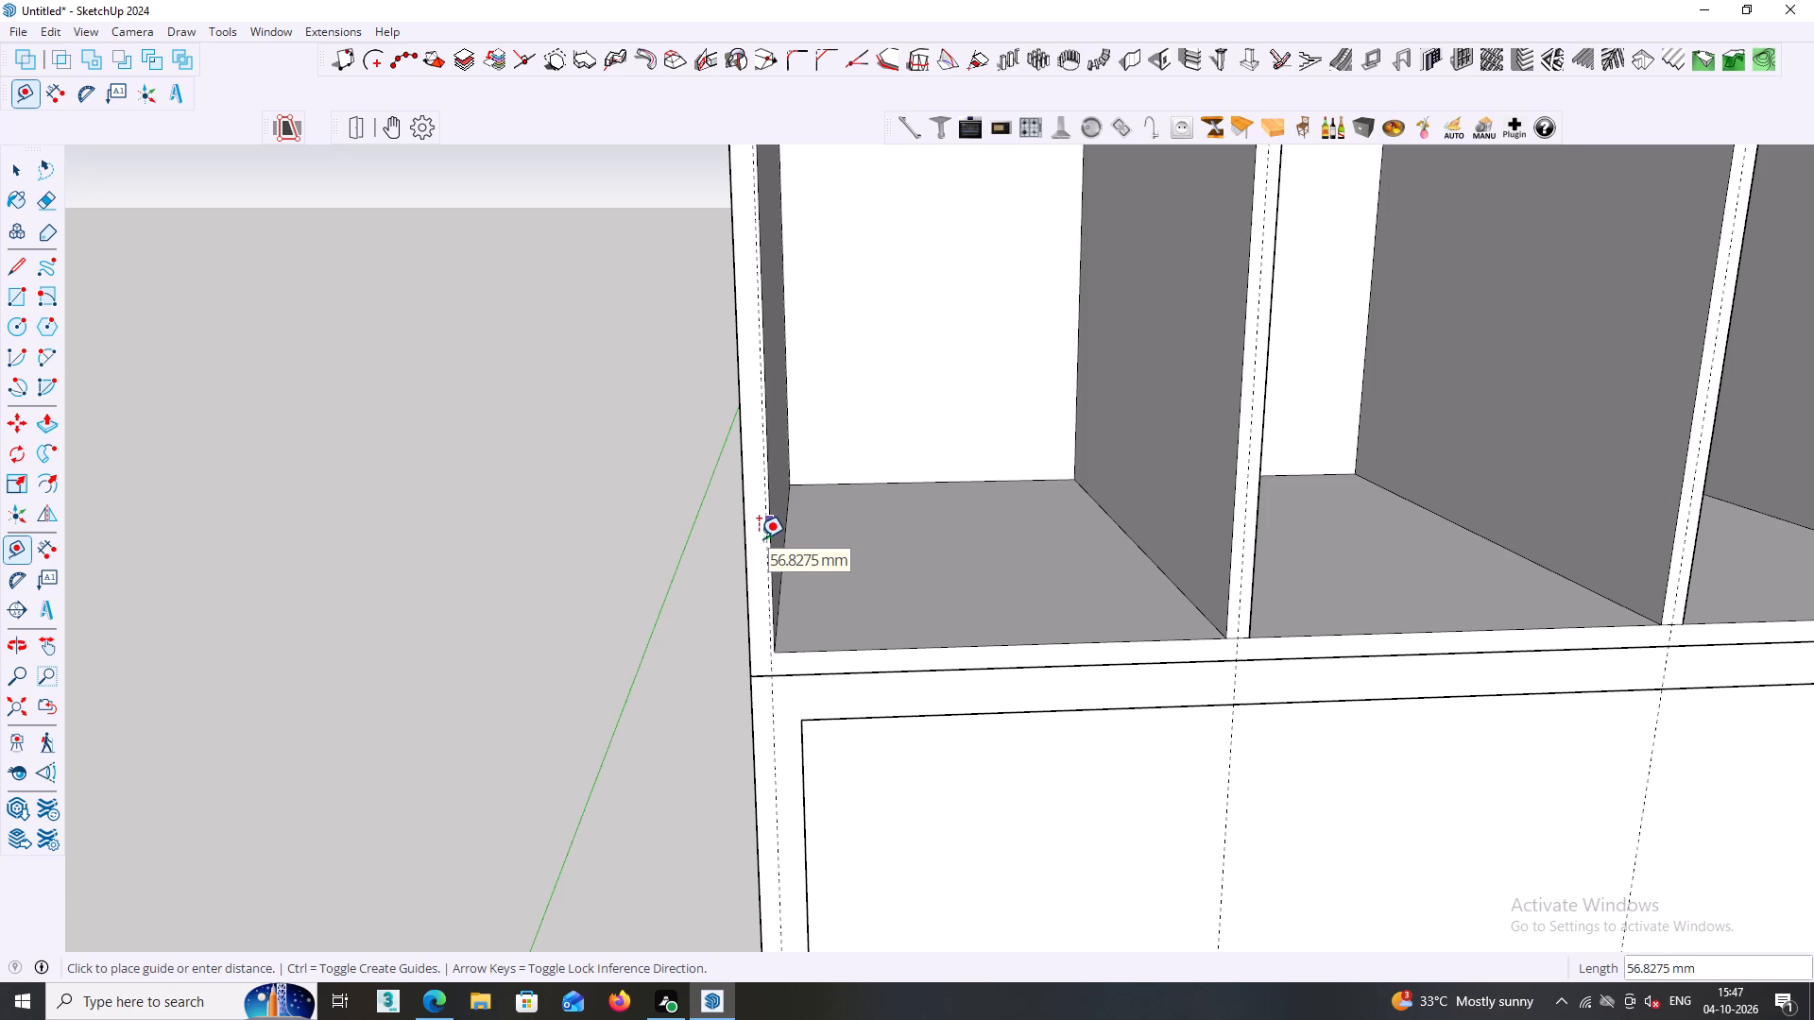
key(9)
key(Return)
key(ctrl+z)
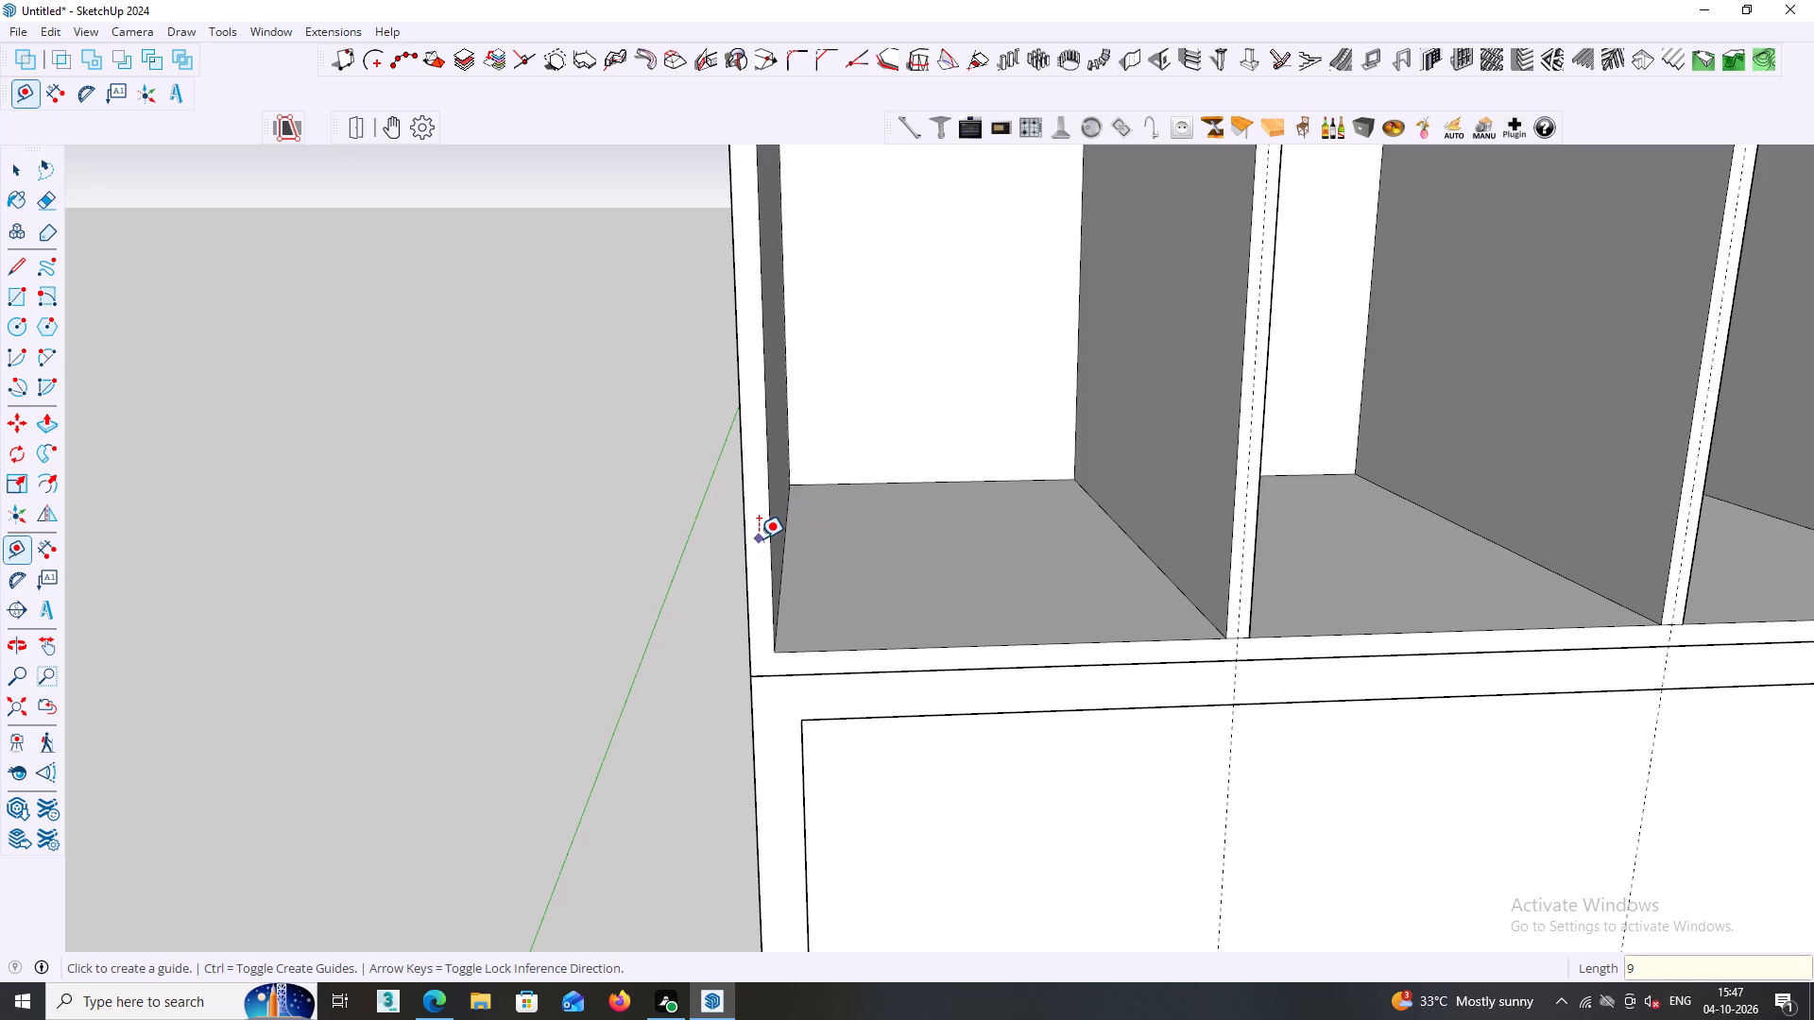
Place a vertical guide 9 mm from the inner front edge of the first bay's outer panel, along its centre.
click(767, 534)
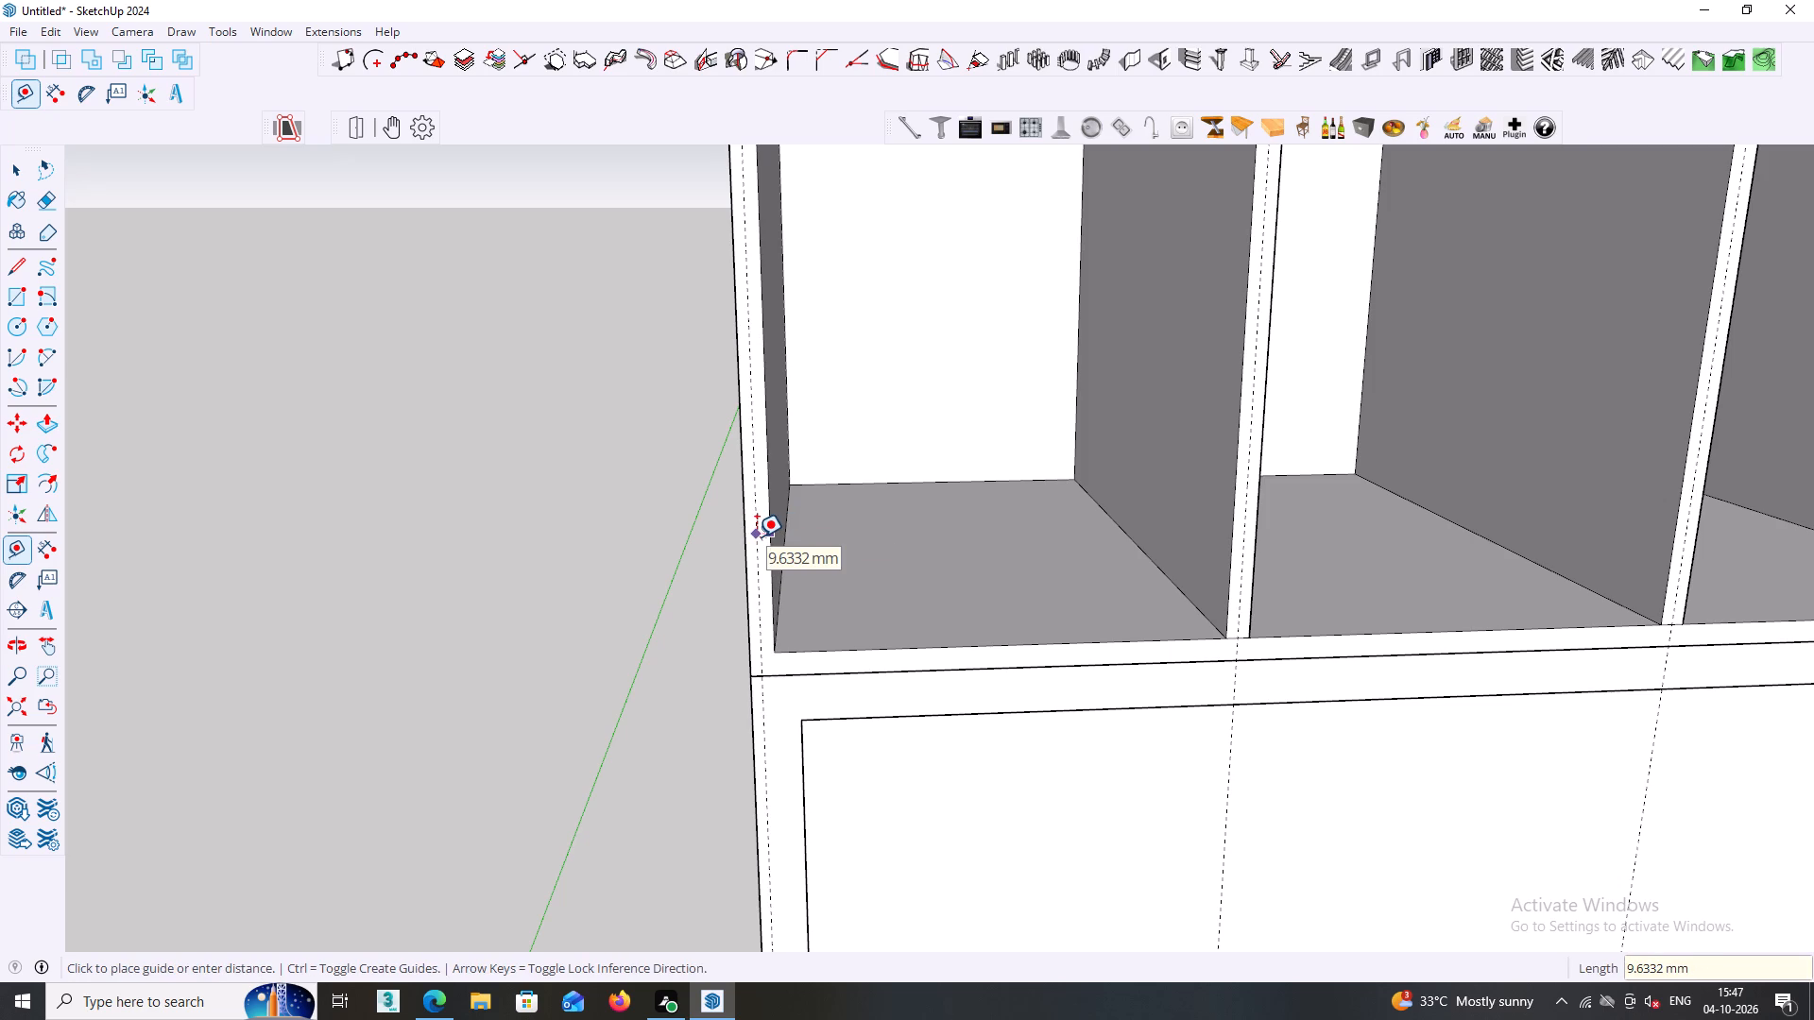
key(9)
key(Return)
key(space)
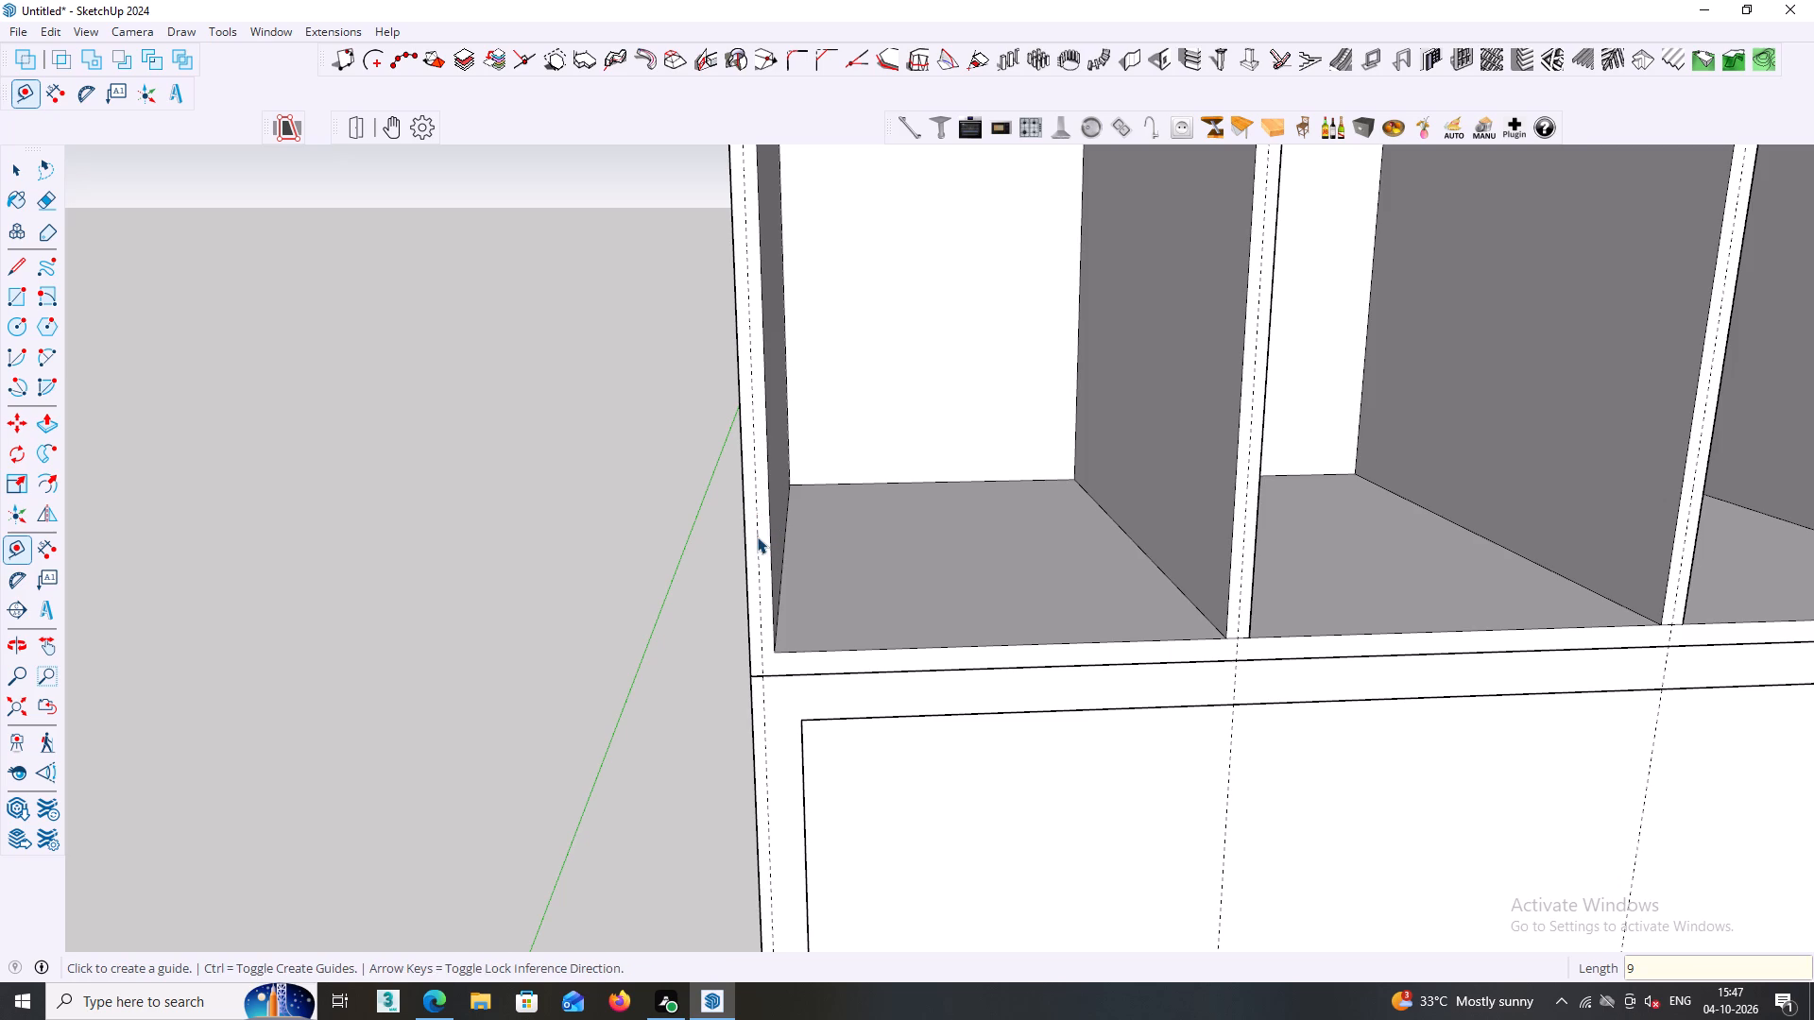
Measure the front thickness of the sixth bay's outer end panel without placing a guide.
scroll(757, 538, down, 6)
shift+middle_drag(782, 594, 705, 735)
shift+middle_drag(835, 596, 661, 579)
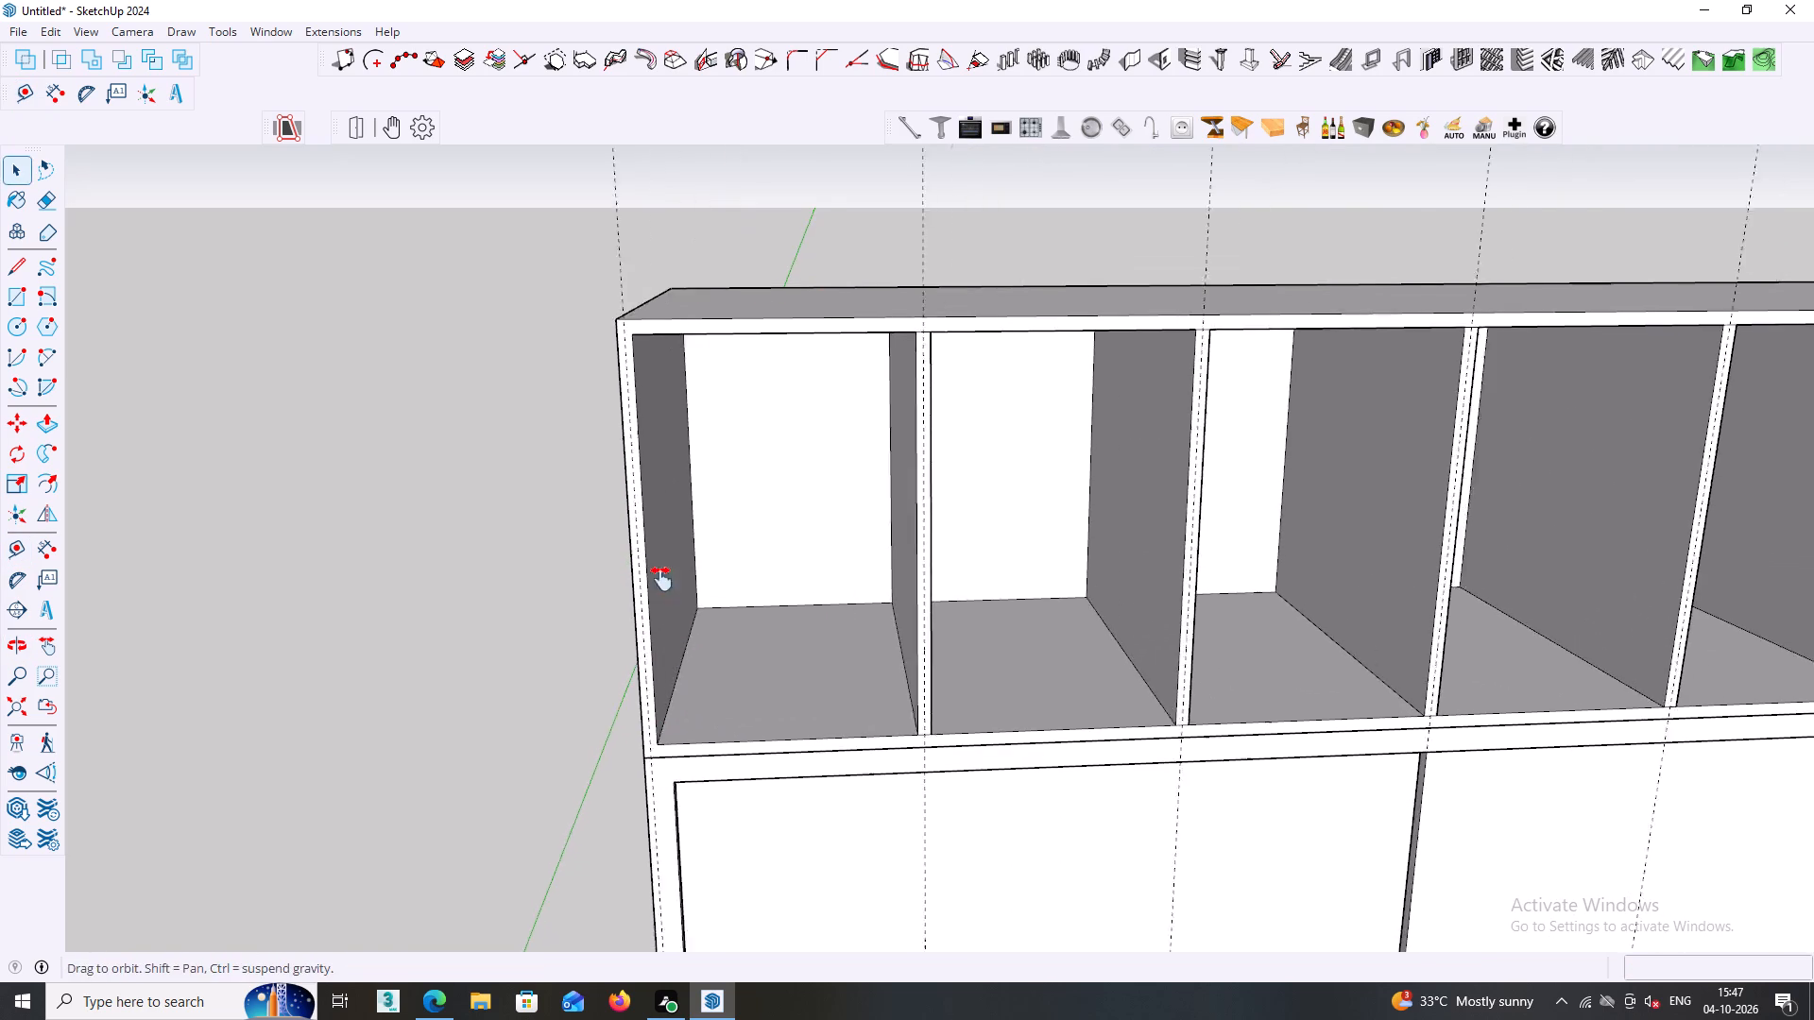
shift+middle_drag(661, 579, 640, 579)
shift+scroll(880, 533, down, 6)
shift+middle_click(880, 533)
shift+middle_click(899, 515)
shift+middle_drag(1243, 508, 861, 532)
scroll(1144, 507, up, 3)
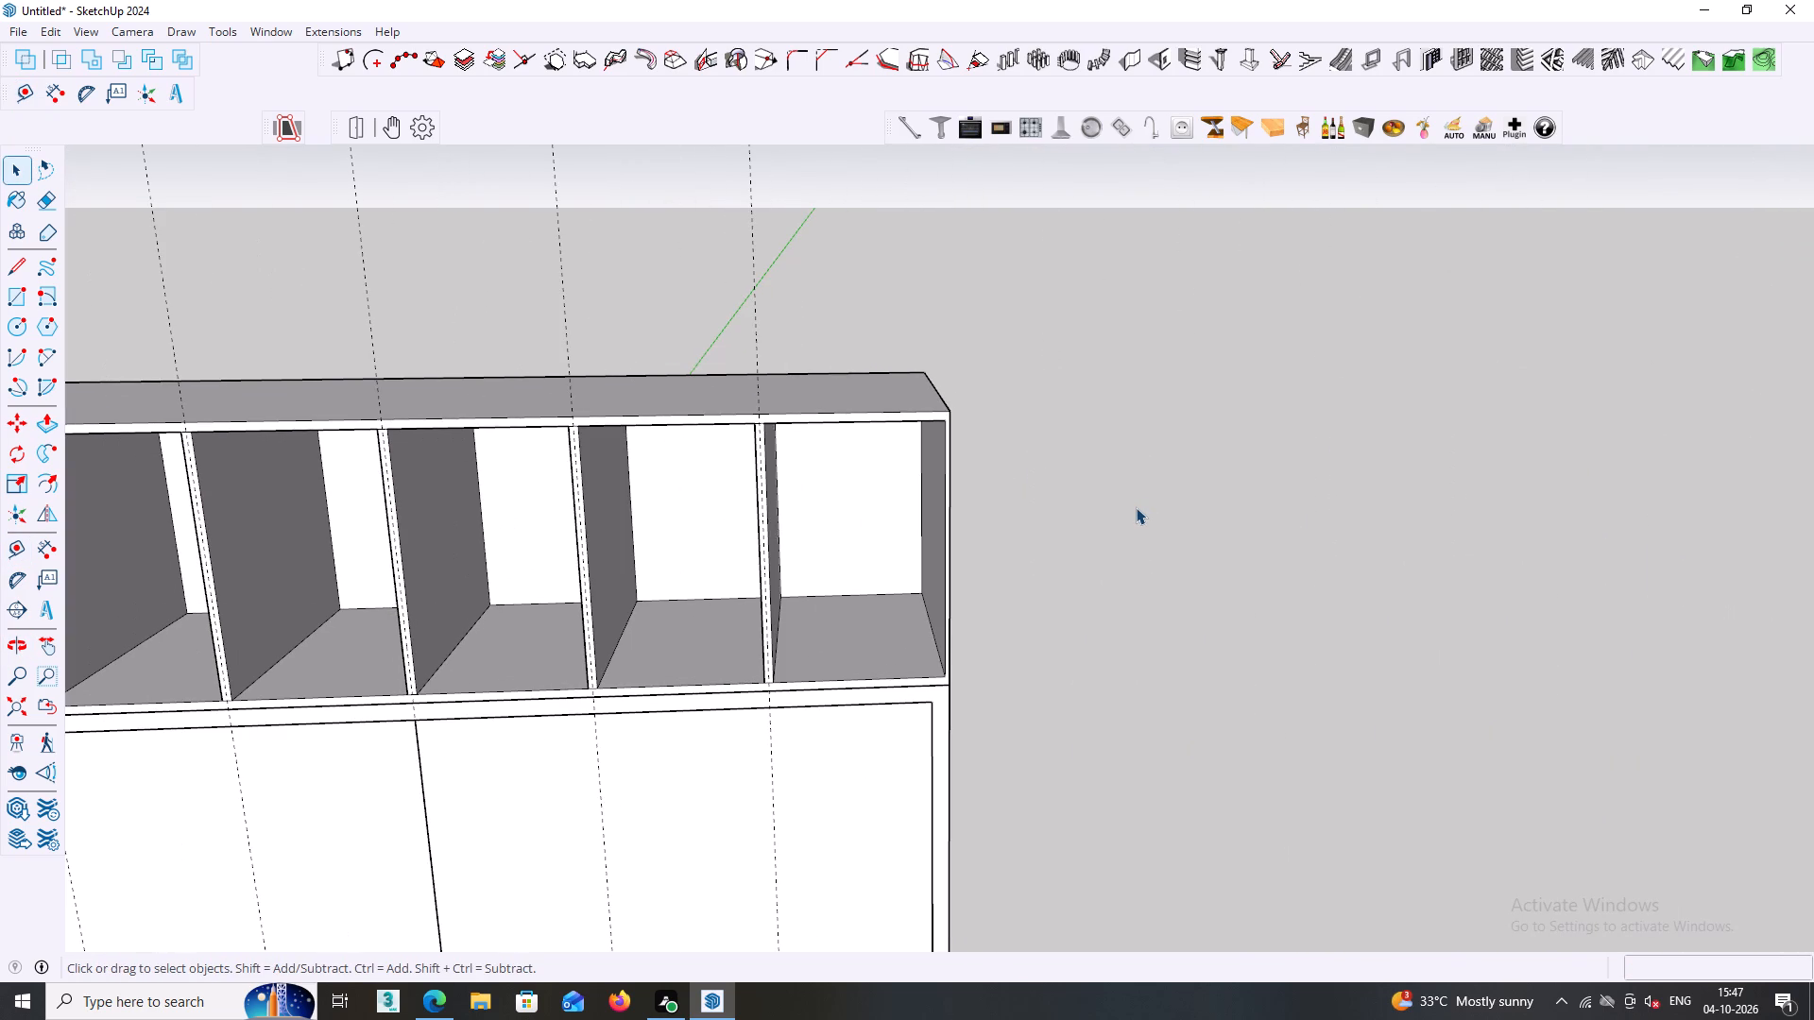
key(t)
scroll(999, 540, up, 9)
scroll(906, 567, up, 1)
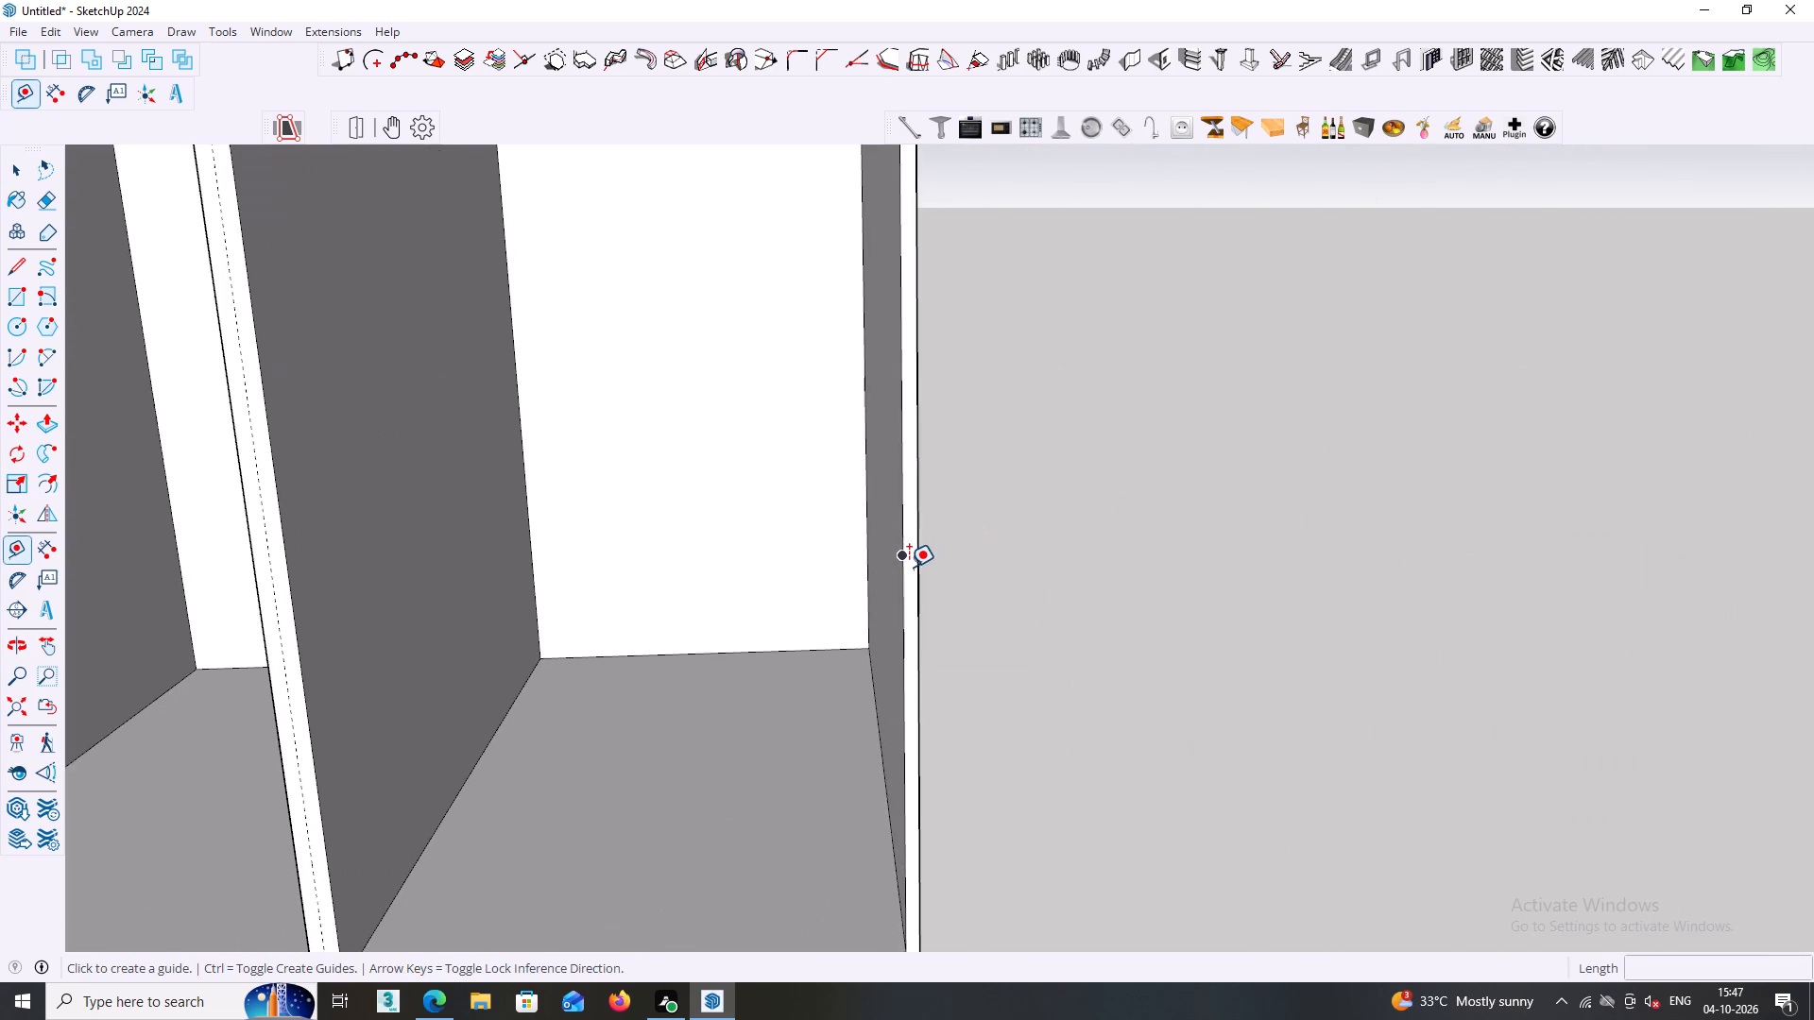
scroll(910, 565, up, 3)
click(902, 556)
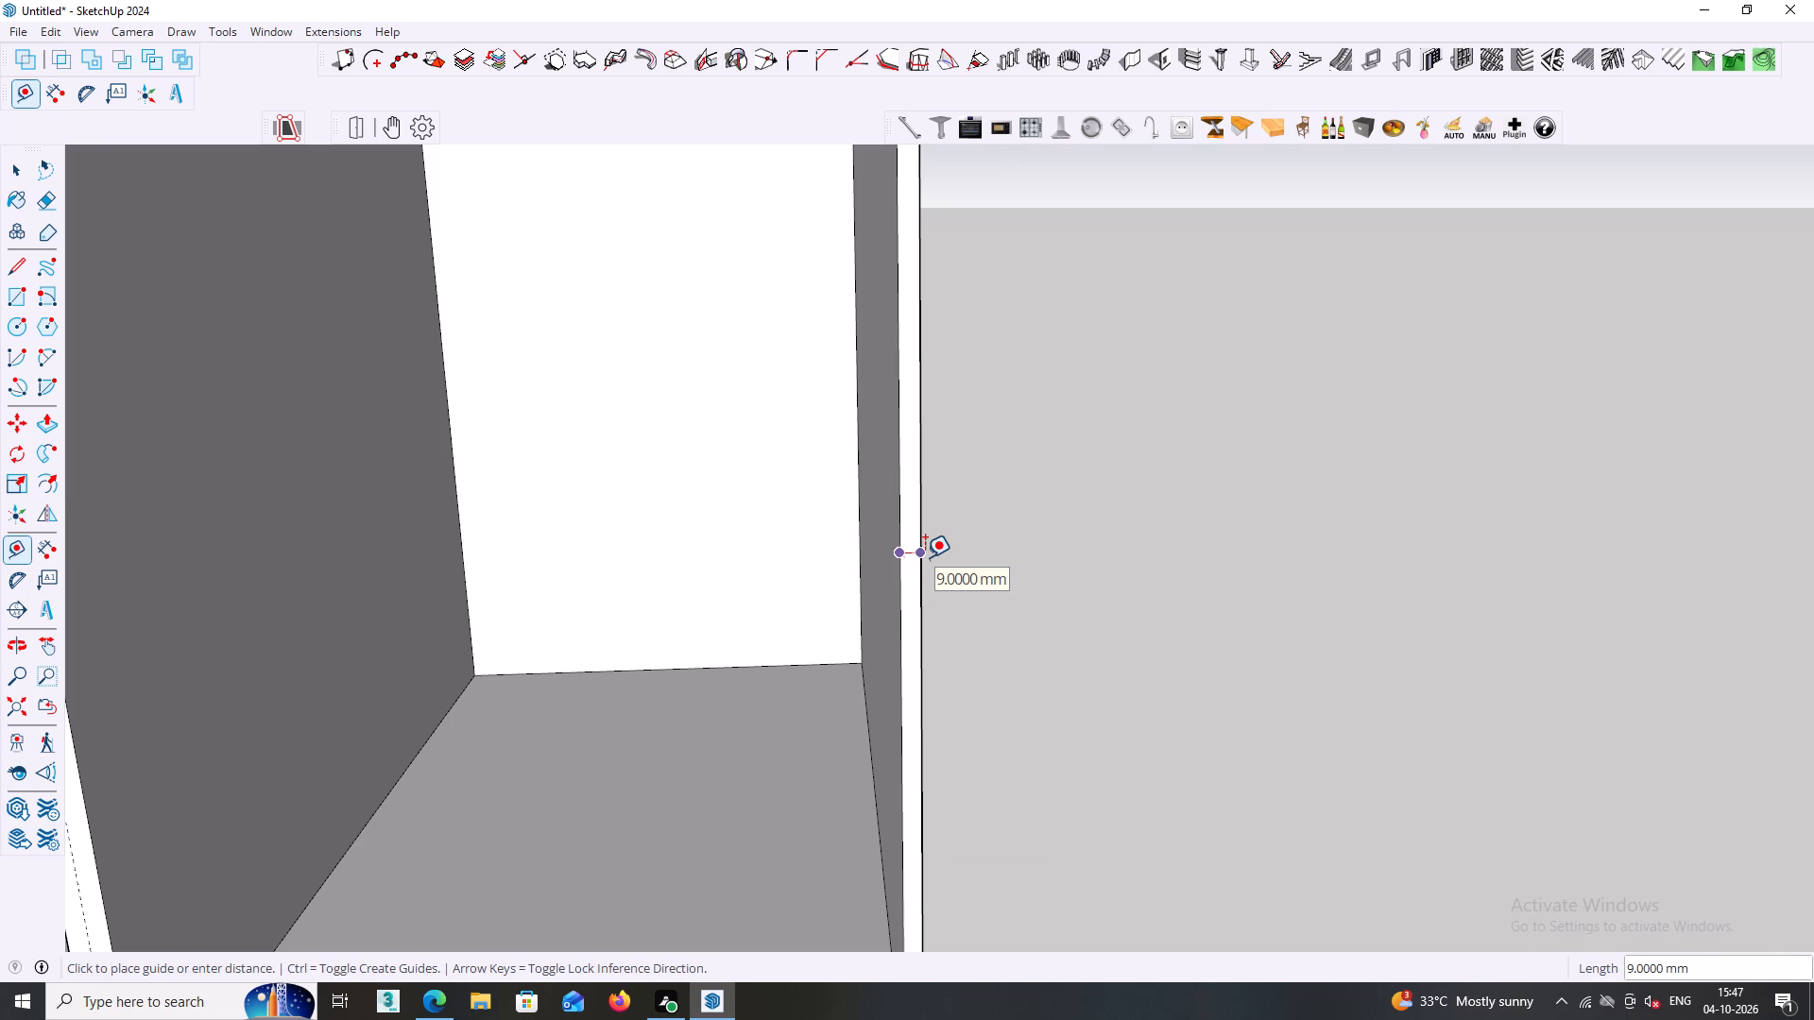
key(Escape)
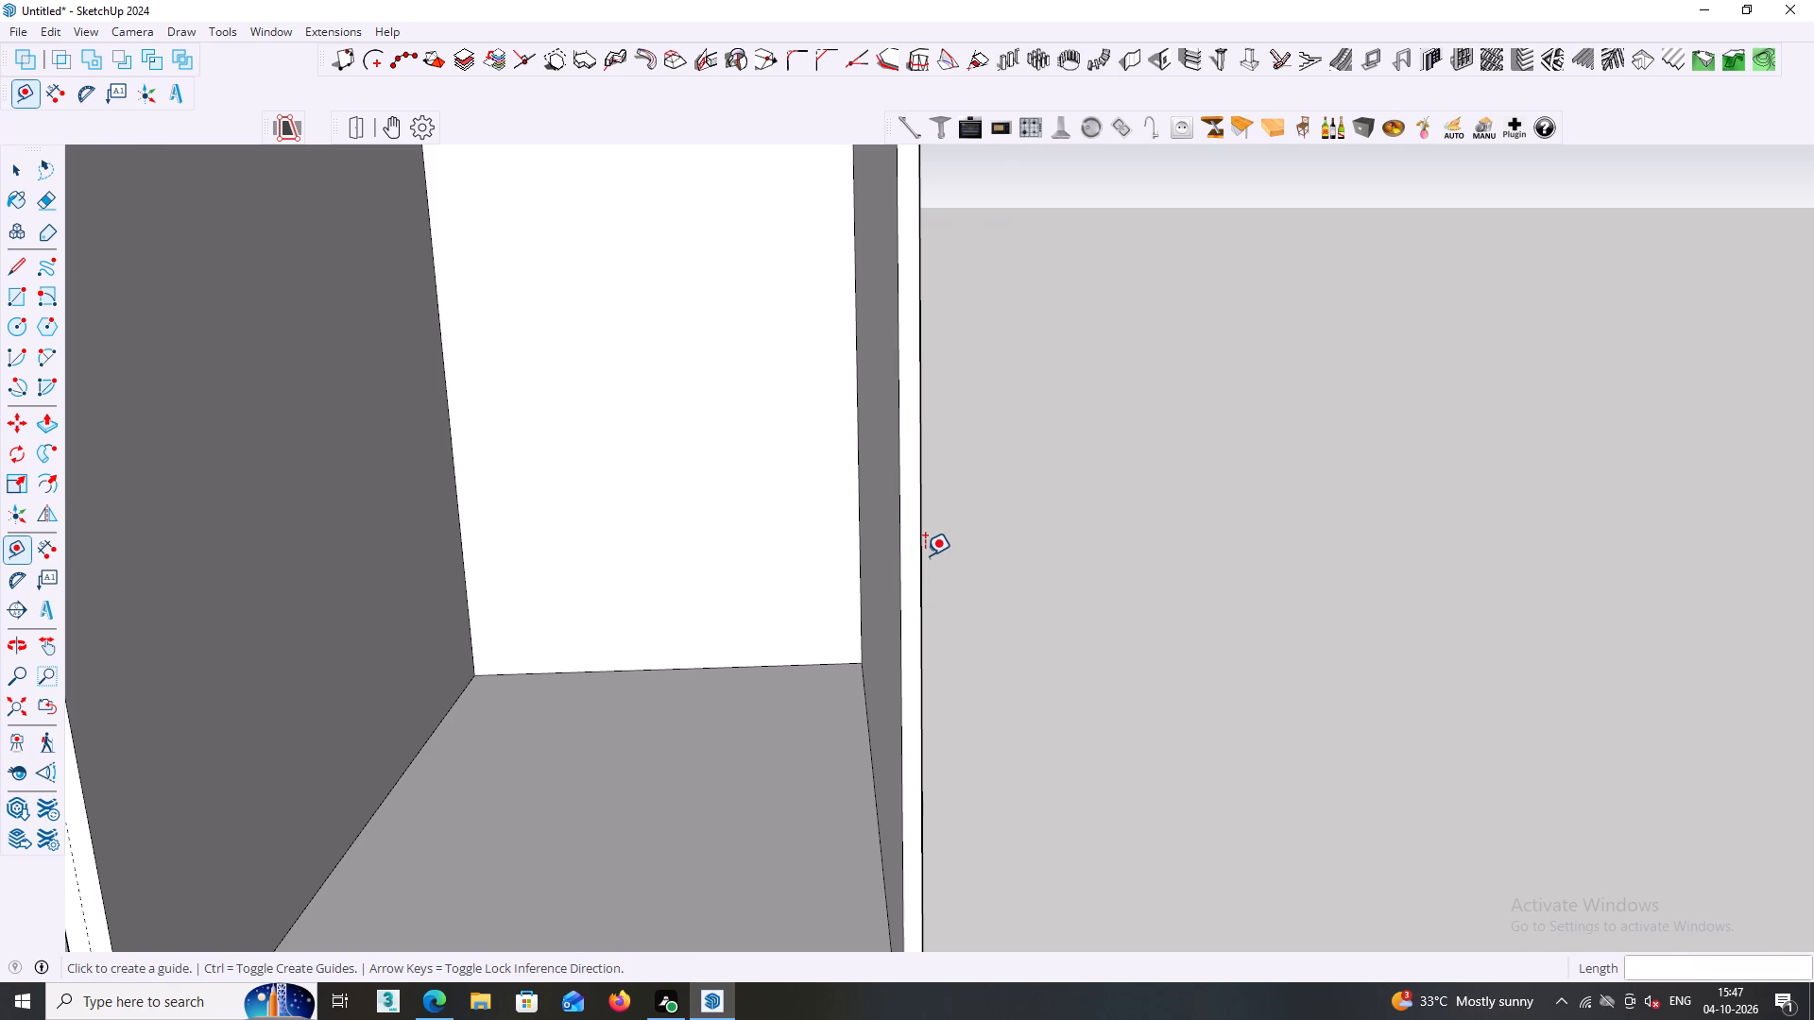
Measure the front thickness of the first bay's outer panel for comparison, without placing a guide.
scroll(925, 555, down, 14)
middle_click(976, 589)
middle_click(984, 589)
middle_drag(988, 603, 1030, 602)
middle_drag(1030, 602, 1469, 574)
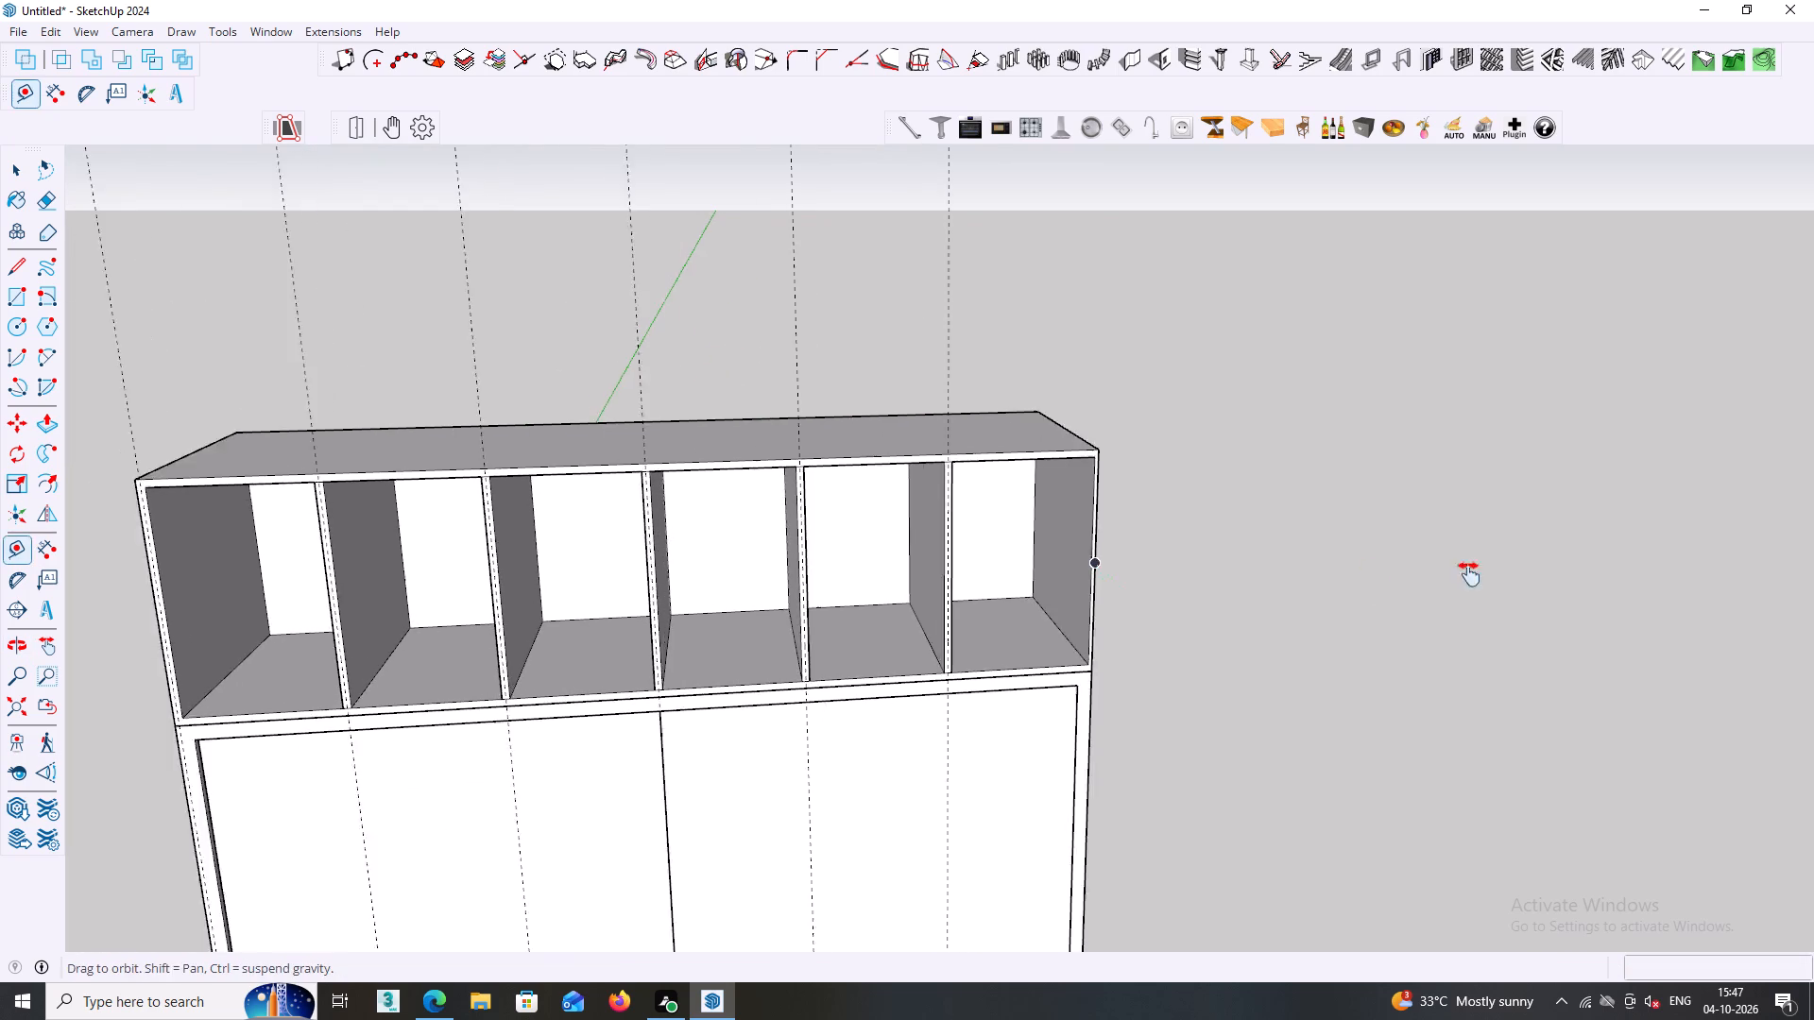
middle_drag(1469, 574, 1669, 545)
scroll(771, 601, up, 9)
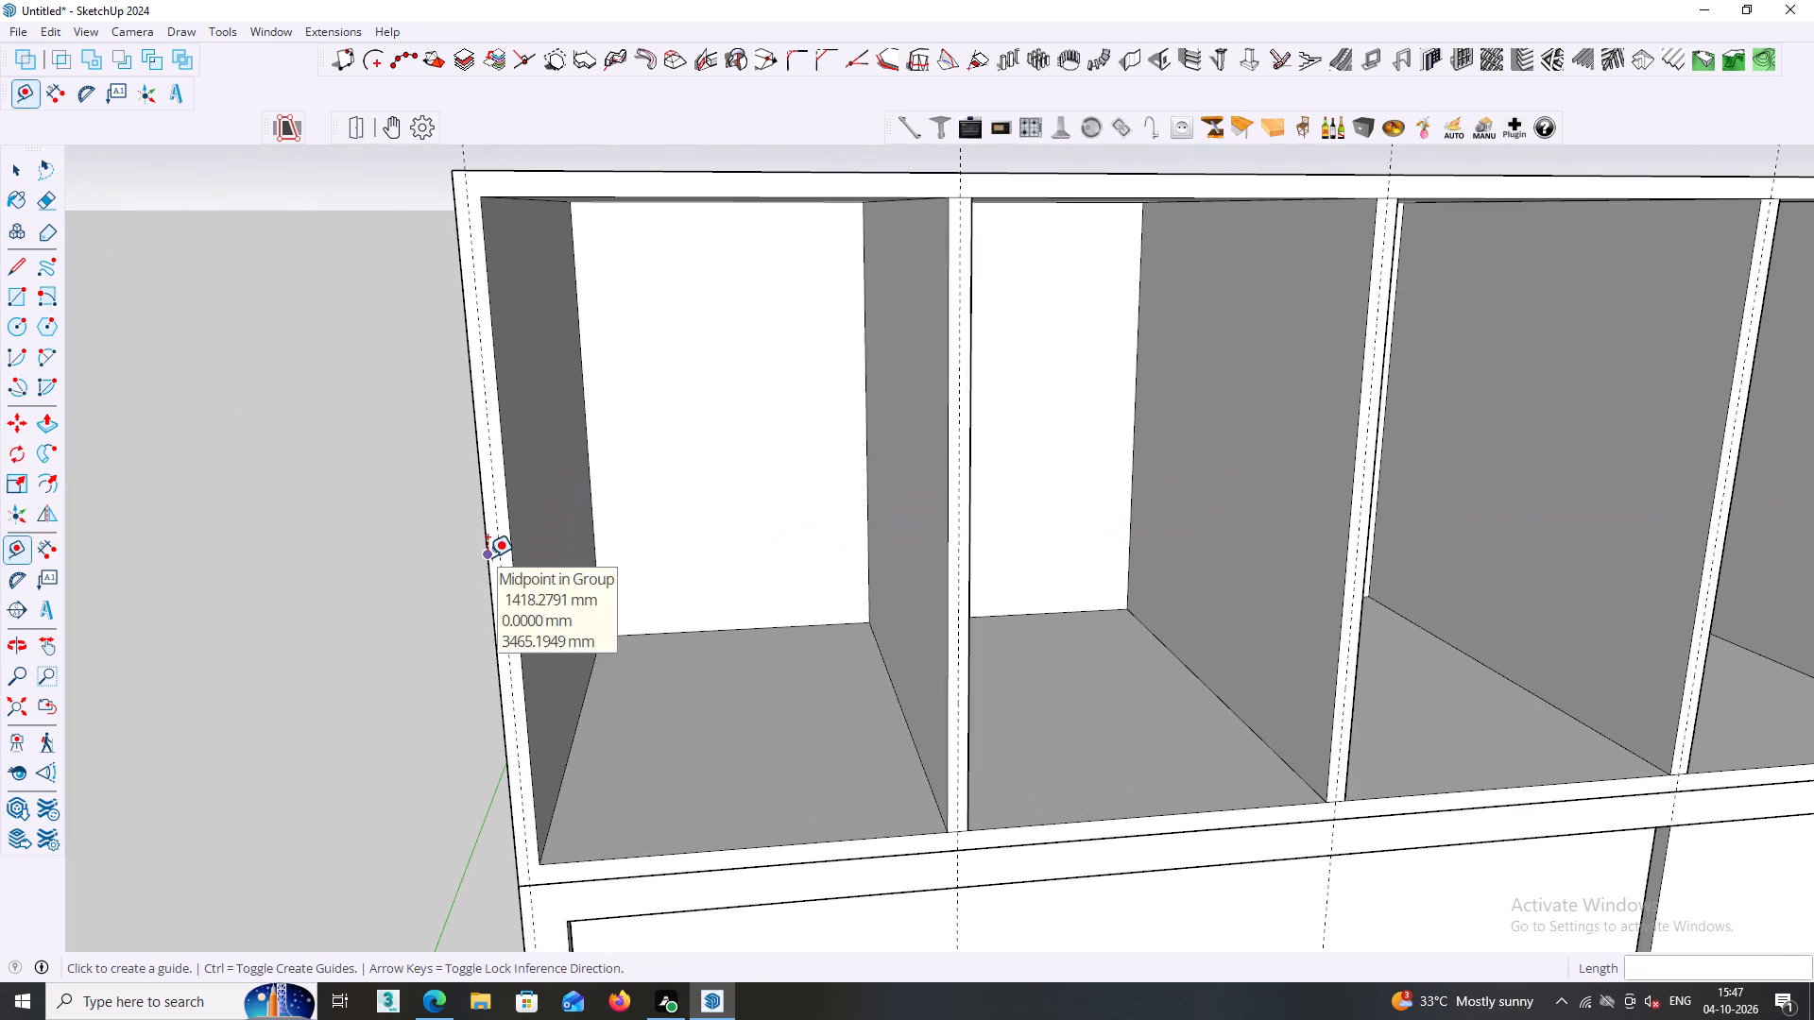
click(488, 557)
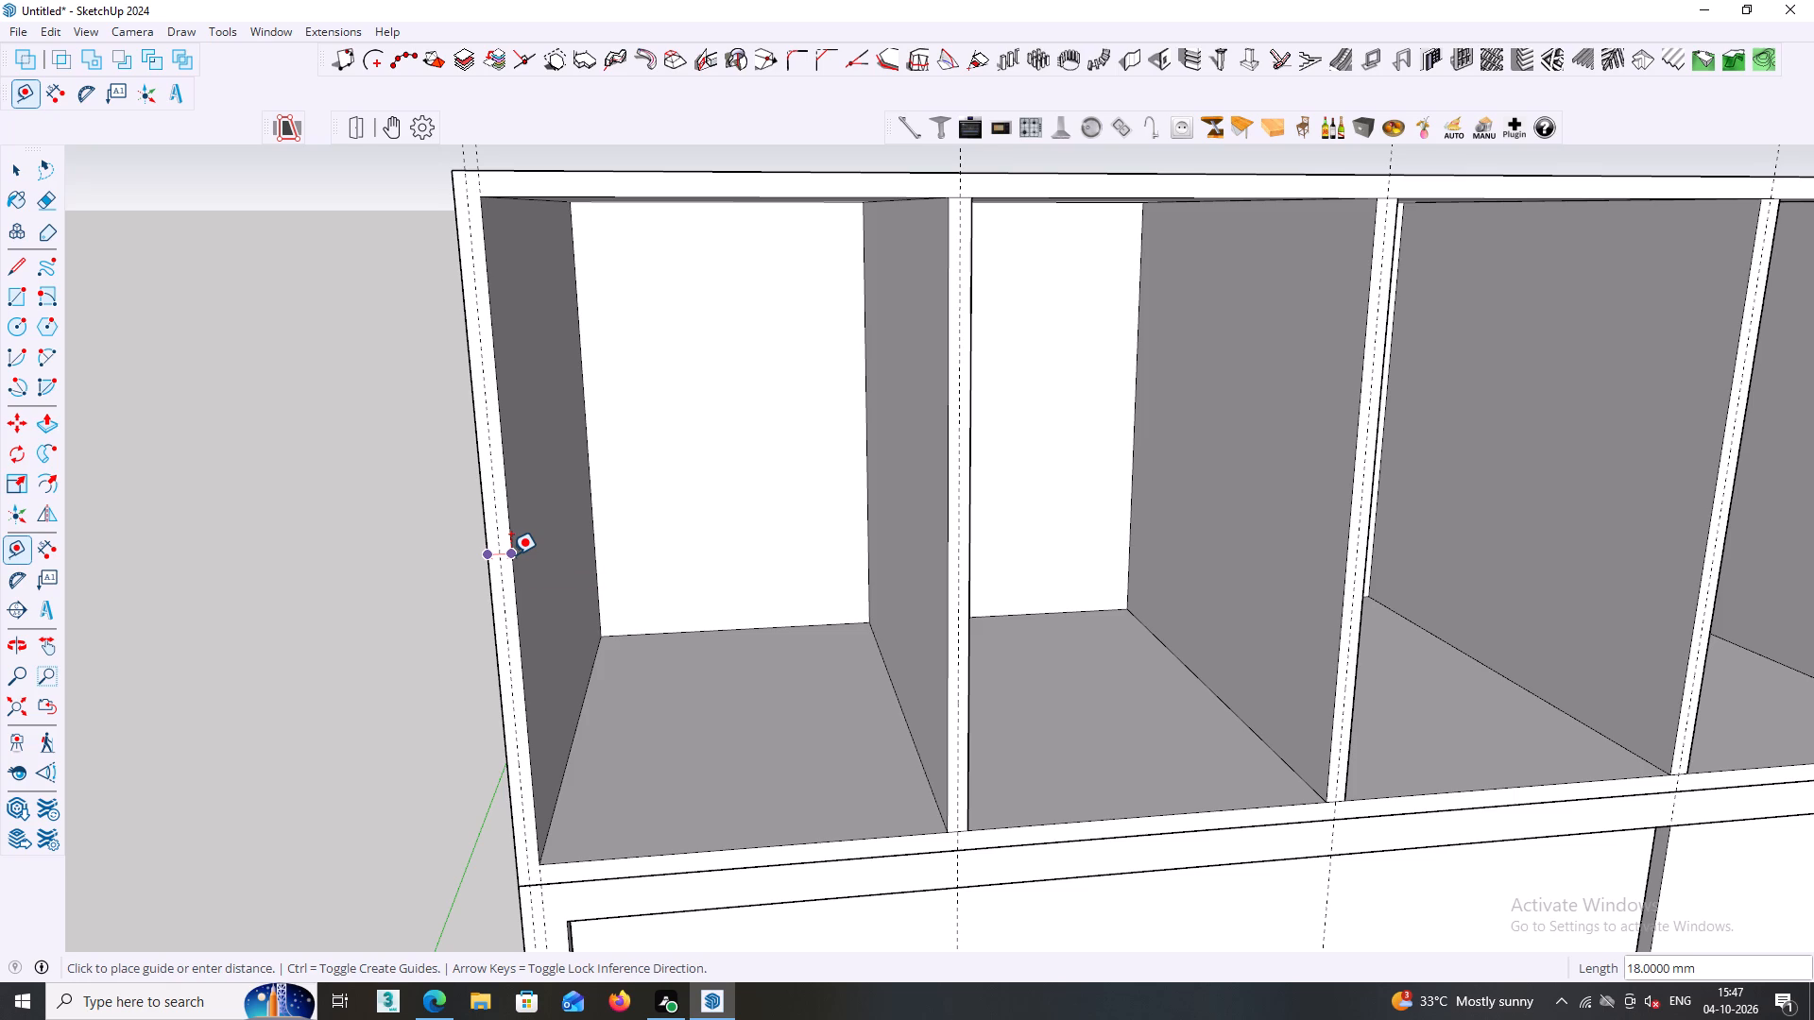
key(Escape)
middle_click(513, 556)
scroll(513, 556, down, 7)
key(space)
Inside the loft group, push the inner face of the sixth bay's outer panel 9 mm into the bay, thickening the panel.
shift+middle_drag(865, 646, 551, 648)
shift+middle_drag(903, 608, 633, 576)
middle_drag(1072, 539, 988, 538)
middle_drag(1056, 538, 935, 535)
middle_drag(984, 532, 1179, 522)
scroll(1113, 491, up, 2)
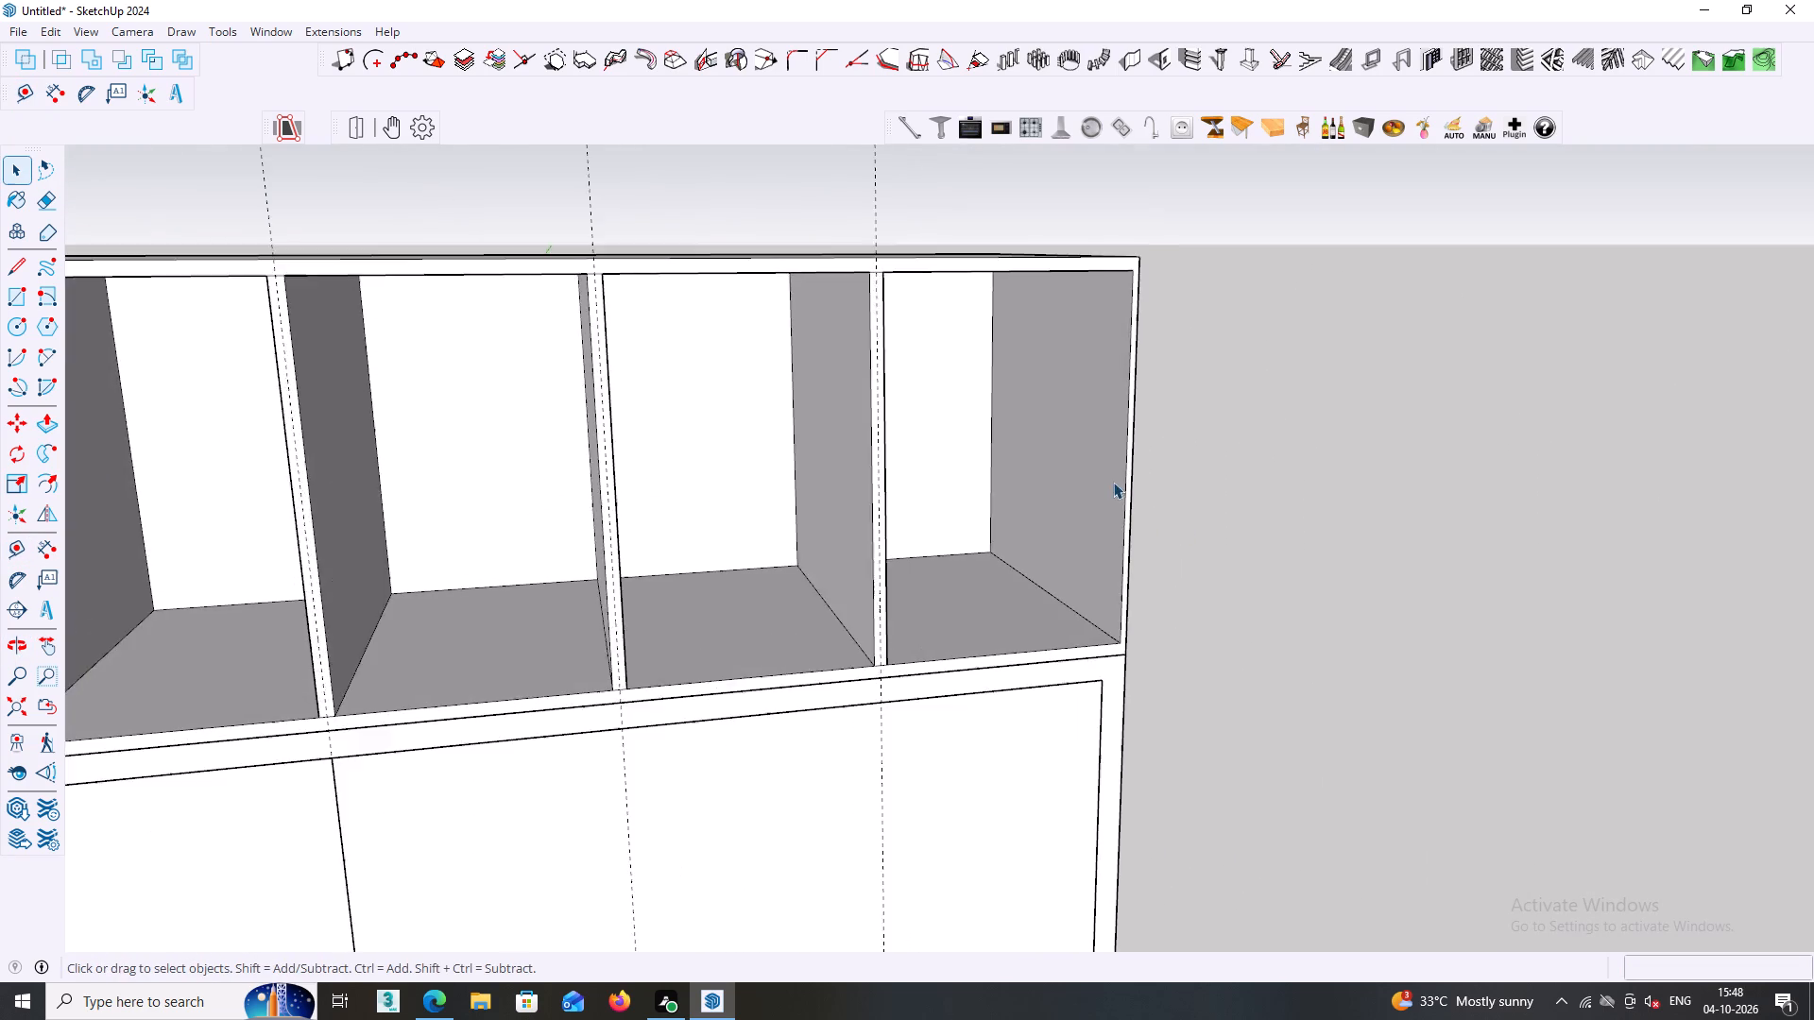
scroll(1113, 482, up, 3)
click(1122, 481)
triple_click(1122, 481)
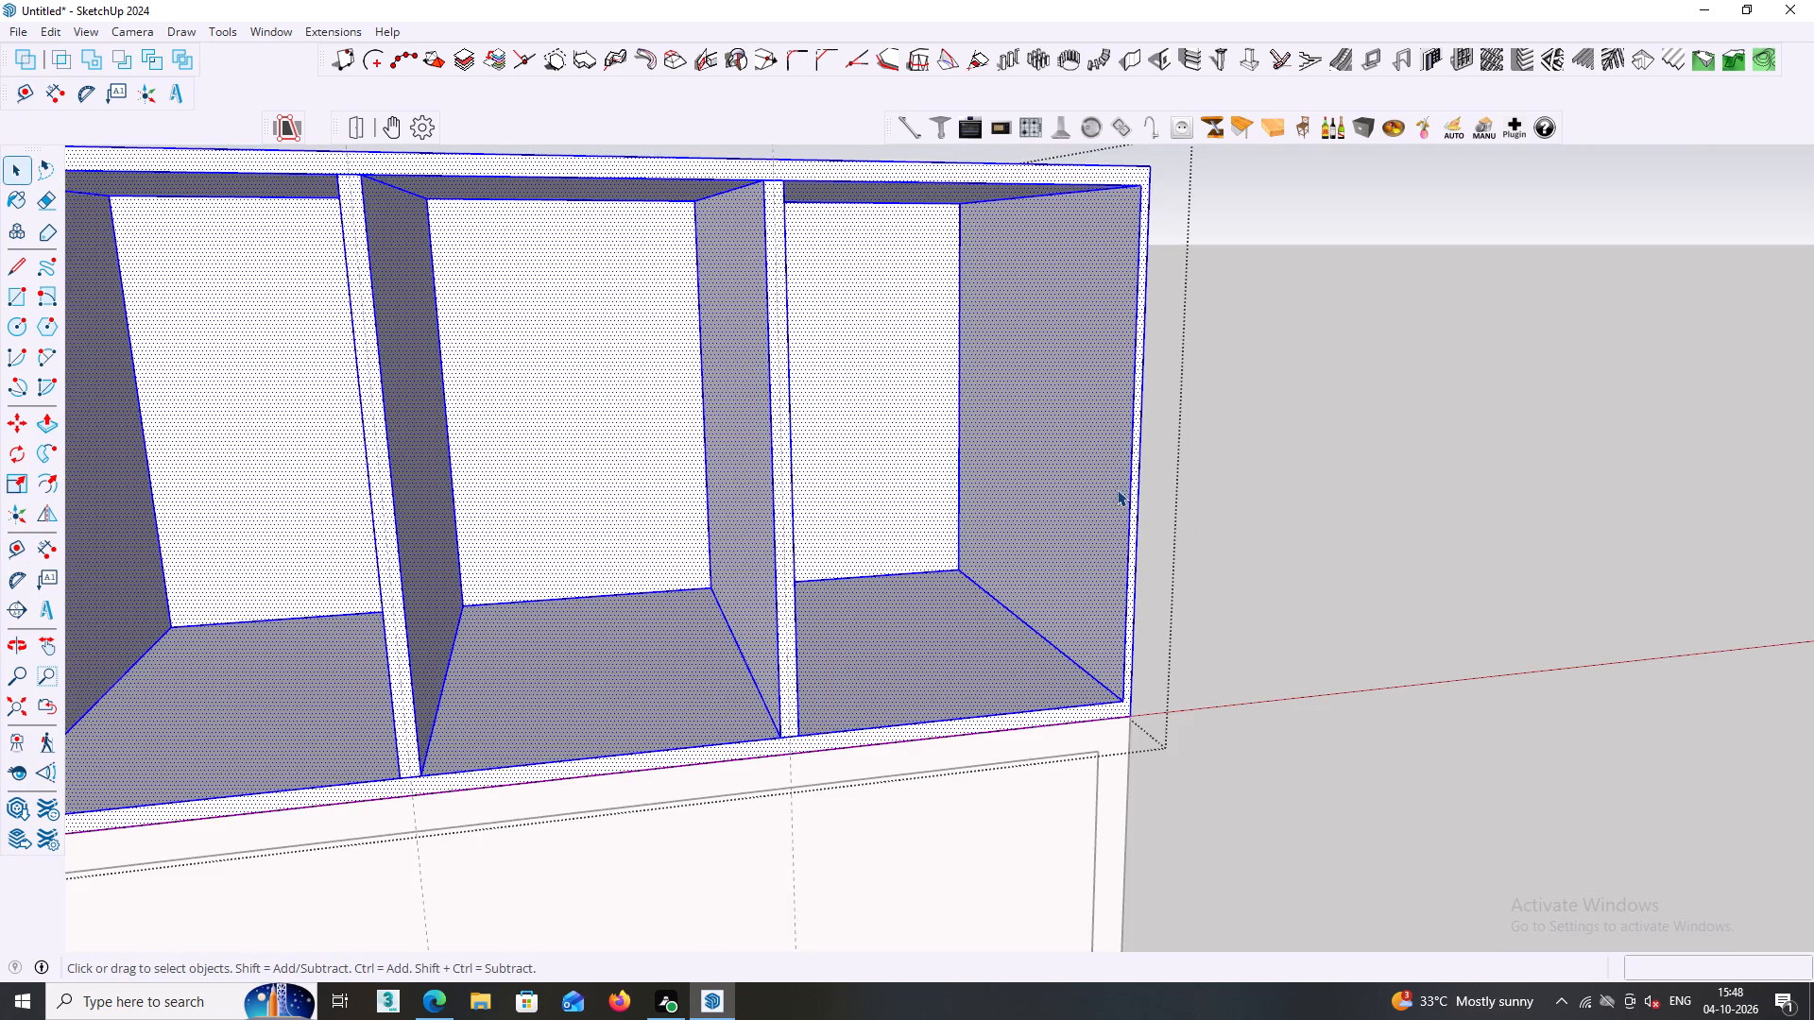
click(1117, 489)
click(1104, 498)
key(p)
click(1104, 498)
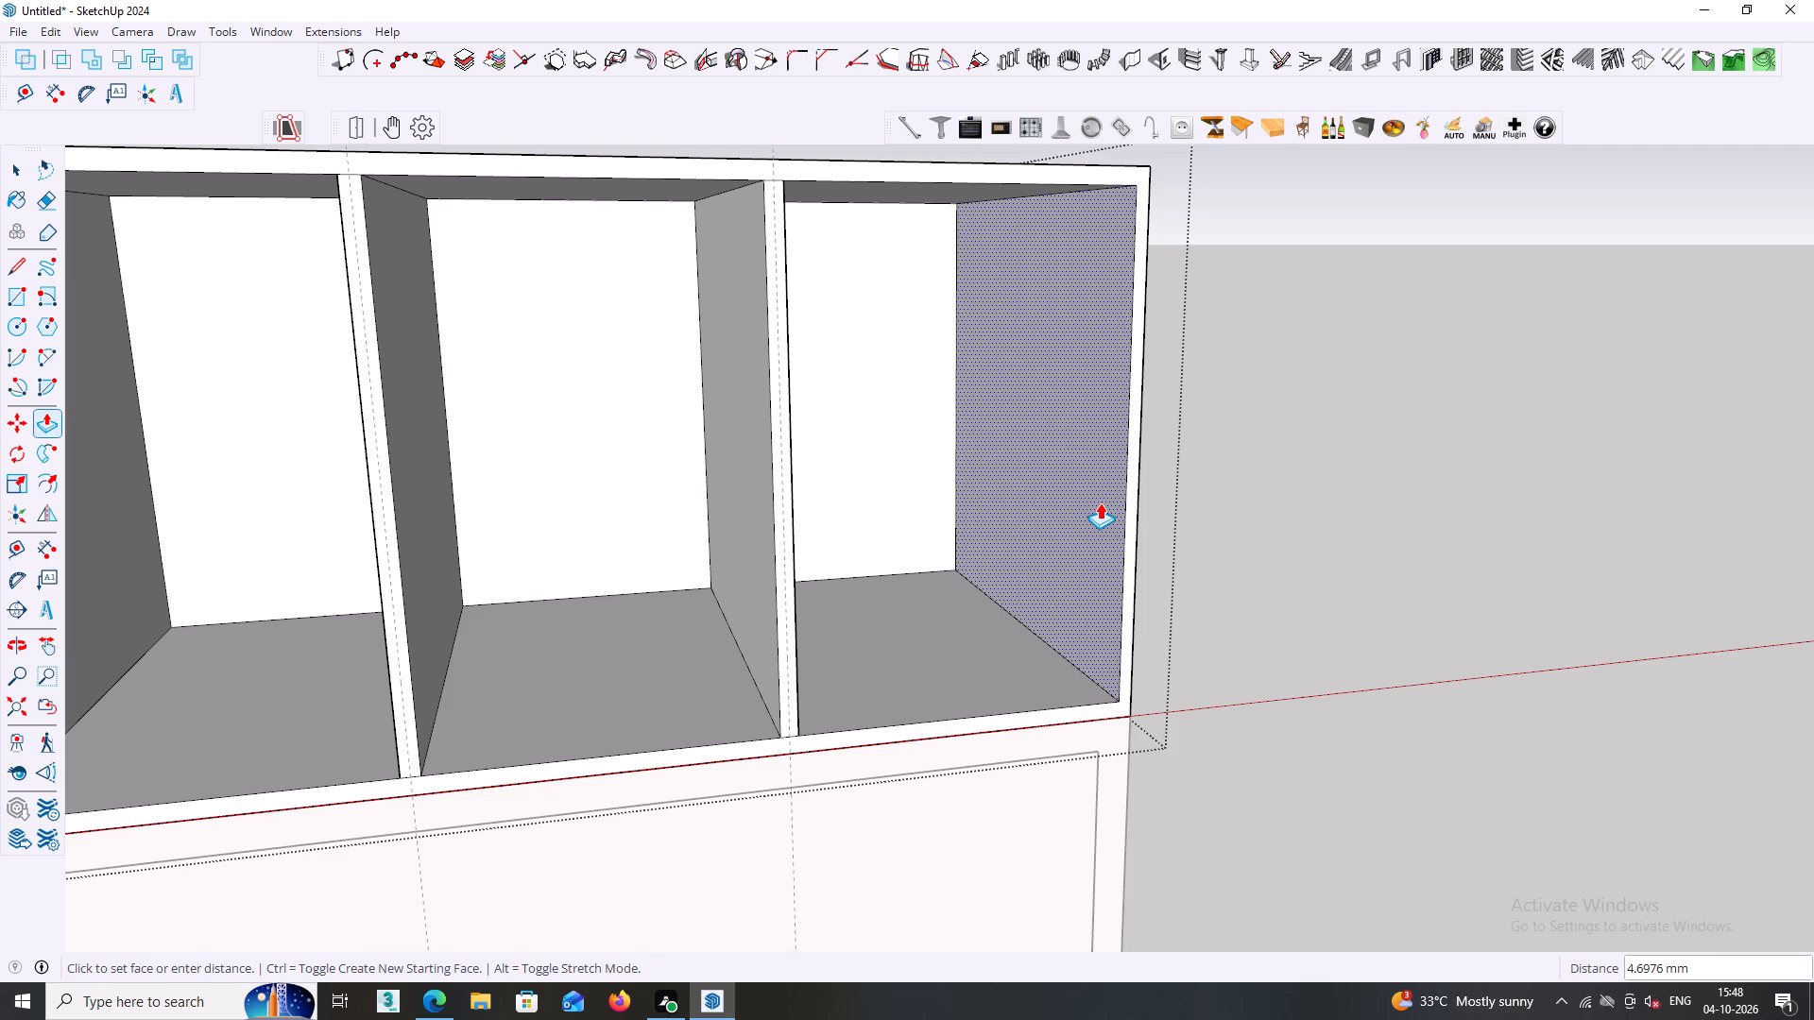
key(9)
key(Return)
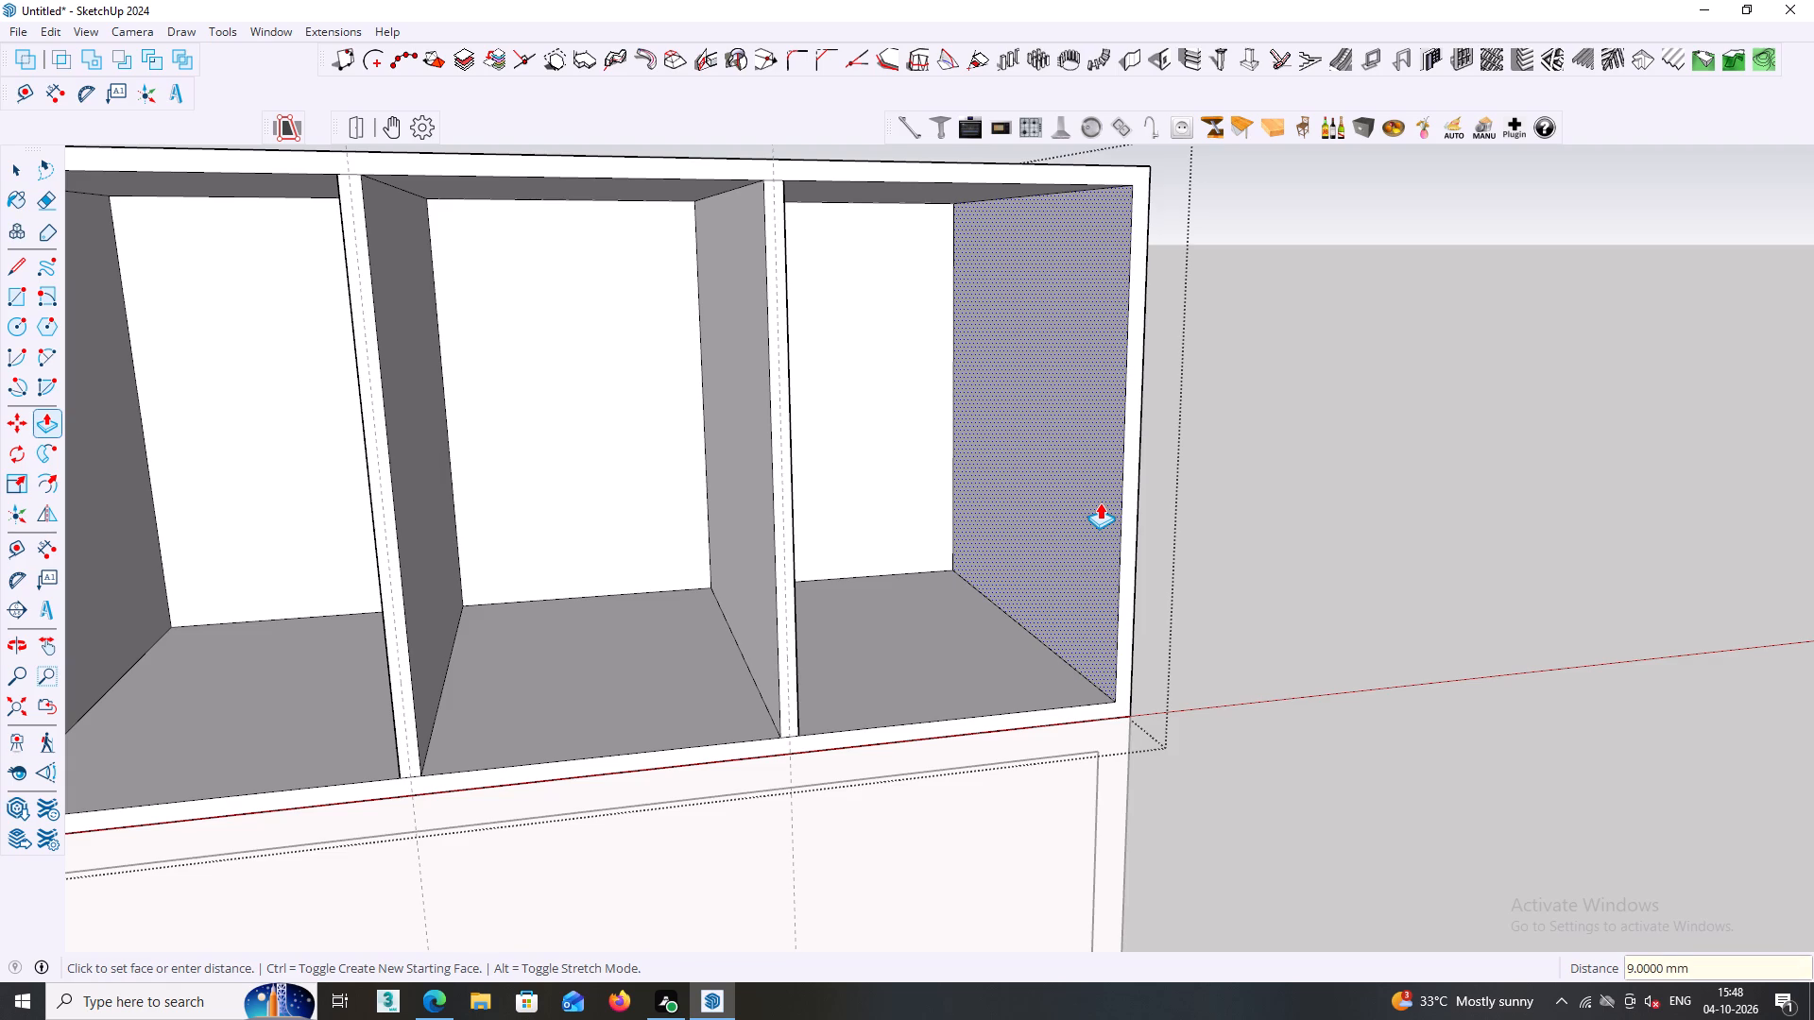
key(space)
click(1310, 435)
Place a vertical guide 9 mm in from the outer front edge of the sixth bay's end panel, along its centre.
middle_drag(1305, 439, 1295, 450)
scroll(1298, 446, down, 4)
middle_drag(1283, 466, 1238, 547)
middle_click(1240, 547)
key(t)
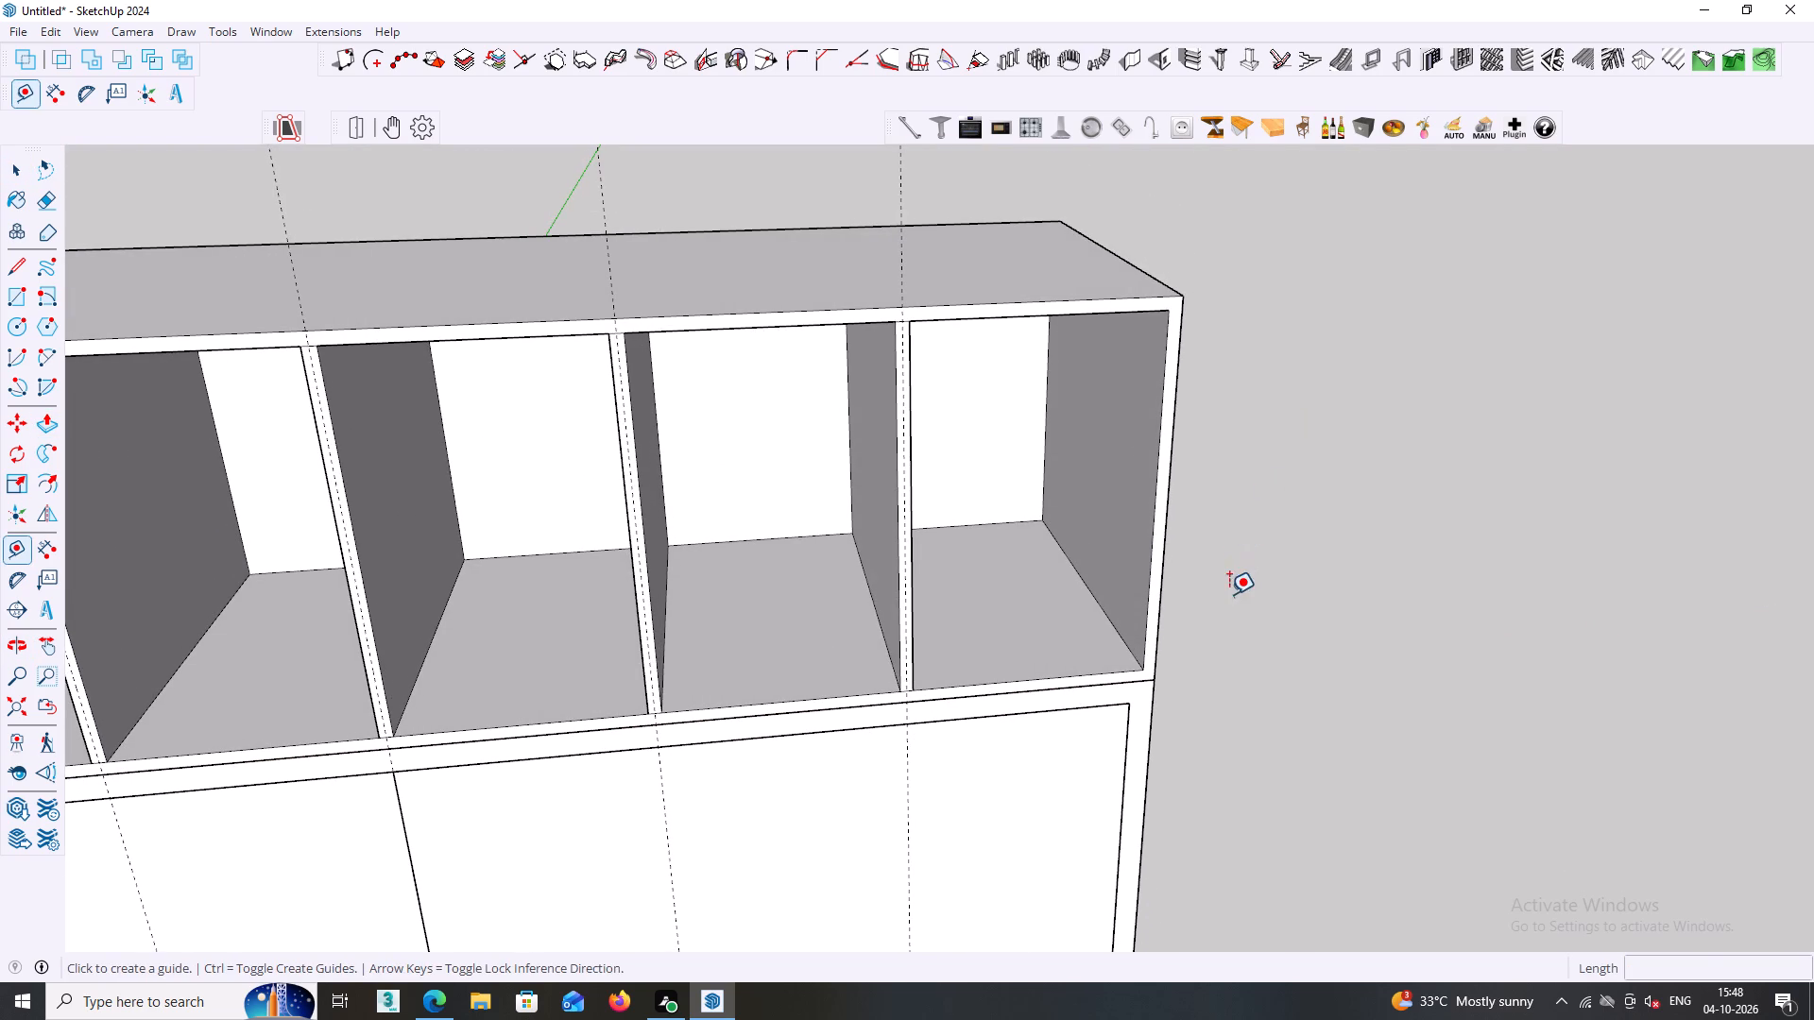
scroll(1229, 594, up, 2)
middle_drag(1141, 645, 1144, 613)
scroll(1141, 610, up, 2)
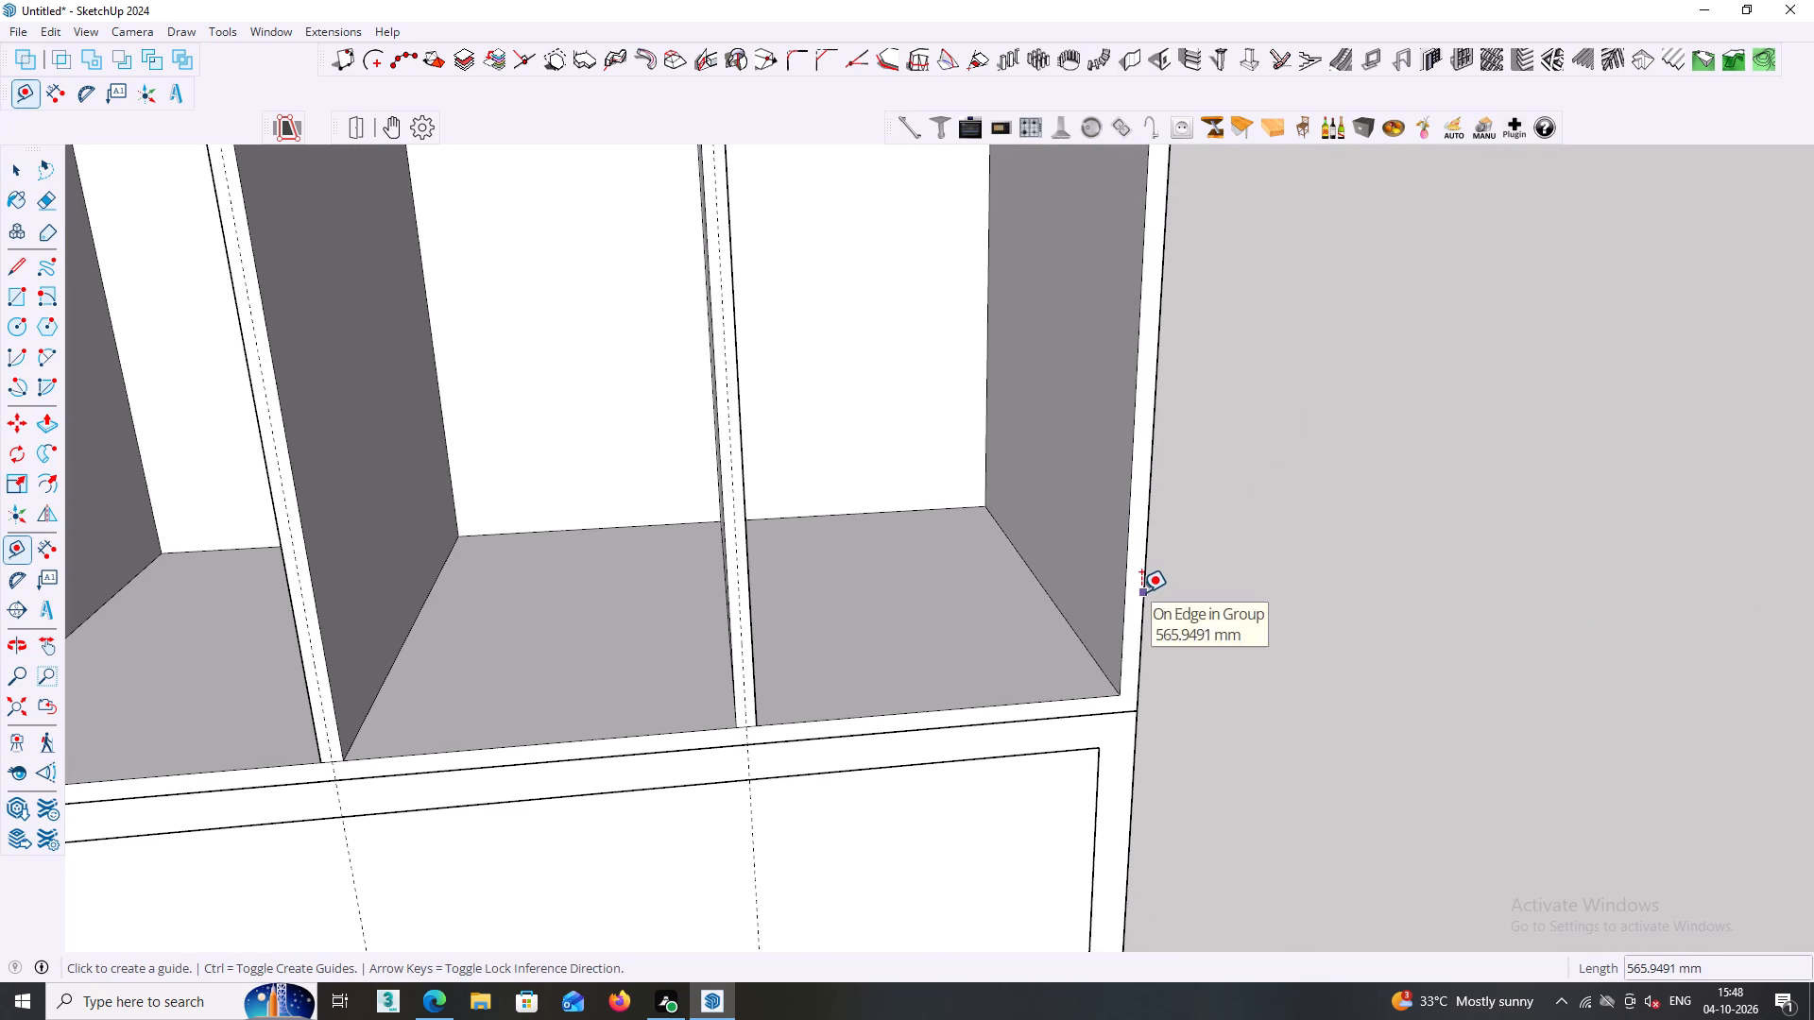
click(1141, 592)
scroll(1131, 601, up, 3)
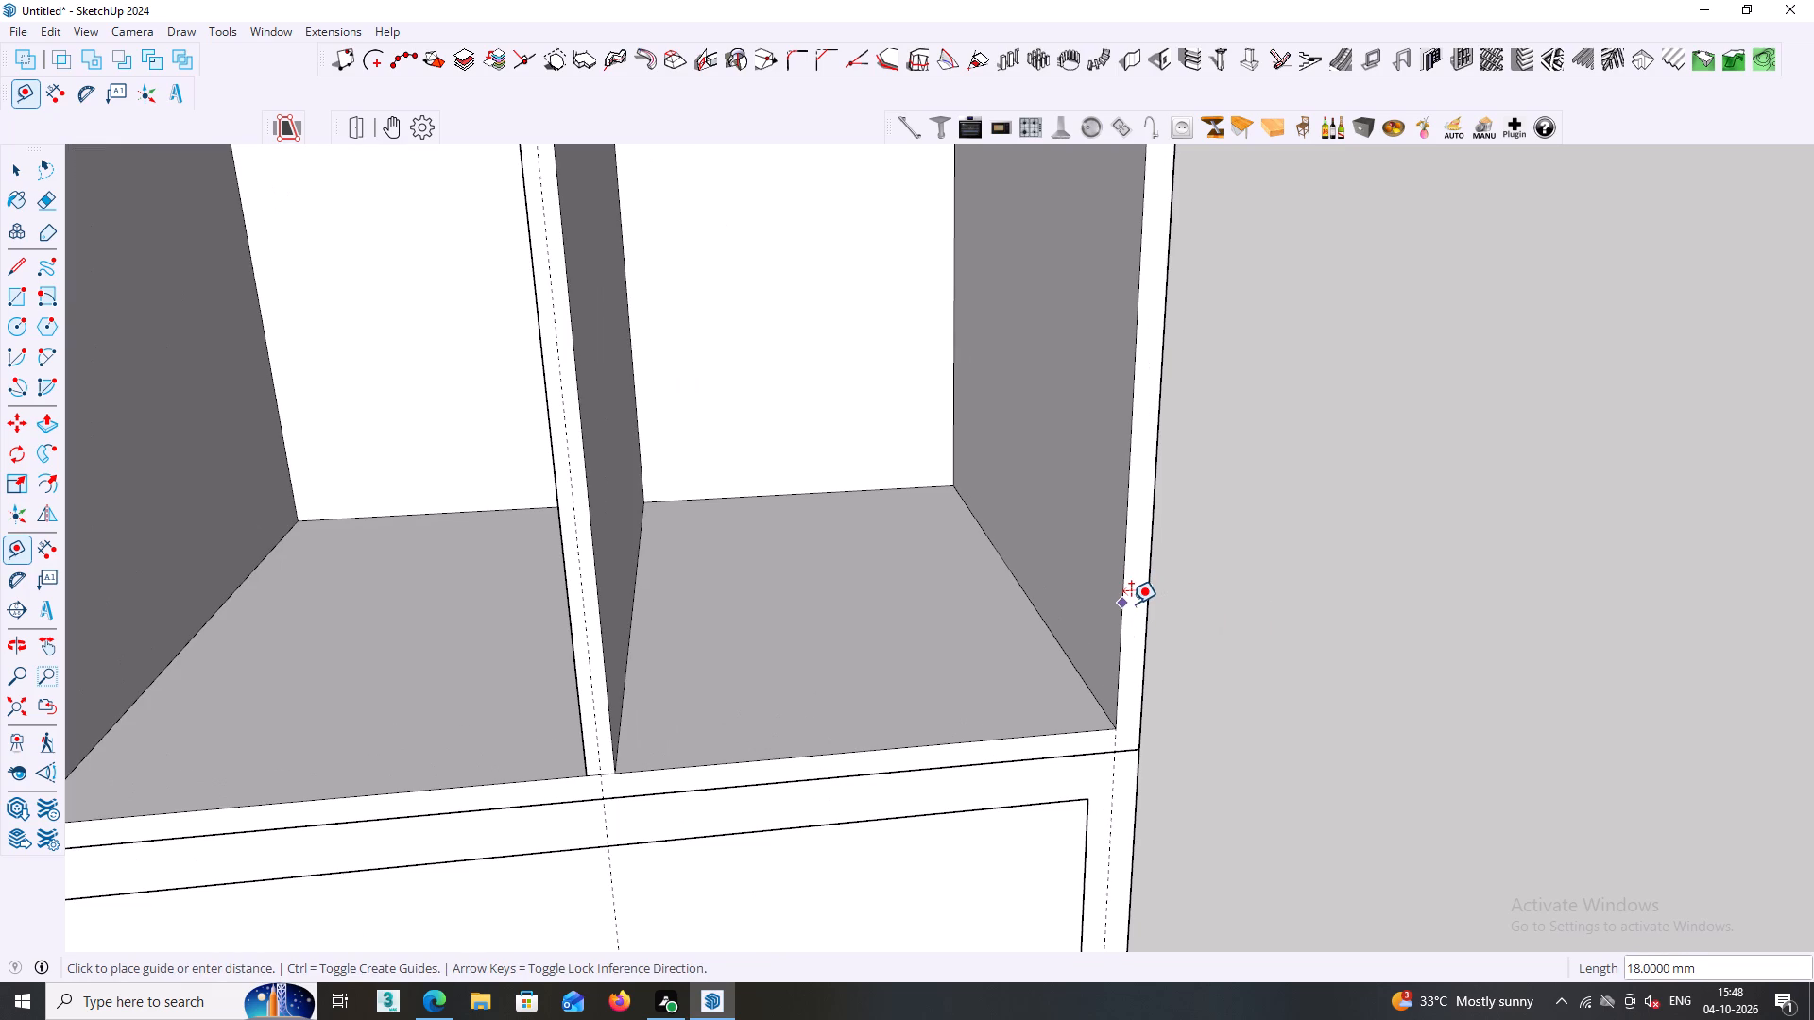
key(9)
key(Return)
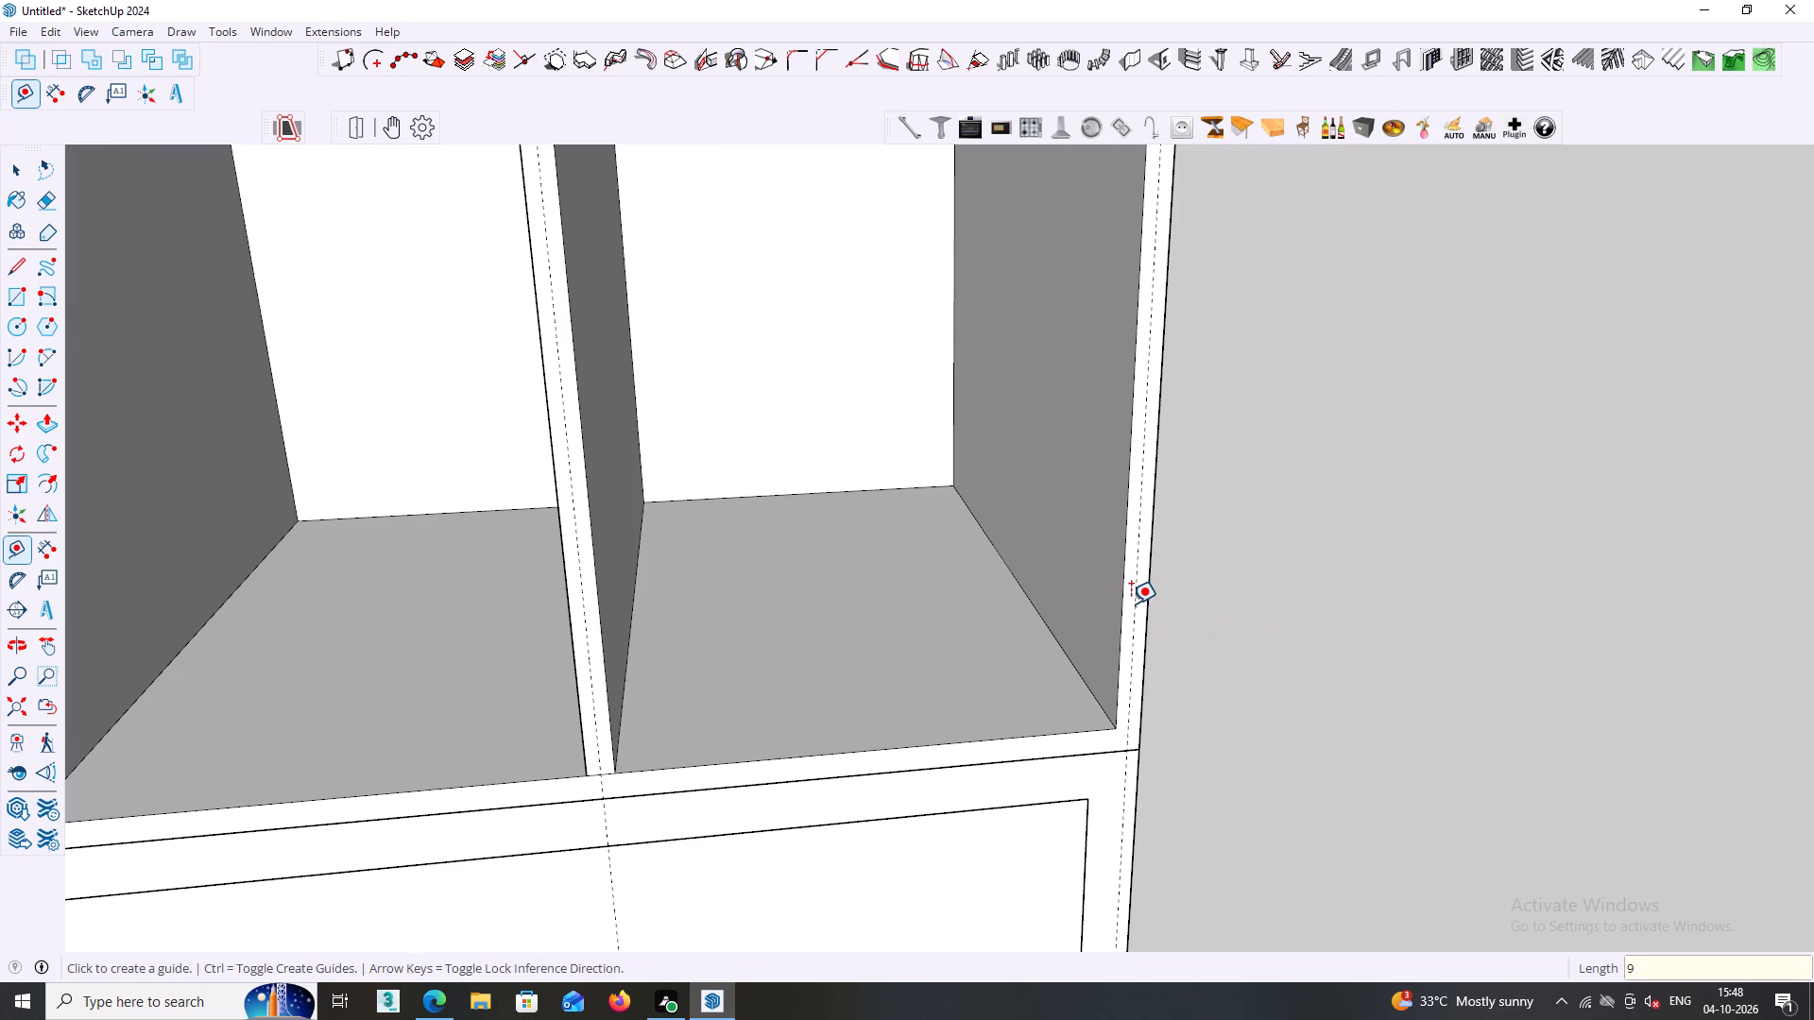
key(space)
Examine the centre guides on the end panels and dividers across the whole loft front.
scroll(1125, 614, down, 7)
middle_drag(1130, 620, 1213, 553)
shift+middle_drag(1197, 636, 1220, 739)
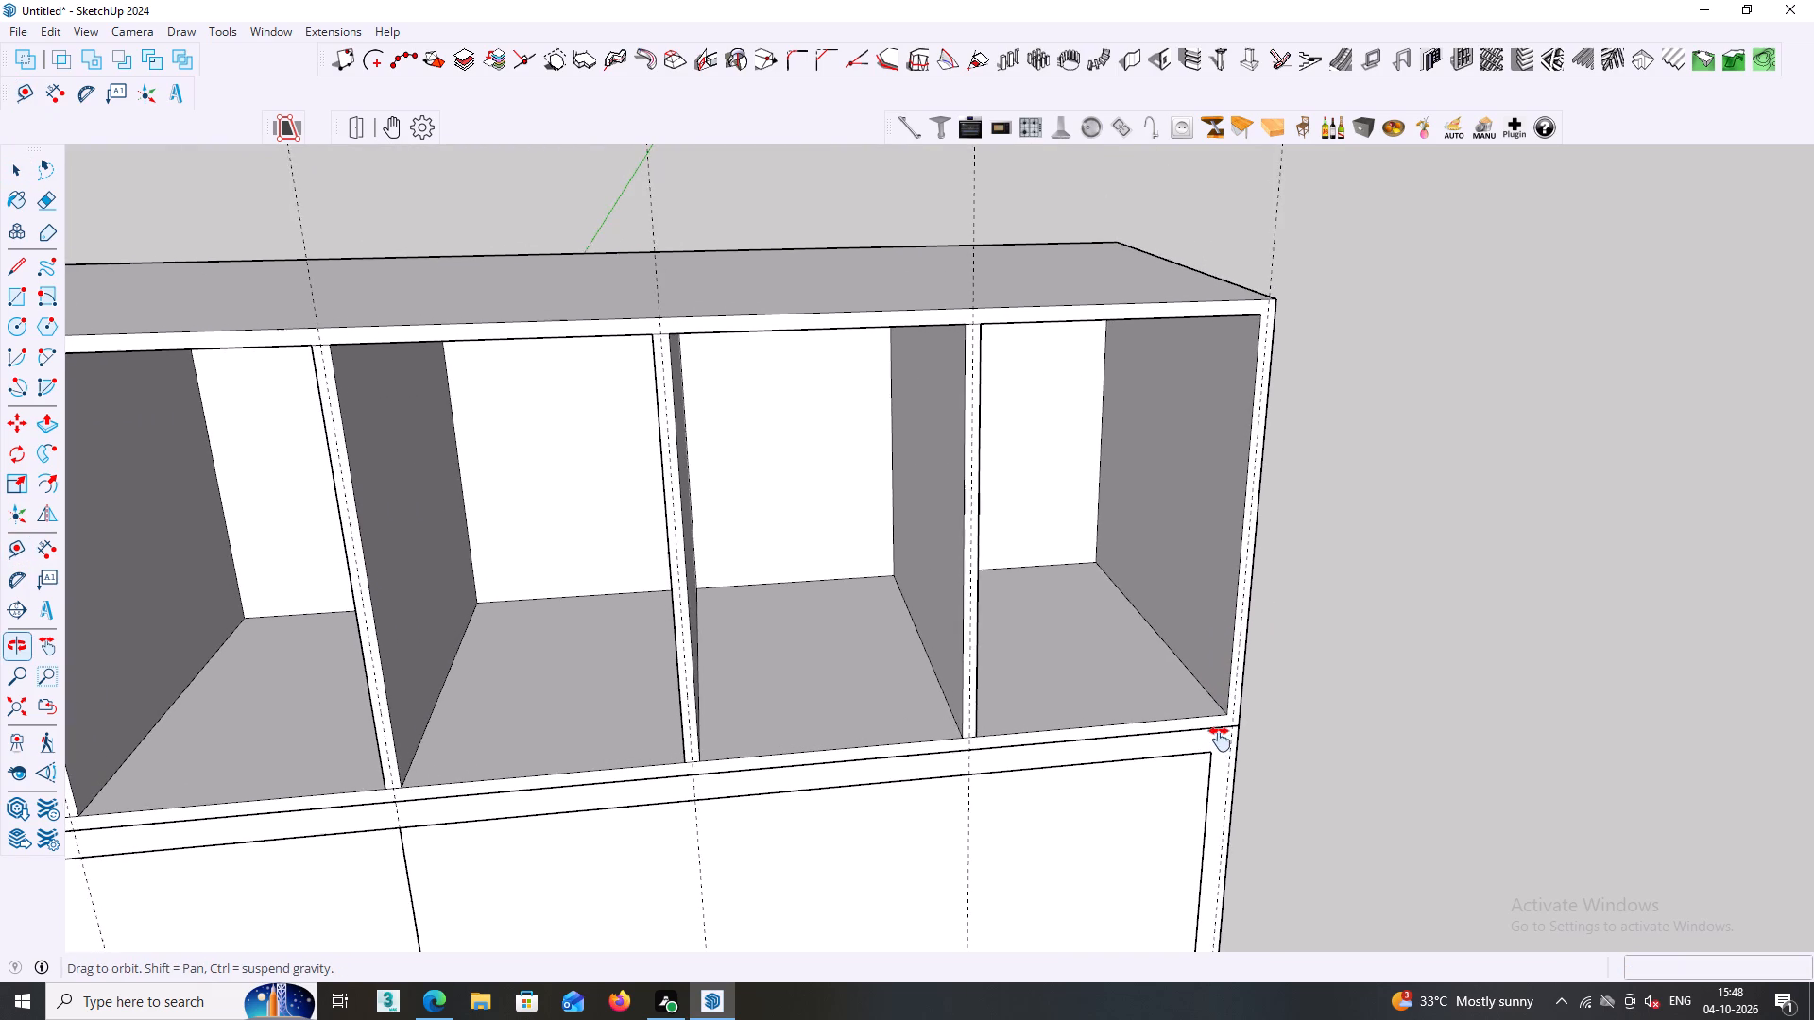
shift+middle_drag(1220, 739, 1239, 749)
scroll(1160, 586, up, 1)
middle_click(1162, 576)
shift+middle_drag(1161, 577, 1283, 573)
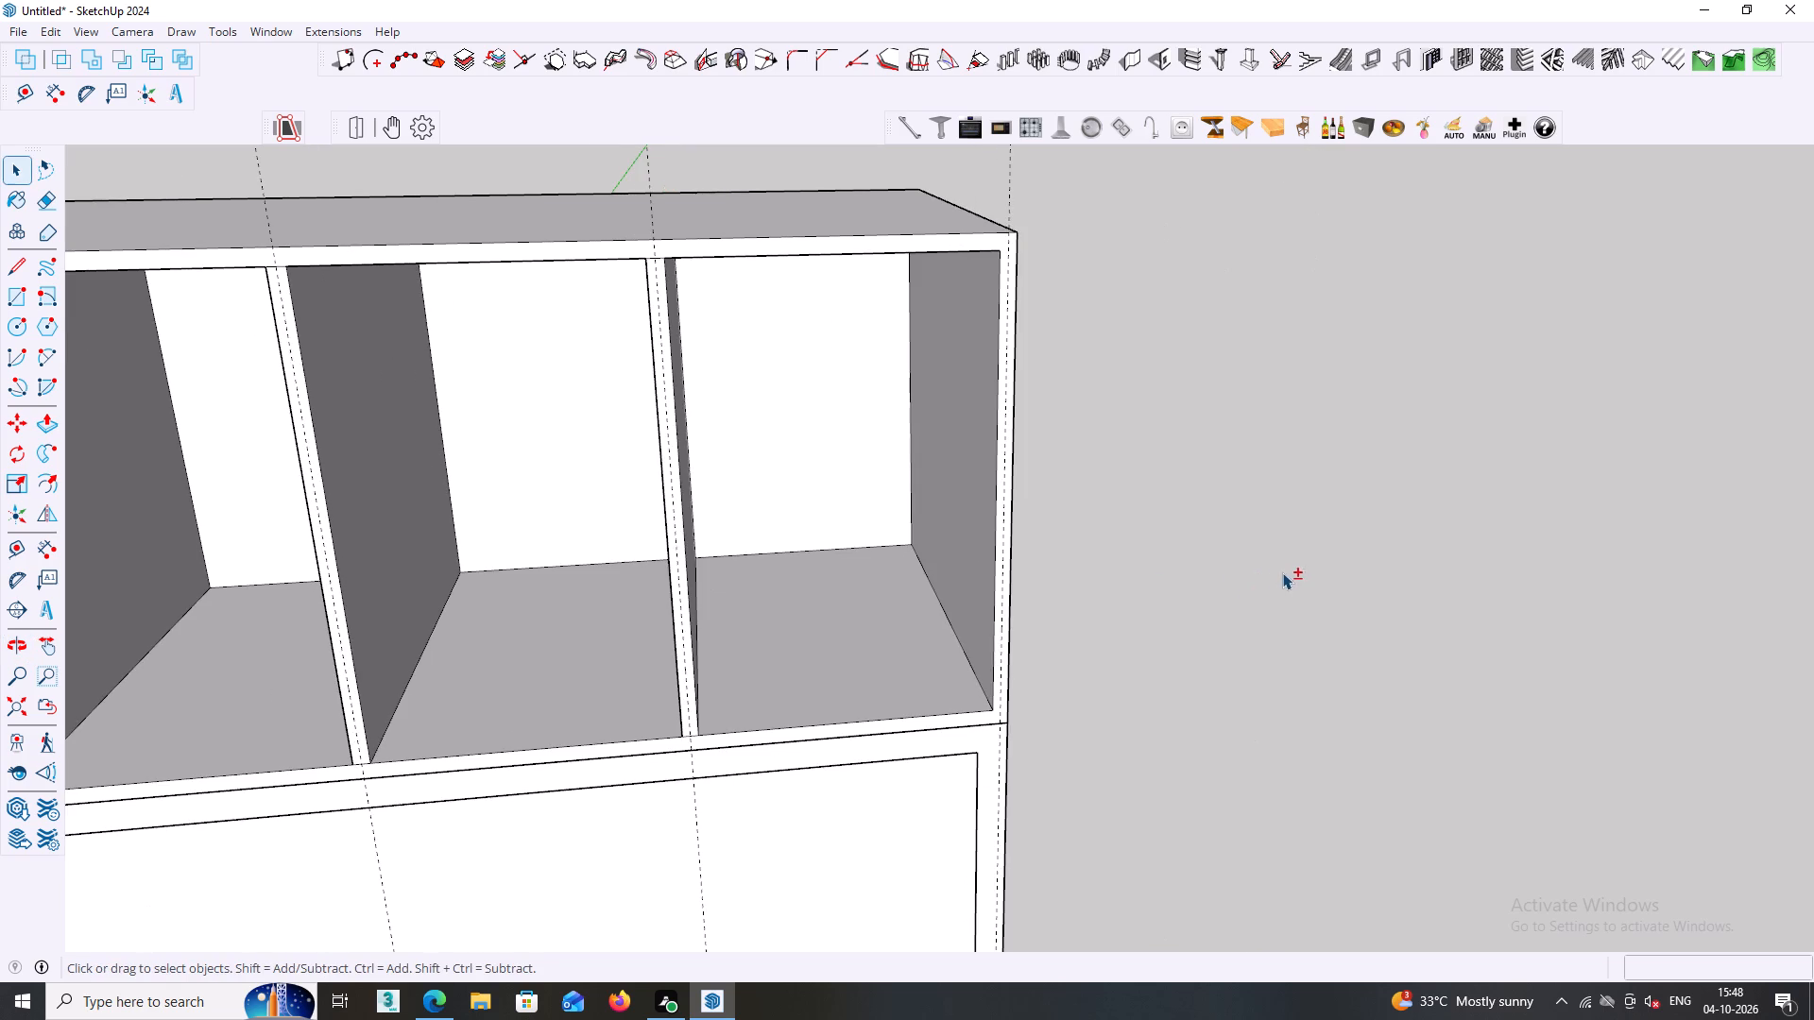
middle_drag(1056, 563, 1510, 569)
scroll(1121, 533, down, 5)
middle_click(1055, 517)
middle_drag(1010, 517, 1339, 453)
scroll(573, 483, up, 4)
middle_drag(568, 449, 612, 413)
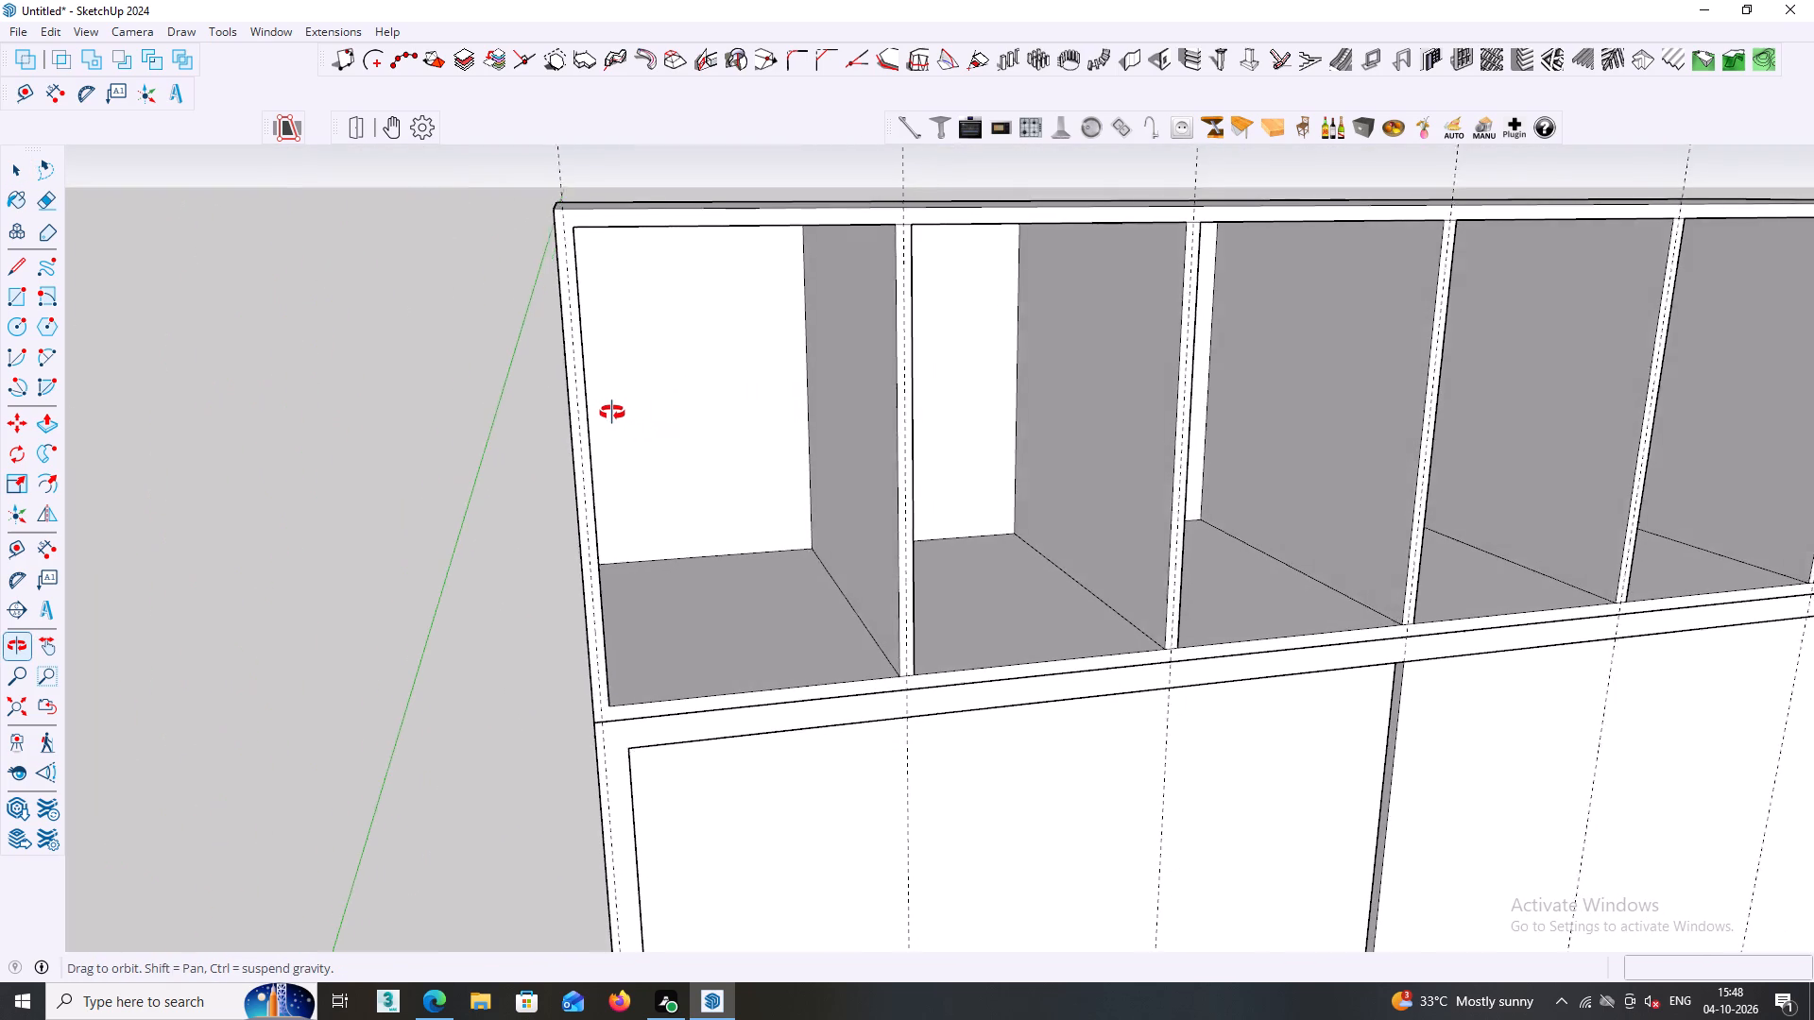
middle_drag(612, 413, 603, 418)
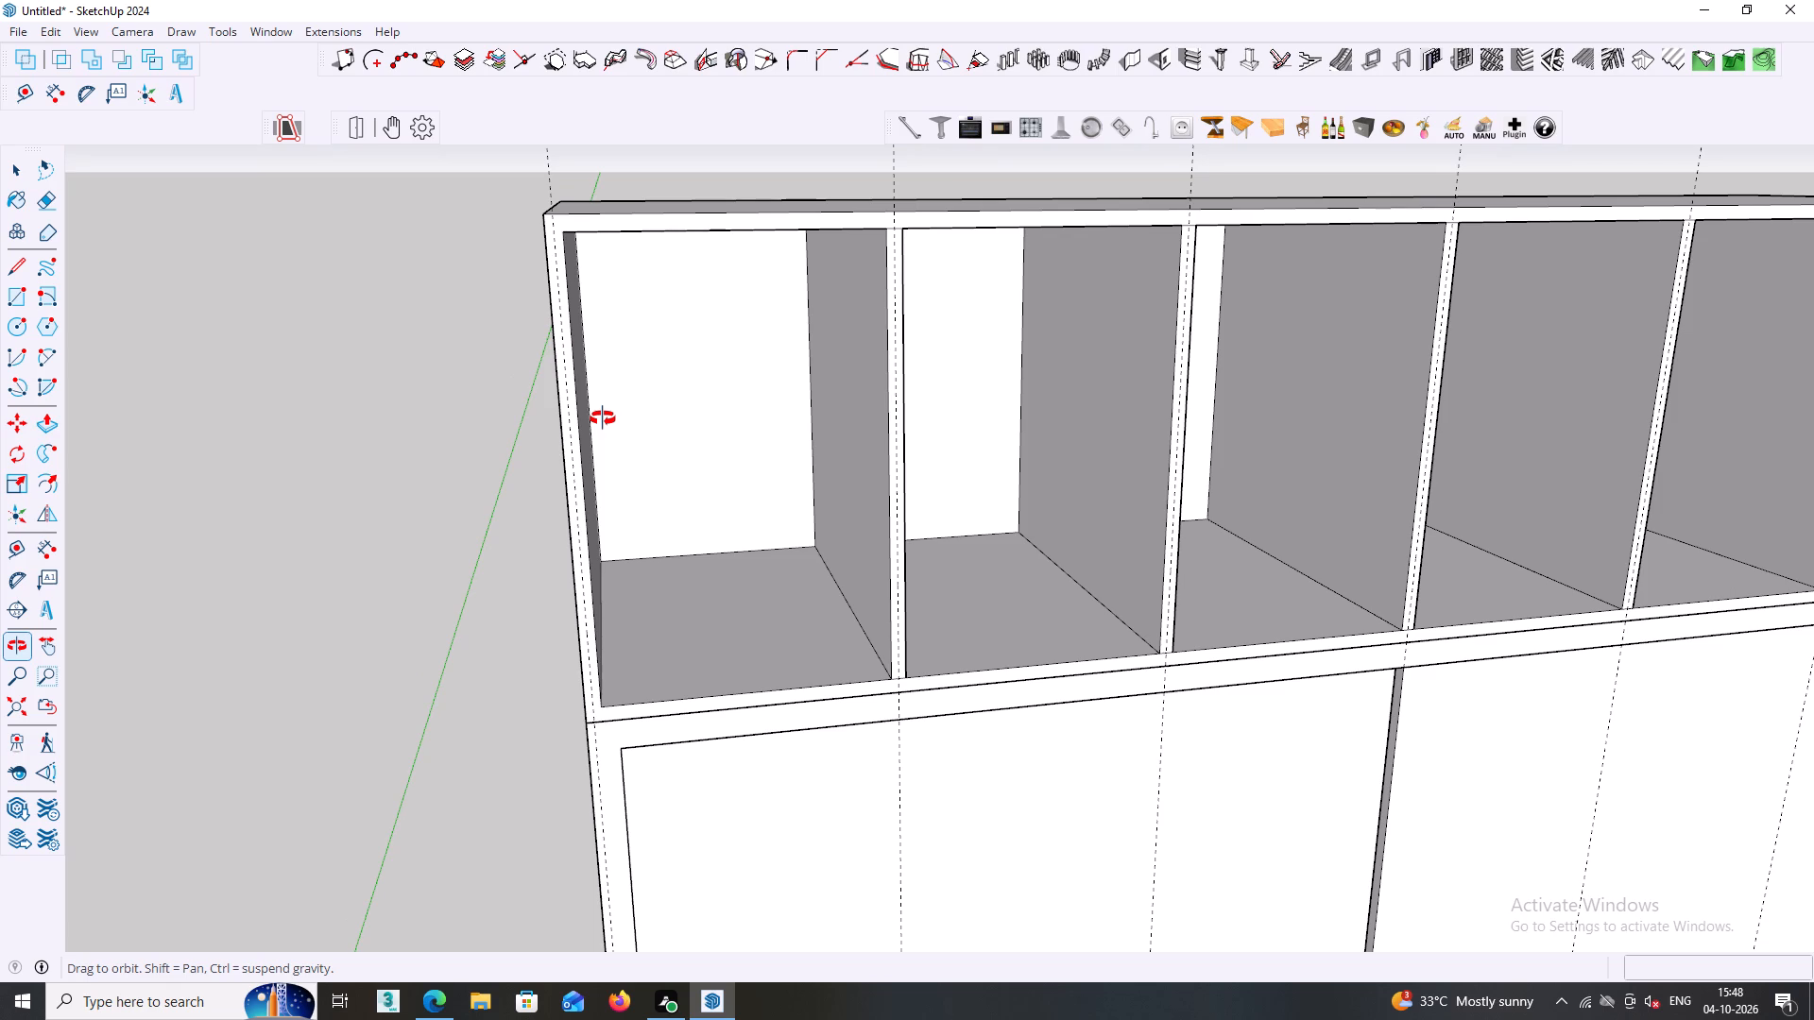
Examine the first loft bay's end panel, its centre guide and the adjoining dividers up close and from the outer side.
middle_drag(603, 418, 597, 441)
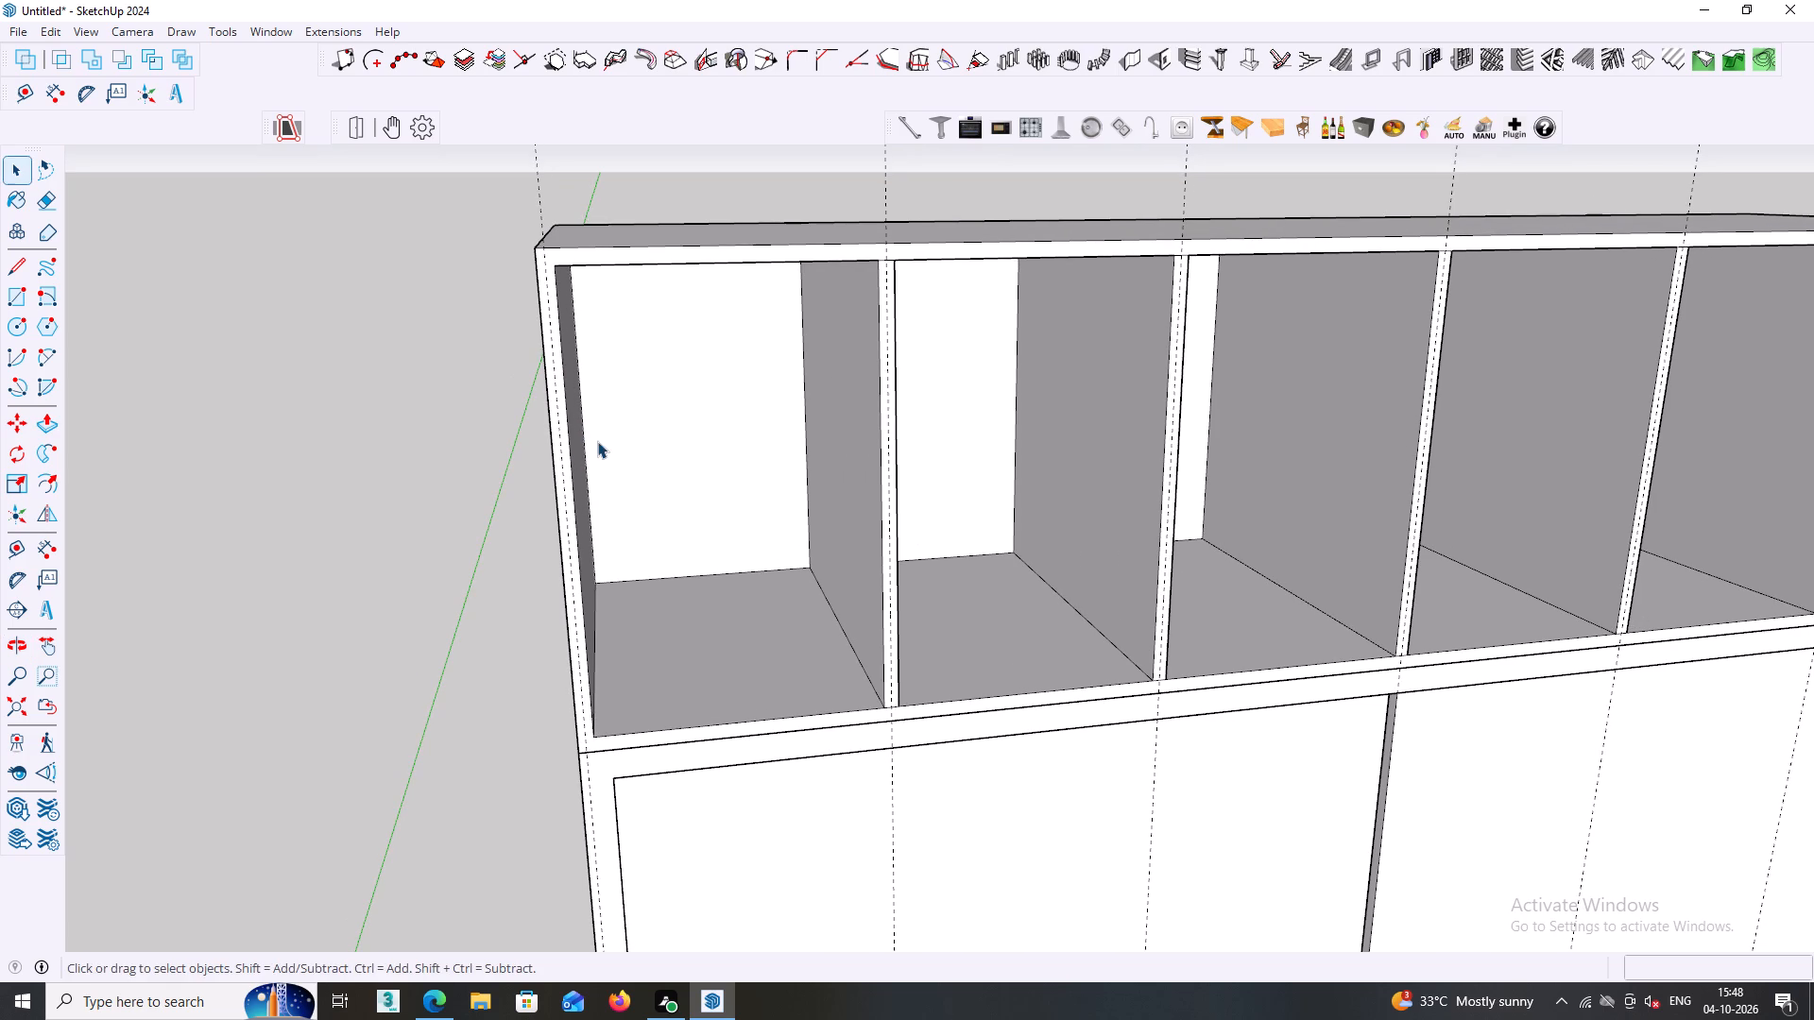
scroll(583, 396, up, 1)
middle_drag(565, 382, 610, 382)
scroll(602, 371, up, 3)
shift+middle_drag(602, 371, 601, 490)
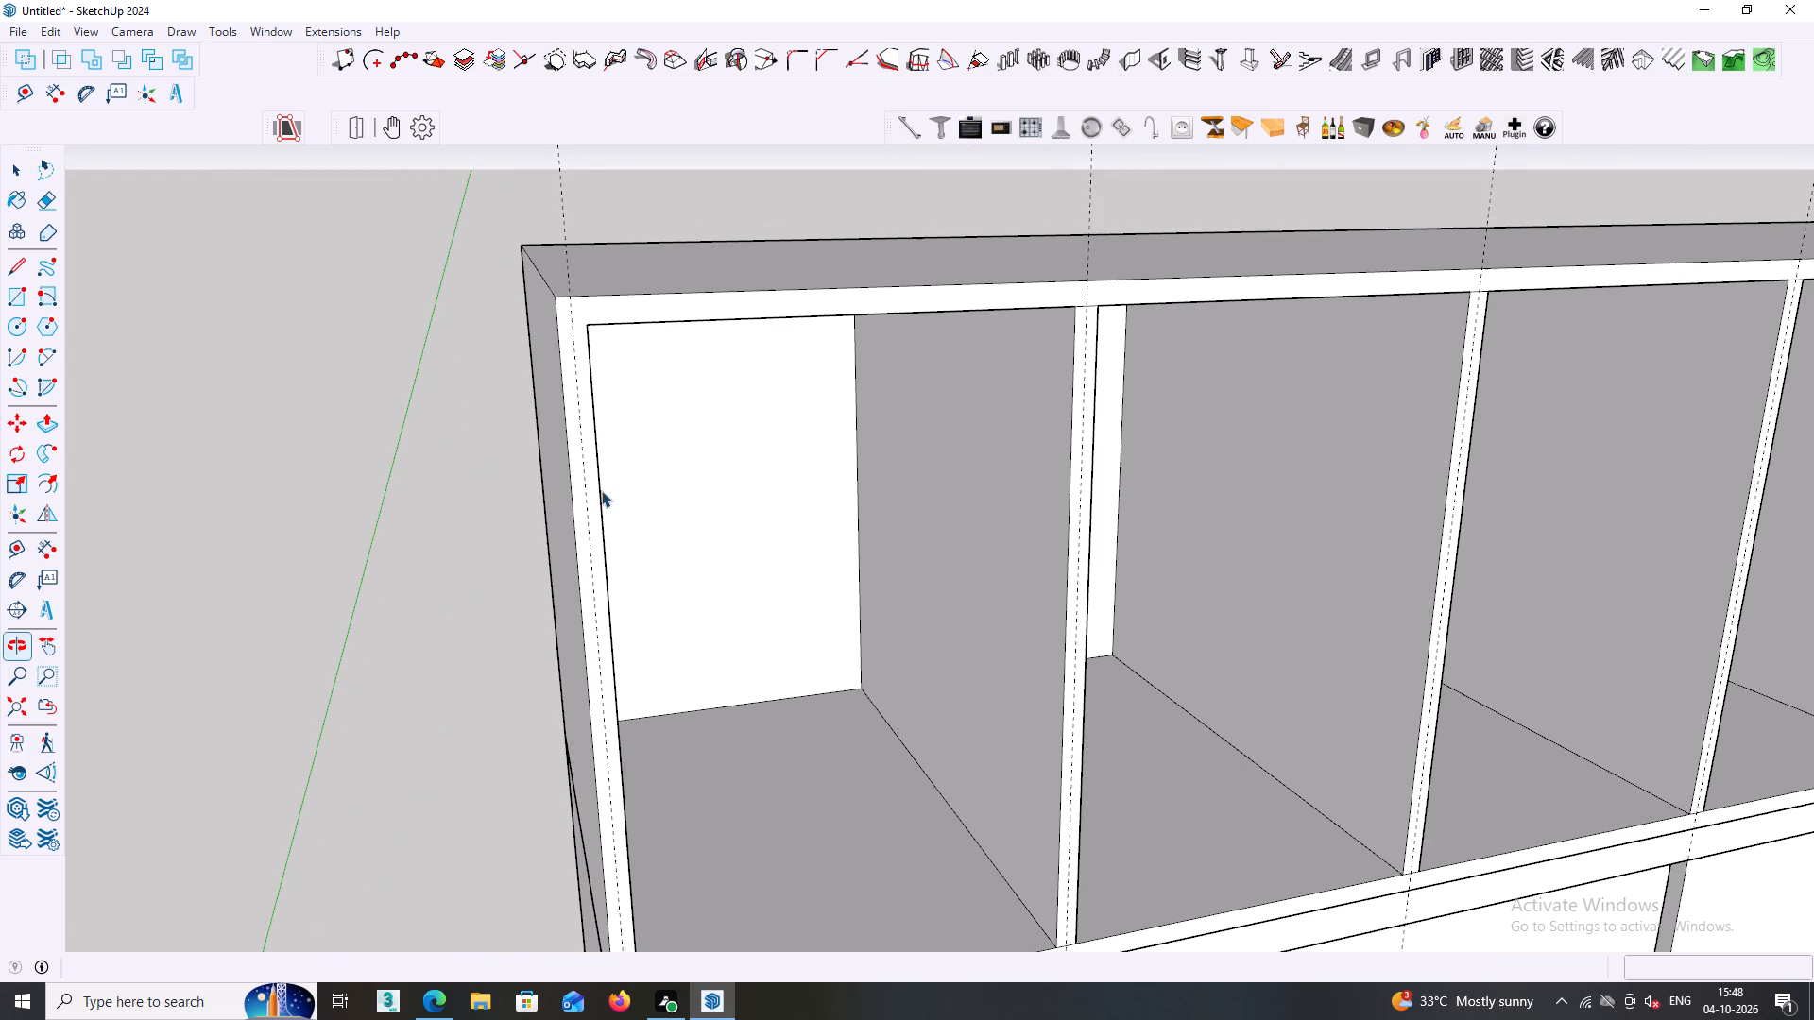
middle_drag(707, 500, 692, 492)
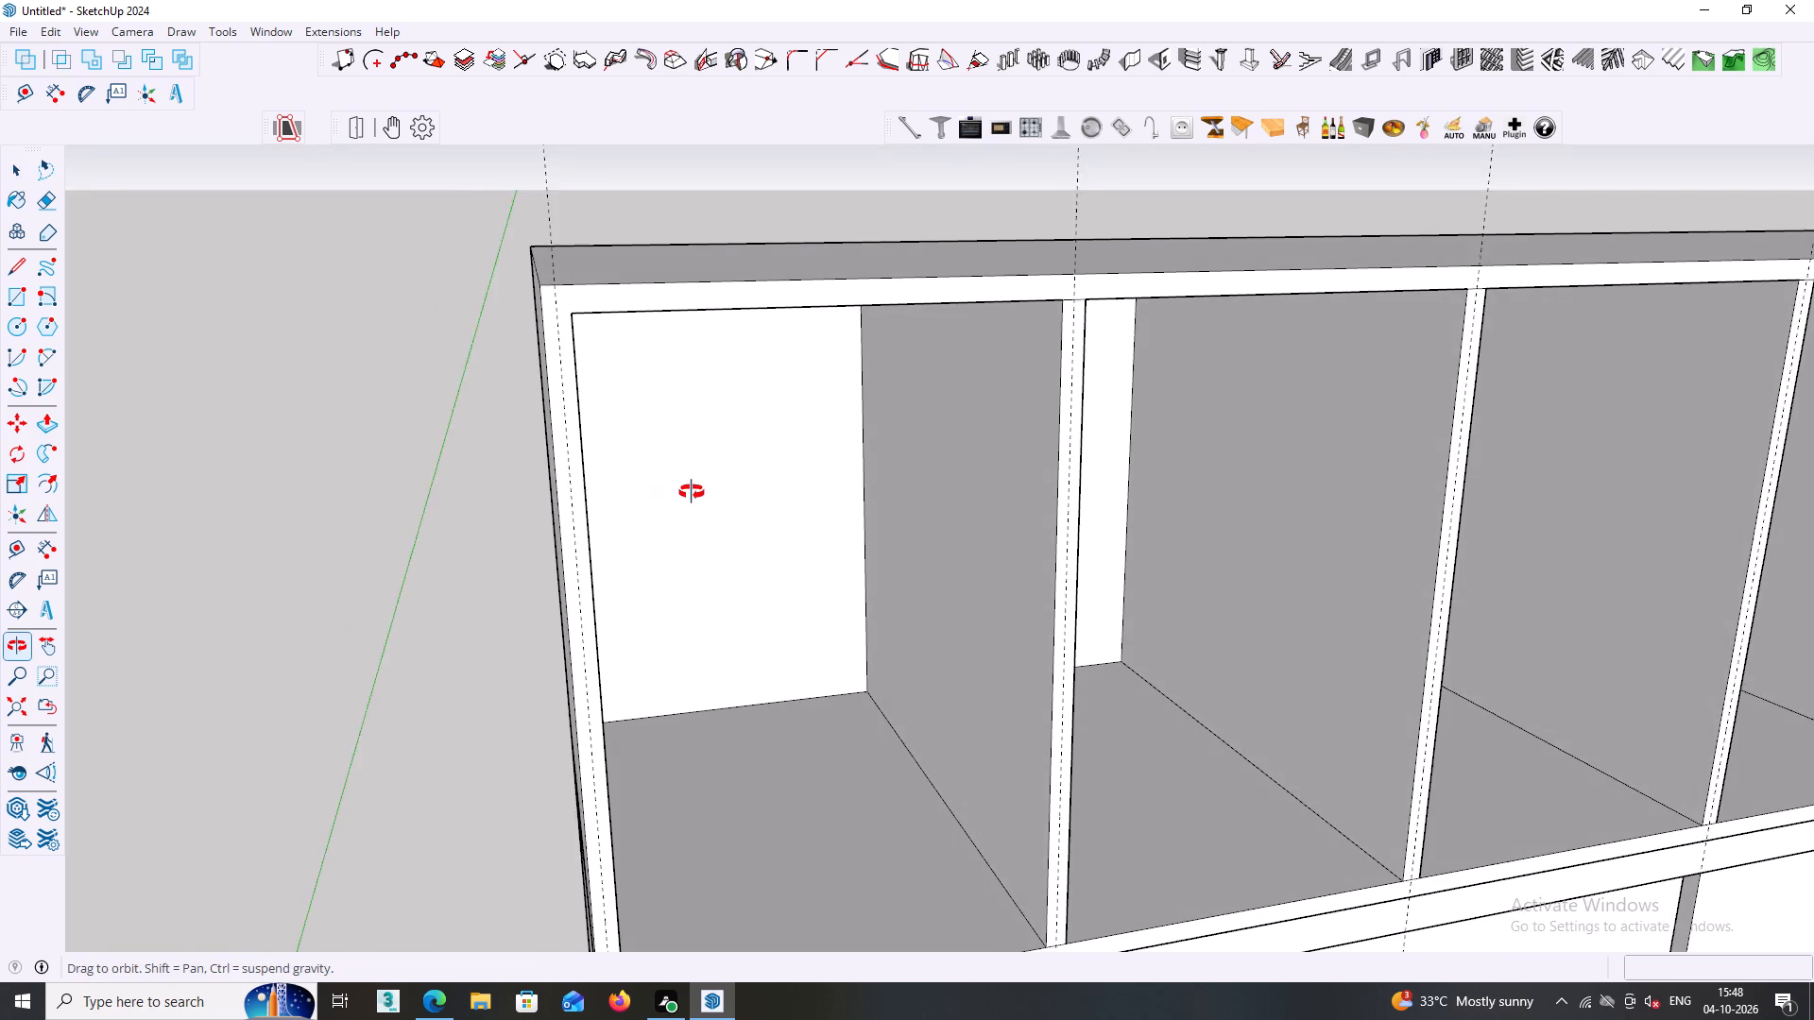
middle_drag(692, 492, 684, 487)
scroll(688, 508, down, 2)
middle_drag(679, 515, 657, 489)
scroll(592, 524, up, 1)
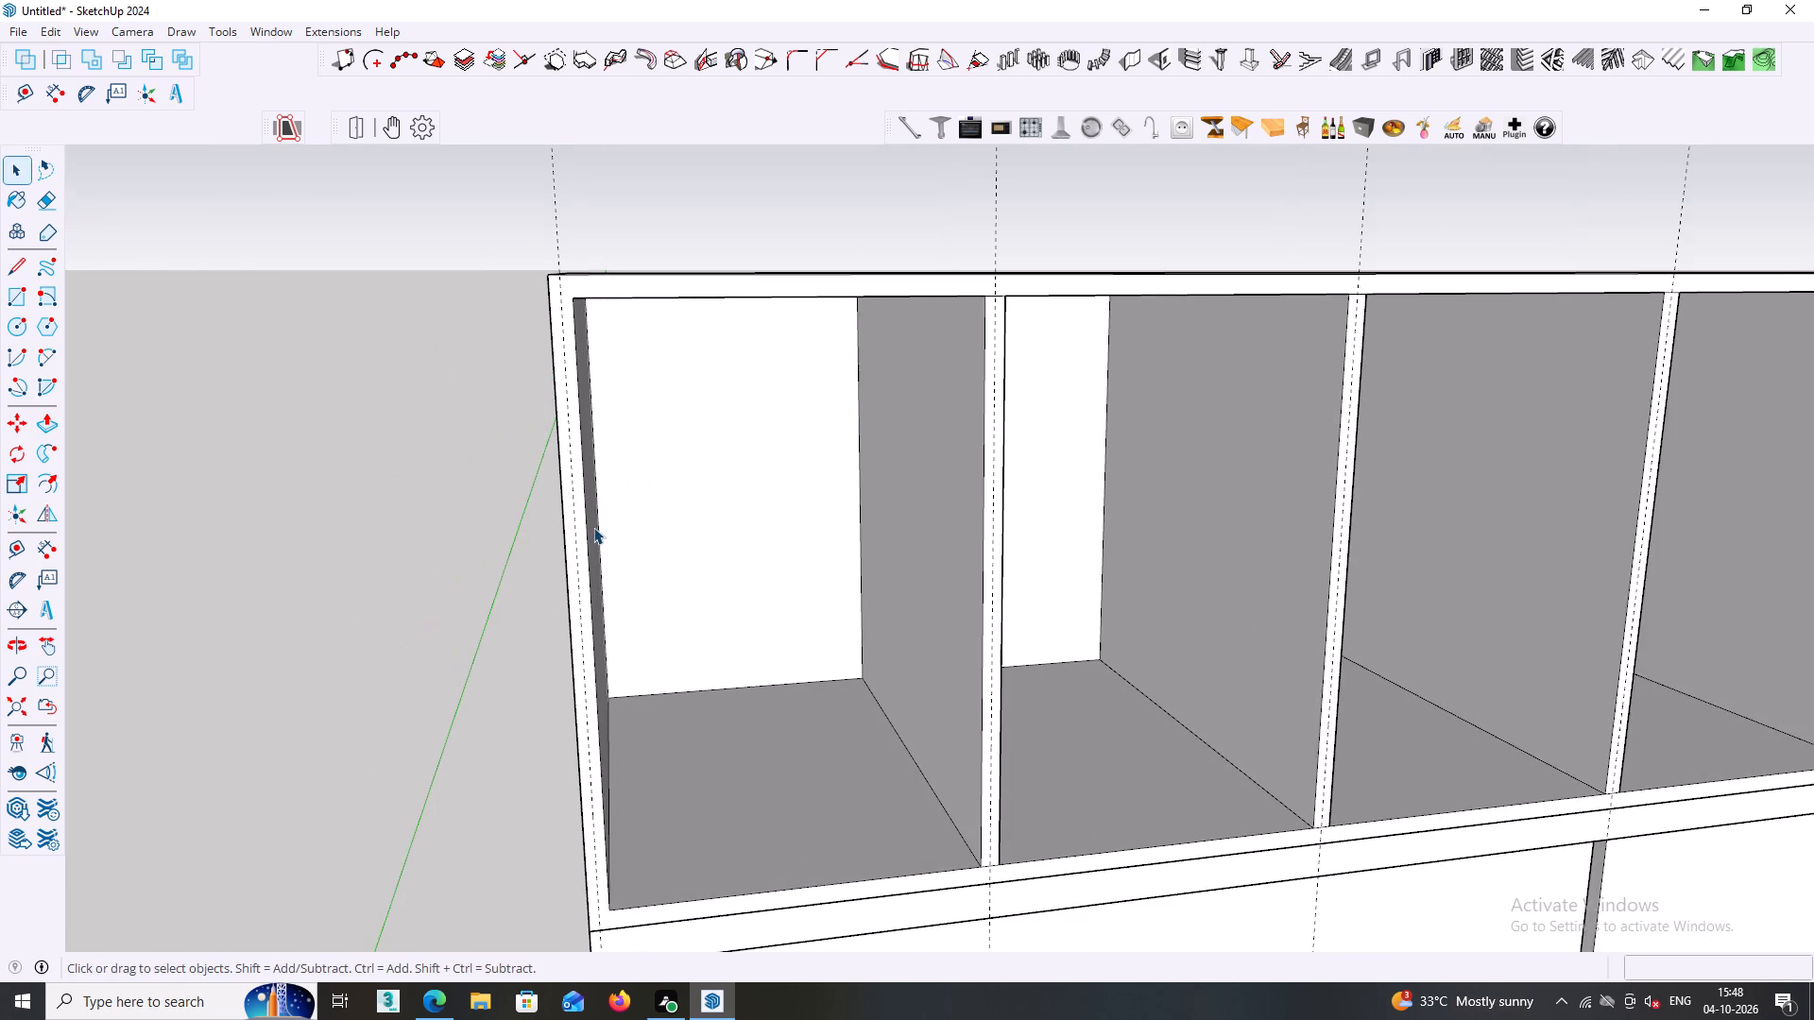
scroll(593, 527, up, 1)
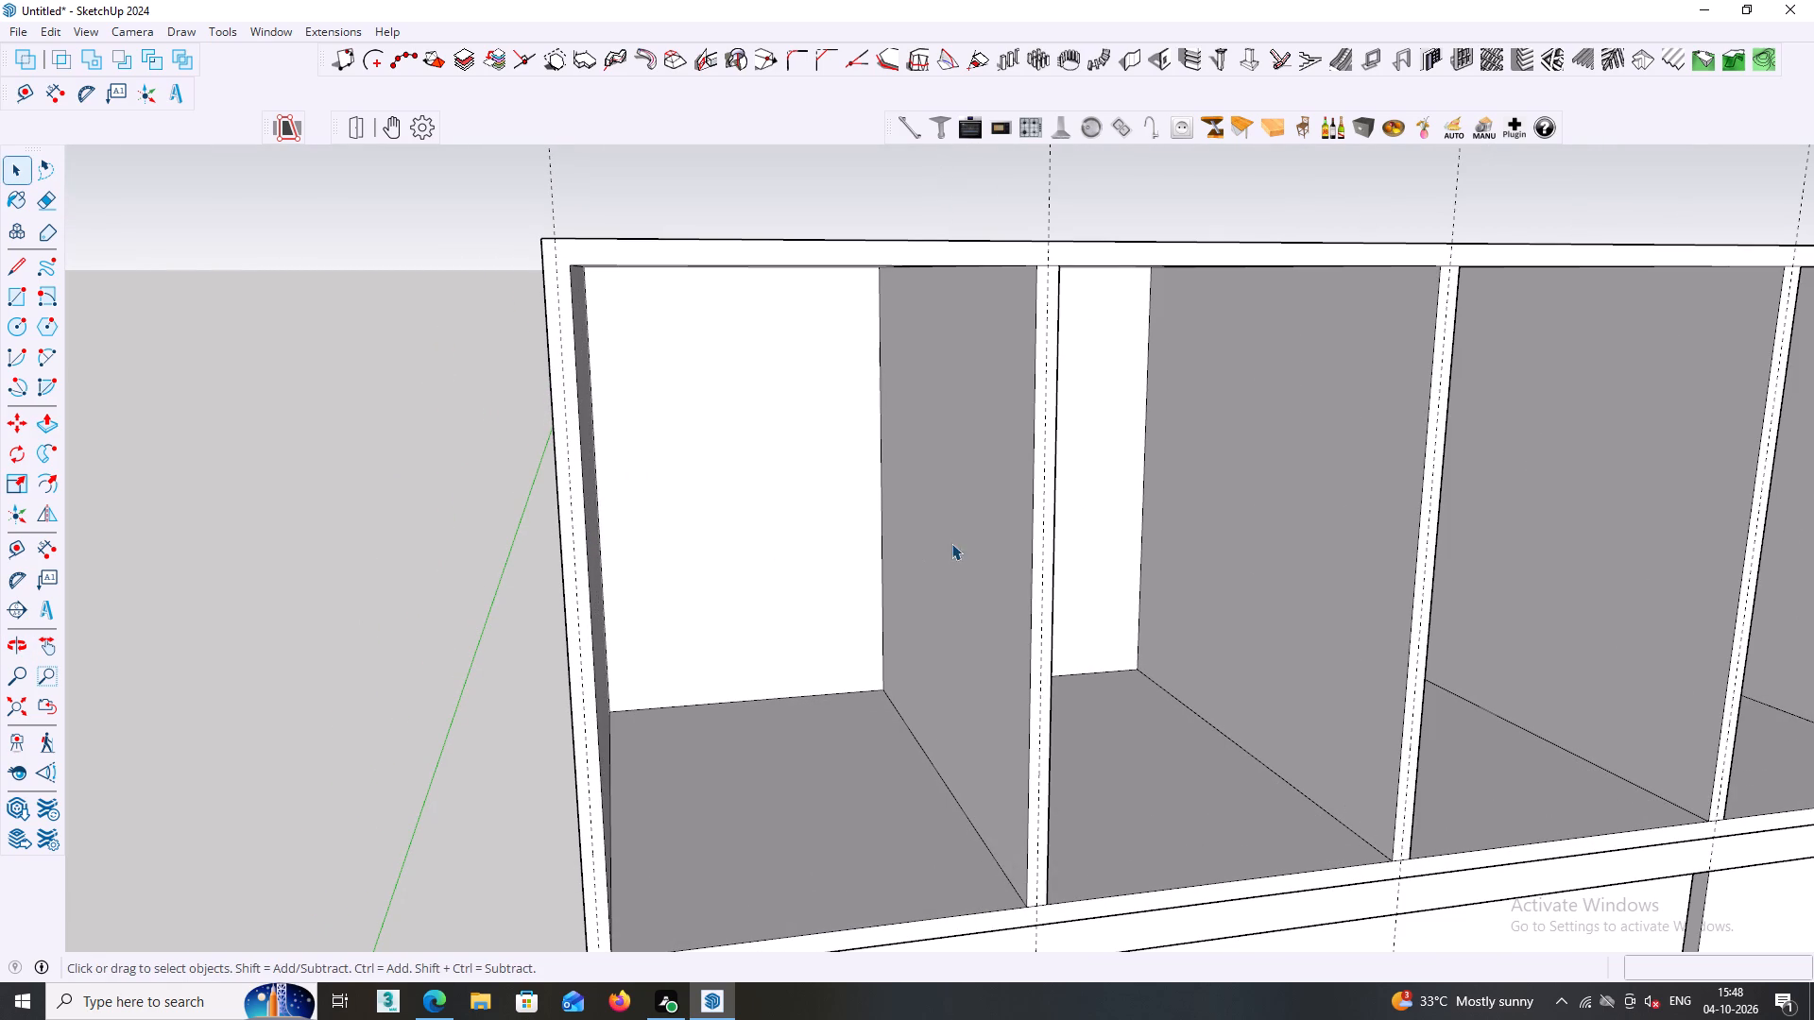
scroll(568, 549, up, 5)
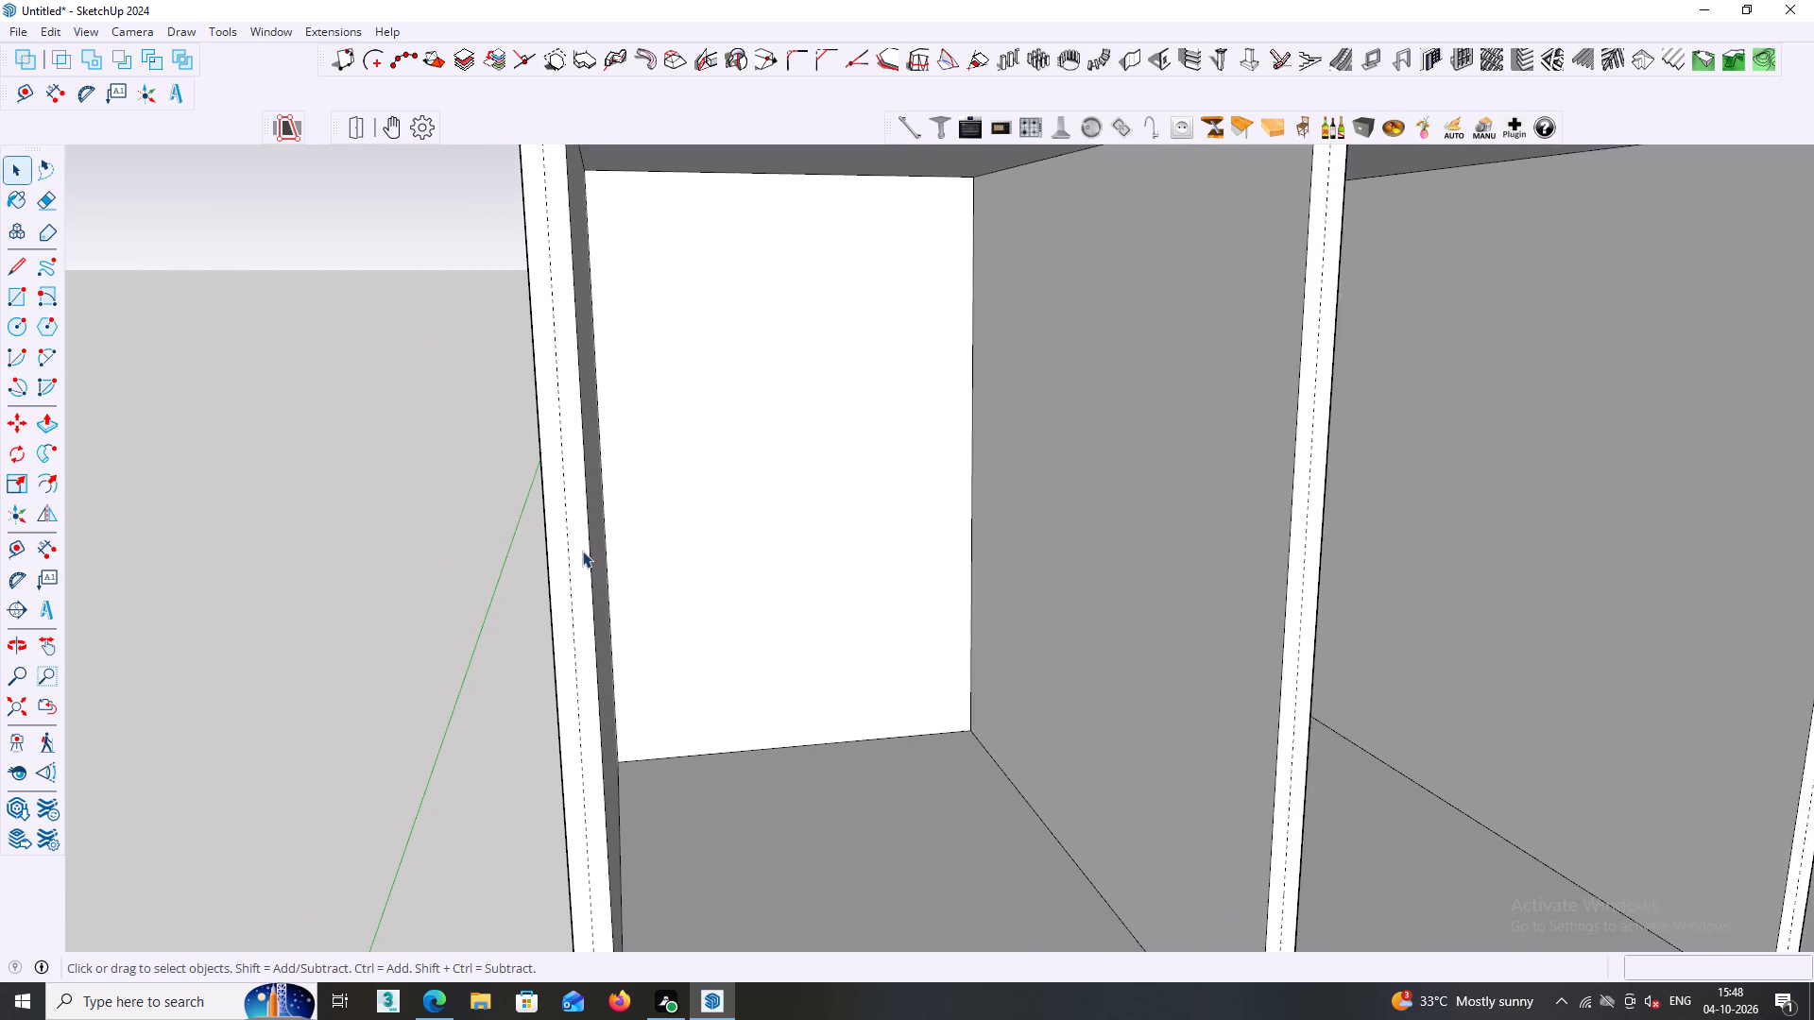
scroll(582, 551, up, 1)
scroll(580, 552, down, 5)
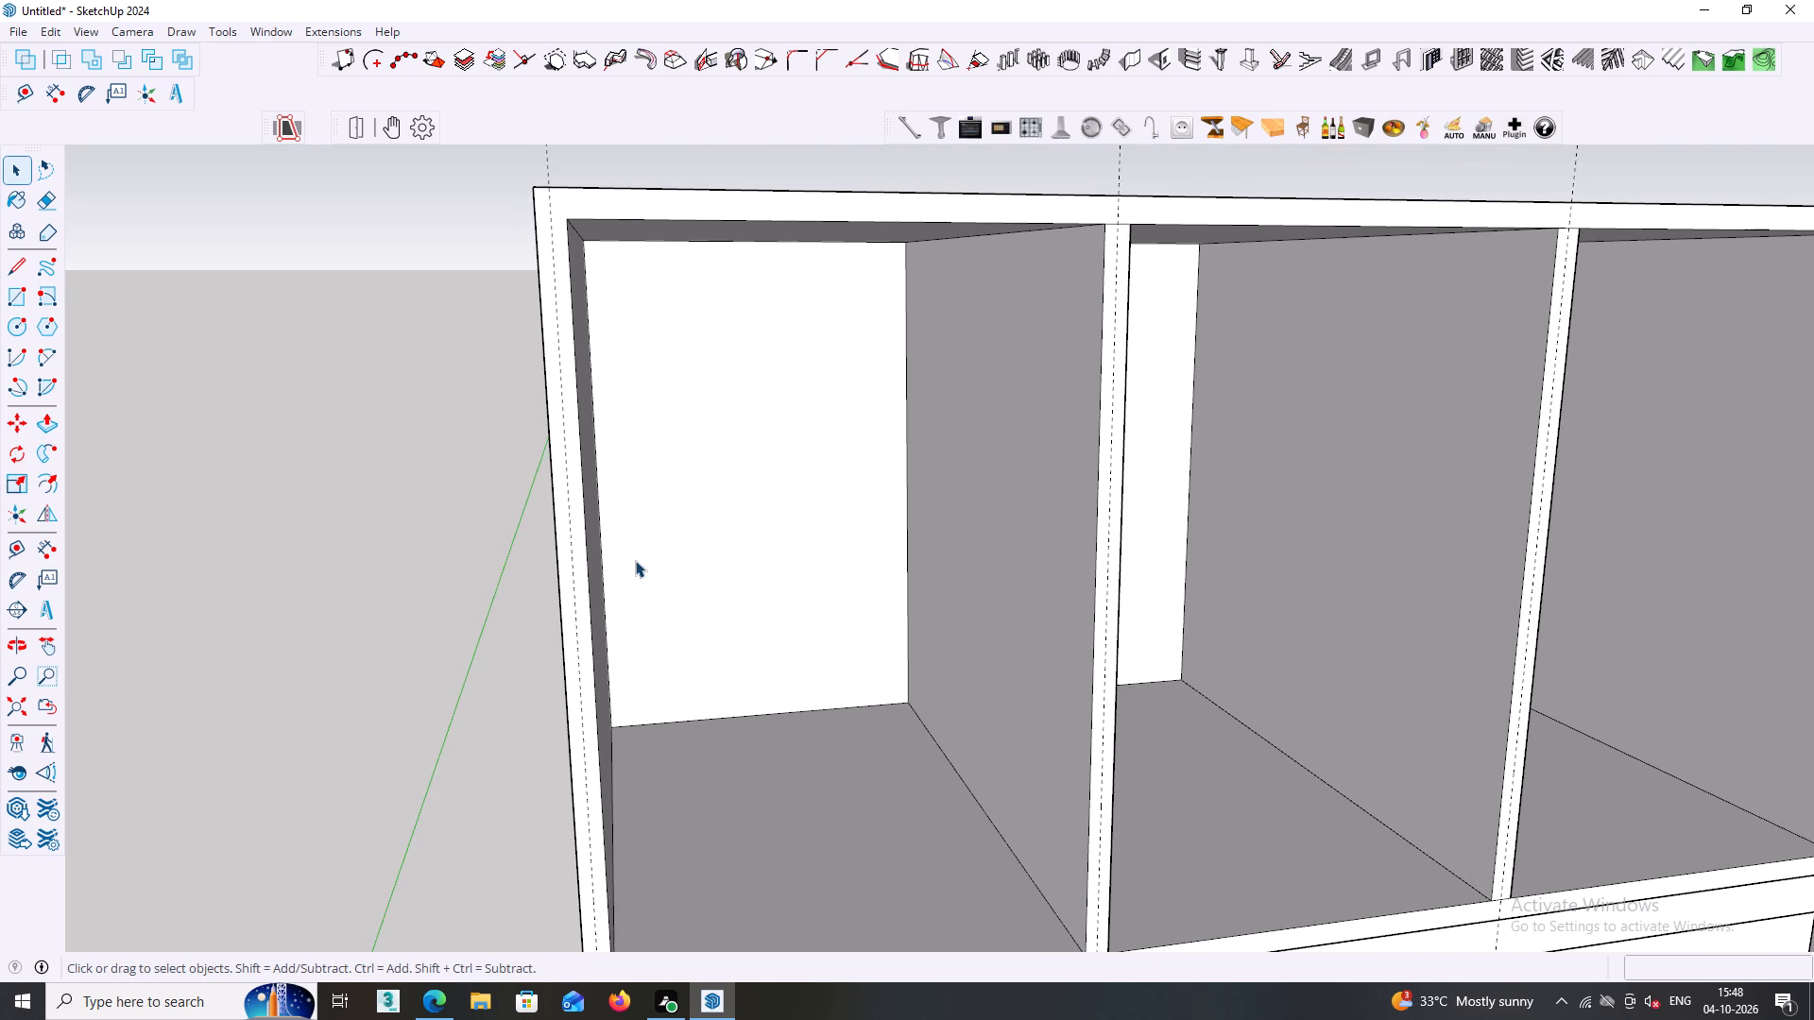
middle_drag(634, 554, 625, 579)
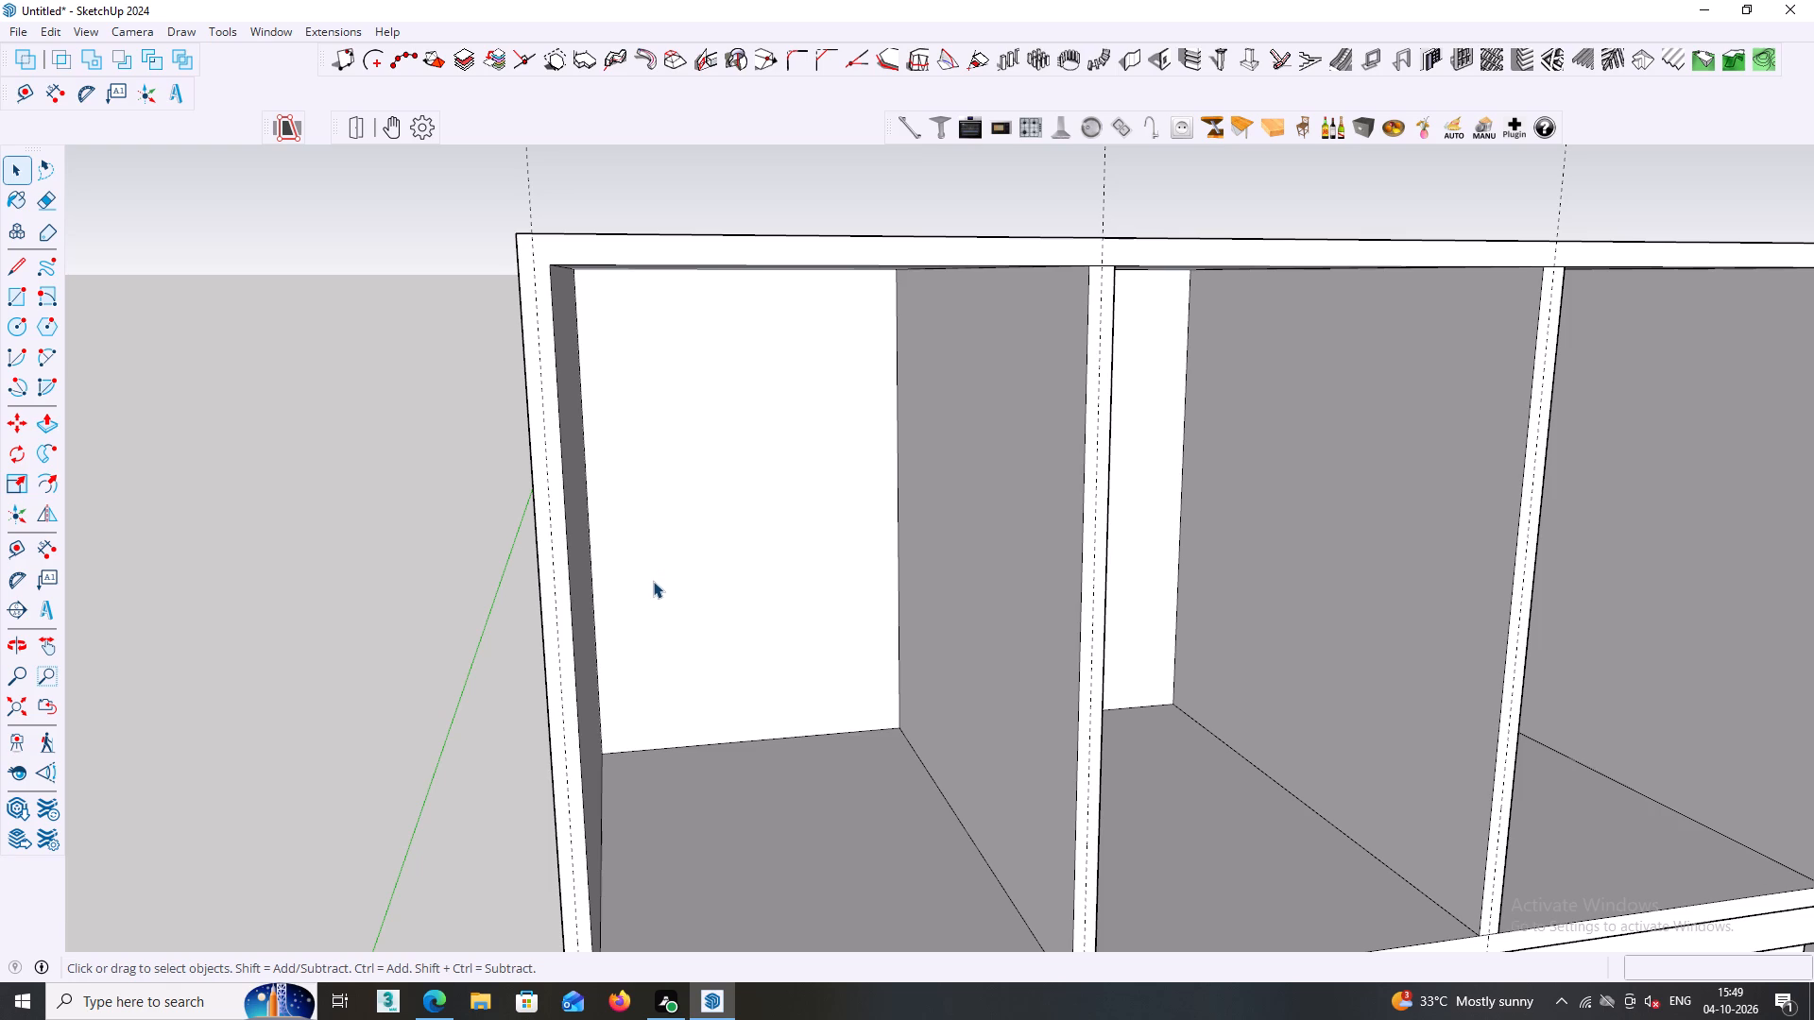
middle_drag(653, 581, 602, 656)
shift+scroll(606, 644, down, 3)
shift+middle_drag(607, 644, 622, 544)
middle_drag(632, 567, 818, 569)
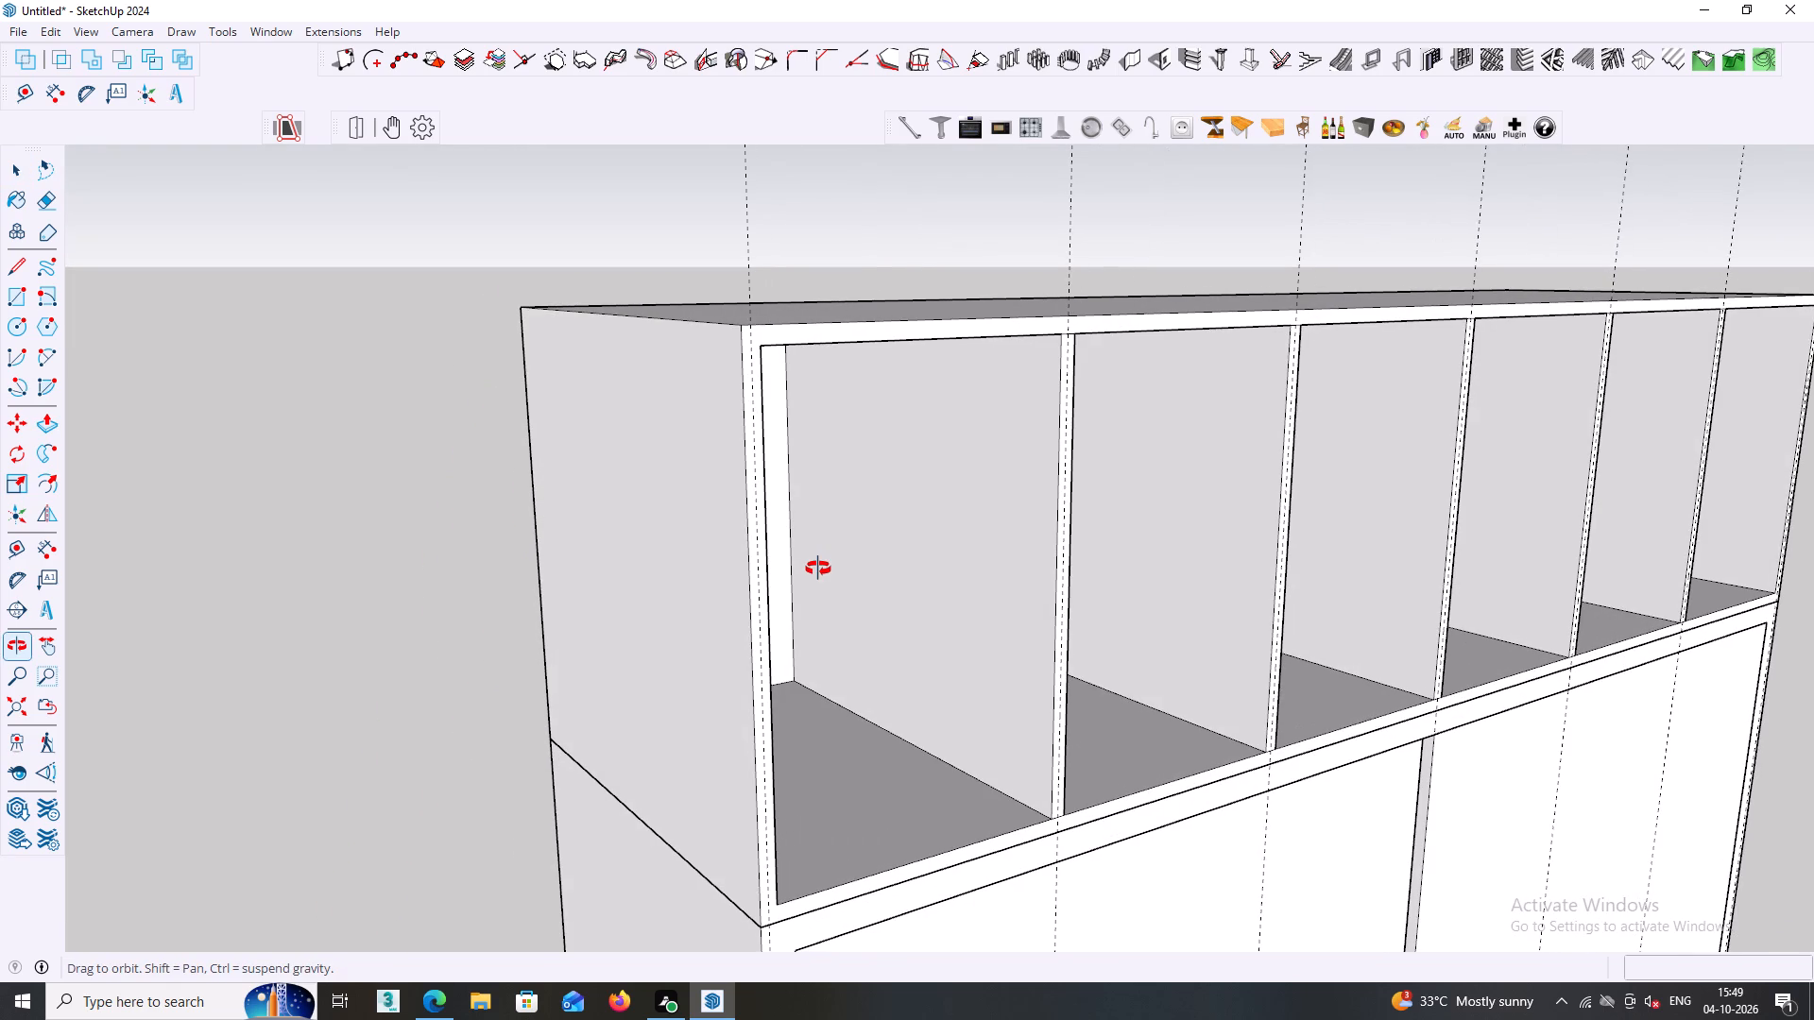
middle_drag(818, 569, 758, 570)
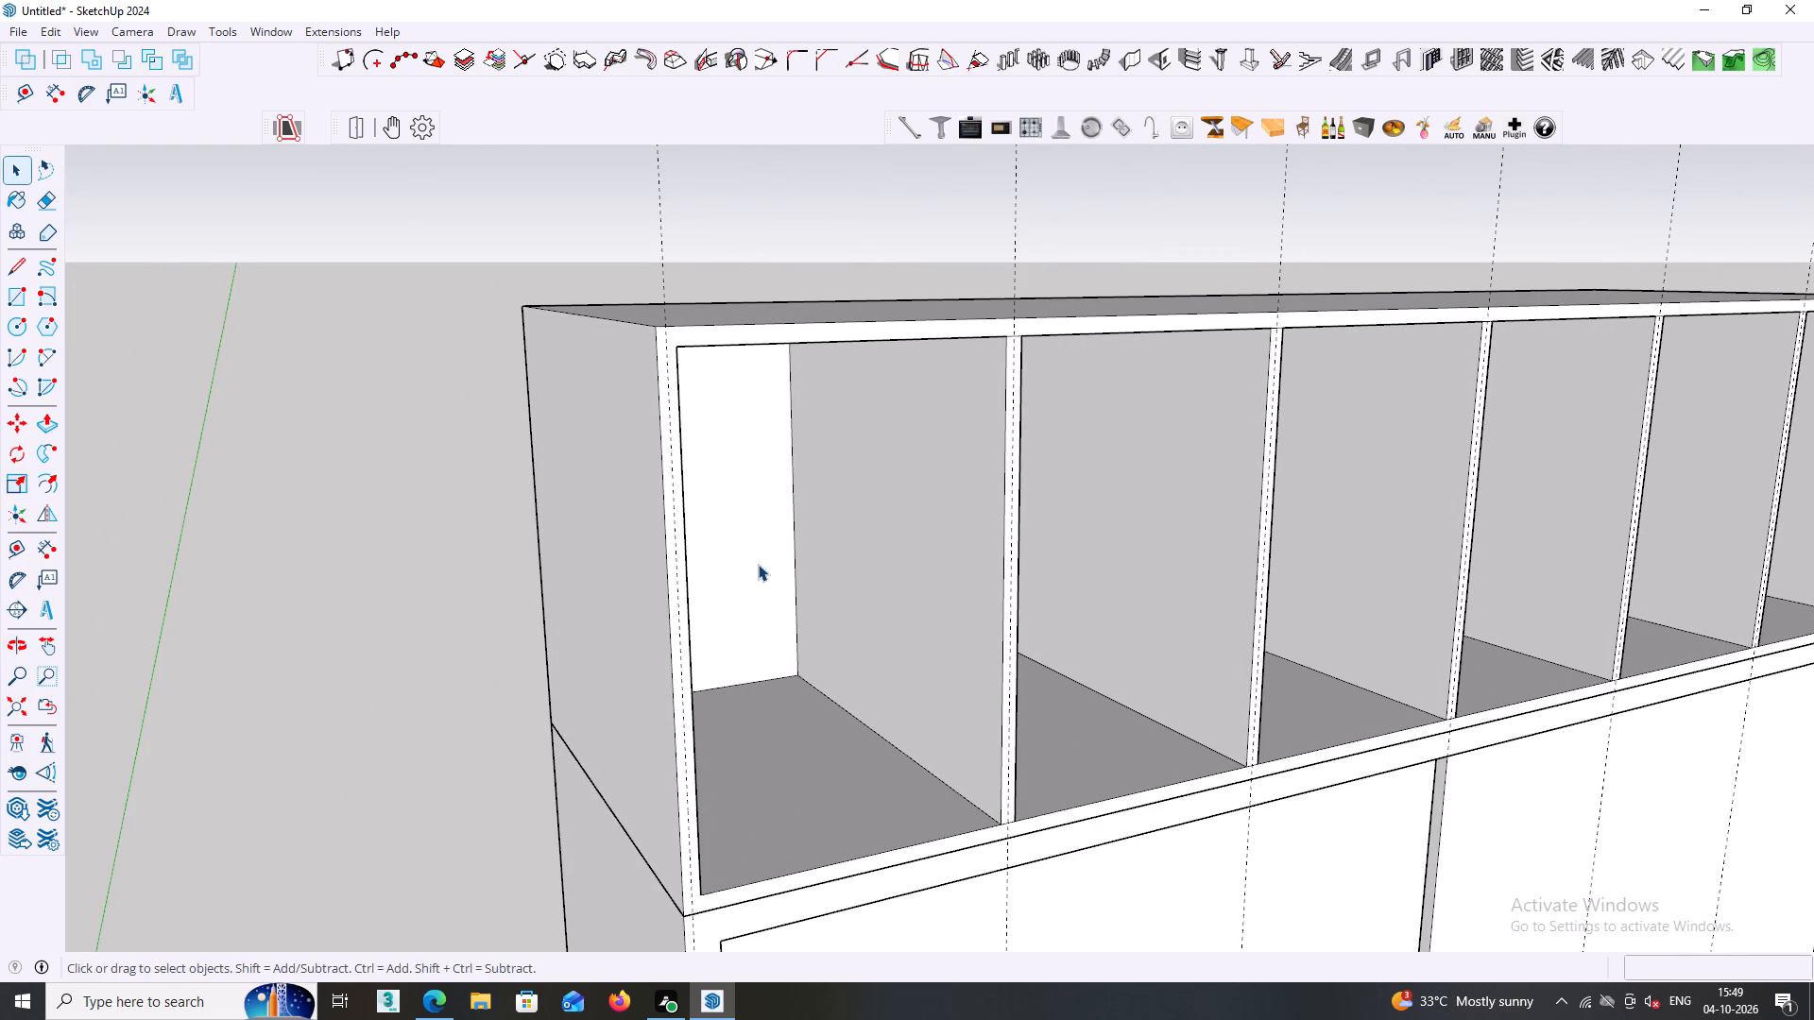
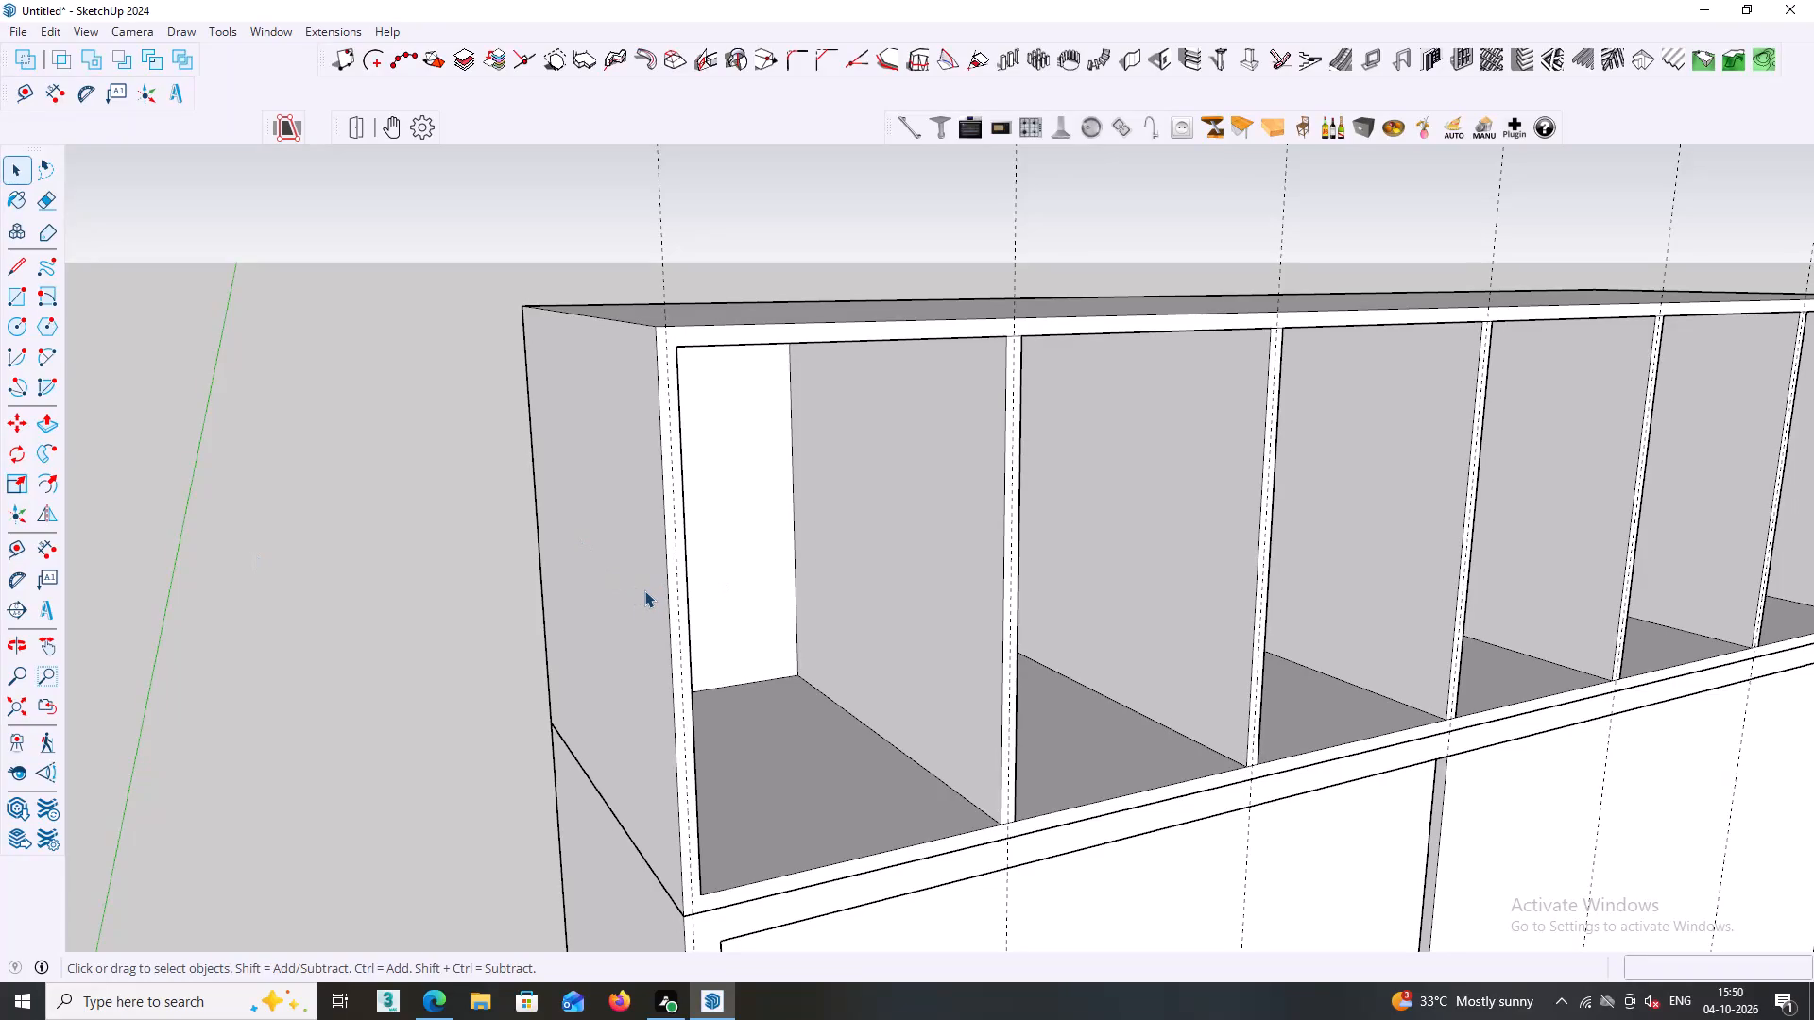
Examine the upper cabinet's row of open compartments and their dividers from several angles.
scroll(697, 603, down, 4)
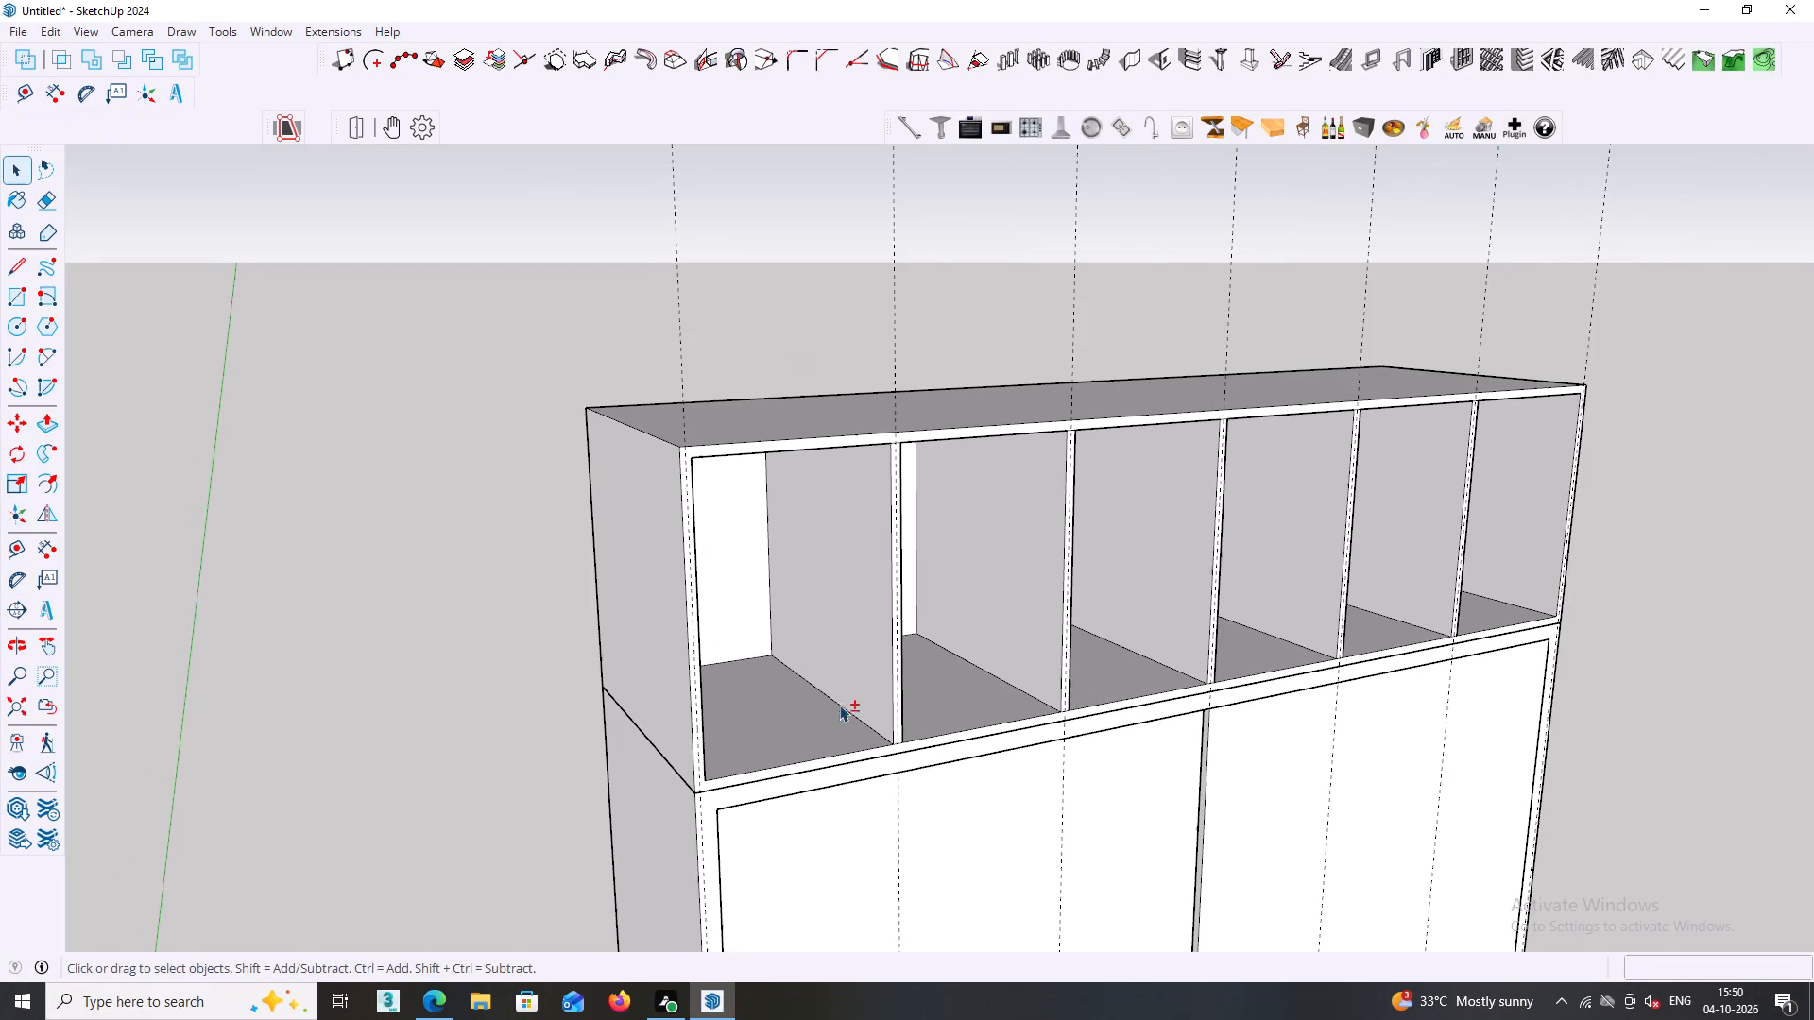
shift+middle_drag(831, 705, 730, 696)
middle_drag(708, 689, 652, 686)
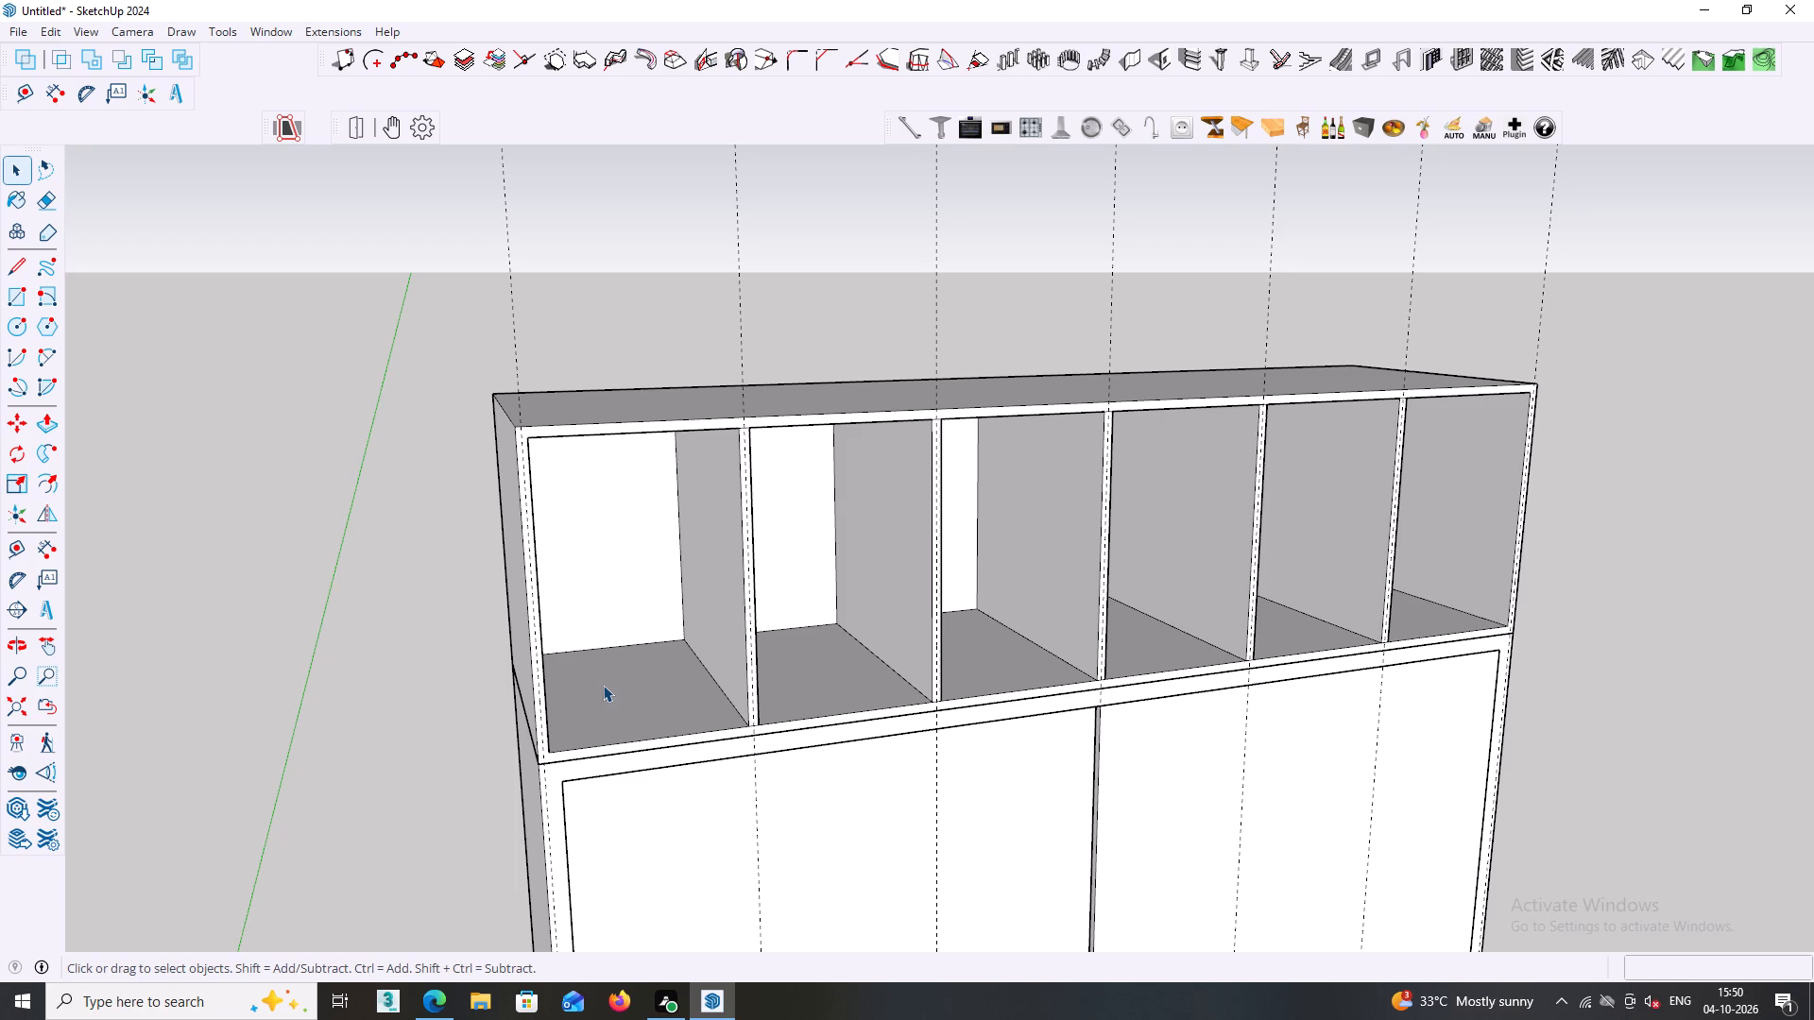
scroll(603, 685, down, 3)
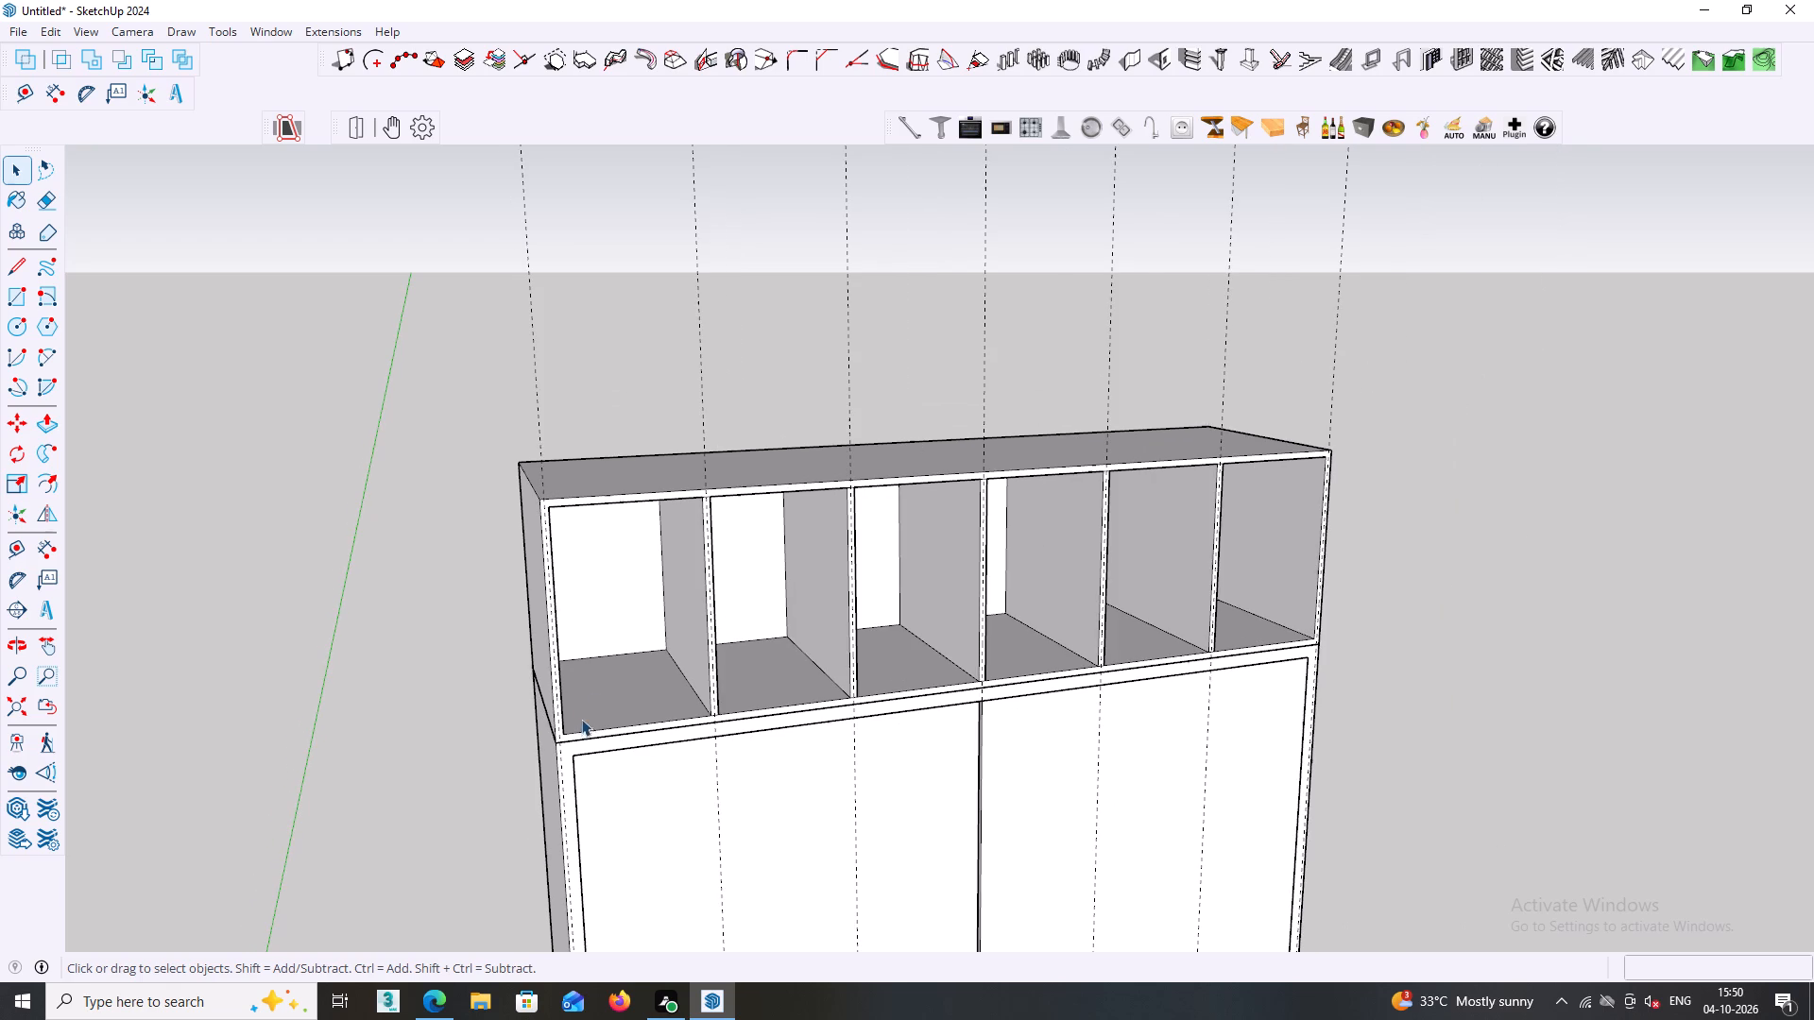
scroll(561, 747, up, 6)
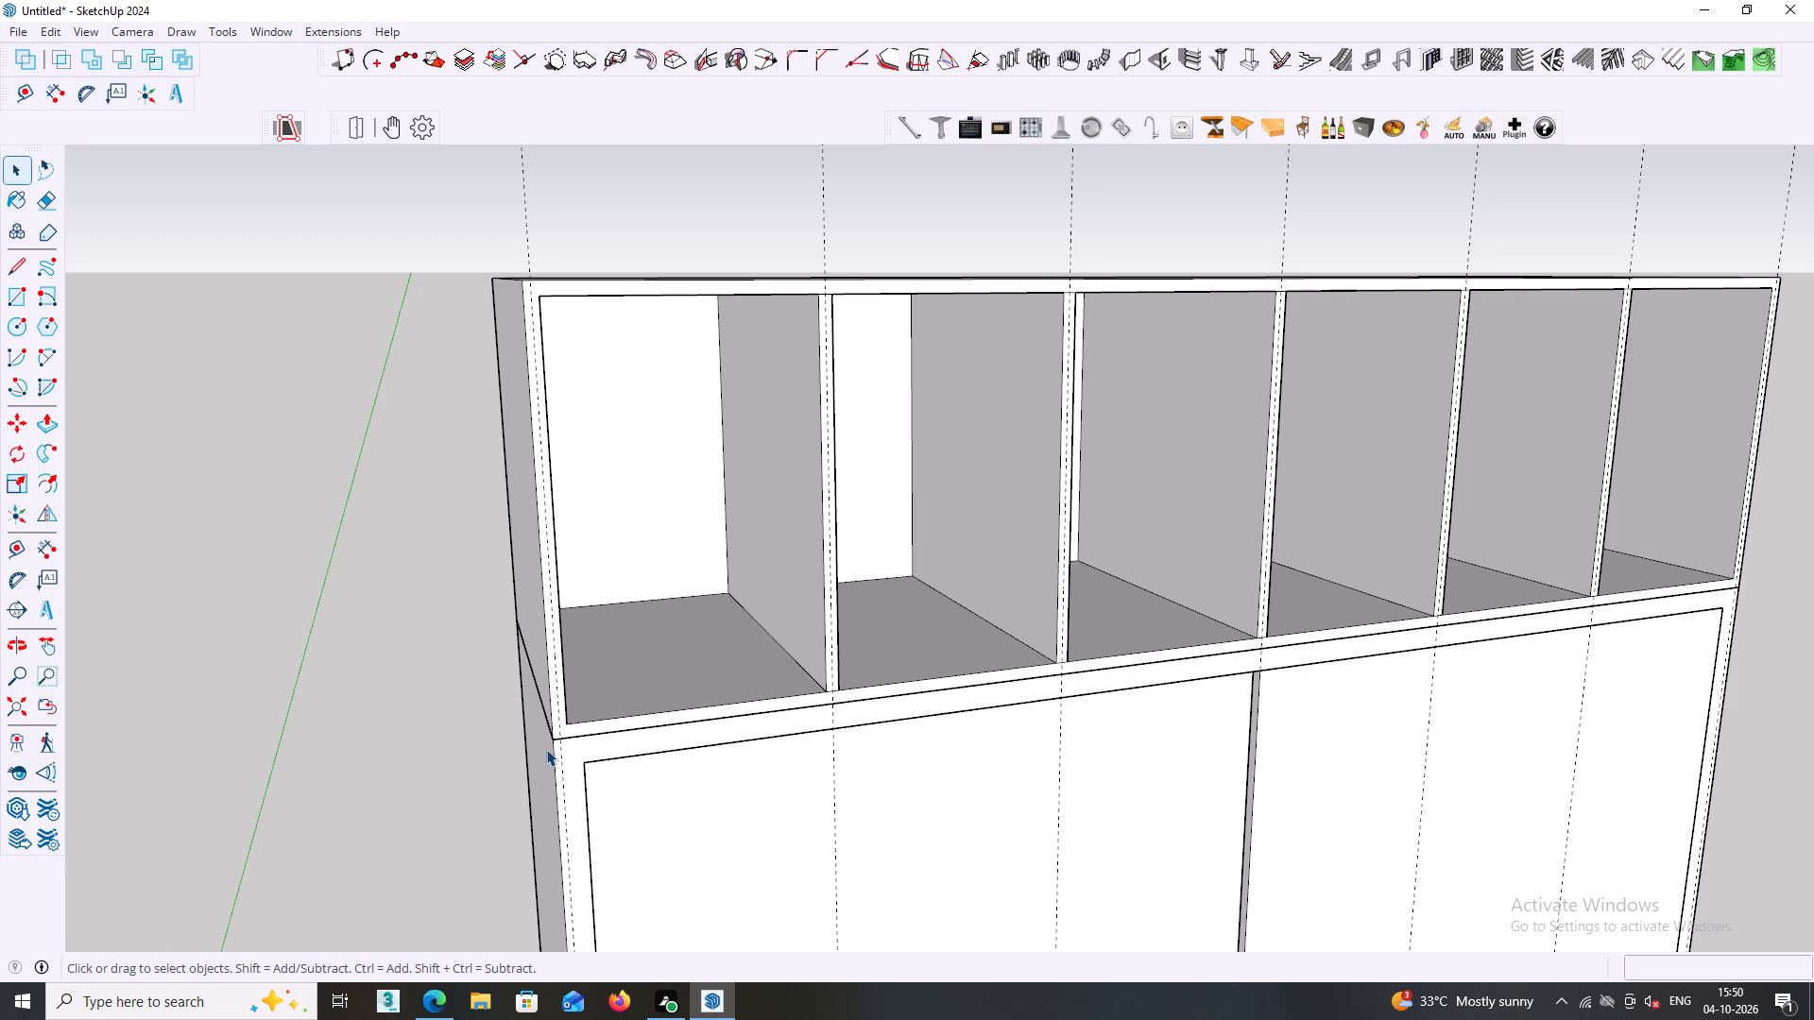
scroll(546, 749, down, 1)
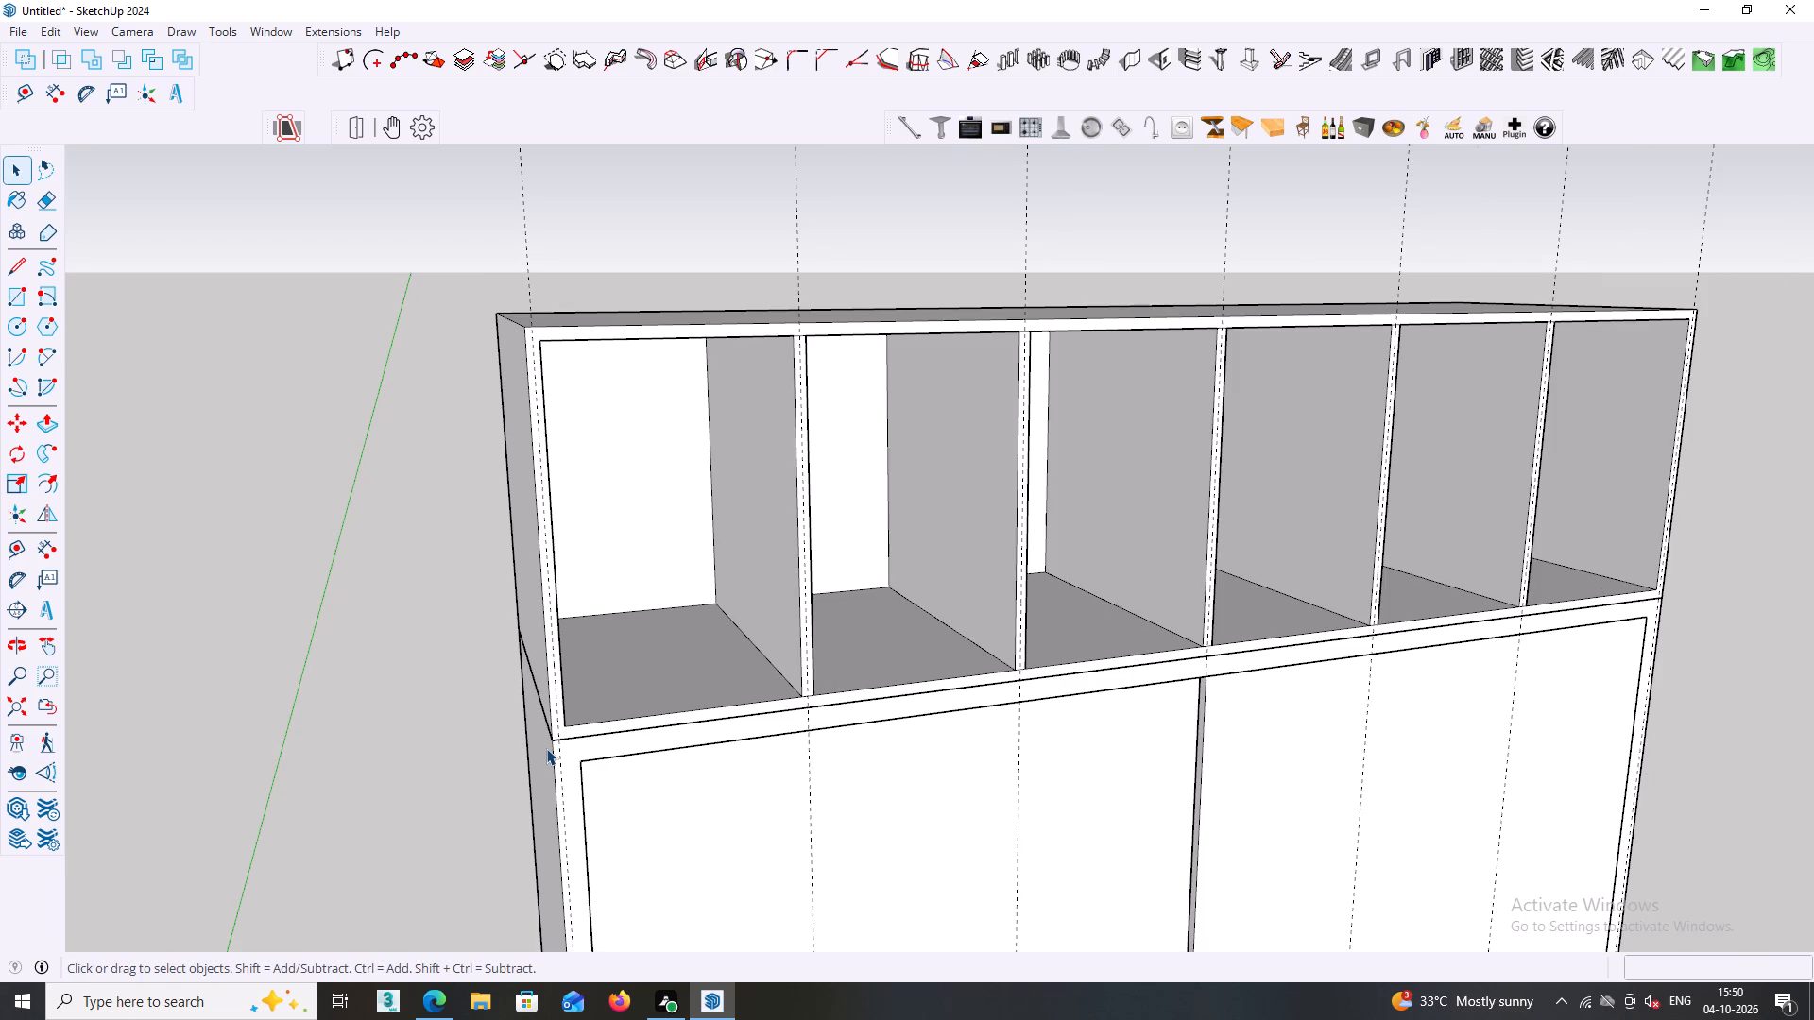
scroll(546, 748, down, 3)
middle_drag(550, 736, 529, 715)
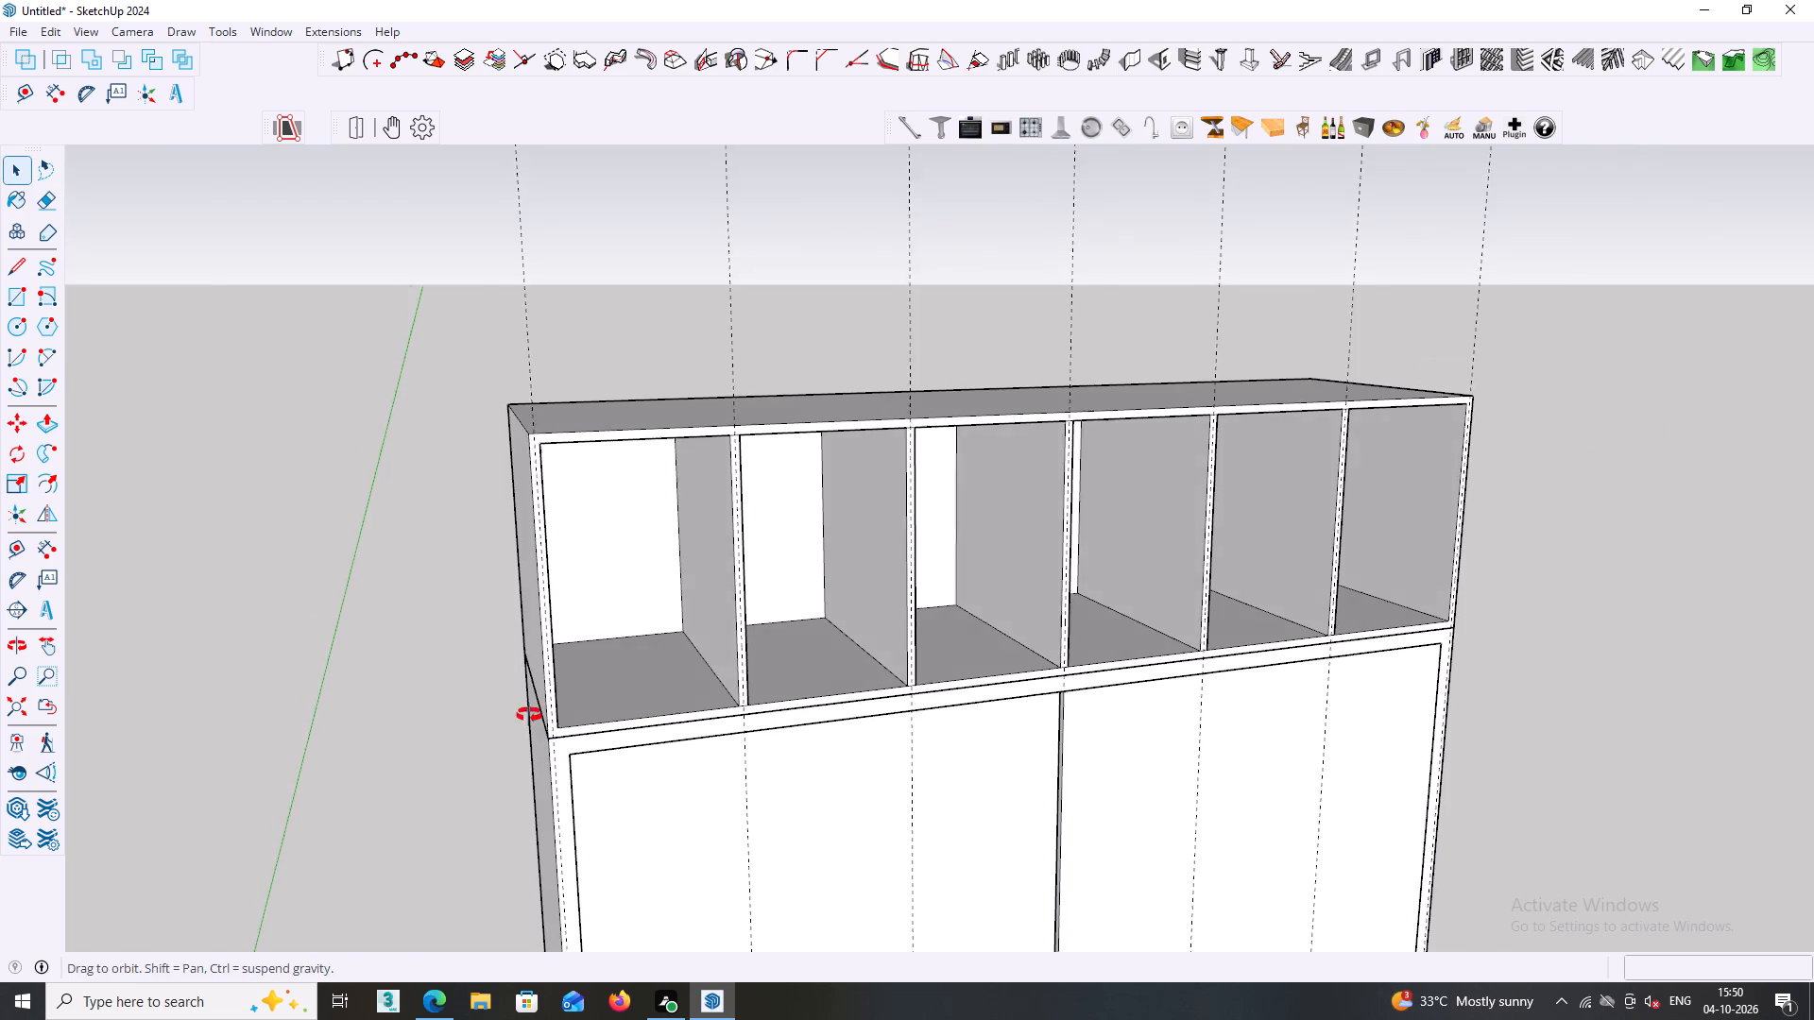
middle_drag(529, 715, 529, 694)
scroll(554, 693, up, 7)
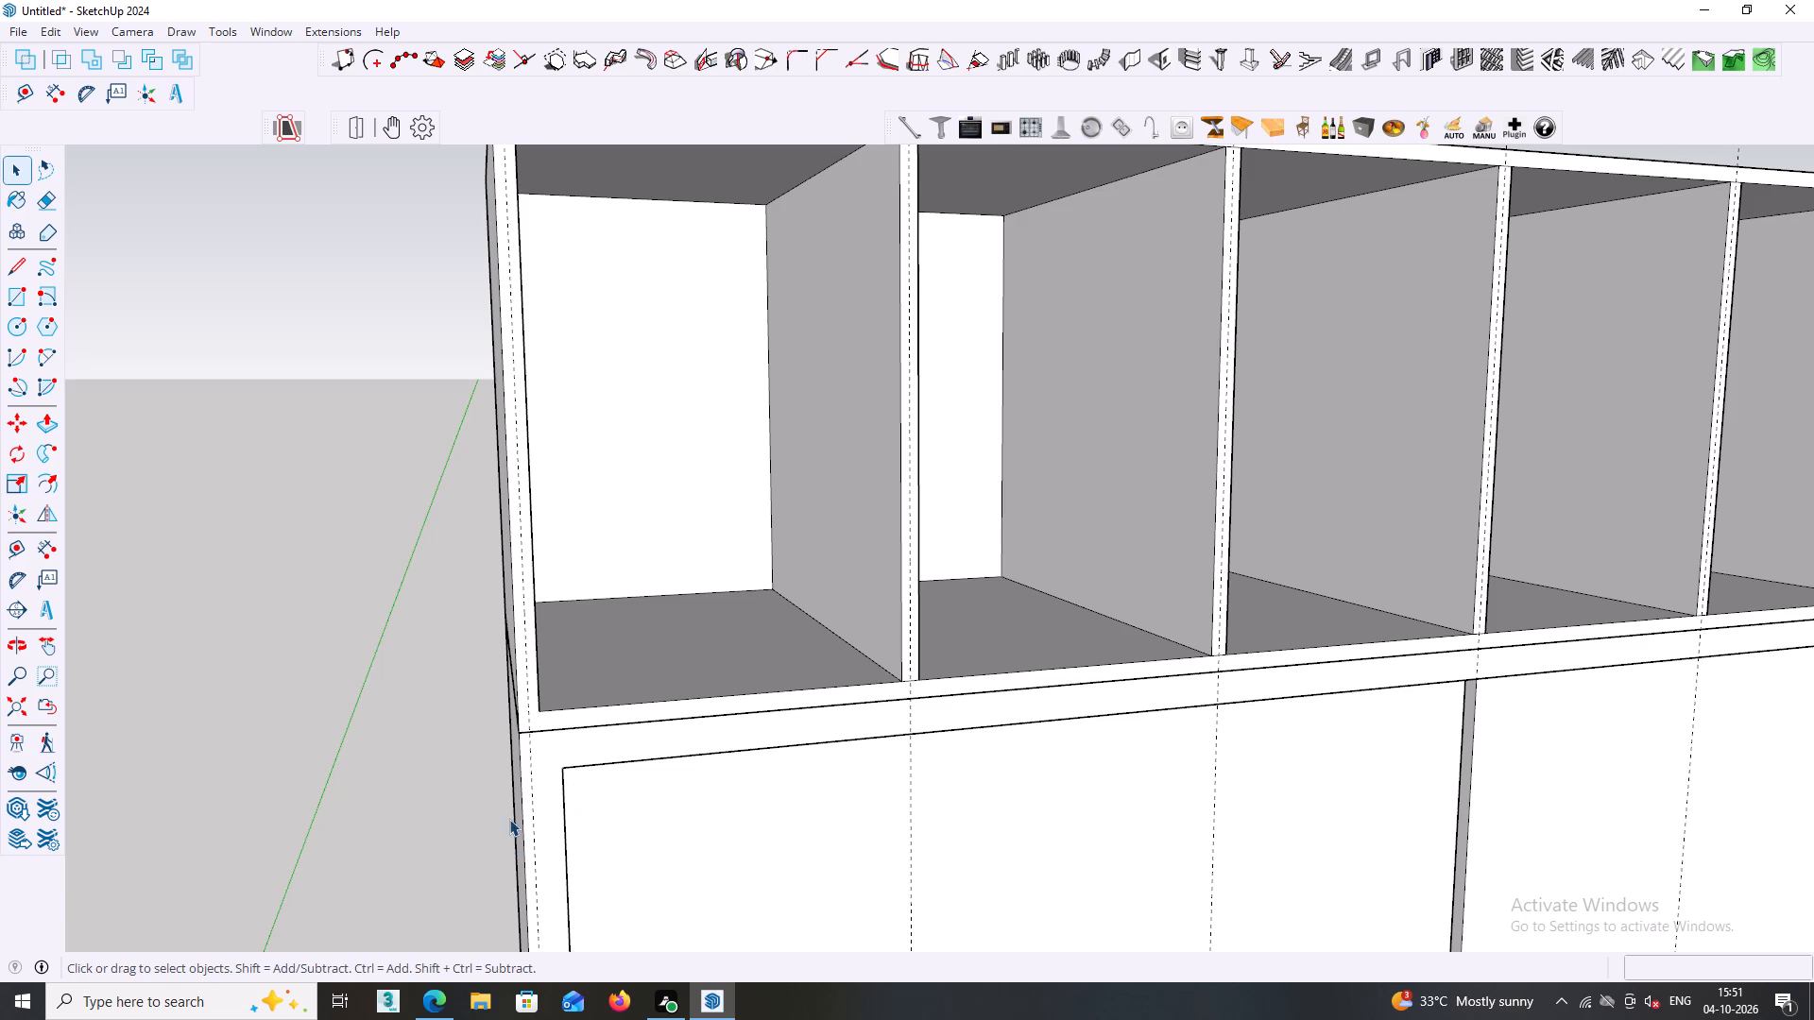
scroll(625, 655, down, 2)
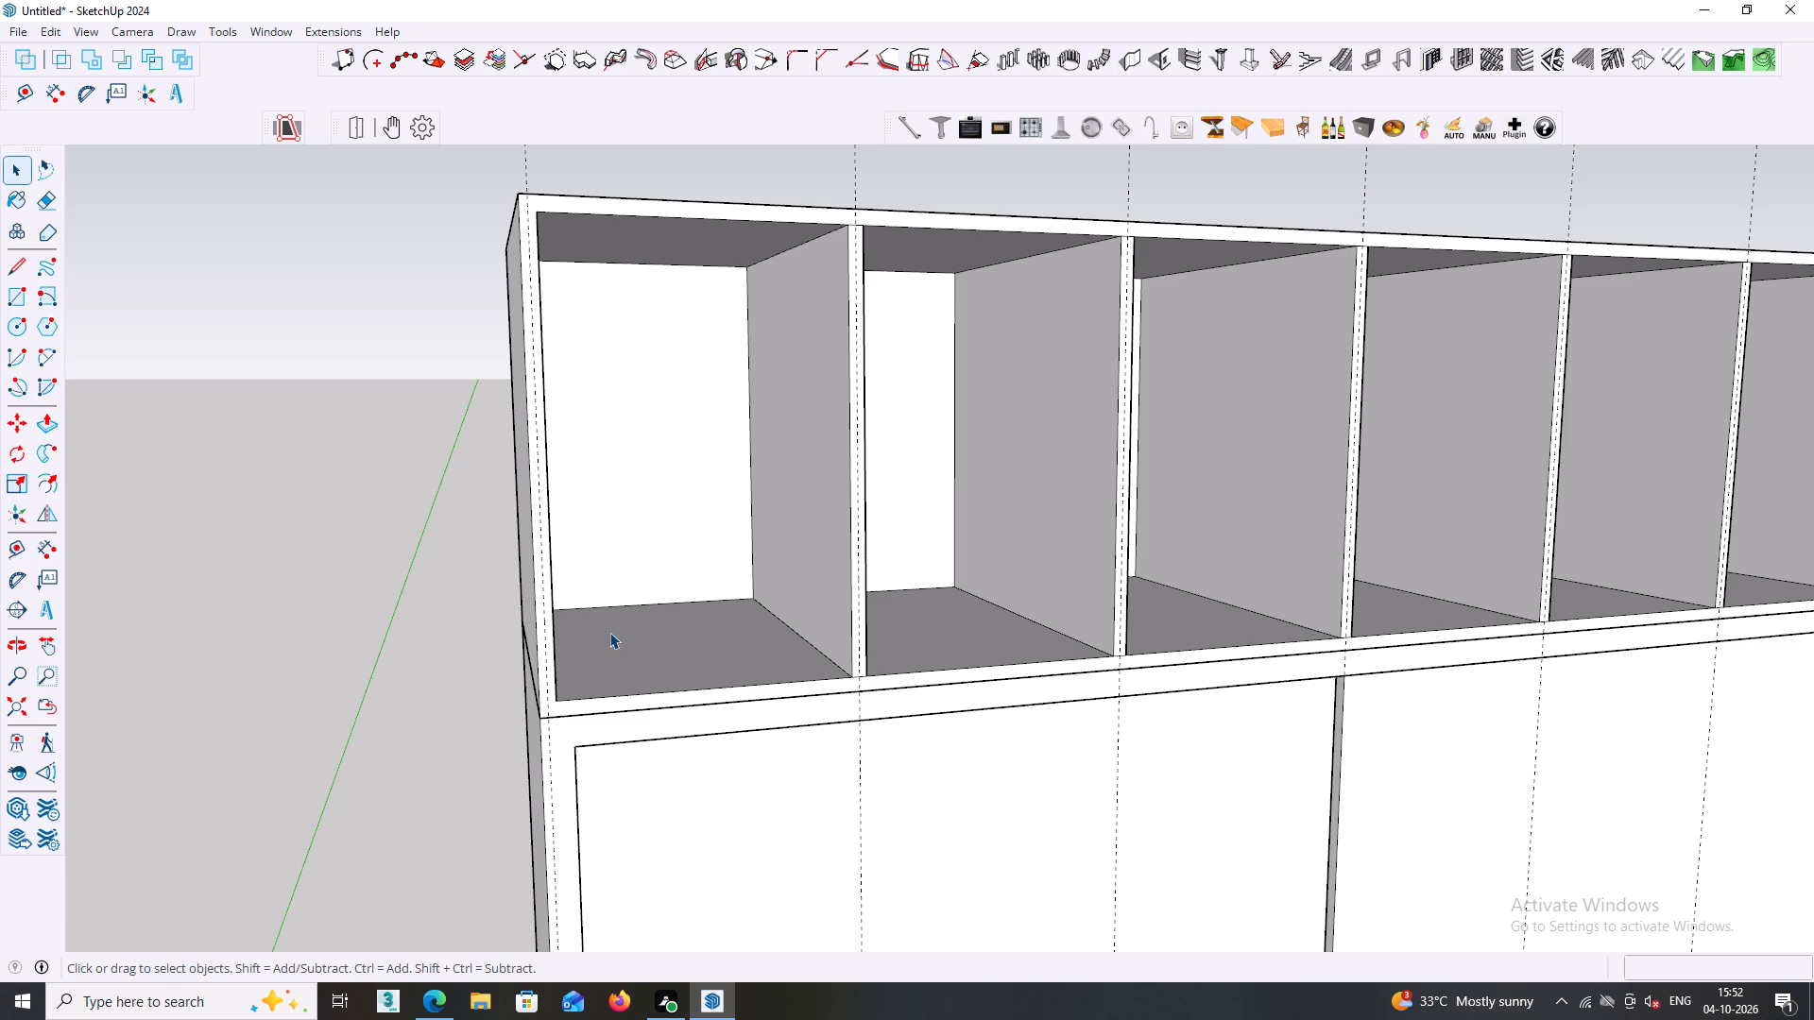
scroll(612, 632, down, 1)
middle_drag(607, 624, 597, 628)
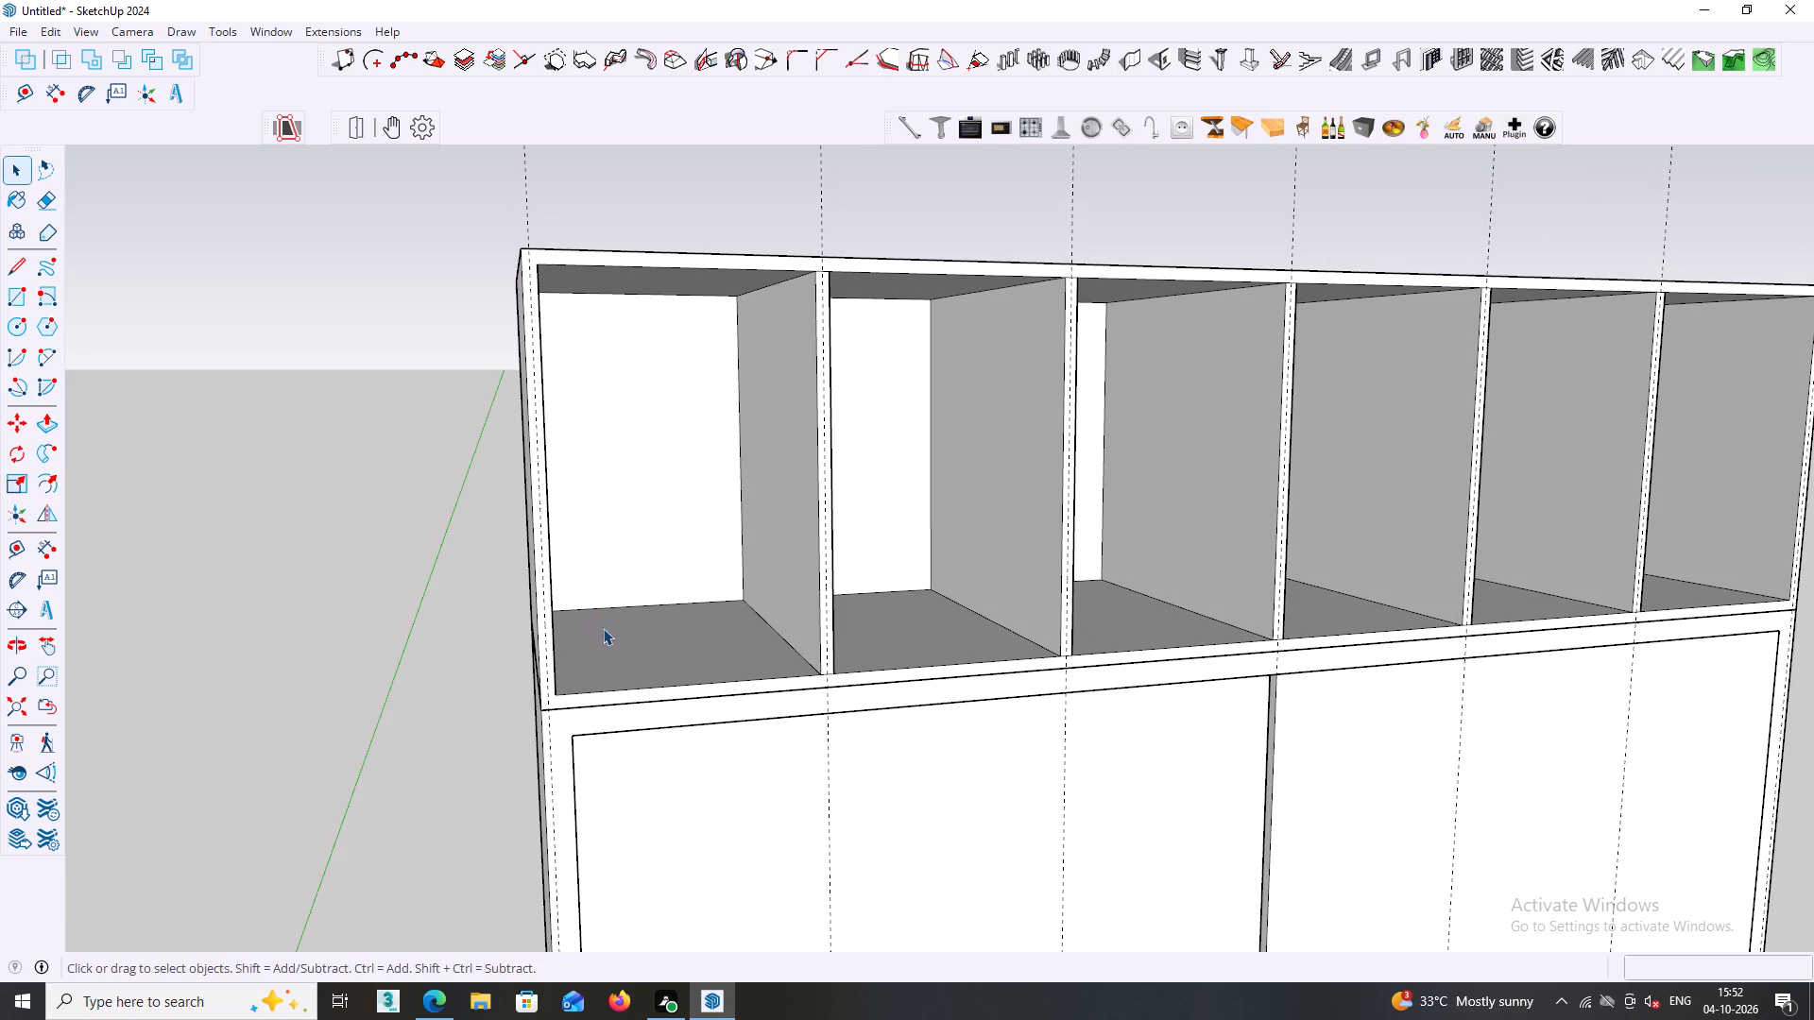
middle_drag(603, 628, 518, 603)
shift+middle_drag(603, 561, 593, 737)
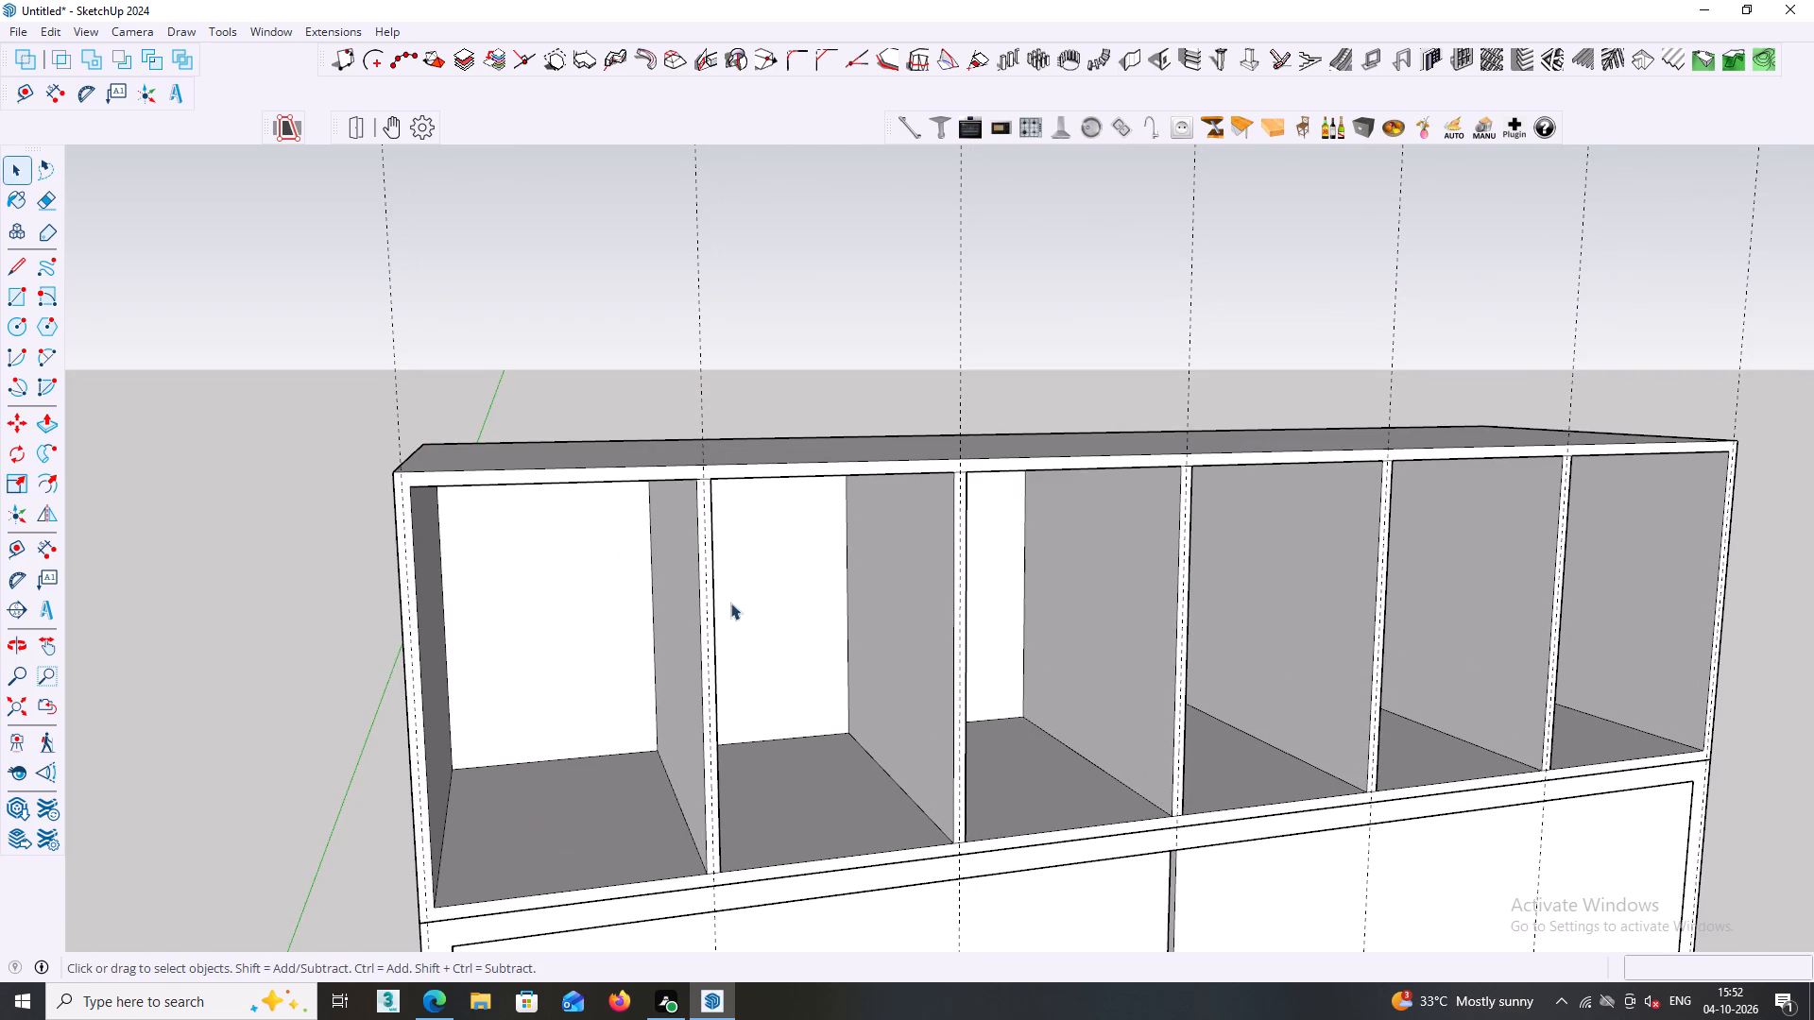
scroll(841, 475, up, 1)
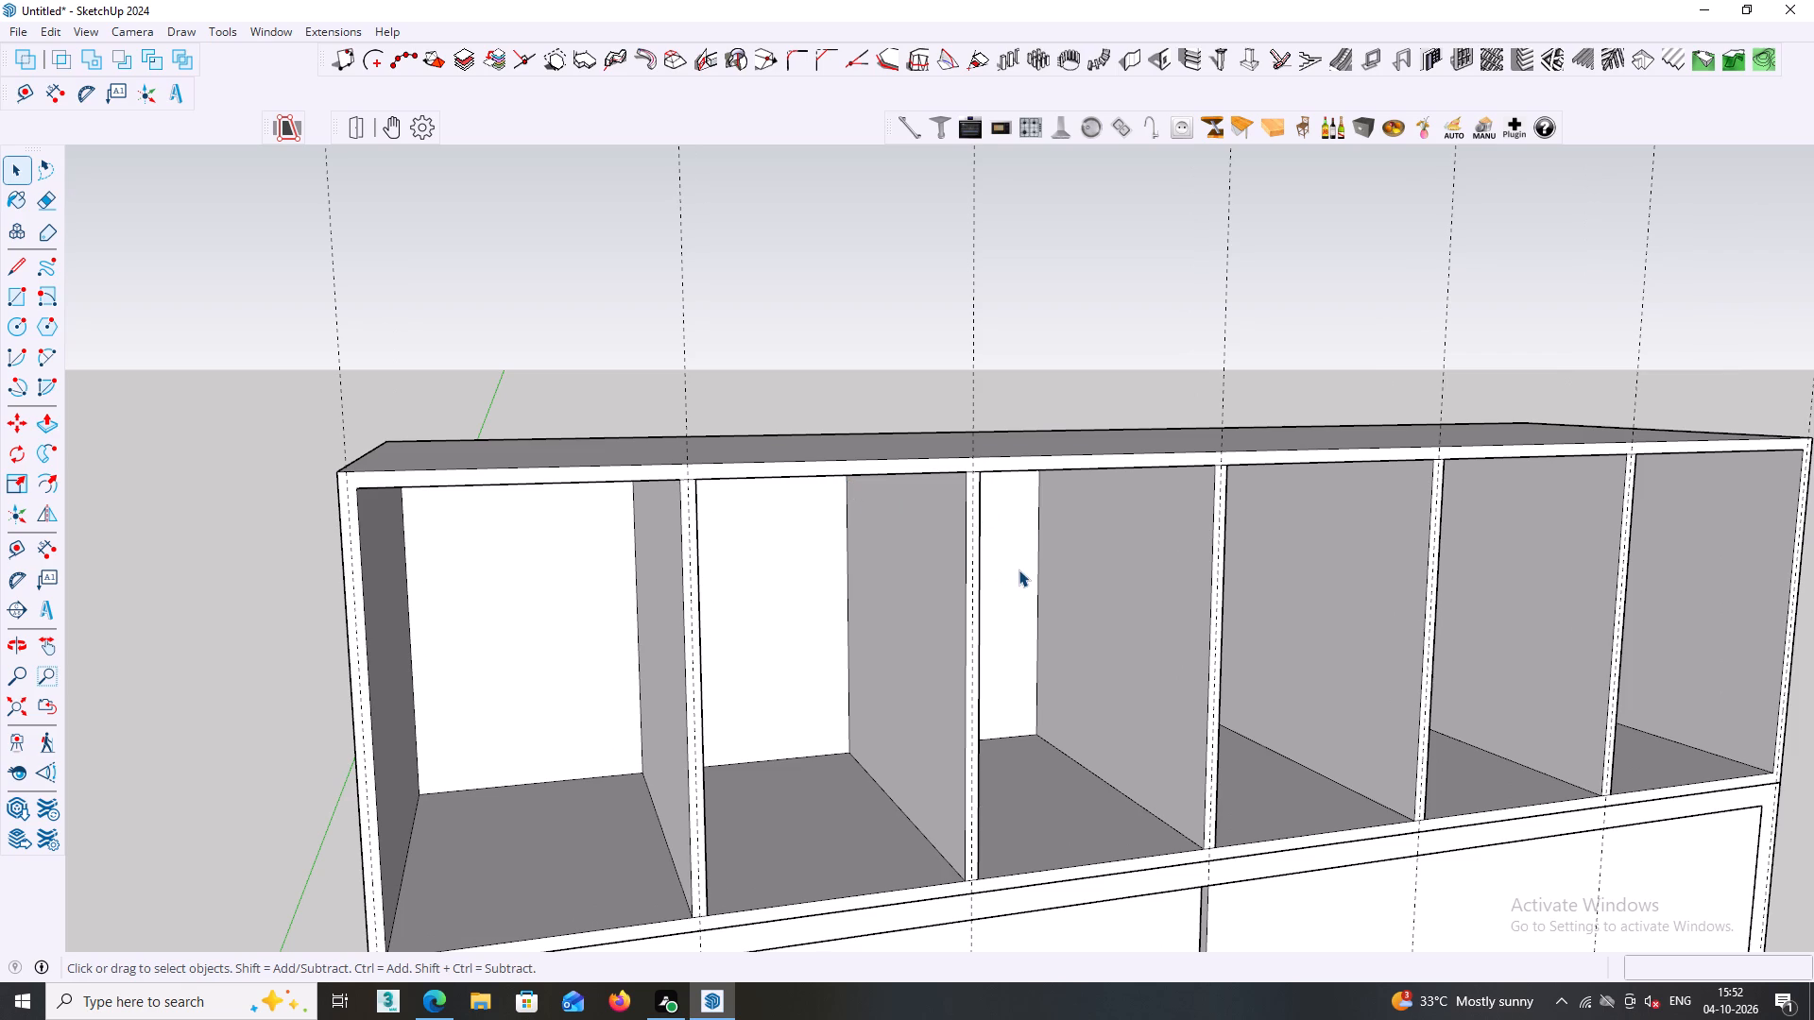
scroll(1018, 572, down, 2)
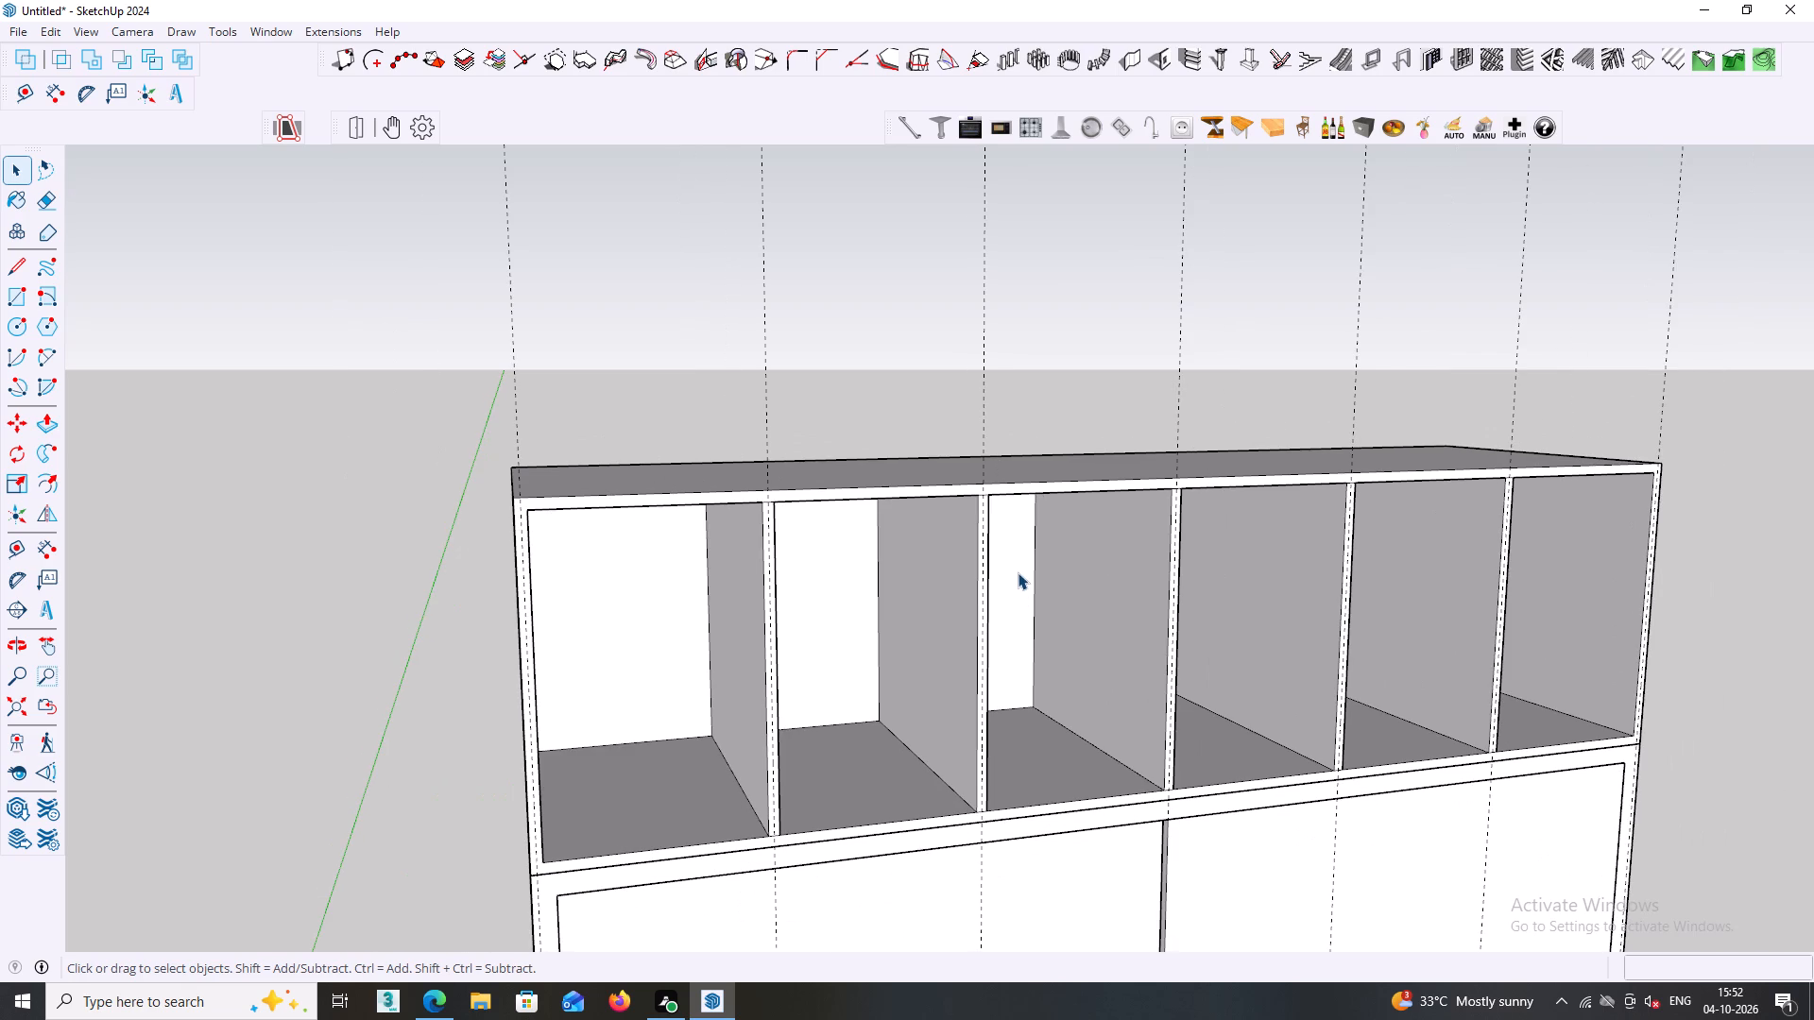
middle_drag(1031, 581, 1027, 589)
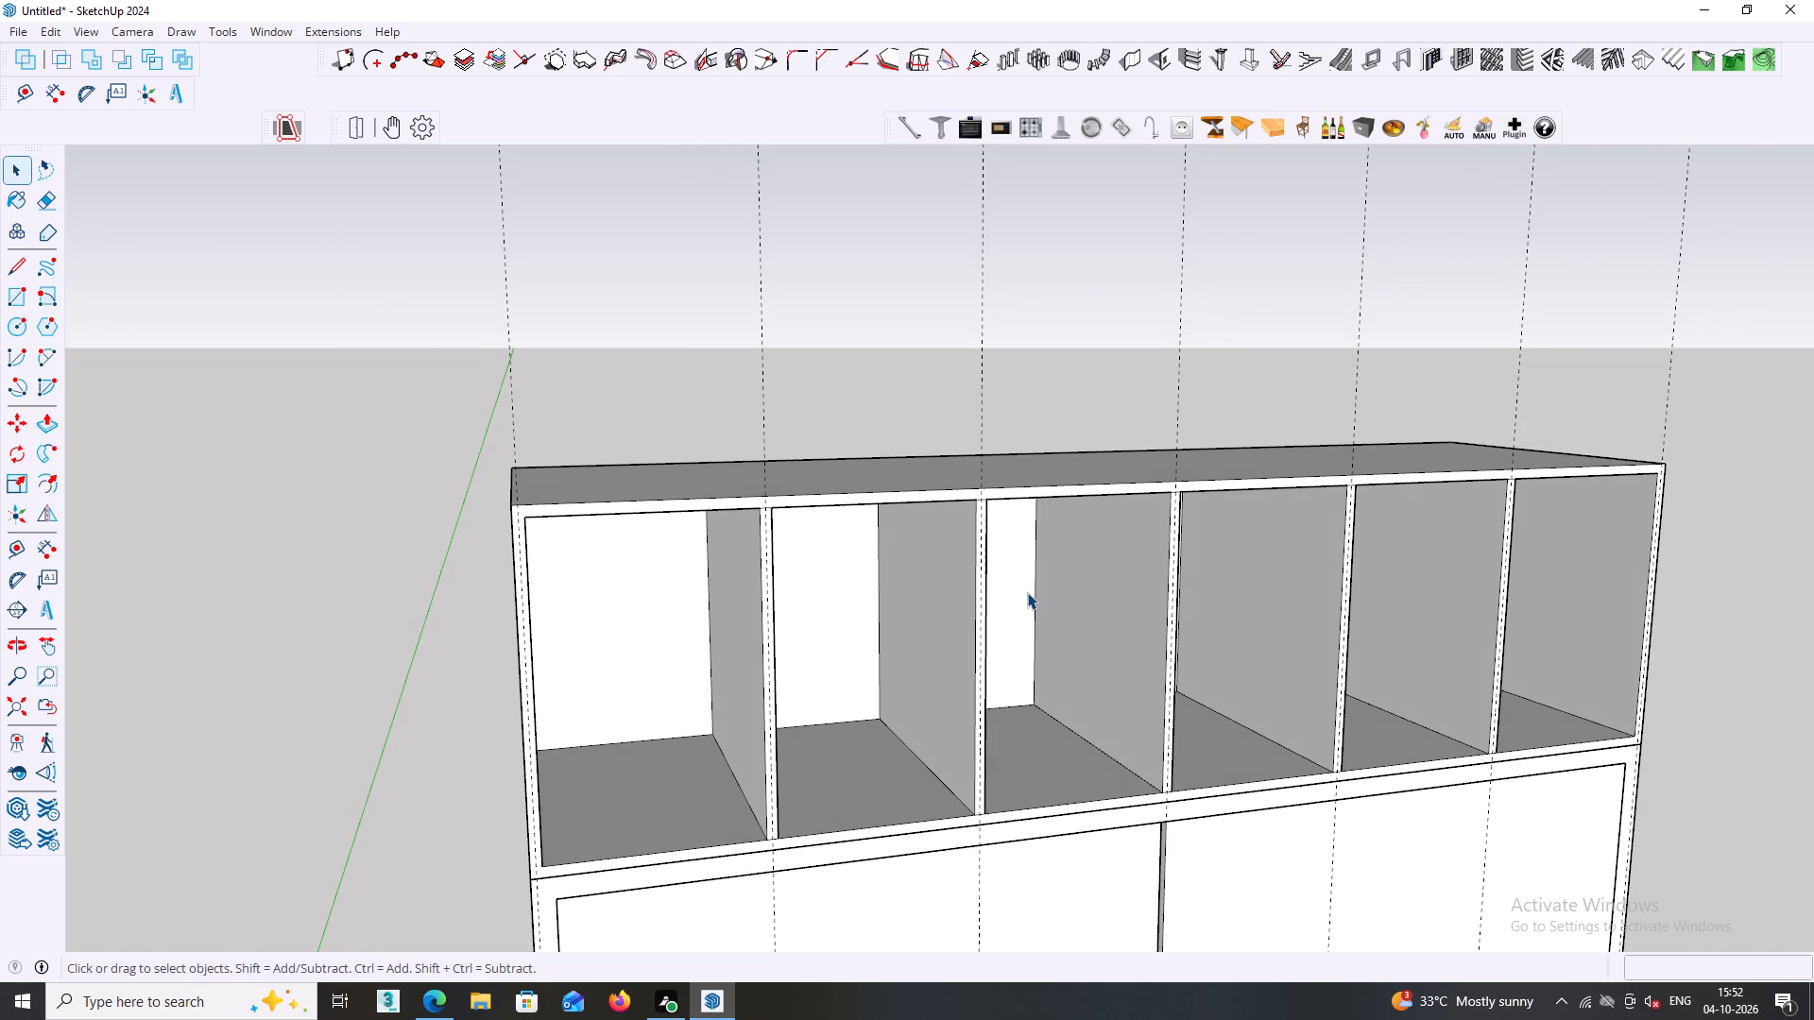
scroll(1031, 592, down, 1)
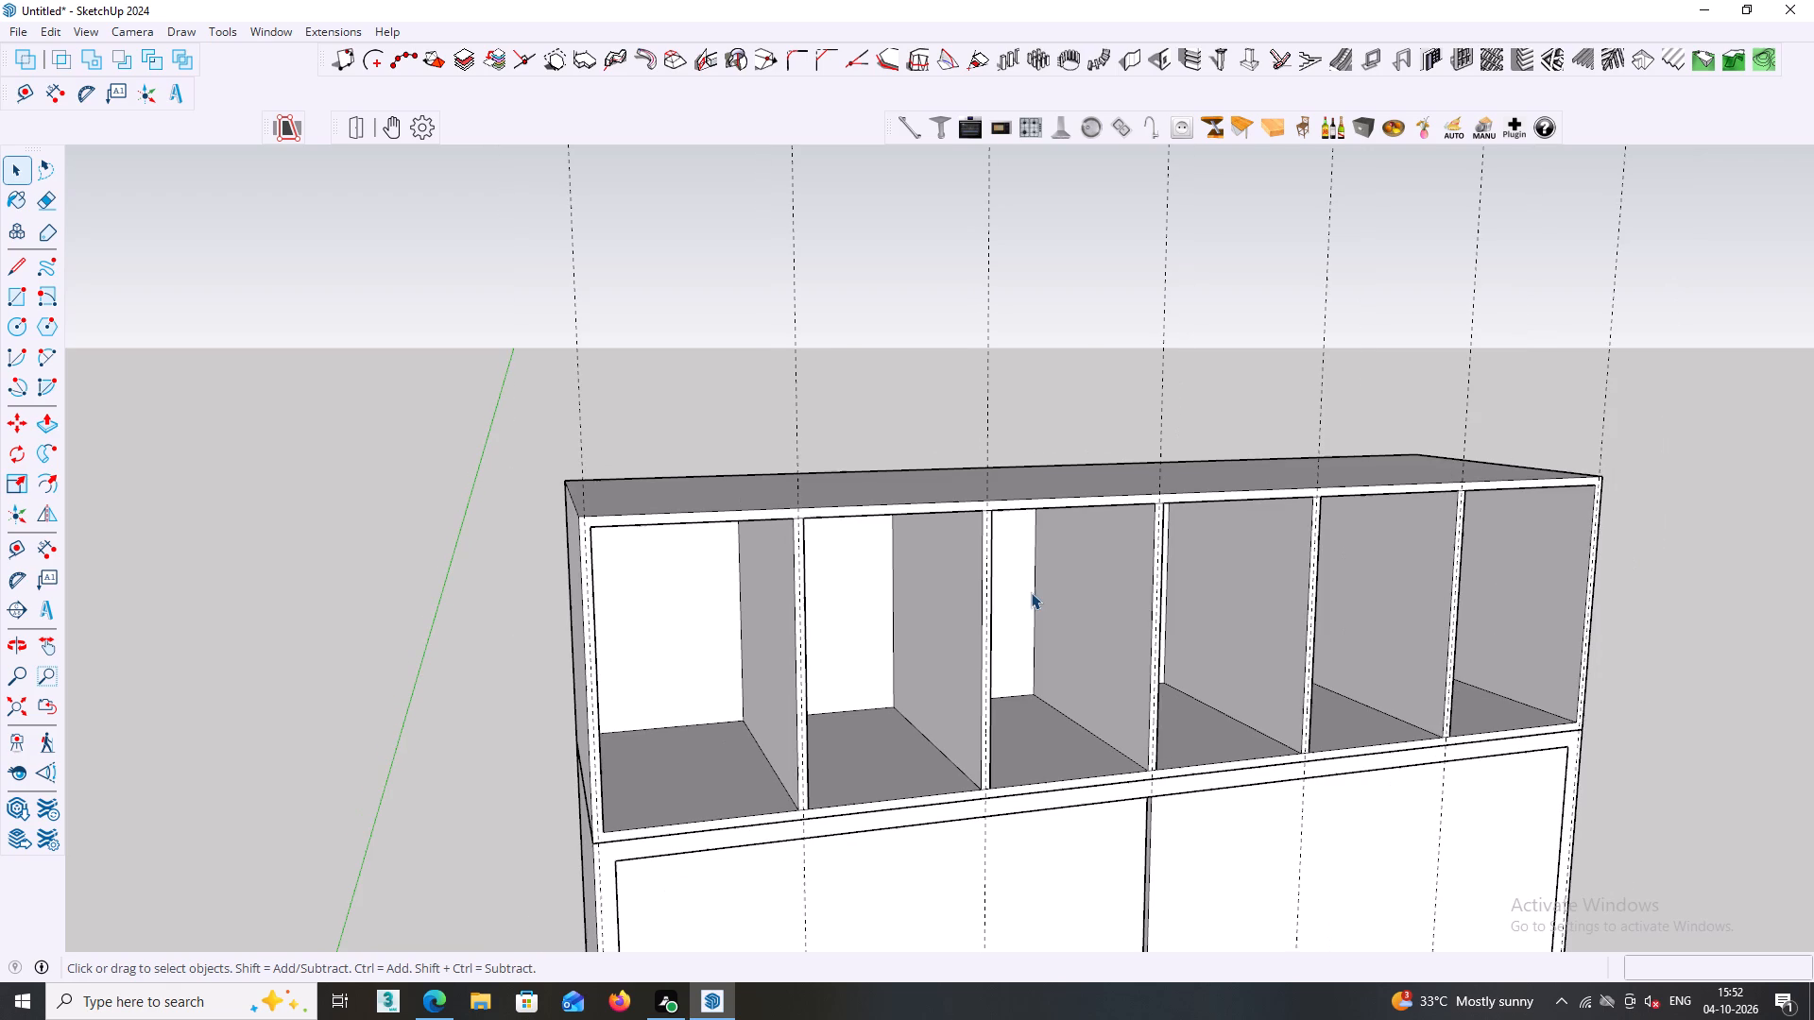
middle_drag(936, 645, 896, 586)
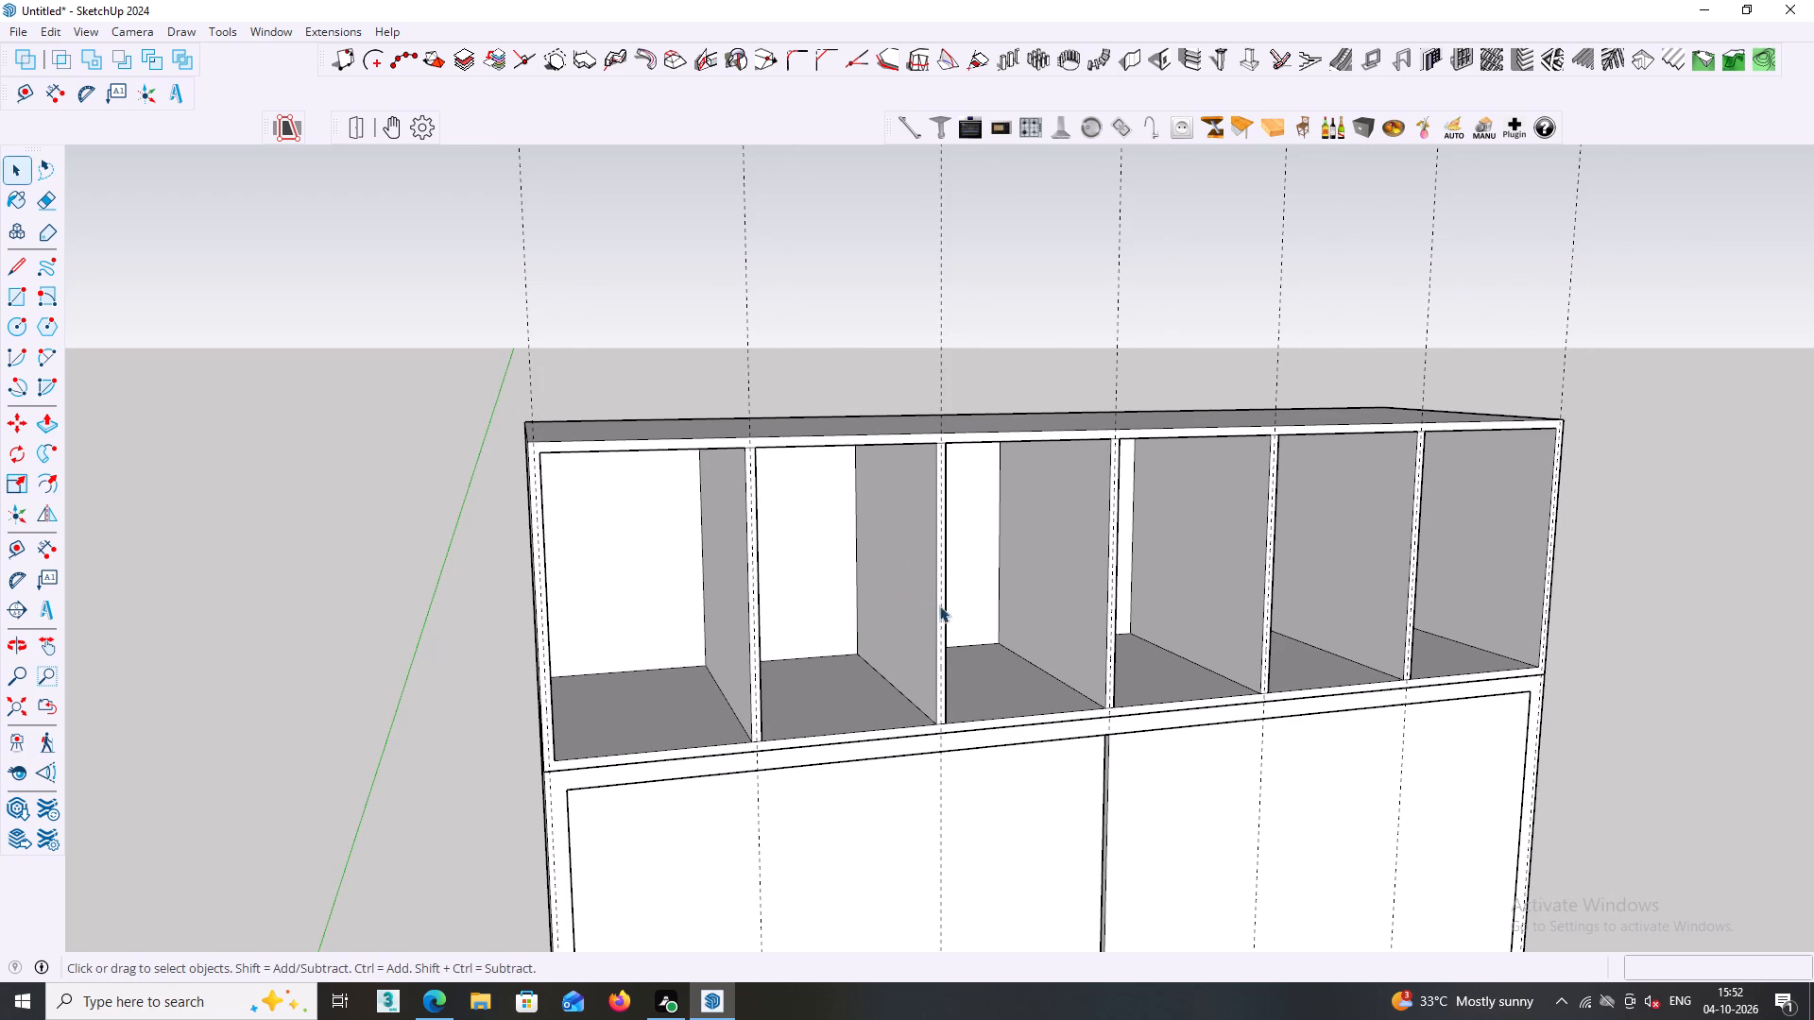
middle_drag(829, 622, 909, 627)
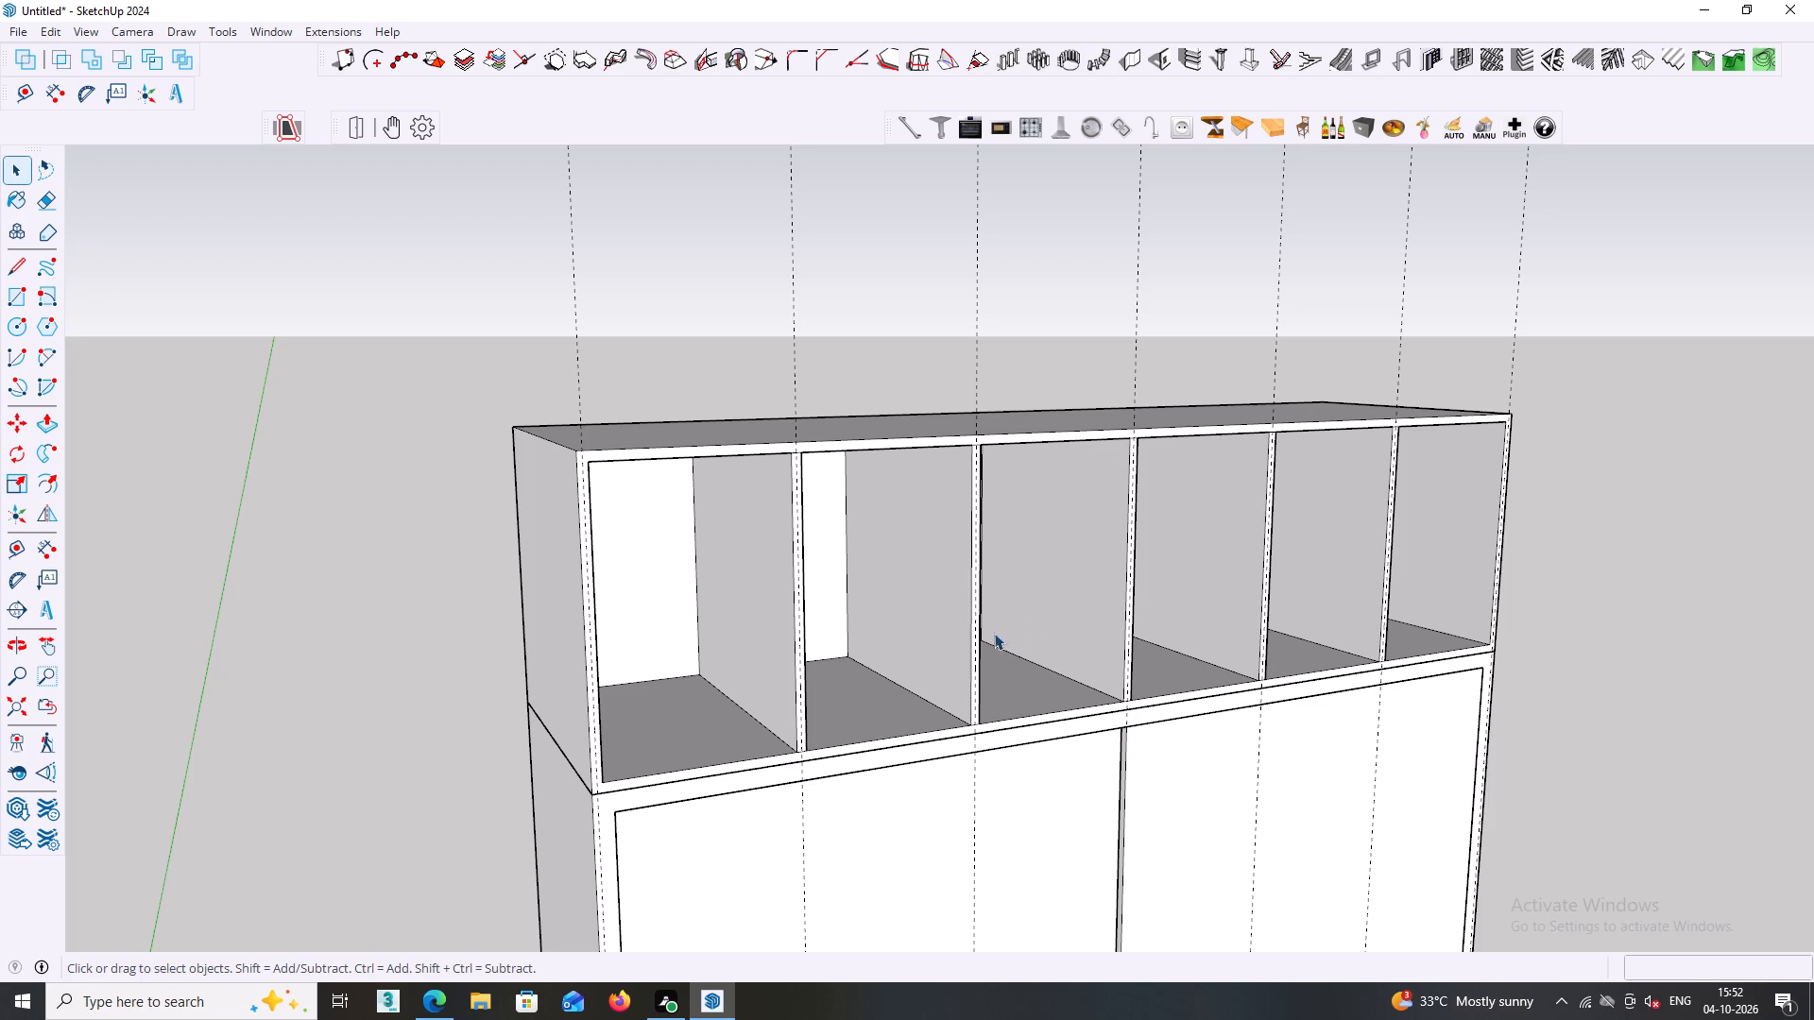
Draw a rectangle of about 341 x 530 mm covering the front opening of the upper cabinet's leftmost compartment.
middle_drag(866, 609, 816, 660)
middle_drag(739, 584, 647, 531)
scroll(531, 498, up, 2)
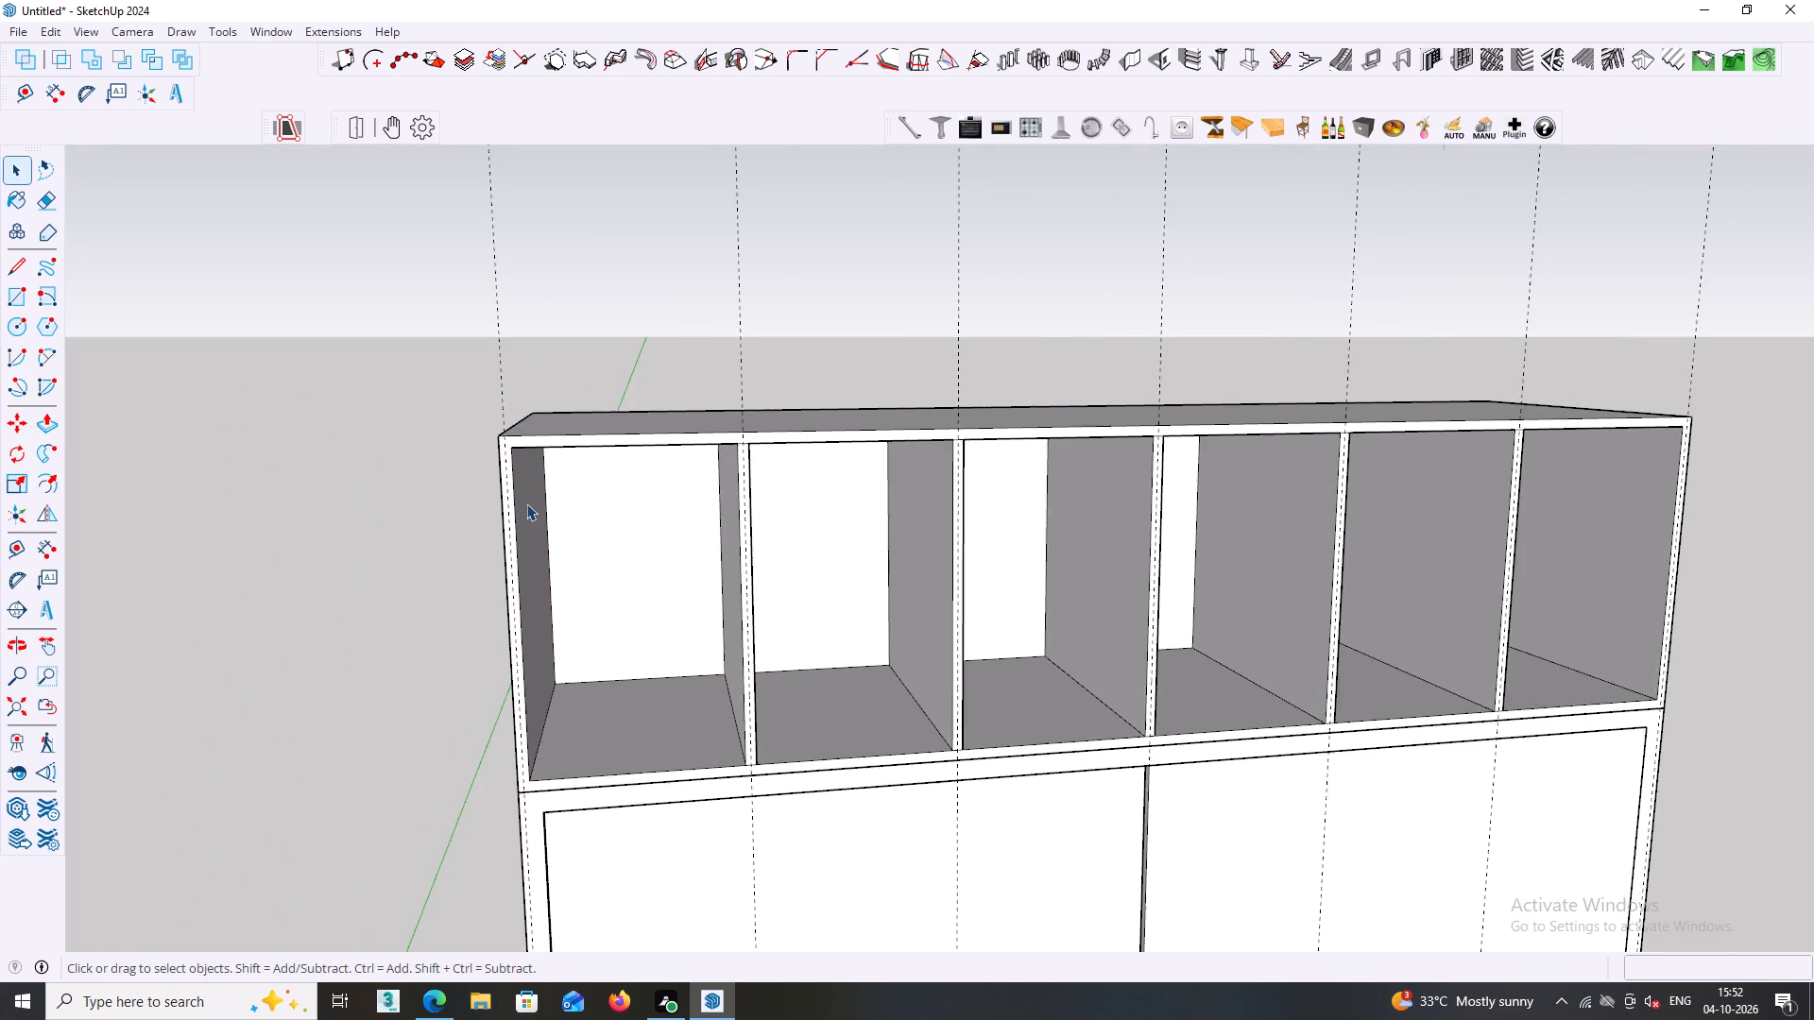
scroll(526, 503, up, 1)
middle_drag(613, 511, 617, 540)
middle_drag(618, 560, 599, 541)
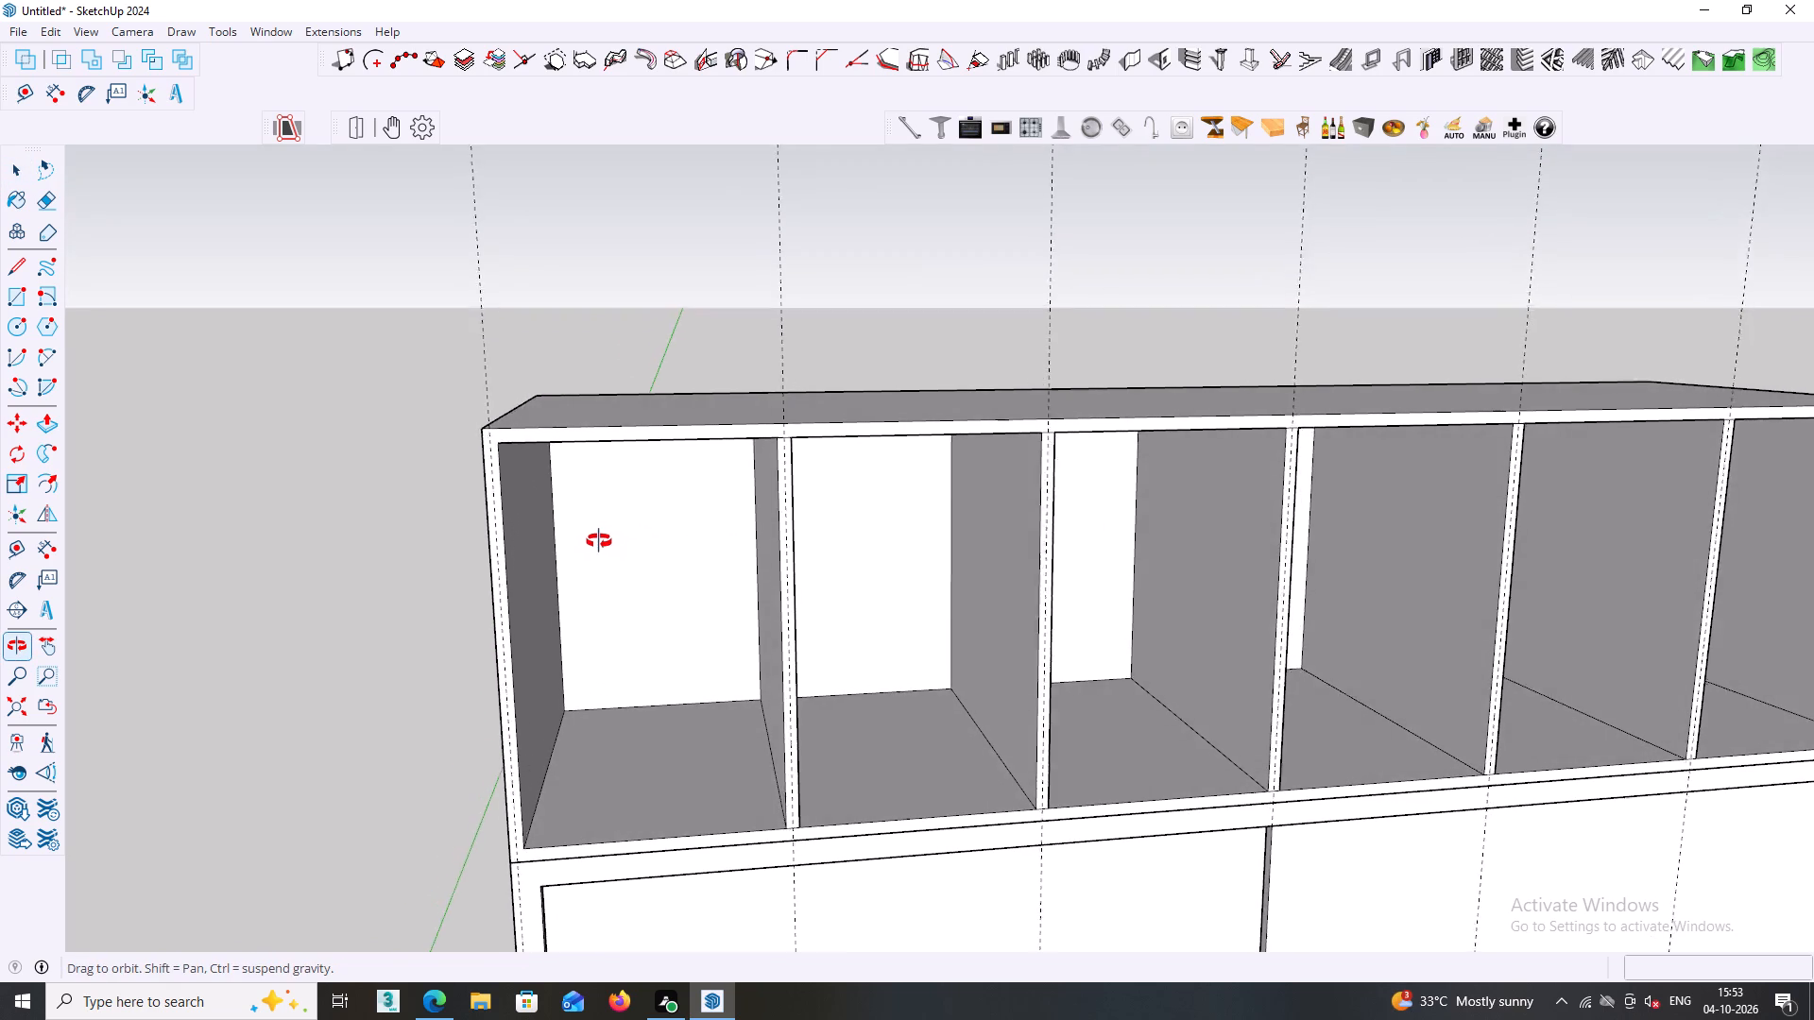
middle_drag(599, 541, 590, 538)
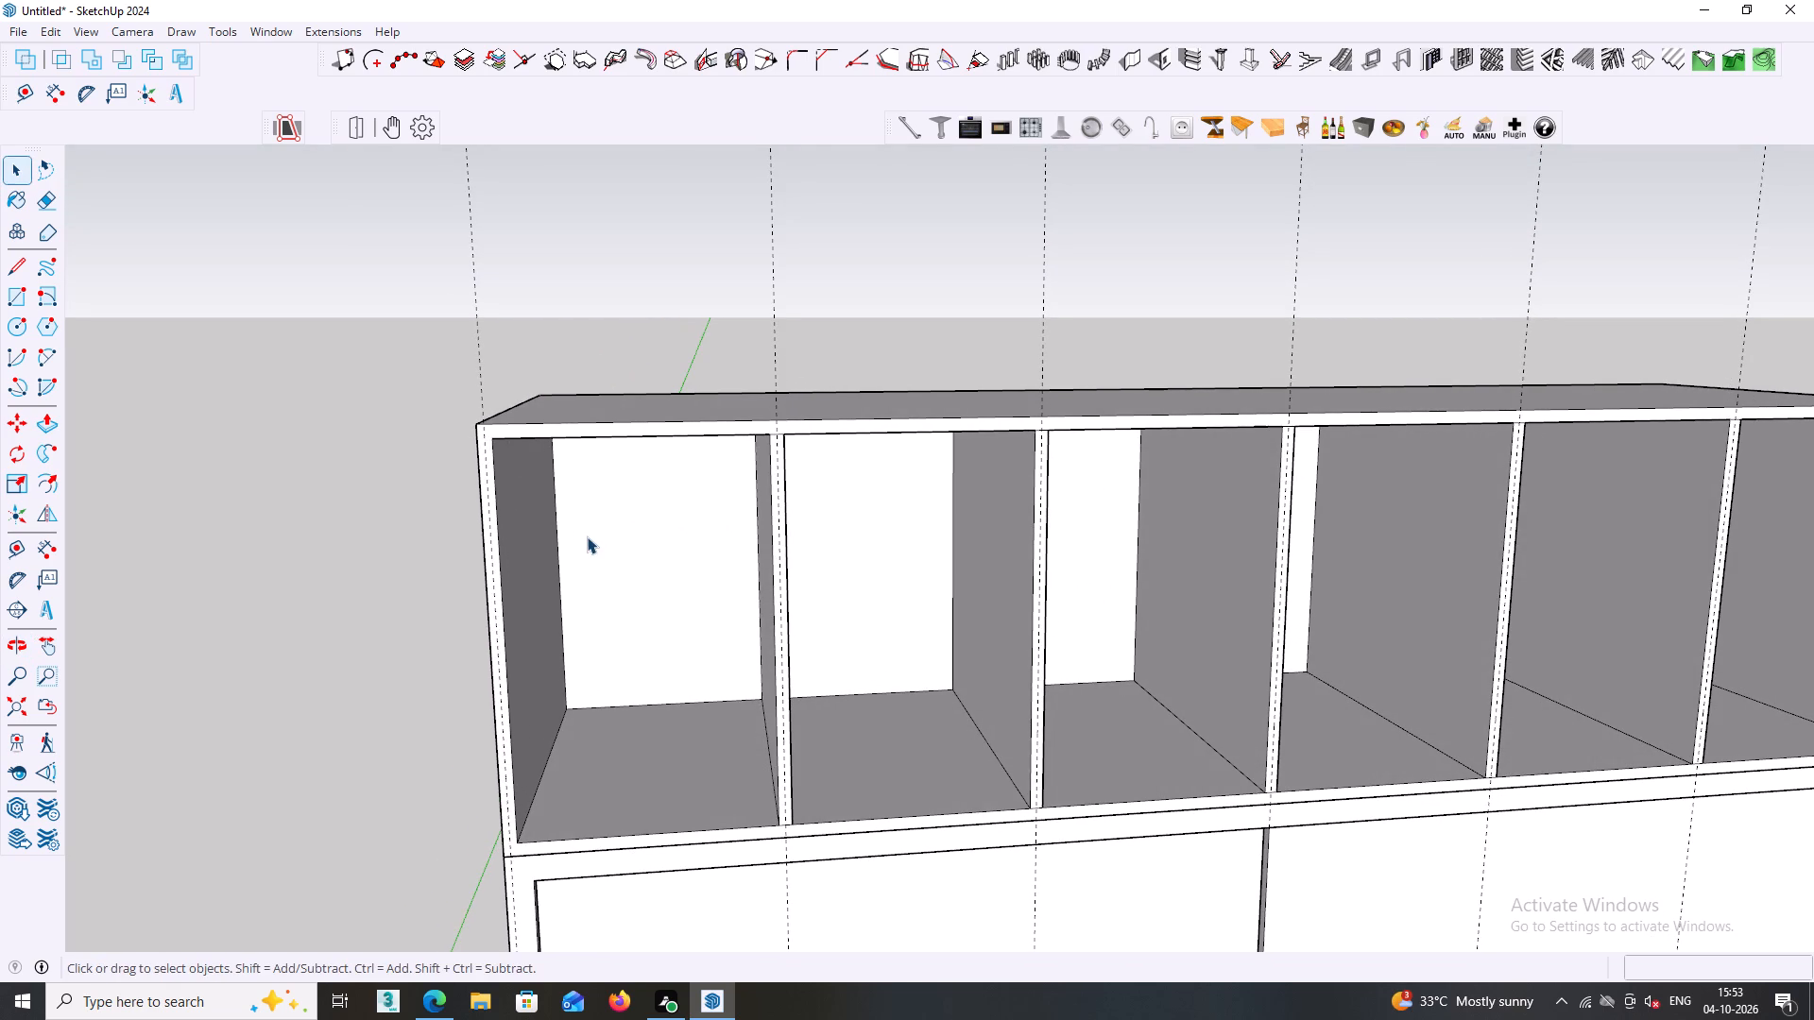
key(r)
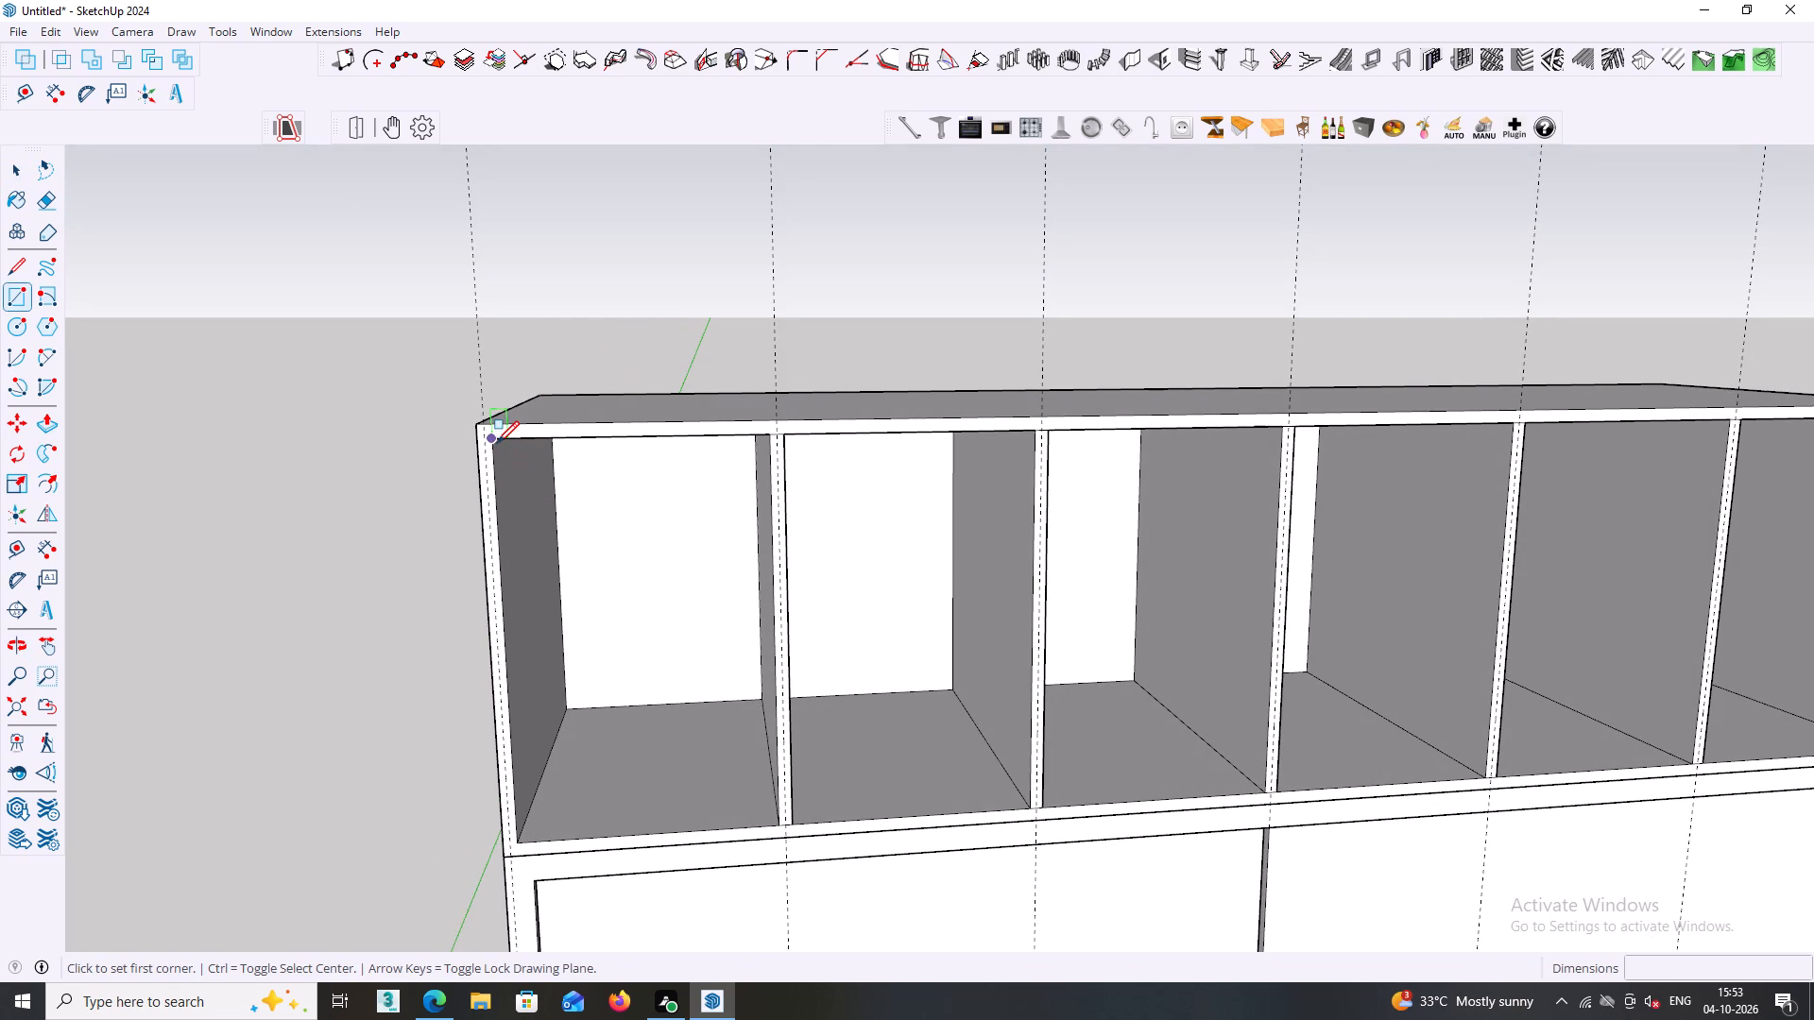
click(497, 443)
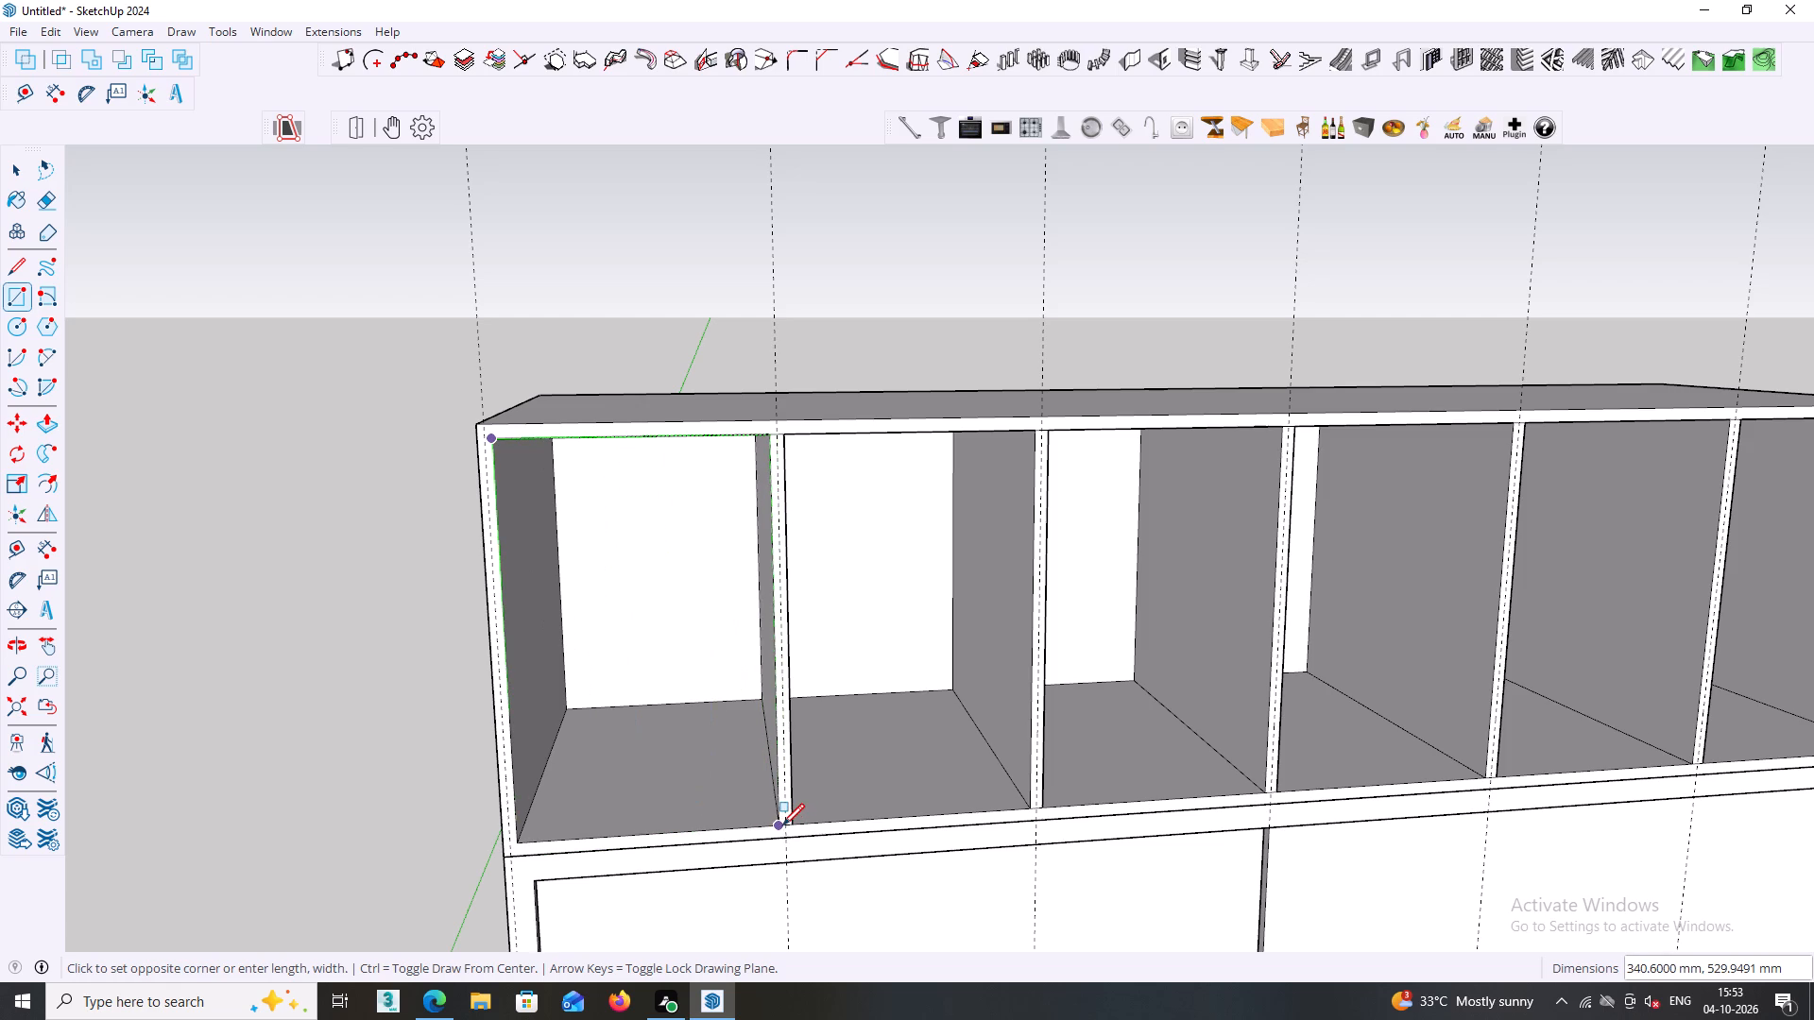
click(782, 825)
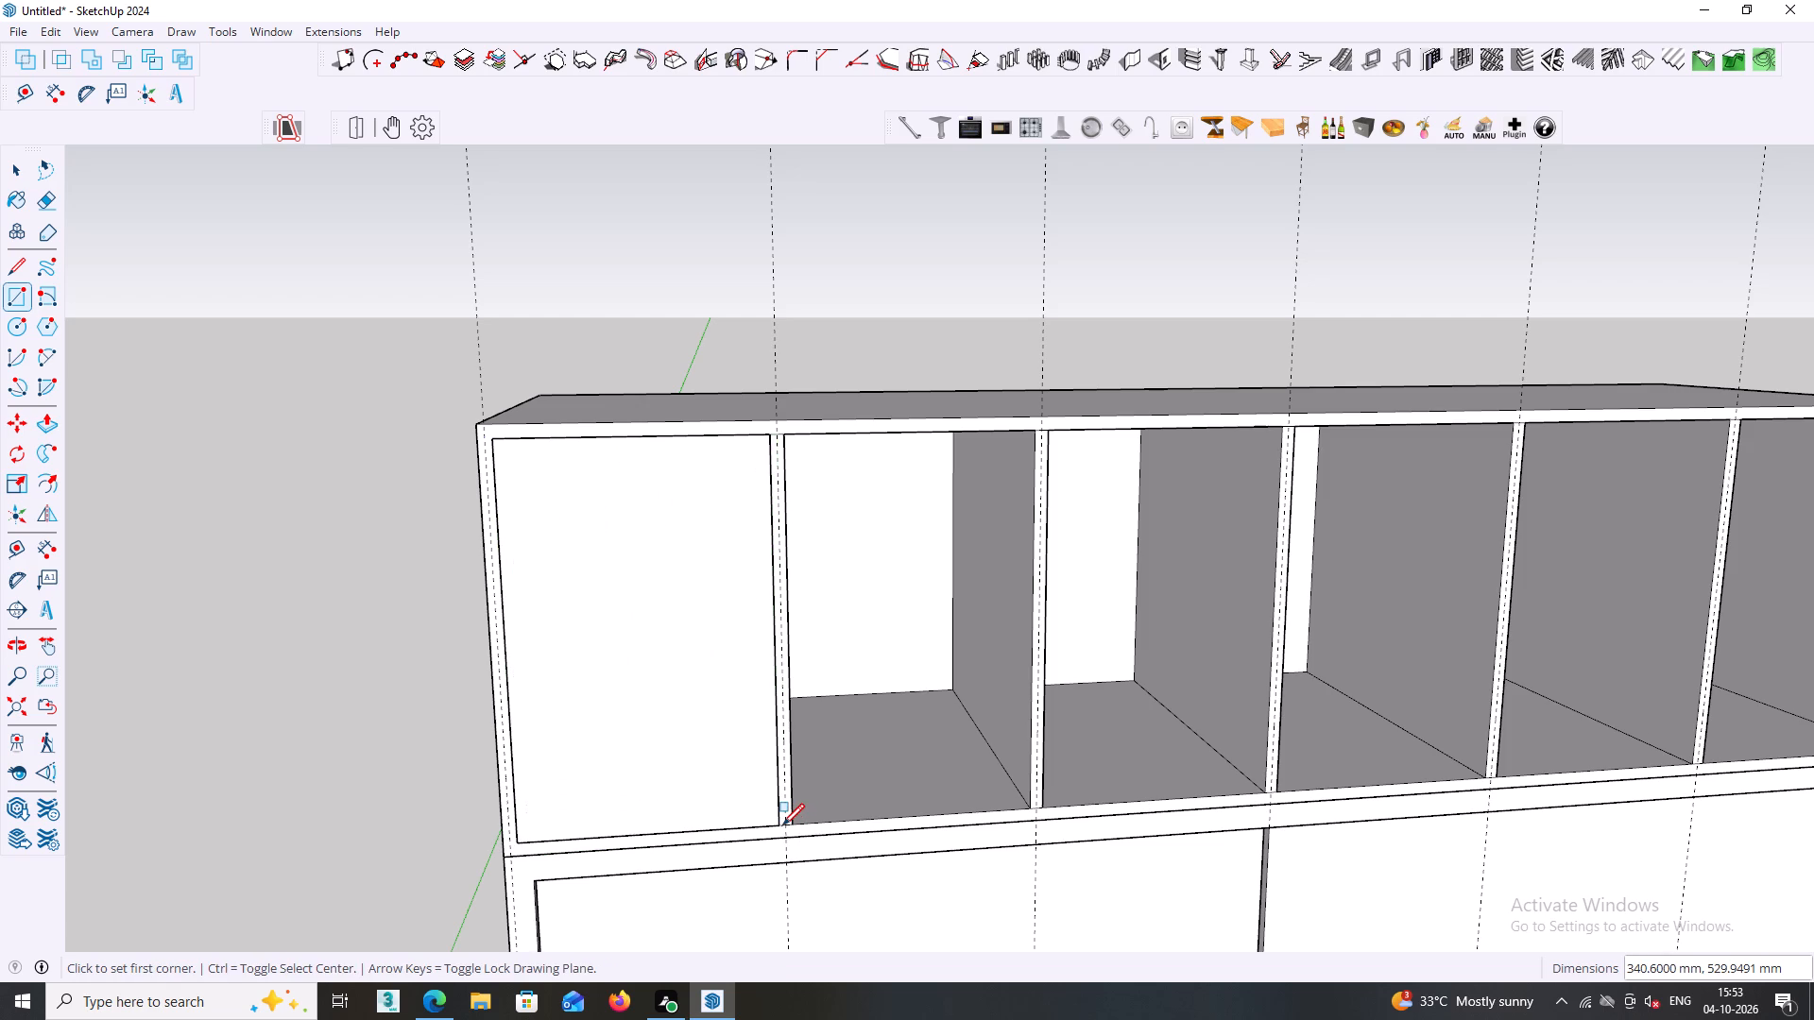
key(space)
Make a group from the new rectangular face and its edges over the leftmost compartment.
click(733, 760)
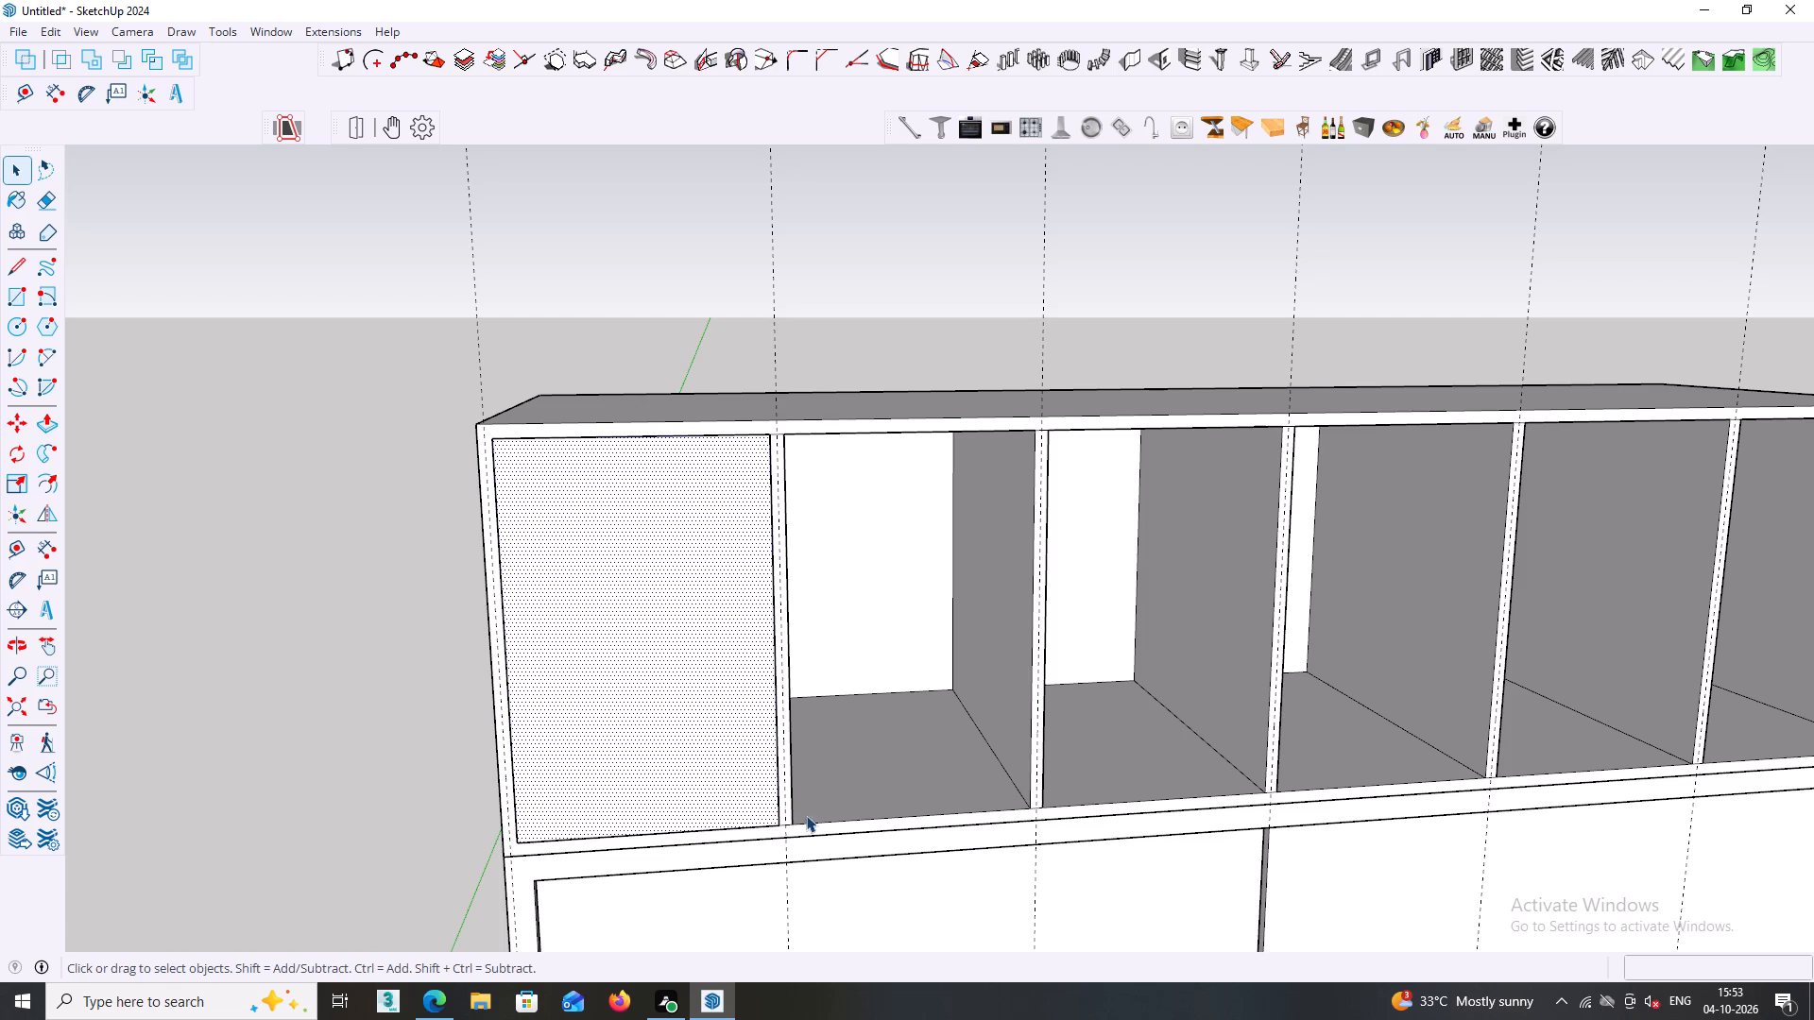
double_click(730, 777)
right_click(730, 777)
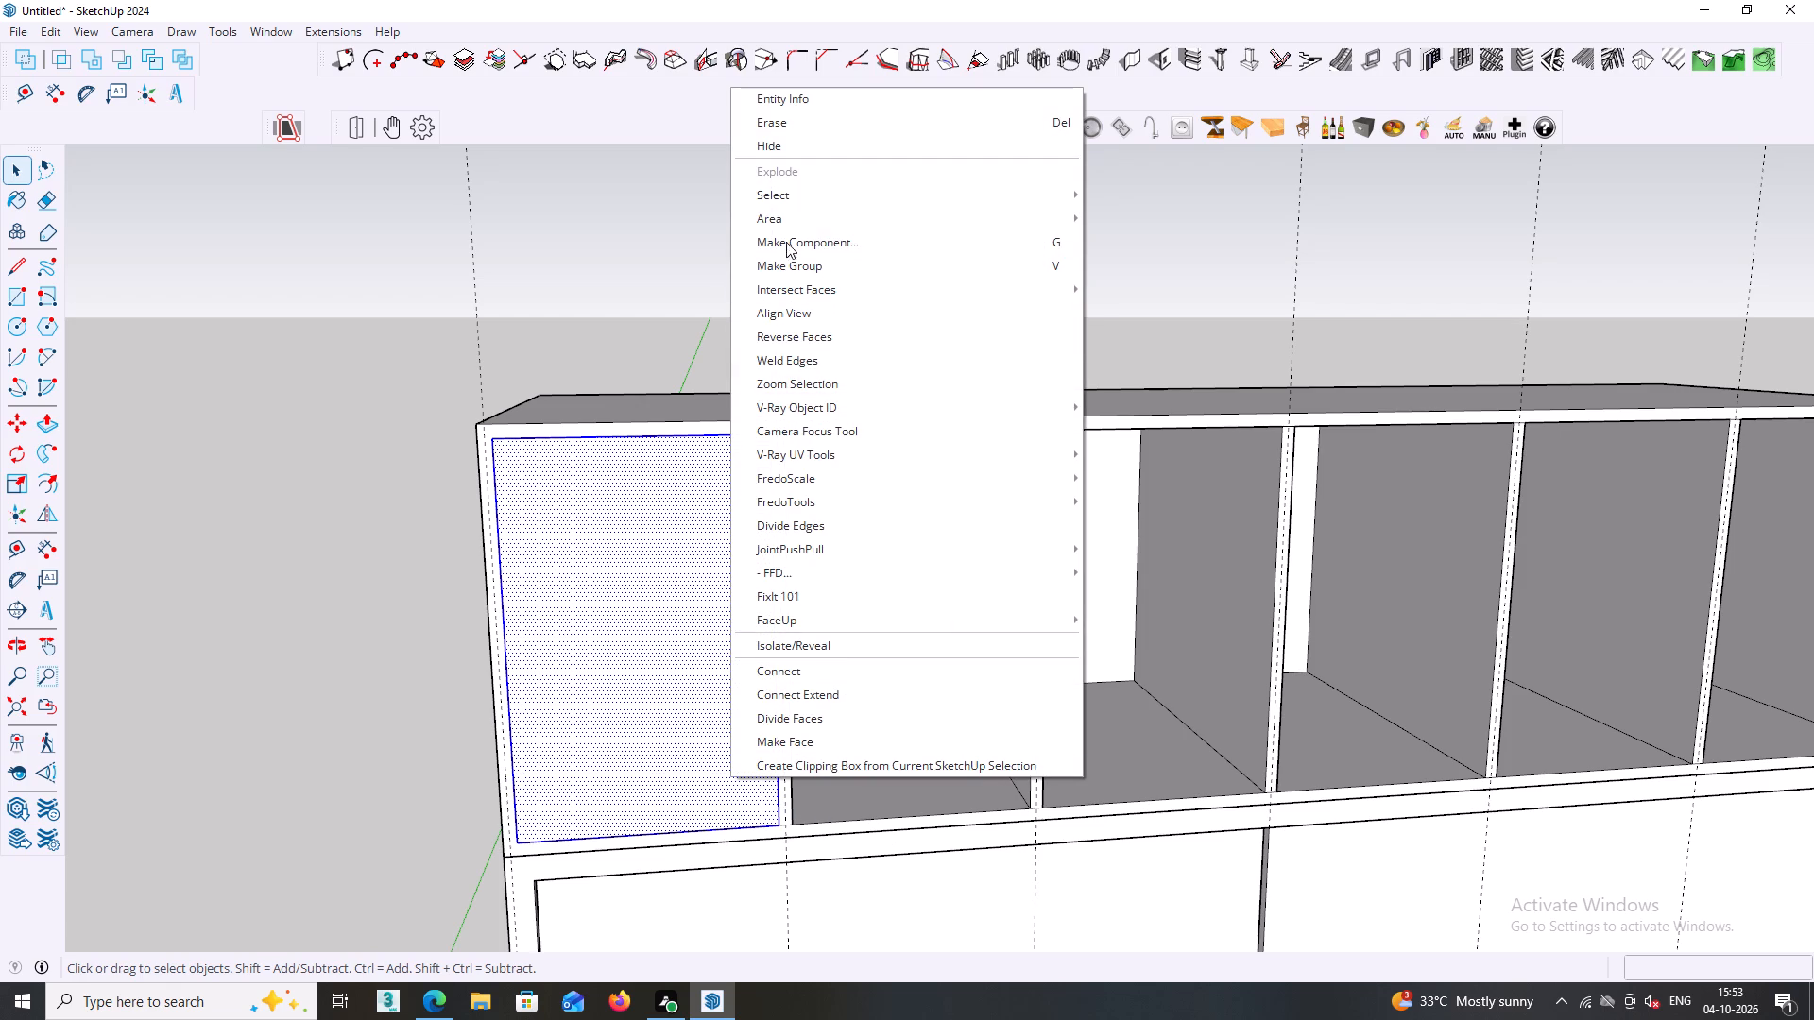
click(794, 264)
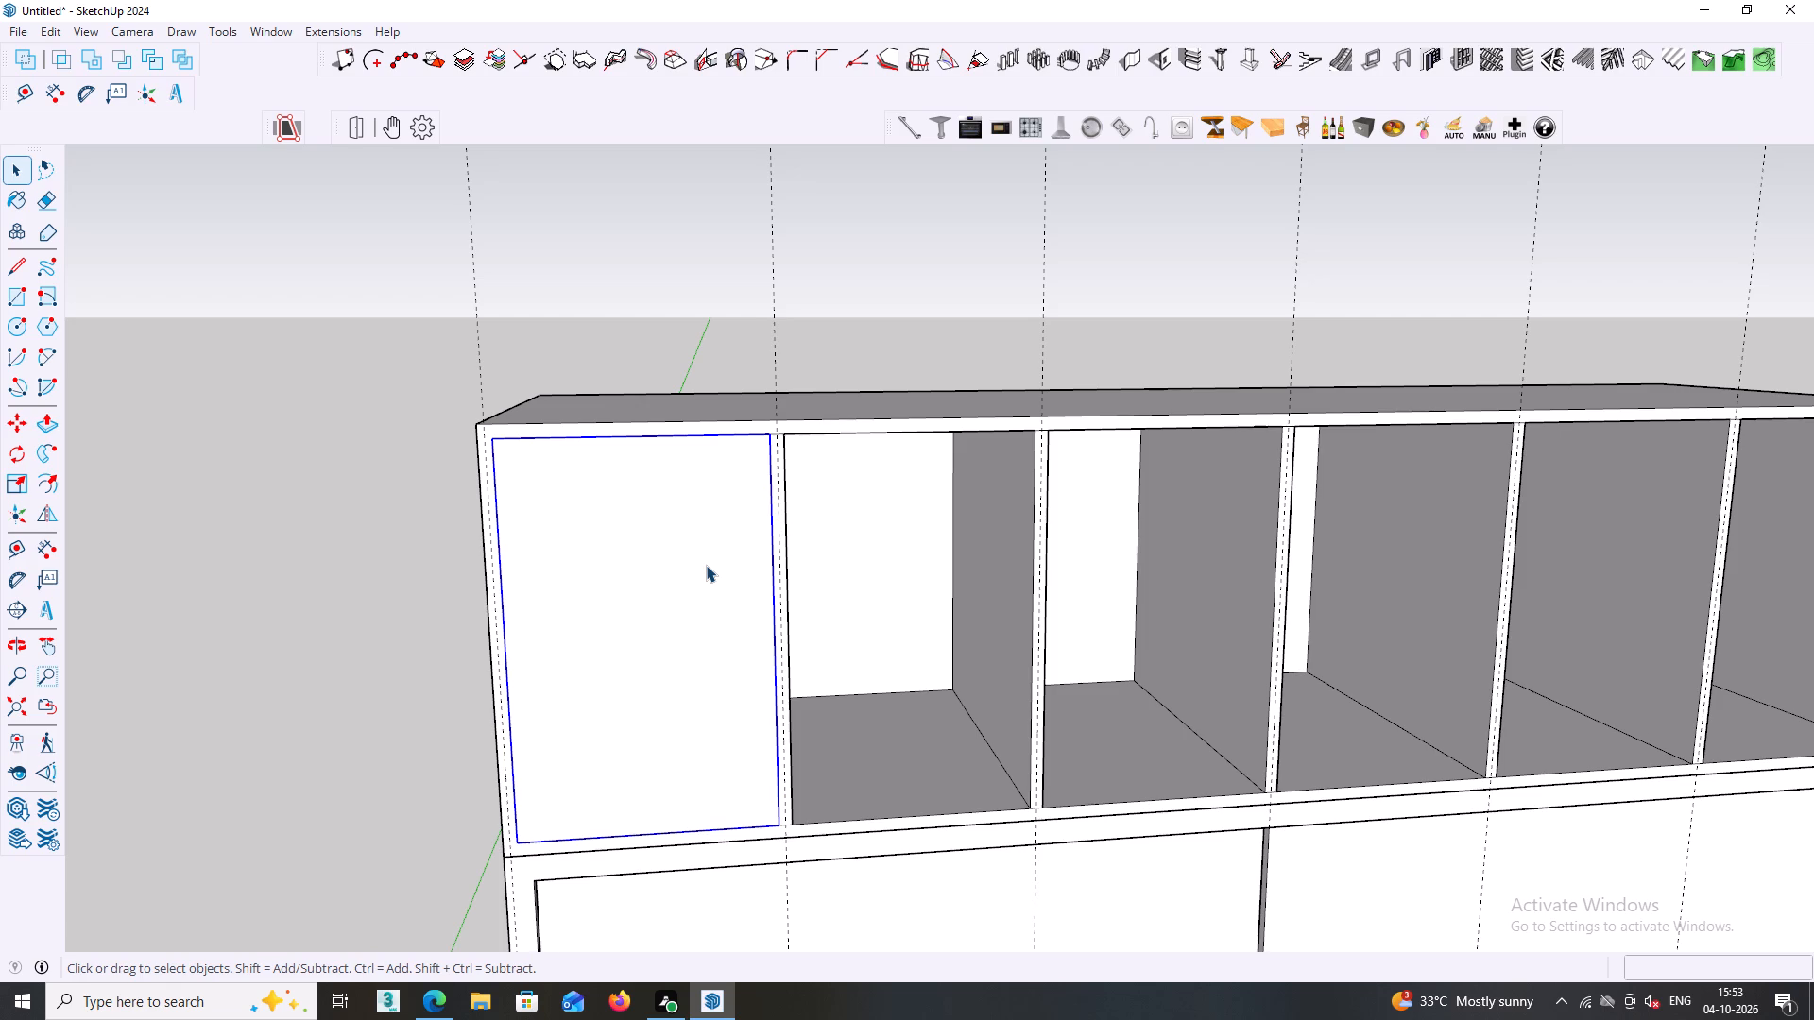
click(635, 513)
click(431, 561)
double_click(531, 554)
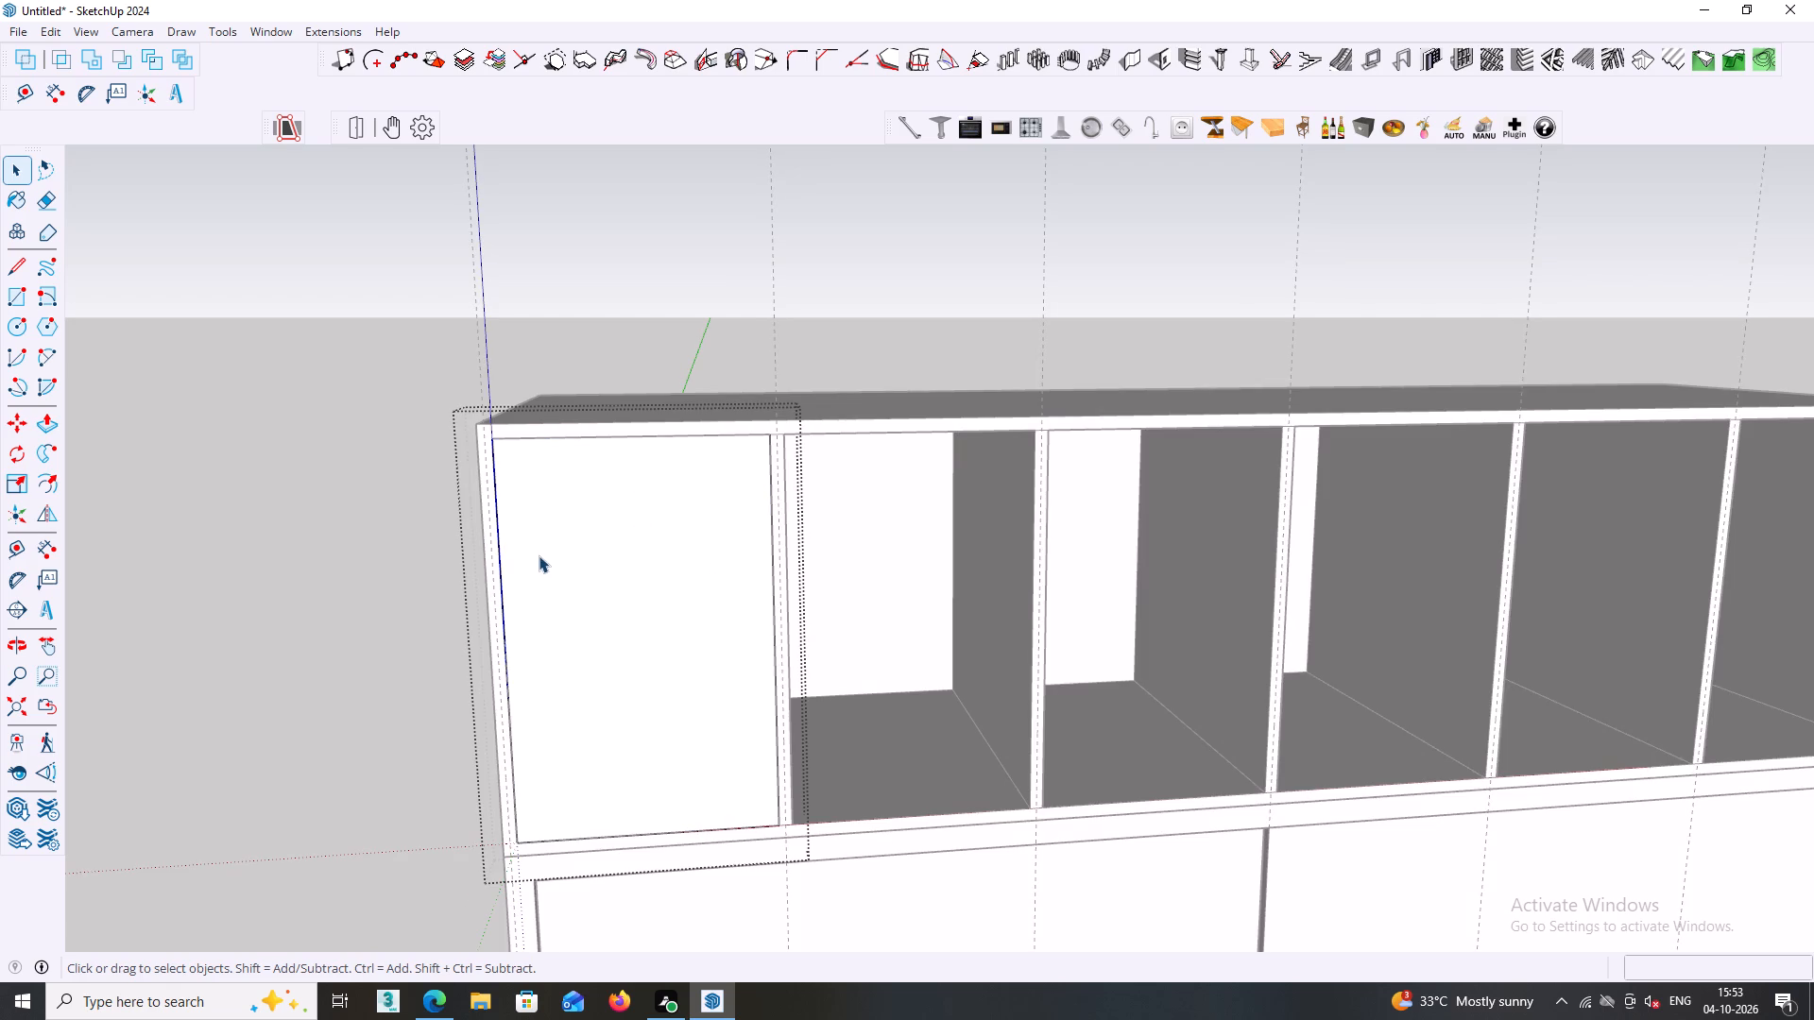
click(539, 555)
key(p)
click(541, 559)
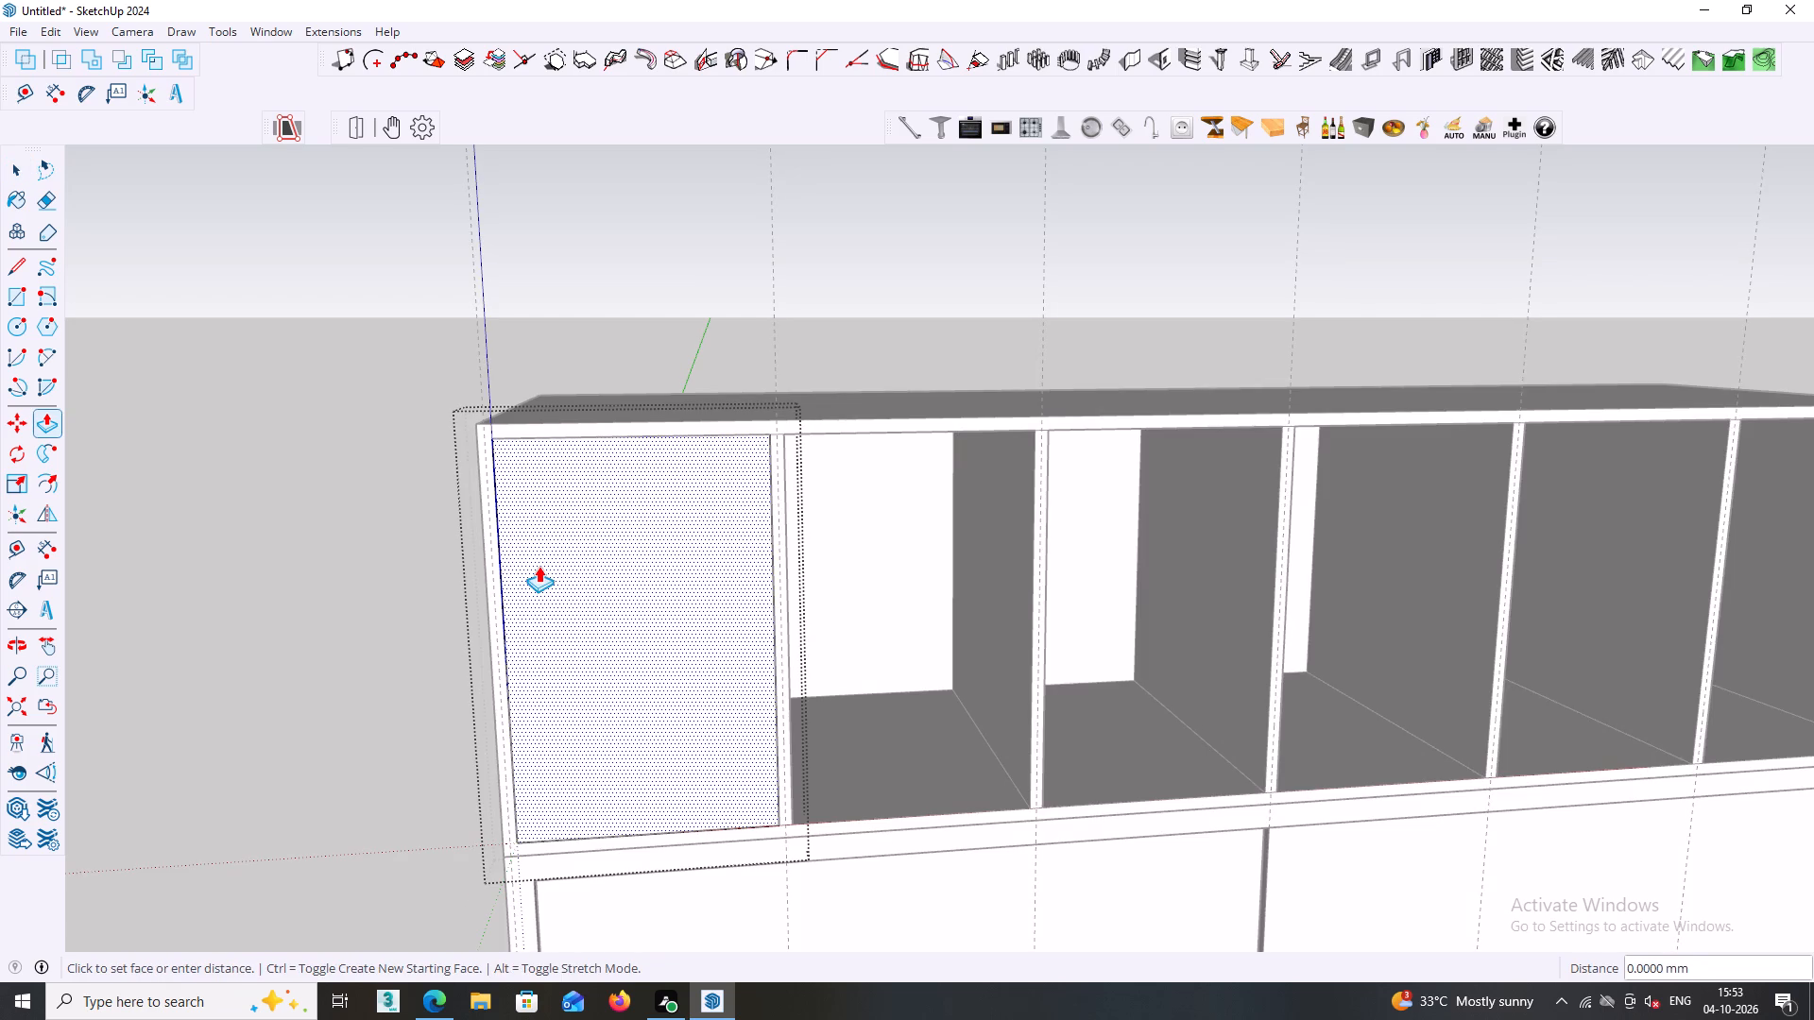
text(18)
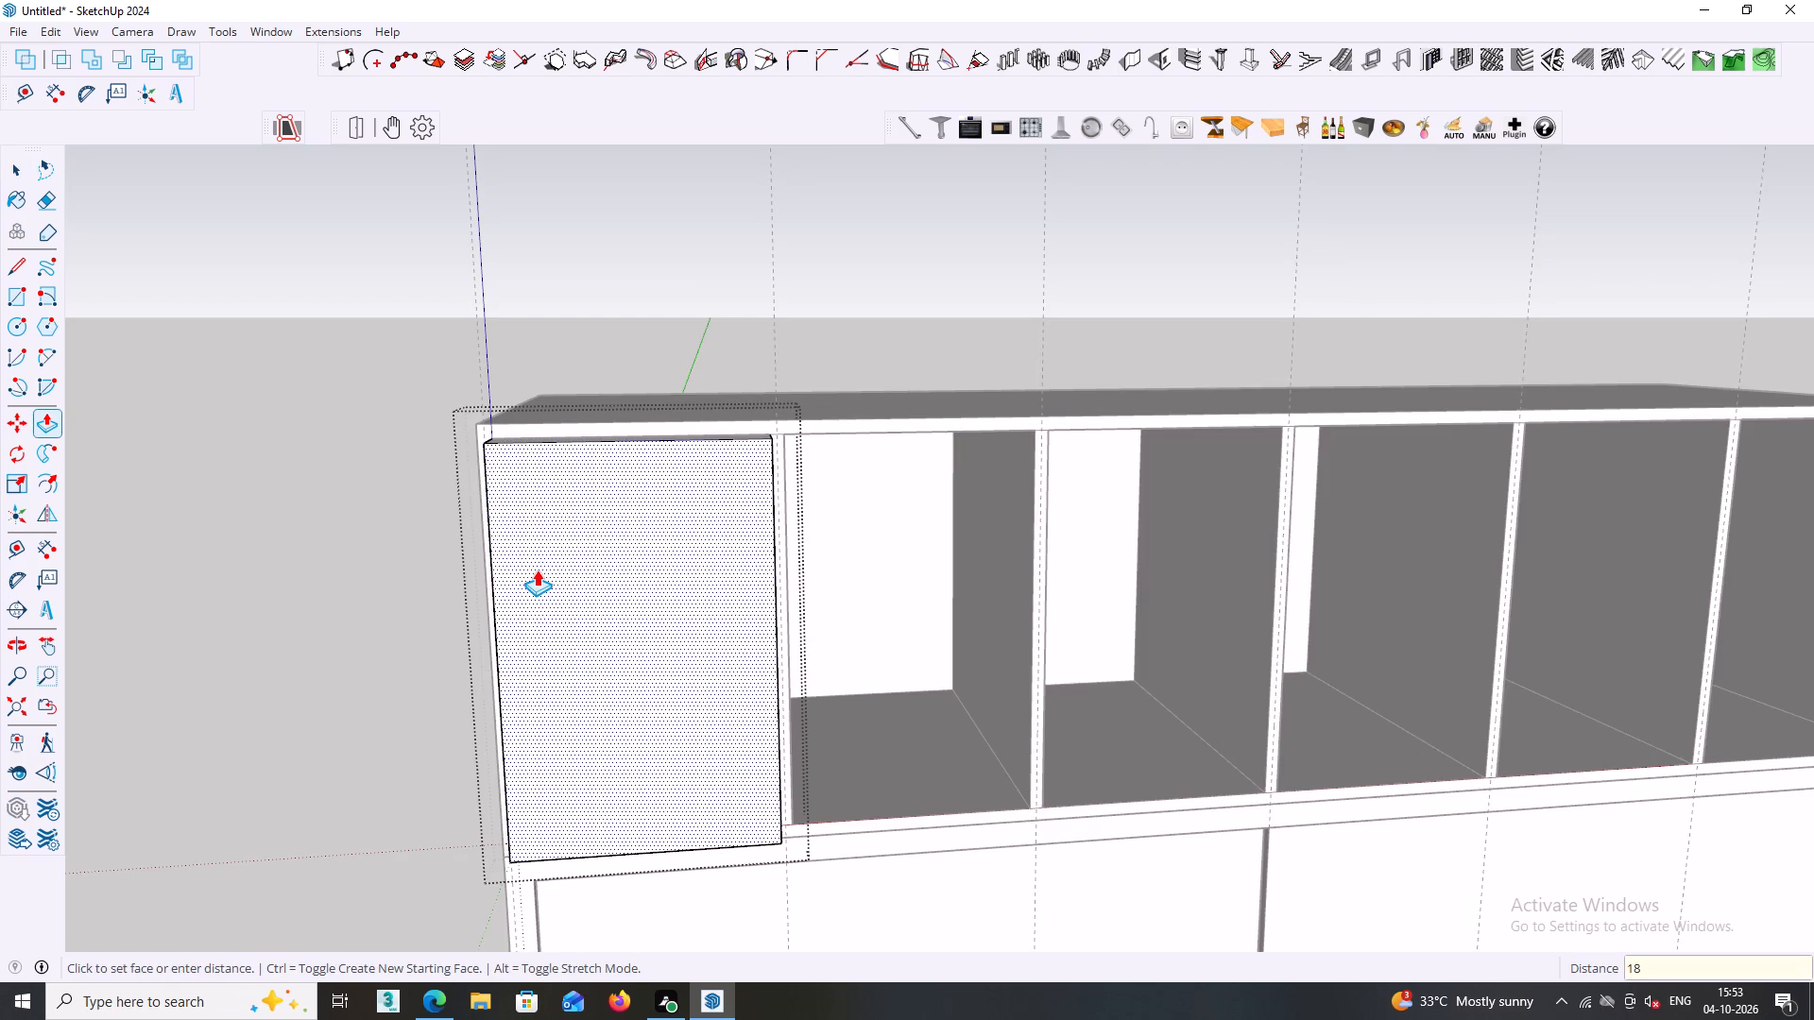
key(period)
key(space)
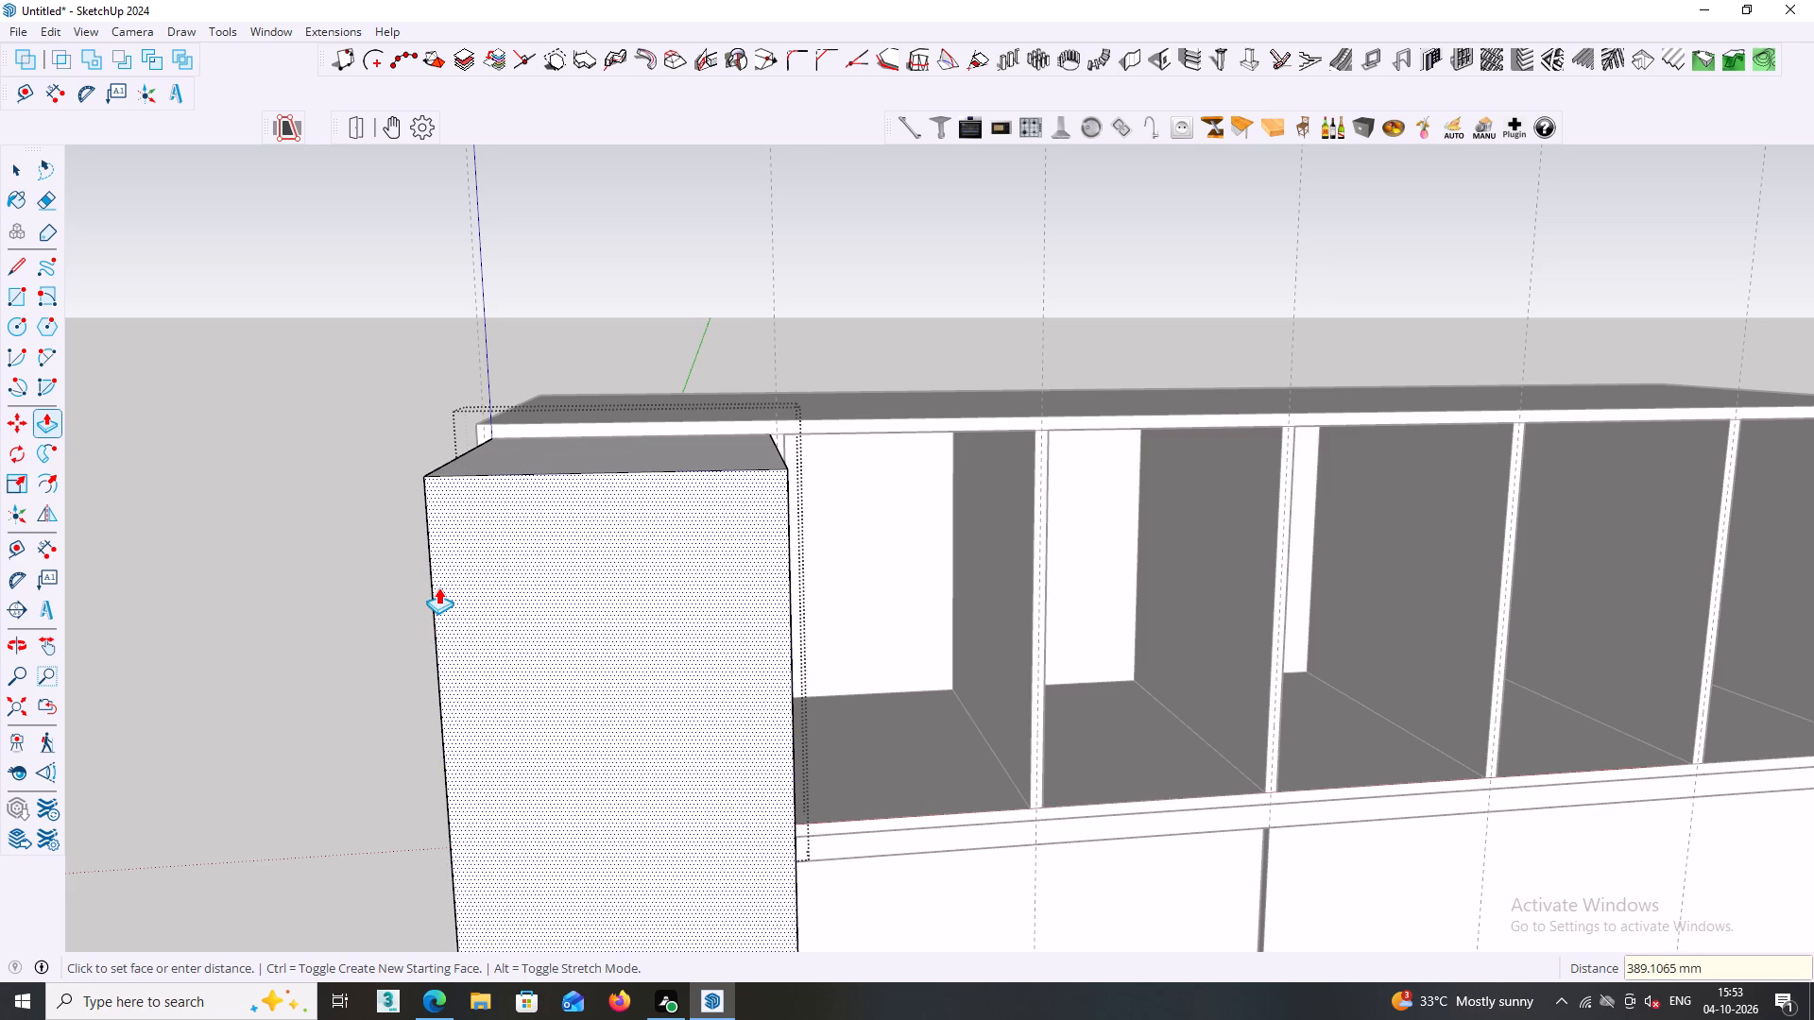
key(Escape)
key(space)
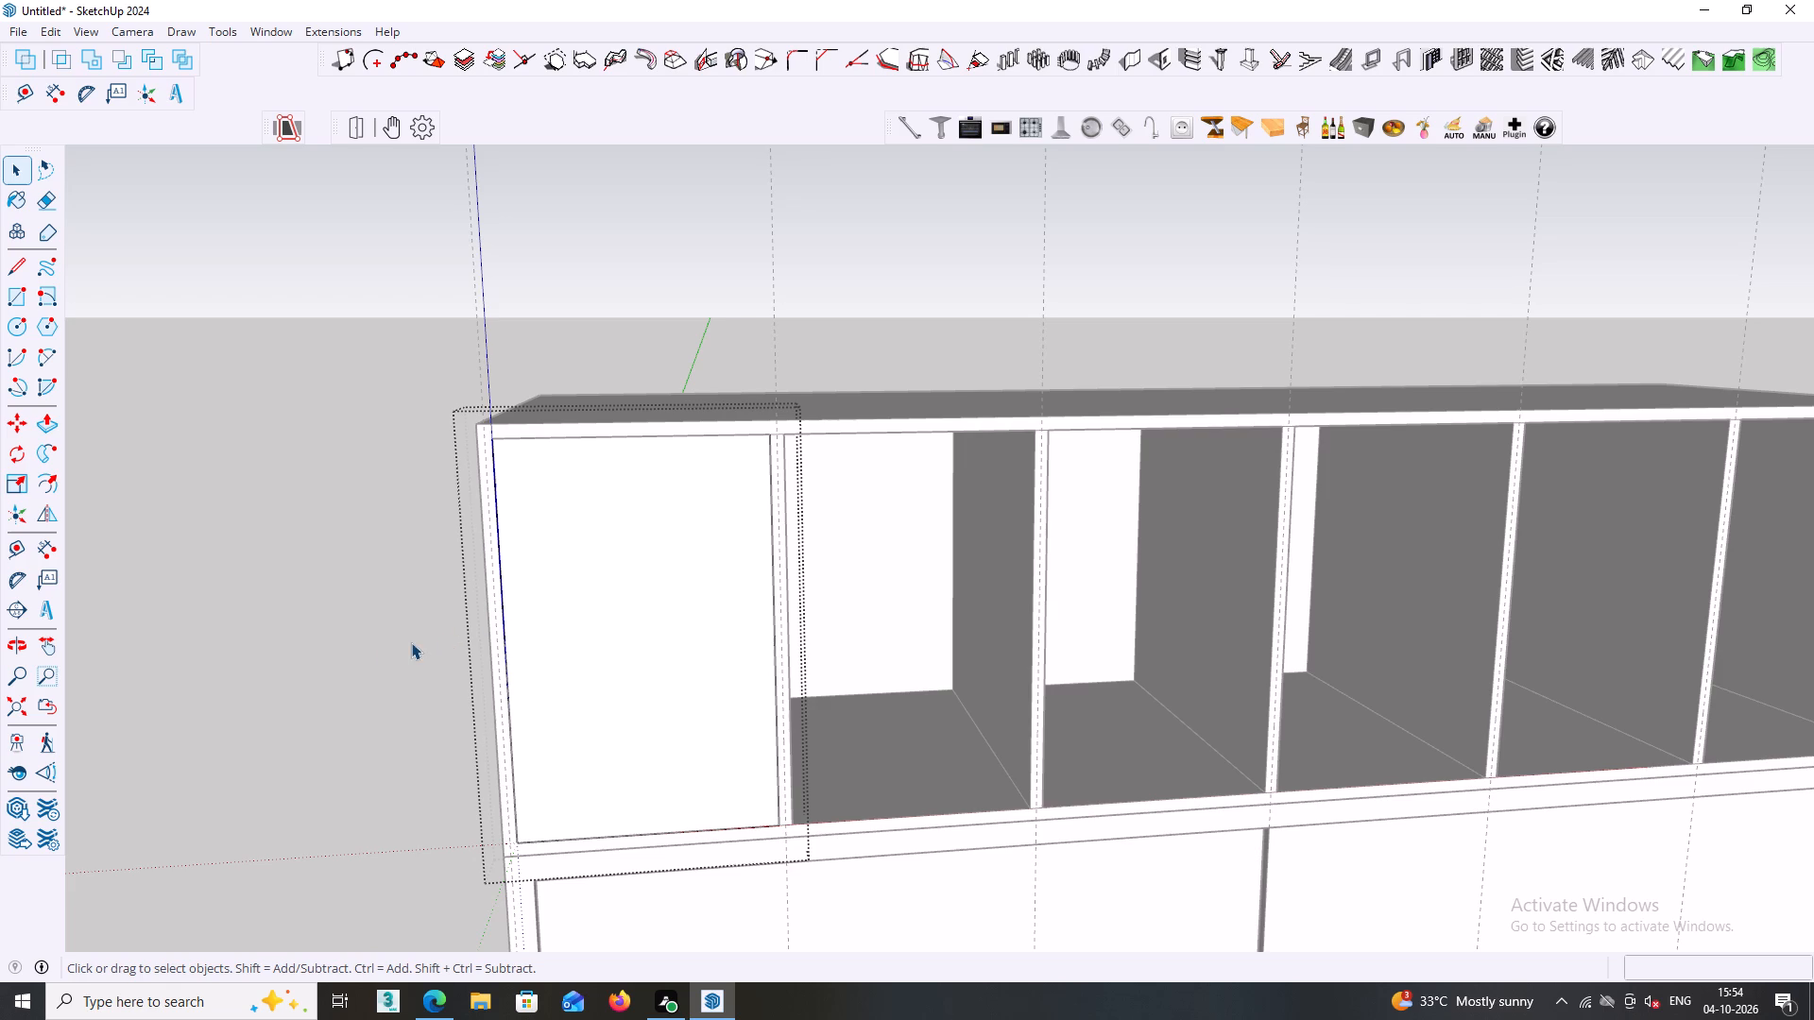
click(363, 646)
Inside the leftmost compartment's panel group, extrude the face outward by 18 mm with Push/Pull and exit the group.
click(551, 620)
double_click(551, 620)
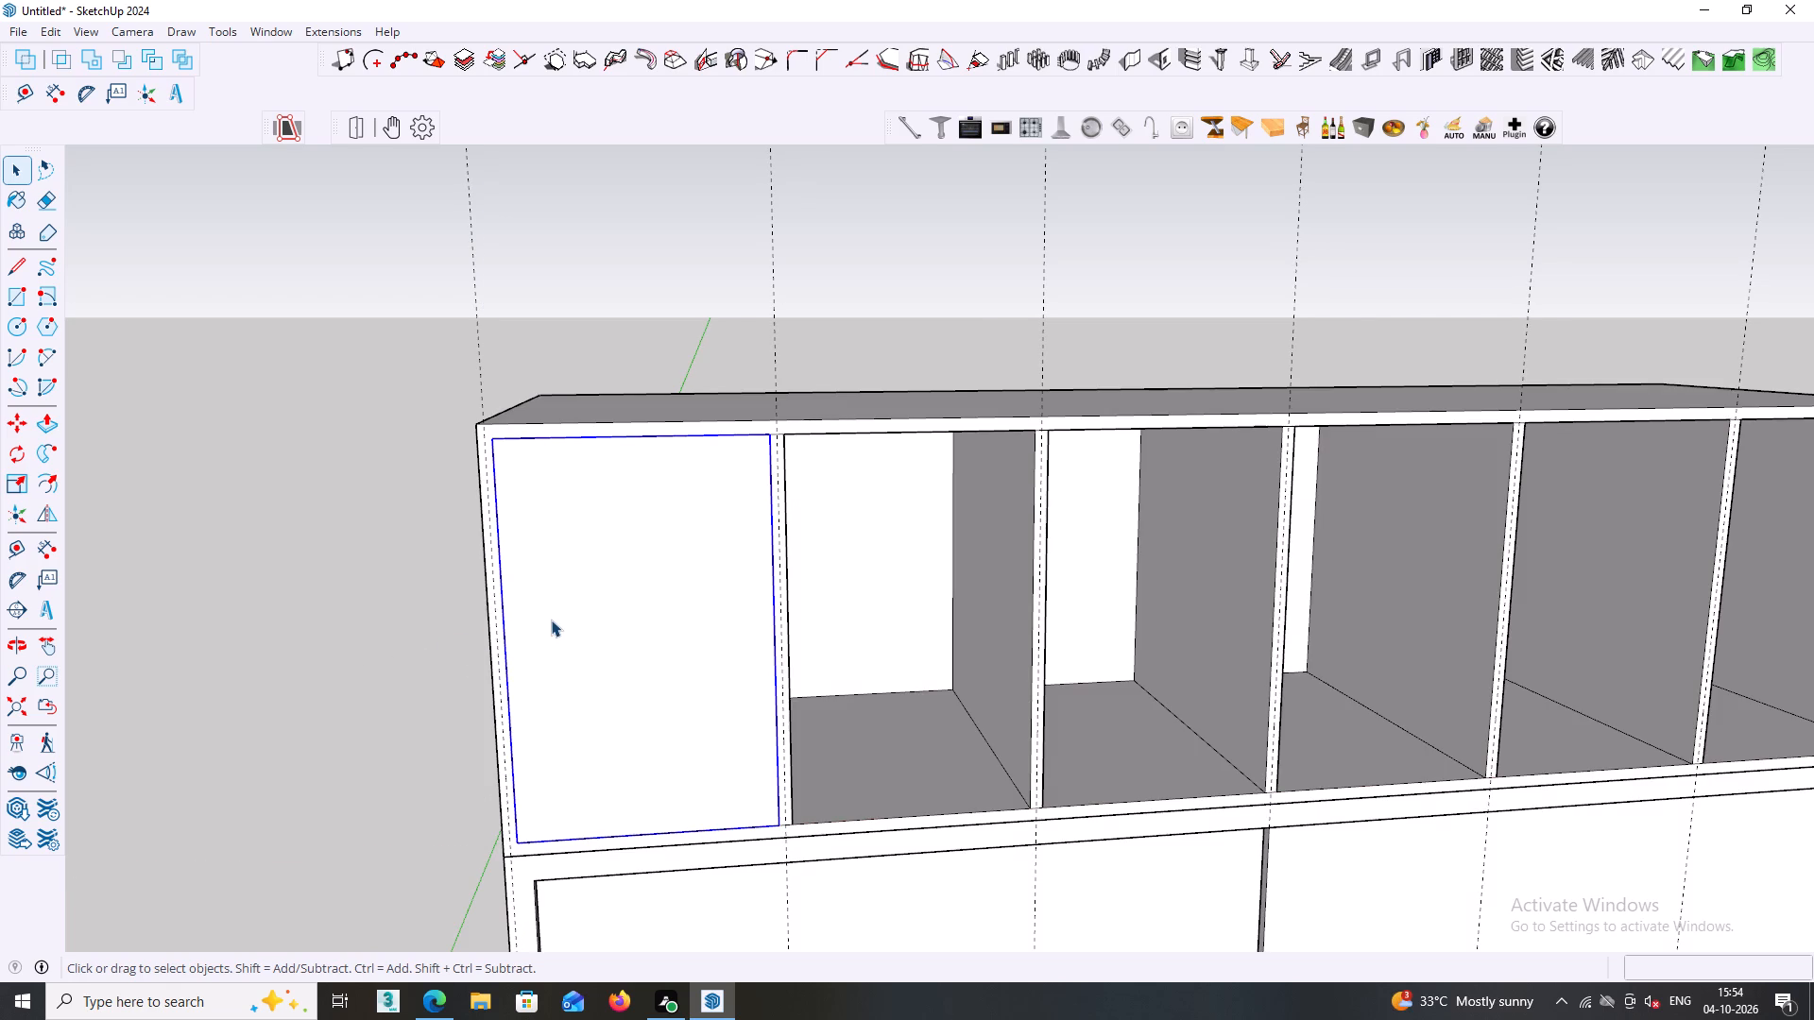
click(555, 620)
key(p)
click(555, 620)
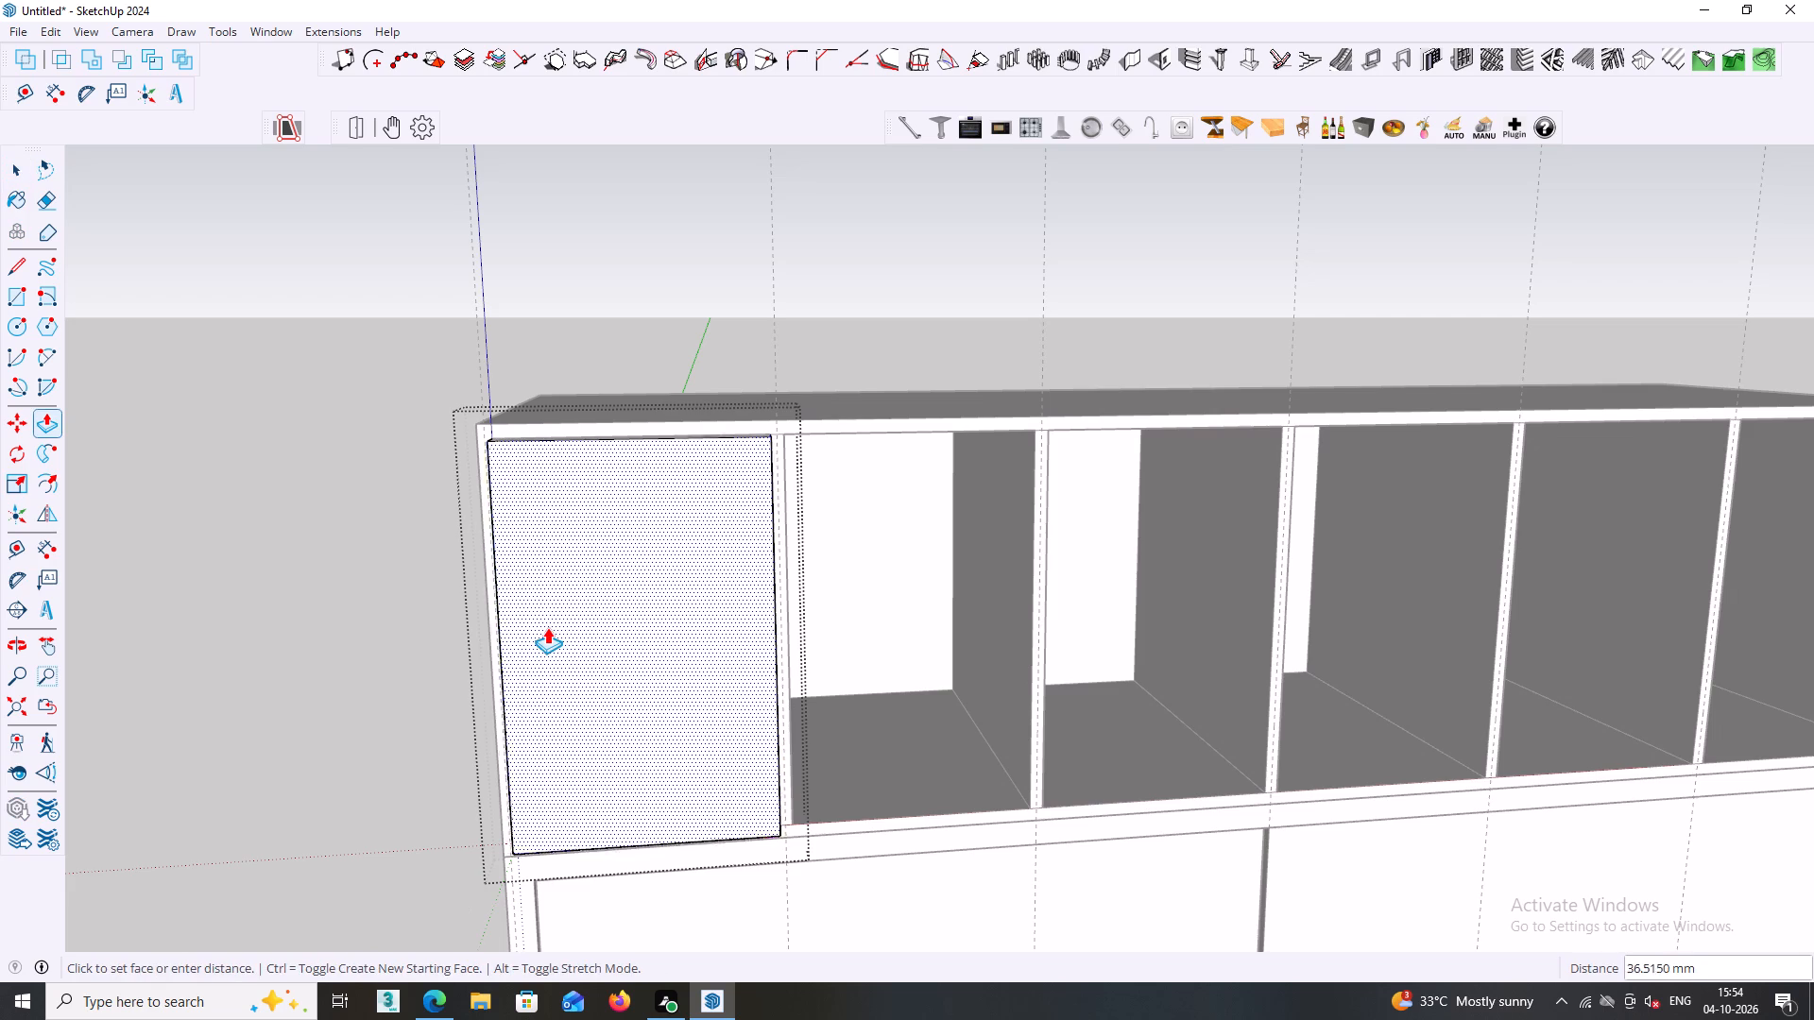
text(18)
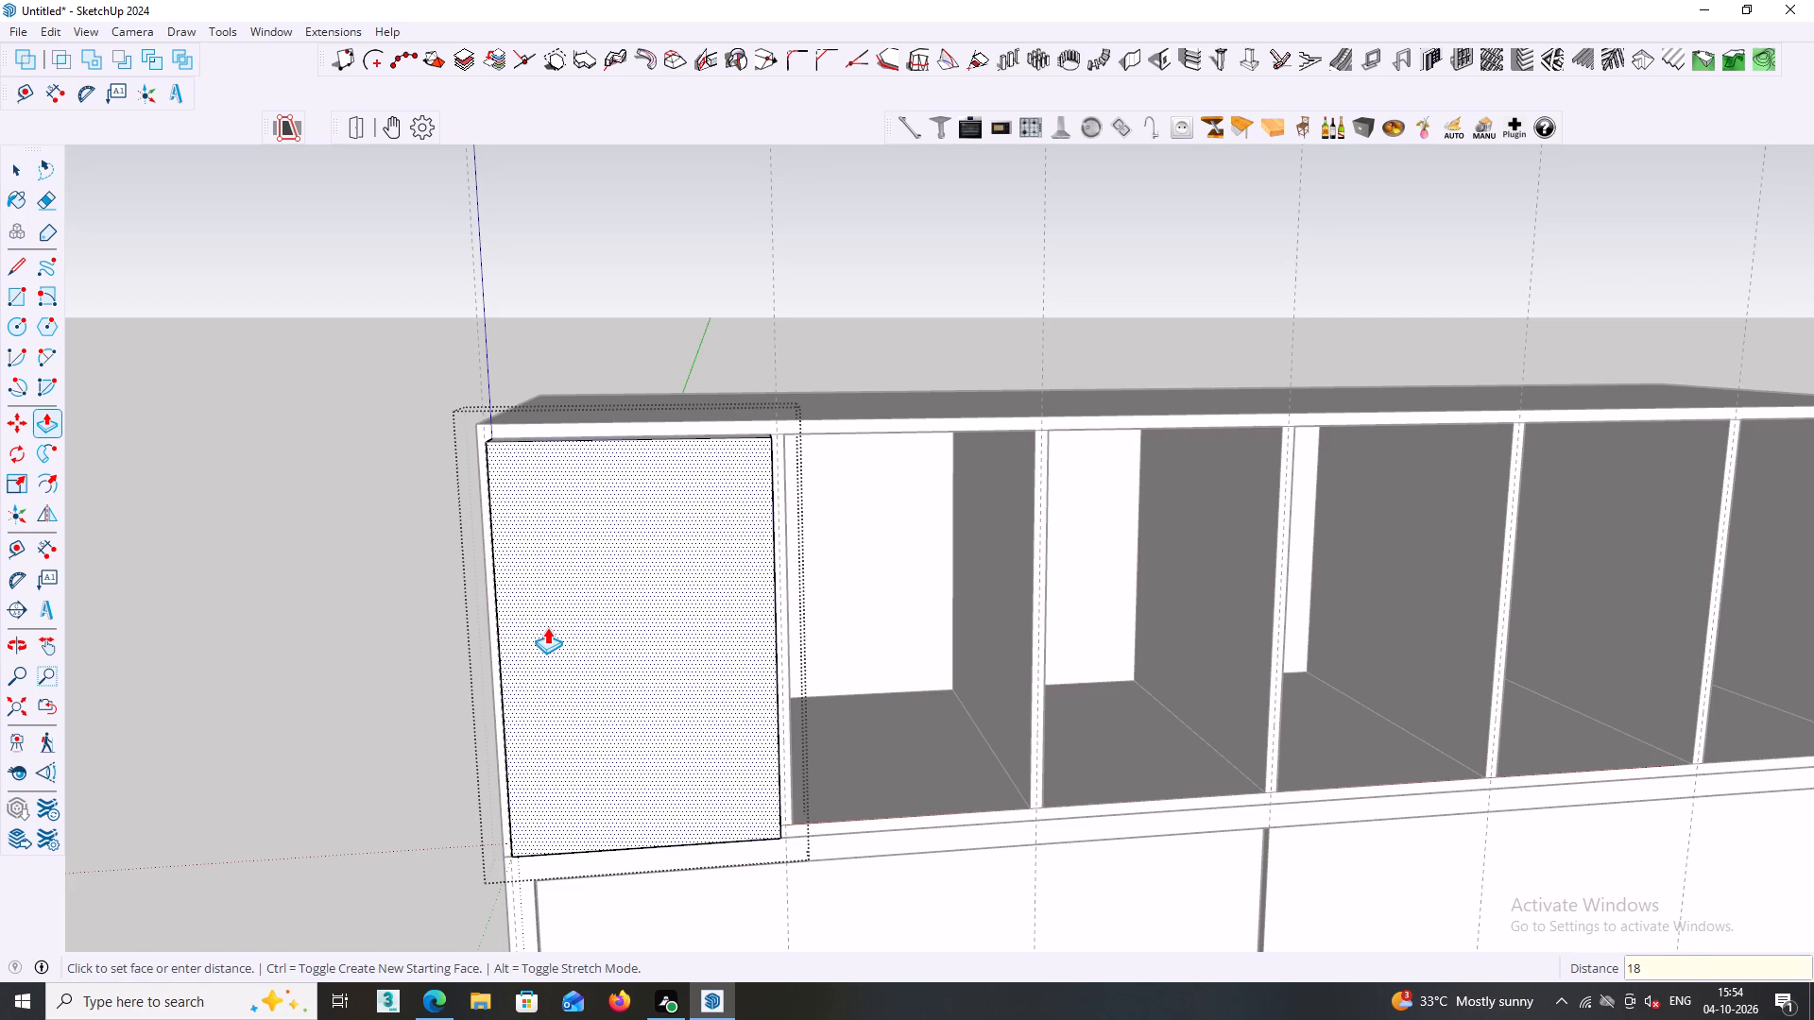
key(Return)
key(space)
click(388, 703)
middle_drag(388, 703, 487, 896)
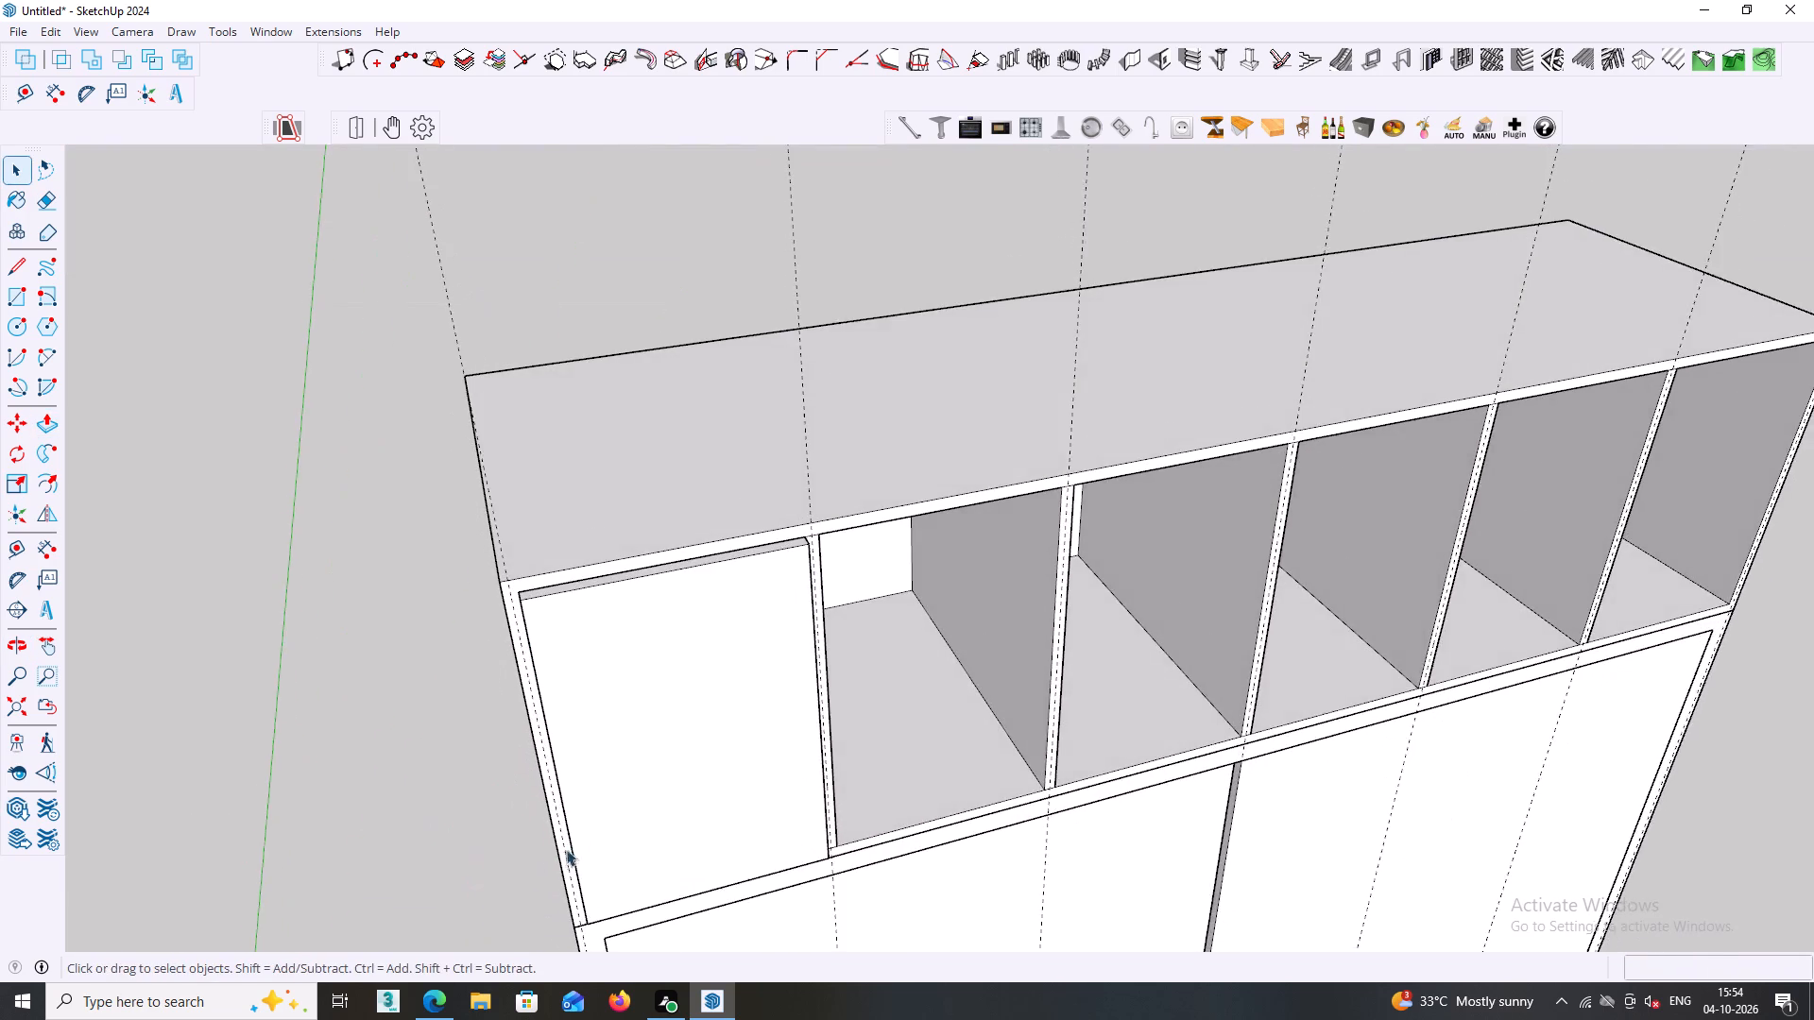
middle_click(567, 847)
scroll(567, 847, up, 1)
middle_drag(569, 833, 491, 786)
scroll(429, 708, down, 4)
middle_drag(526, 689, 493, 664)
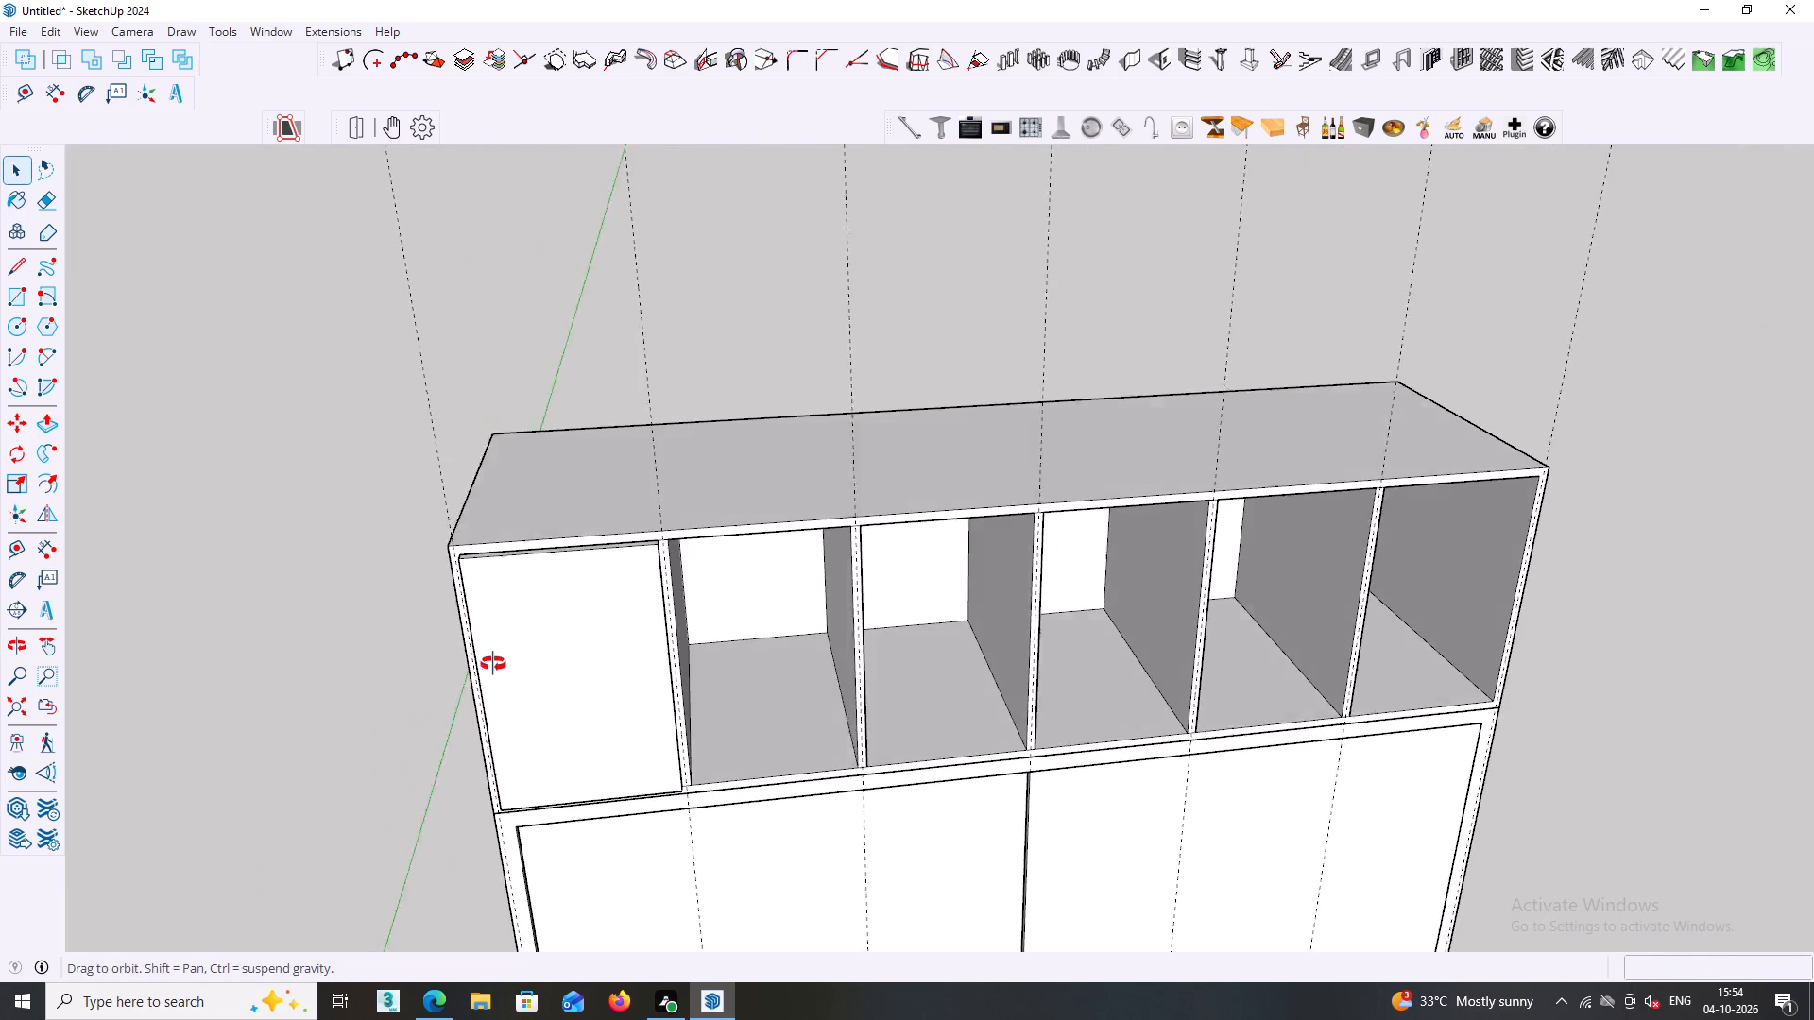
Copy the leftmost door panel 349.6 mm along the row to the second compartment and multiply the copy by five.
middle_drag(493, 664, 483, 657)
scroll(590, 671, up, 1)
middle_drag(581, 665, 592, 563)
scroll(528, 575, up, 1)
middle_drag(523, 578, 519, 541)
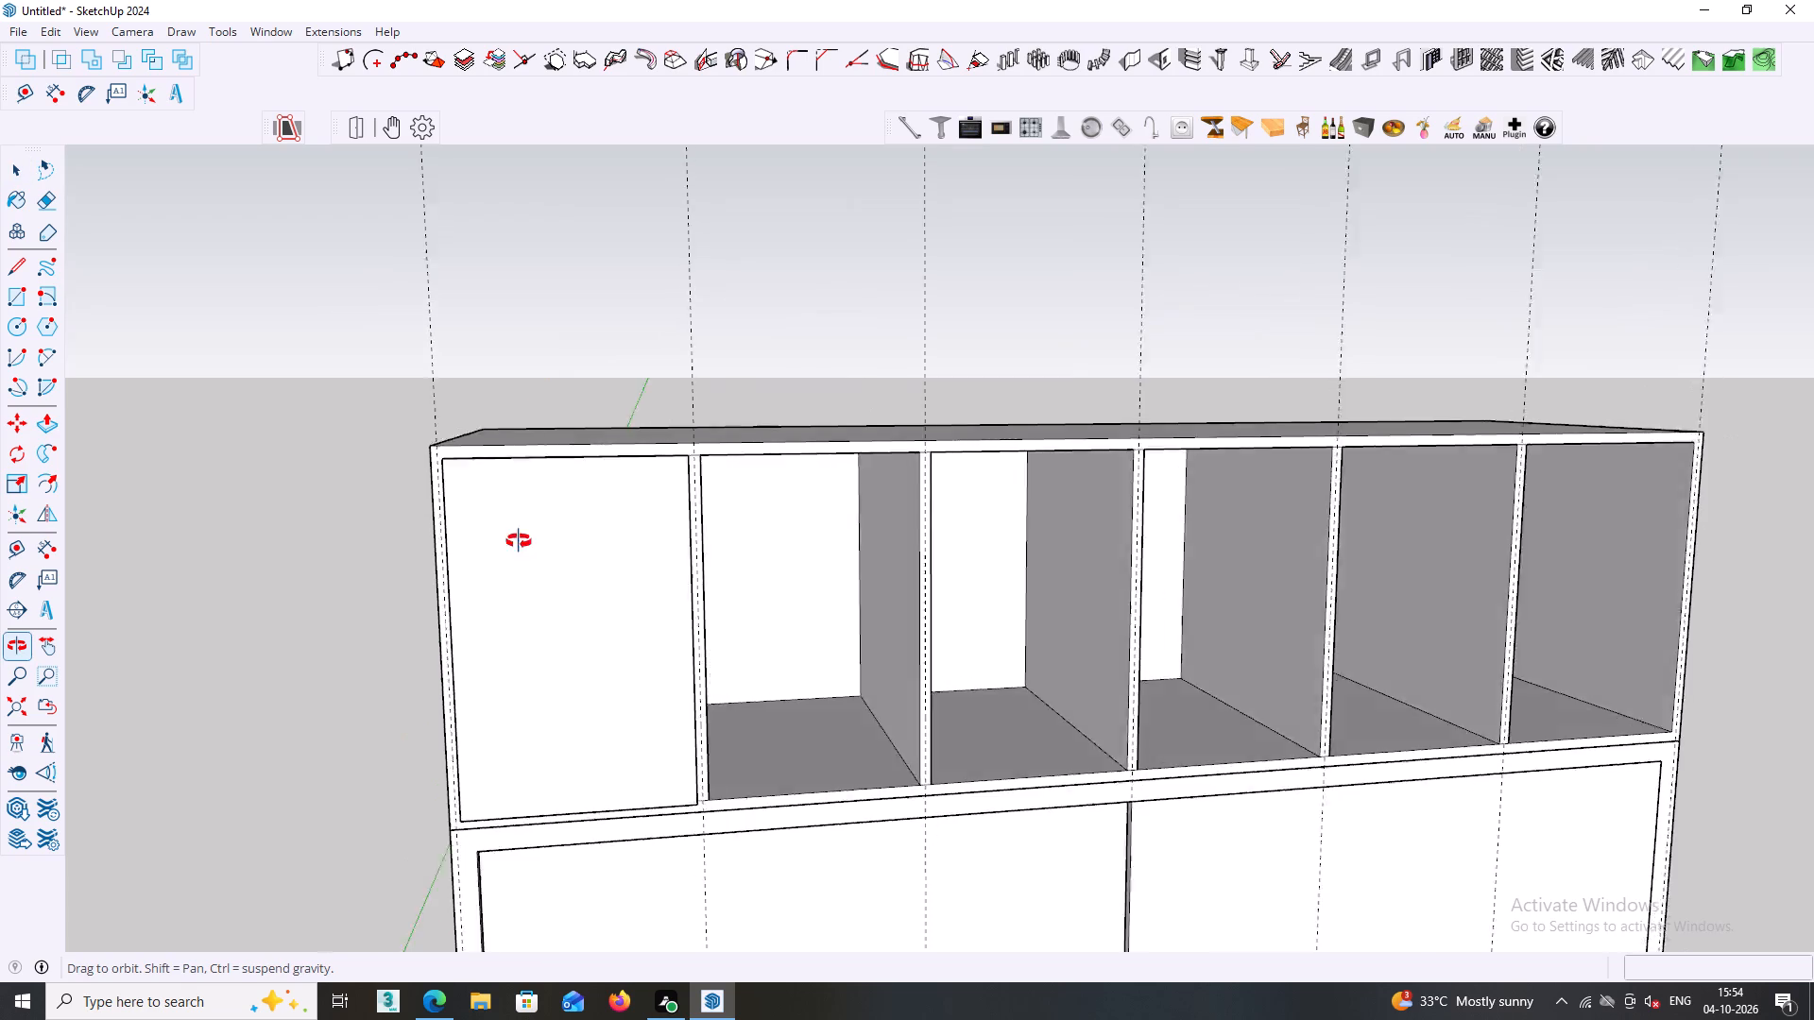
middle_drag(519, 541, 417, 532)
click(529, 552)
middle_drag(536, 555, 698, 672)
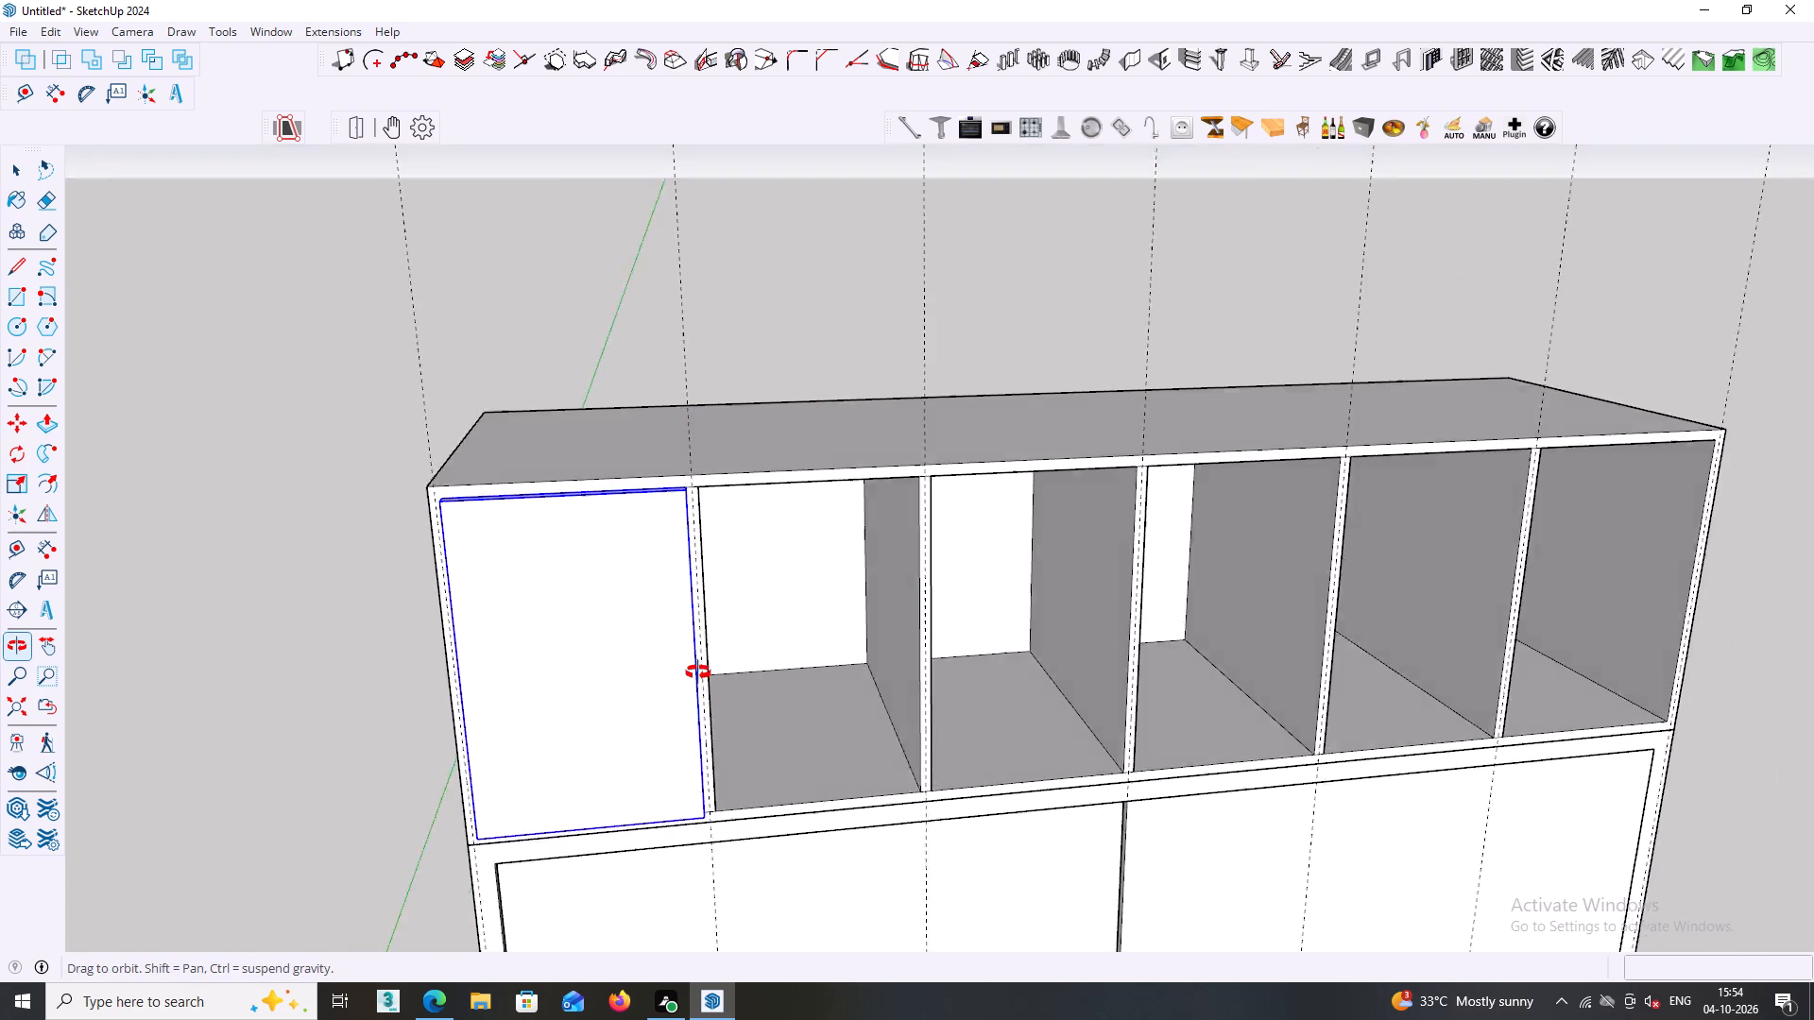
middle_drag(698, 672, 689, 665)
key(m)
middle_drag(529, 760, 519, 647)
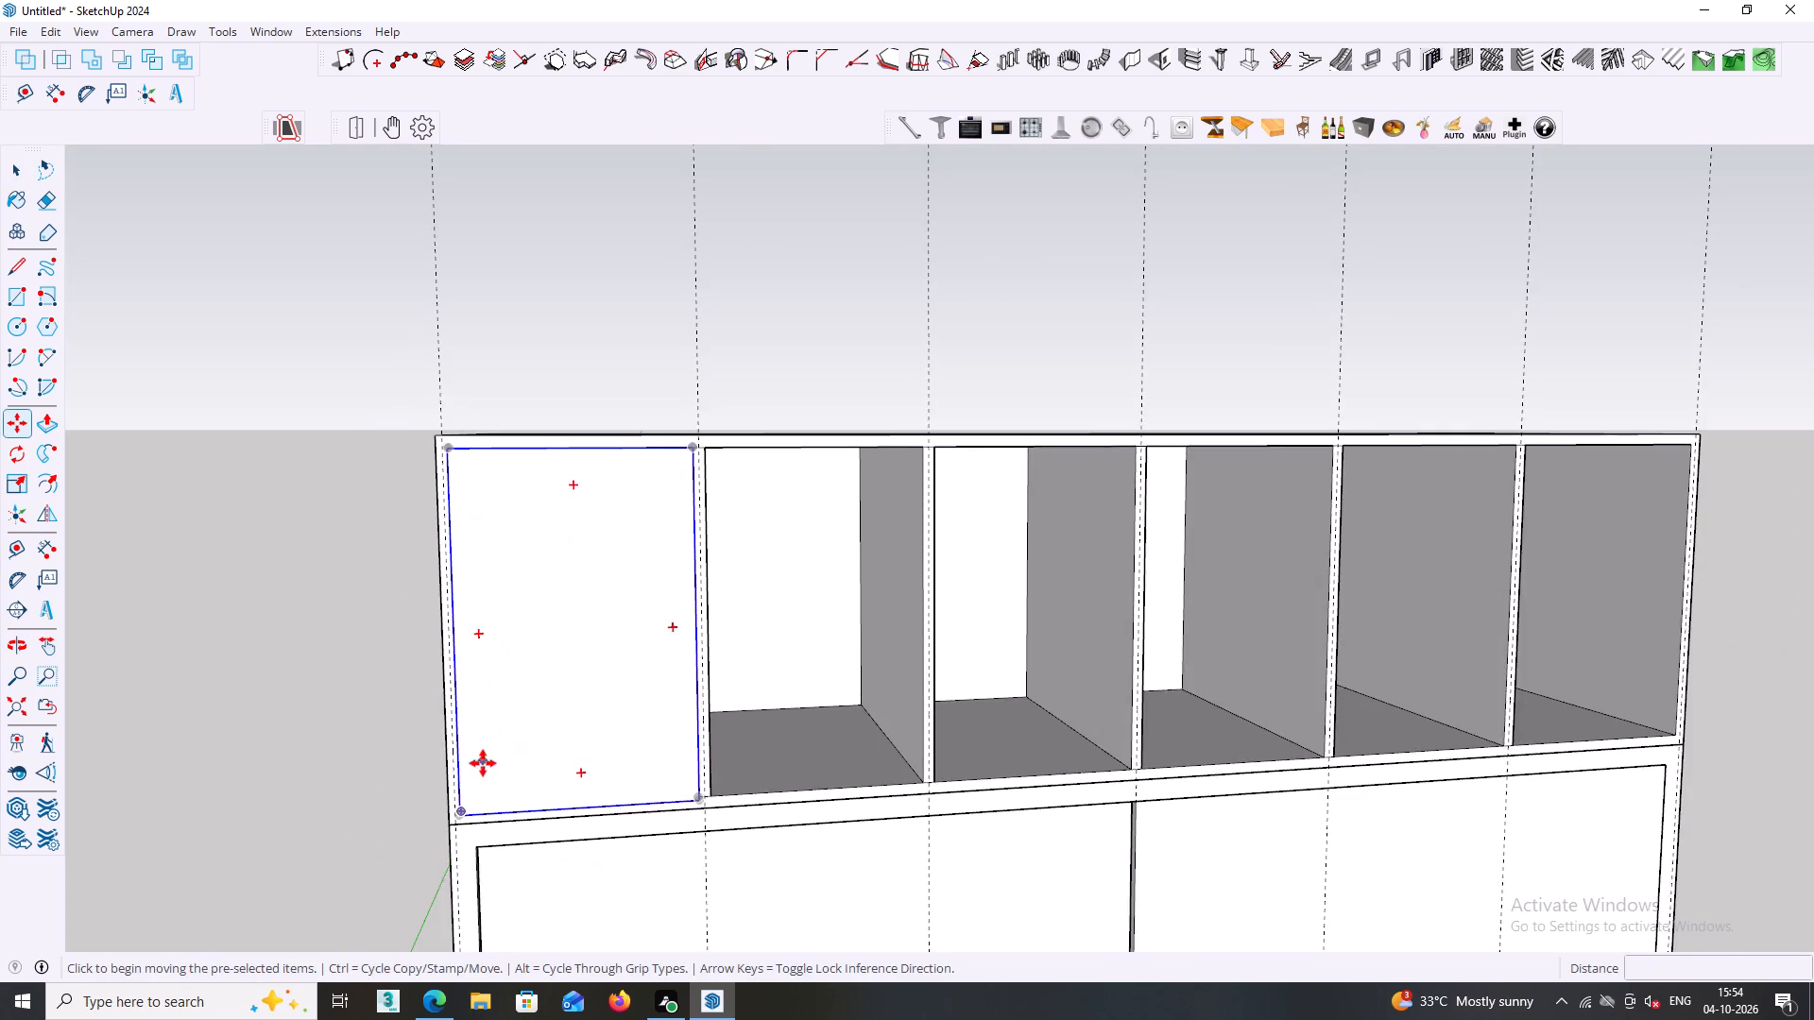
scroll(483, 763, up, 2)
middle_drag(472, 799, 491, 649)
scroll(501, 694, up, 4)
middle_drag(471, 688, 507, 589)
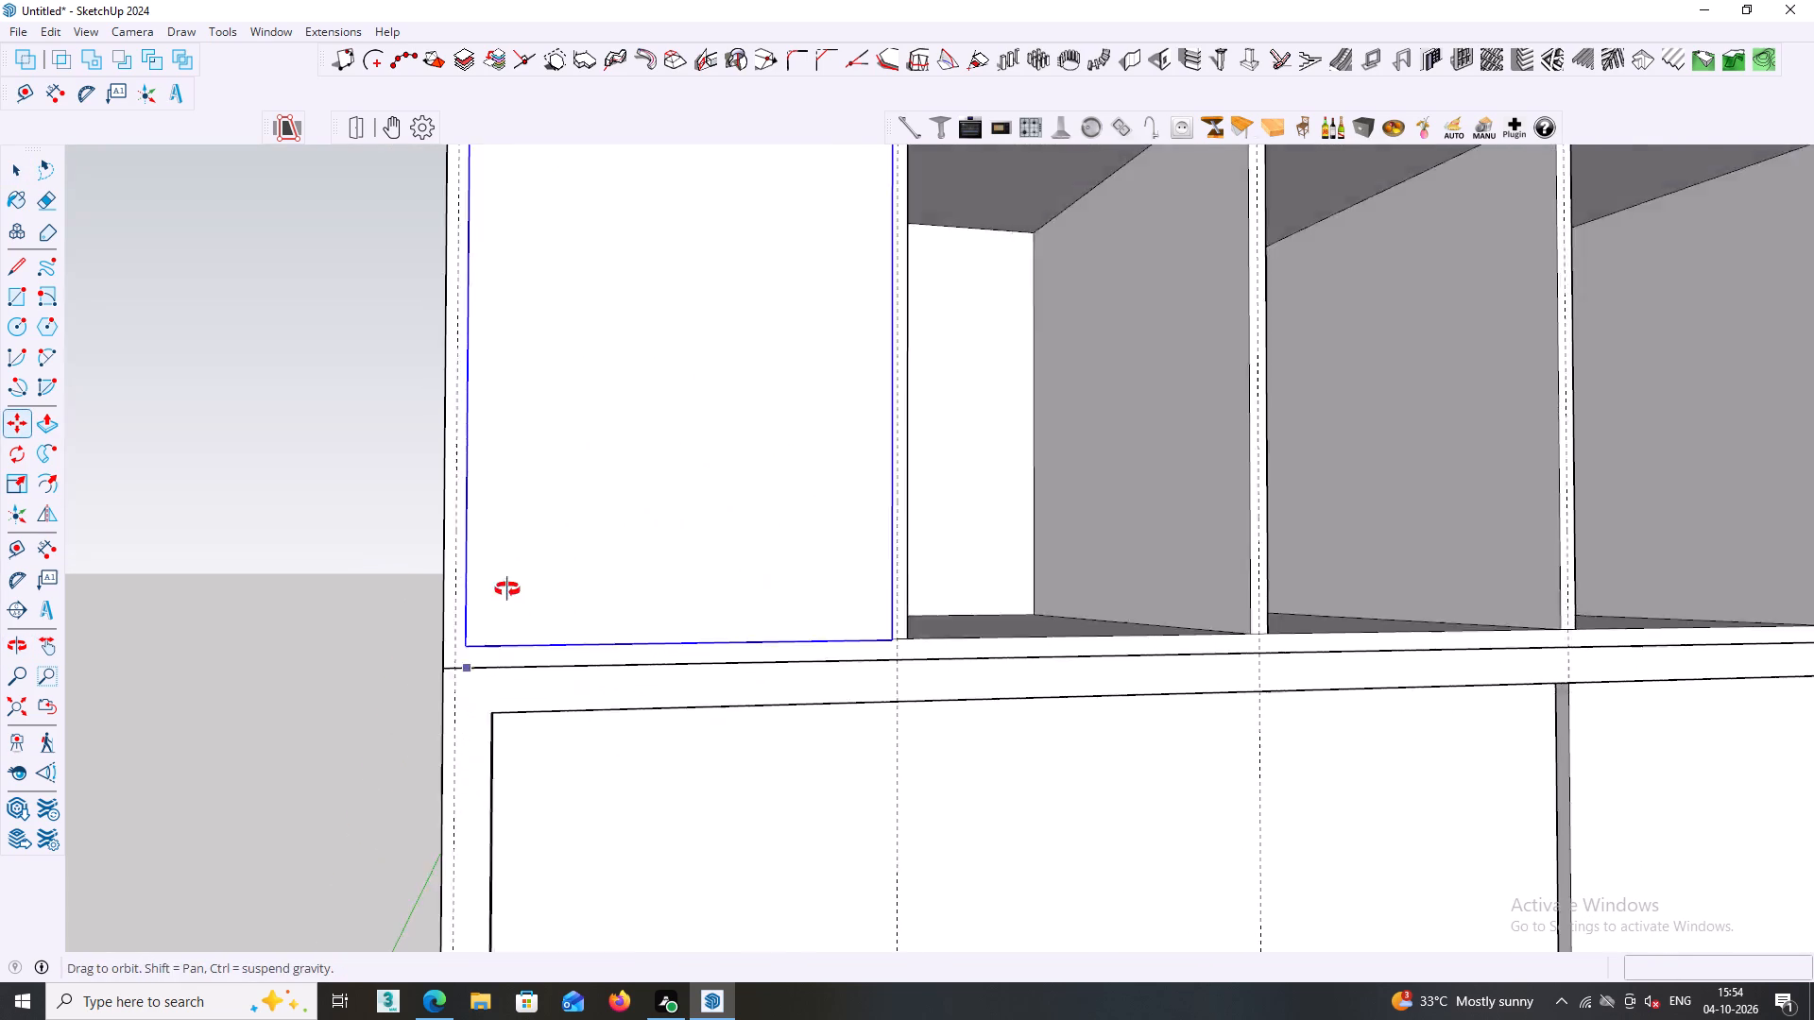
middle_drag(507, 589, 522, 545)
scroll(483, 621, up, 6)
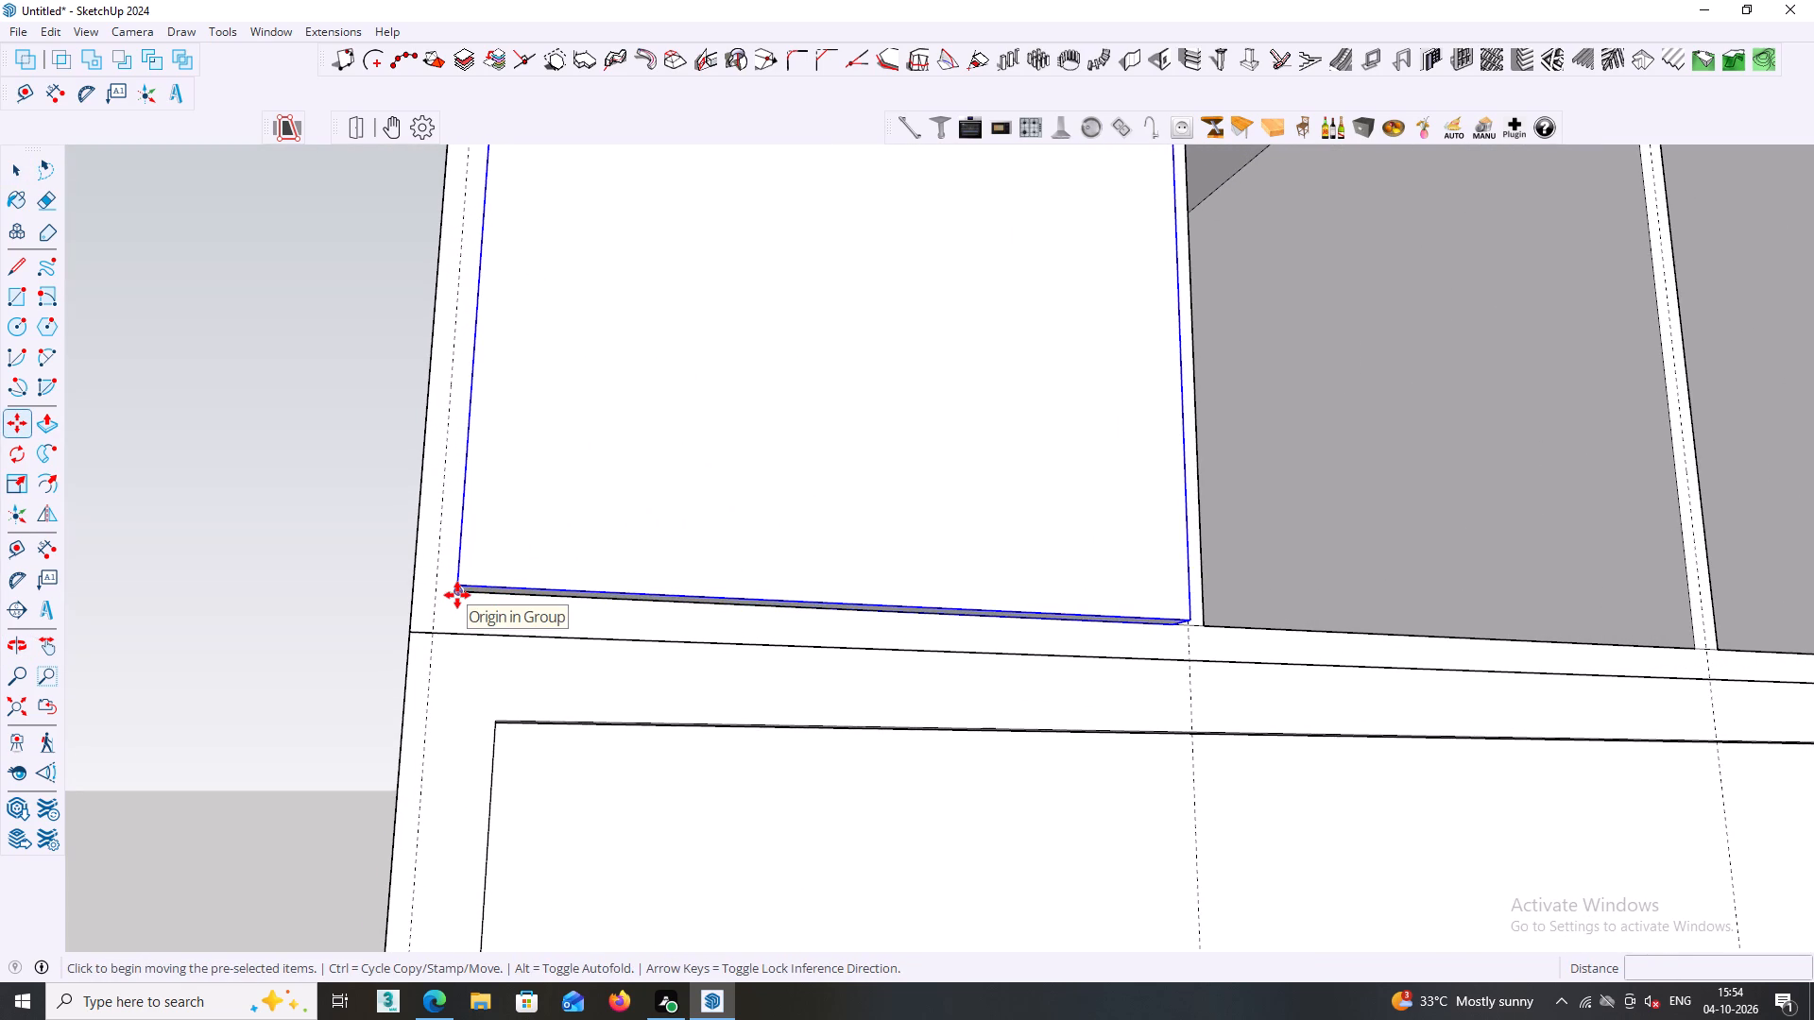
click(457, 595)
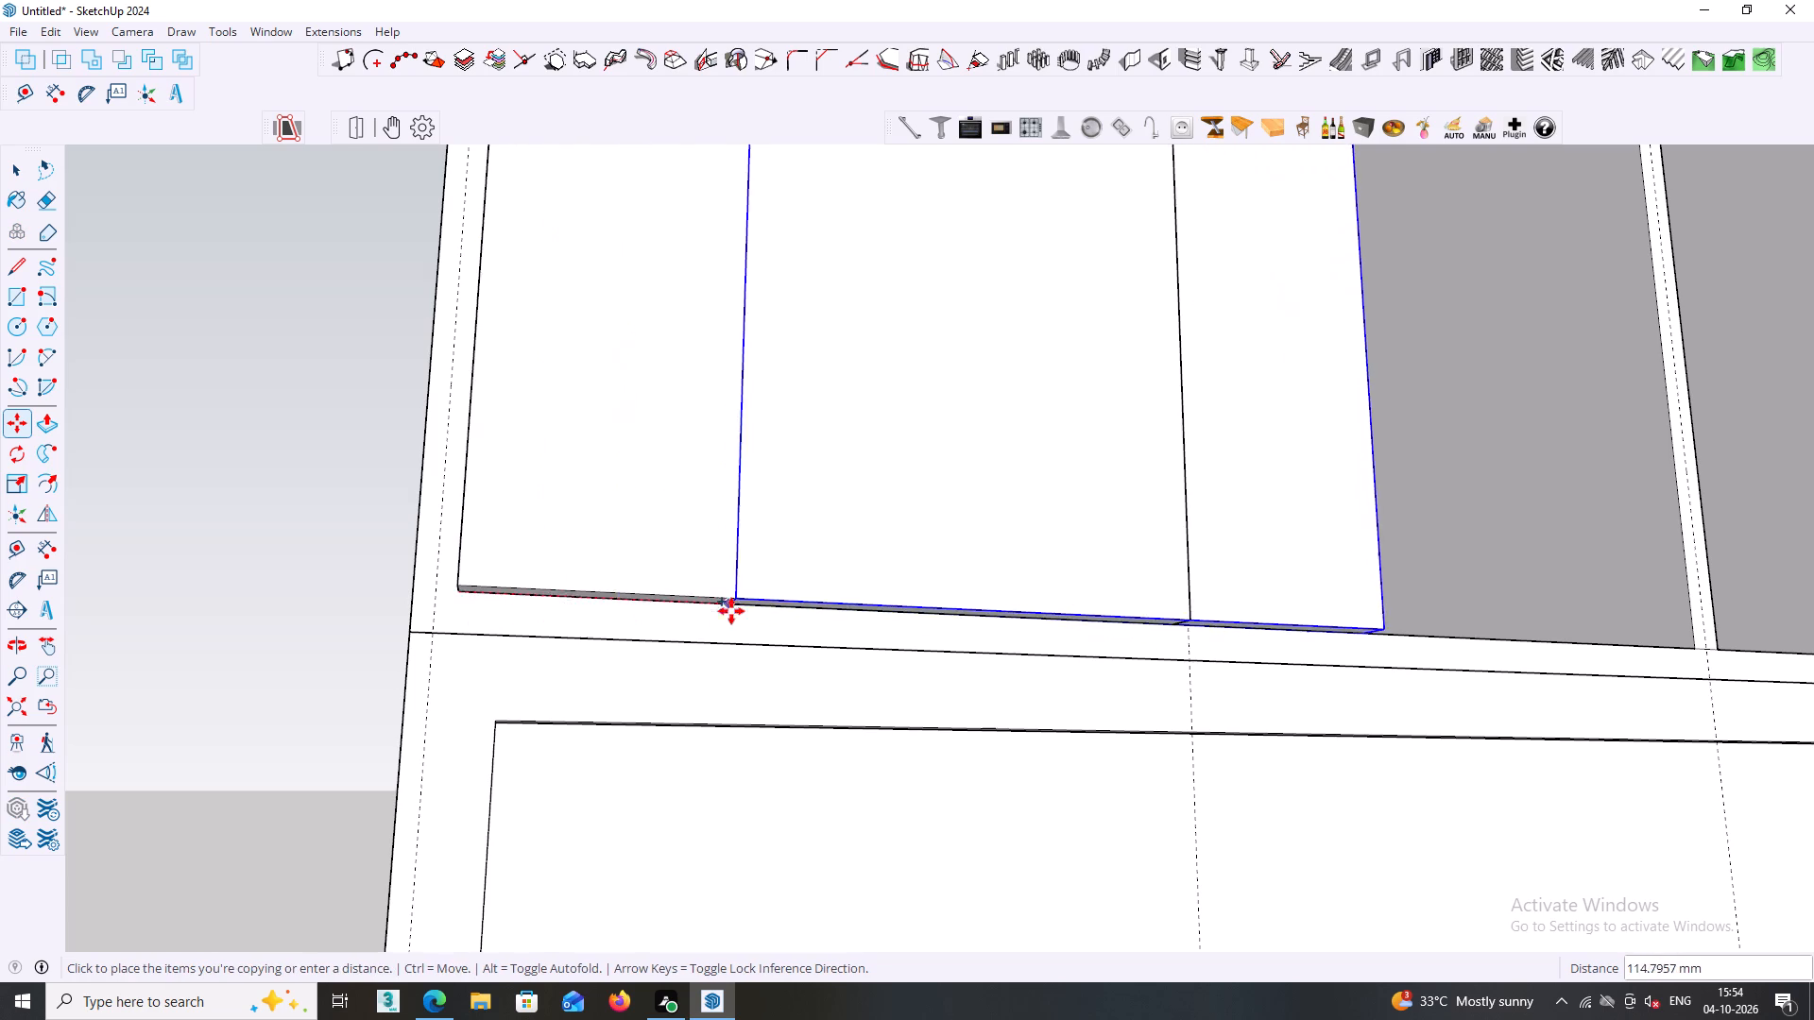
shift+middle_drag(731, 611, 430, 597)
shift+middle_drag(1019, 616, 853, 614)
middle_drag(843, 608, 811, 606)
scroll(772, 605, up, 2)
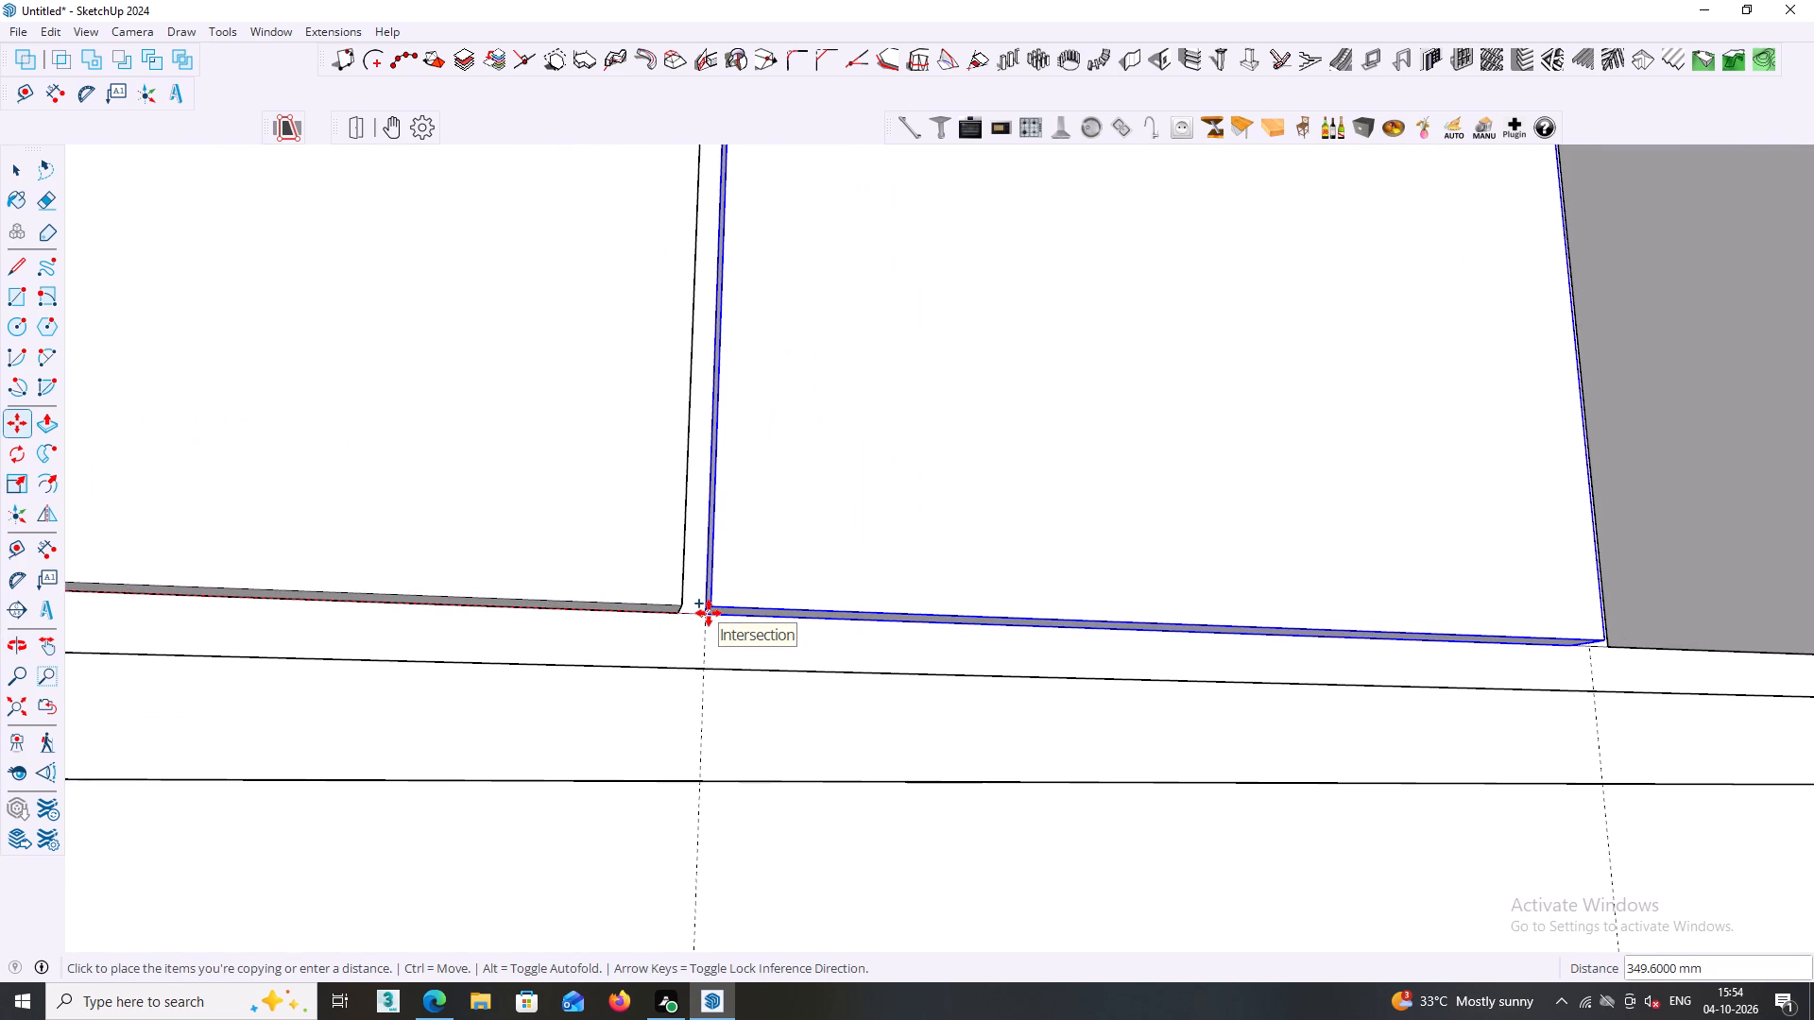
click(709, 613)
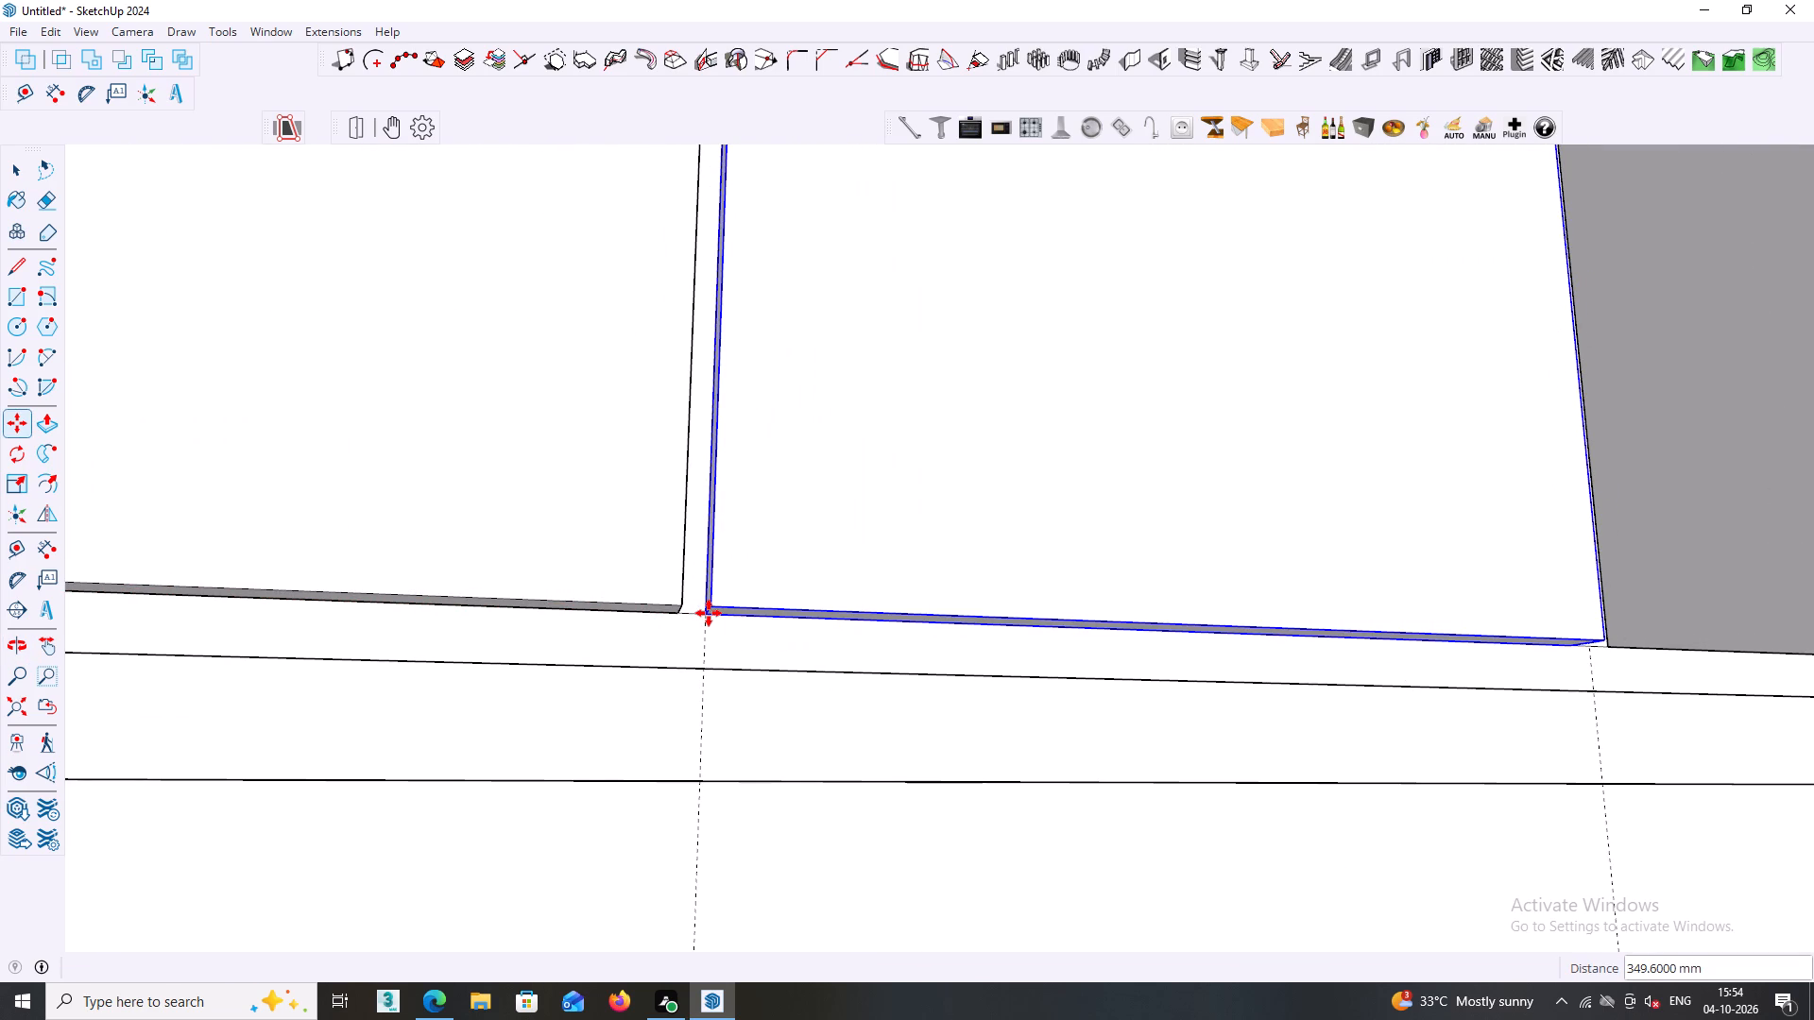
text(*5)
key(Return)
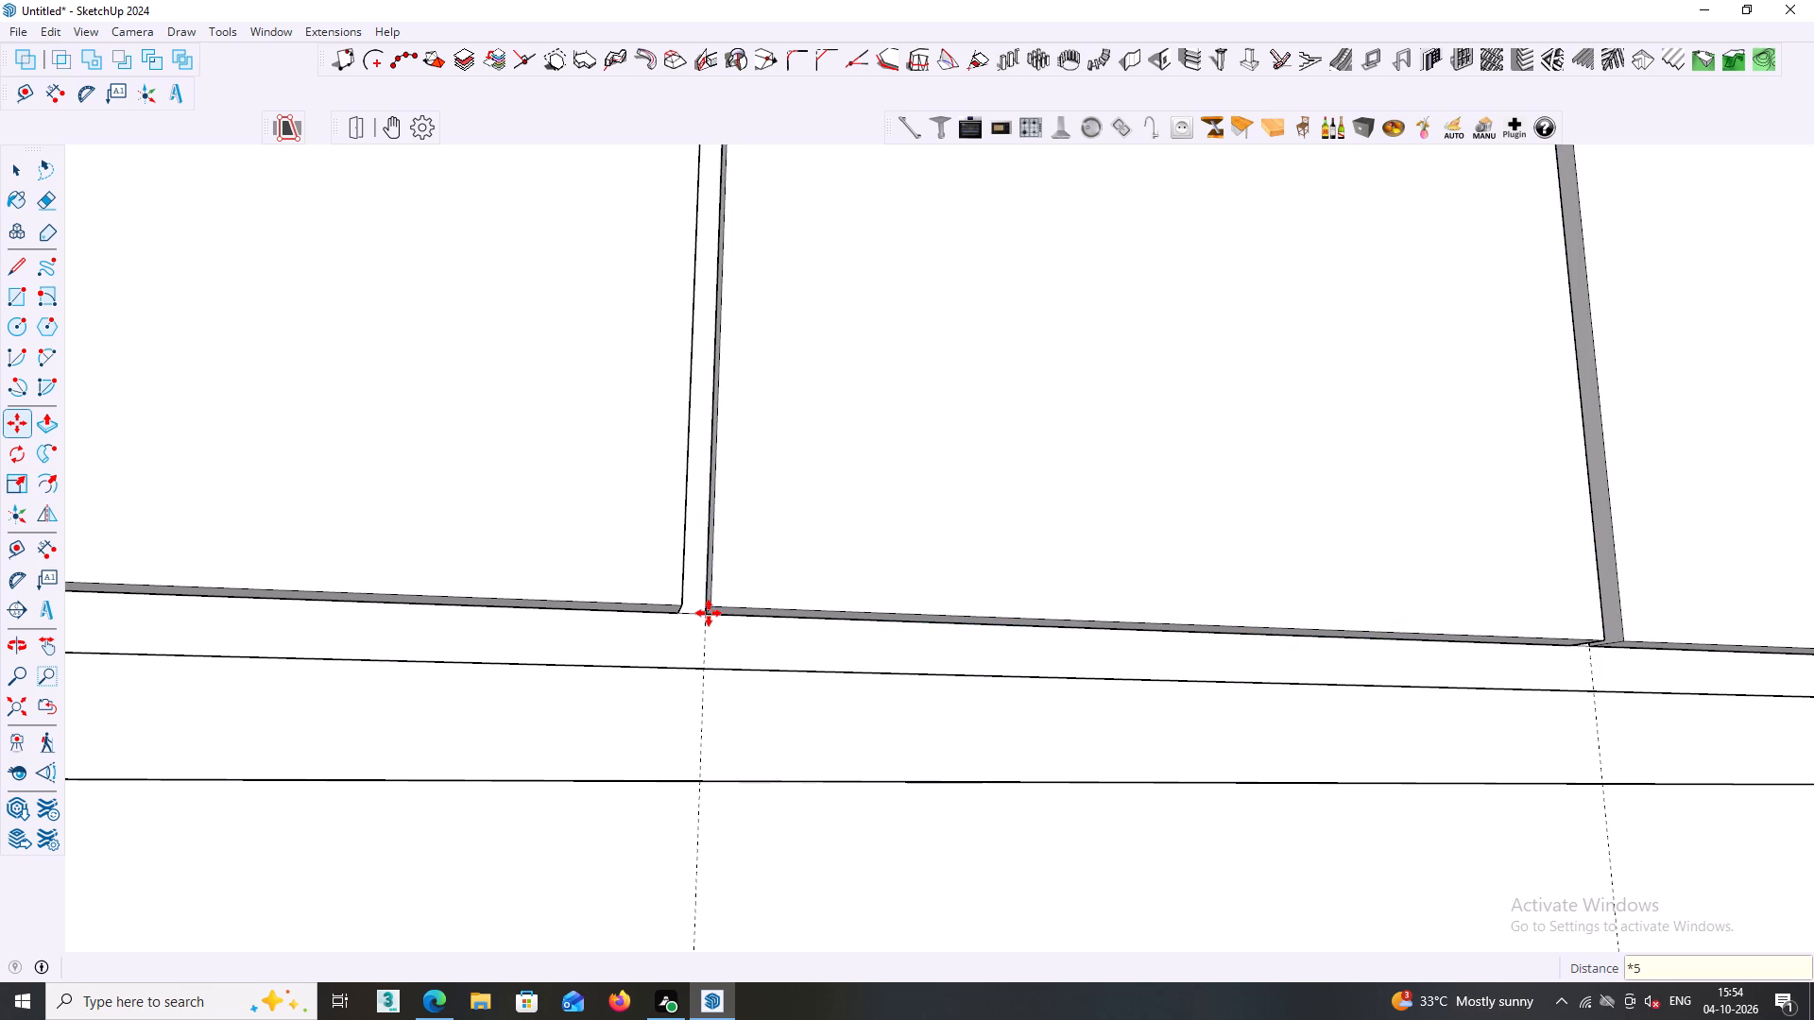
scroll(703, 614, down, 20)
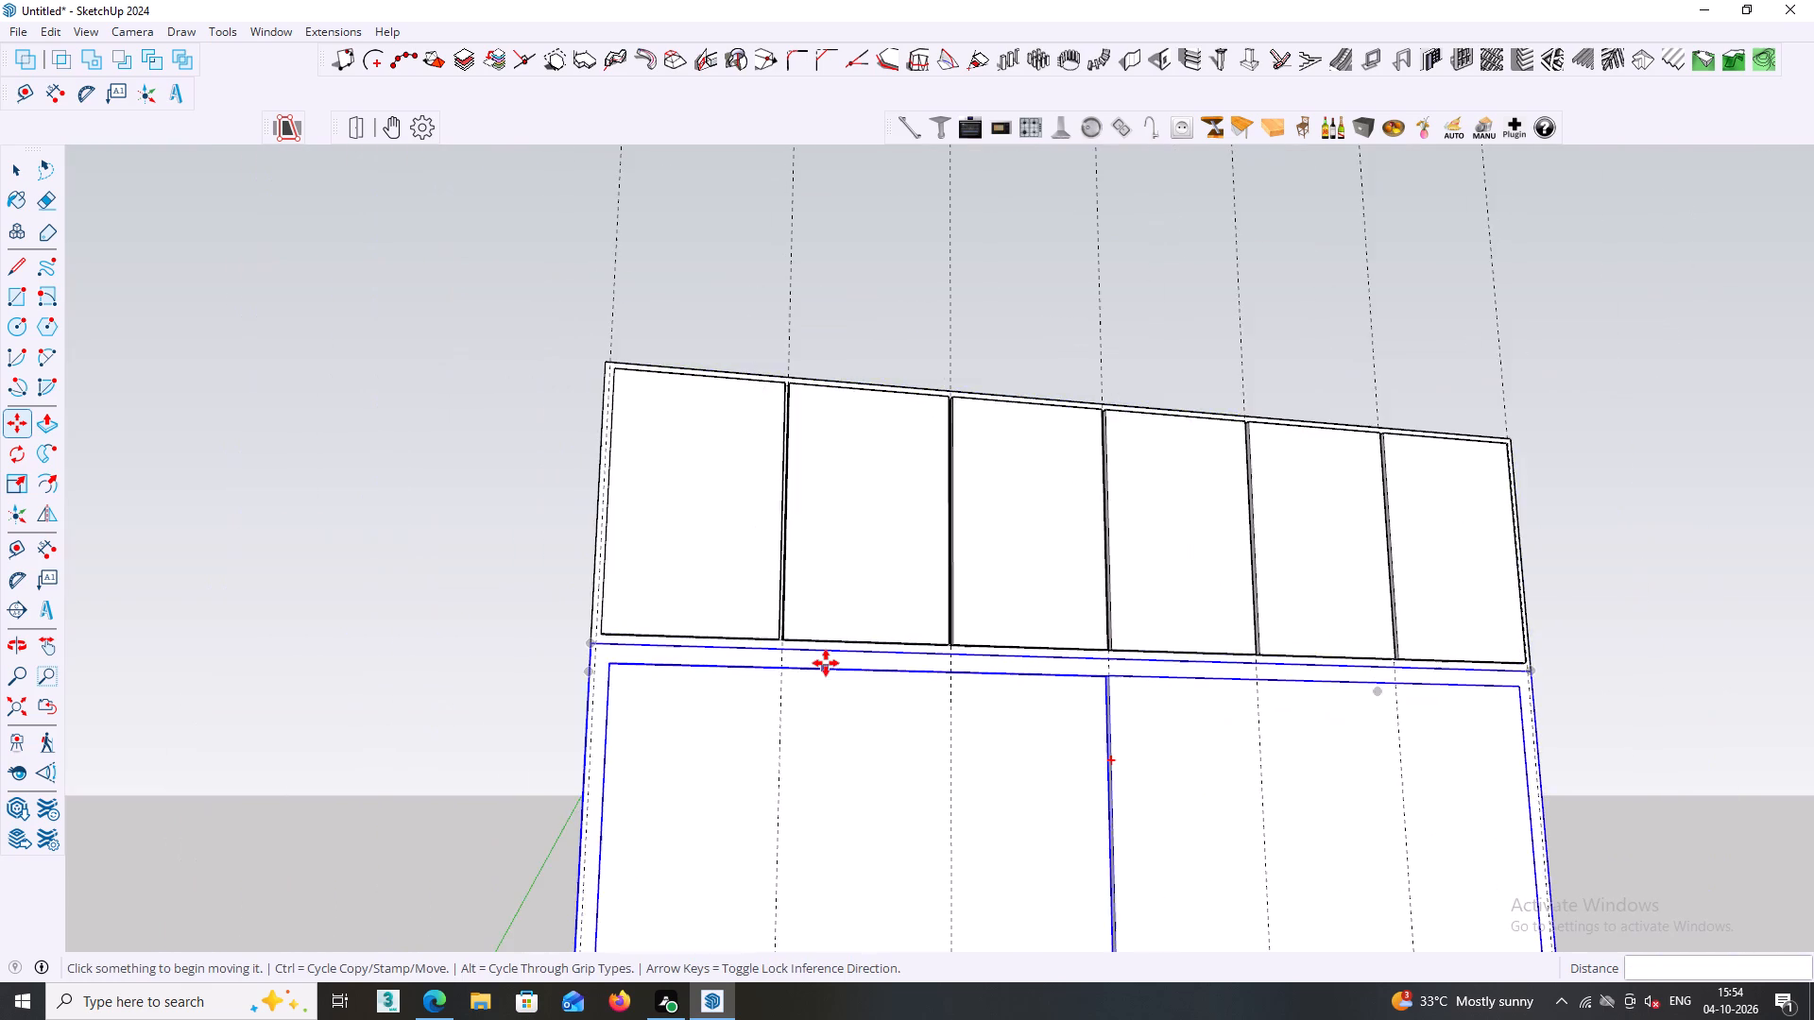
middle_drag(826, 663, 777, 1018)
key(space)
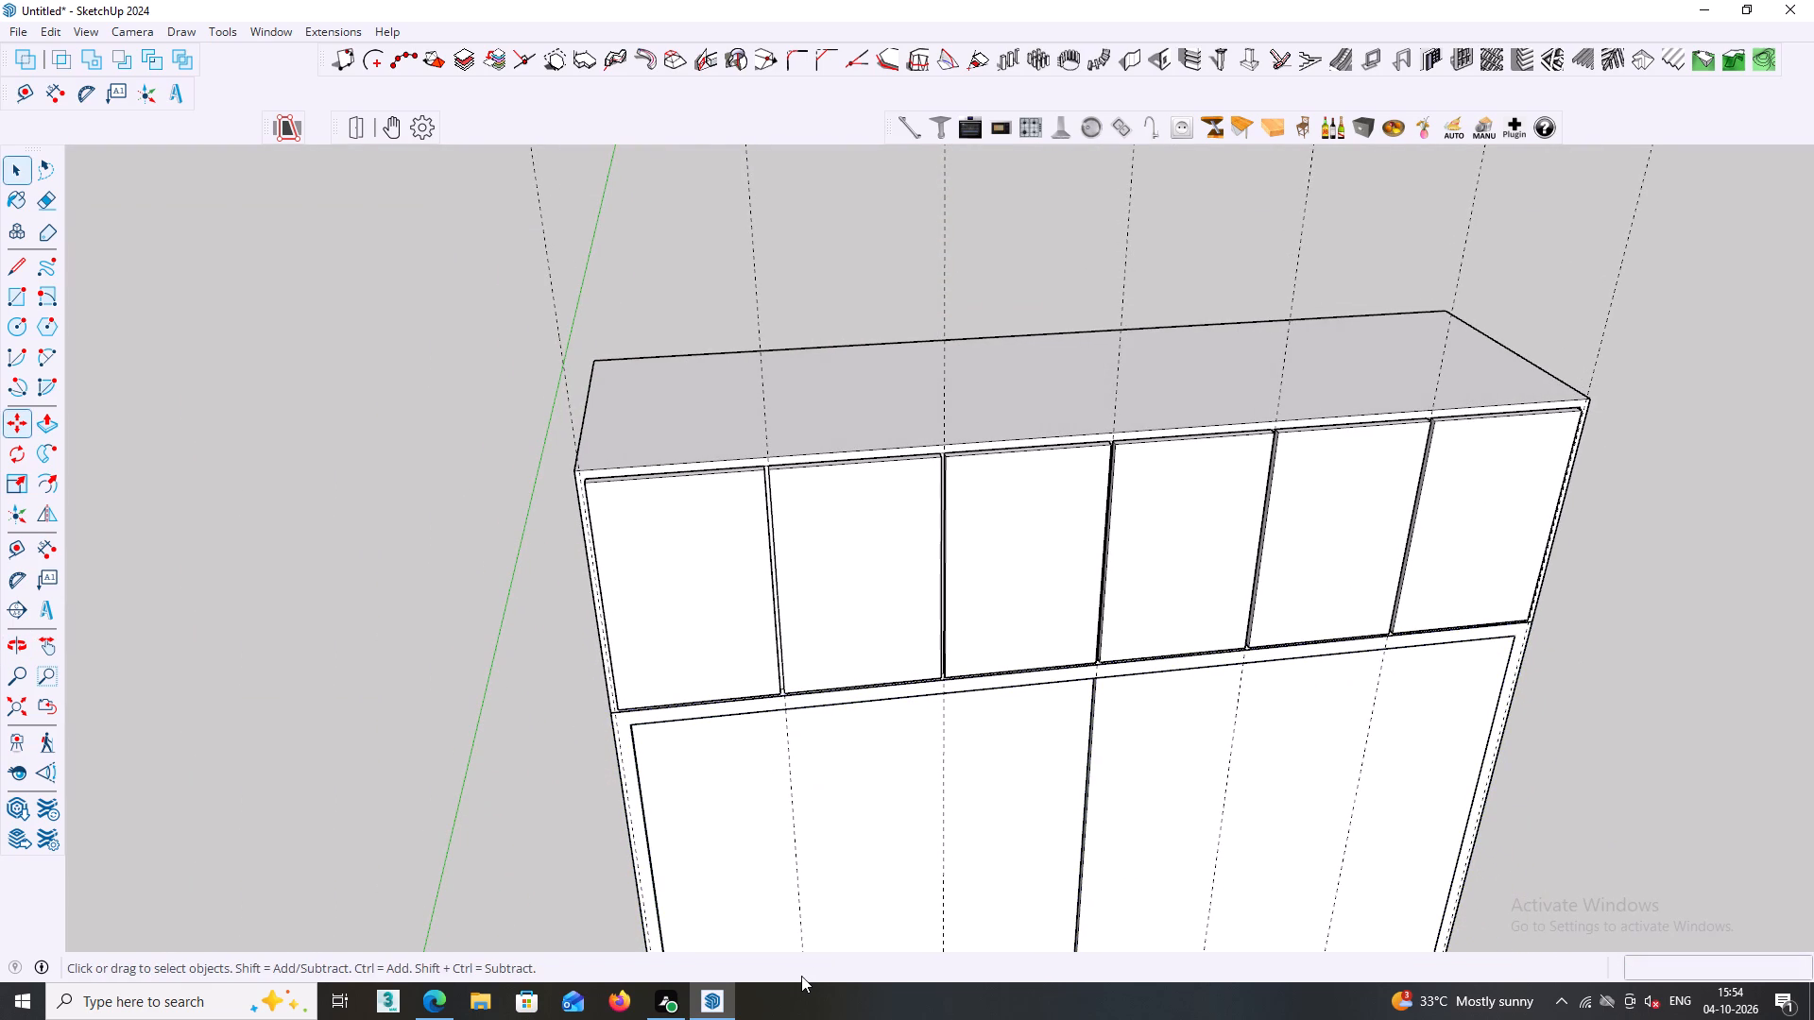
Examine from several angles how the copied door panels sit against the upper cabinet's dividers, frame edges and end panels.
shift+middle_drag(920, 810, 667, 833)
middle_drag(933, 595, 694, 567)
scroll(861, 530, up, 2)
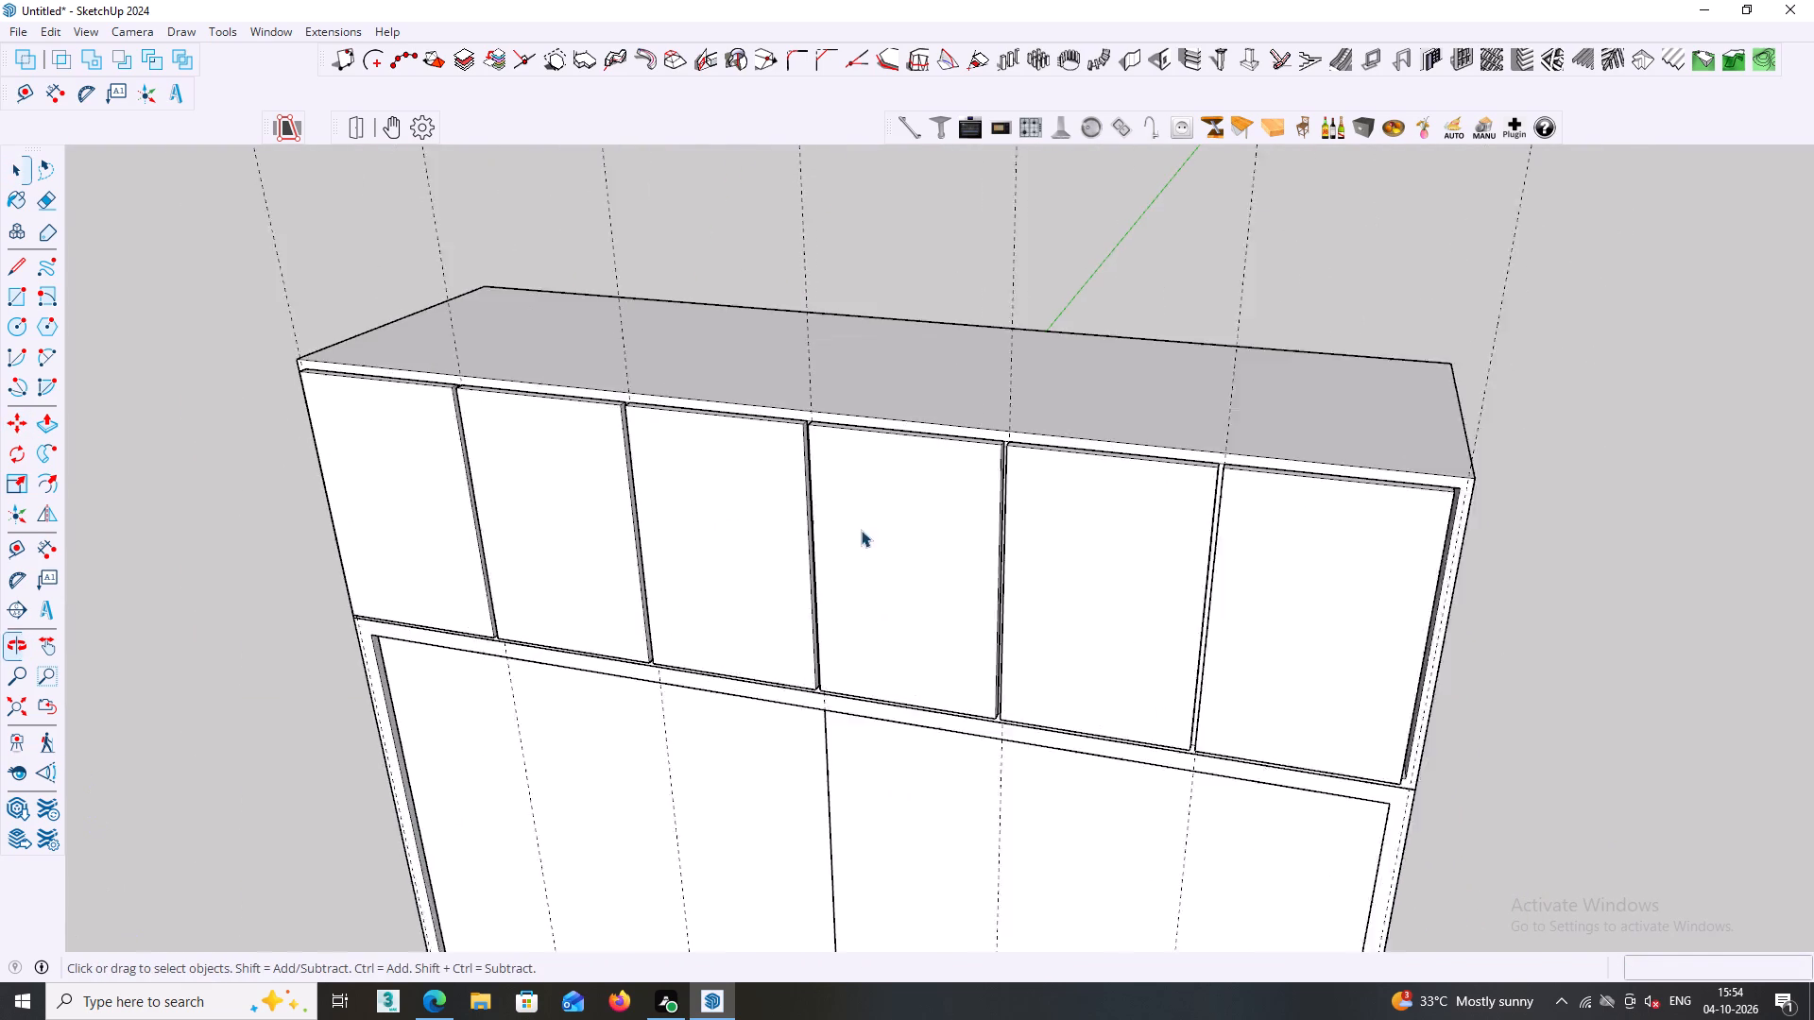
scroll(861, 530, up, 3)
middle_drag(783, 375, 853, 448)
scroll(819, 460, up, 6)
middle_drag(829, 439, 1148, 447)
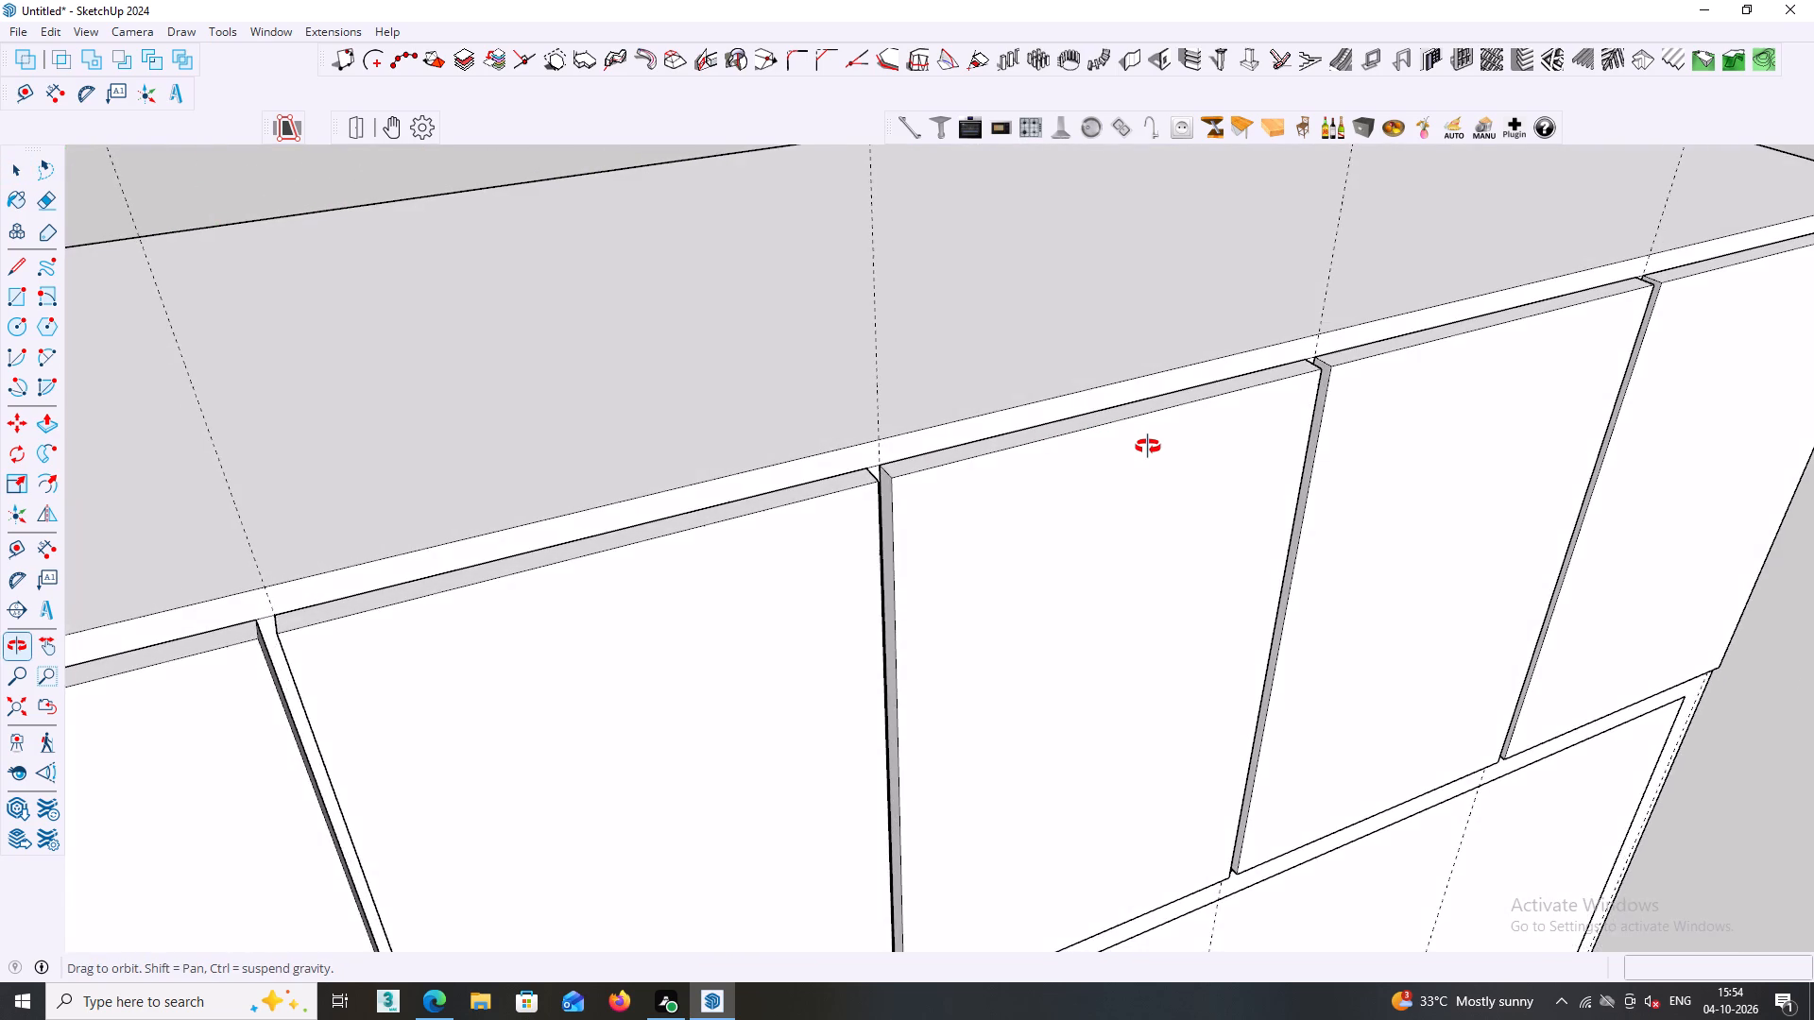
middle_drag(1148, 447, 862, 336)
middle_drag(1489, 503, 902, 396)
middle_click(1315, 514)
scroll(1315, 514, down, 2)
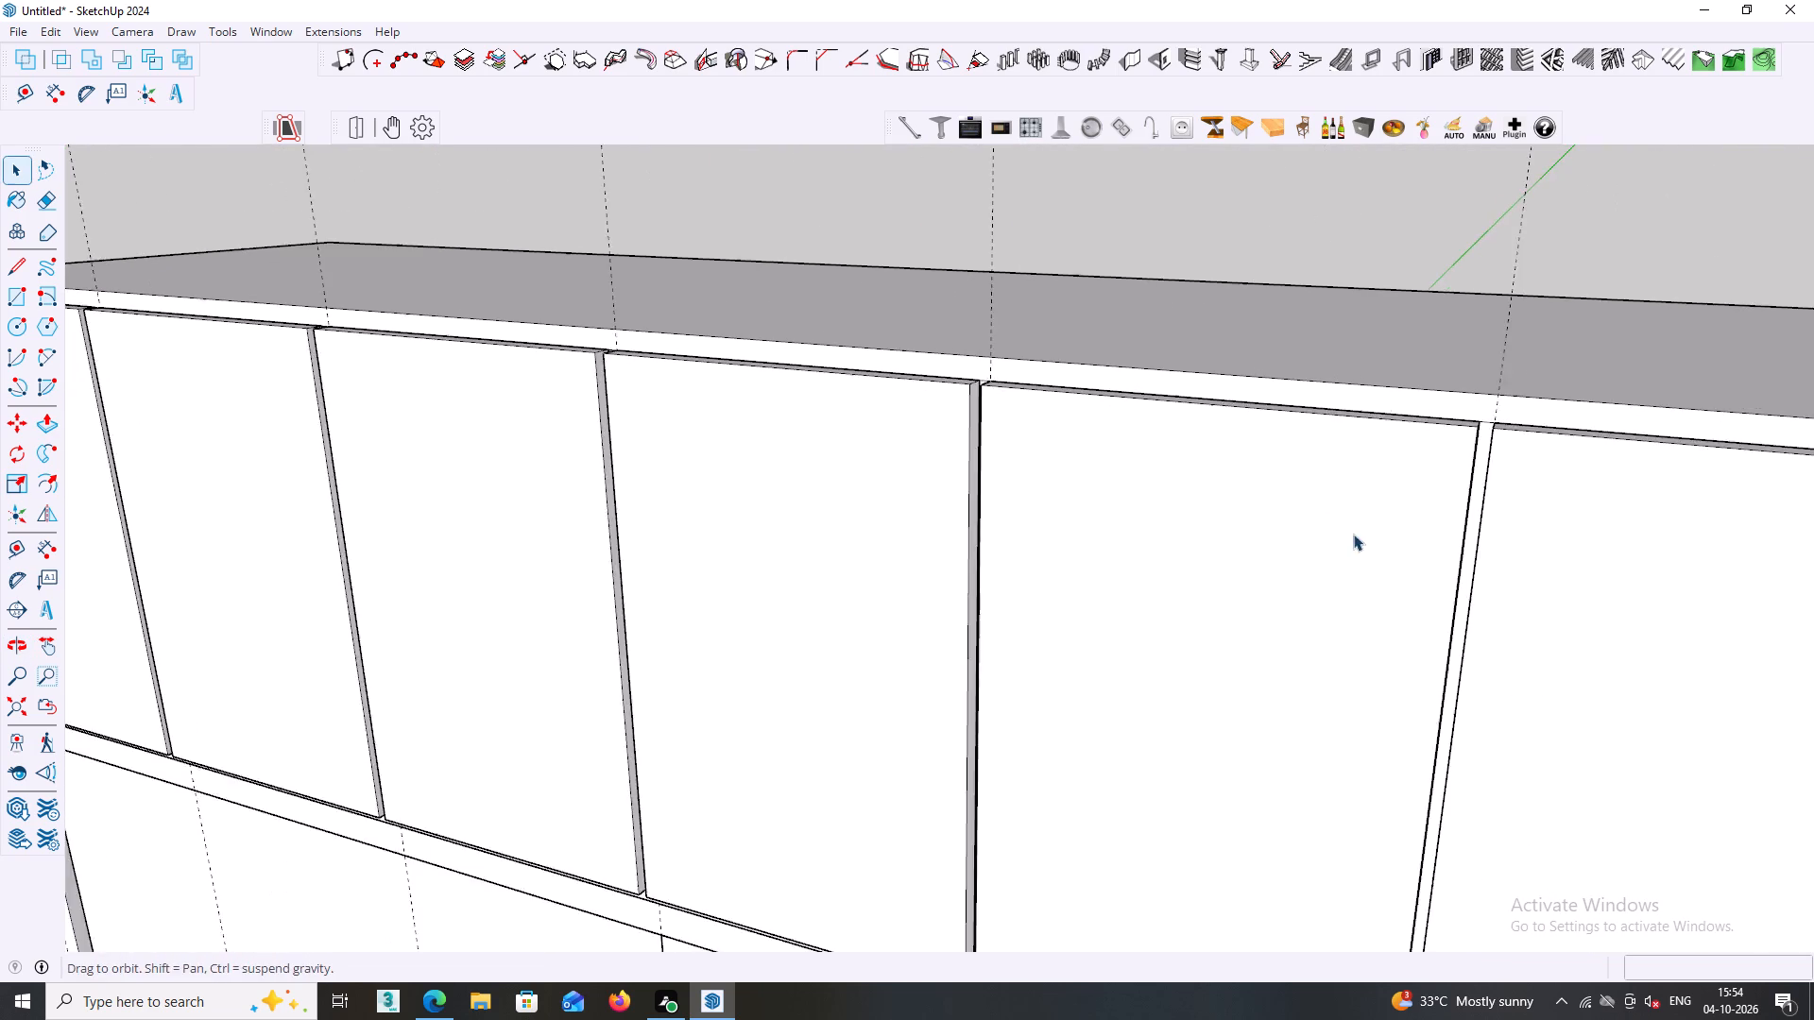
scroll(1353, 534, down, 9)
middle_click(1347, 520)
shift+middle_drag(1390, 571, 1012, 501)
middle_drag(1445, 554, 1358, 512)
scroll(1276, 462, up, 3)
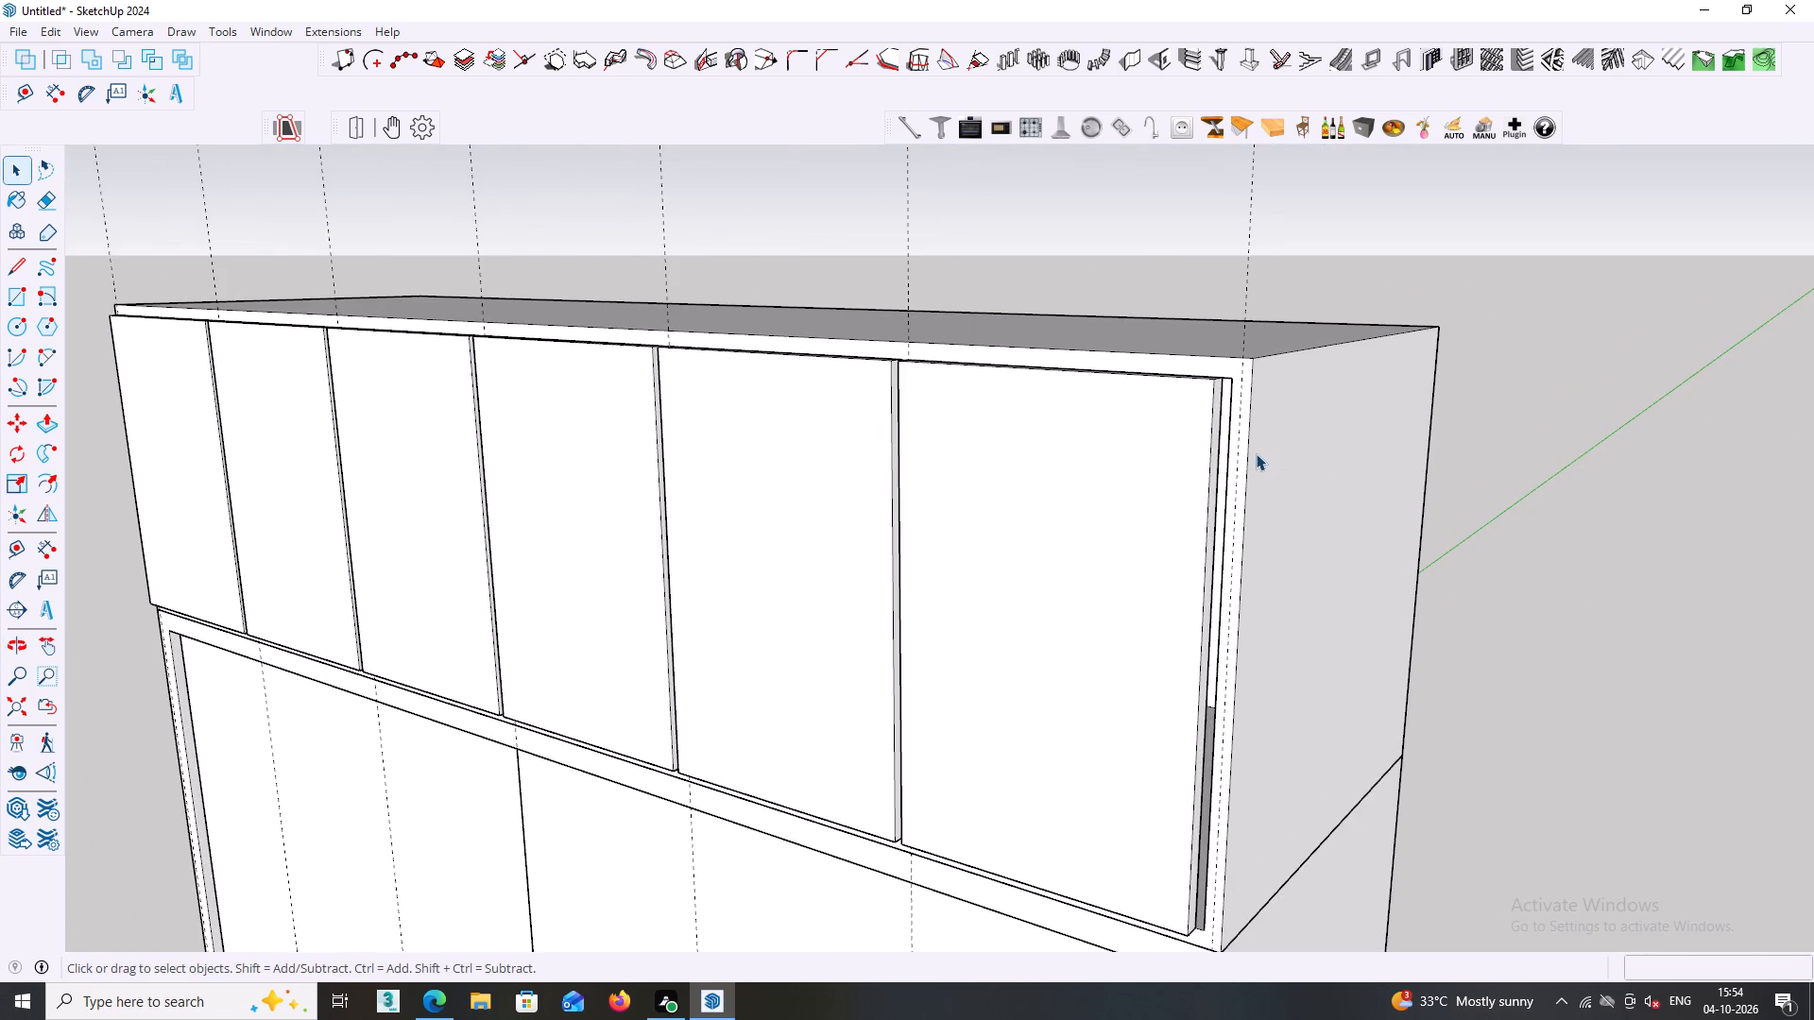
shift+middle_drag(1214, 442, 1477, 419)
middle_drag(1077, 409, 1763, 442)
shift+middle_drag(1180, 449, 1157, 468)
shift+scroll(1162, 457, down, 2)
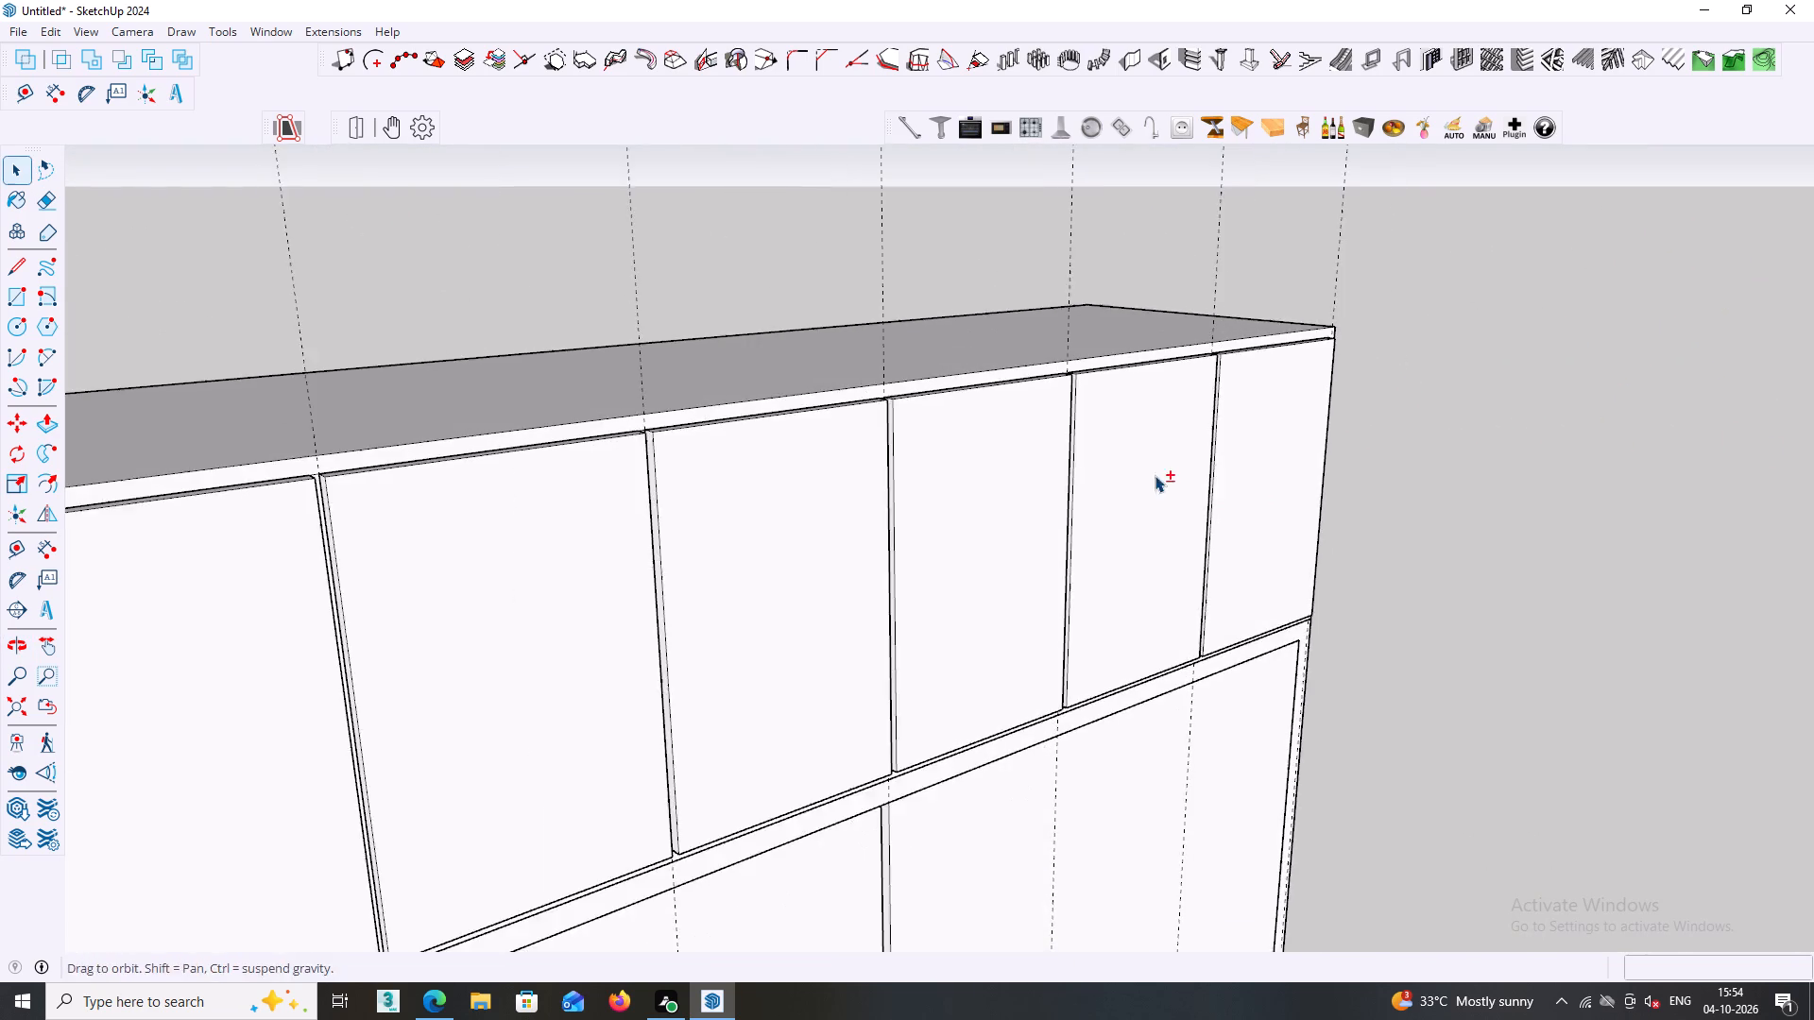
shift+scroll(1155, 475, down, 6)
shift+middle_drag(770, 558, 964, 511)
scroll(520, 474, up, 5)
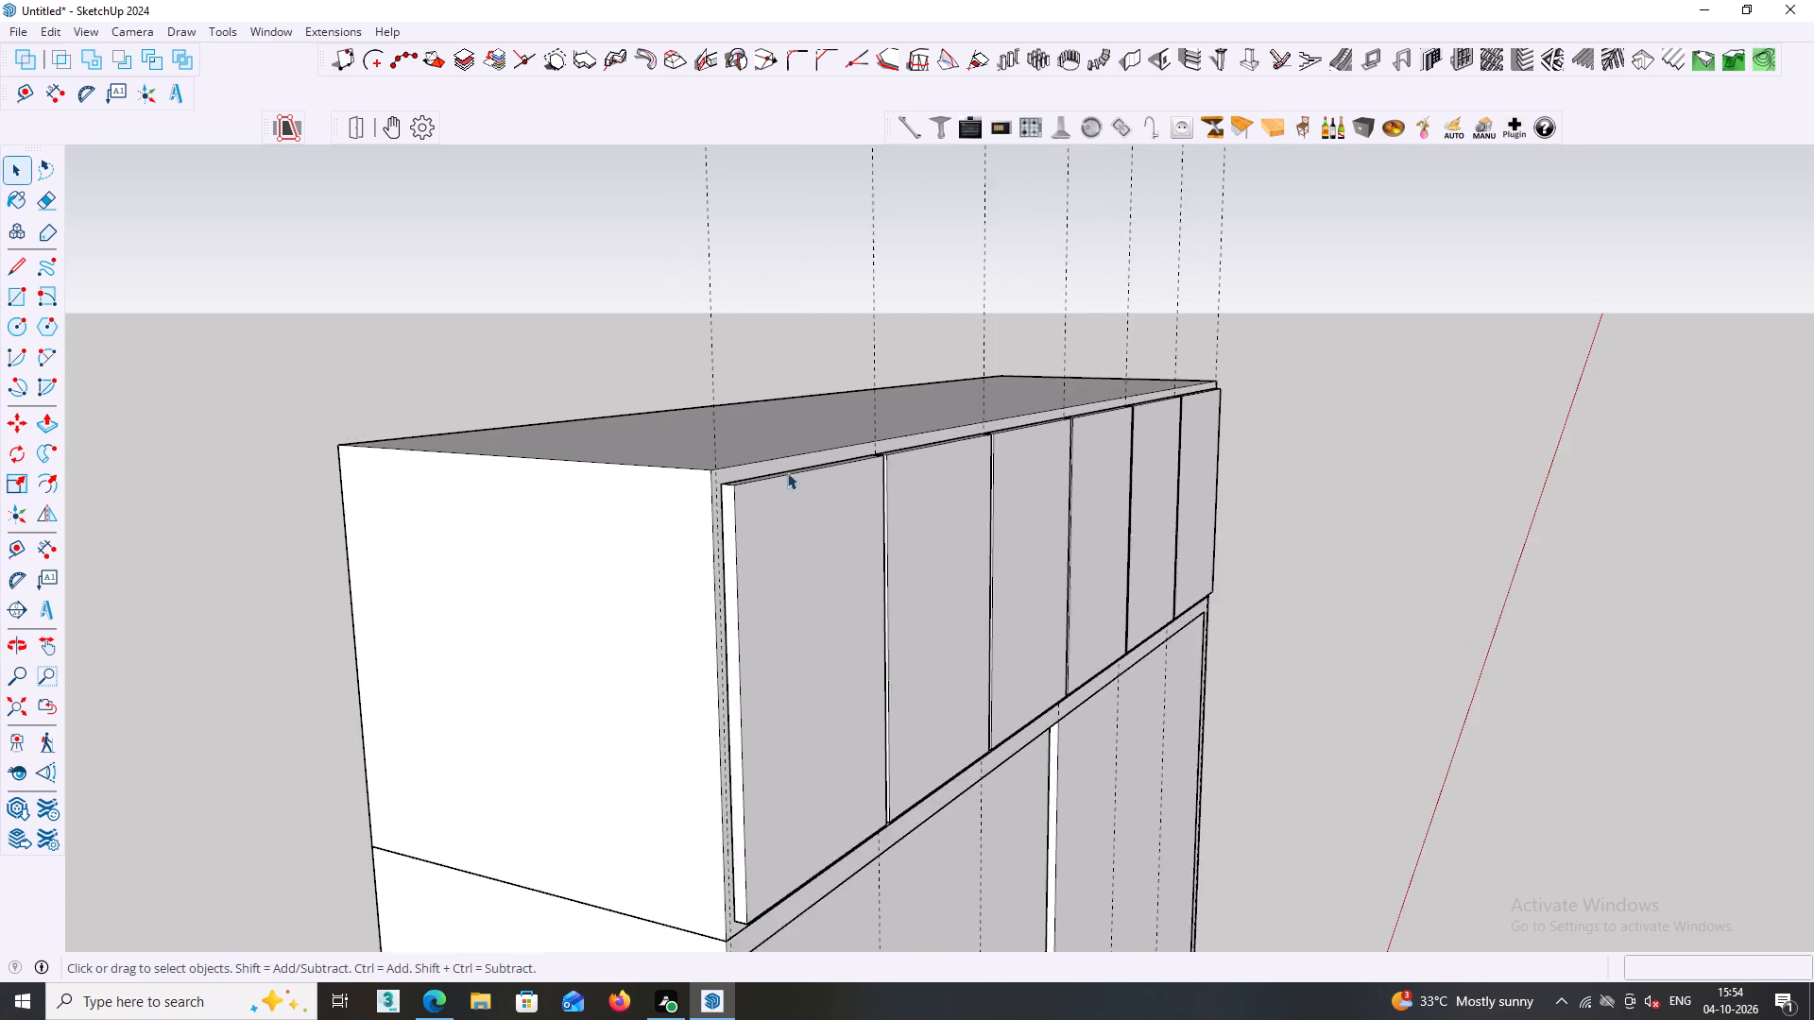
scroll(787, 472, up, 13)
middle_drag(707, 507, 541, 523)
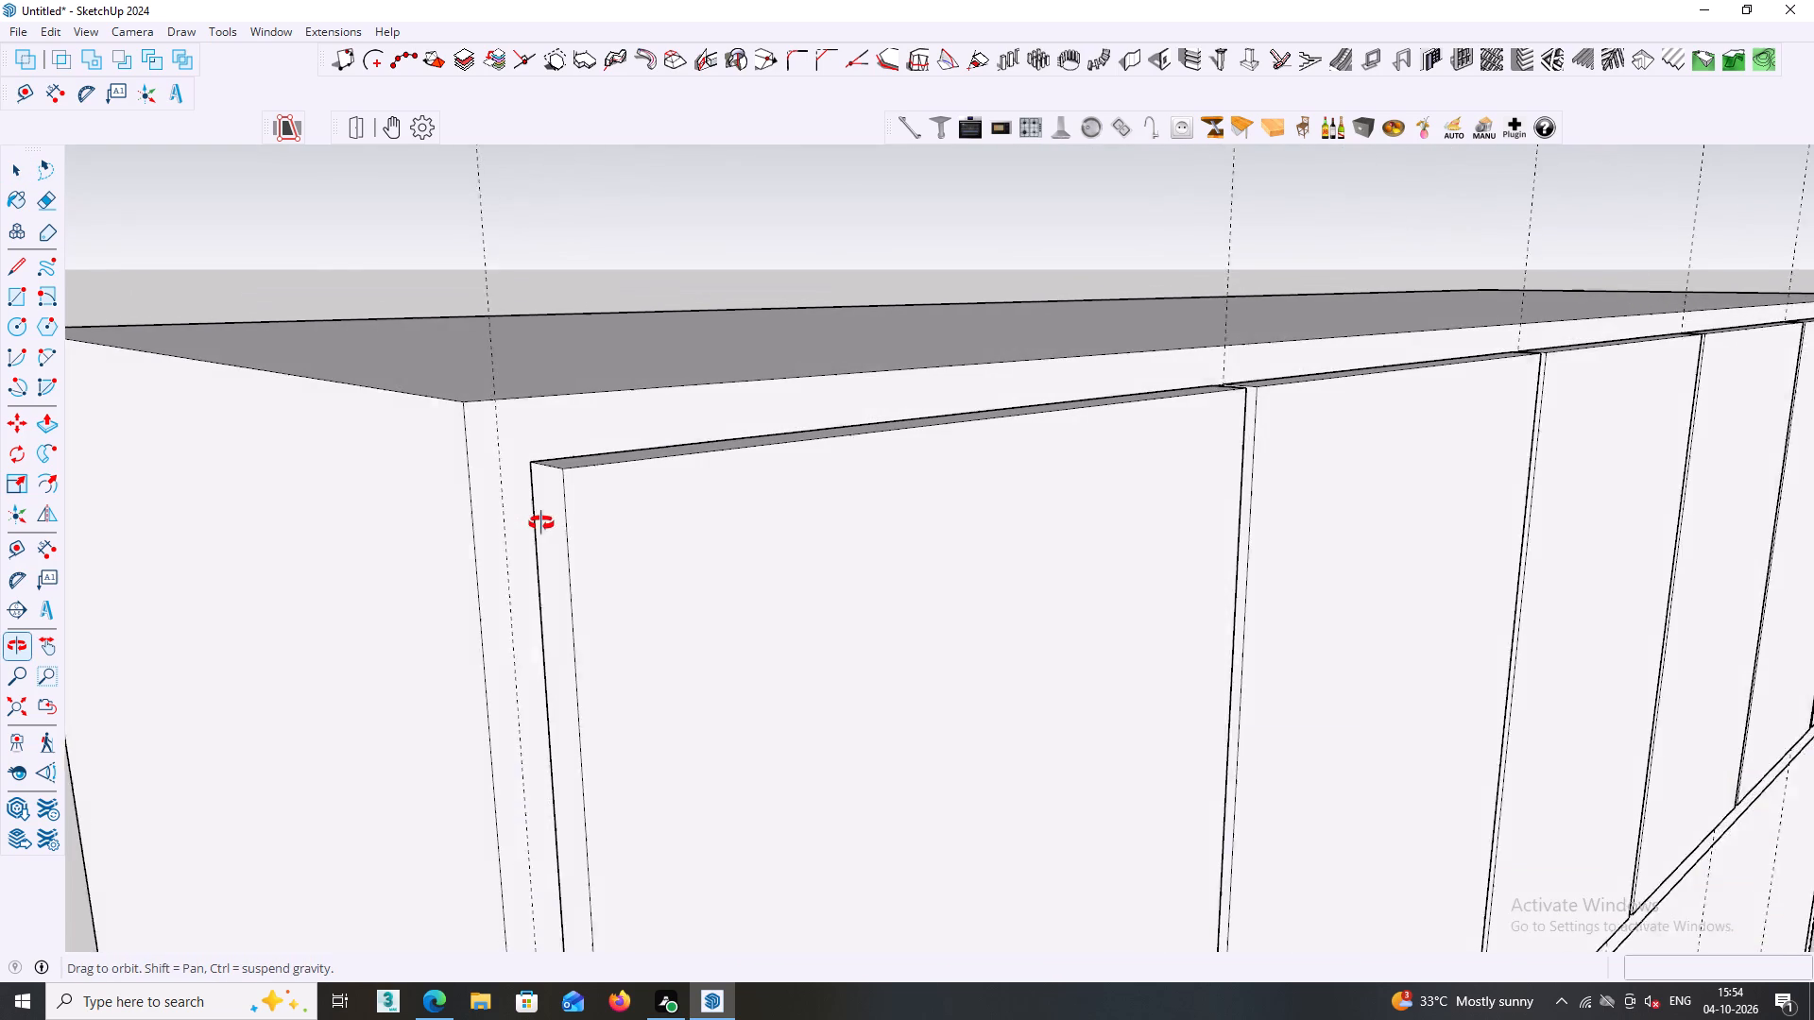
middle_drag(541, 523, 467, 522)
scroll(662, 496, down, 7)
middle_drag(1037, 548, 610, 552)
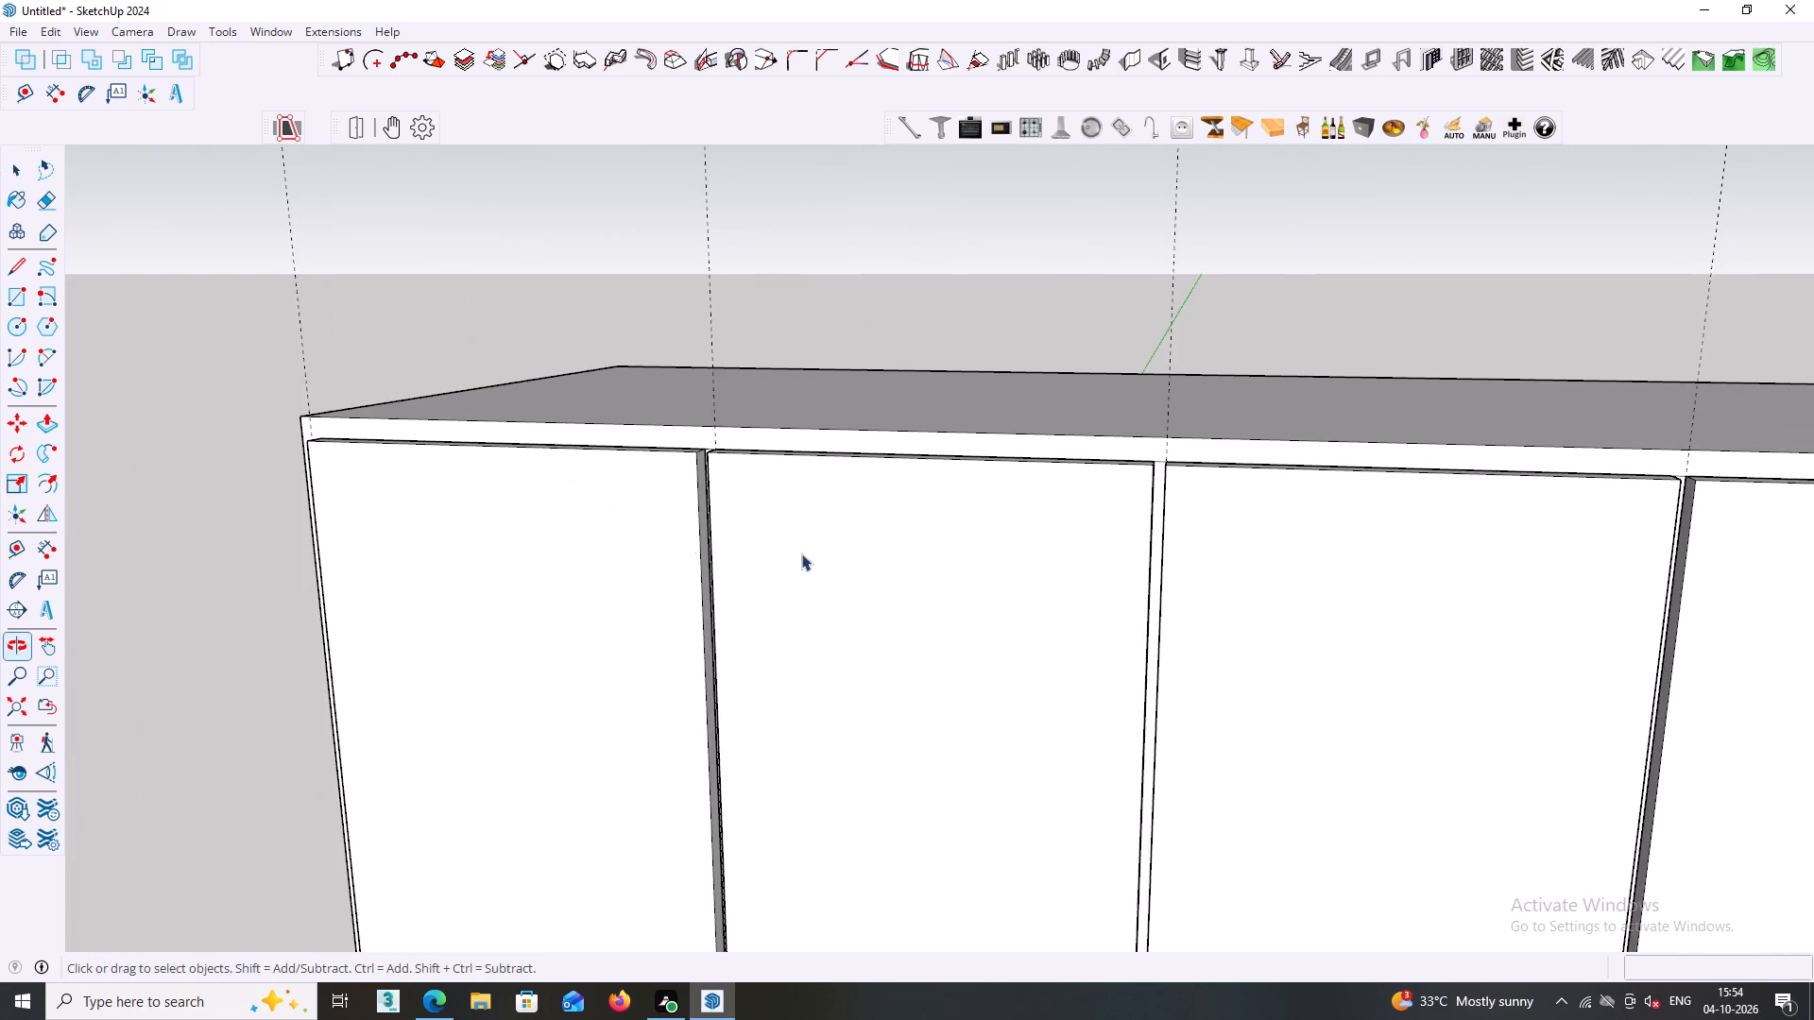
scroll(745, 488, up, 5)
middle_drag(674, 516, 786, 620)
scroll(672, 439, up, 4)
middle_drag(661, 473, 730, 473)
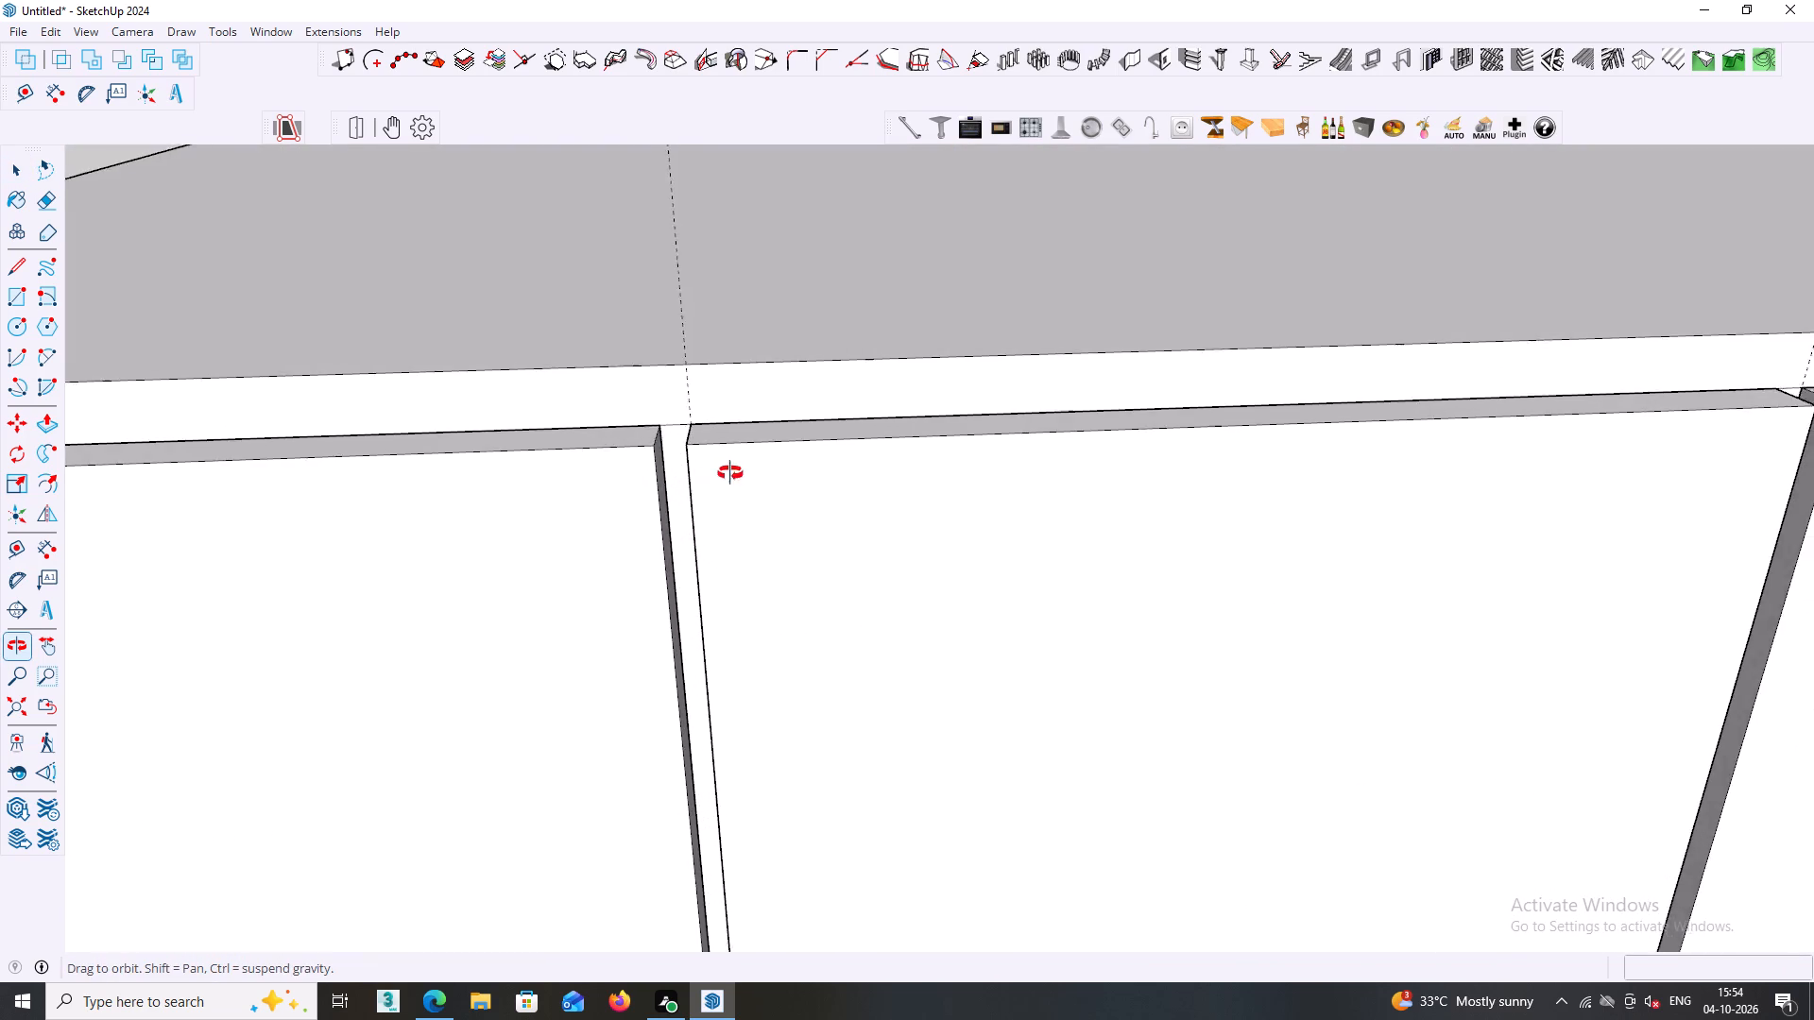
middle_drag(730, 473, 710, 471)
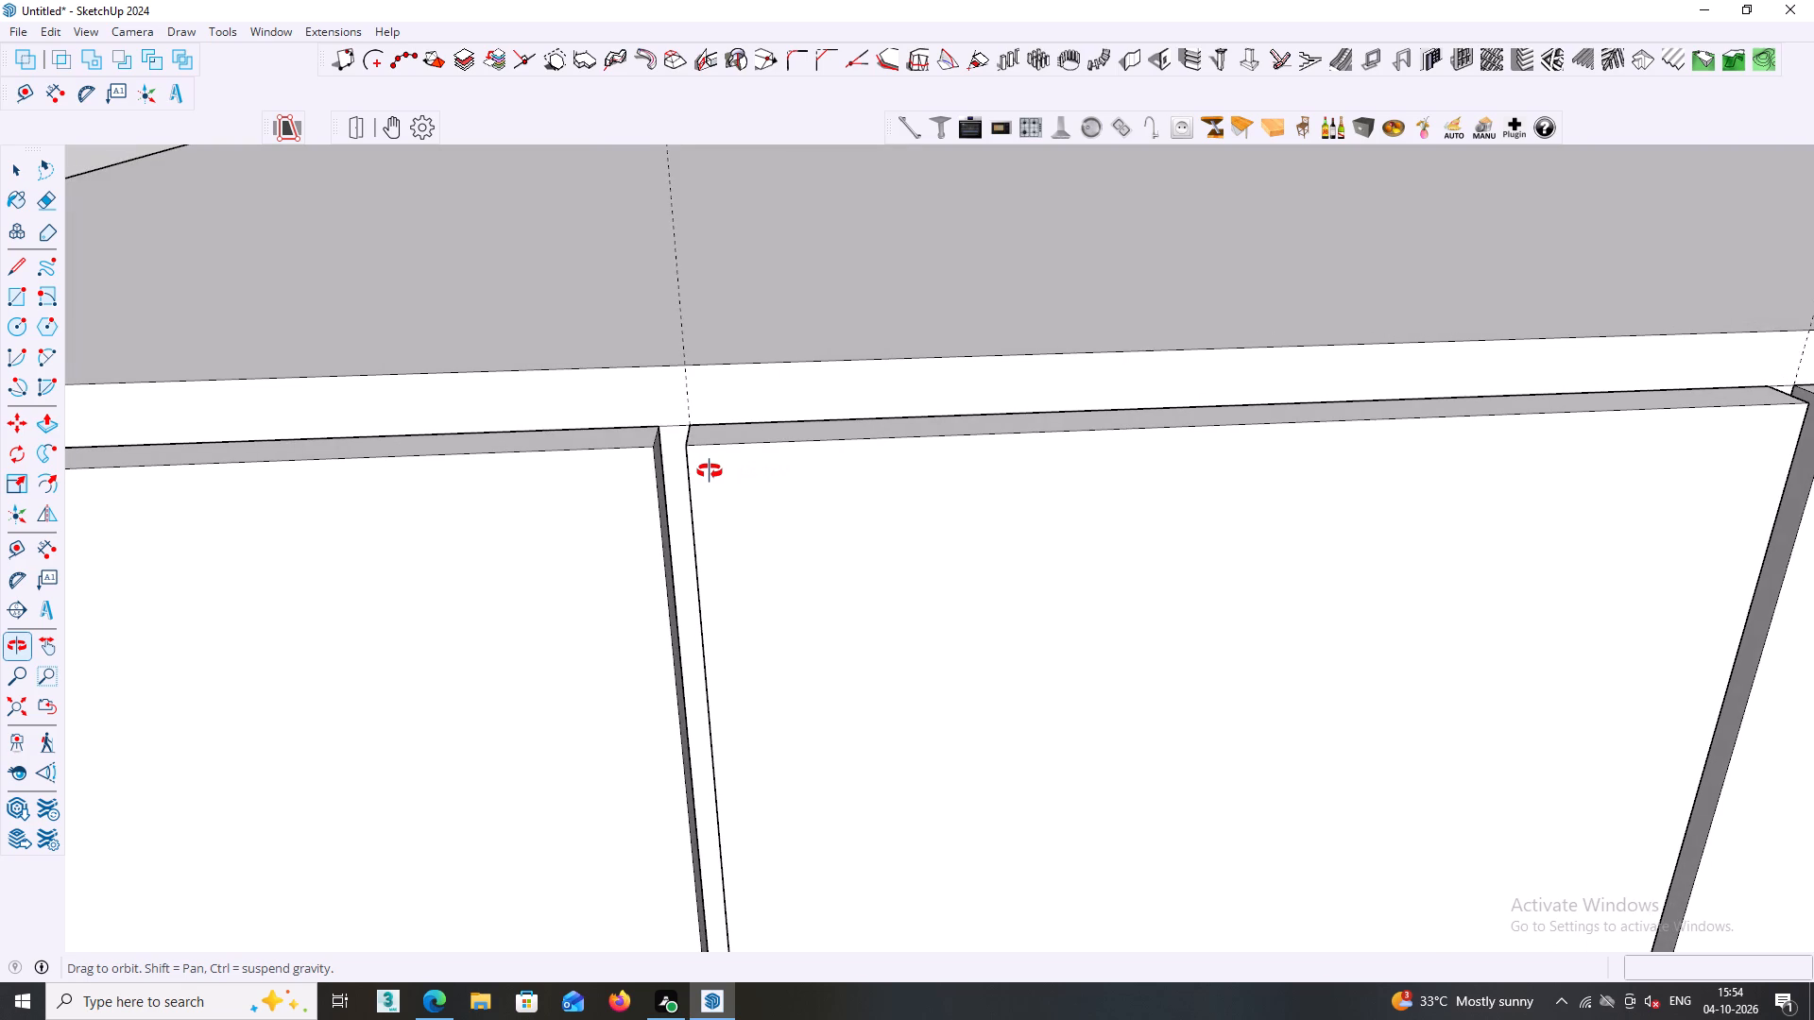
middle_drag(710, 471, 725, 466)
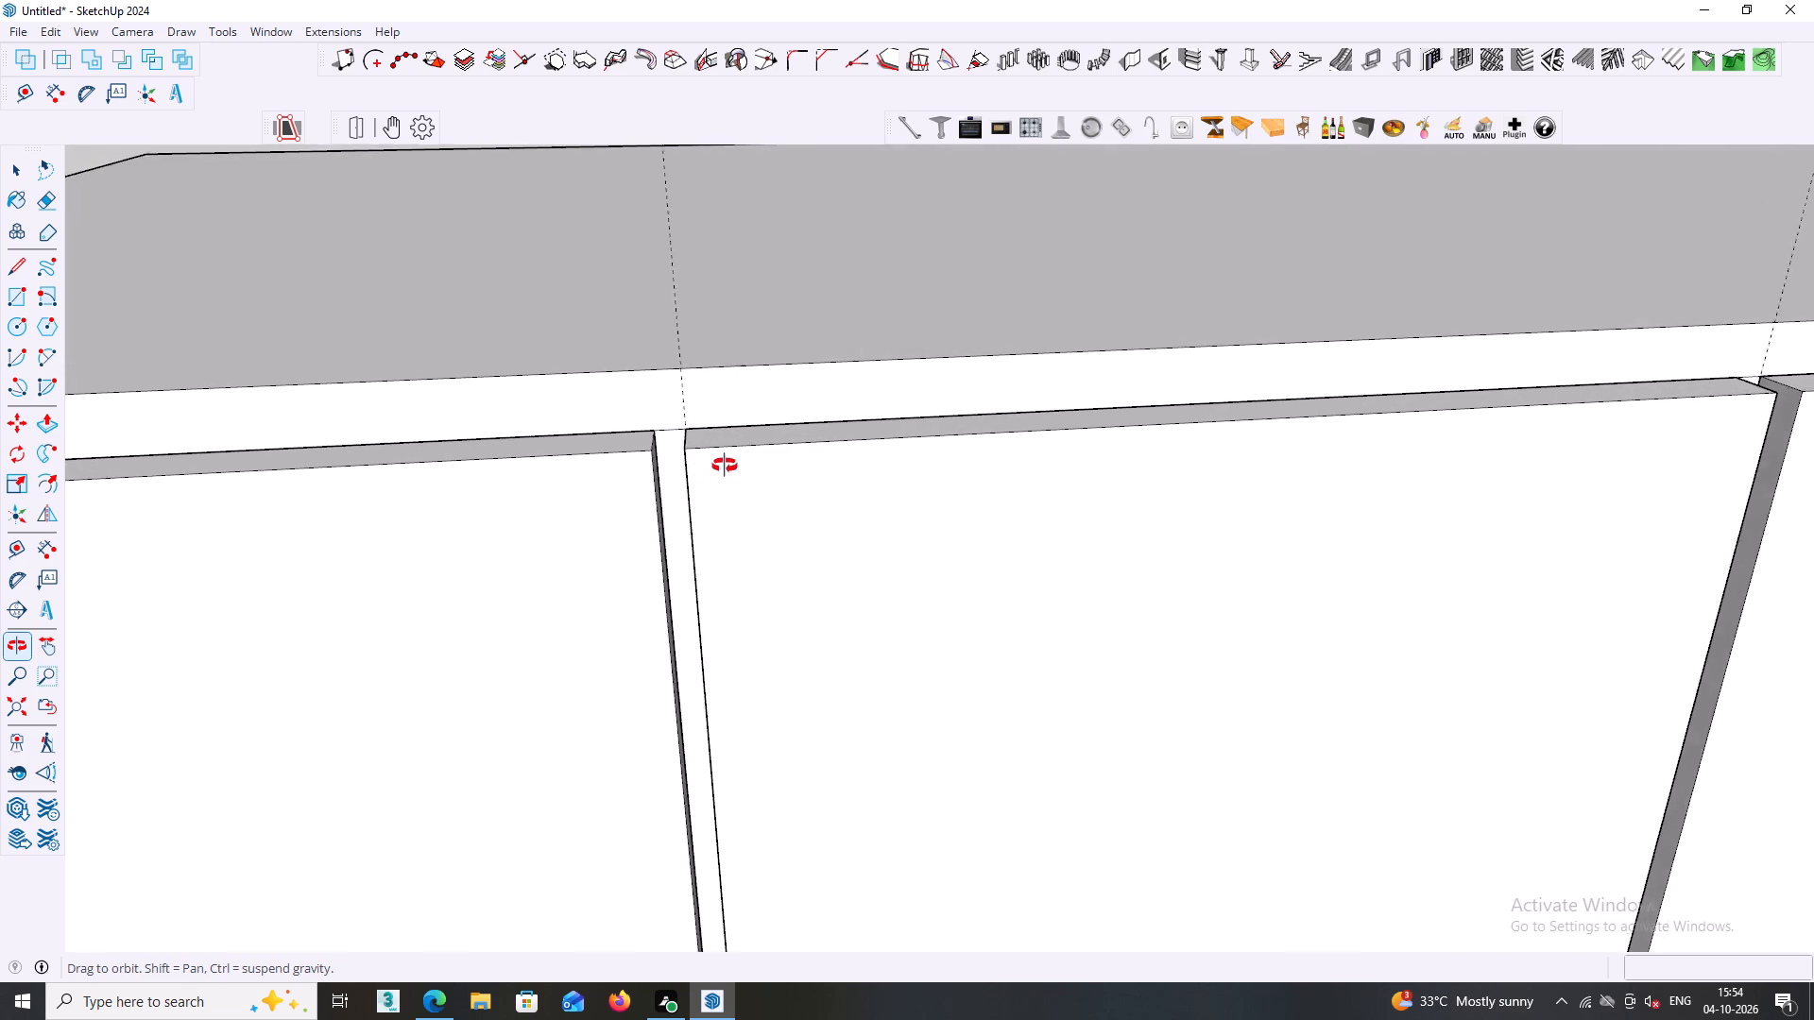
middle_drag(725, 466, 724, 466)
scroll(724, 470, down, 11)
scroll(894, 578, down, 2)
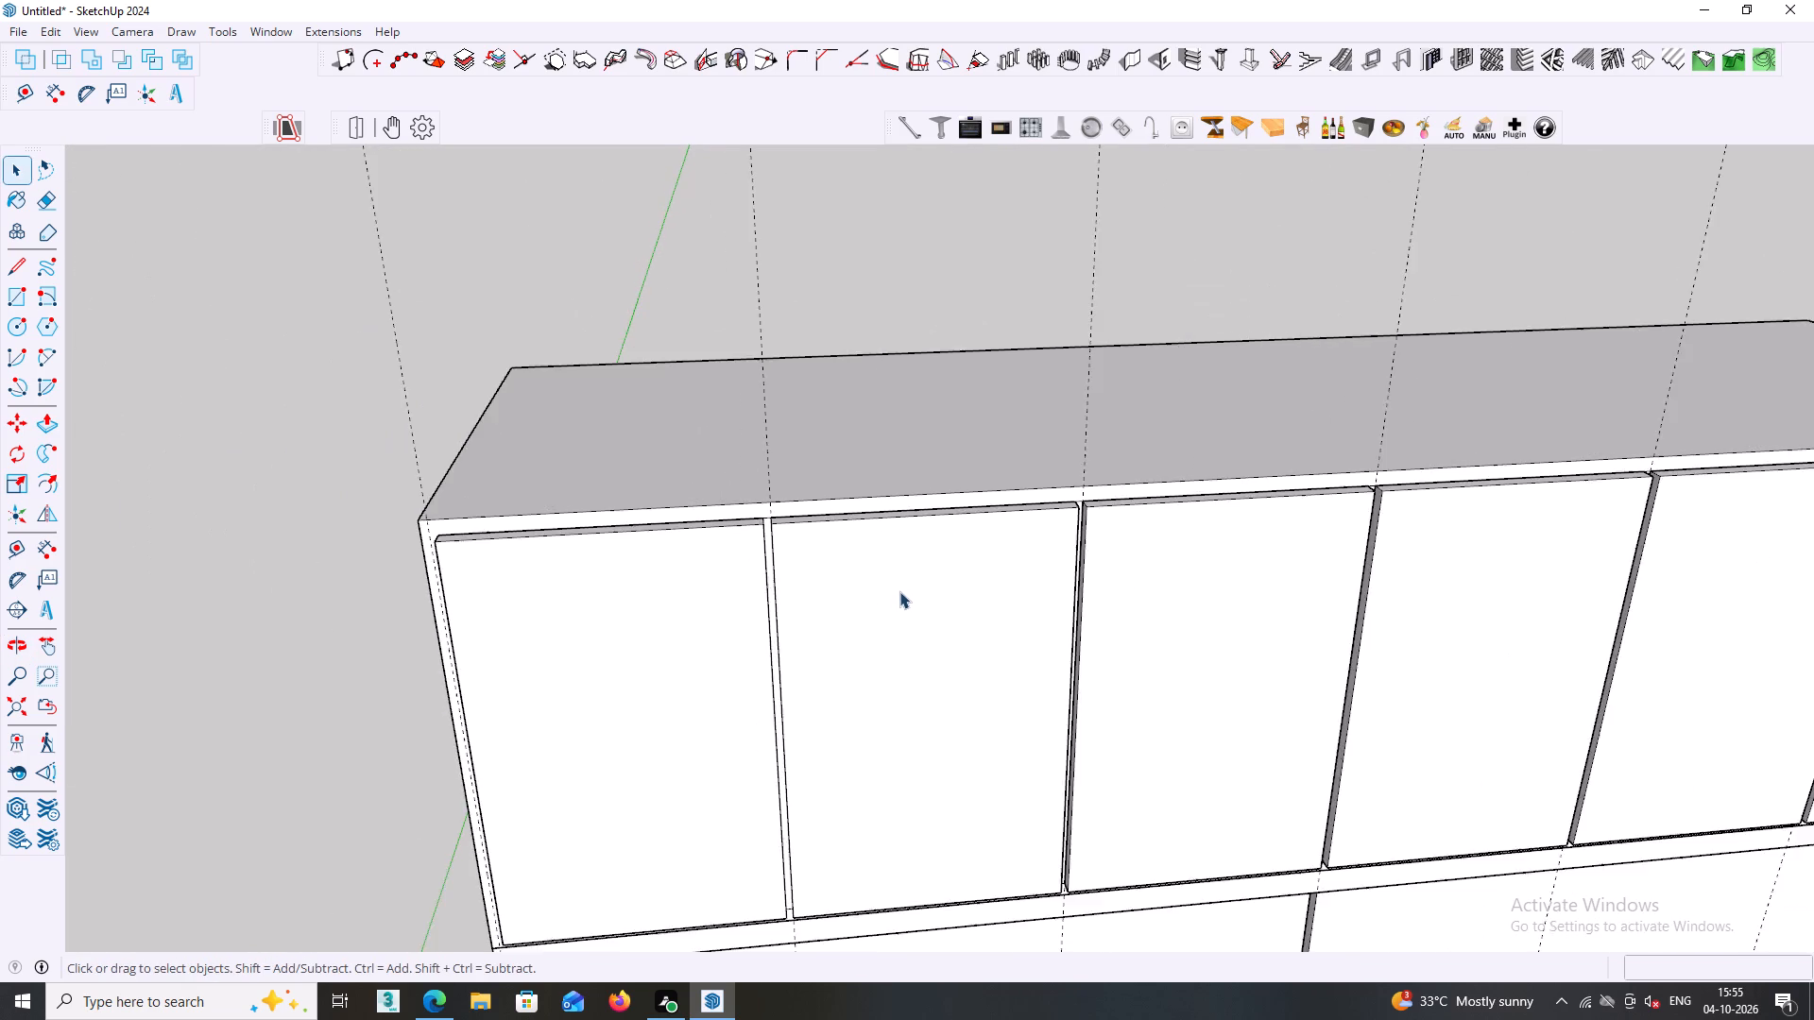
scroll(899, 591, down, 5)
middle_drag(878, 607, 880, 572)
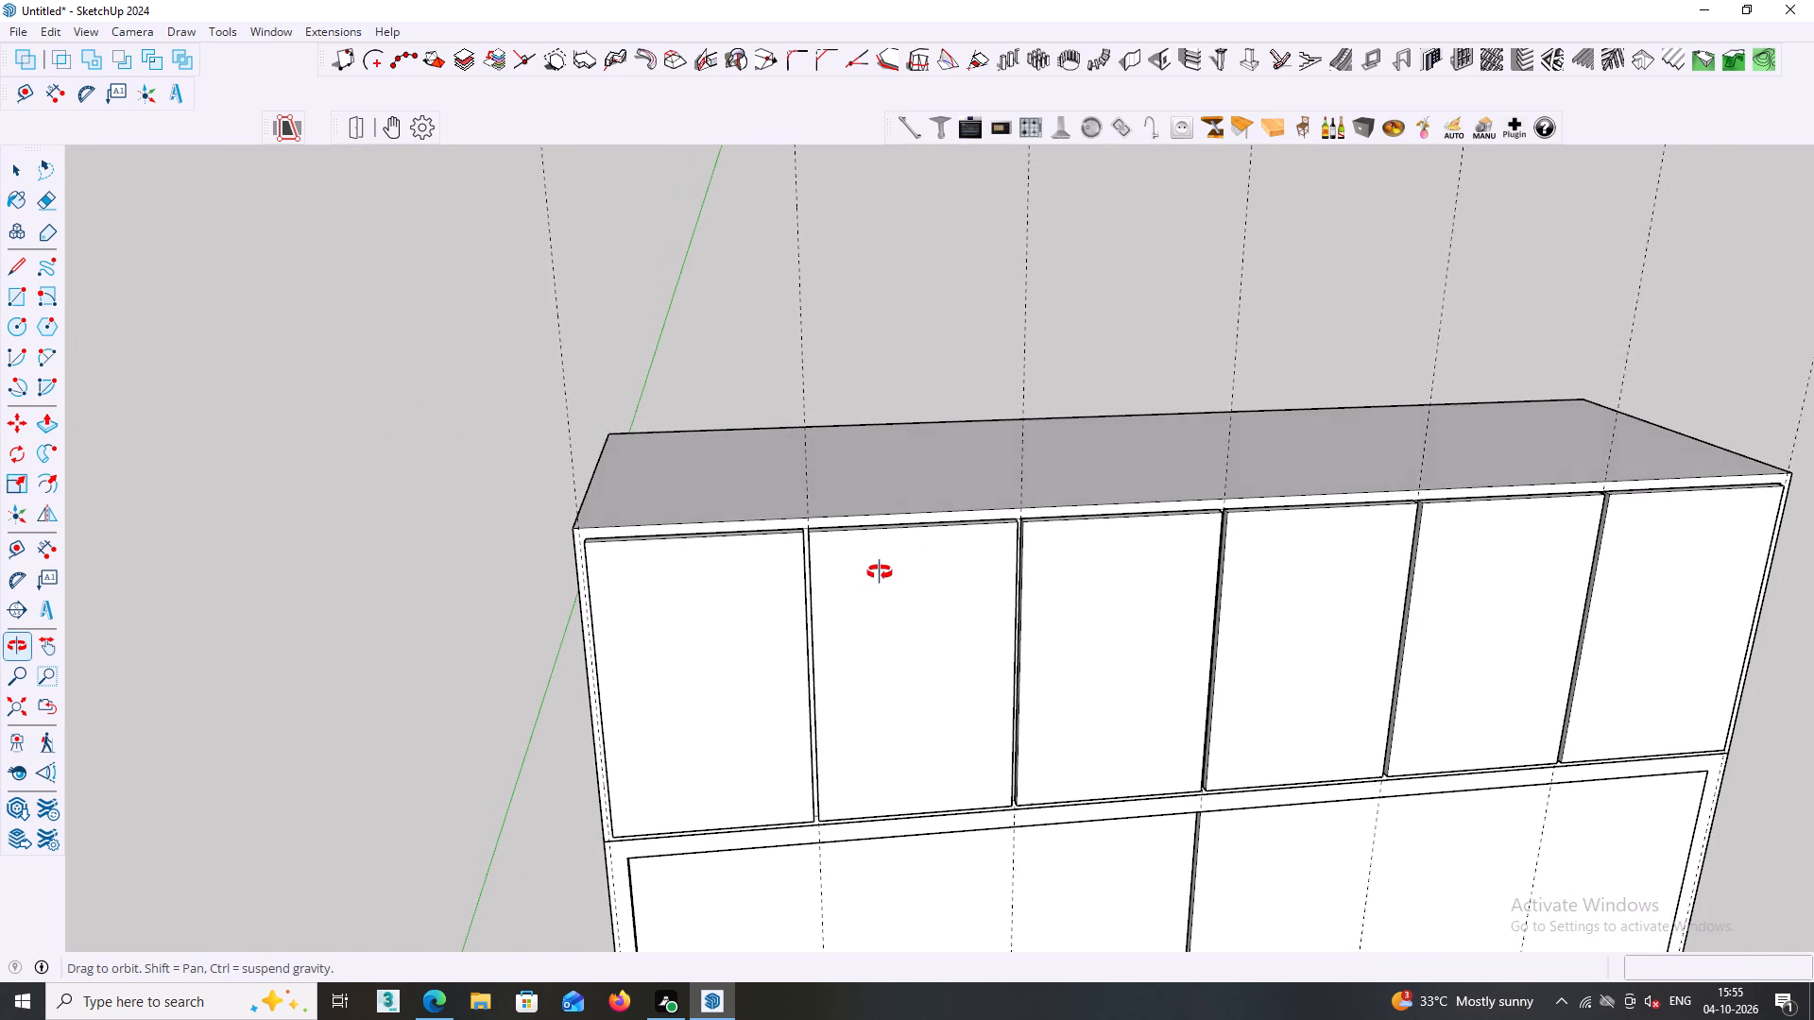
middle_drag(880, 572, 878, 603)
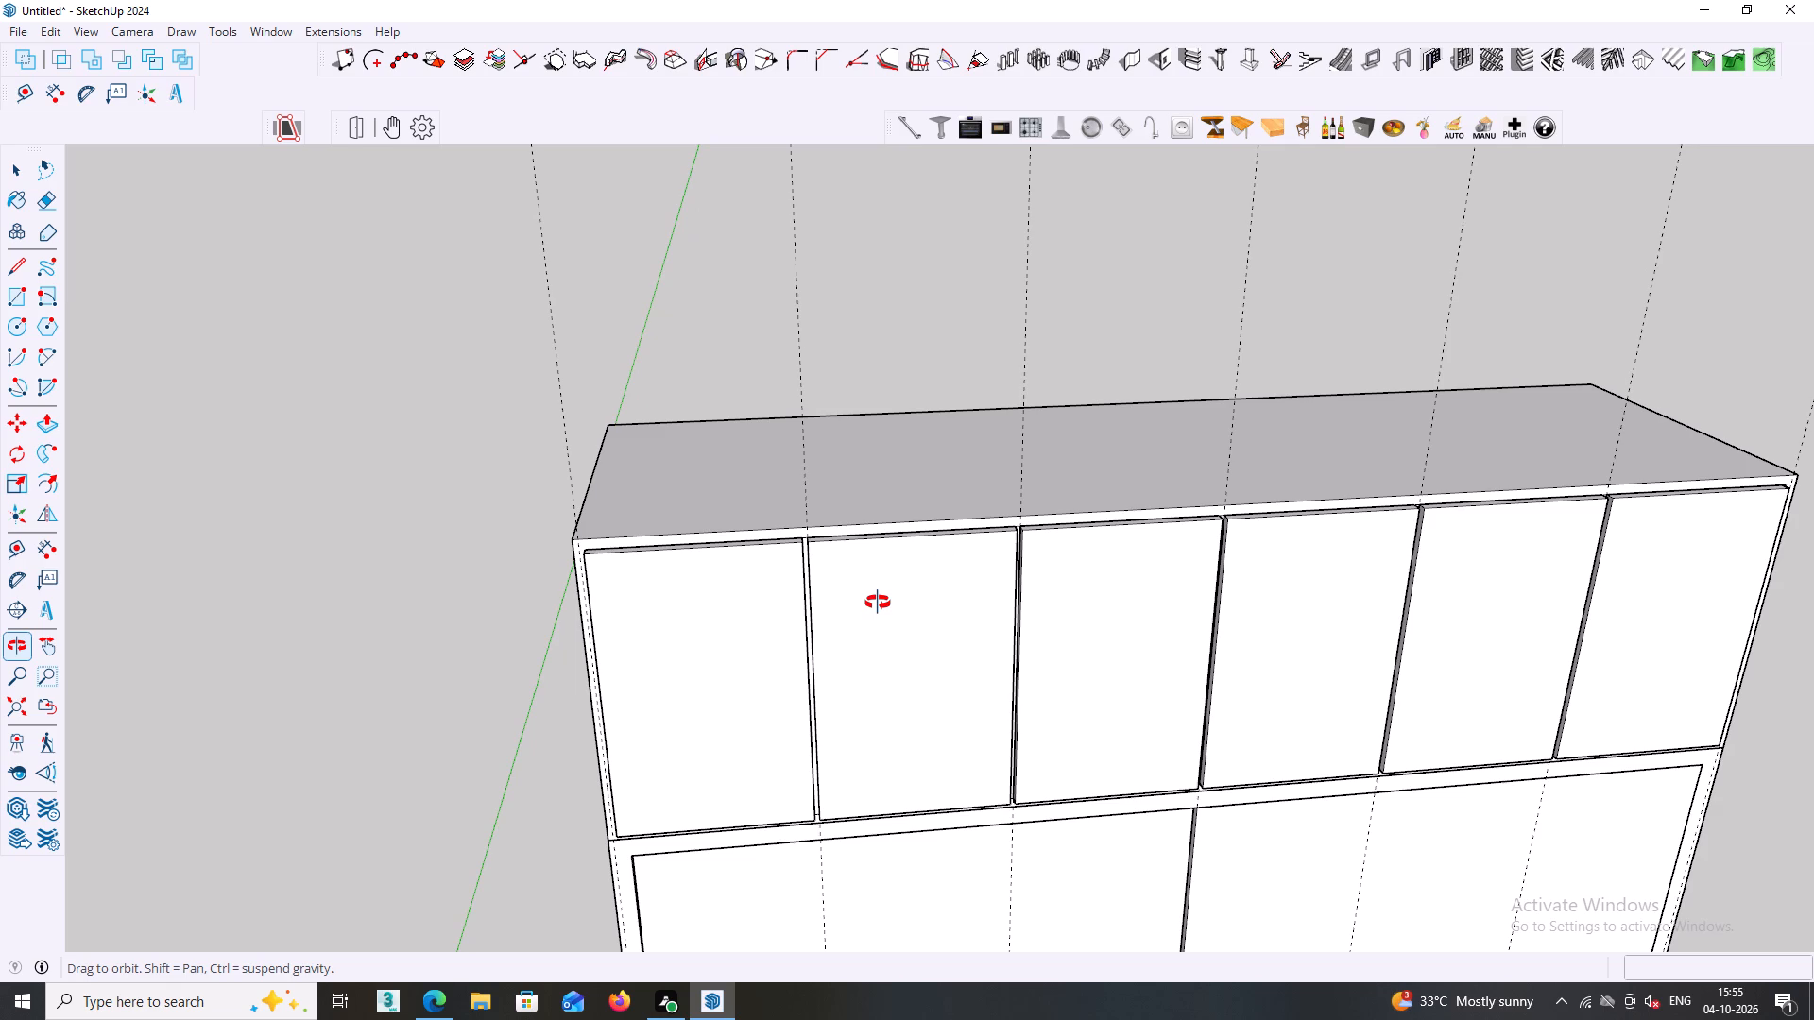
middle_drag(878, 603, 847, 508)
shift+middle_drag(874, 580, 830, 554)
shift+scroll(835, 571, down, 2)
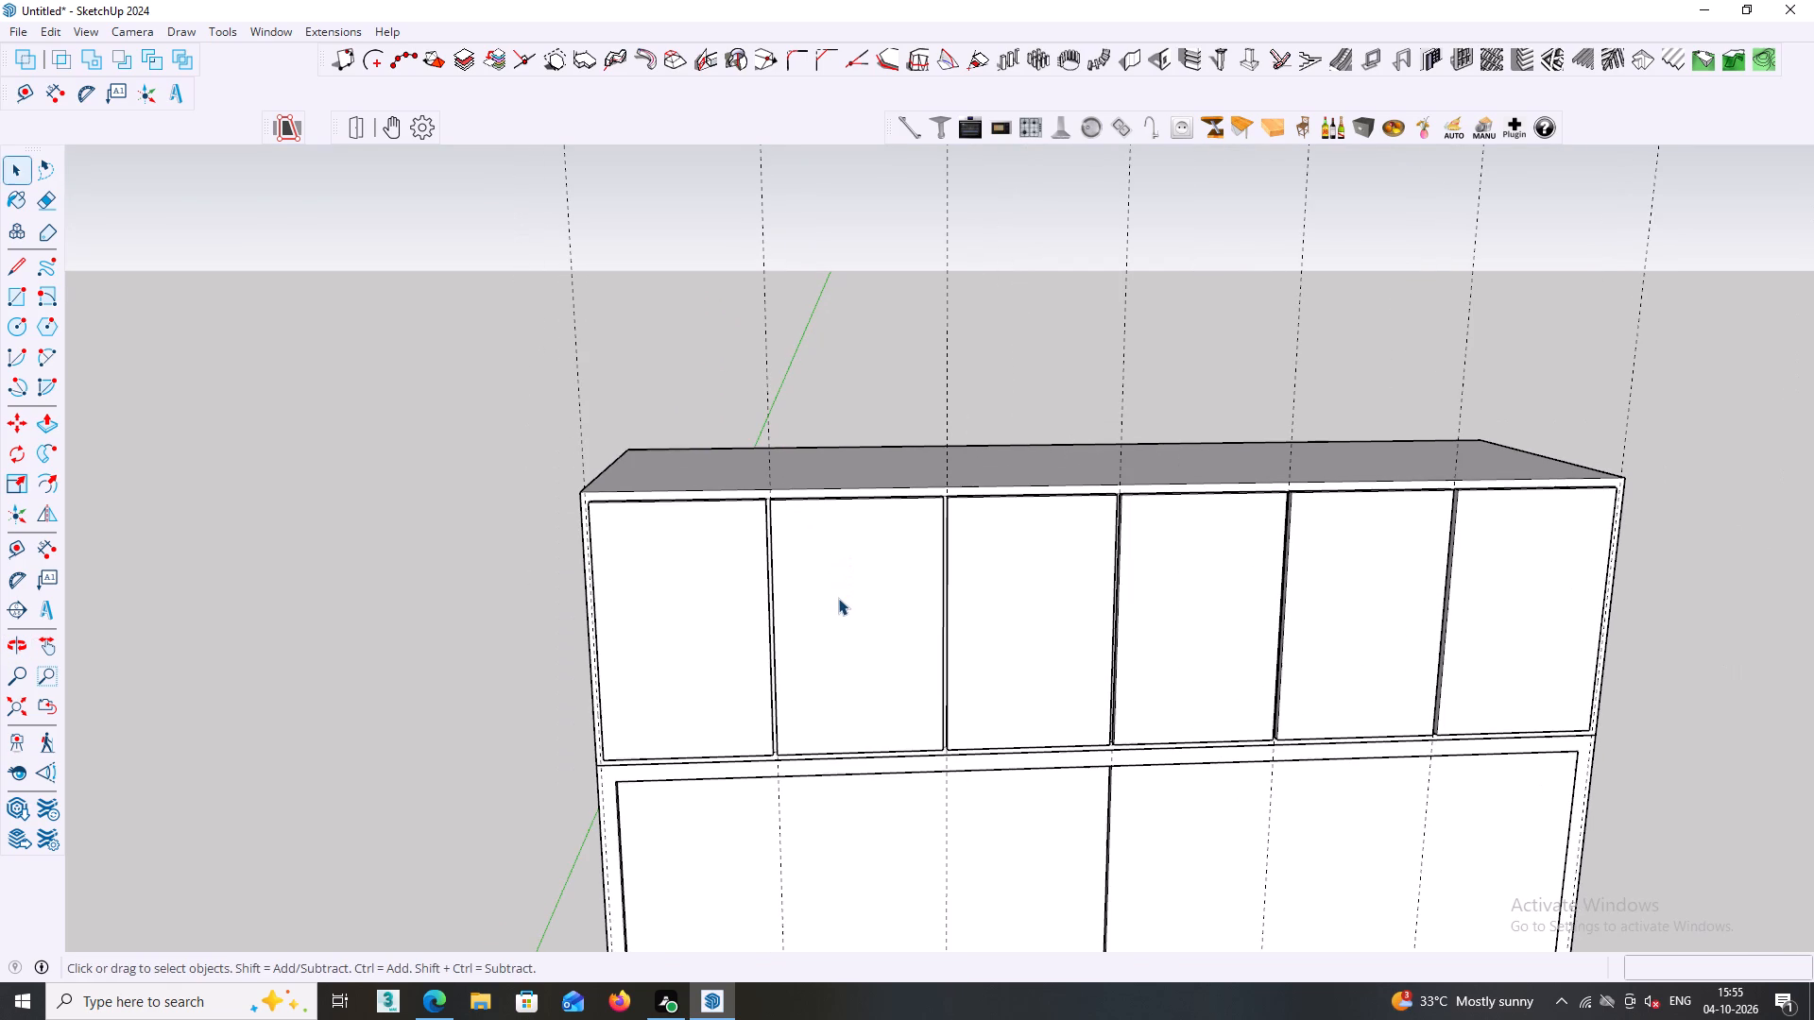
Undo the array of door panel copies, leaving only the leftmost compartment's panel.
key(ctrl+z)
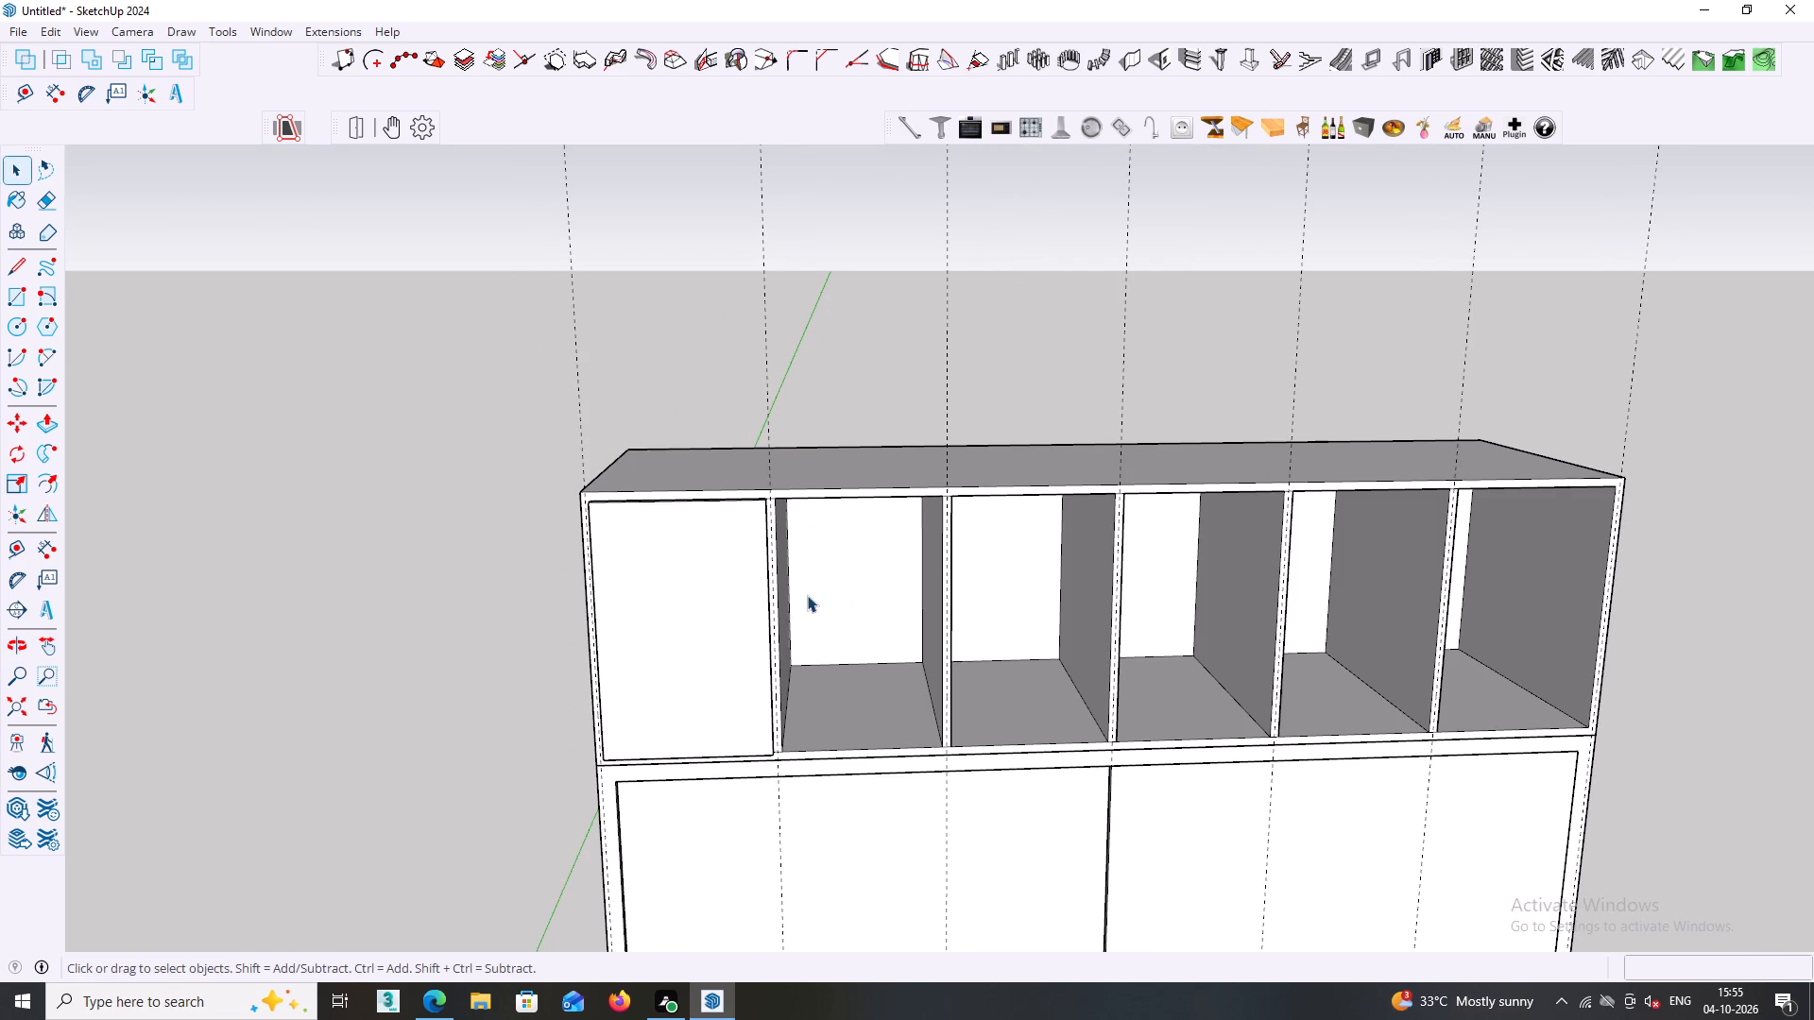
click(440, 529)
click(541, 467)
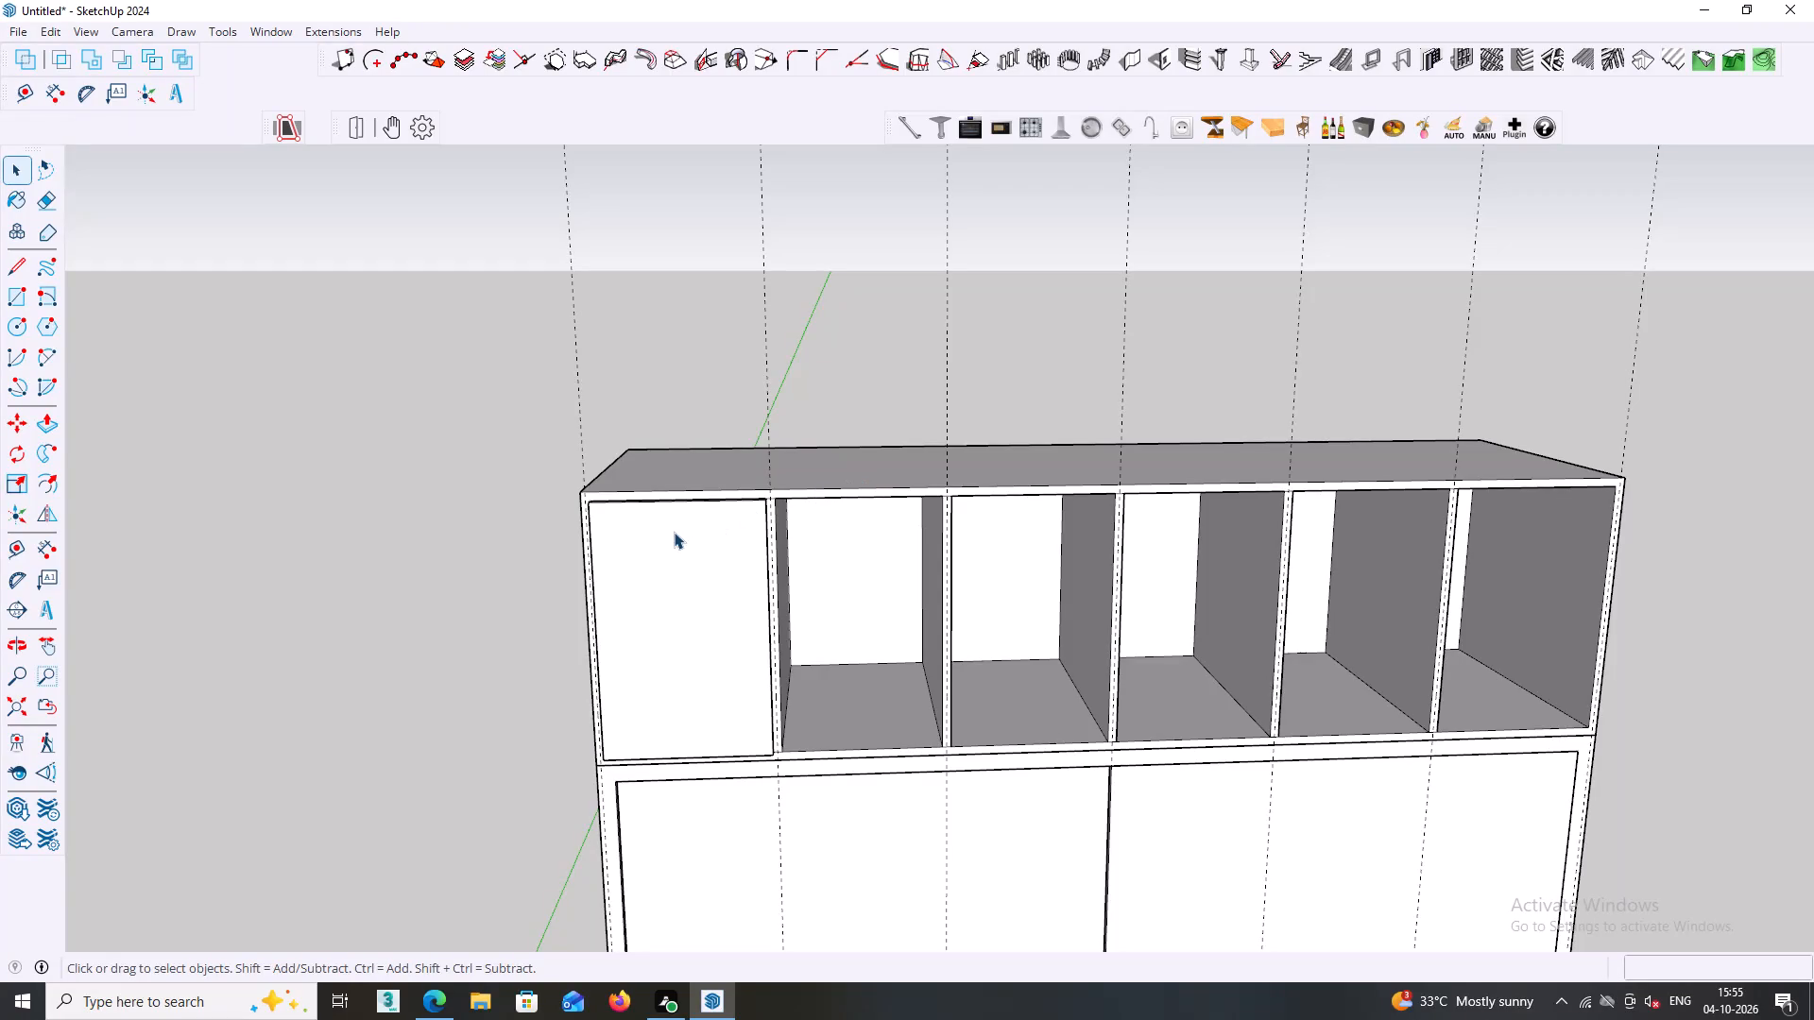
Delete all the dashed construction guides from the model.
key(d)
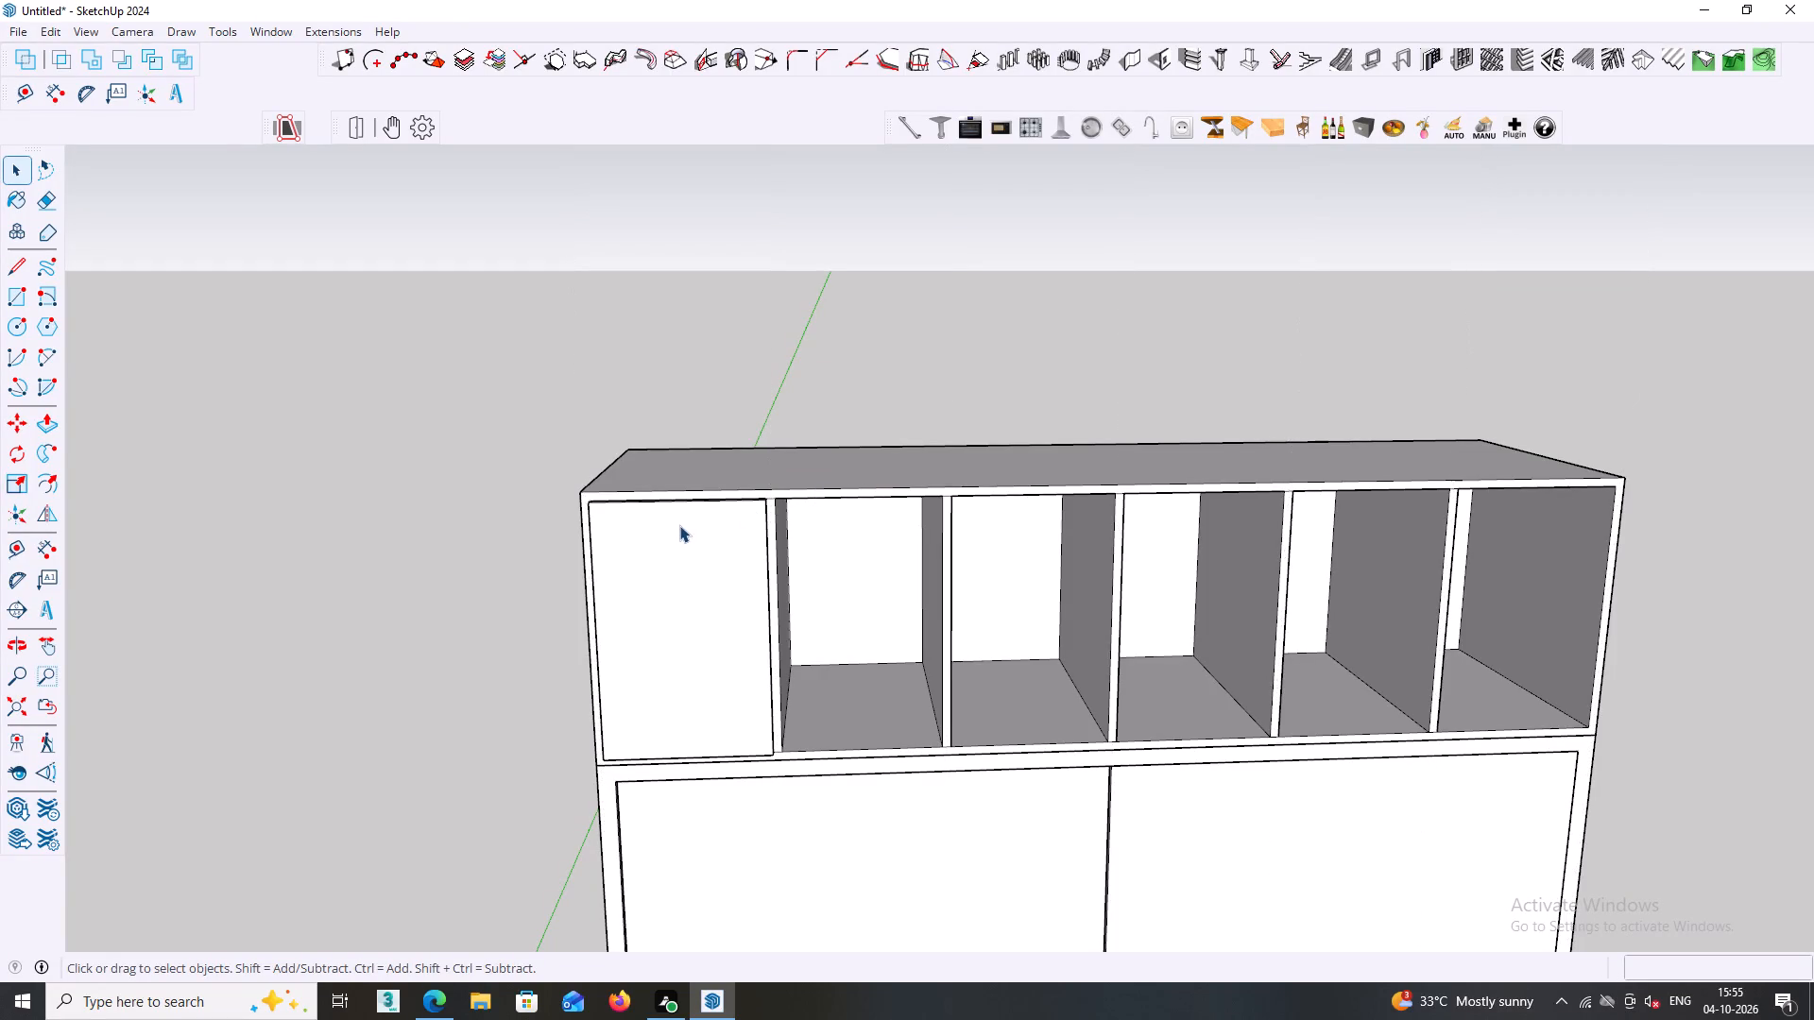
Draw a rectangle of about 332 x 530 mm covering the front opening of the upper cabinet's second compartment from the left.
middle_drag(675, 552, 818, 572)
shift+middle_drag(818, 572, 742, 528)
middle_drag(714, 534, 858, 534)
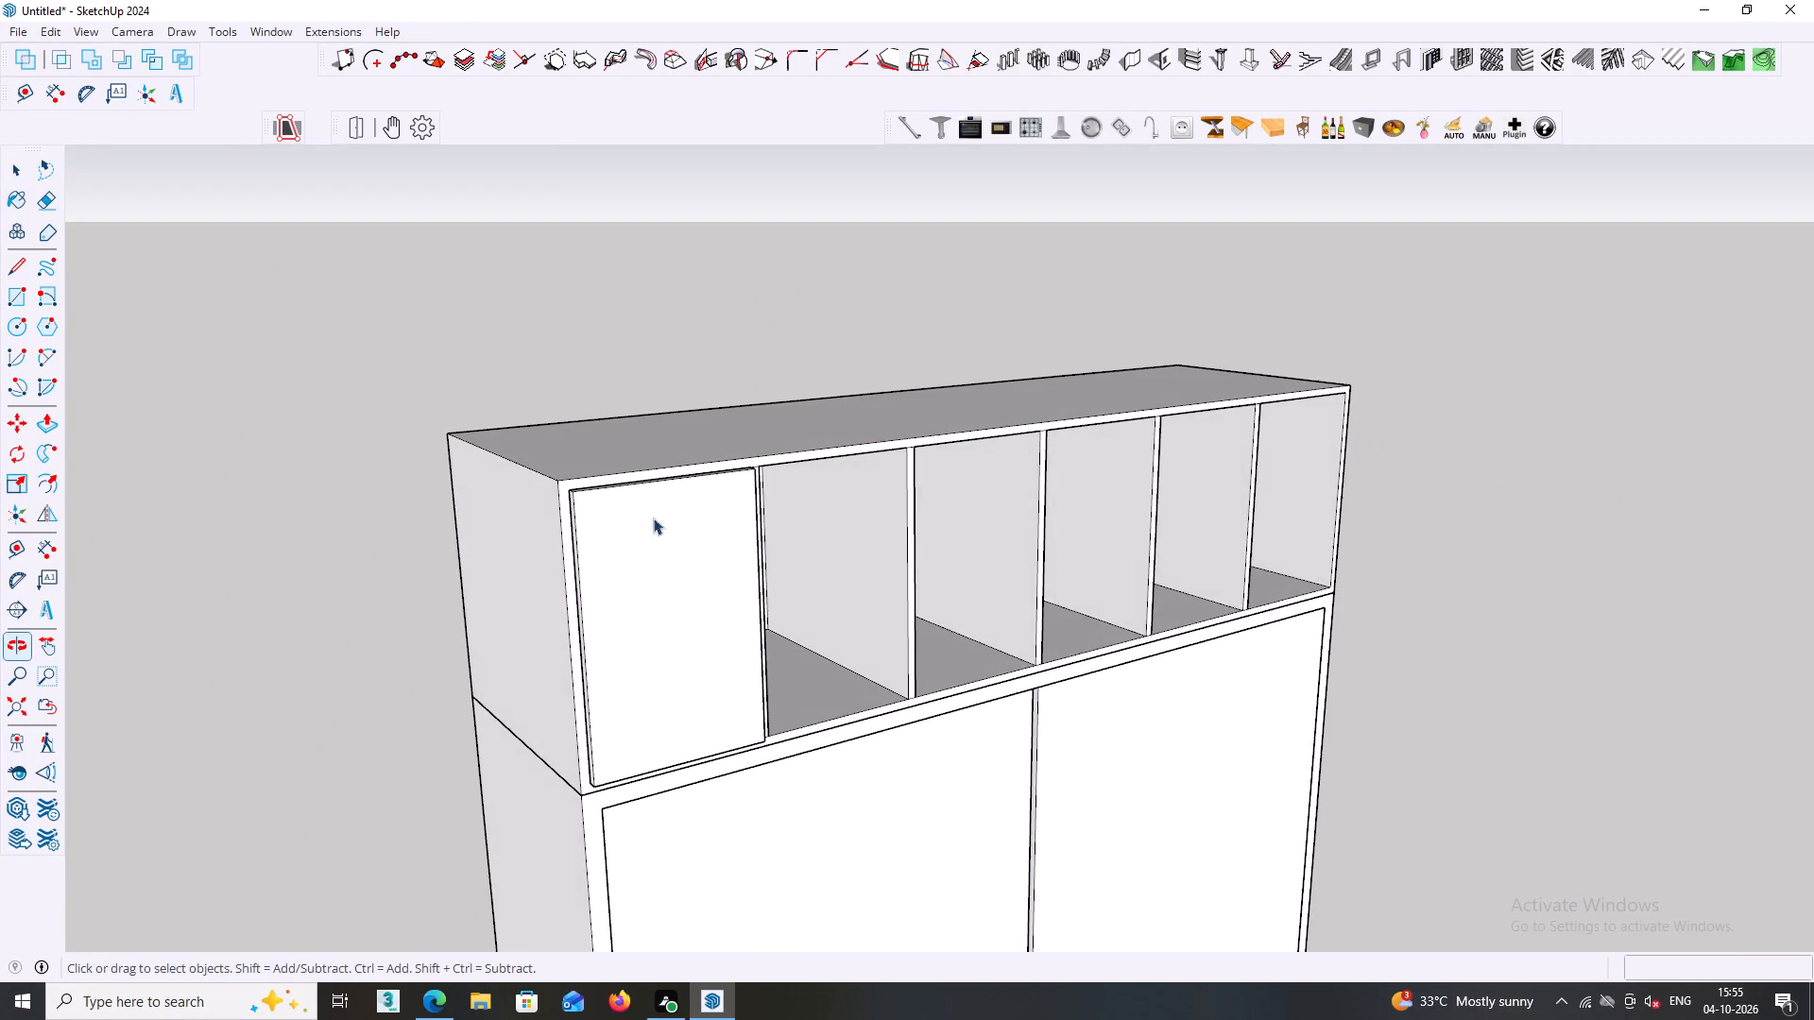
scroll(690, 472, up, 2)
middle_drag(712, 490, 598, 488)
middle_drag(705, 483, 594, 469)
middle_drag(710, 513, 642, 471)
middle_drag(738, 467, 628, 476)
shift+middle_drag(657, 471, 610, 467)
key(r)
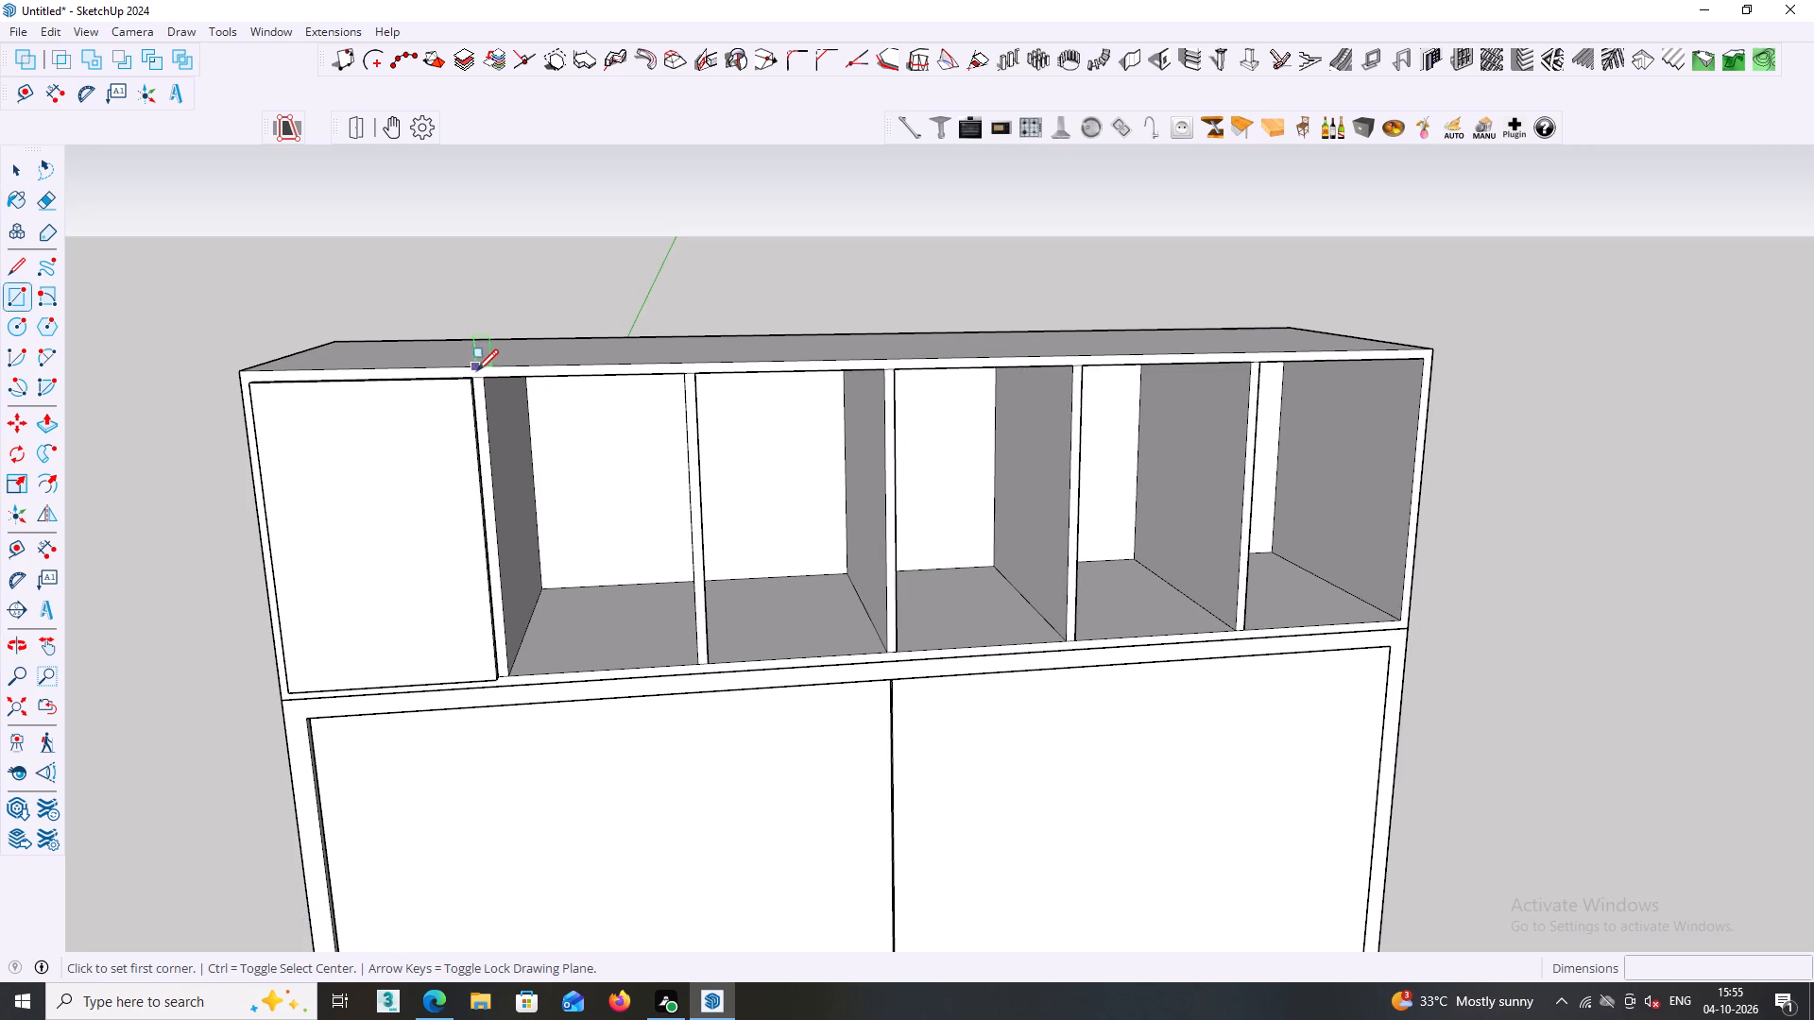
click(485, 379)
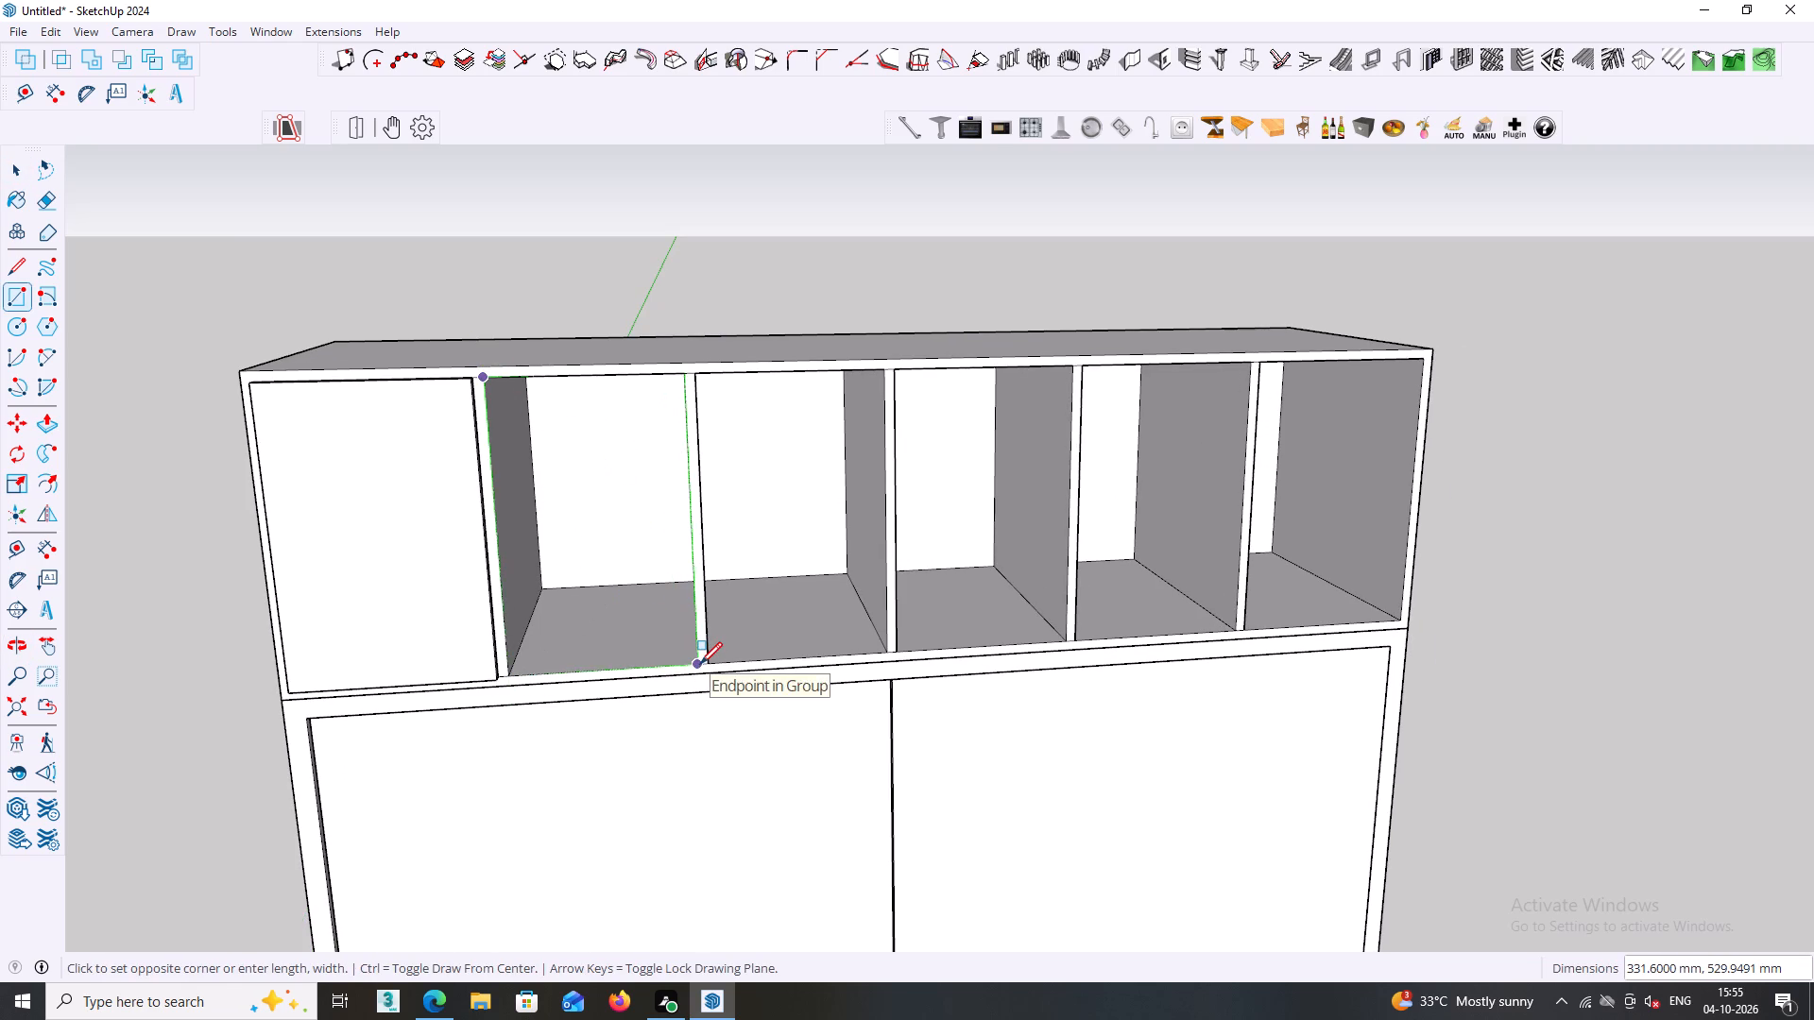
click(700, 664)
key(space)
Make the second compartment's rectangle and its edges into a component, keeping the default settings.
click(620, 614)
double_click(620, 614)
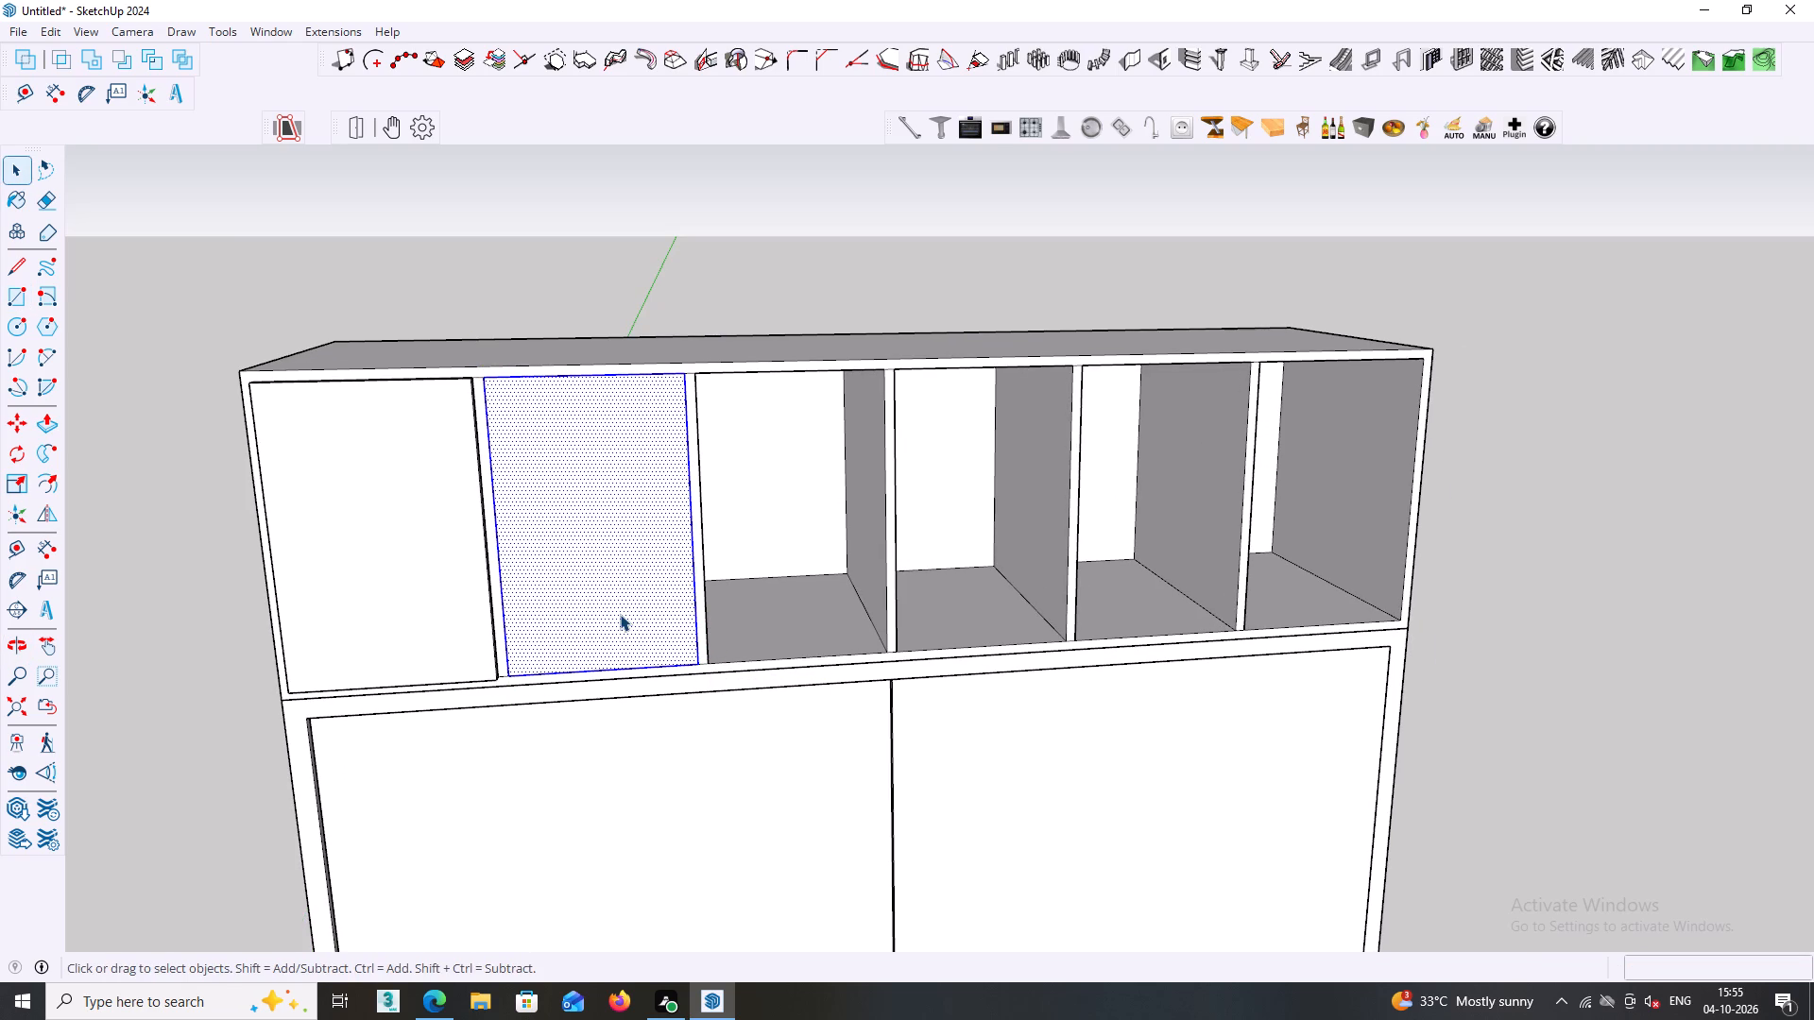
right_click(620, 614)
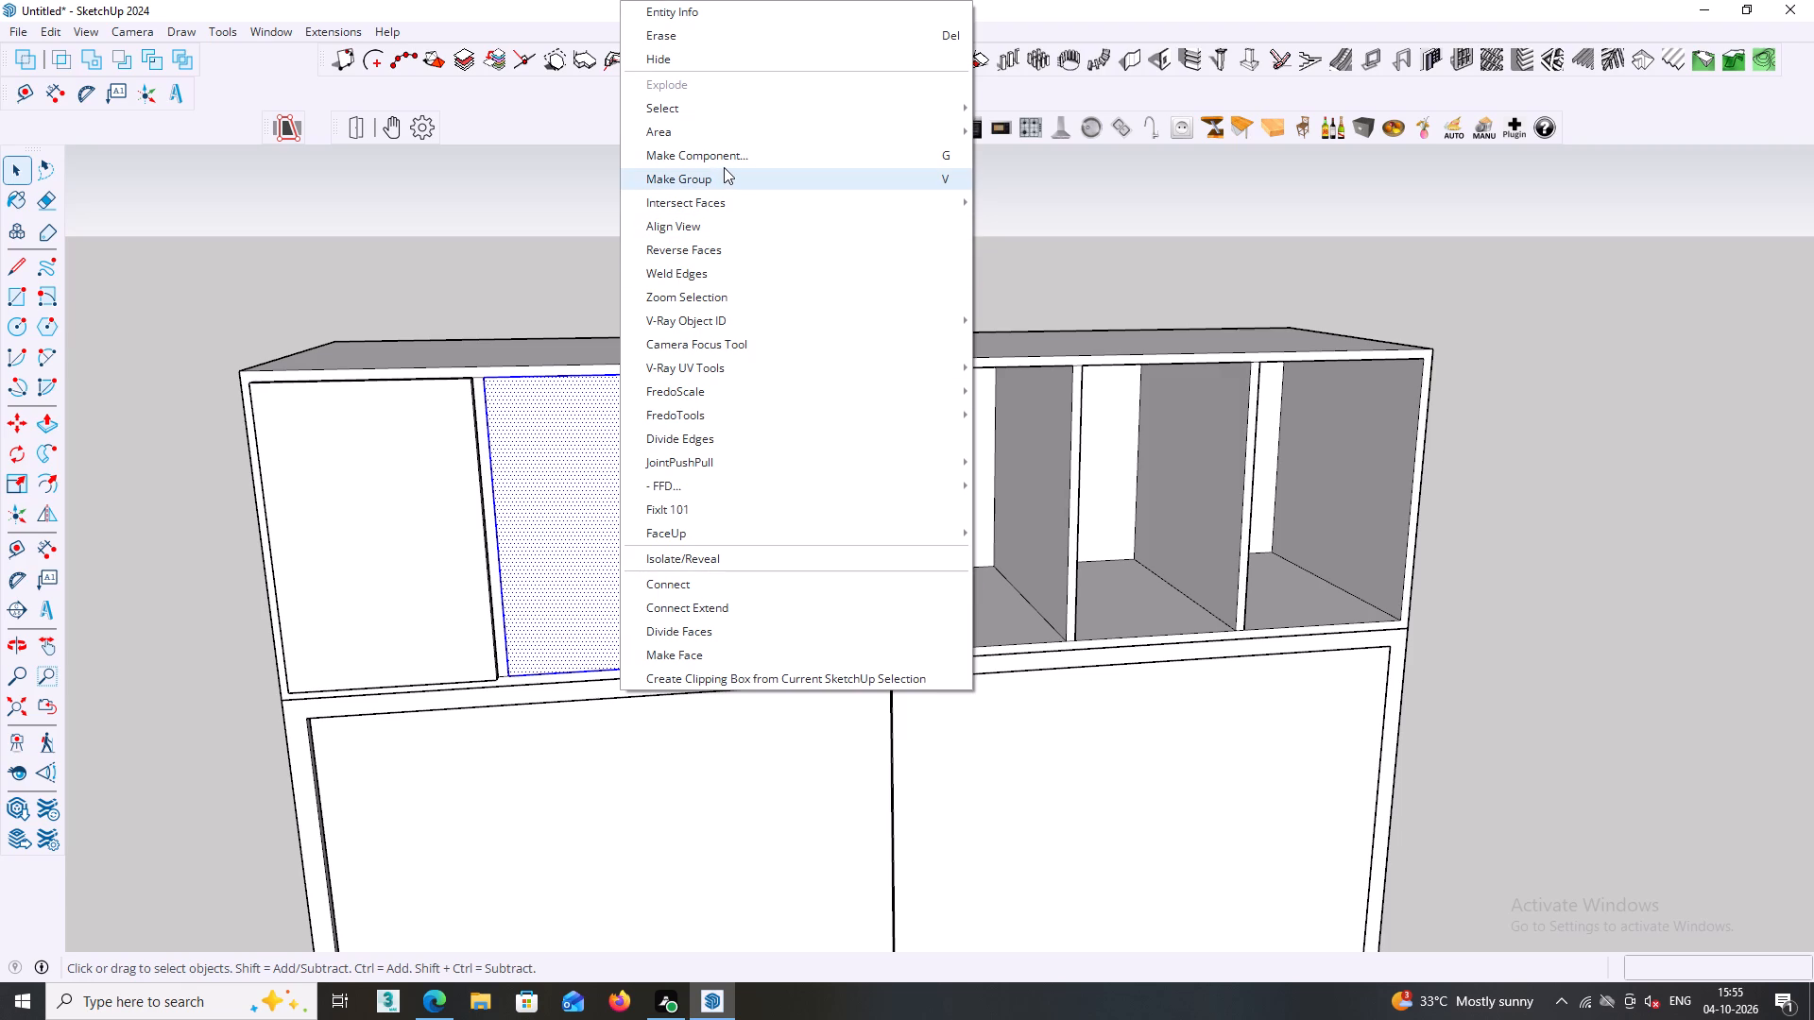
click(724, 161)
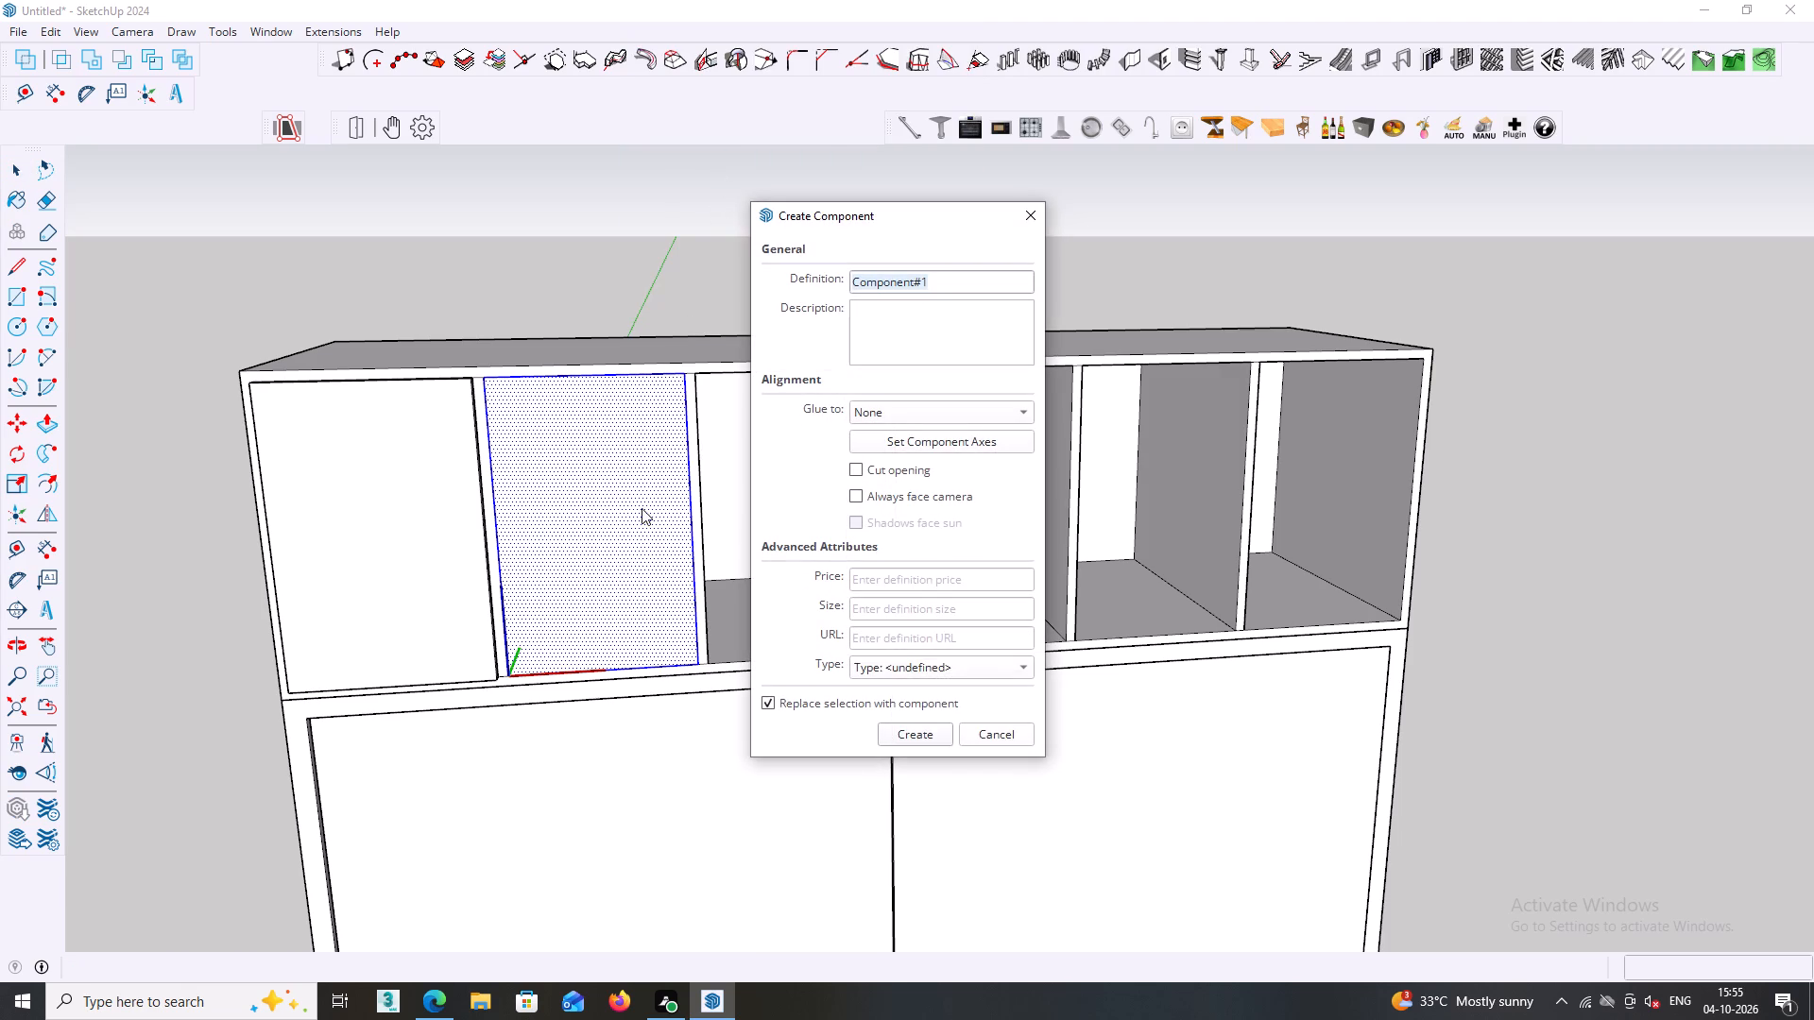
click(906, 730)
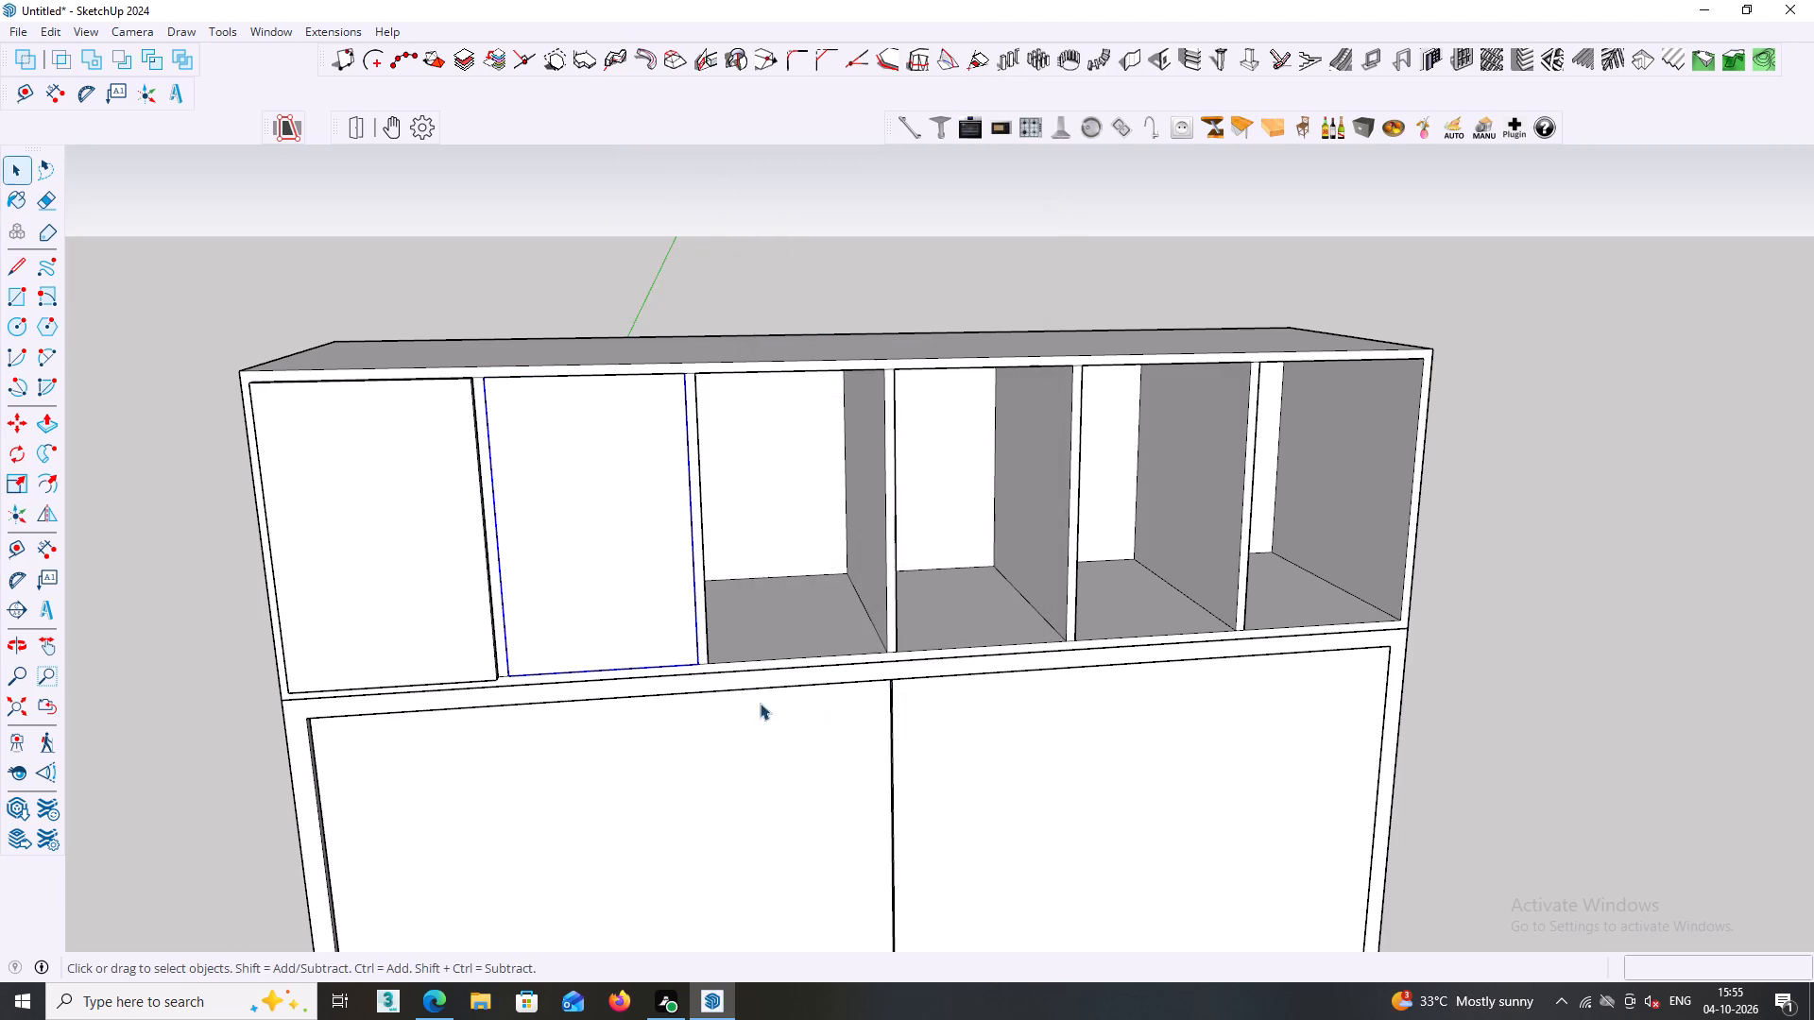
Copy the panel component 349.6 mm to the third compartment and array it as four copies across the remaining compartments.
key(m)
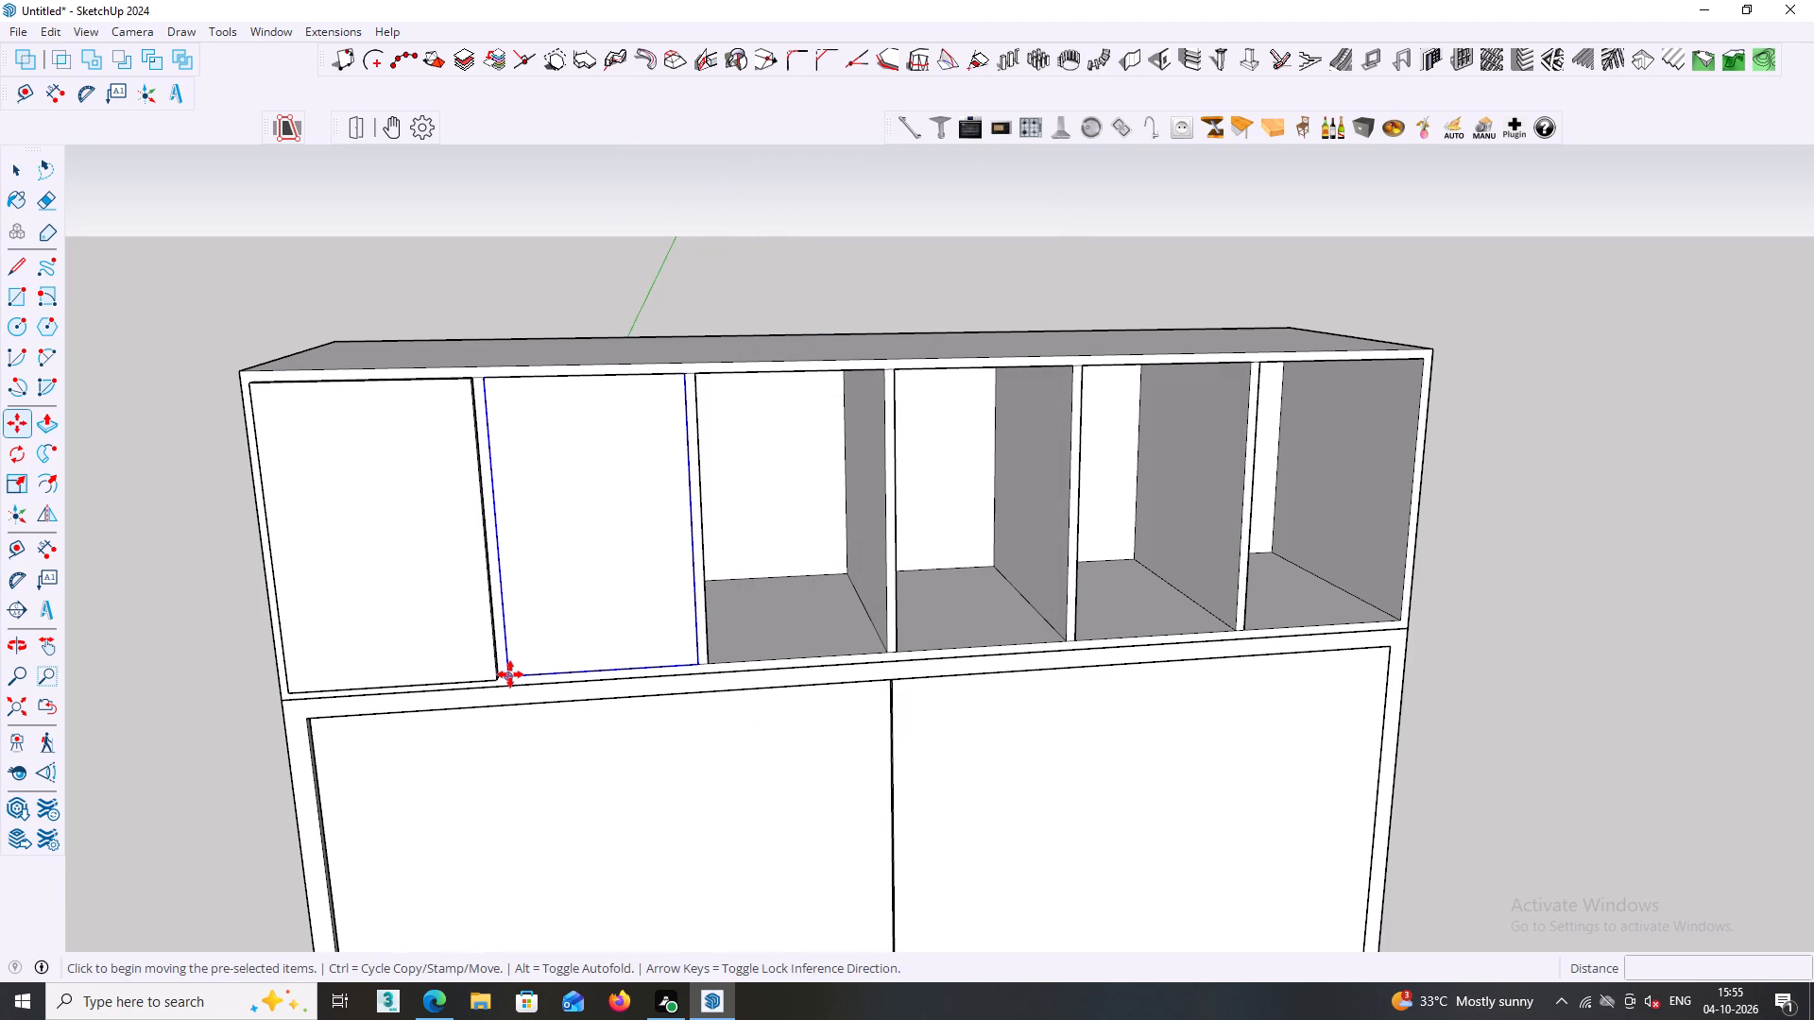
click(510, 674)
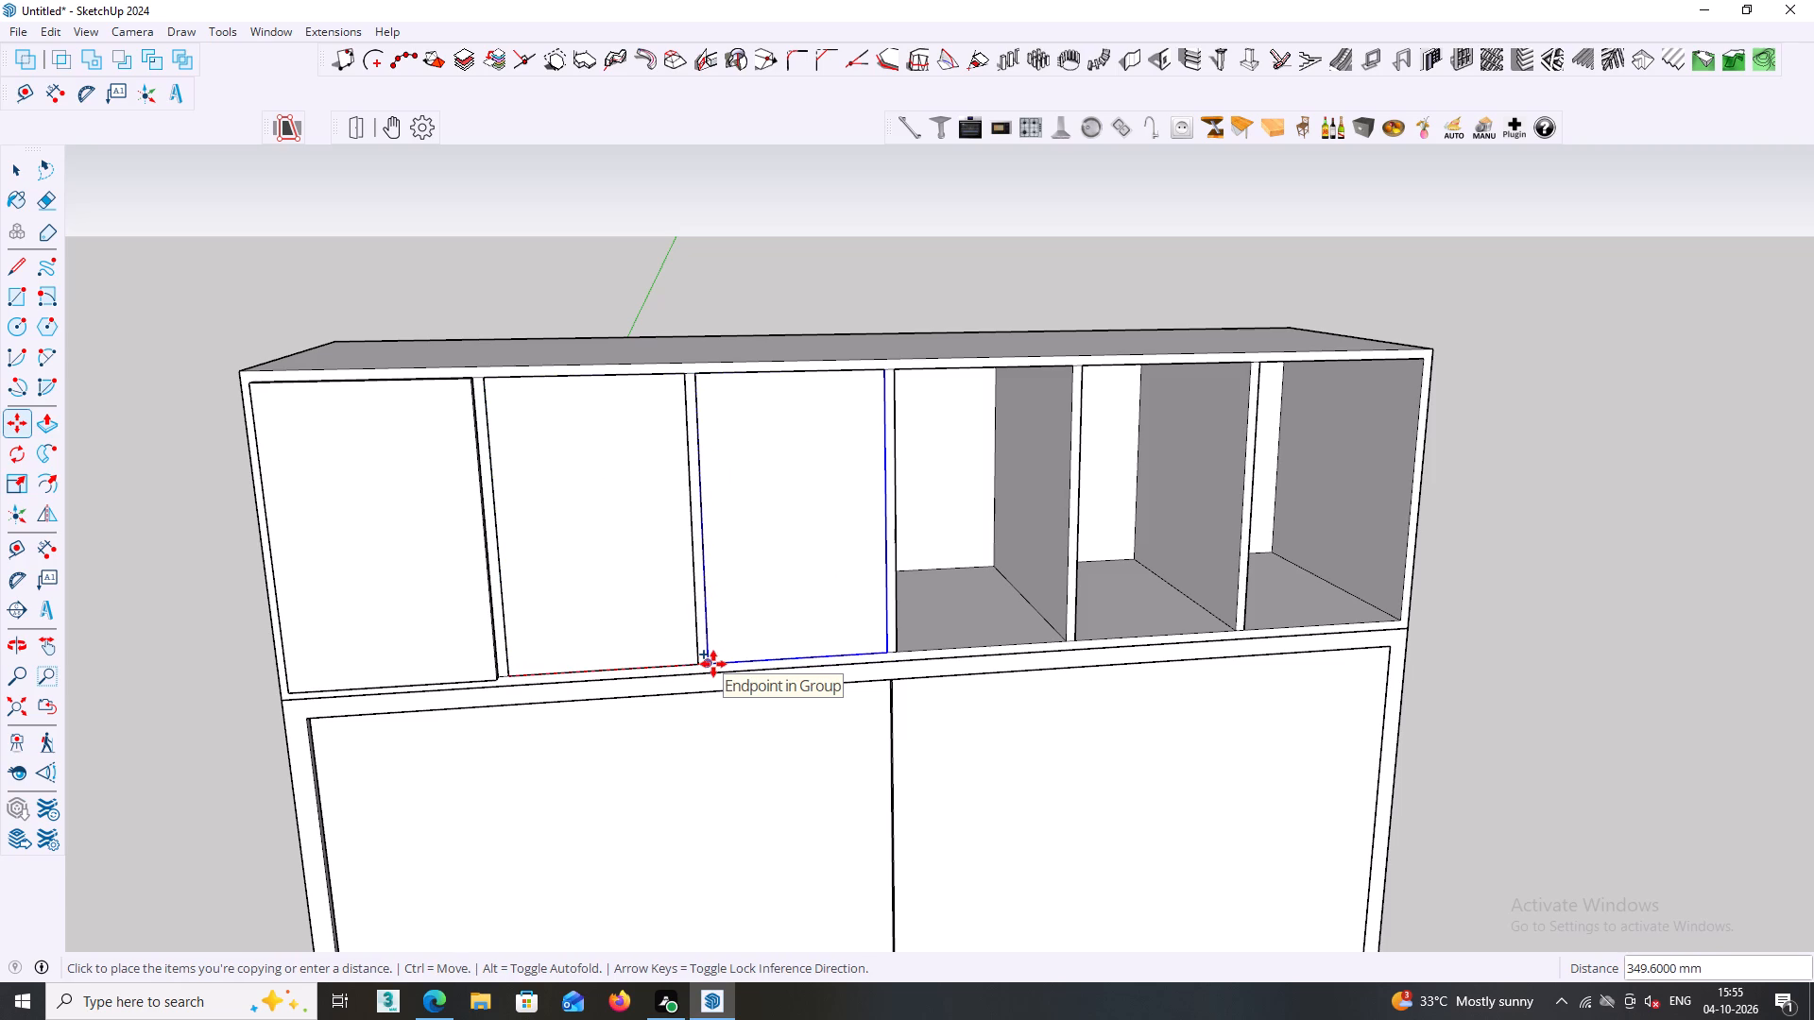
click(713, 664)
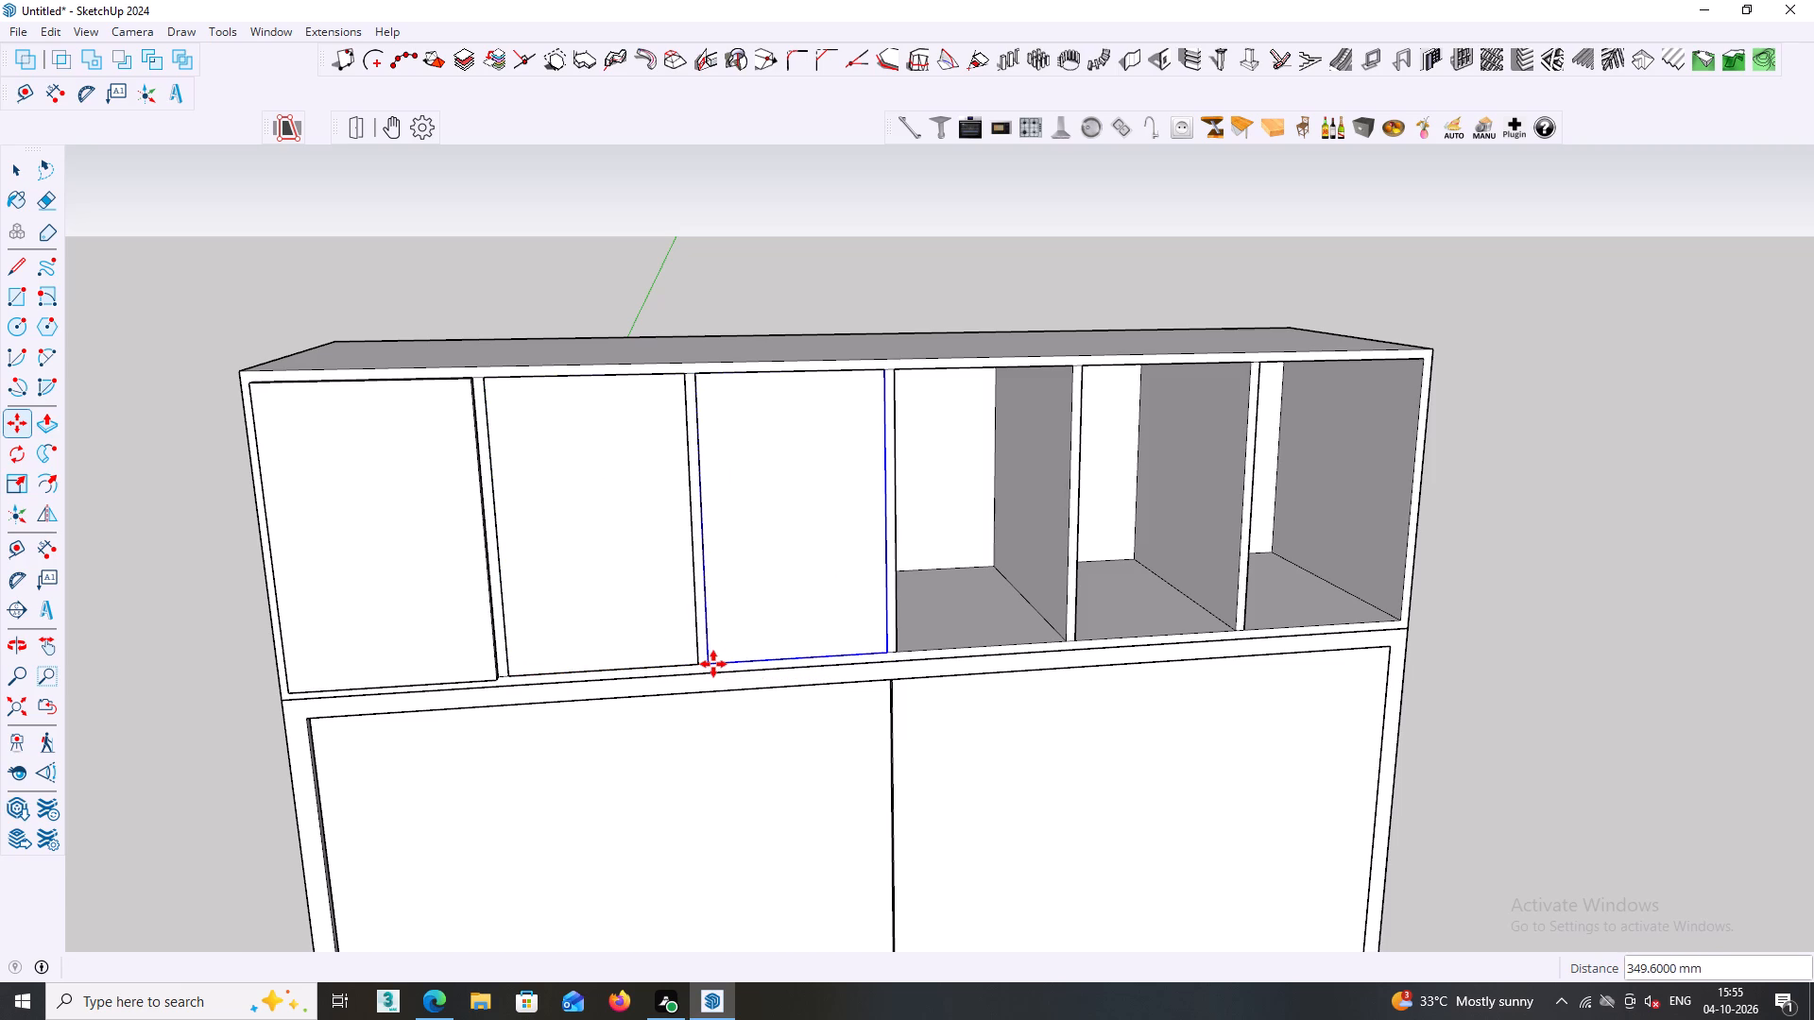
text(*4)
key(Return)
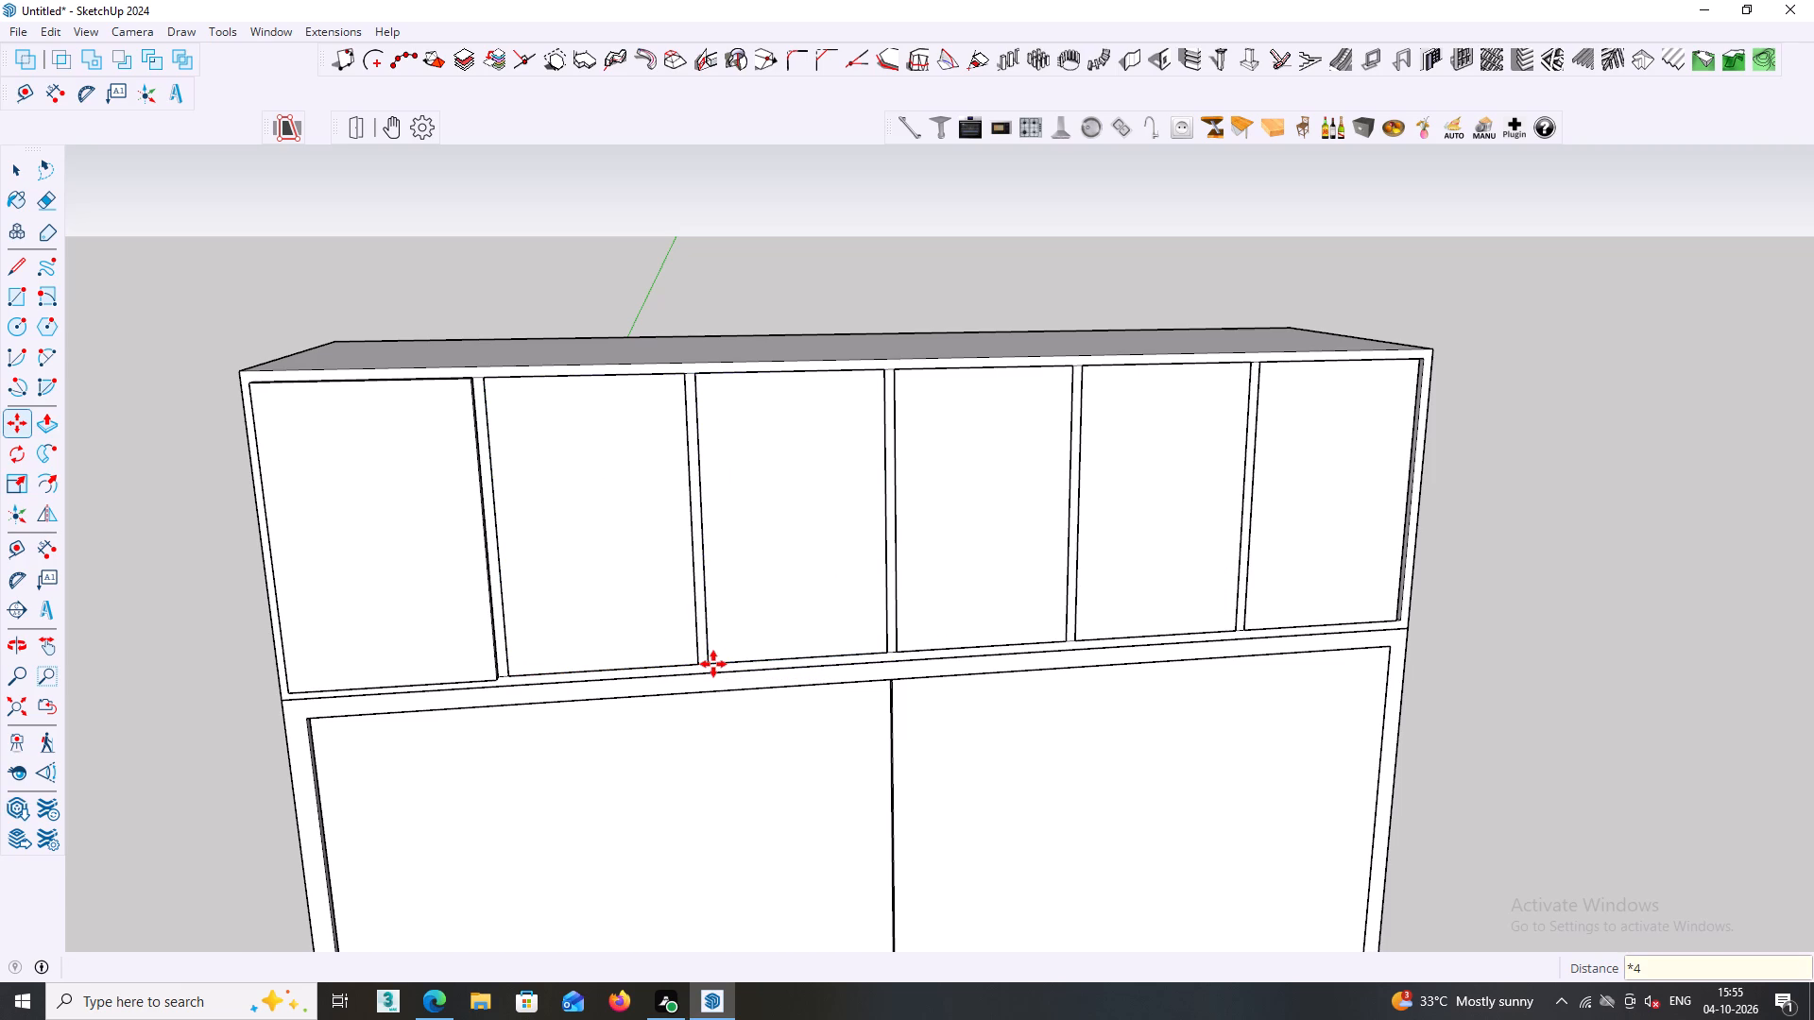
middle_drag(740, 671, 431, 668)
key(space)
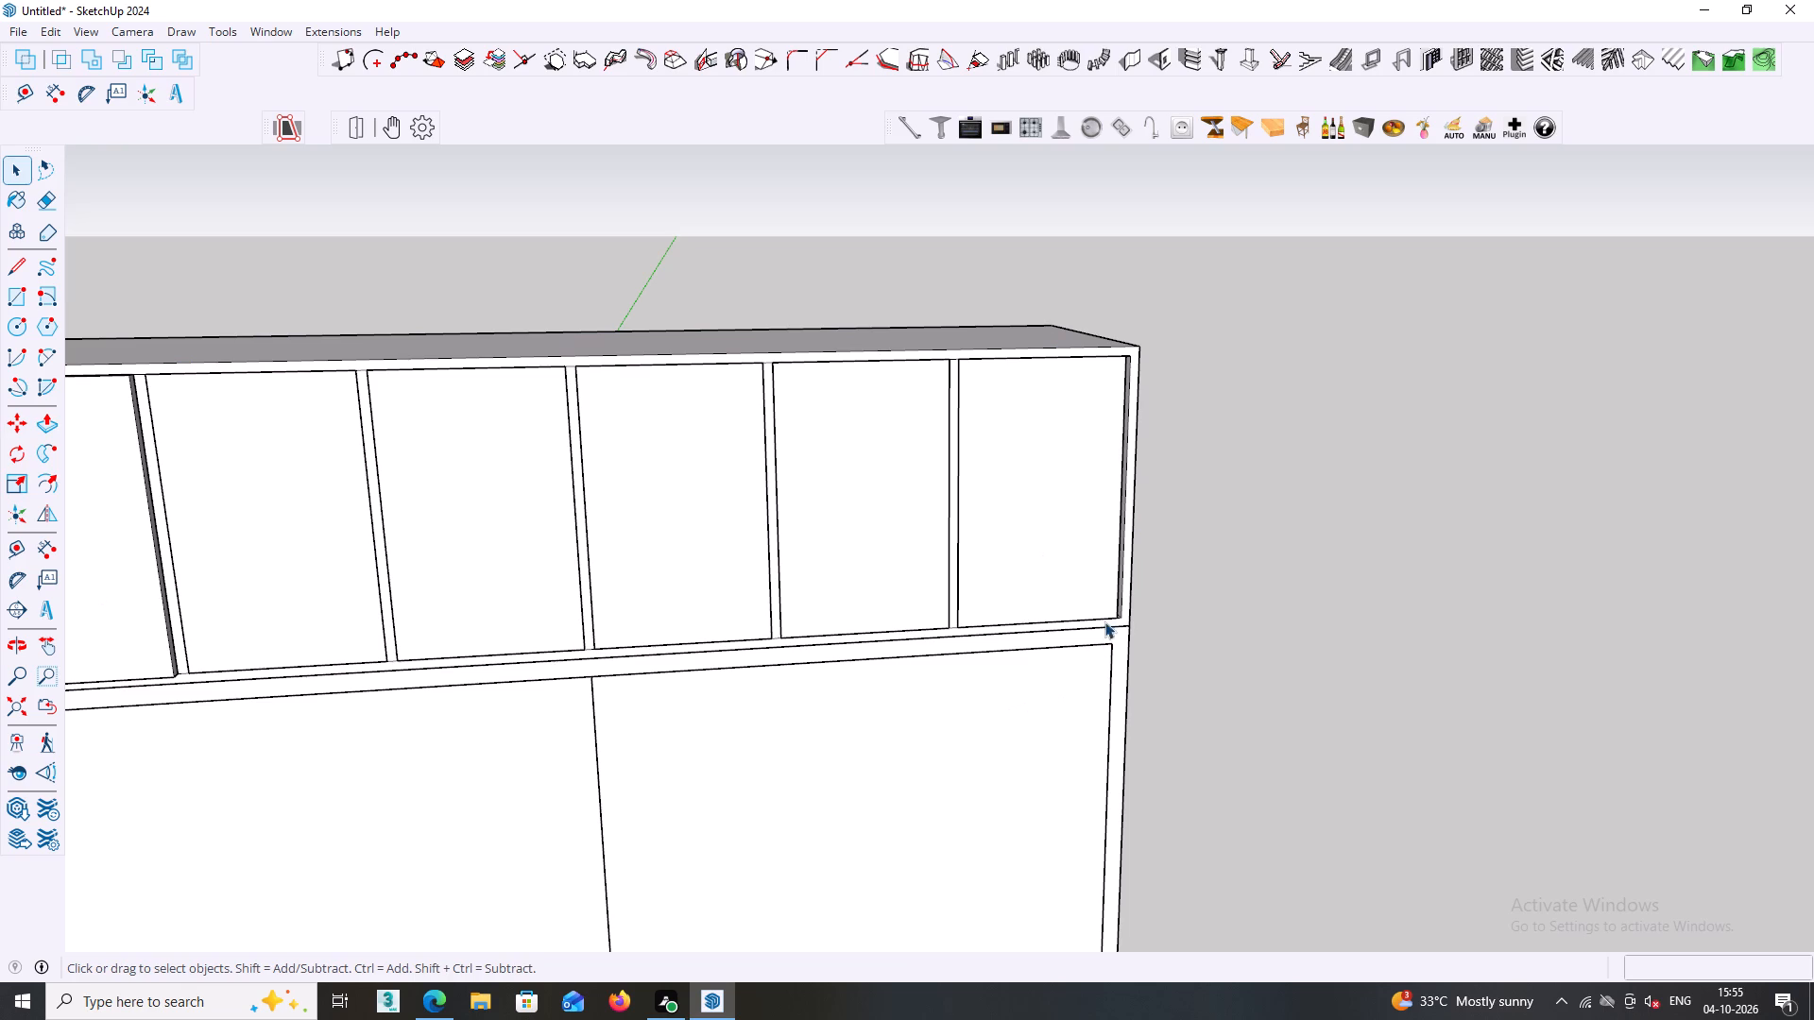
Delete the panel copy in the rightmost compartment of the upper cabinet.
scroll(1070, 579, up, 7)
middle_drag(1227, 631, 1077, 661)
scroll(1138, 623, up, 5)
middle_drag(1189, 651, 1152, 643)
scroll(1230, 645, up, 8)
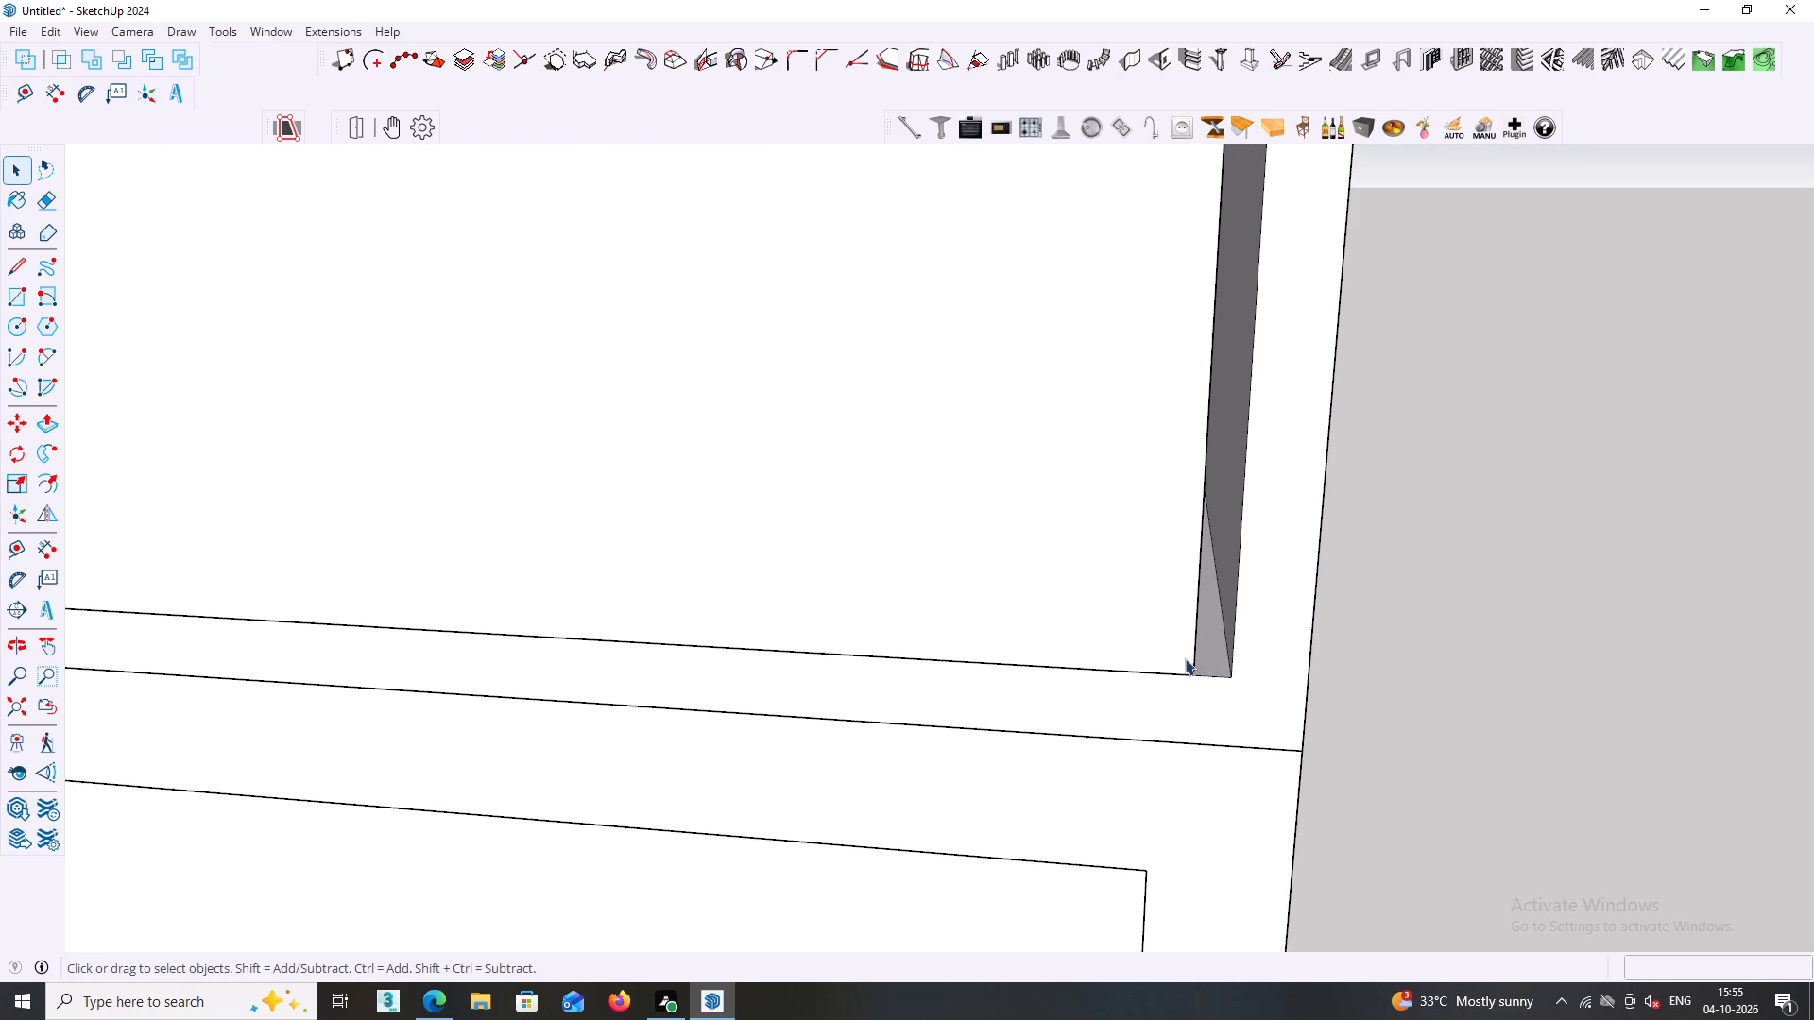
middle_drag(1200, 657, 1275, 661)
scroll(1282, 669, down, 6)
click(1182, 642)
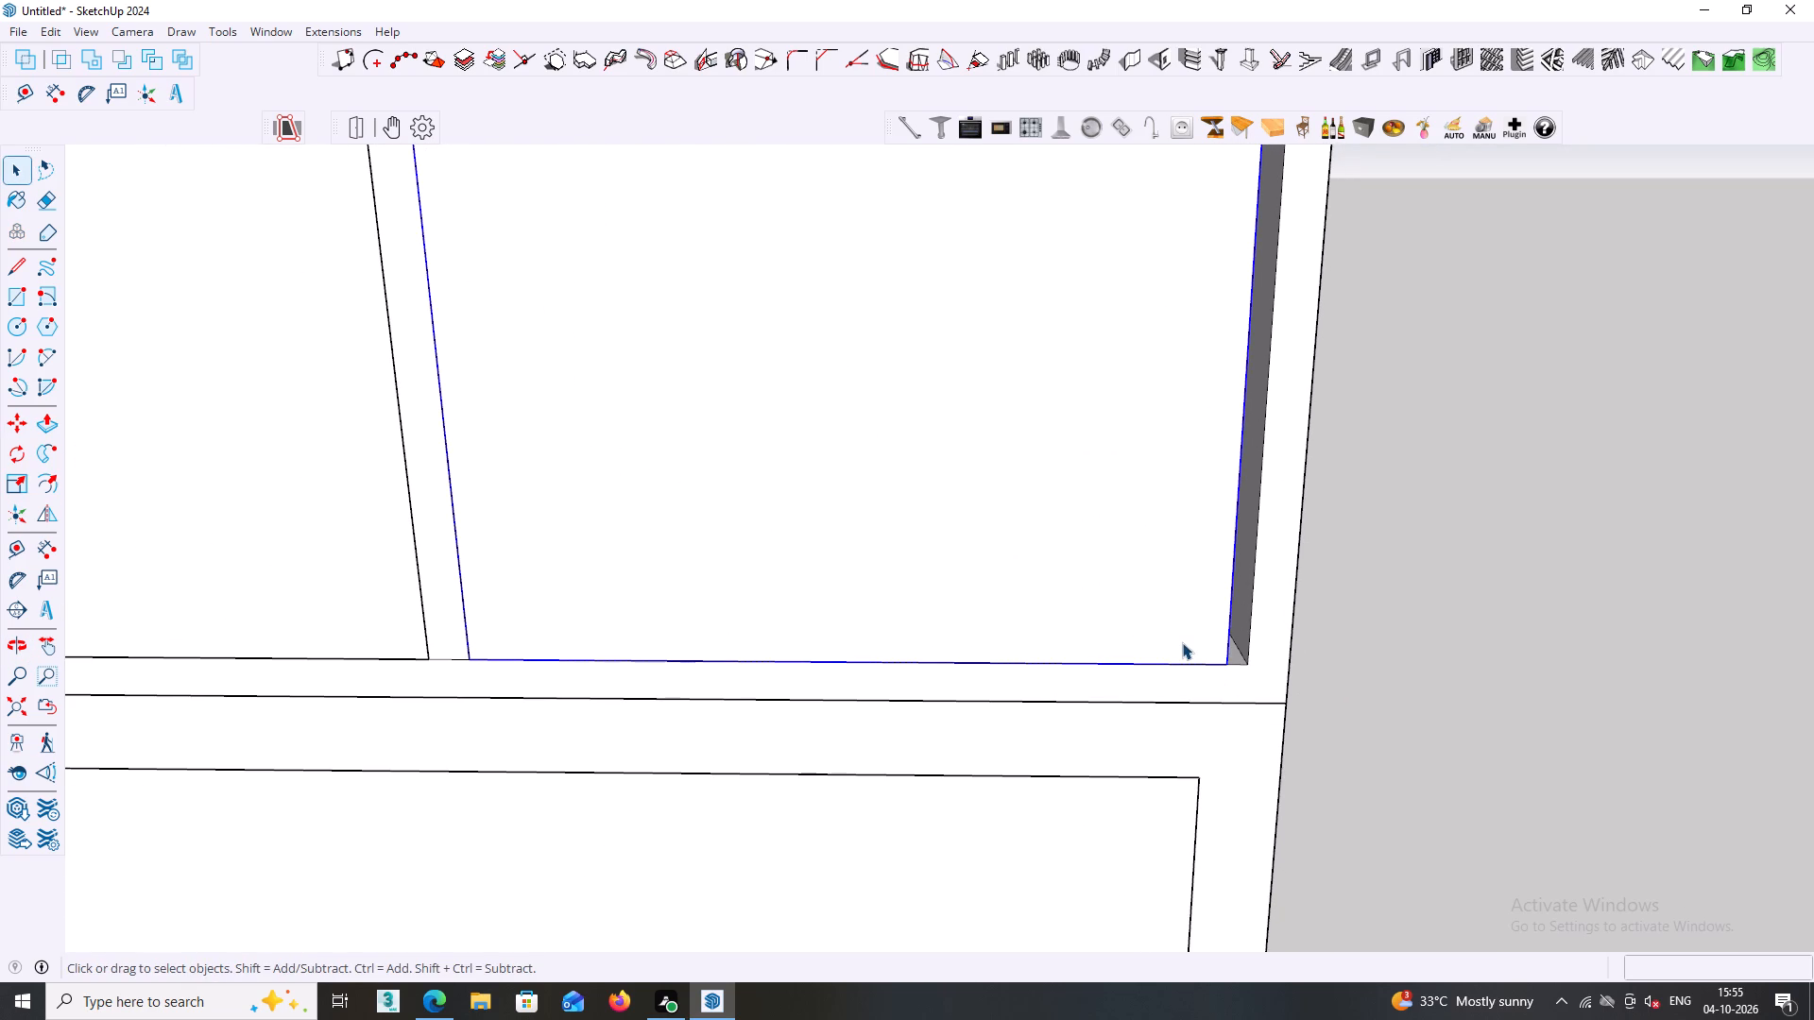
middle_click(1182, 640)
scroll(1182, 640, down, 8)
key(Delete)
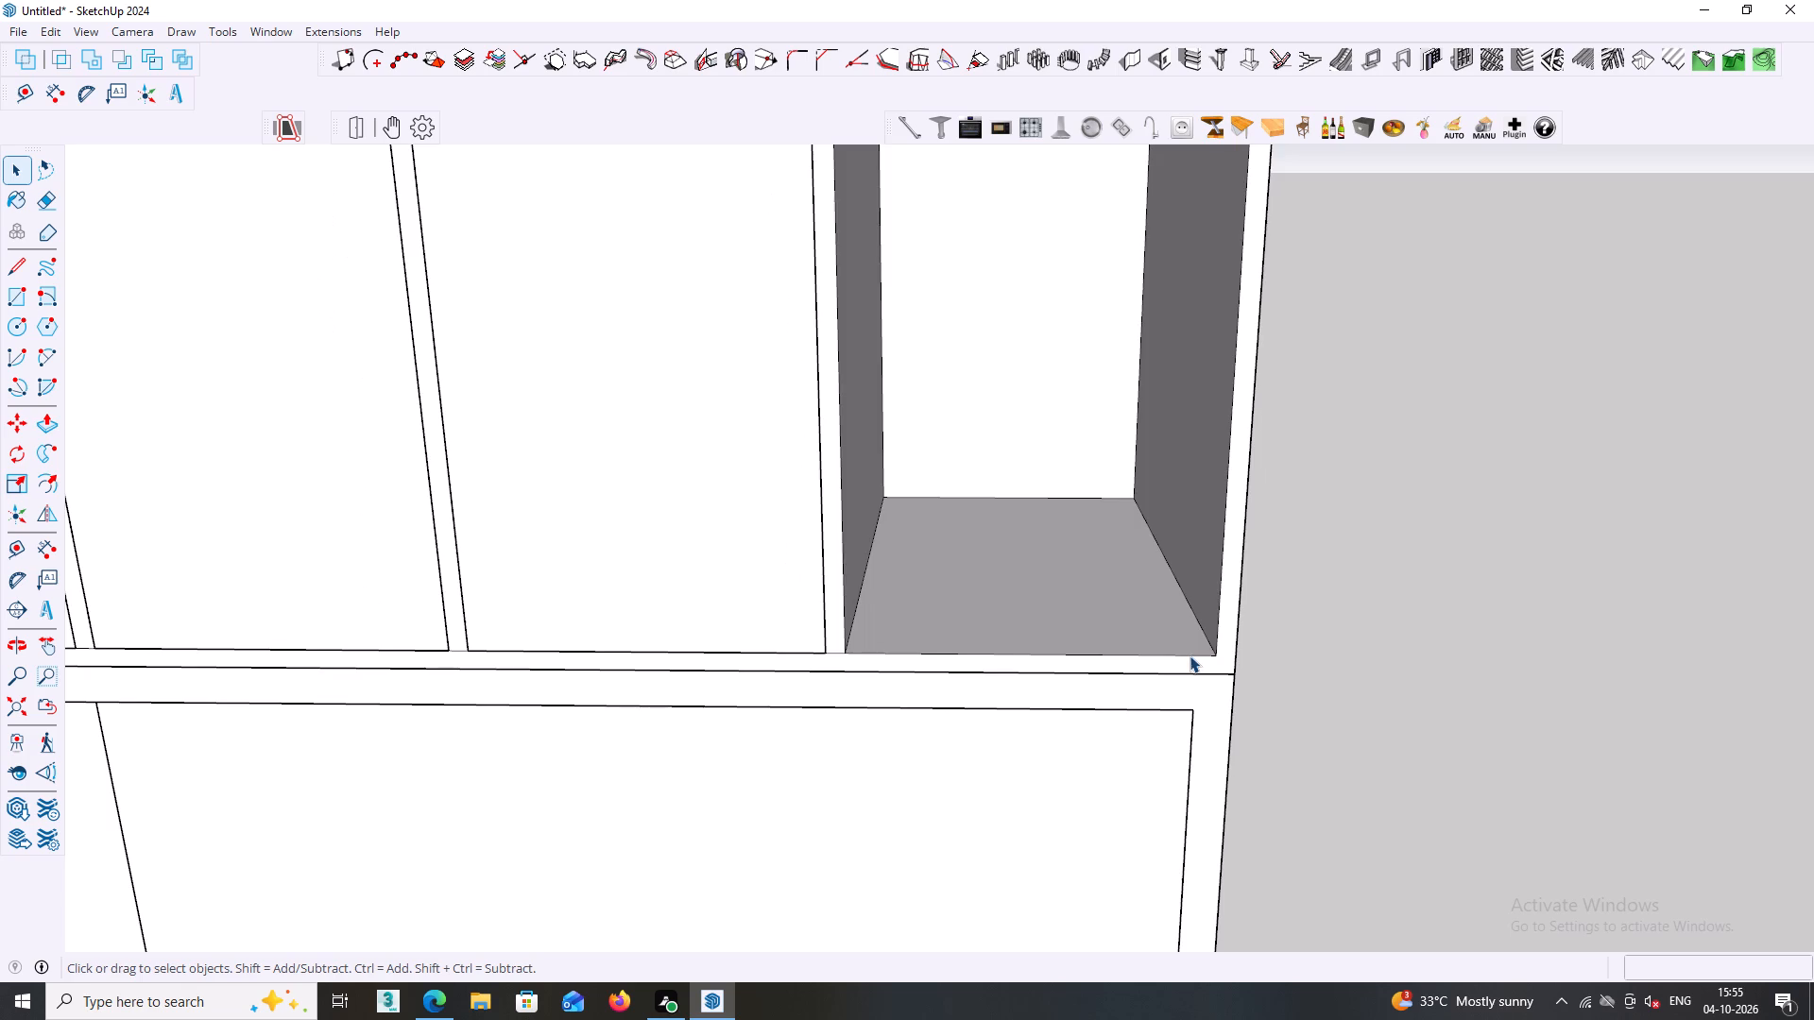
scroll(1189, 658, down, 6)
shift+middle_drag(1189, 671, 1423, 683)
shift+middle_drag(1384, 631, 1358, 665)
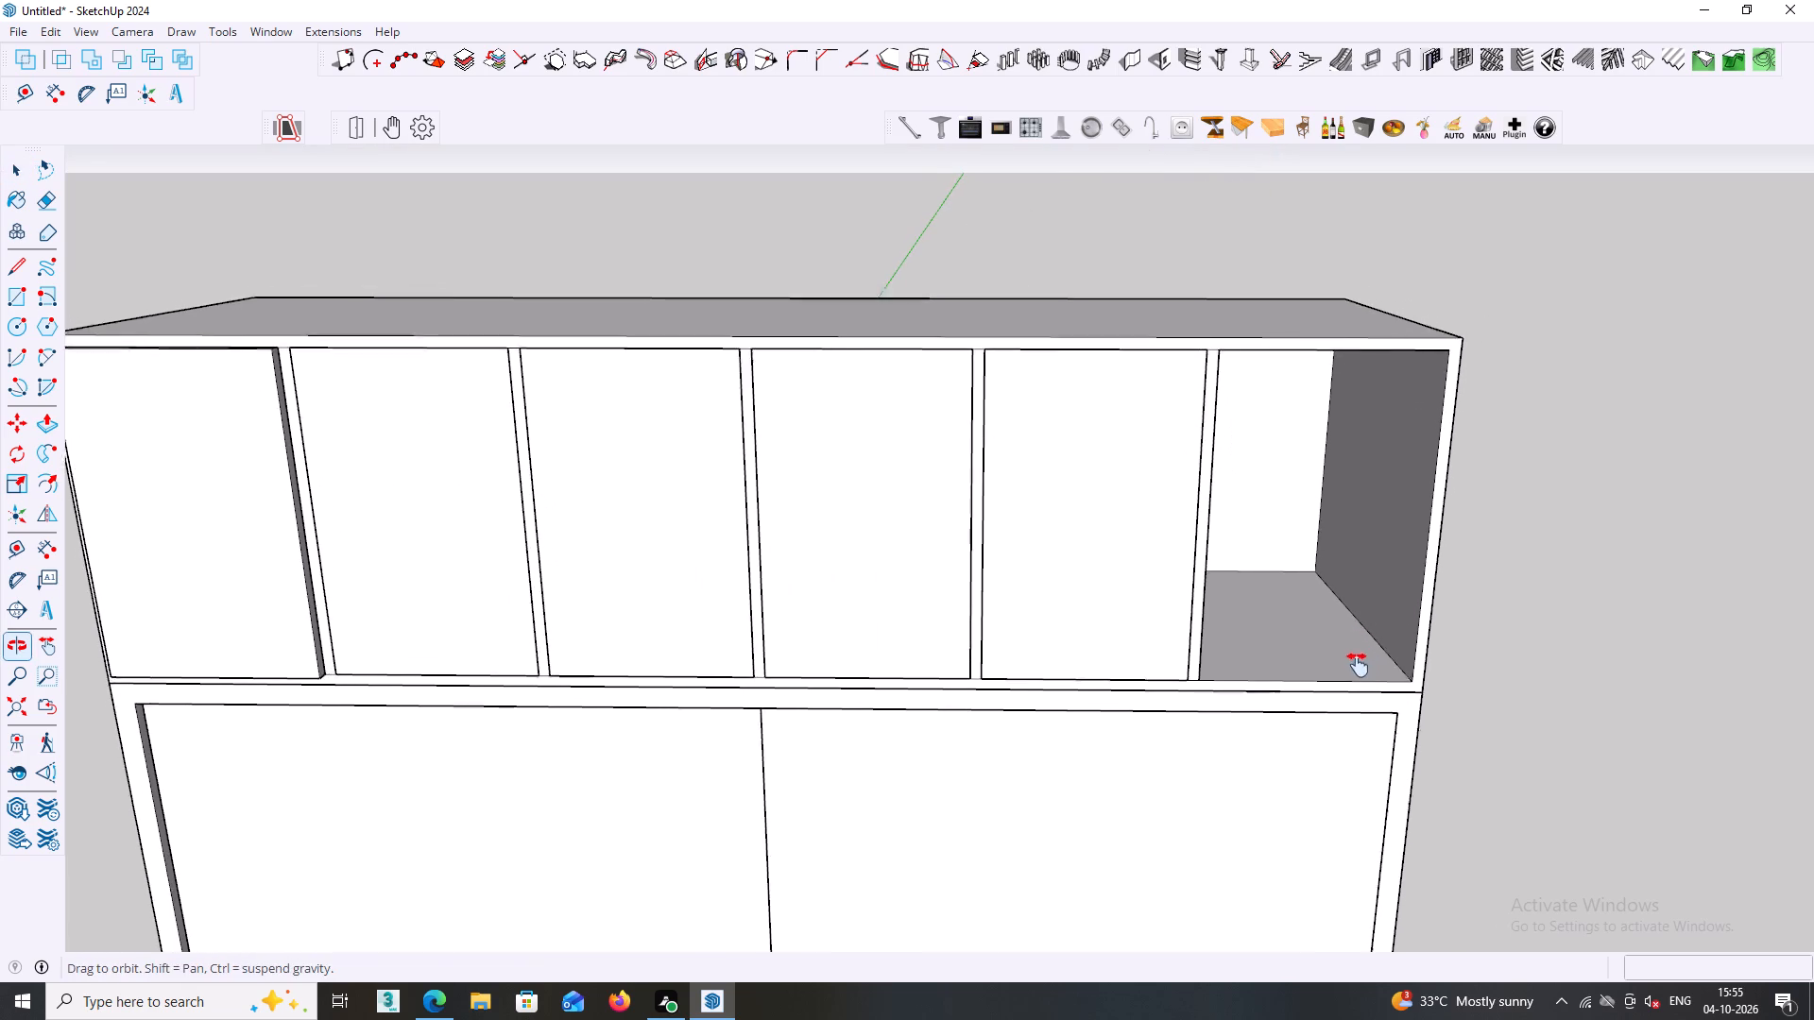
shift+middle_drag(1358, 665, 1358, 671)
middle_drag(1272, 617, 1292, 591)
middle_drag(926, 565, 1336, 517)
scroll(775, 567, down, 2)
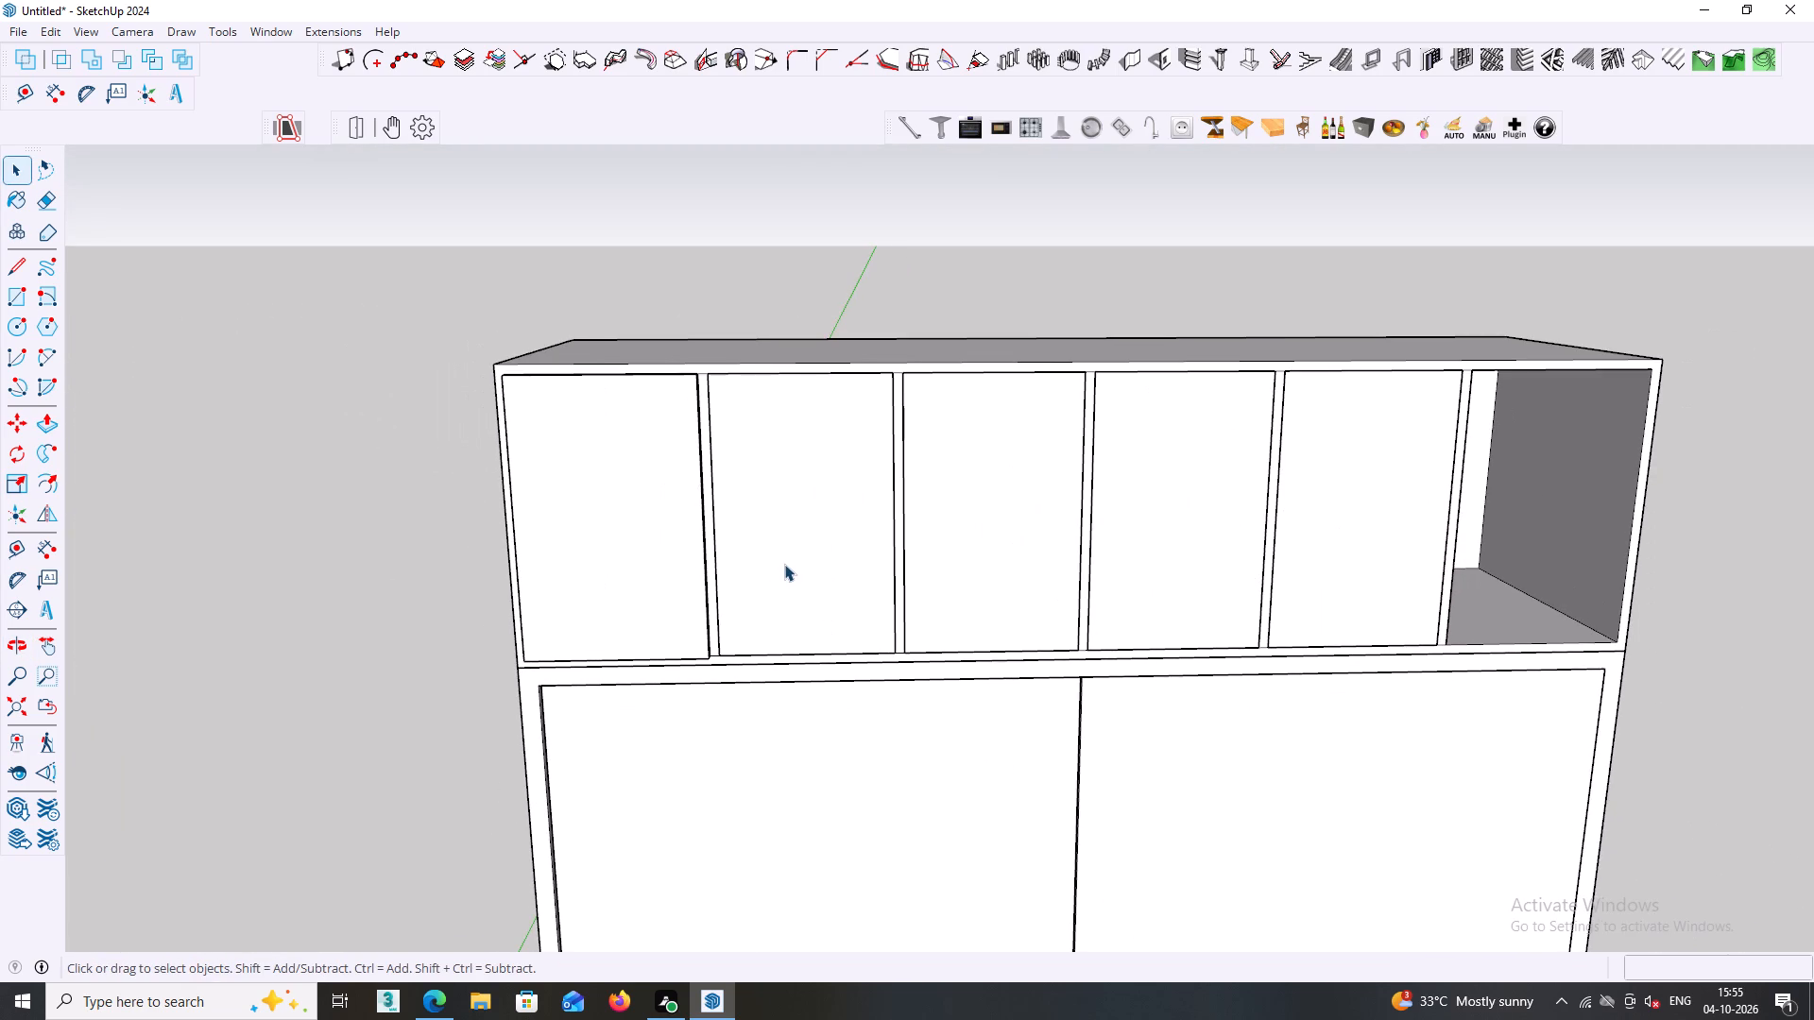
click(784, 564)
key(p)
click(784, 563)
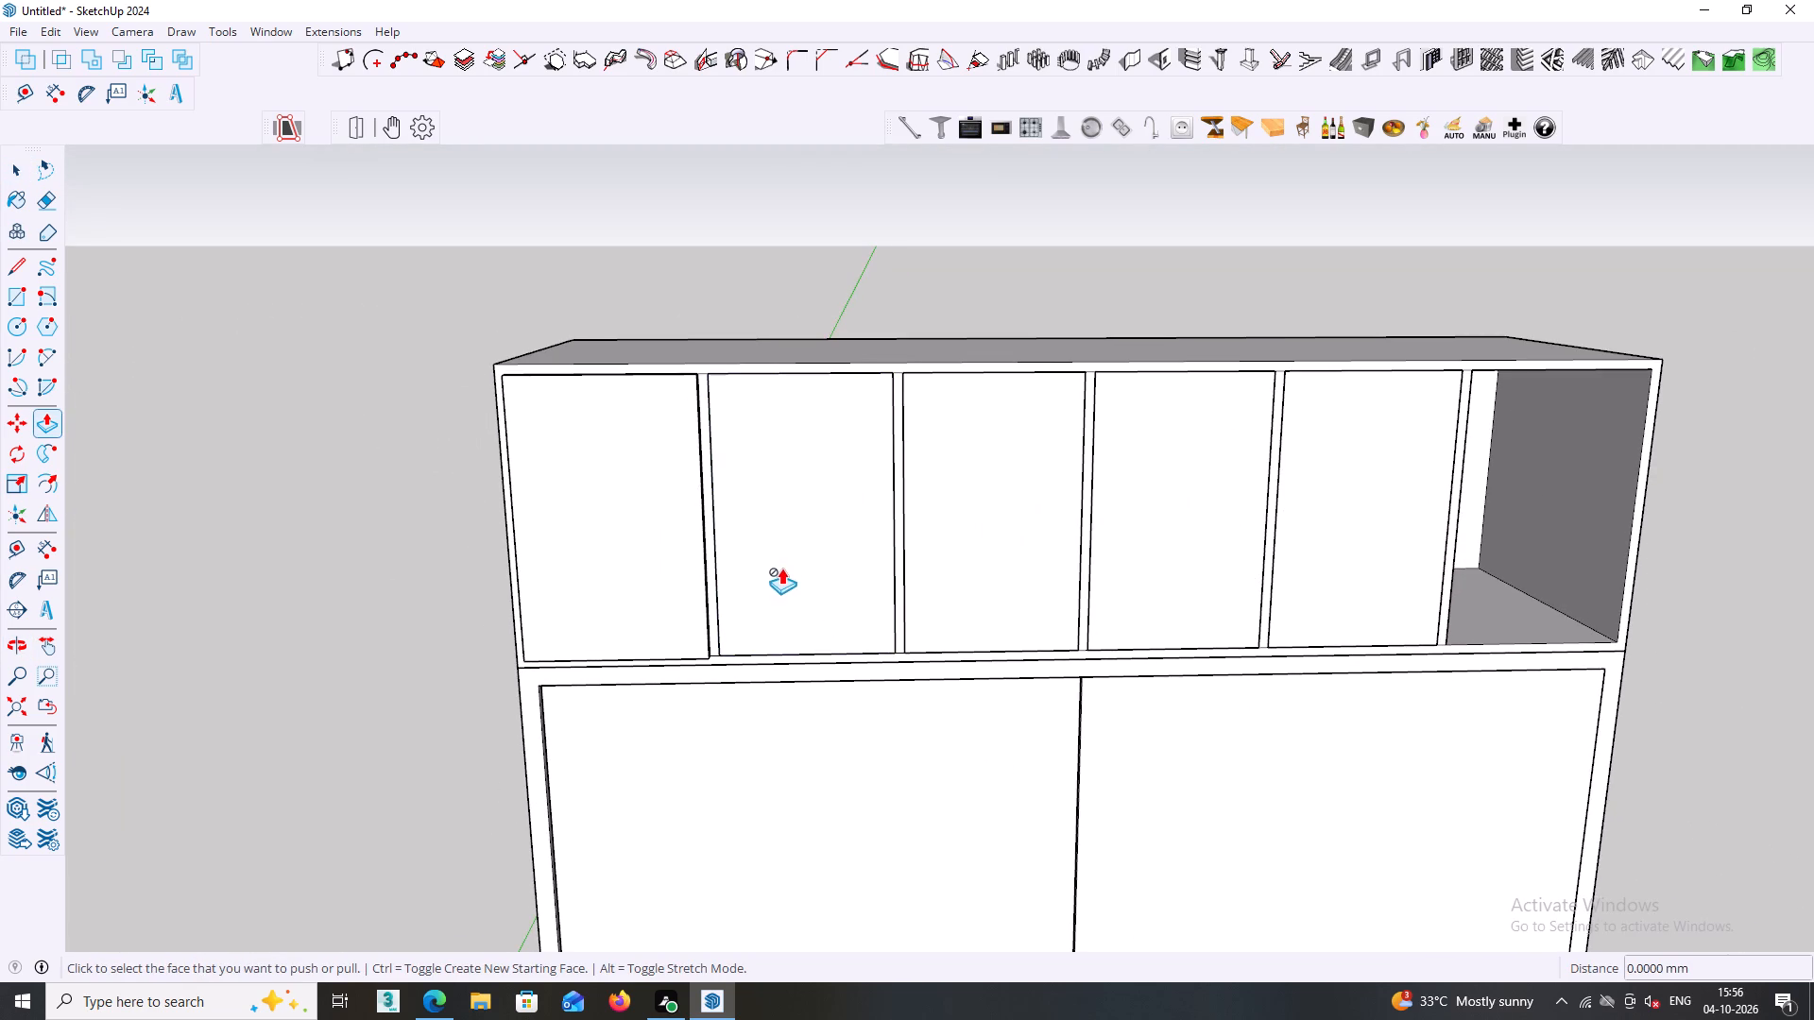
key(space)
Open the second compartment's panel component and extrude its face outward 18 mm.
double_click(780, 590)
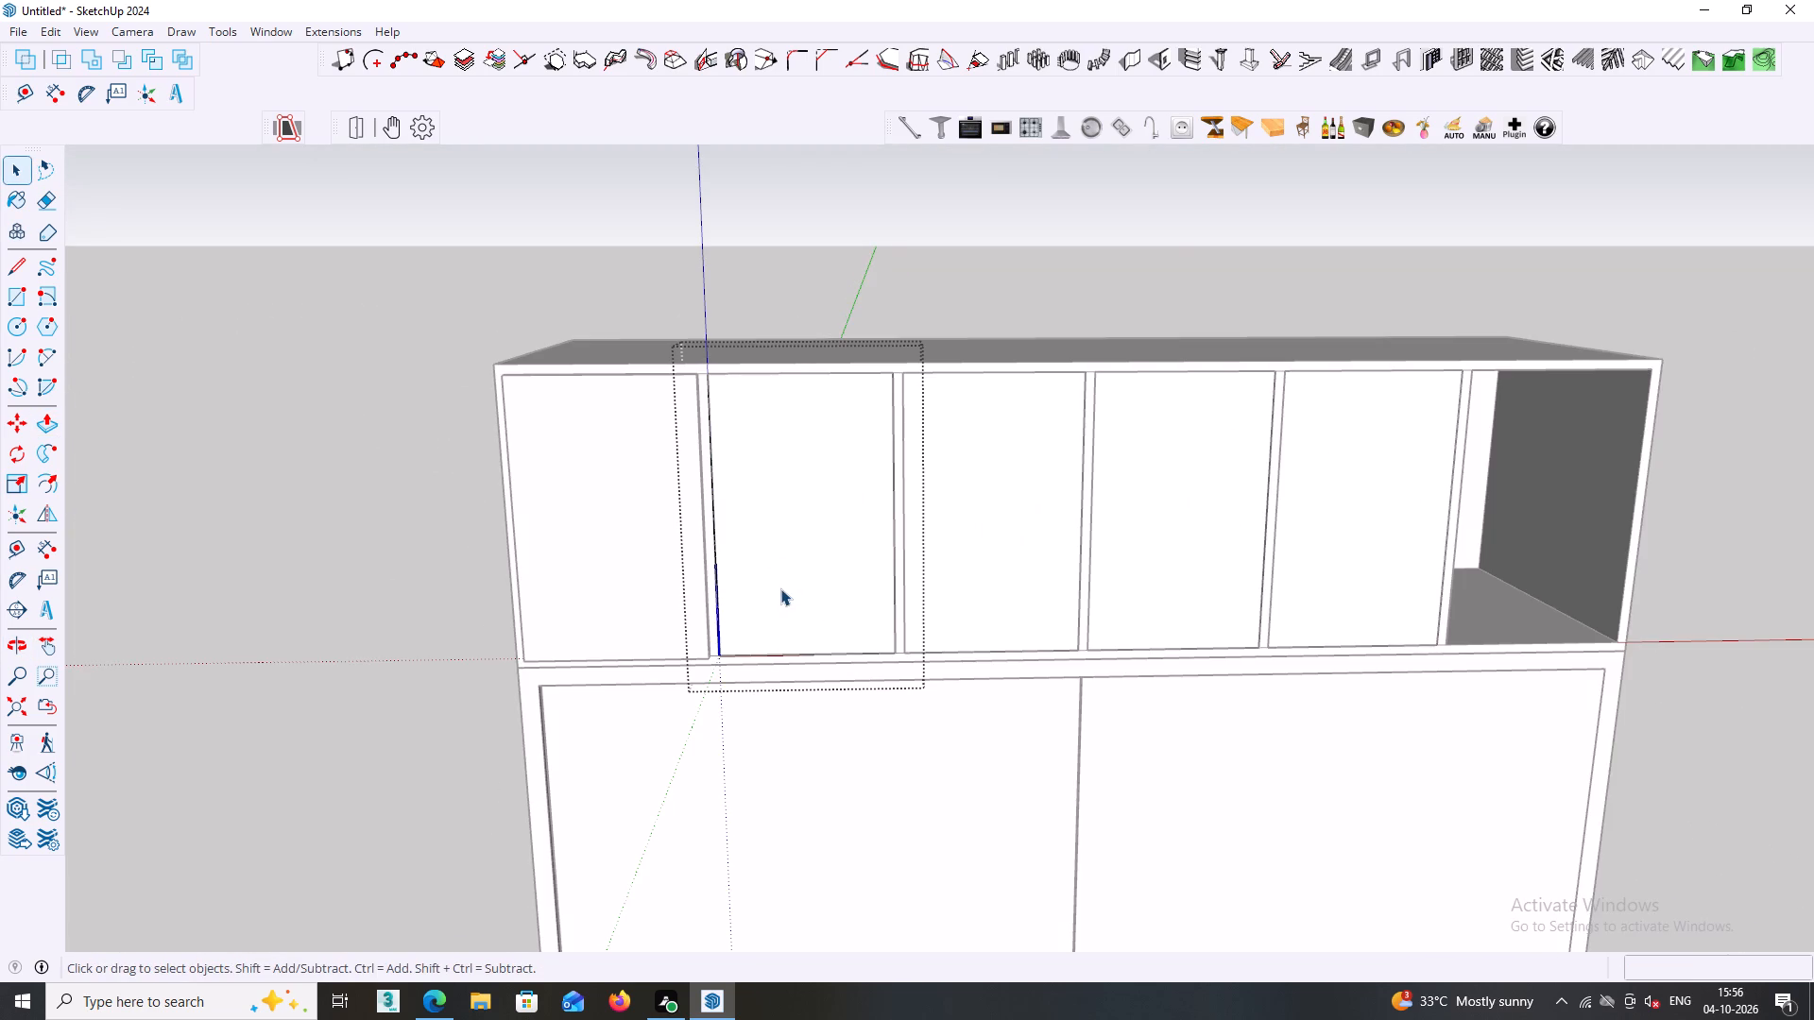
middle_drag(793, 569, 785, 645)
middle_drag(789, 592, 786, 657)
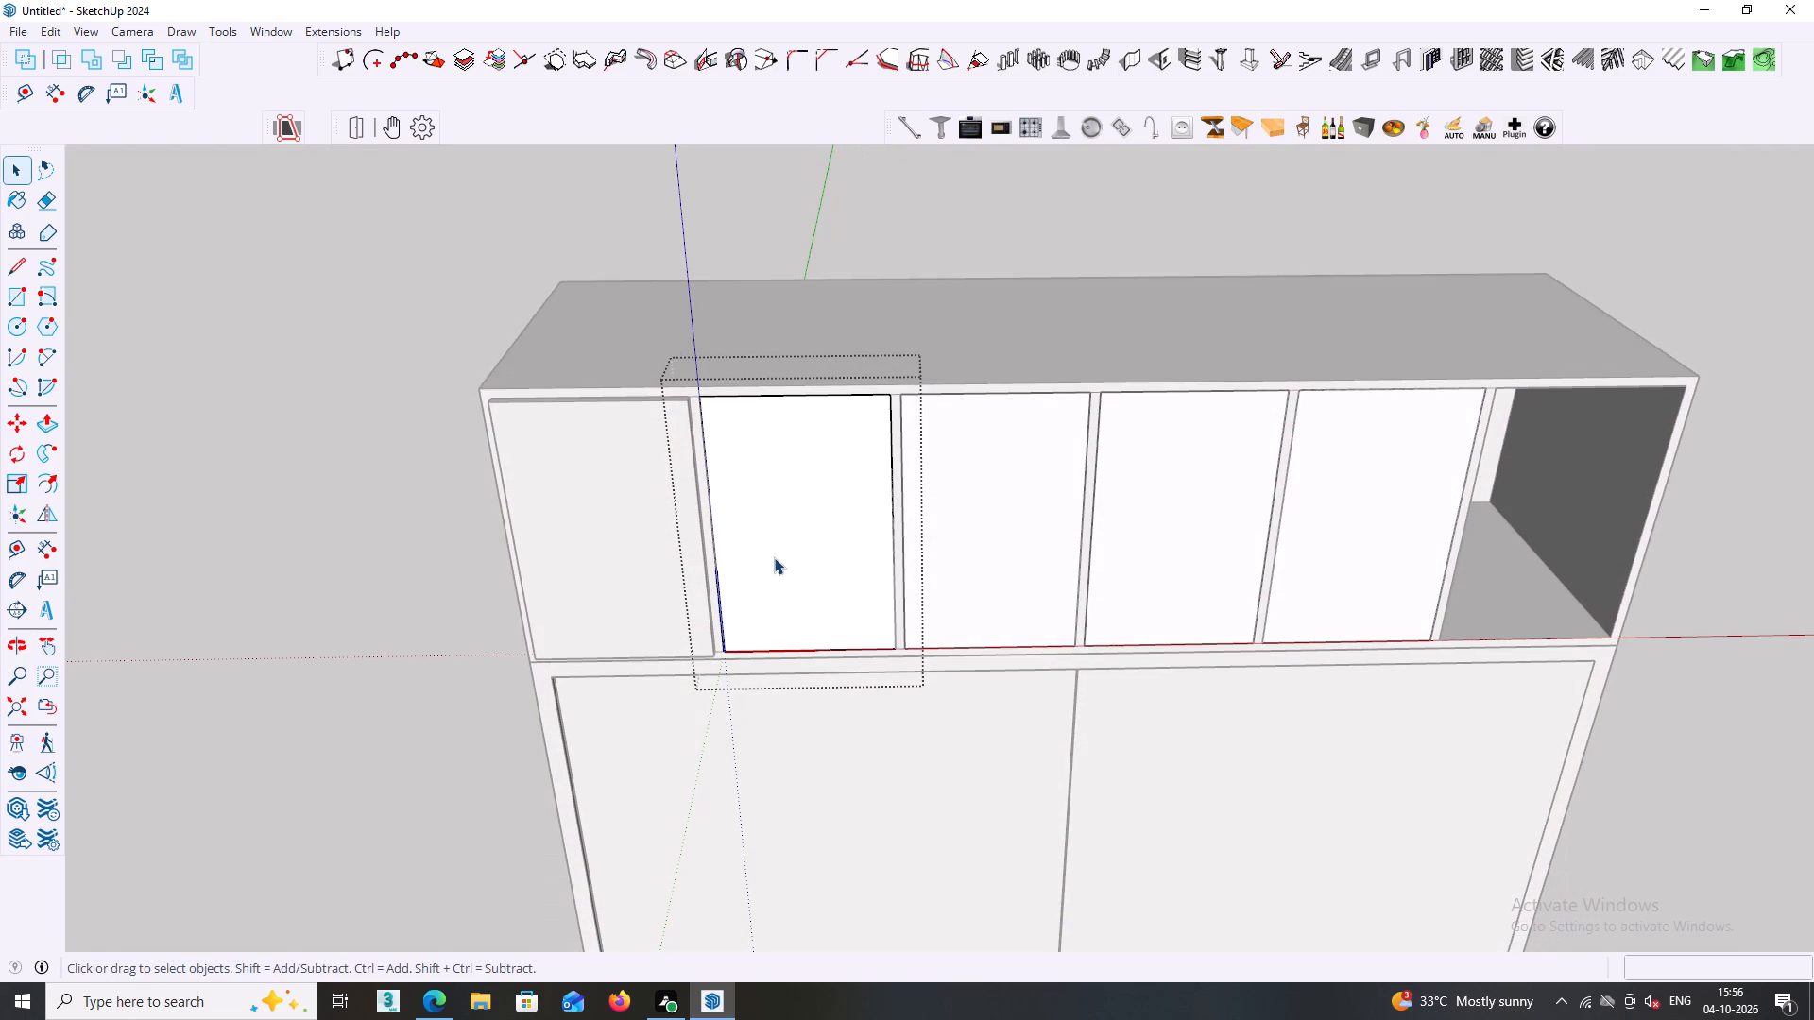
click(774, 557)
key(p)
click(774, 557)
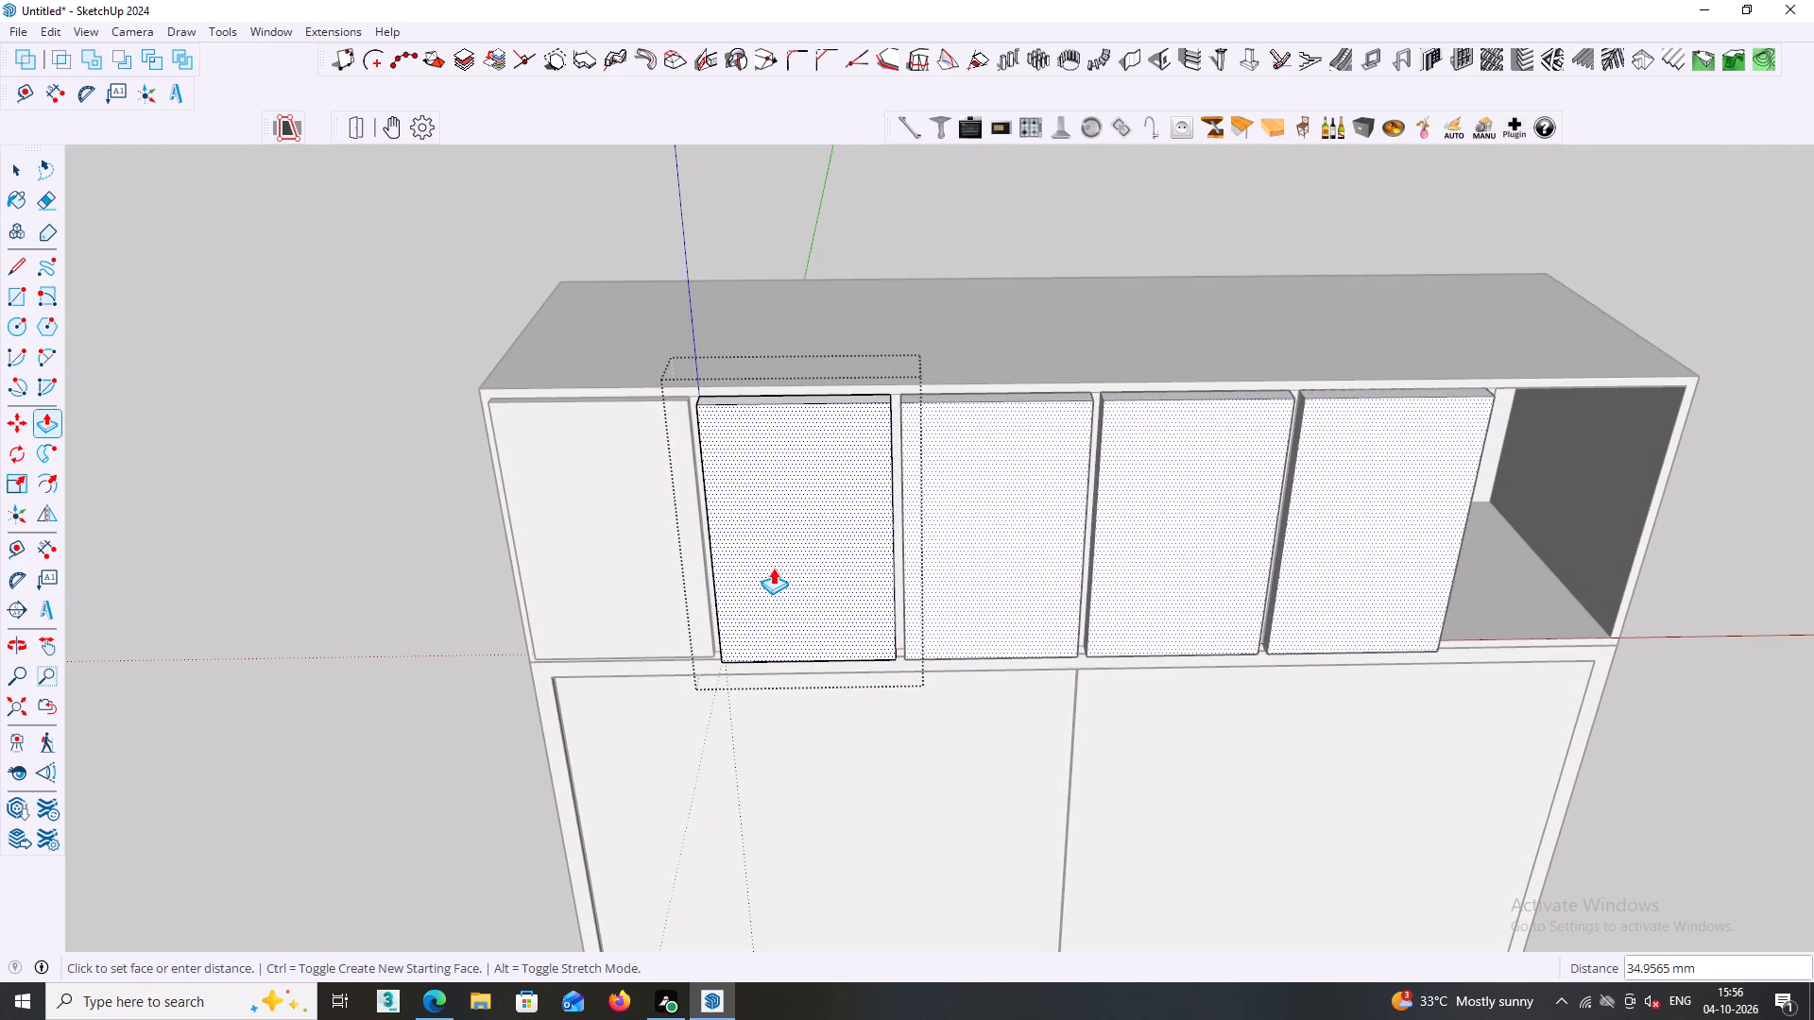
text(18)
key(Return)
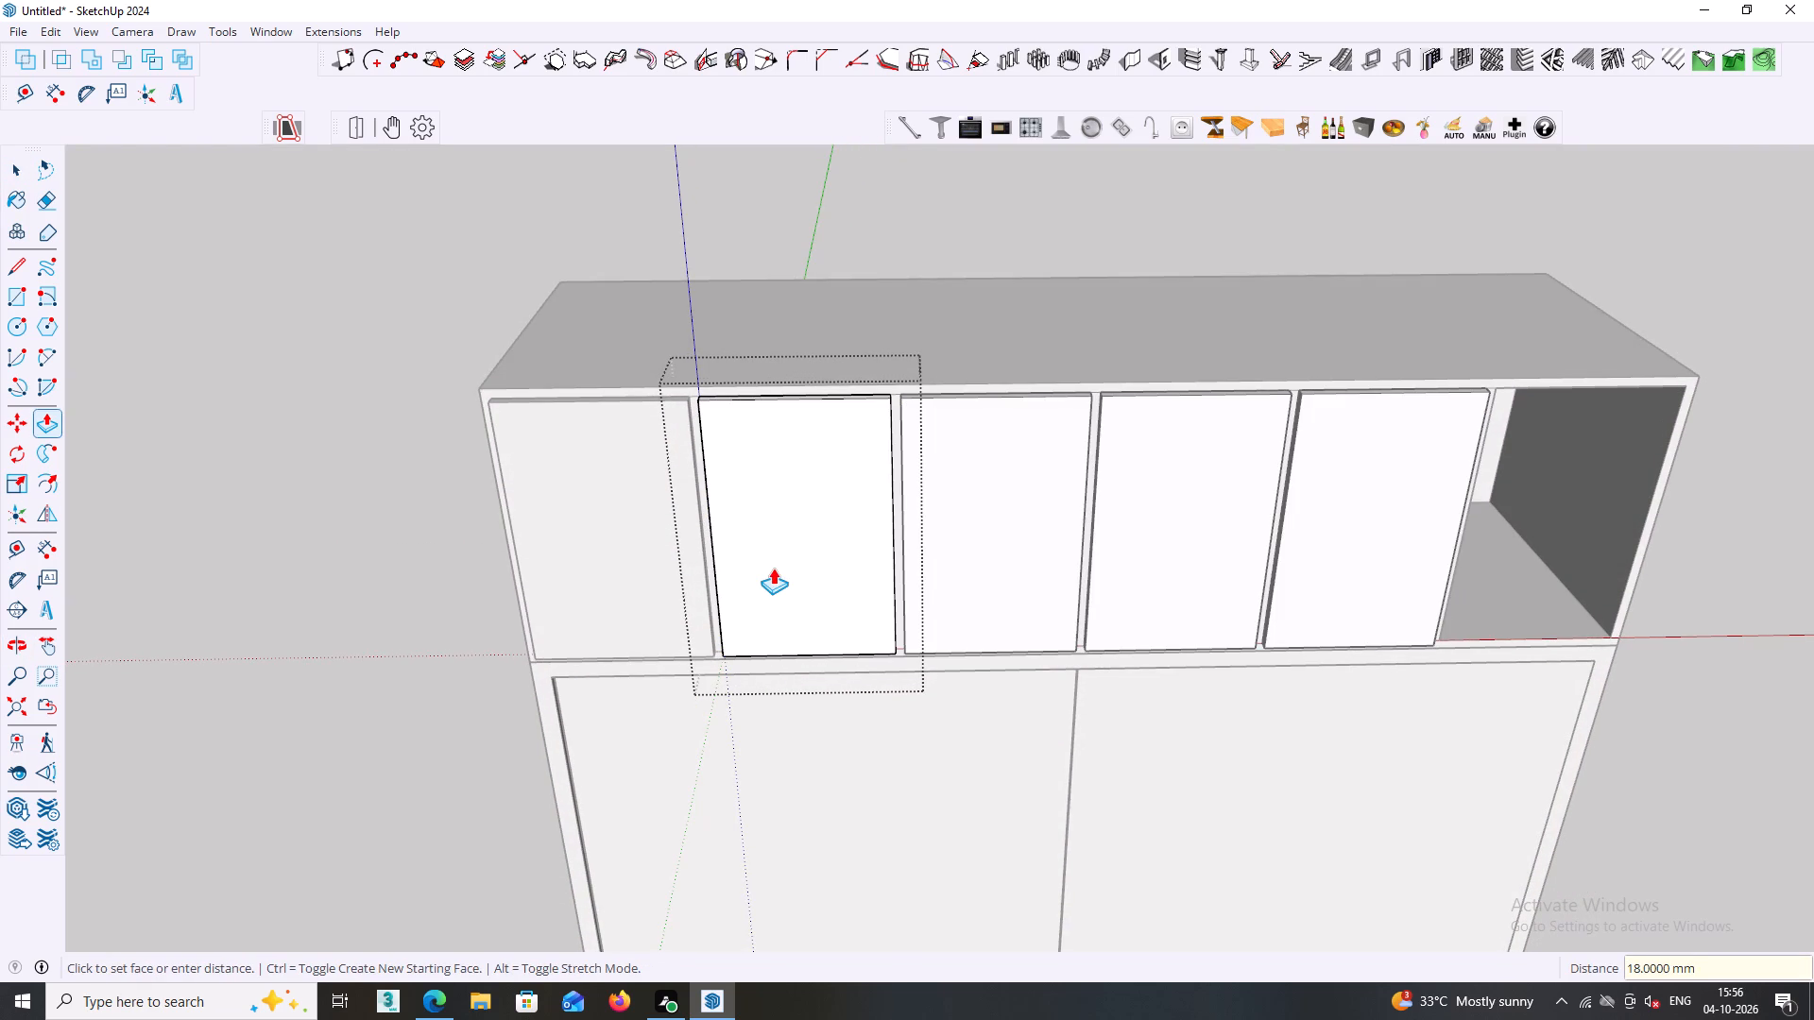
key(space)
click(214, 732)
Examine the thickened door panels from above and from the sides against the upper cabinet's frame and dividers.
shift+middle_drag(820, 637, 576, 647)
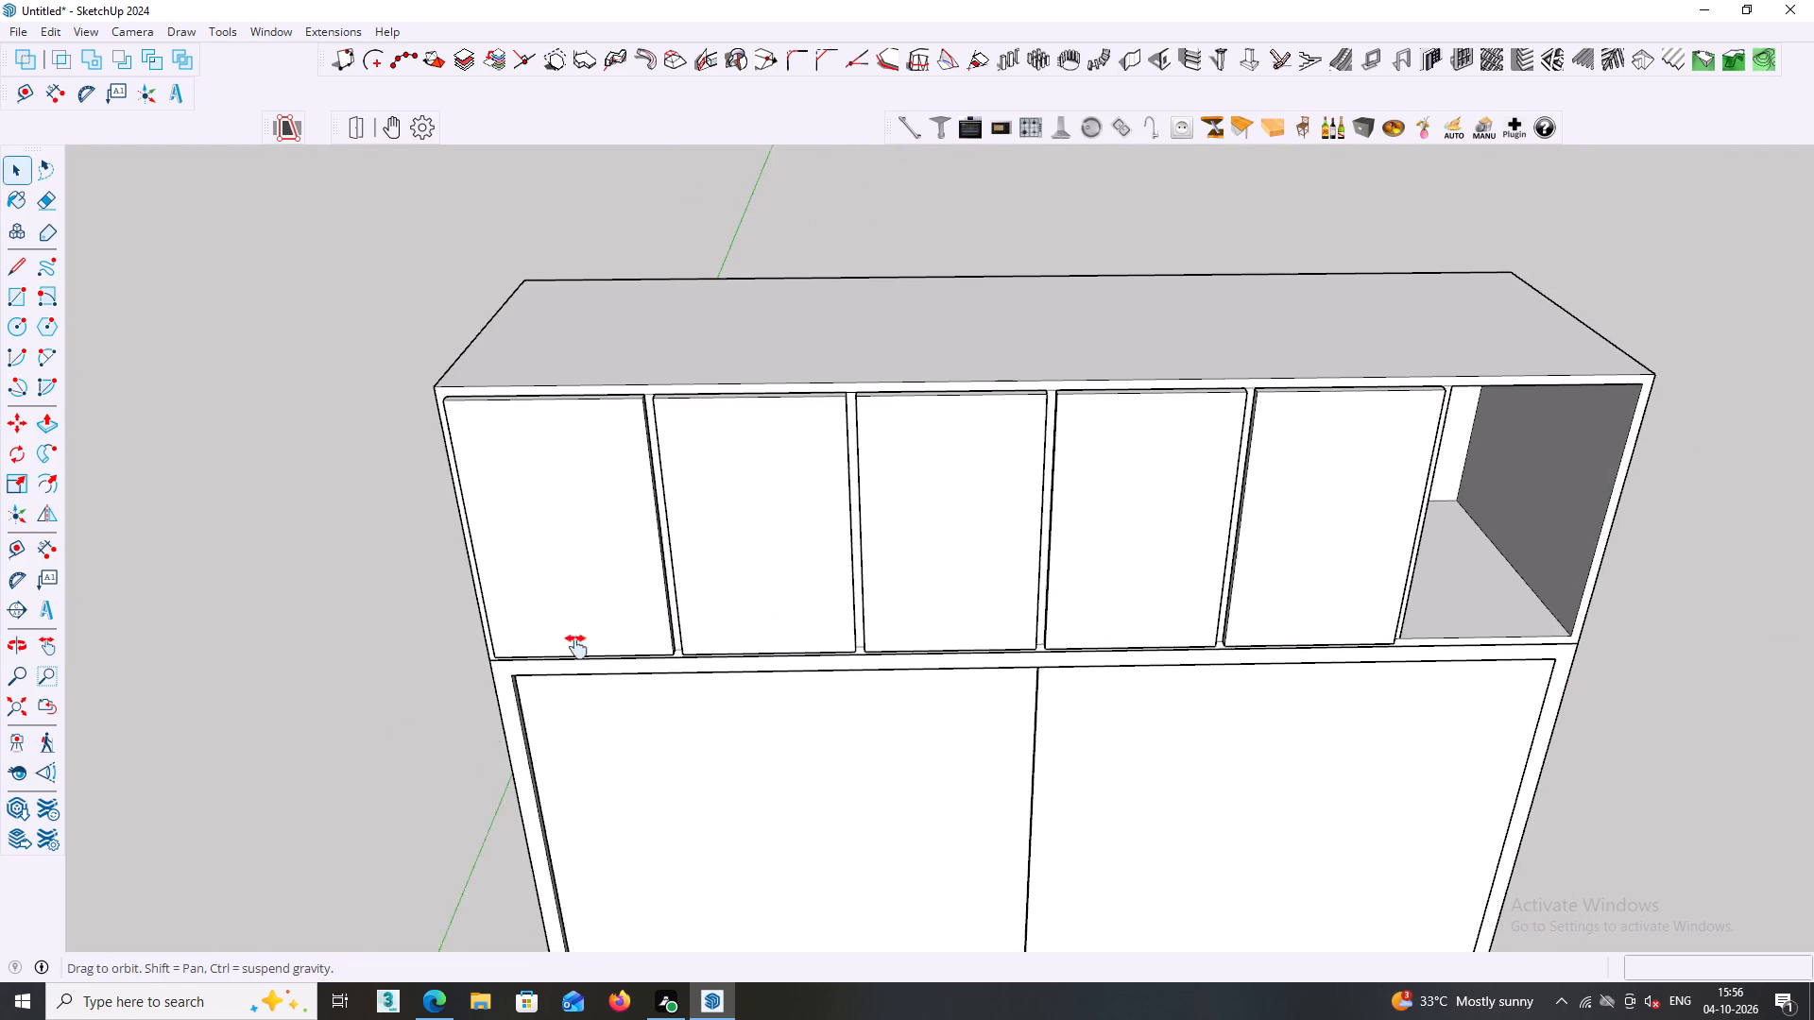
shift+middle_drag(576, 647, 554, 650)
middle_drag(1066, 535, 990, 532)
scroll(889, 485, up, 1)
middle_drag(758, 511, 732, 682)
scroll(295, 313, up, 4)
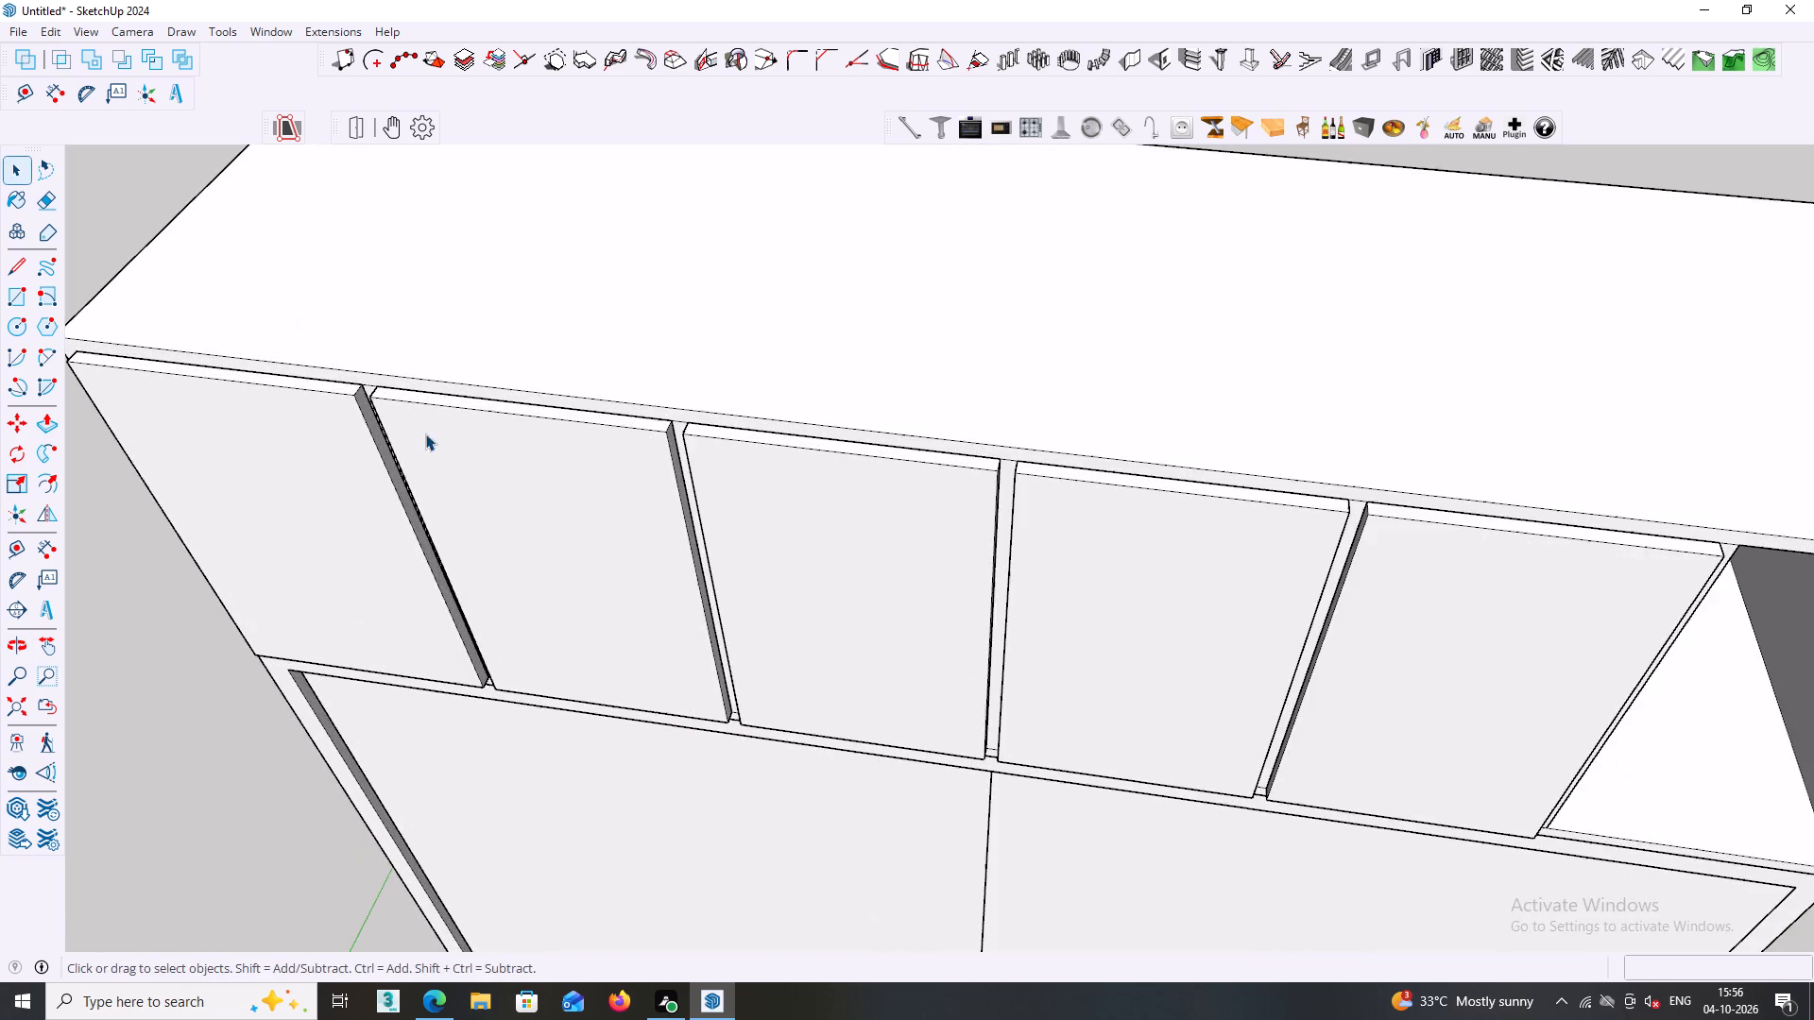
middle_drag(424, 447, 916, 355)
middle_drag(898, 408, 780, 267)
middle_drag(872, 423, 868, 448)
scroll(872, 423, down, 4)
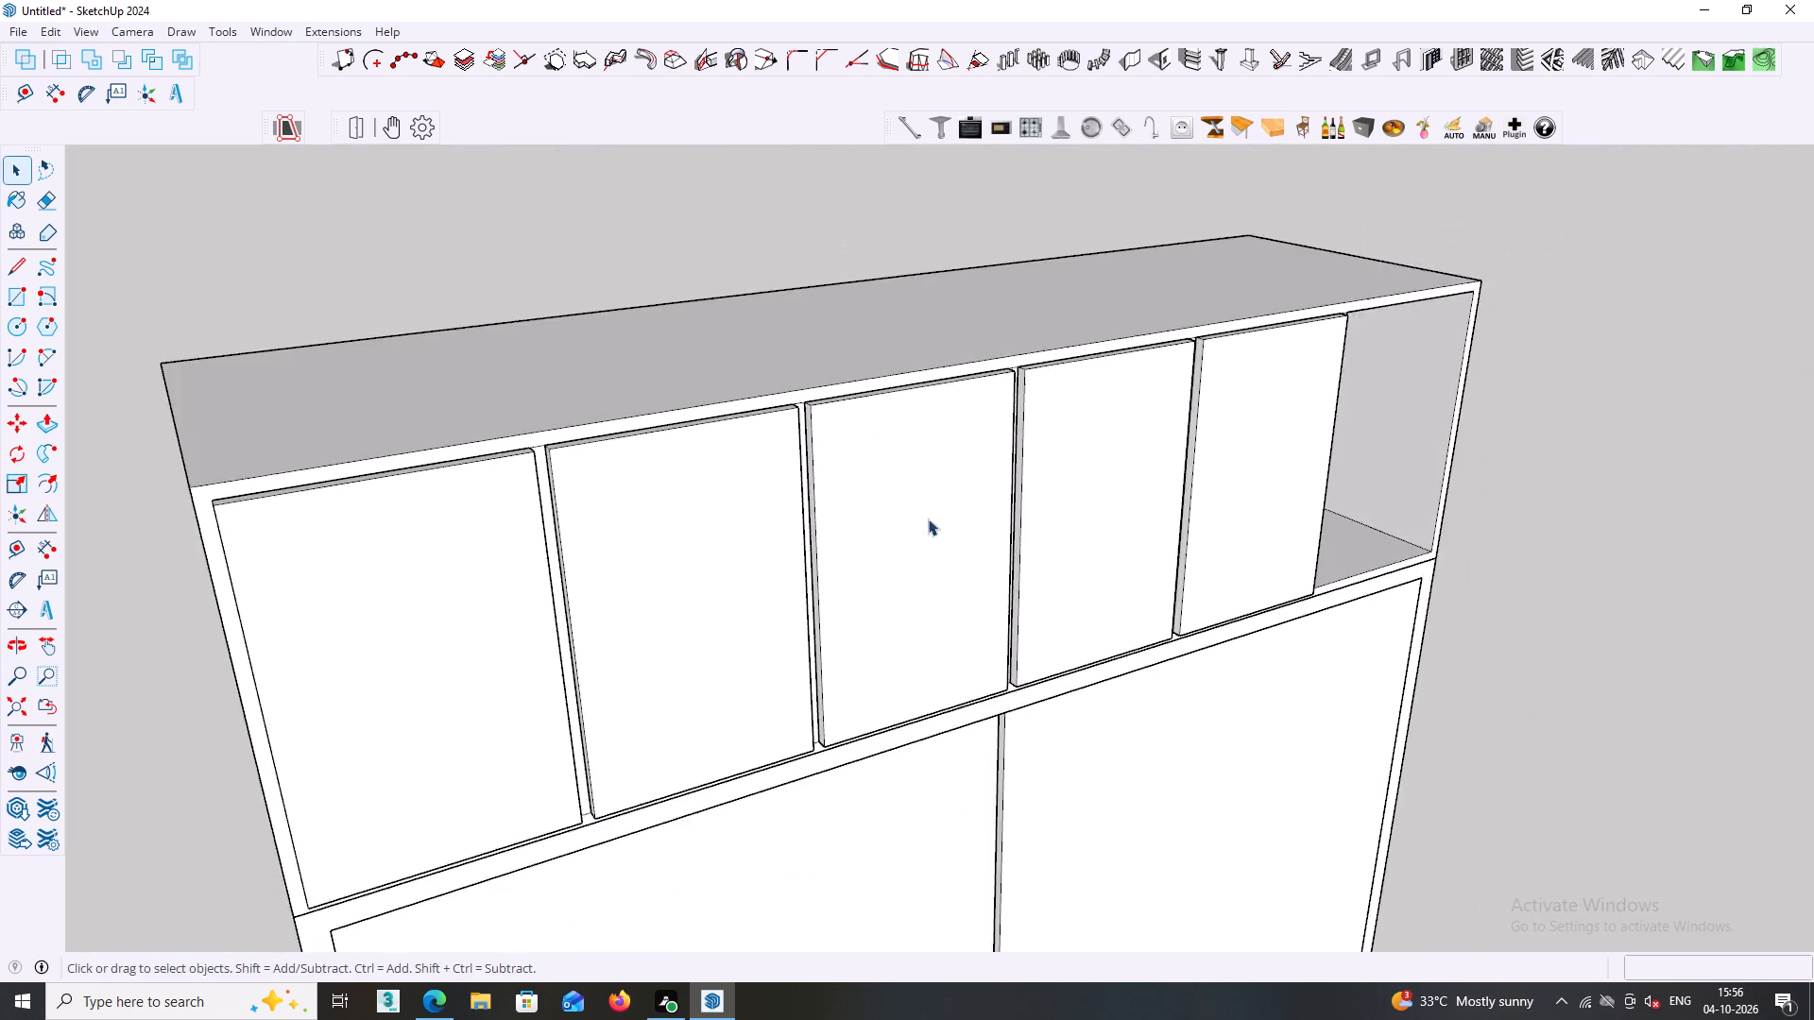
scroll(928, 518, down, 3)
middle_click(930, 491)
Draw a rectangle of about 341 x 530 mm covering the front opening of the upper cabinet's rightmost compartment.
middle_drag(962, 524, 810, 515)
middle_drag(1203, 500, 1079, 496)
middle_drag(1247, 485, 1064, 471)
middle_drag(1108, 448, 964, 444)
scroll(1018, 405, up, 2)
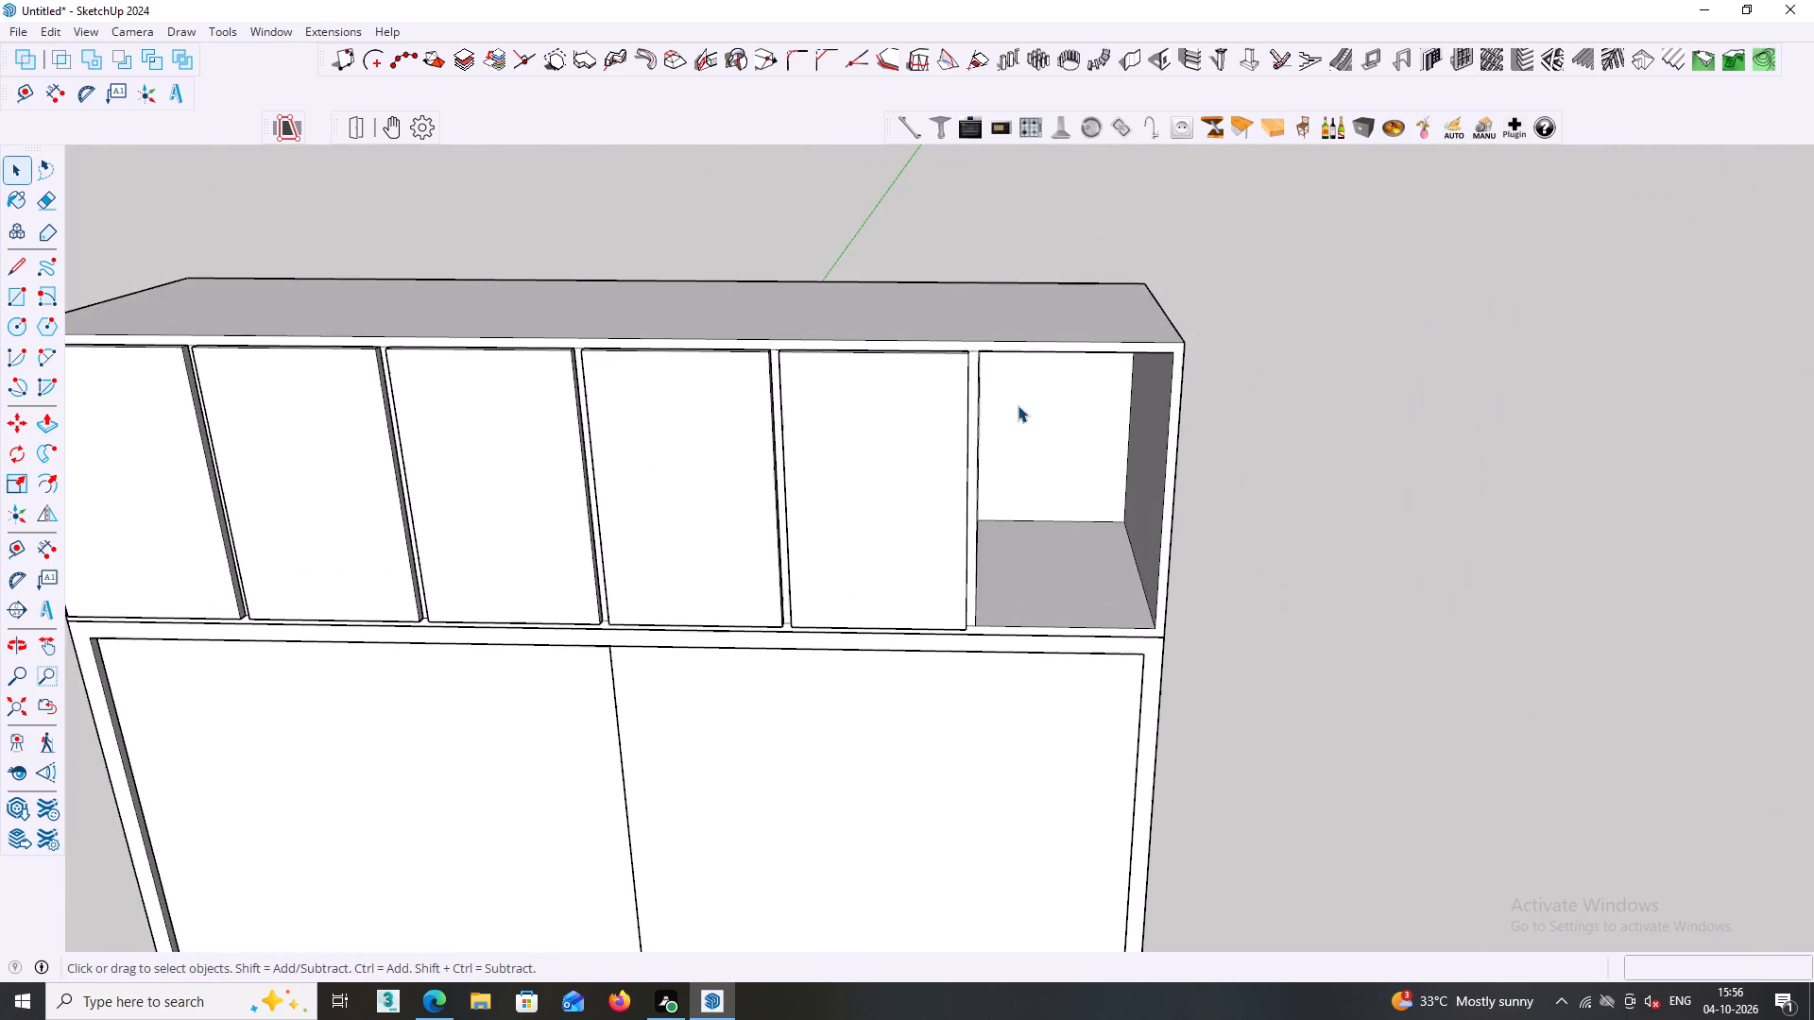
shift+middle_drag(1016, 410, 943, 396)
key(r)
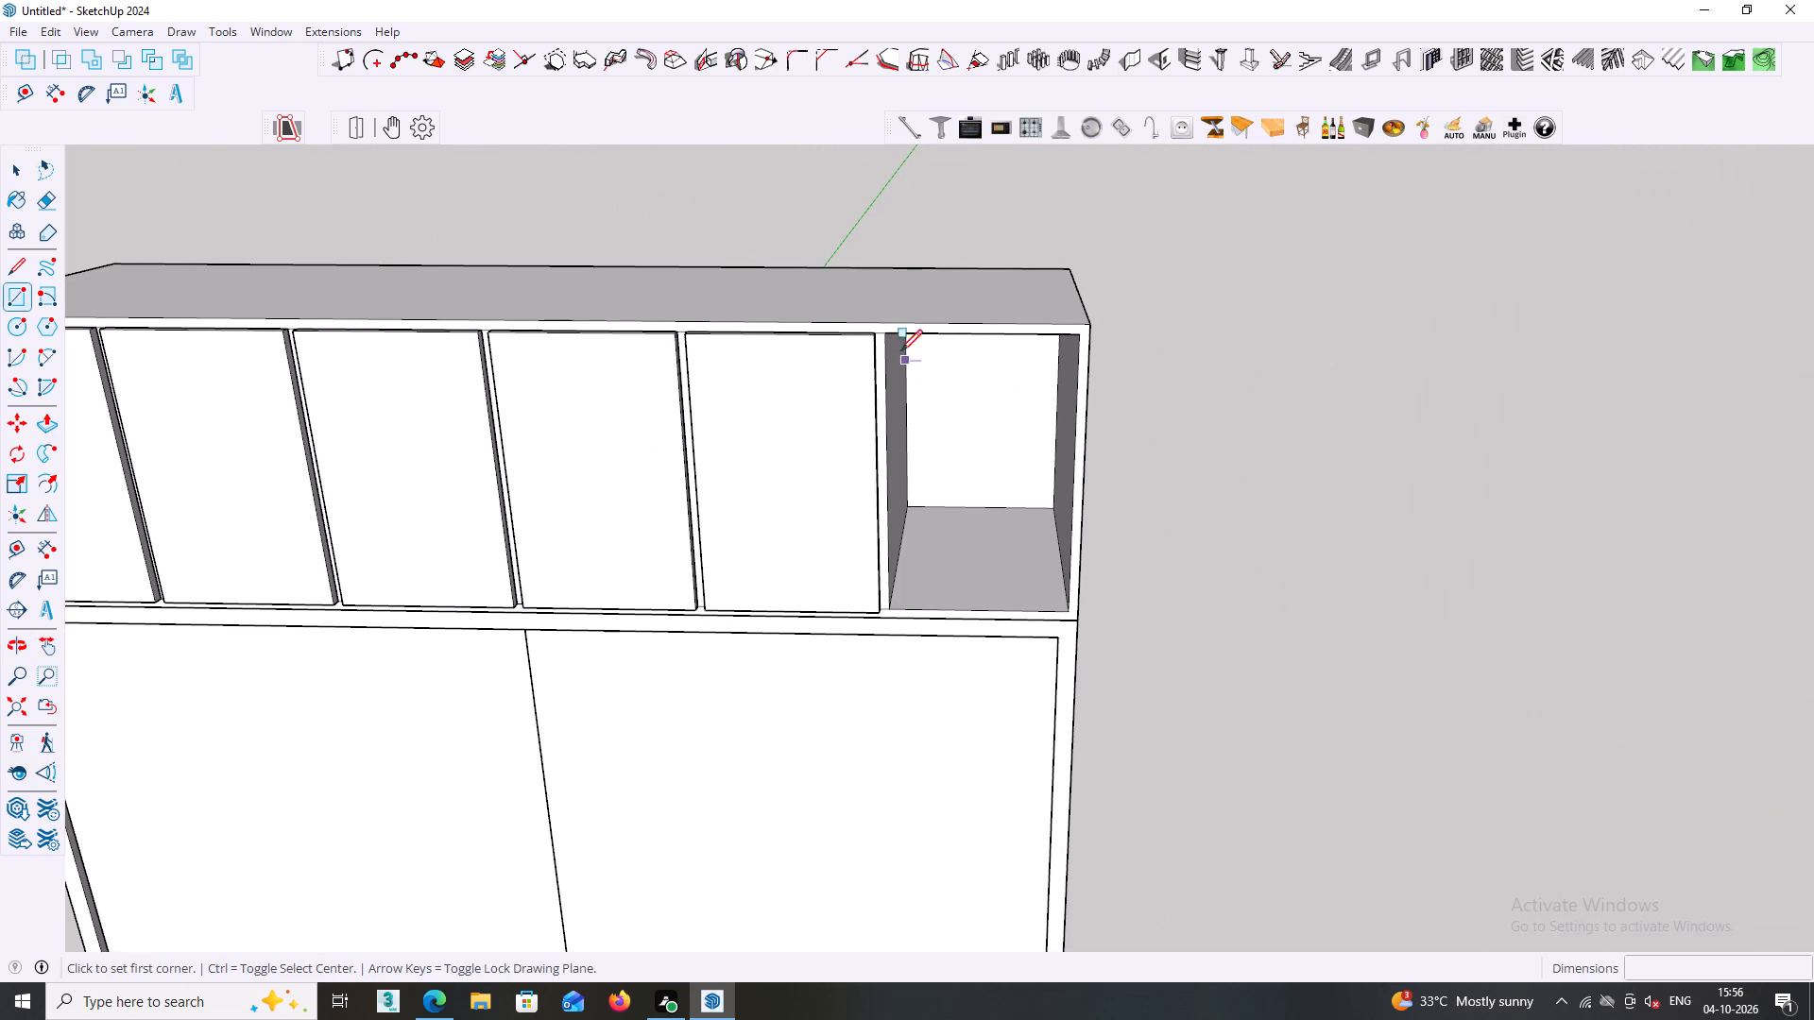
click(888, 335)
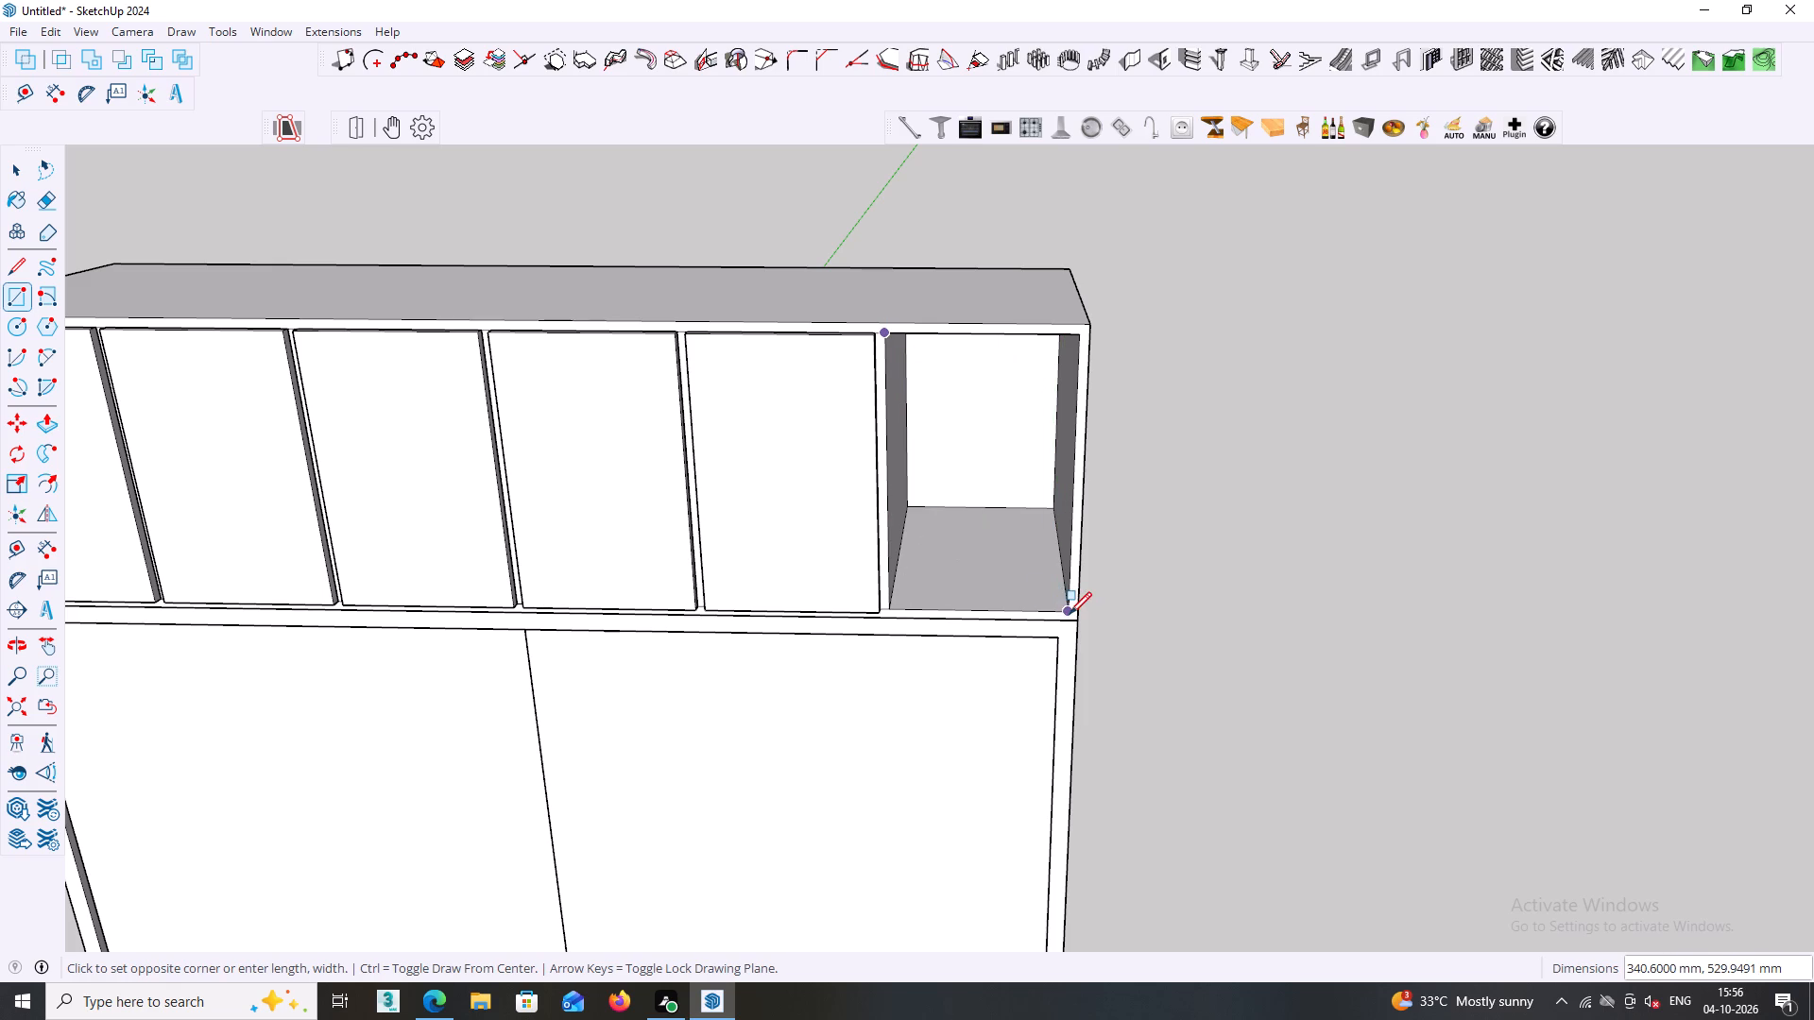
click(1070, 611)
key(space)
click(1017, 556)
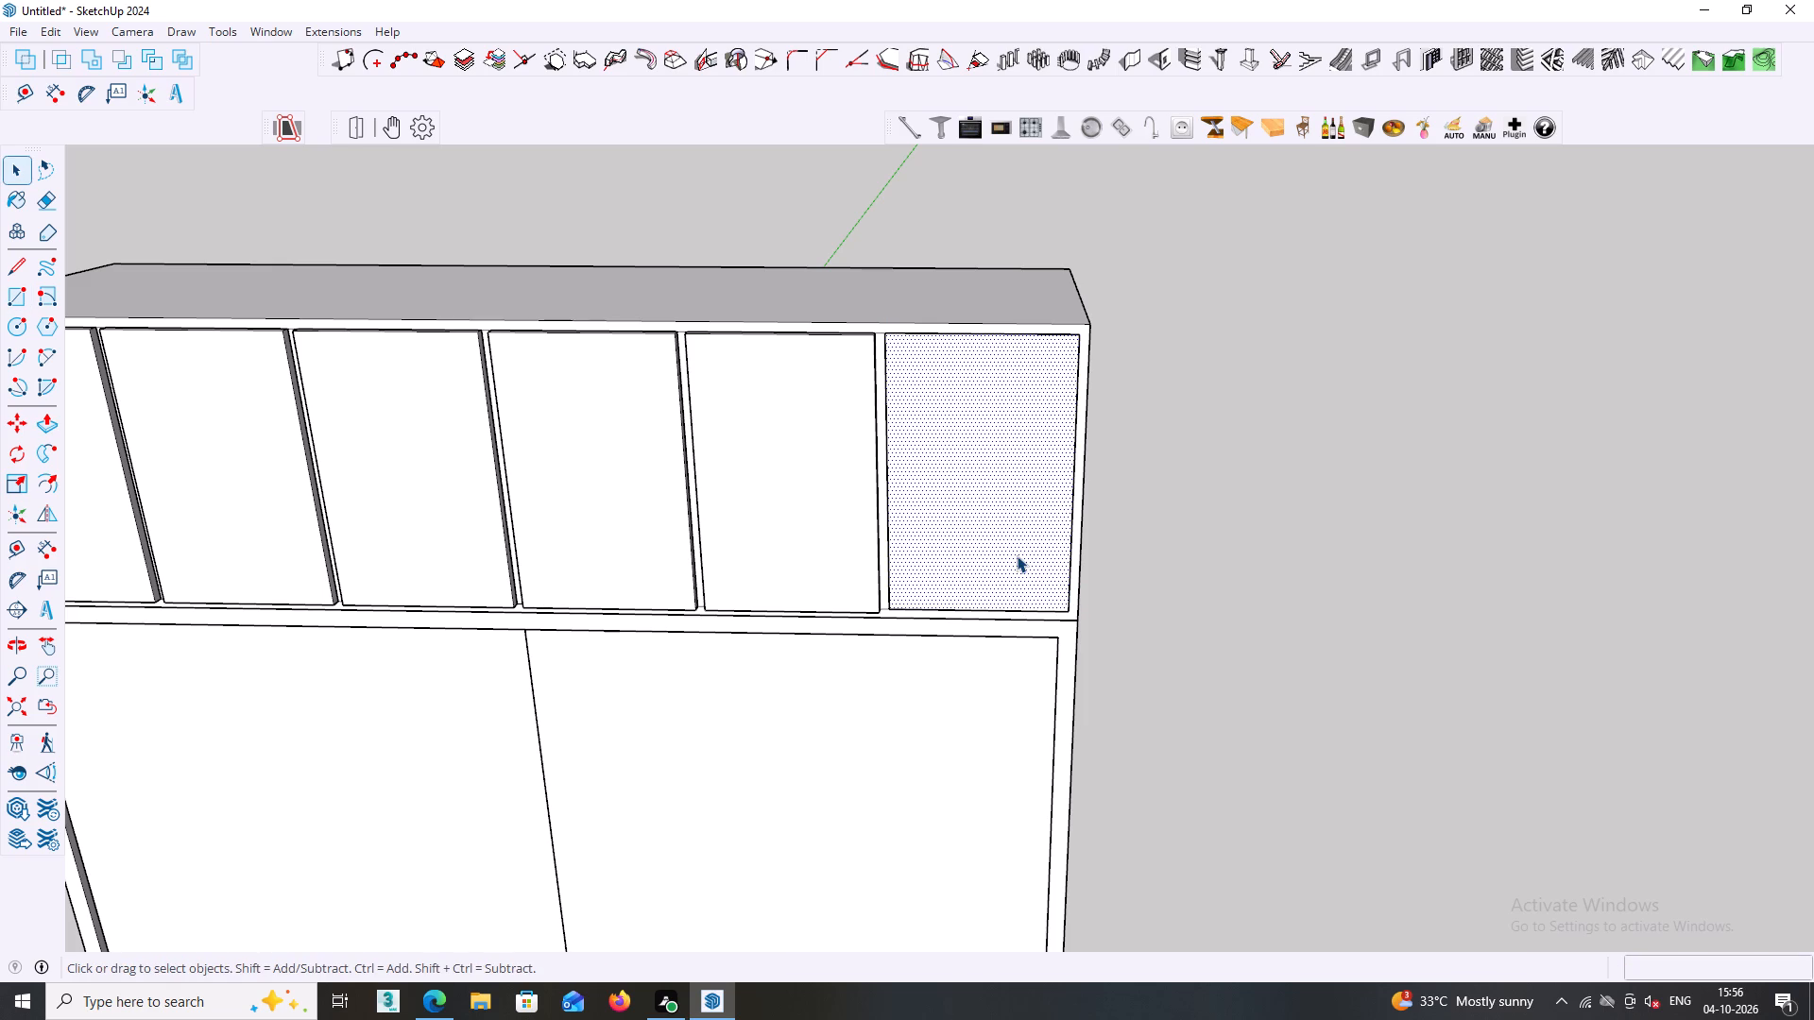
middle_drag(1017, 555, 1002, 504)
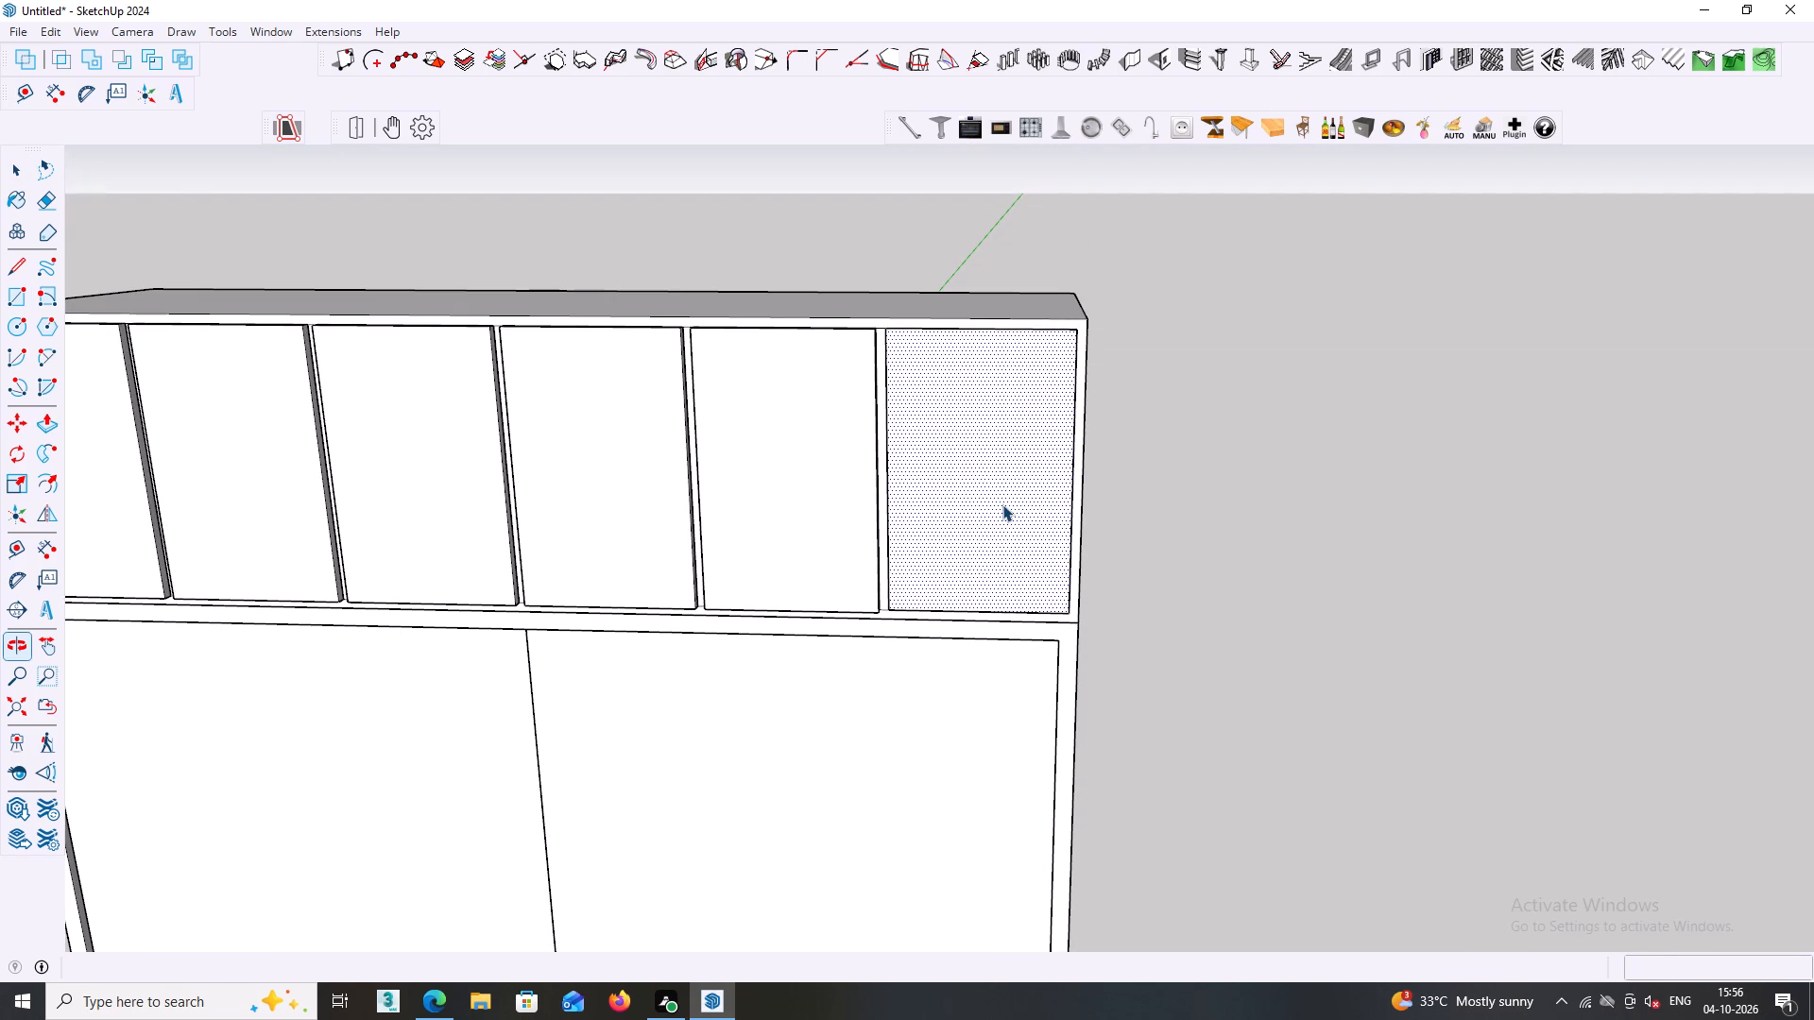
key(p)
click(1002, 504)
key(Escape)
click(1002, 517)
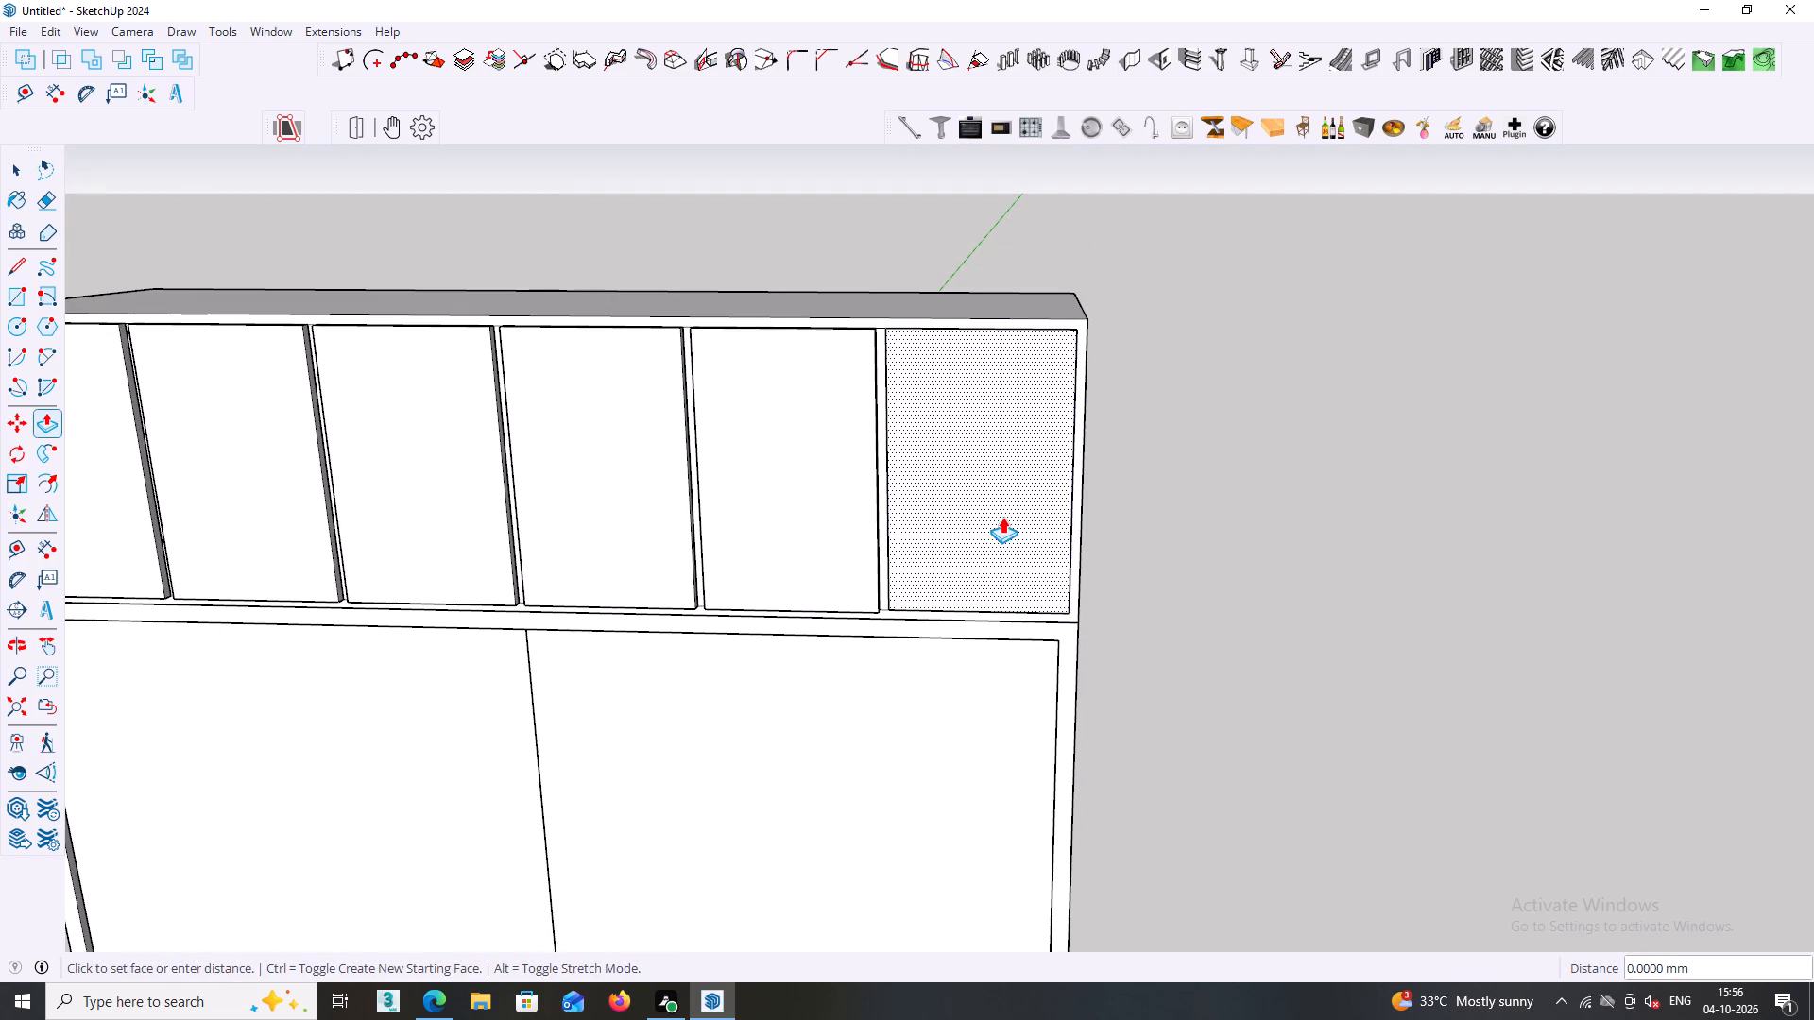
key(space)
Group the rightmost compartment's rectangle together with its edges.
double_click(1002, 518)
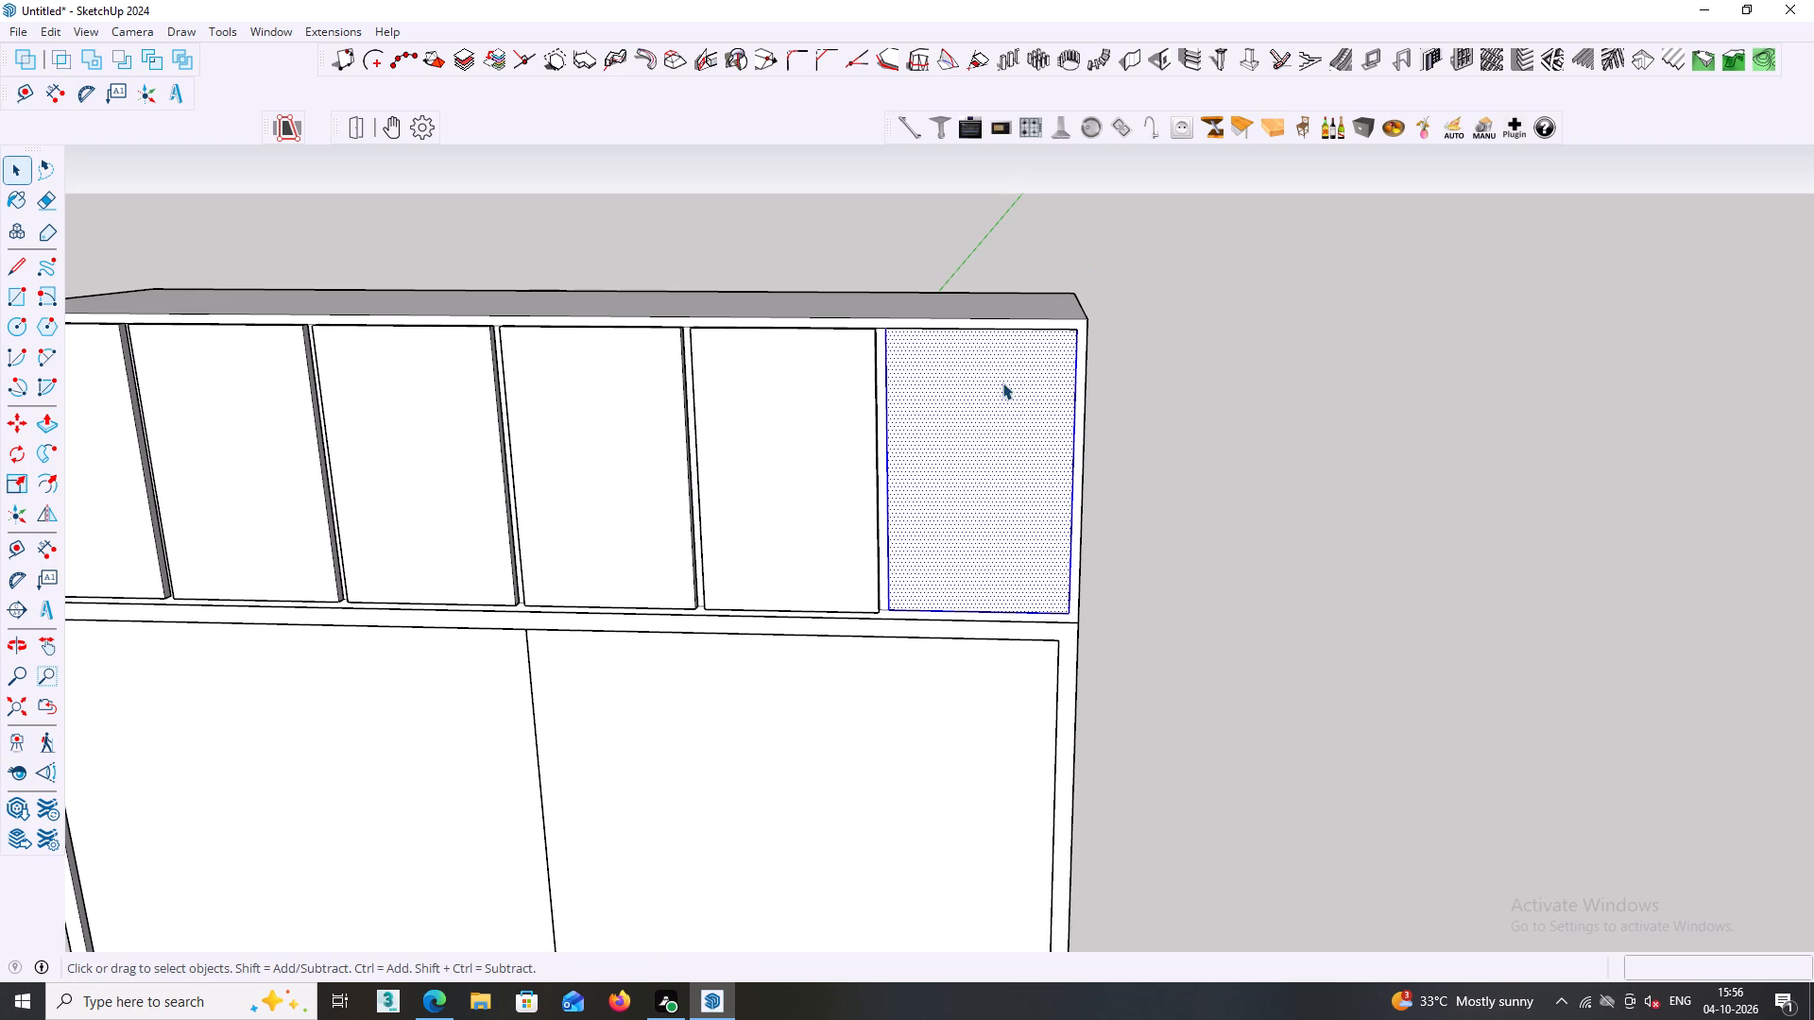
right_click(1000, 388)
click(1071, 182)
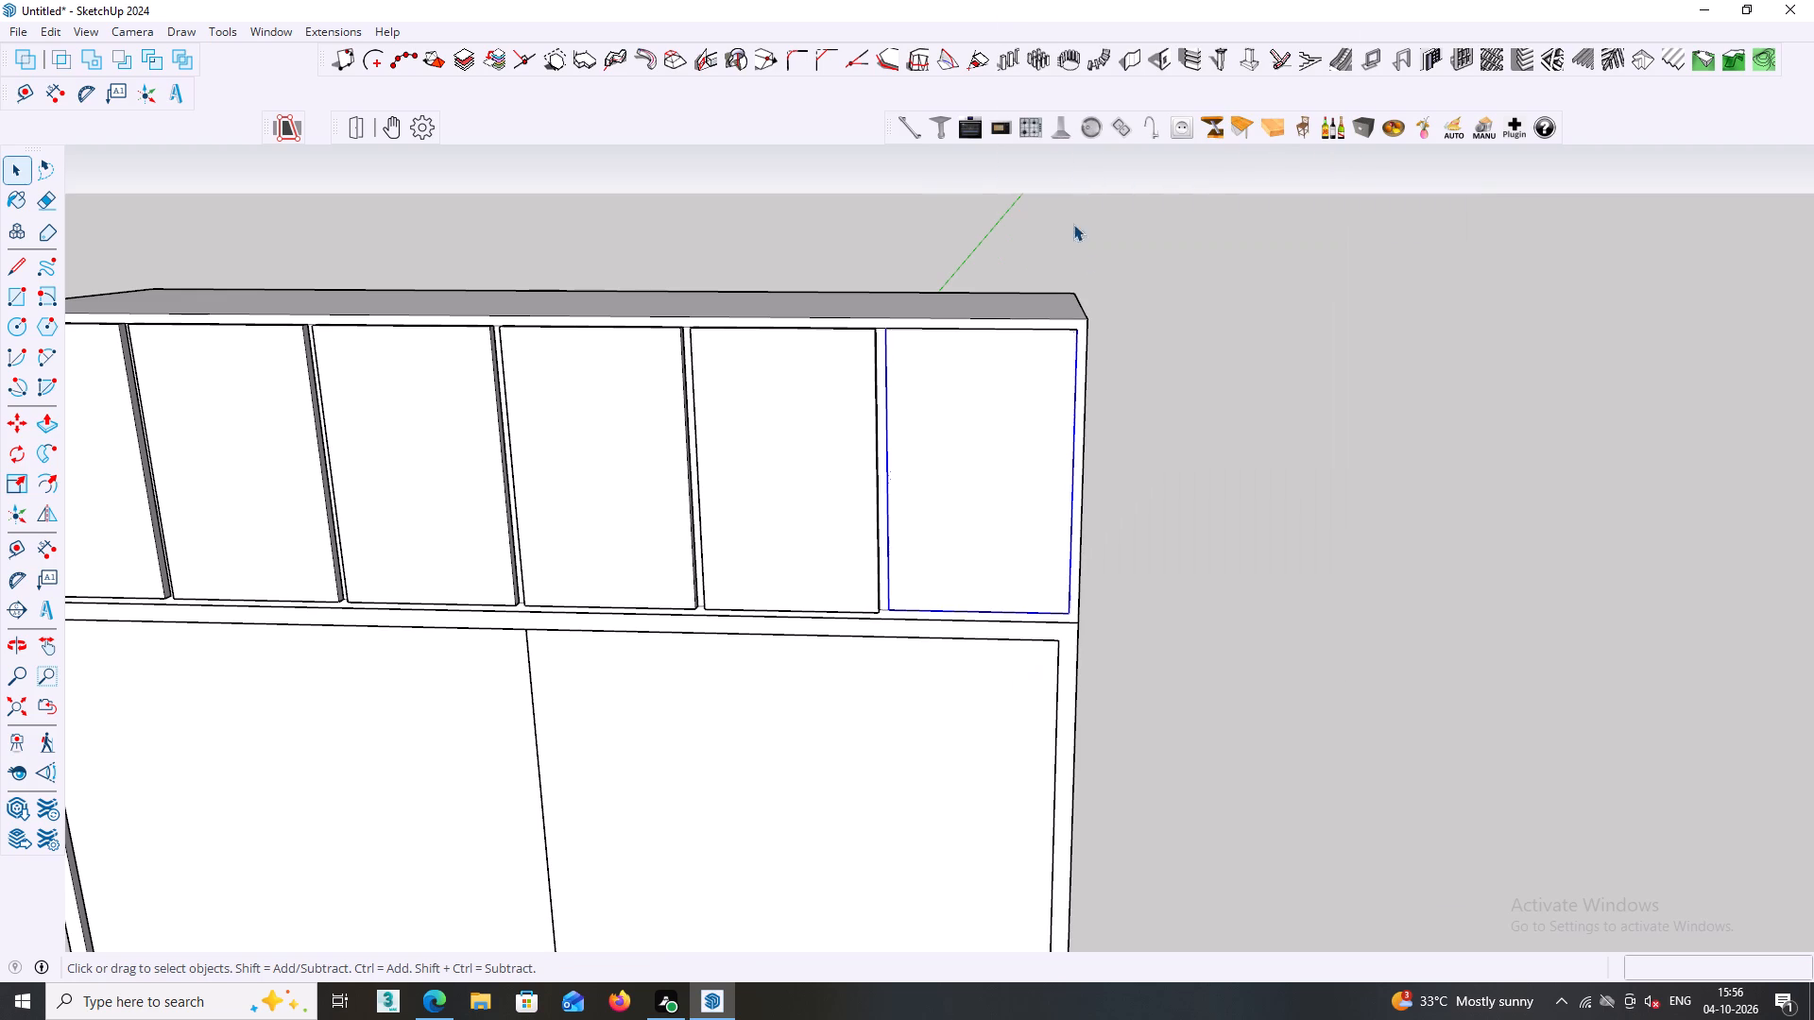
click(1318, 490)
Open the rightmost panel's group and extrude its face outward 18 mm, flush with the neighbouring door panel.
click(1050, 505)
double_click(1050, 505)
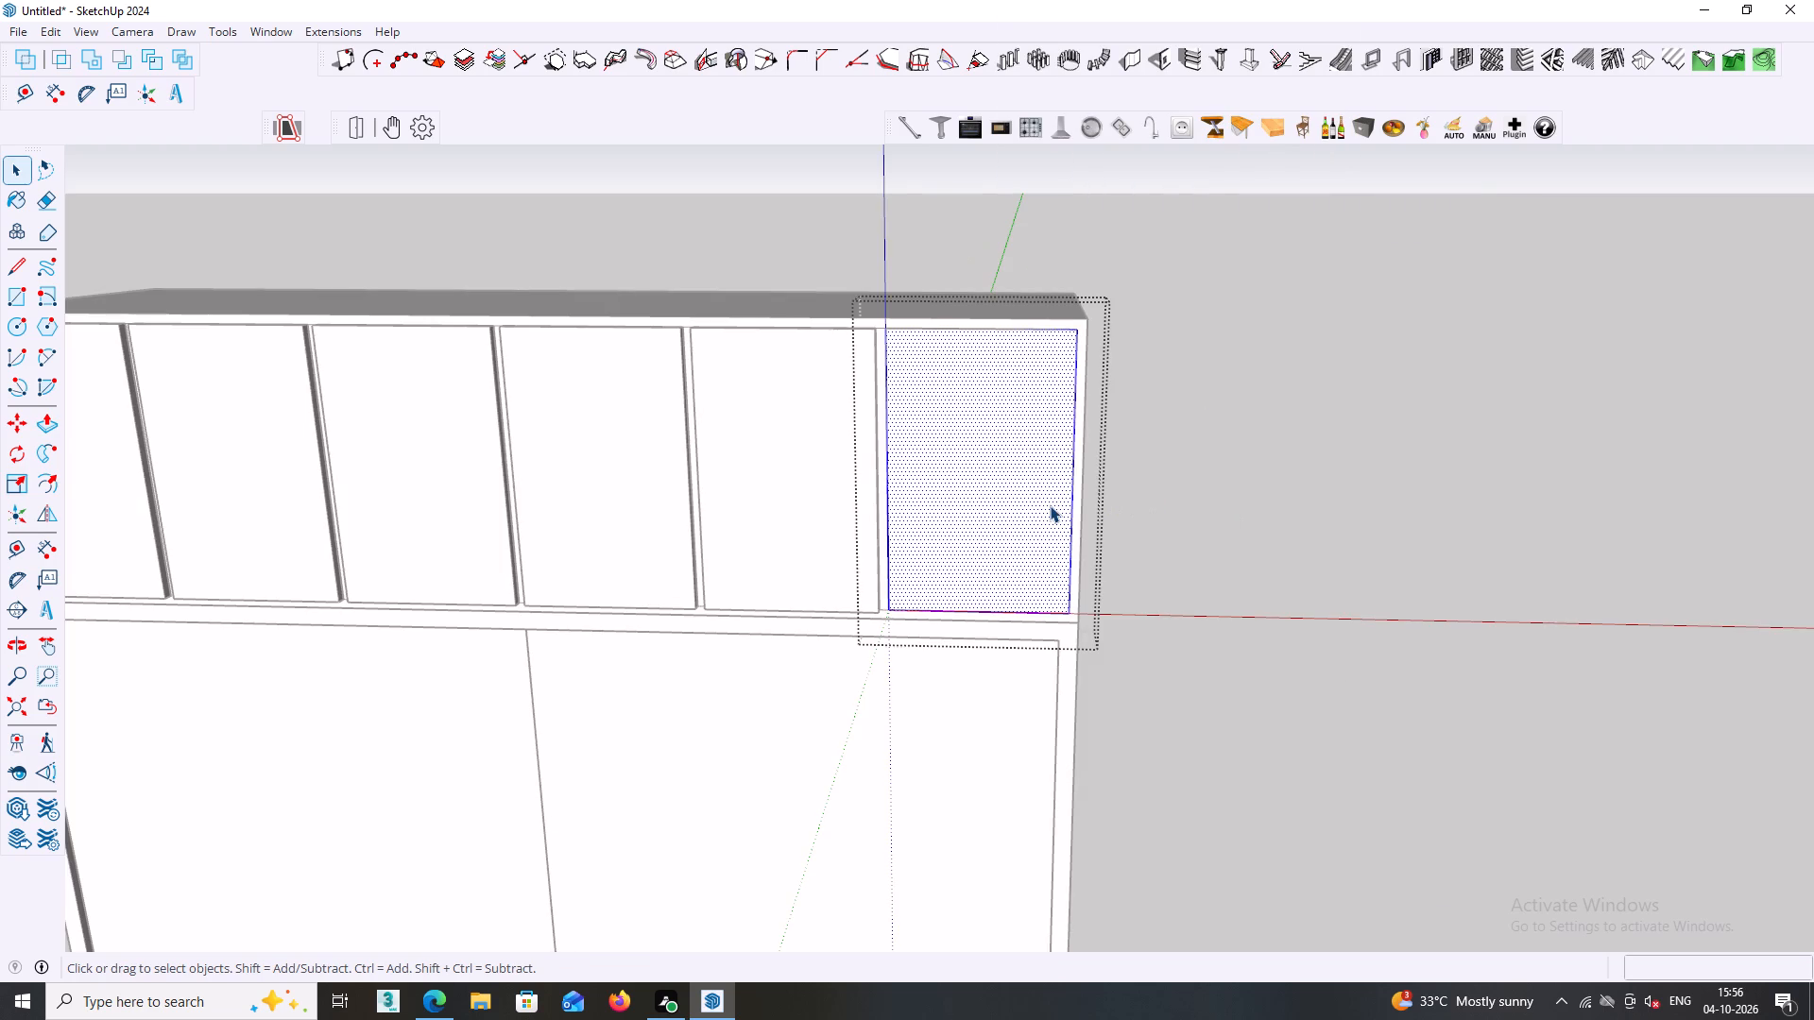
key(p)
click(1049, 502)
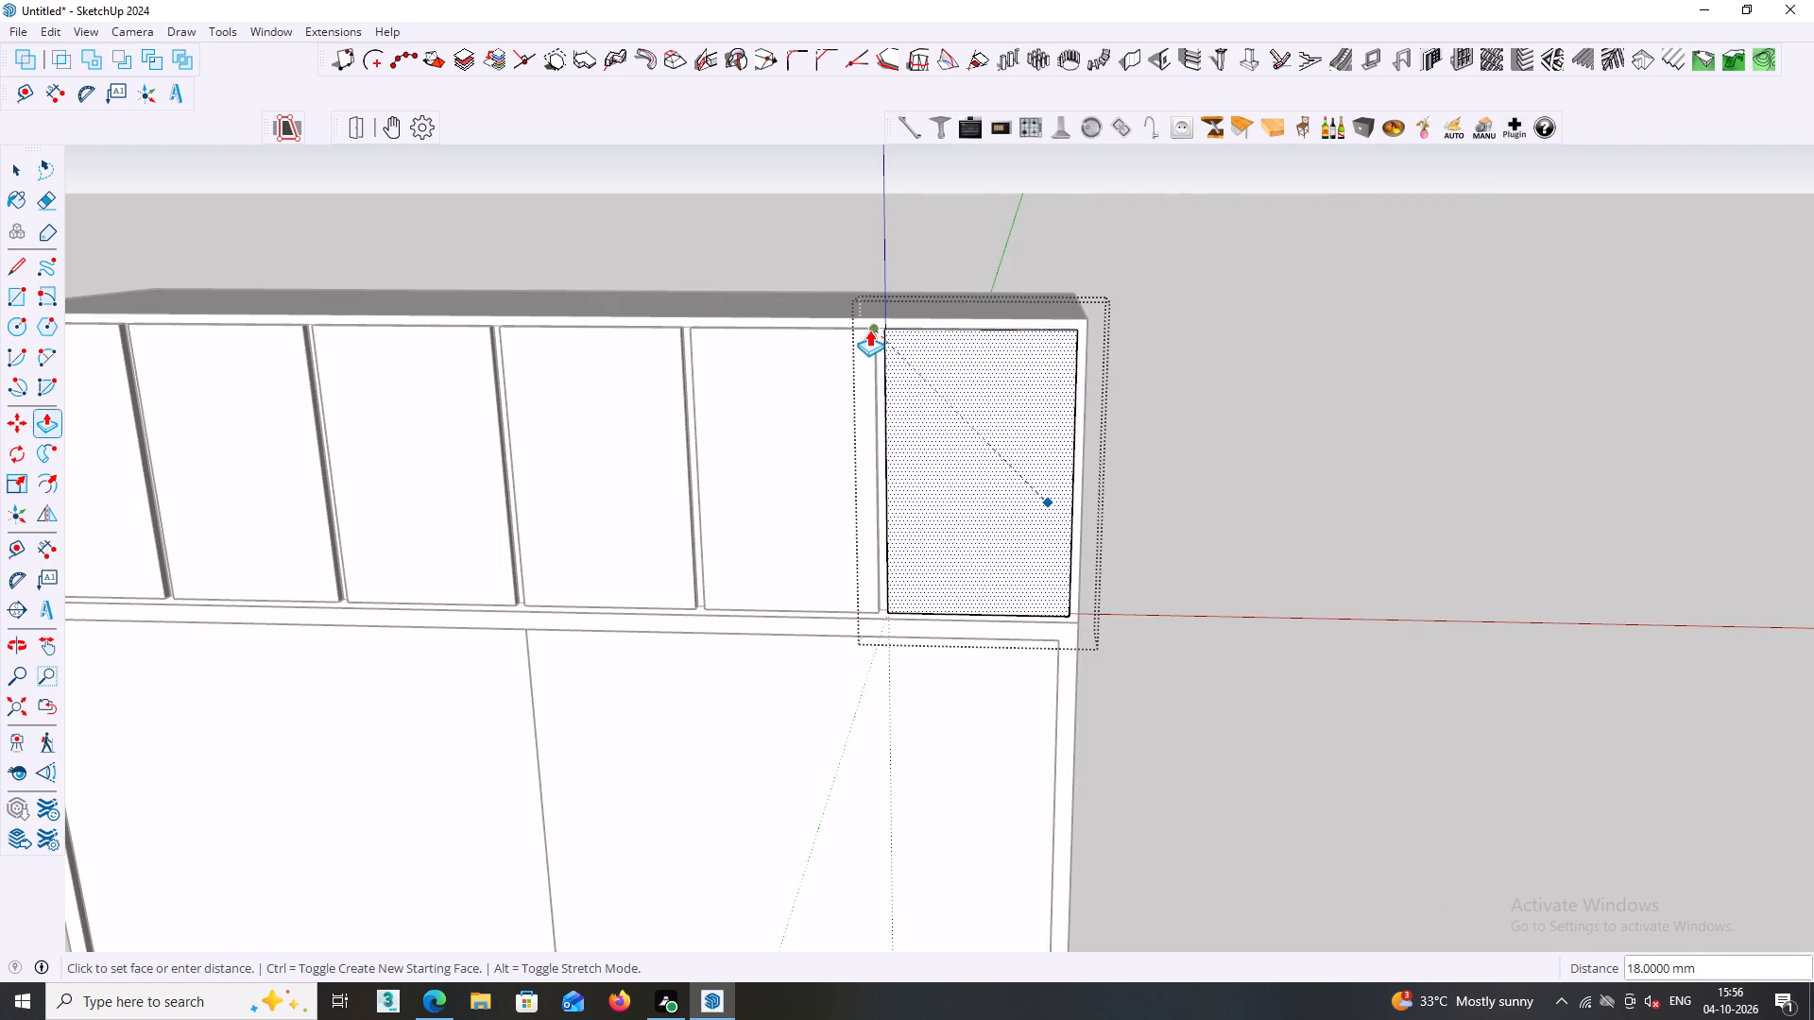
middle_drag(869, 330, 870, 548)
scroll(875, 398, up, 2)
click(867, 375)
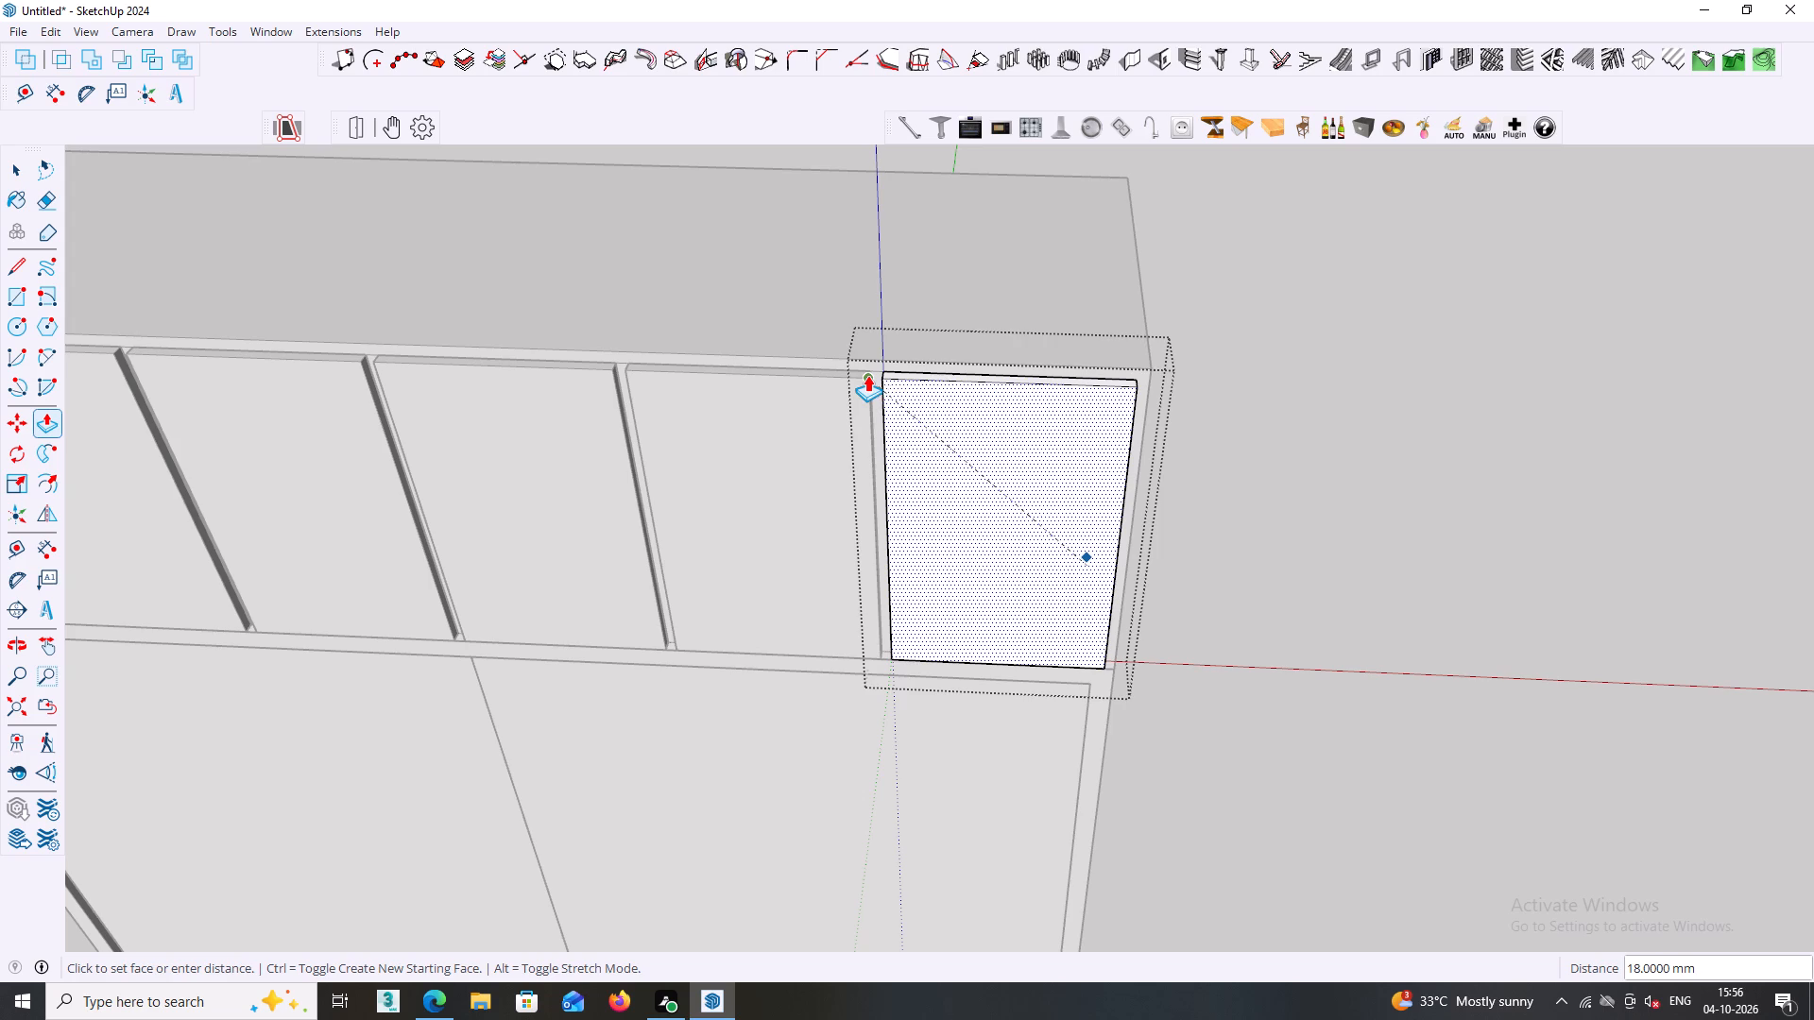
key(space)
click(1466, 529)
Open the group of the upper cabinet's leftmost door panel for editing.
scroll(1344, 515, down, 9)
middle_drag(1316, 568, 1310, 580)
middle_click(1286, 600)
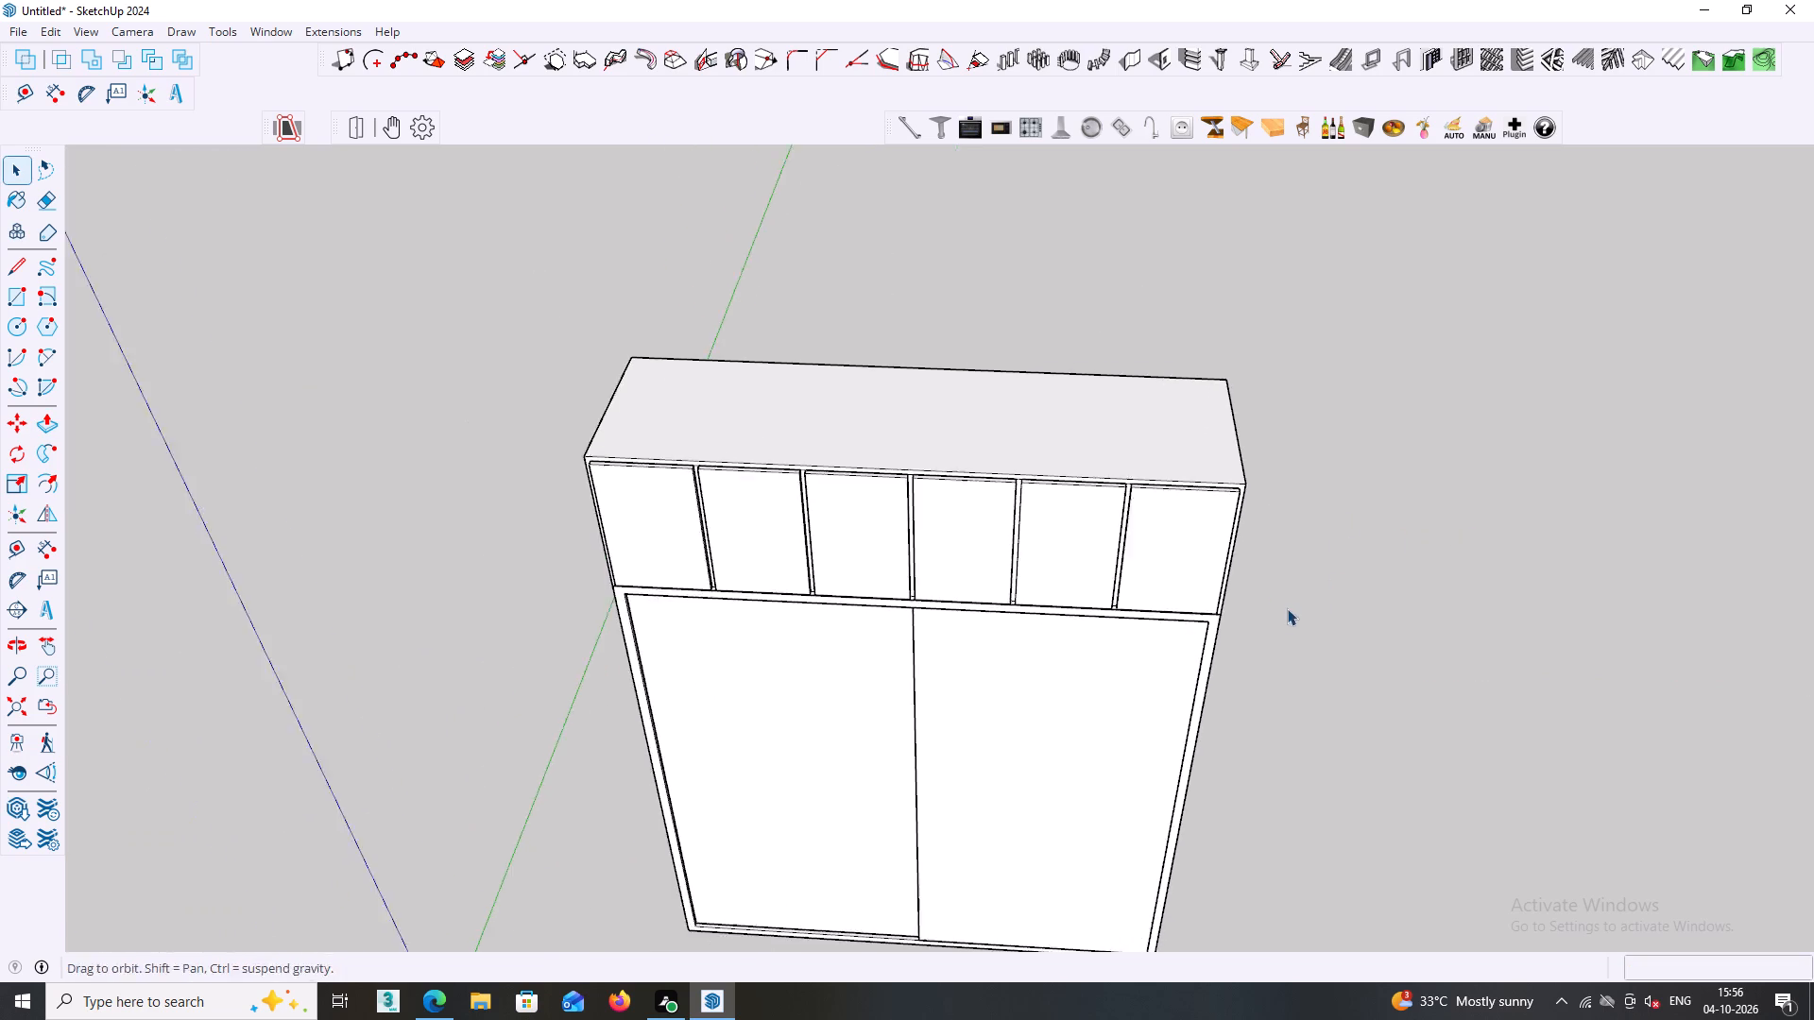
middle_drag(1277, 607, 1678, 629)
middle_drag(1129, 688, 1419, 608)
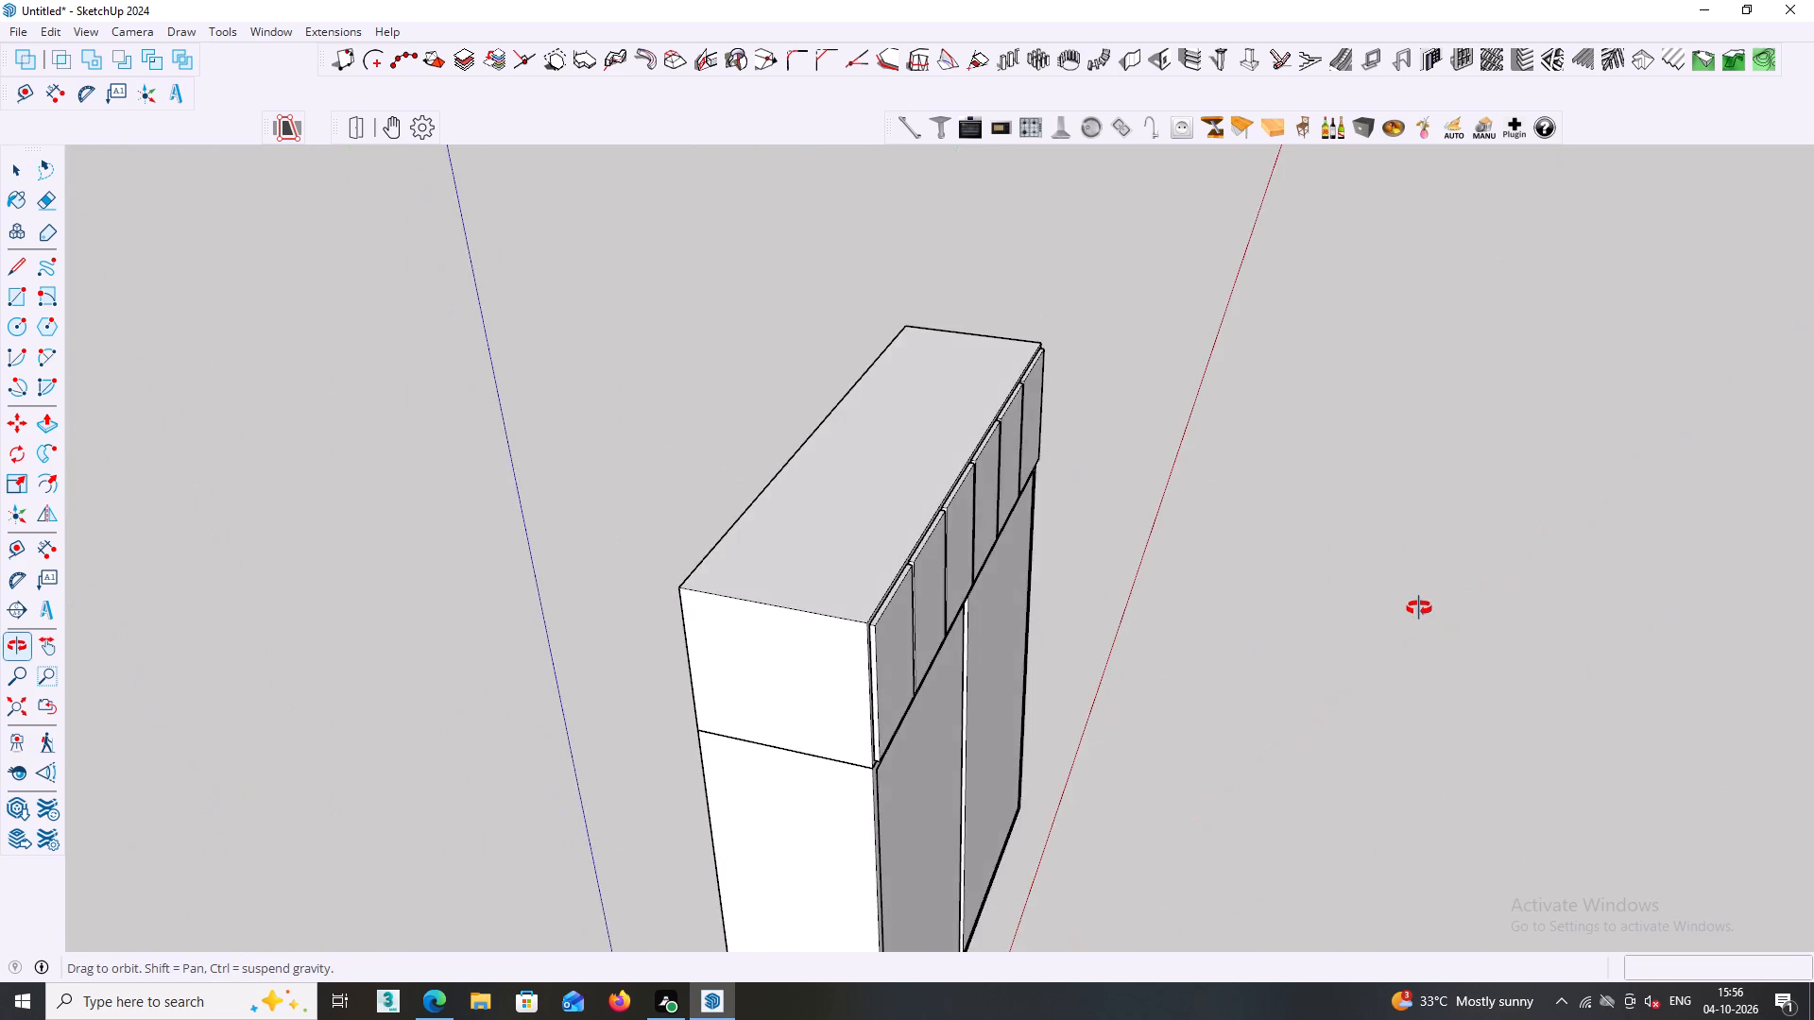
middle_drag(1419, 608, 882, 563)
scroll(794, 553, up, 4)
scroll(651, 519, up, 2)
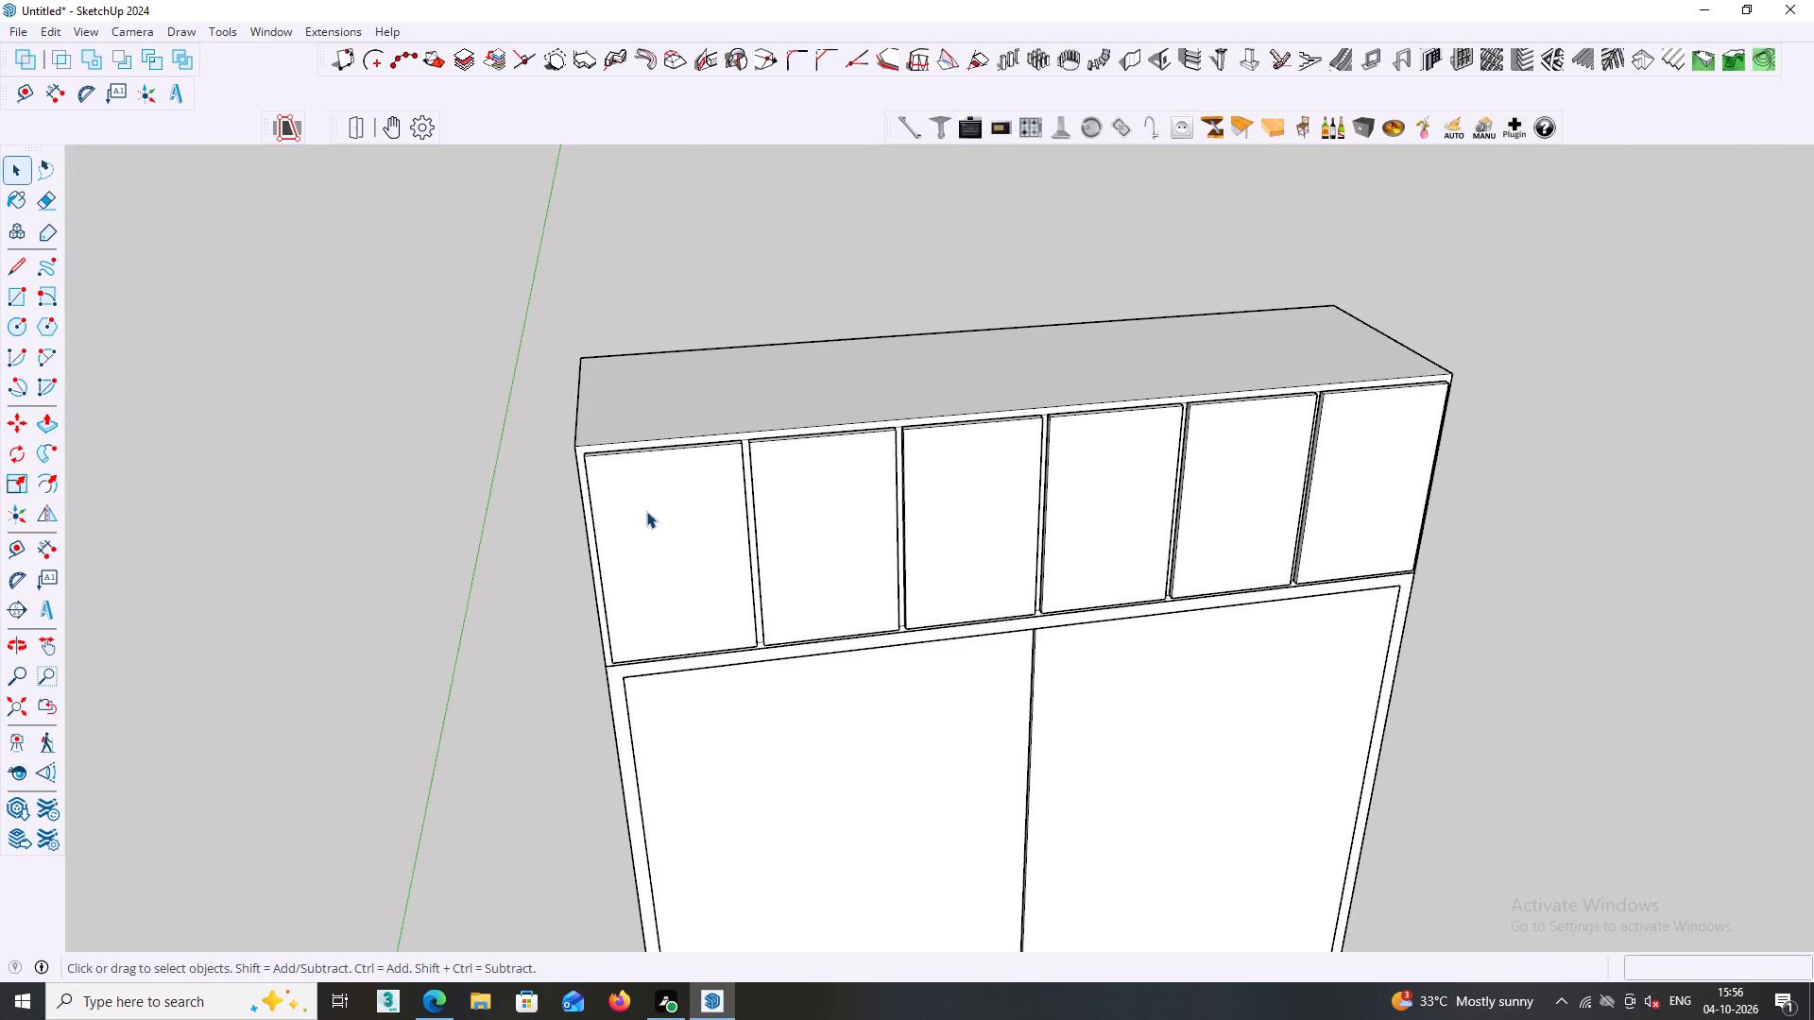
middle_drag(584, 451, 447, 449)
scroll(628, 416, up, 4)
middle_drag(659, 384, 659, 528)
scroll(681, 427, up, 6)
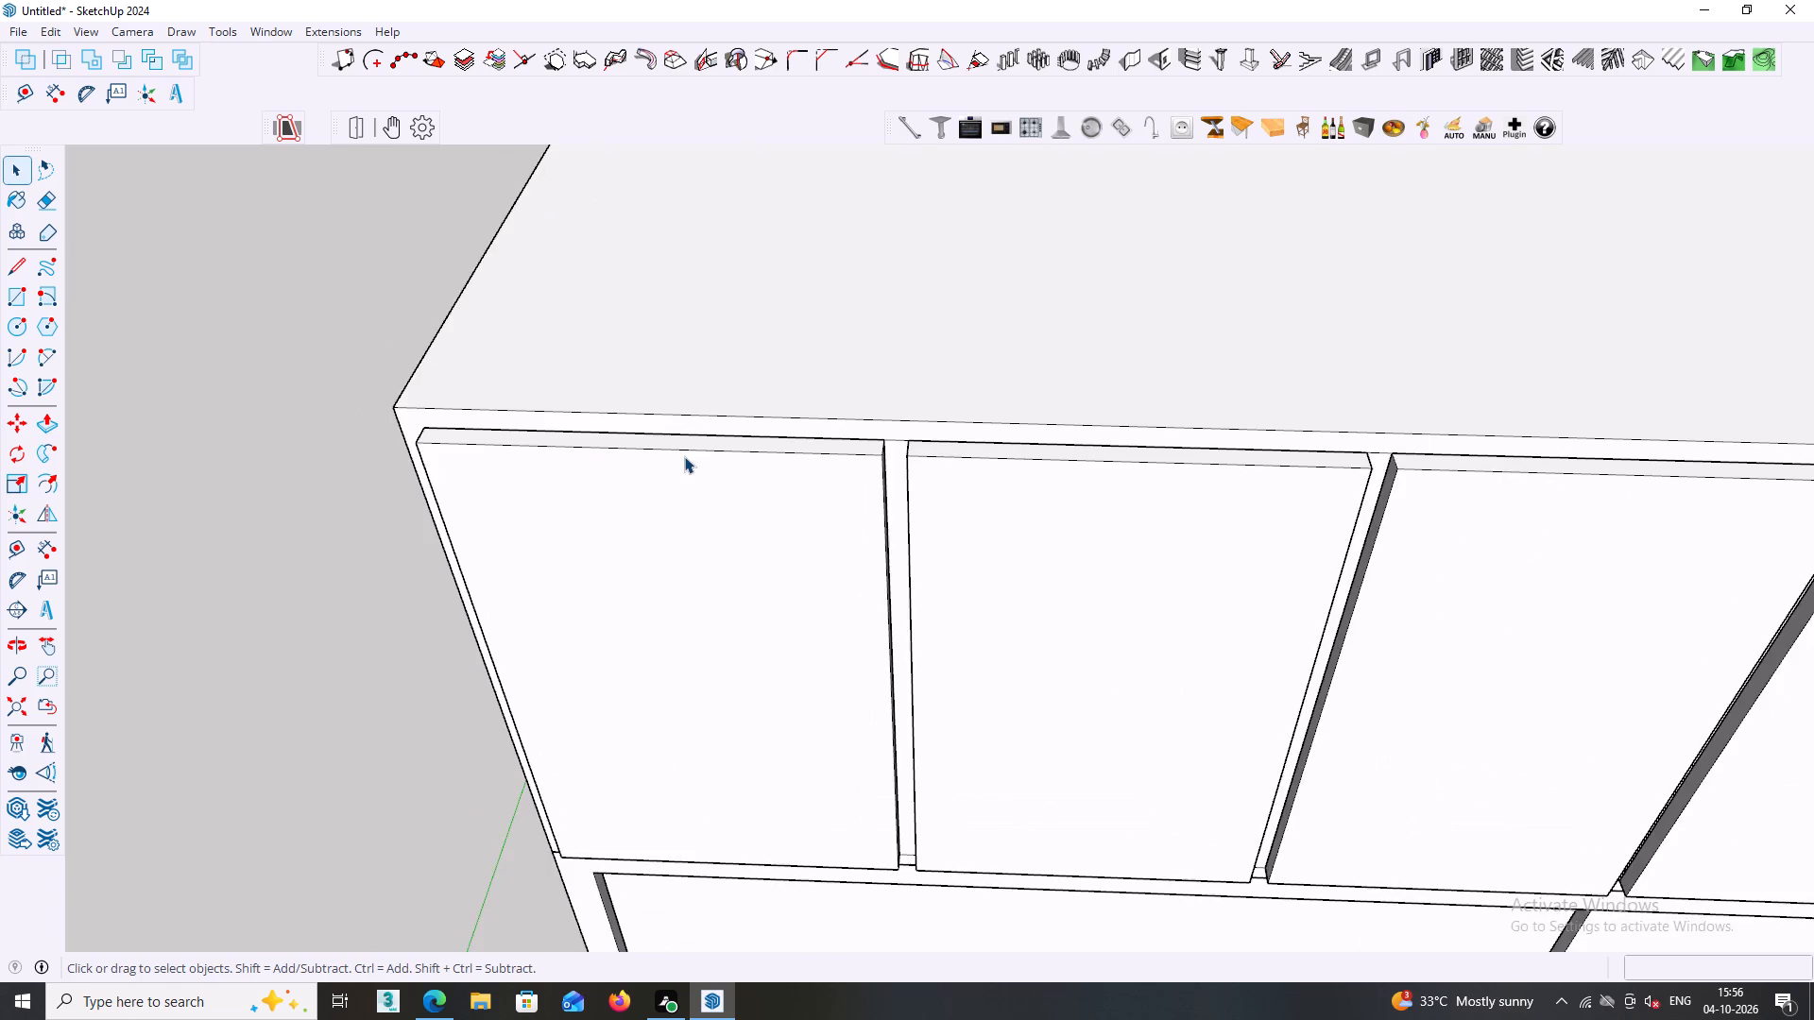
scroll(684, 456, up, 1)
triple_click(696, 435)
click(695, 439)
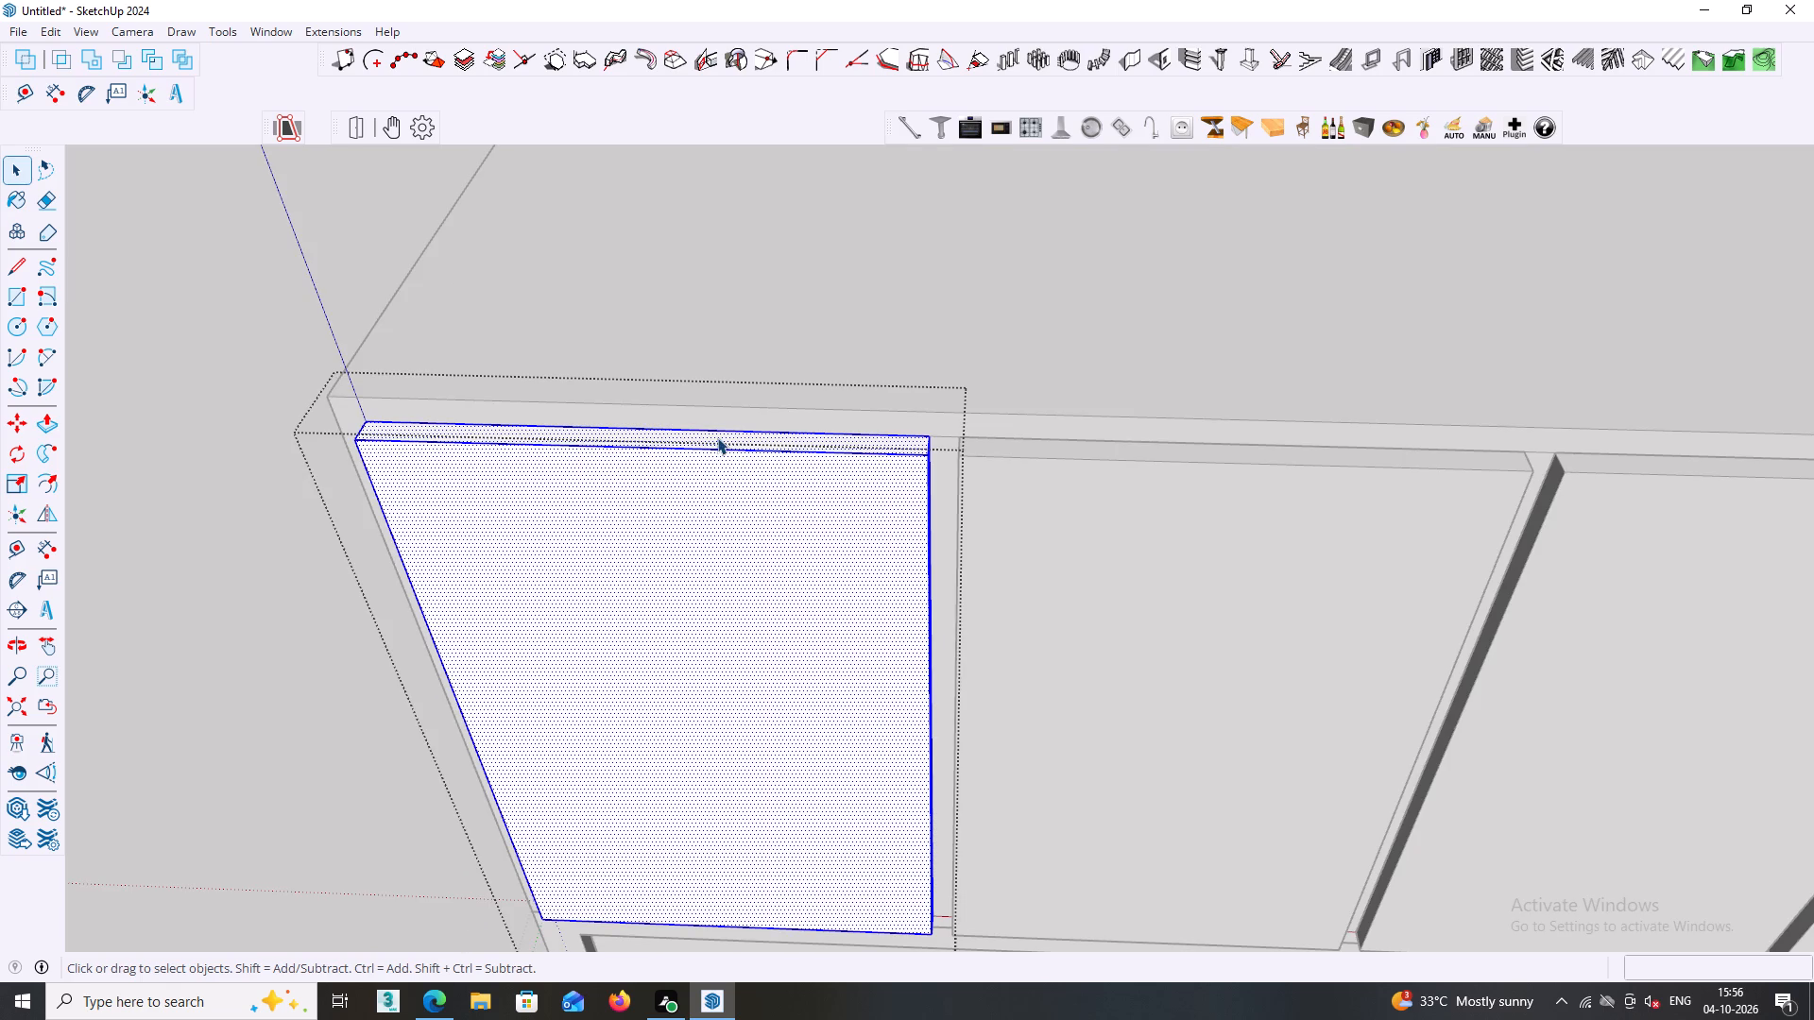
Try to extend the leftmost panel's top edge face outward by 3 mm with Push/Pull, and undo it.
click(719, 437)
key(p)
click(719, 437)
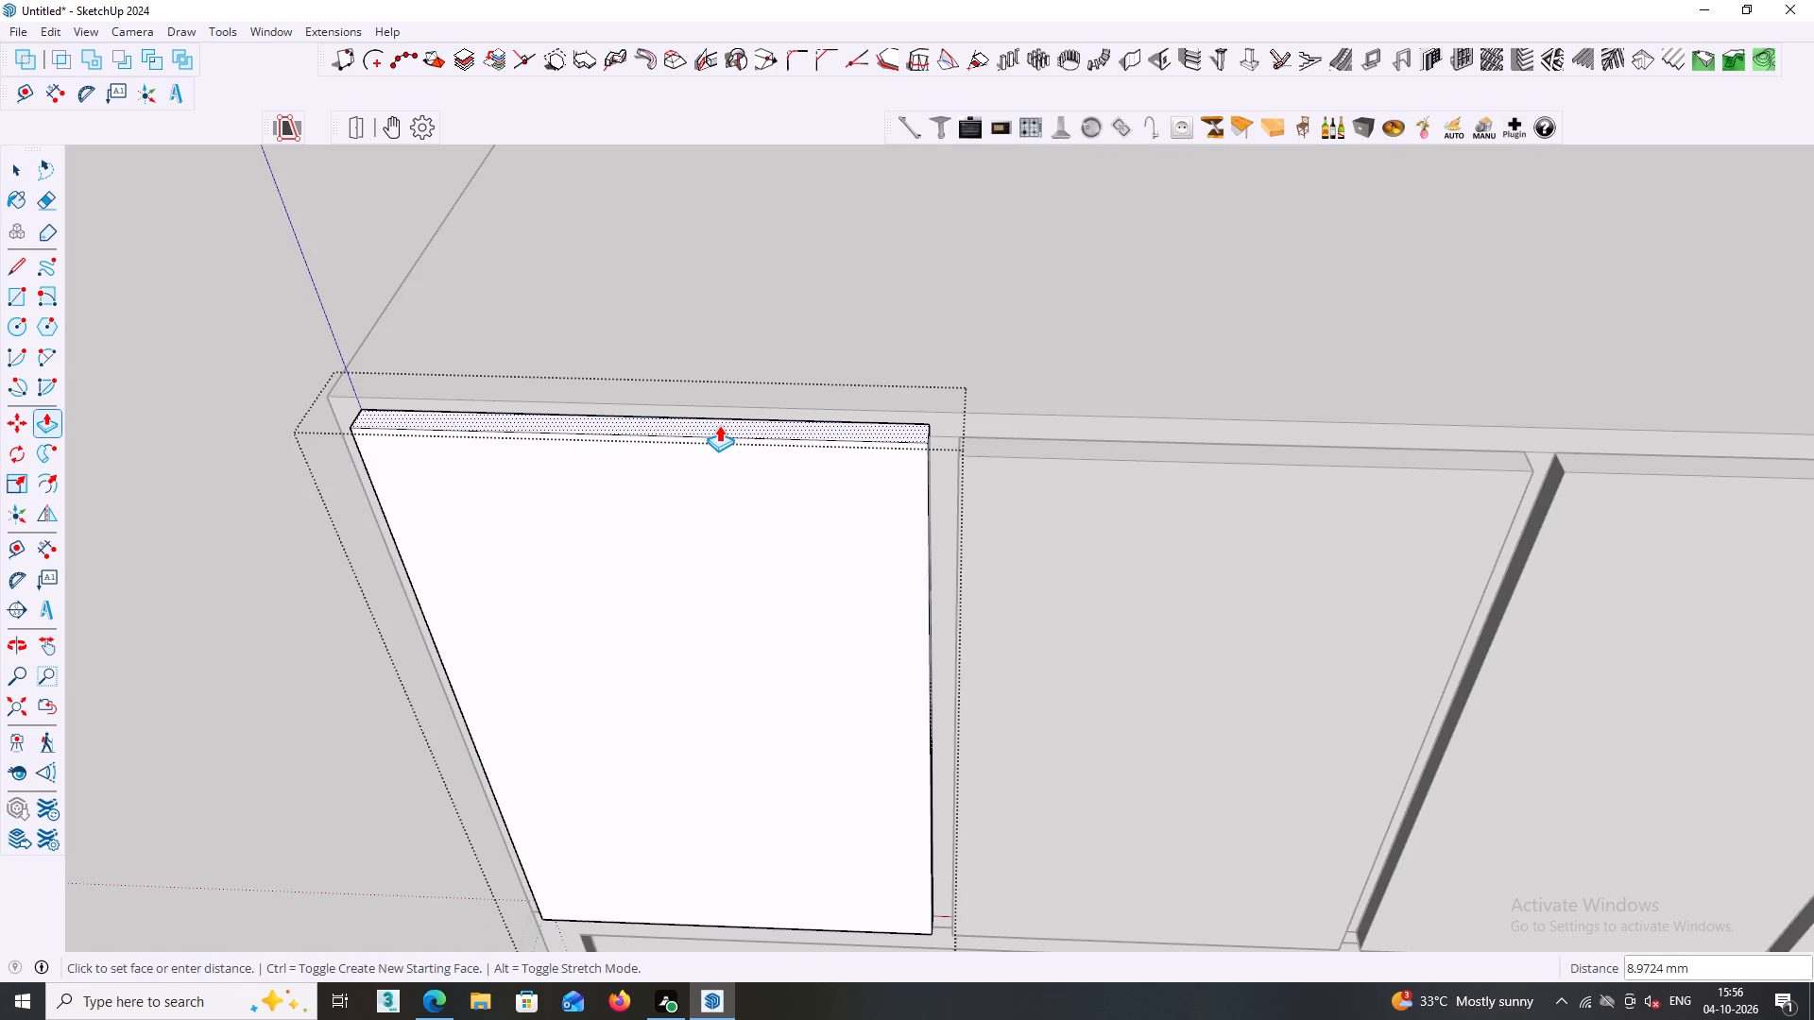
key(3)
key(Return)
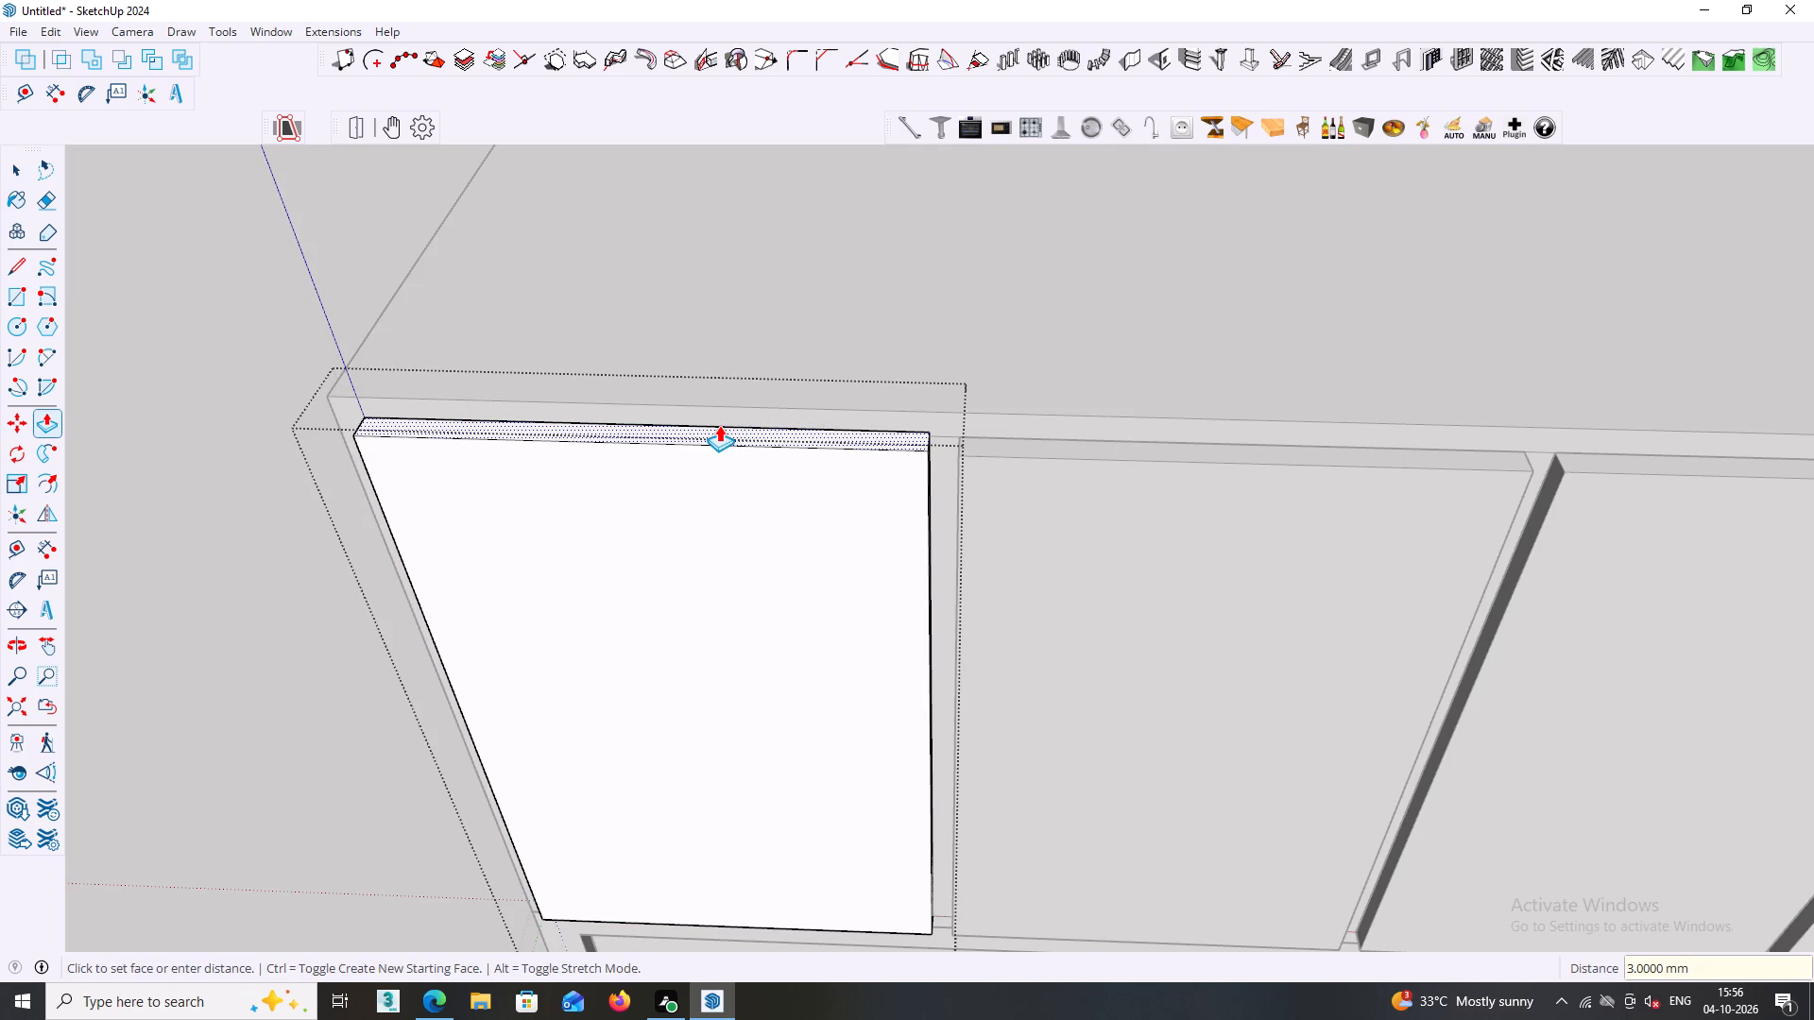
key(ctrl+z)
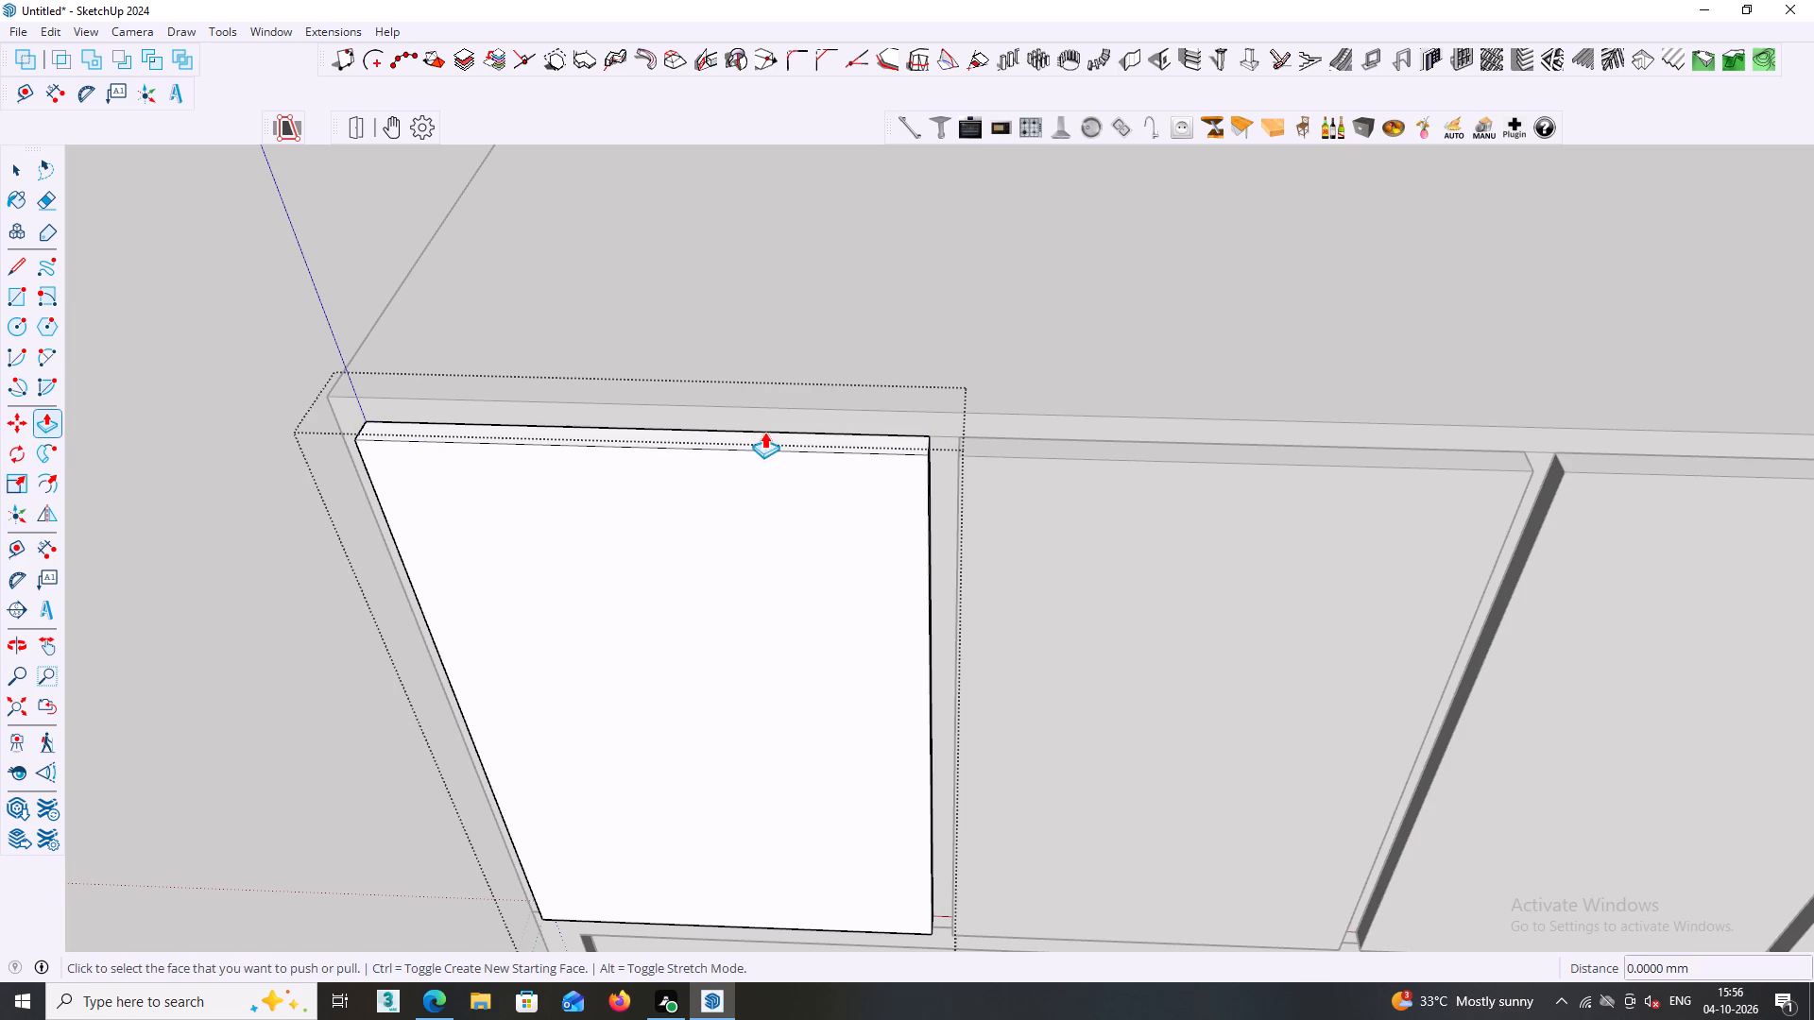
Extend the leftmost panel's top edge face outward by 3 mm.
click(780, 434)
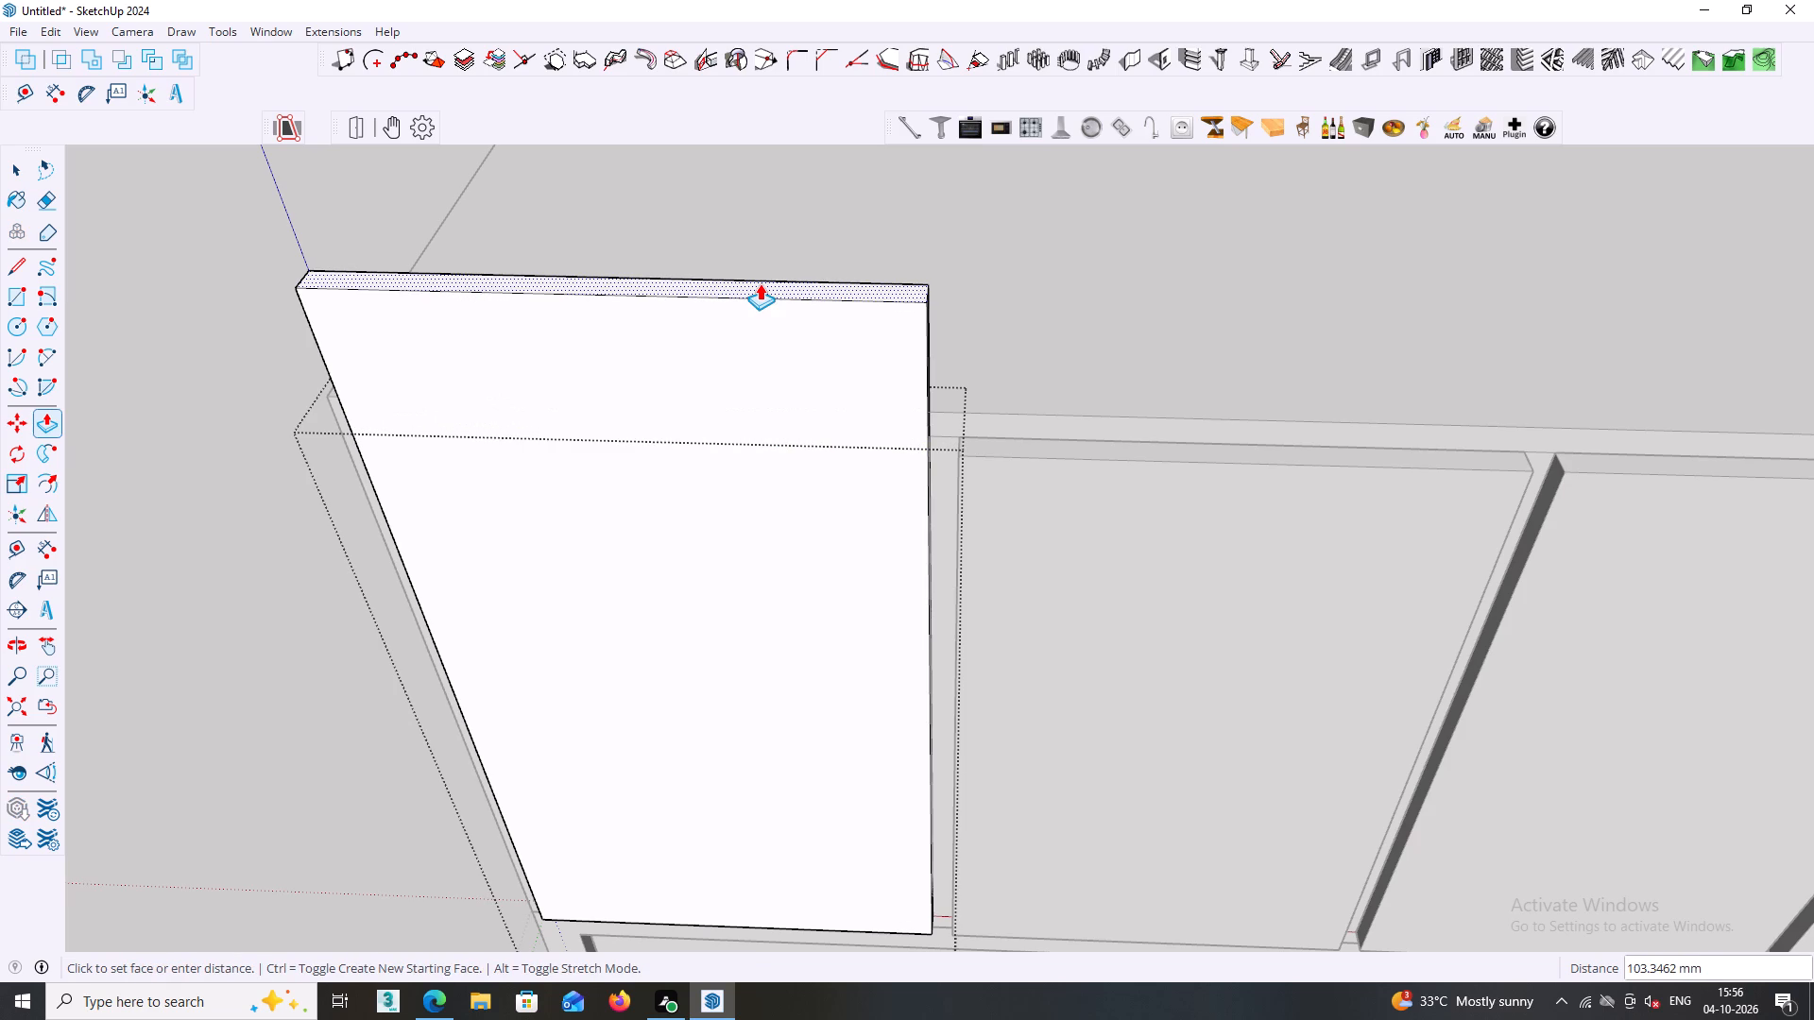
key(3)
key(Return)
Repeat the 3 mm outward extension on the leftmost panel's two side faces and bottom edge face, and leave its group.
middle_drag(944, 584, 886, 503)
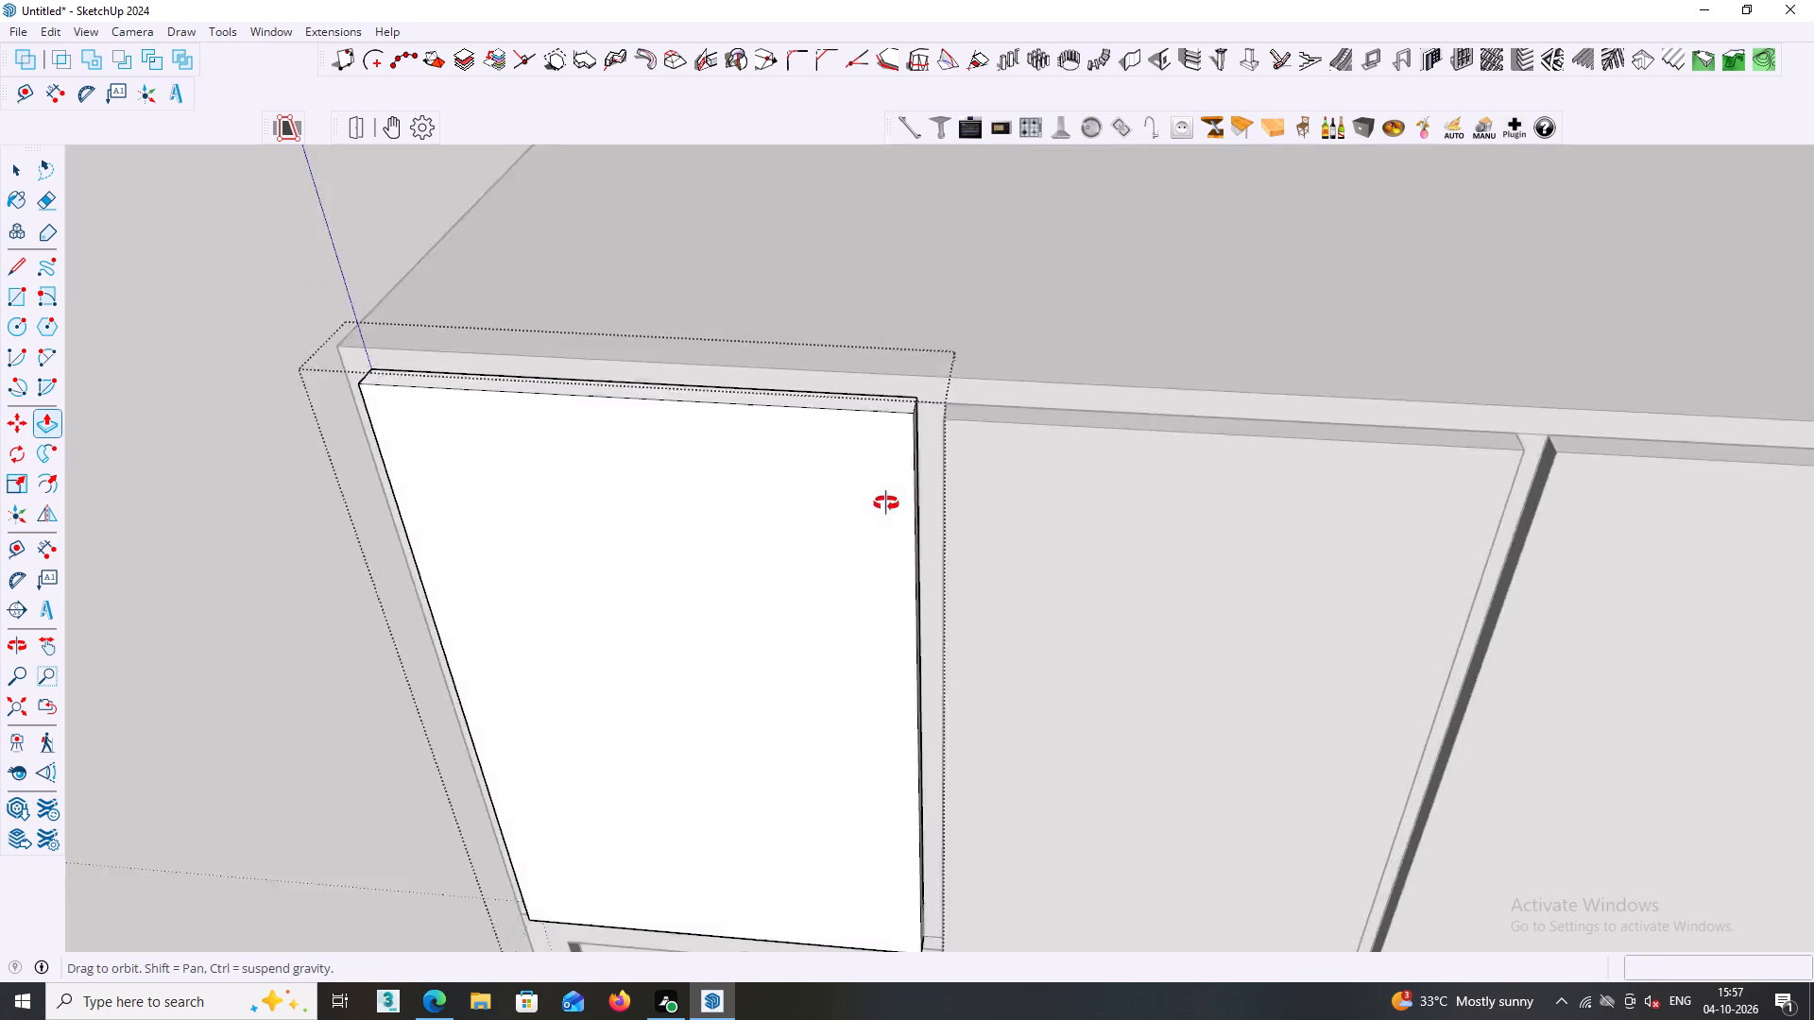
middle_drag(886, 503, 806, 435)
scroll(878, 495, up, 4)
double_click(875, 500)
scroll(871, 503, down, 1)
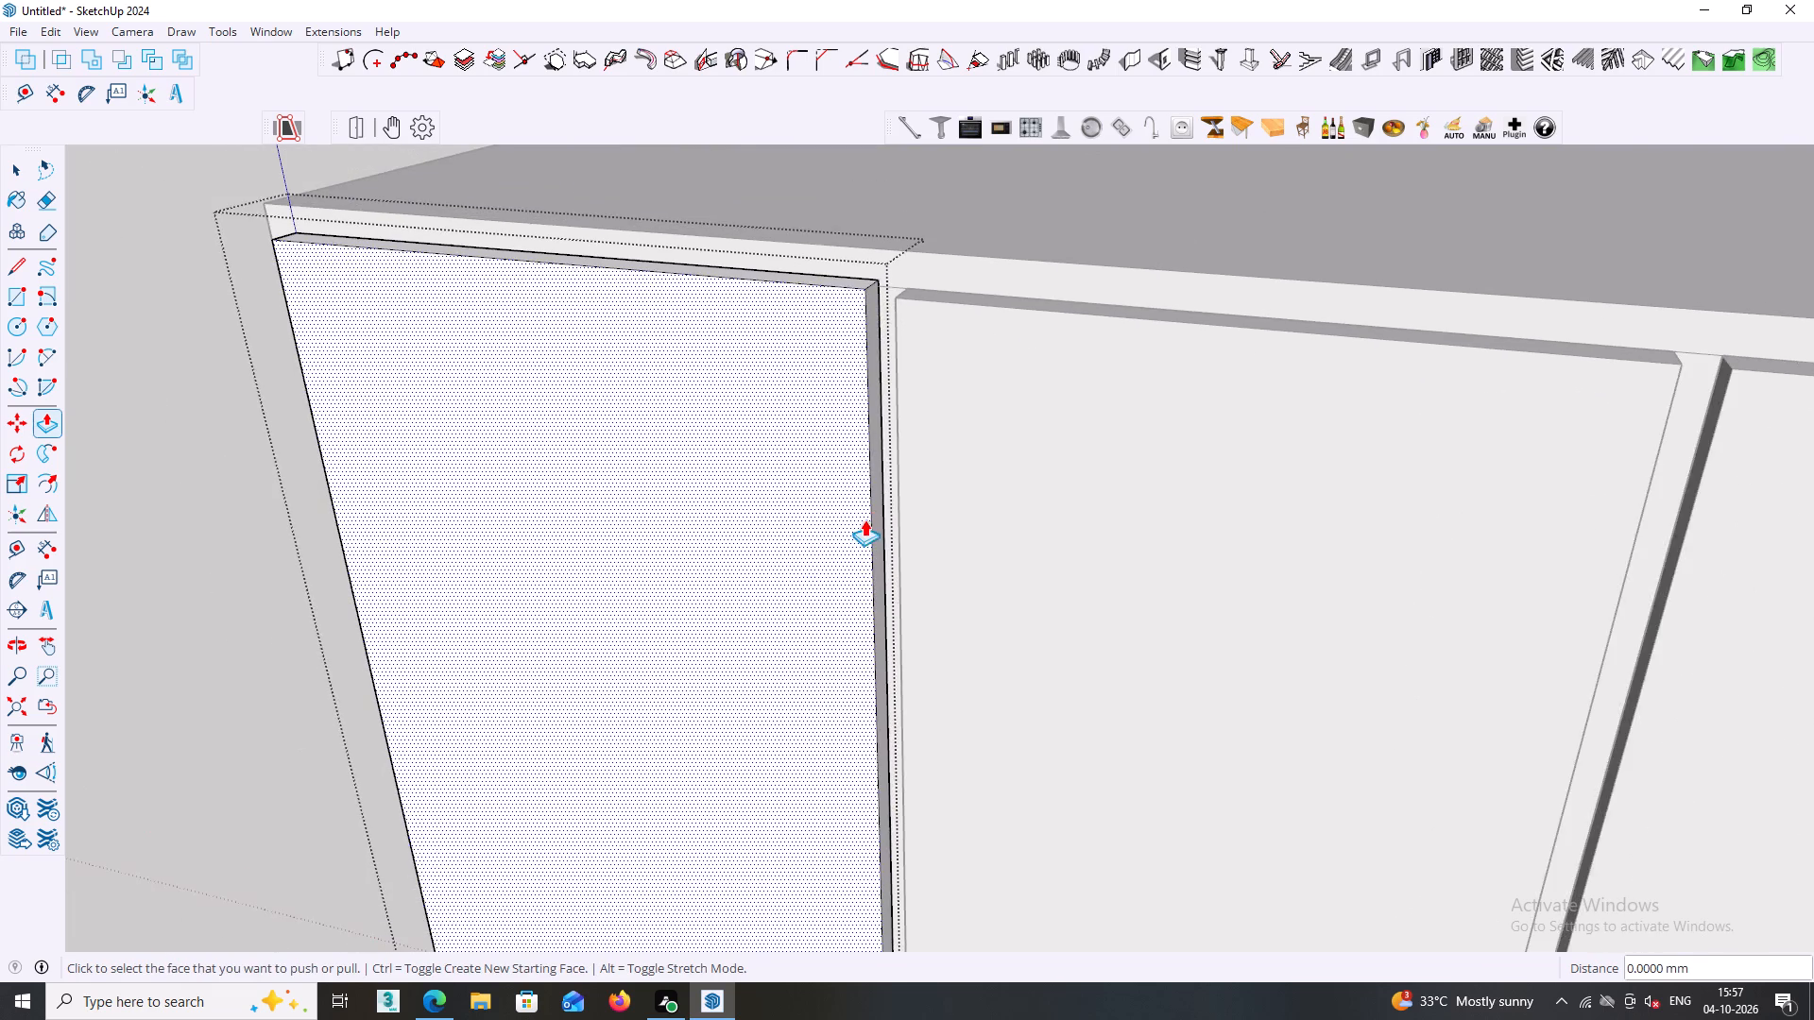
scroll(864, 519, down, 2)
middle_drag(826, 598, 1275, 378)
shift+scroll(830, 592, down, 1)
middle_drag(809, 481, 1332, 514)
scroll(957, 530, up, 2)
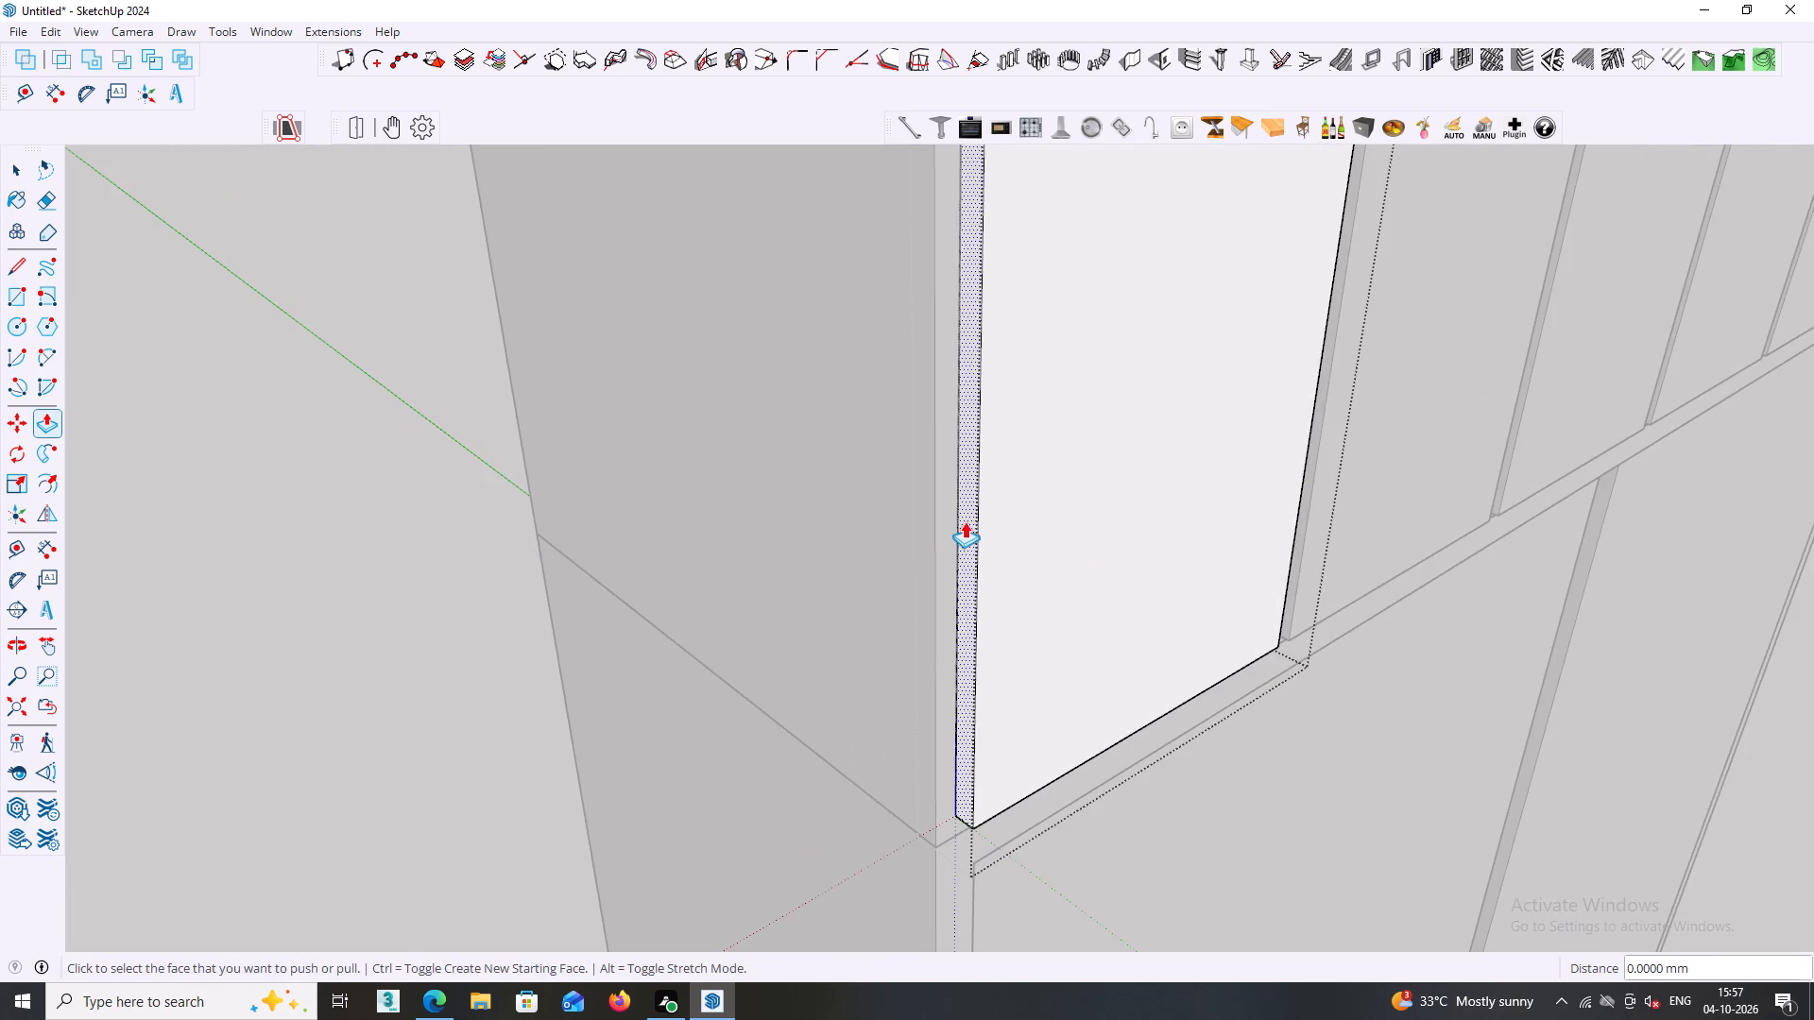
double_click(967, 520)
middle_drag(971, 524, 748, 369)
middle_drag(796, 555, 690, 331)
middle_drag(721, 430, 721, 328)
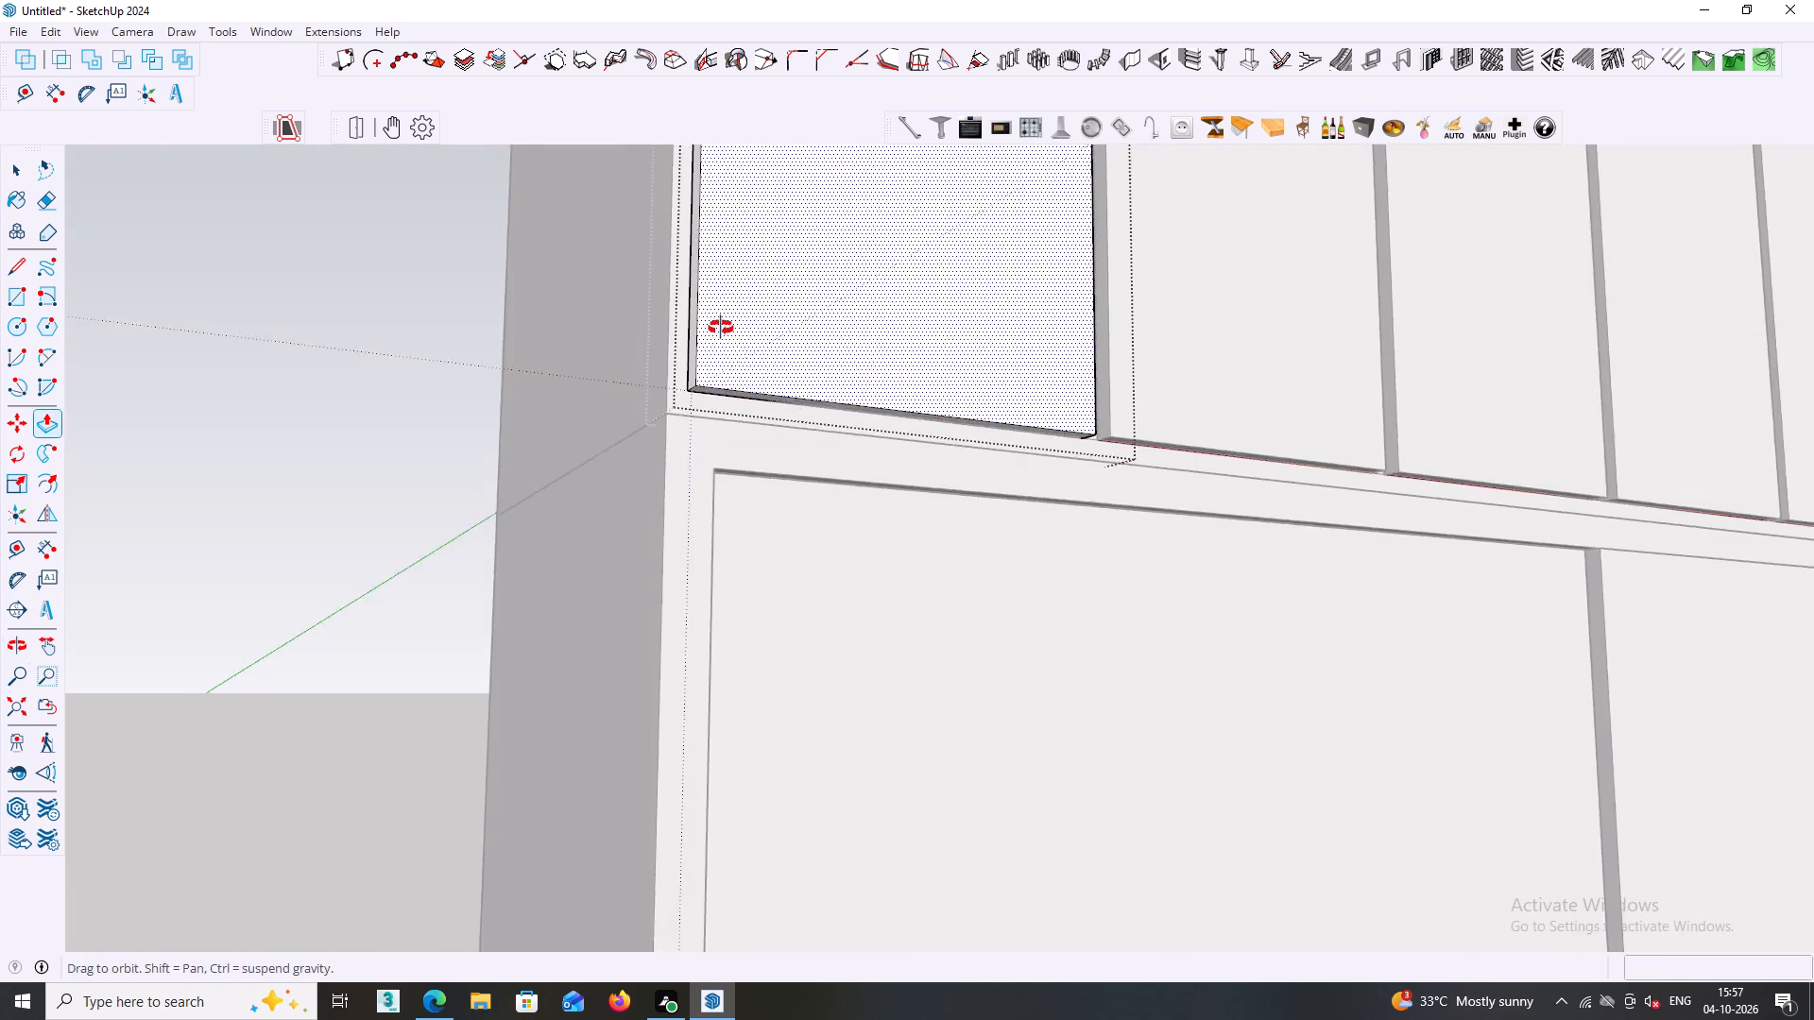
middle_drag(721, 328, 721, 329)
scroll(744, 384, up, 3)
middle_drag(746, 374, 744, 255)
scroll(746, 269, up, 2)
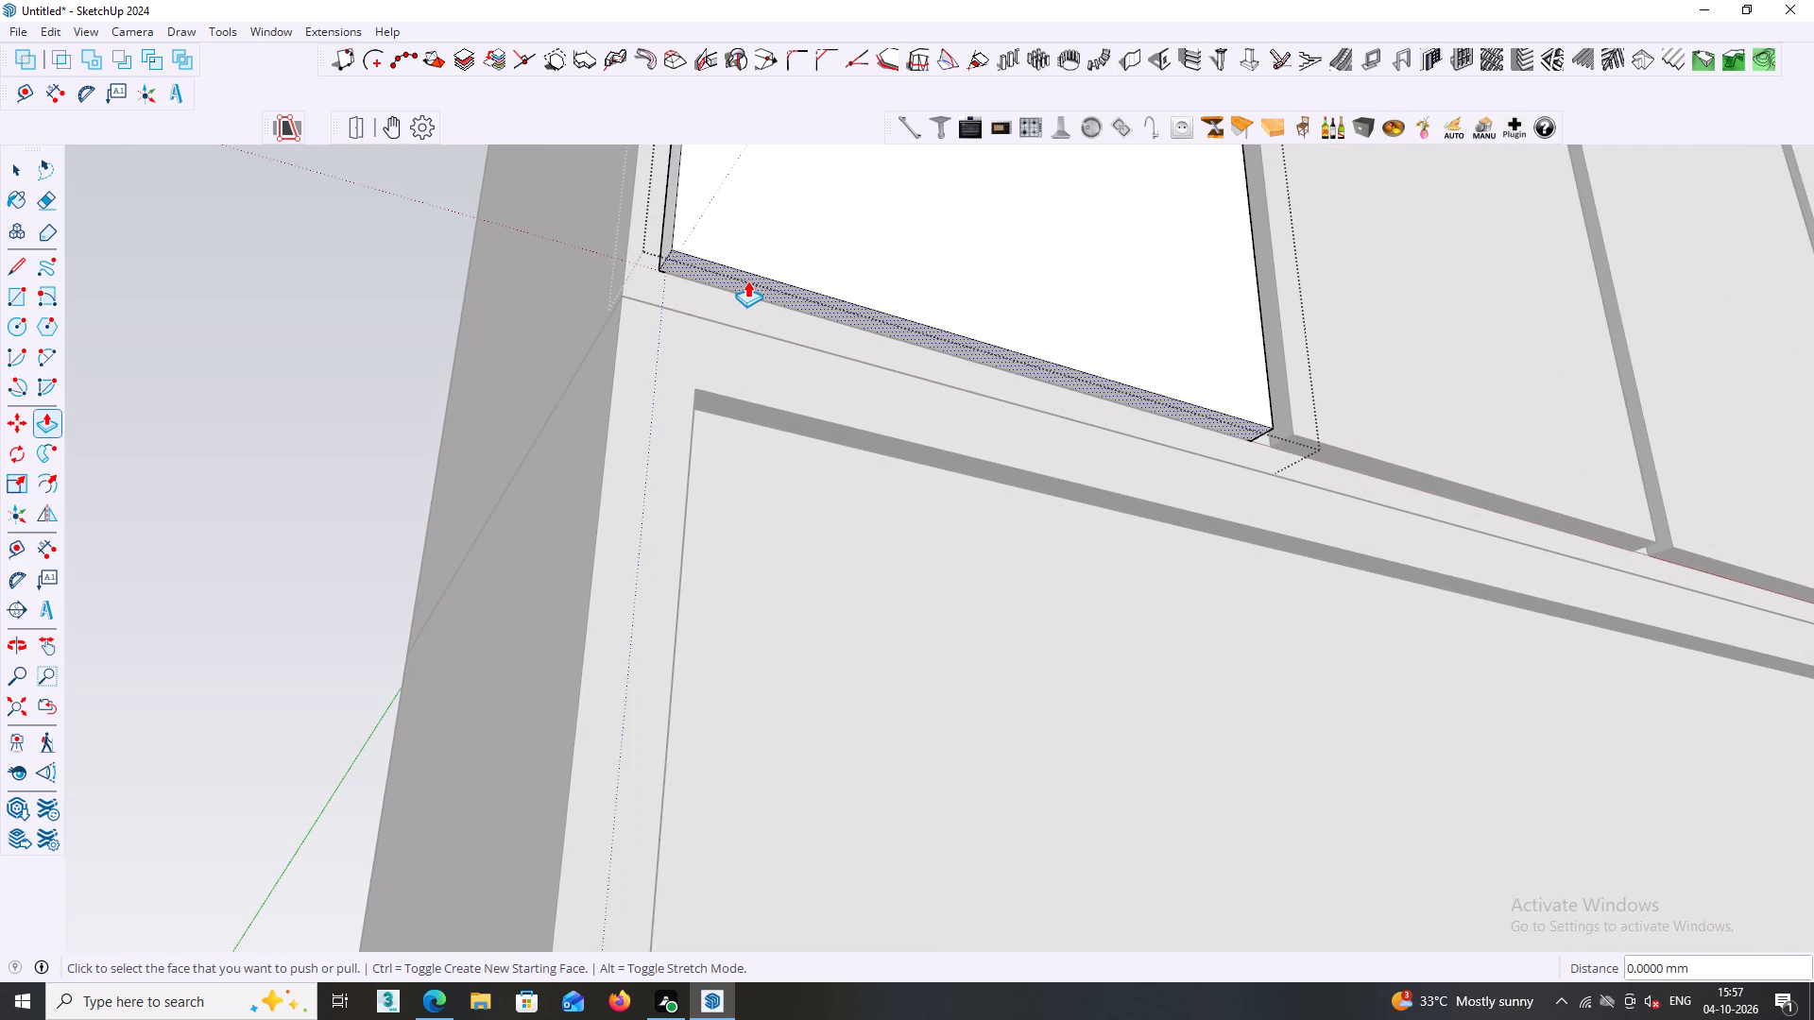
double_click(747, 280)
scroll(748, 284, down, 5)
middle_drag(996, 405, 727, 516)
scroll(936, 520, up, 1)
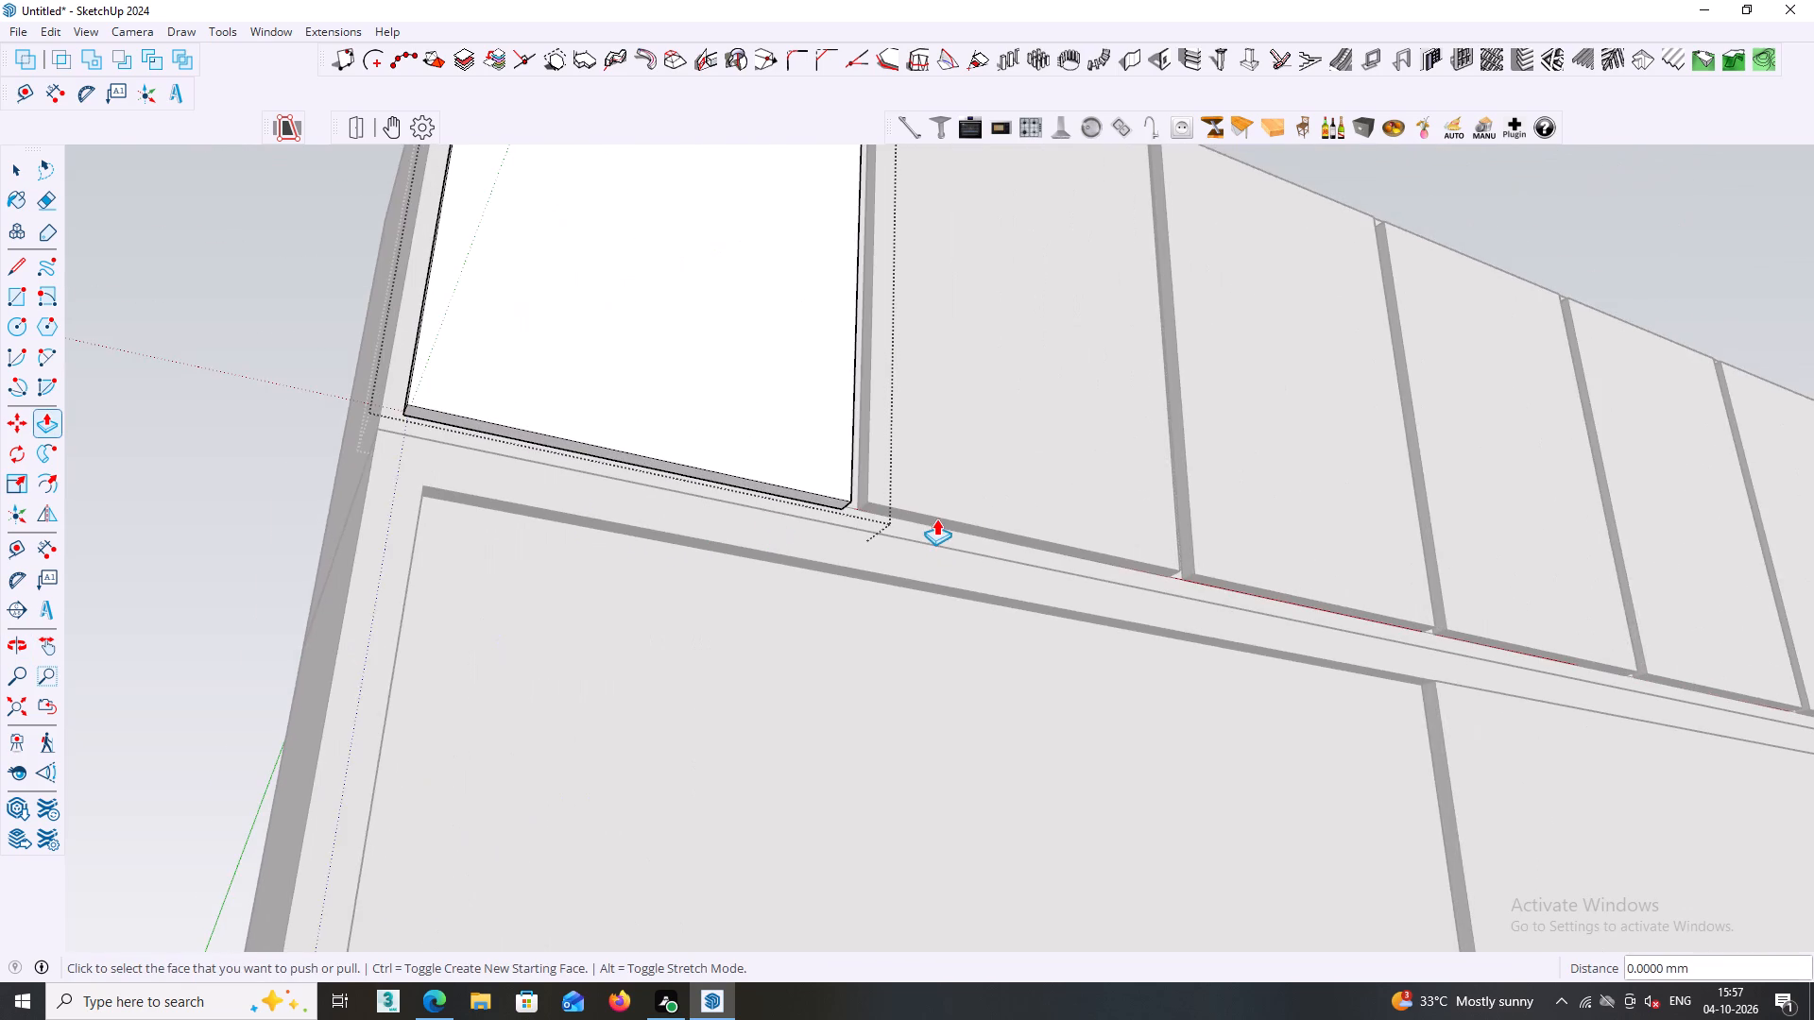
key(space)
click(160, 450)
Open the repeated door component at the second compartment and extend its left side face outward by the same 3 mm.
middle_drag(304, 452, 563, 729)
scroll(304, 459, down, 1)
scroll(748, 630, down, 2)
middle_drag(939, 538, 812, 610)
scroll(813, 579, up, 3)
middle_drag(796, 550, 744, 596)
scroll(762, 593, up, 2)
middle_drag(753, 586, 692, 575)
scroll(694, 572, up, 2)
triple_click(669, 580)
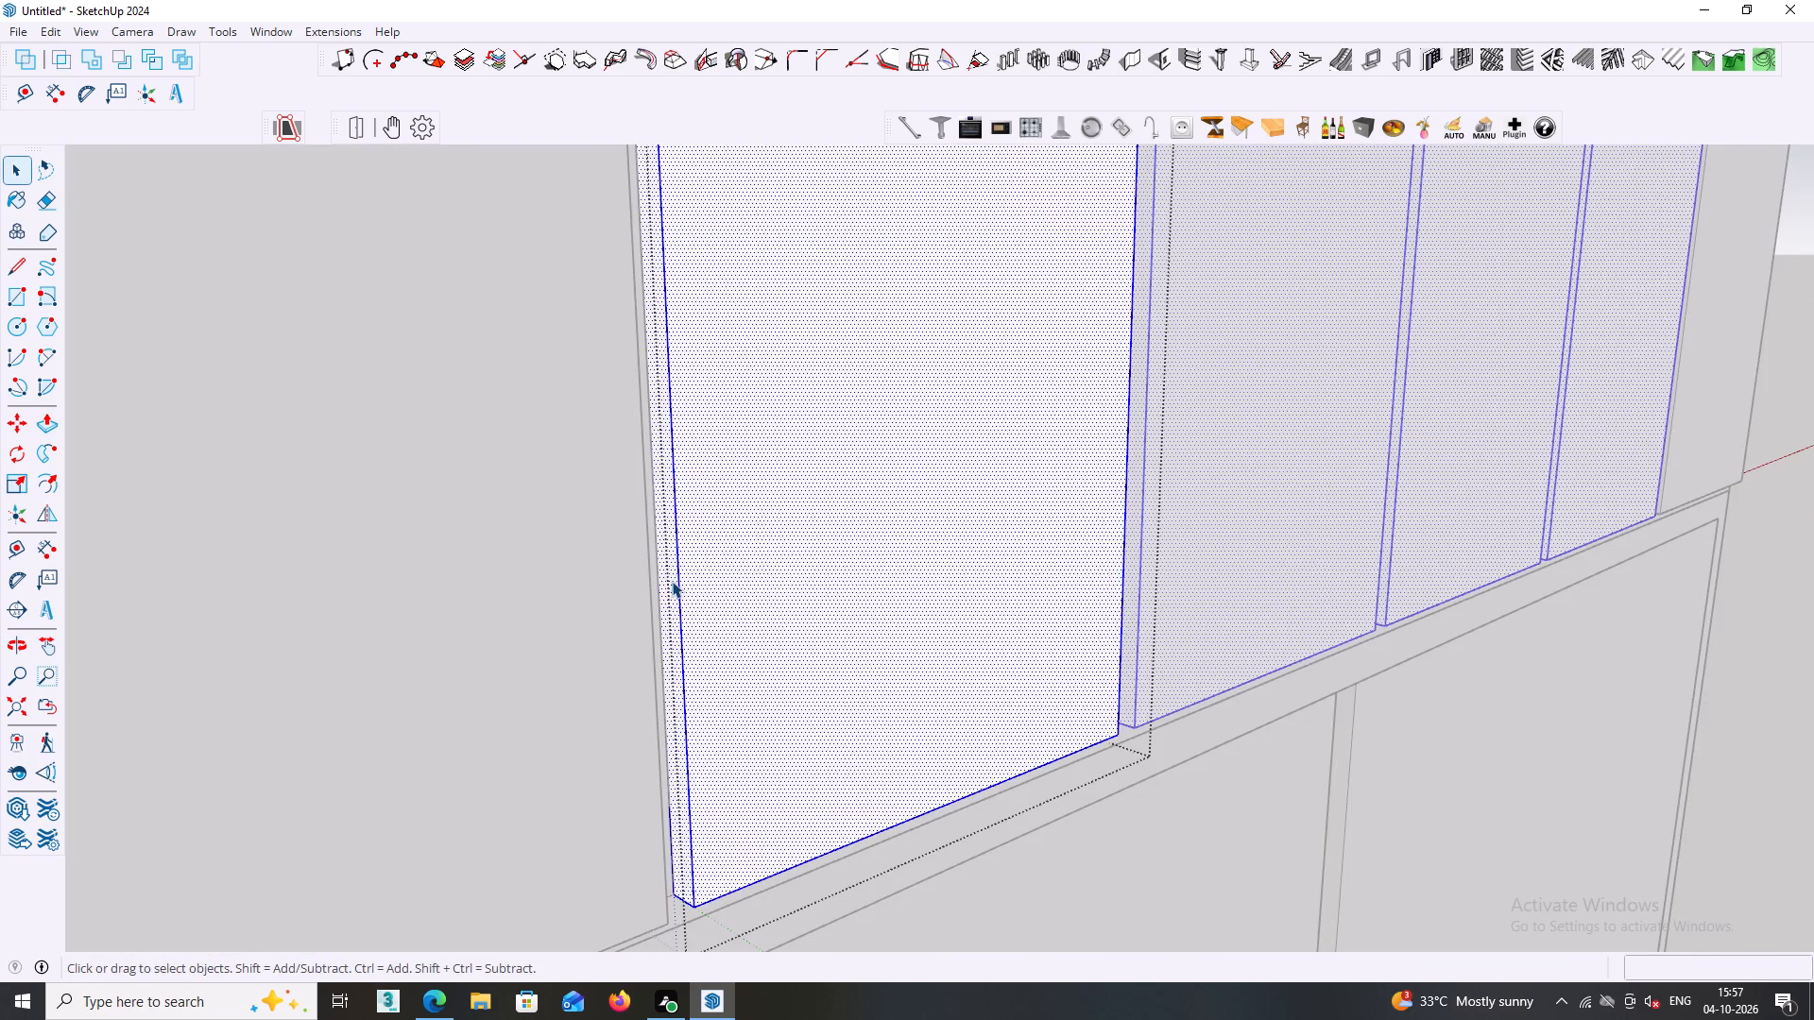
scroll(673, 581, down, 4)
click(673, 585)
middle_drag(673, 586, 647, 516)
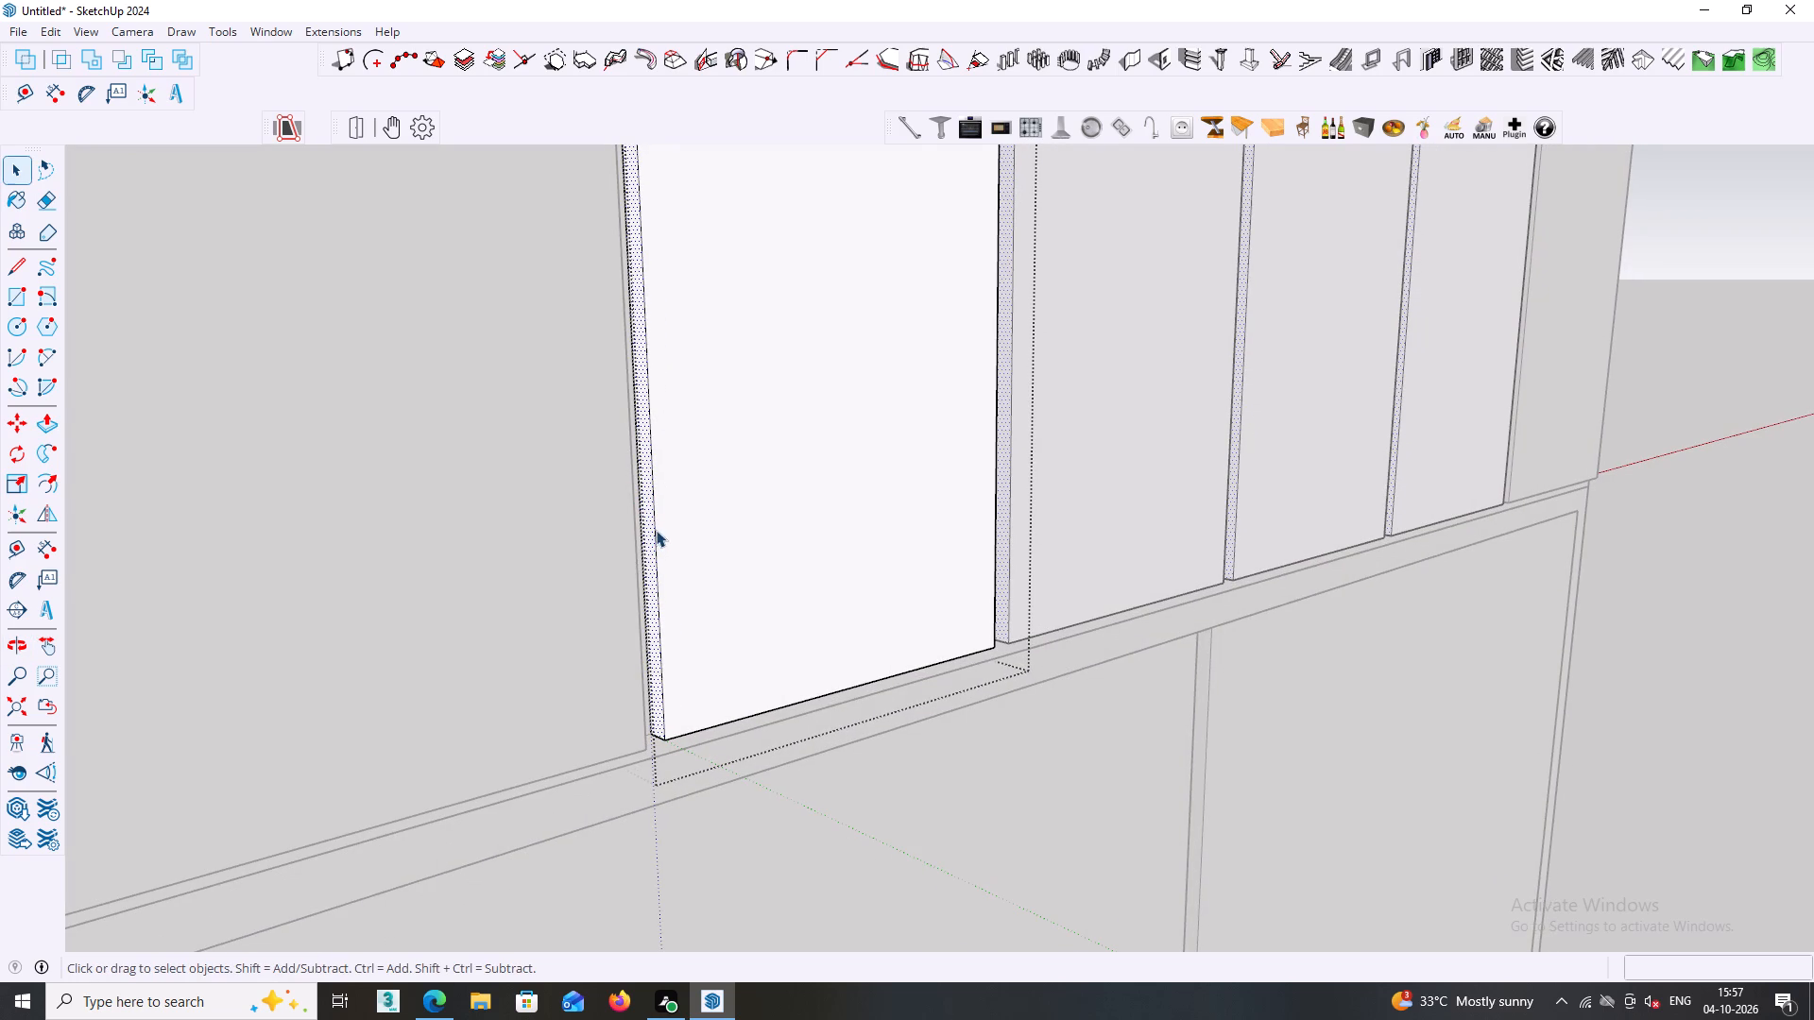
key(p)
double_click(650, 536)
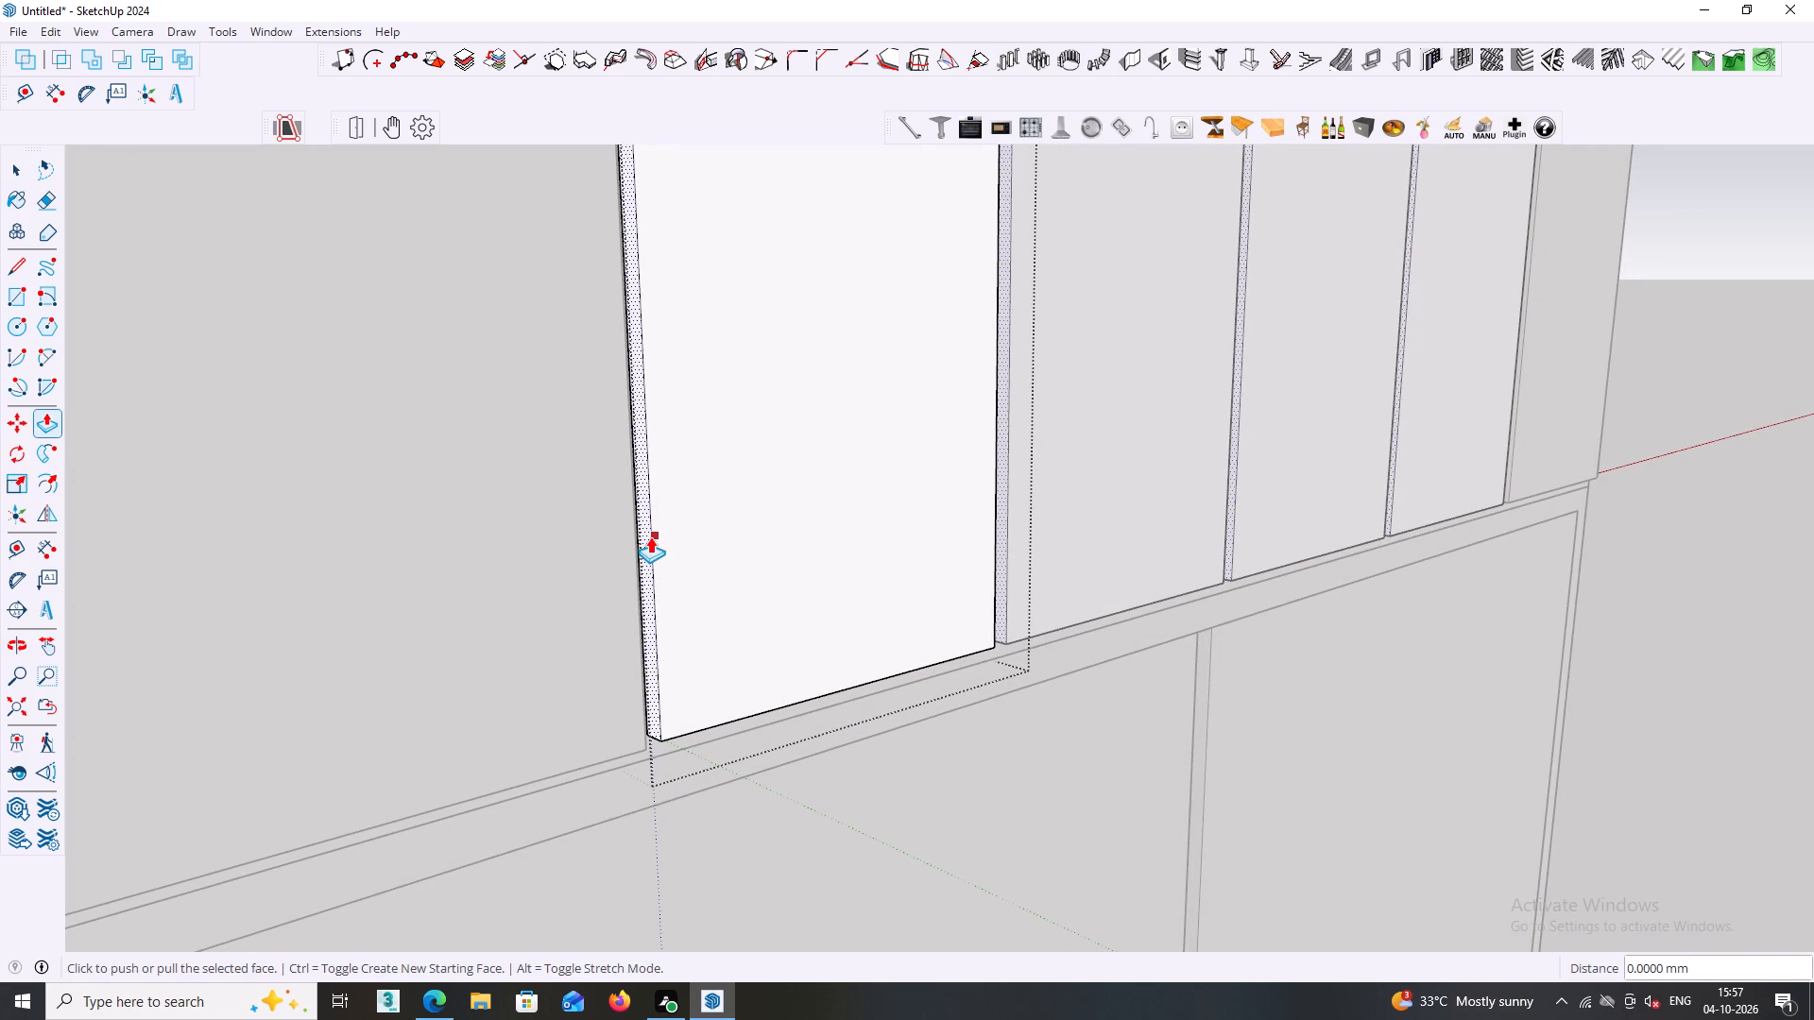
scroll(650, 547, down, 4)
scroll(689, 616, down, 2)
key(space)
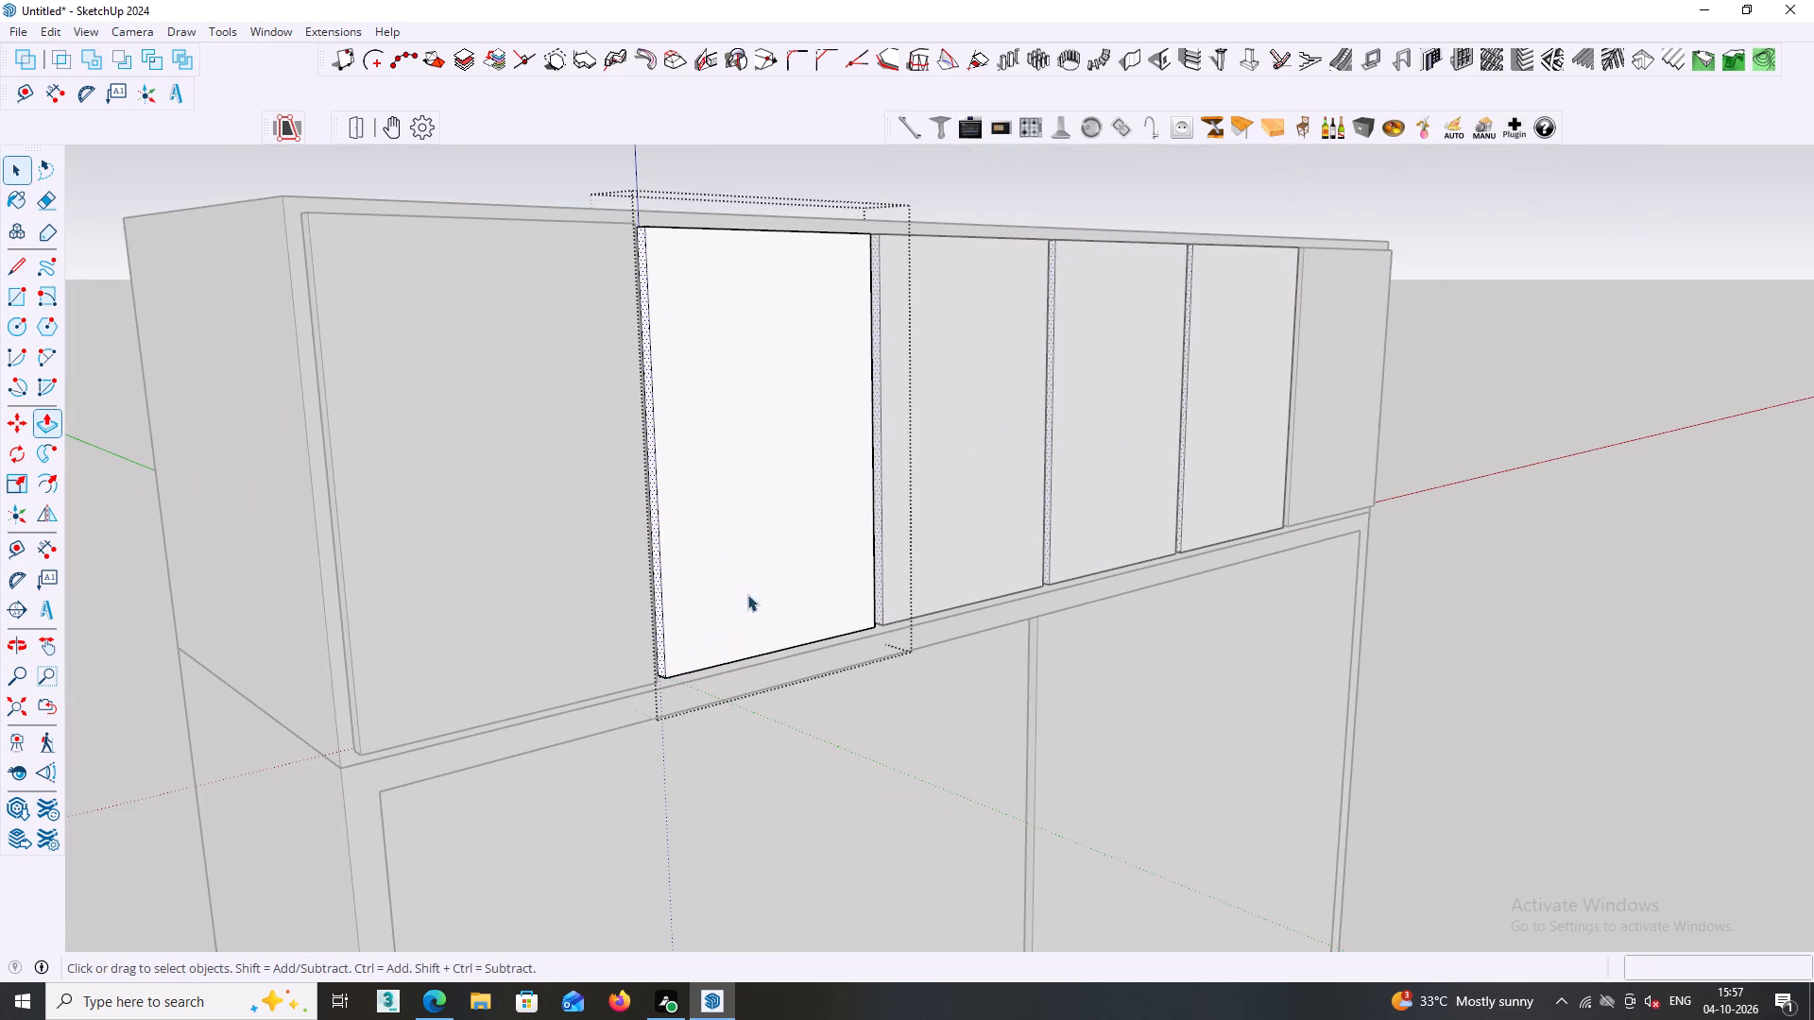
Extend the repeated door component's top edge face outward by the same 3 mm.
middle_drag(739, 544, 718, 788)
scroll(679, 519, up, 3)
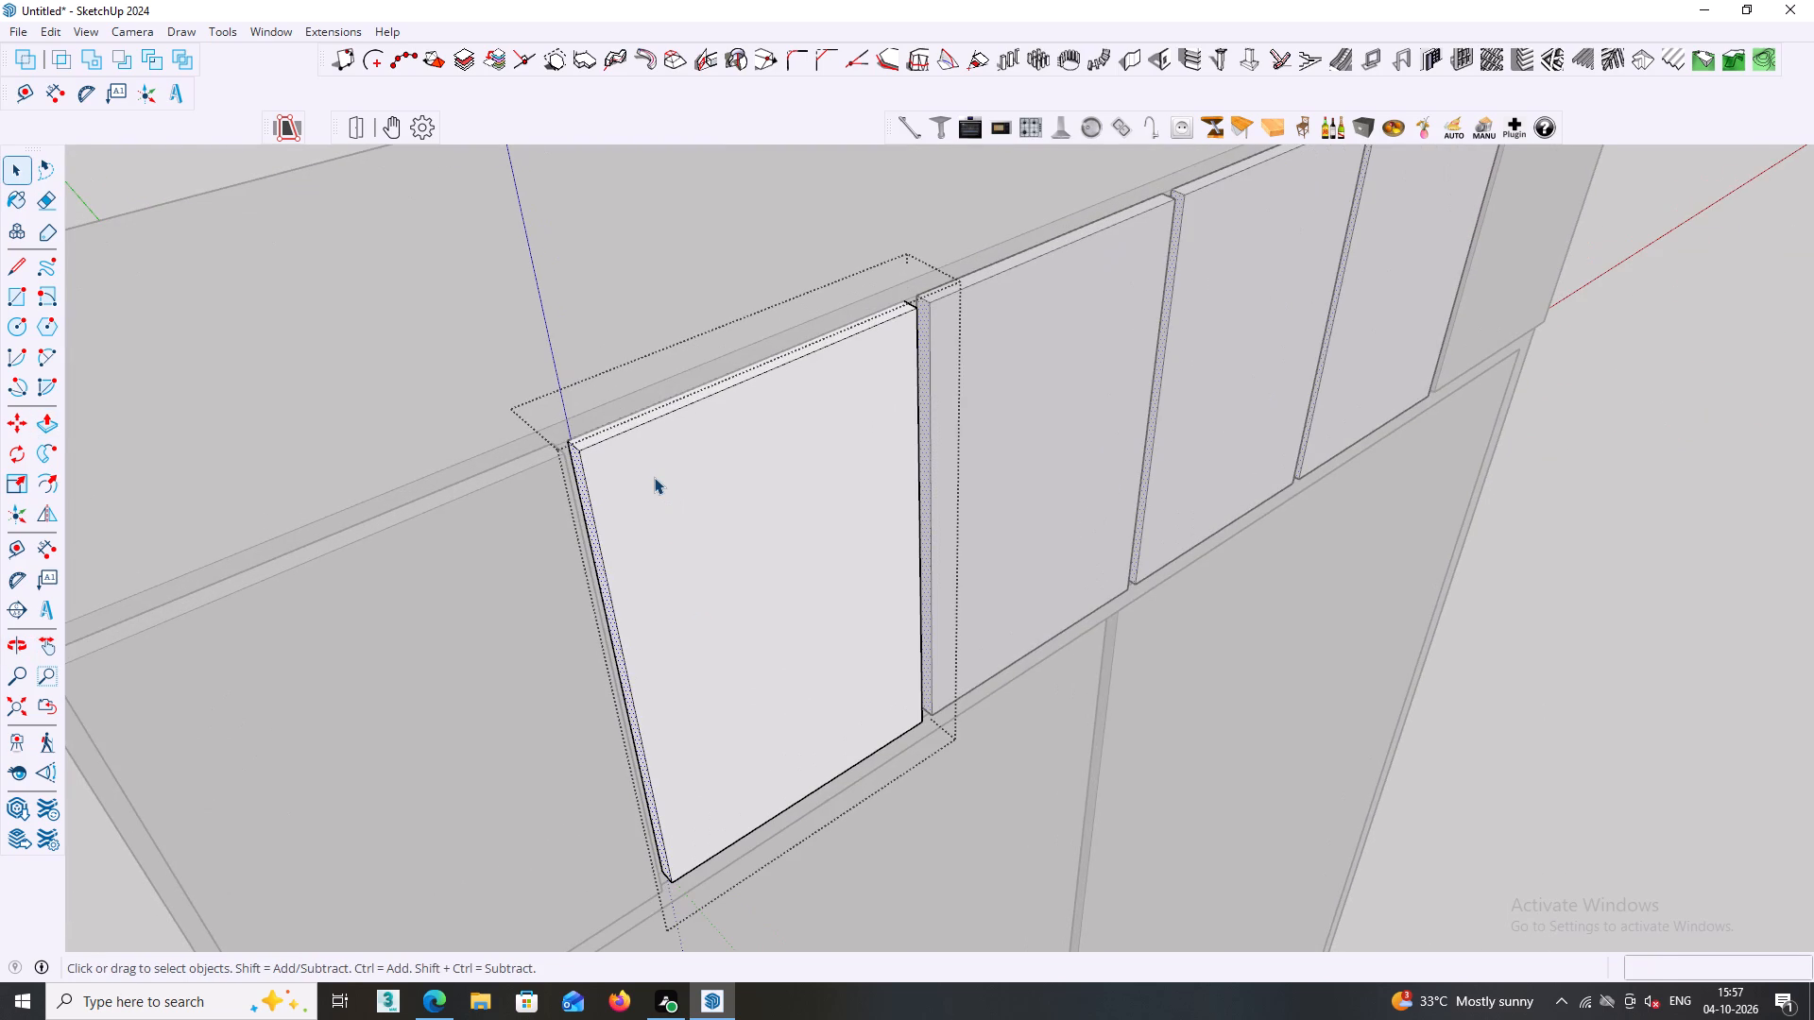
key(p)
scroll(650, 388, up, 5)
middle_drag(646, 424, 648, 537)
scroll(643, 526, up, 3)
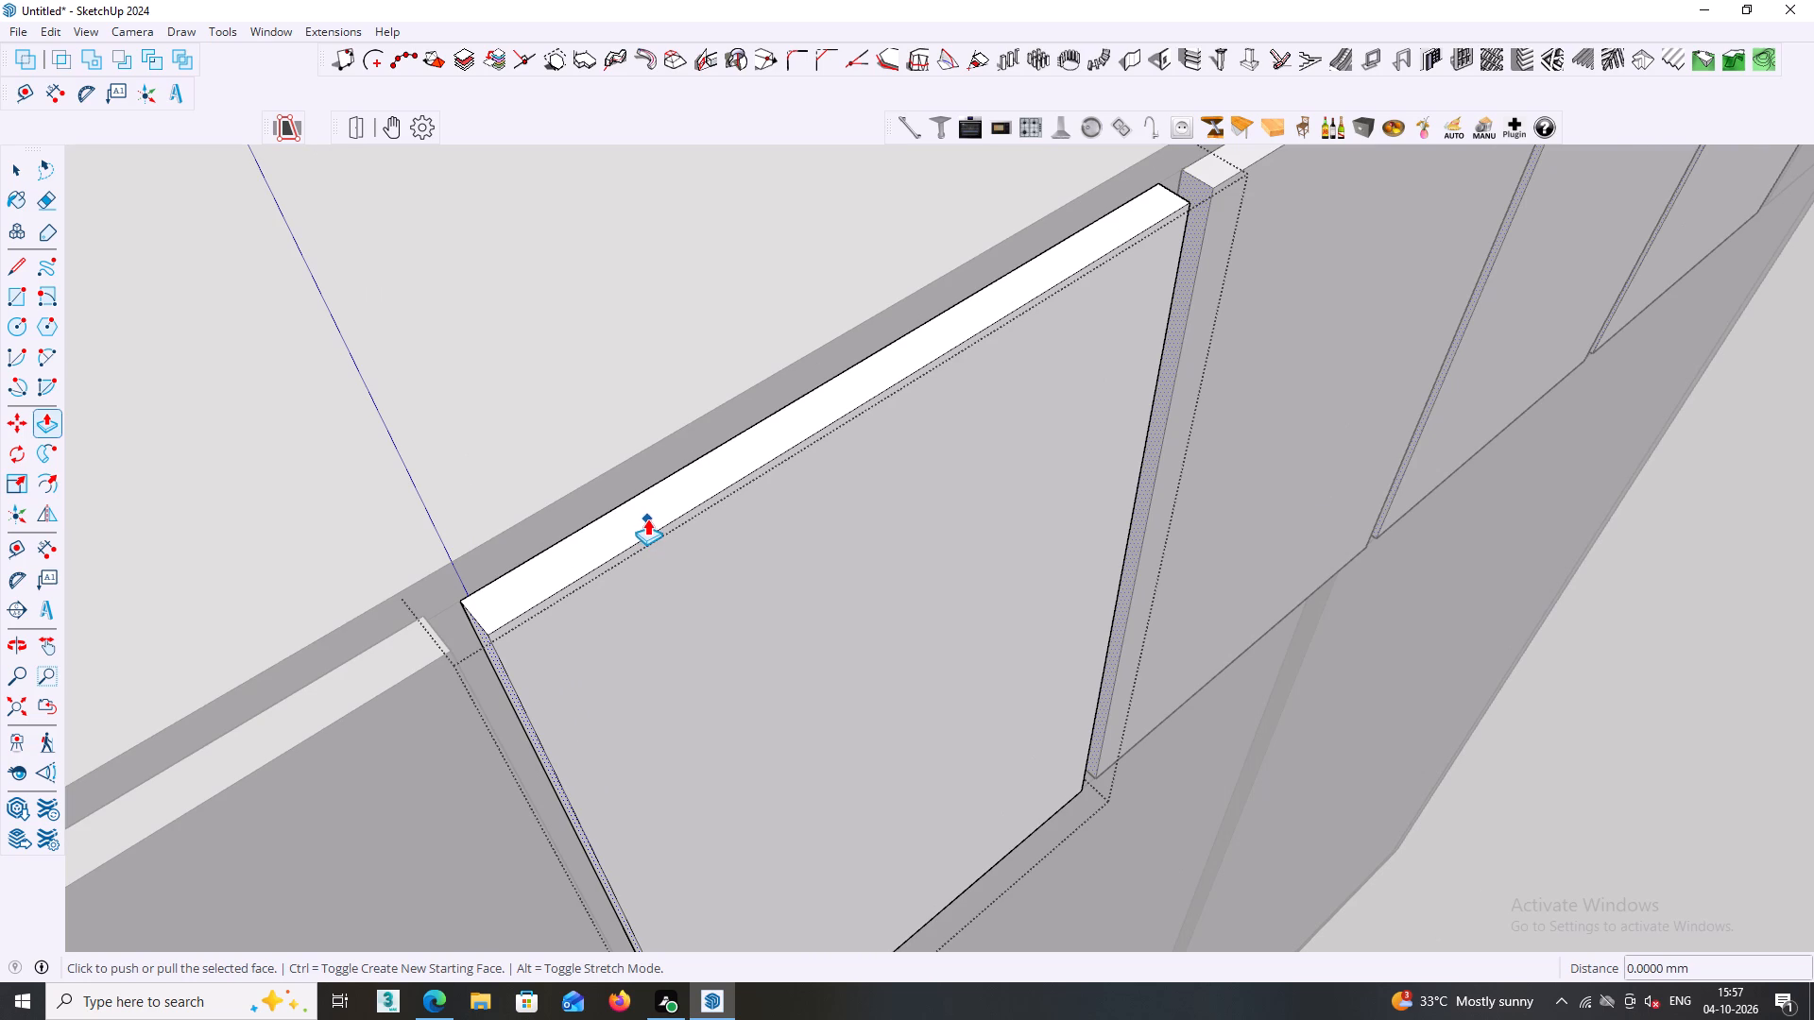
key(space)
click(647, 518)
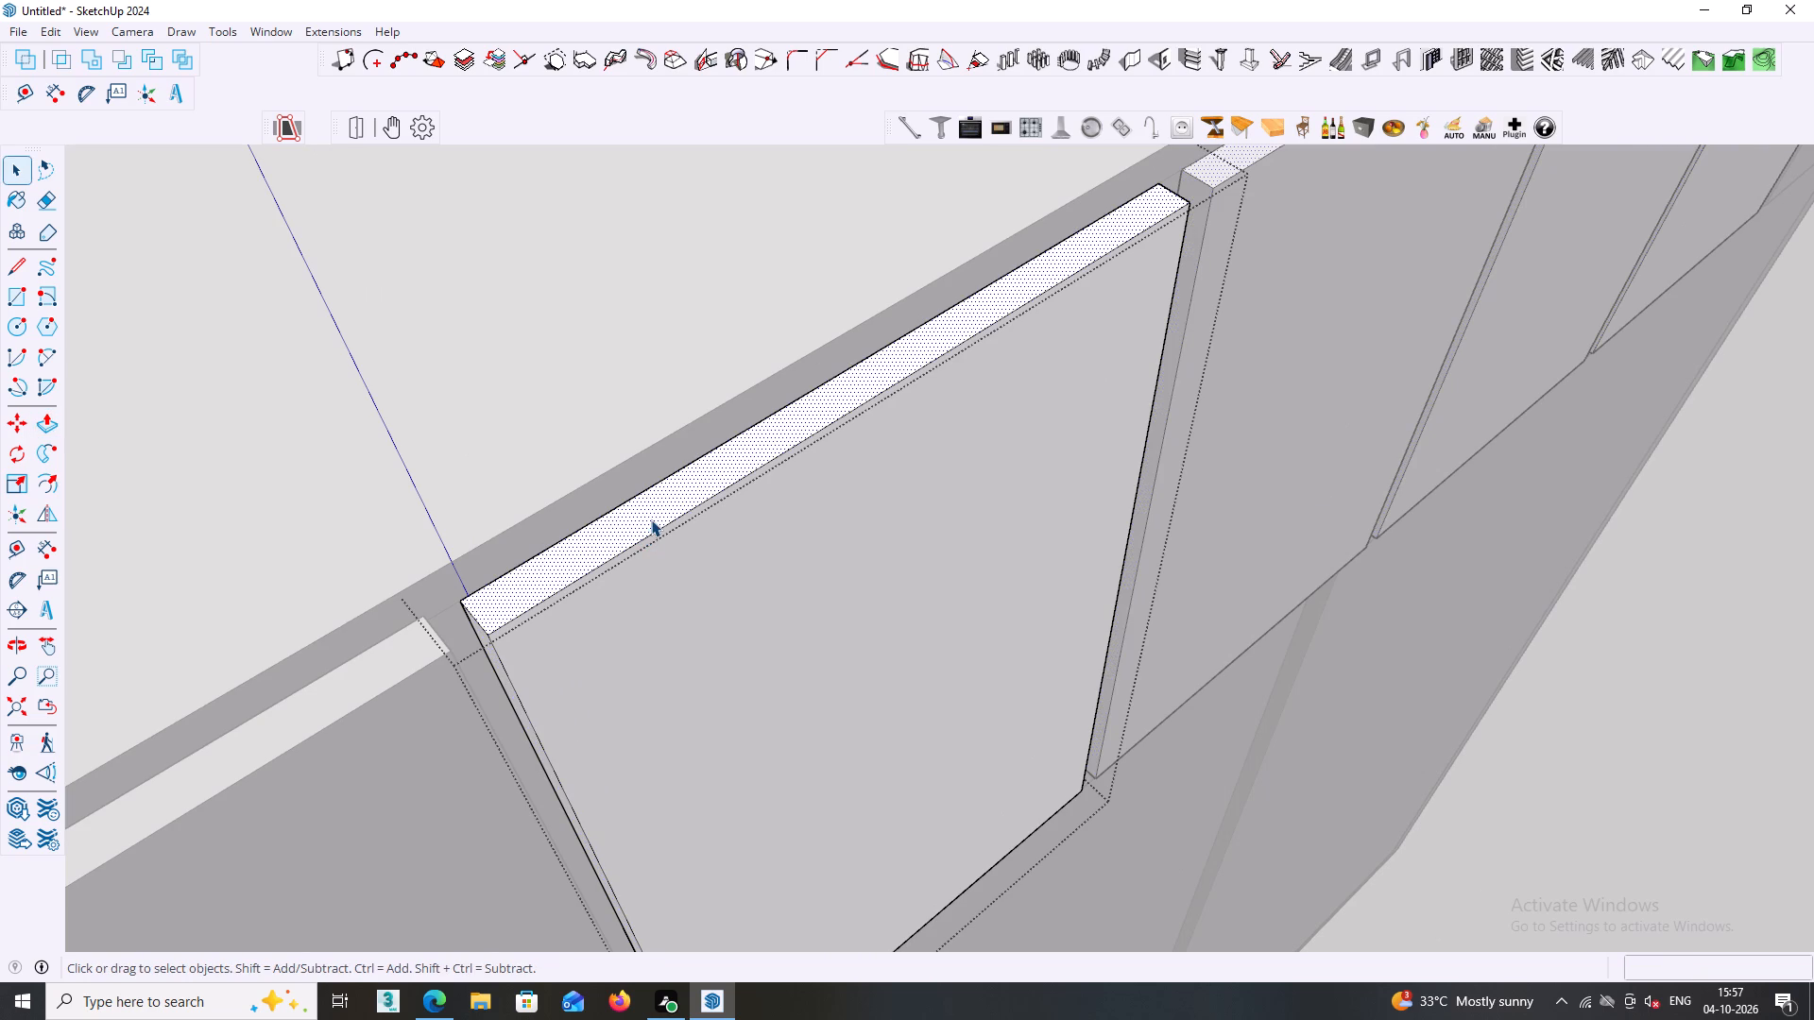
key(p)
double_click(652, 515)
key(space)
scroll(657, 548, down, 3)
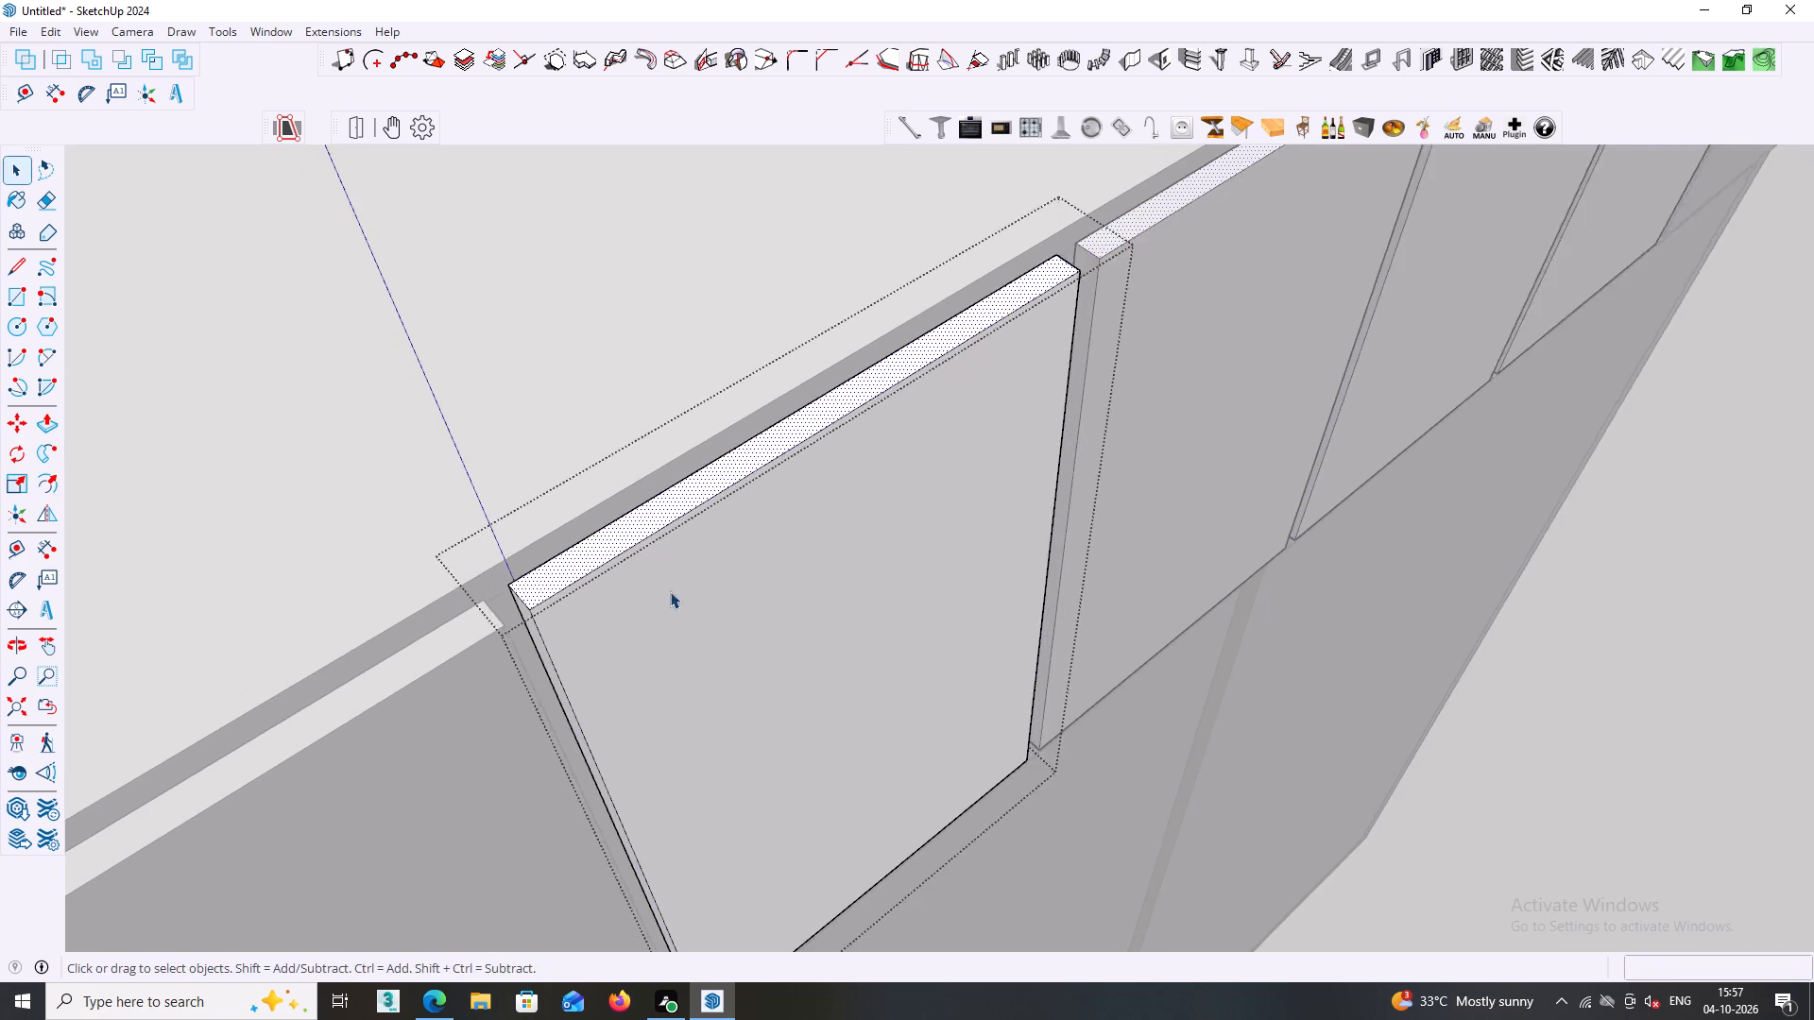
Extend the repeated door component's right side face outward by the same 3 mm and leave the component.
scroll(670, 591, down, 2)
middle_drag(1005, 687, 756, 682)
middle_drag(871, 588, 706, 598)
middle_drag(769, 497, 675, 496)
scroll(792, 420, up, 4)
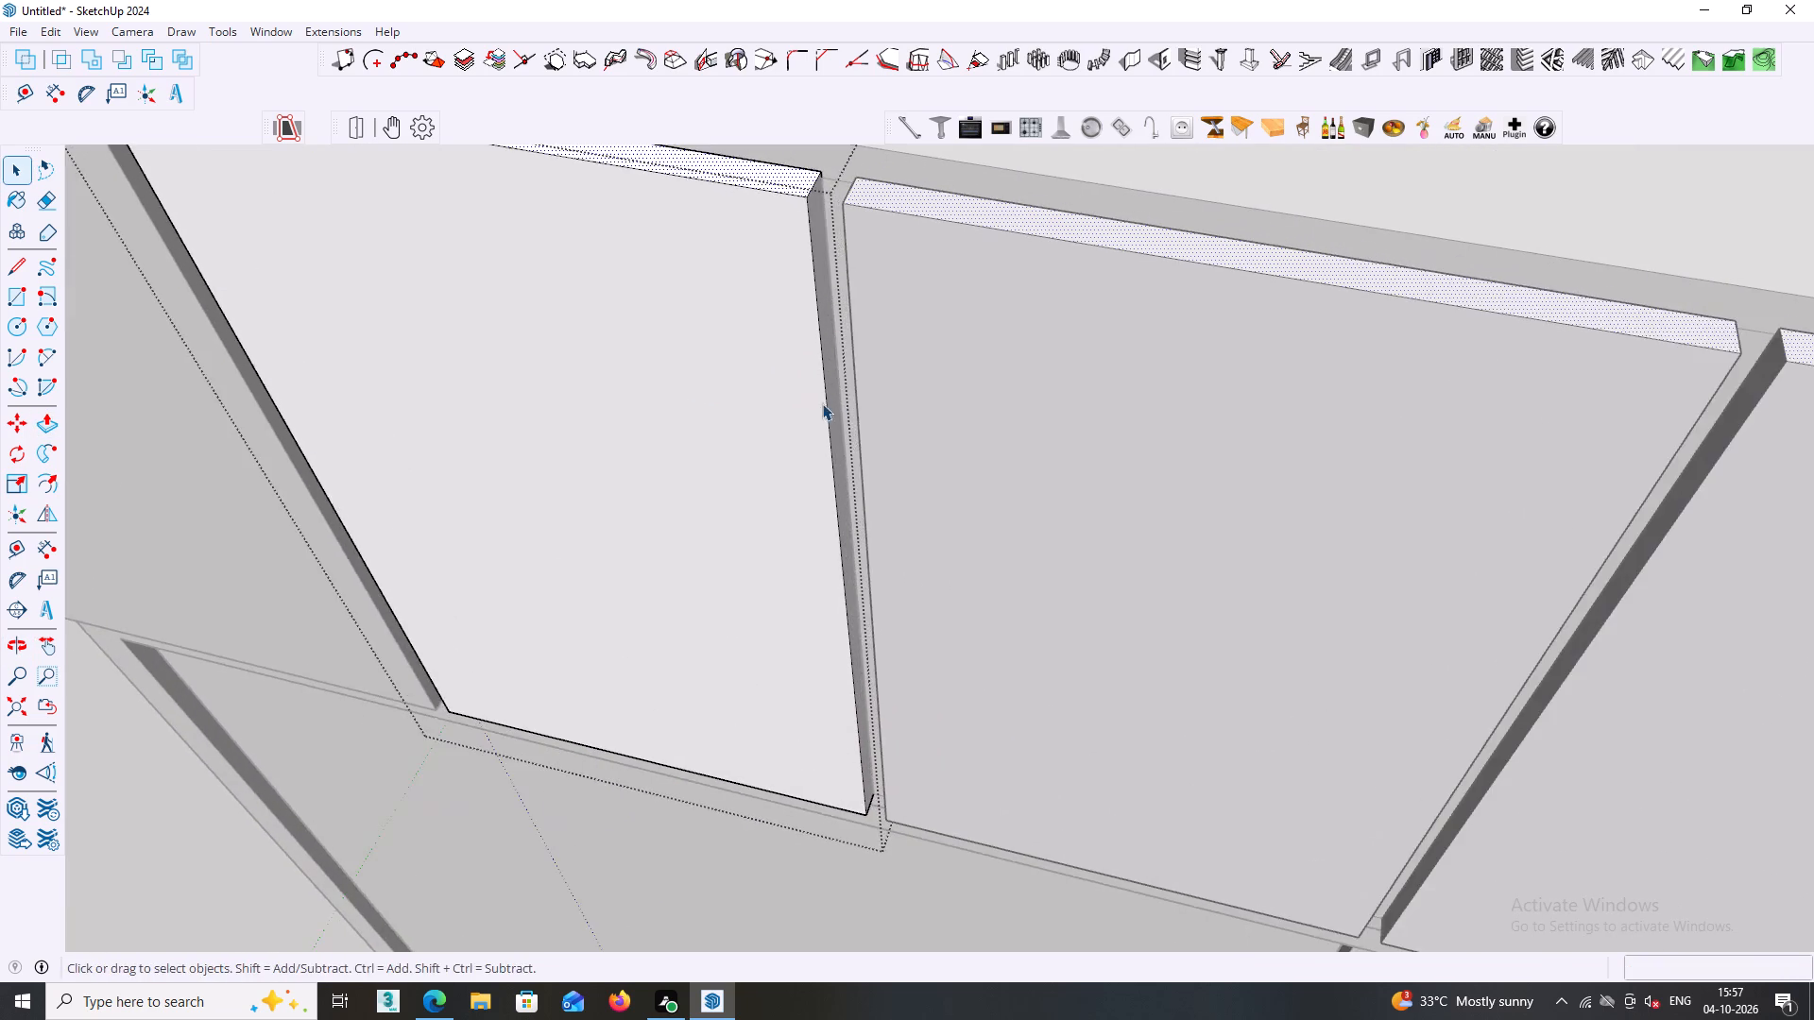
middle_drag(822, 403, 782, 395)
scroll(808, 382, up, 3)
click(831, 363)
key(p)
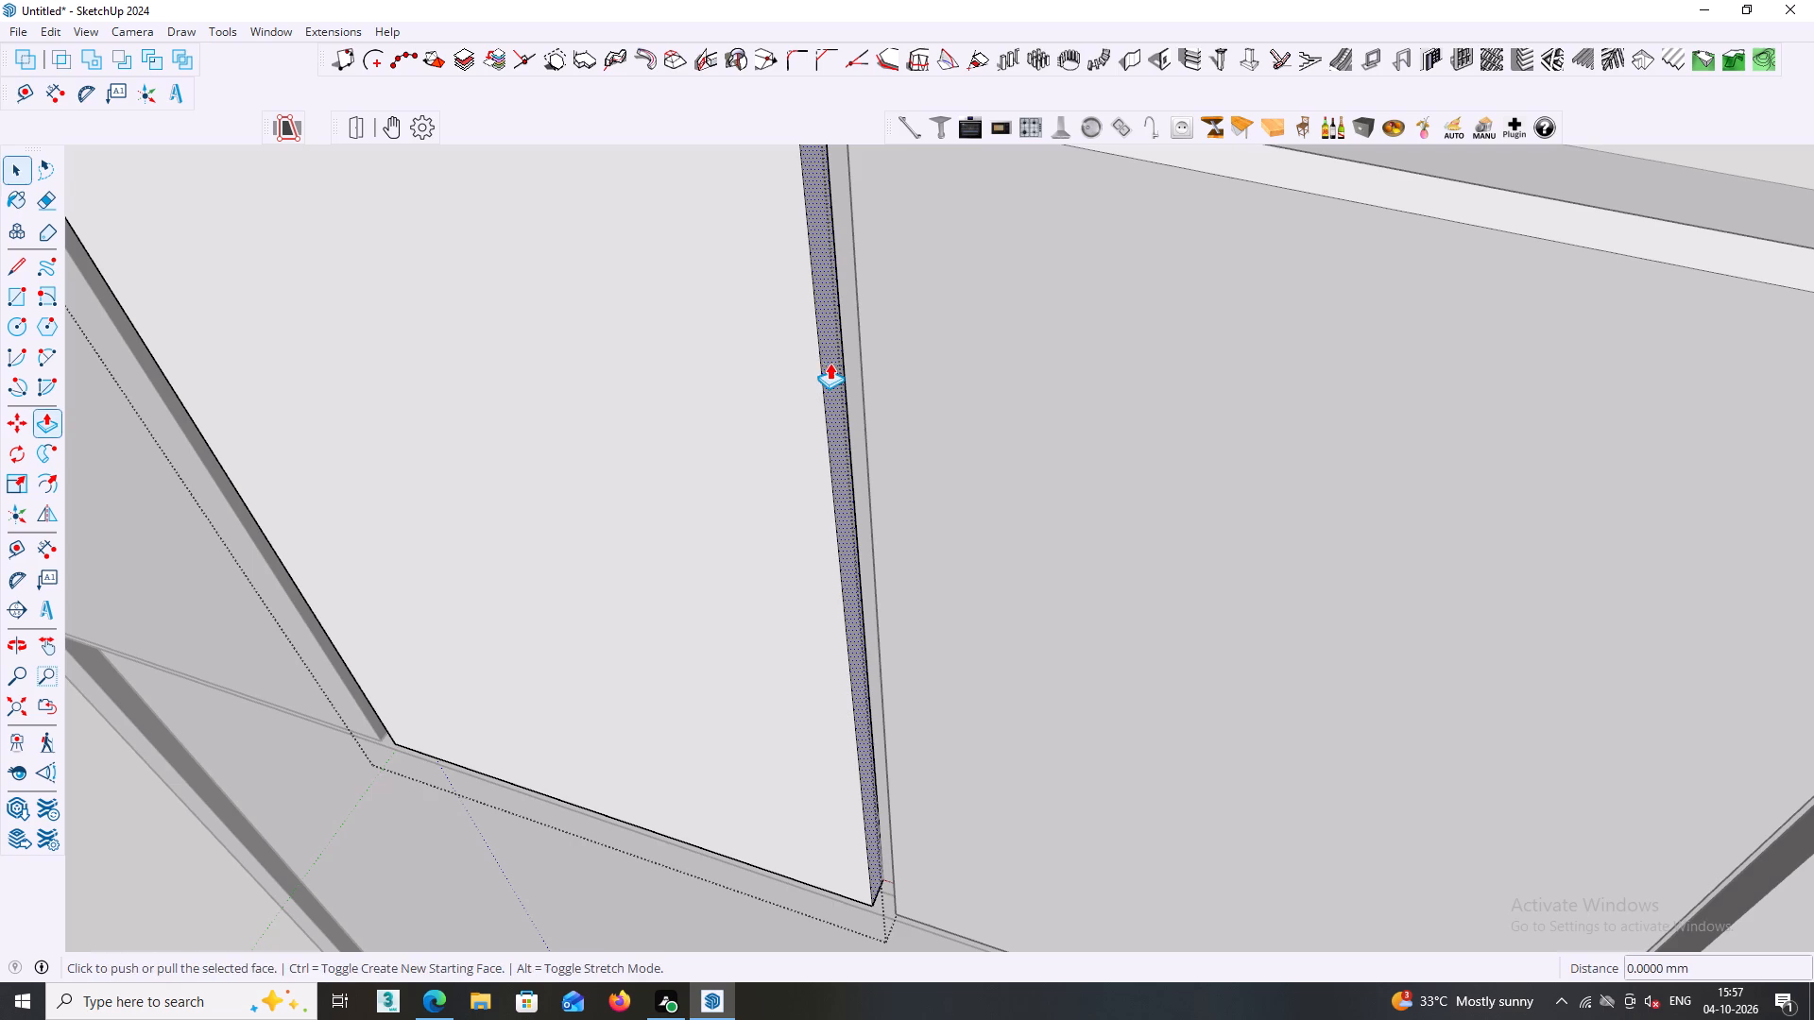
double_click(830, 363)
scroll(830, 366, down, 9)
middle_click(830, 369)
middle_drag(941, 594, 857, 318)
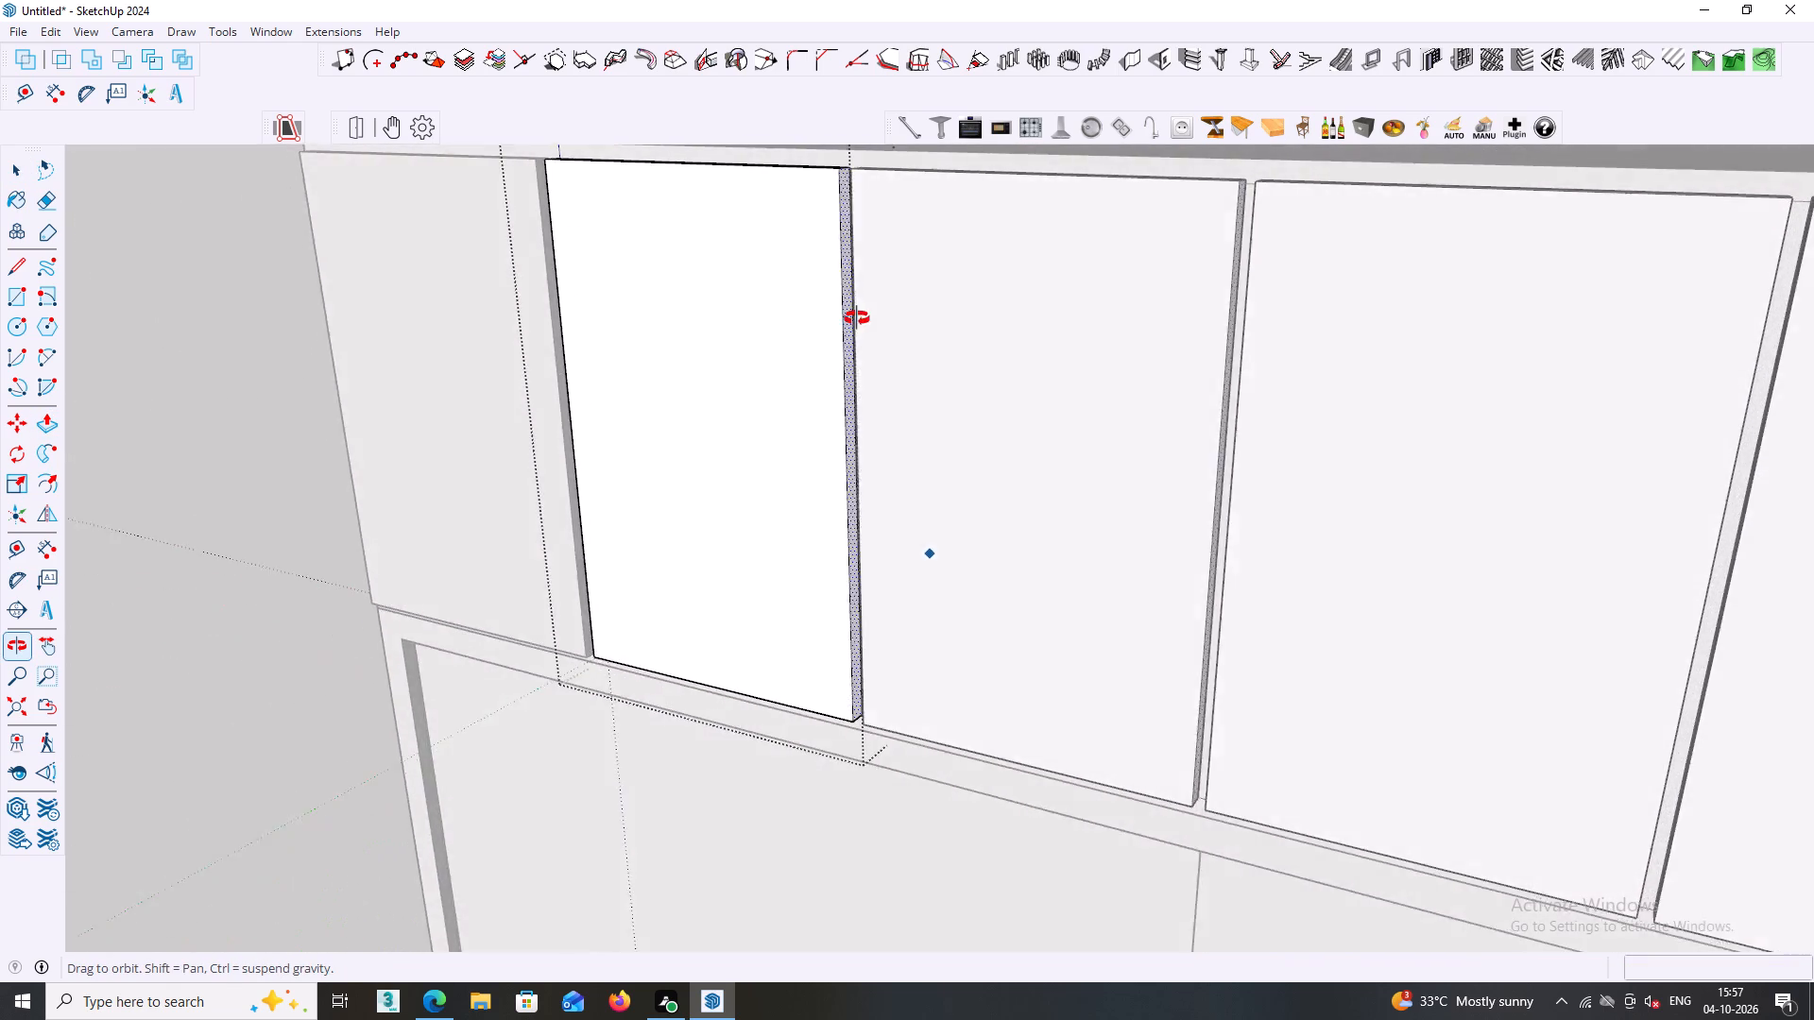
middle_drag(857, 318, 1245, 353)
scroll(1175, 429, down, 3)
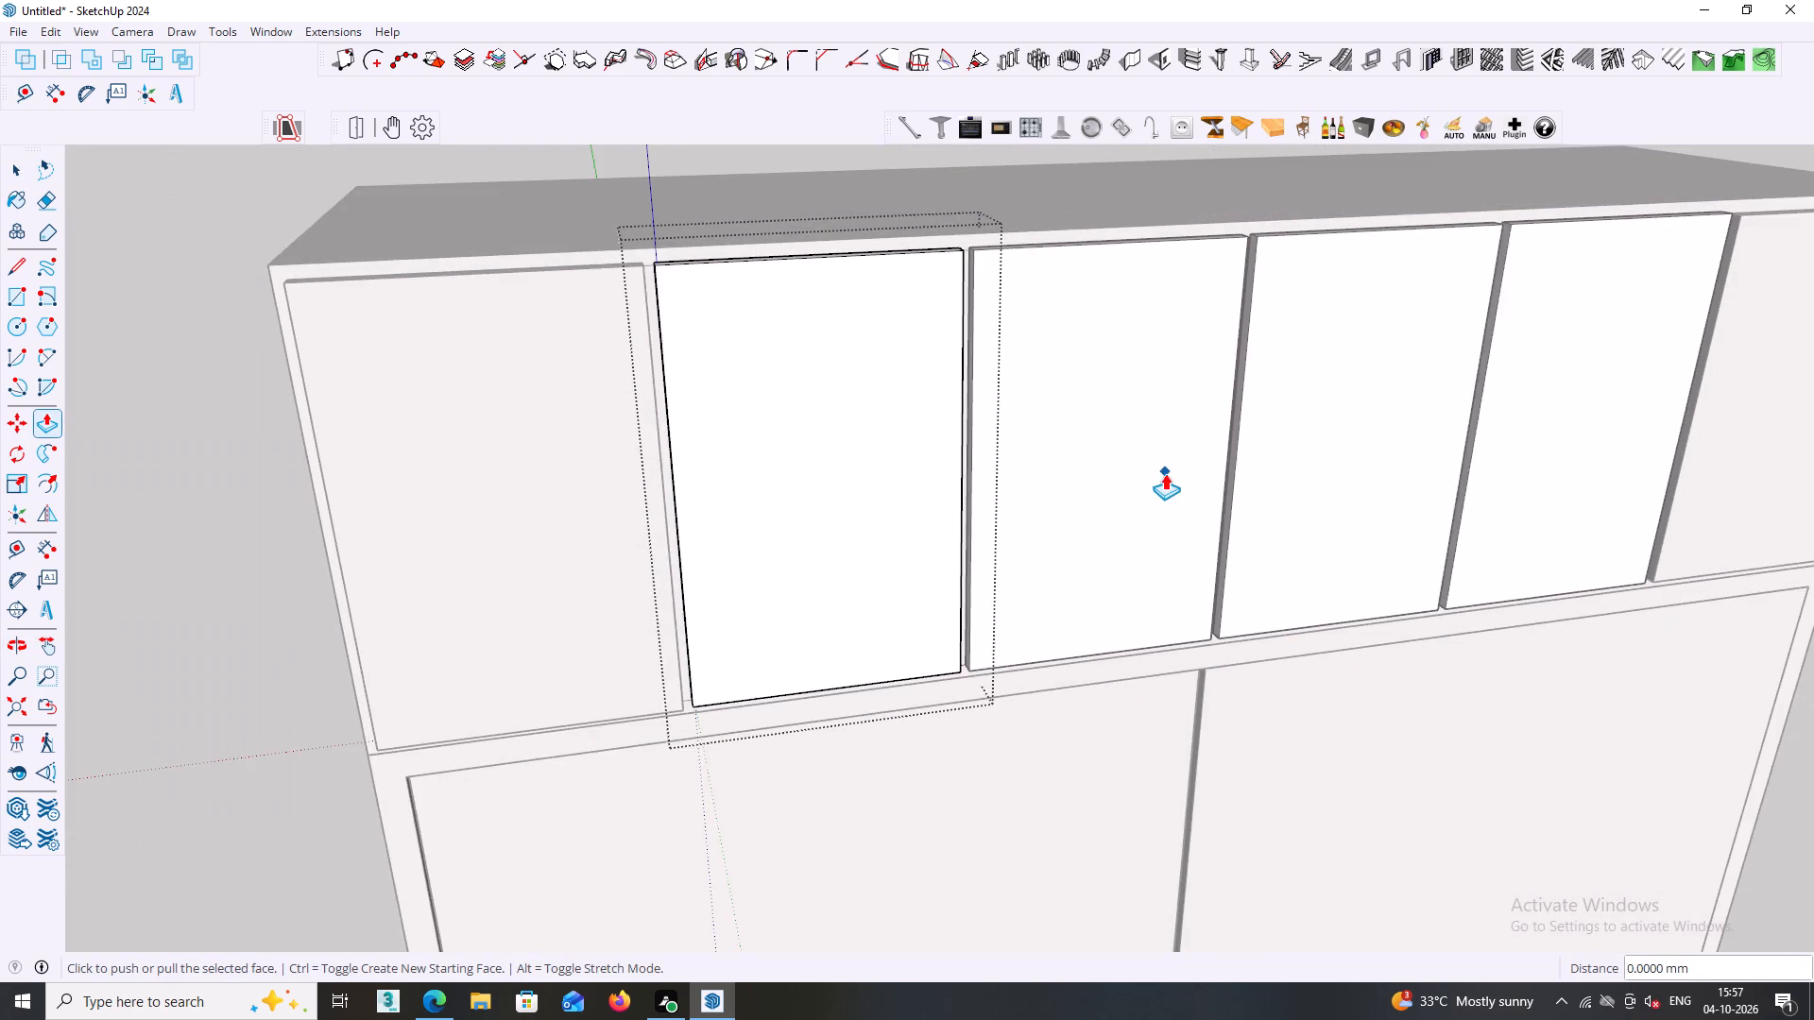
scroll(1155, 477, down, 2)
middle_drag(1078, 471, 773, 529)
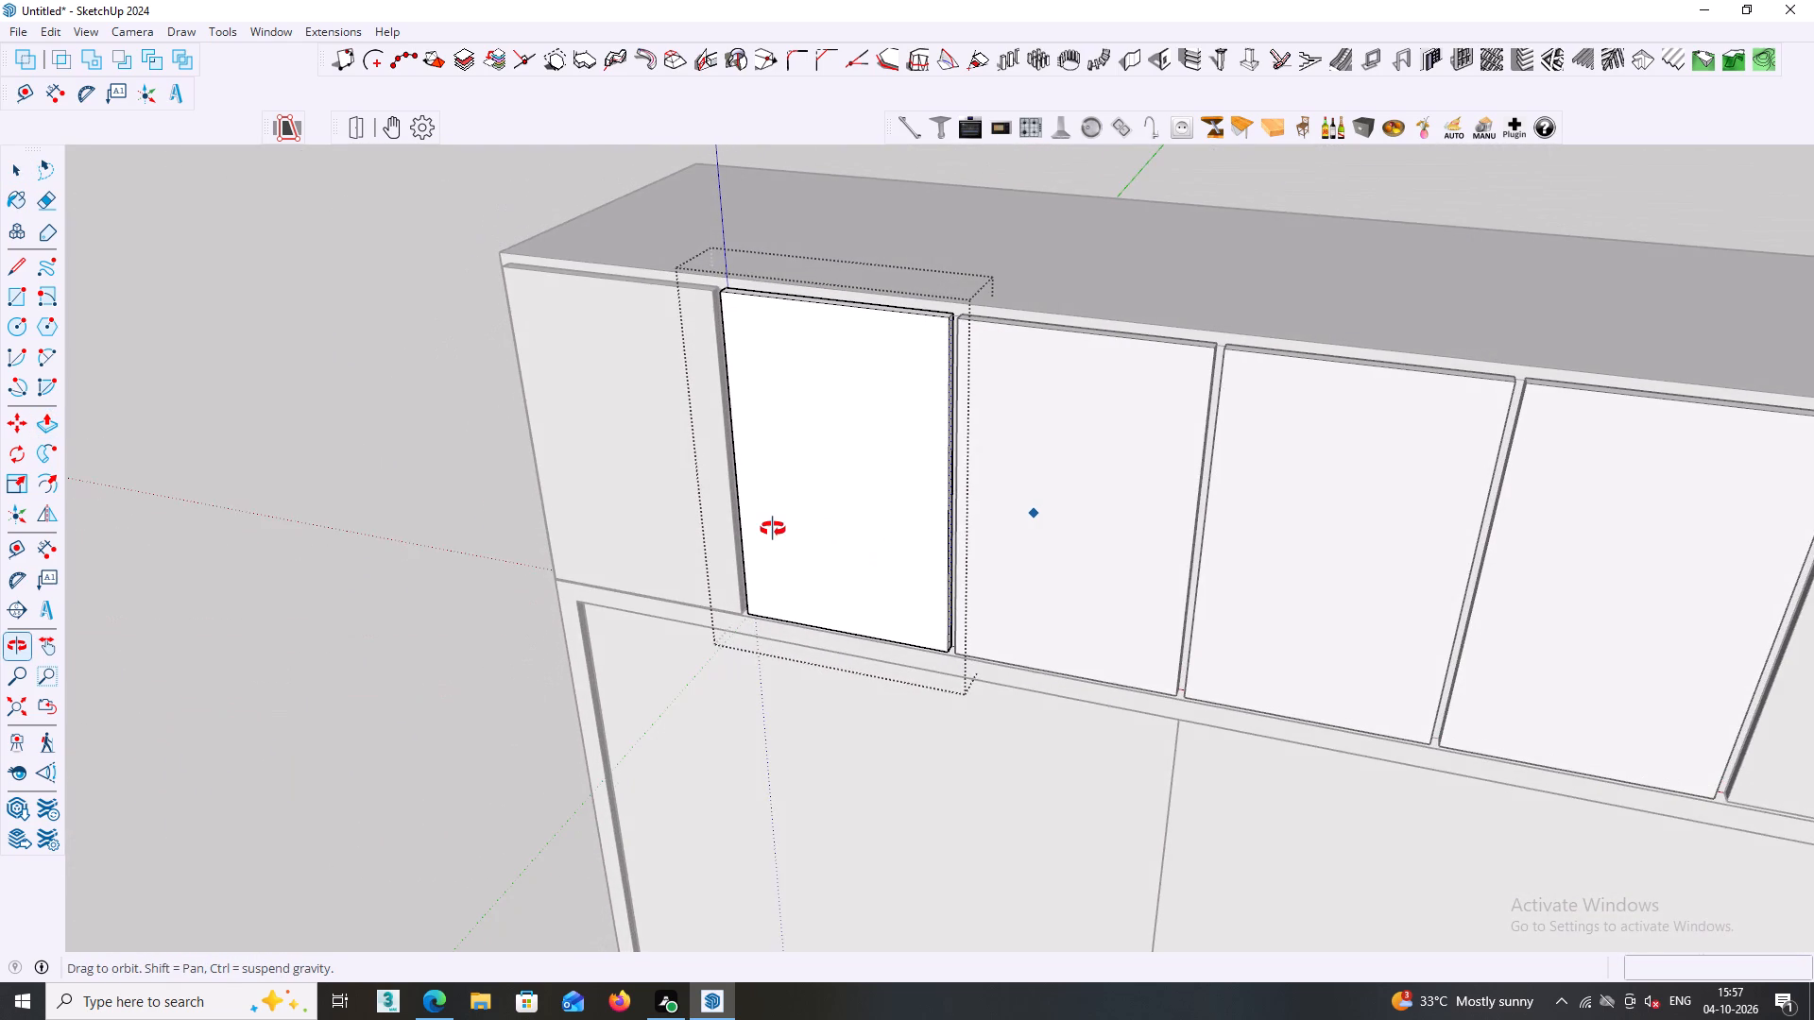
middle_drag(773, 529, 999, 409)
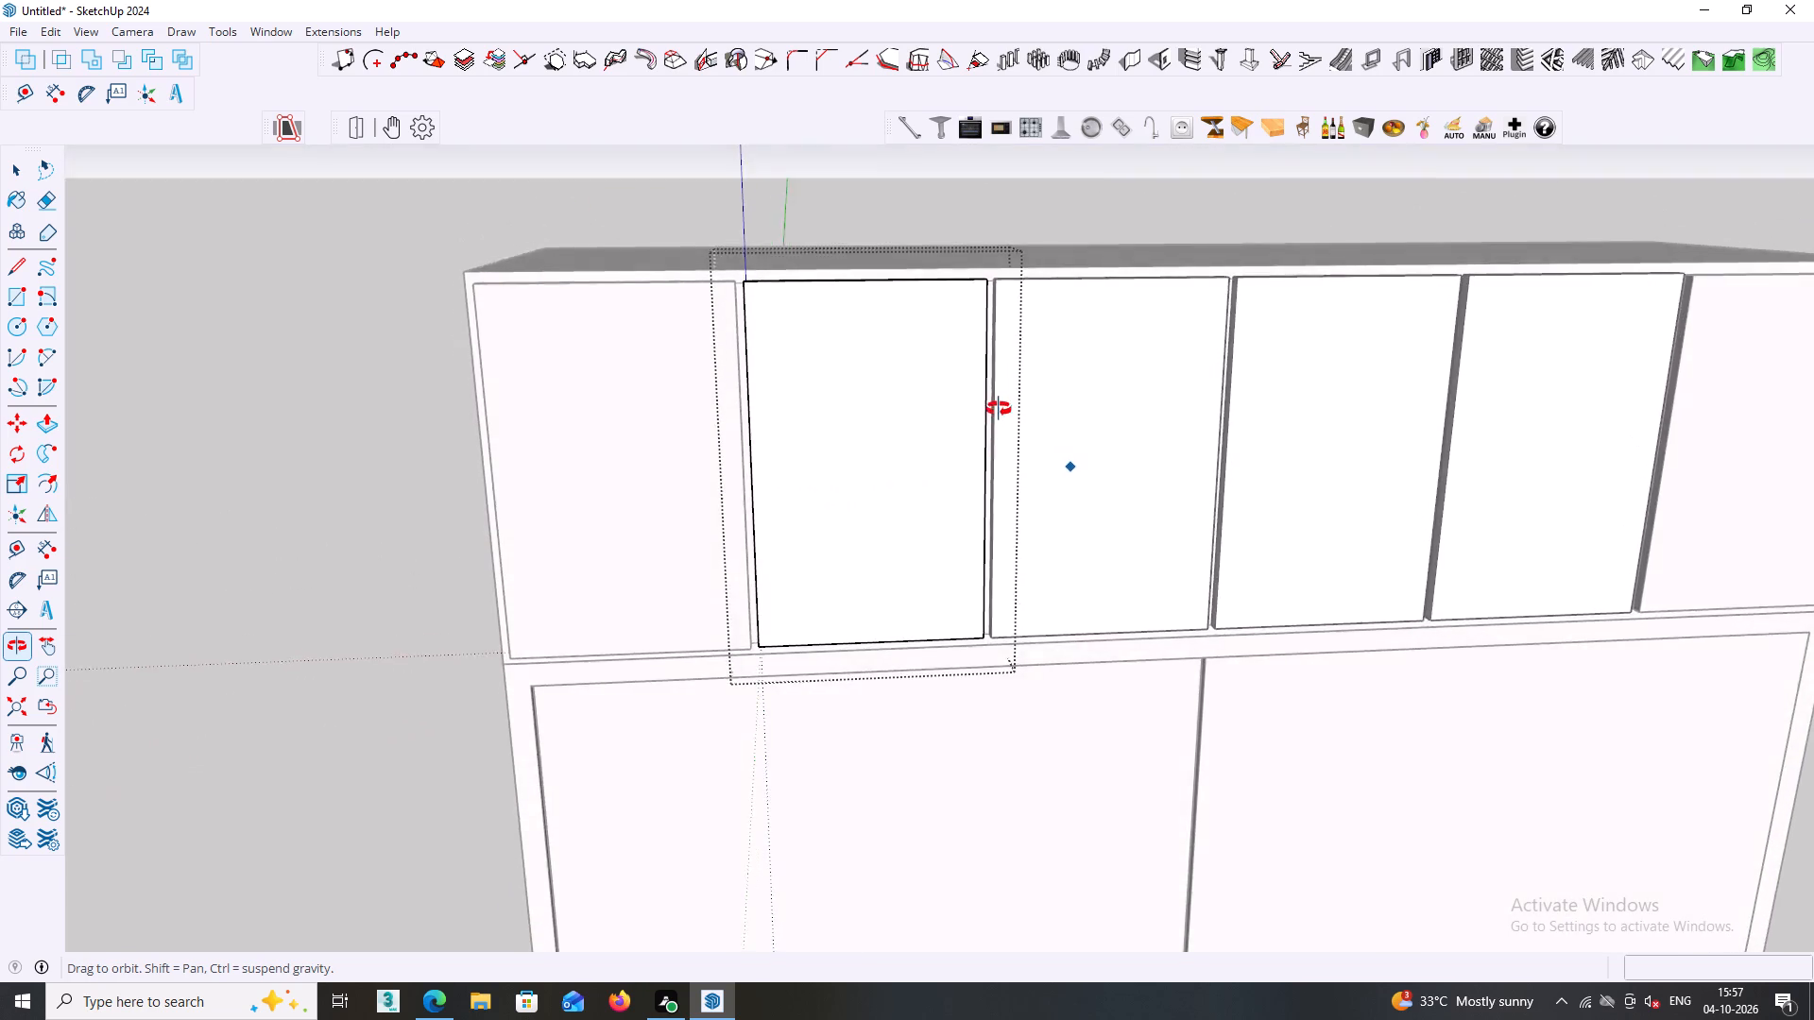
middle_drag(999, 409, 966, 595)
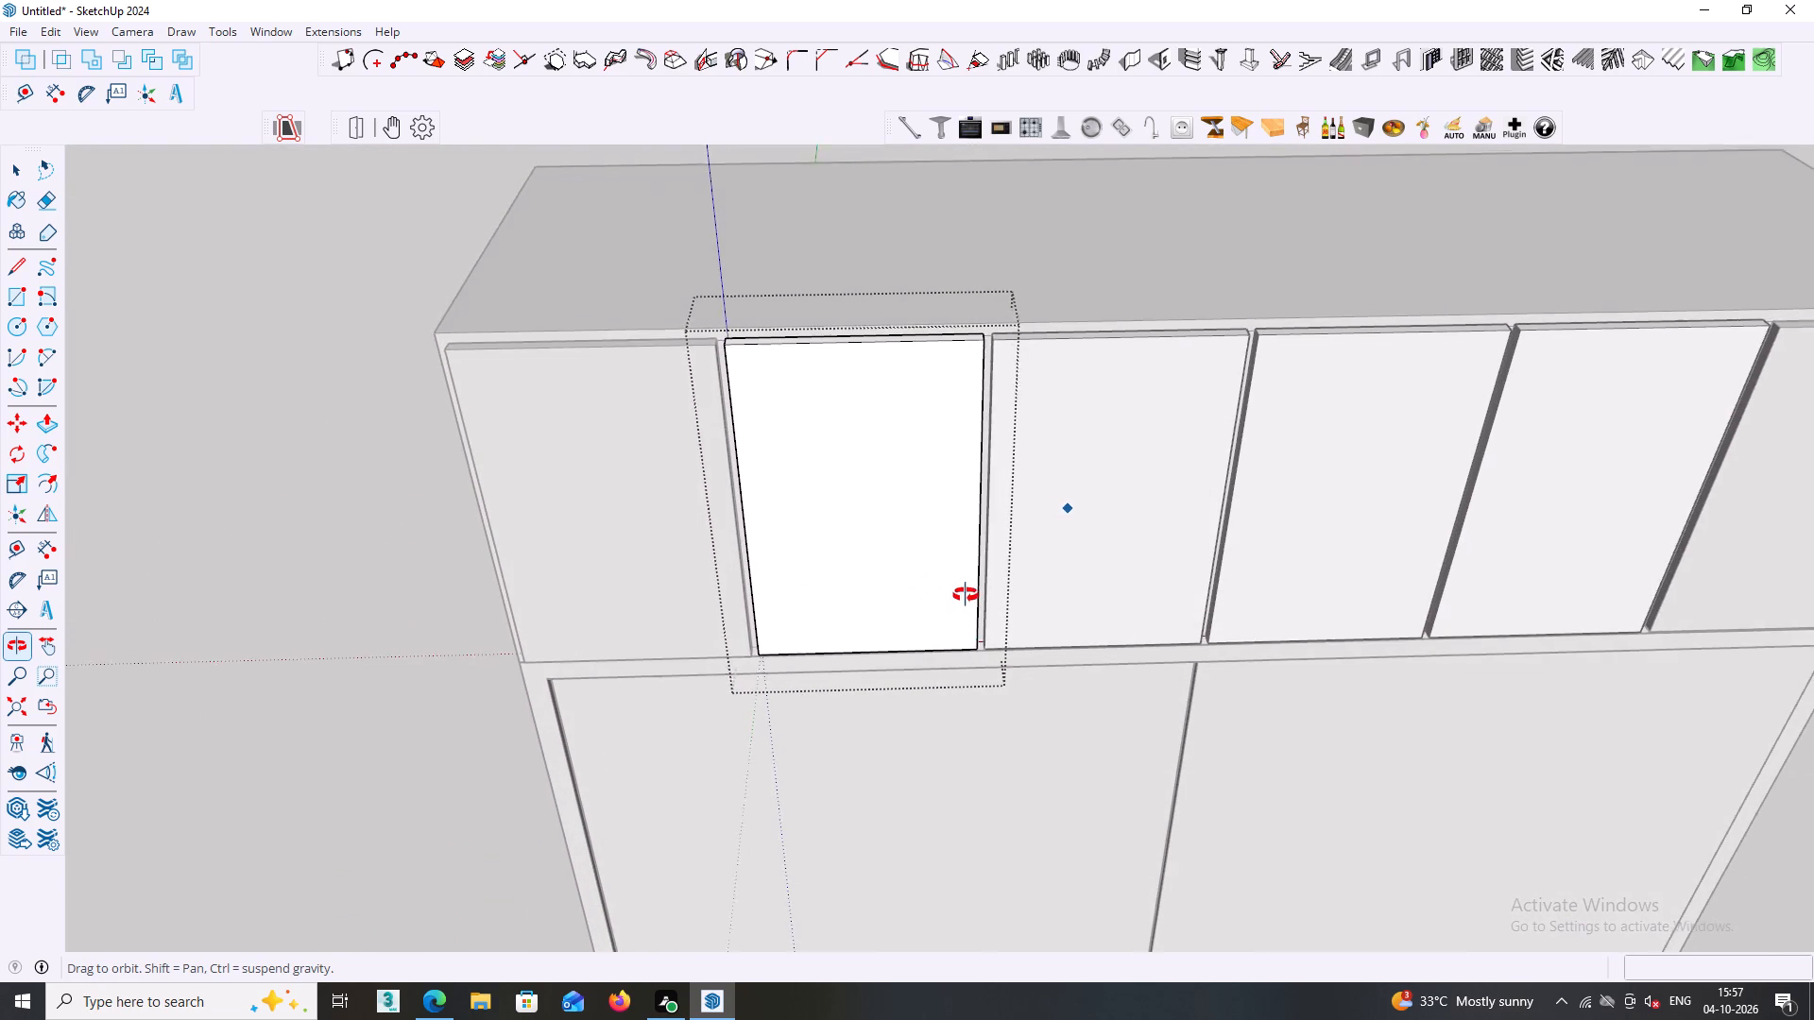
middle_drag(966, 595, 1066, 568)
scroll(825, 618, up, 2)
key(space)
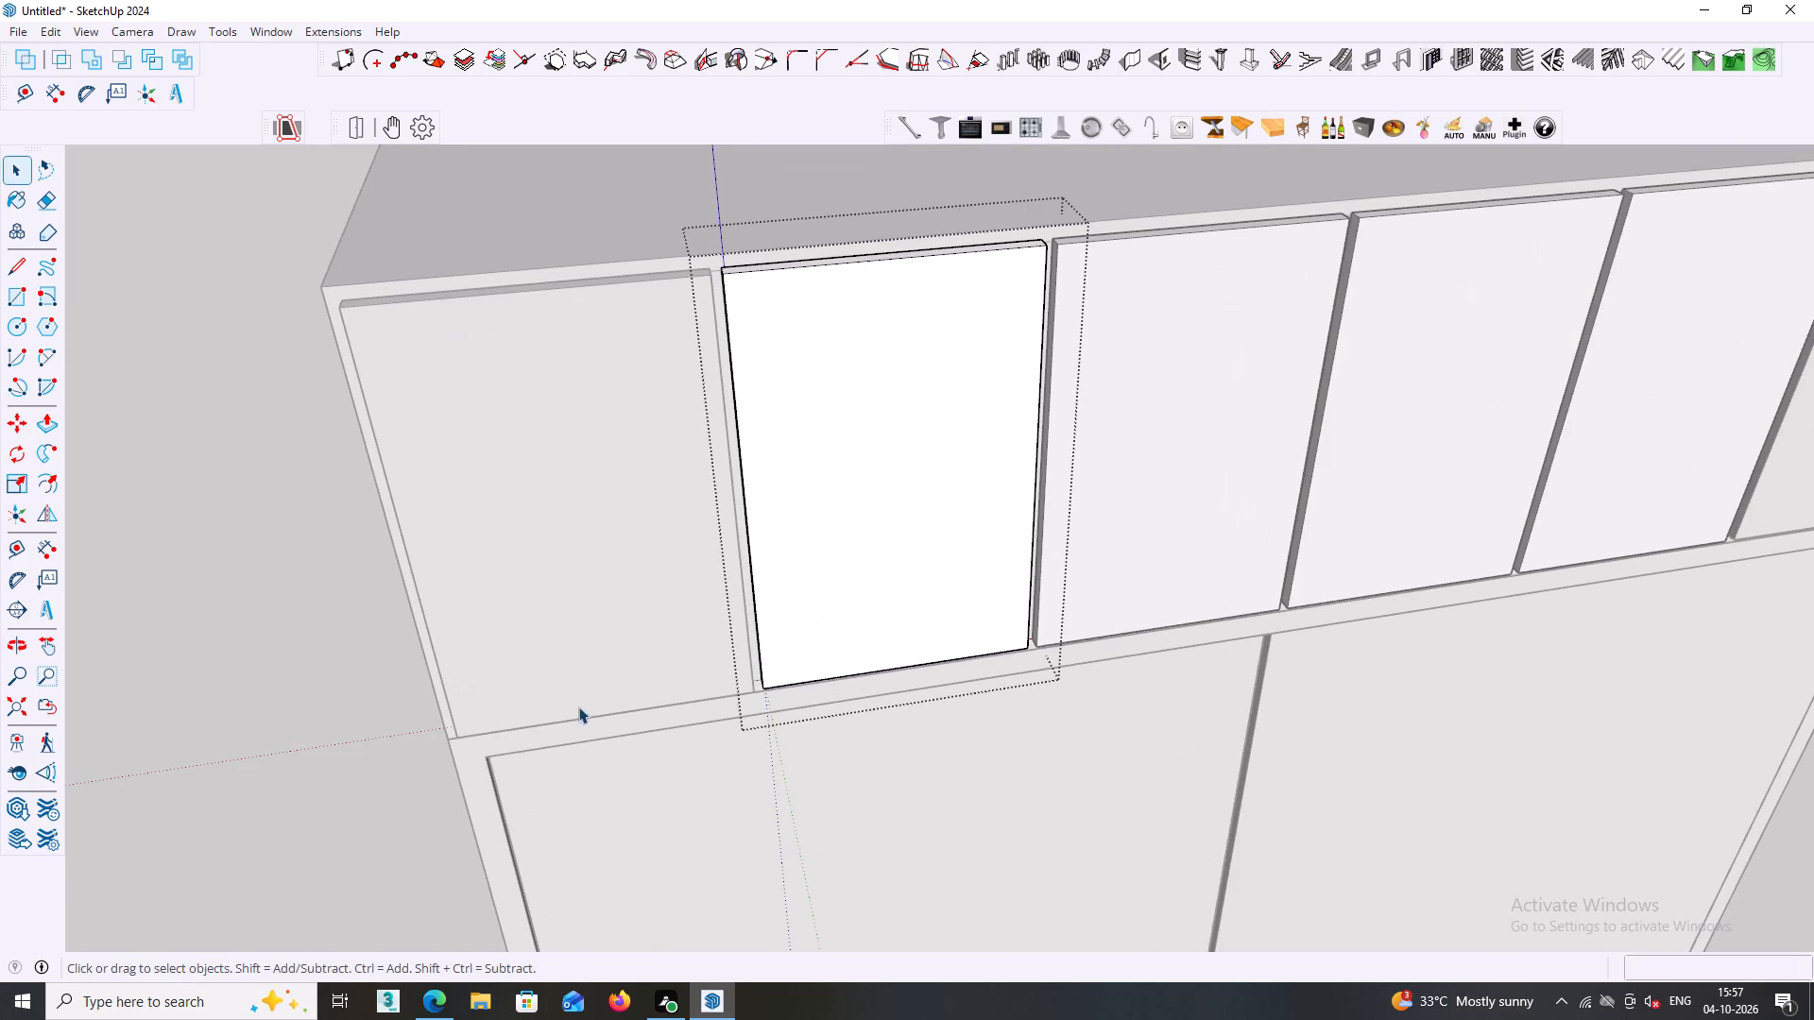
click(231, 737)
Examine the gaps between the enlarged door panels and the upper cabinet's frame from the front, above and the side.
scroll(569, 694, down, 2)
scroll(728, 476, up, 7)
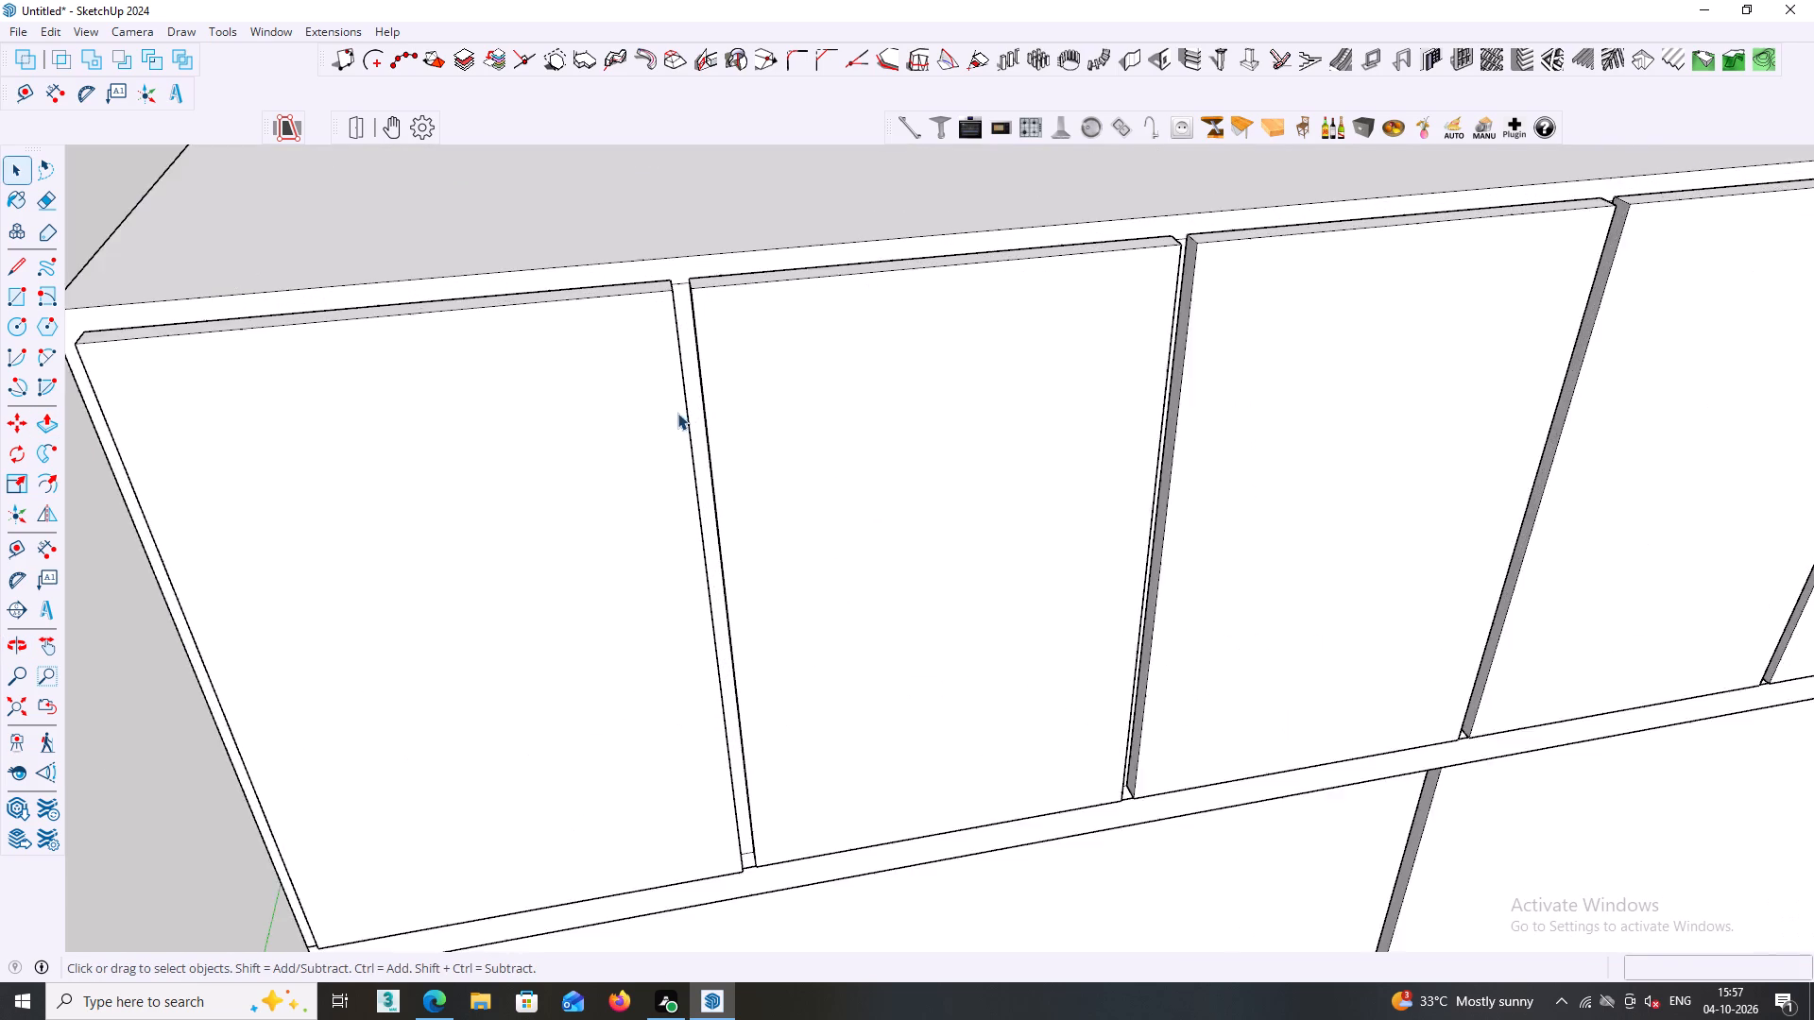
scroll(677, 413, up, 2)
middle_drag(679, 426, 454, 449)
scroll(697, 384, up, 1)
middle_drag(693, 385, 694, 395)
scroll(693, 385, down, 11)
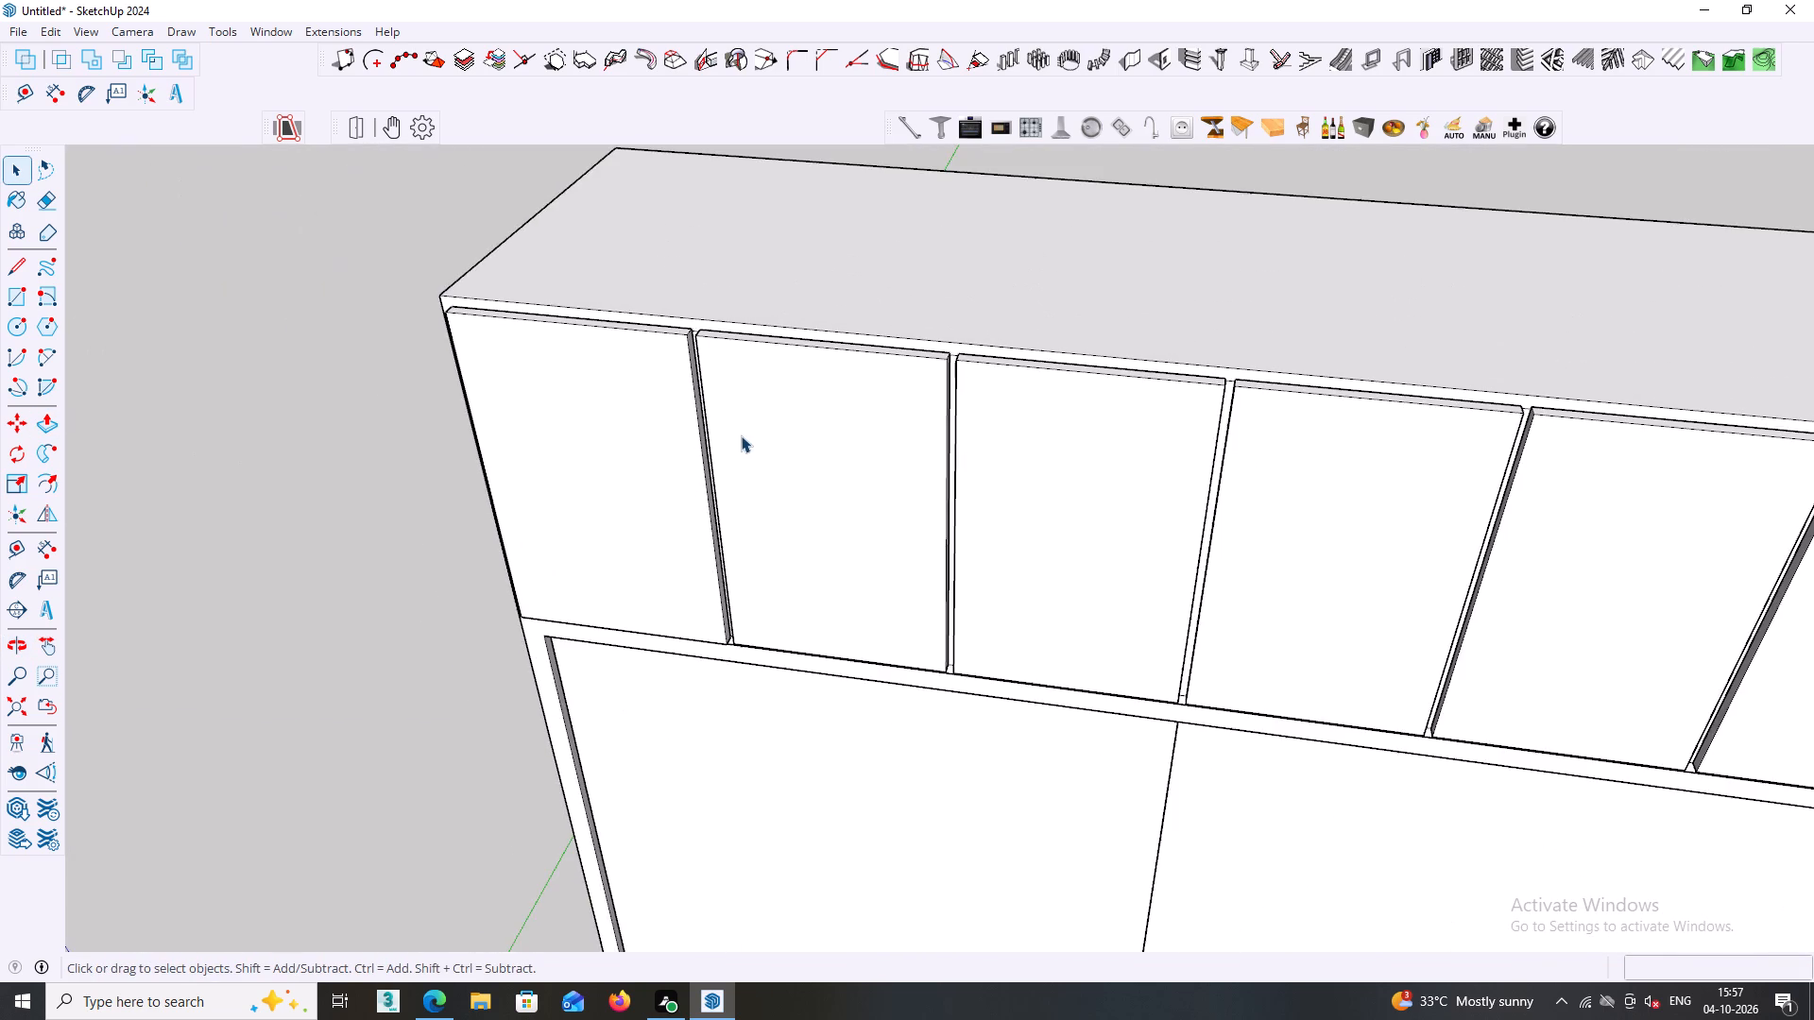
middle_drag(740, 435, 903, 463)
middle_drag(904, 463, 1116, 362)
scroll(1007, 355, down, 2)
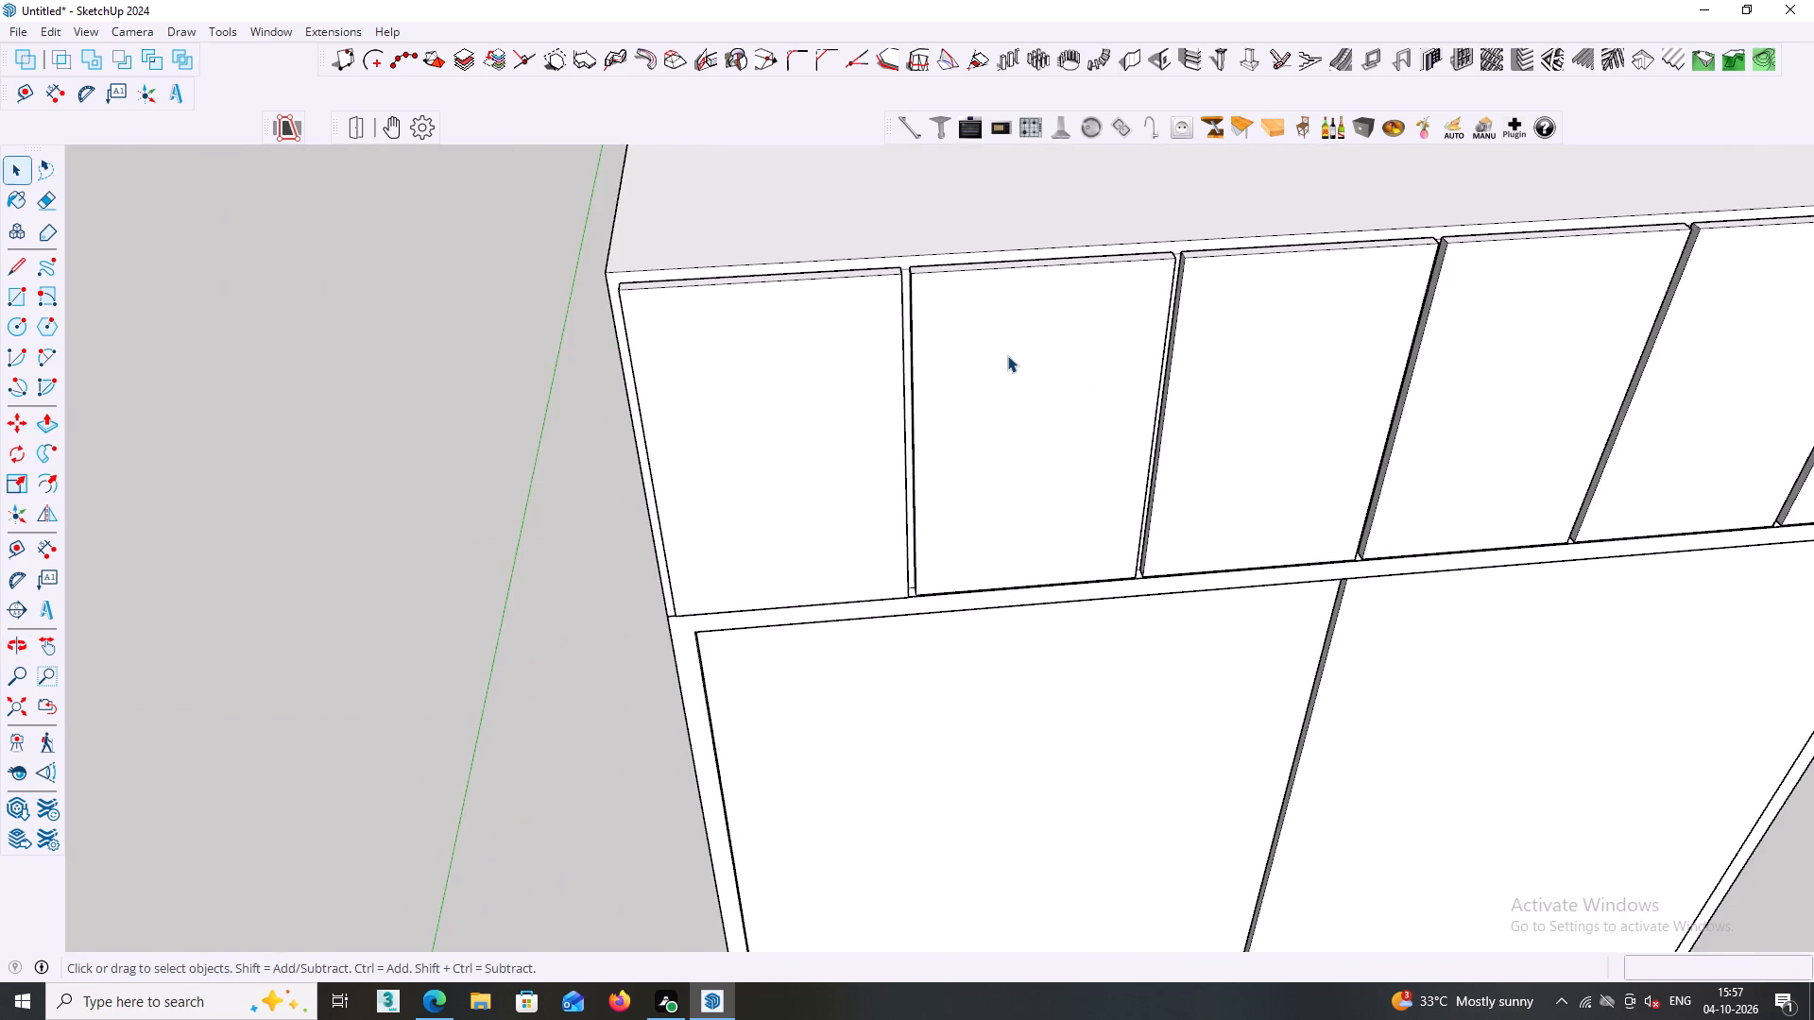
scroll(1007, 355, down, 2)
middle_drag(996, 338, 985, 234)
scroll(977, 331, down, 1)
middle_drag(961, 354, 958, 342)
scroll(933, 409, up, 3)
middle_drag(933, 409, 1370, 485)
scroll(950, 454, up, 2)
middle_drag(942, 446, 673, 475)
scroll(701, 471, down, 4)
middle_drag(710, 461, 743, 564)
middle_drag(719, 505, 1024, 415)
scroll(703, 453, up, 6)
middle_drag(820, 459, 806, 474)
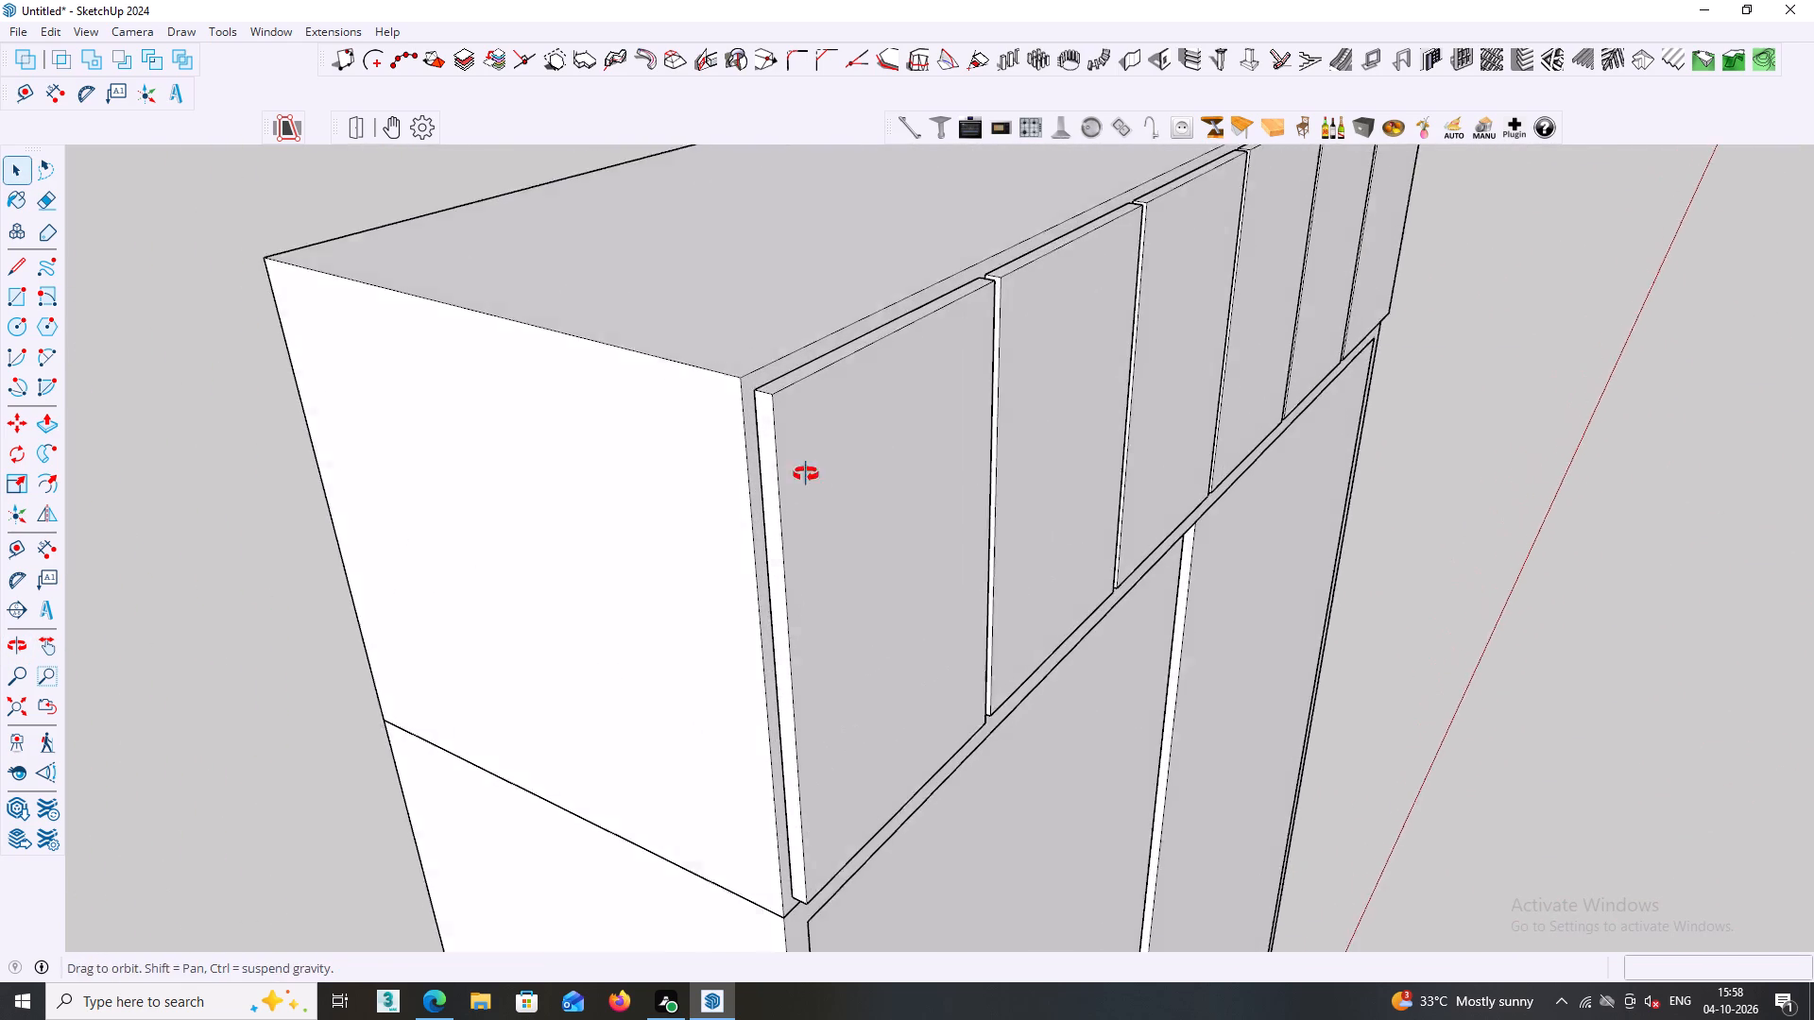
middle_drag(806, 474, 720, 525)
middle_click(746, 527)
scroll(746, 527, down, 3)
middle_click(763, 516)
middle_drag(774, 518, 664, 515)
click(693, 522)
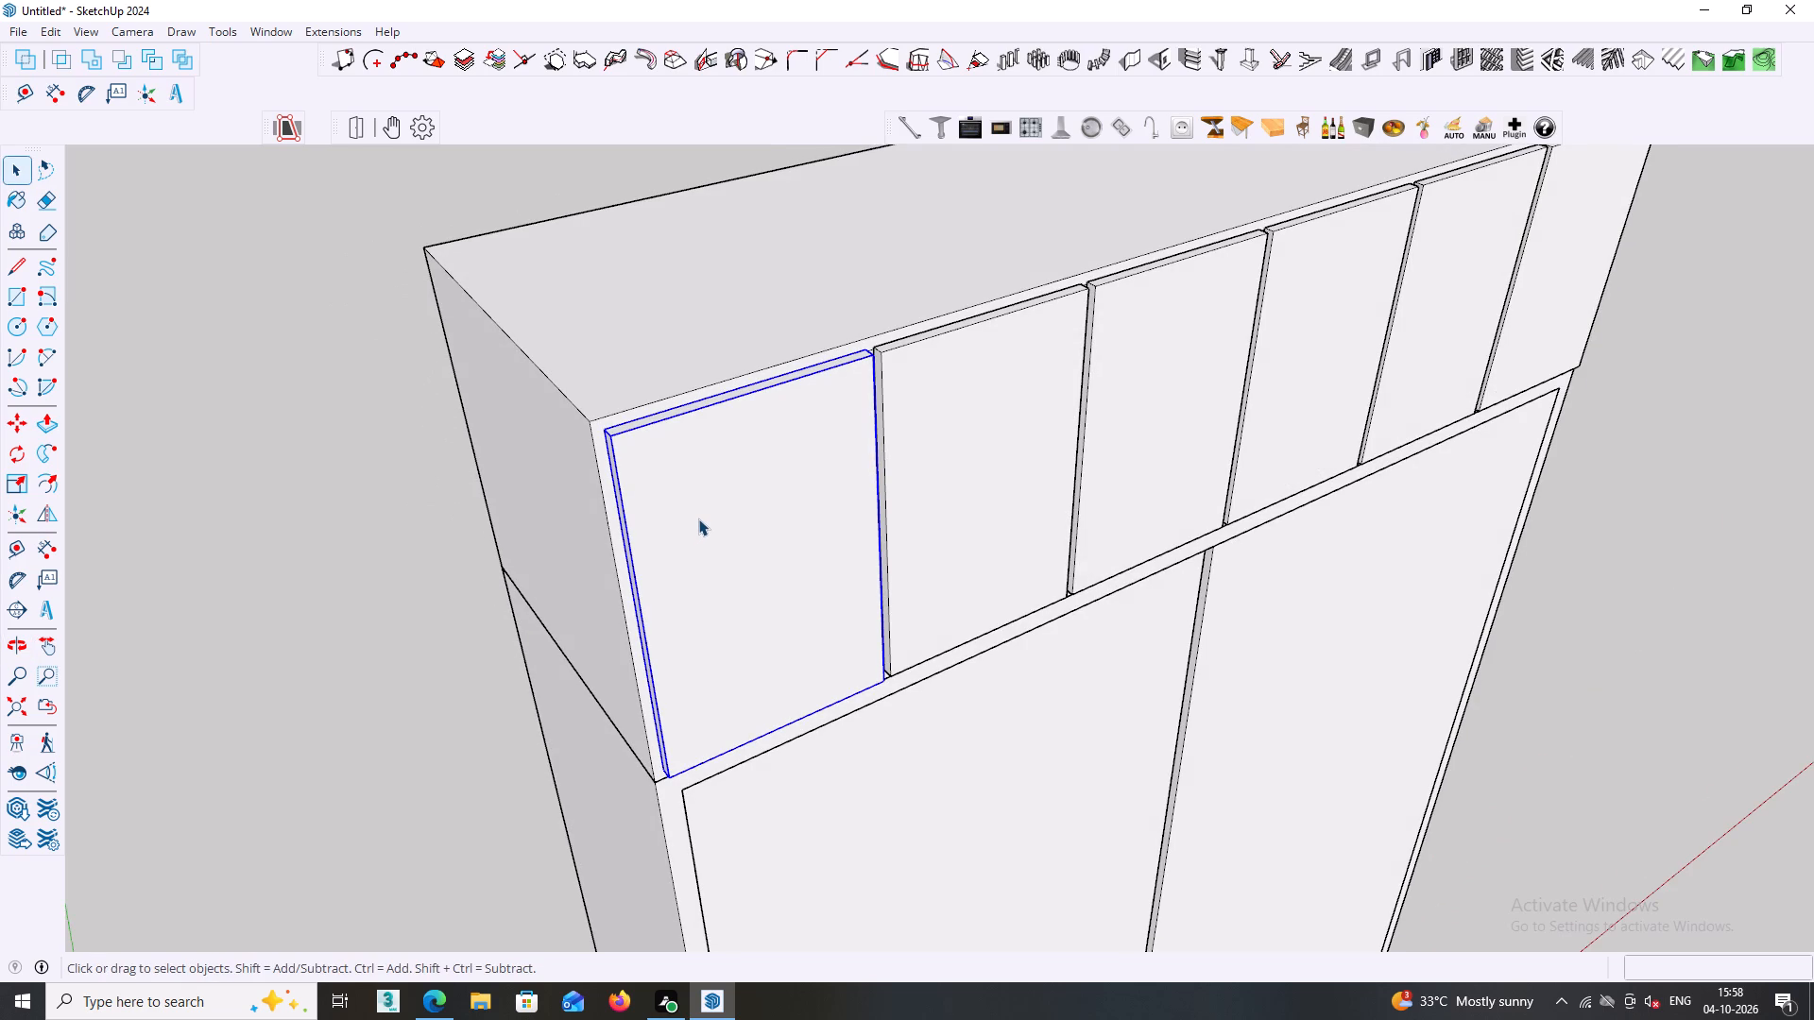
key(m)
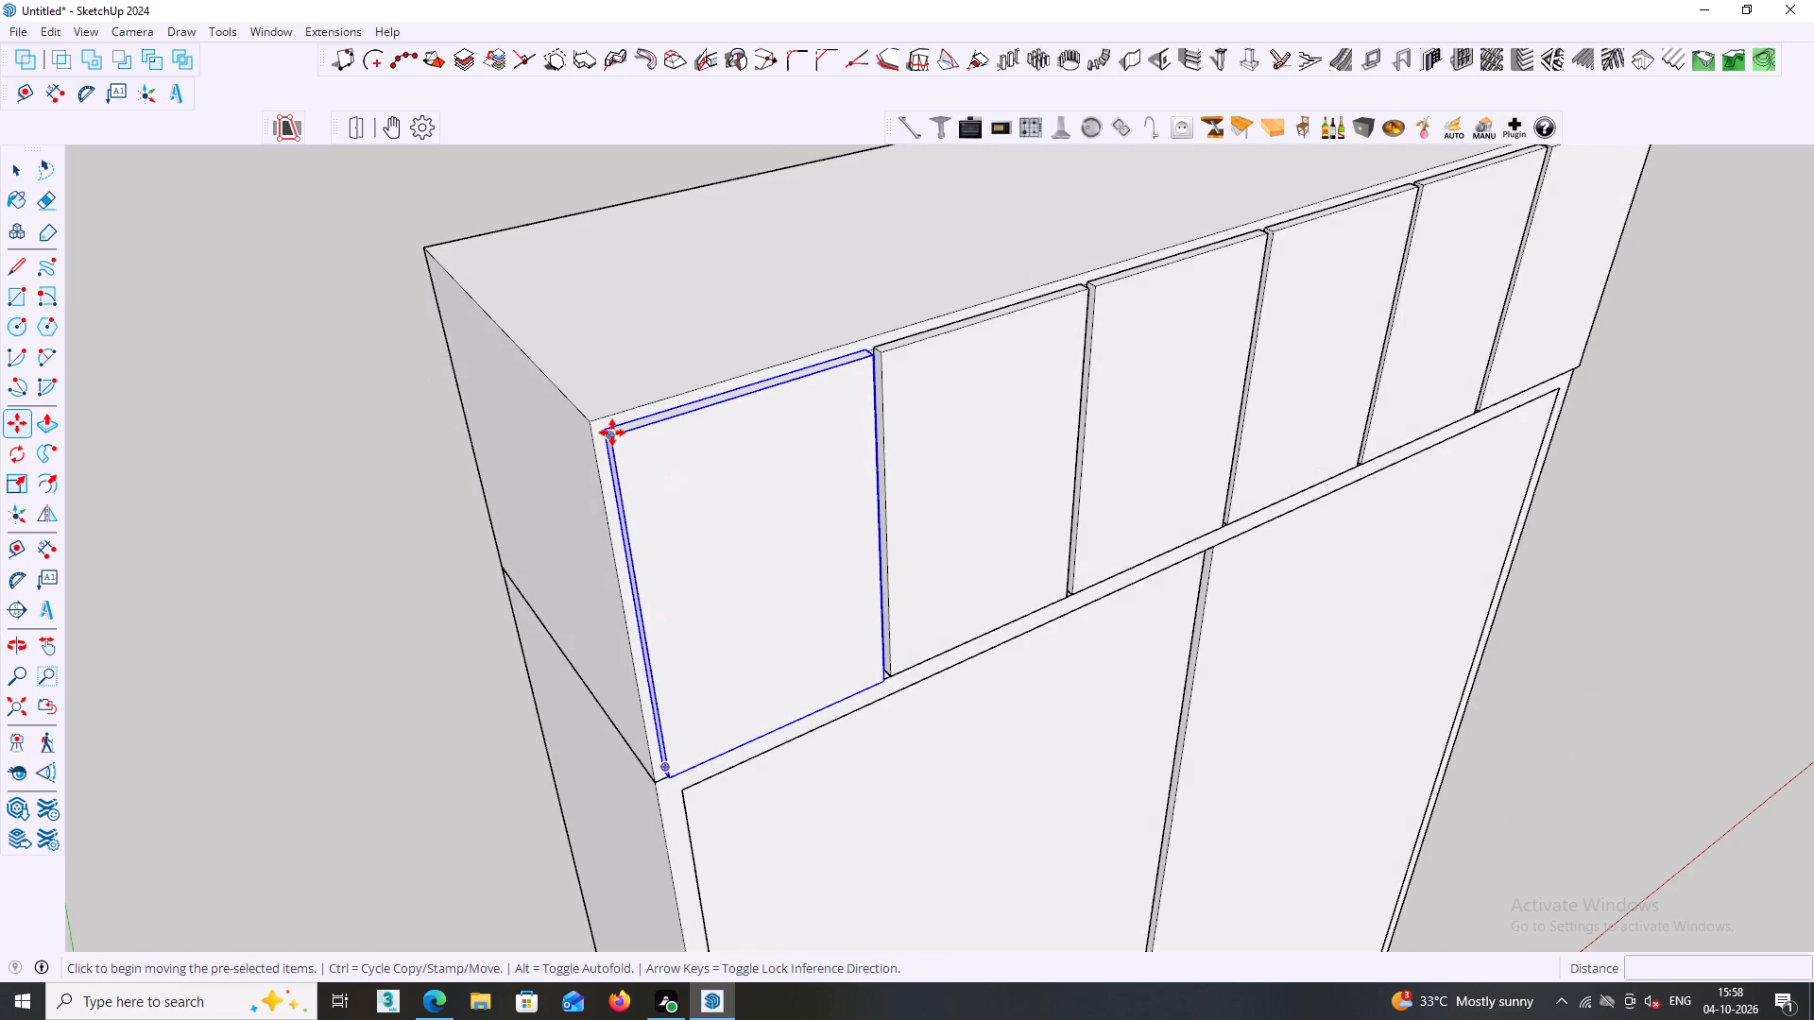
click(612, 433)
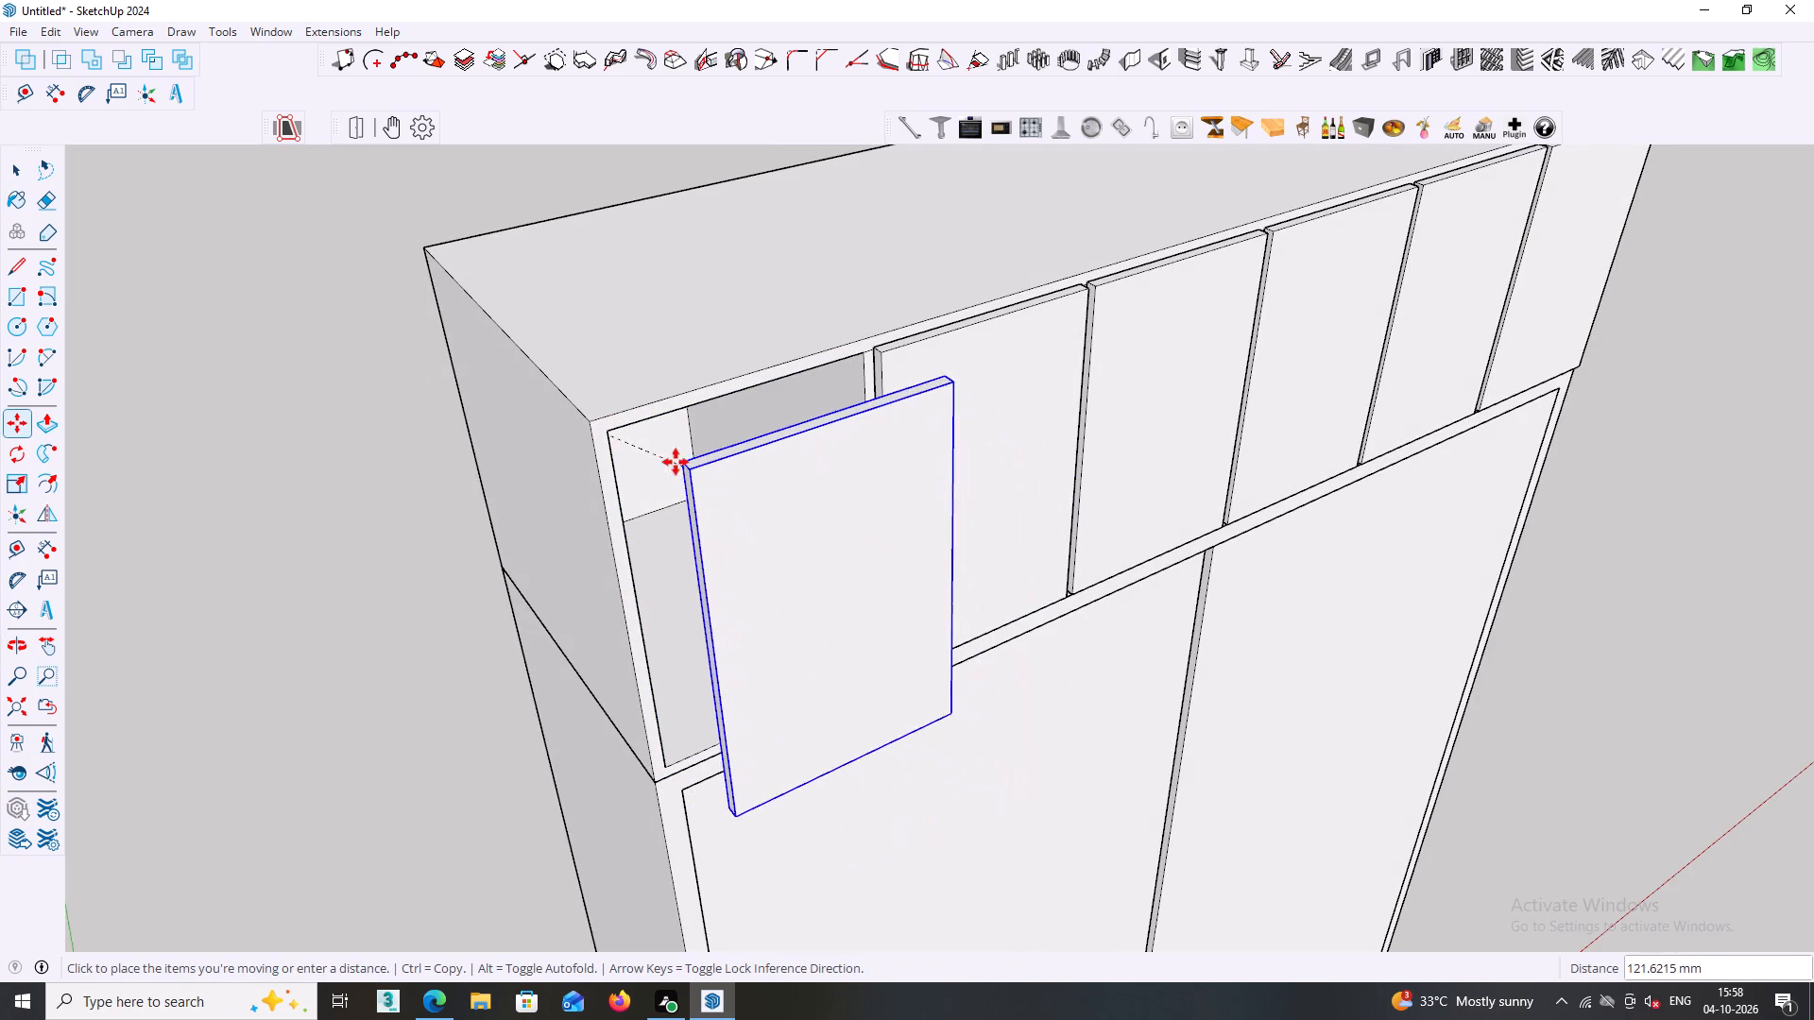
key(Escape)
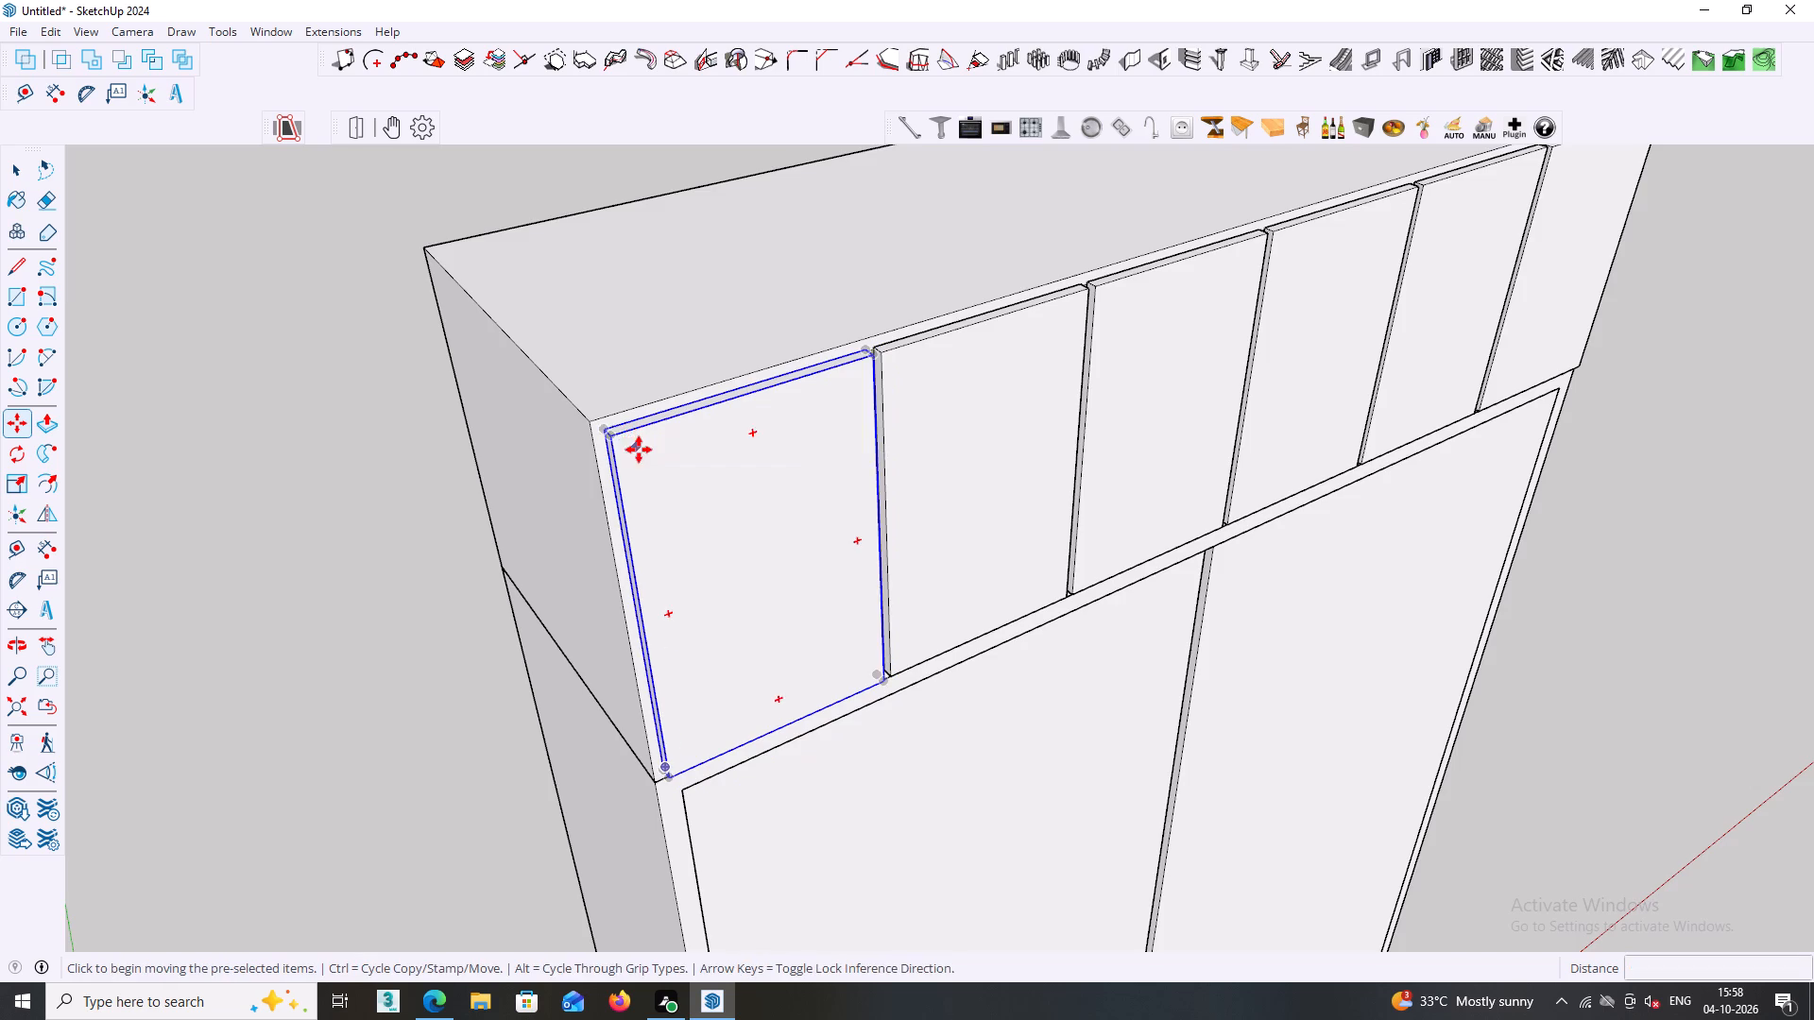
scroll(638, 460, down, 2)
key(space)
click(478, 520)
Examine the six upper doors and the gaps around them from the front and from below.
middle_drag(587, 509, 419, 483)
scroll(833, 553, down, 3)
middle_drag(947, 561, 808, 531)
middle_drag(909, 503, 828, 363)
scroll(1047, 427, up, 1)
shift+middle_drag(1045, 426, 1033, 418)
middle_drag(1015, 444, 1154, 444)
middle_drag(1202, 446, 1082, 458)
middle_drag(933, 442, 1011, 465)
scroll(853, 436, up, 3)
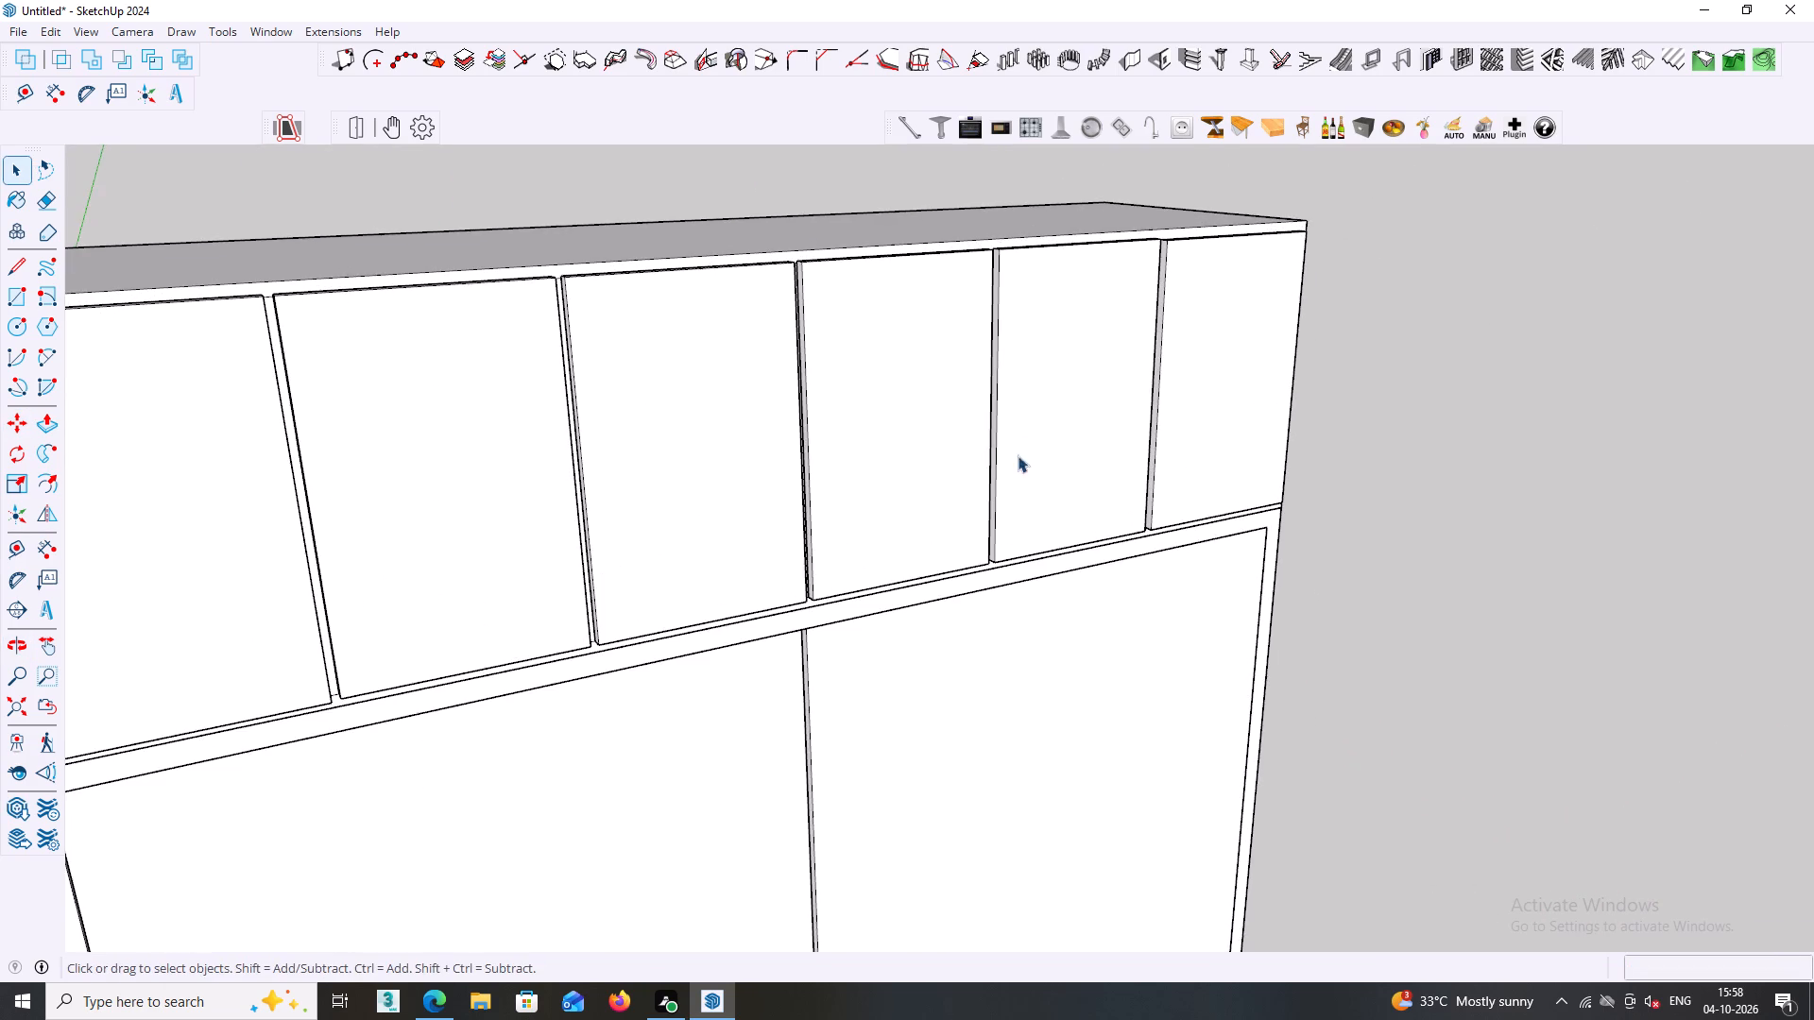
middle_drag(1018, 455, 715, 544)
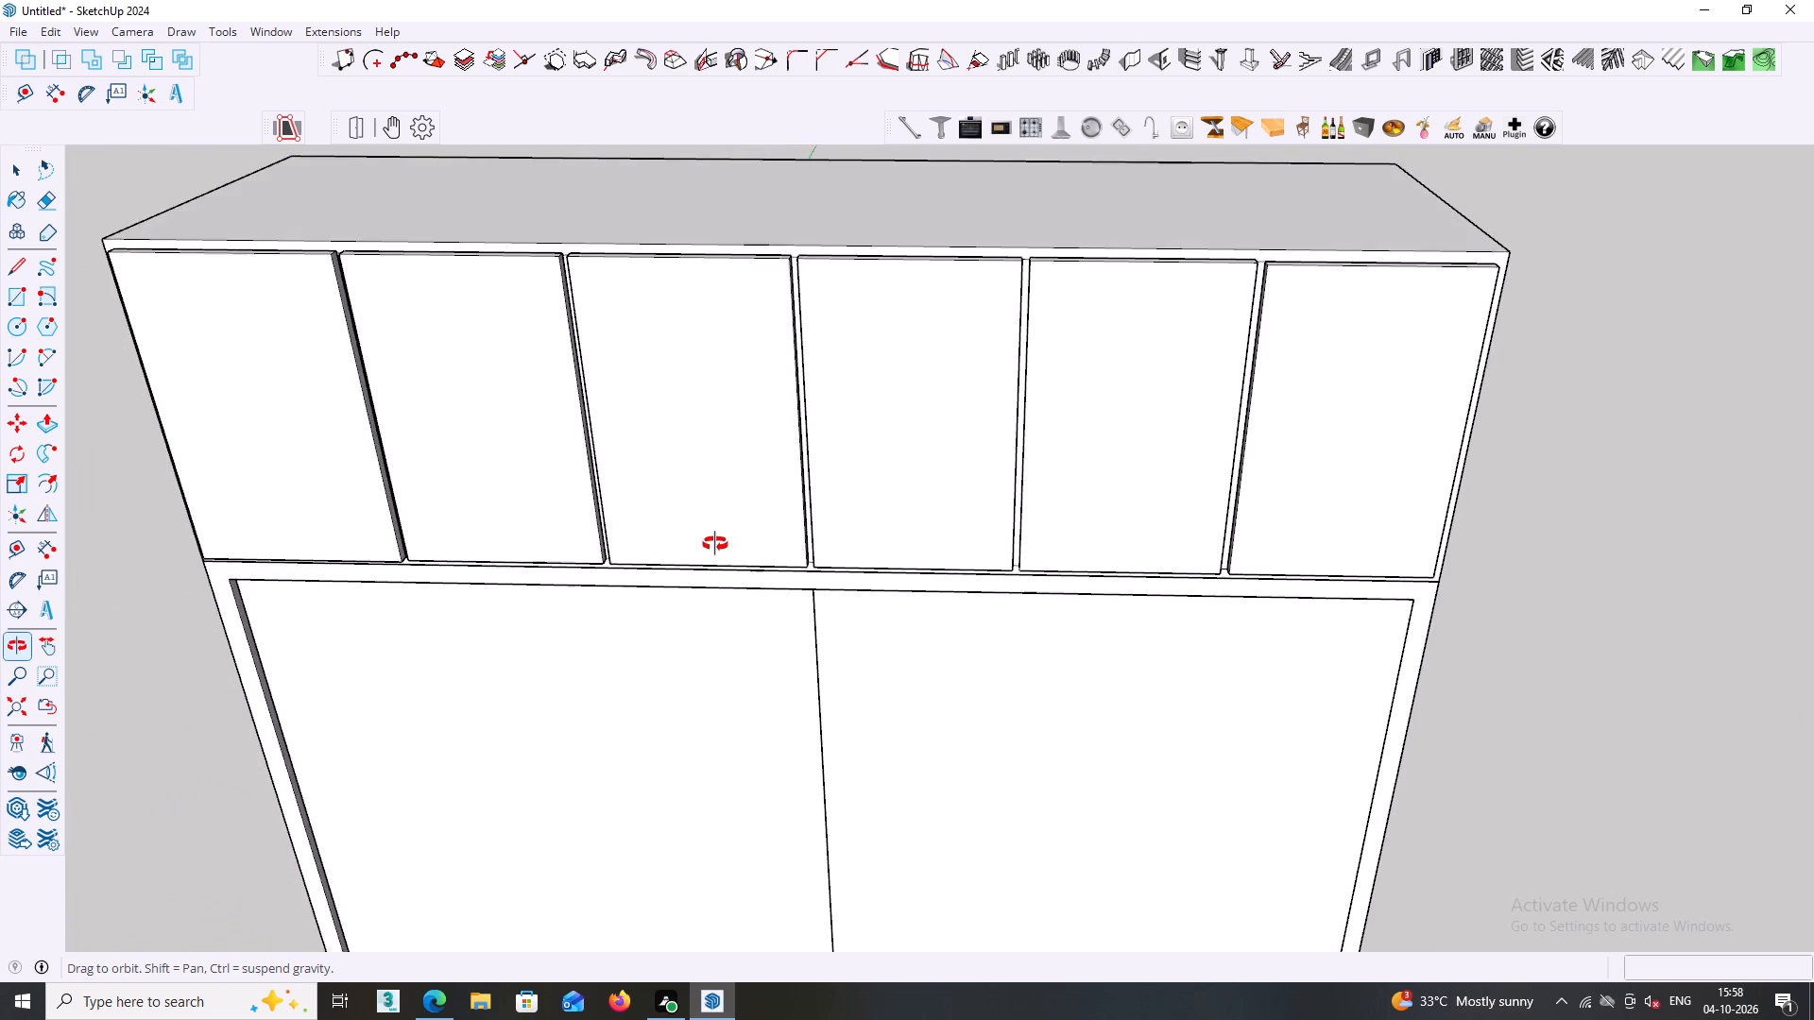
middle_drag(715, 544, 730, 181)
middle_drag(668, 575, 681, 477)
shift+middle_drag(520, 586, 771, 461)
Extend the repeated door component's bottom edge face down to line up with the first door's bottom edge and leave the component.
scroll(733, 482, up, 2)
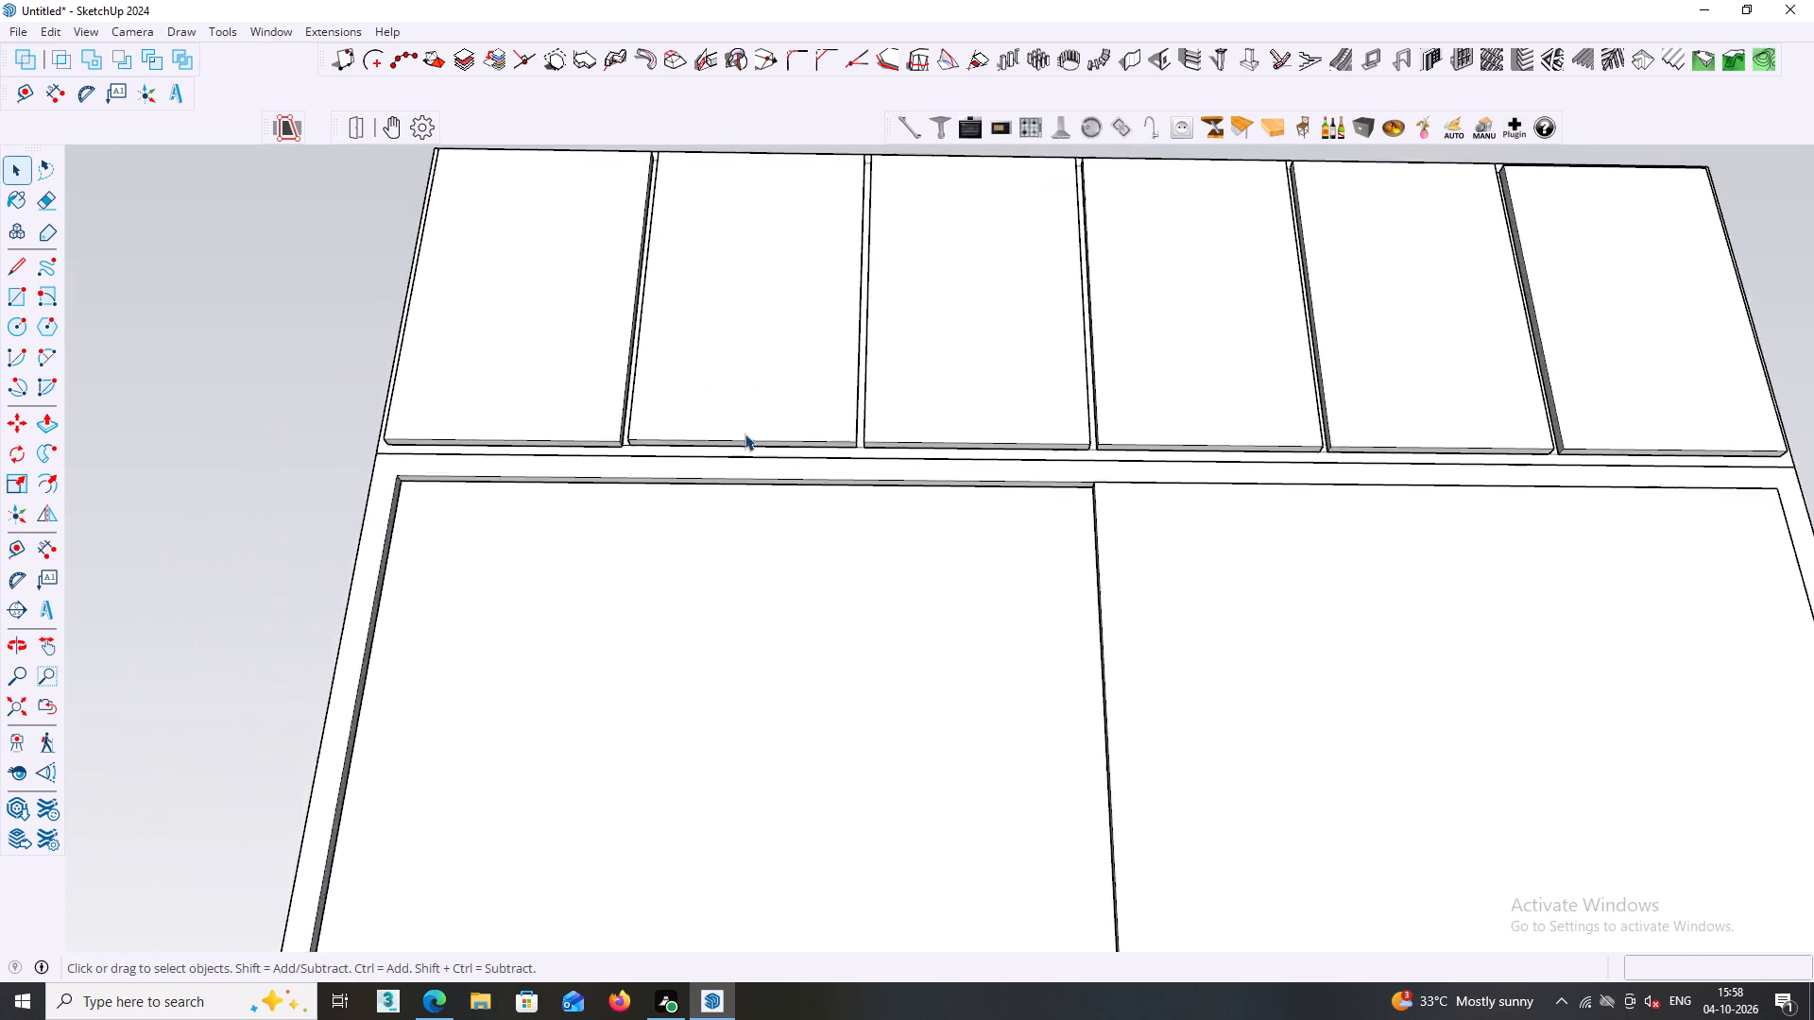
scroll(744, 433, up, 7)
middle_drag(683, 469, 739, 374)
scroll(736, 379, up, 4)
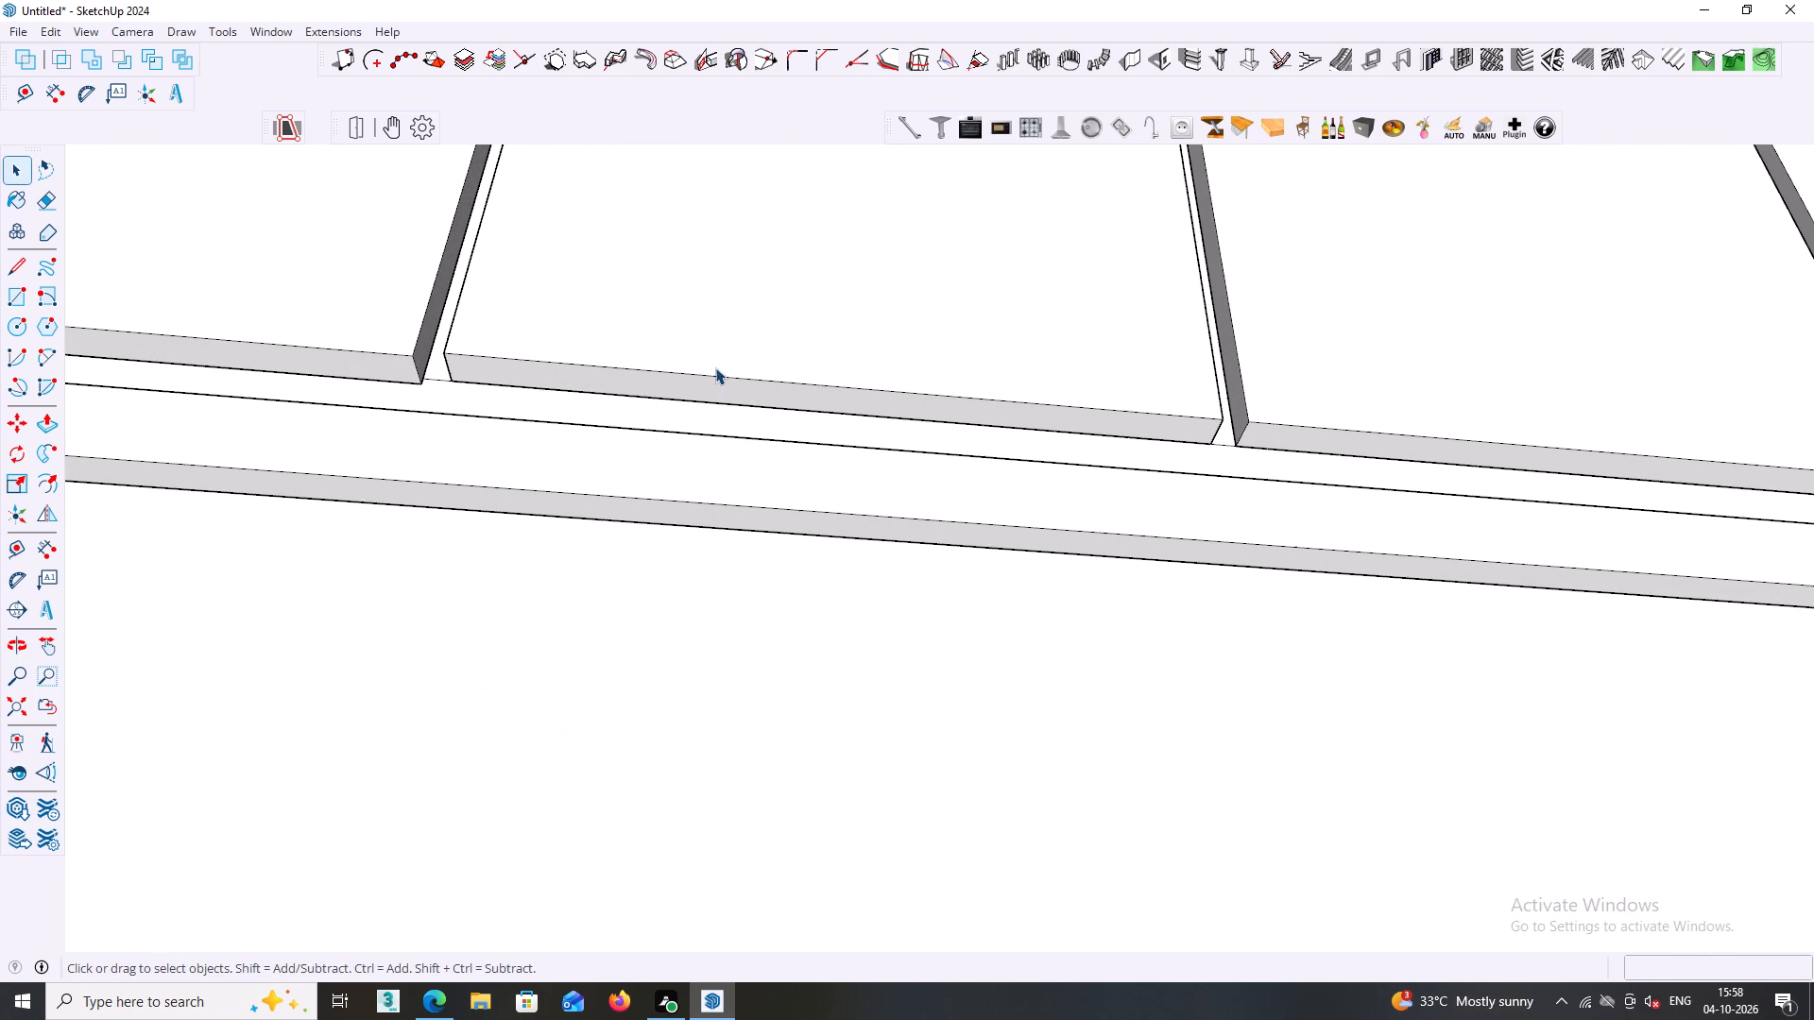
click(705, 385)
double_click(704, 389)
click(705, 390)
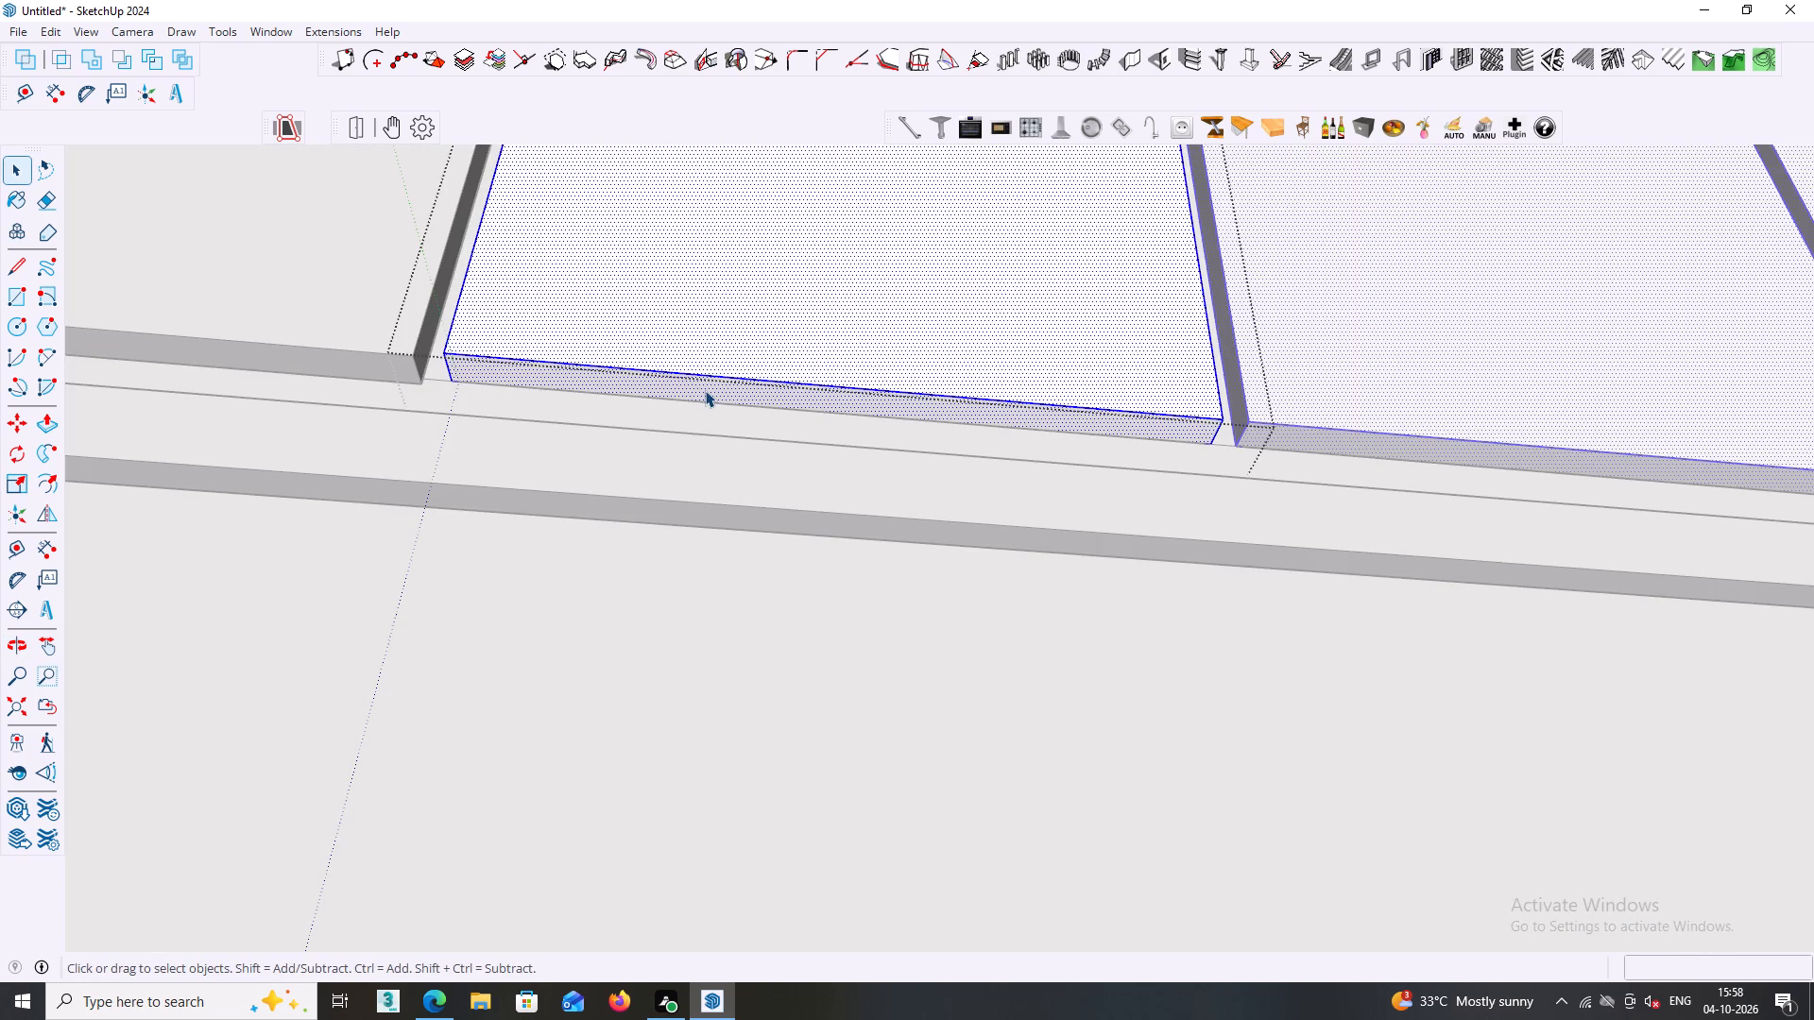
click(711, 393)
key(p)
click(715, 390)
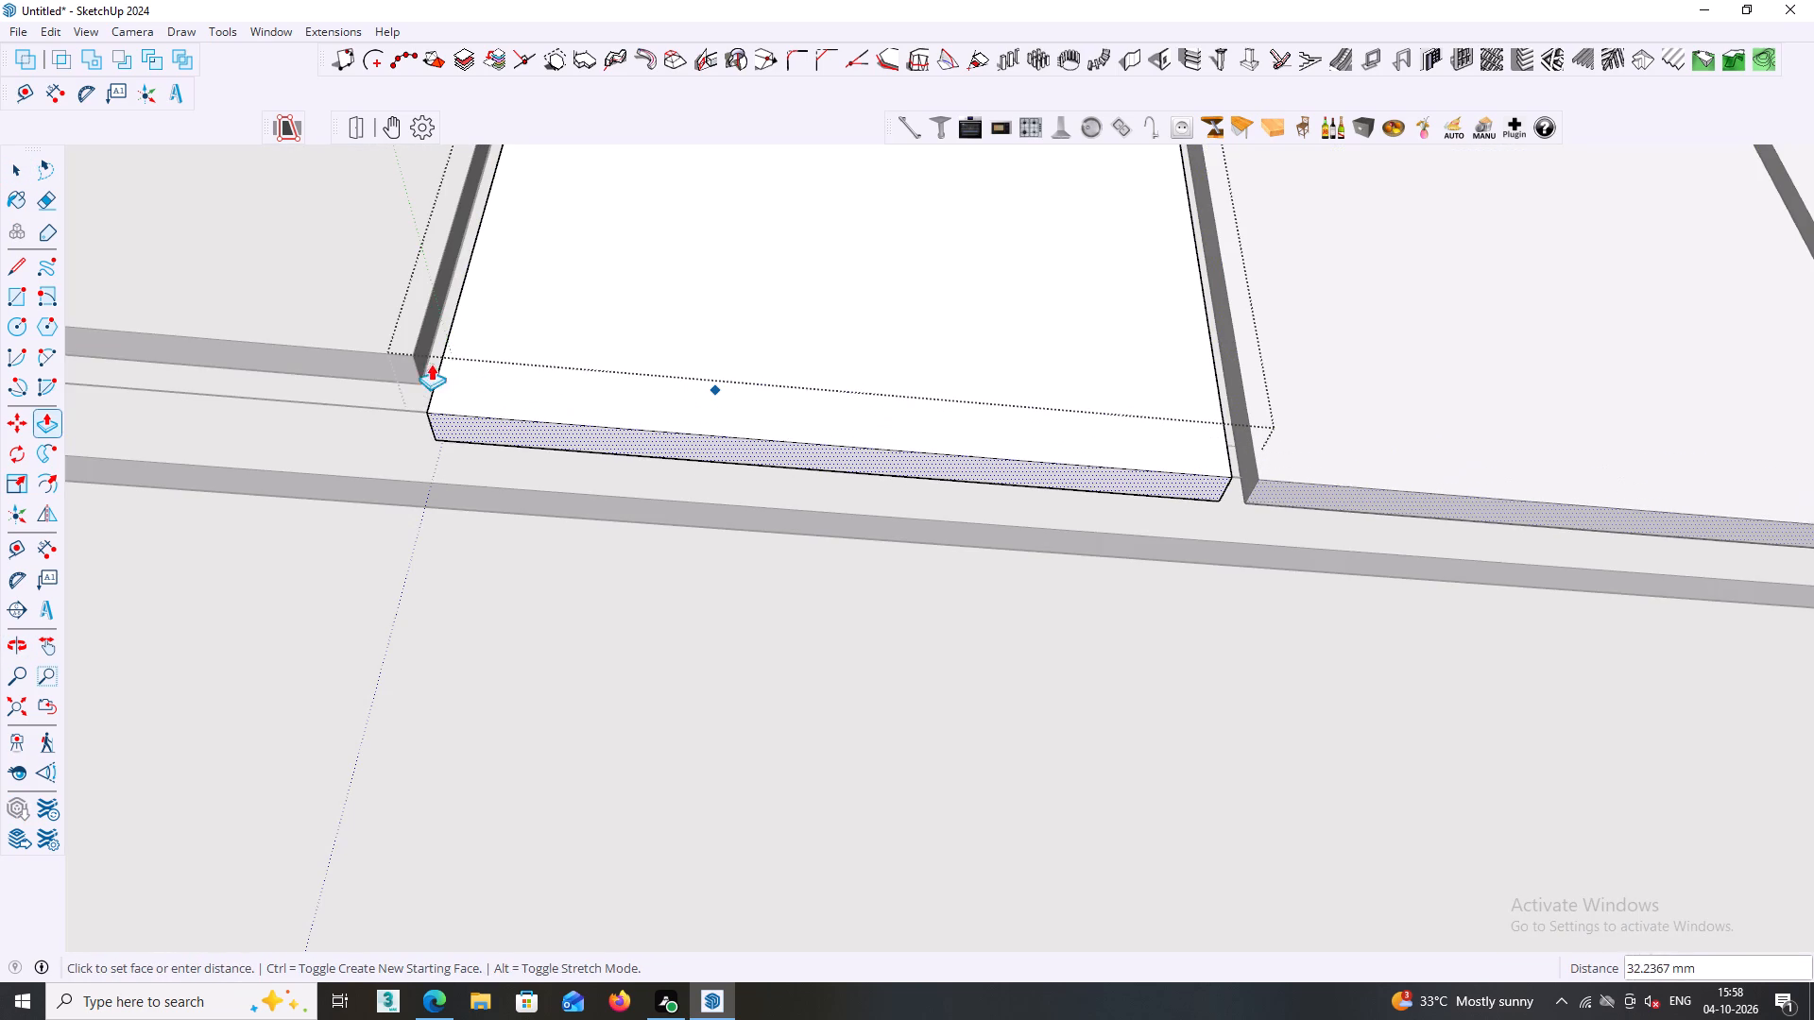
click(410, 353)
scroll(490, 380, down, 4)
key(space)
scroll(672, 427, down, 4)
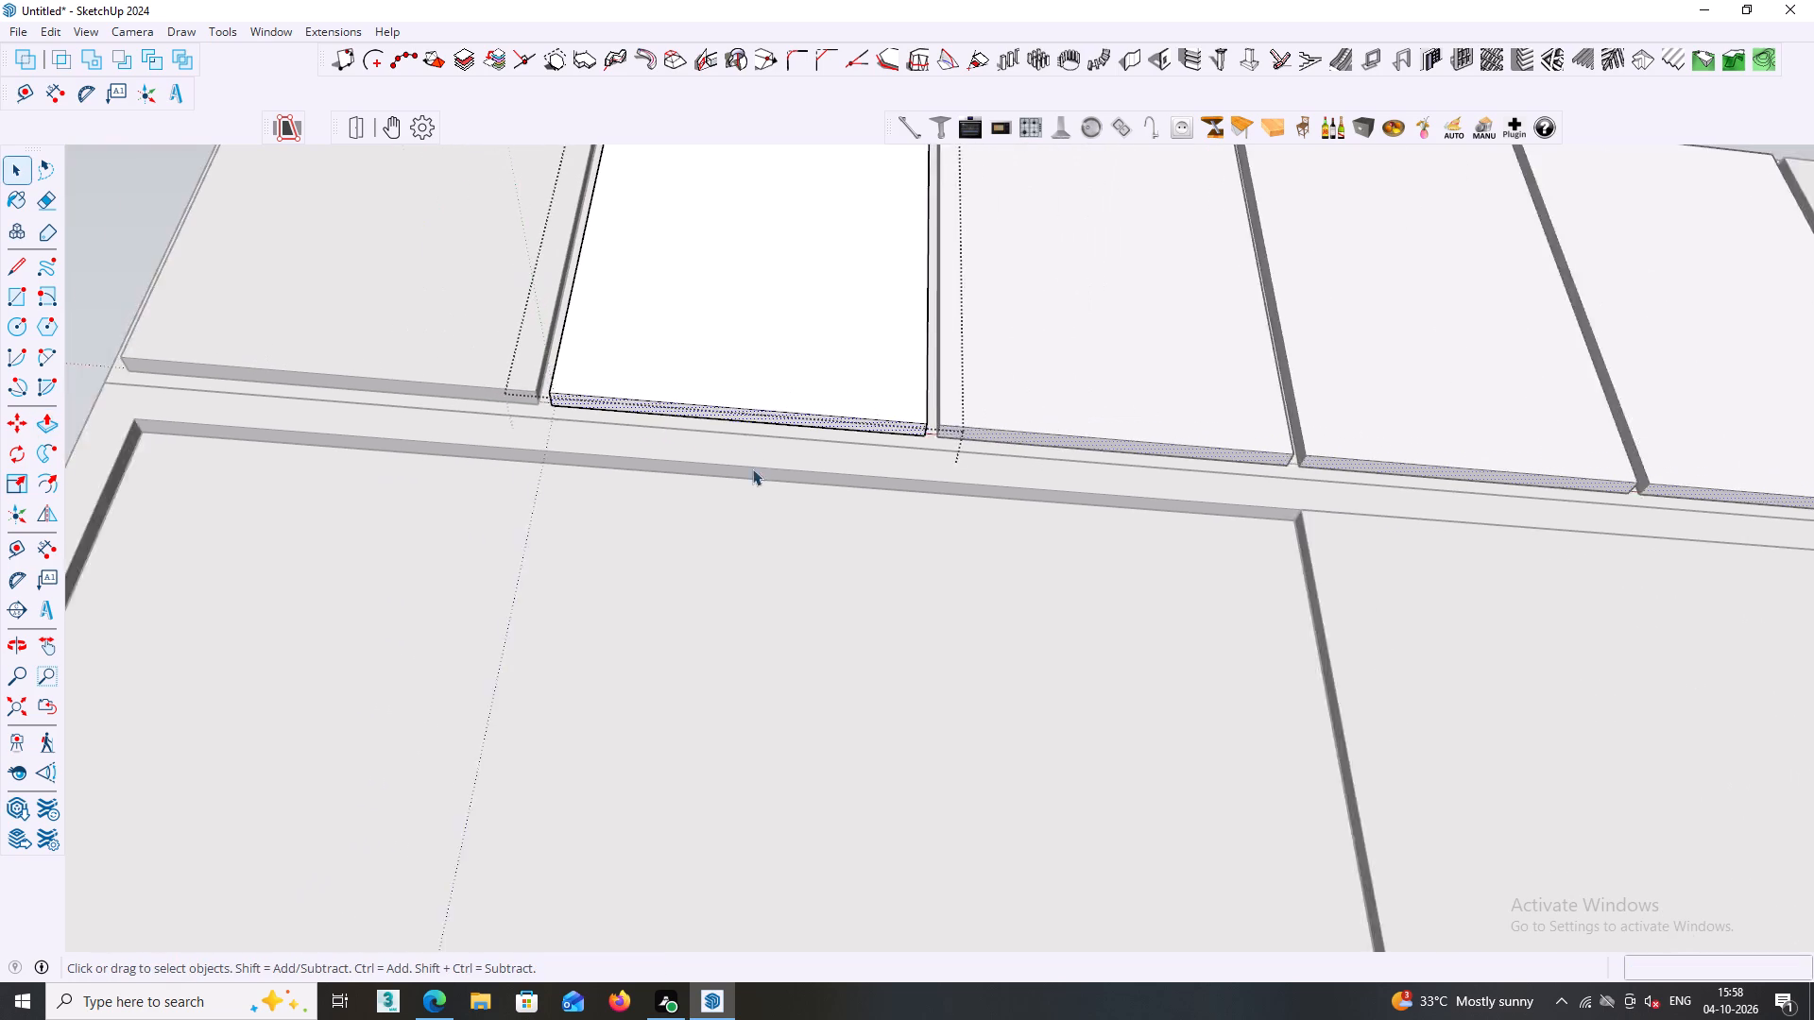
scroll(752, 468, down, 3)
click(208, 348)
Examine the bottom edges and gaps along the row of upper doors from below.
scroll(274, 346, down, 2)
shift+middle_drag(801, 433, 727, 451)
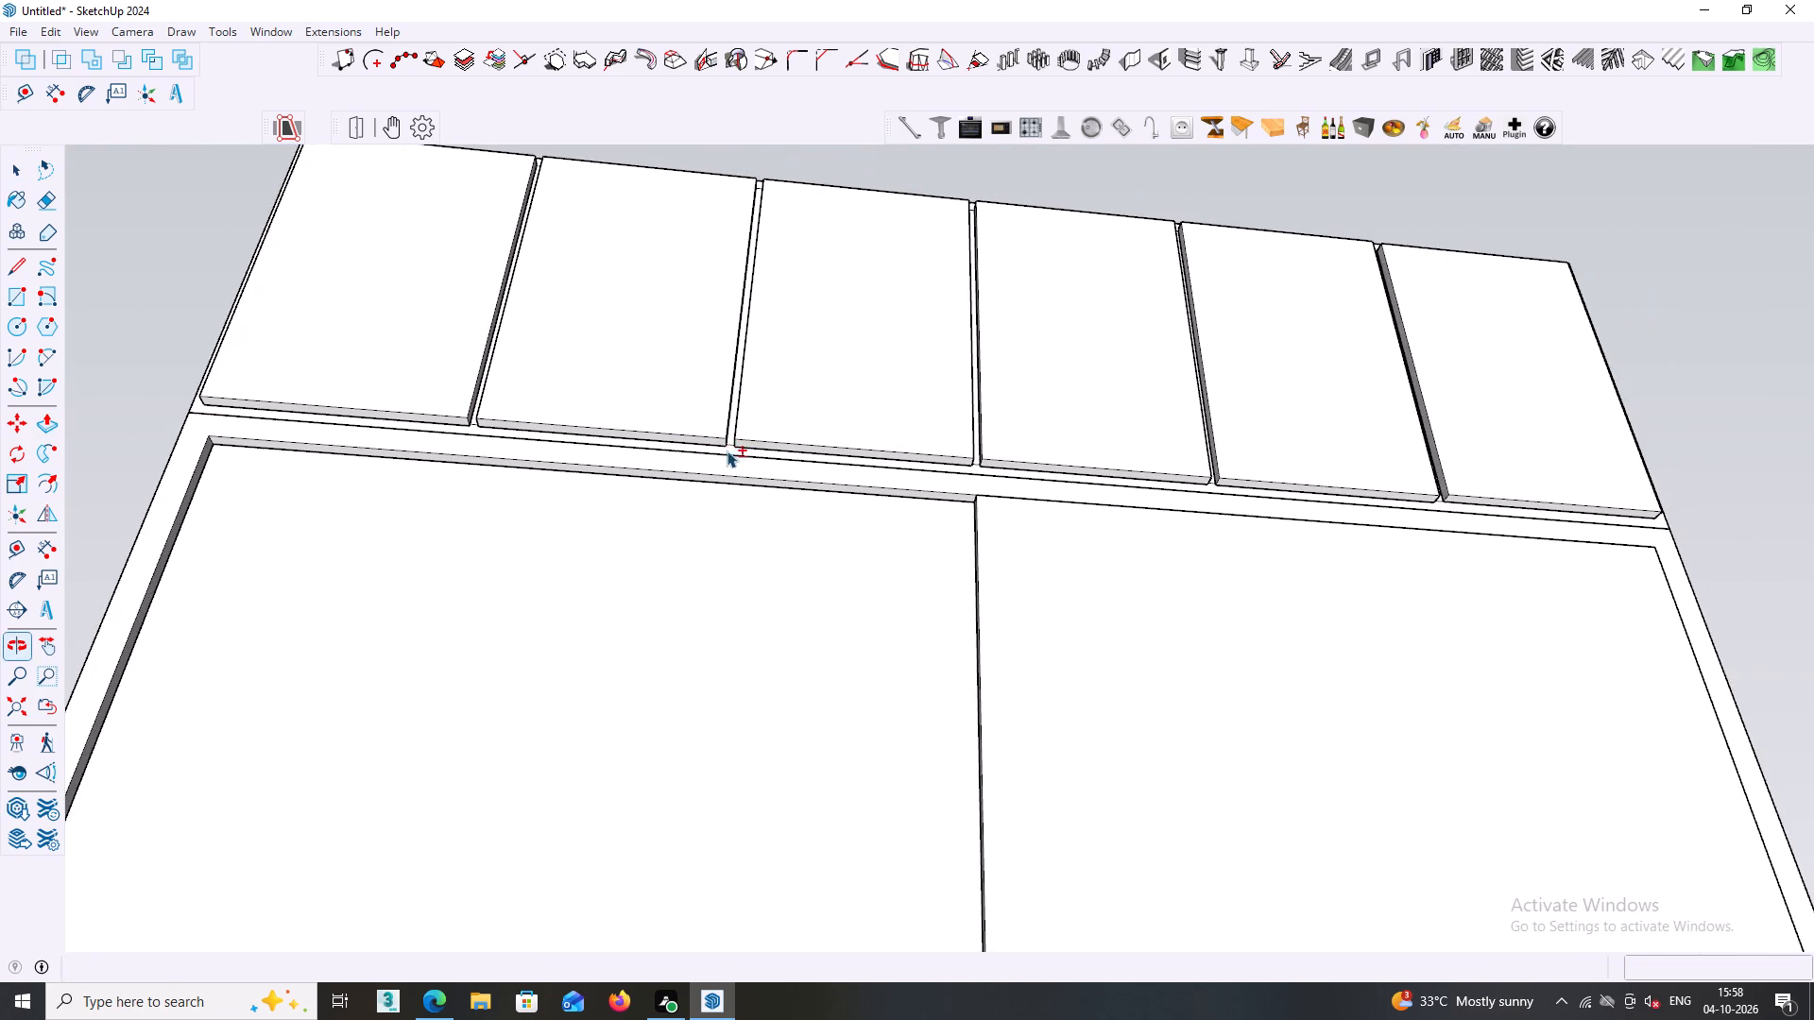
middle_drag(790, 415, 792, 490)
middle_drag(833, 466, 707, 465)
middle_drag(1008, 474, 875, 475)
middle_drag(928, 492, 839, 485)
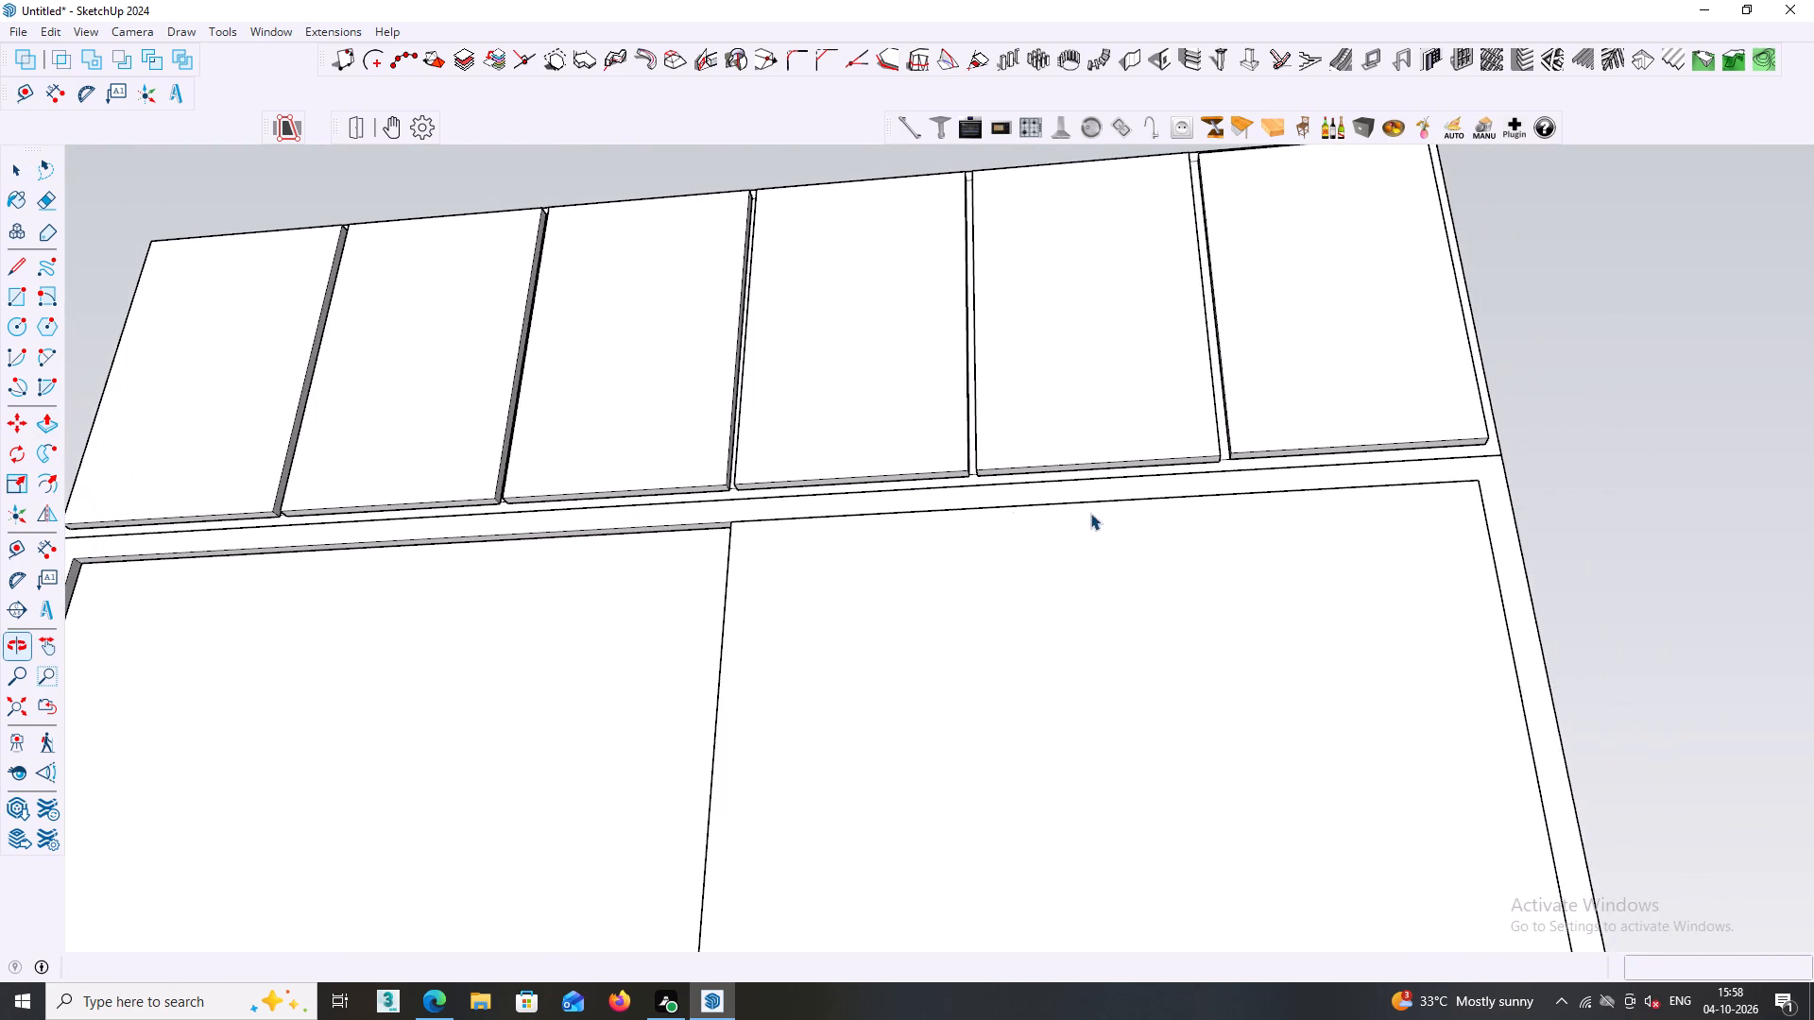
middle_drag(1090, 509, 986, 546)
middle_drag(1081, 467, 1069, 550)
middle_drag(1292, 503, 1299, 400)
Open the sixth door at the far end and extend its left side face outward by the last push/pull distance.
scroll(1271, 414, up, 7)
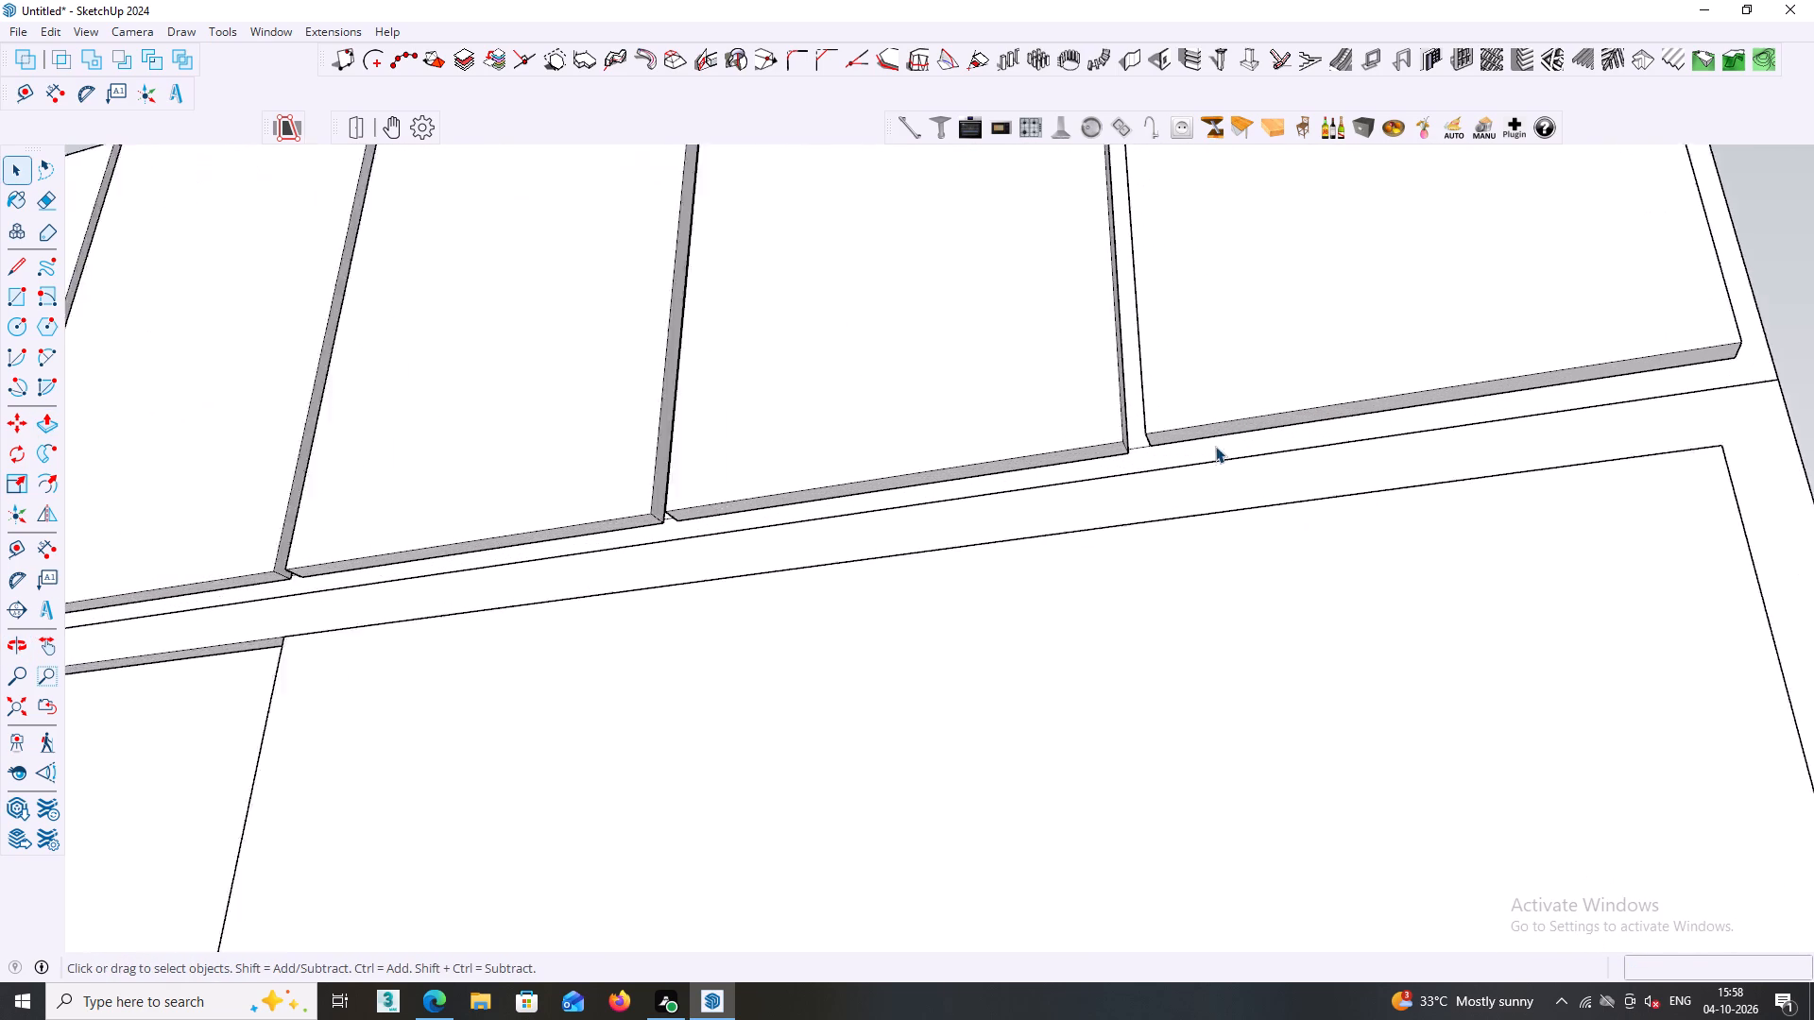
scroll(1215, 446, up, 6)
middle_drag(1178, 449, 1233, 571)
scroll(1231, 533, up, 2)
middle_drag(1206, 511, 1332, 437)
middle_drag(1140, 430, 1249, 587)
middle_drag(1150, 506, 1087, 528)
scroll(1151, 477, up, 2)
middle_drag(1146, 462, 1258, 485)
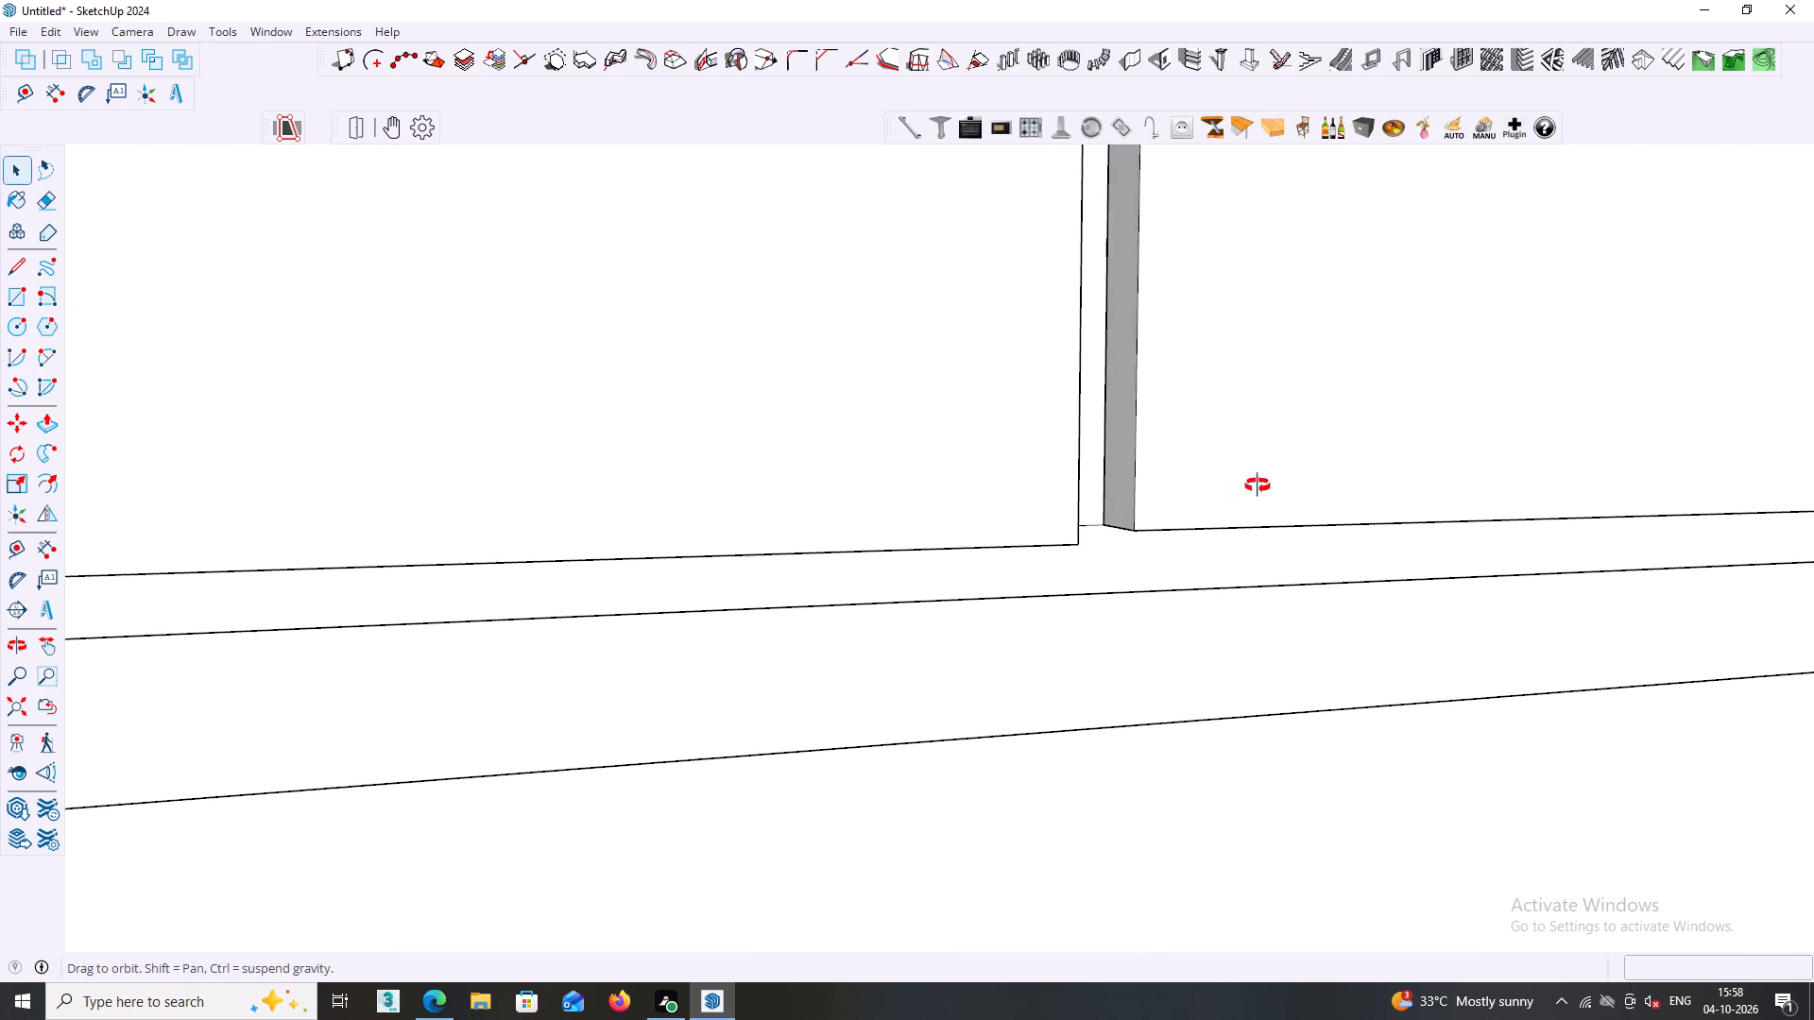
middle_drag(1258, 485, 1263, 485)
scroll(1108, 478, up, 2)
triple_click(1121, 463)
click(1122, 465)
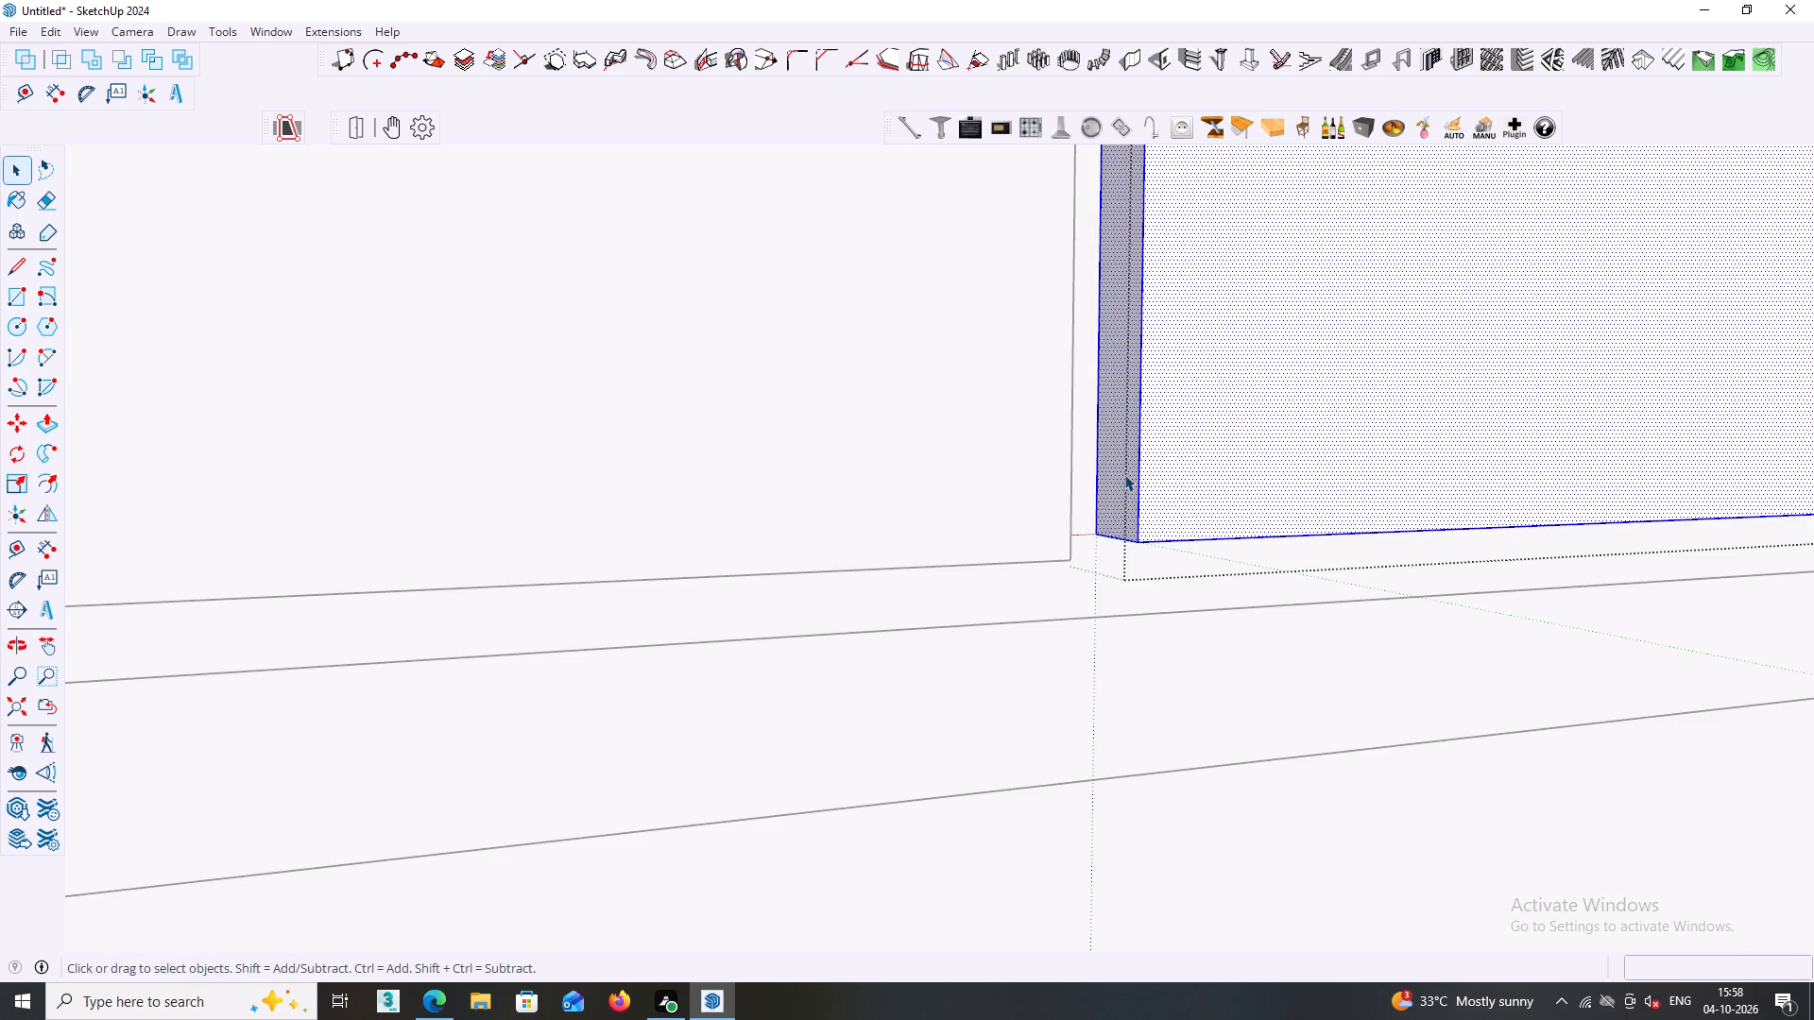
click(1127, 479)
key(p)
double_click(1129, 479)
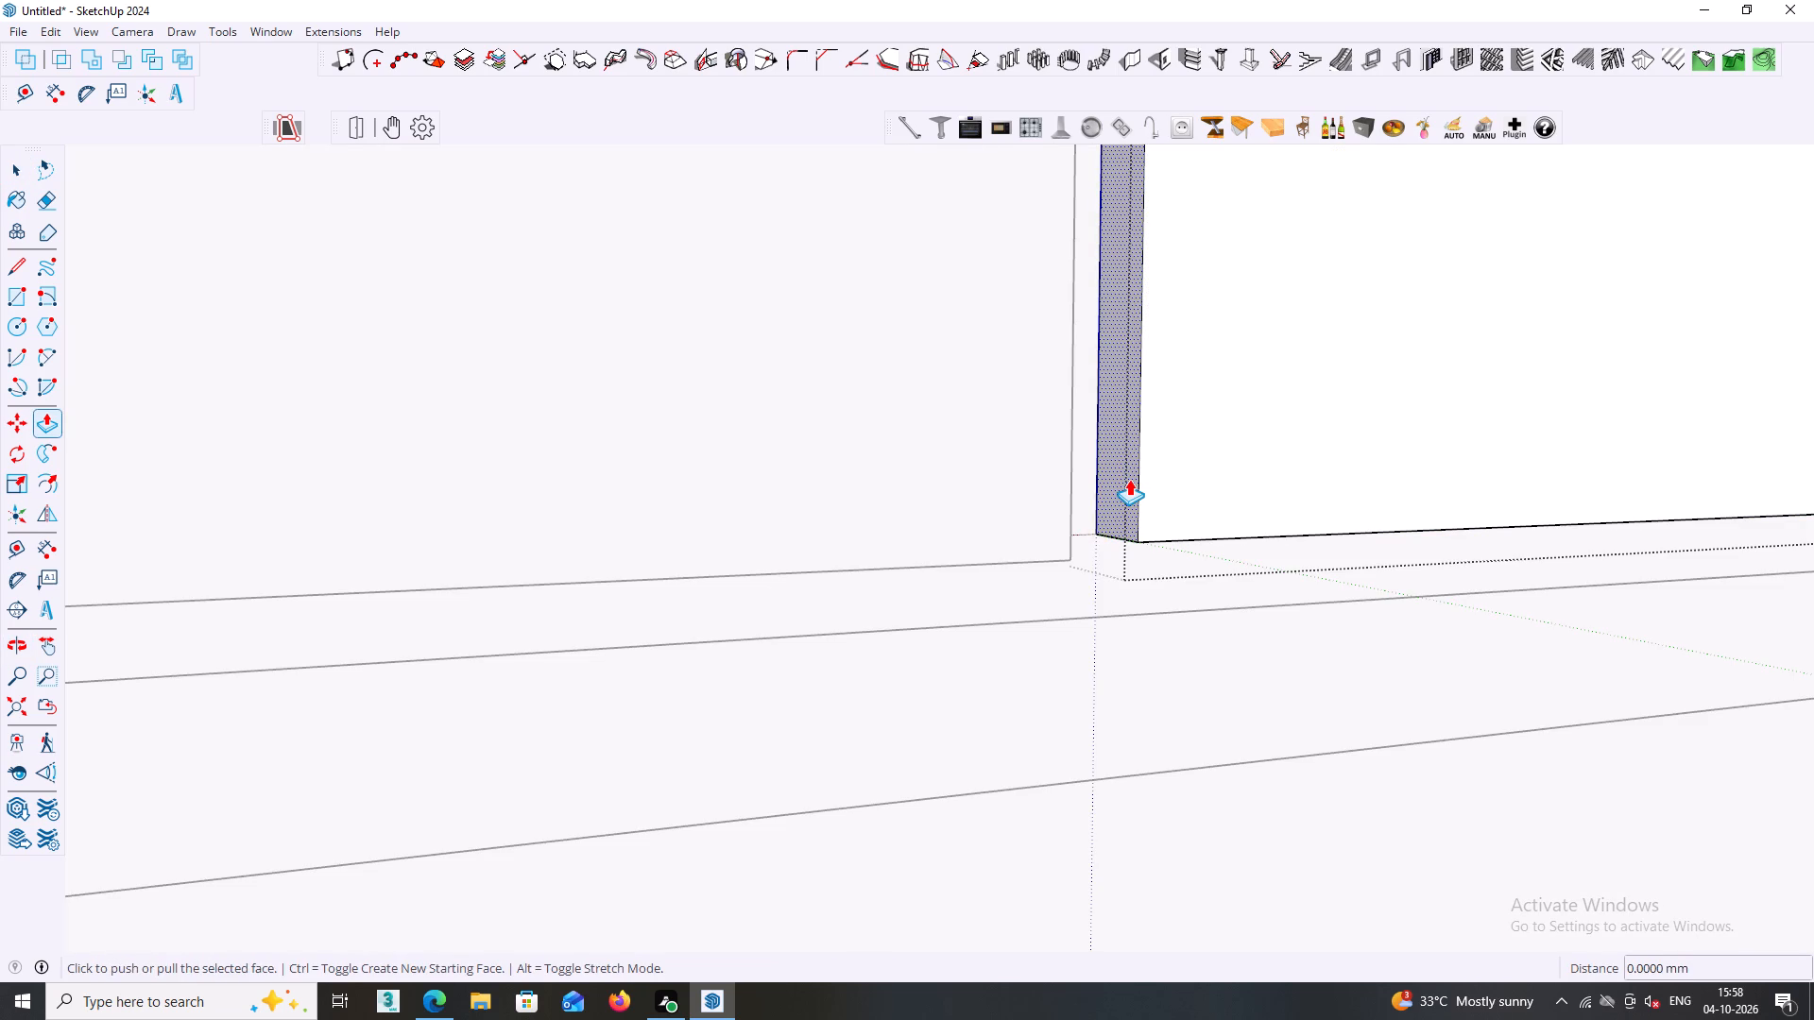
key(space)
Extend the sixth door's bottom edge face outward by the same distance.
middle_drag(1158, 519, 1160, 272)
middle_drag(1135, 493, 1159, 390)
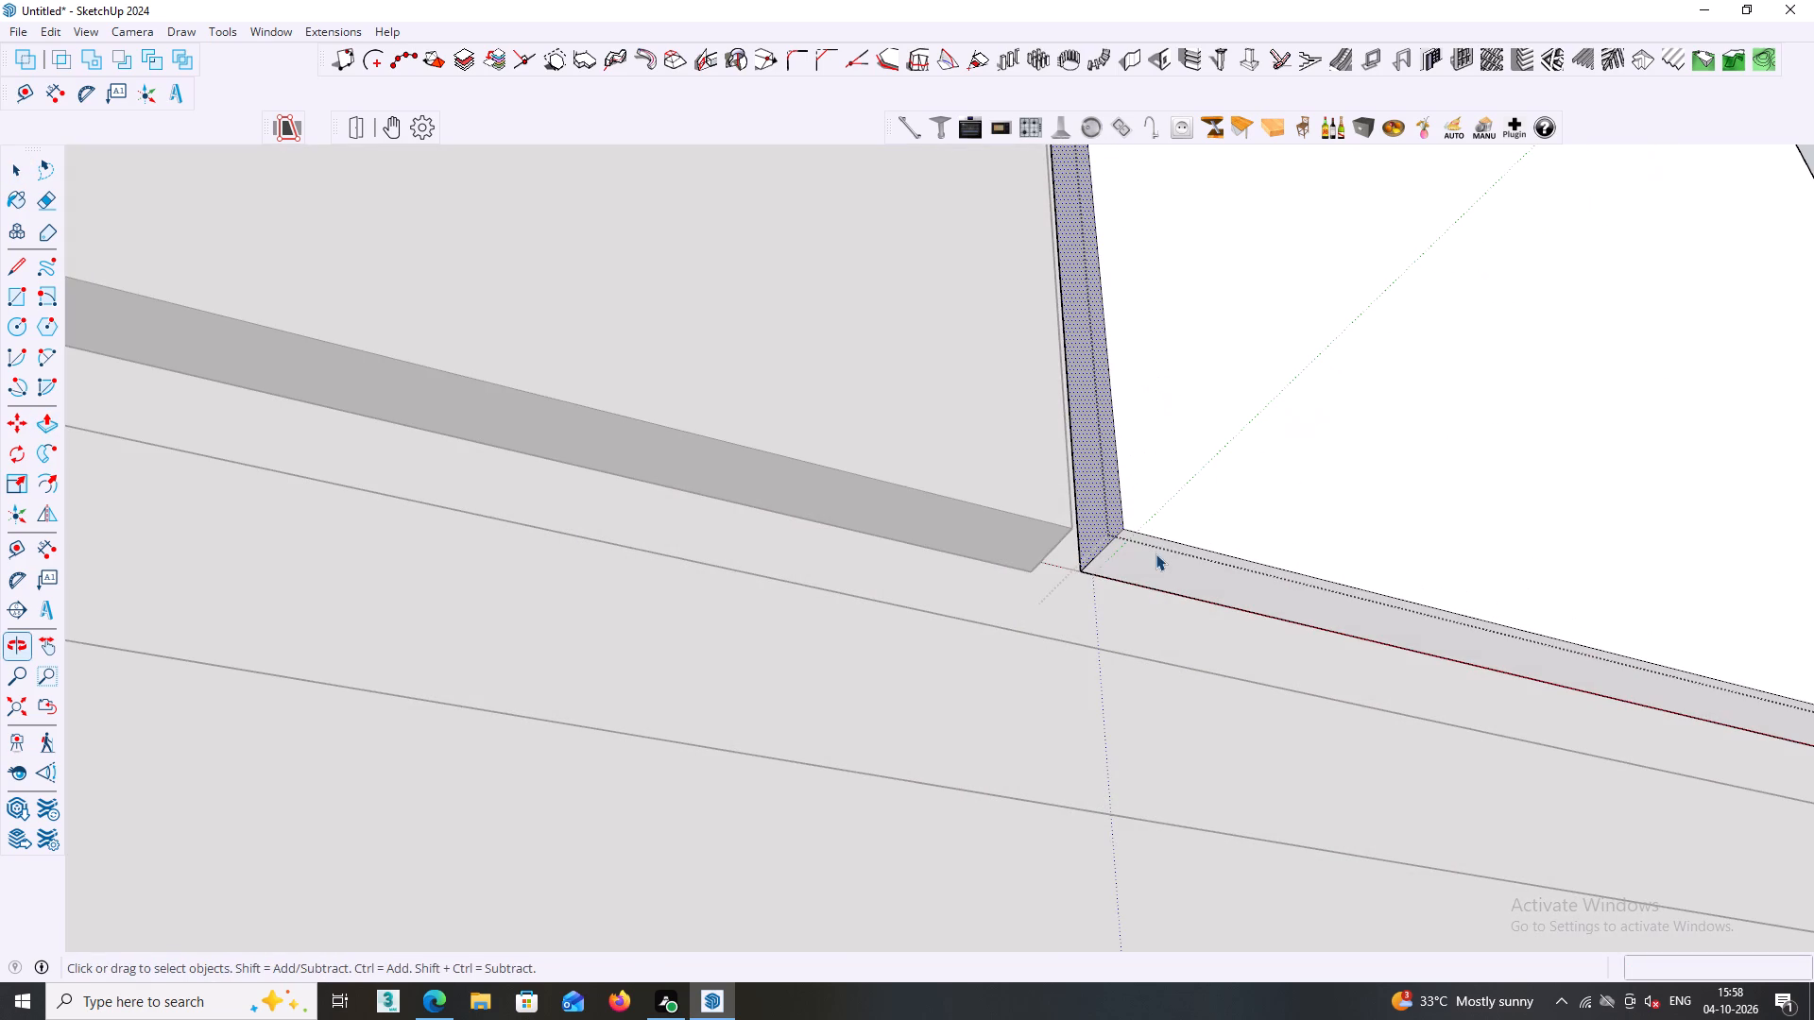
click(1155, 554)
key(p)
double_click(1154, 555)
scroll(1152, 554, down, 3)
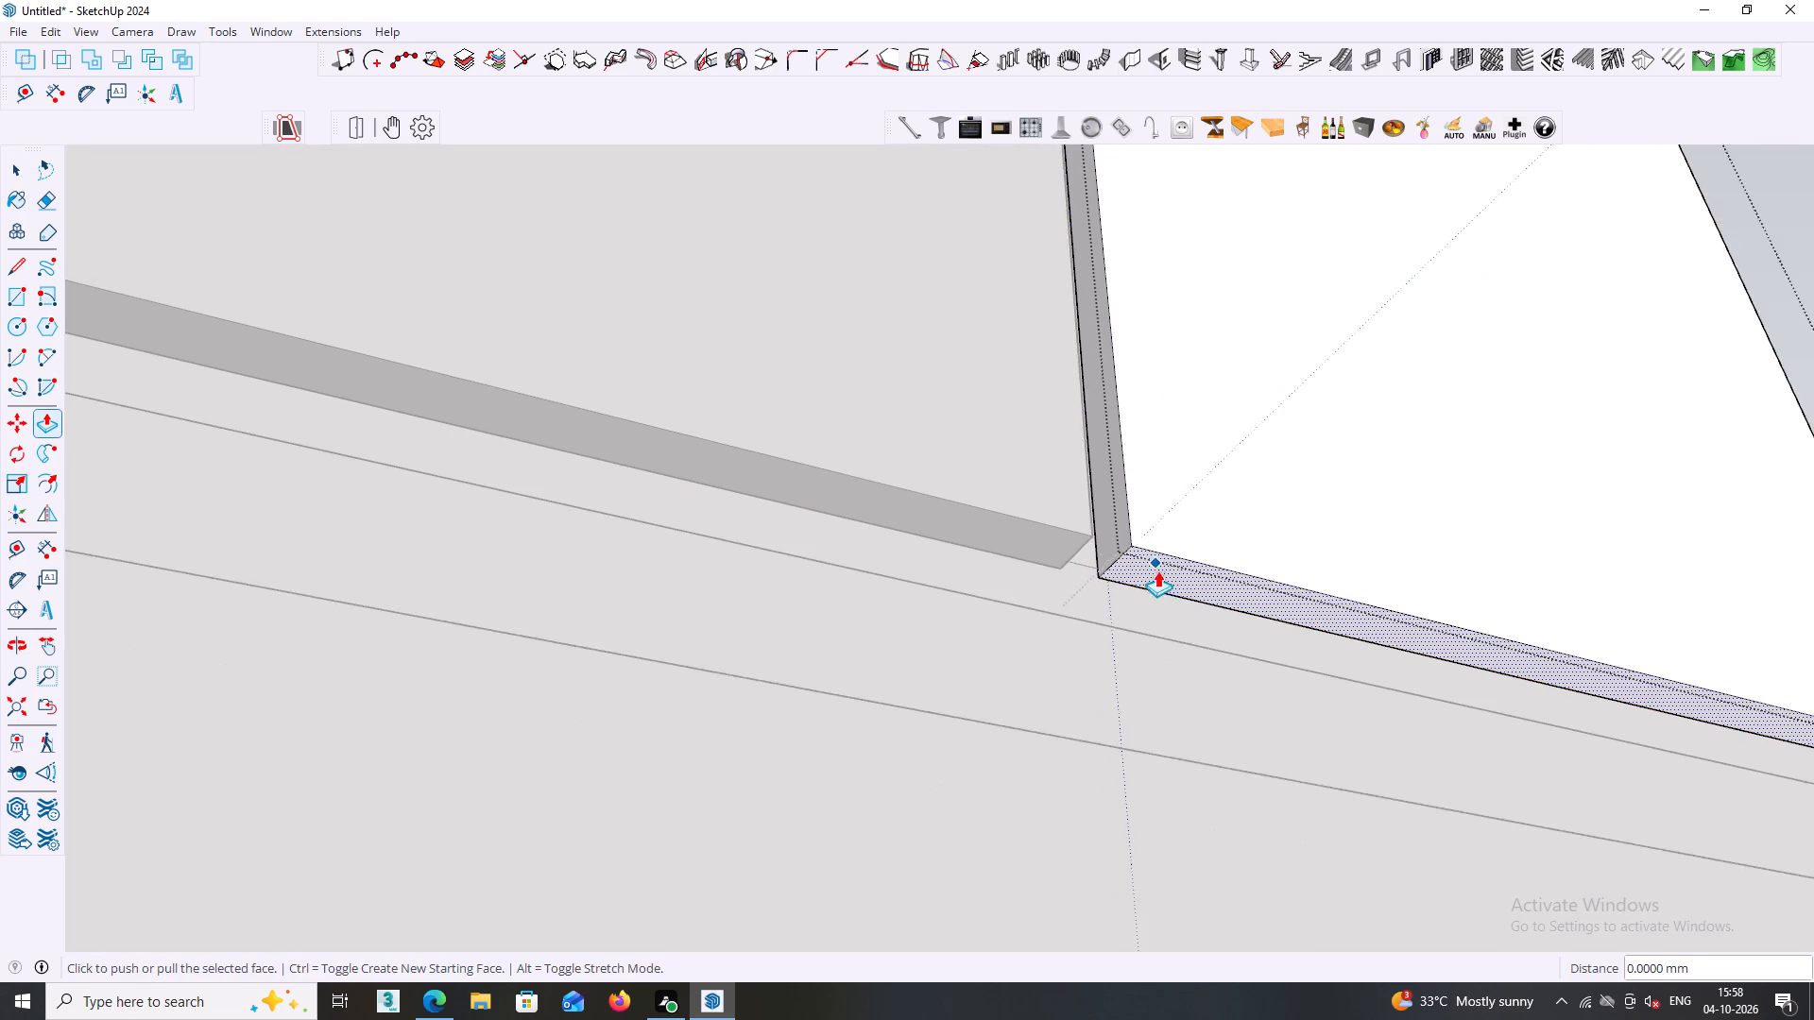
scroll(1157, 570, down, 7)
Extend the sixth door's right side face outward by the same distance.
middle_drag(1291, 584, 966, 584)
middle_drag(1326, 538, 864, 548)
middle_drag(1044, 502, 774, 505)
middle_drag(1165, 412, 1097, 429)
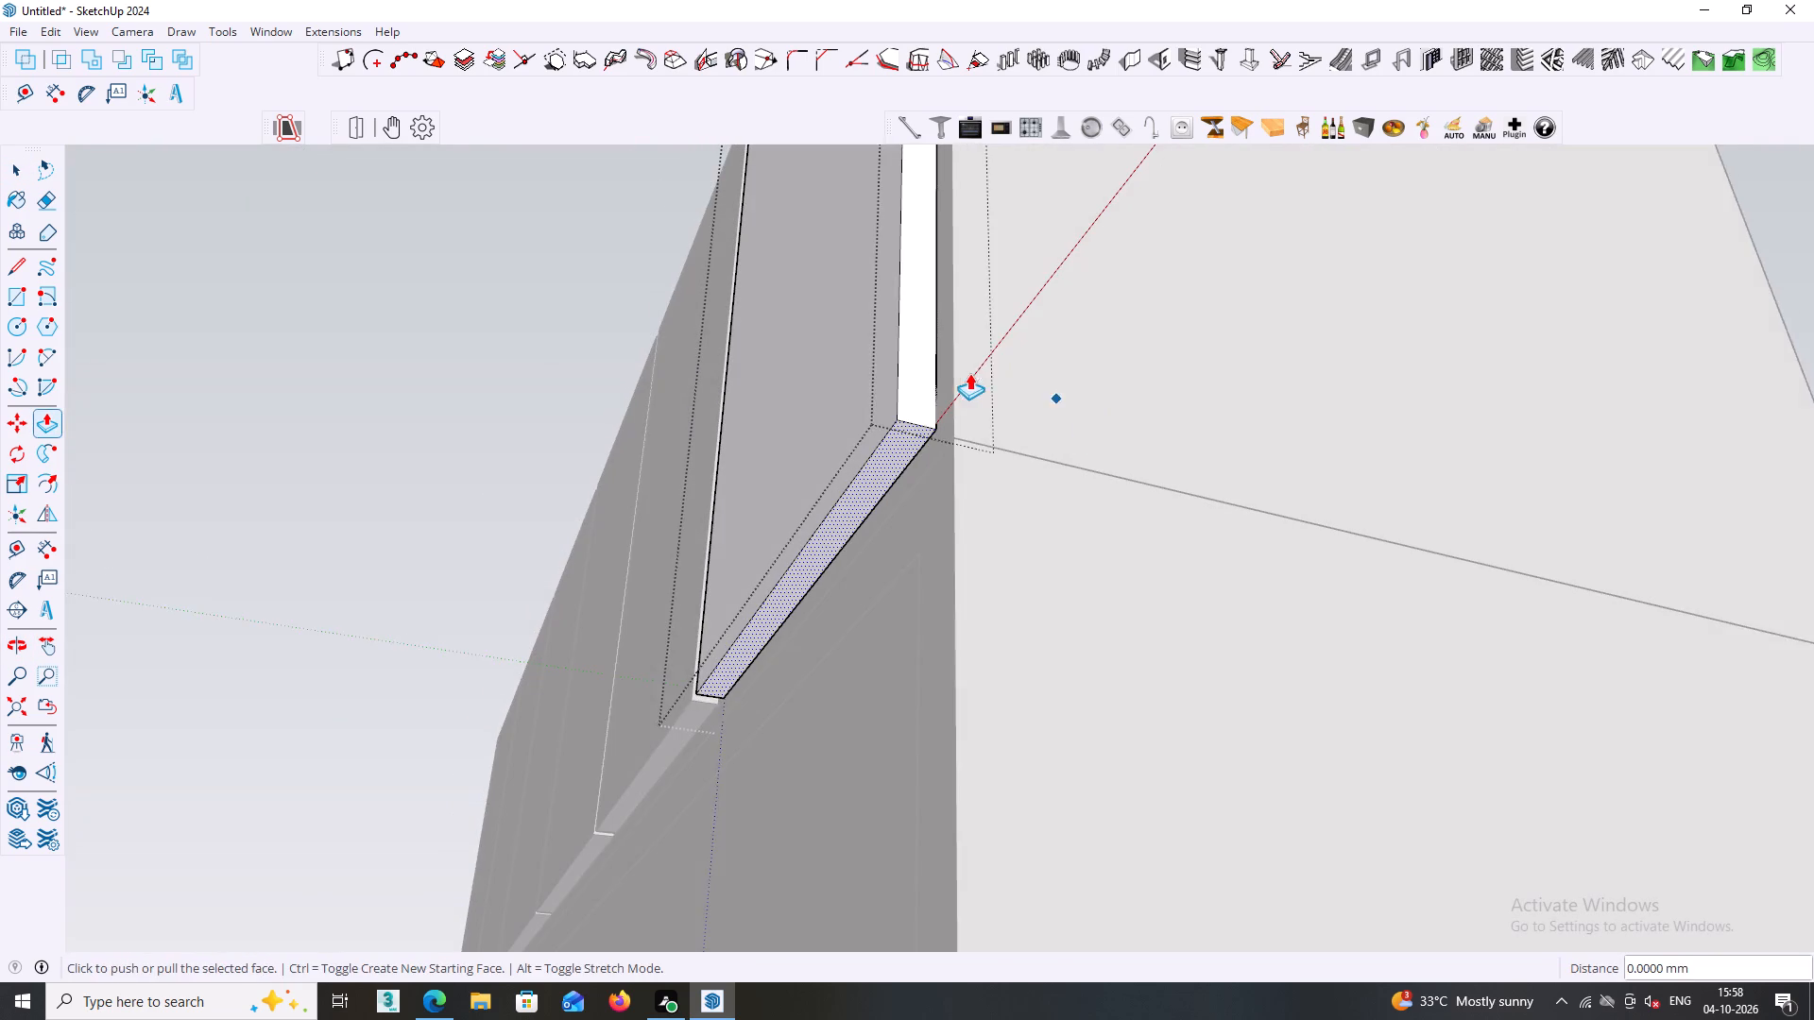
scroll(960, 366, up, 2)
key(space)
click(927, 348)
key(p)
click(913, 351)
right_click(913, 351)
click(913, 351)
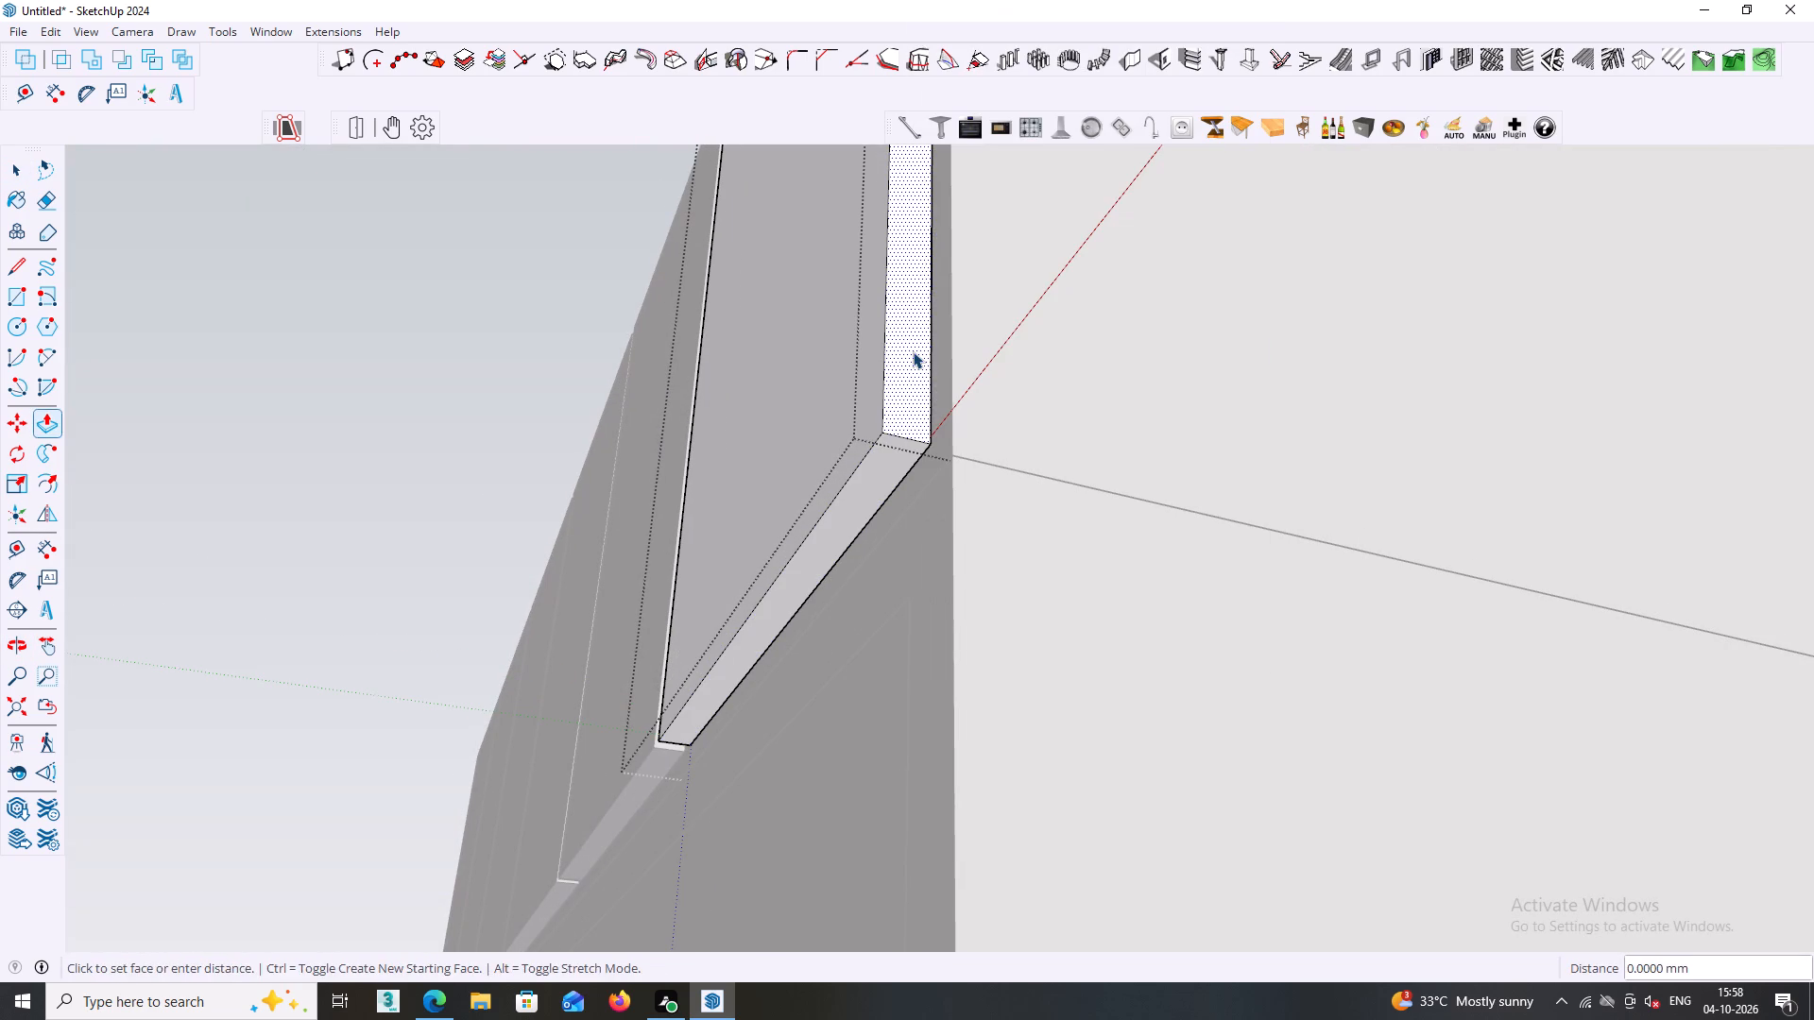
click(913, 351)
key(p)
double_click(913, 351)
key(space)
Extend the sixth door's top edge face outward by the same distance and leave the component.
scroll(946, 382, down, 15)
middle_drag(994, 457, 992, 489)
middle_click(1001, 508)
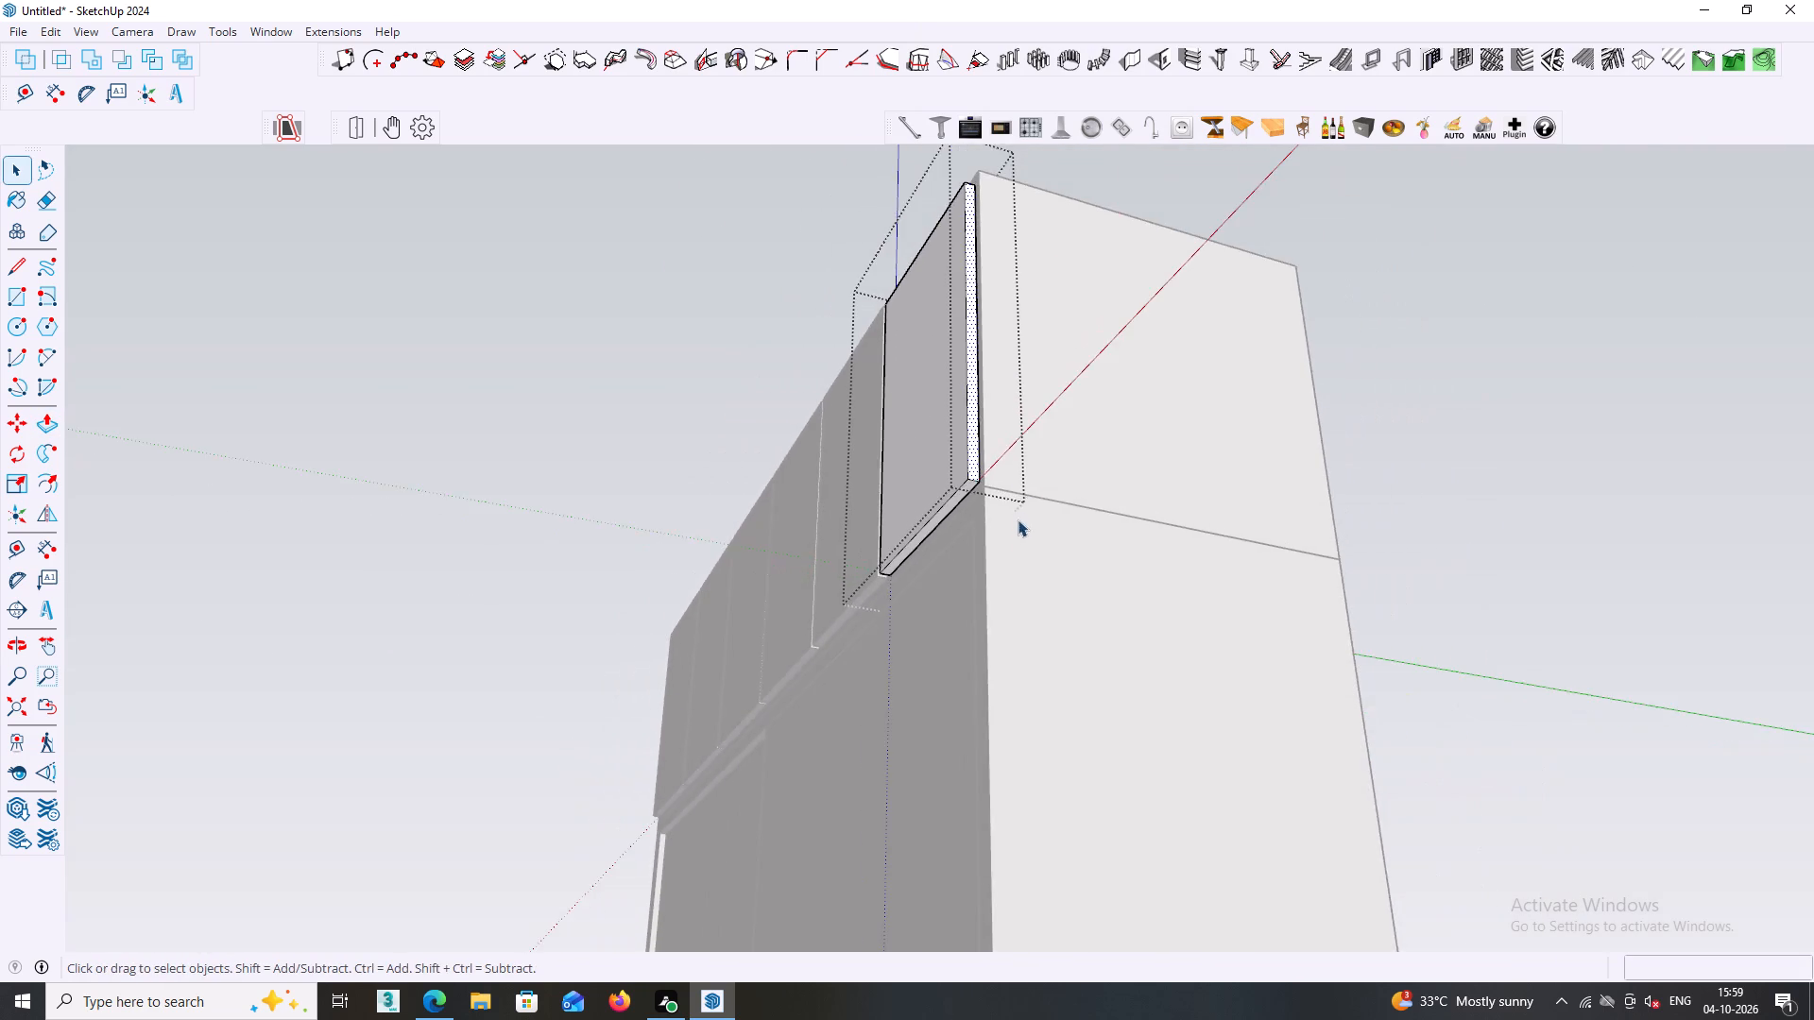
middle_drag(1026, 494, 1023, 745)
scroll(1026, 494, down, 1)
middle_drag(1006, 492, 993, 687)
scroll(991, 639, down, 1)
scroll(973, 585, up, 17)
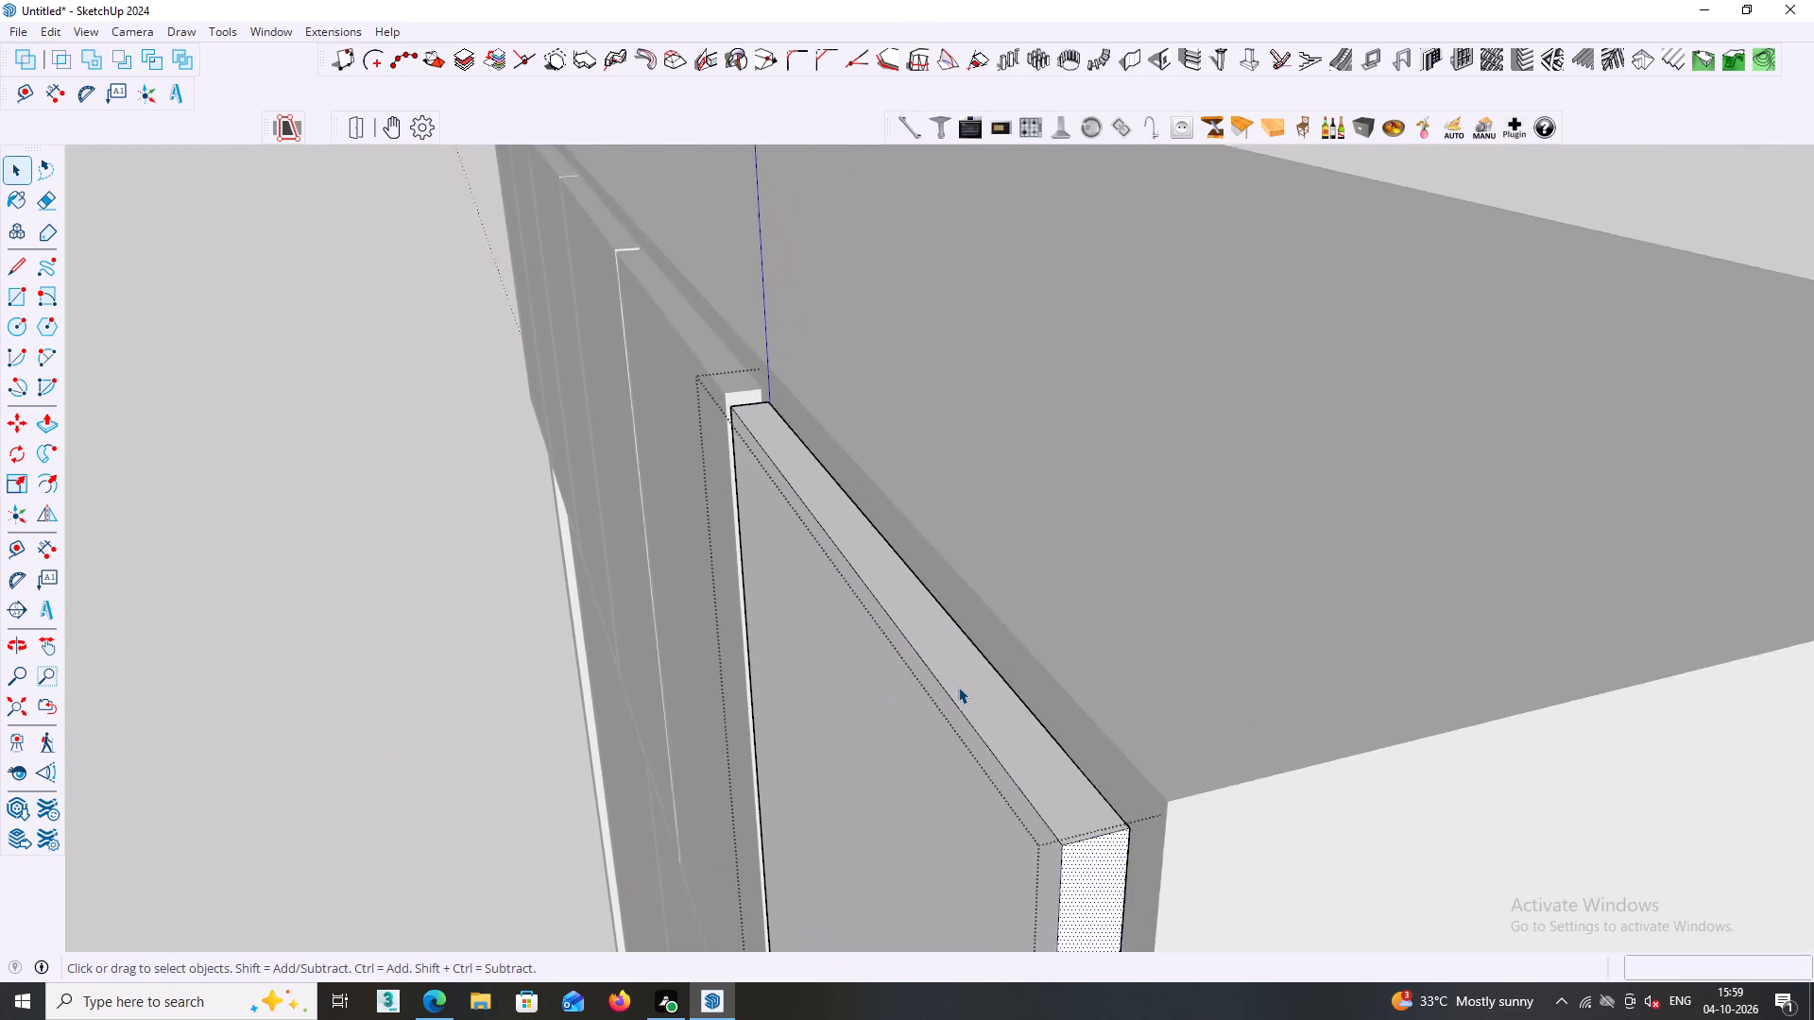
scroll(958, 687, up, 1)
click(961, 681)
key(p)
click(961, 680)
click(961, 680)
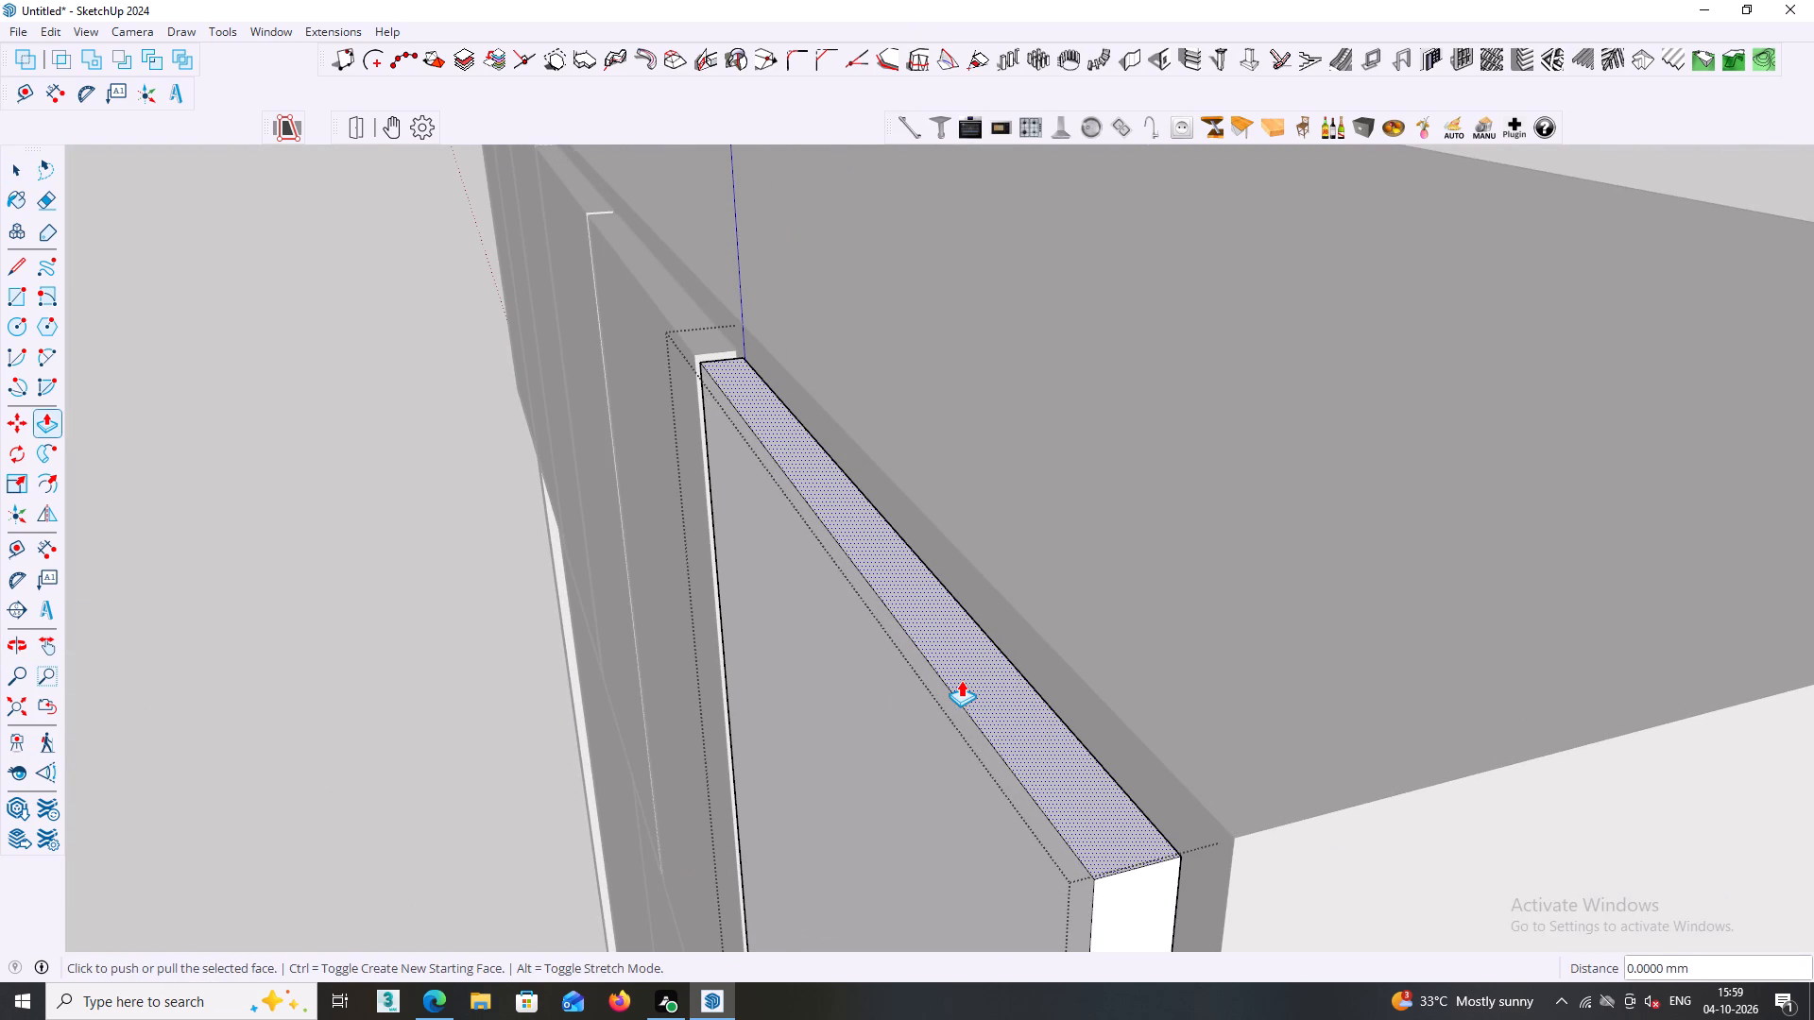
key(space)
scroll(963, 686, down, 12)
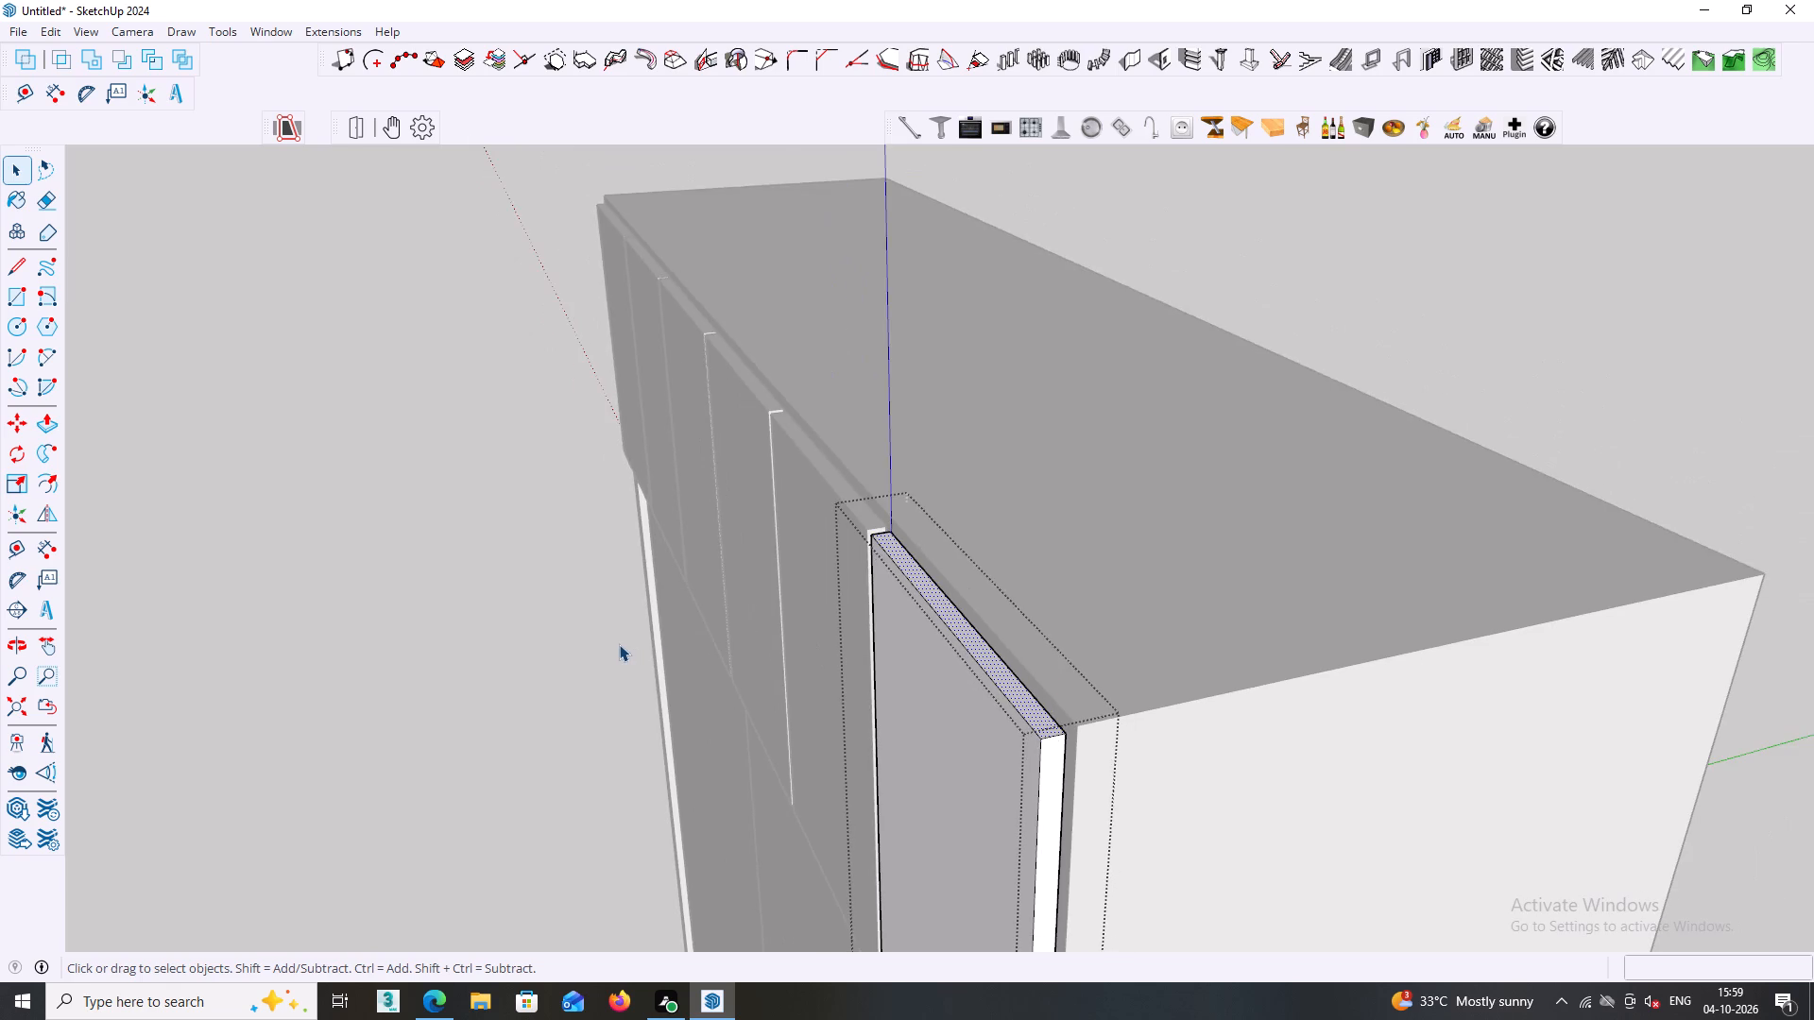
click(620, 644)
Examine the enlarged door row from the front and above, comparing the gaps between panels and frame.
middle_click(616, 637)
scroll(616, 637, down, 3)
middle_drag(670, 644, 988, 637)
scroll(984, 642, down, 3)
middle_drag(969, 654, 1276, 607)
middle_drag(1090, 599, 1351, 599)
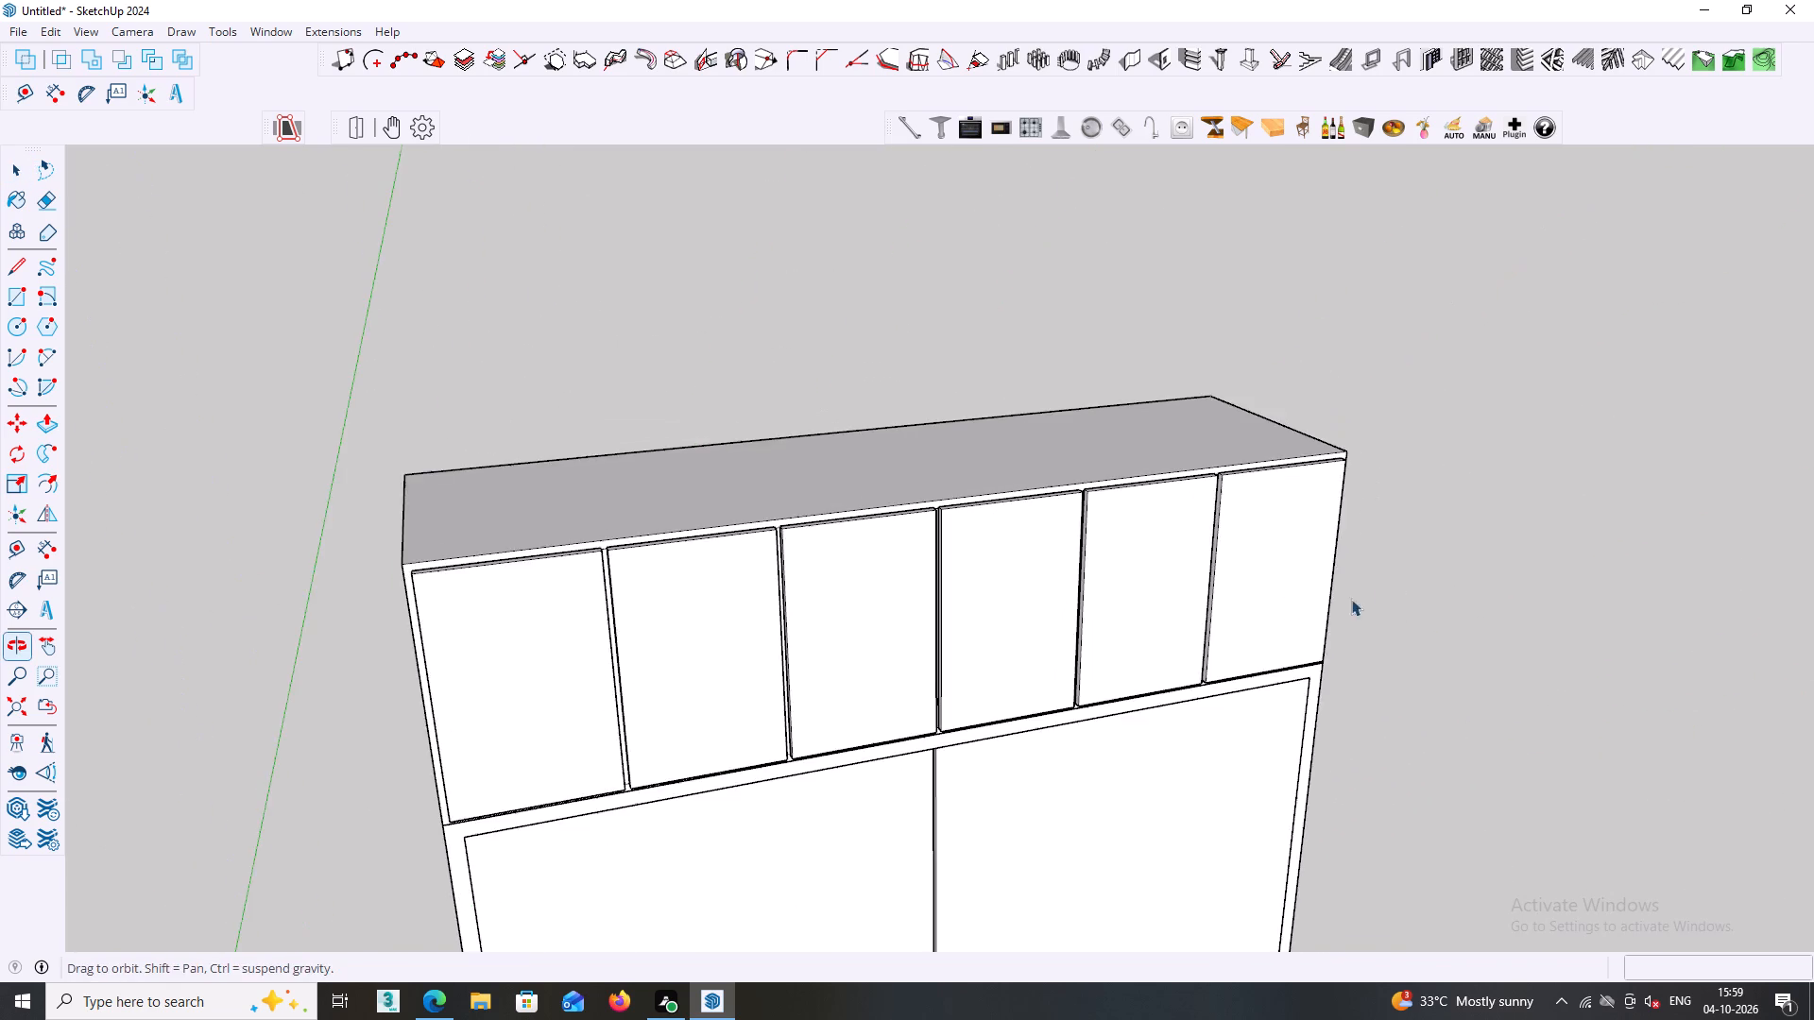
middle_drag(1351, 599, 1358, 599)
middle_drag(1161, 596, 1678, 495)
shift+scroll(1429, 547, down, 1)
middle_drag(1398, 510, 1096, 508)
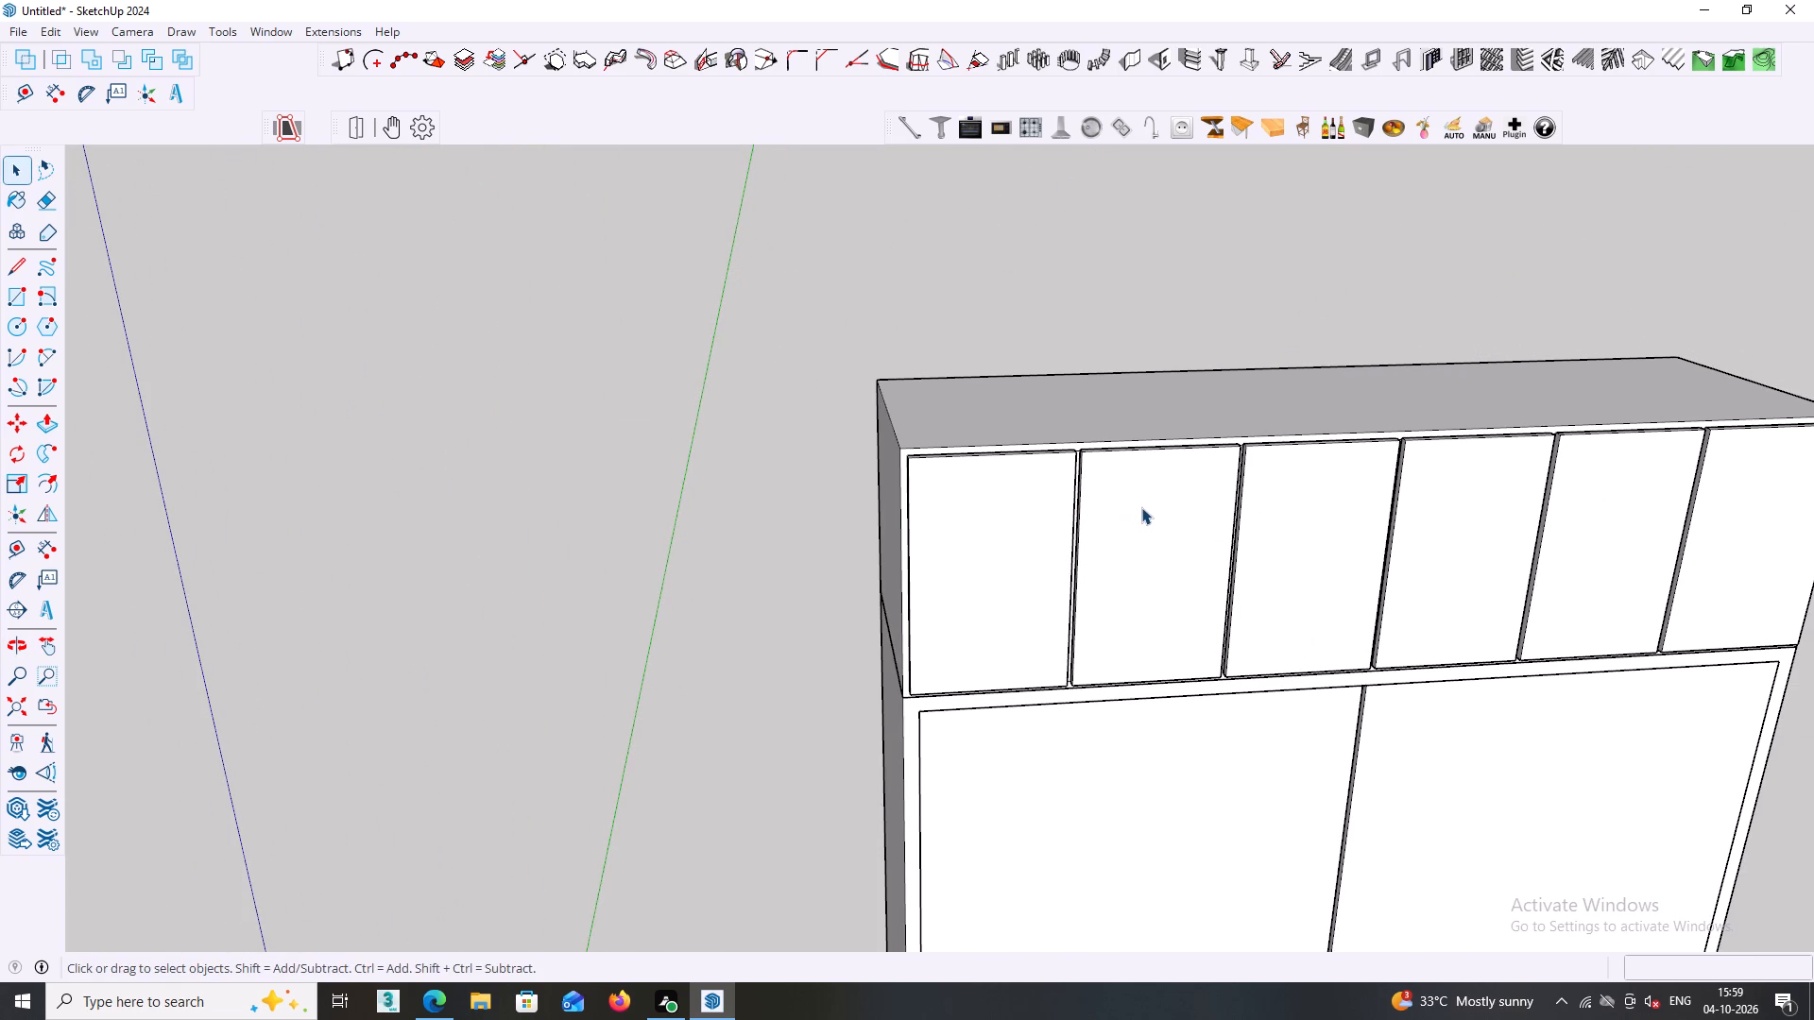
middle_drag(1238, 516, 1309, 524)
scroll(1307, 522, down, 1)
Select the third and fourth upper doors in turn, and open the fourth door's component to inspect it before leaving it.
click(1304, 523)
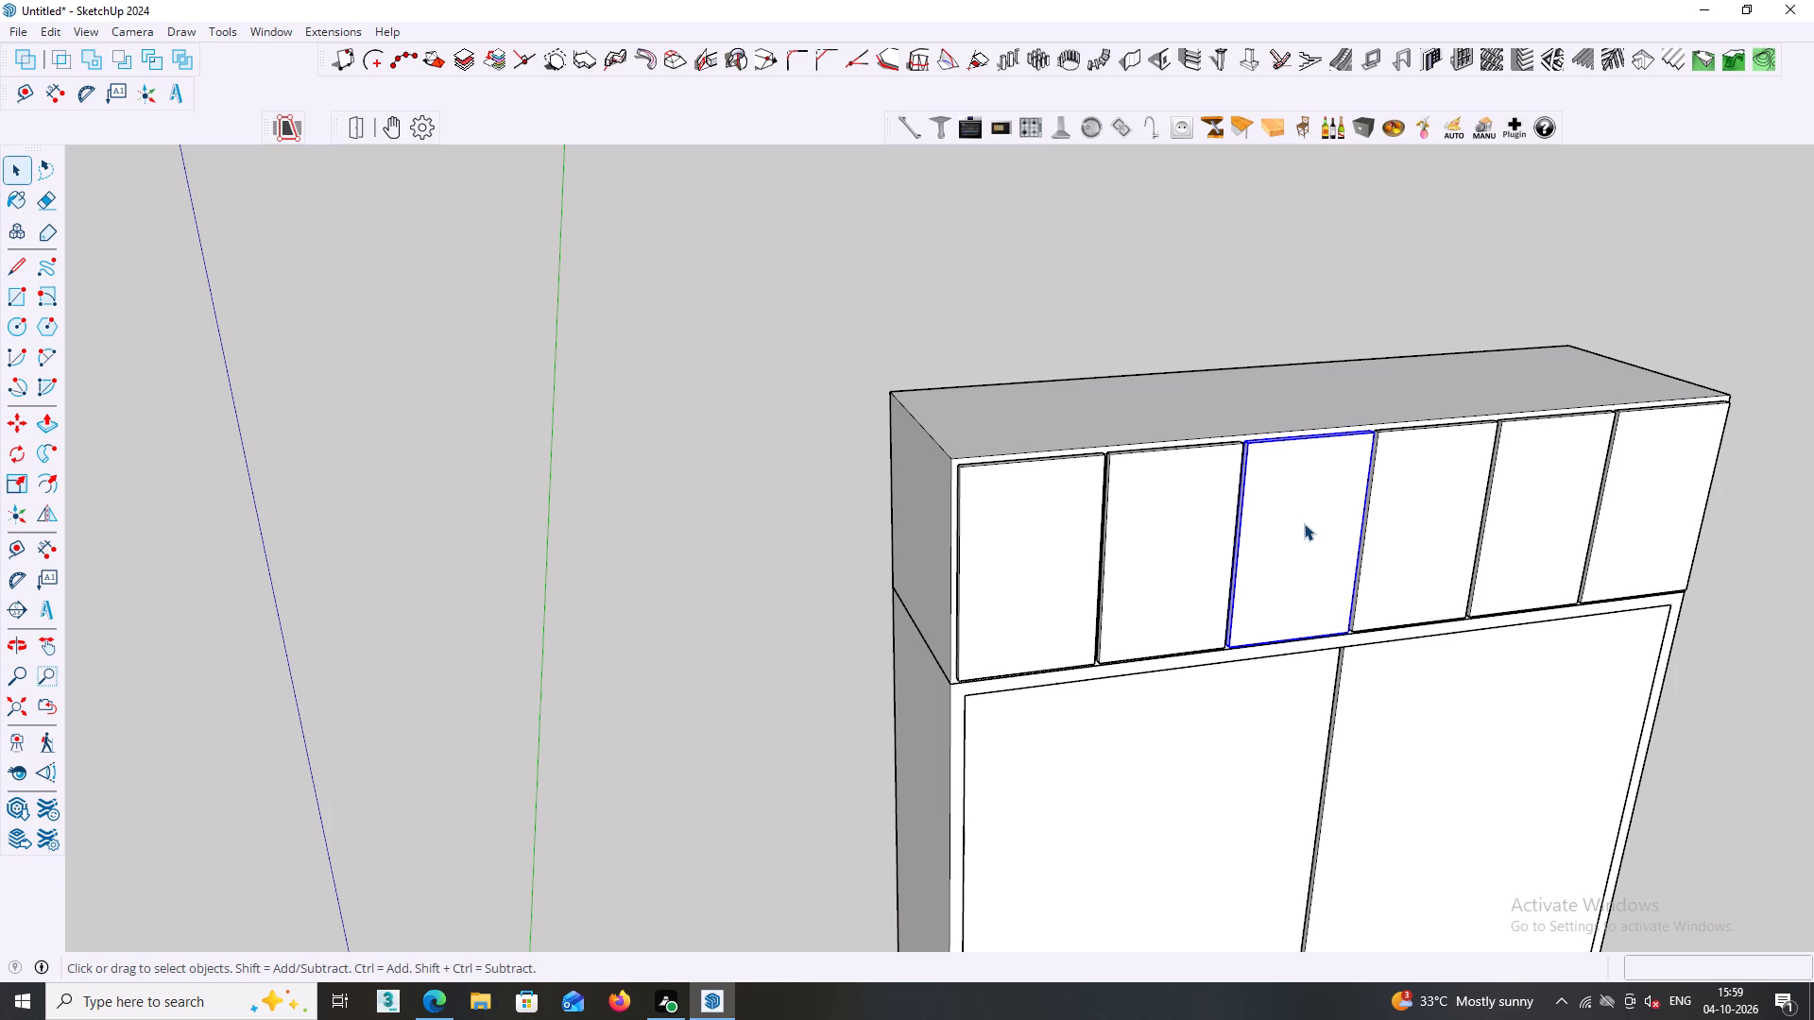
click(1385, 521)
scroll(1499, 505, down, 1)
middle_drag(1493, 504, 1420, 521)
scroll(1413, 495, up, 4)
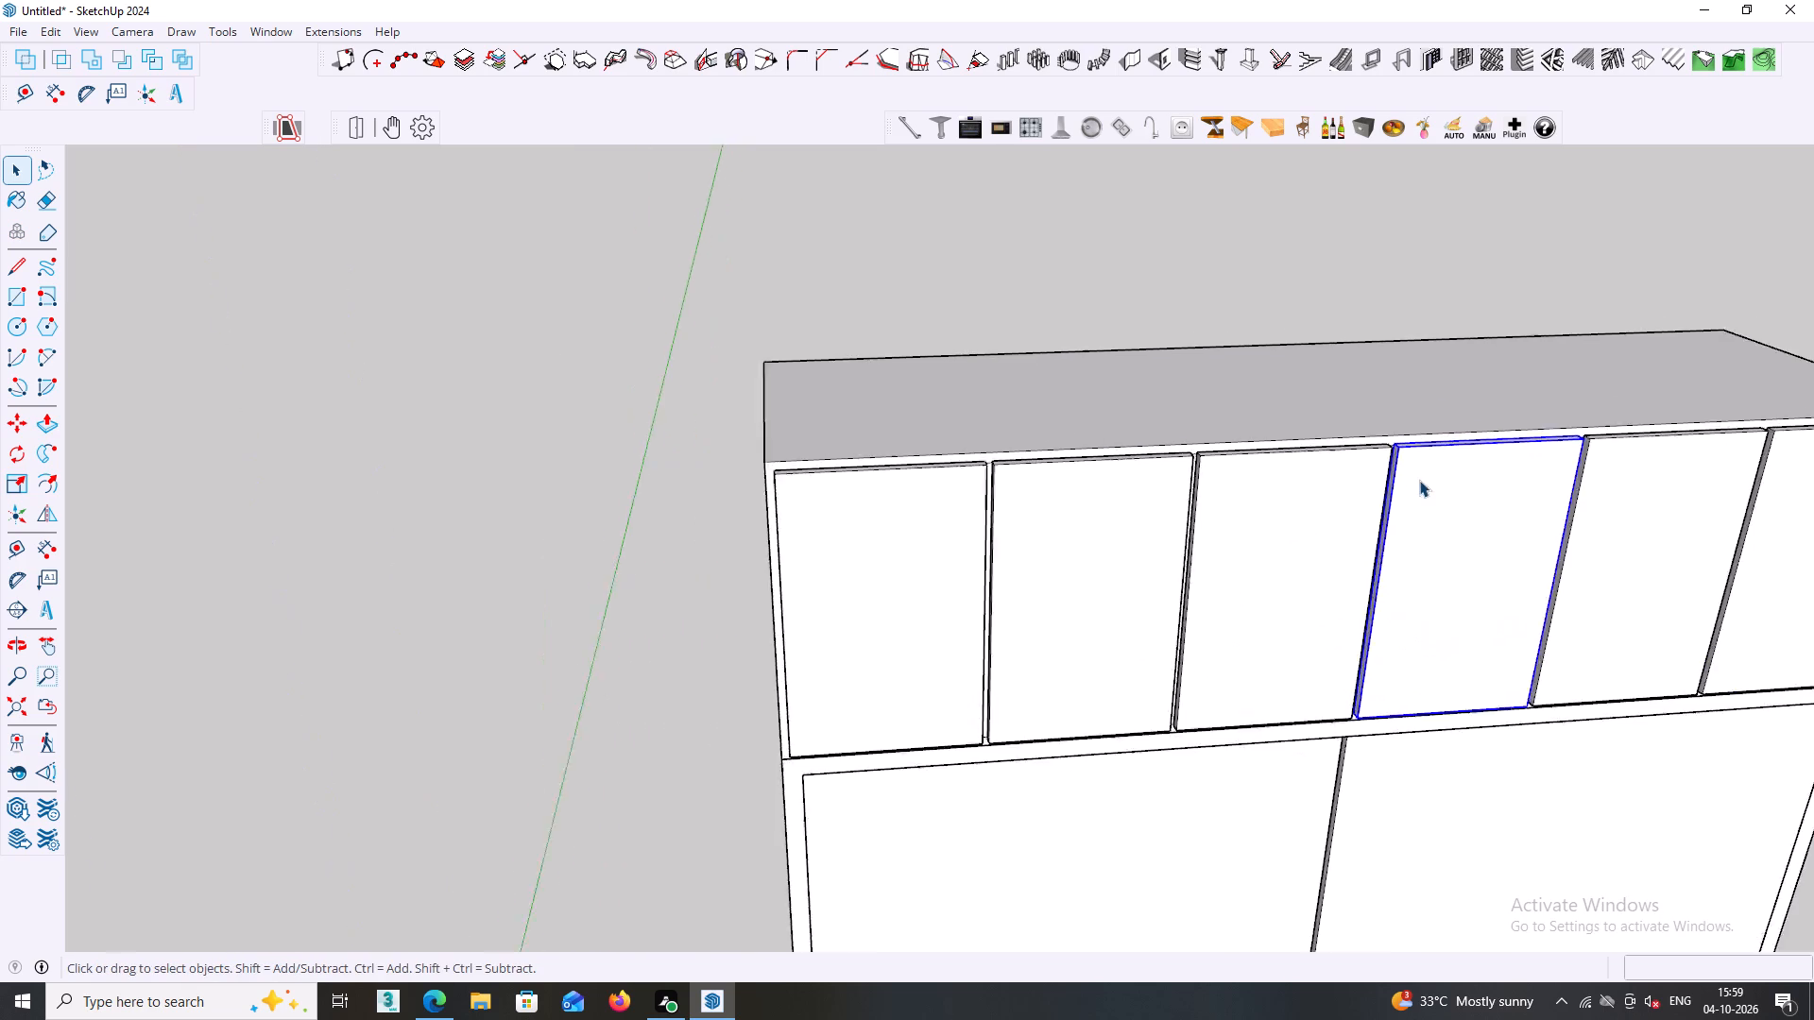
scroll(1419, 480, up, 5)
middle_drag(1423, 502, 1412, 439)
double_click(1421, 485)
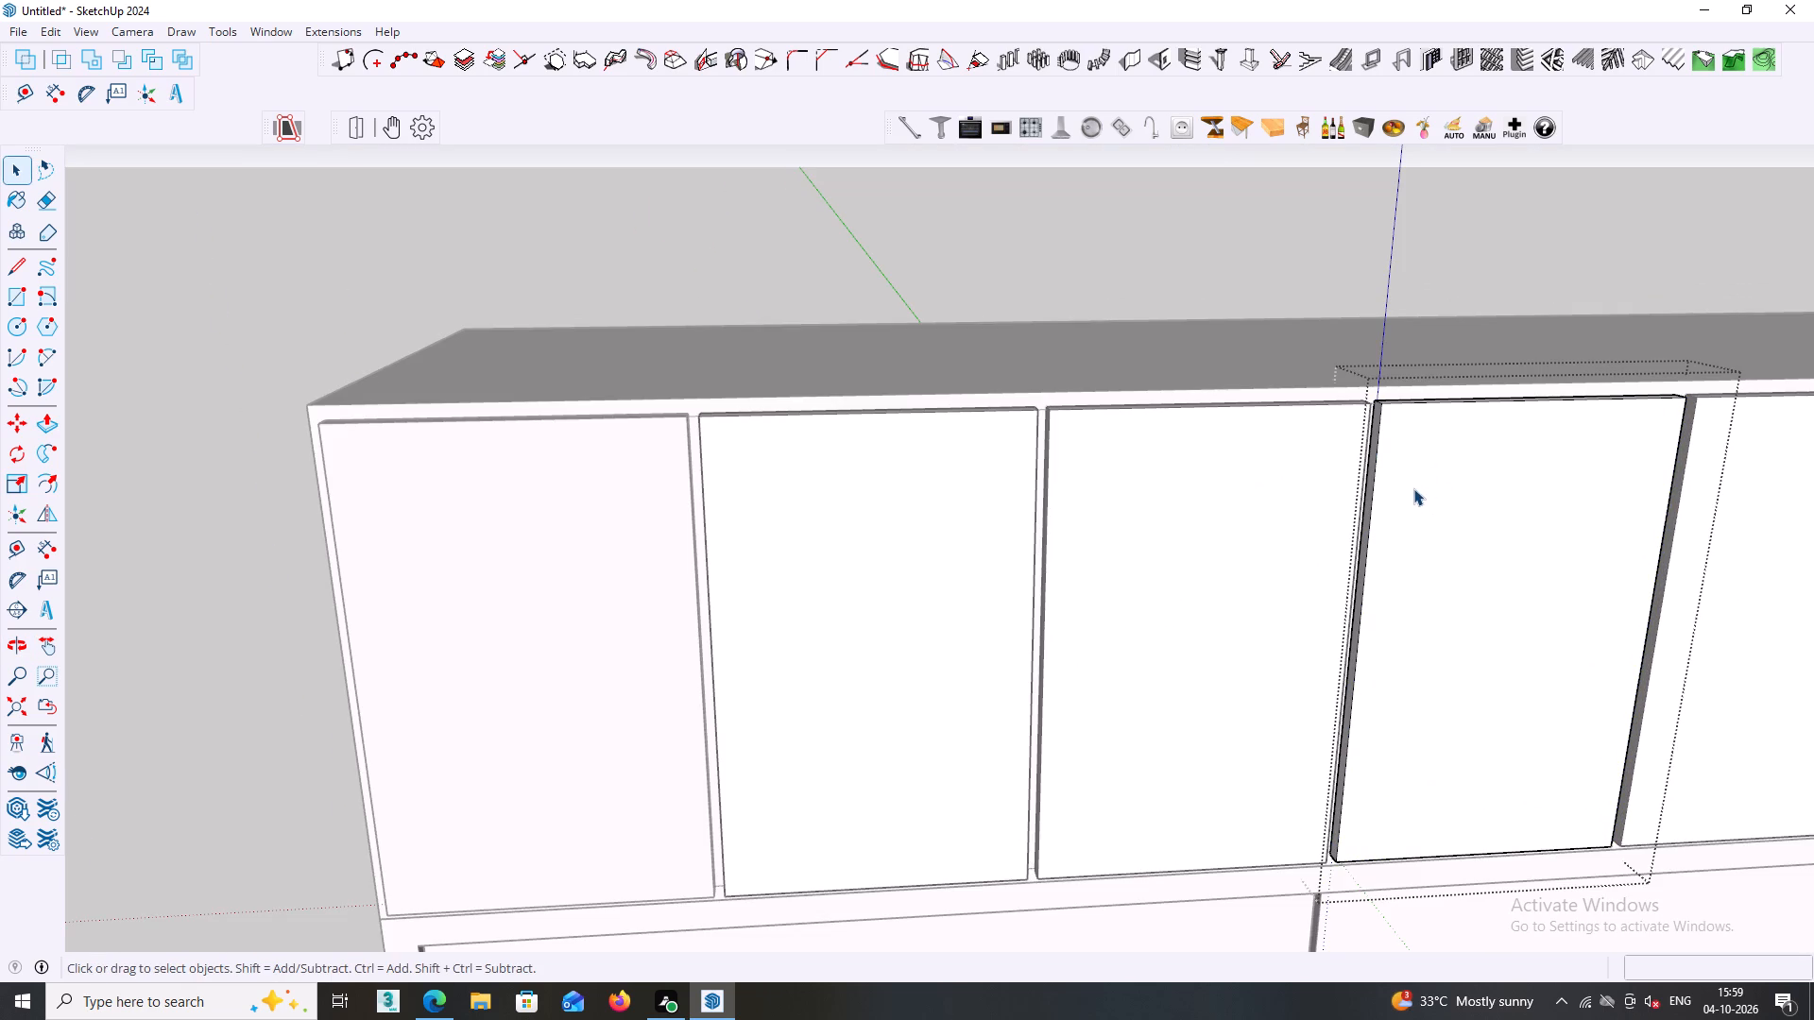
click(305, 306)
Select the upper doors one after another to check each panel, ending with nothing selected.
click(1375, 553)
scroll(1442, 552, down, 3)
middle_drag(1476, 573, 1131, 555)
click(1439, 538)
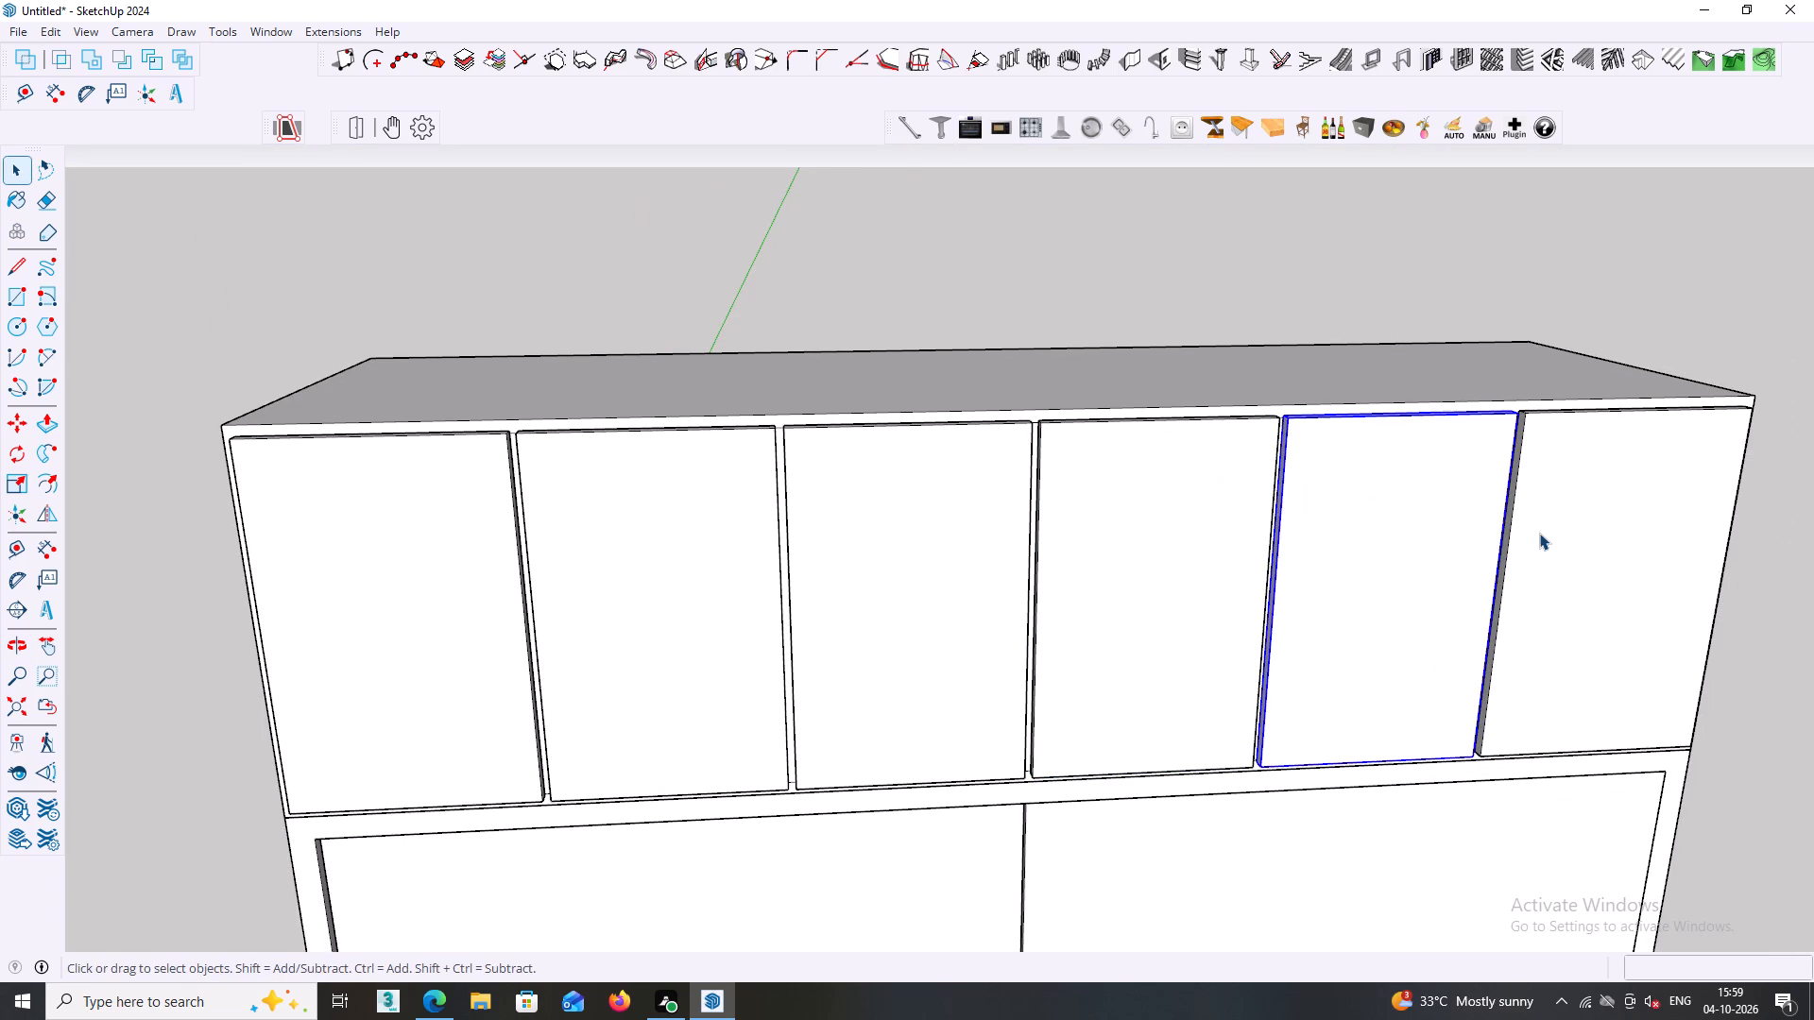
click(1547, 532)
click(1154, 549)
click(984, 550)
click(727, 543)
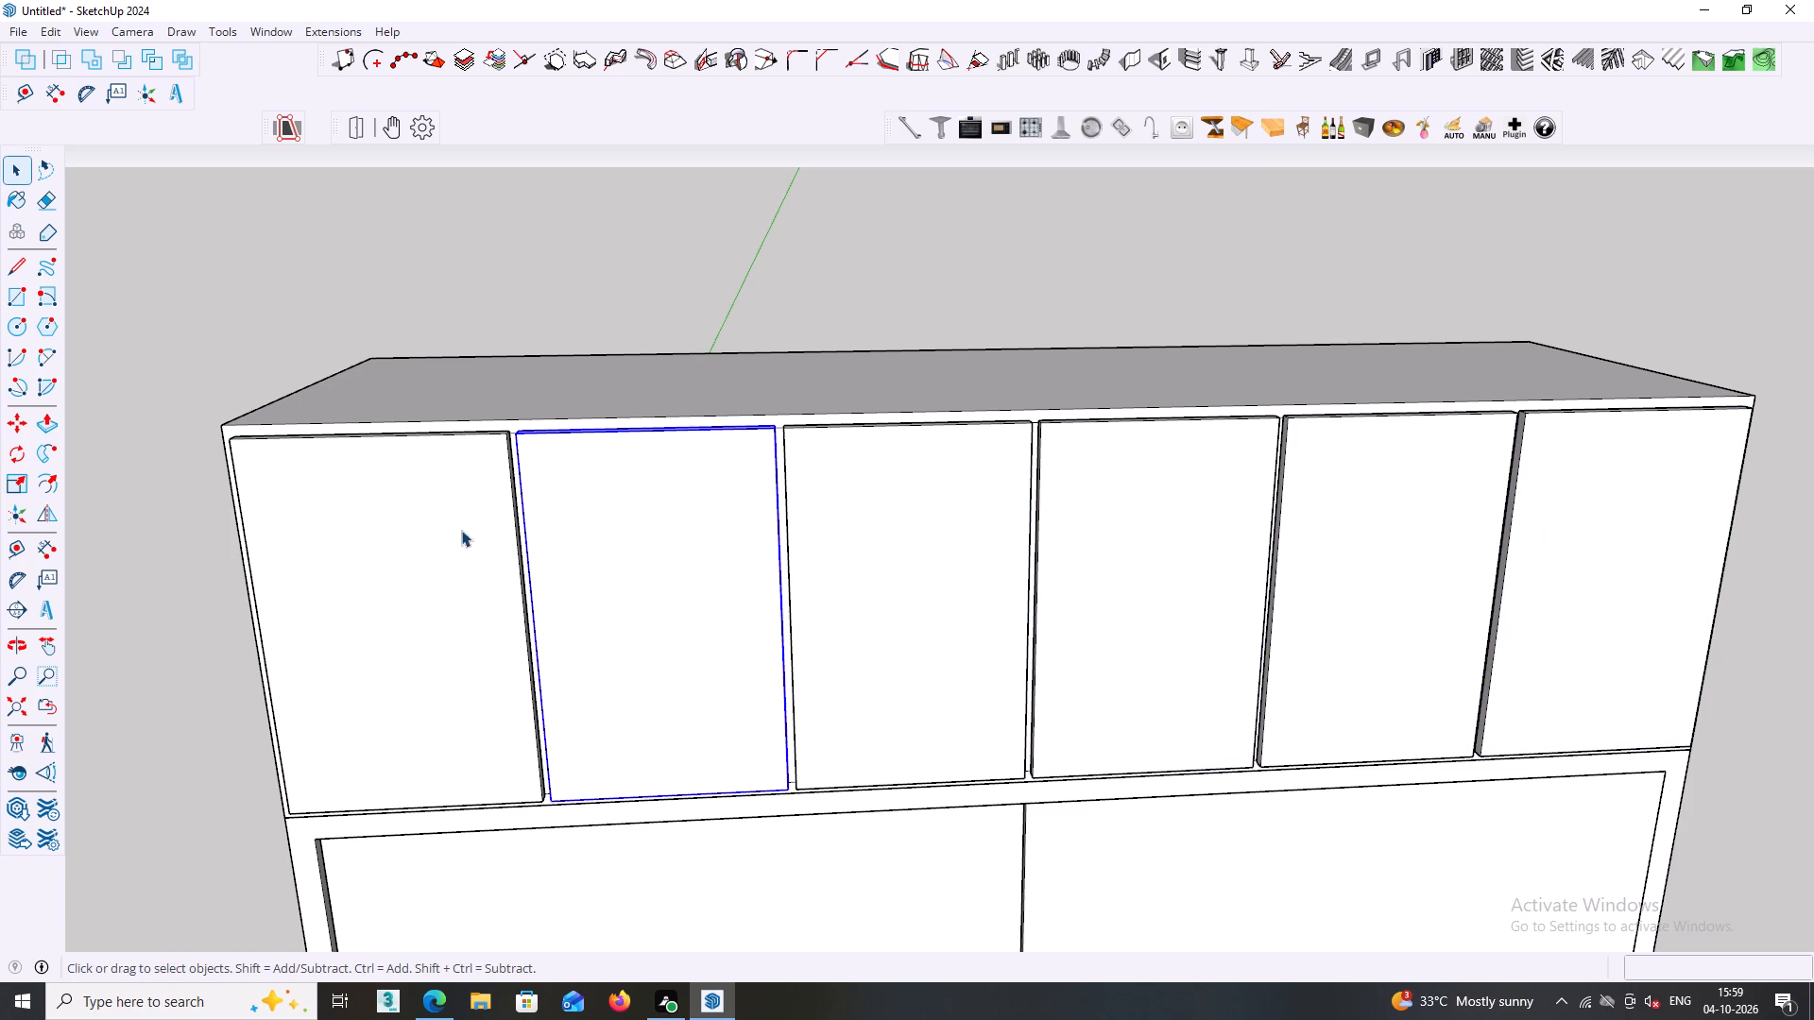
click(461, 530)
scroll(615, 518, down, 4)
click(1622, 399)
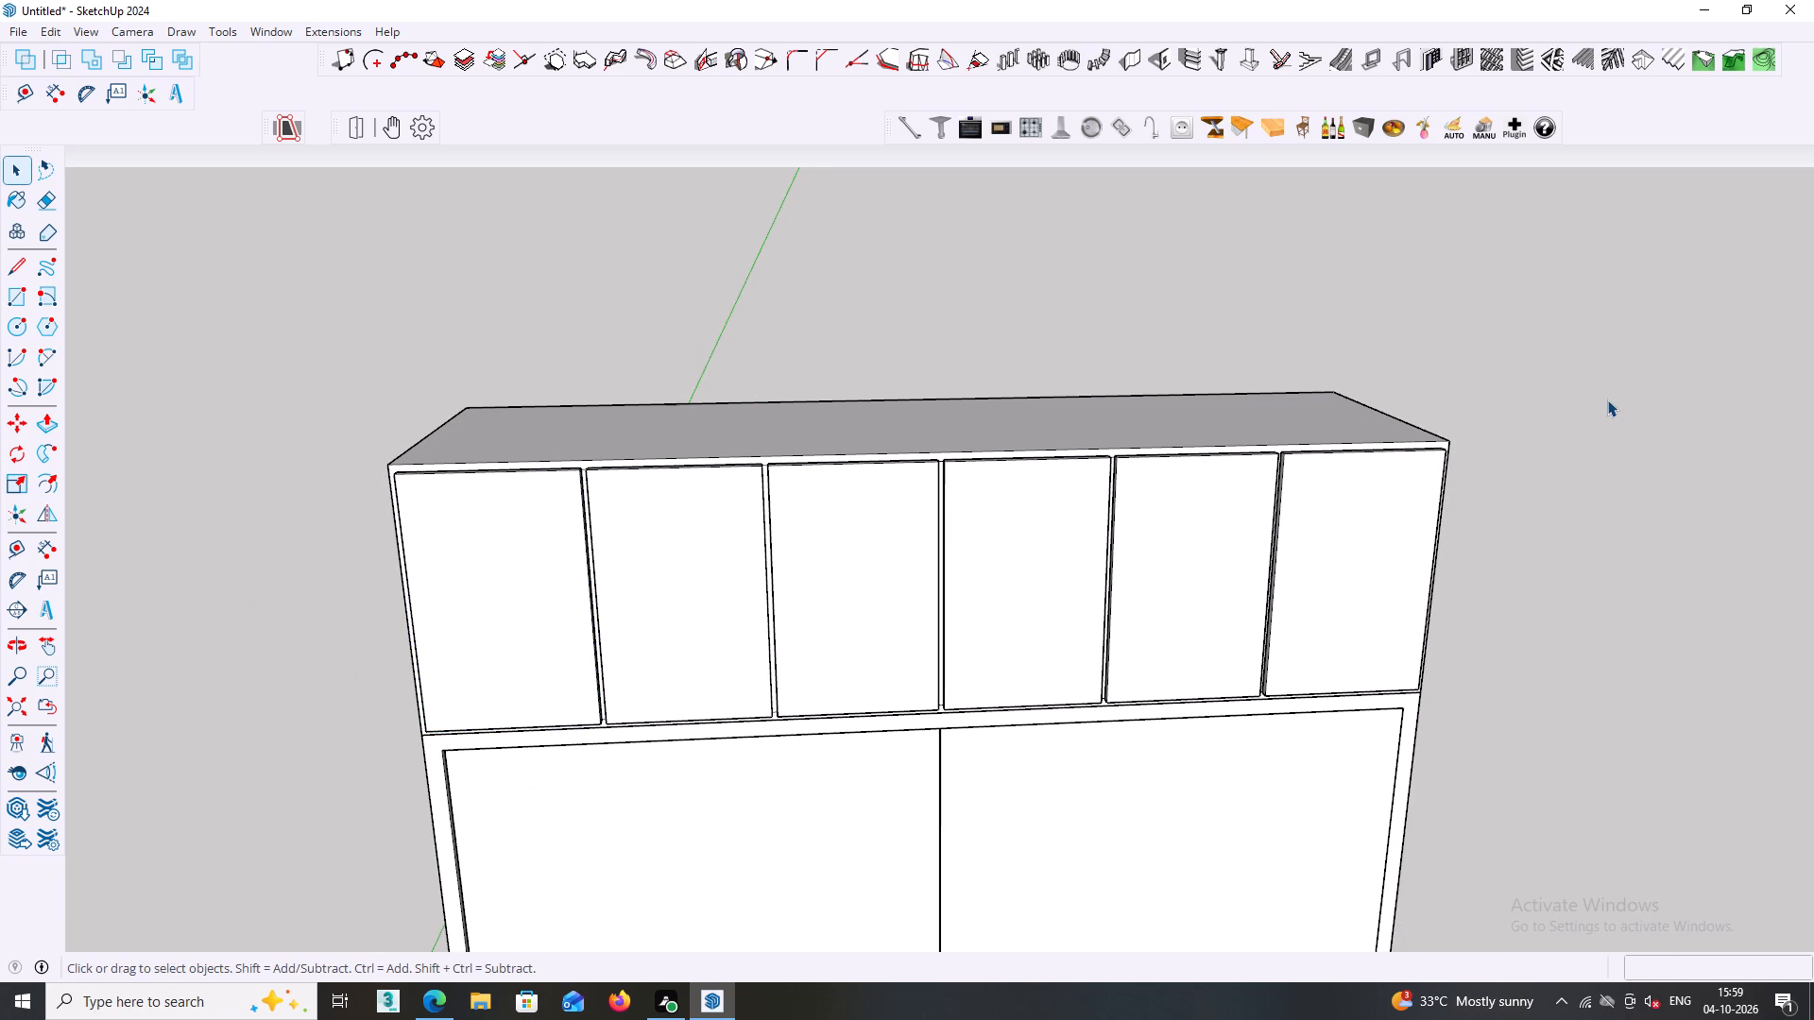
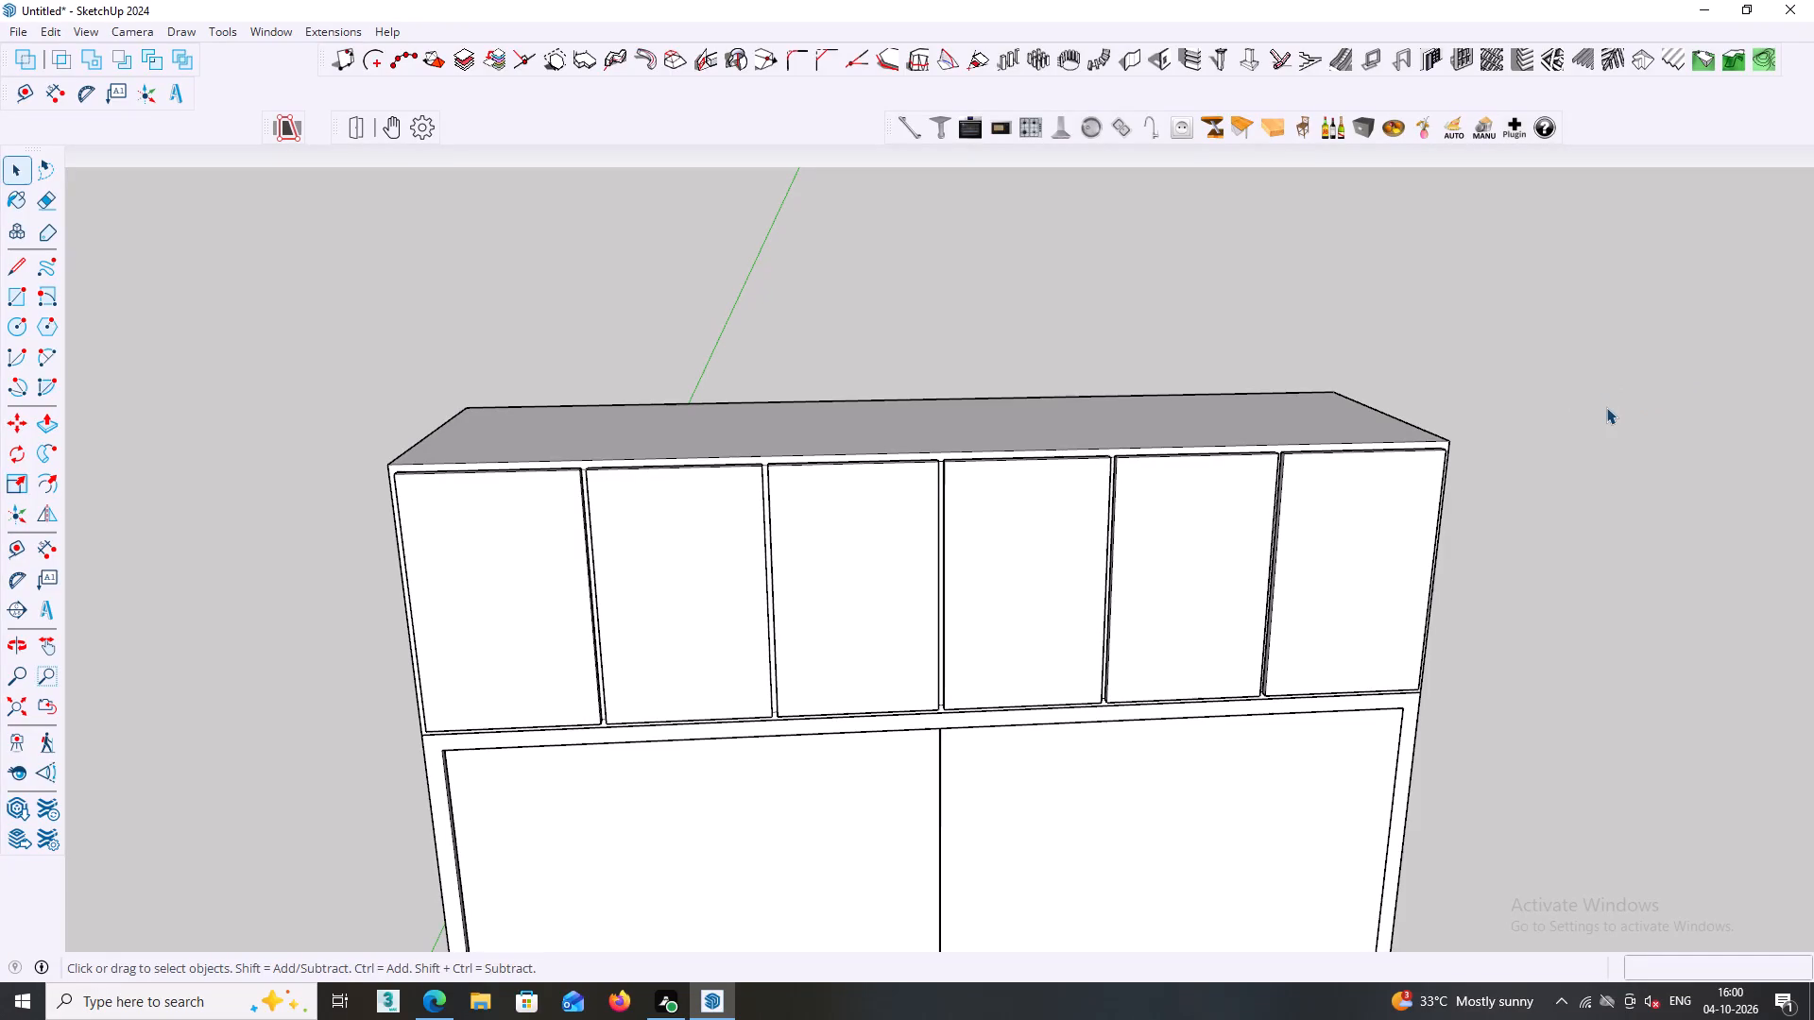
Examine the wardrobe and its upper door row from the front, above and the side, near and far.
scroll(1623, 398, down, 2)
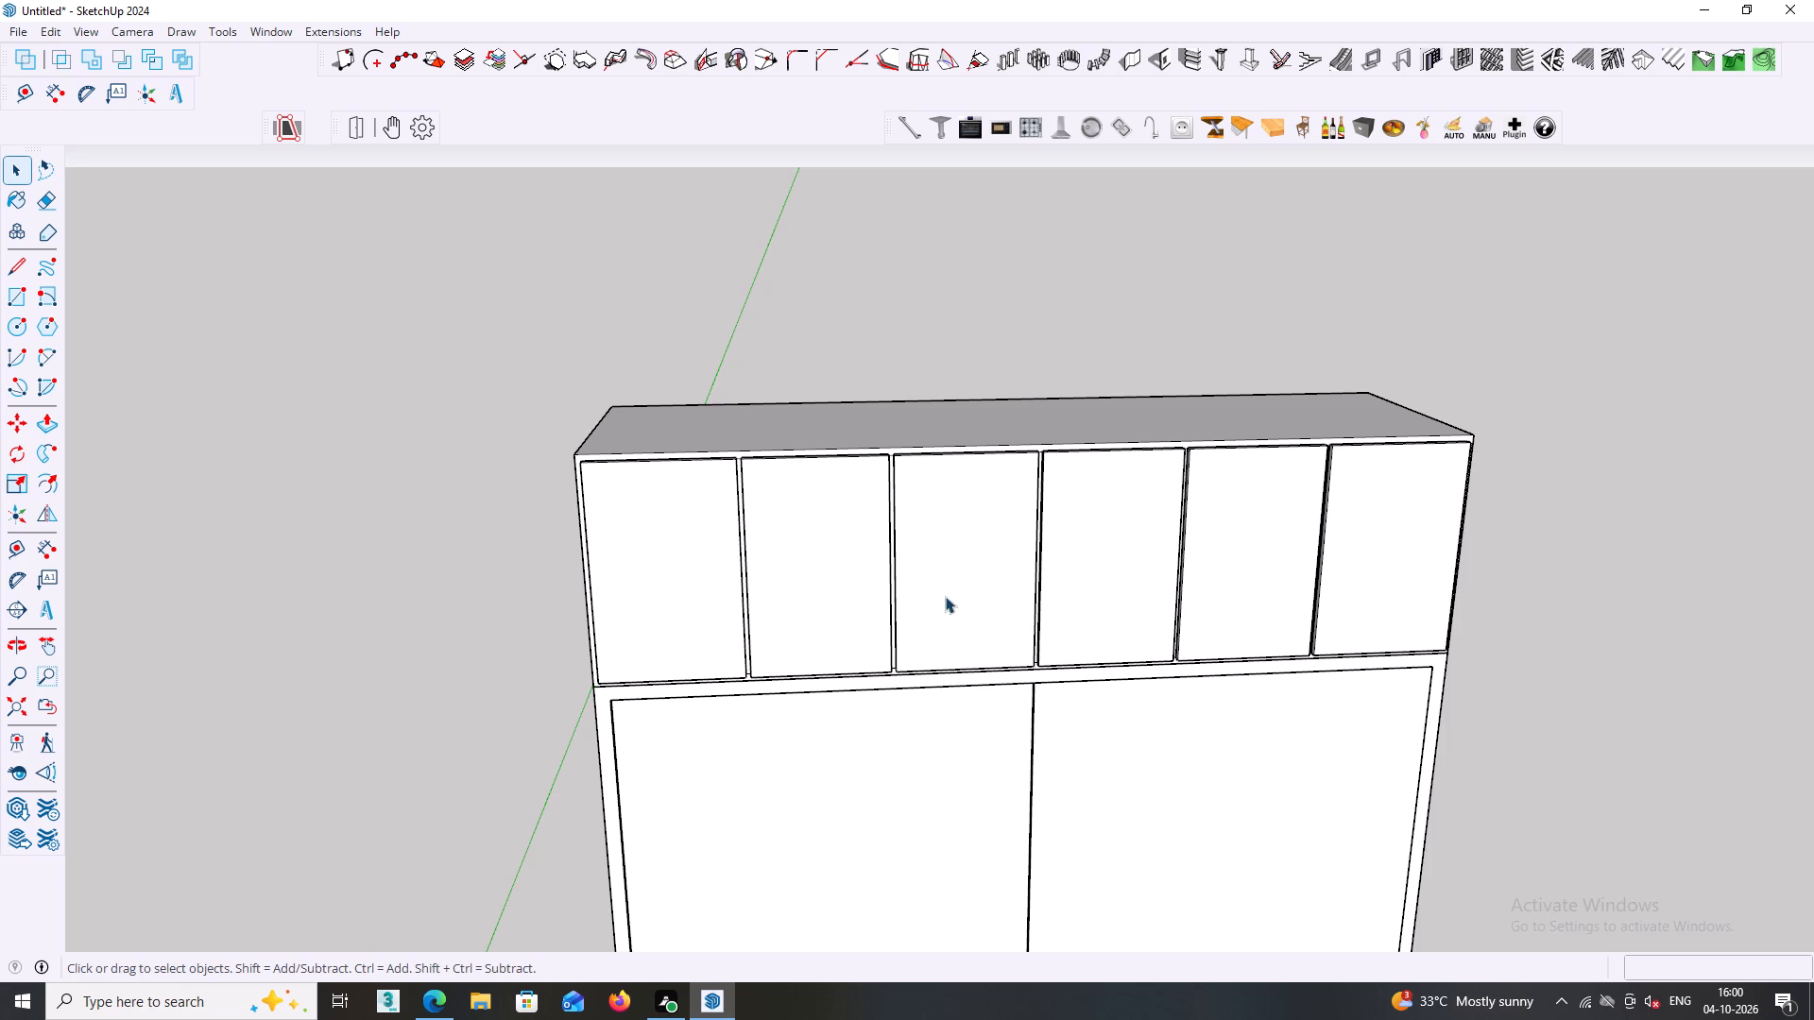
scroll(906, 612, down, 1)
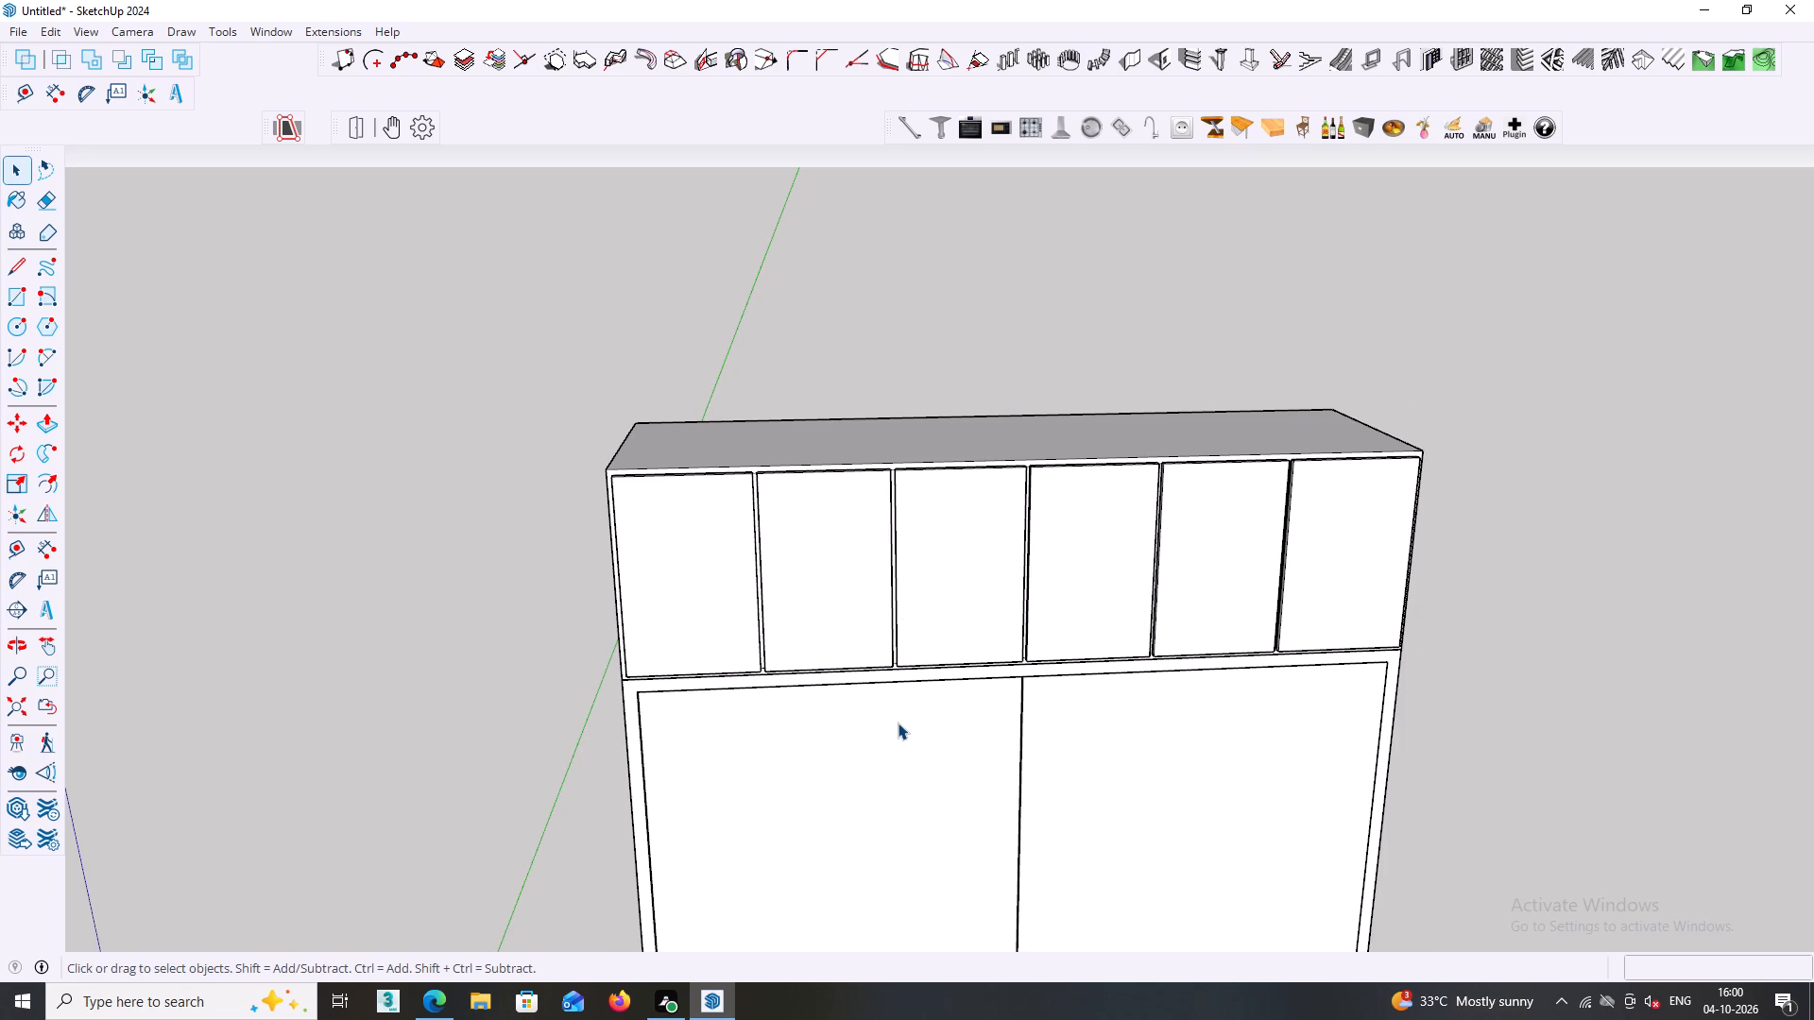
shift+middle_drag(898, 722, 747, 511)
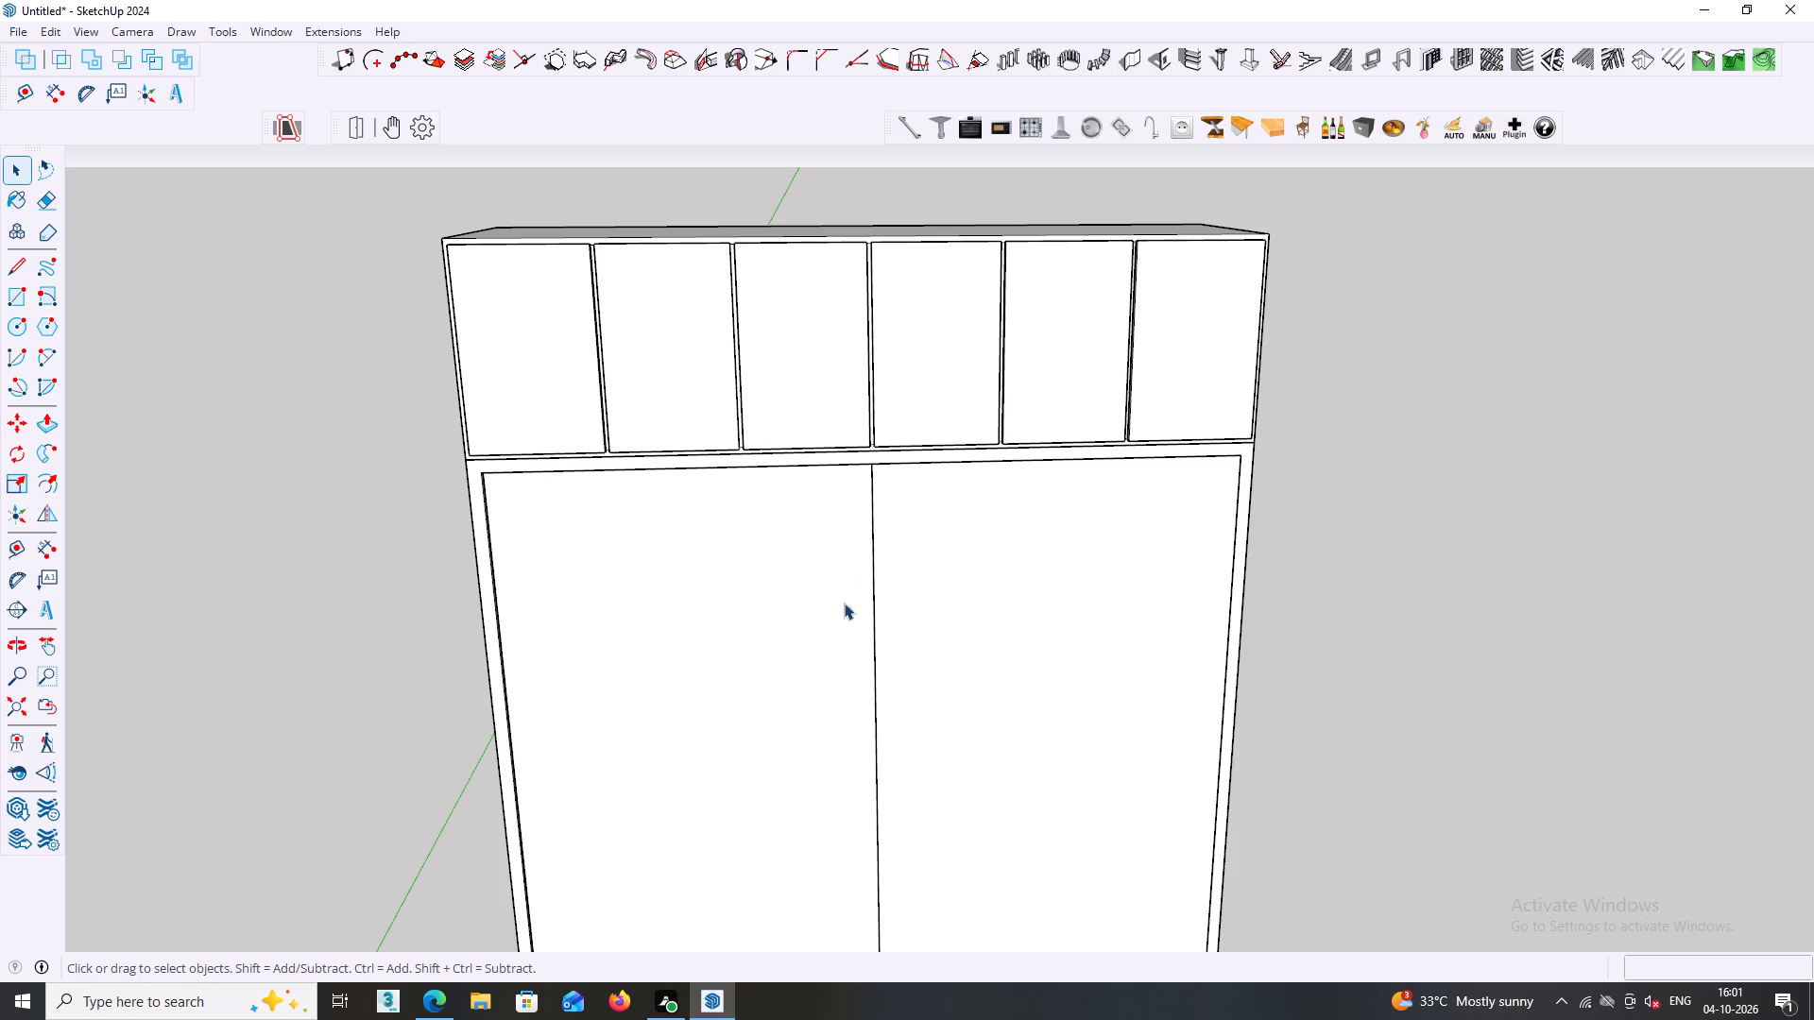
scroll(856, 626, down, 3)
middle_drag(881, 637, 927, 596)
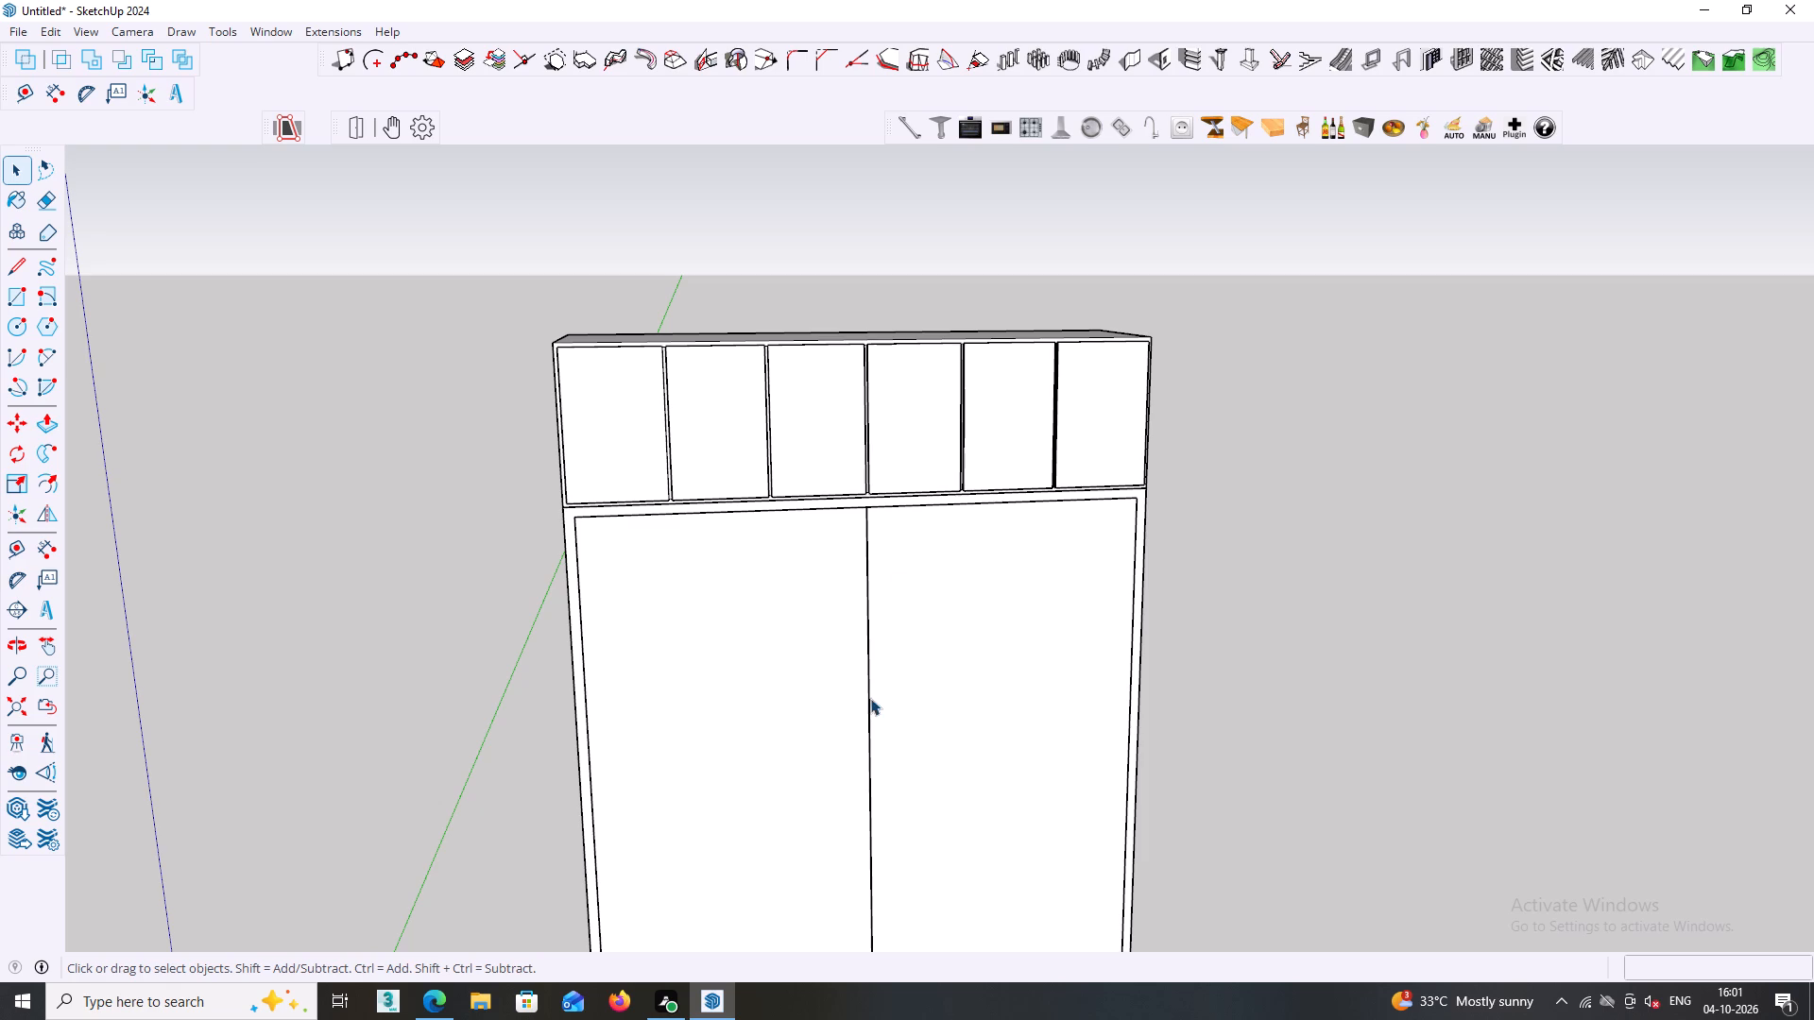
scroll(693, 472, up, 4)
middle_drag(658, 469, 731, 563)
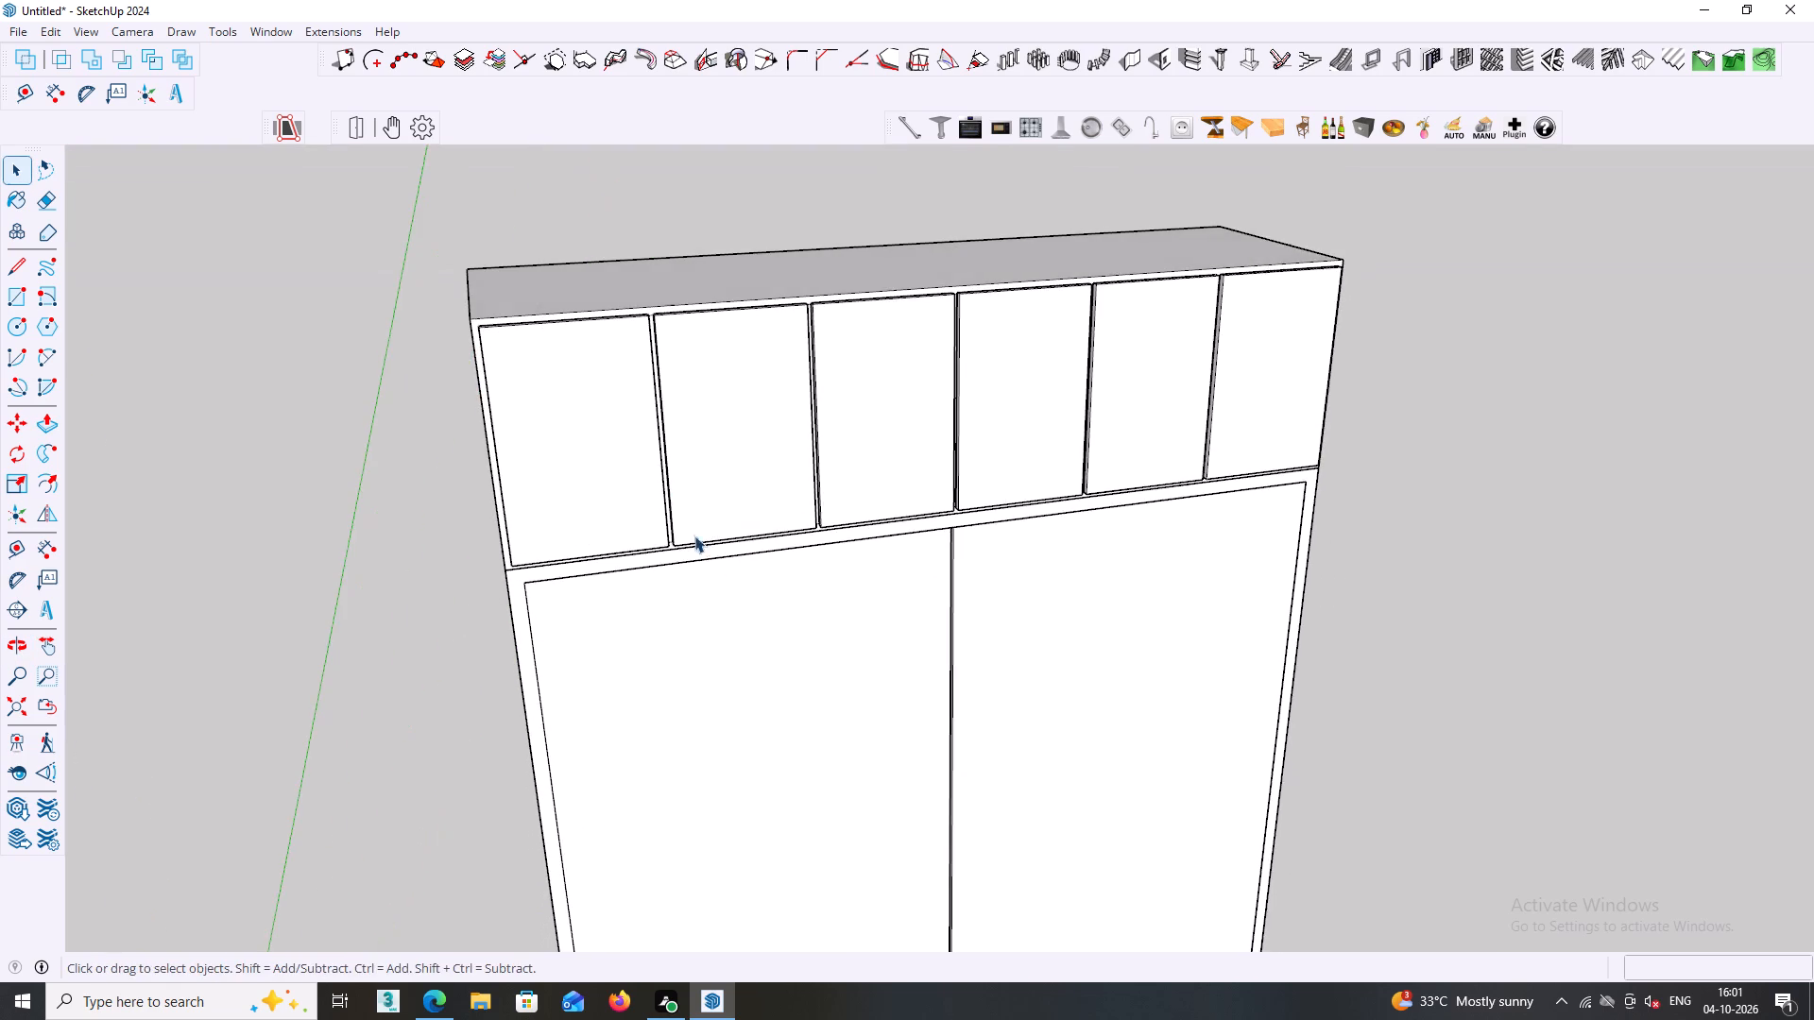
scroll(596, 435, up, 2)
middle_drag(599, 433, 699, 537)
scroll(642, 483, up, 2)
middle_drag(642, 480, 644, 512)
middle_drag(644, 512, 581, 489)
scroll(596, 497, down, 6)
middle_drag(620, 522, 619, 513)
scroll(656, 545, up, 3)
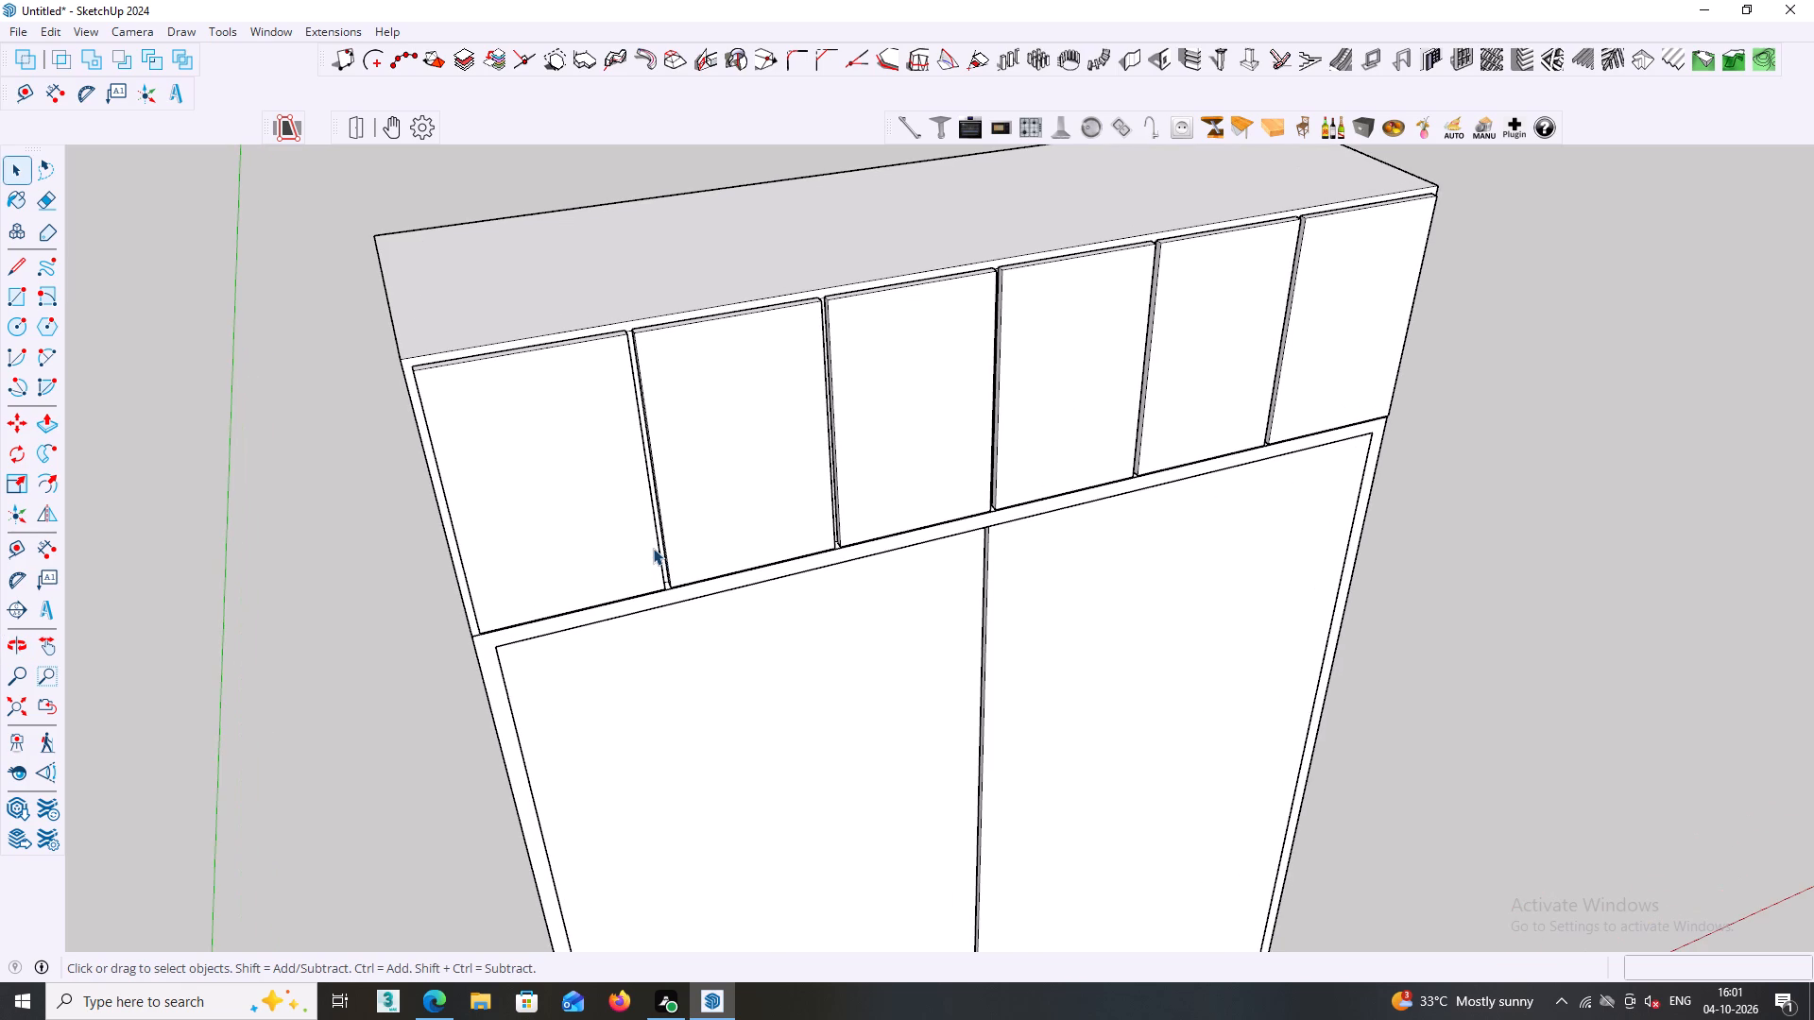
middle_drag(664, 550, 680, 526)
scroll(697, 529, down, 6)
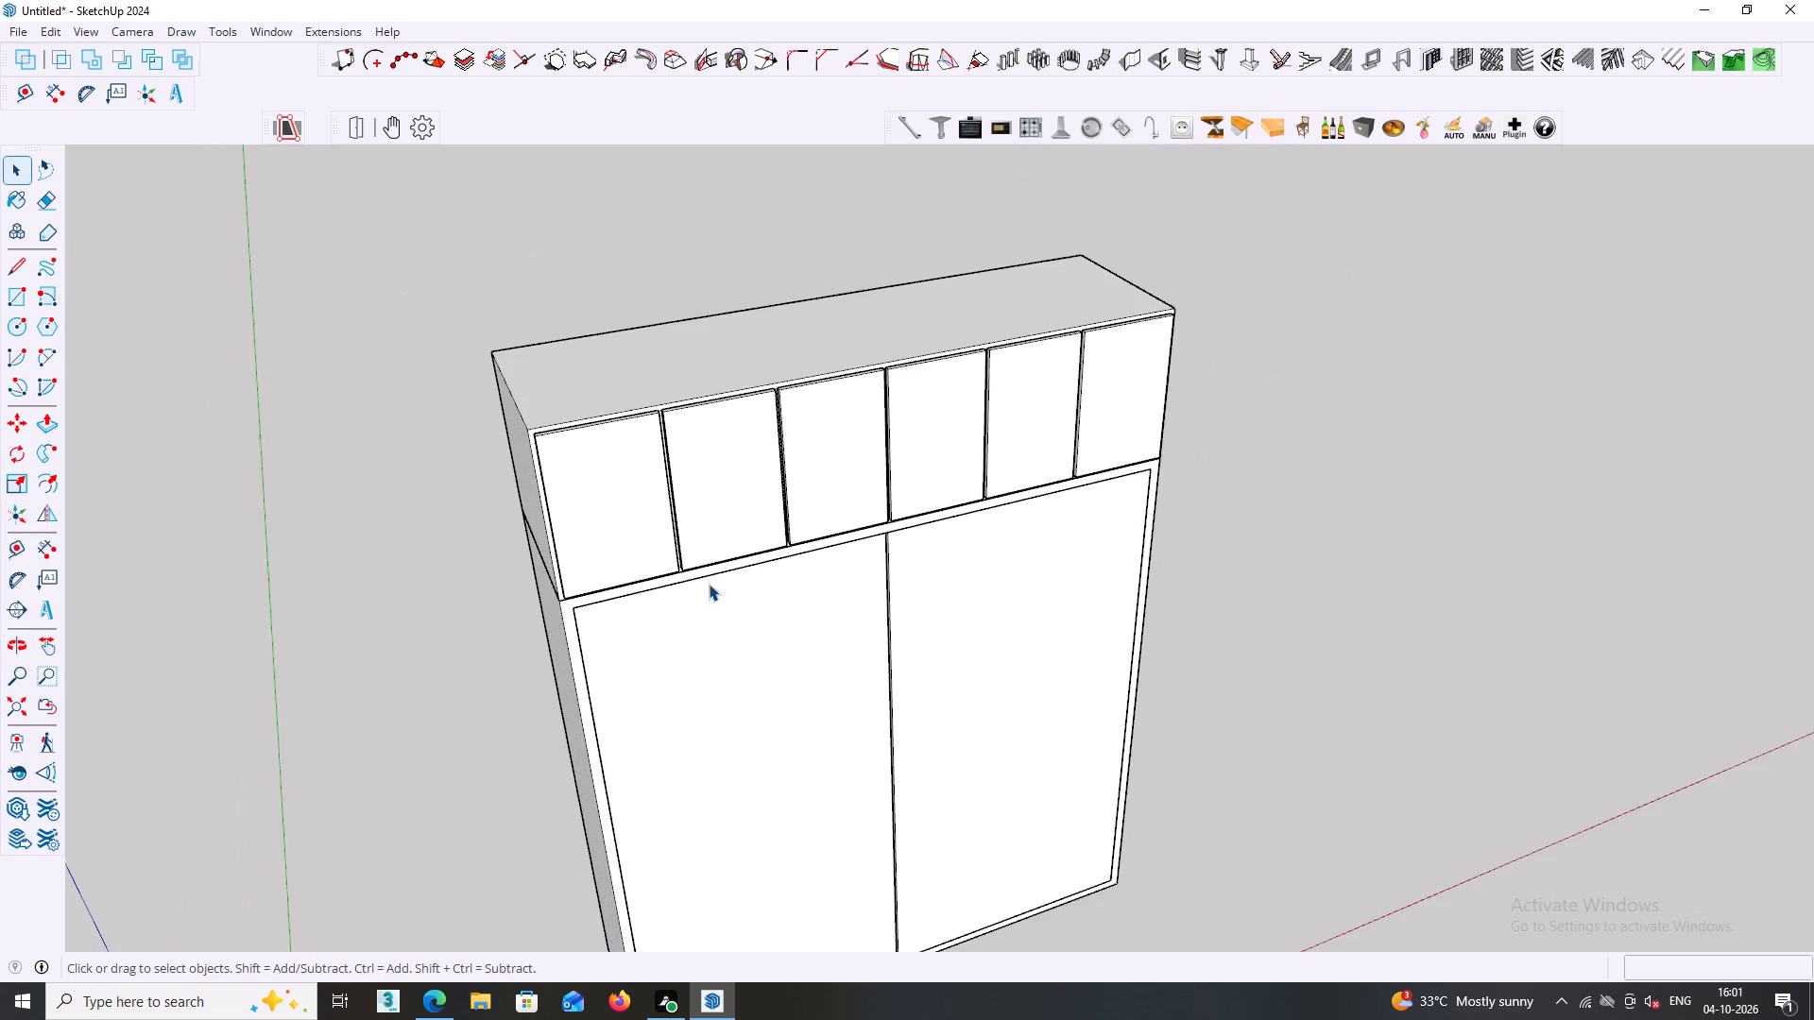
scroll(723, 684, down, 3)
middle_drag(795, 707, 757, 602)
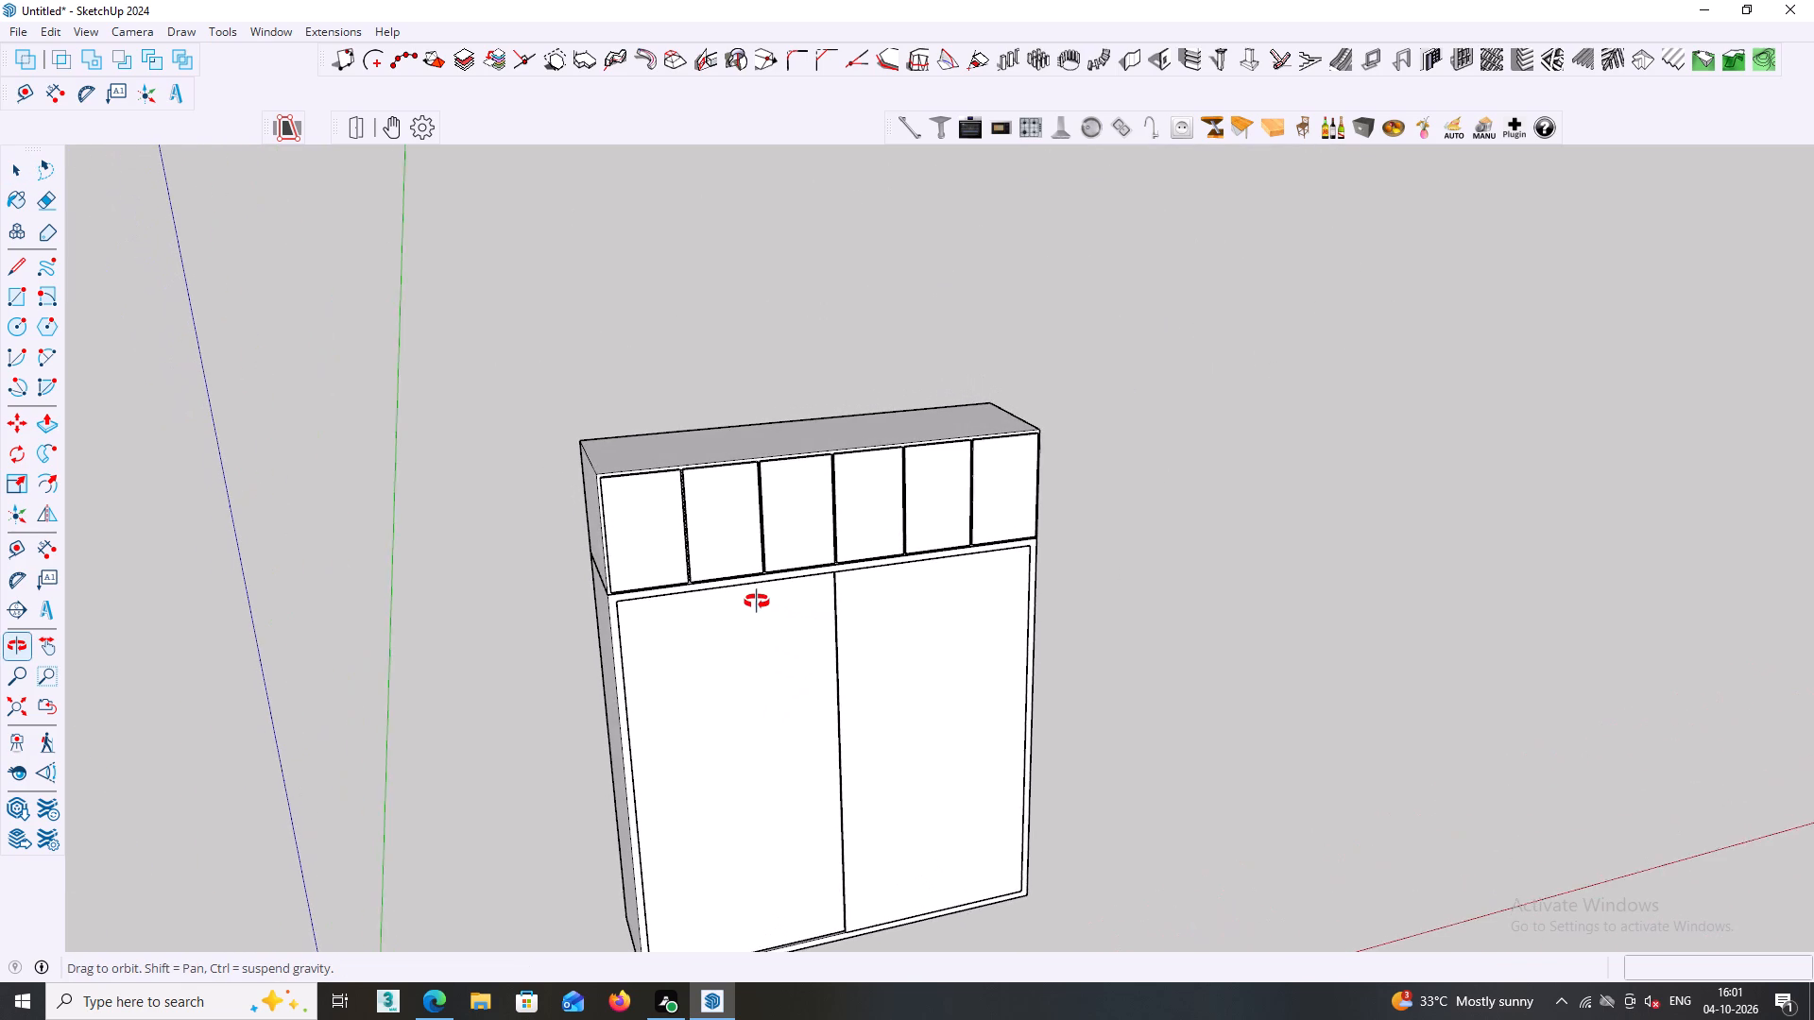
middle_drag(757, 602, 784, 603)
middle_drag(790, 608, 768, 579)
middle_drag(830, 606, 891, 614)
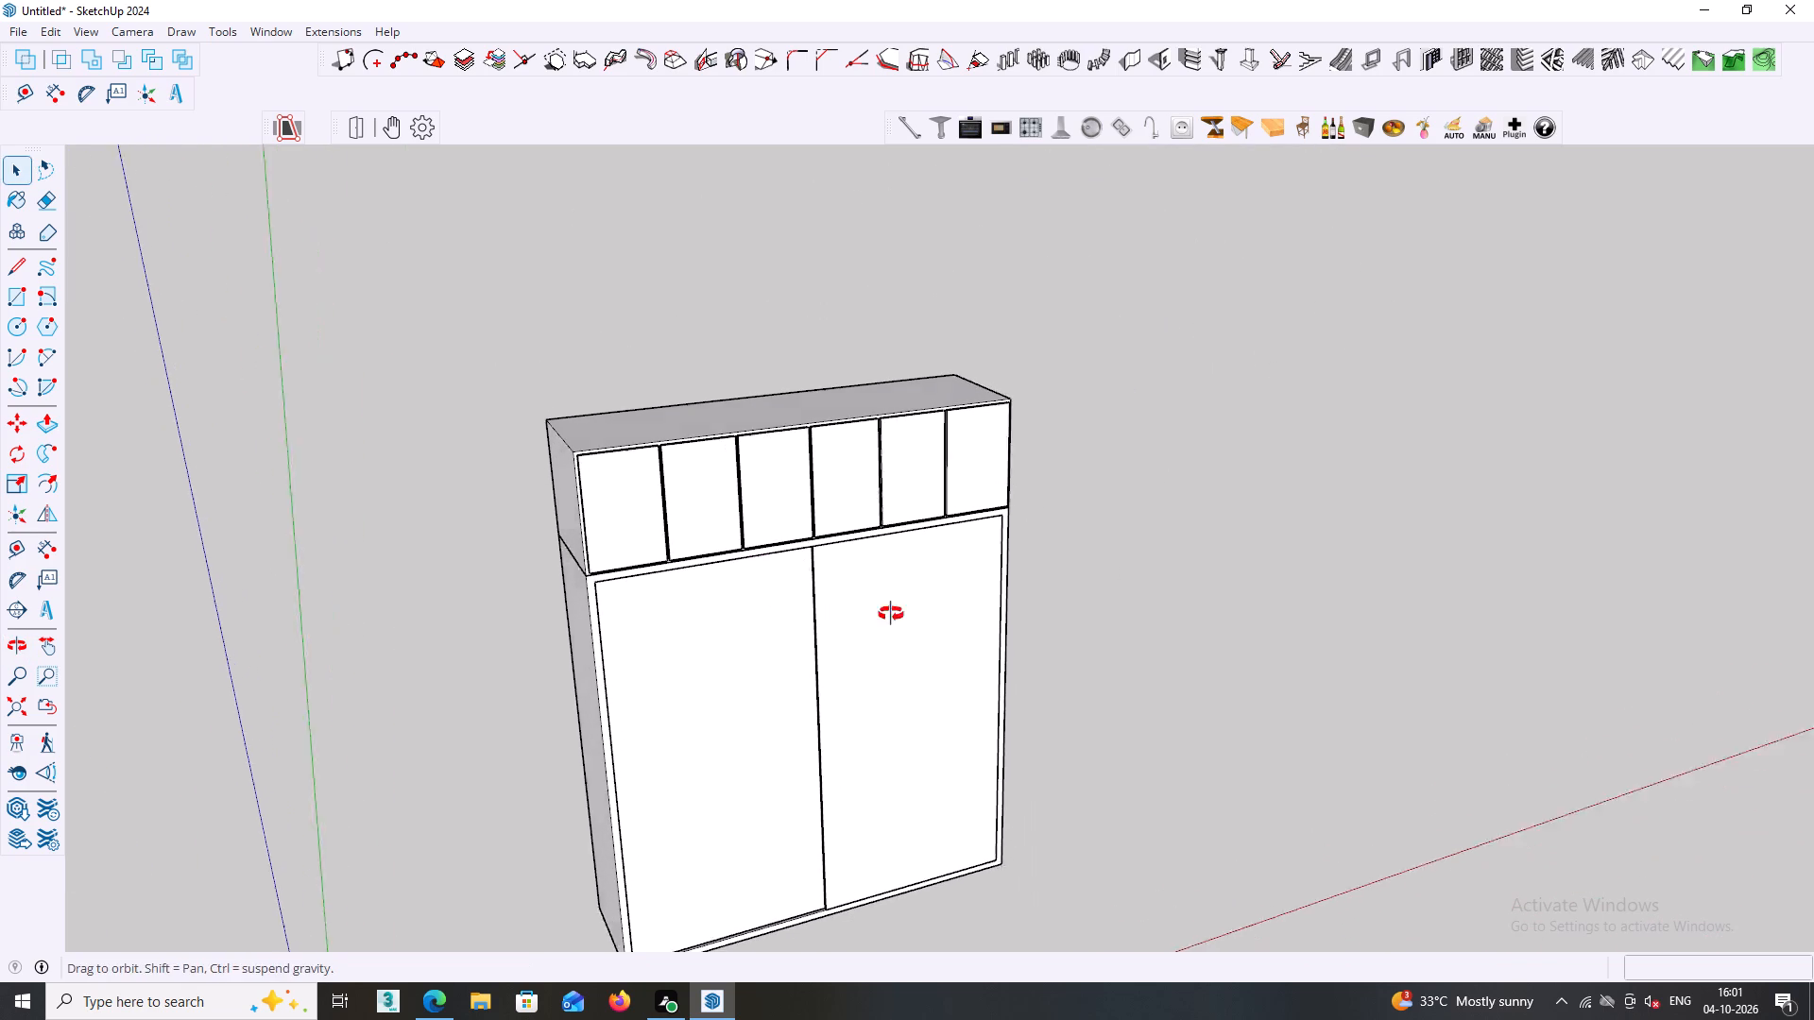
middle_drag(891, 614, 903, 615)
shift+middle_drag(935, 592, 840, 544)
middle_drag(831, 523, 815, 508)
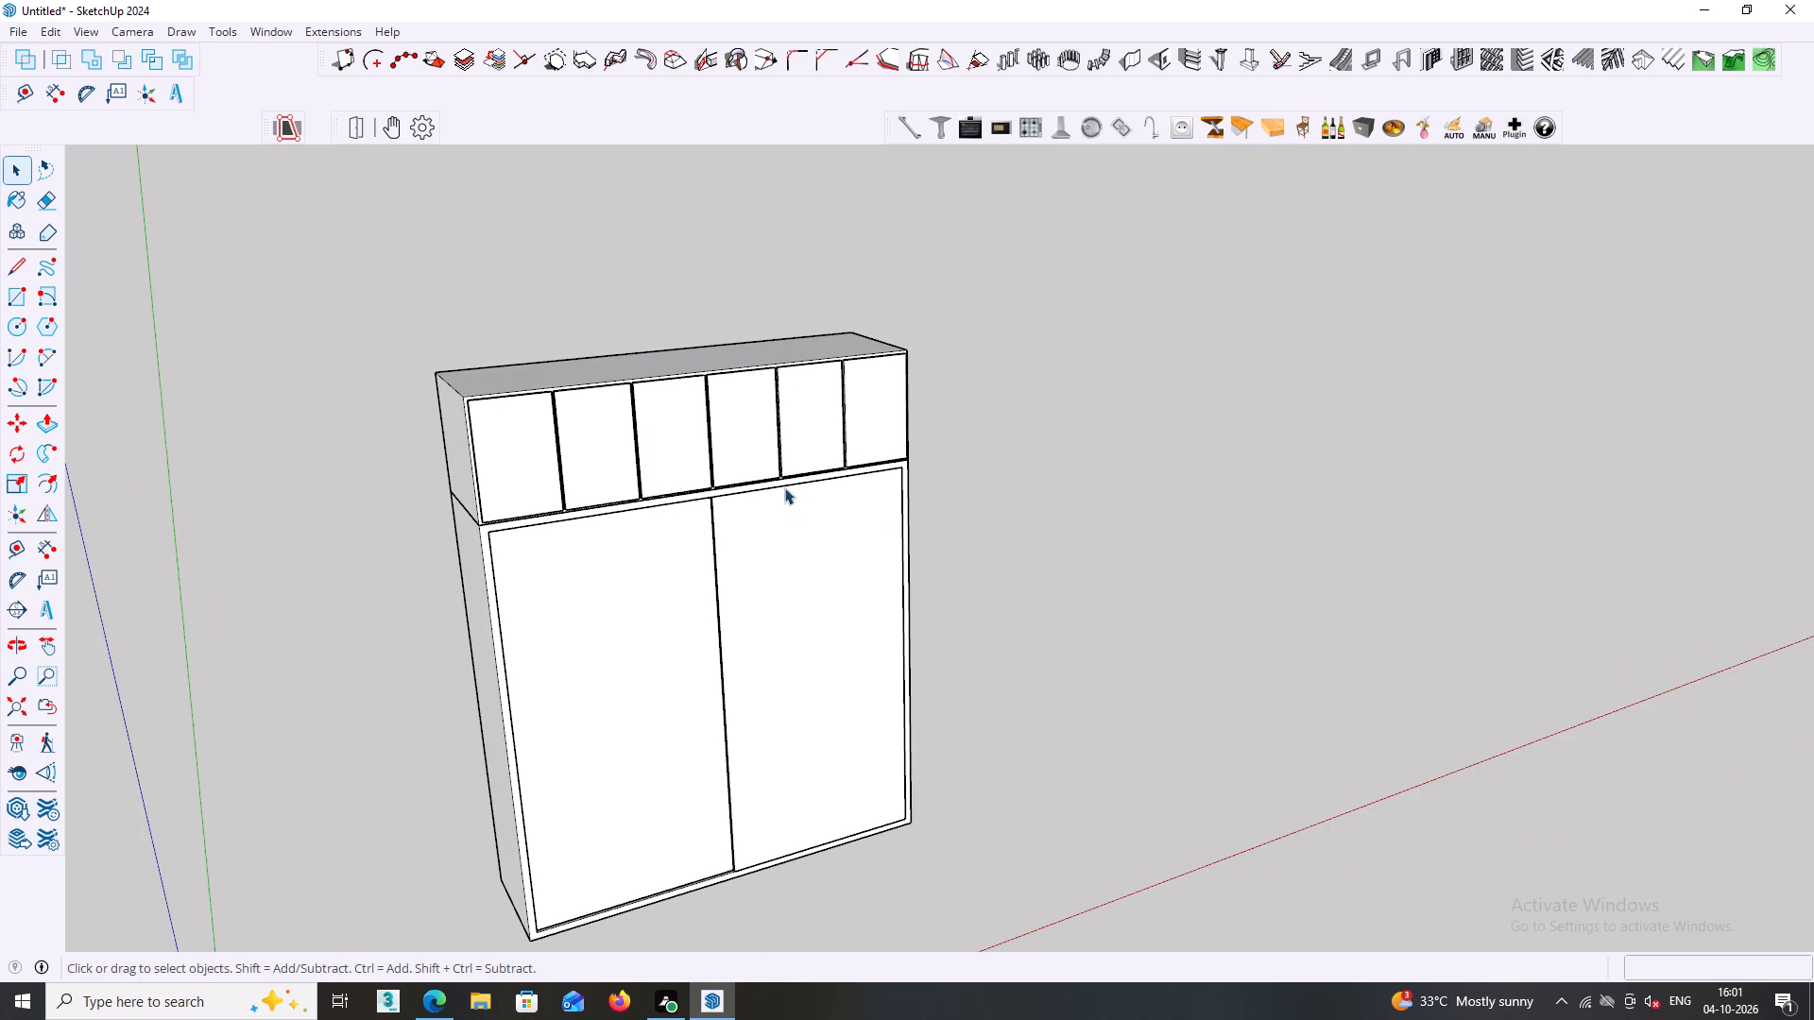
shift+middle_drag(776, 466, 757, 479)
scroll(636, 483, up, 5)
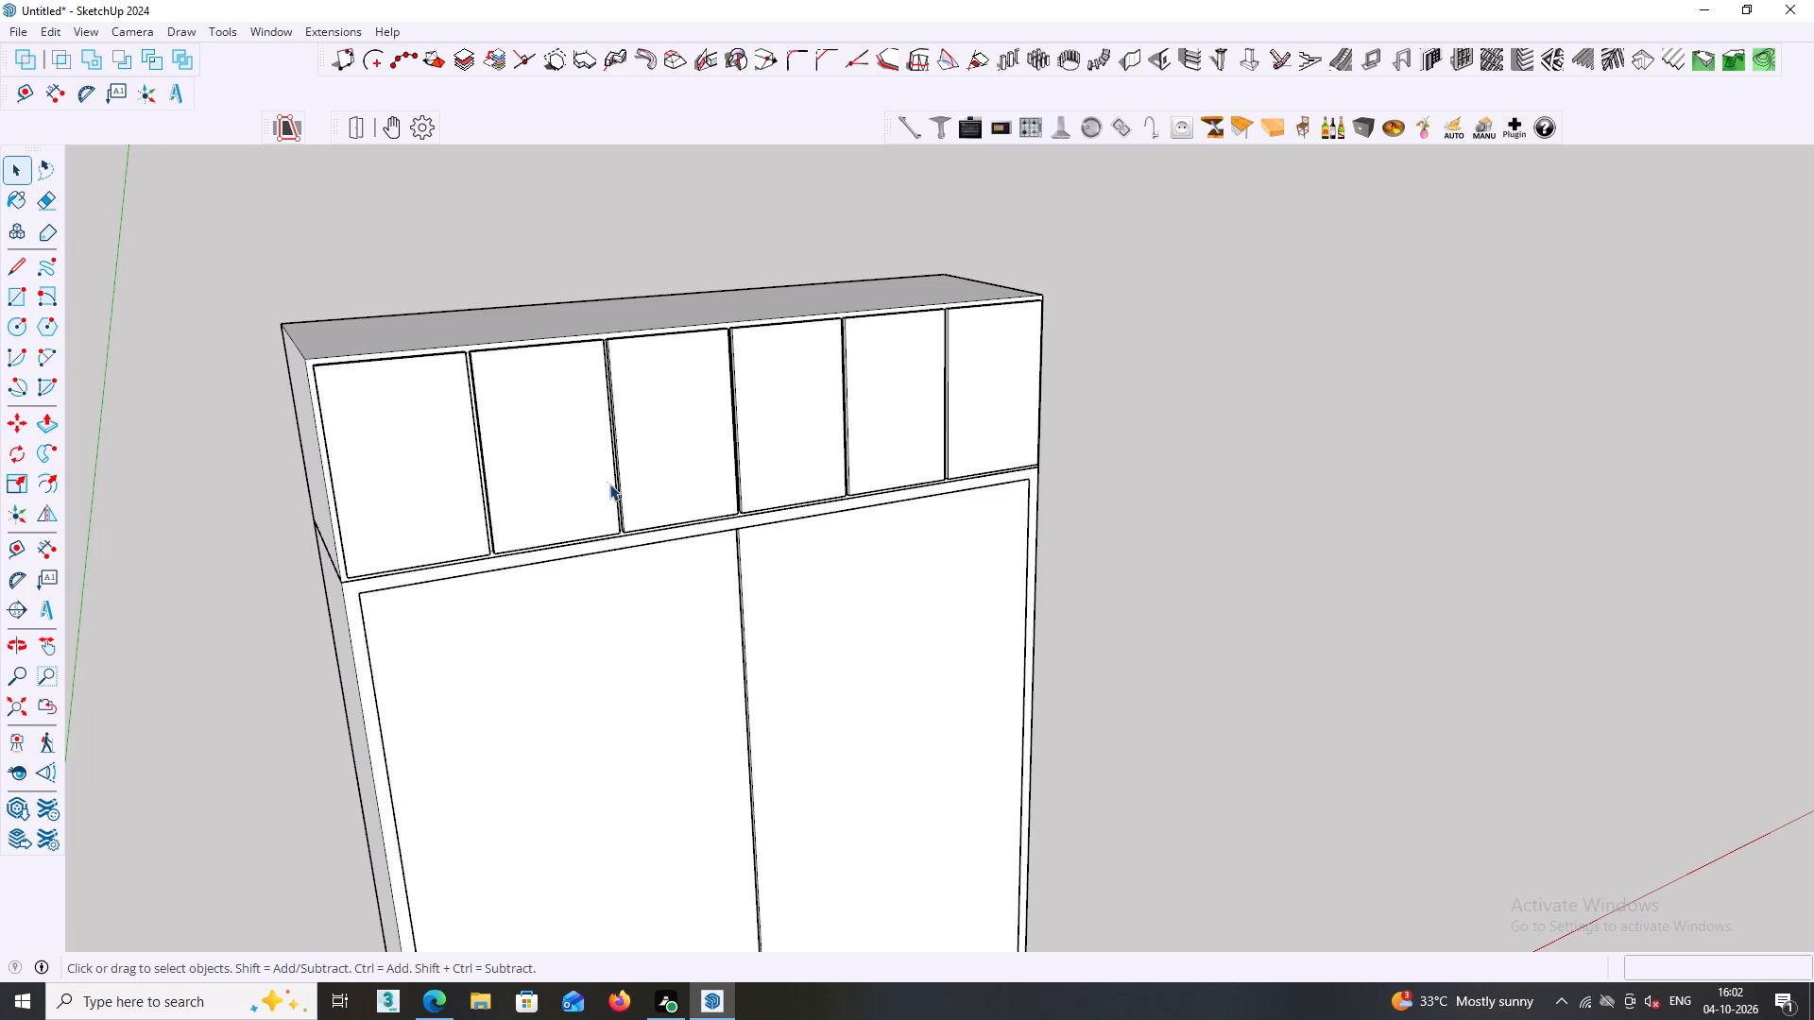
middle_drag(660, 487, 636, 495)
scroll(645, 502, down, 5)
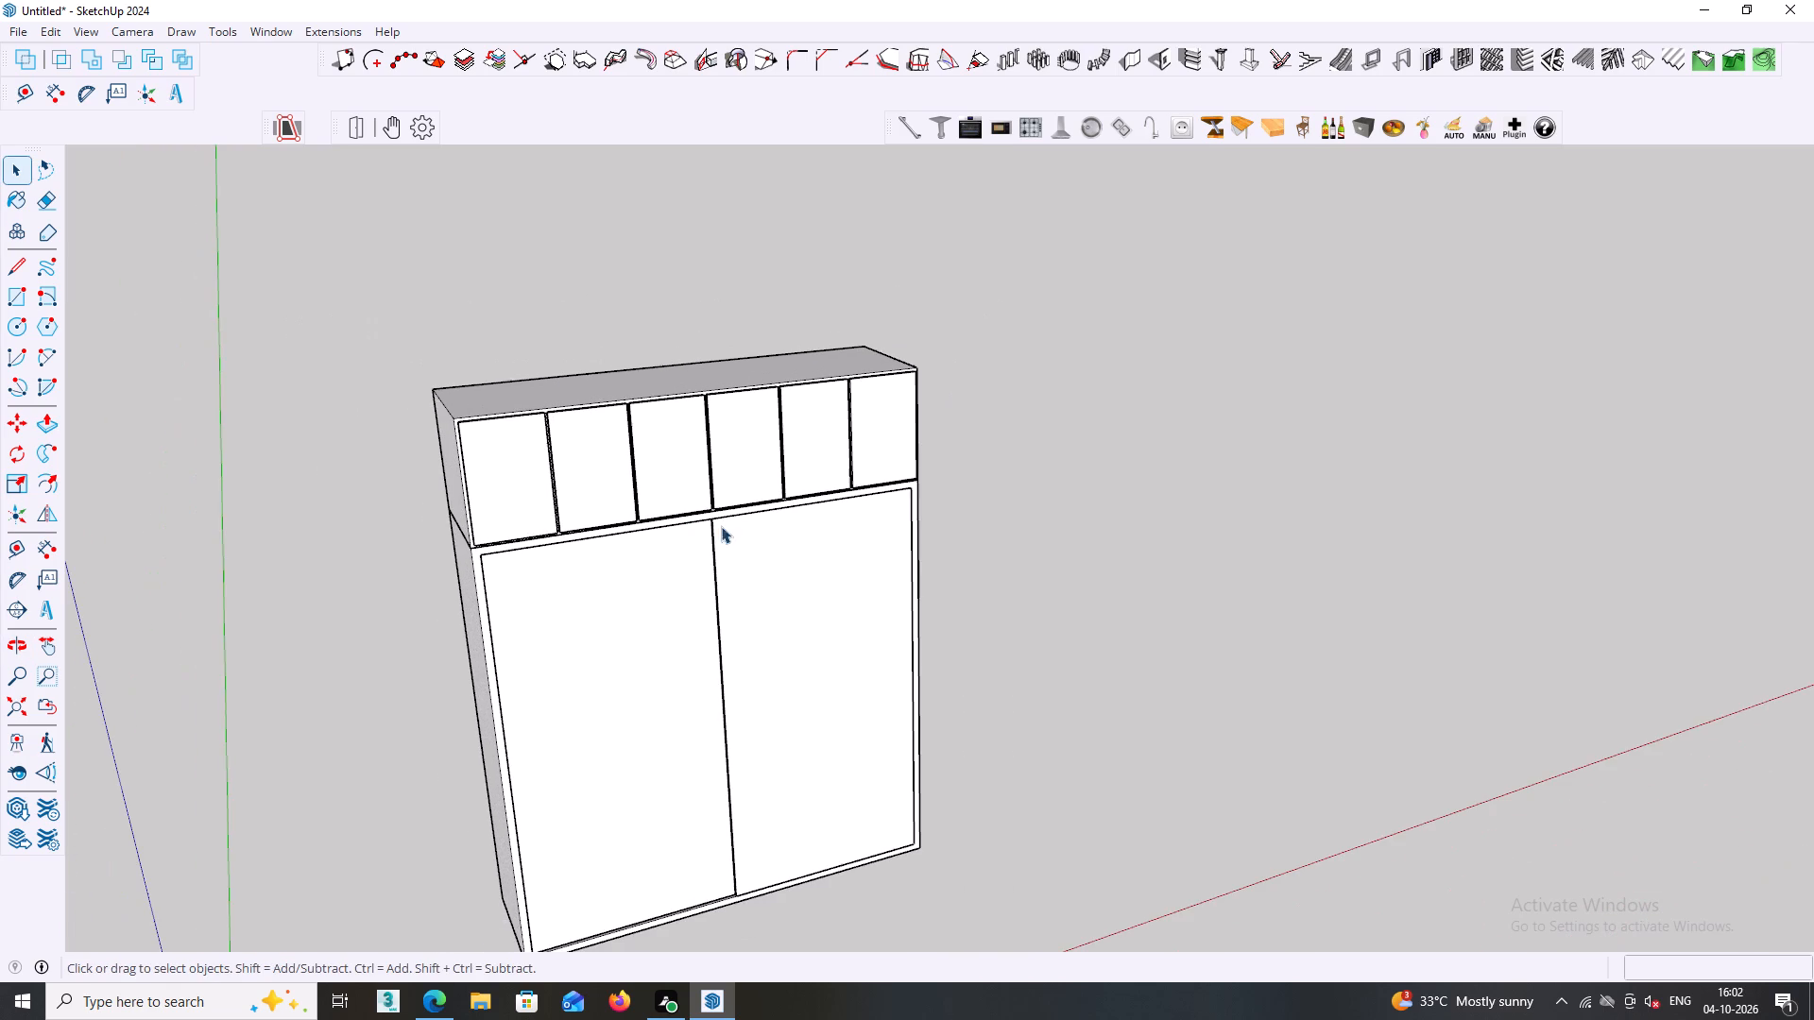
middle_drag(796, 557, 786, 541)
middle_drag(898, 527, 797, 511)
middle_drag(832, 519, 565, 560)
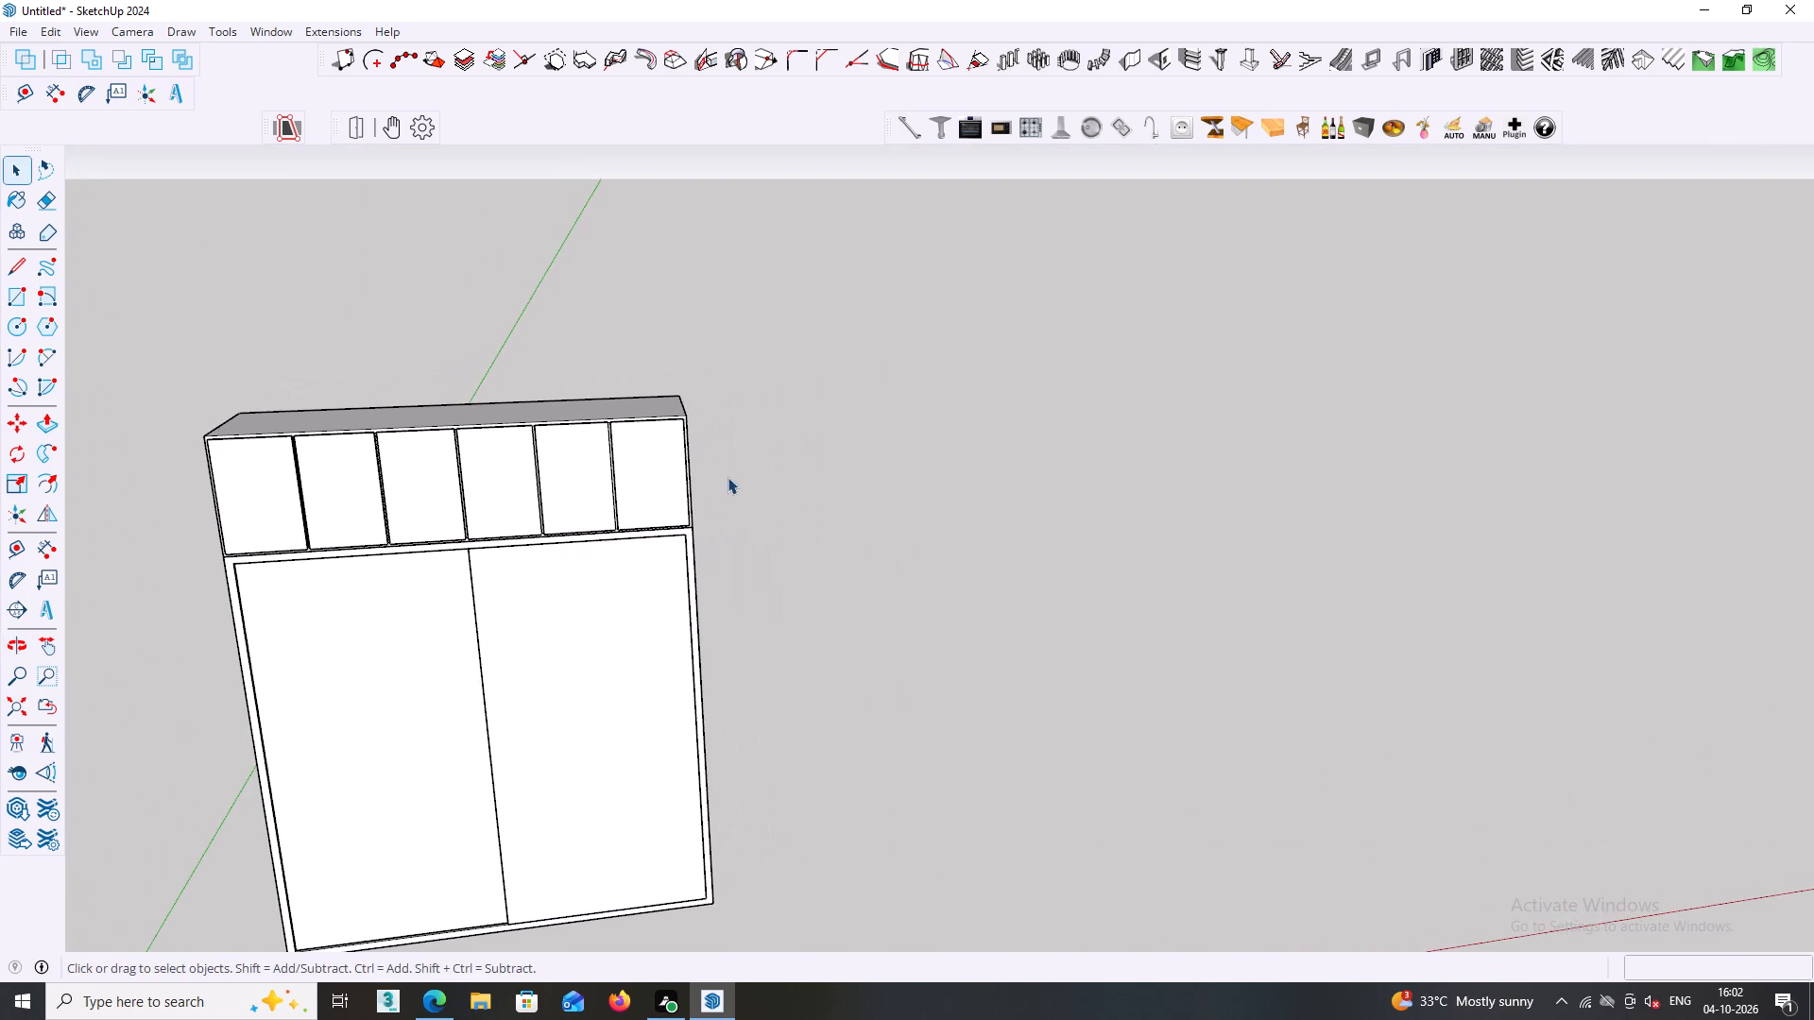
Open the upper cabinet's group, extend its right-hand end face outward by 5' with Push/Pull, and leave the group.
middle_drag(713, 466, 654, 467)
scroll(705, 451, up, 5)
middle_drag(705, 450, 660, 449)
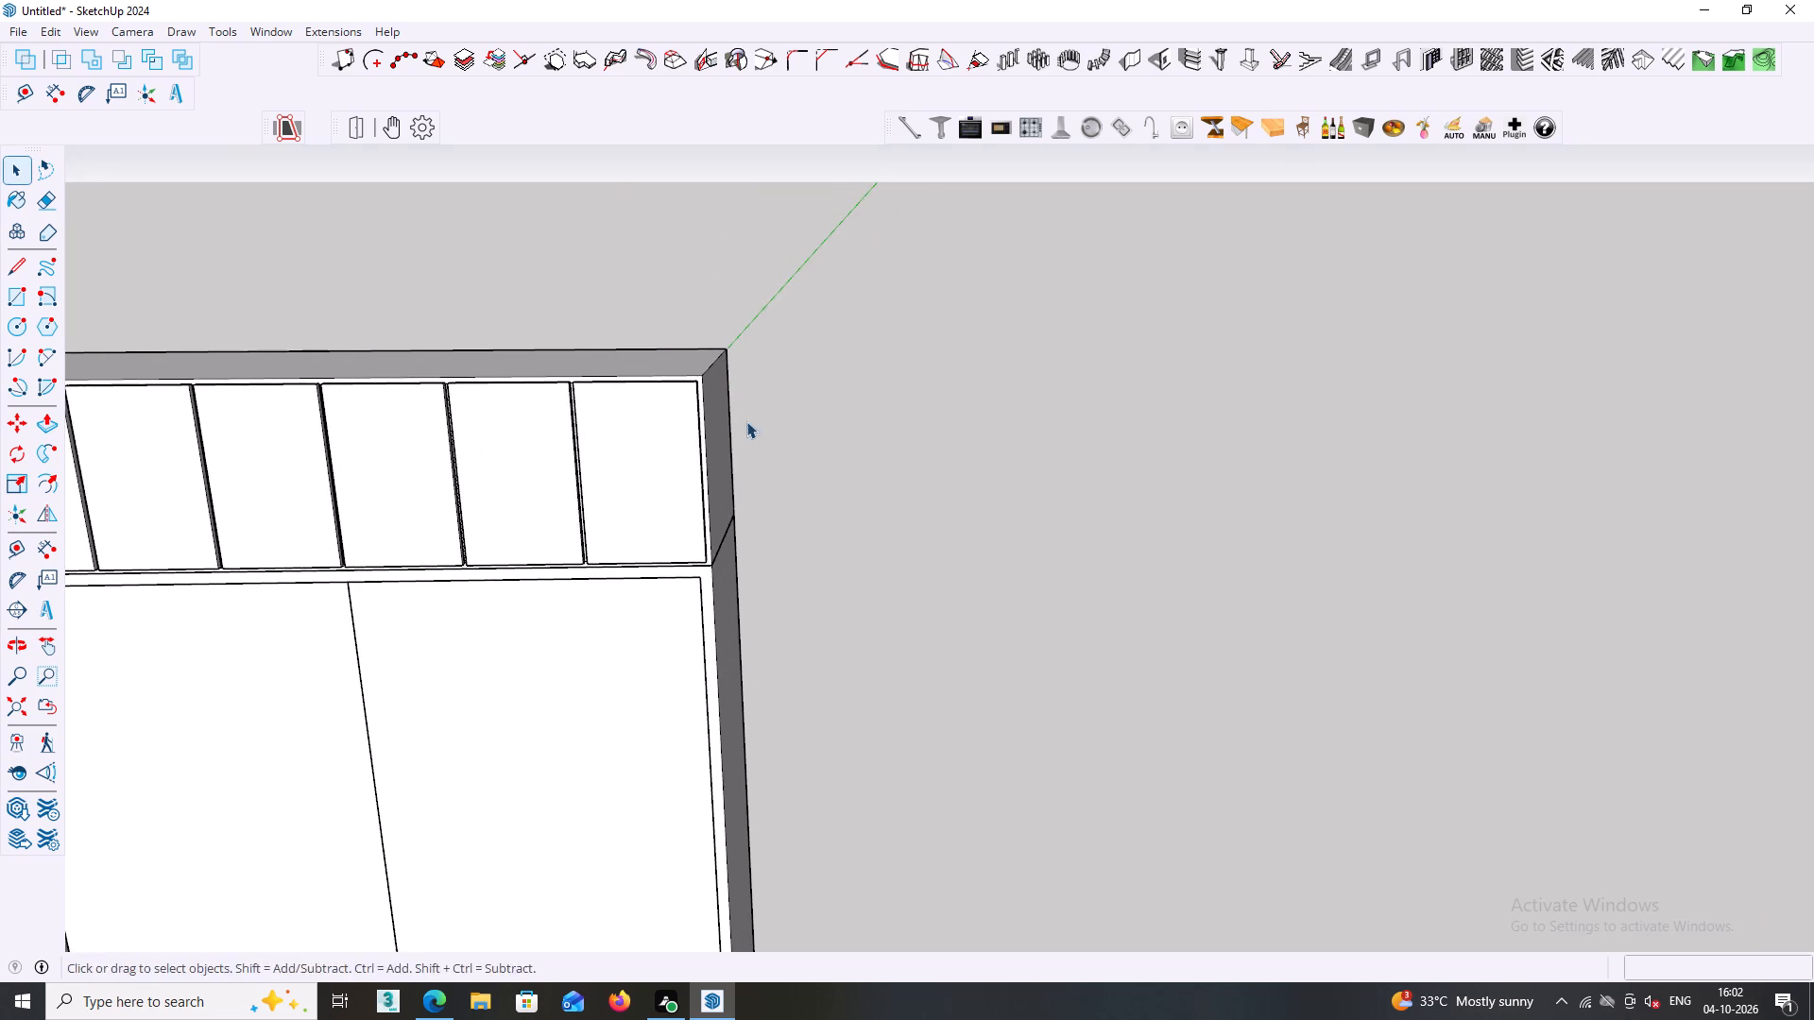
middle_drag(743, 421, 680, 426)
middle_drag(767, 467, 671, 490)
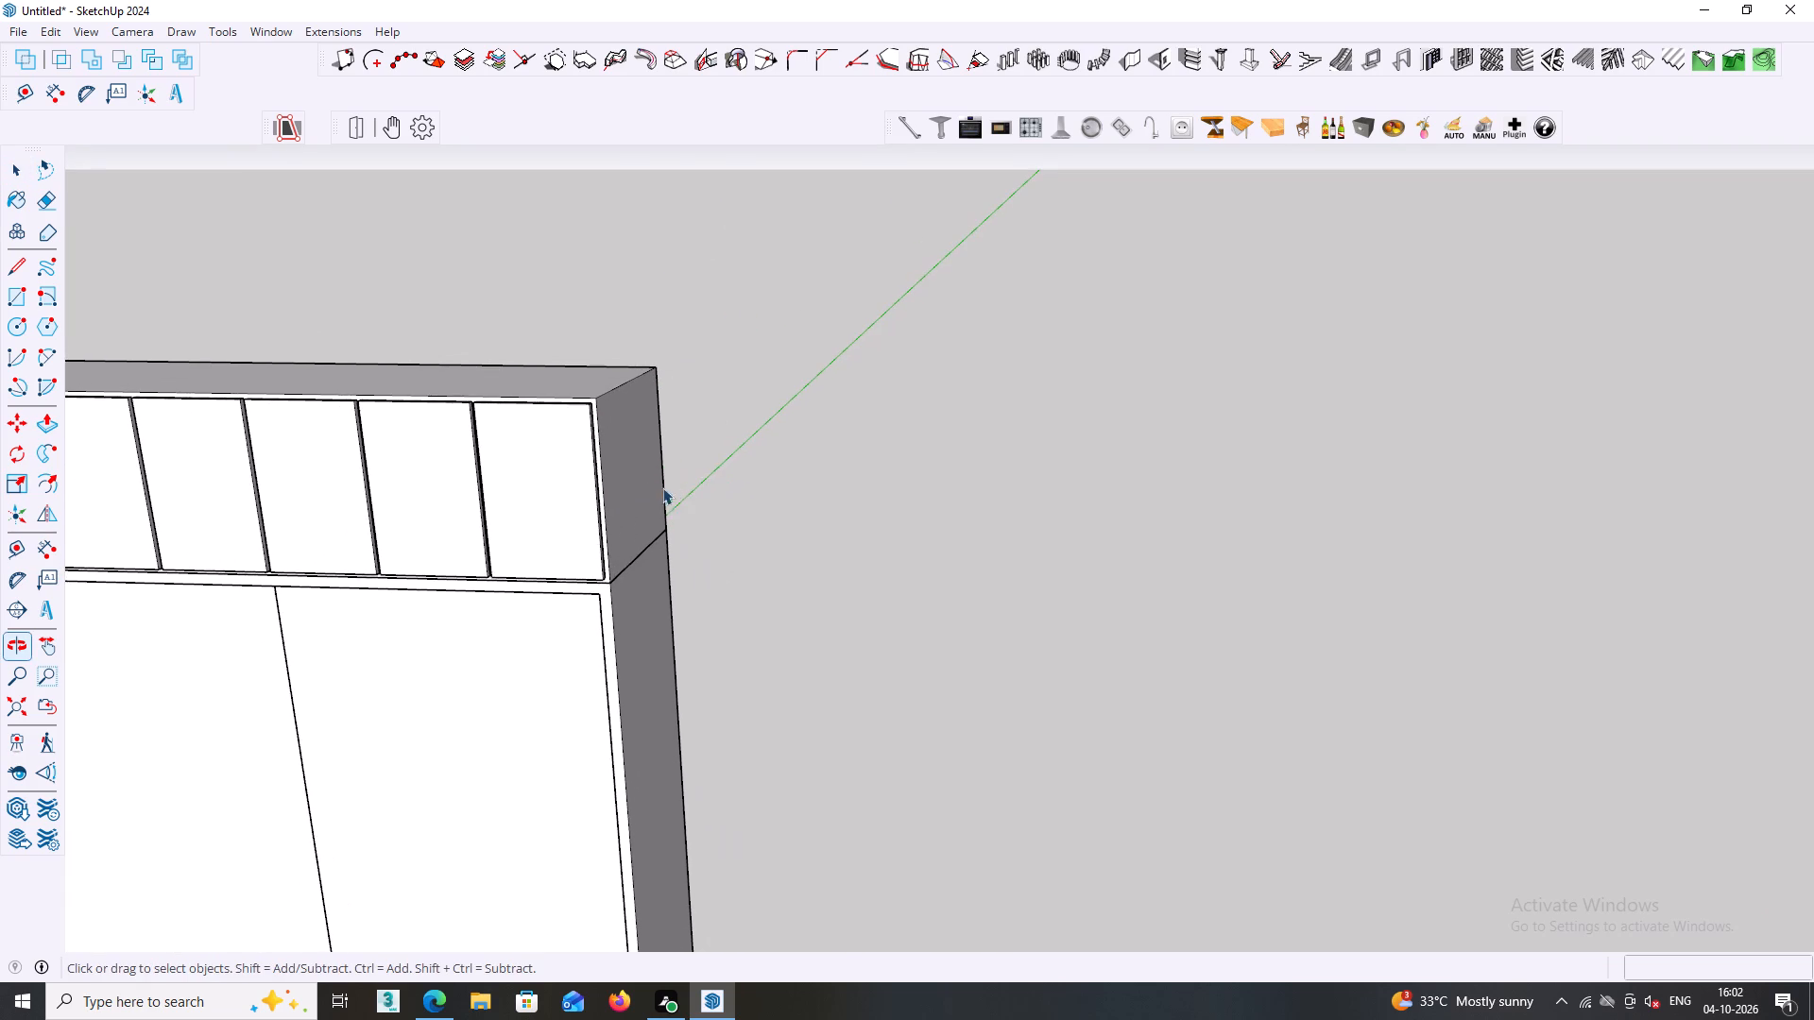
scroll(653, 481, up, 2)
triple_click(628, 467)
click(628, 467)
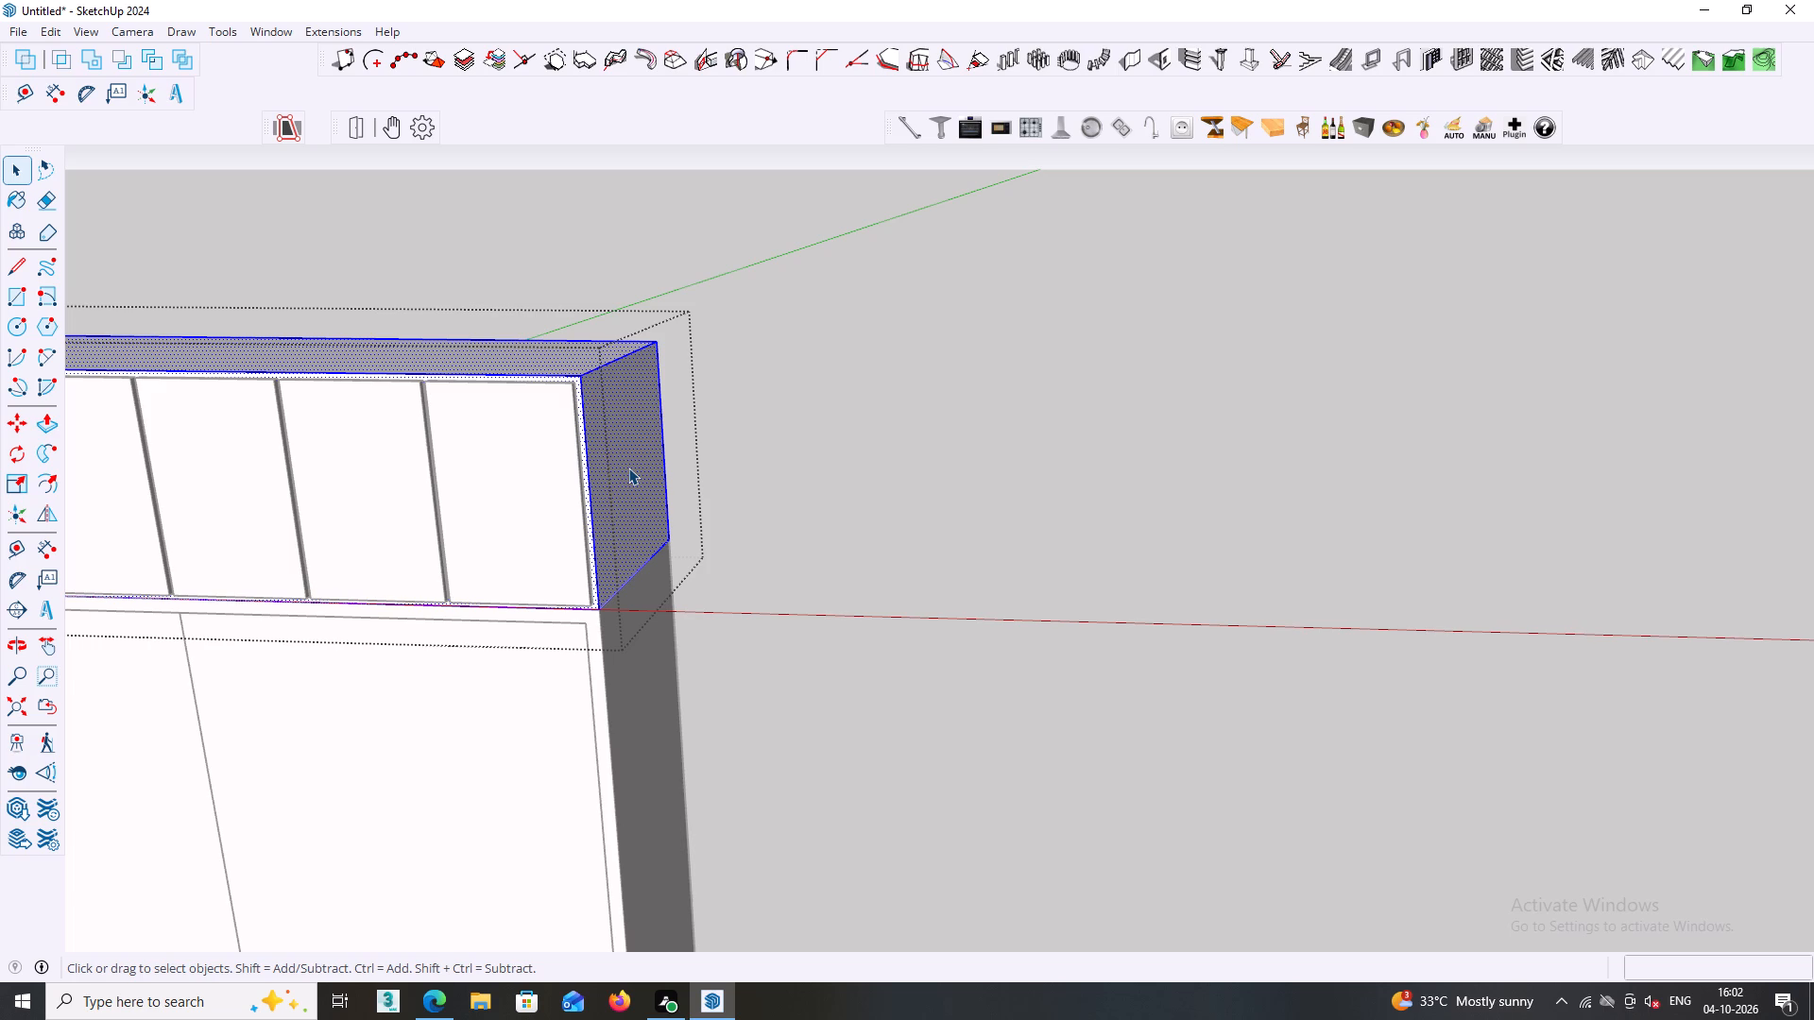
double_click(628, 469)
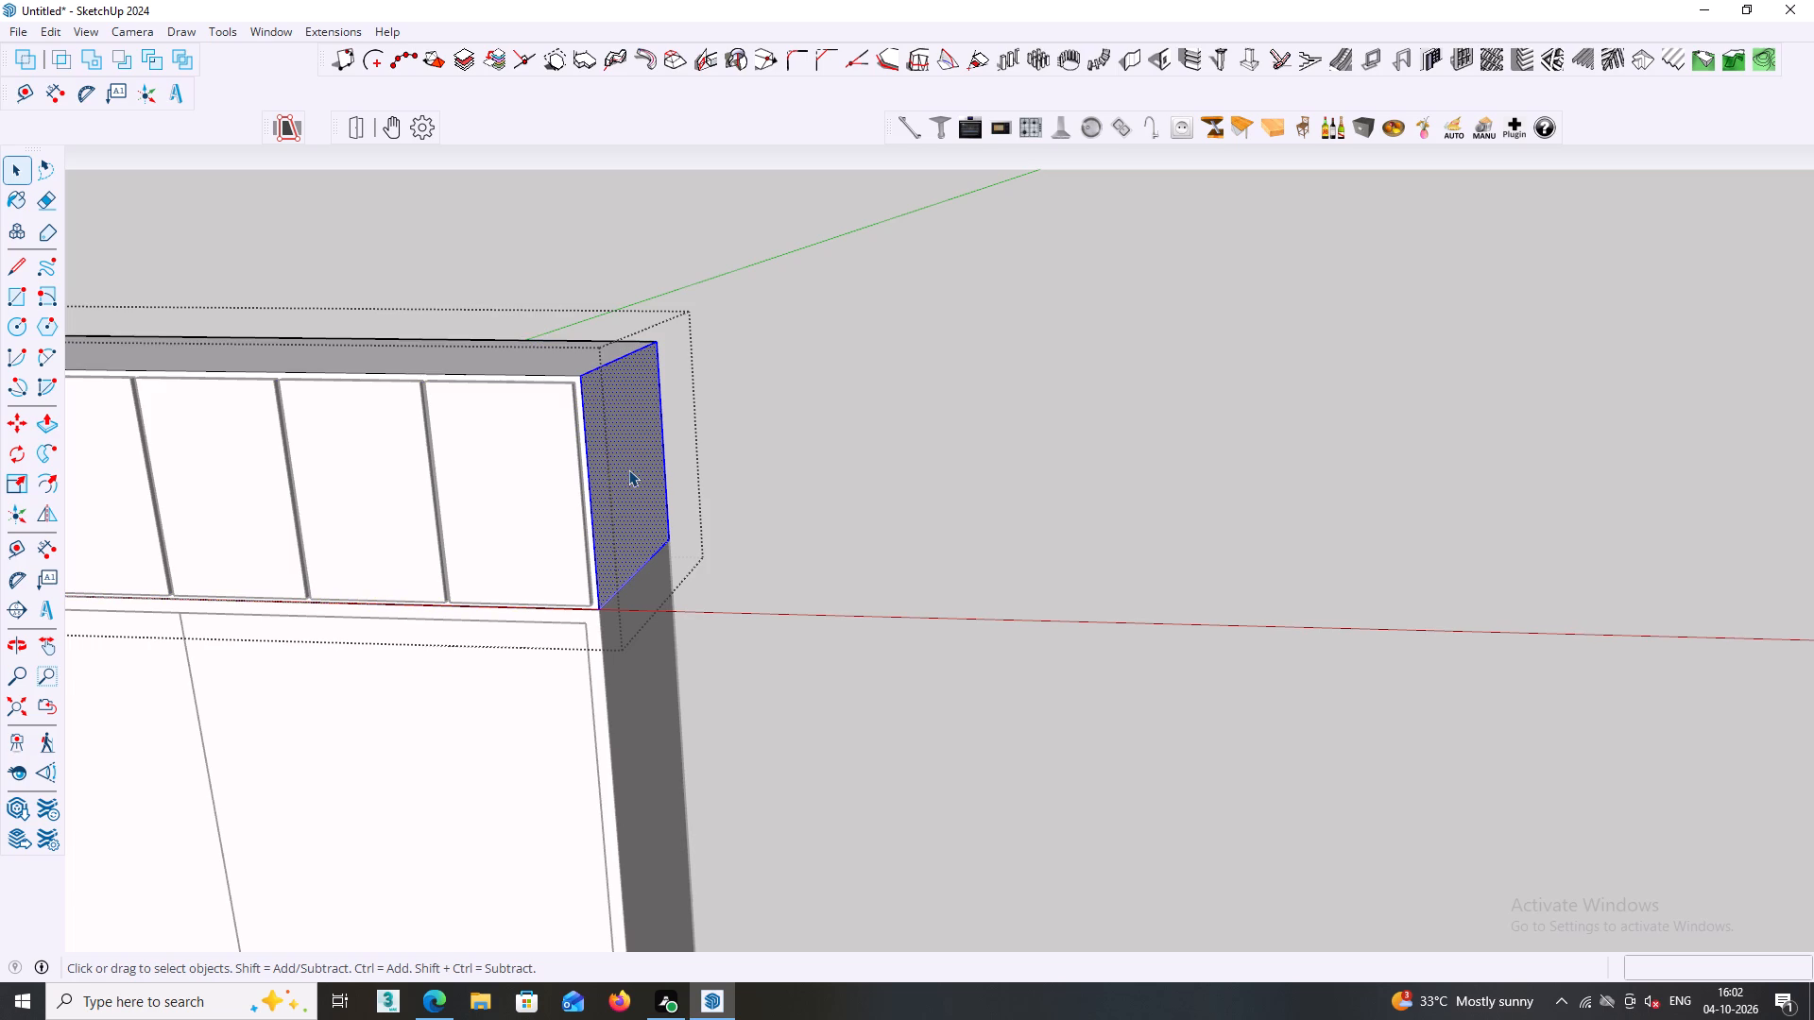
key(p)
click(628, 469)
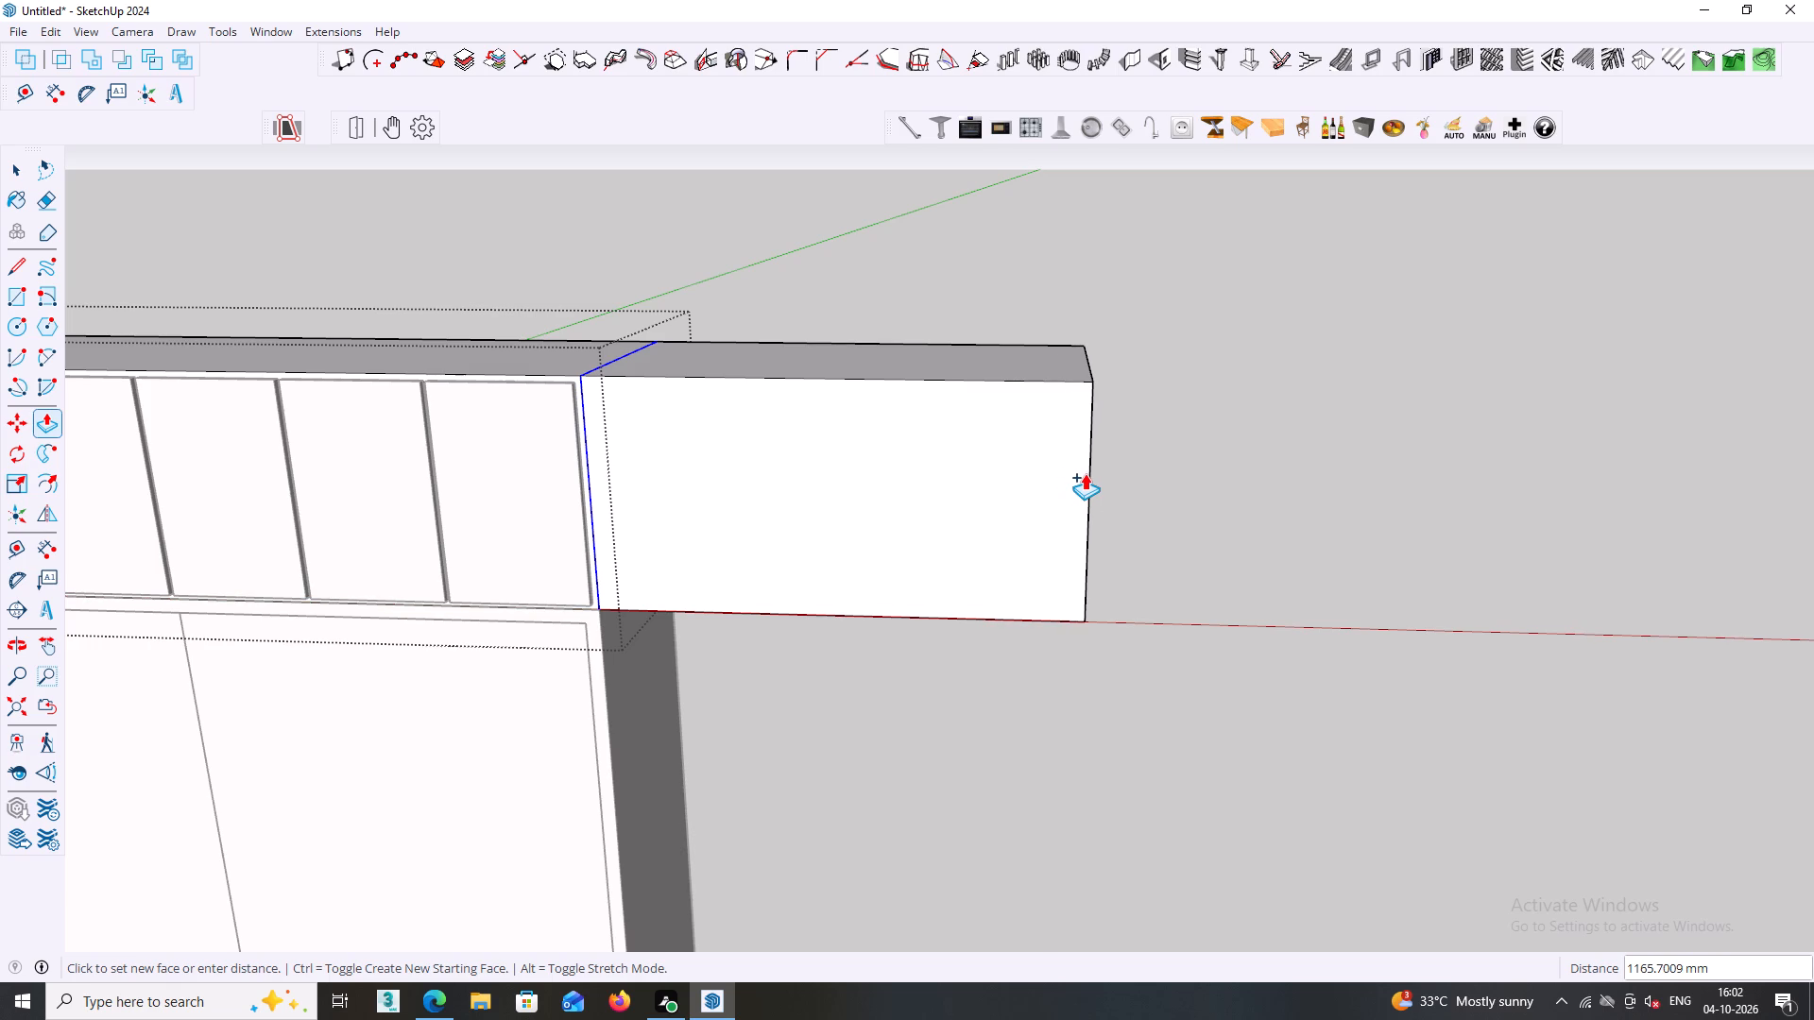
scroll(1085, 473, down, 5)
middle_drag(1087, 476, 1096, 472)
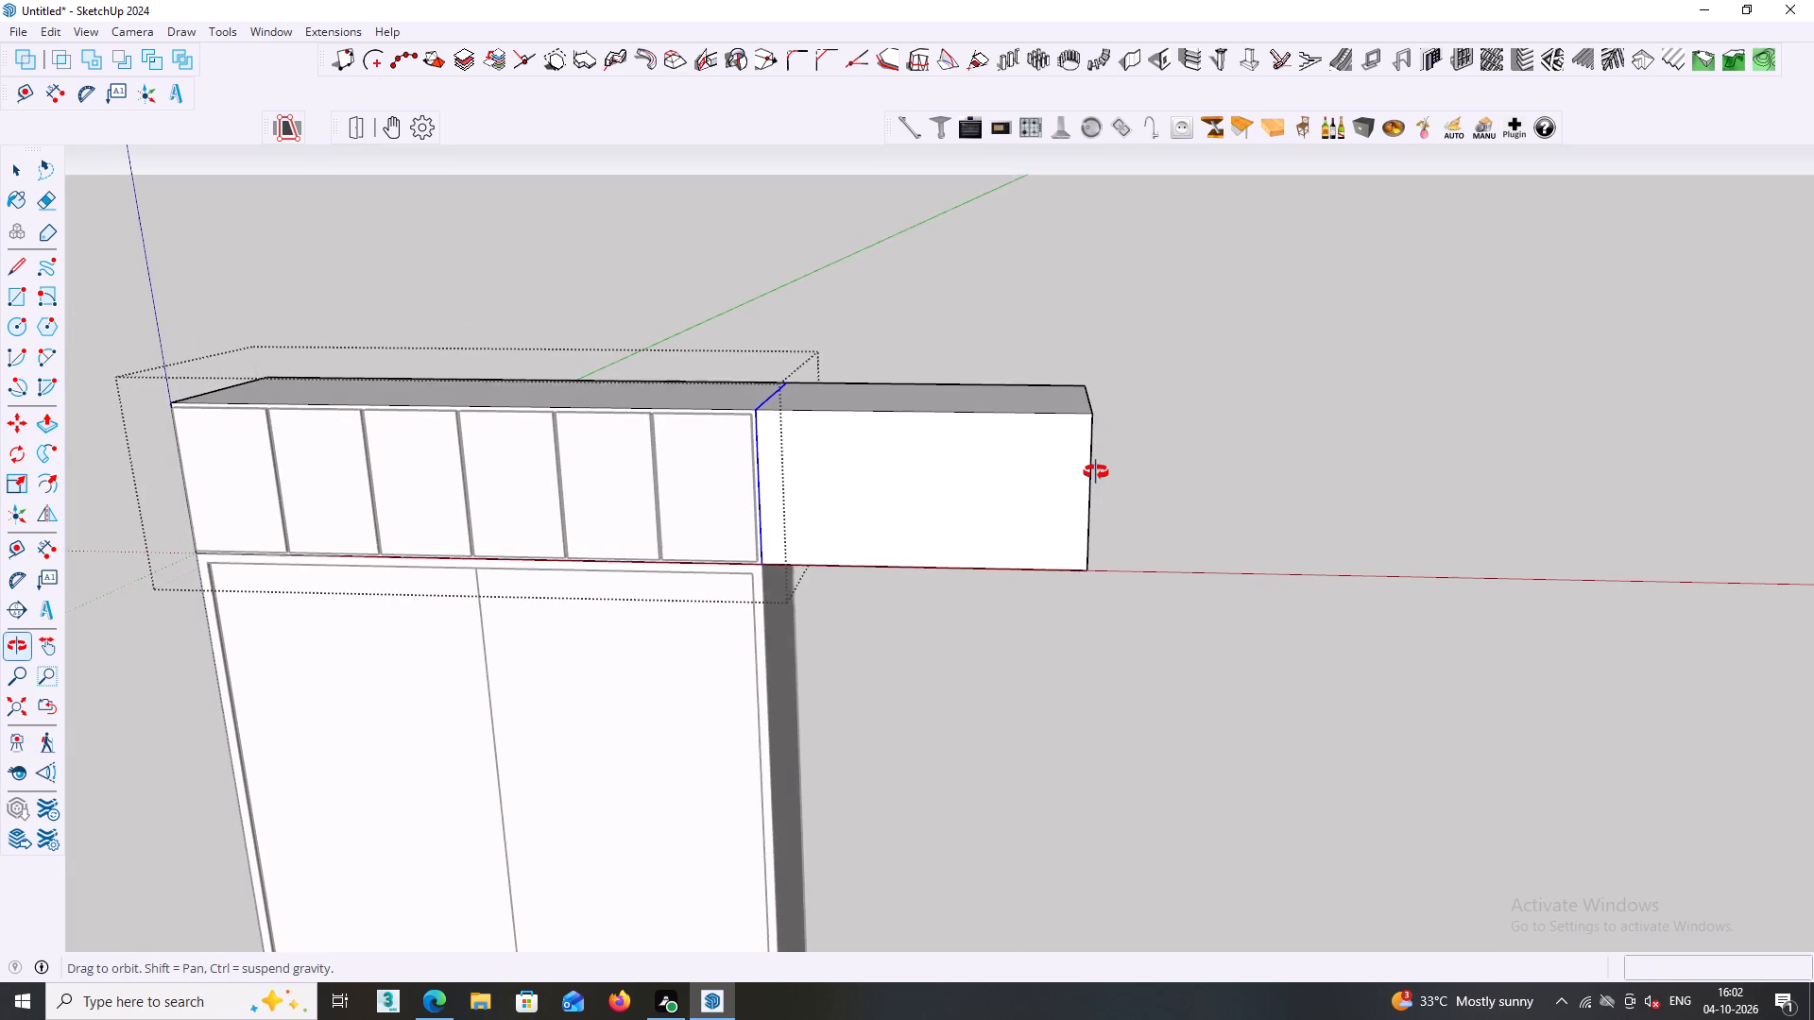
middle_drag(1096, 472, 1104, 469)
text(5')
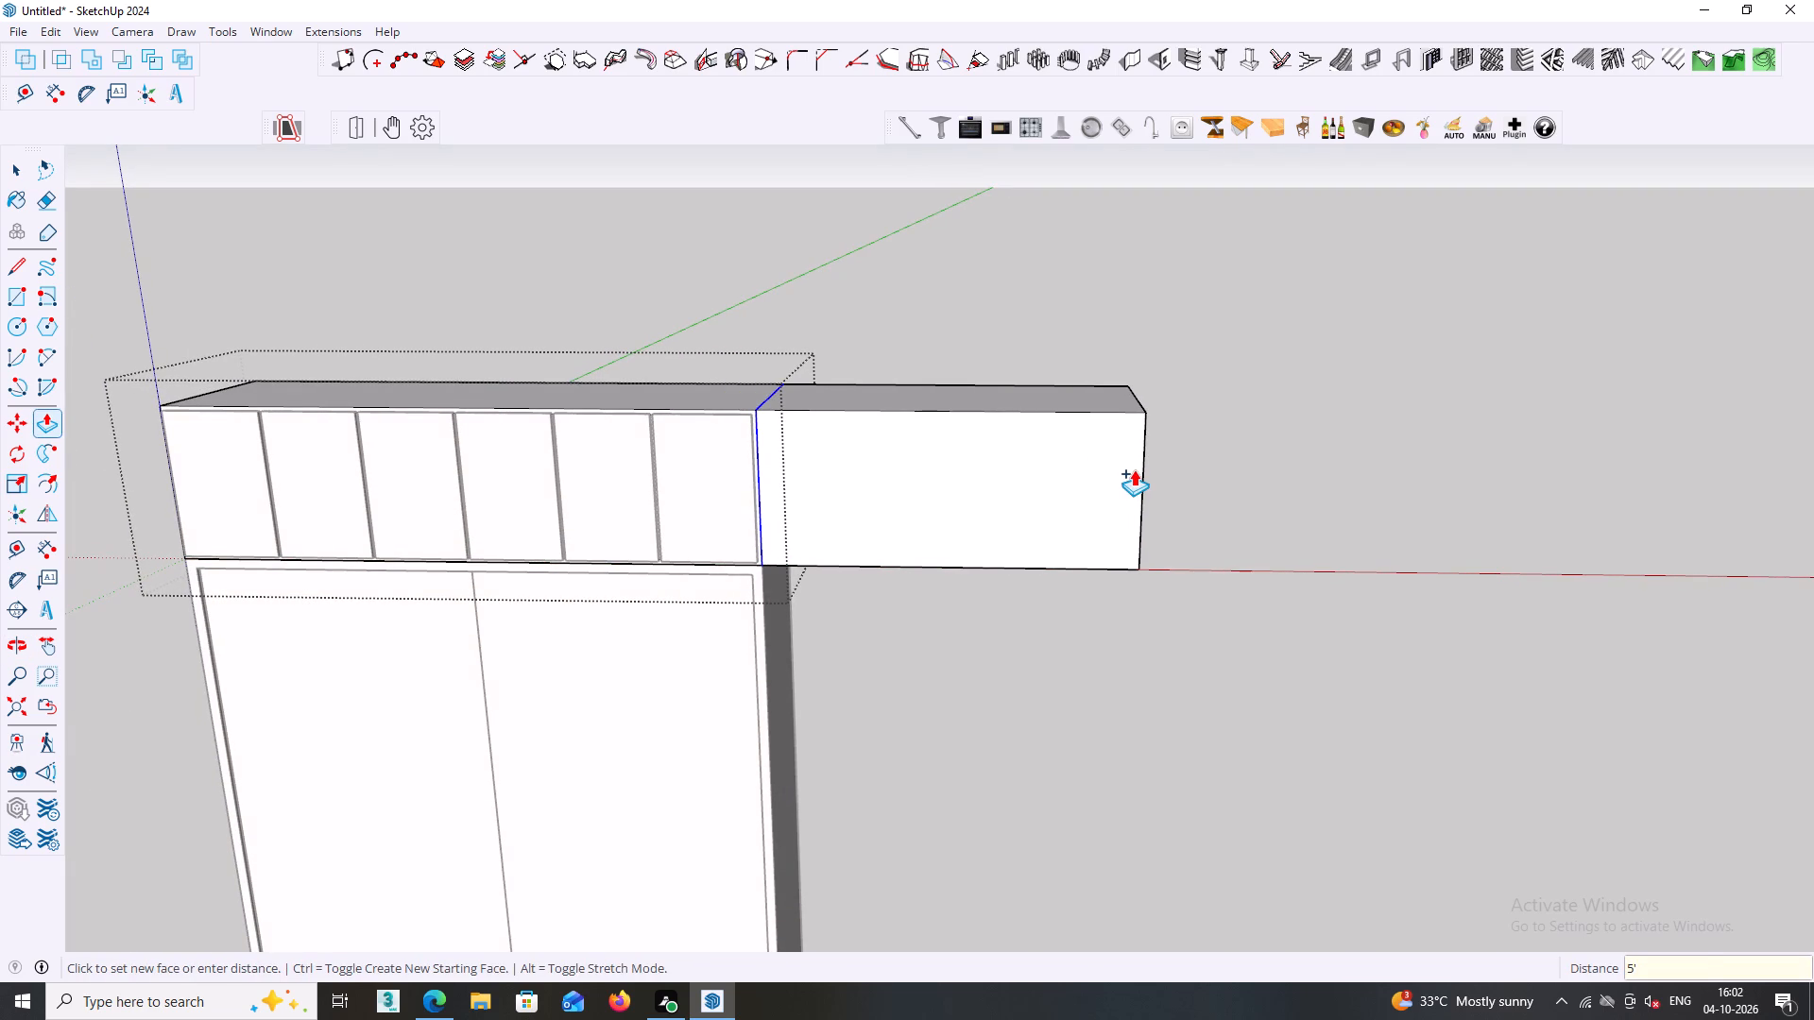
key(Return)
key(space)
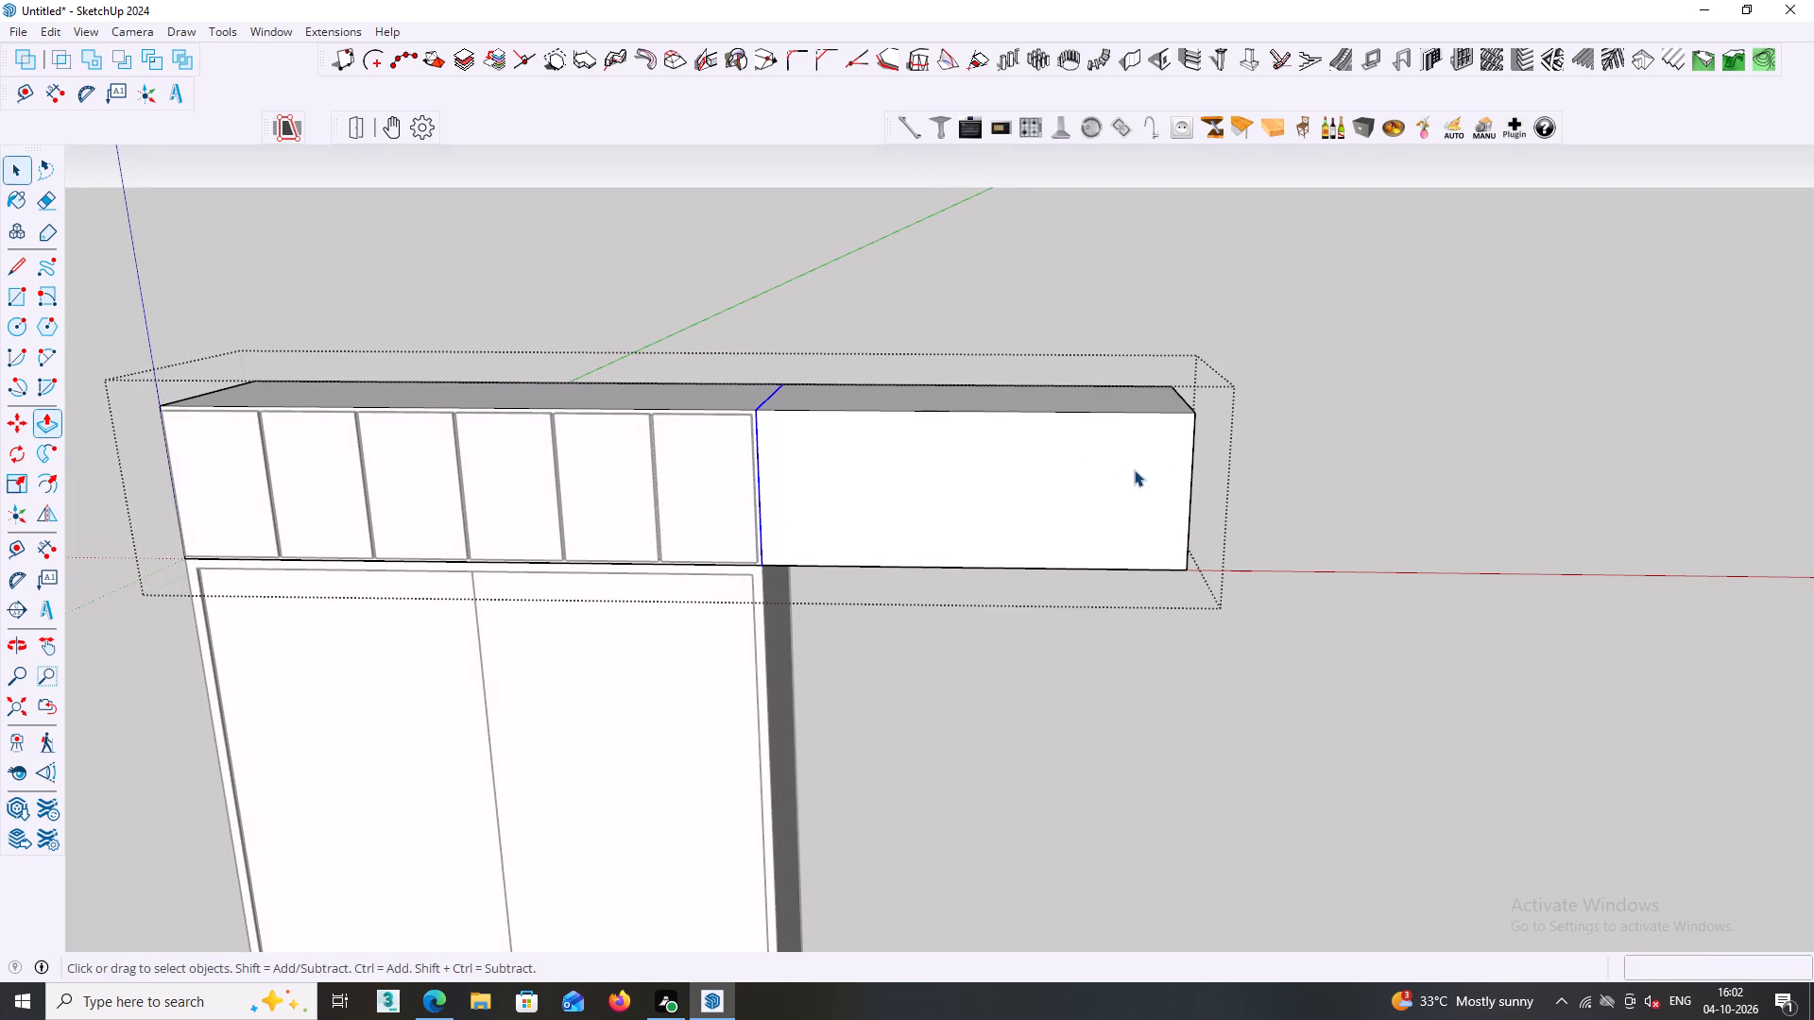
middle_drag(1120, 486, 1103, 620)
click(1243, 569)
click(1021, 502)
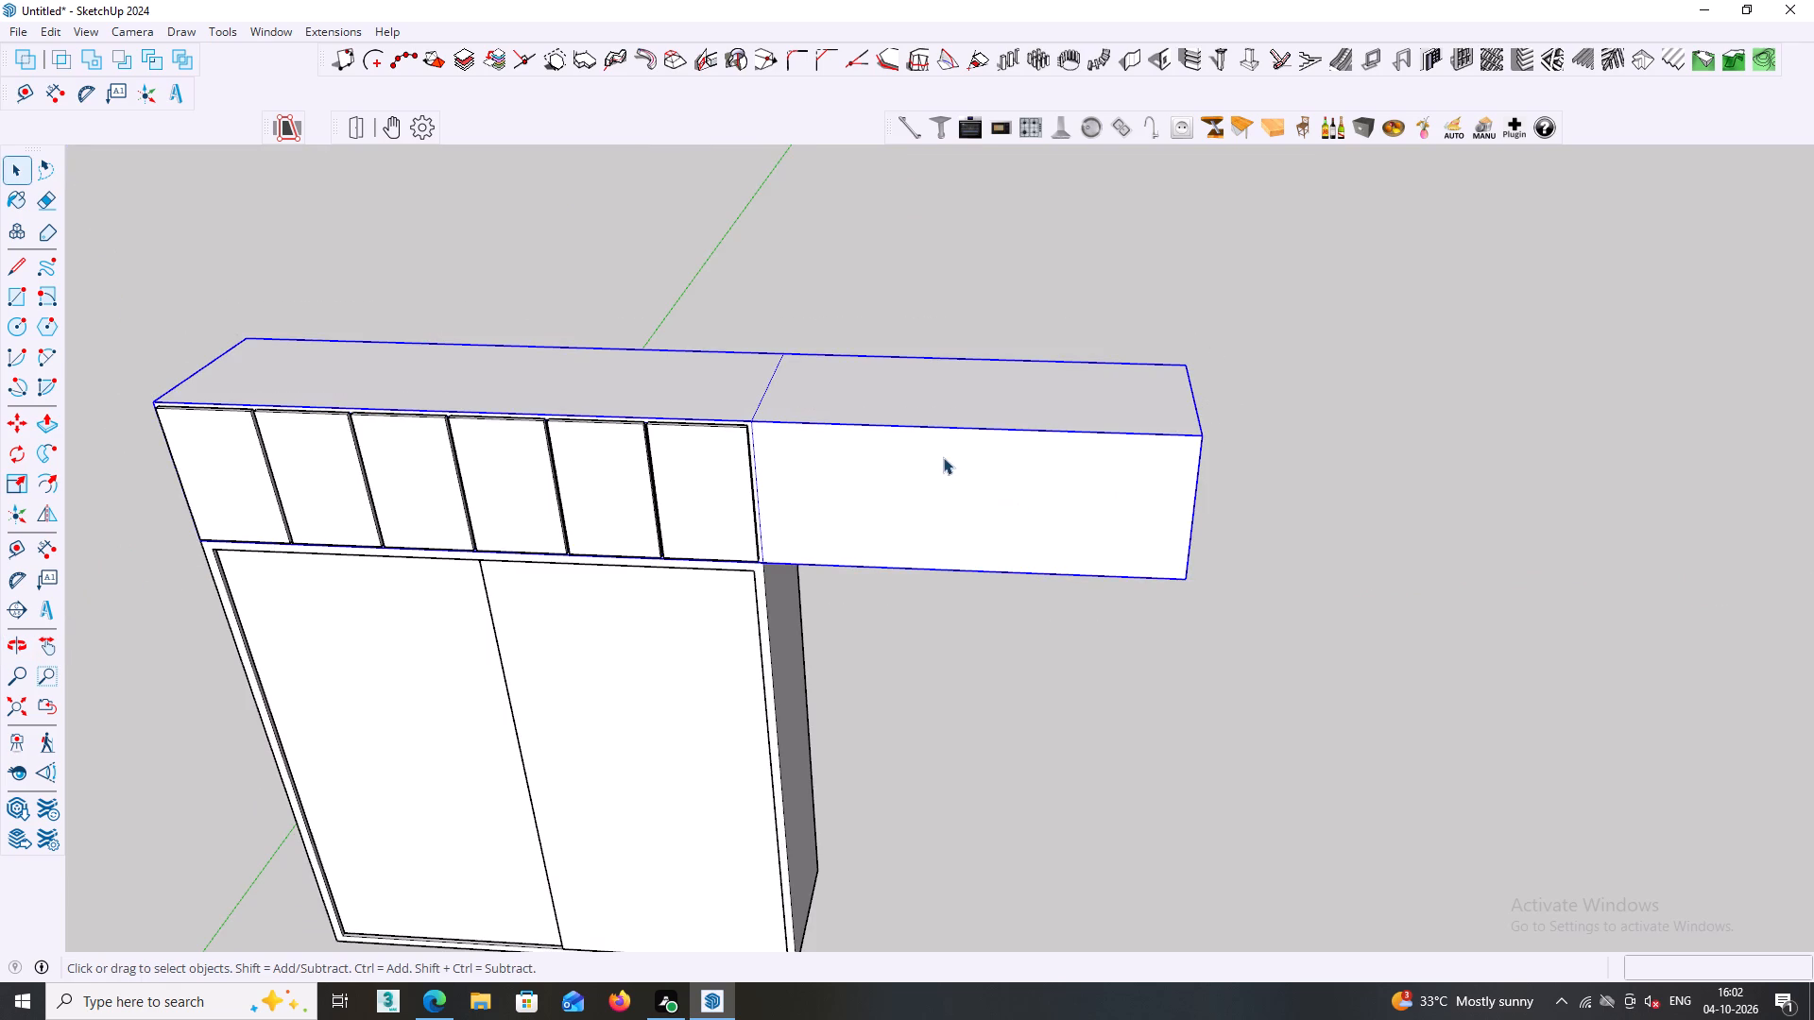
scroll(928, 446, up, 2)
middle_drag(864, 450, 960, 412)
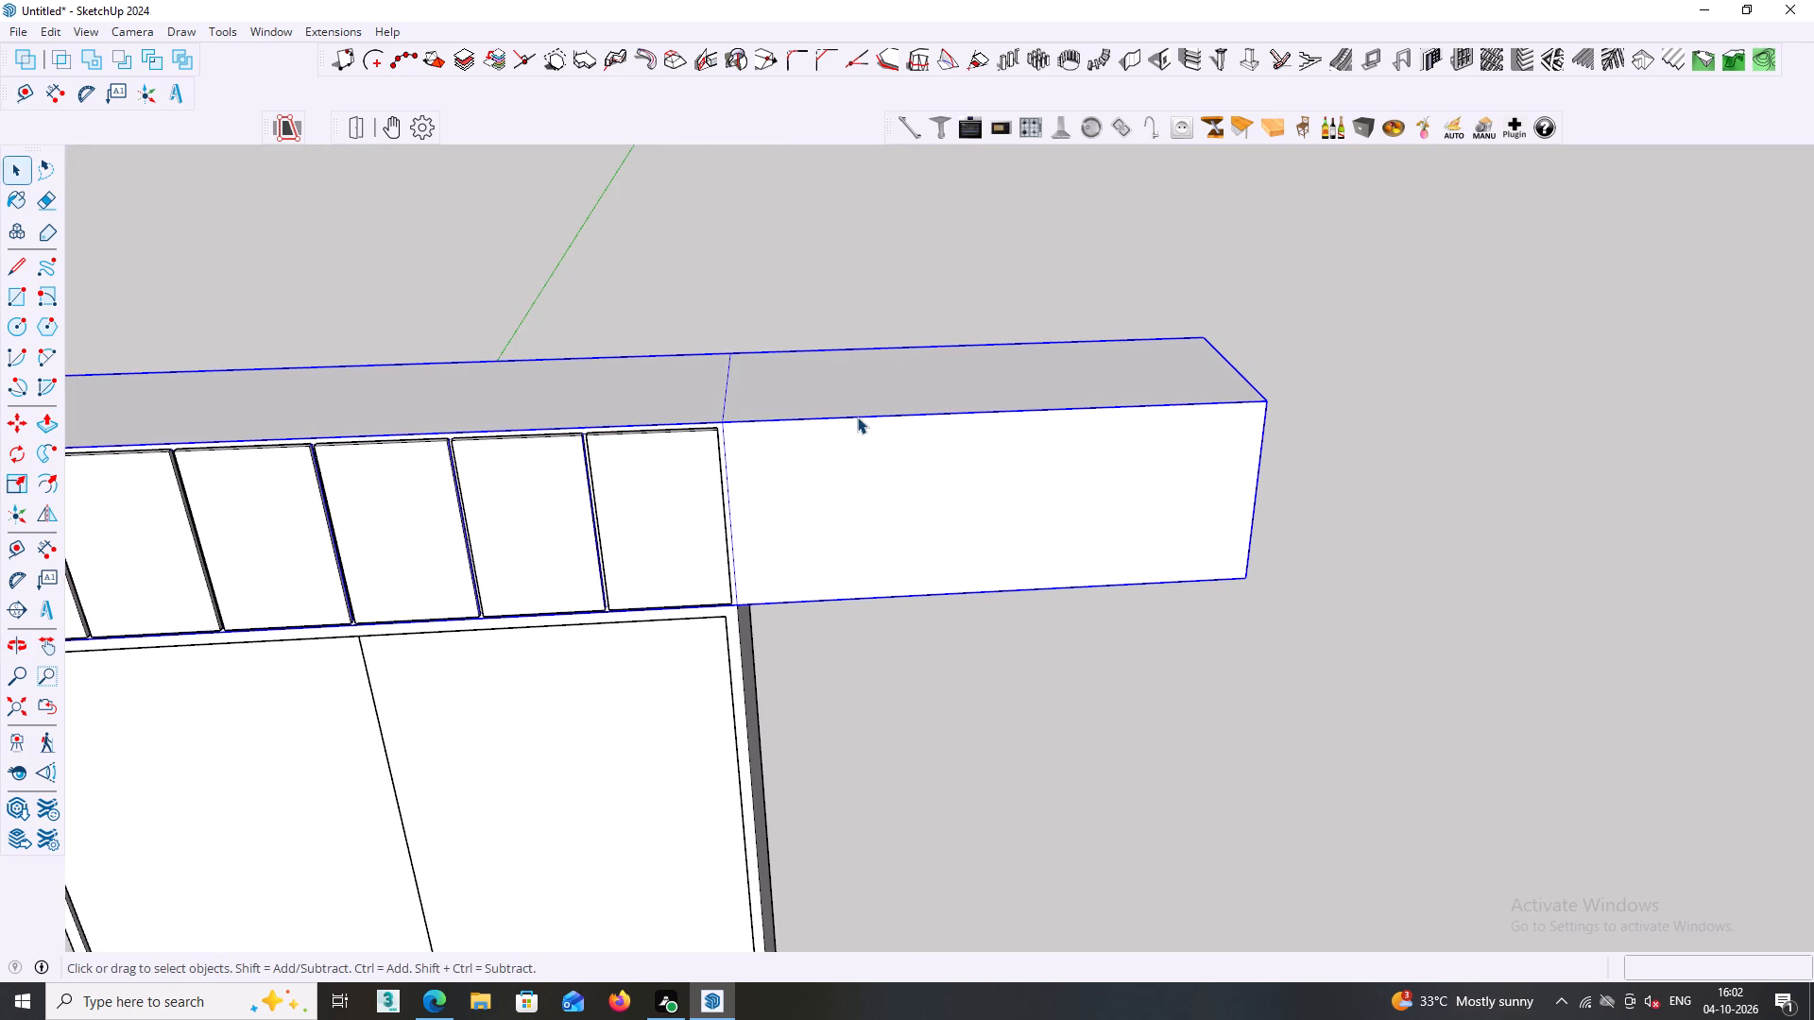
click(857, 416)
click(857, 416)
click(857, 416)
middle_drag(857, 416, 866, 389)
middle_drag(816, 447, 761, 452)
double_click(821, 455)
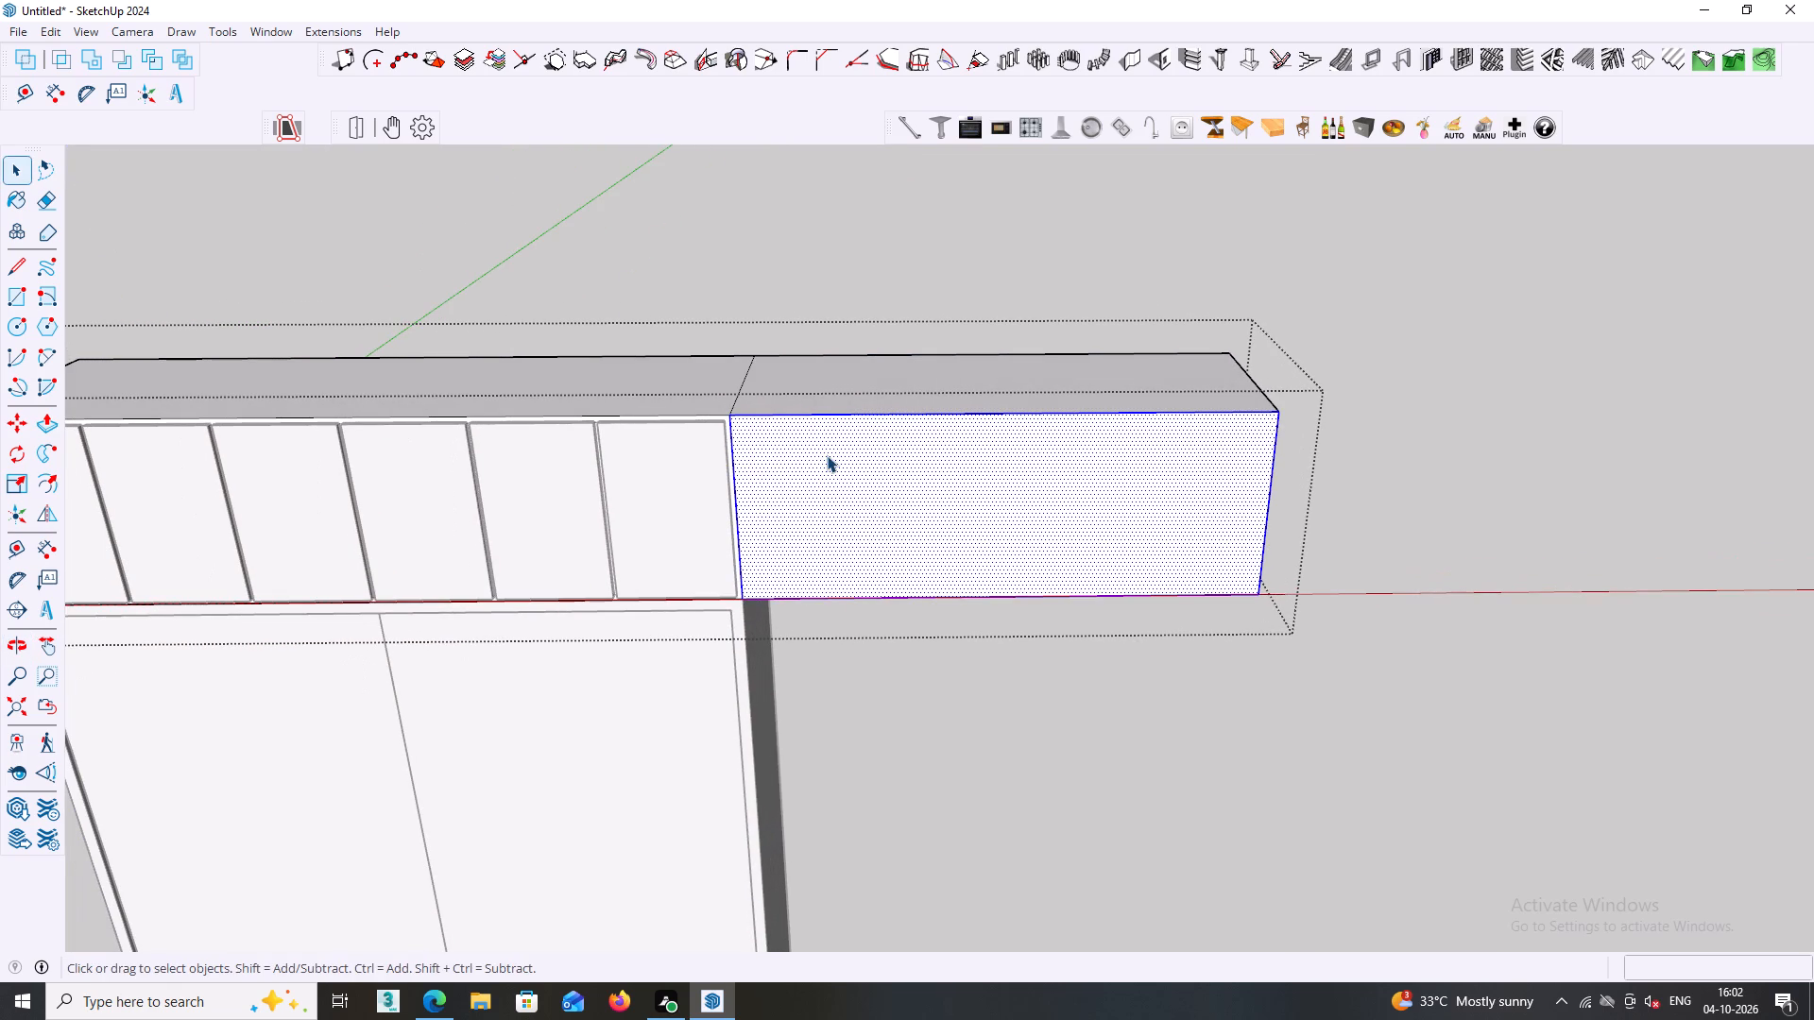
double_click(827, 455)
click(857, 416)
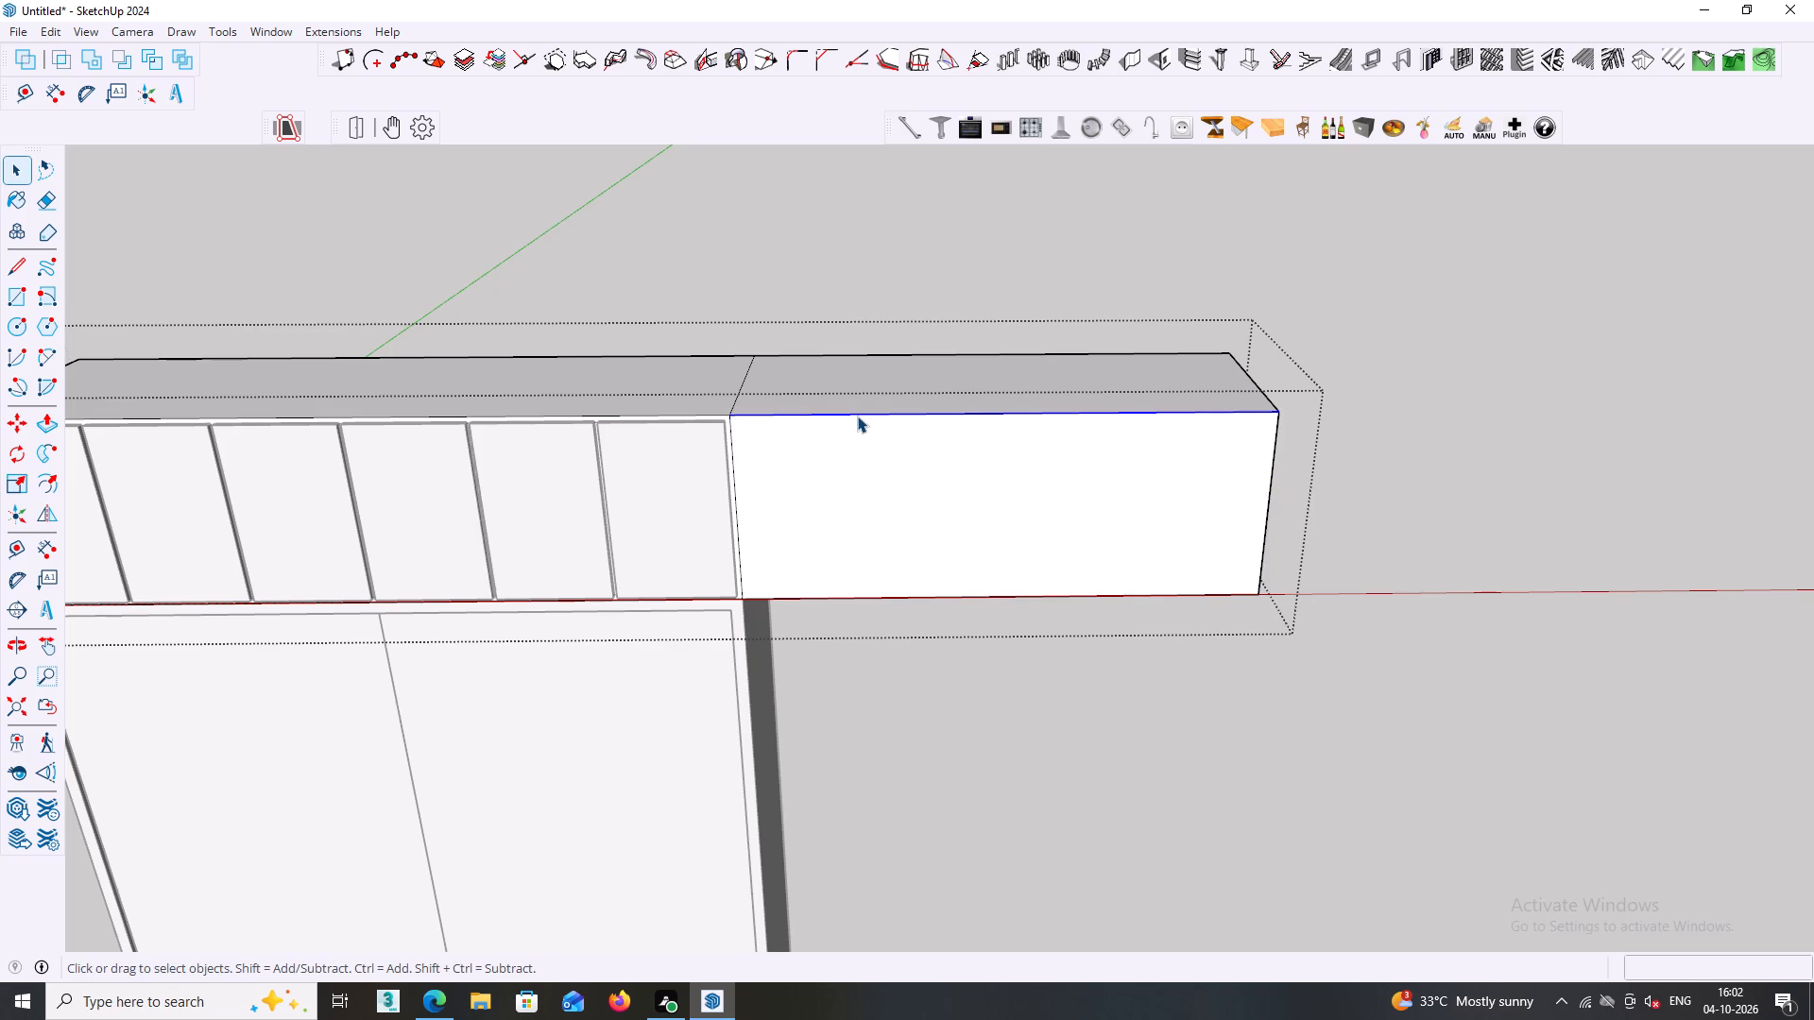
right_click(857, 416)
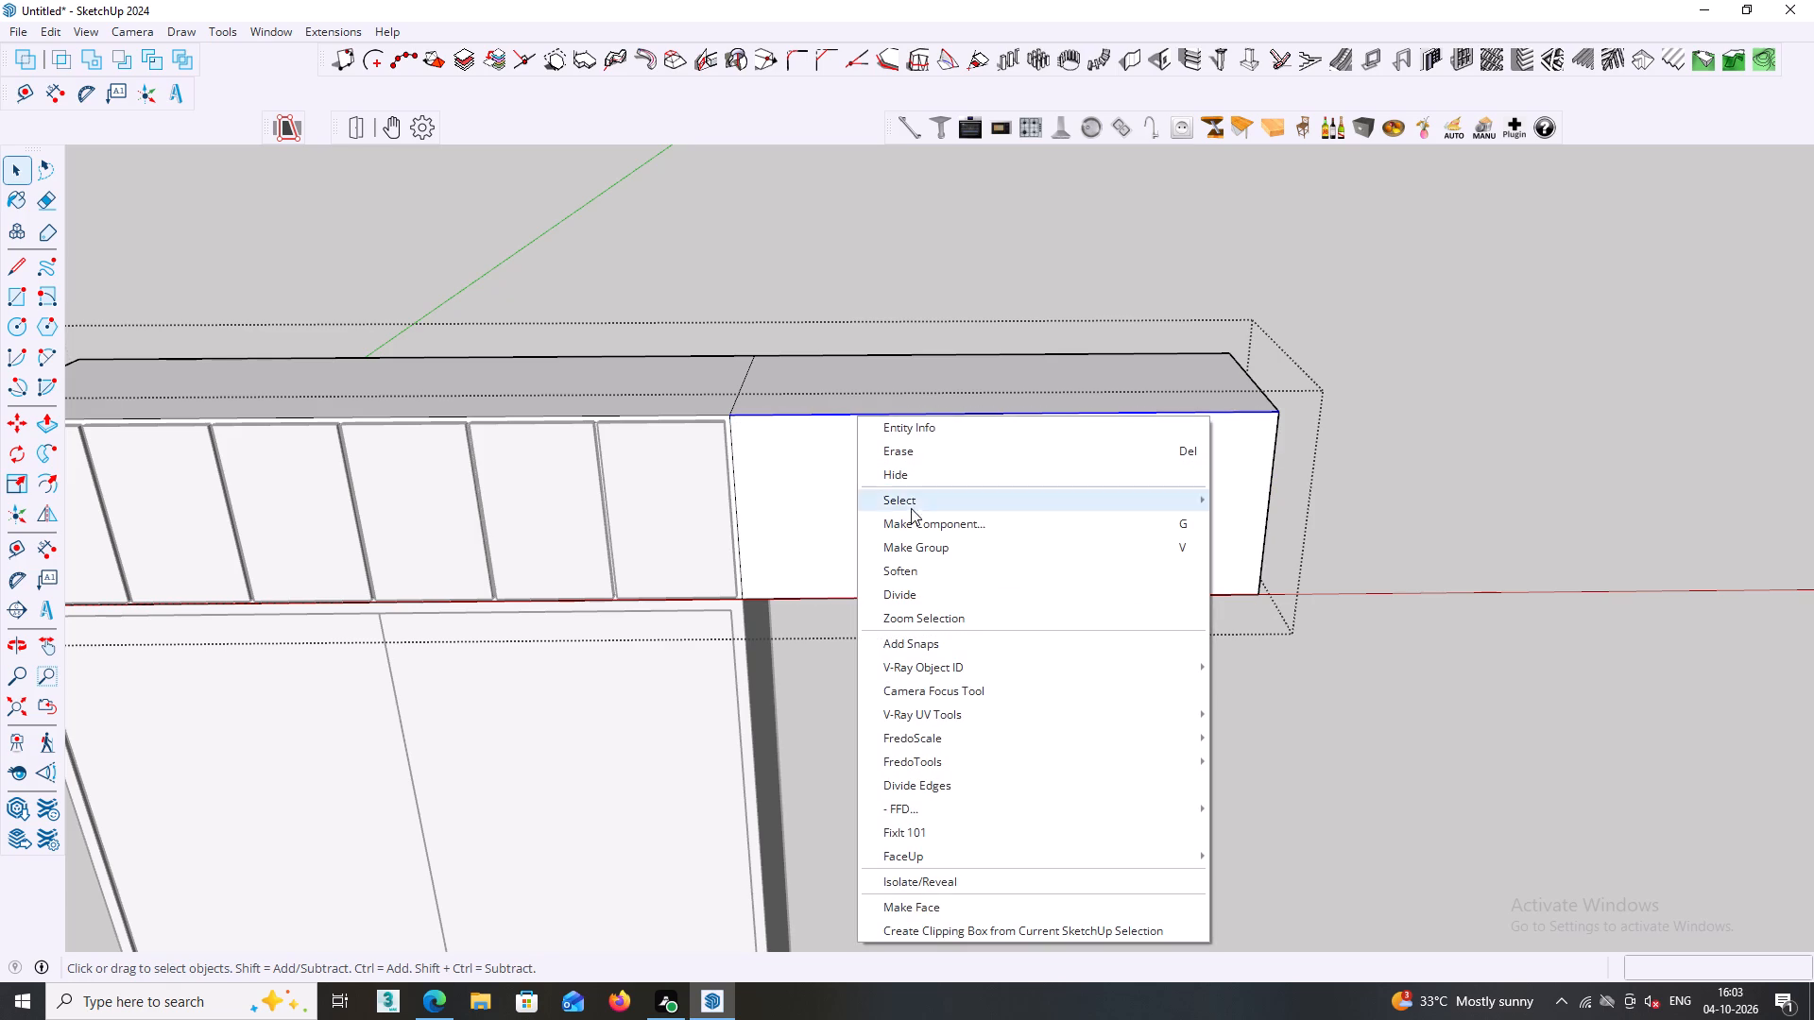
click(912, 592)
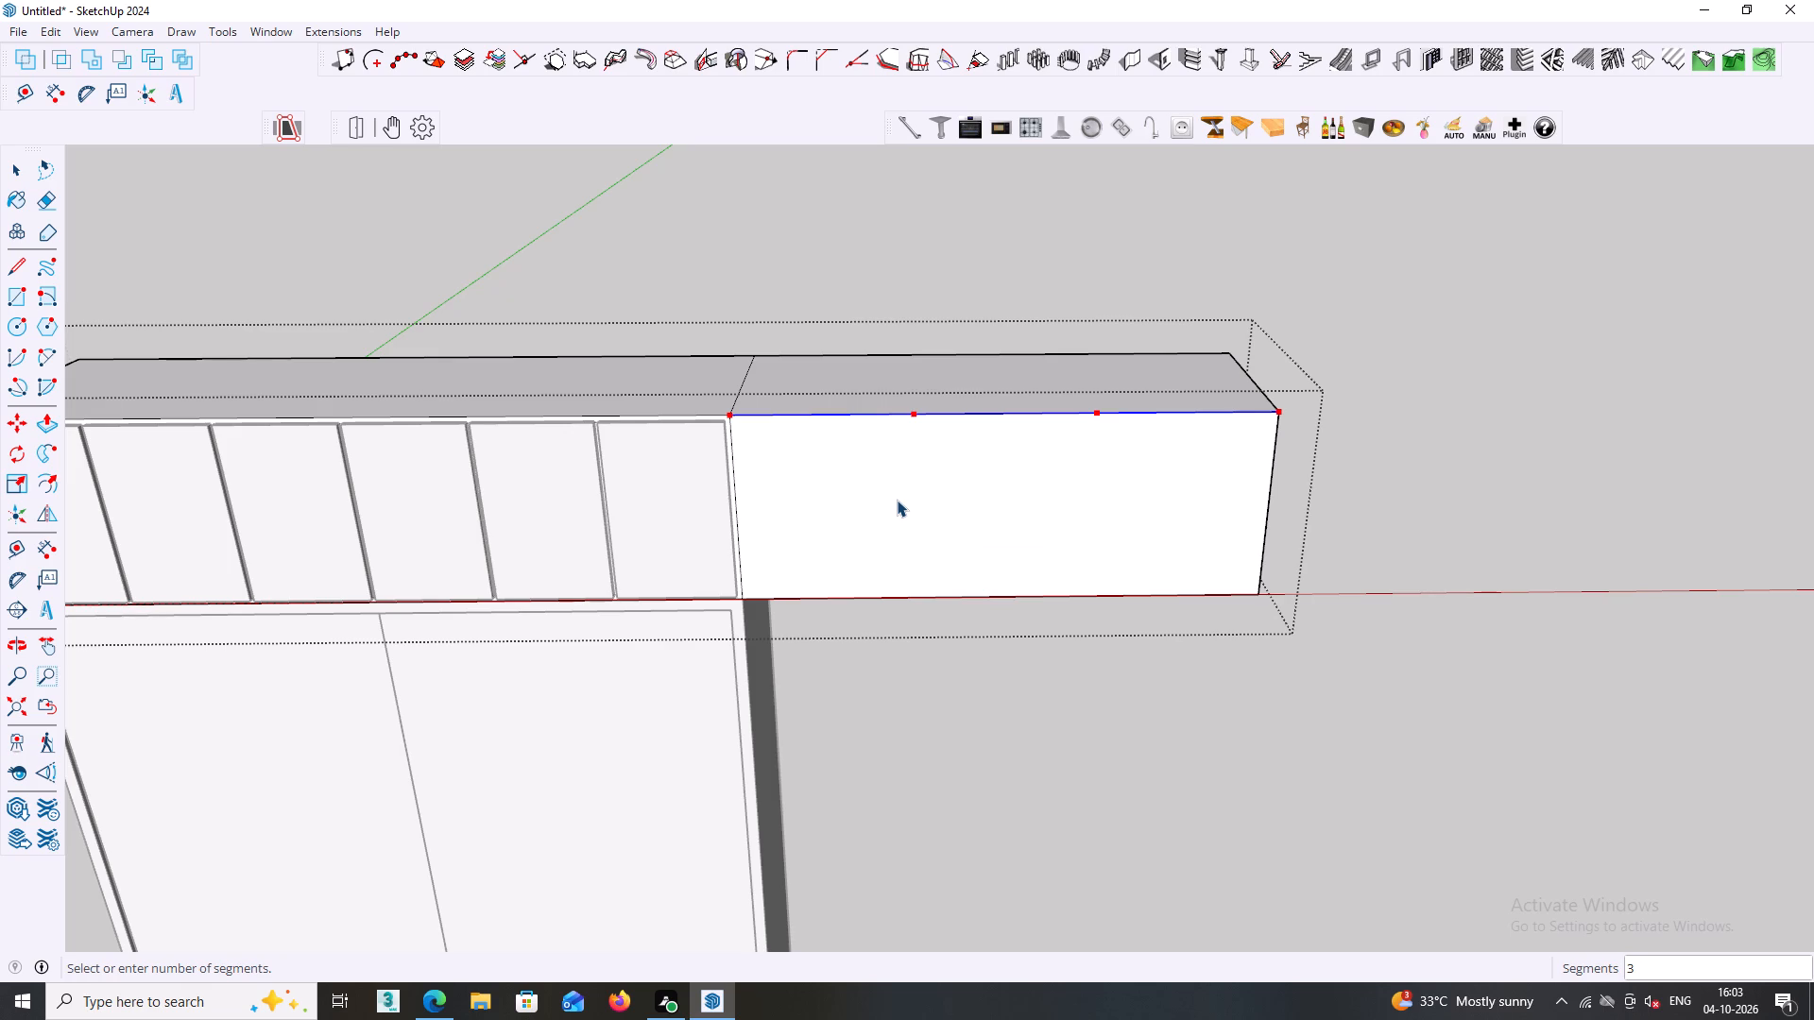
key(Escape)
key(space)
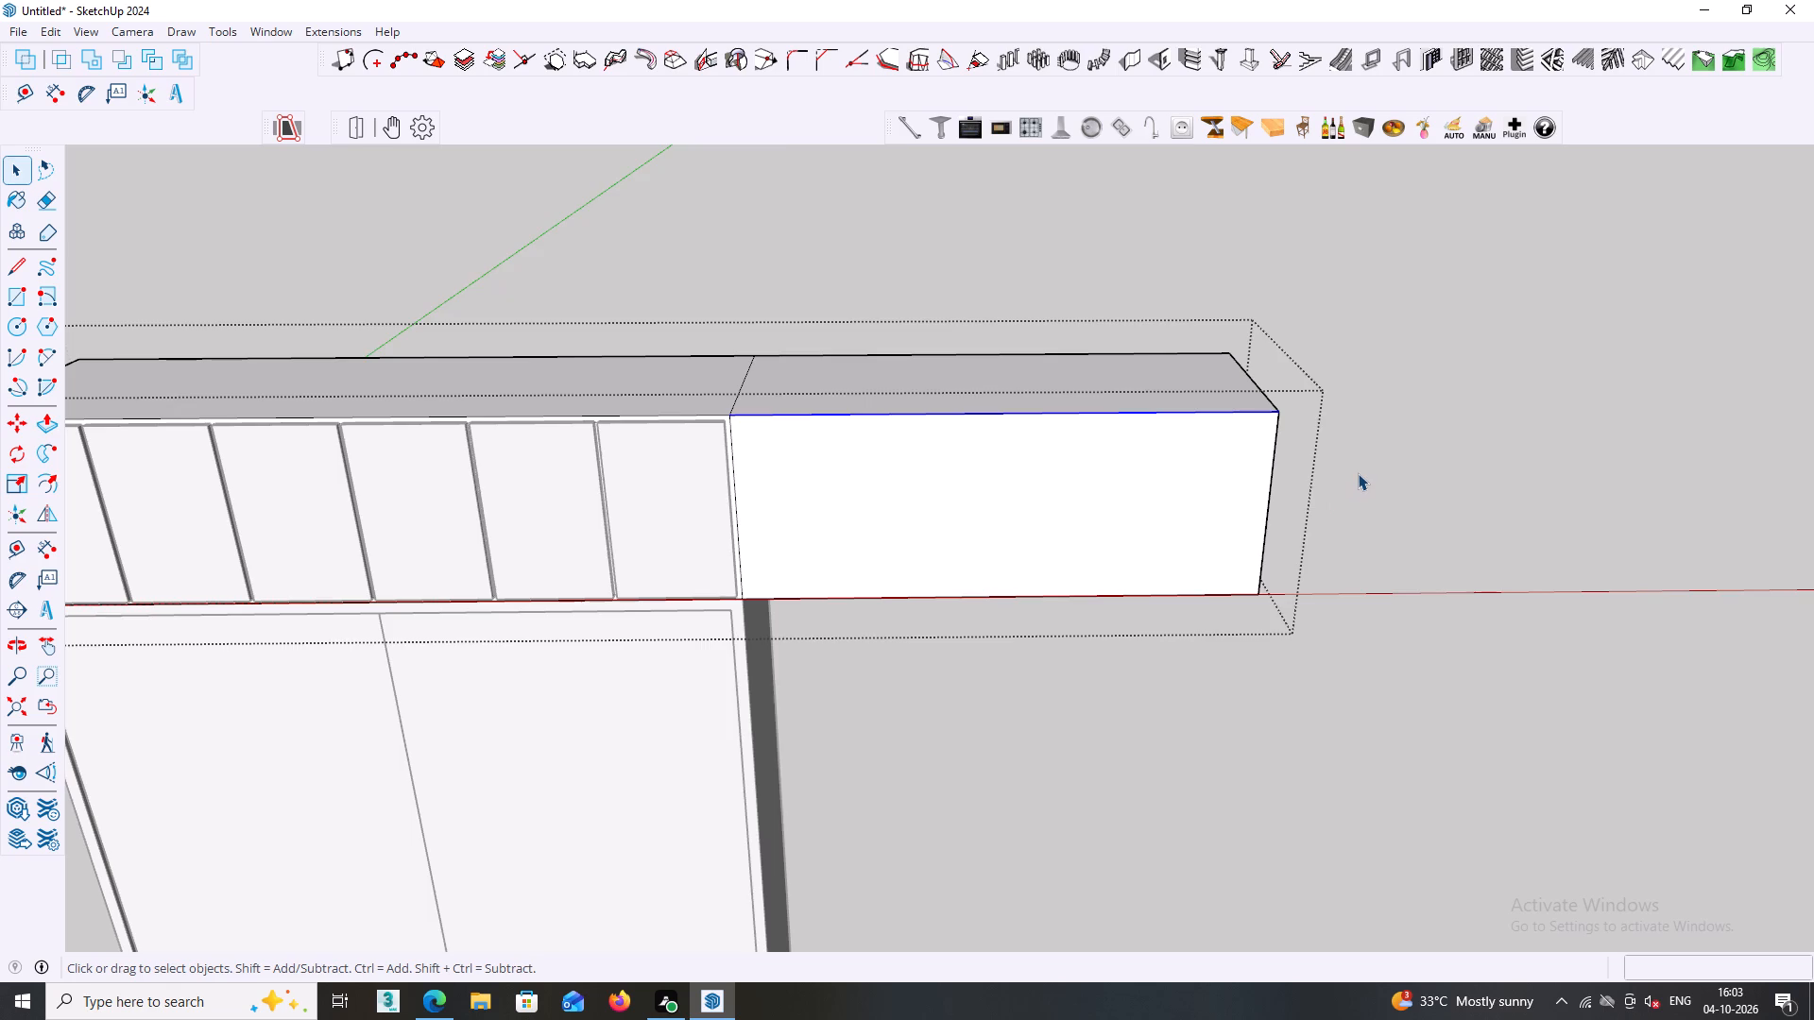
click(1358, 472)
Place a vertical guide on the extension's front face, 50 mm in from its outer end edge.
scroll(1292, 426, up, 1)
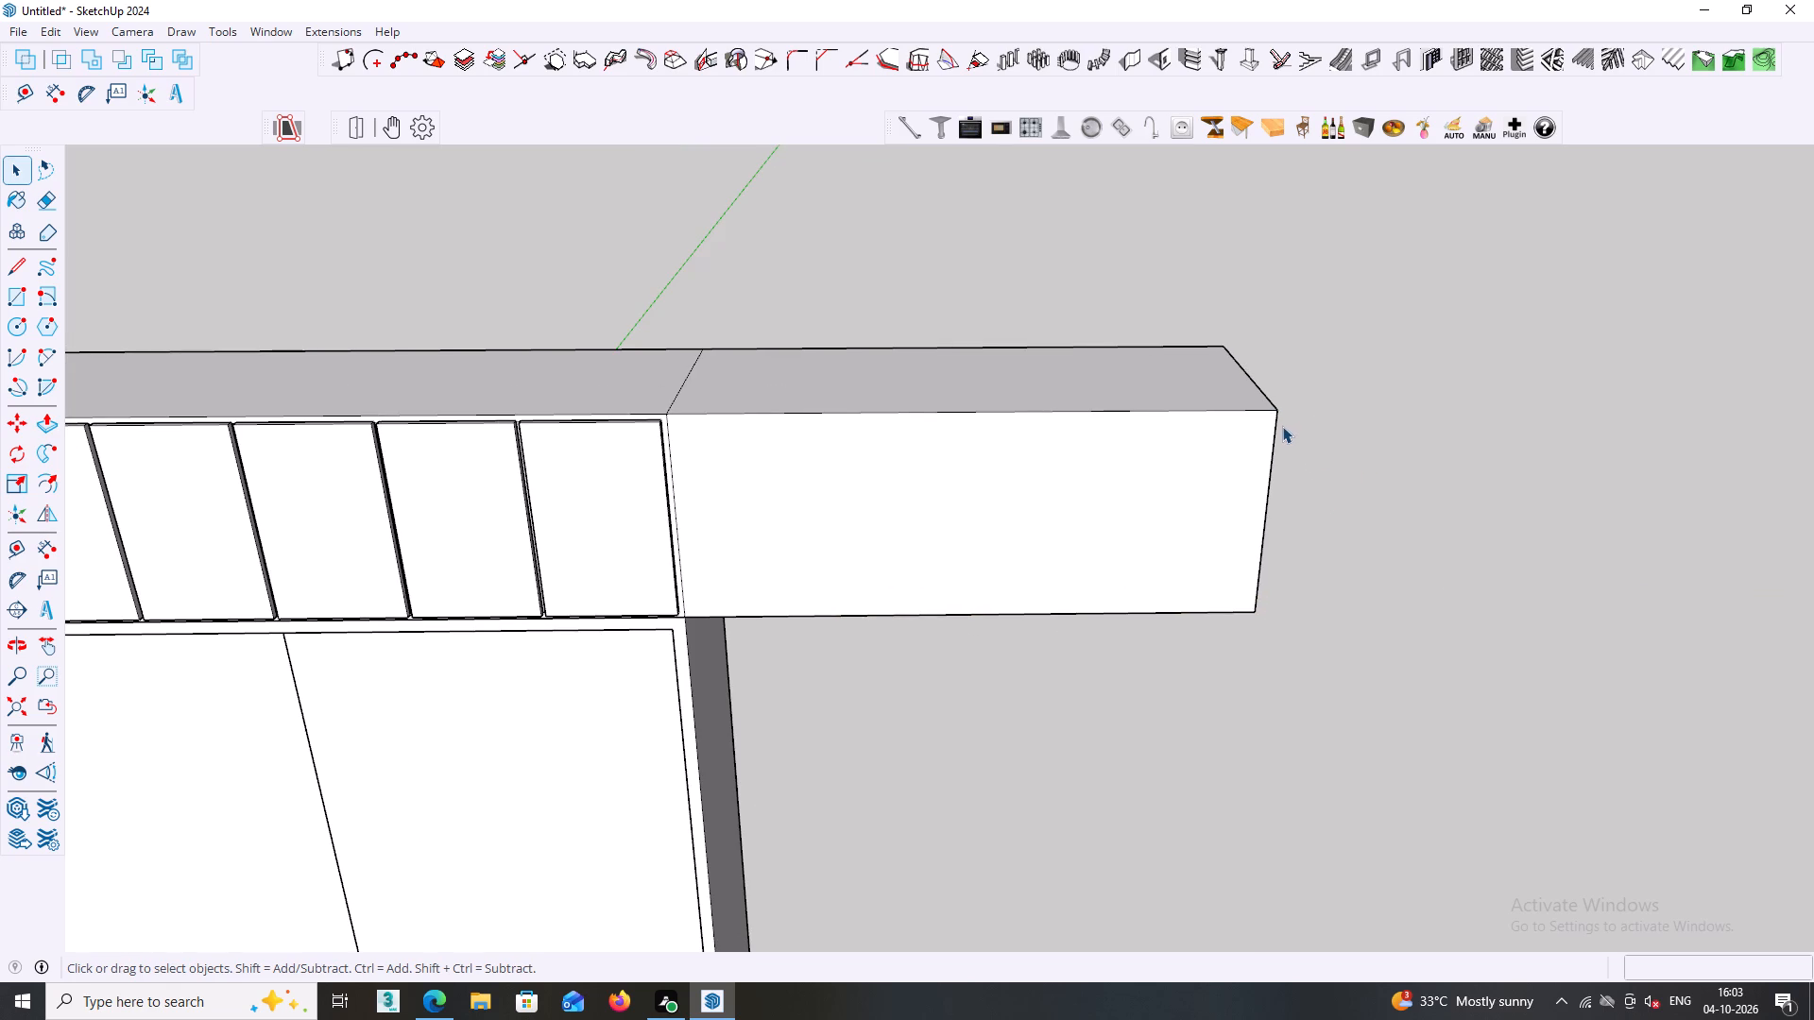
key(t)
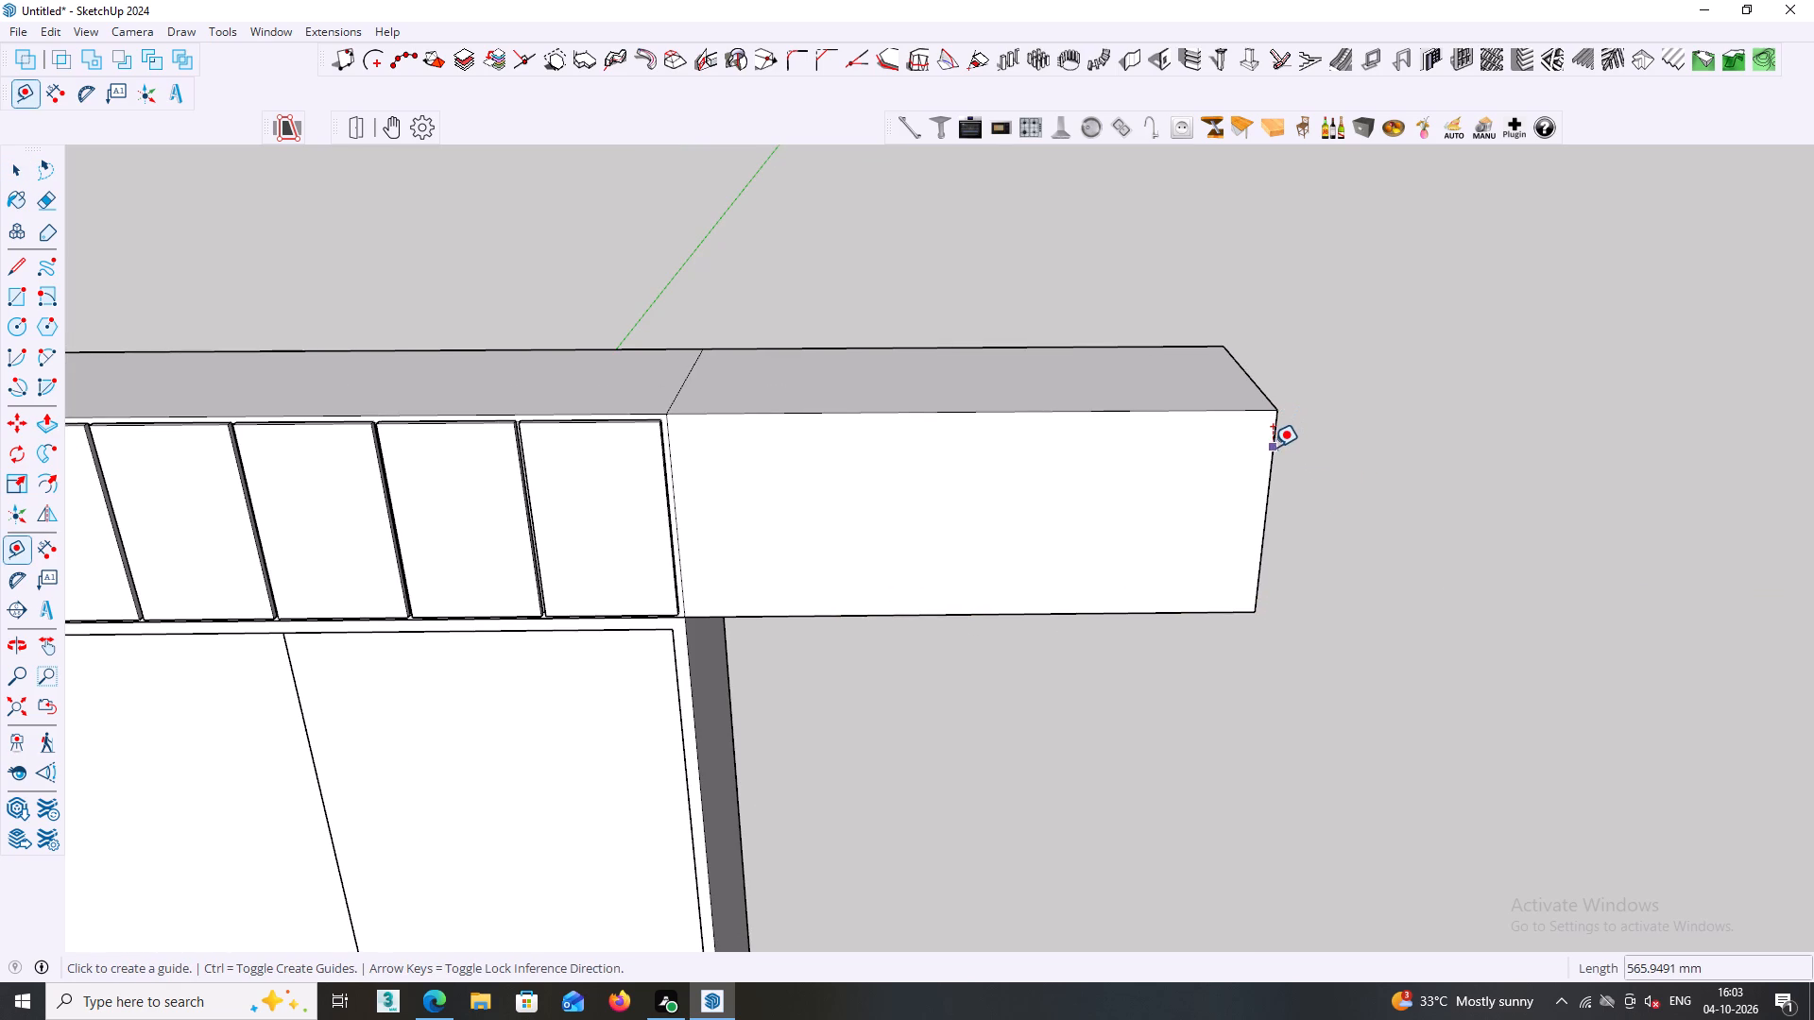
click(1270, 450)
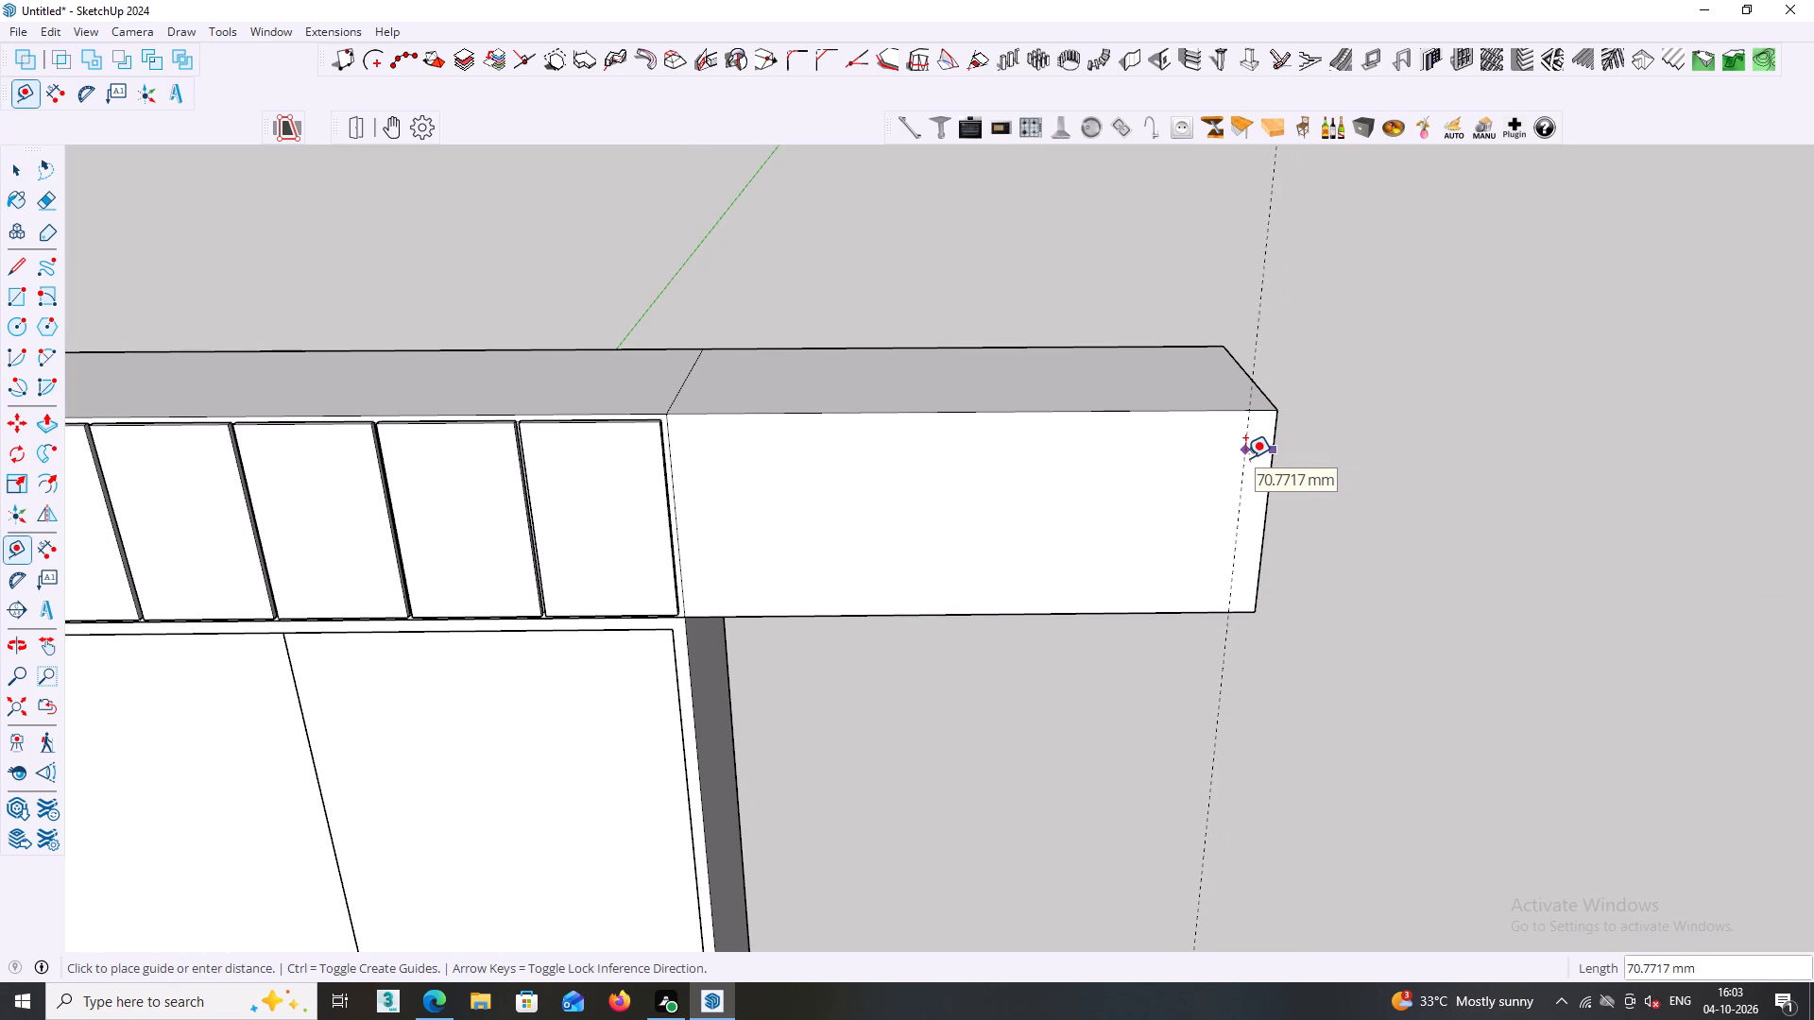
text(50)
key(Return)
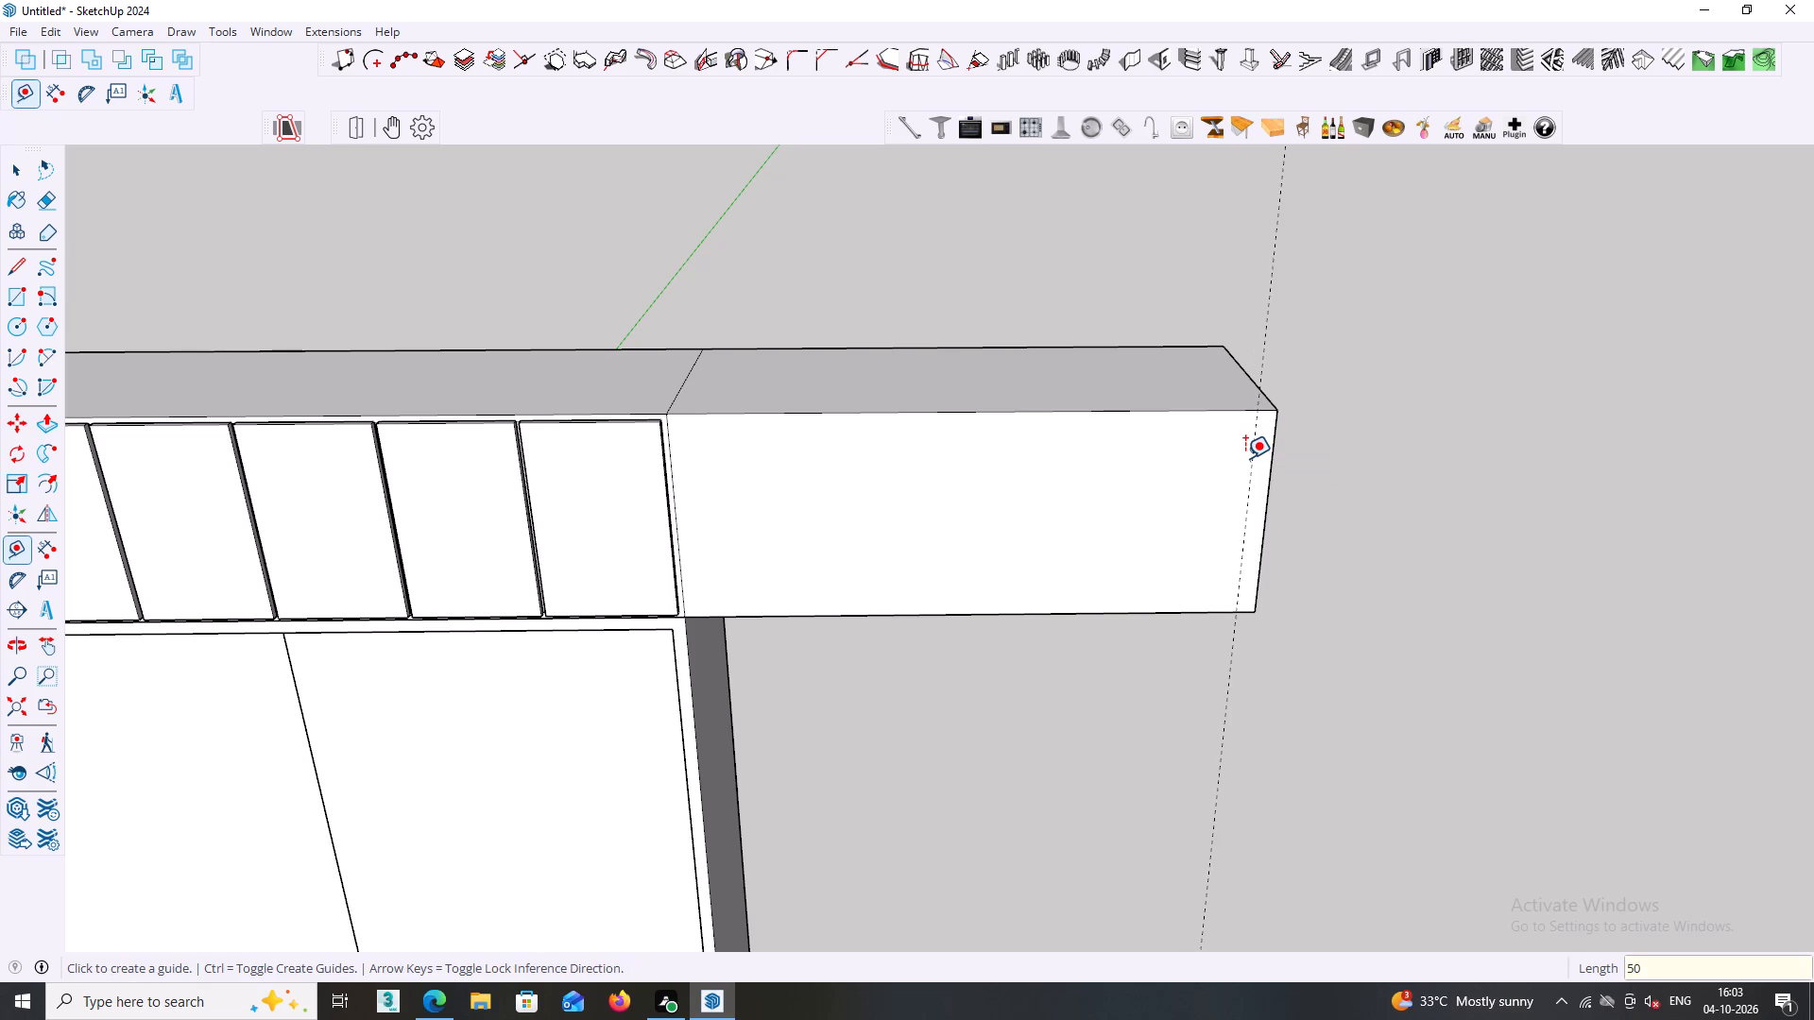
key(Escape)
key(Escape)
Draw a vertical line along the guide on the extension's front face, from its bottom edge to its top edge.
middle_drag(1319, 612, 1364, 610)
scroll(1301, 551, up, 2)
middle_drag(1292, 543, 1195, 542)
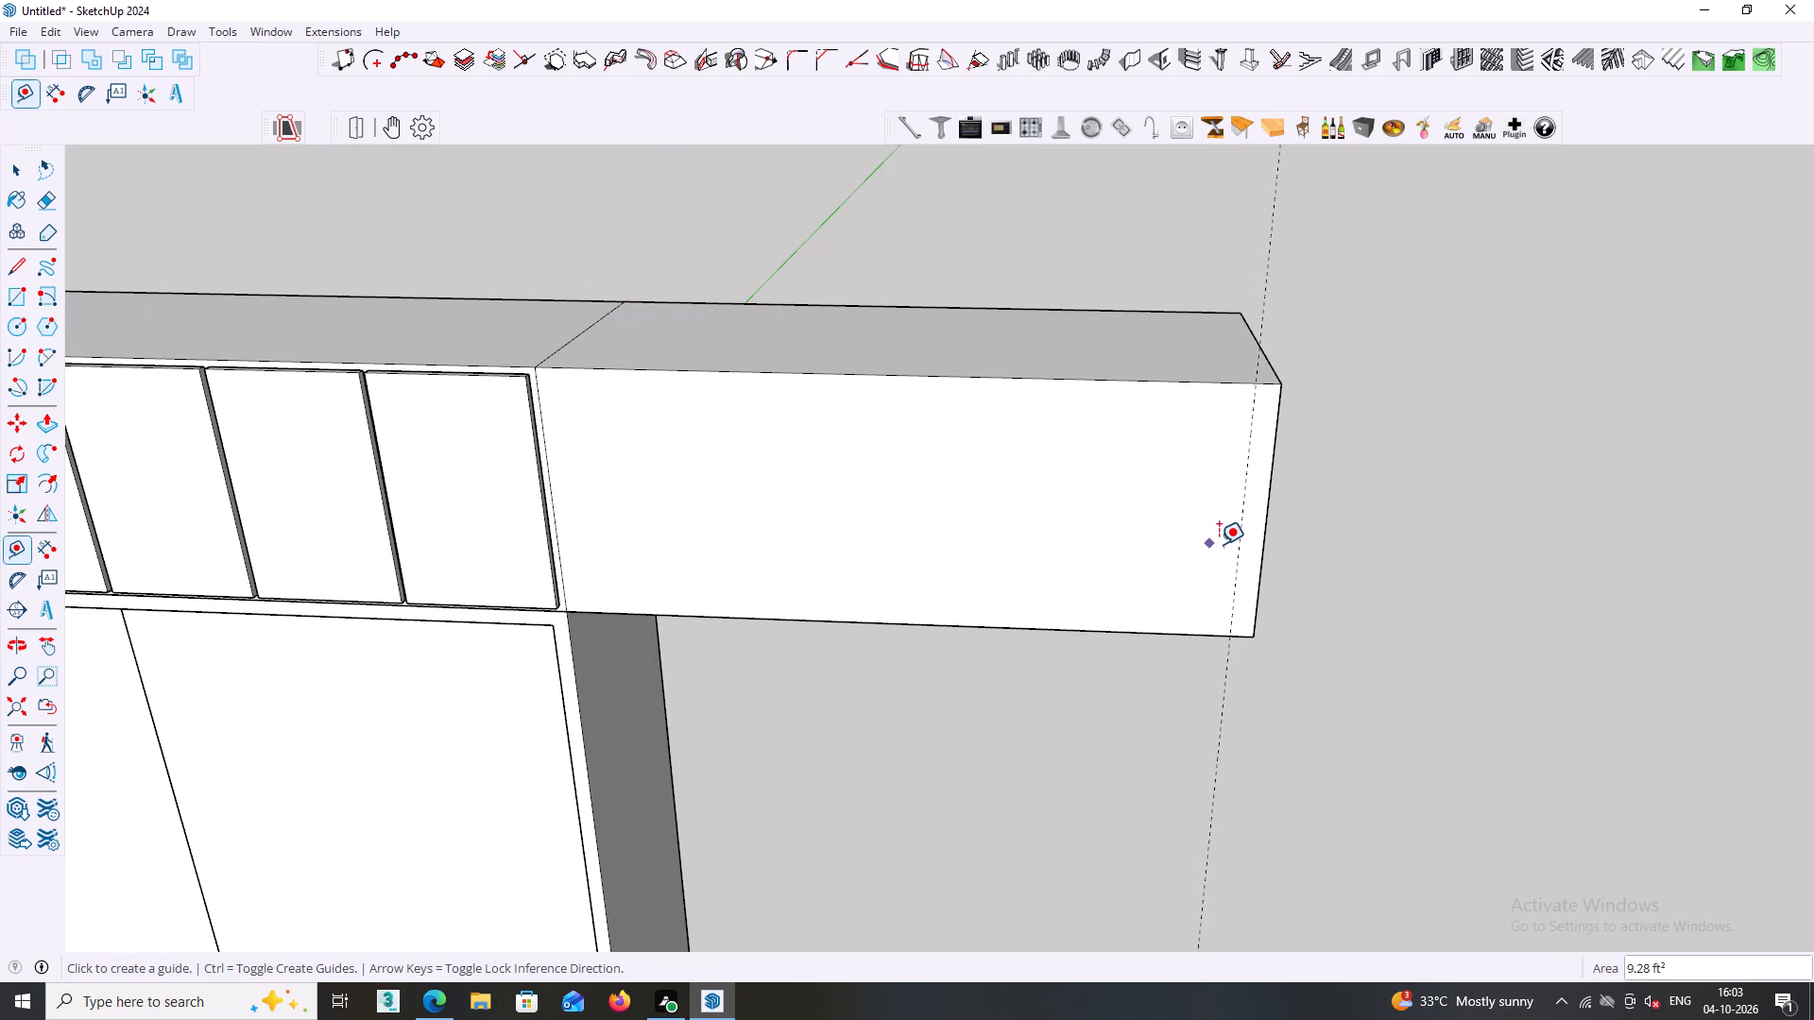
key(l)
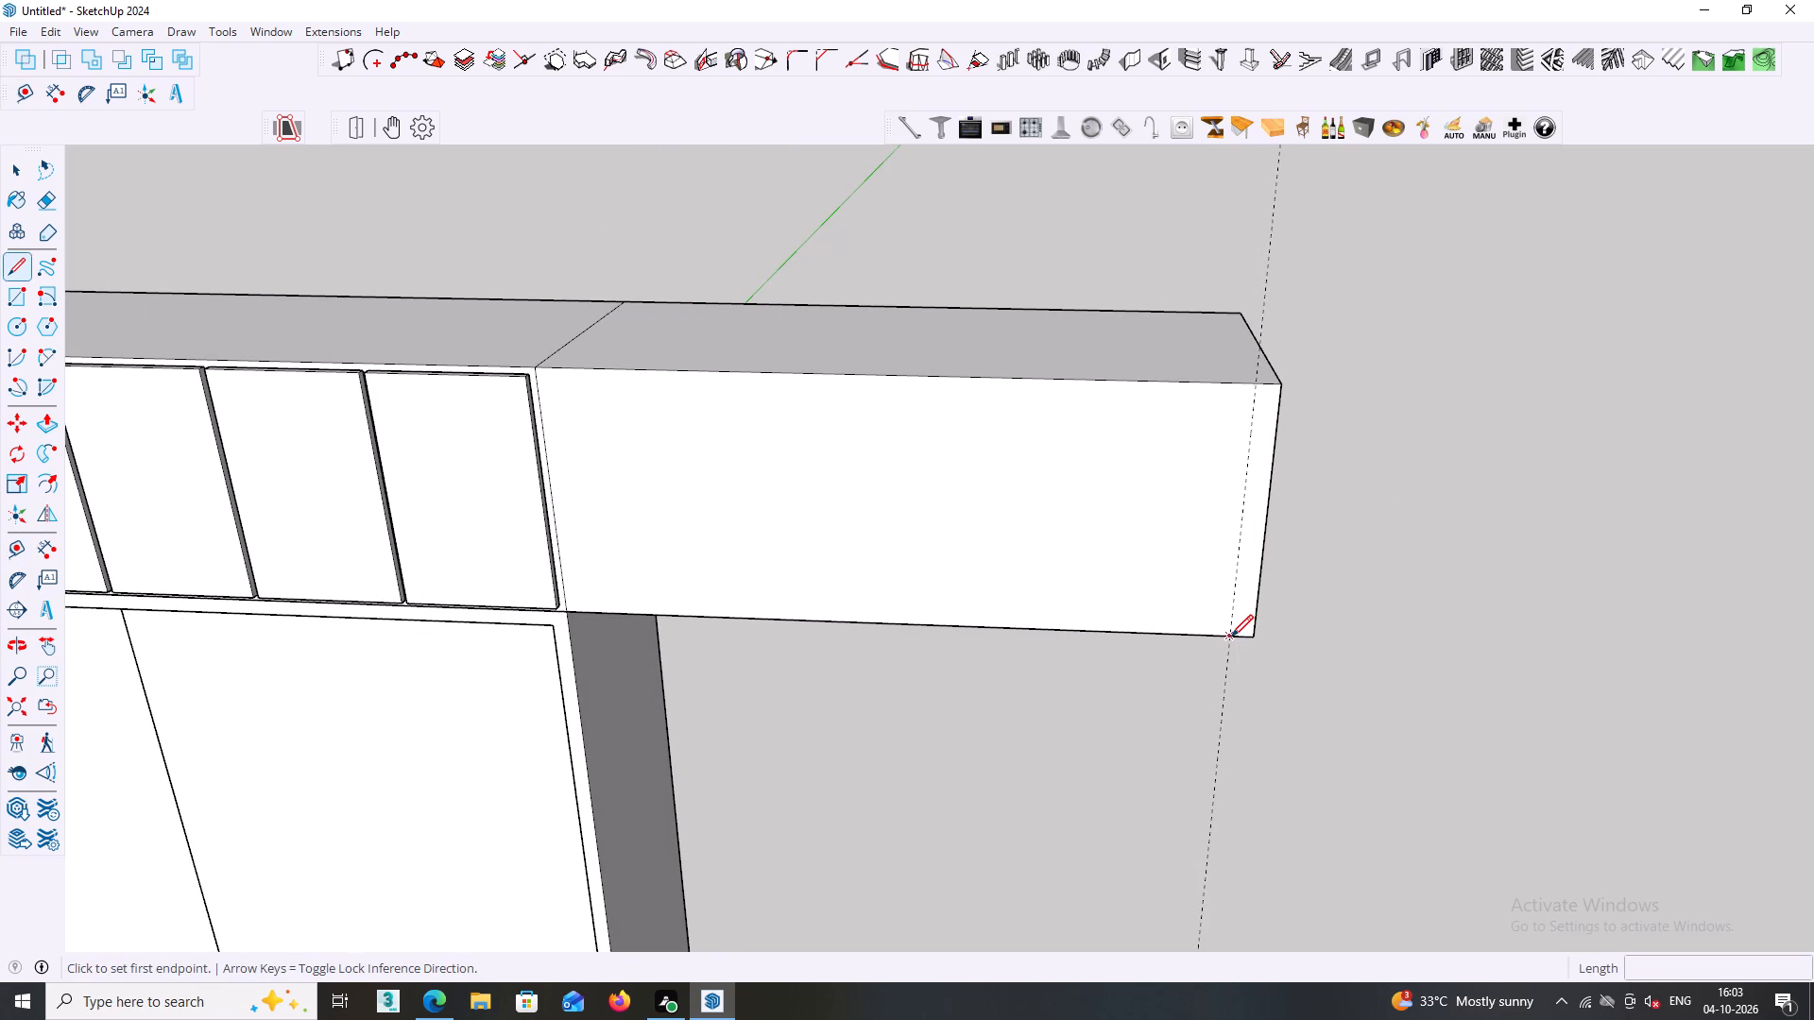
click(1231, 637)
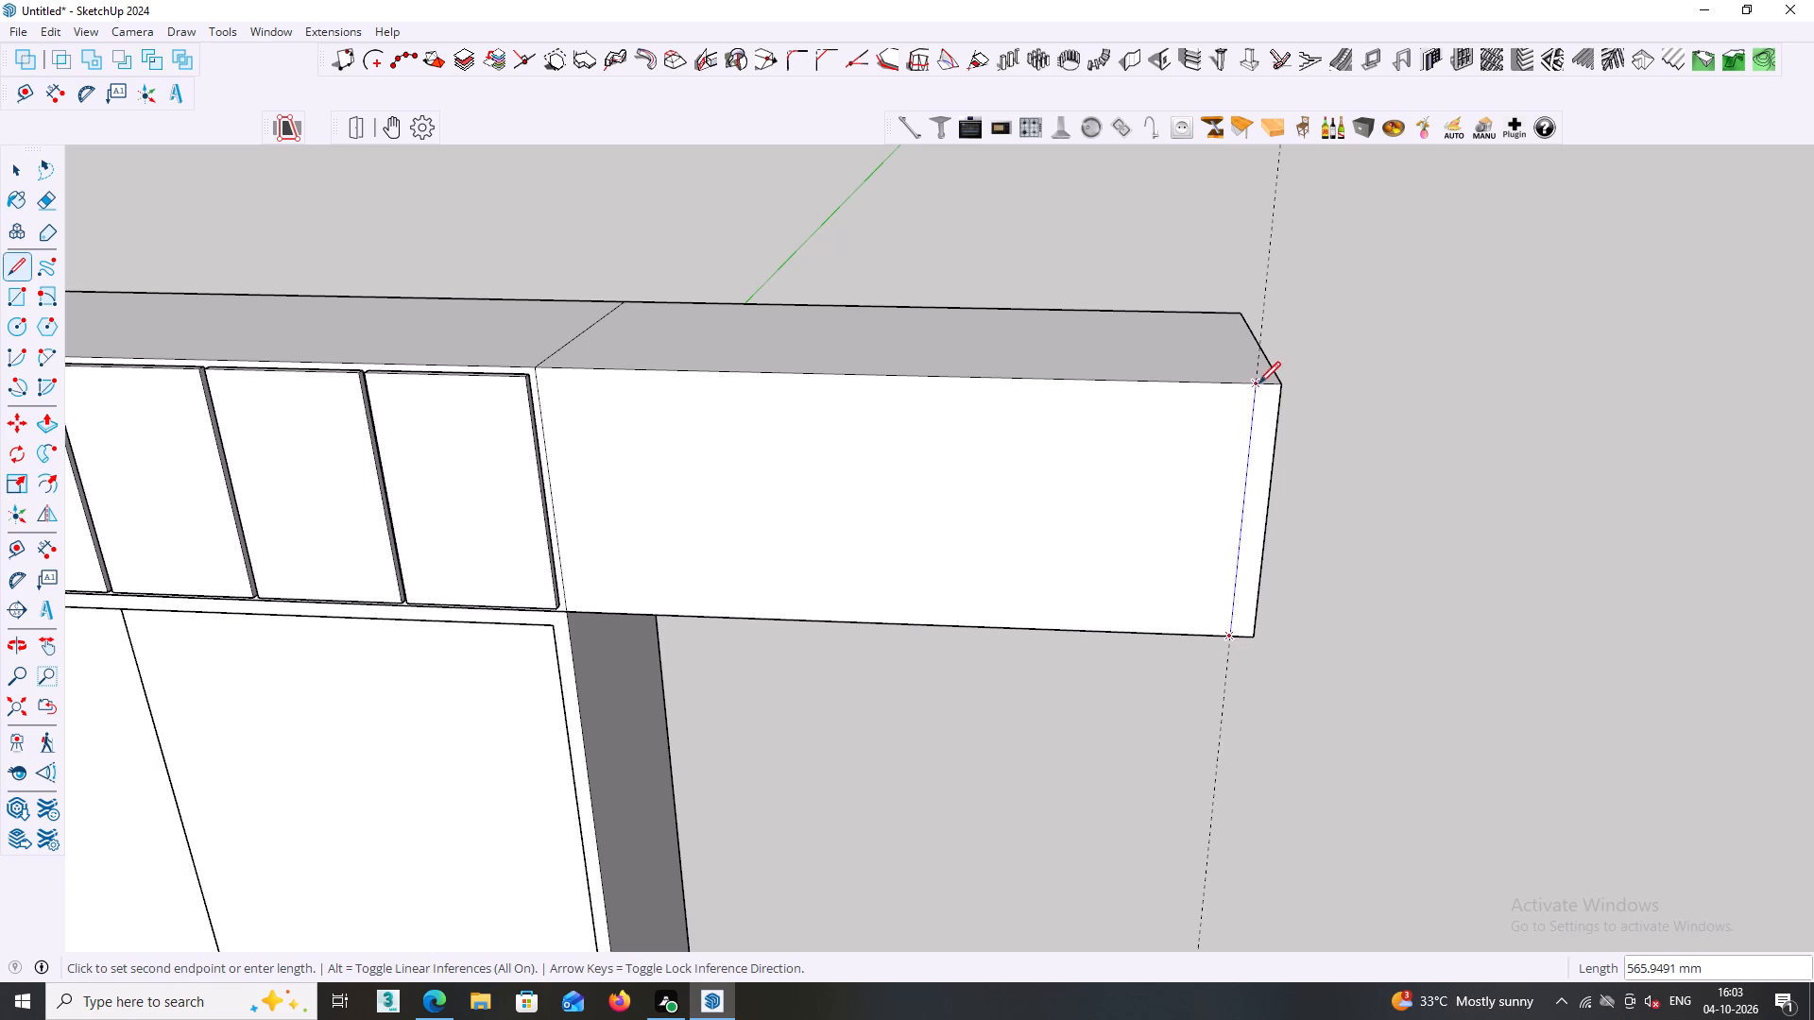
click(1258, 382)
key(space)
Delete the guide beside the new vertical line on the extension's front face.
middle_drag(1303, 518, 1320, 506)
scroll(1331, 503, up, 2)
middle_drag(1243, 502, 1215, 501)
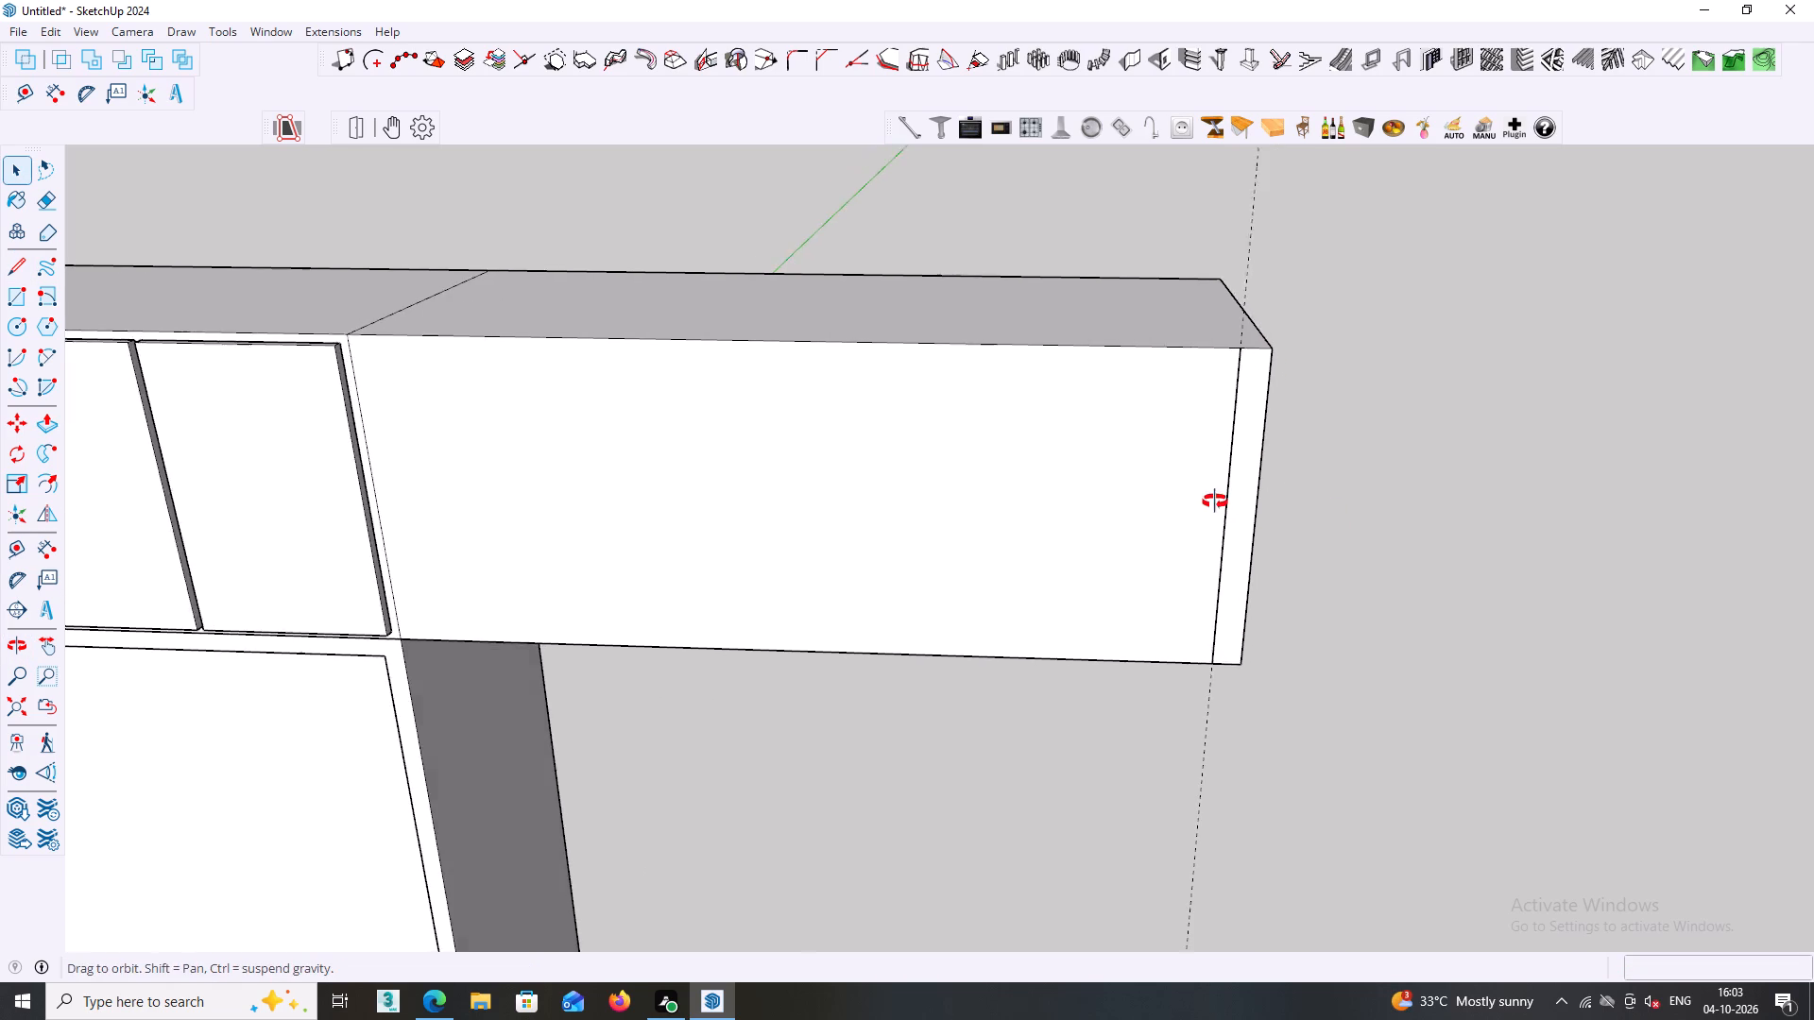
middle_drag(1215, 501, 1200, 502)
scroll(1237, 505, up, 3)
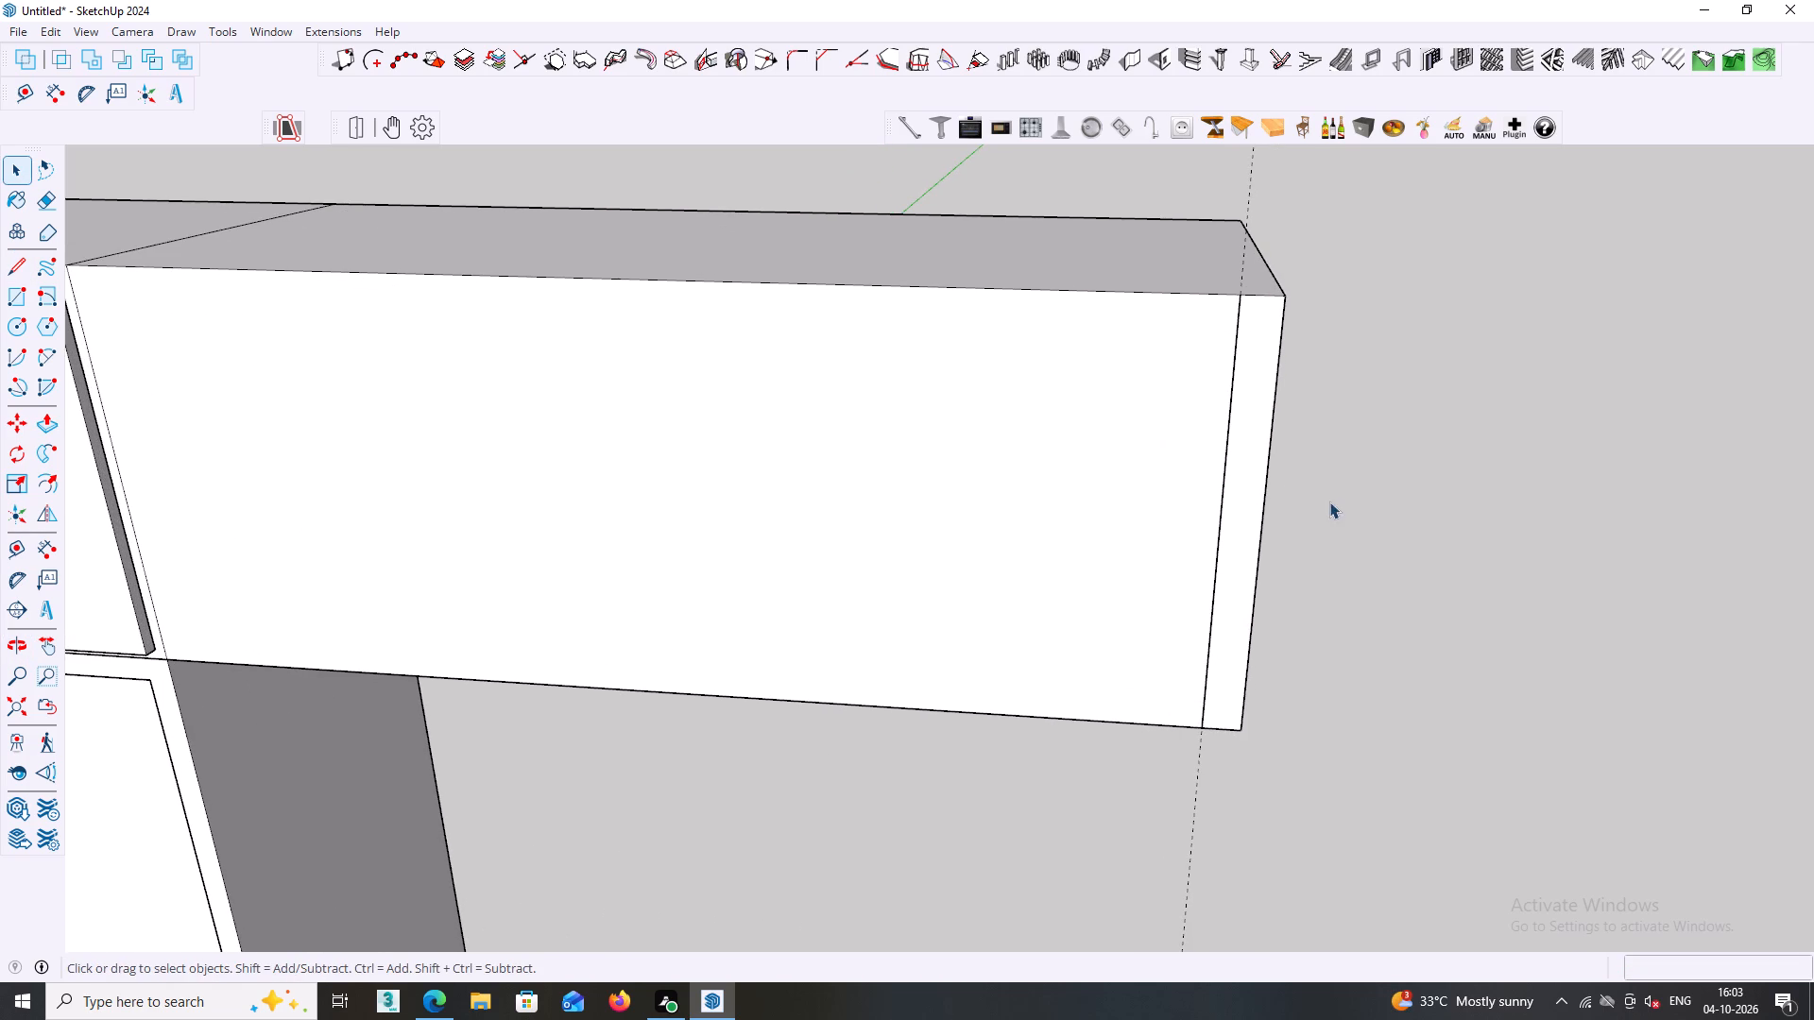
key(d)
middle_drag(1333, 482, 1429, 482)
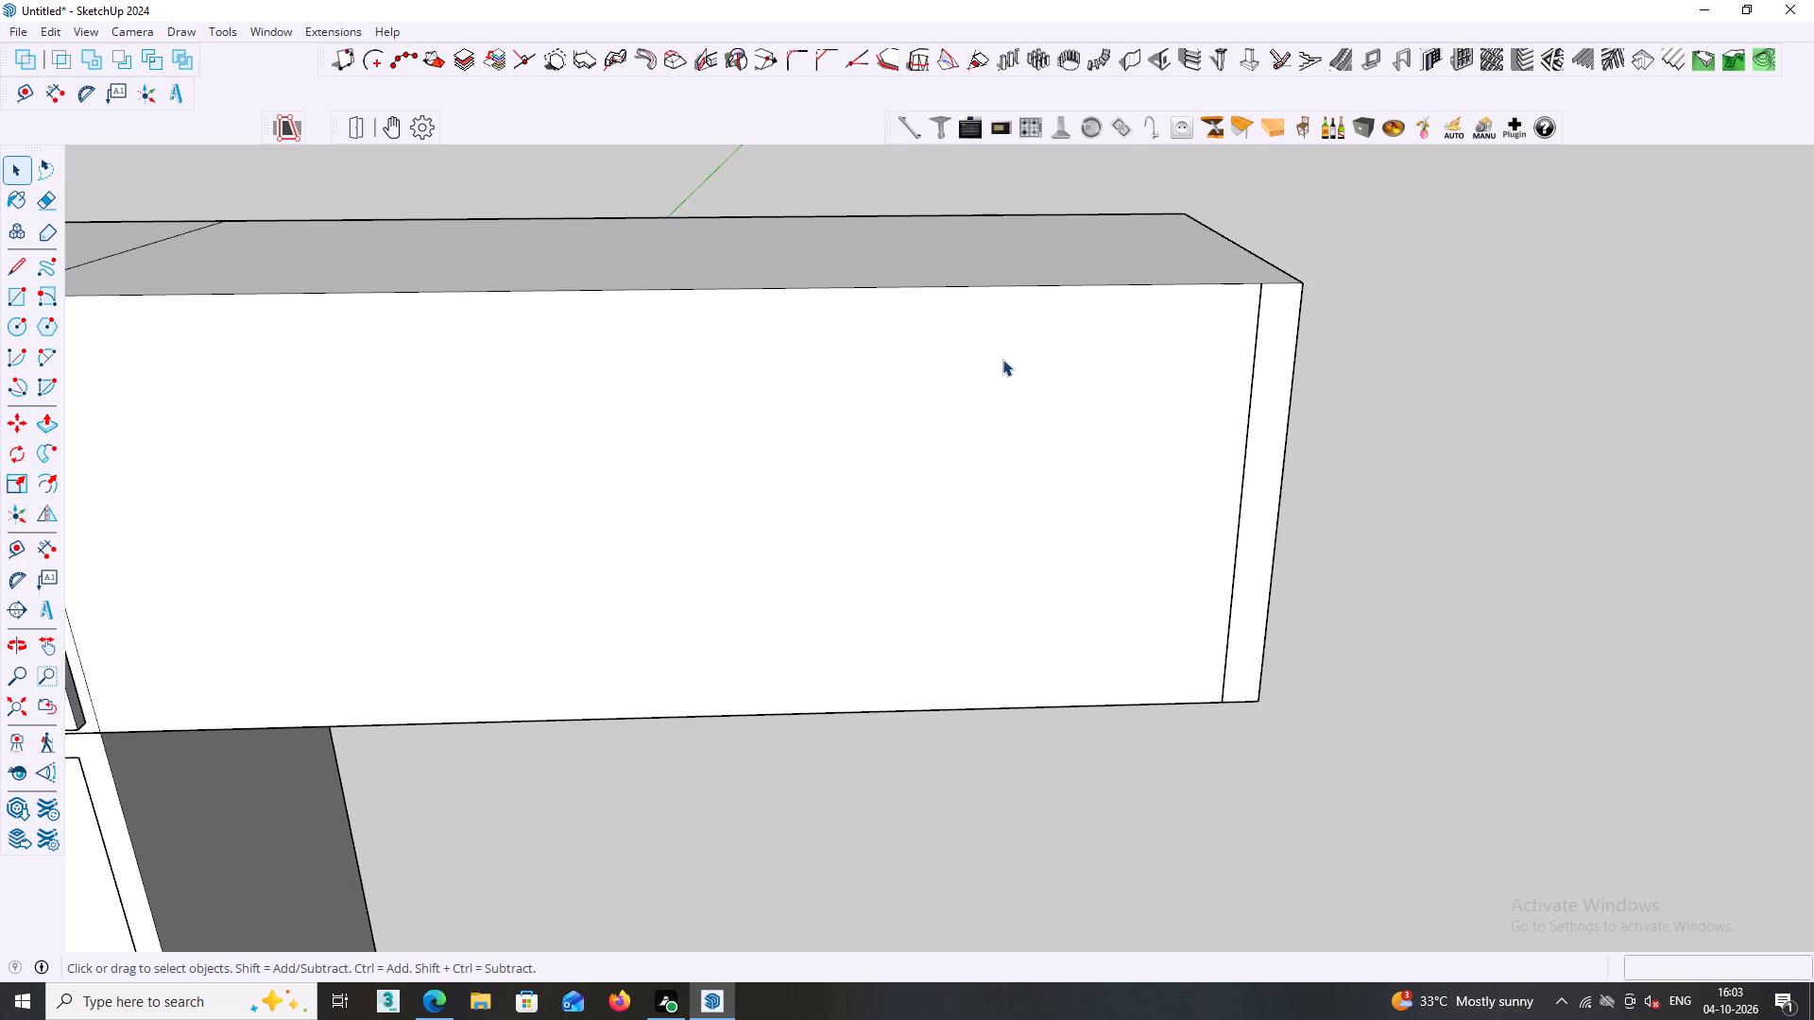
Open the upper cabinet's group, select the extension's top front edge to check its extent, and leave the group.
click(1005, 283)
scroll(1037, 283, down, 1)
middle_drag(1037, 283, 1034, 297)
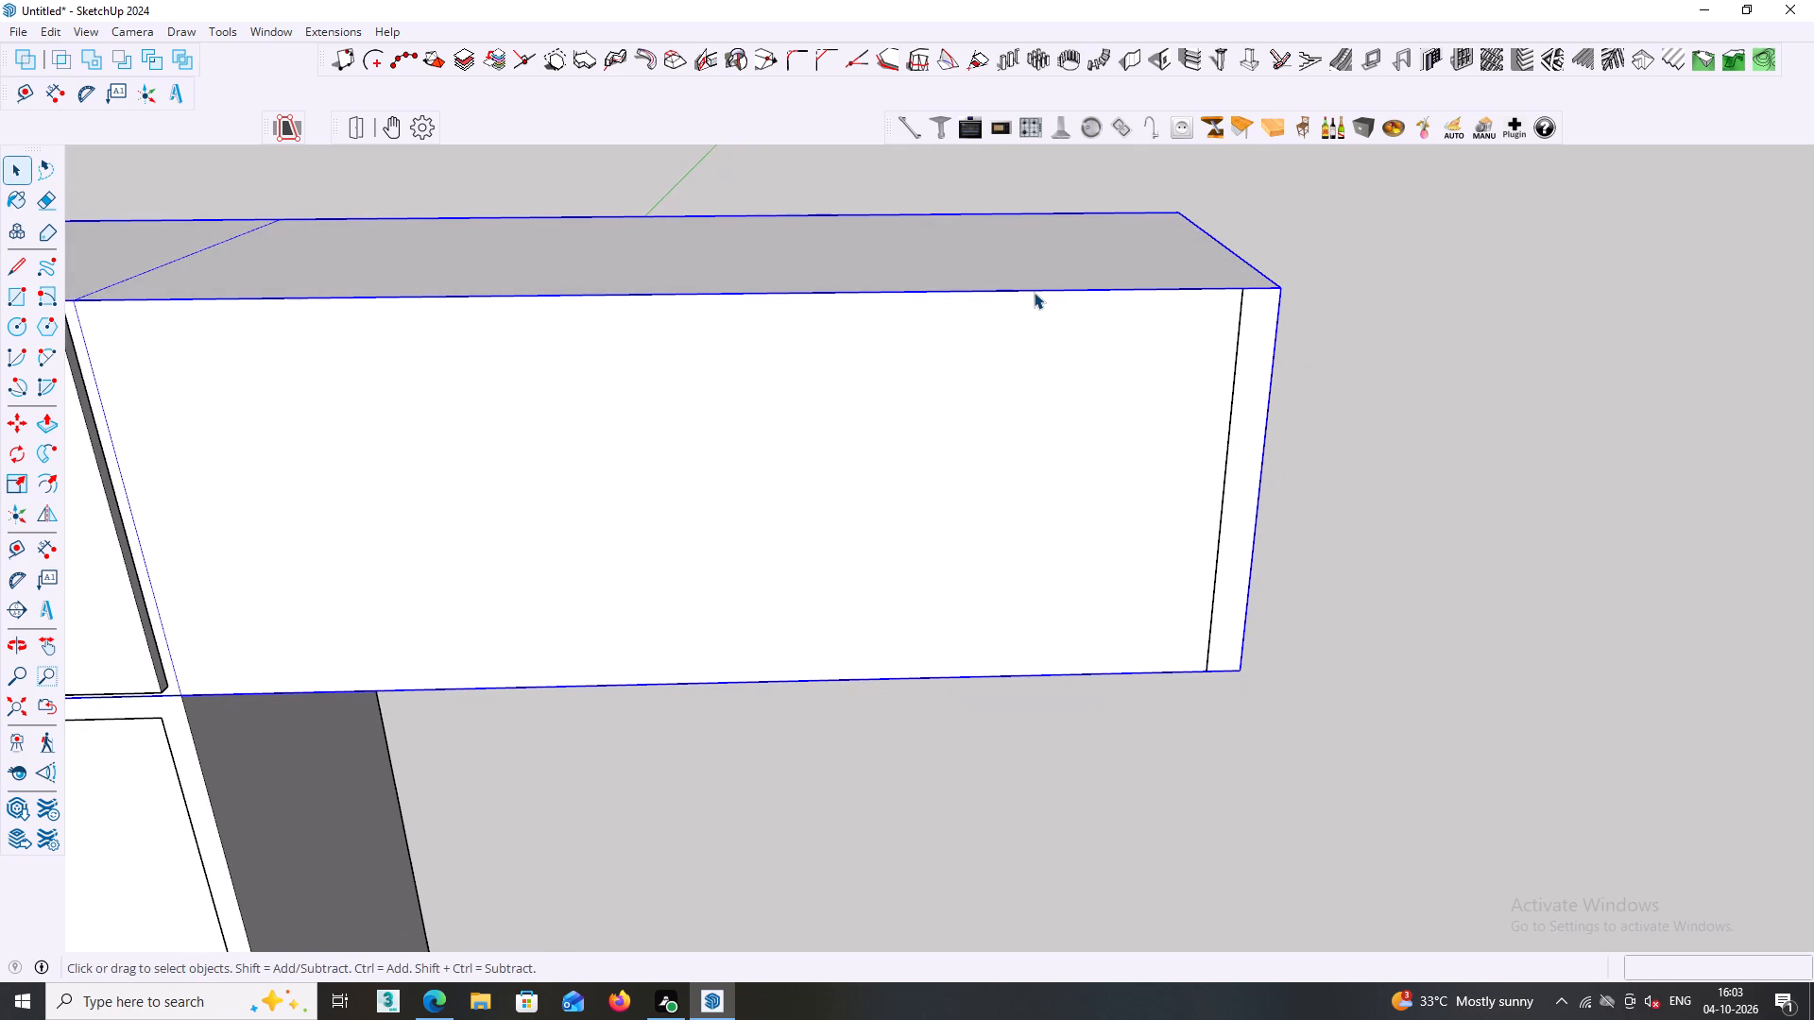
click(1034, 287)
click(1035, 290)
click(1035, 290)
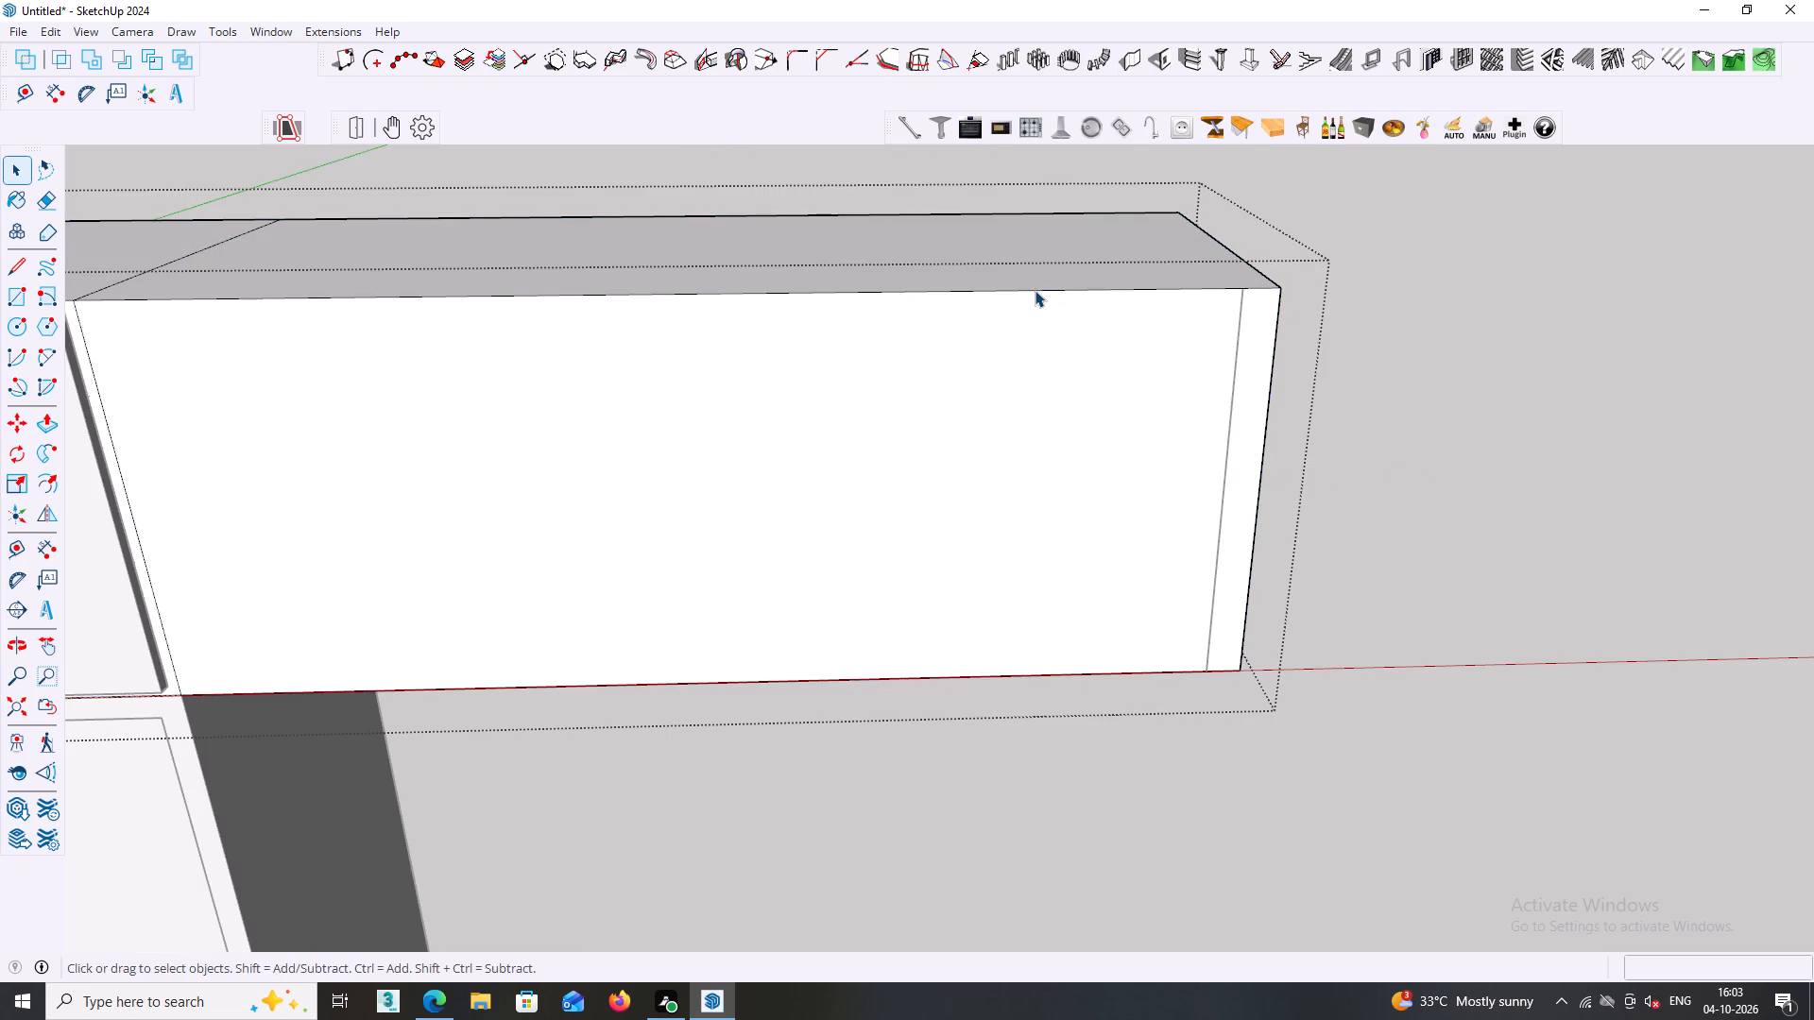
click(1035, 290)
click(1039, 291)
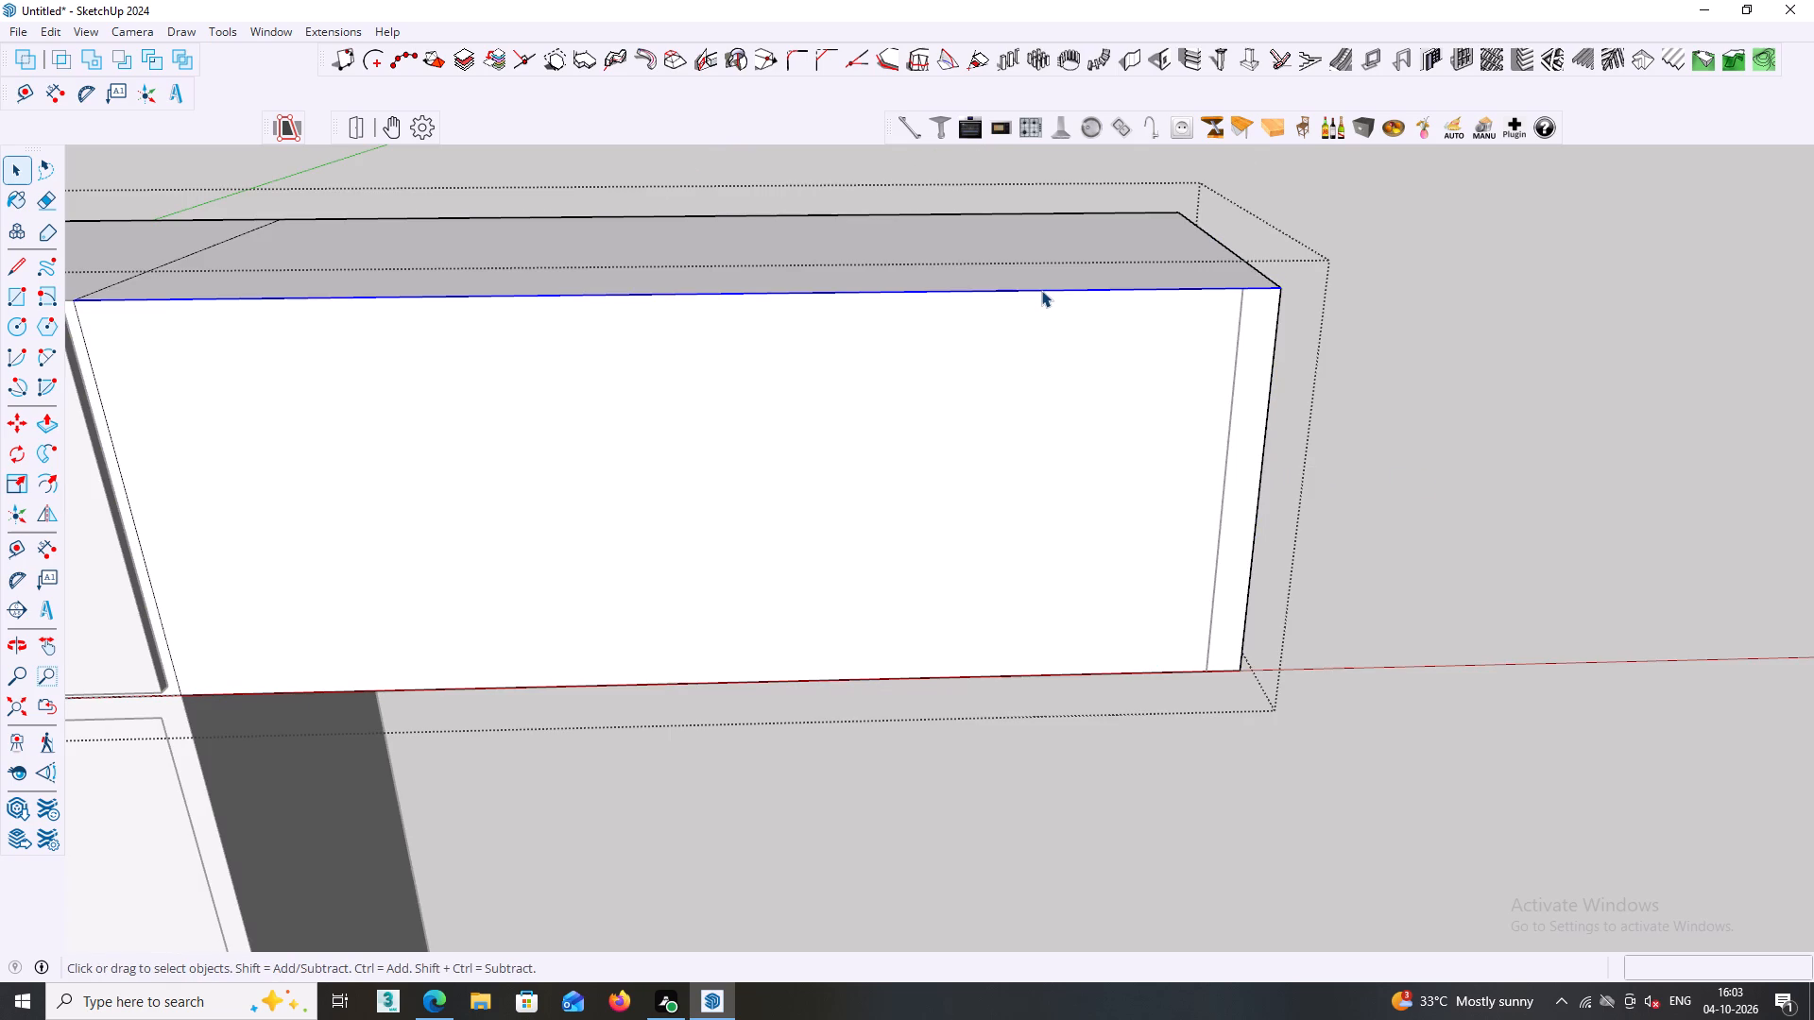
click(1041, 290)
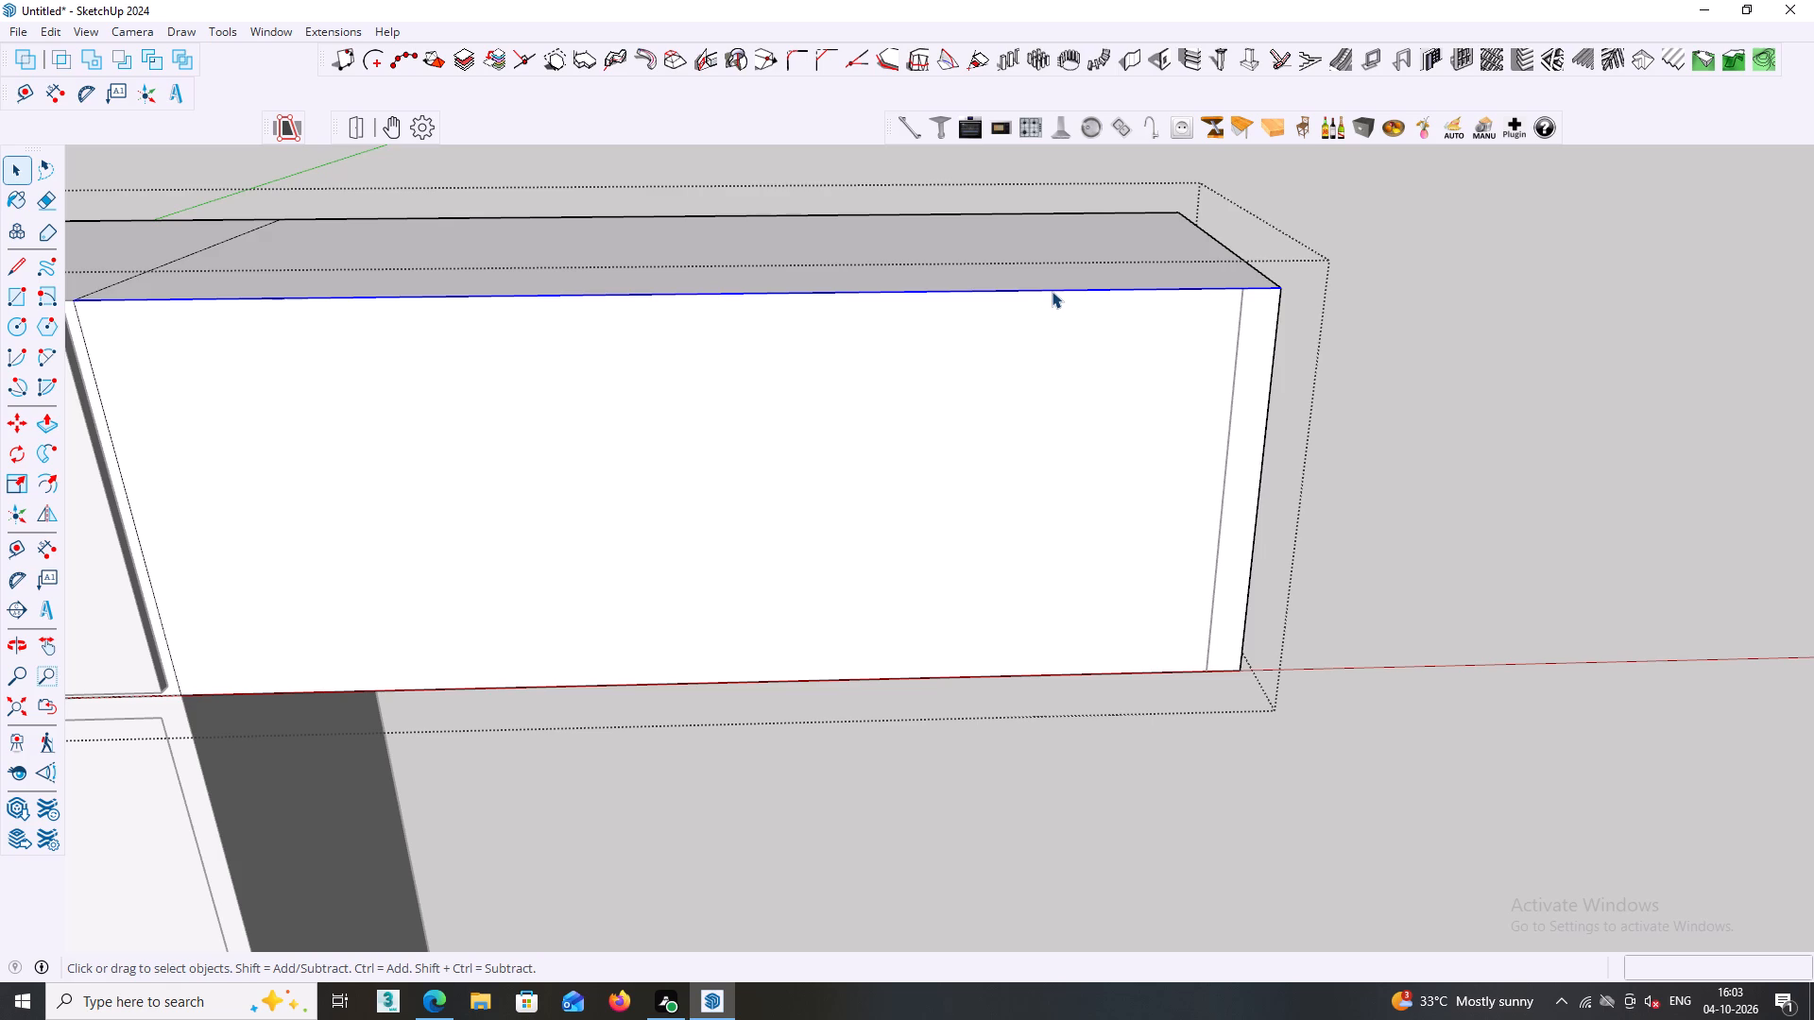
click(1052, 291)
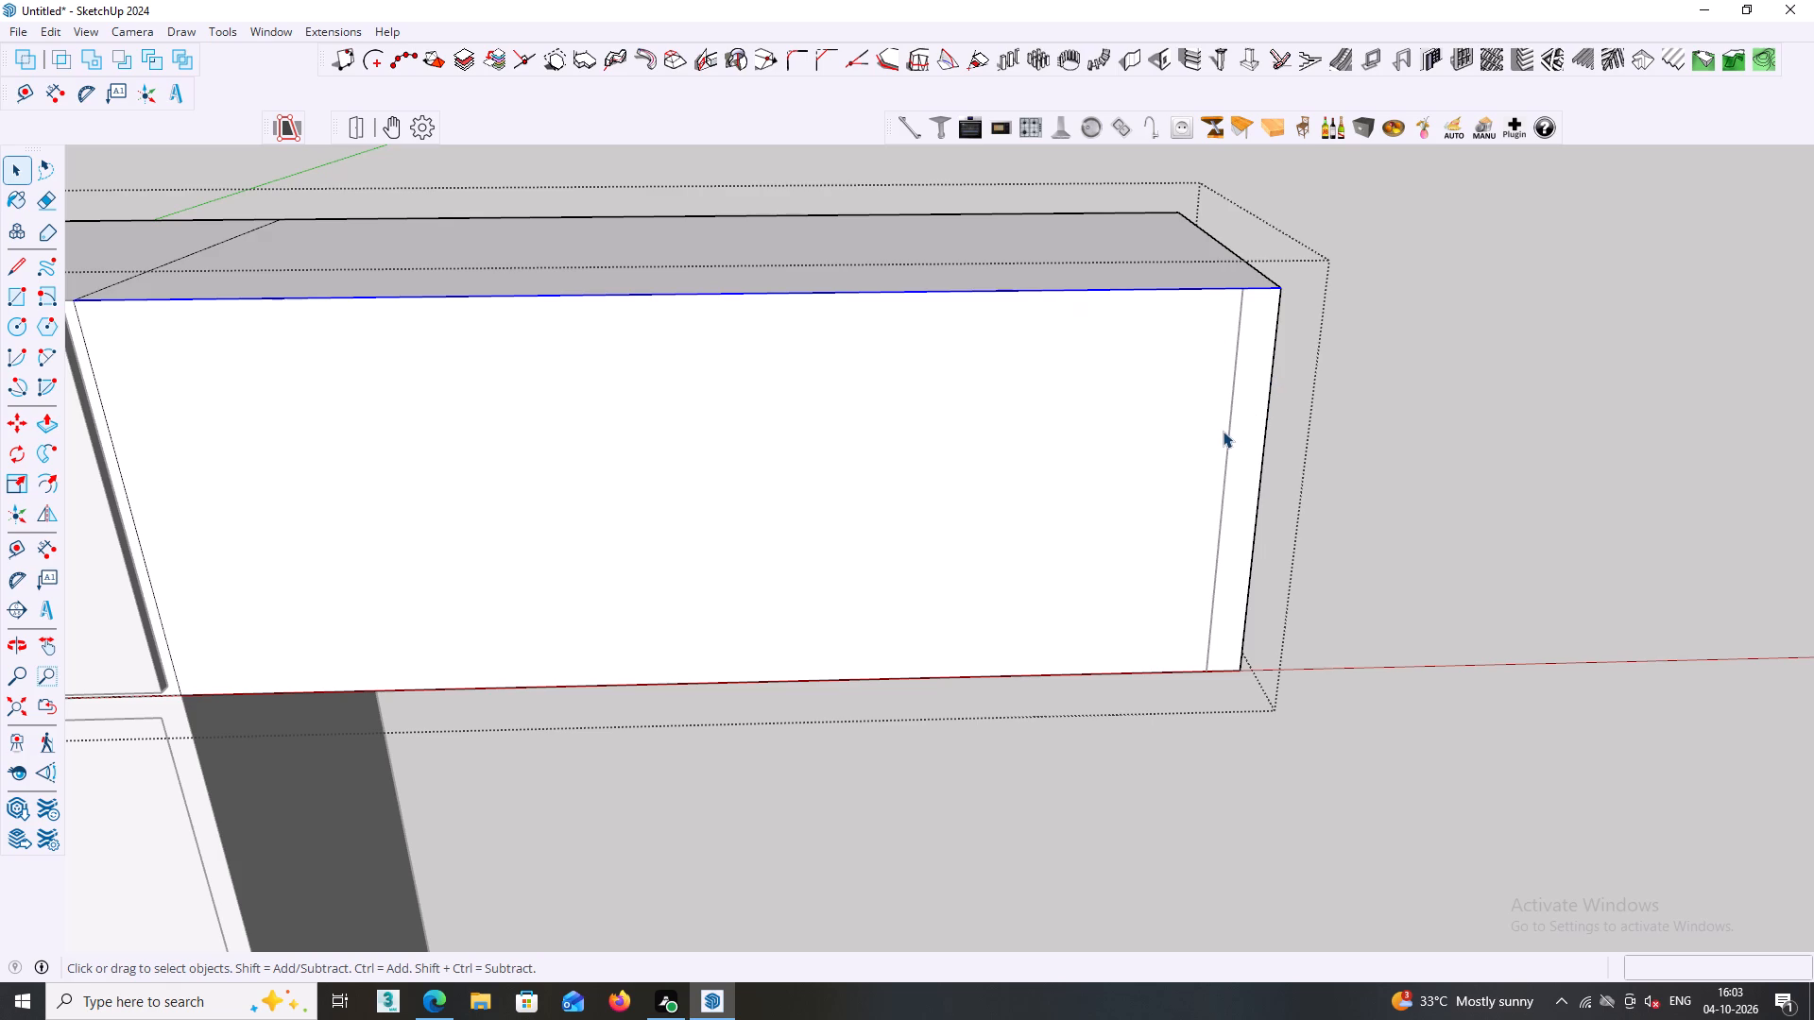
click(1223, 431)
click(1418, 430)
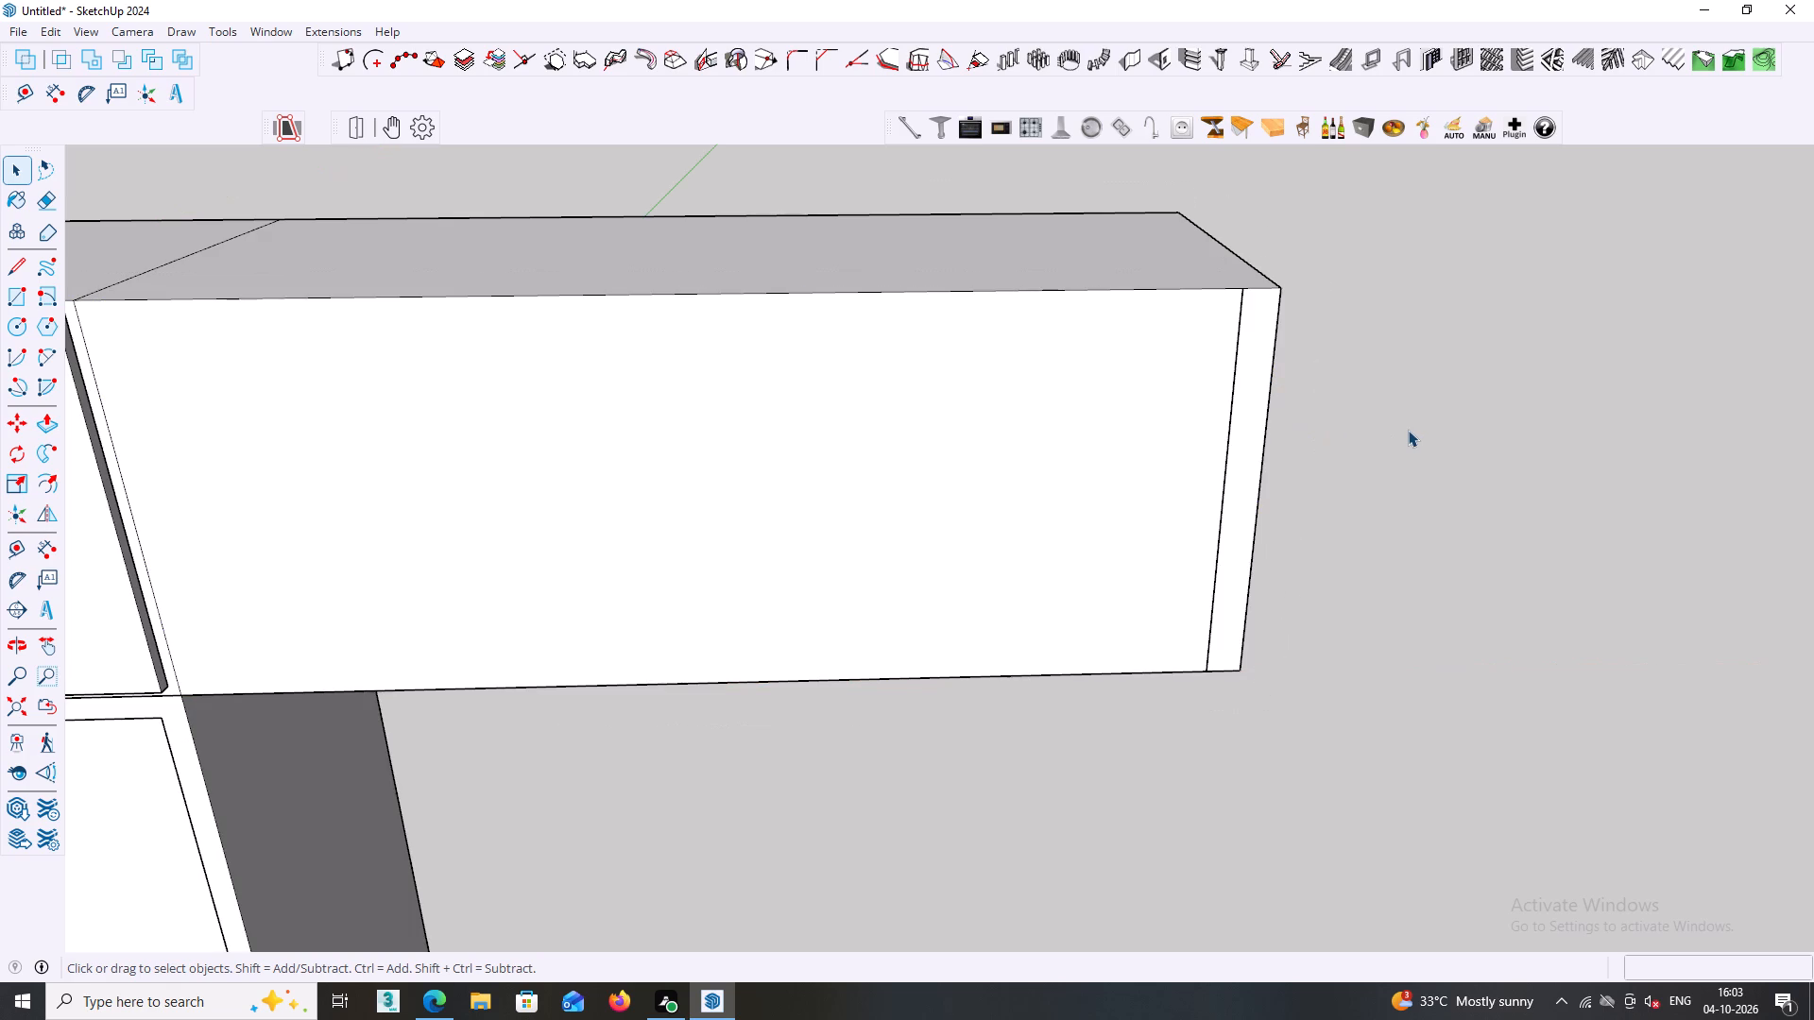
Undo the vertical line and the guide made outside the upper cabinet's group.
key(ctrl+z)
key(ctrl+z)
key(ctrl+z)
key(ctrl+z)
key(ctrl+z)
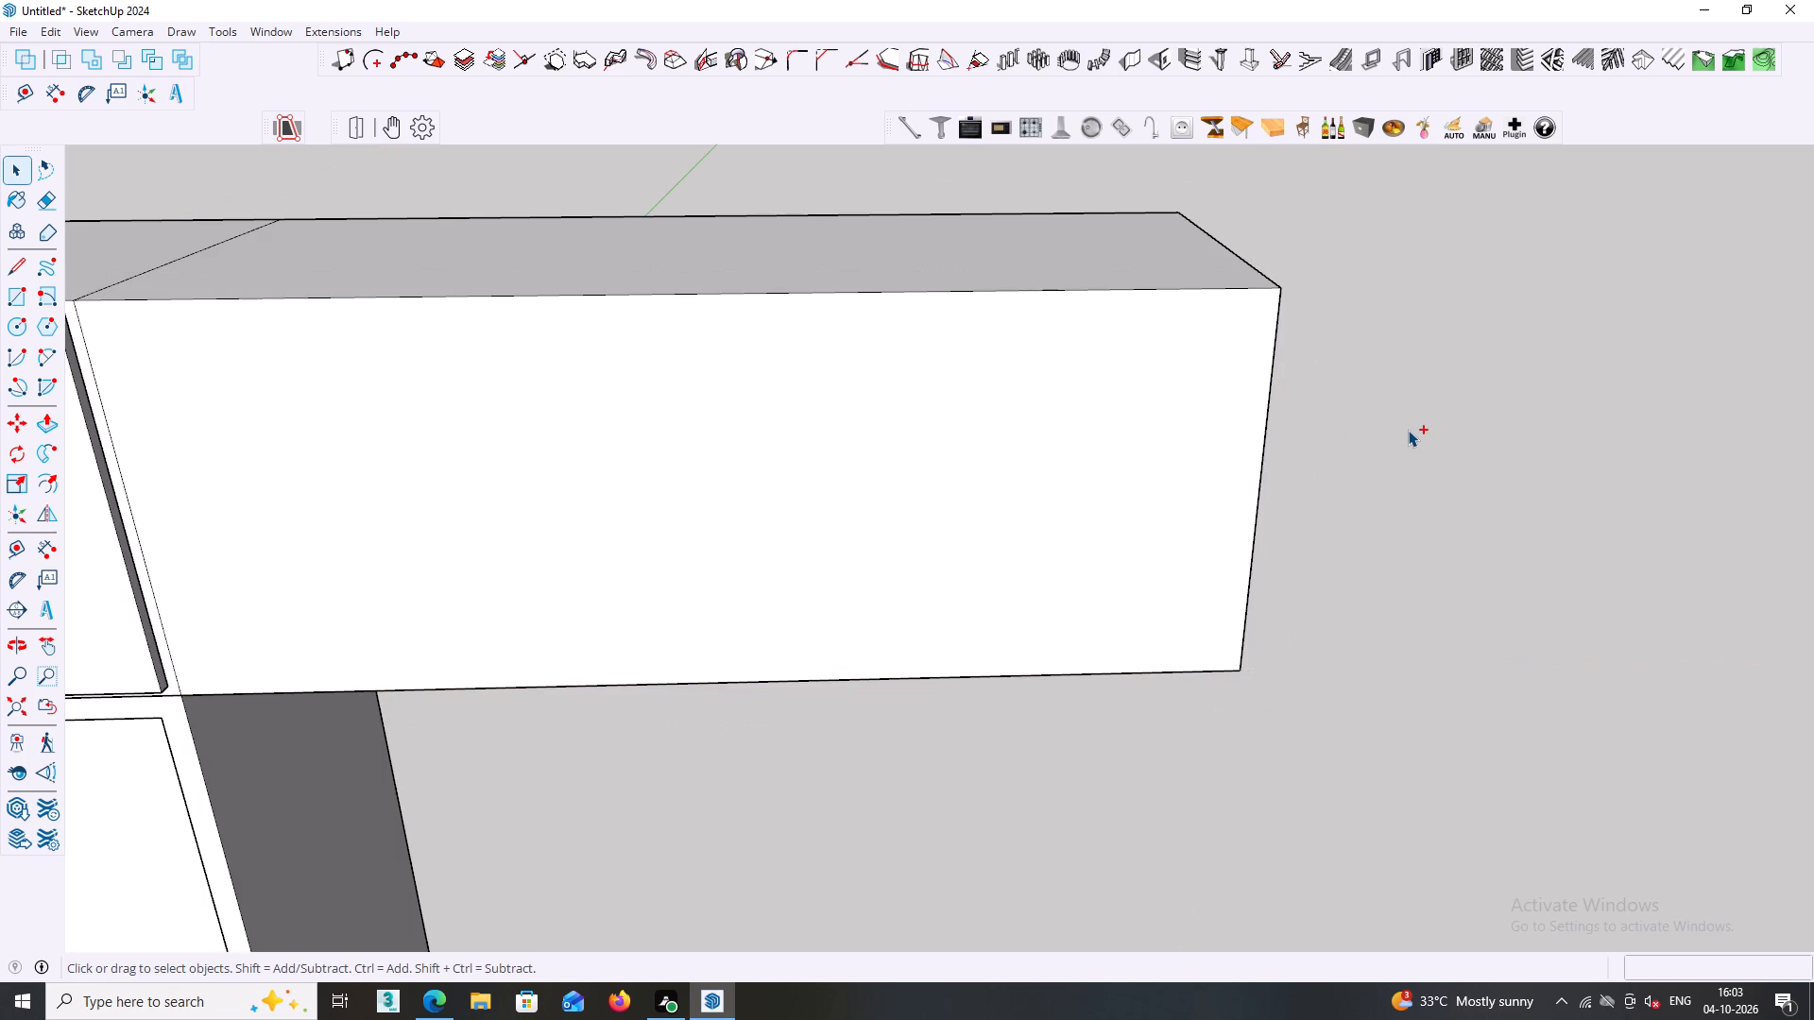
Open the upper cabinet's group and place a vertical guide on the extension's front face, 50 mm in from its outer end edge.
scroll(1331, 426, down, 2)
double_click(1115, 464)
middle_drag(1116, 464, 1143, 403)
click(1127, 433)
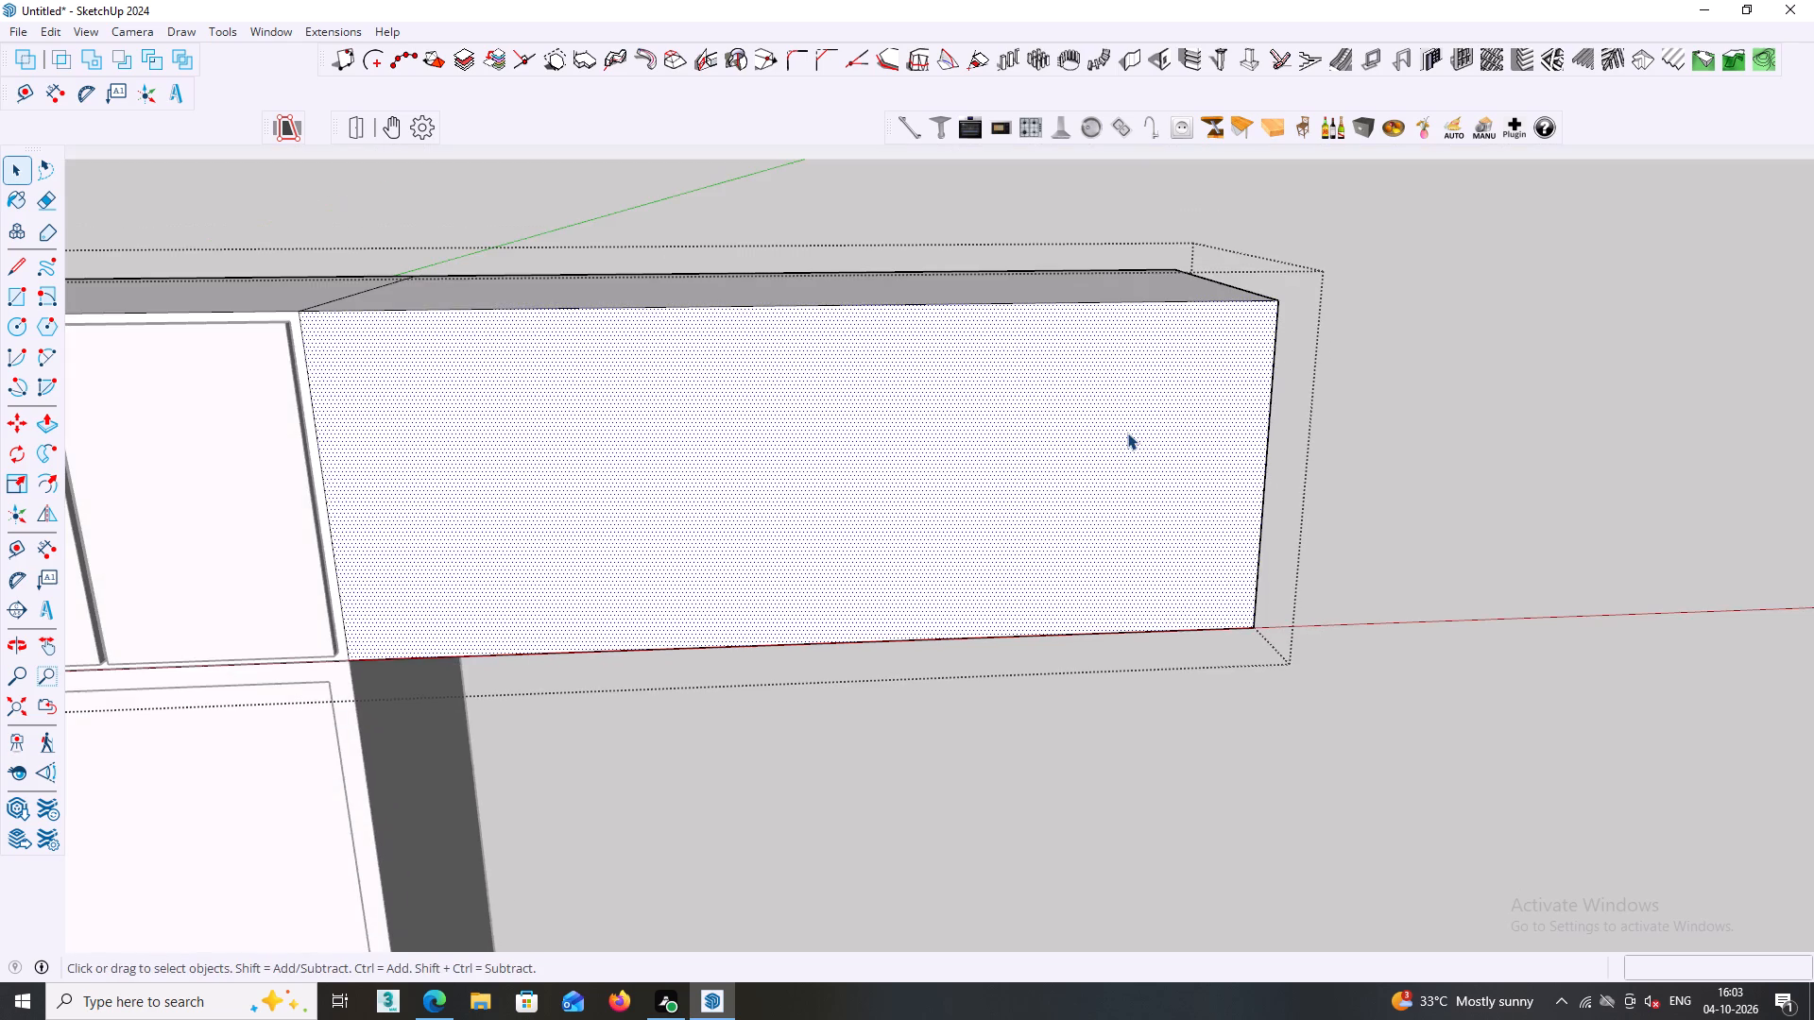
scroll(1127, 433, down, 5)
middle_click(1135, 437)
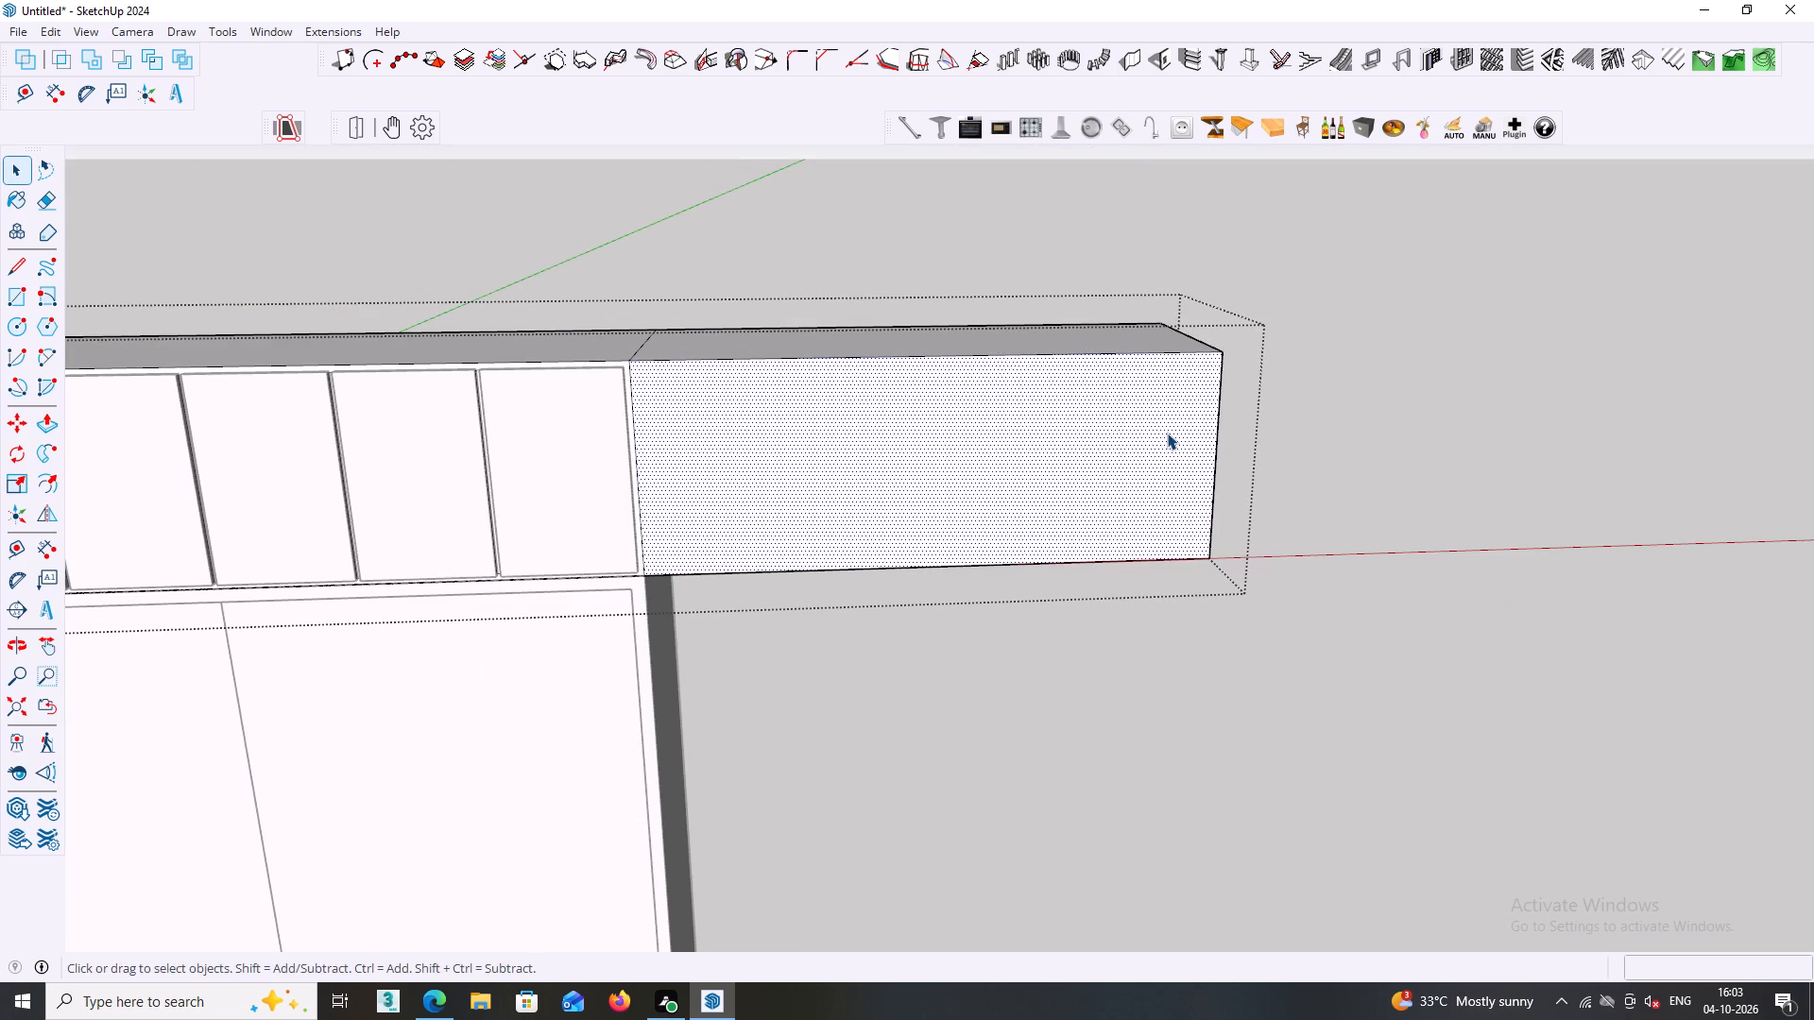
key(t)
click(1217, 438)
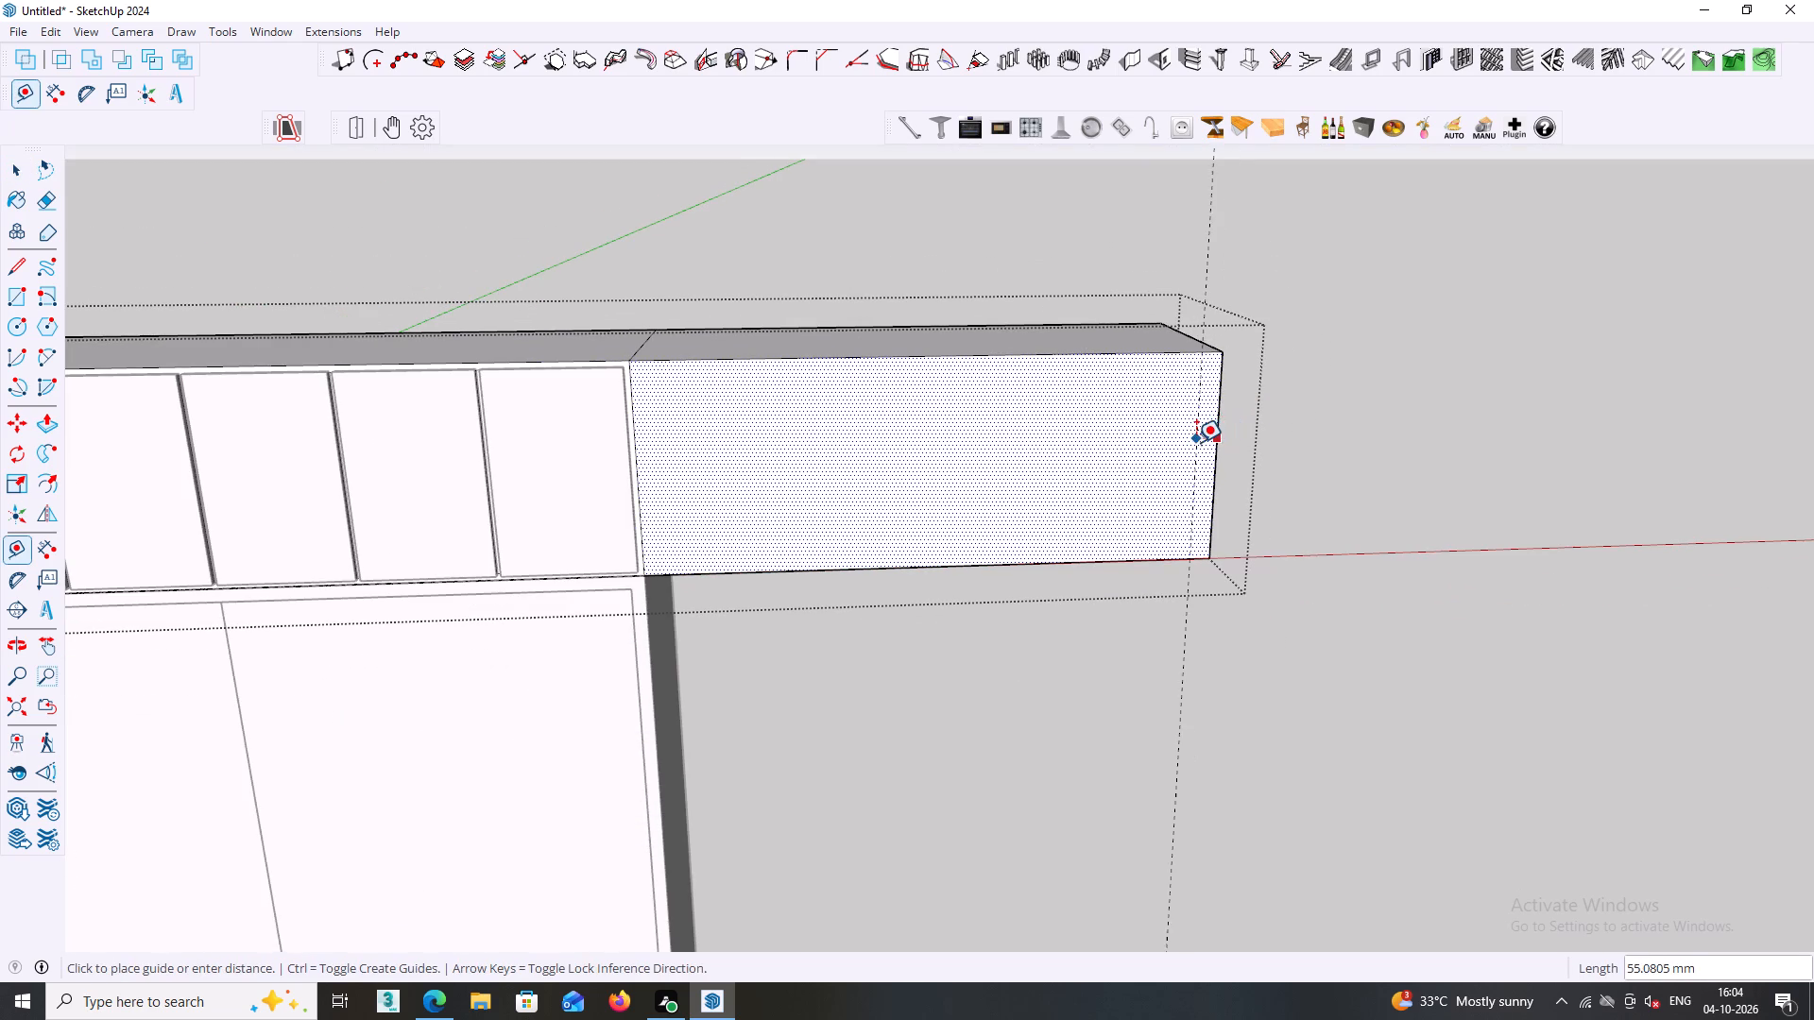
text(50)
key(Return)
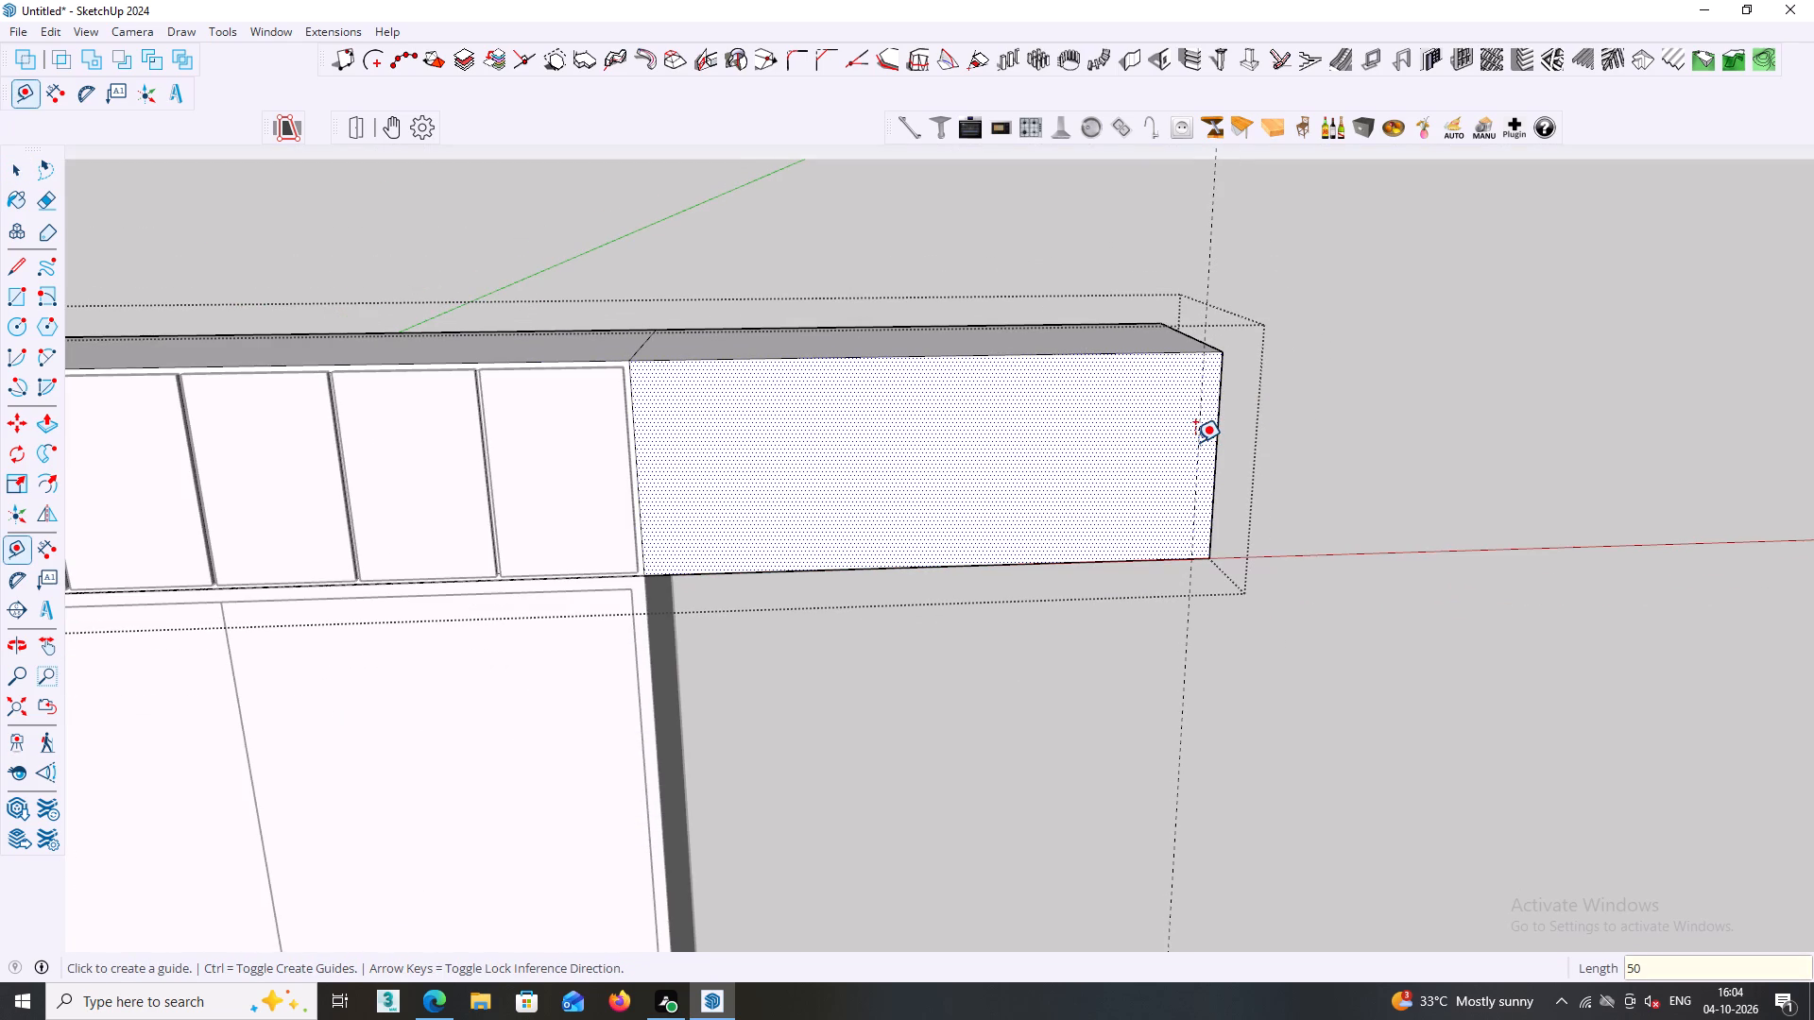
key(space)
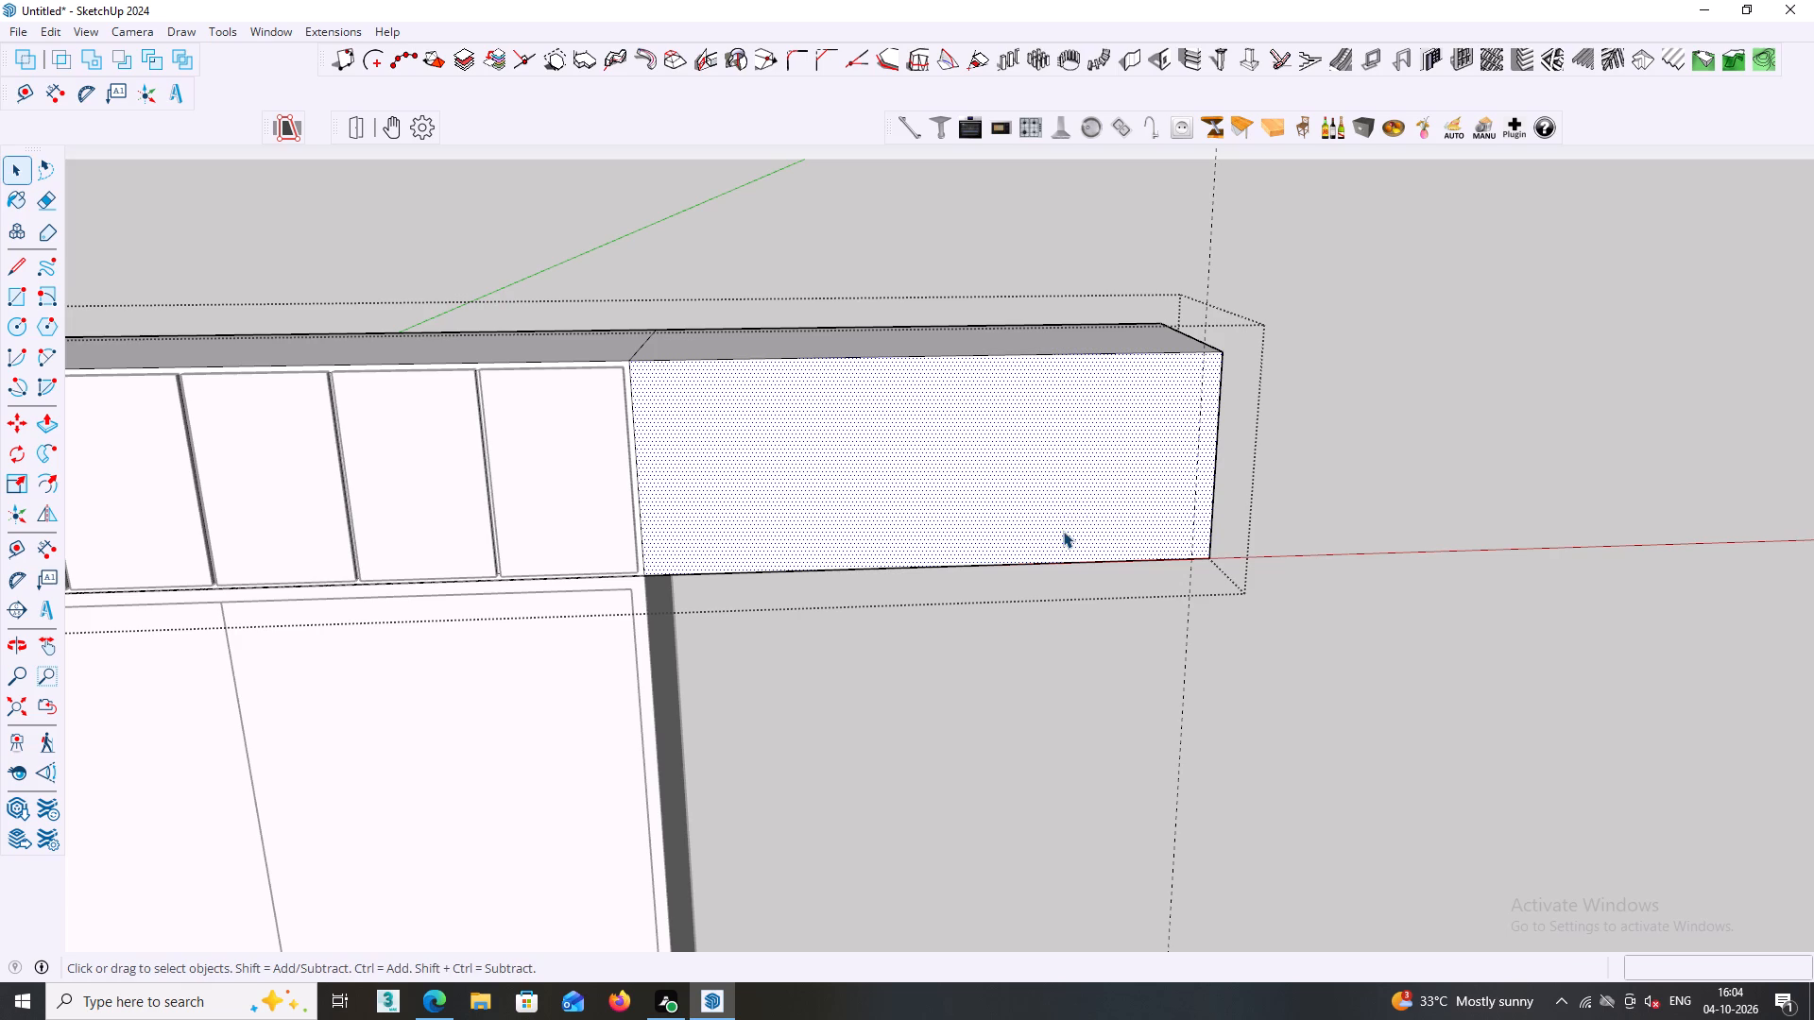
Draw a vertical line along the guide inside the group, from the front face's bottom edge to its top edge.
key(l)
click(1193, 558)
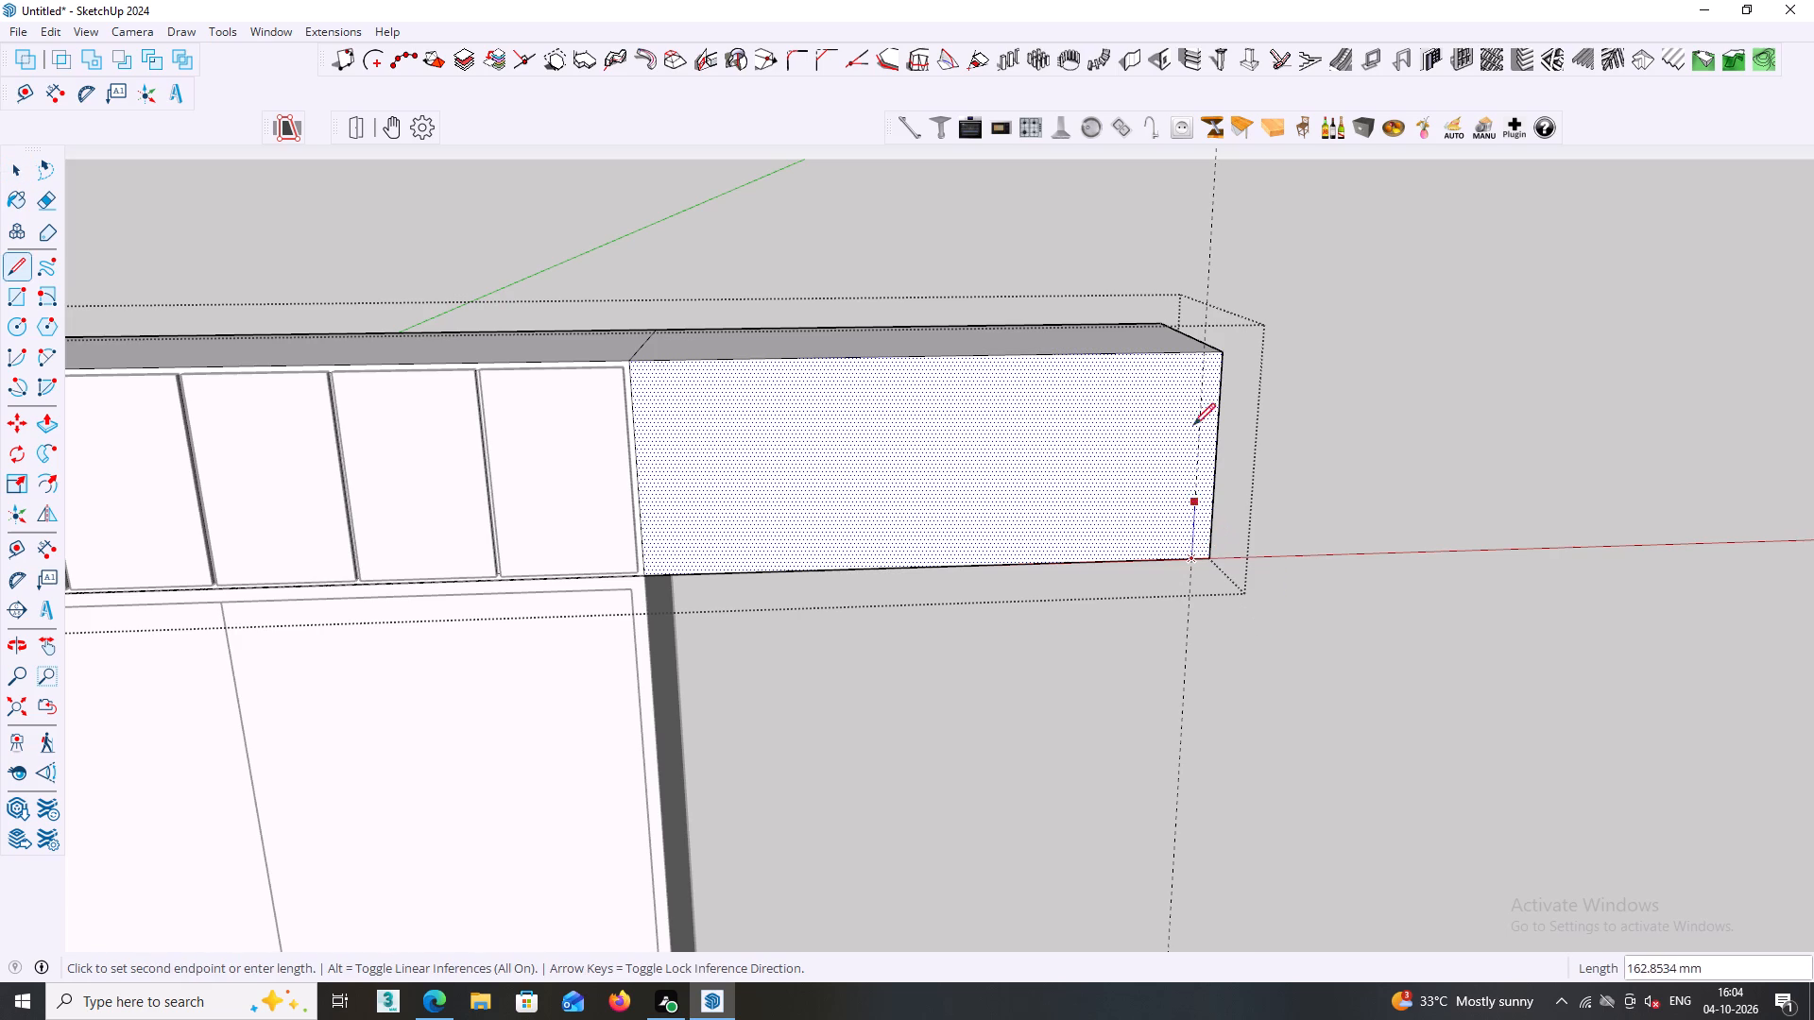
click(1203, 352)
key(space)
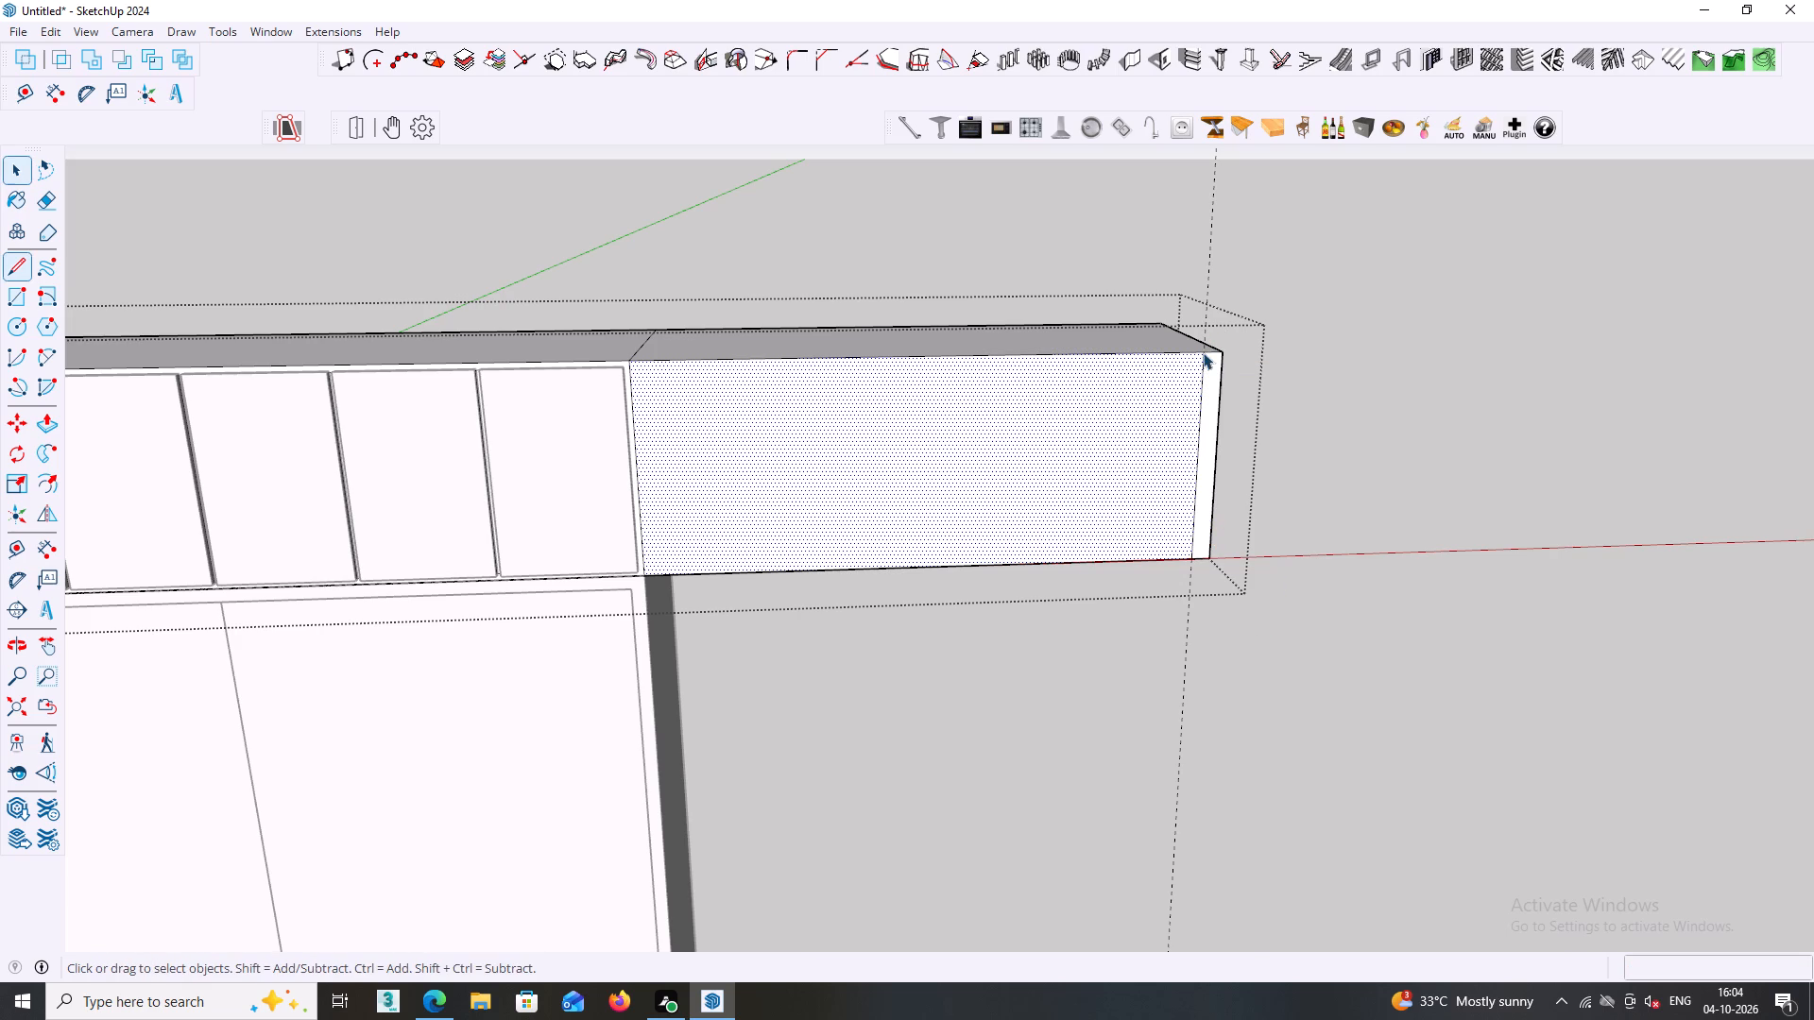
Divide the extension's top front edge, between the existing cabinet and the 50 mm end strip, into 3 equal segments.
click(1104, 433)
click(1076, 351)
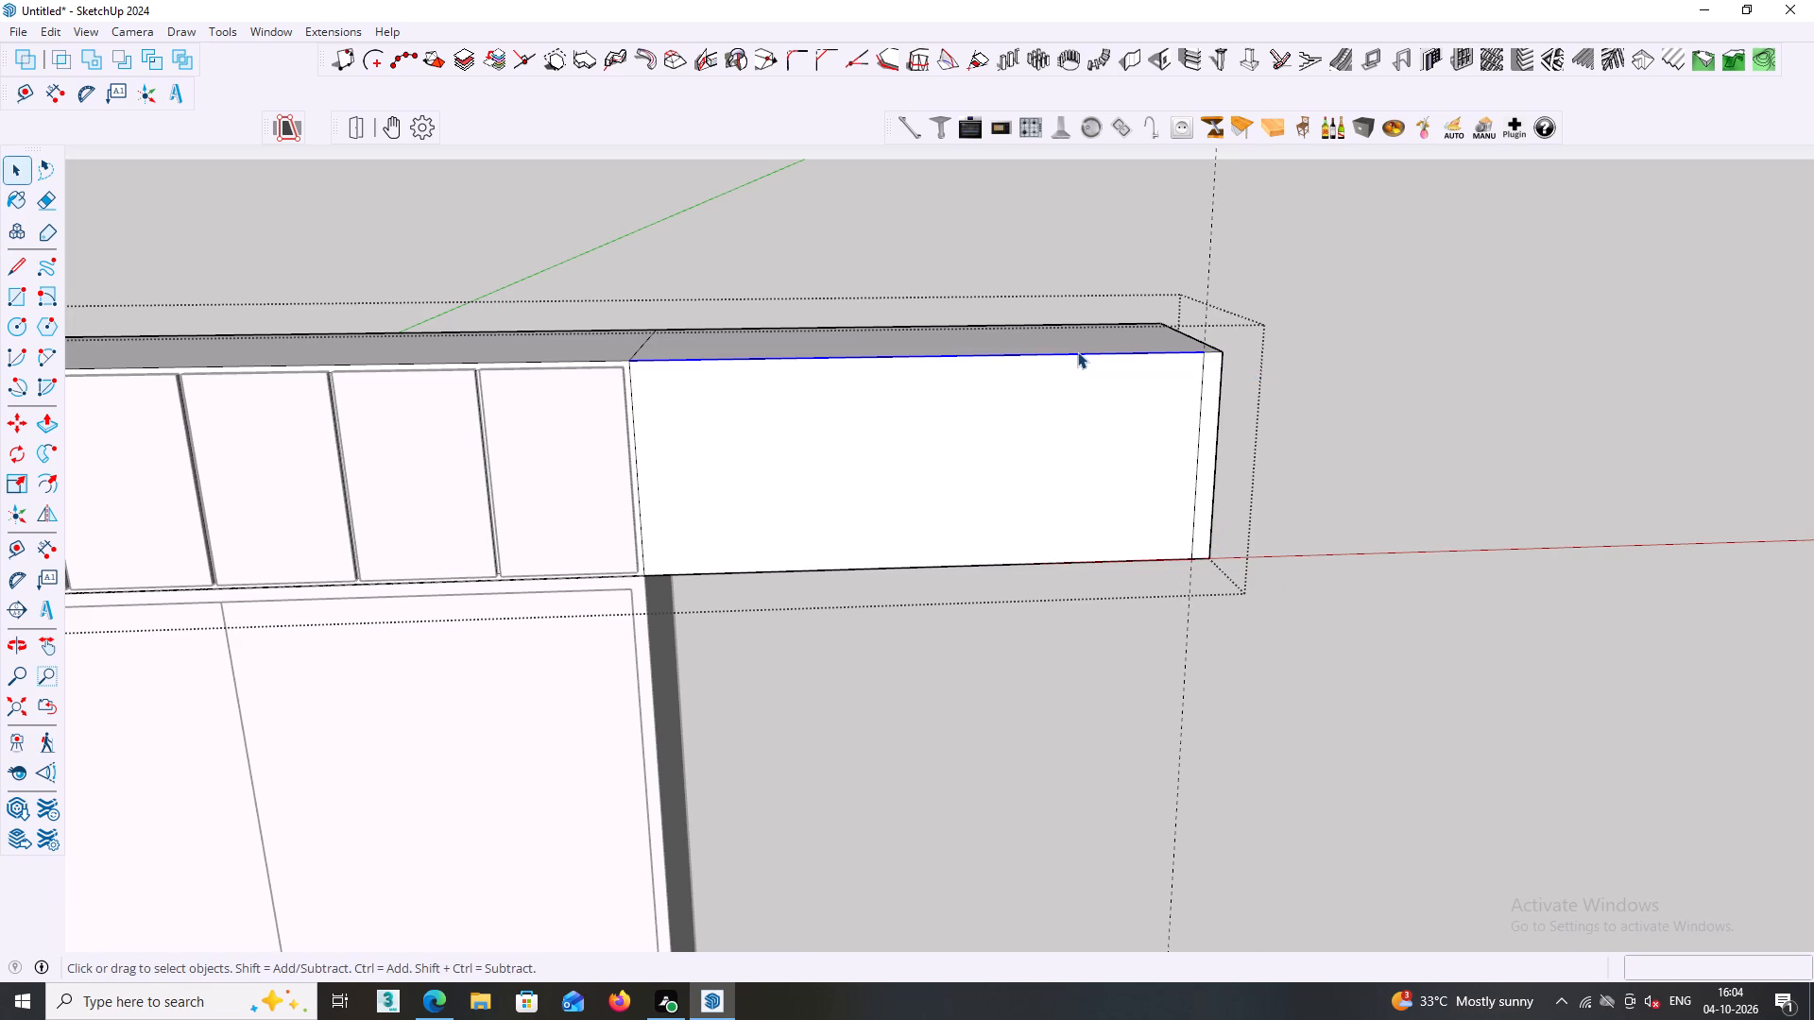
right_click(1077, 351)
click(1144, 536)
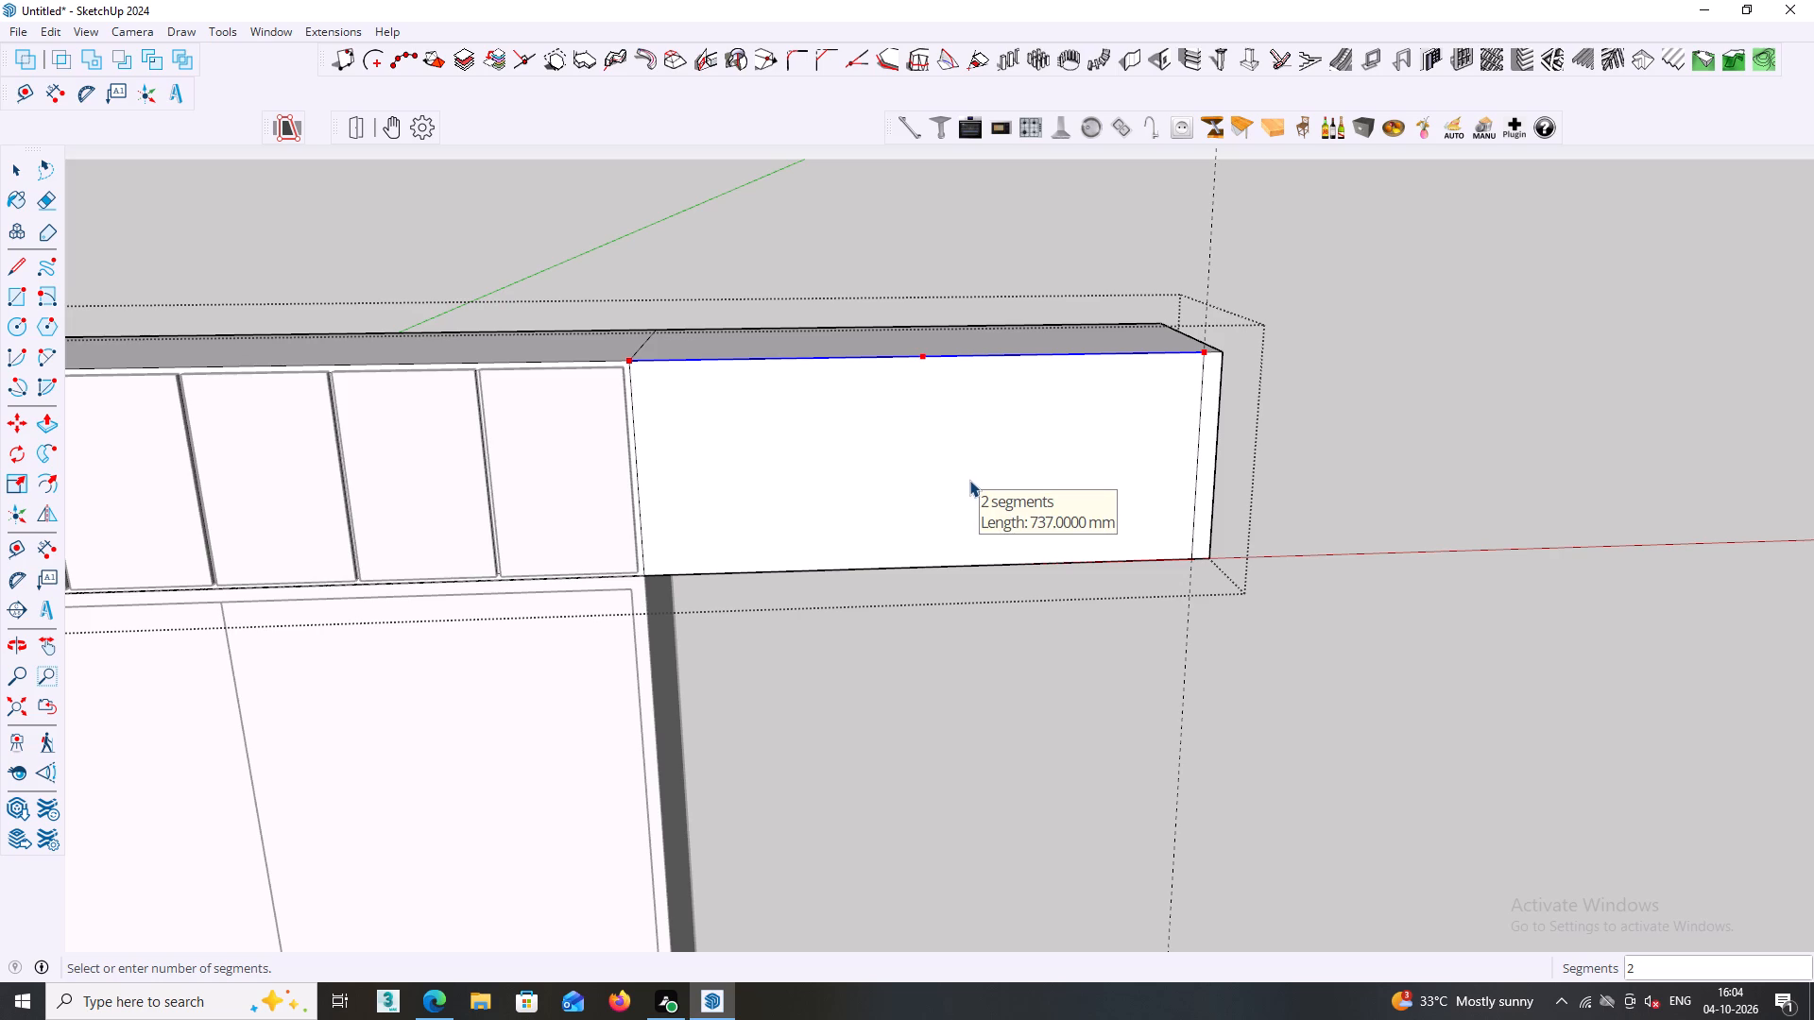
click(1010, 358)
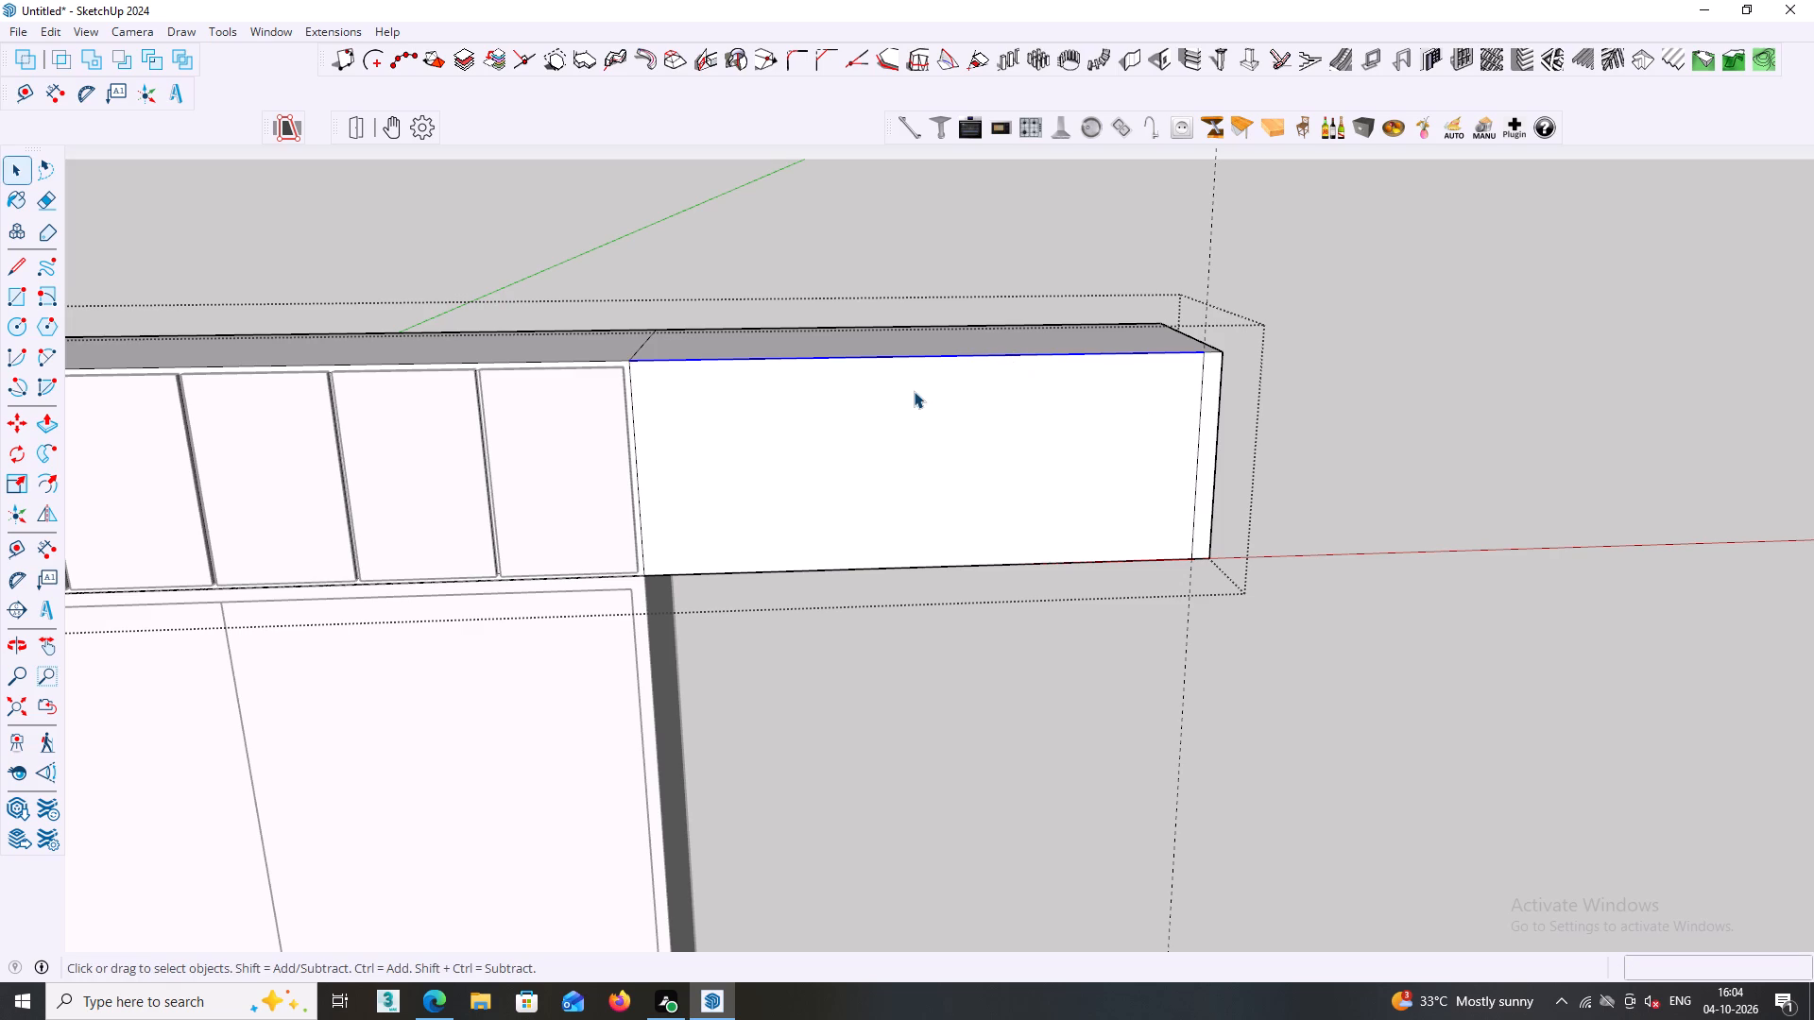
Draw vertical lines from both division points down to the bottom edge, splitting the extension's front into three door panels.
key(l)
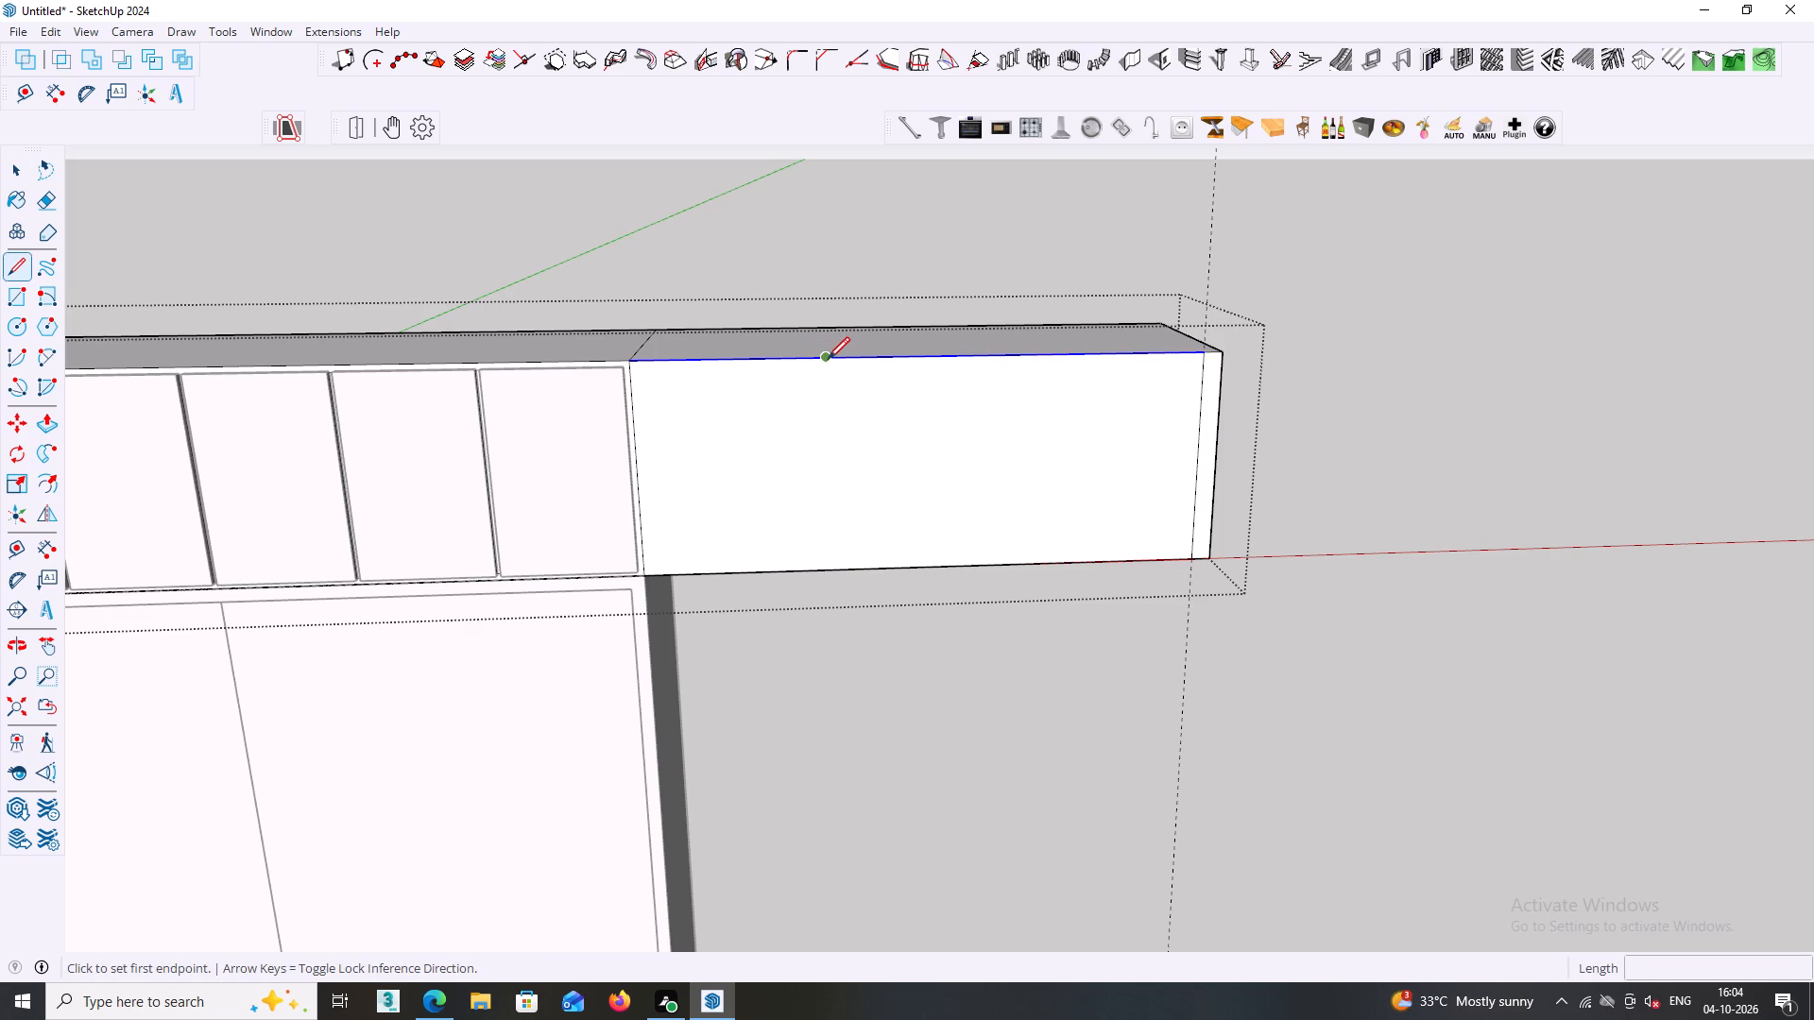
click(828, 359)
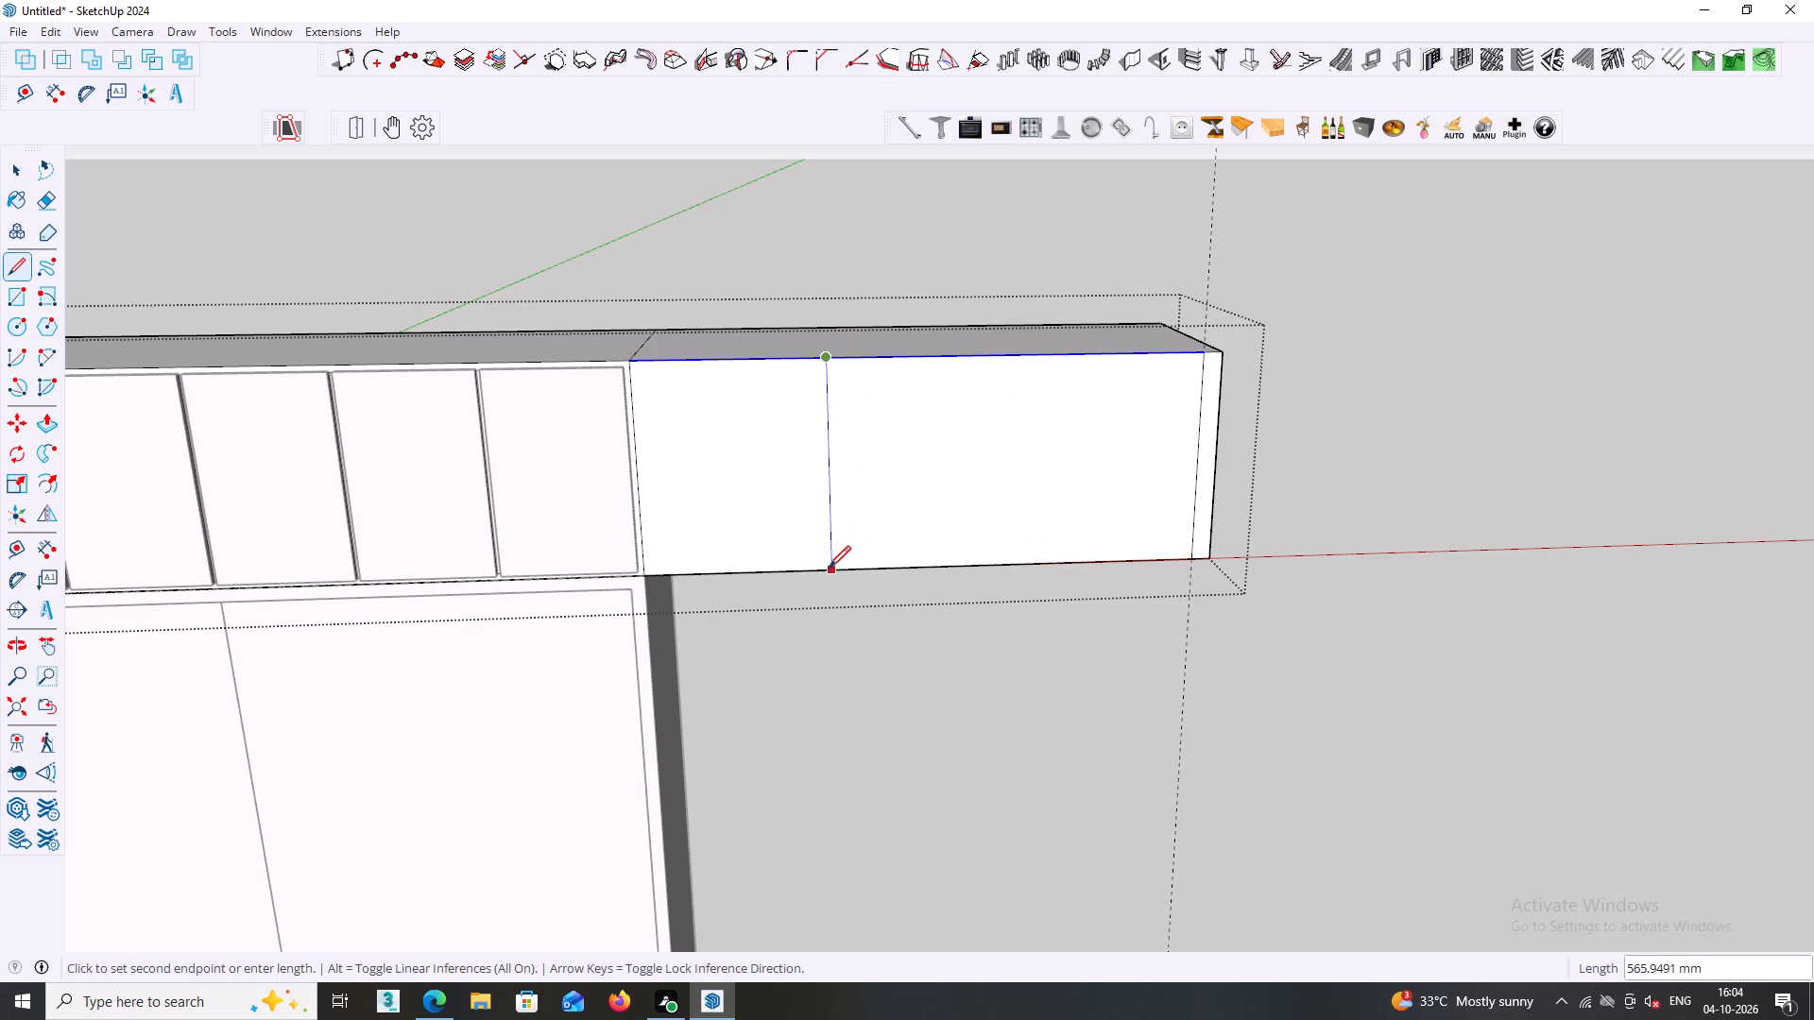
click(830, 568)
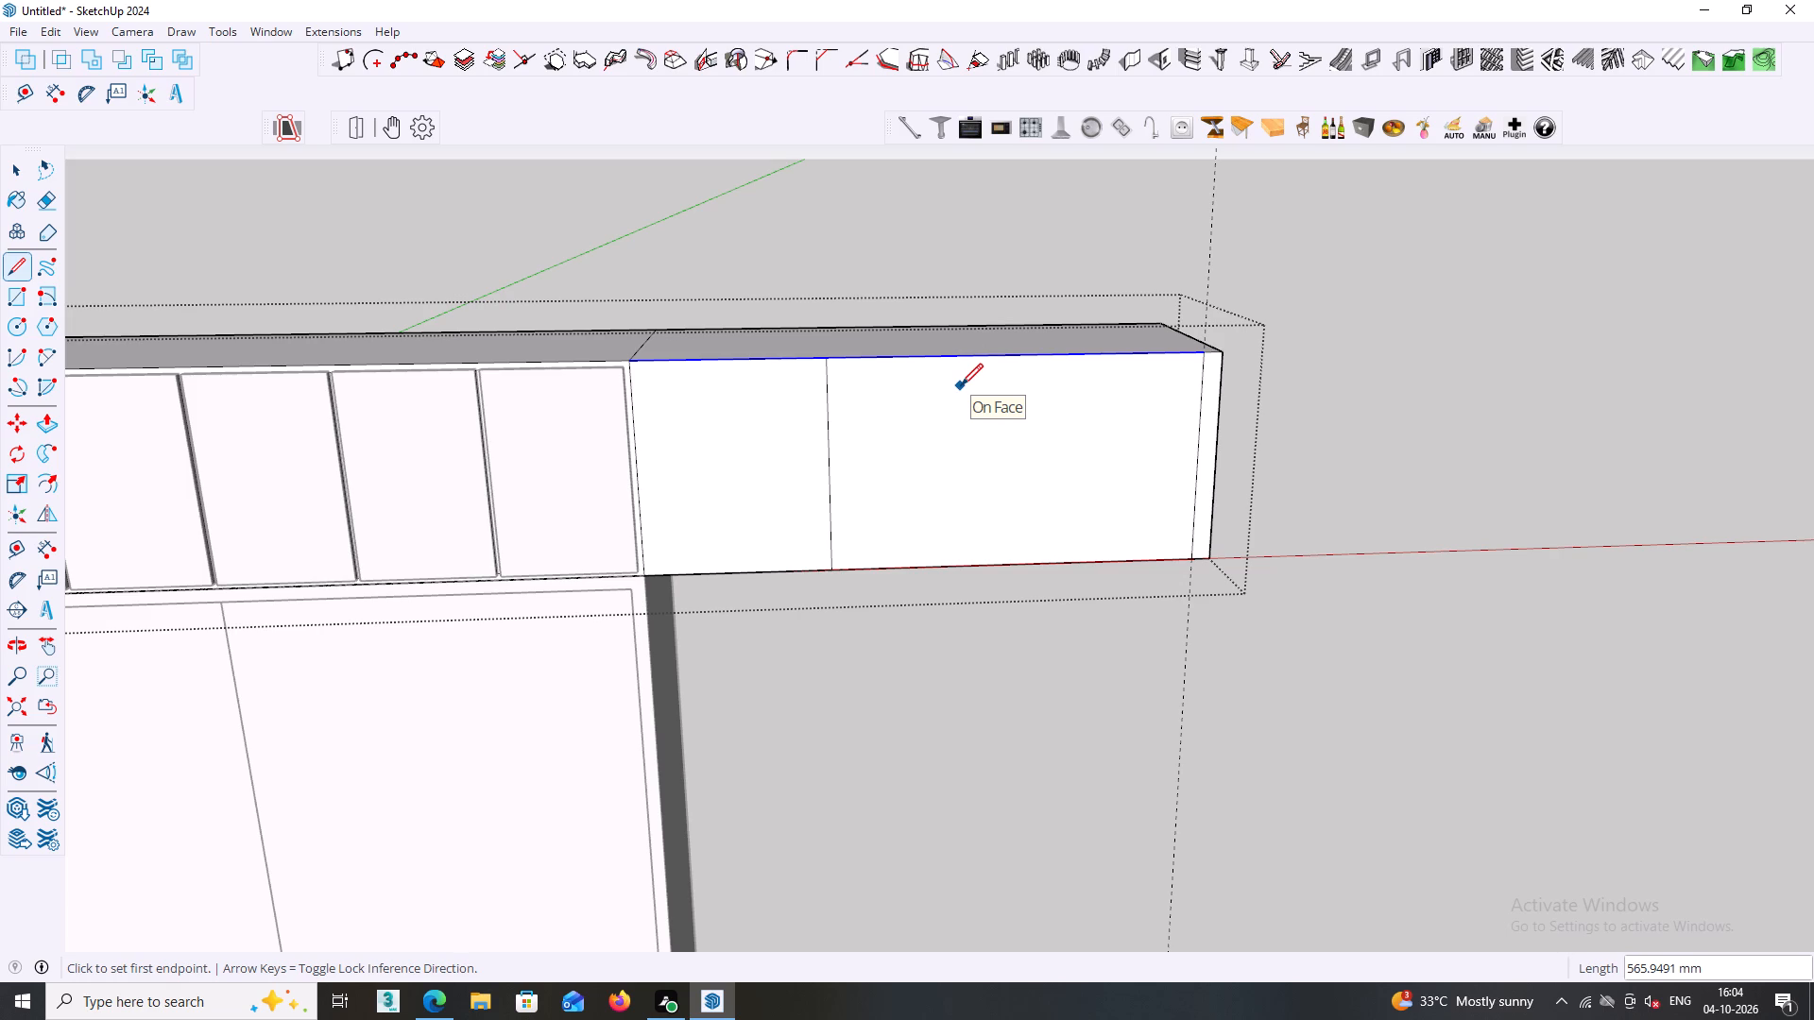
click(1018, 353)
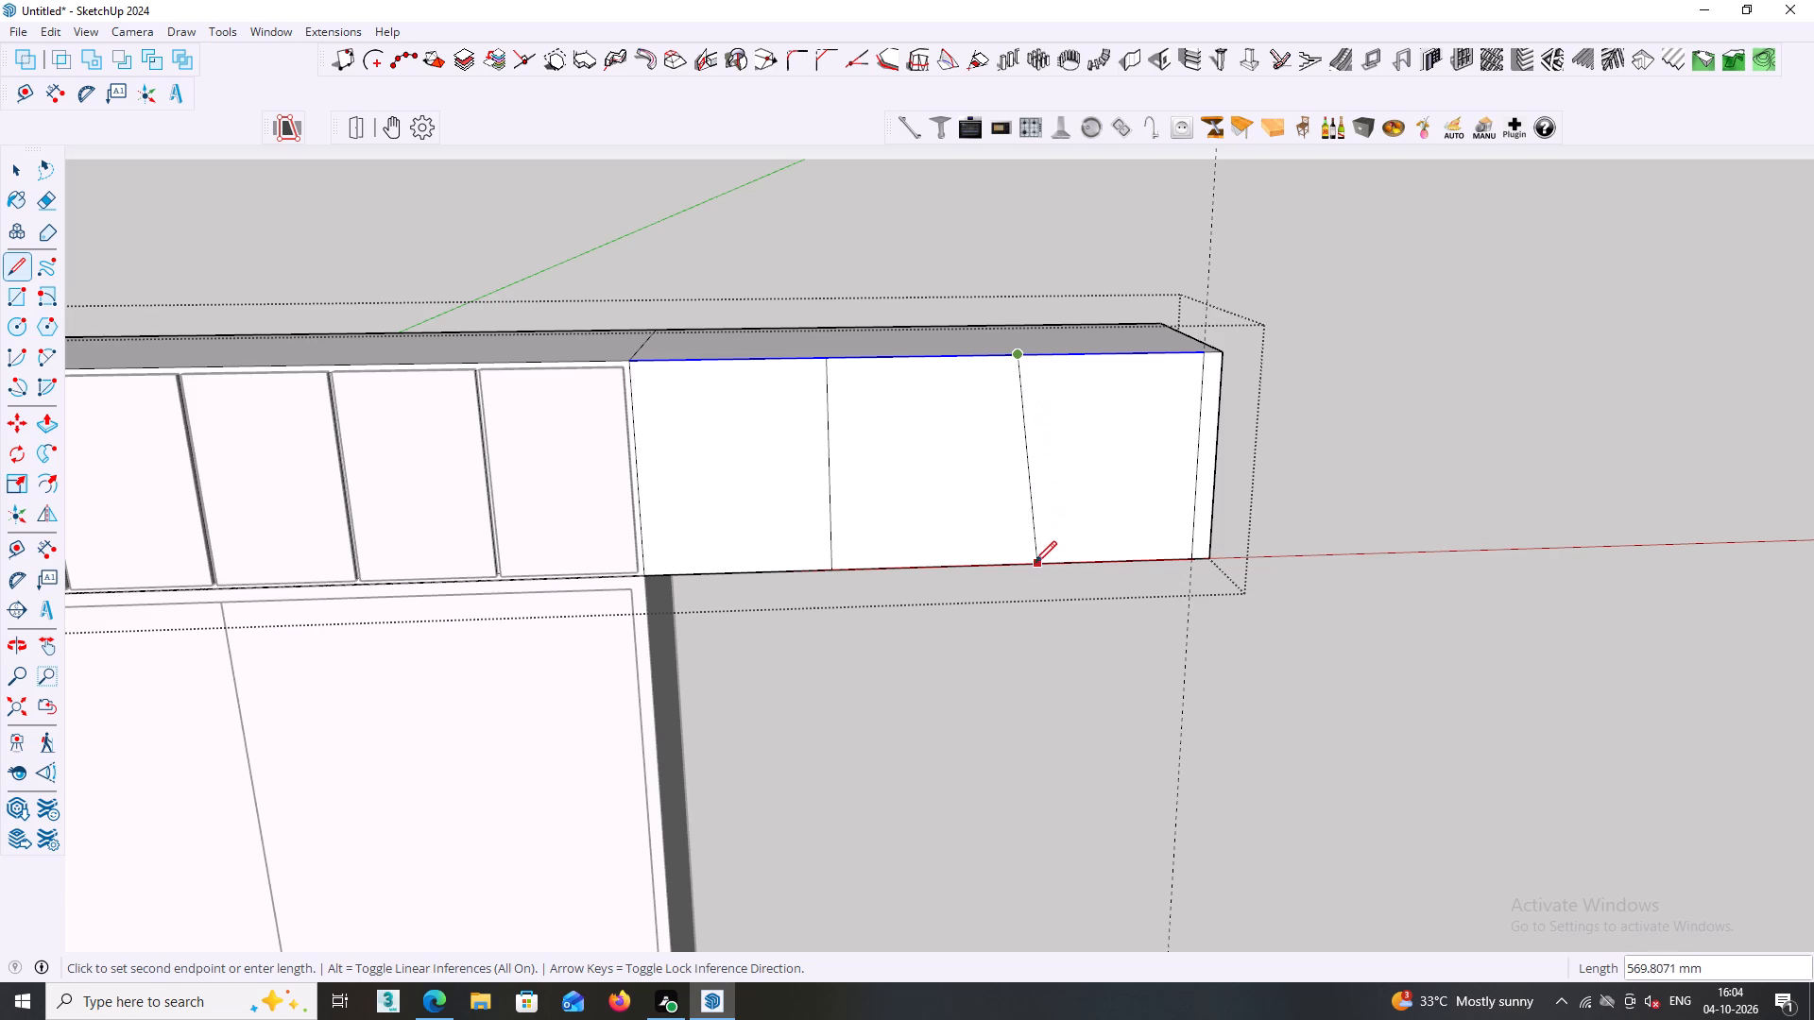
click(1020, 562)
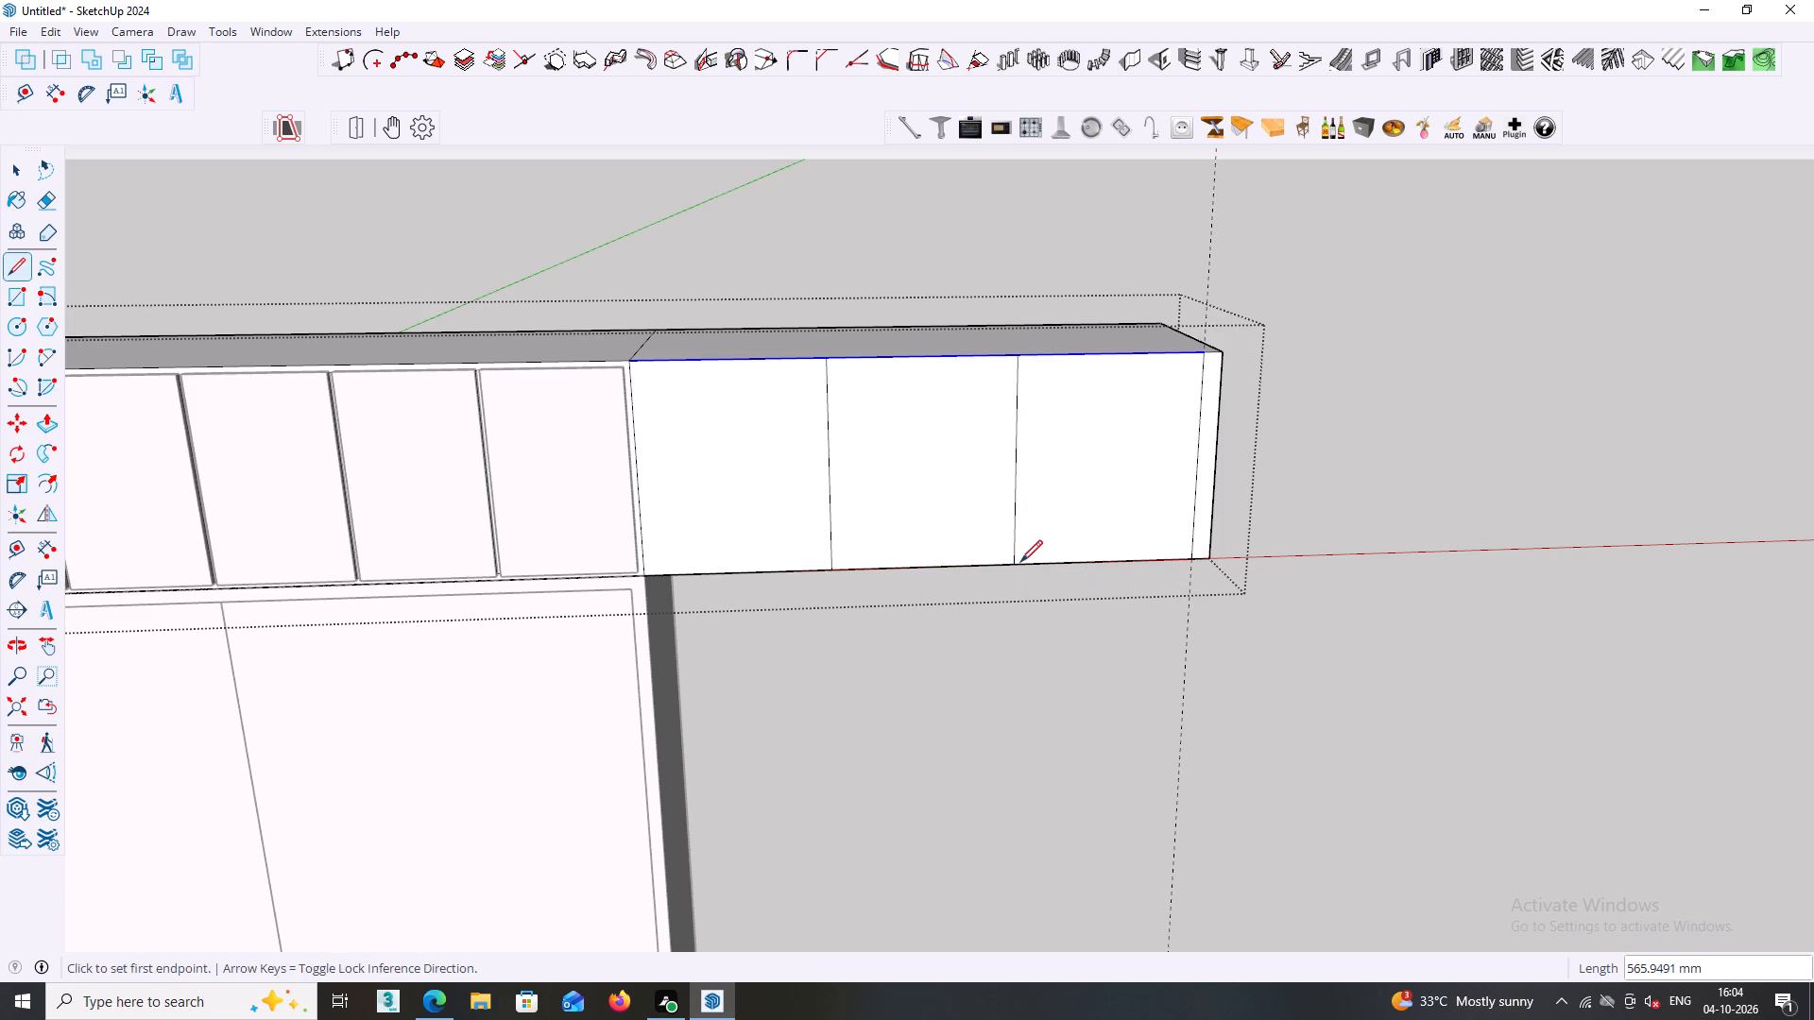
key(space)
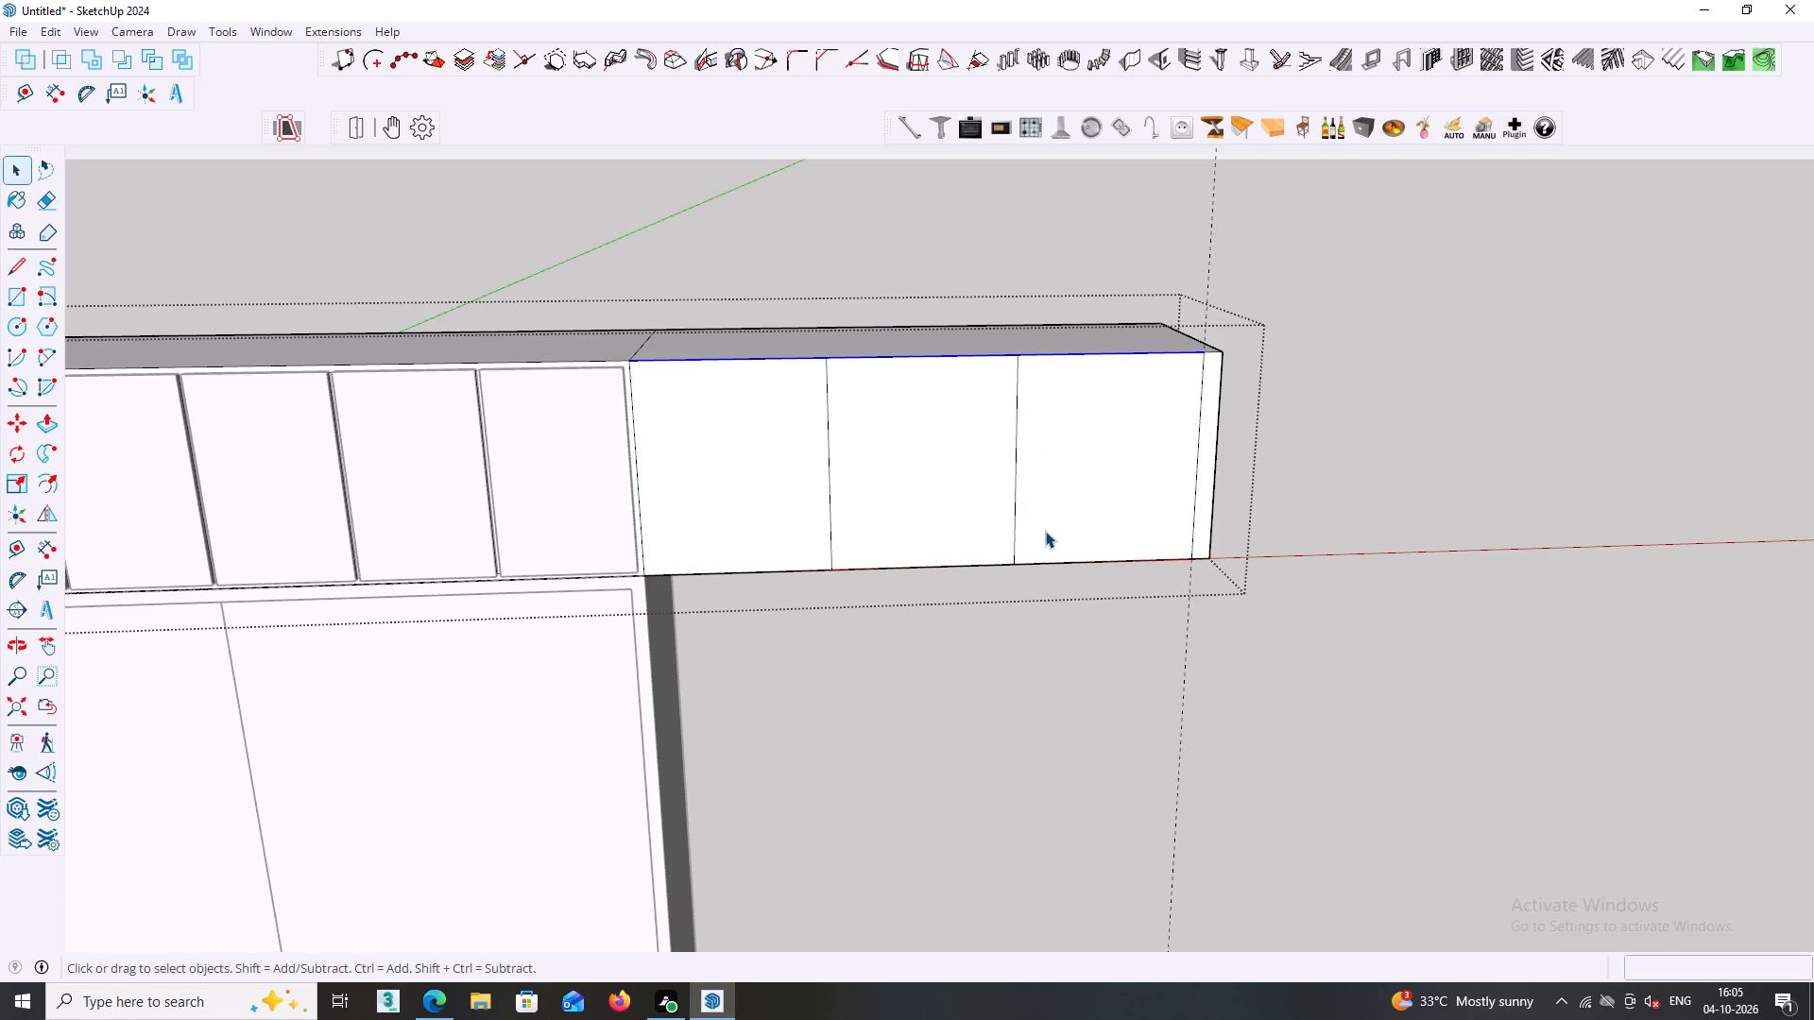
Copy the top edge of the extension's first door panel straight down 18 mm on the front face.
middle_click(821, 484)
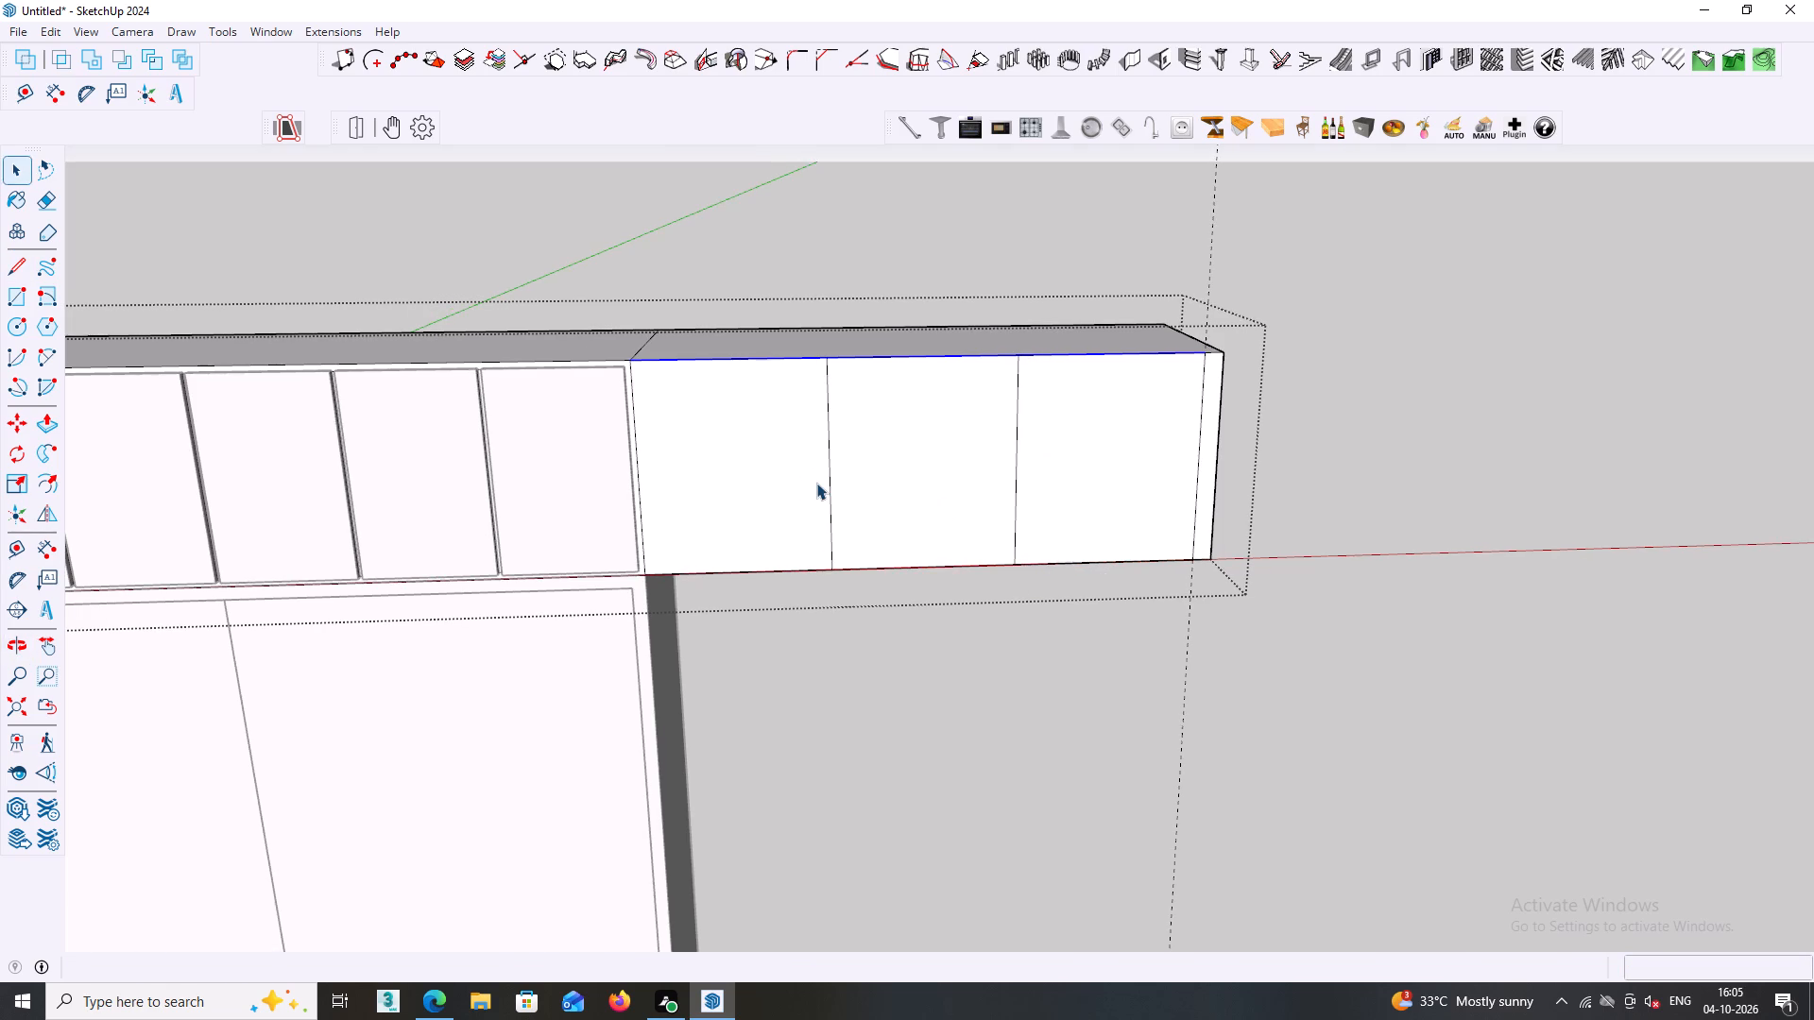
scroll(816, 483, up, 2)
middle_drag(840, 476, 890, 486)
scroll(633, 414, up, 3)
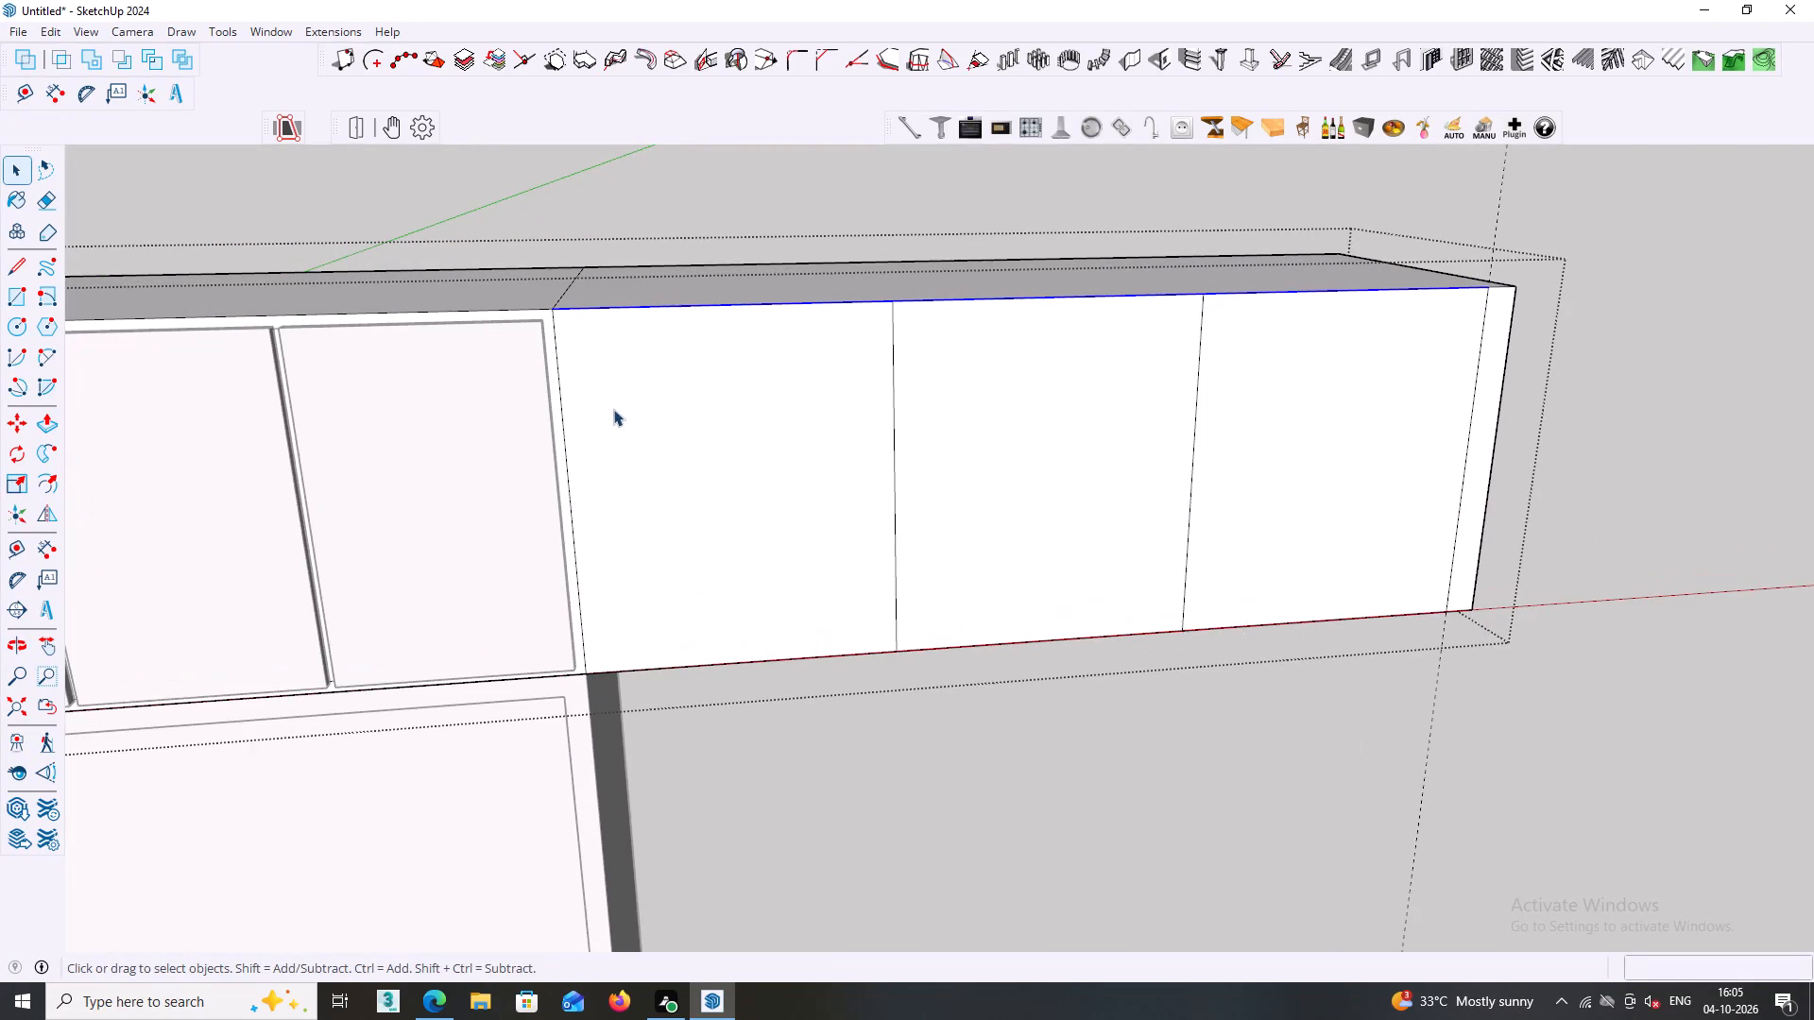
middle_drag(587, 396, 555, 431)
scroll(694, 451, down, 2)
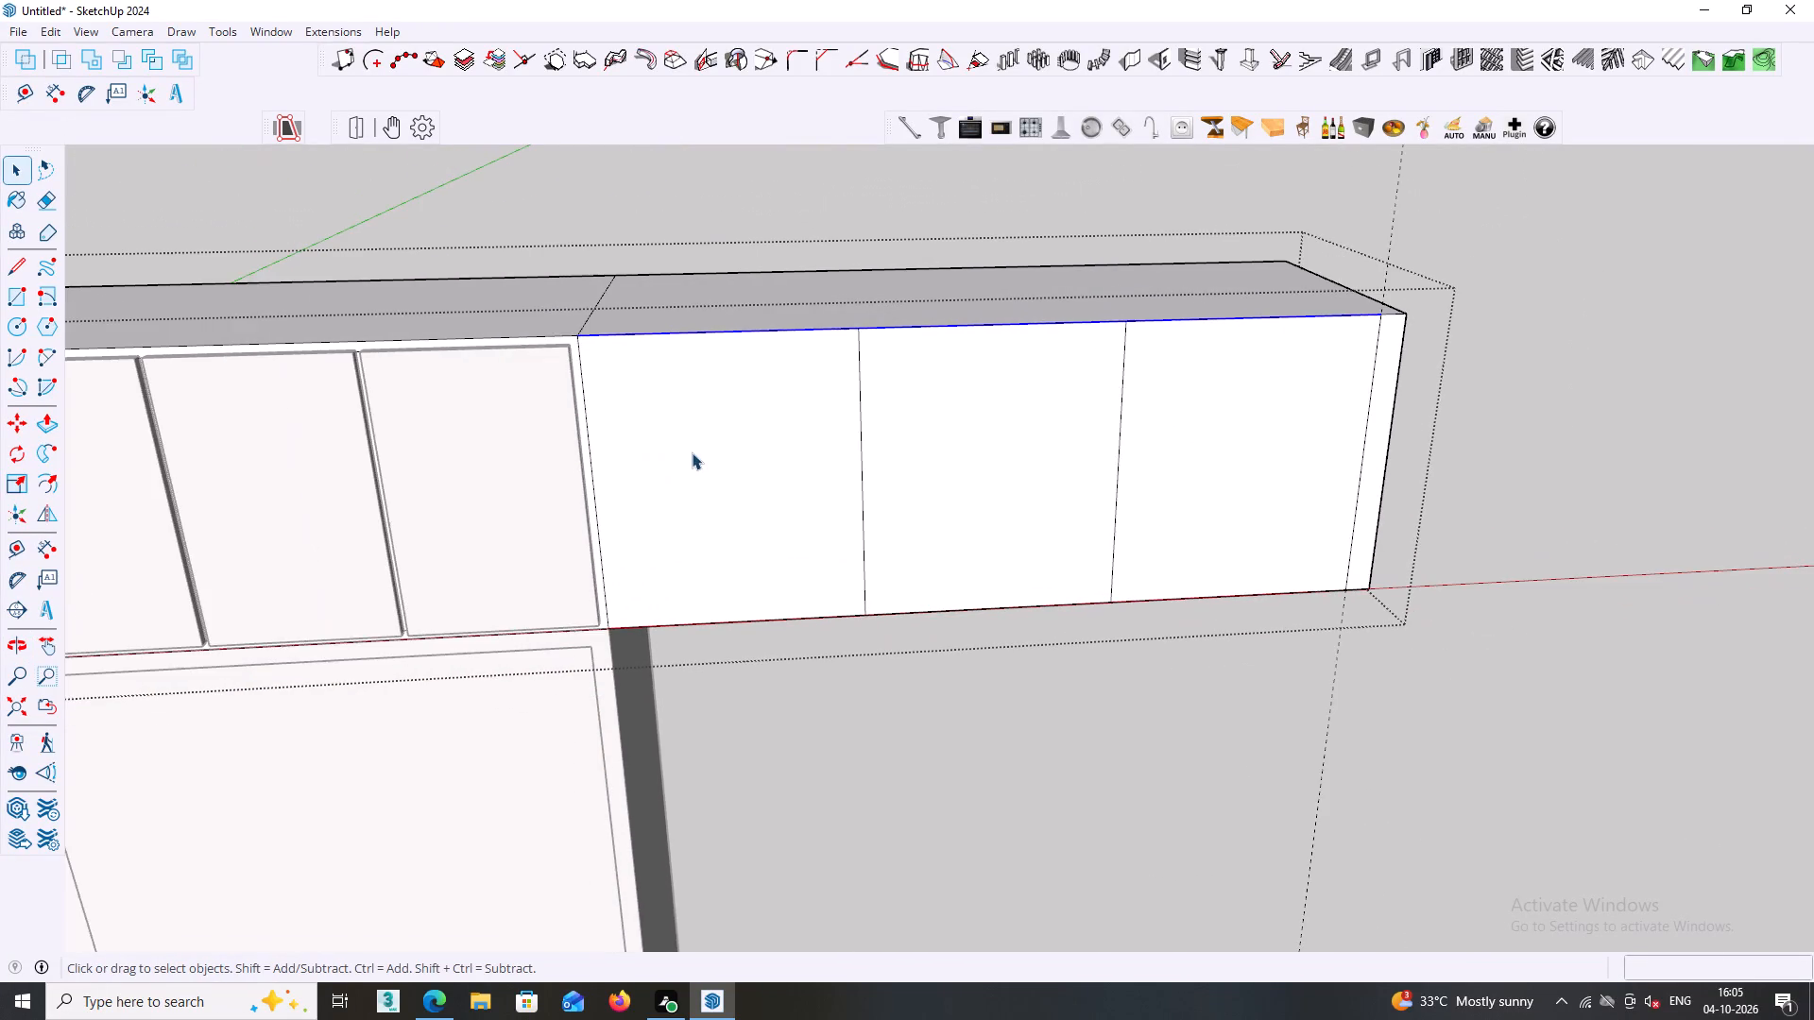
scroll(679, 445, down, 2)
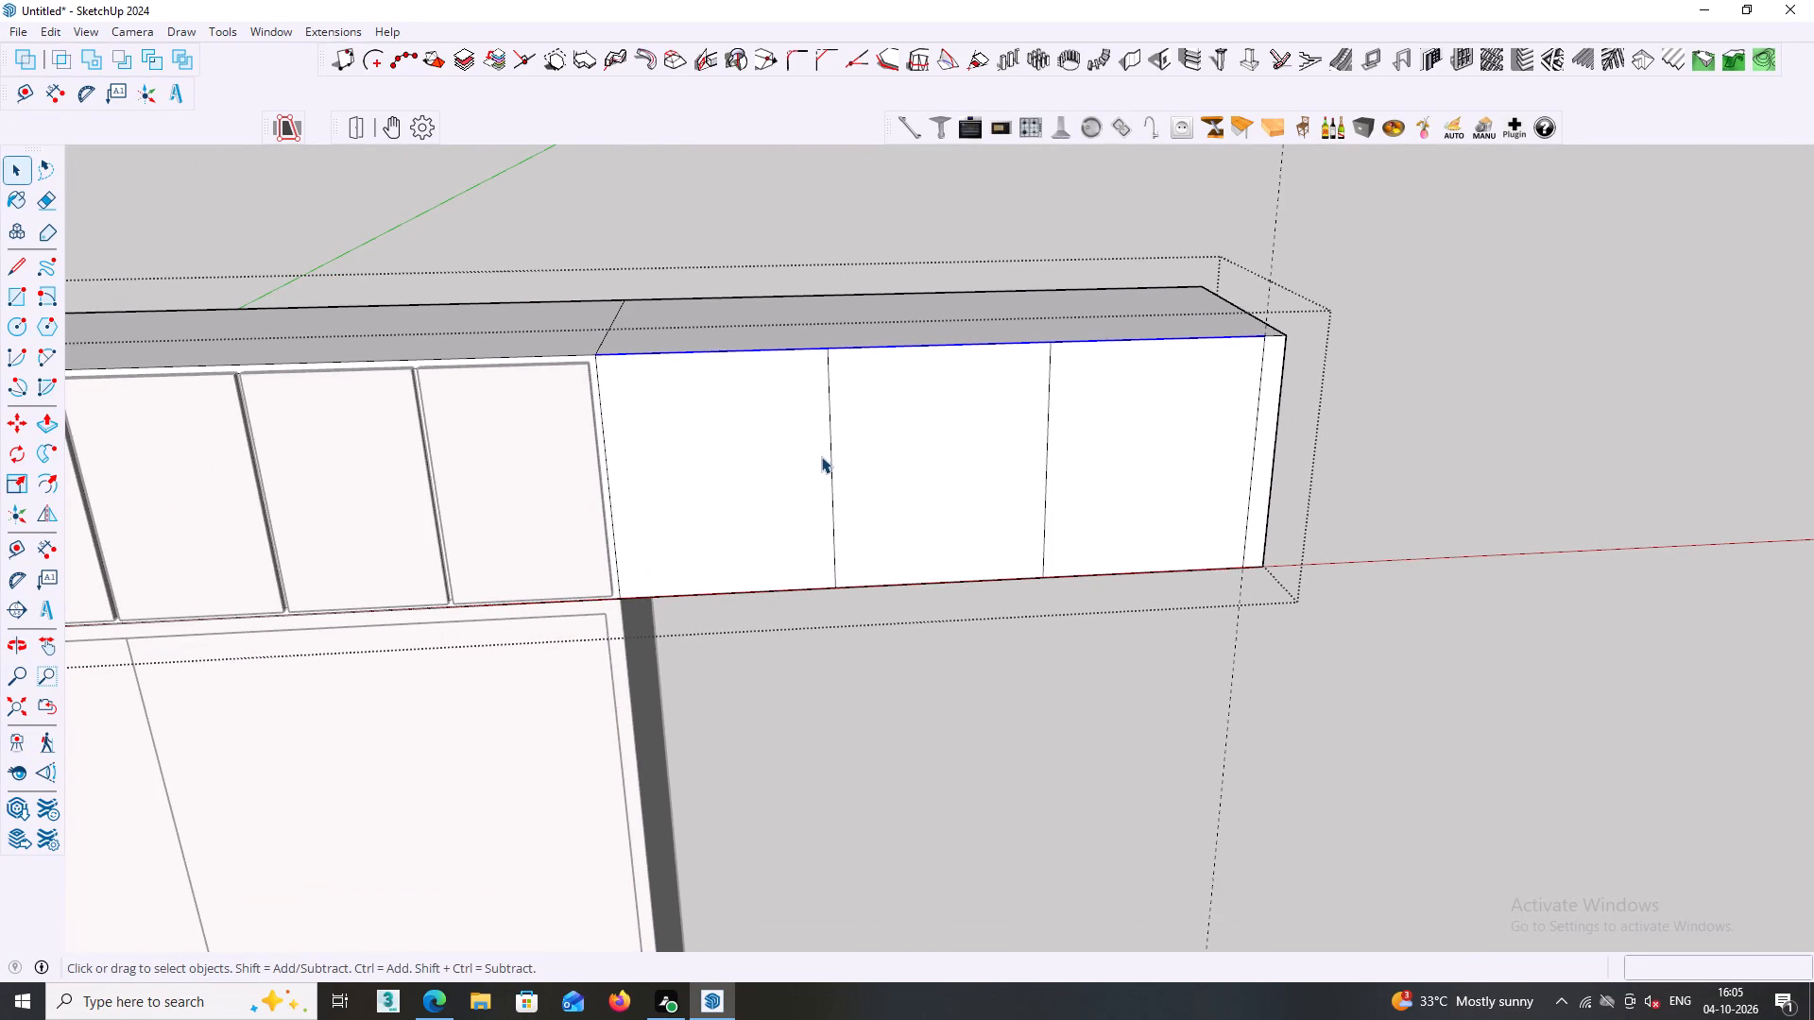
middle_drag(821, 456, 826, 416)
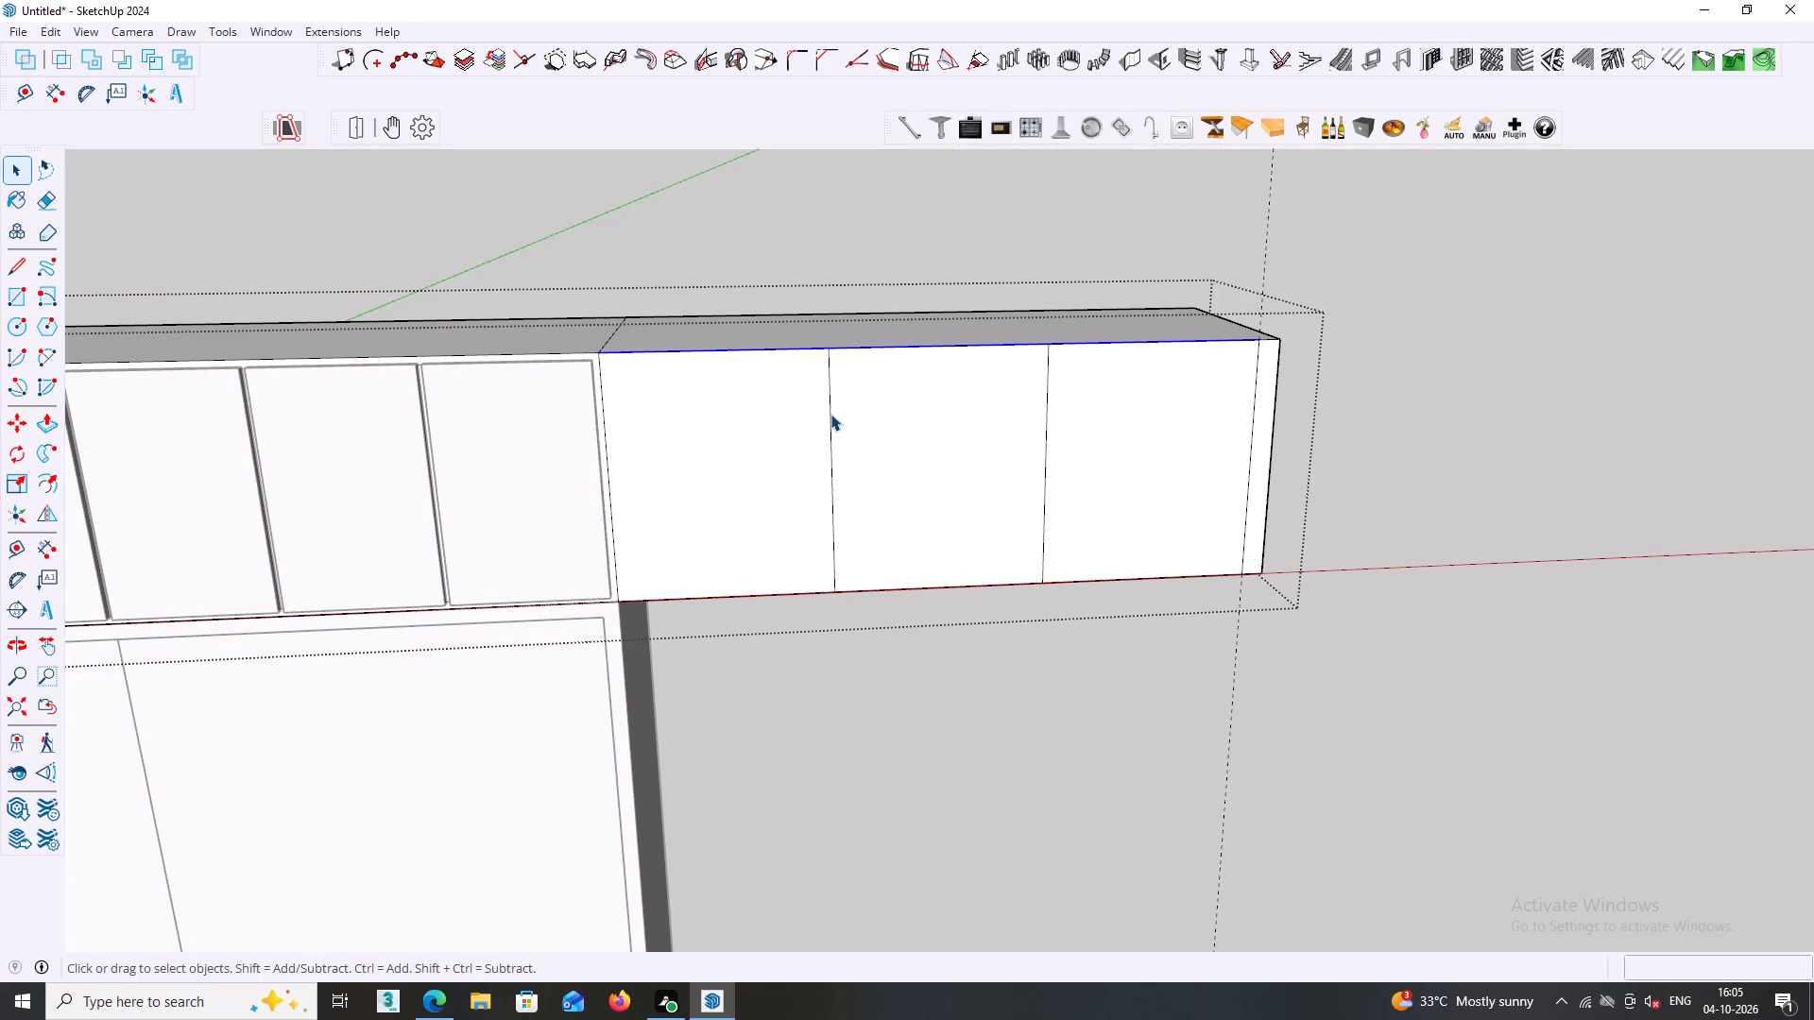
click(830, 406)
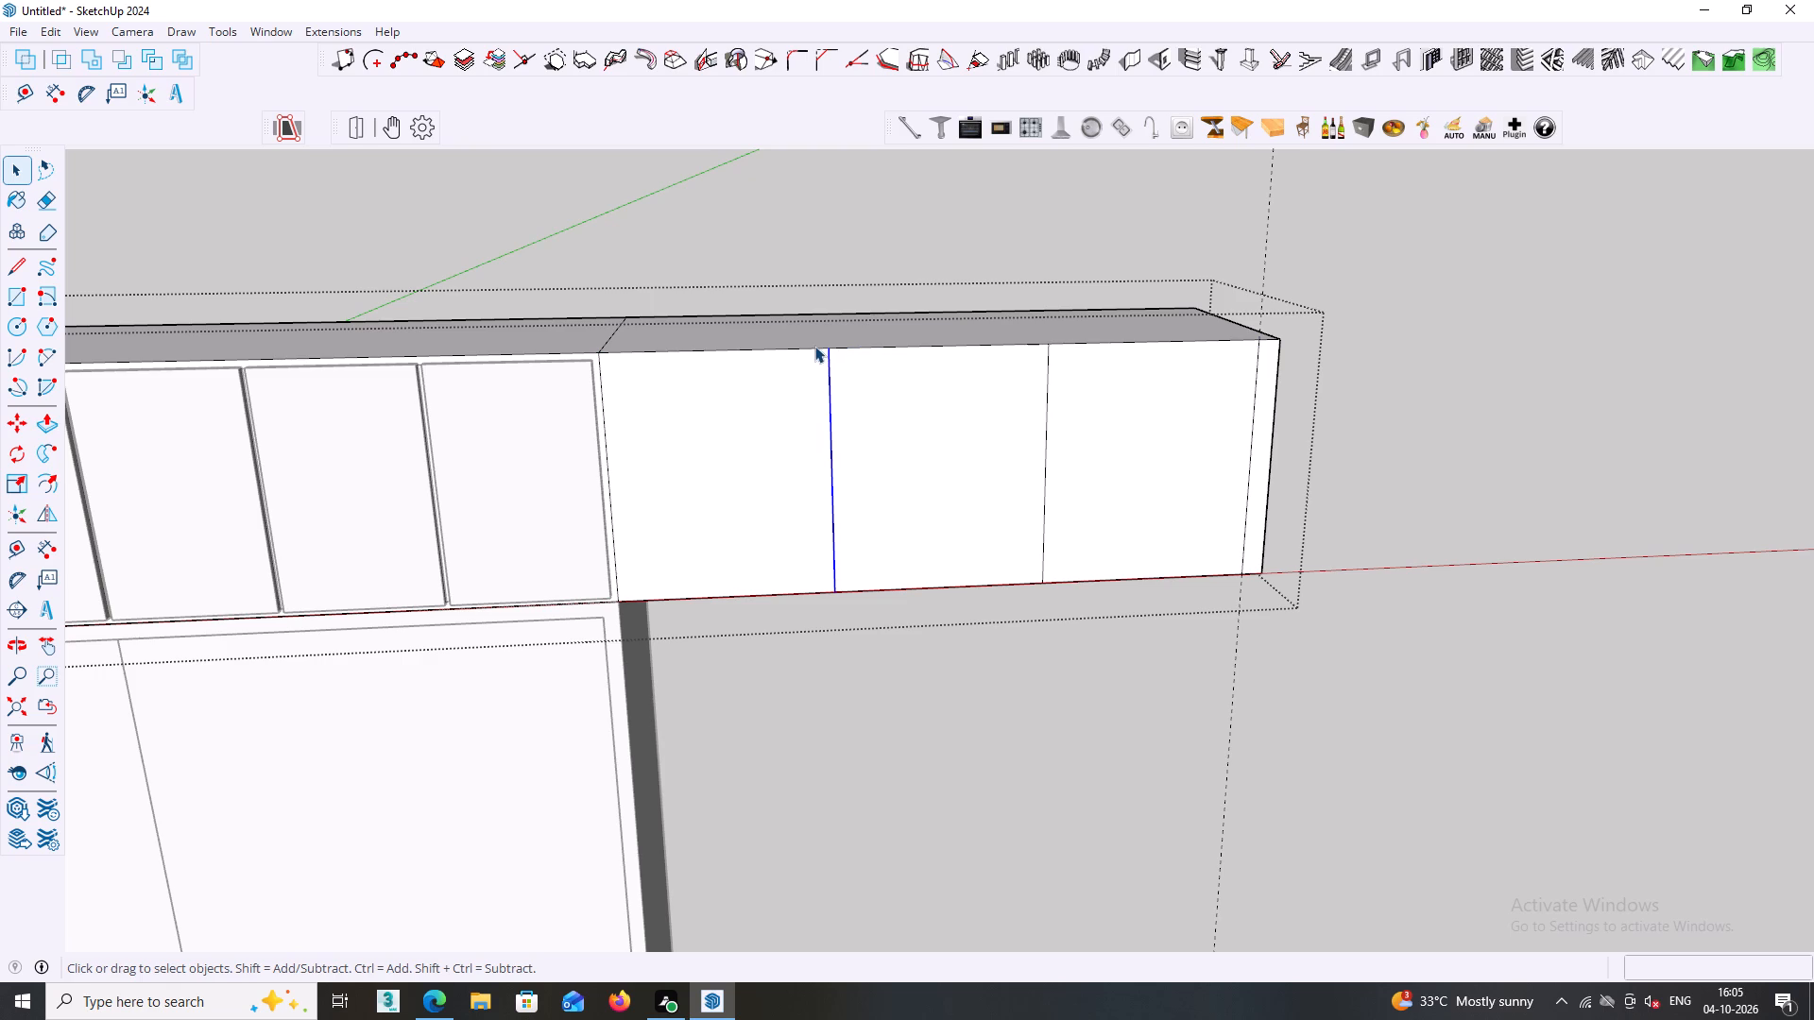
click(814, 346)
click(712, 350)
click(840, 348)
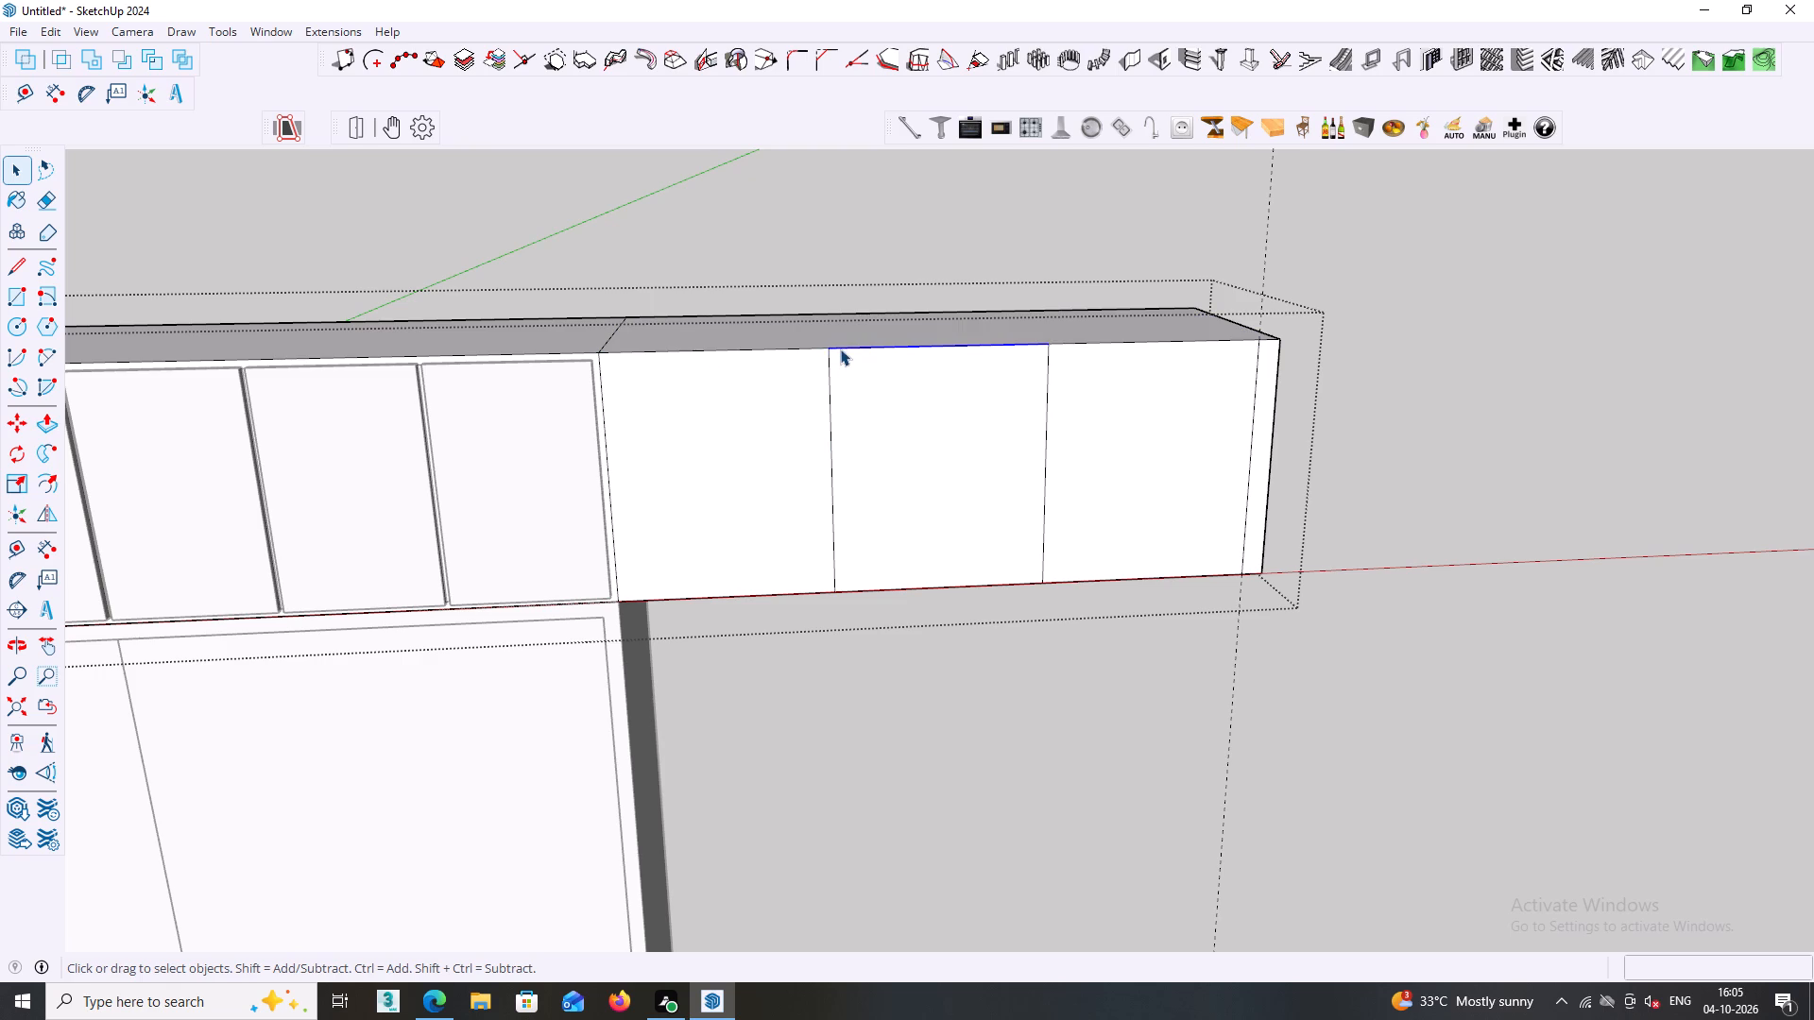
click(804, 347)
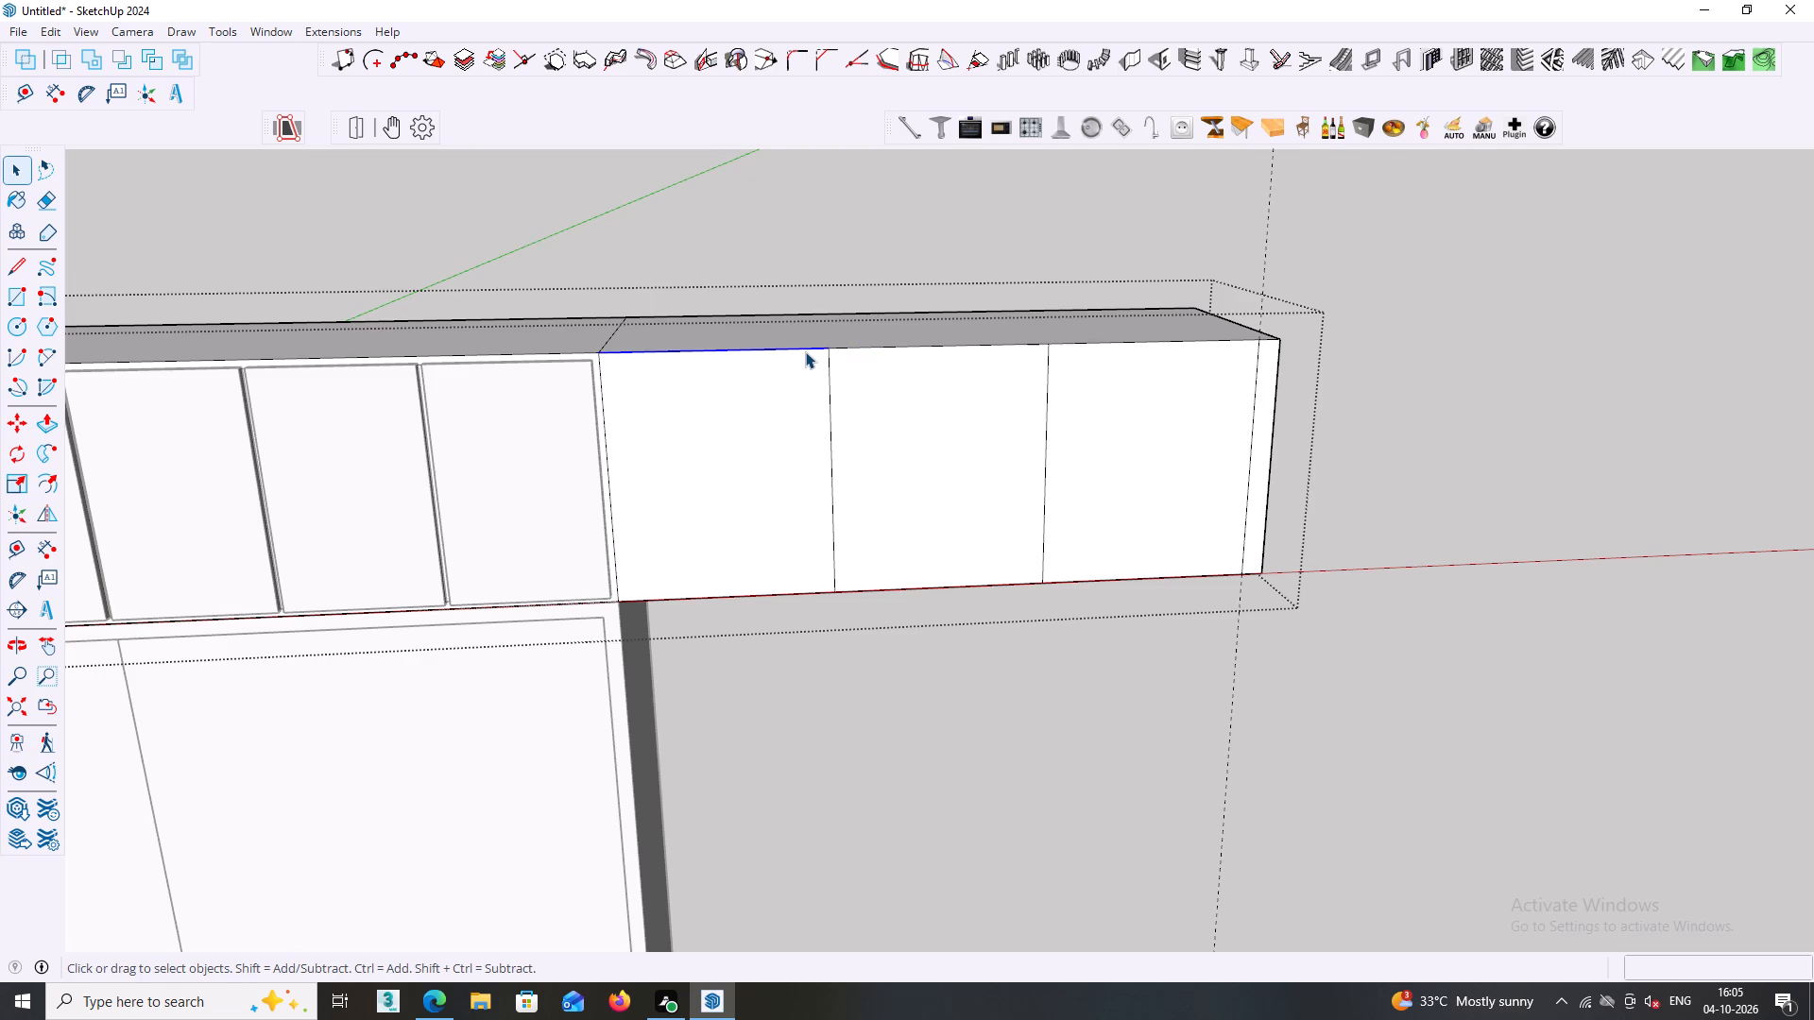
key(m)
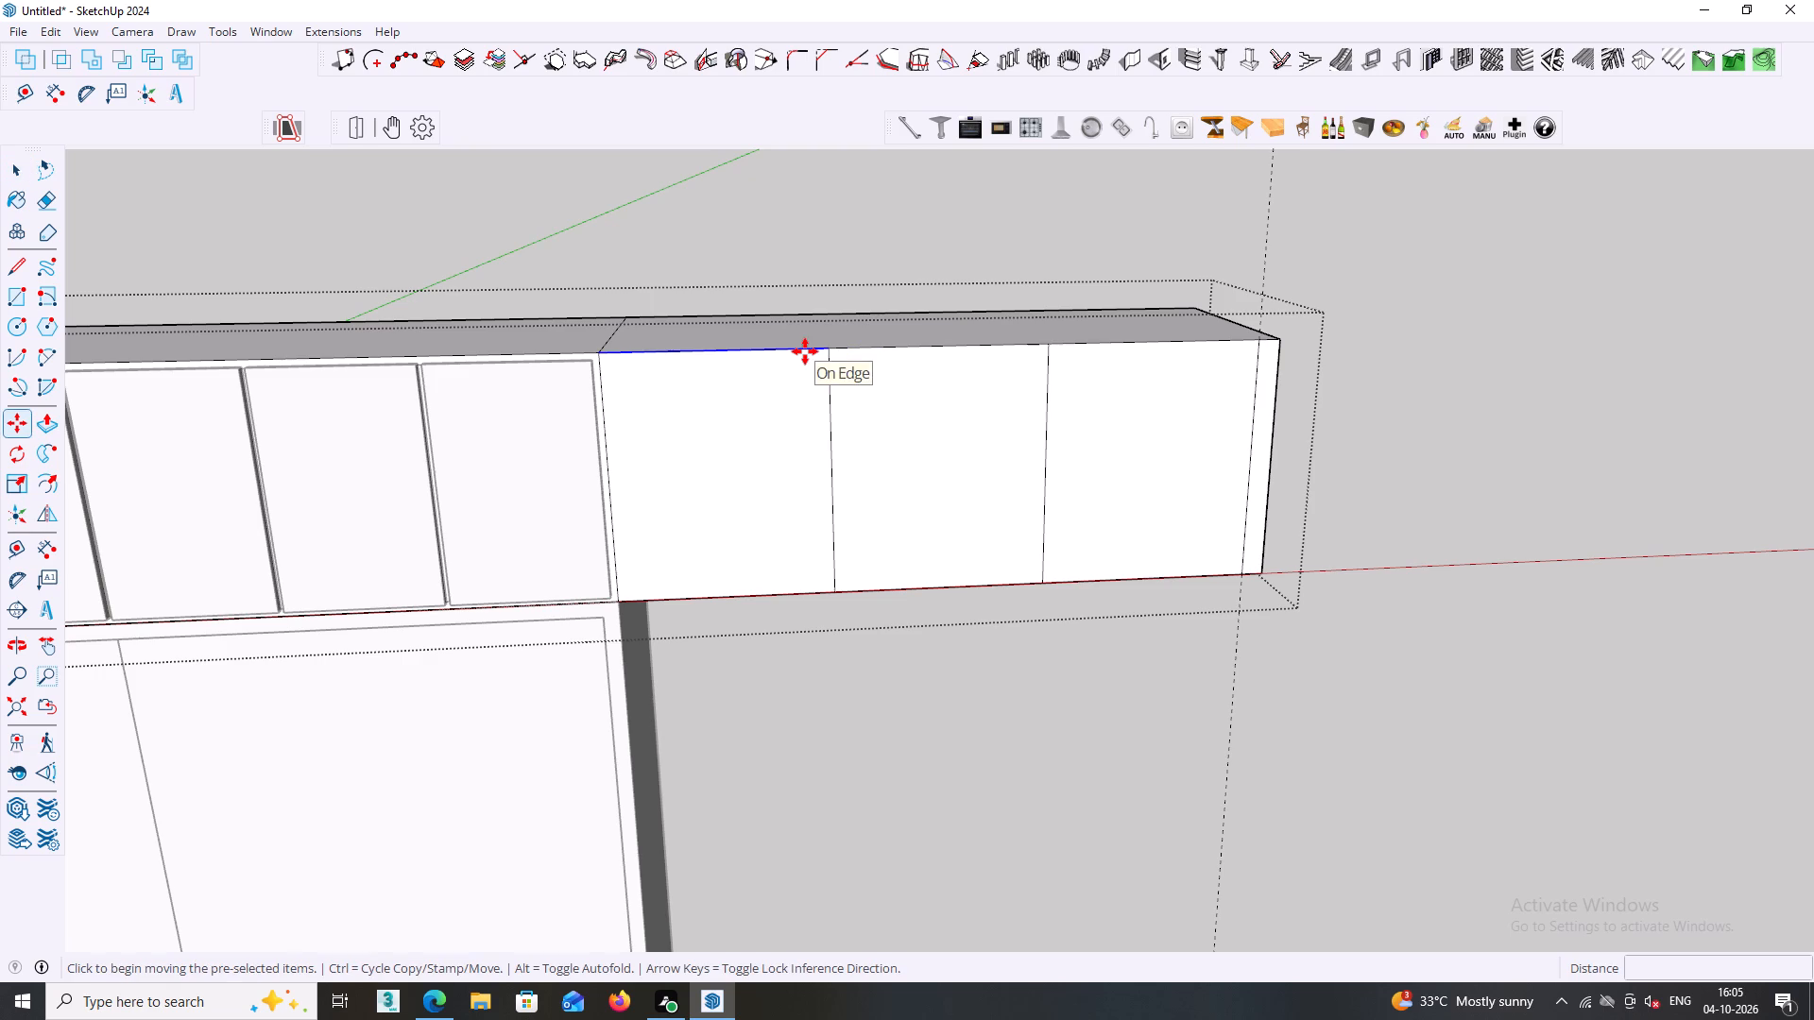
click(805, 351)
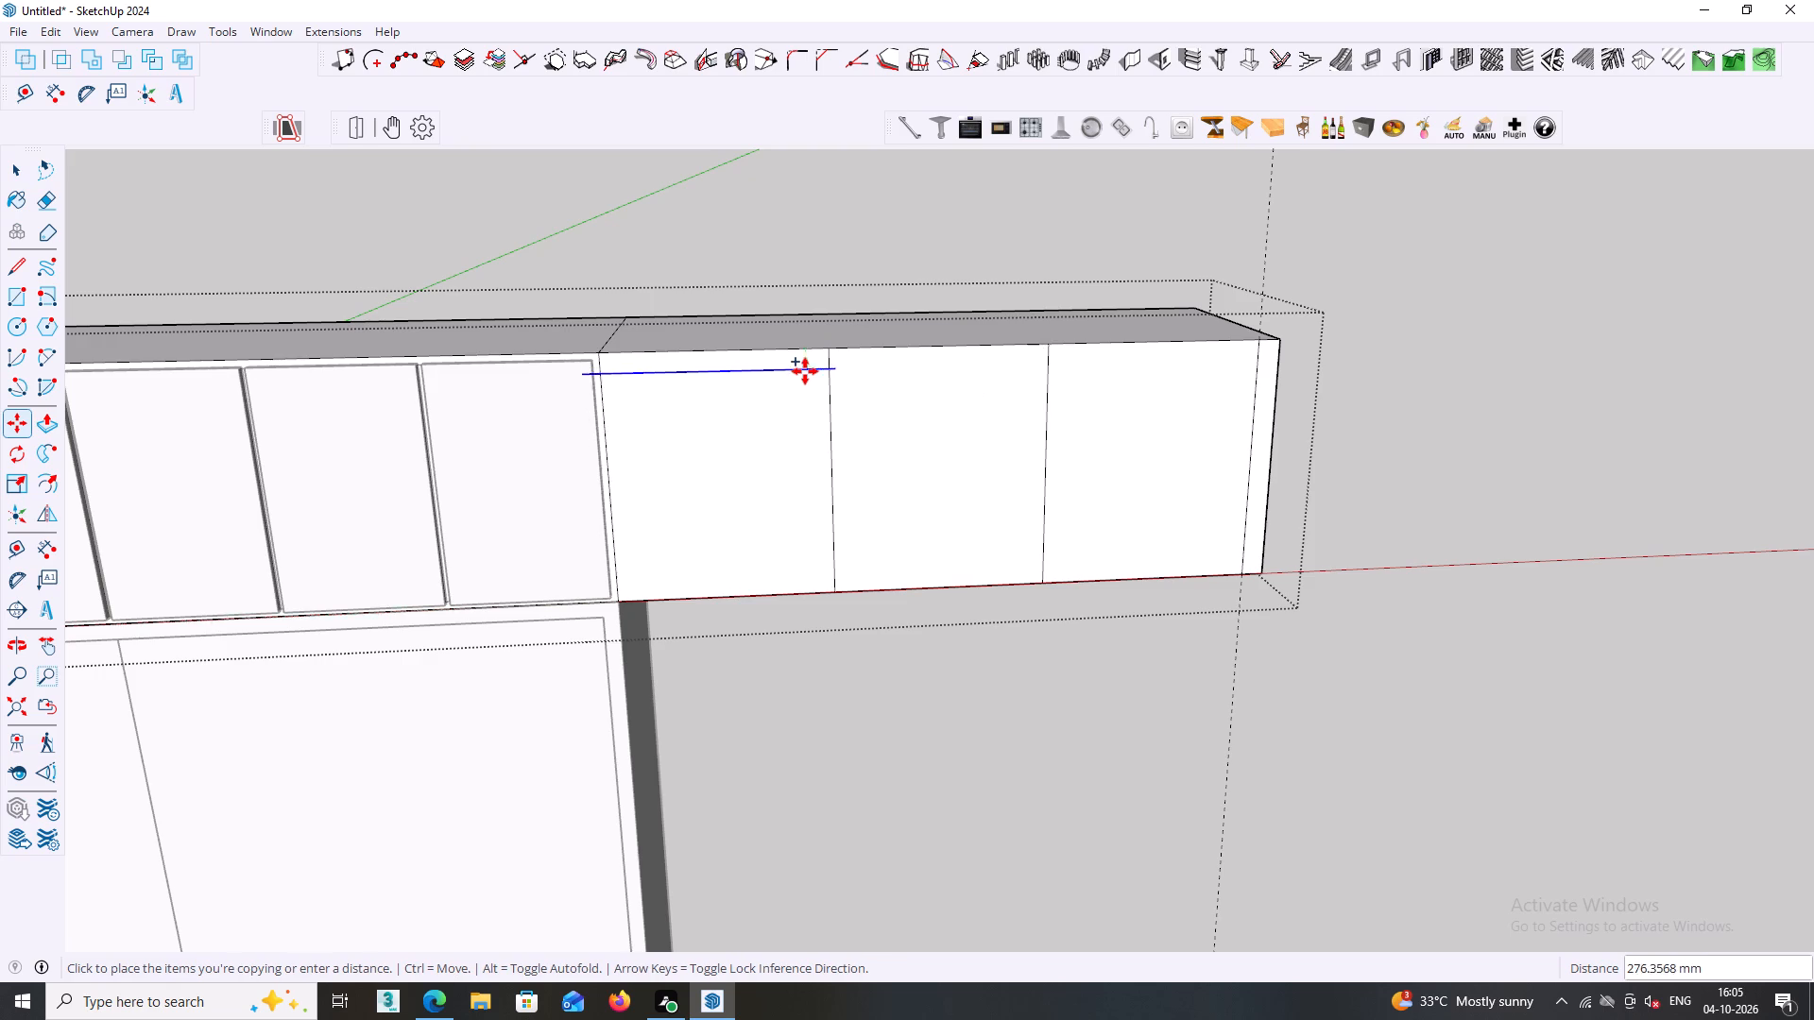
key(Left)
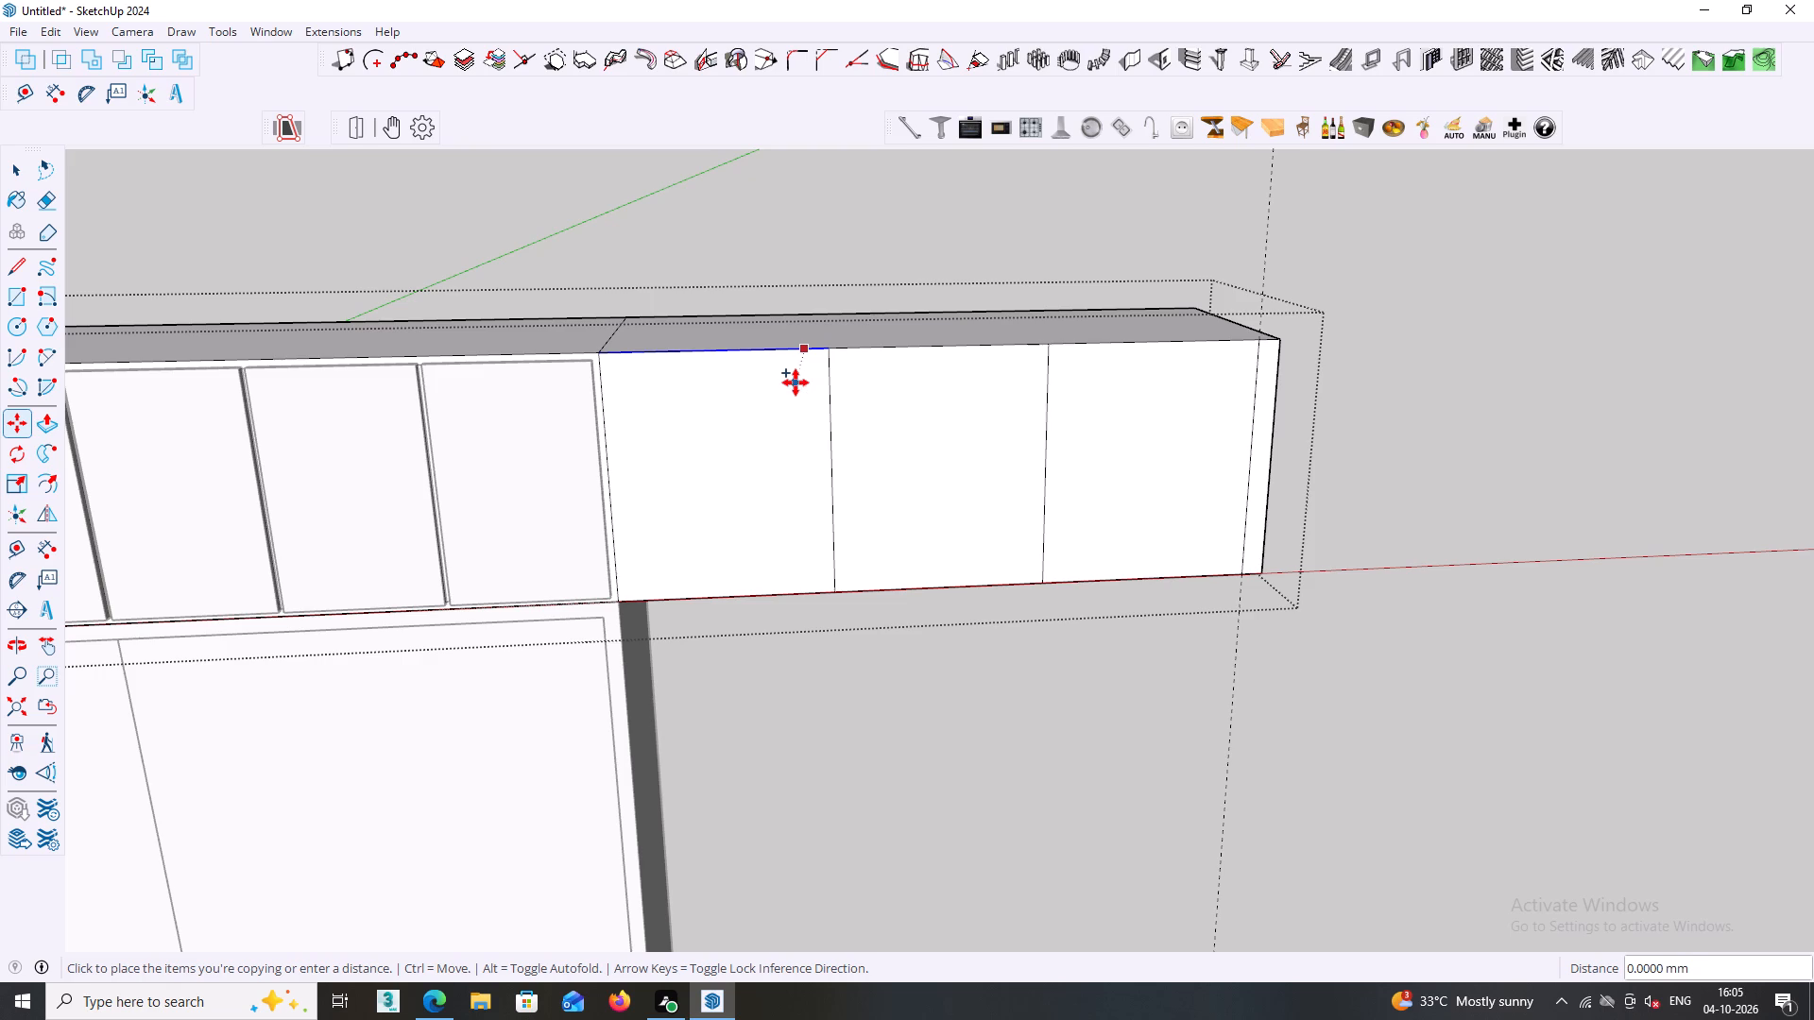
key(Up)
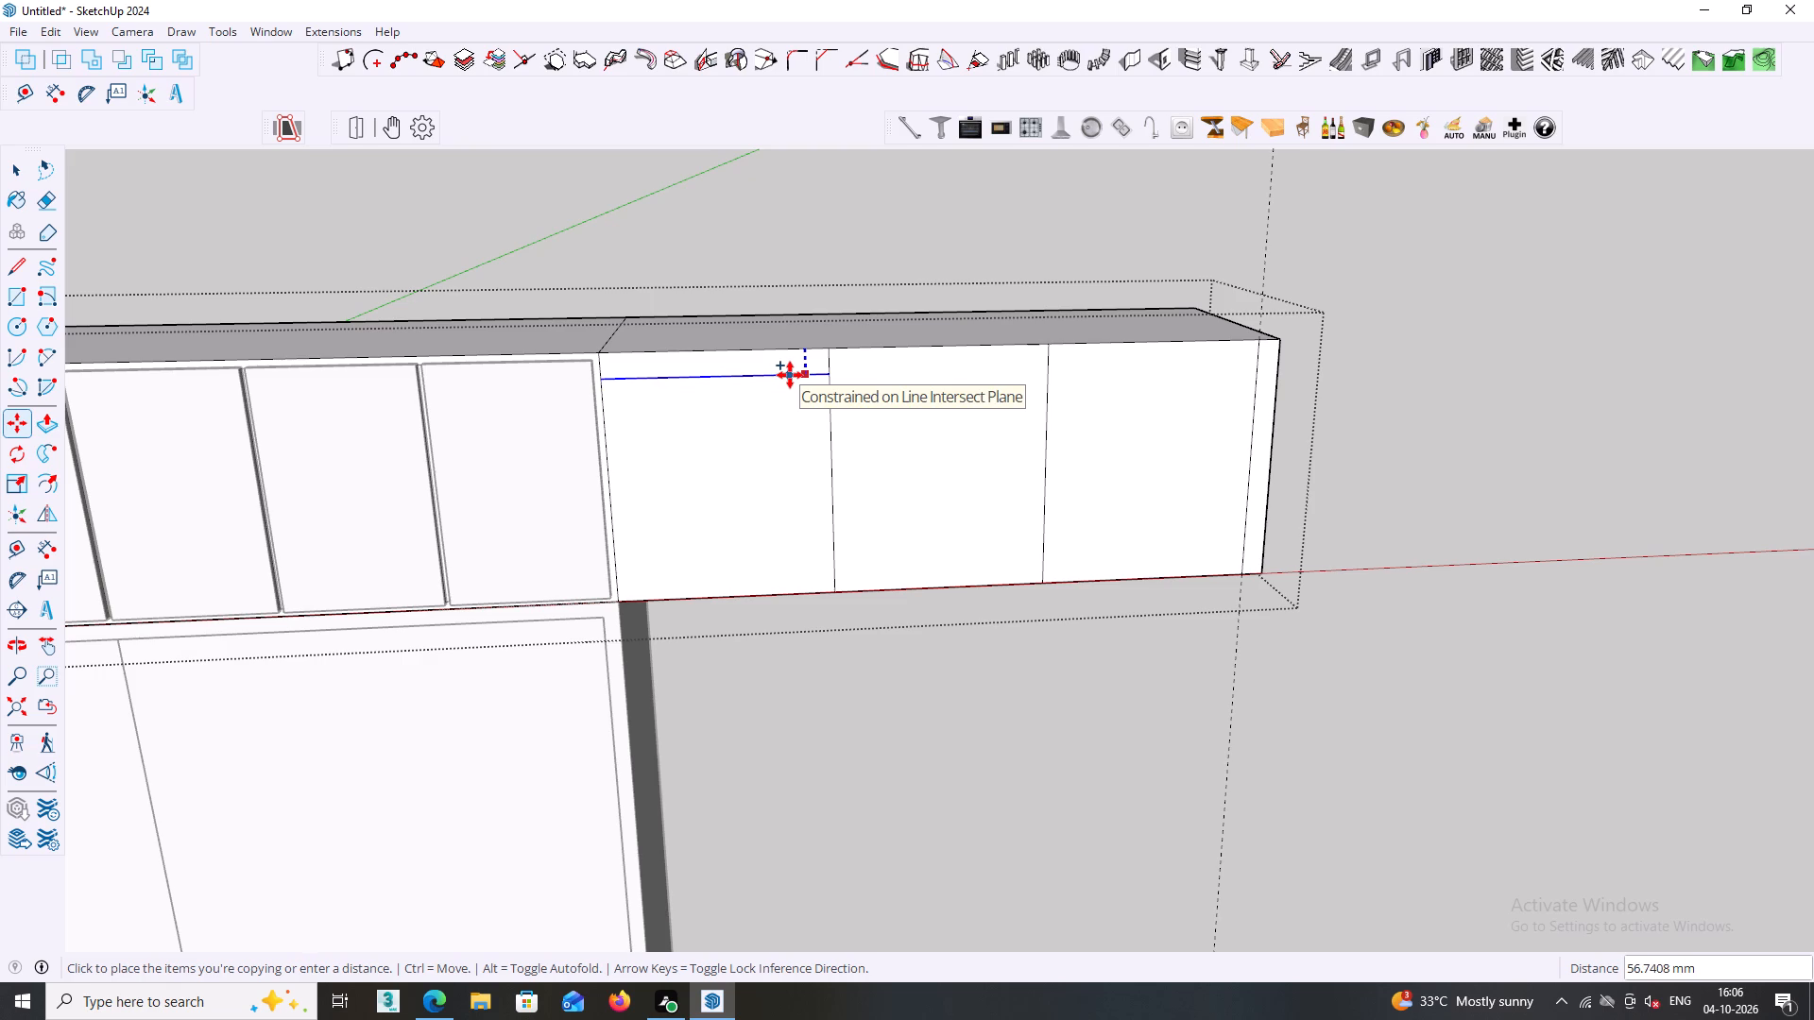
scroll(790, 375, up, 1)
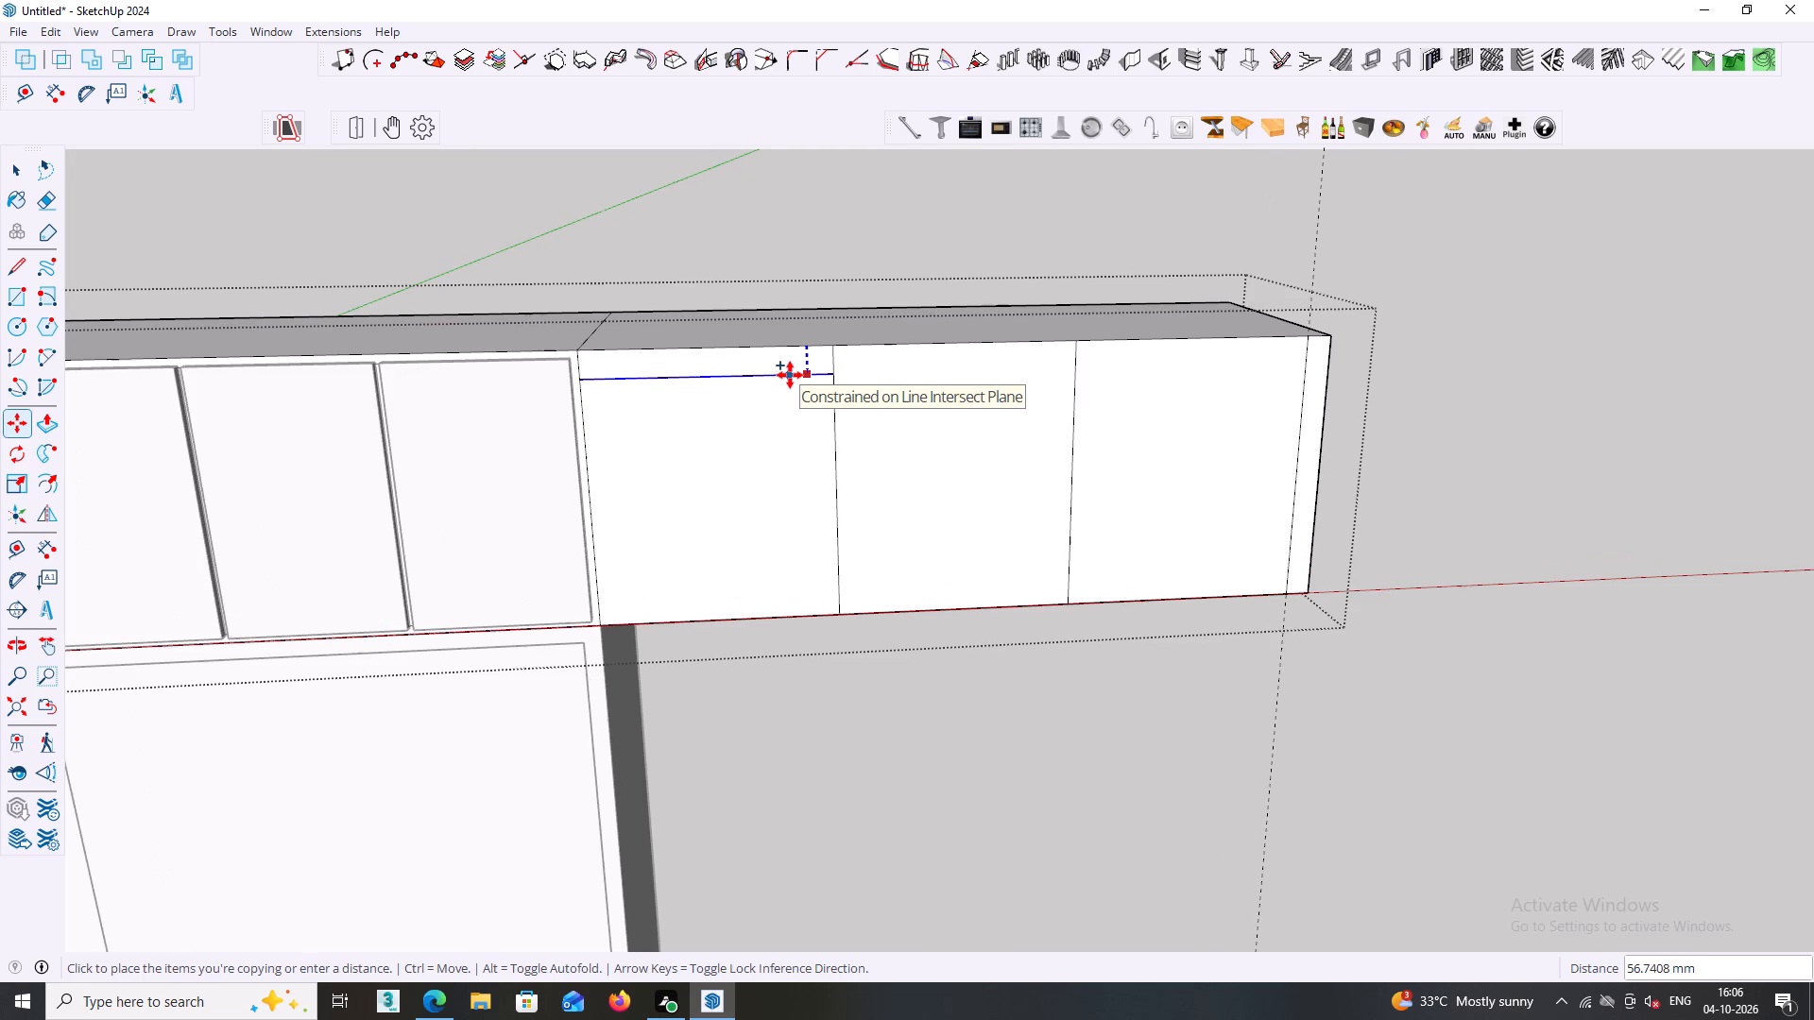
text(18)
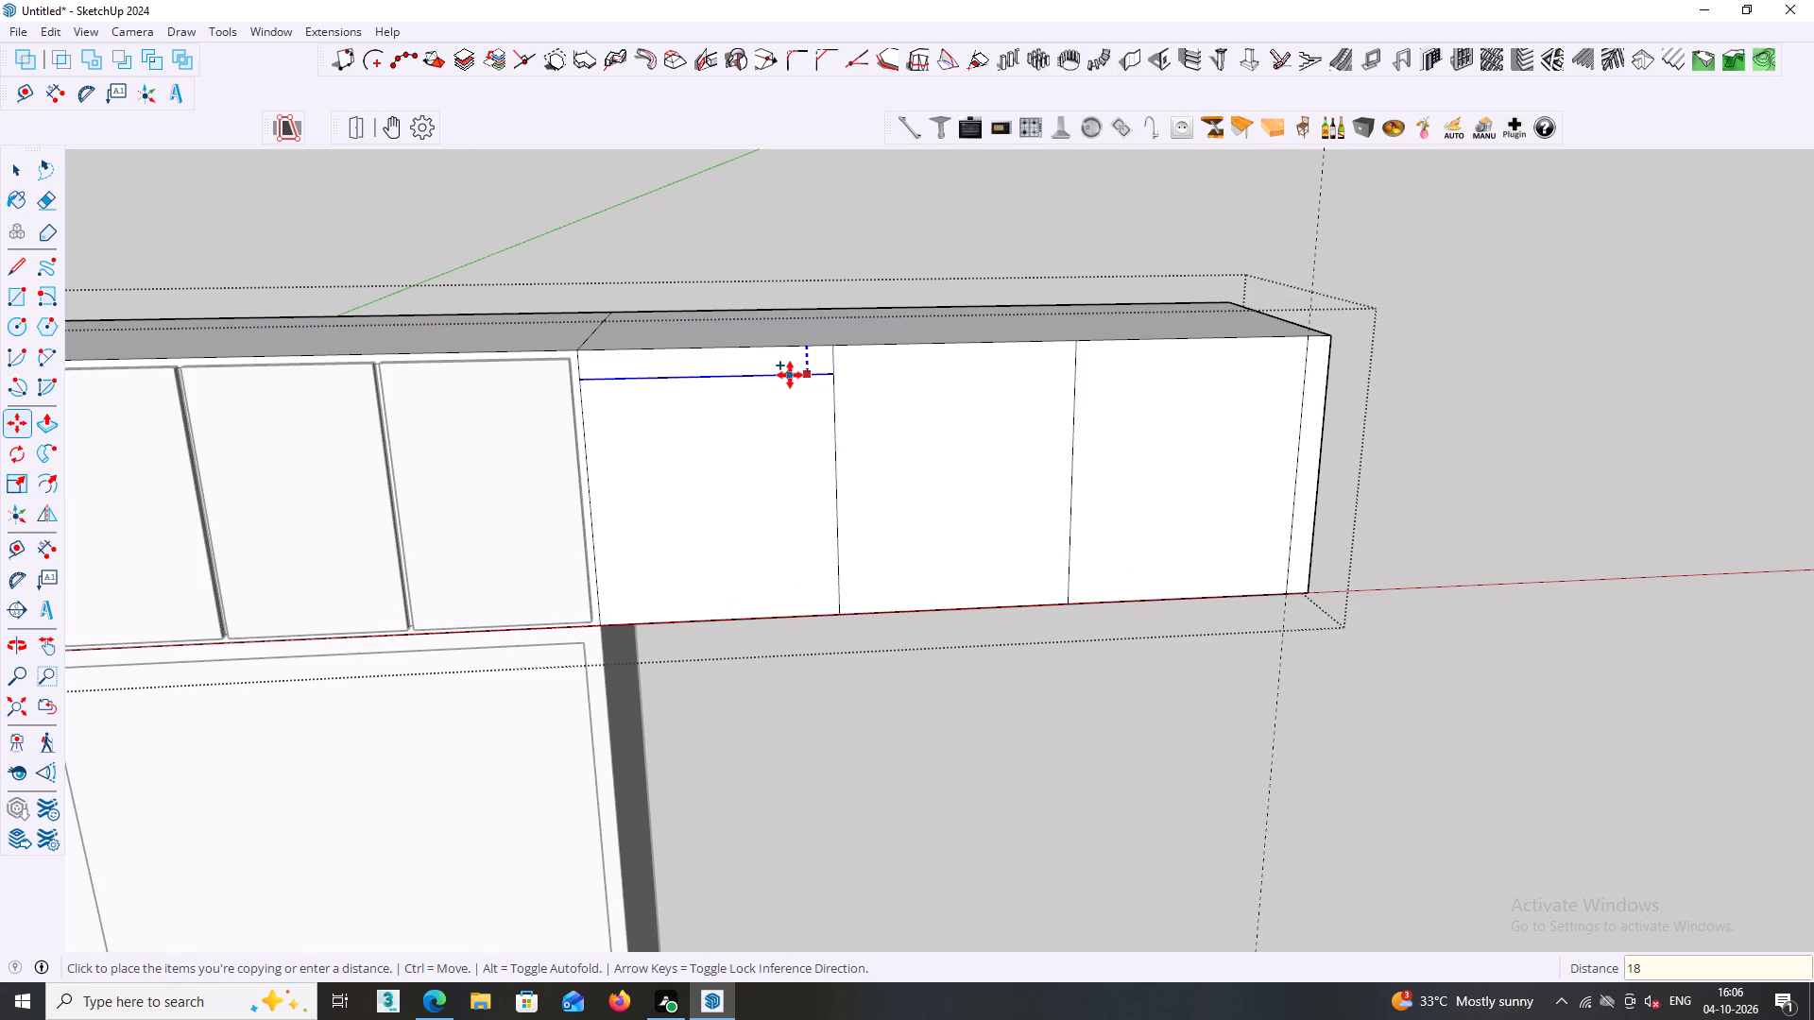
key(Return)
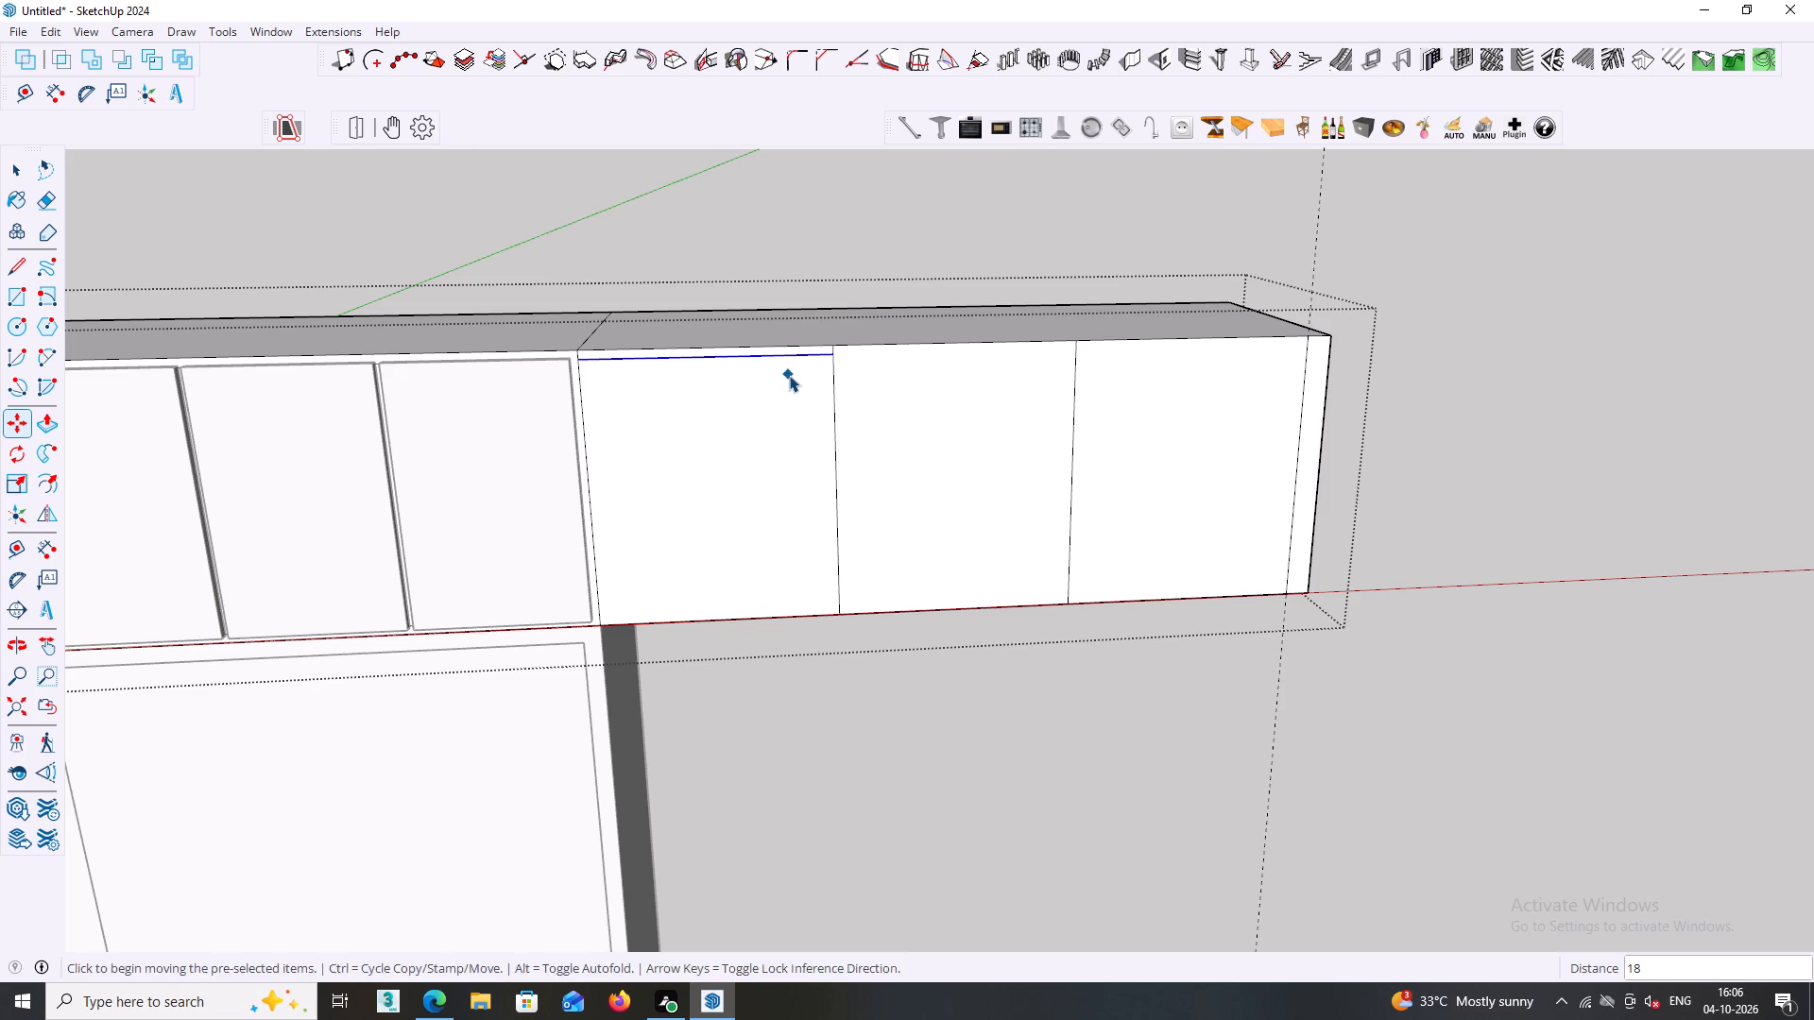
key(space)
Continue the 18 mm line horizontally about 1033 mm across the other two panels and end strip to the extension's outer edge, and close the group.
scroll(789, 375, down, 2)
shift+middle_drag(789, 376, 729, 466)
middle_drag(685, 437, 673, 440)
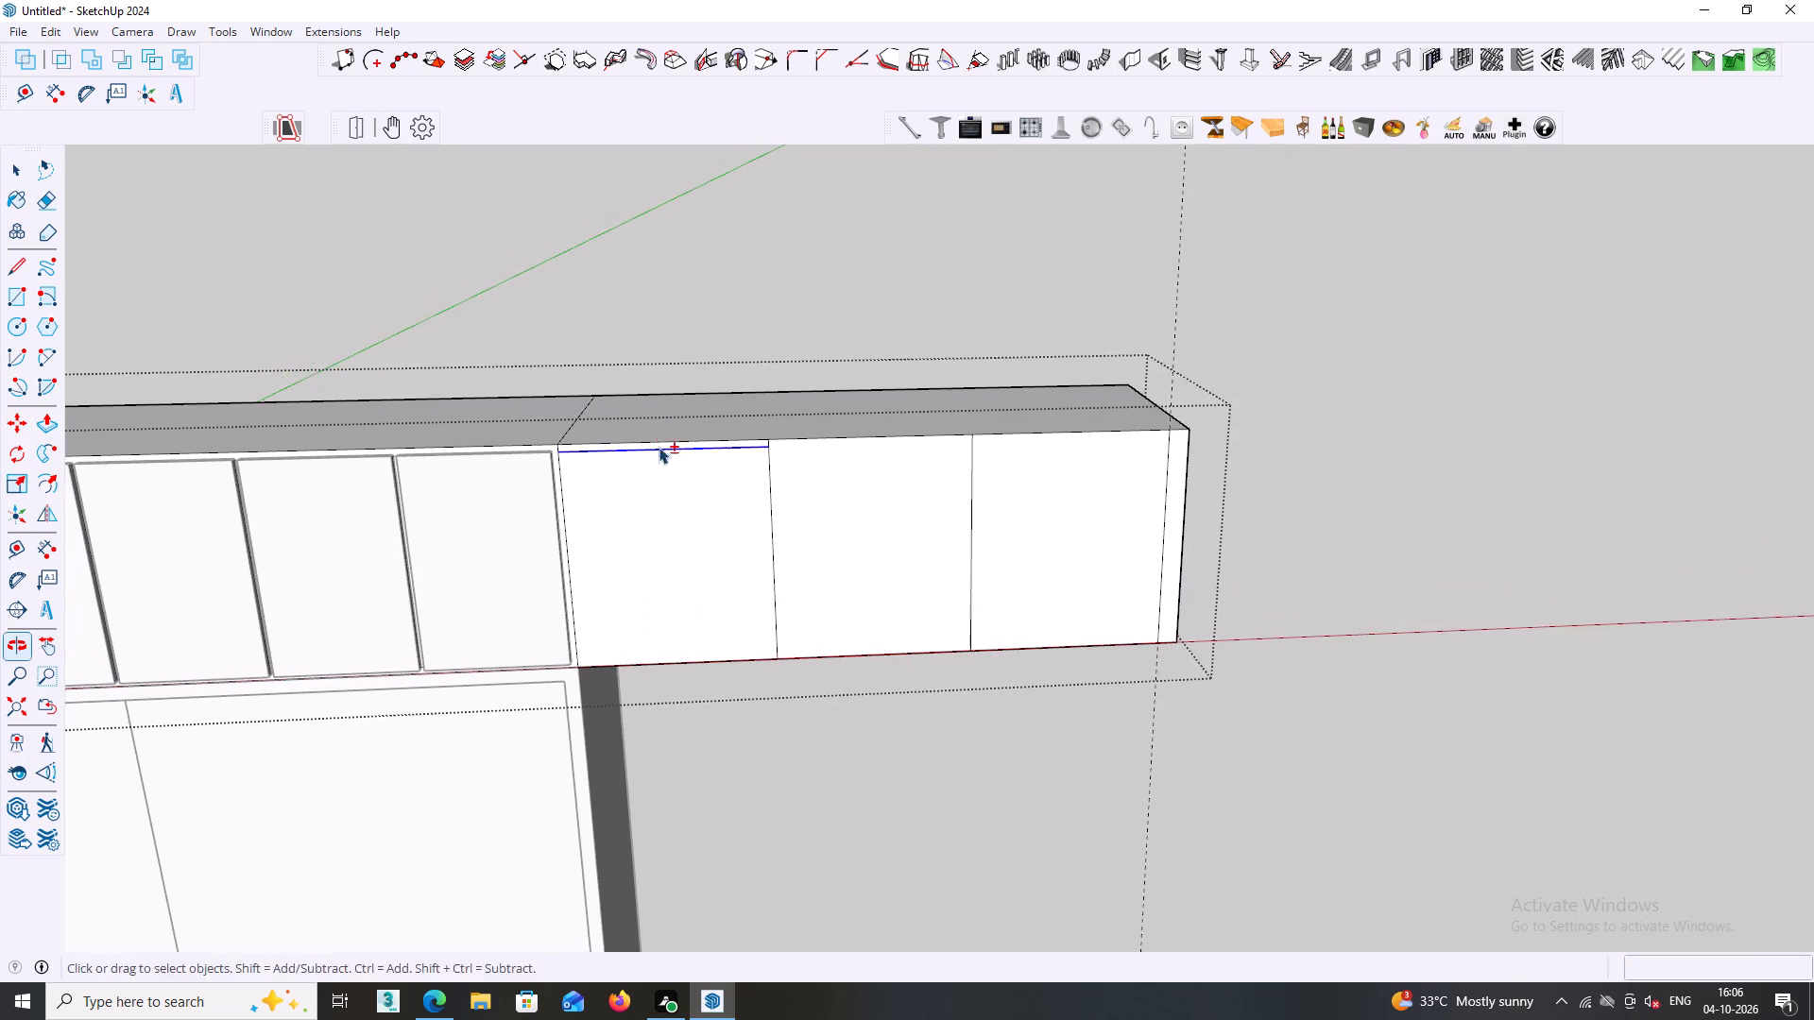
shift+middle_drag(659, 444, 706, 325)
key(l)
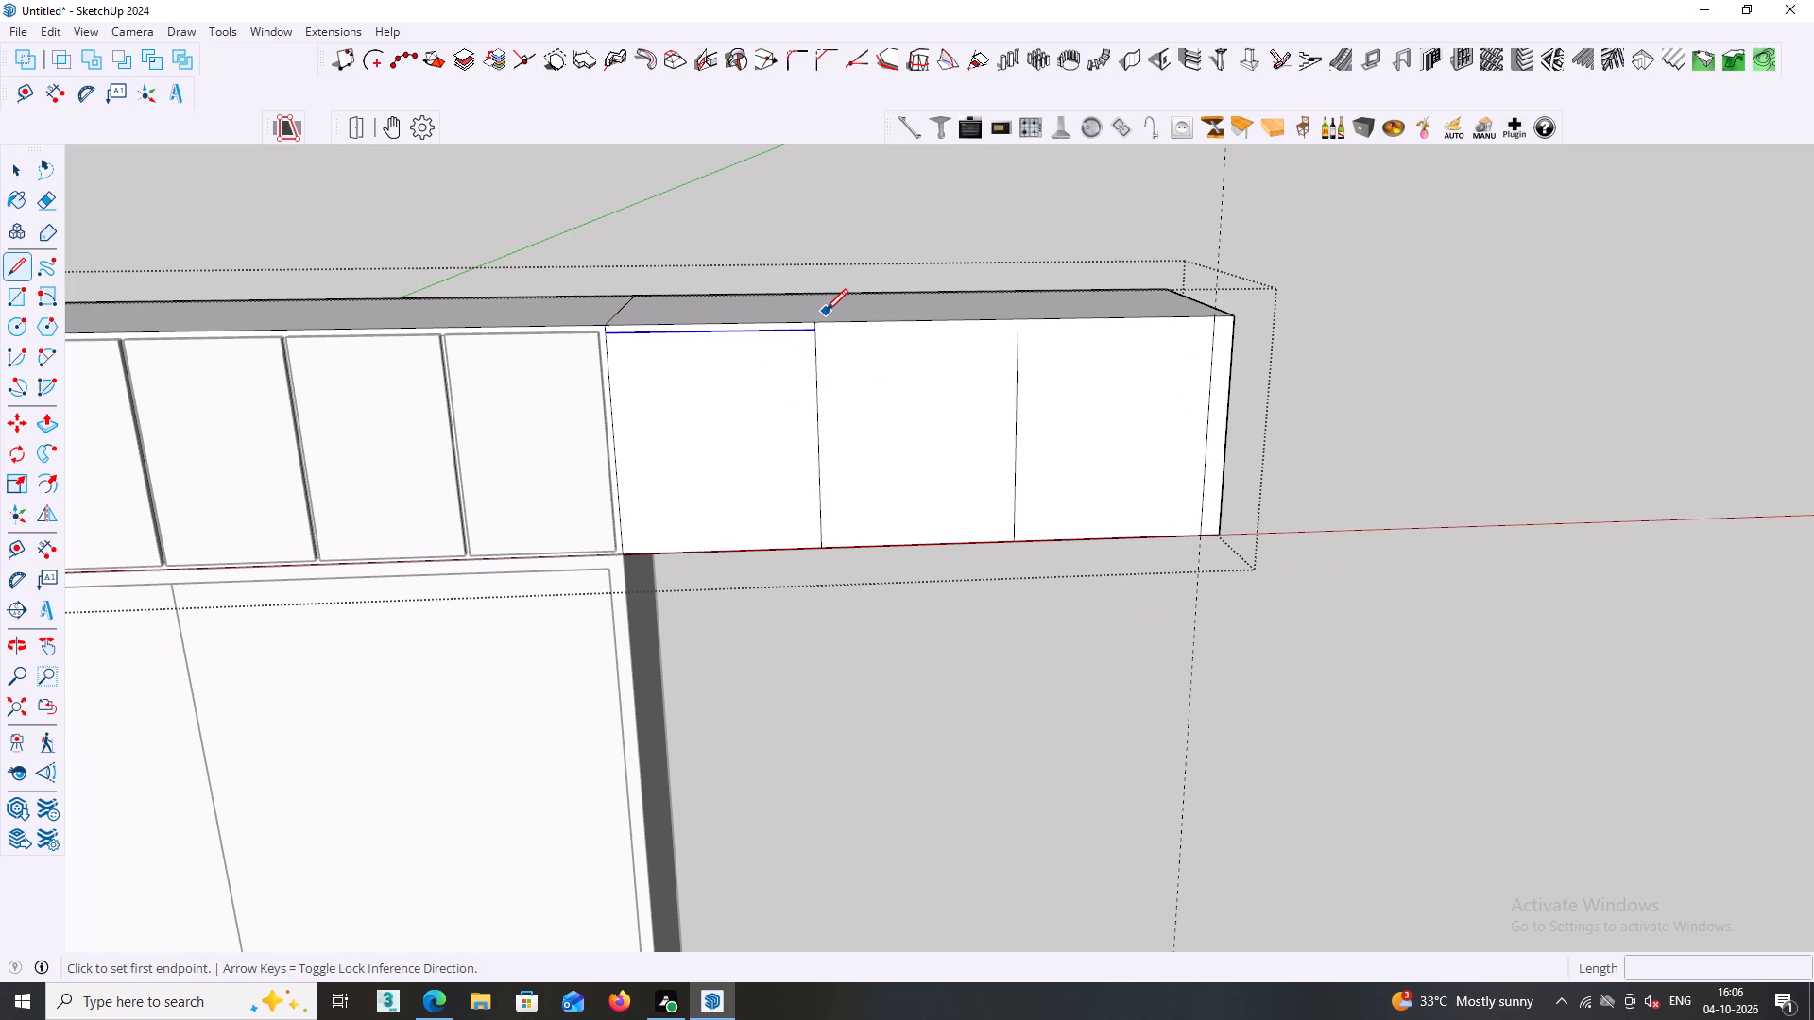
click(813, 332)
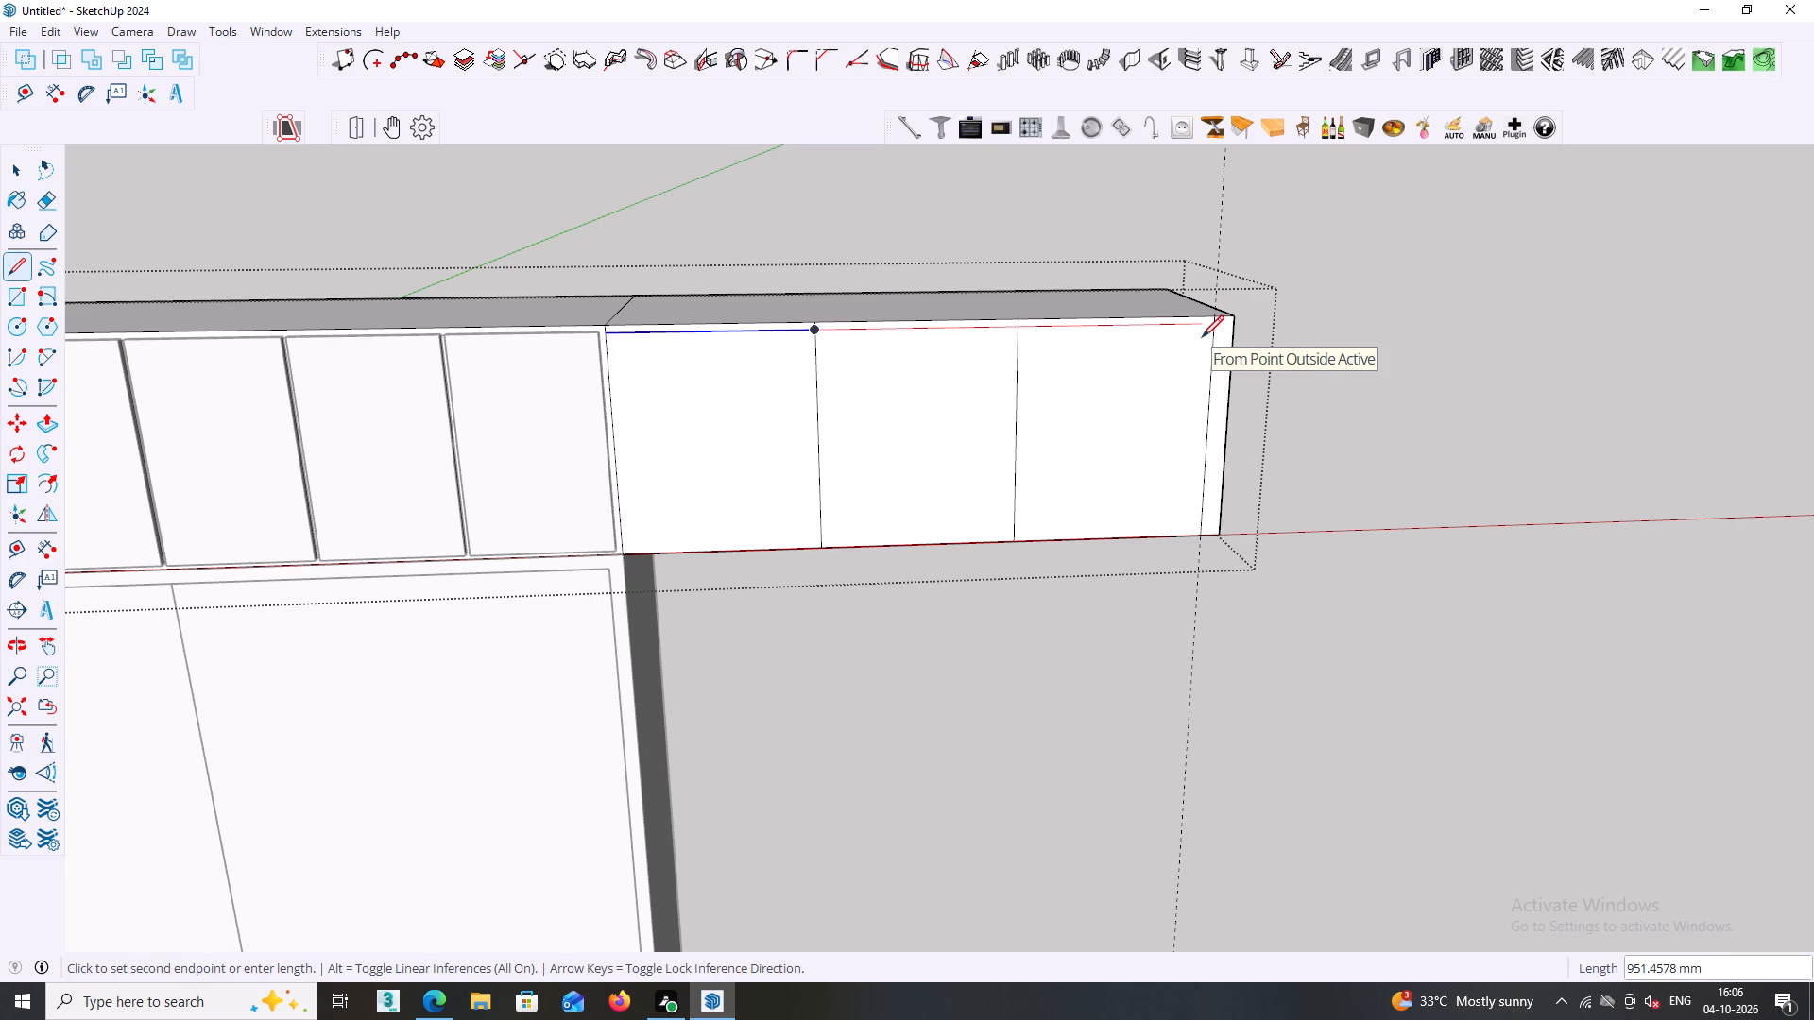
scroll(1202, 338, up, 1)
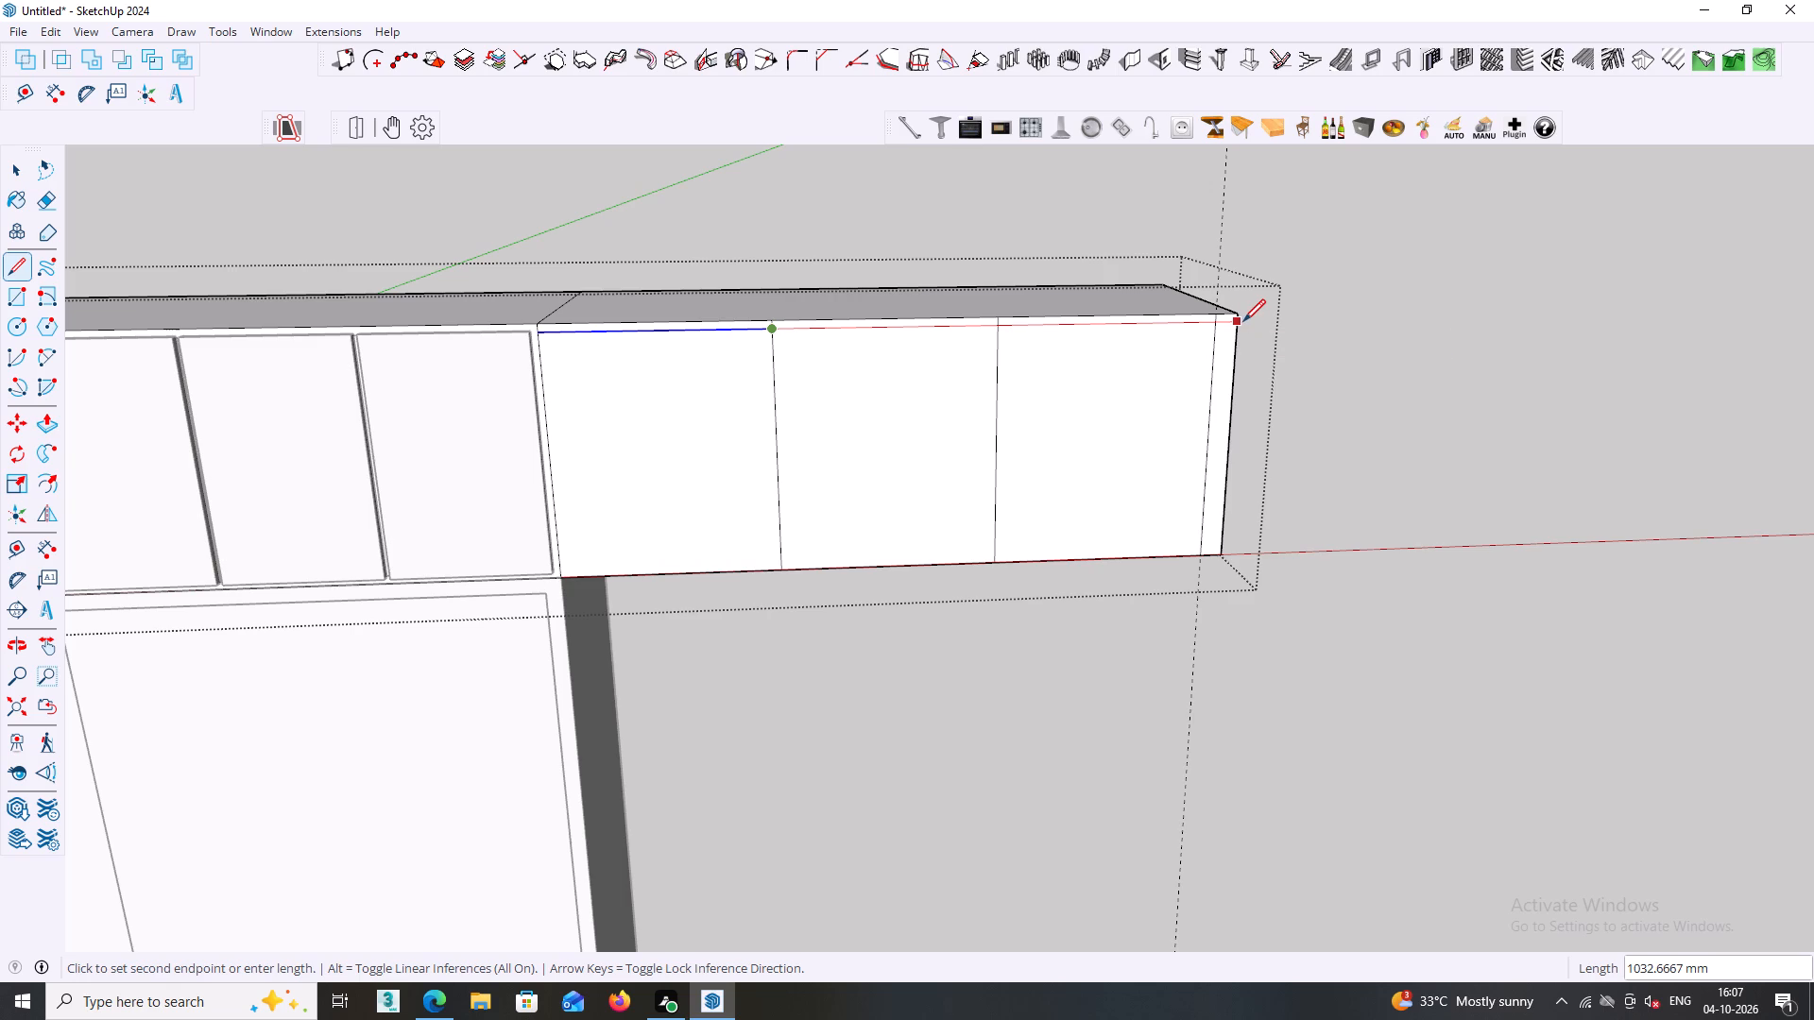
click(1239, 321)
key(space)
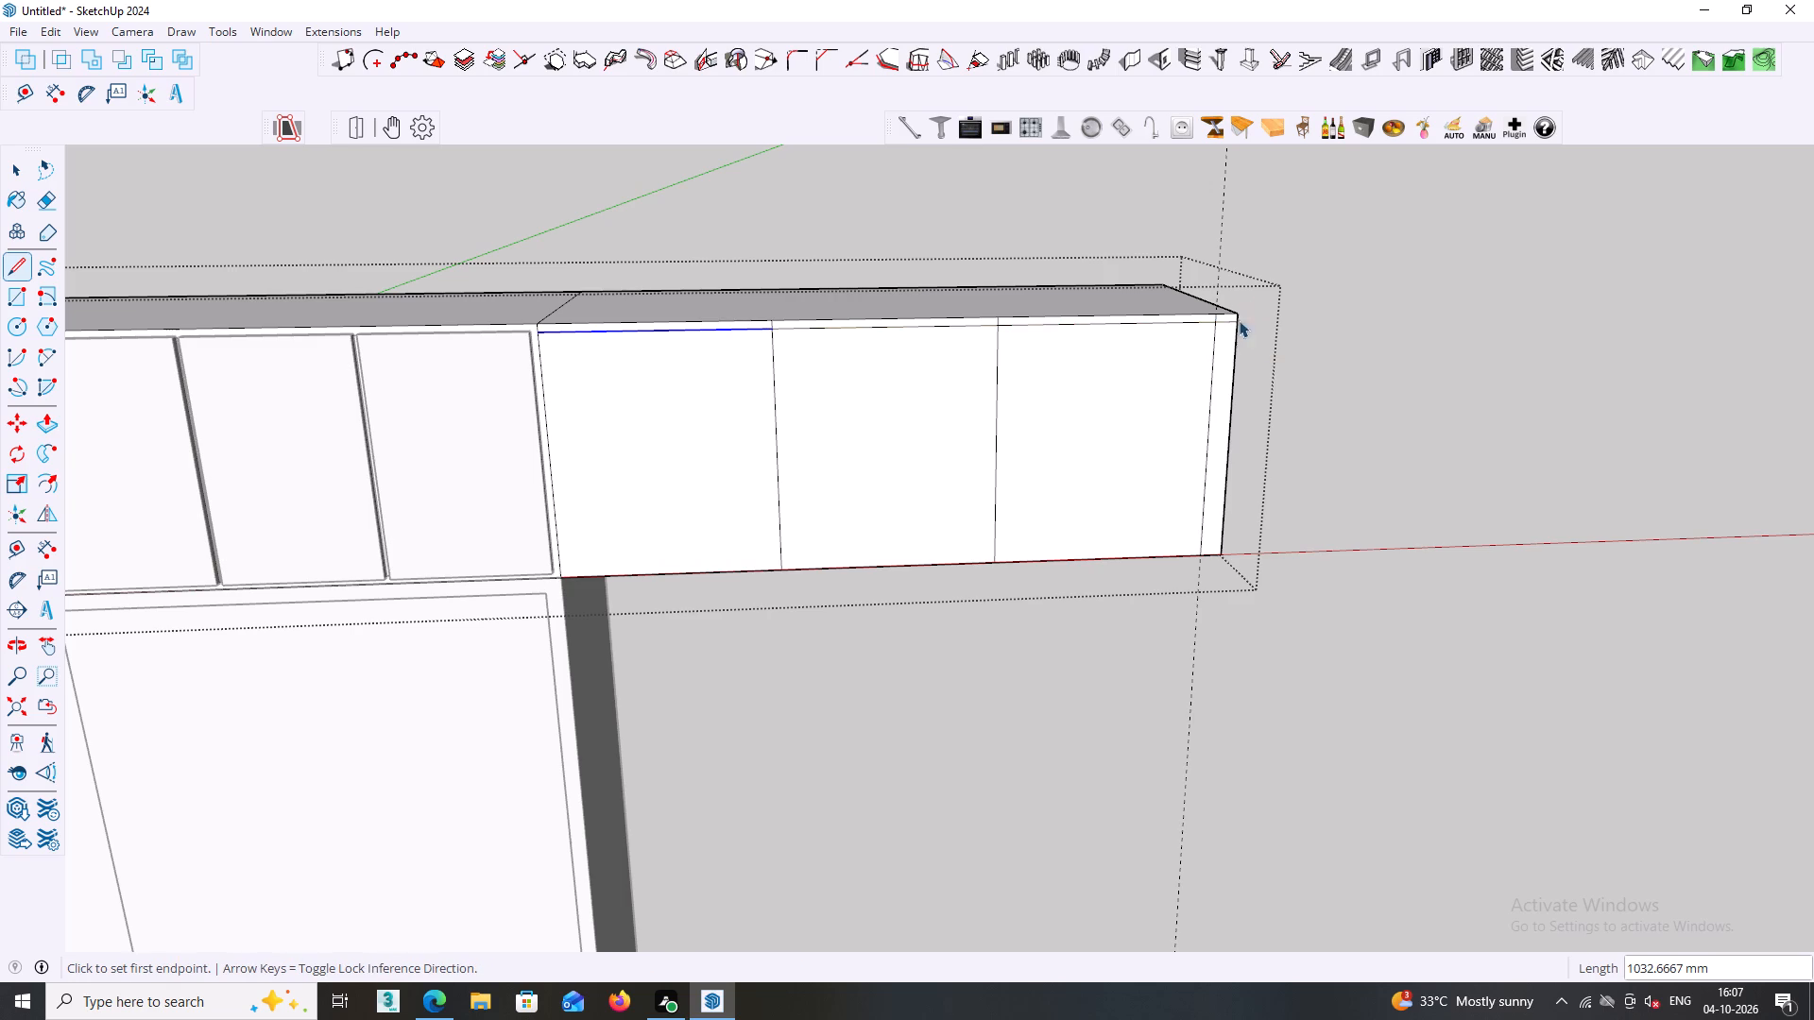
click(881, 324)
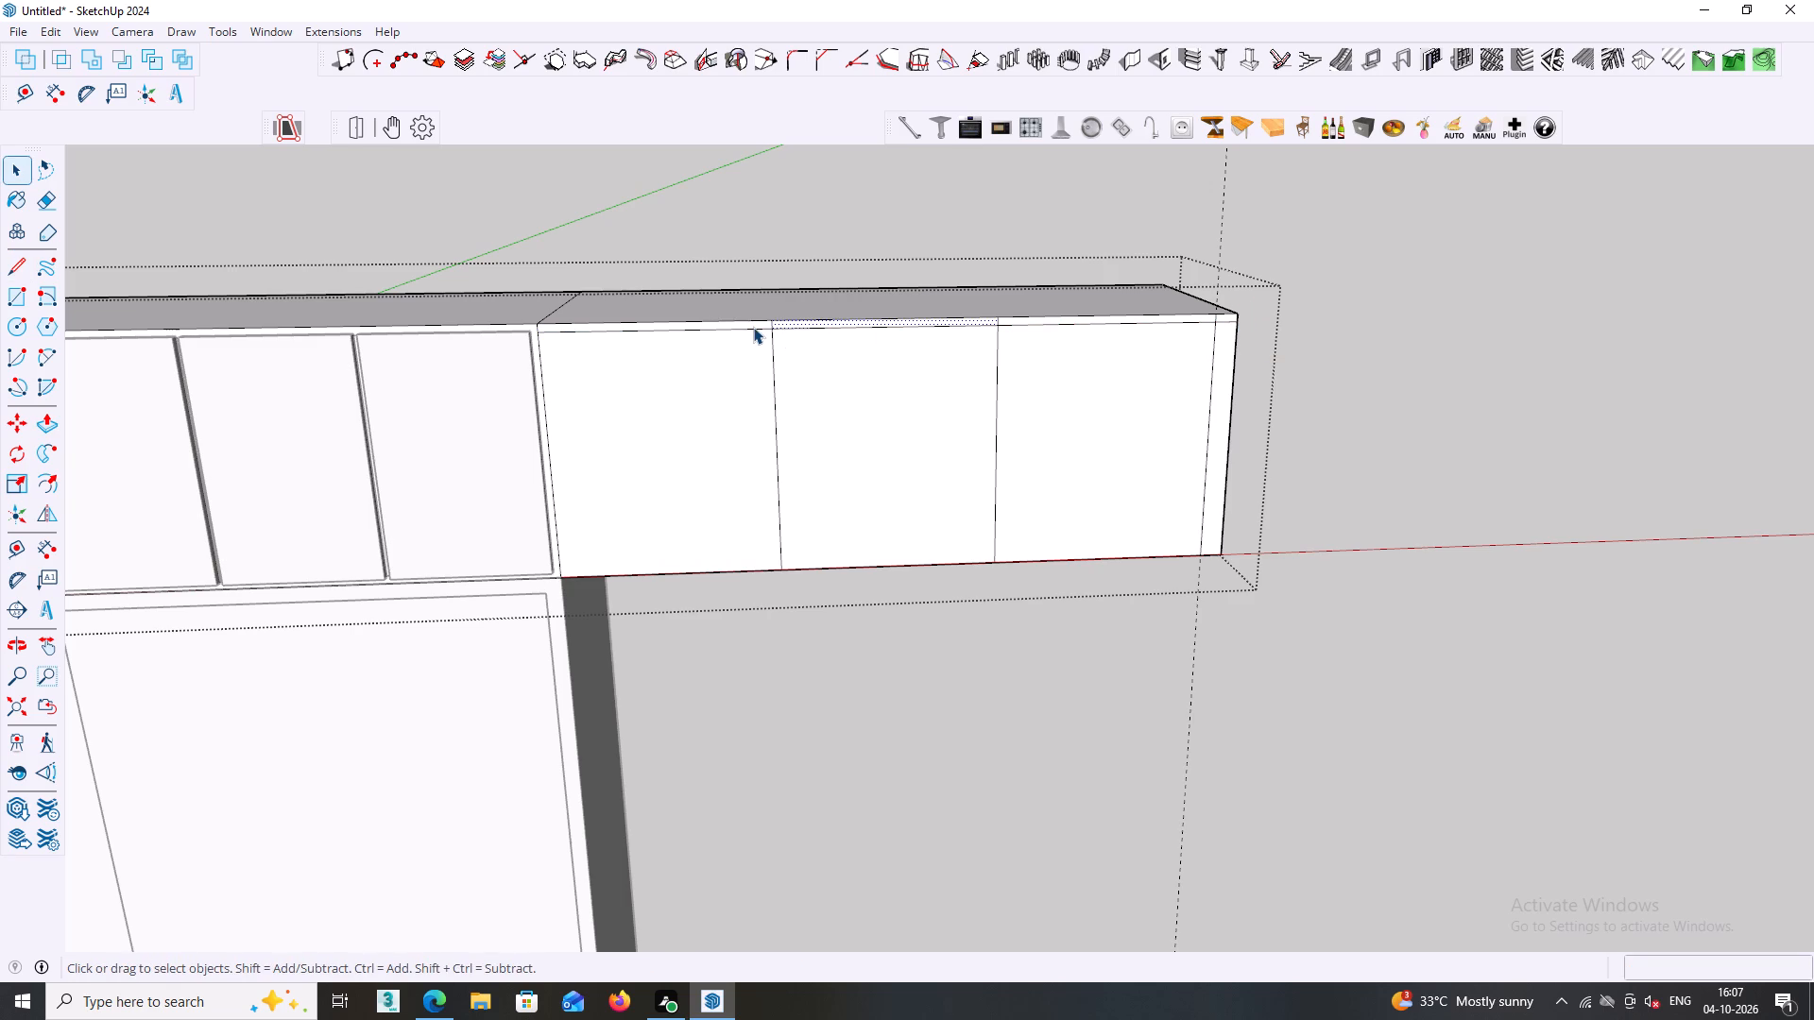
click(753, 327)
click(795, 327)
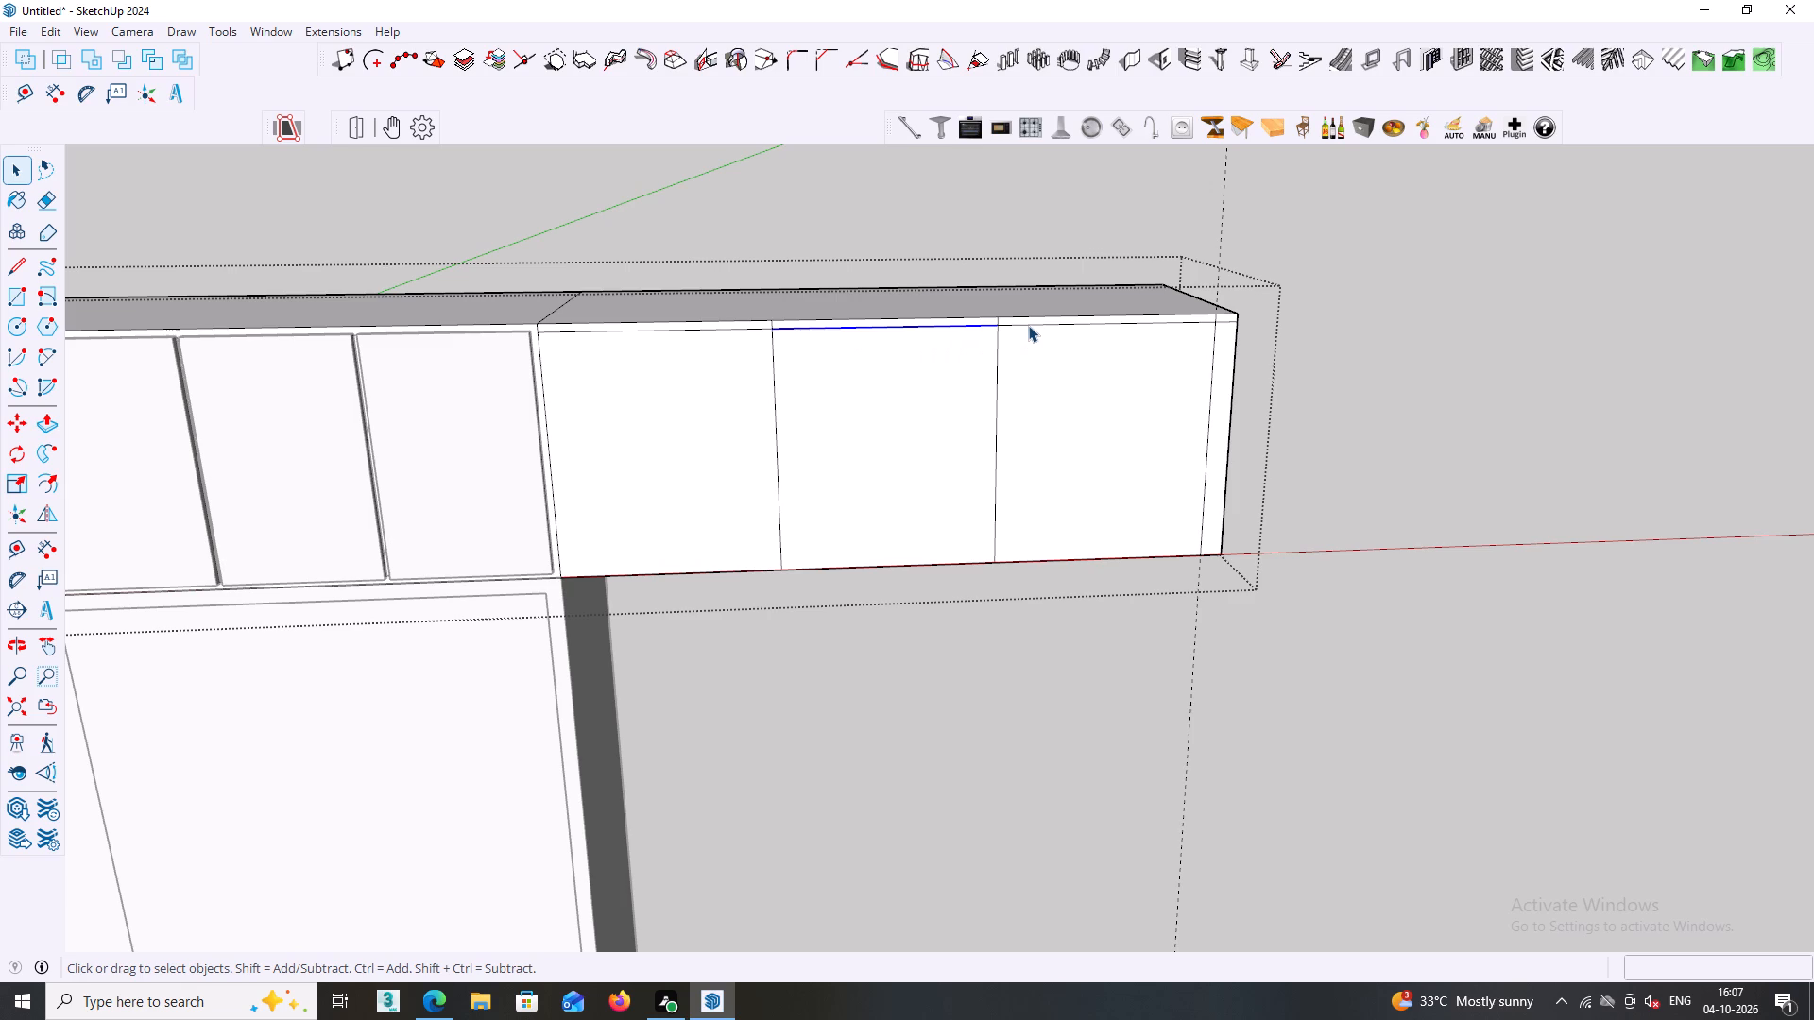
click(1028, 324)
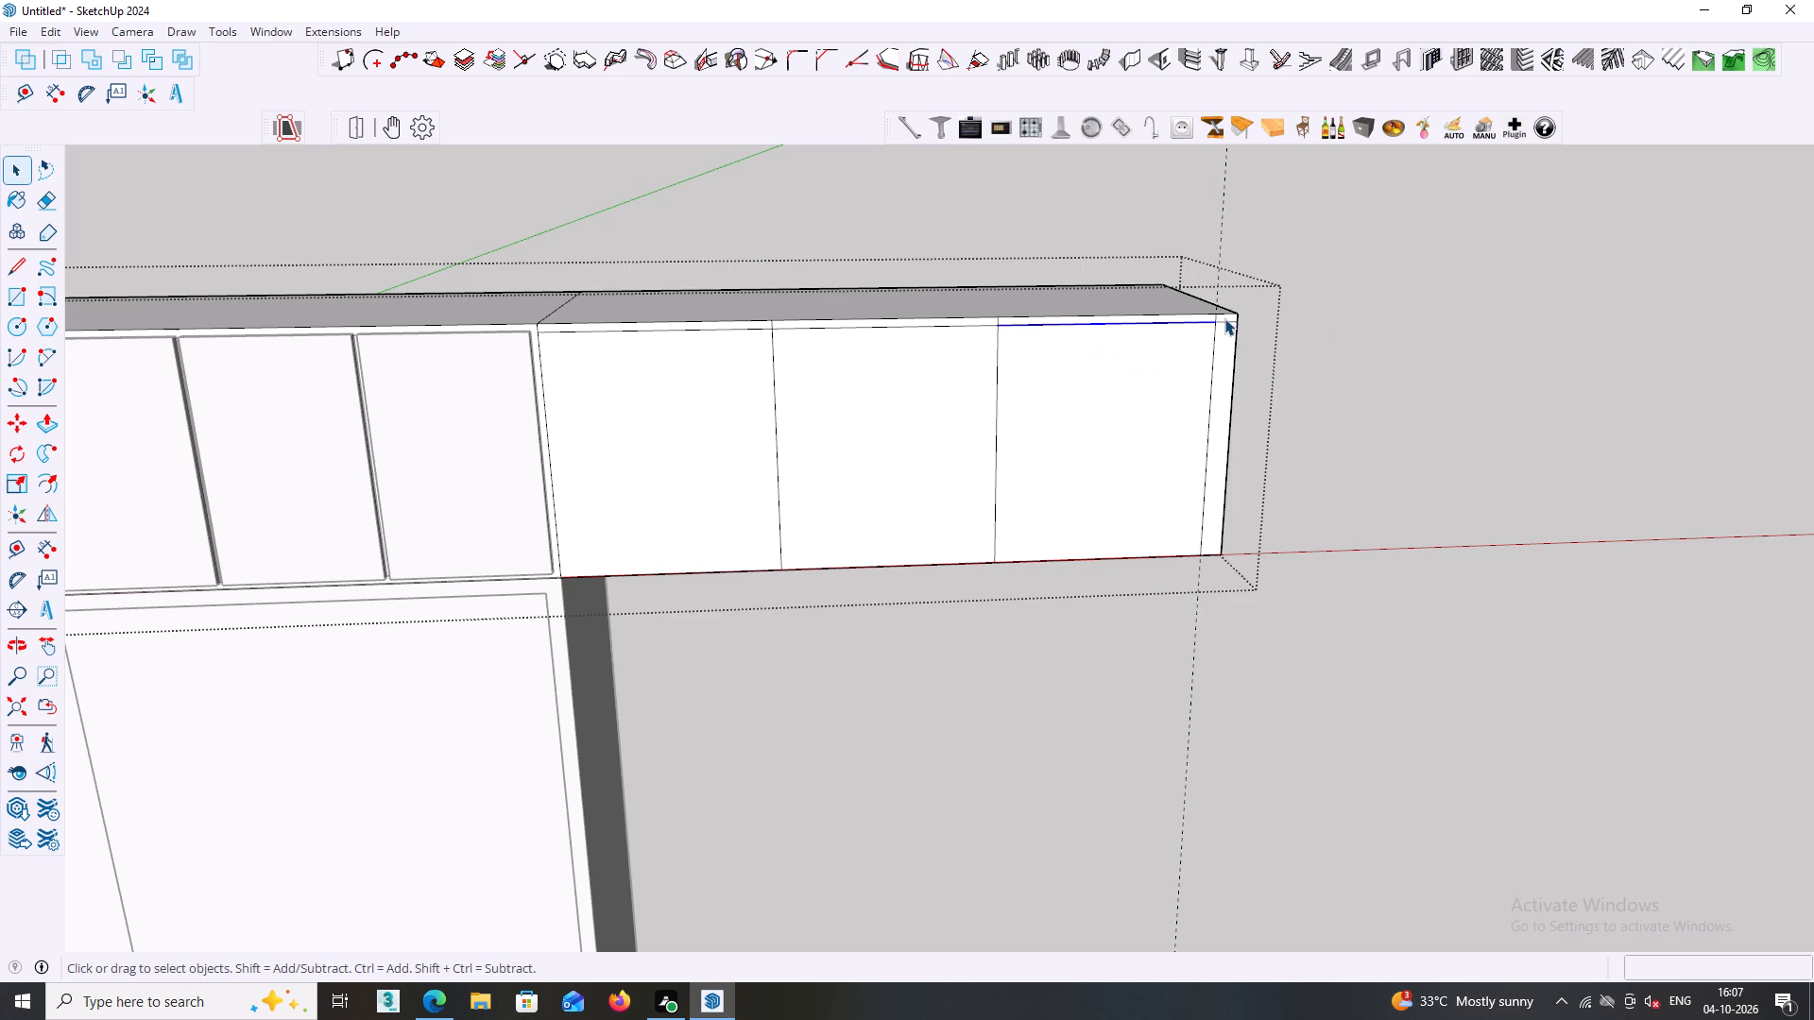
click(1224, 318)
click(608, 393)
click(1427, 407)
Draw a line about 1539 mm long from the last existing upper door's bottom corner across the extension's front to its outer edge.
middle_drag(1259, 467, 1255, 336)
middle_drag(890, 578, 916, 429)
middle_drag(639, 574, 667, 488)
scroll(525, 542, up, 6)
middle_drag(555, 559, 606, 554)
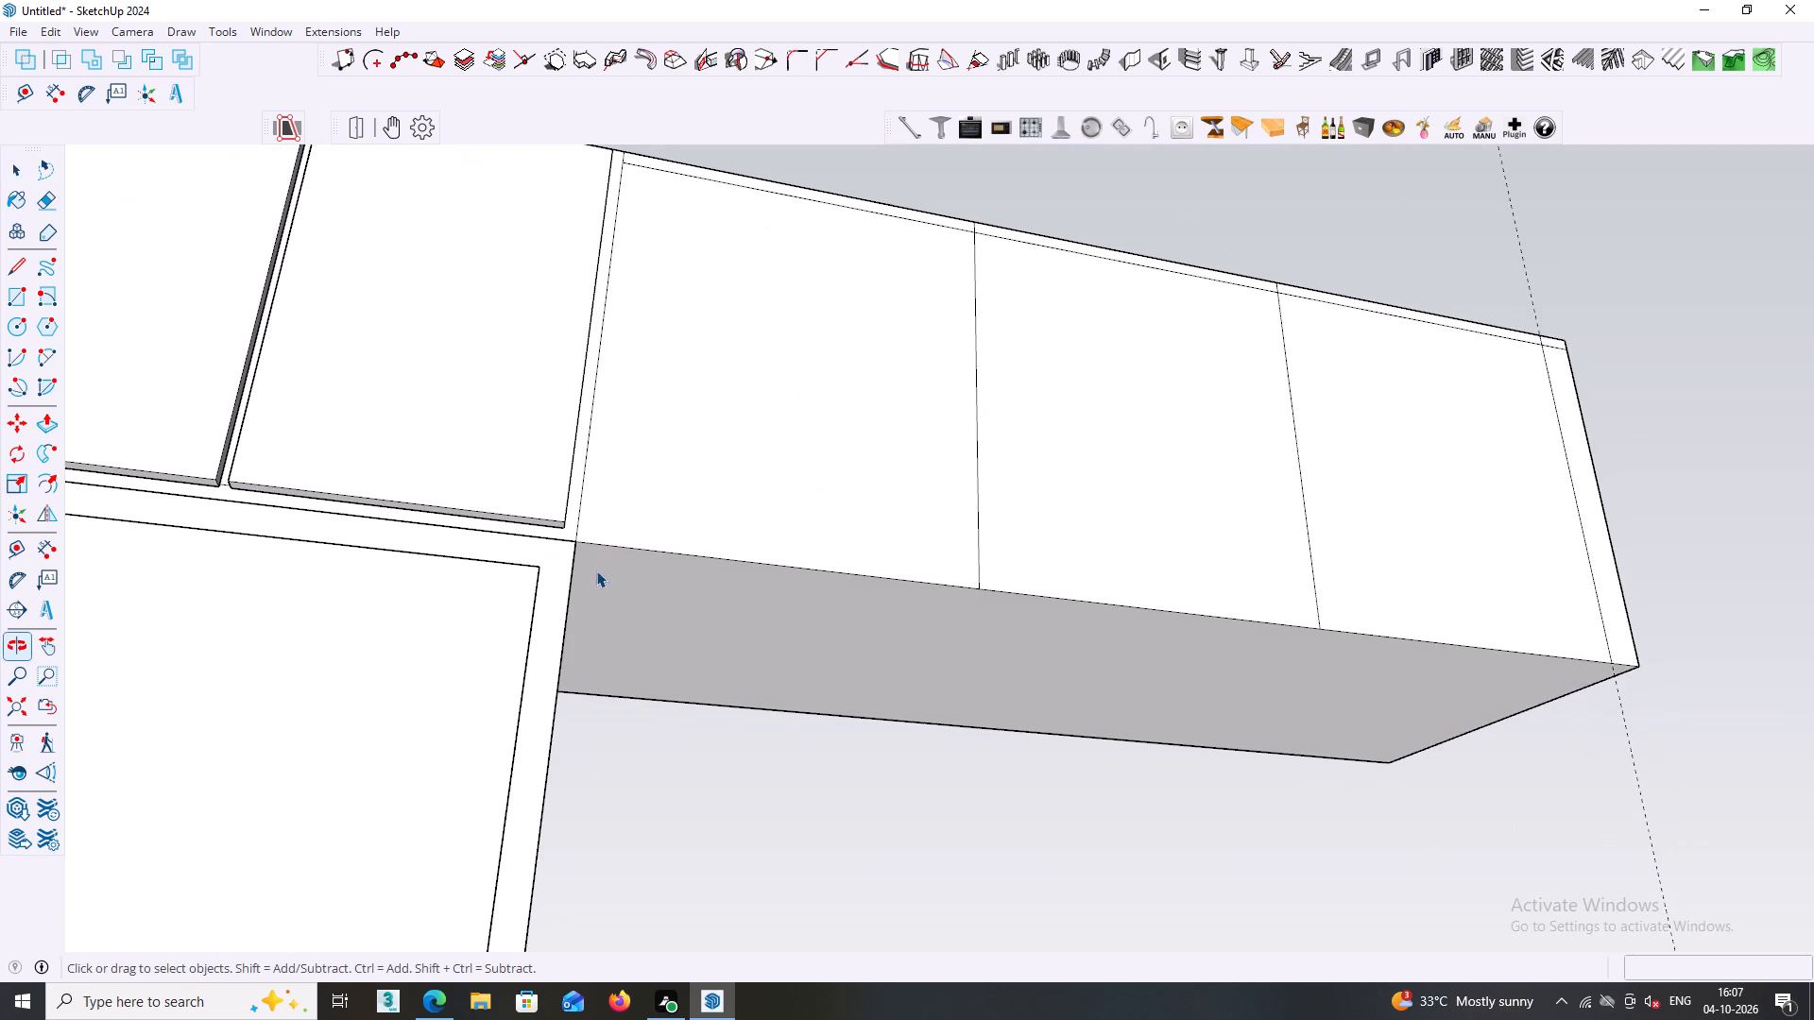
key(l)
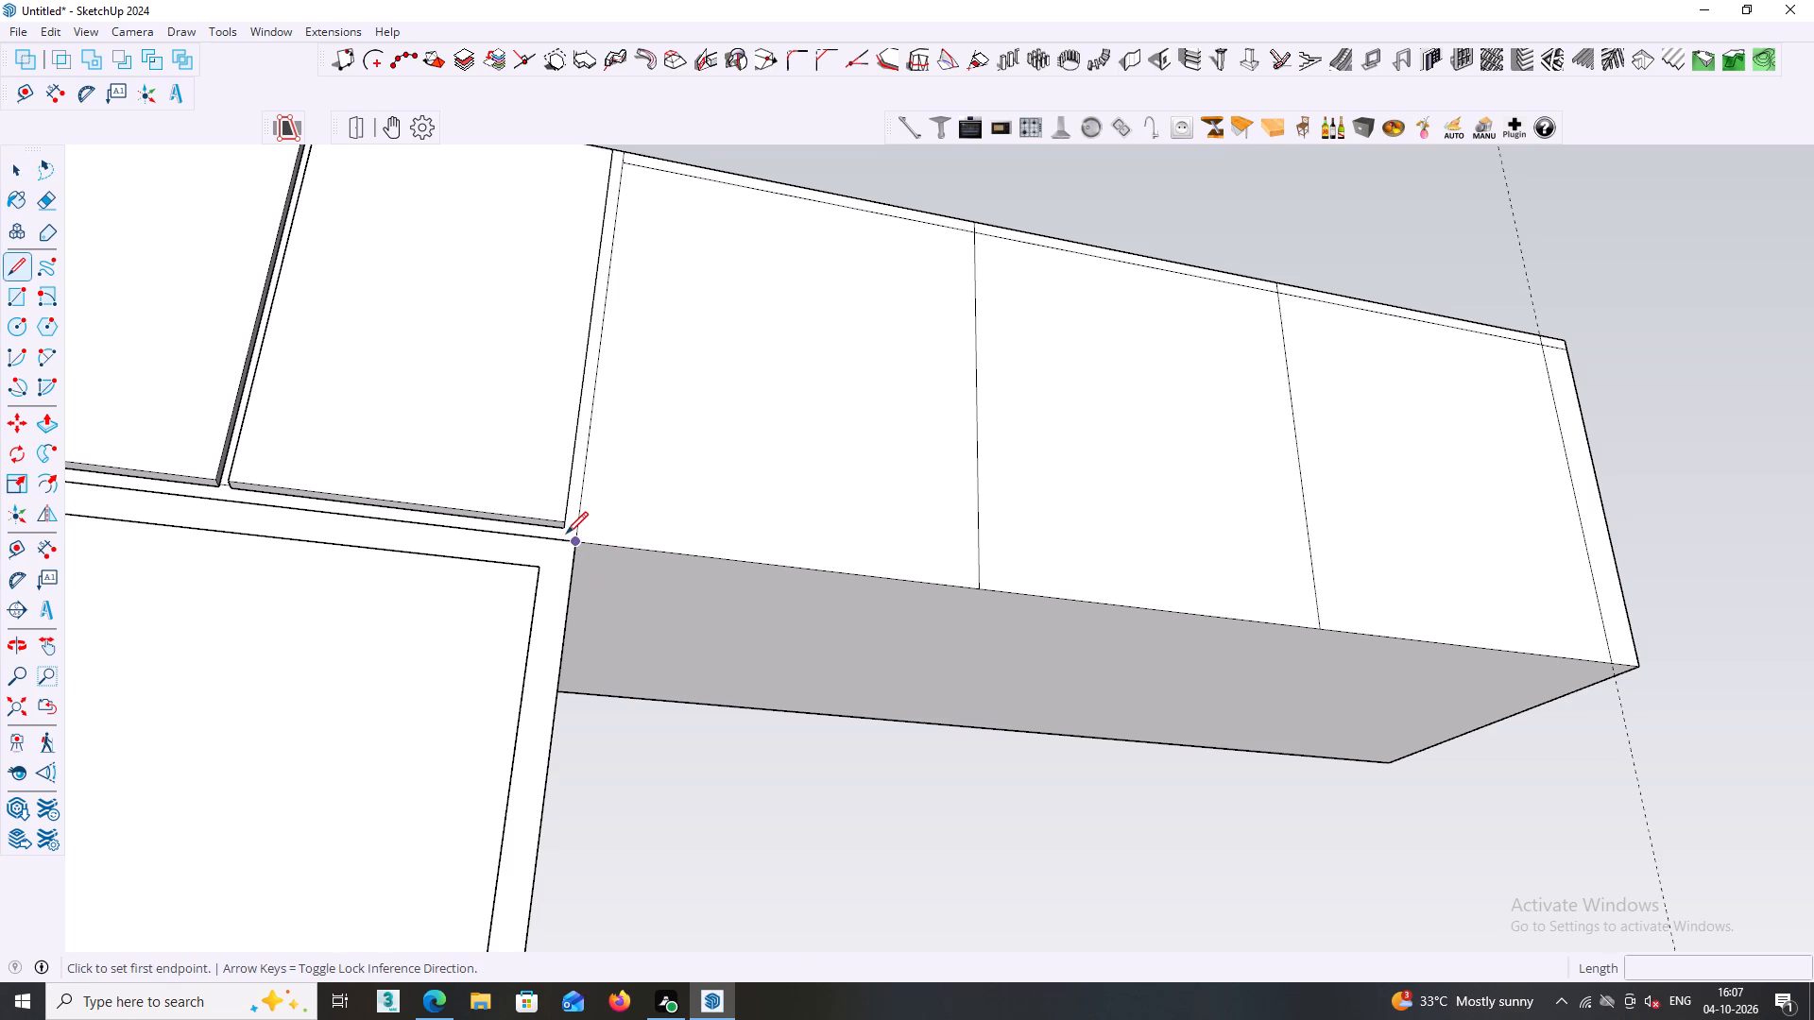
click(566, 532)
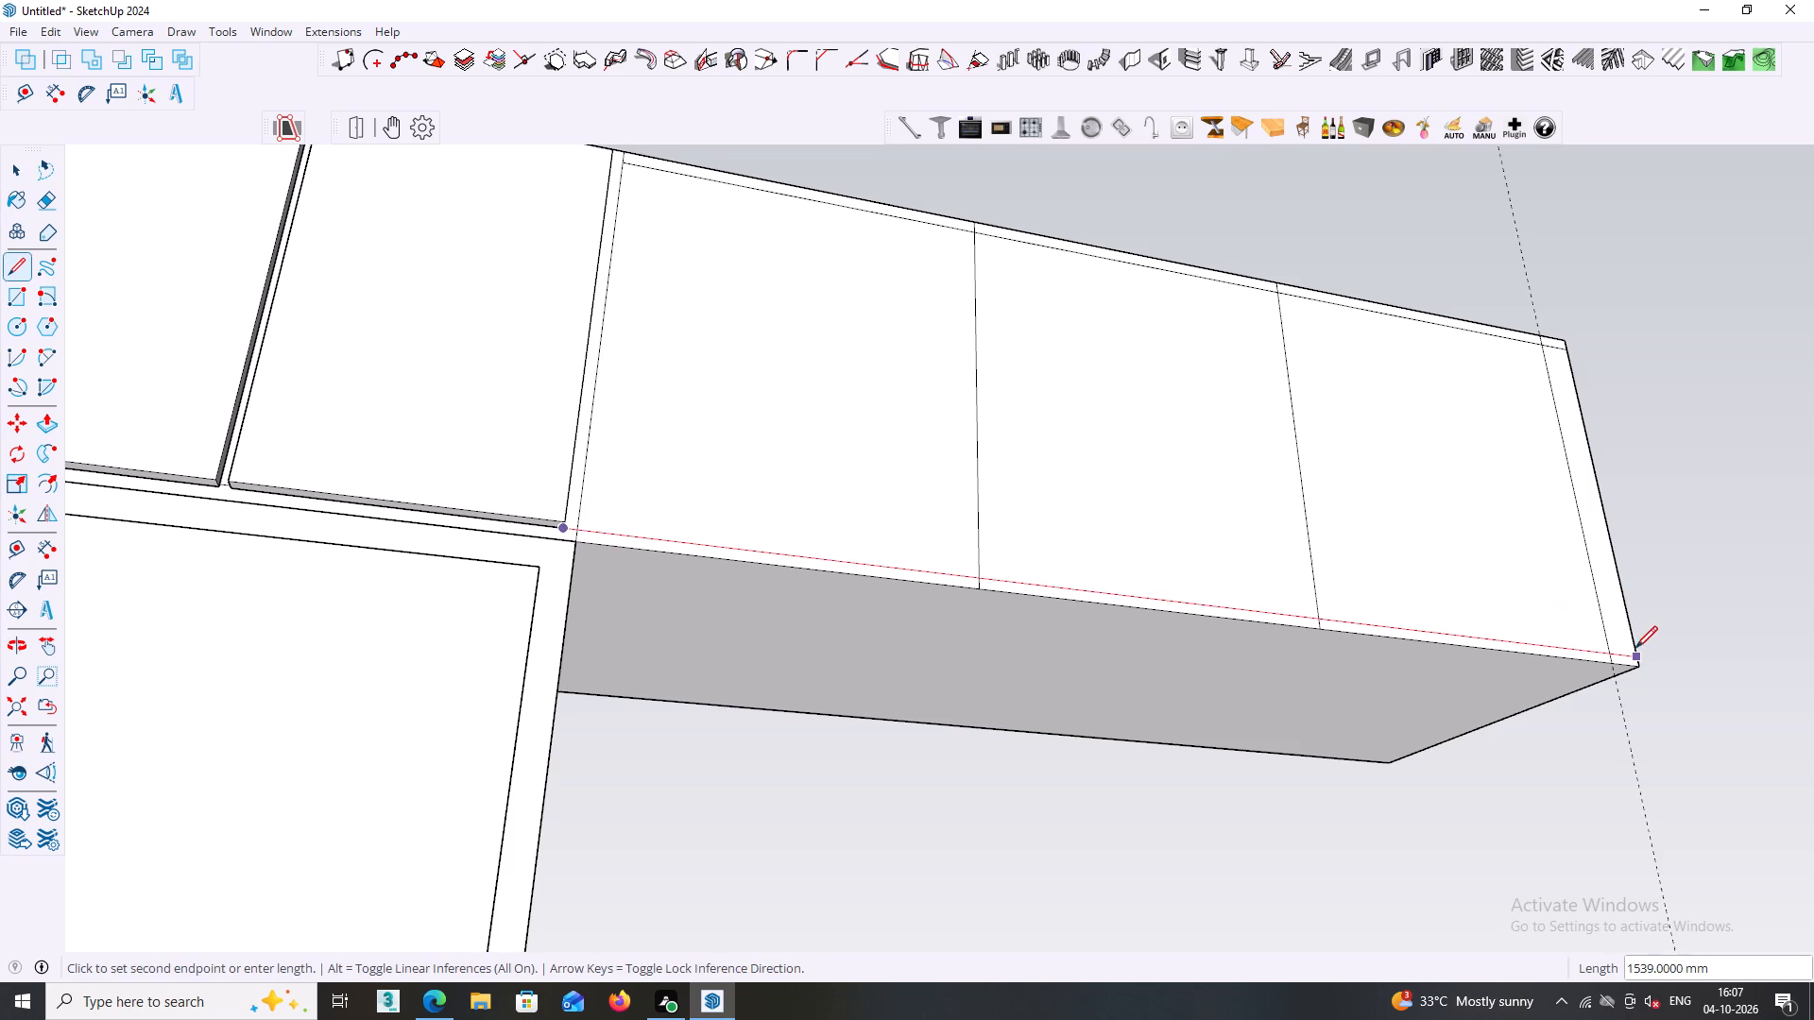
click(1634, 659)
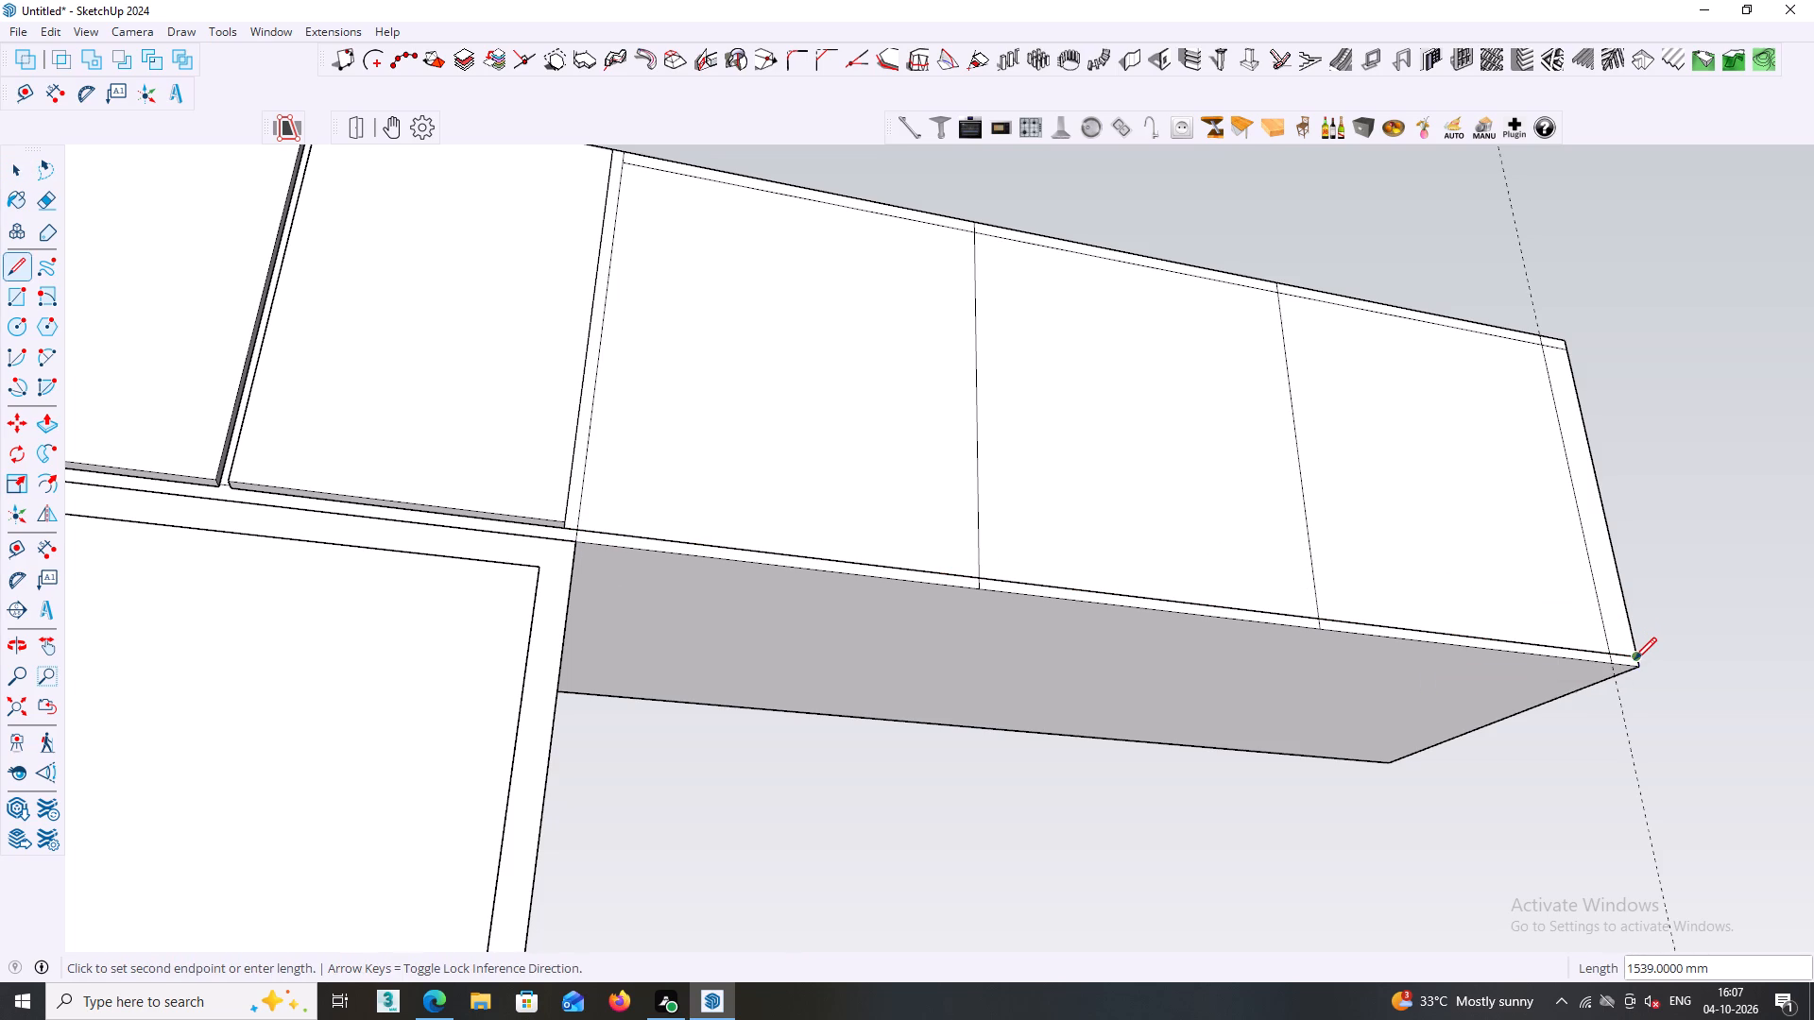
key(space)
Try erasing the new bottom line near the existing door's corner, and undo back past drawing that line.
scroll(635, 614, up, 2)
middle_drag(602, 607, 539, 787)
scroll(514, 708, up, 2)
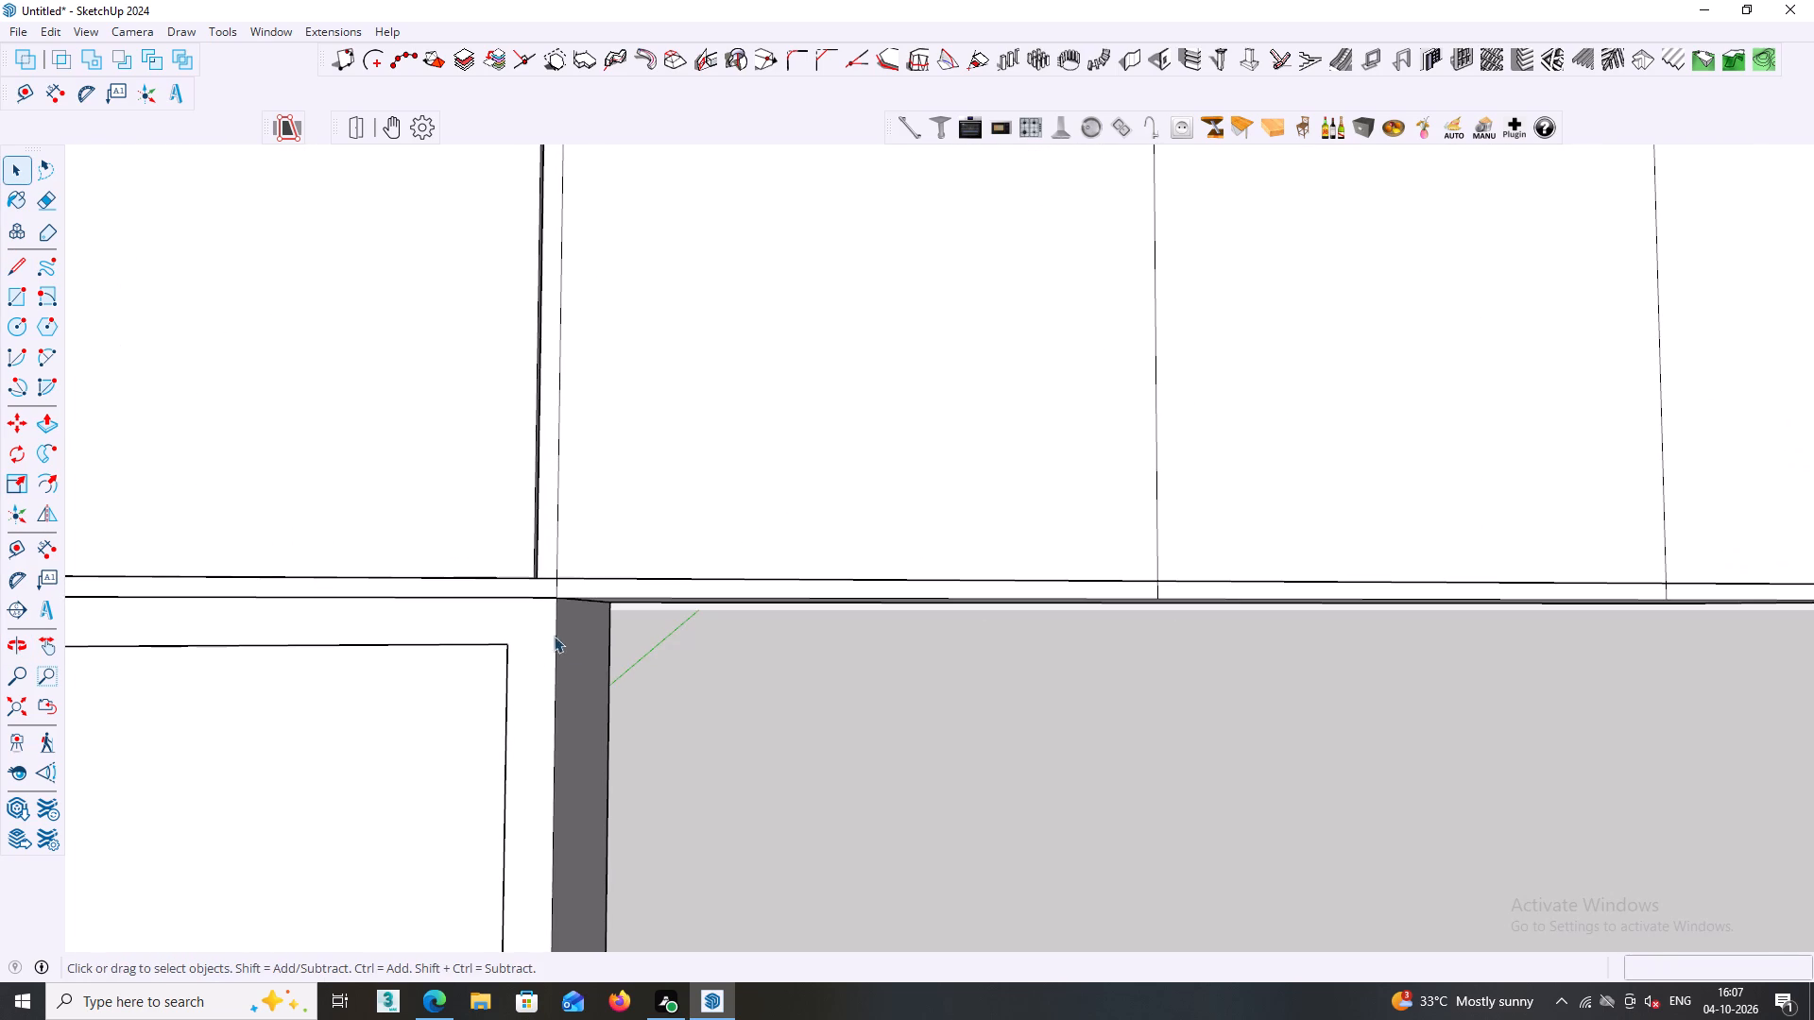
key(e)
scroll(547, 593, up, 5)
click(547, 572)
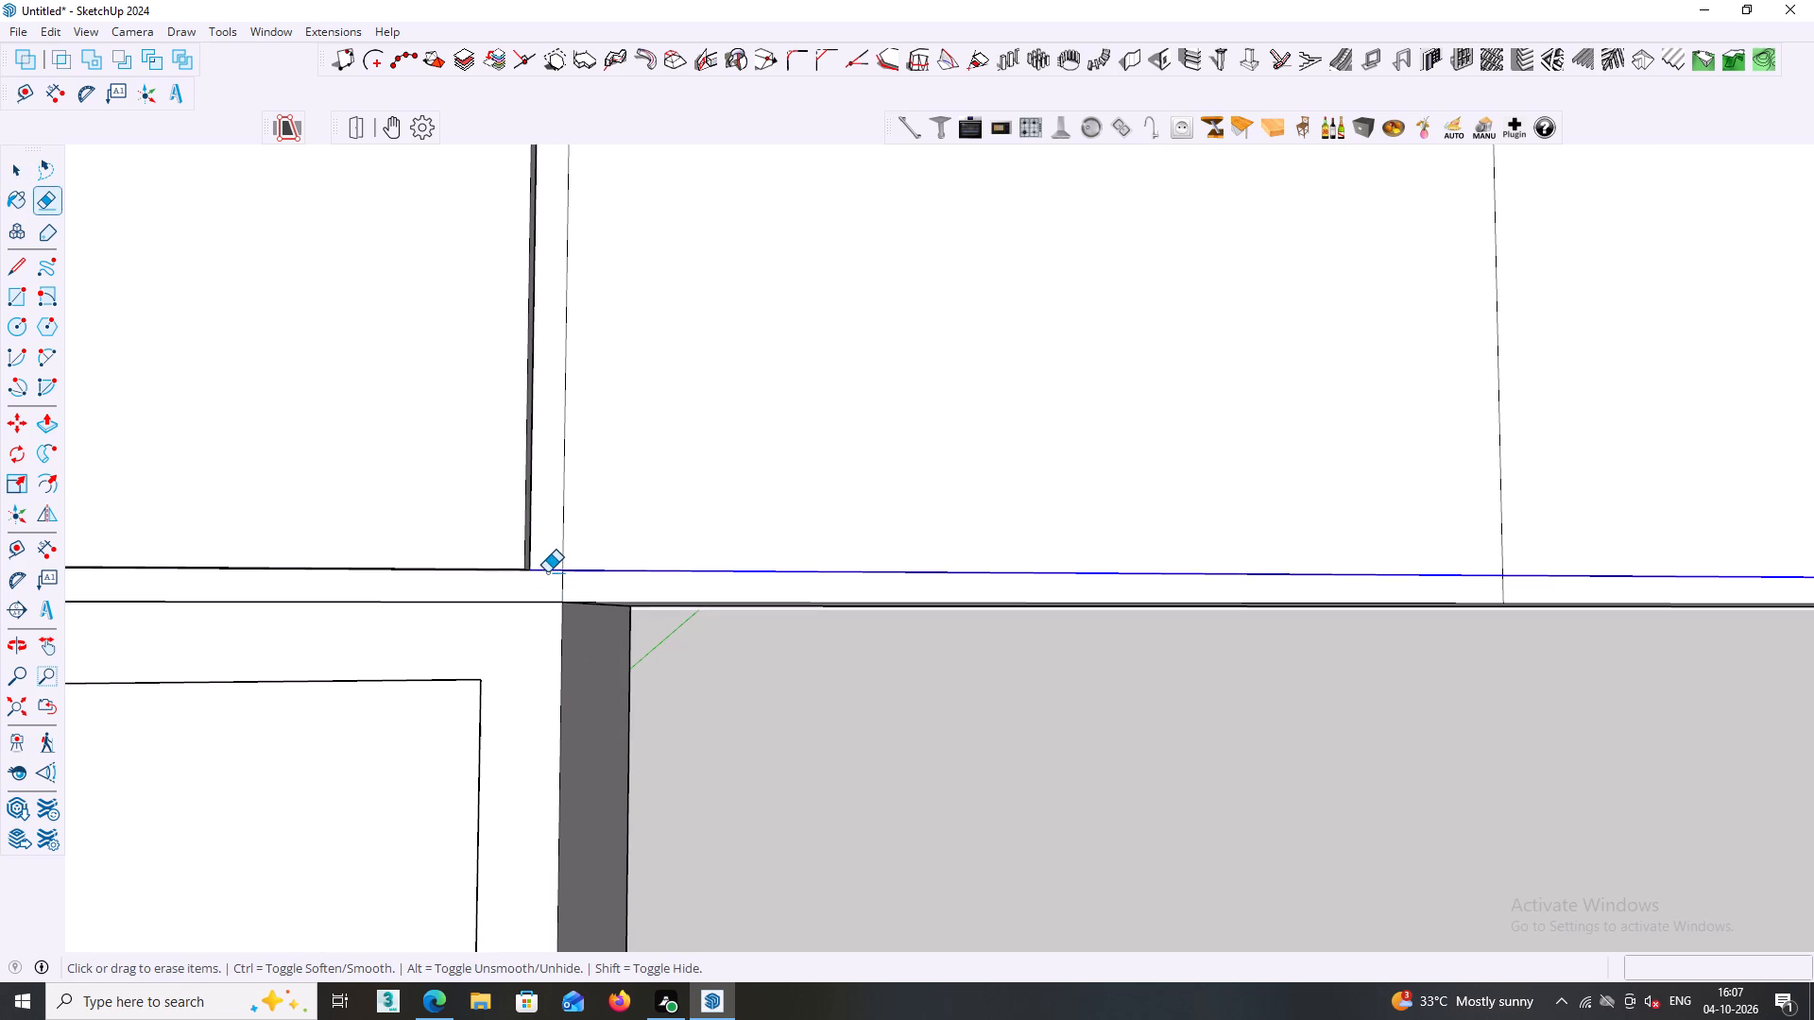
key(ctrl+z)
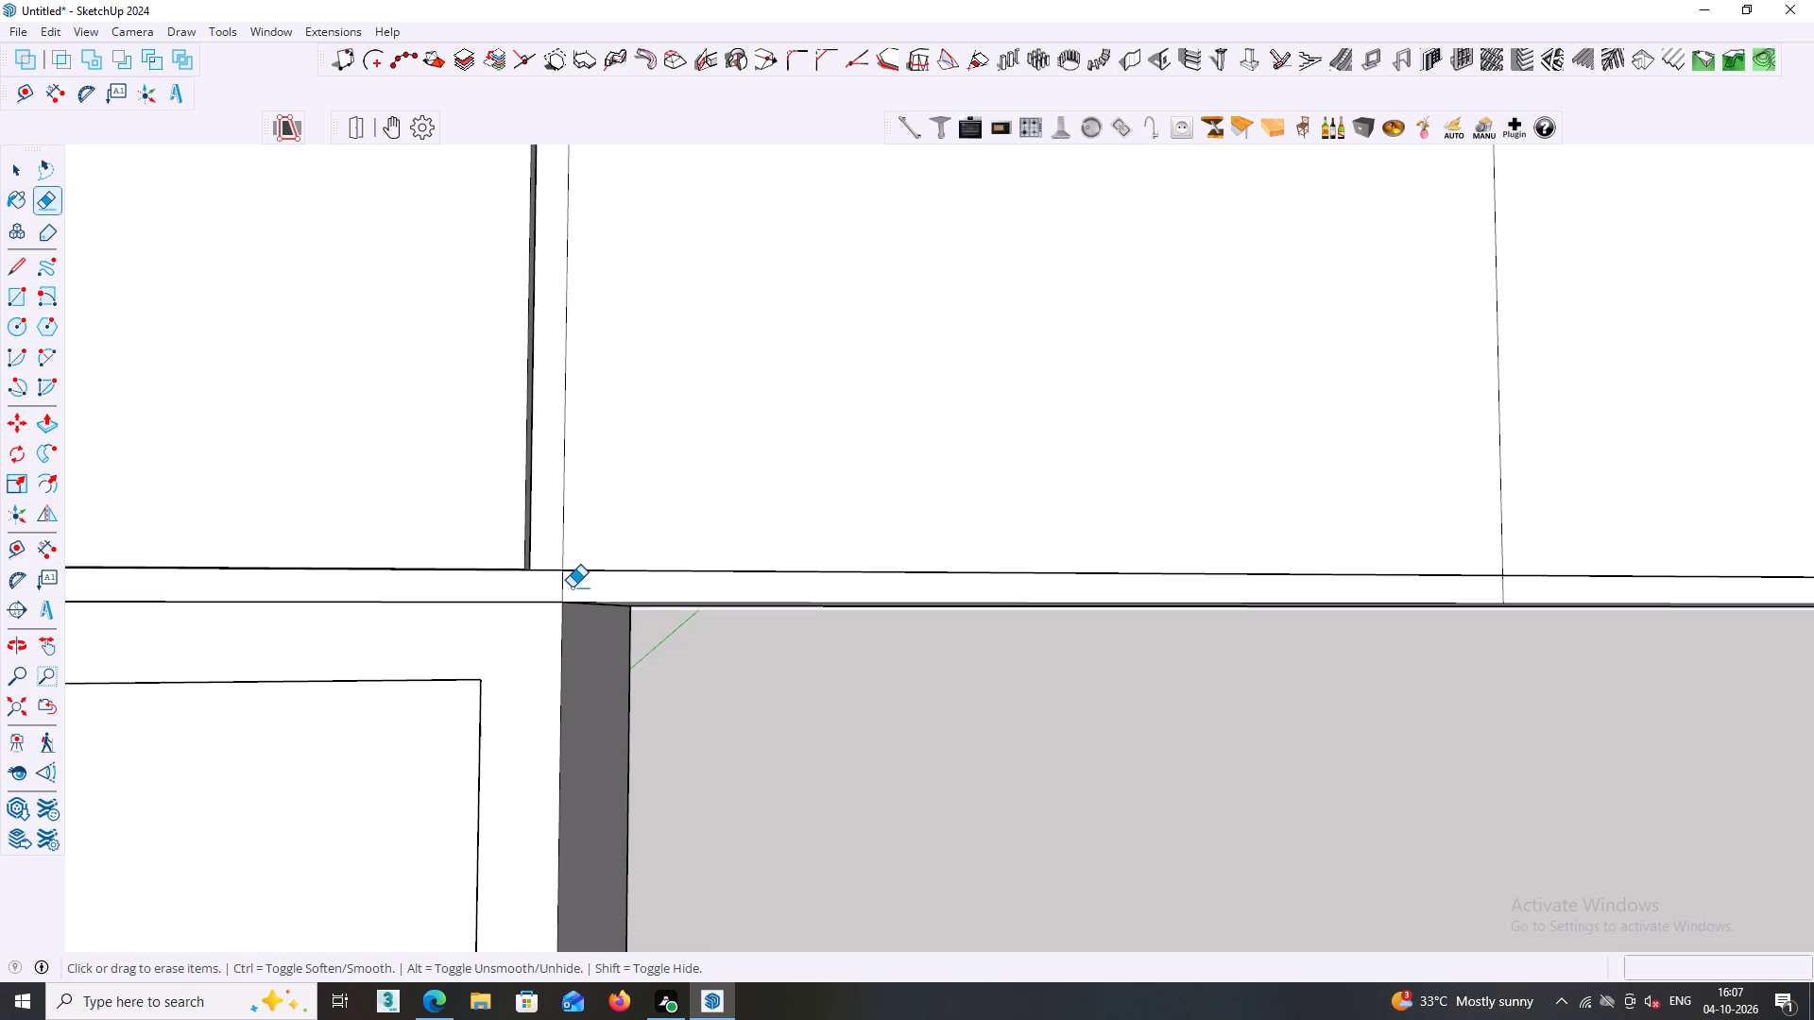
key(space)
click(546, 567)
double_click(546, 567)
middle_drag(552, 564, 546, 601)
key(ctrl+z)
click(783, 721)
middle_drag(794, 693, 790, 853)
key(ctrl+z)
Examine the extension's front panels and the 18 mm top line inside the cabinet group.
scroll(775, 760, down, 10)
middle_drag(823, 576, 755, 412)
scroll(793, 511, up, 2)
middle_drag(793, 508, 755, 630)
scroll(773, 574, up, 2)
click(775, 575)
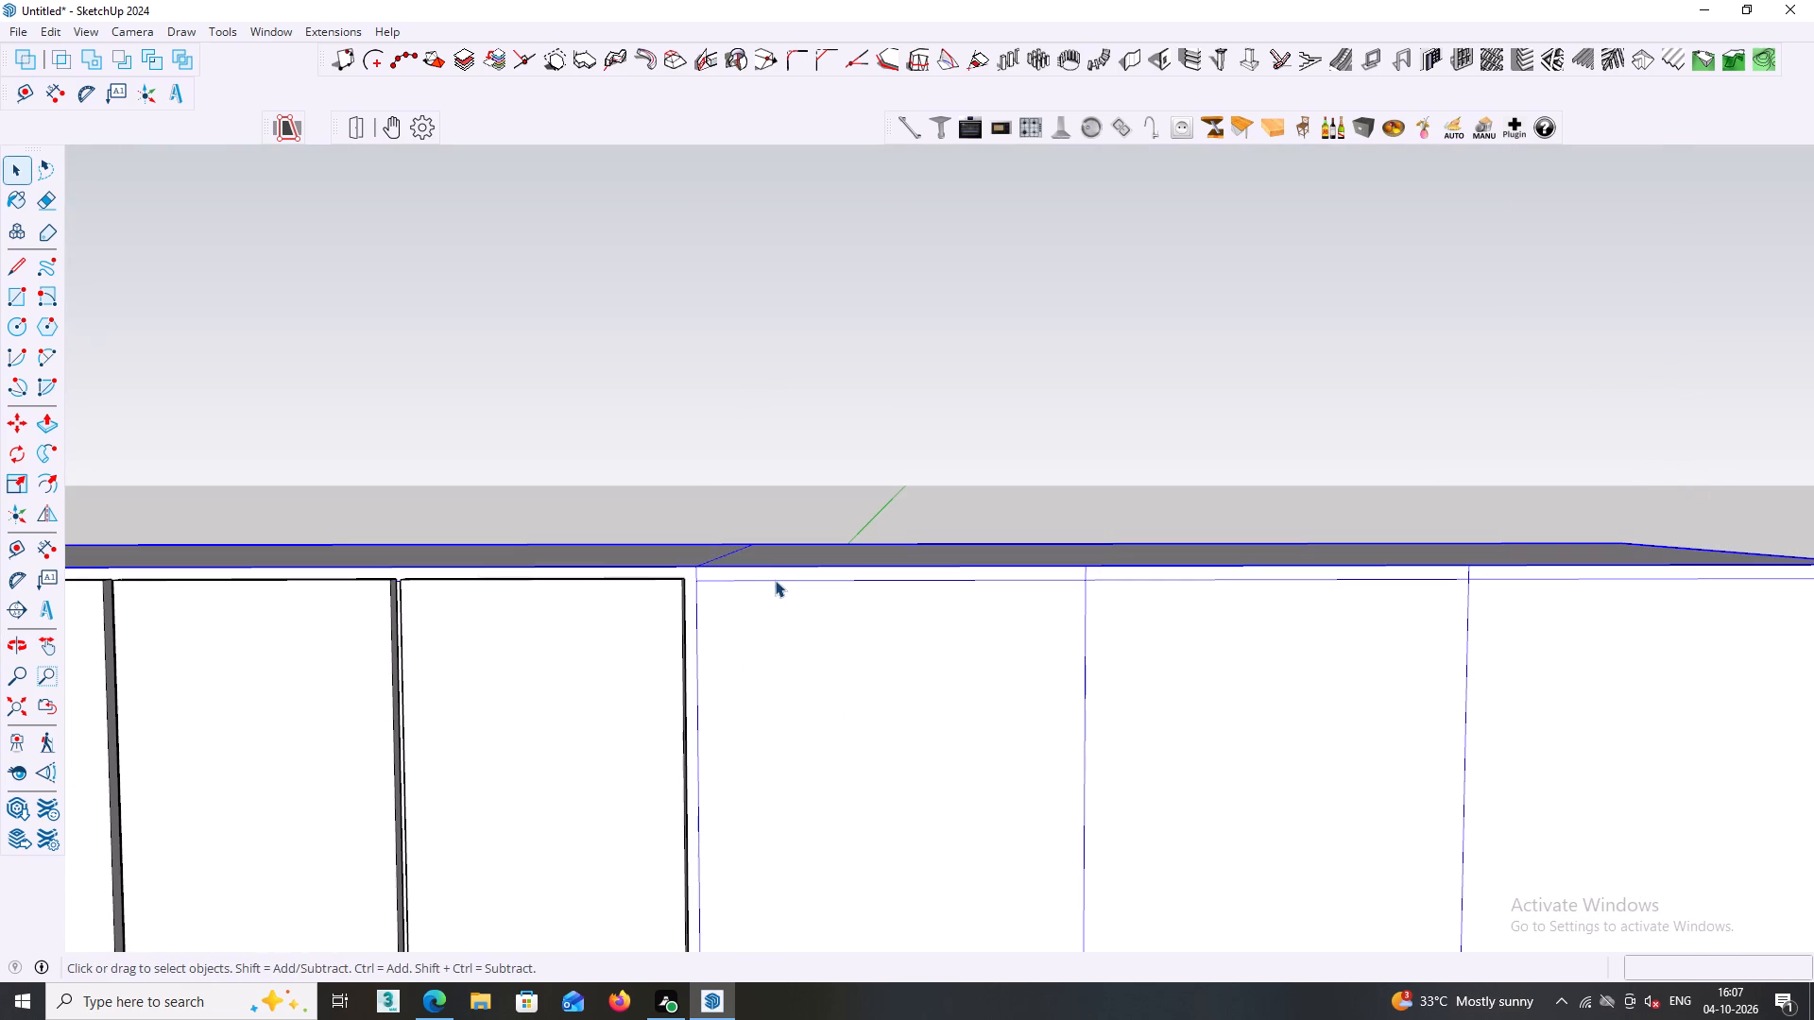
click(778, 576)
double_click(778, 580)
click(778, 578)
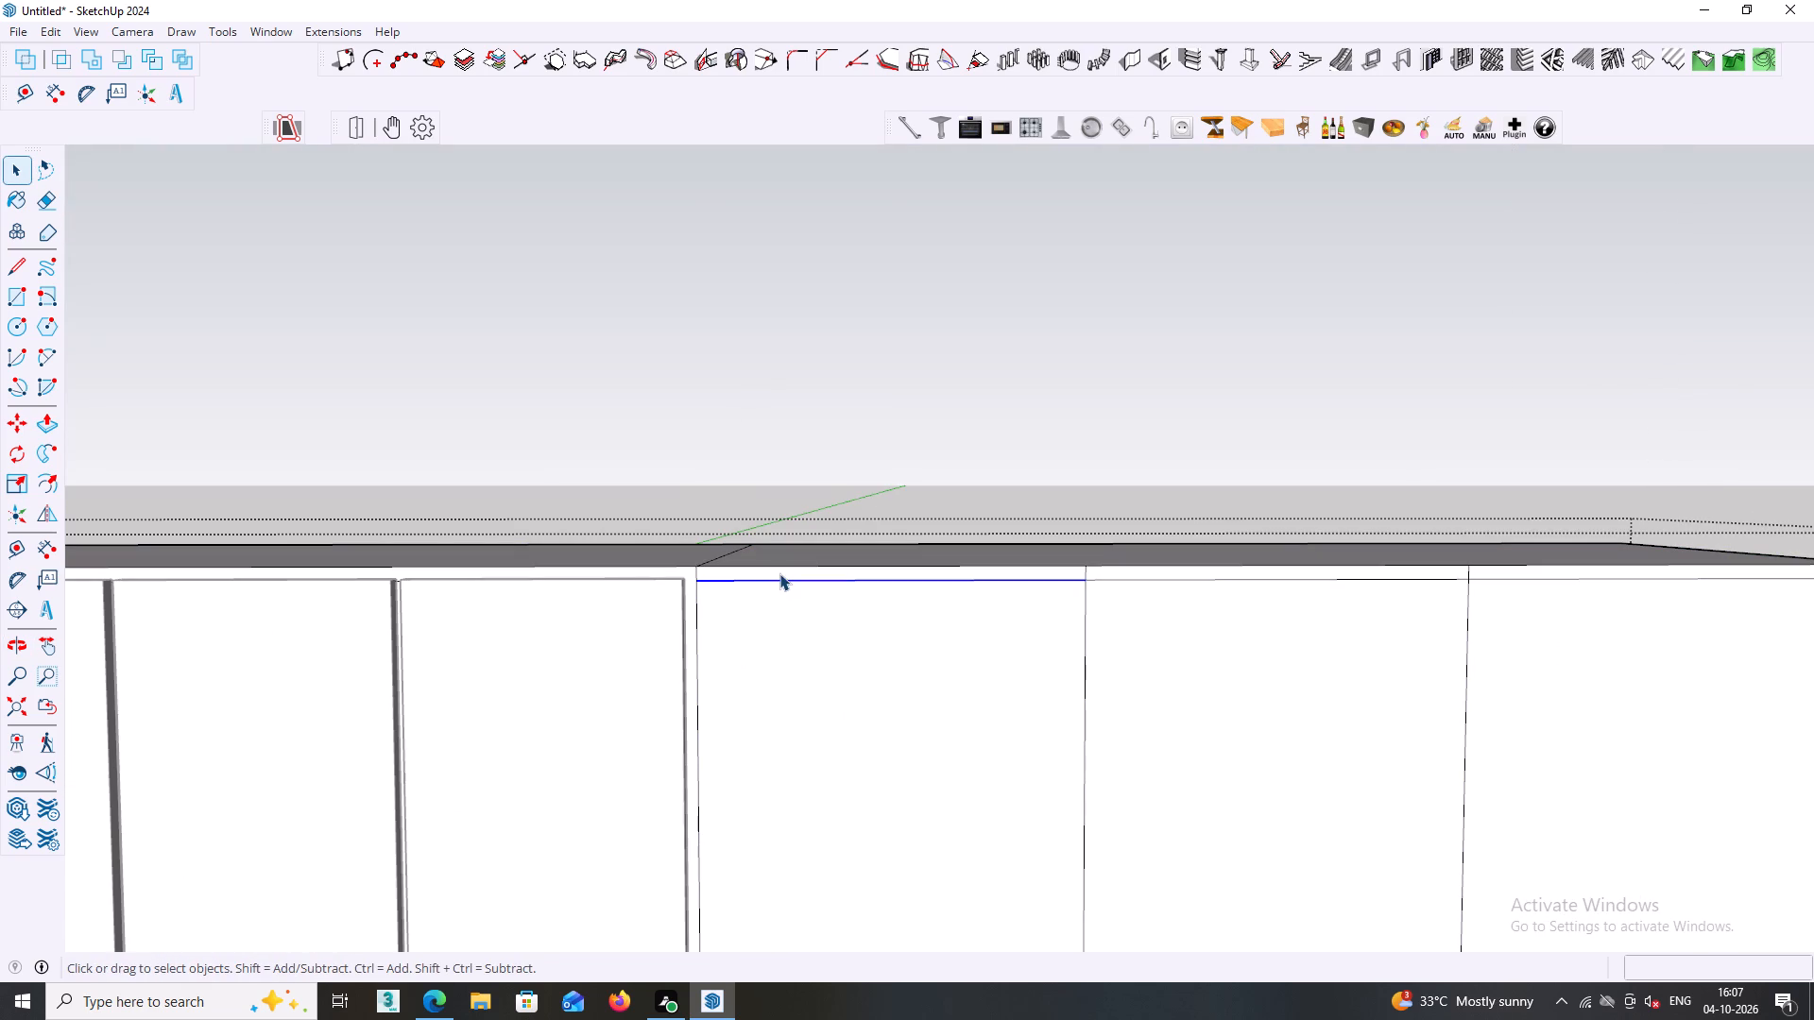
click(779, 573)
scroll(813, 593, down, 3)
click(776, 648)
scroll(784, 675, down, 4)
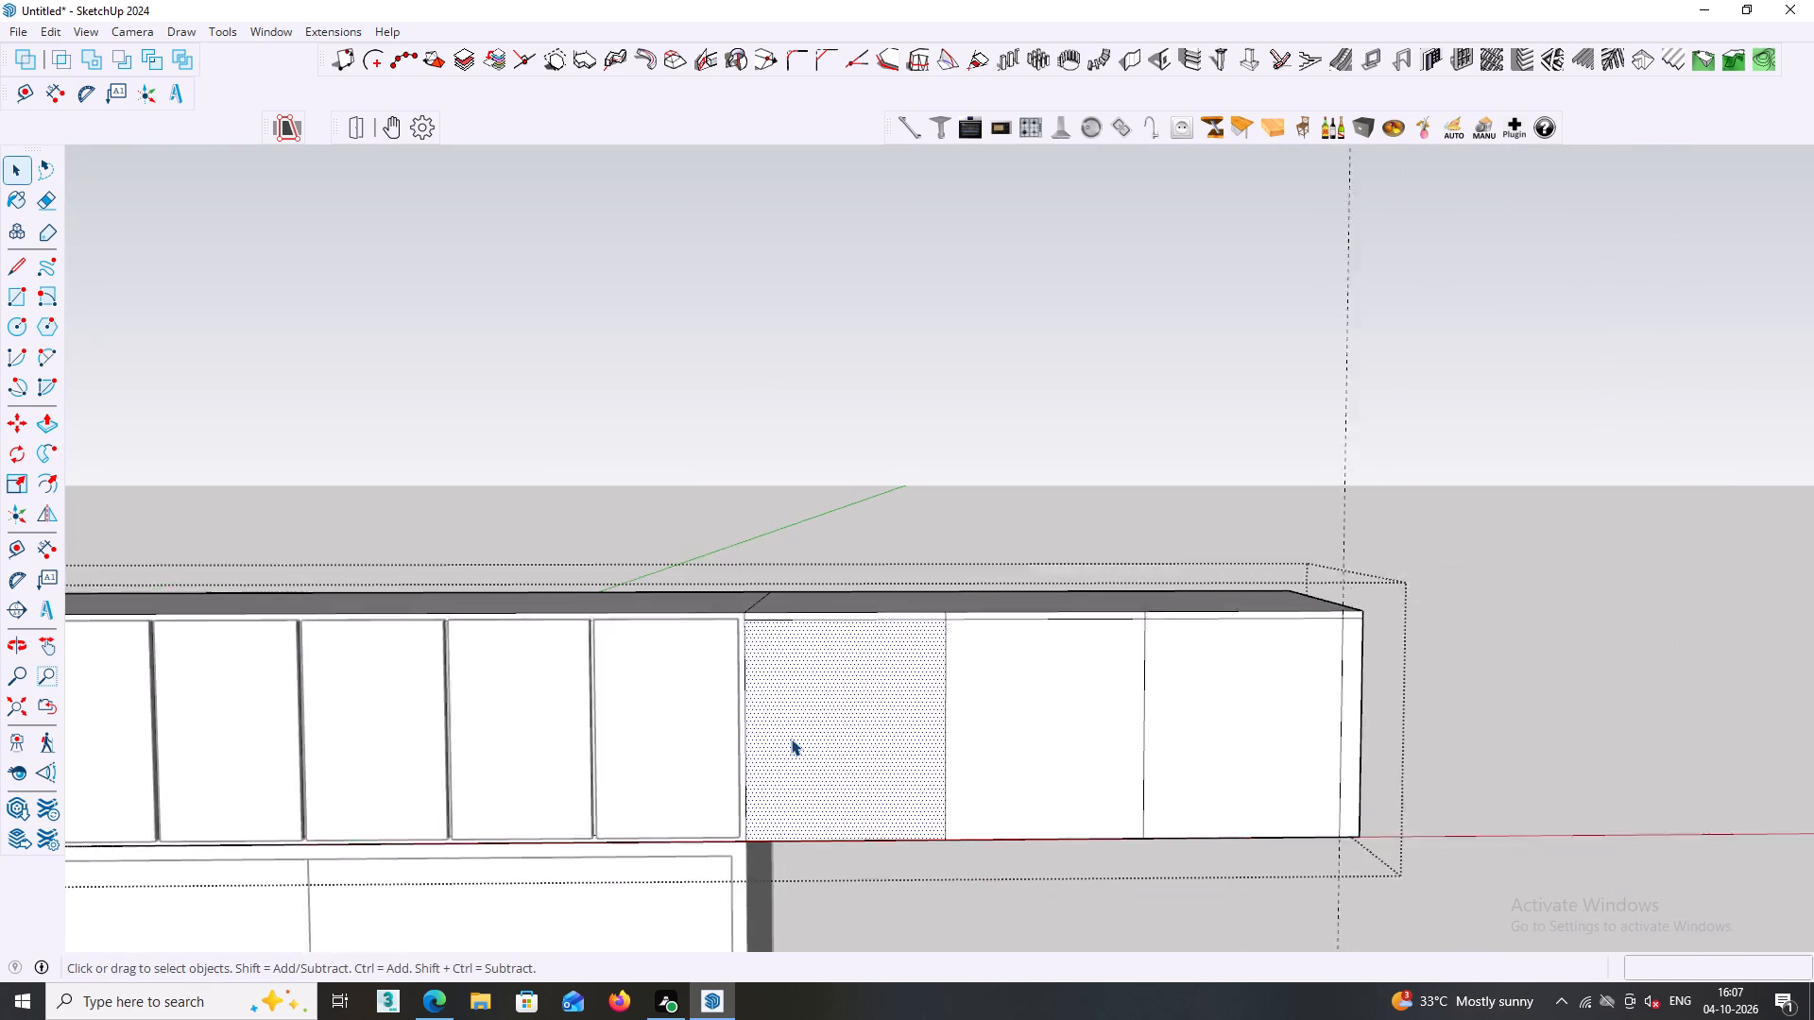
scroll(791, 739, down, 1)
middle_drag(807, 818, 833, 790)
middle_drag(835, 820, 822, 712)
click(880, 864)
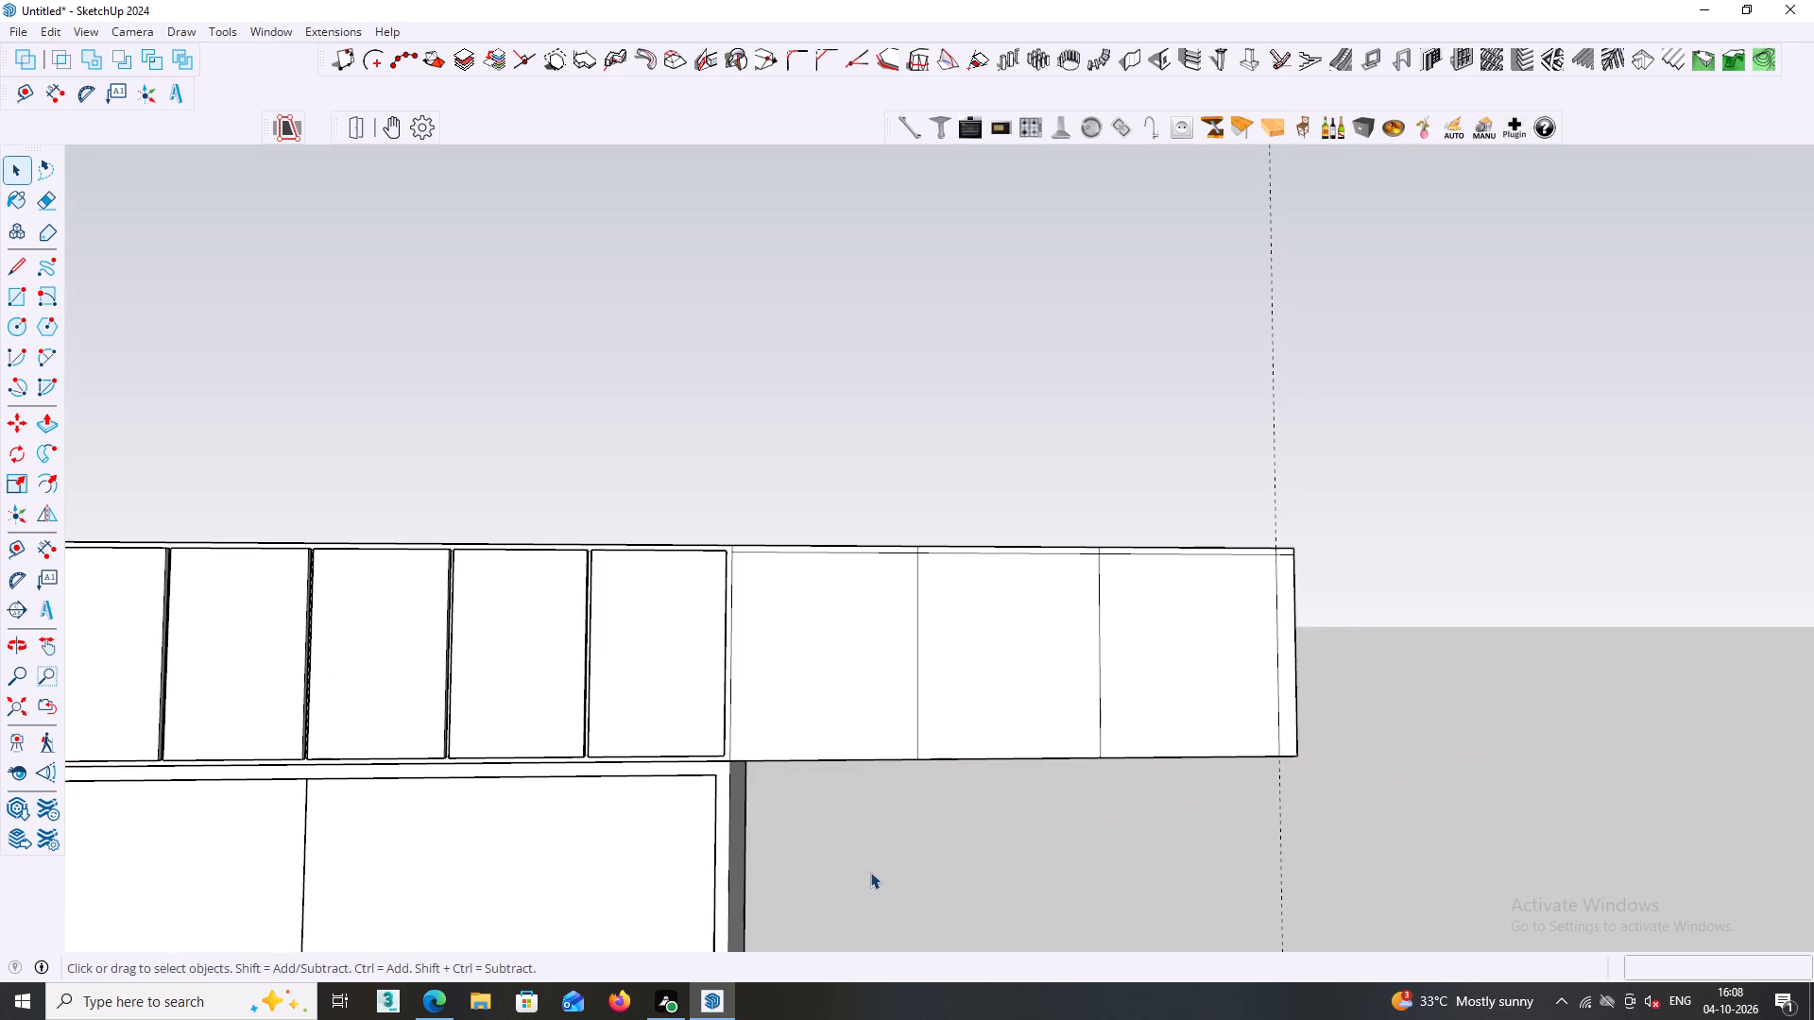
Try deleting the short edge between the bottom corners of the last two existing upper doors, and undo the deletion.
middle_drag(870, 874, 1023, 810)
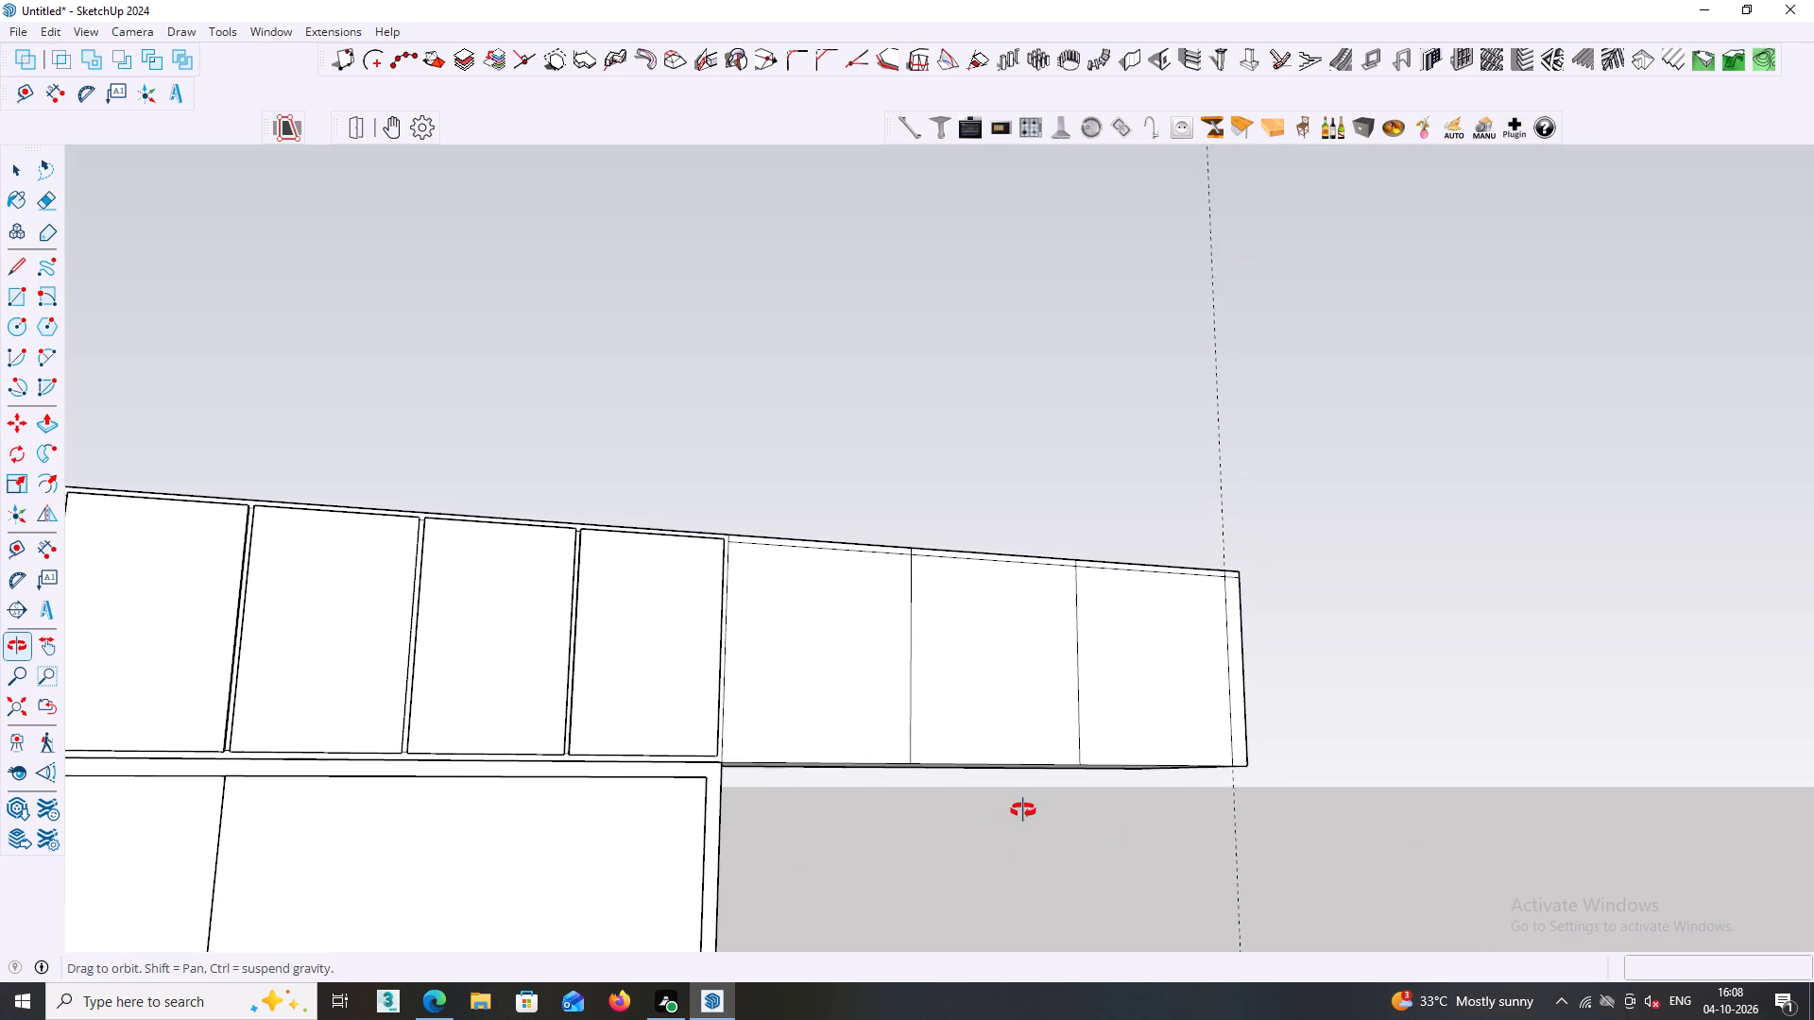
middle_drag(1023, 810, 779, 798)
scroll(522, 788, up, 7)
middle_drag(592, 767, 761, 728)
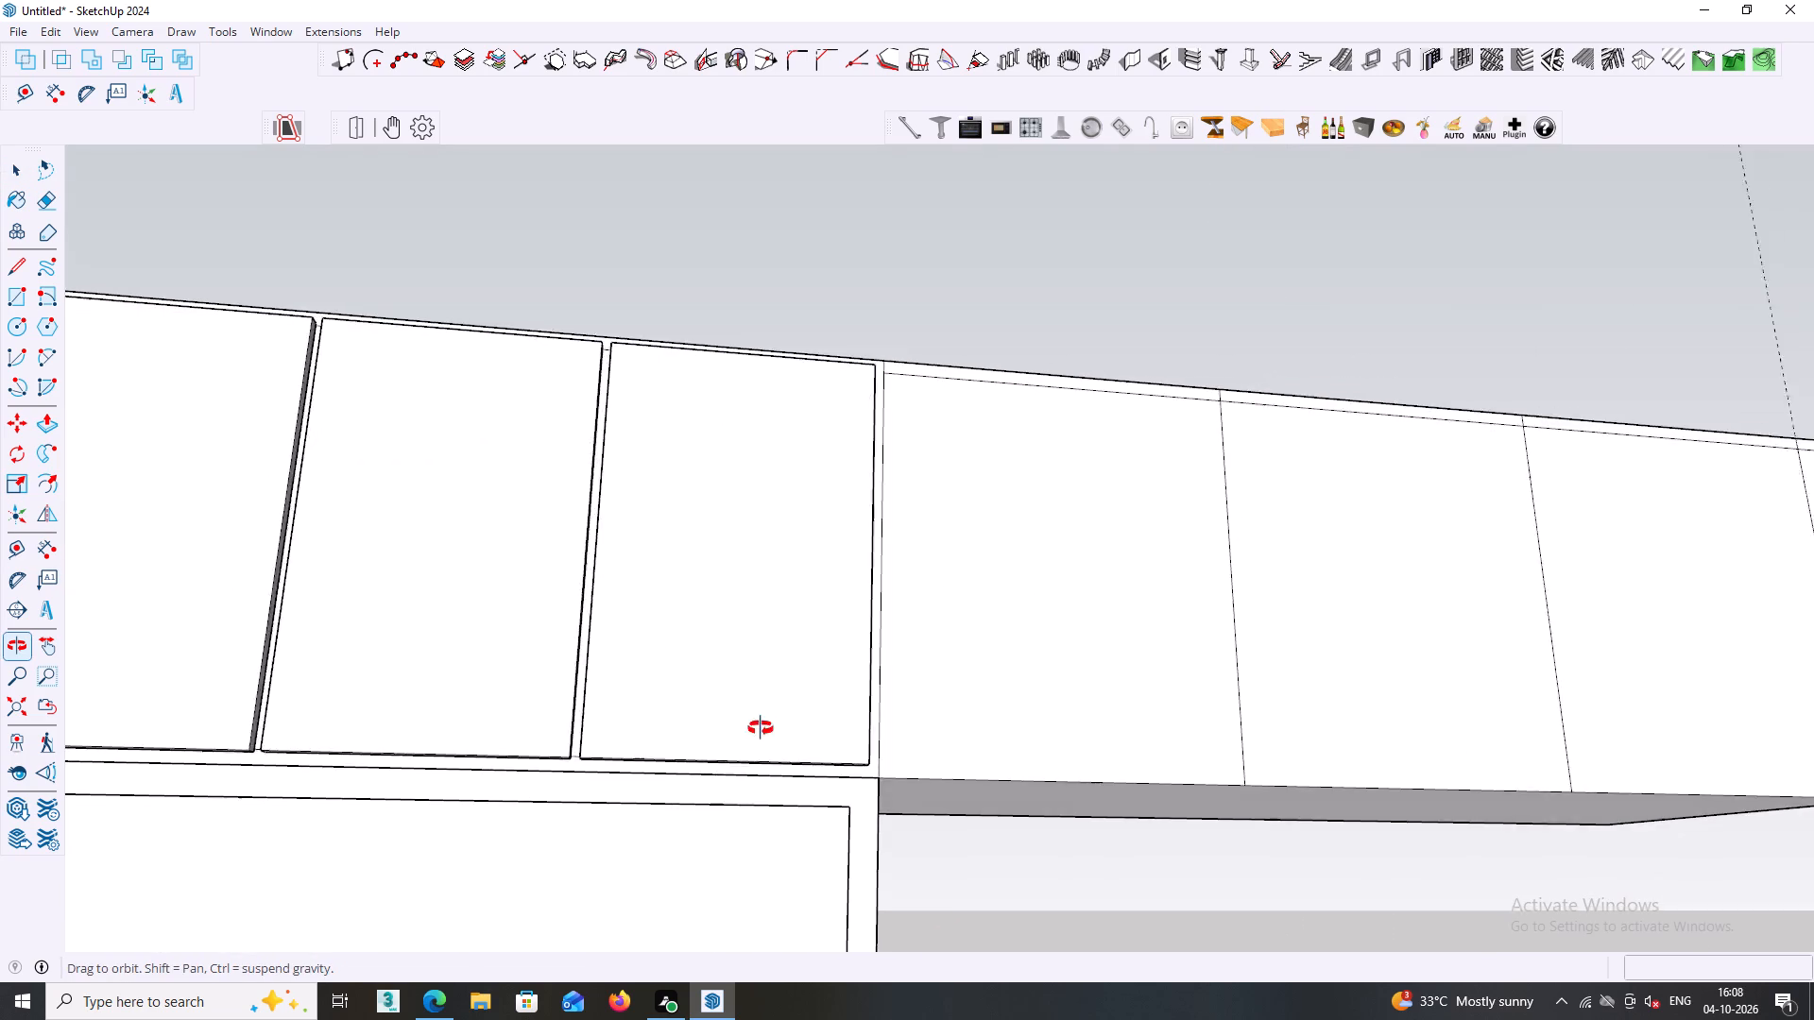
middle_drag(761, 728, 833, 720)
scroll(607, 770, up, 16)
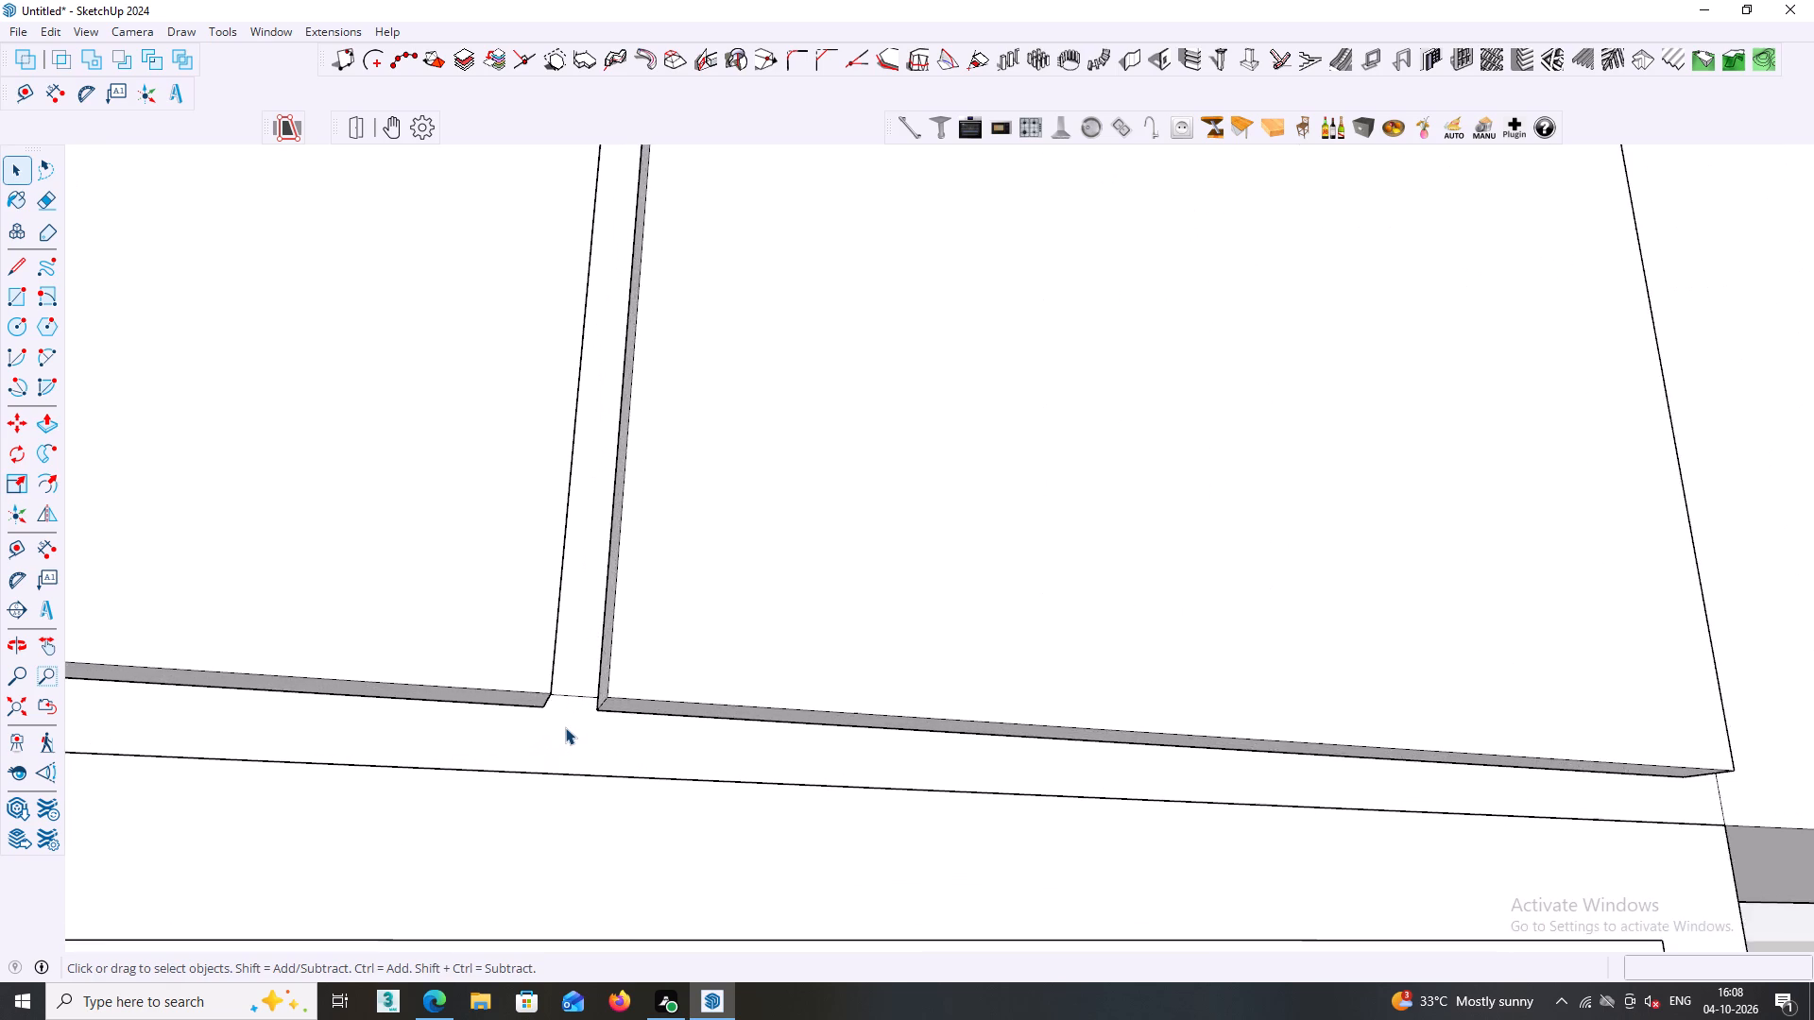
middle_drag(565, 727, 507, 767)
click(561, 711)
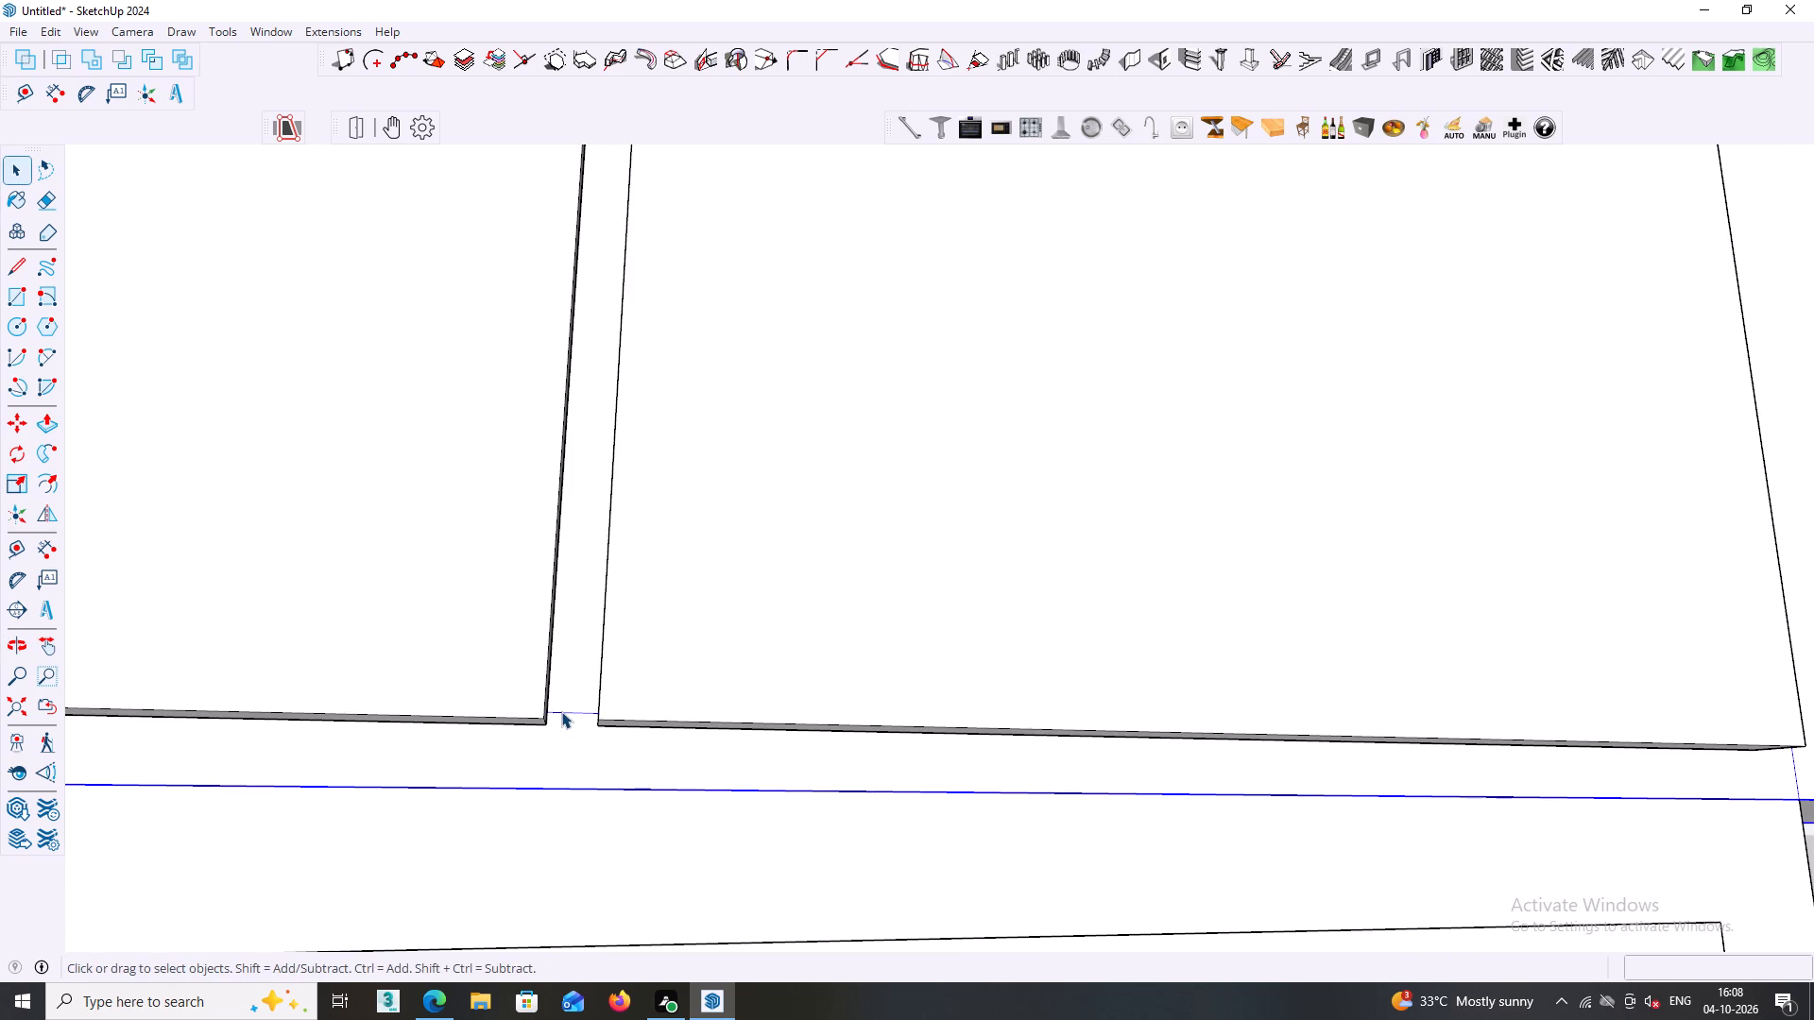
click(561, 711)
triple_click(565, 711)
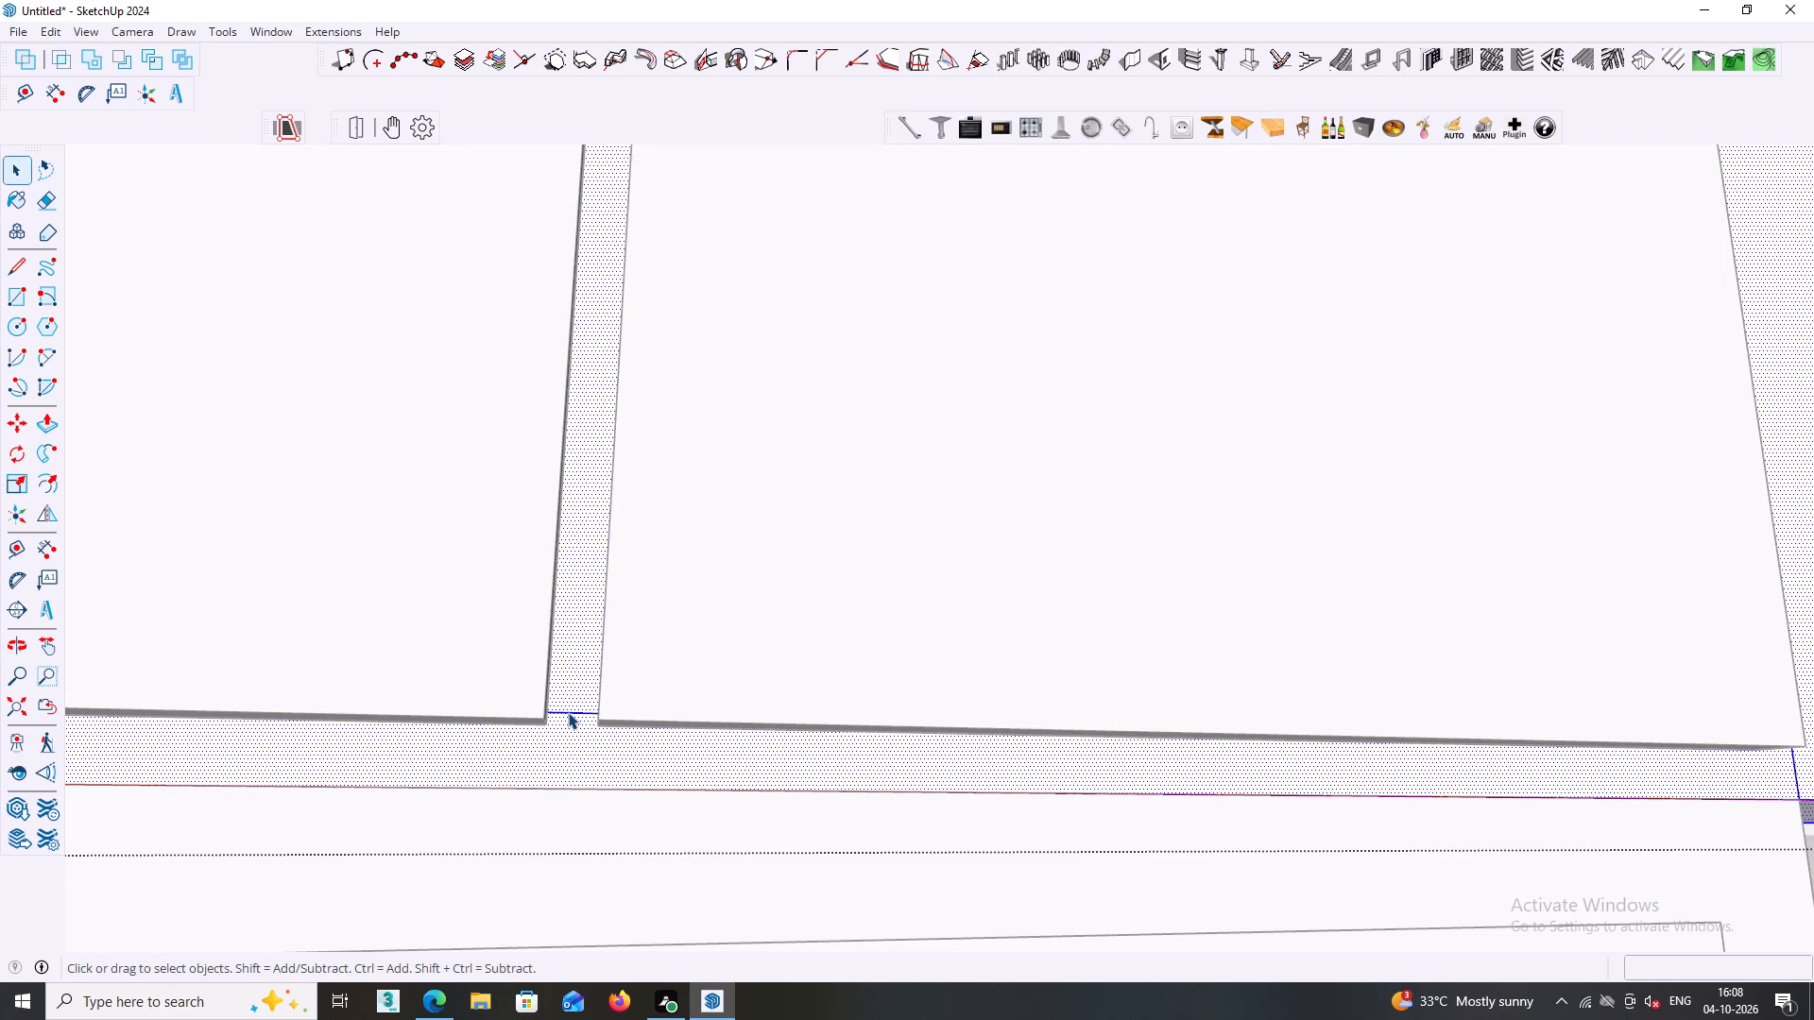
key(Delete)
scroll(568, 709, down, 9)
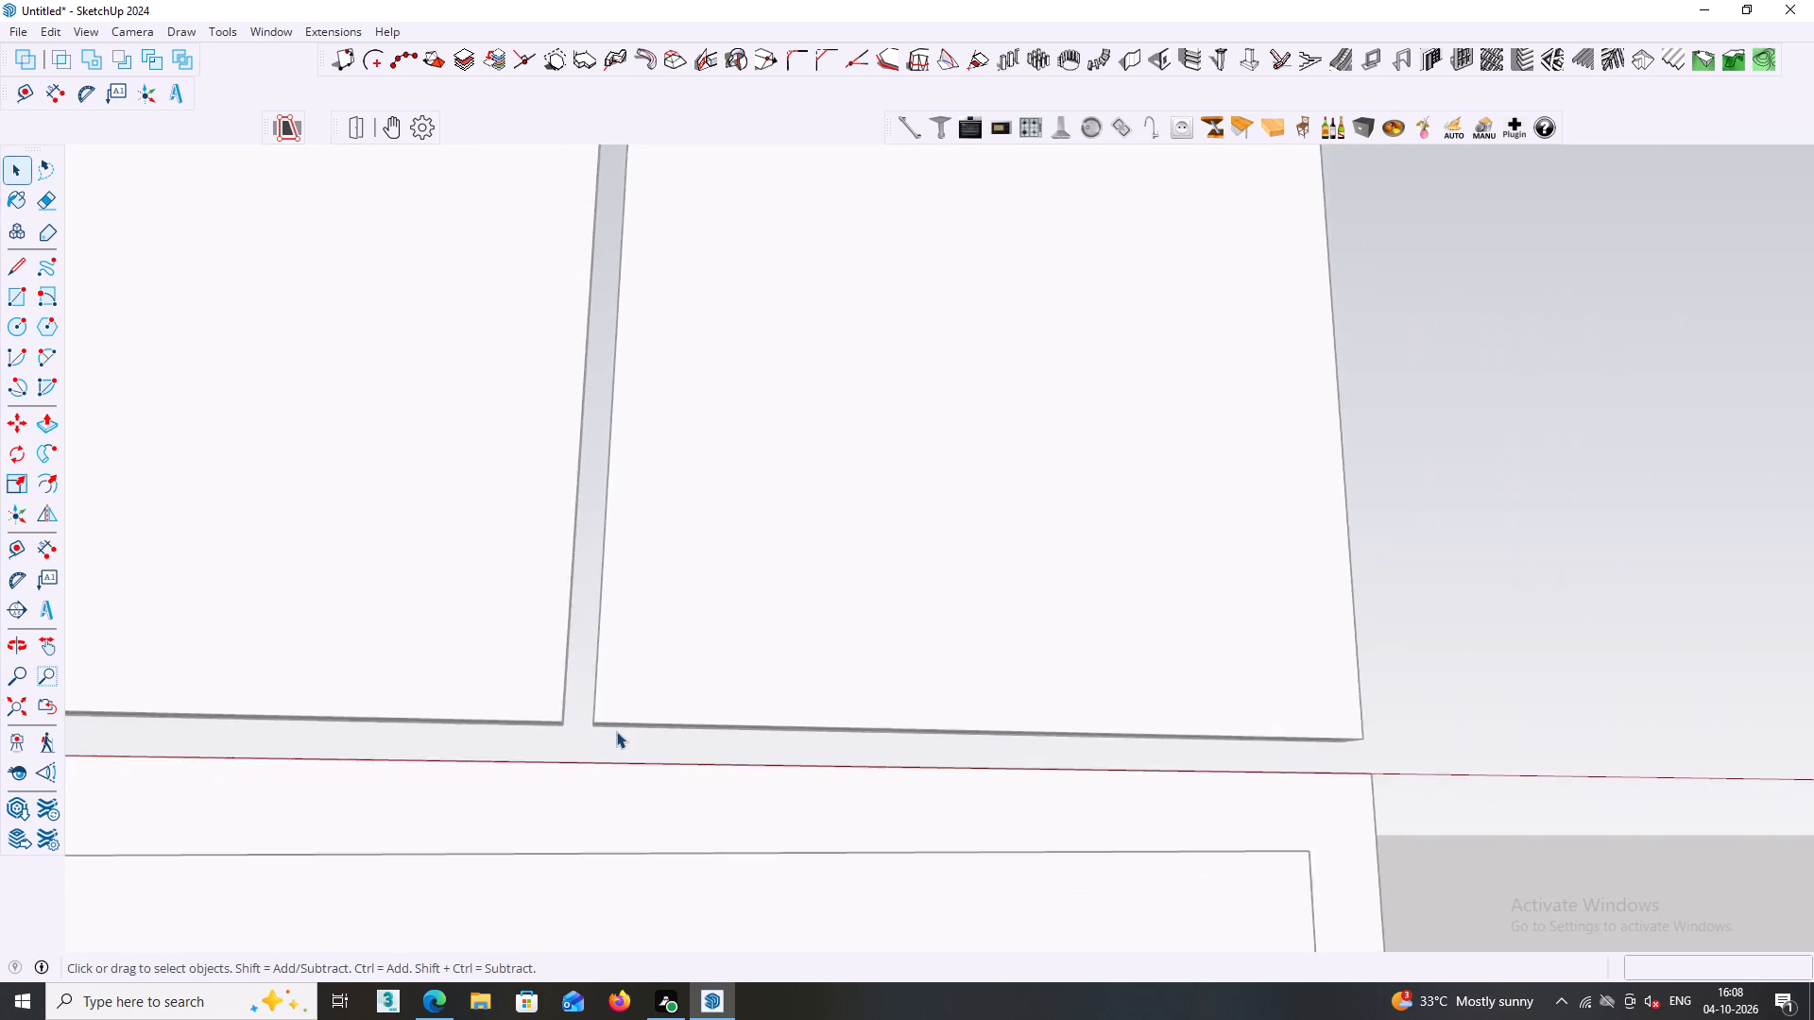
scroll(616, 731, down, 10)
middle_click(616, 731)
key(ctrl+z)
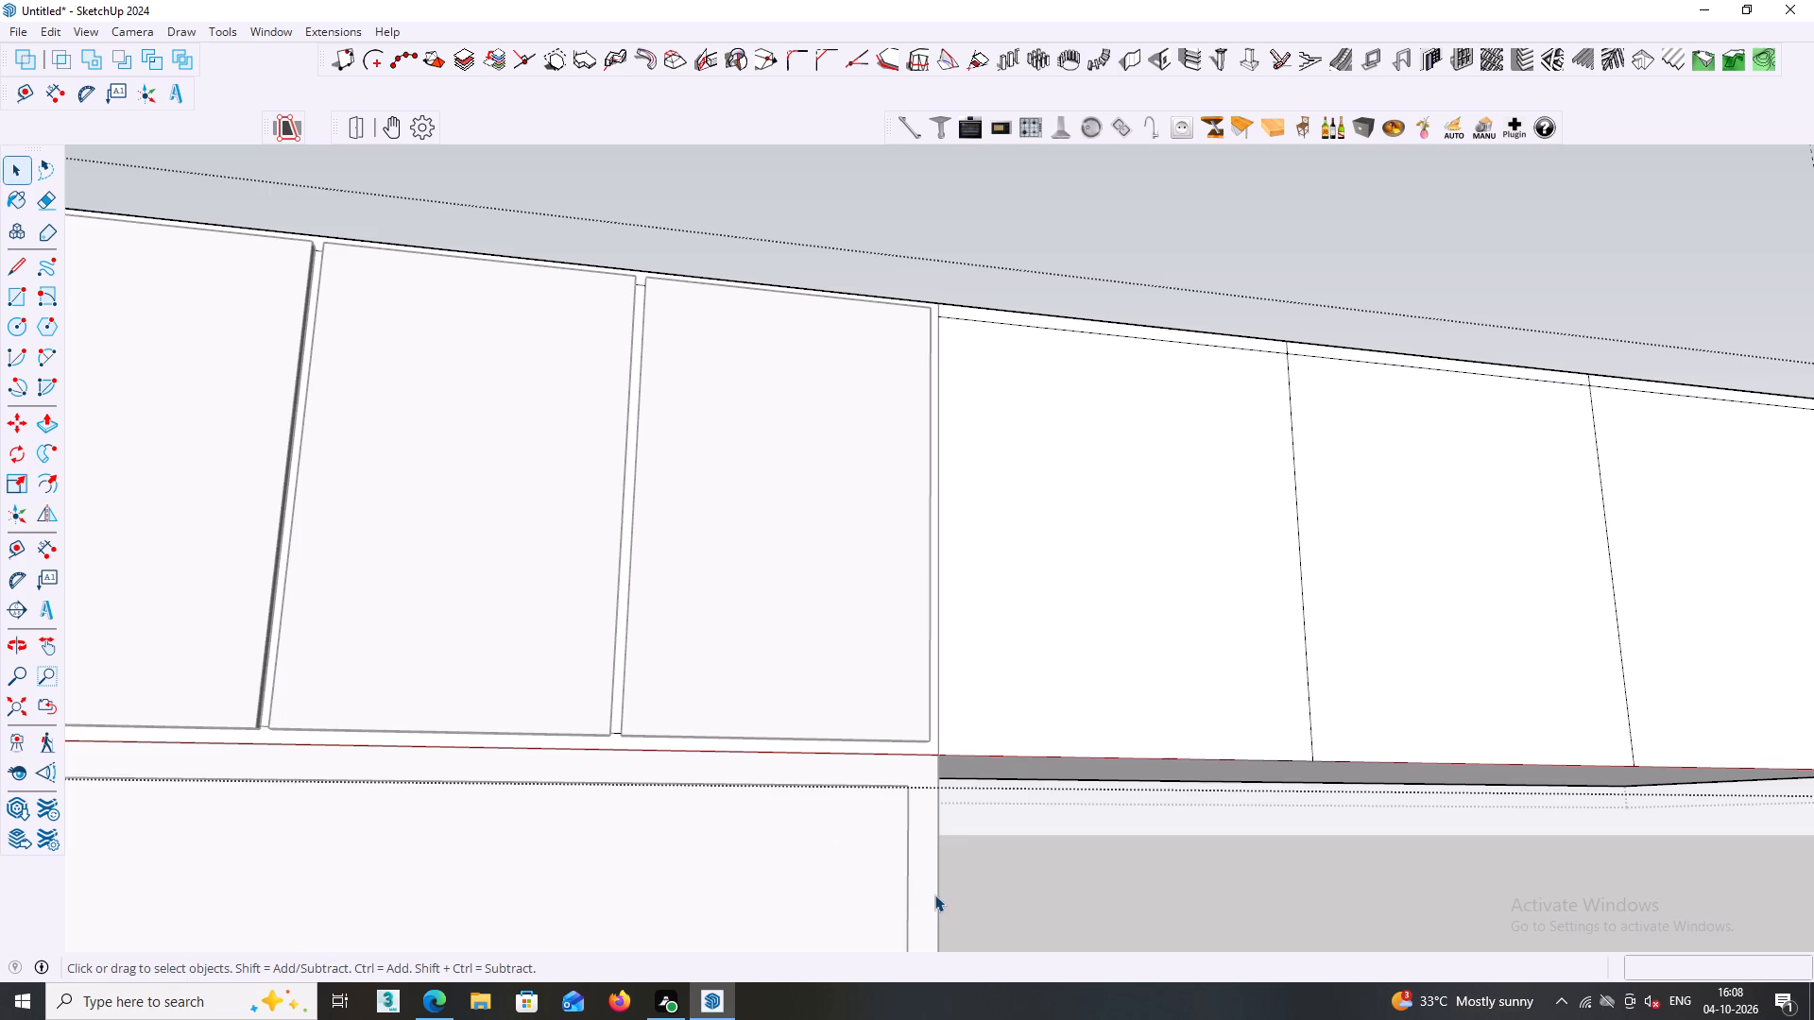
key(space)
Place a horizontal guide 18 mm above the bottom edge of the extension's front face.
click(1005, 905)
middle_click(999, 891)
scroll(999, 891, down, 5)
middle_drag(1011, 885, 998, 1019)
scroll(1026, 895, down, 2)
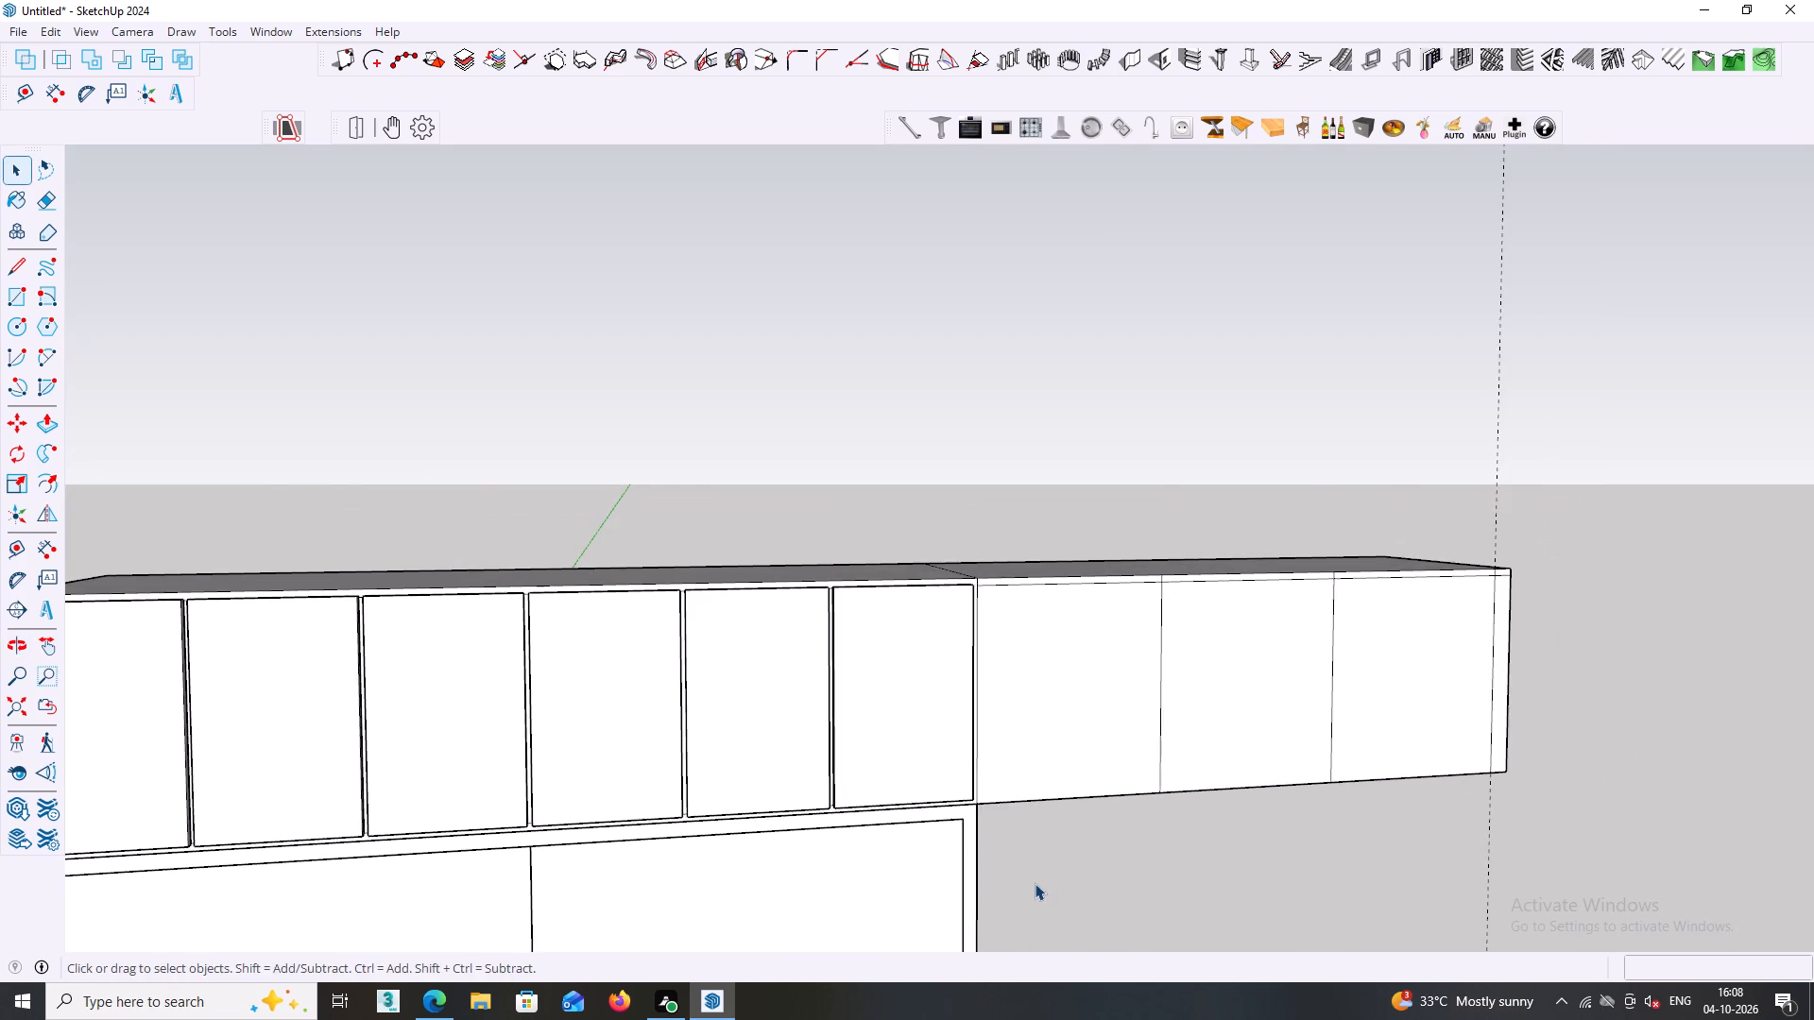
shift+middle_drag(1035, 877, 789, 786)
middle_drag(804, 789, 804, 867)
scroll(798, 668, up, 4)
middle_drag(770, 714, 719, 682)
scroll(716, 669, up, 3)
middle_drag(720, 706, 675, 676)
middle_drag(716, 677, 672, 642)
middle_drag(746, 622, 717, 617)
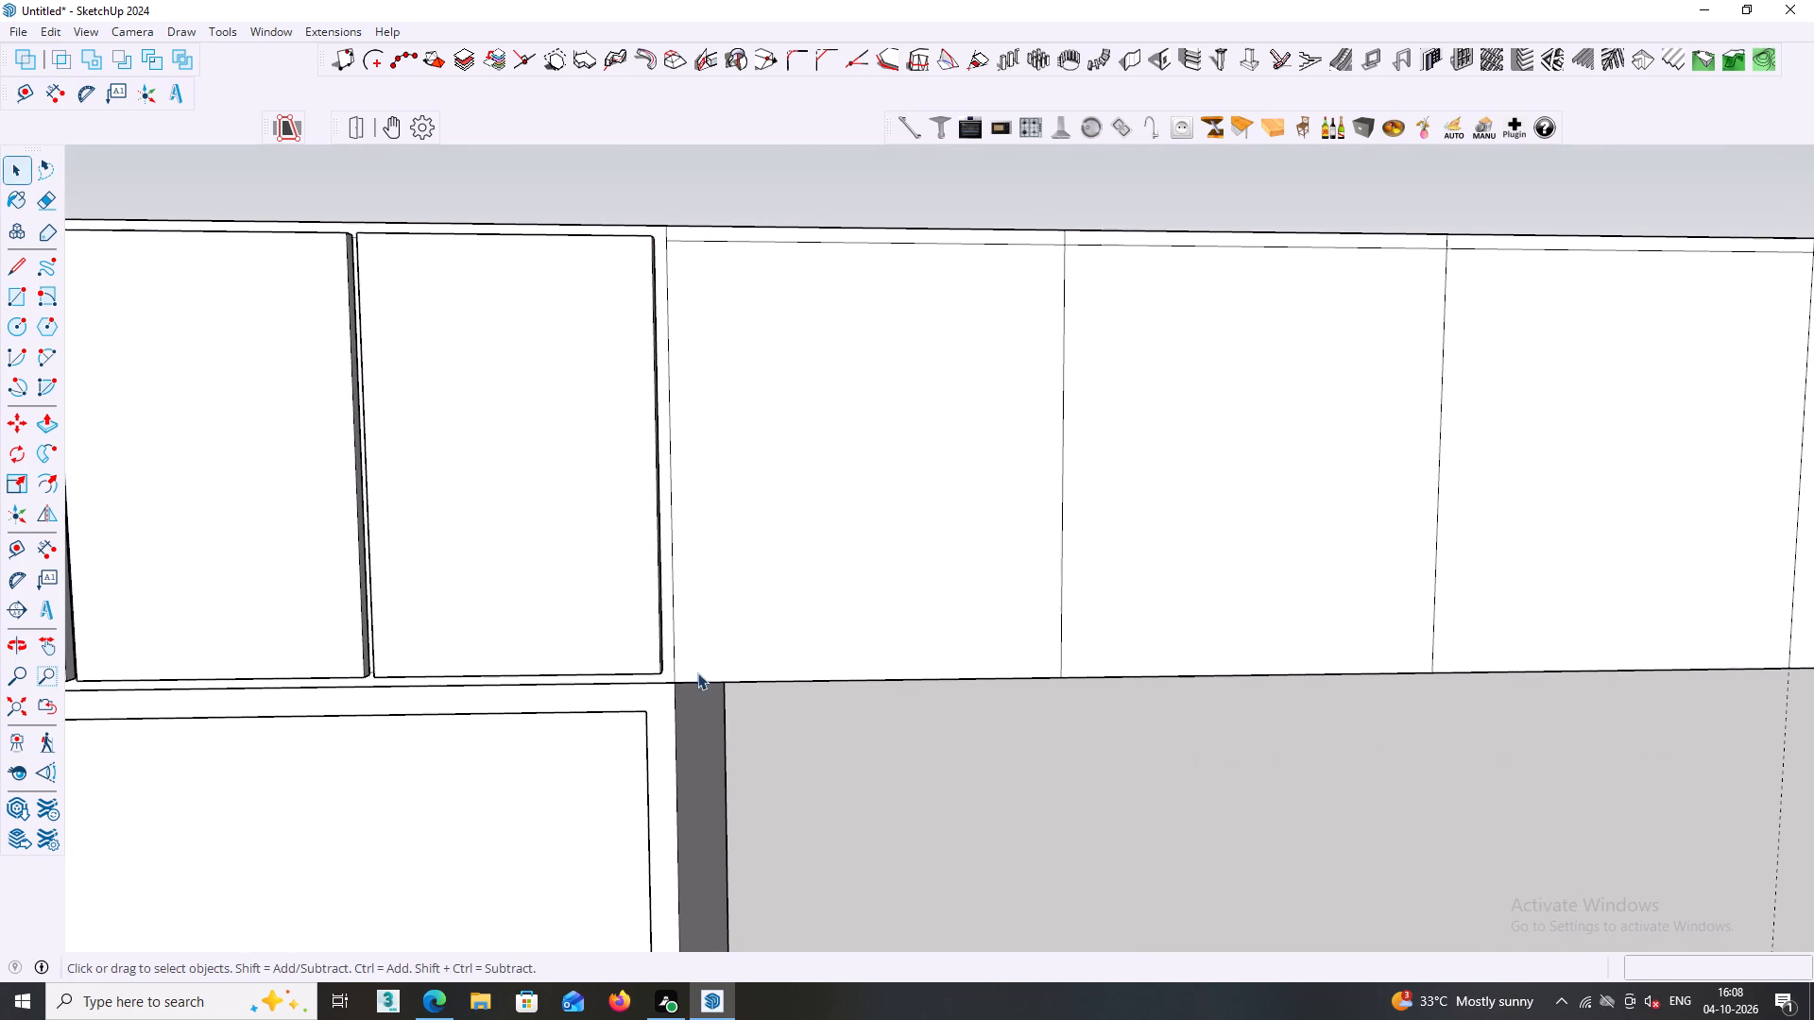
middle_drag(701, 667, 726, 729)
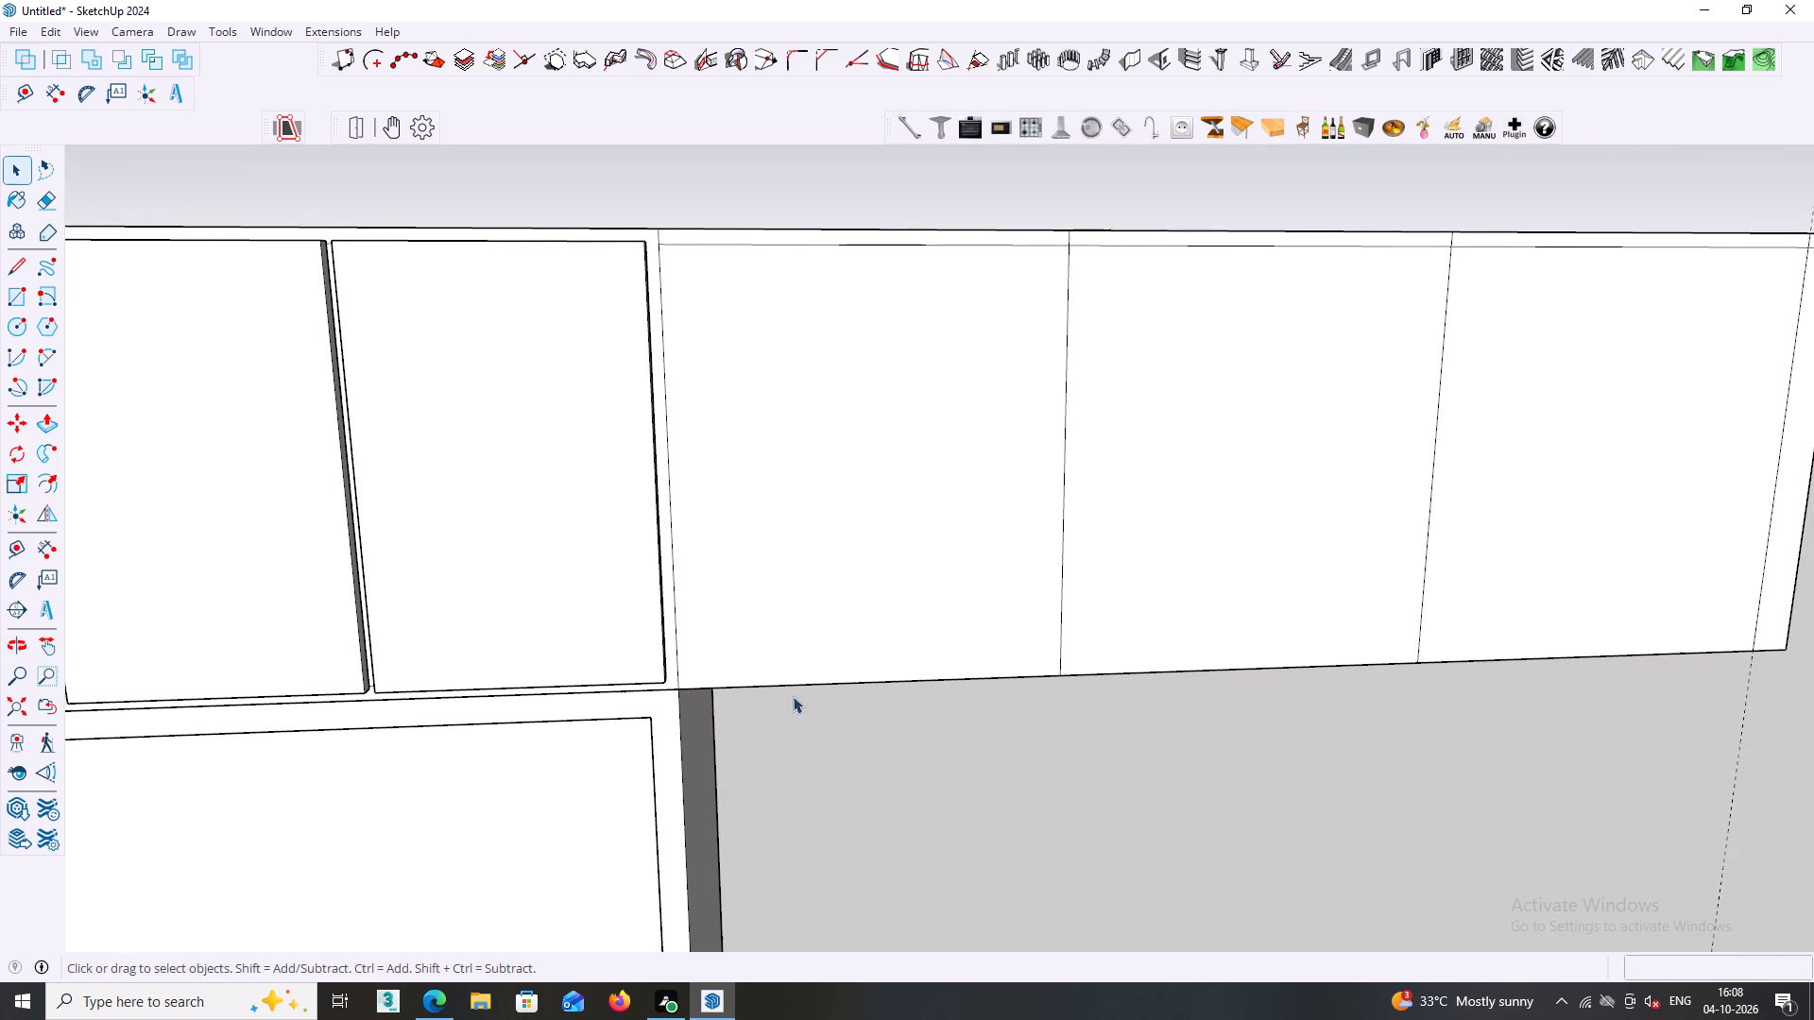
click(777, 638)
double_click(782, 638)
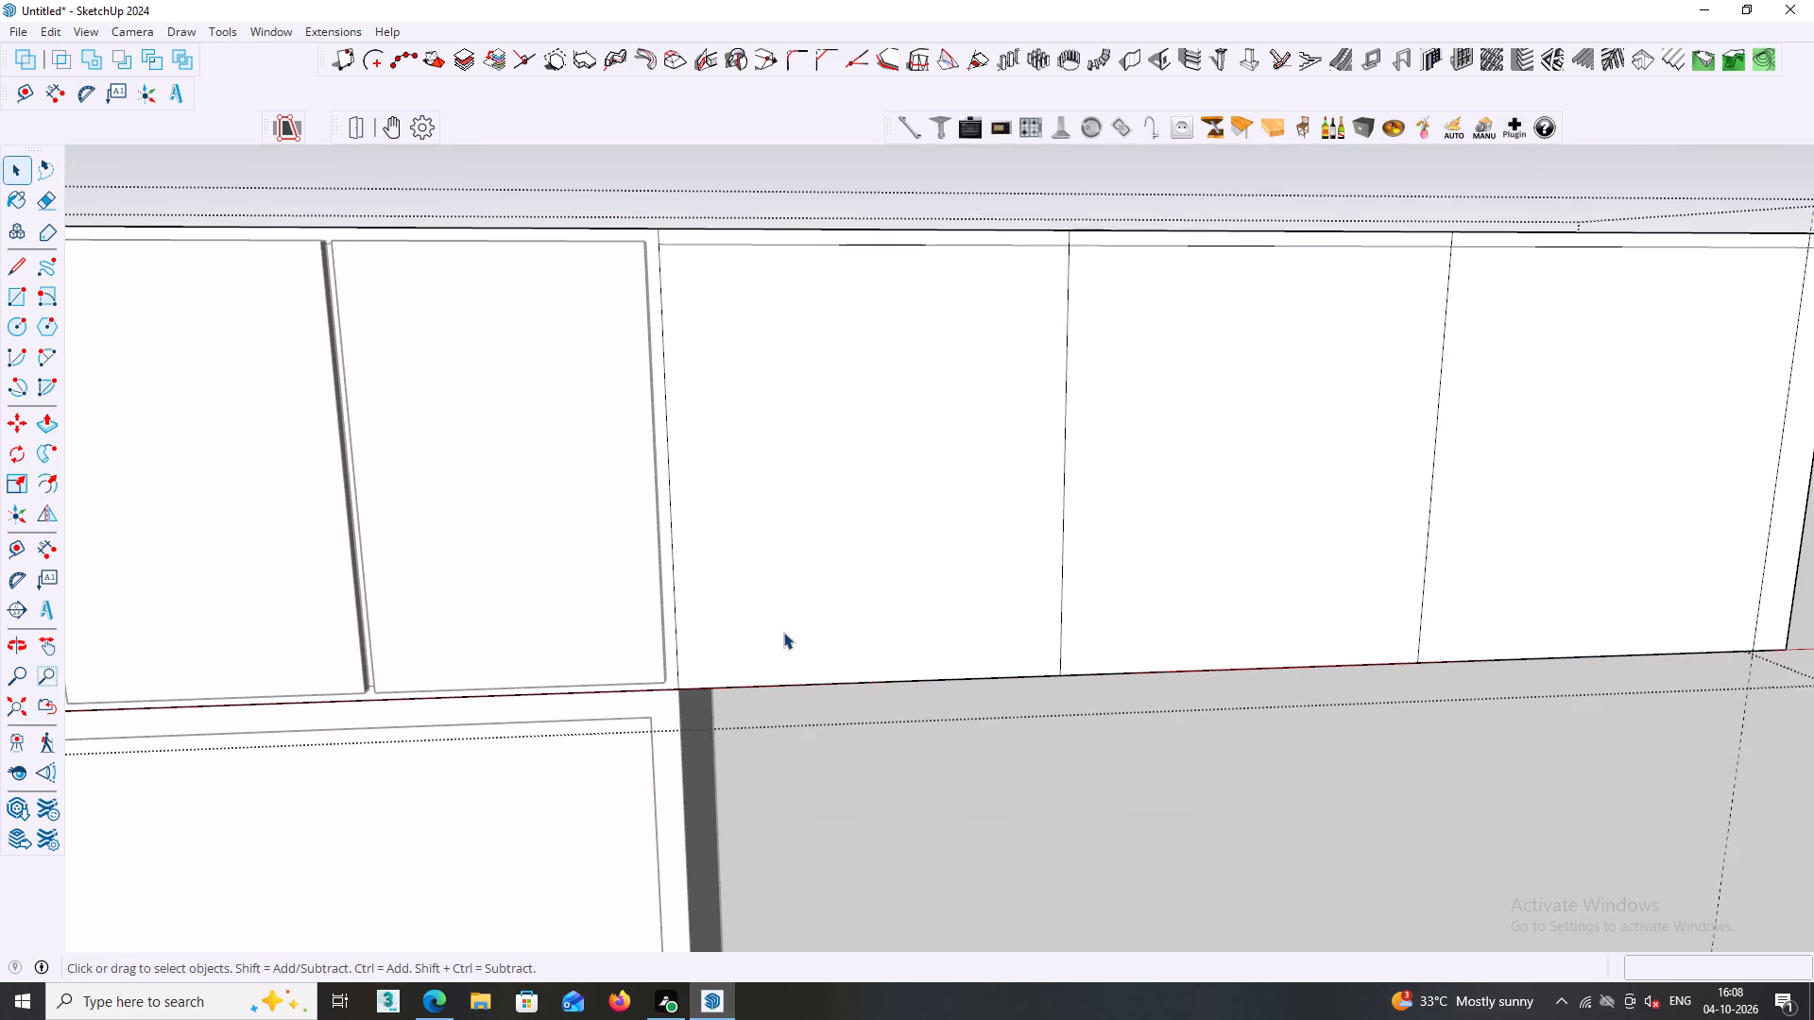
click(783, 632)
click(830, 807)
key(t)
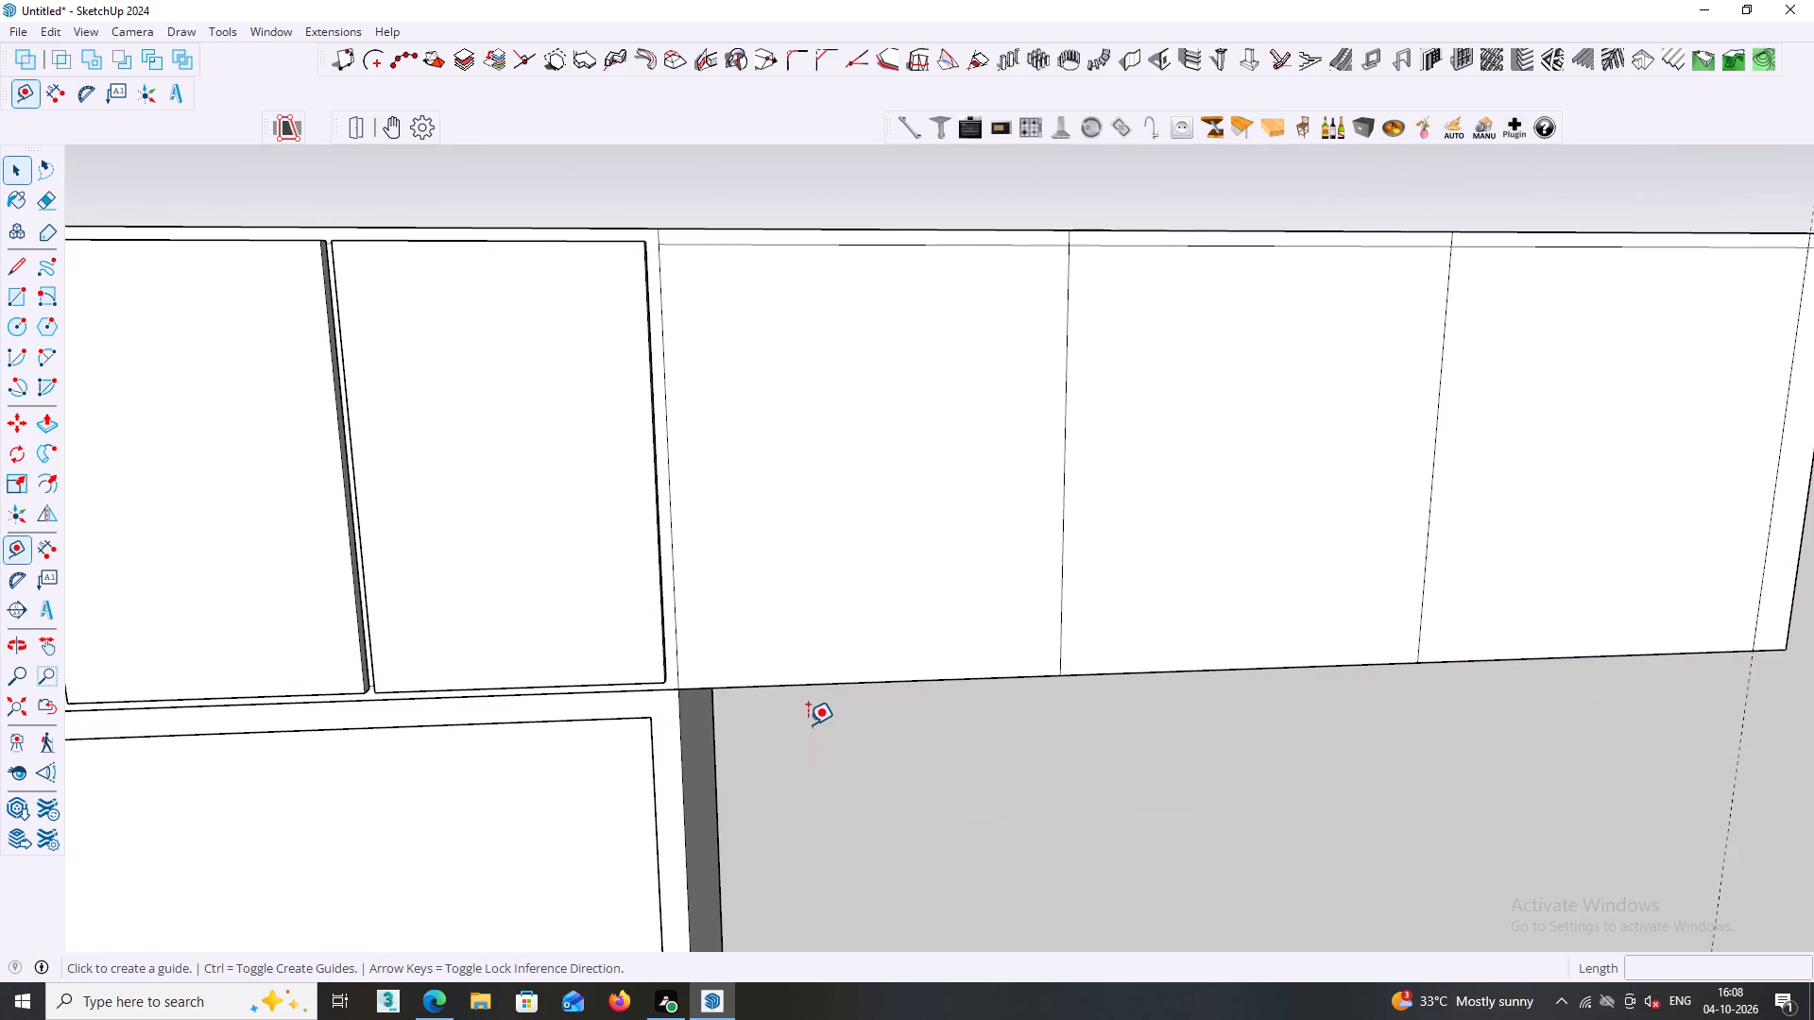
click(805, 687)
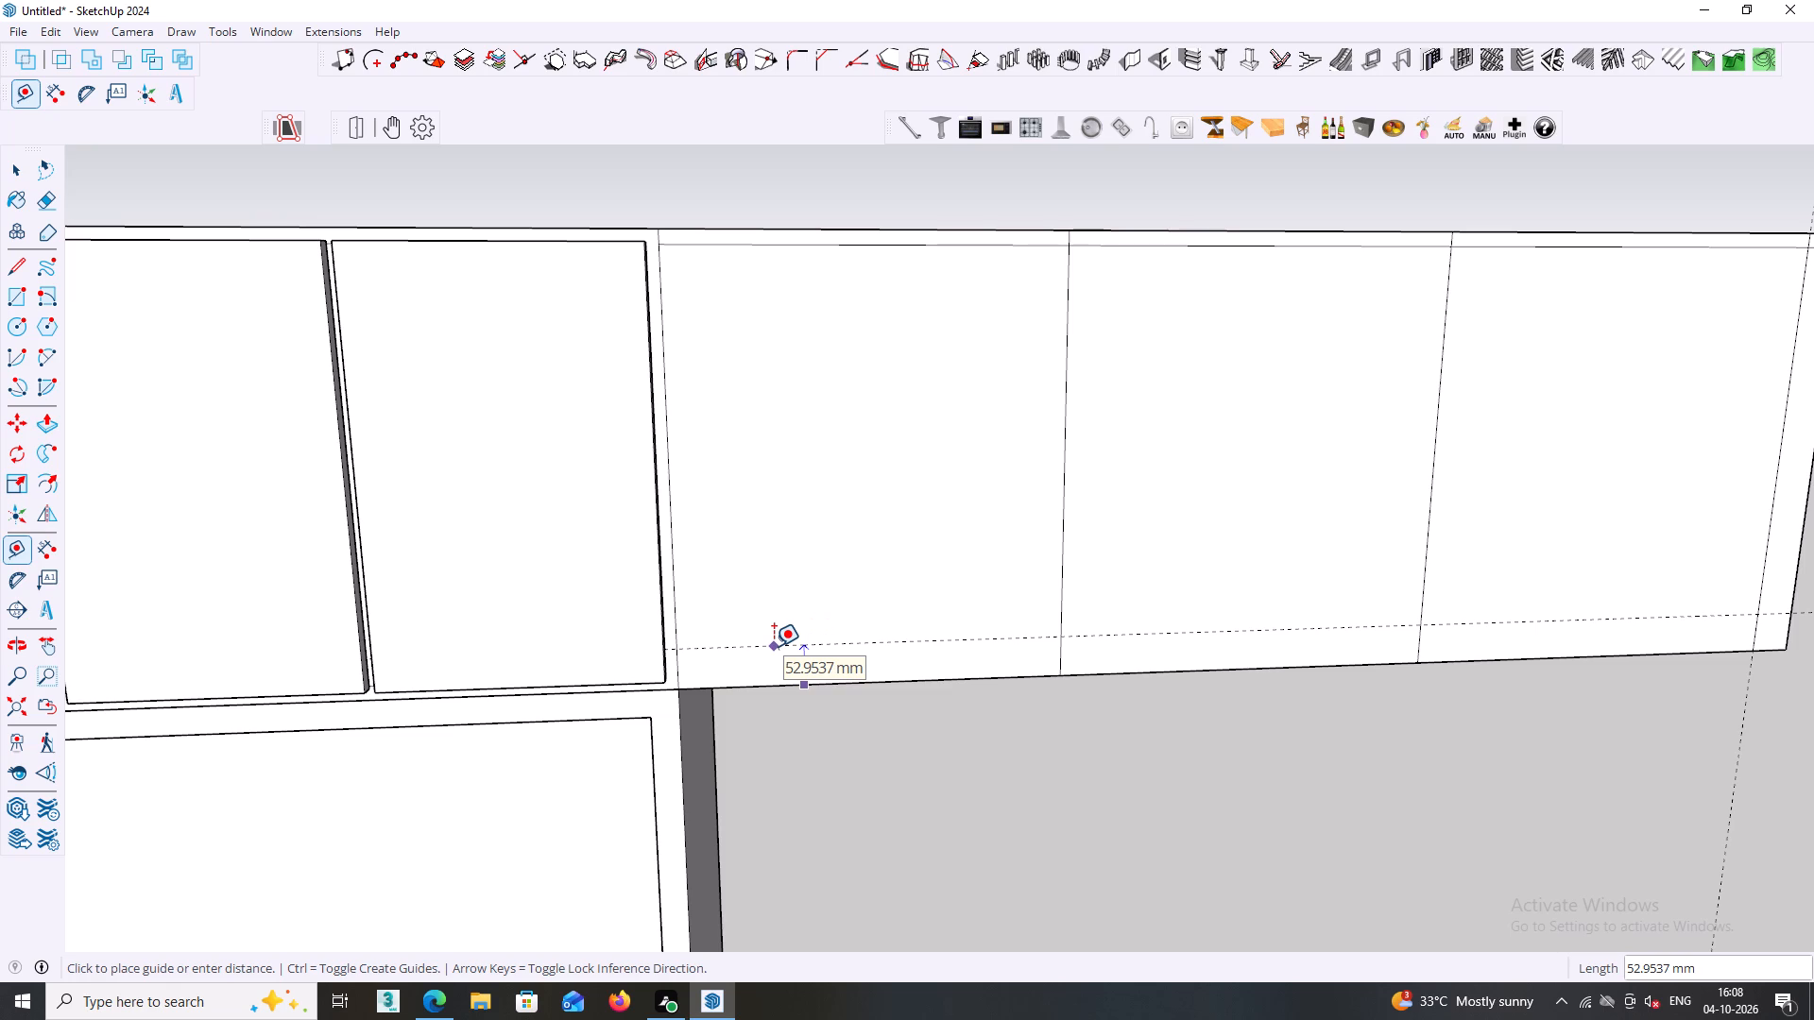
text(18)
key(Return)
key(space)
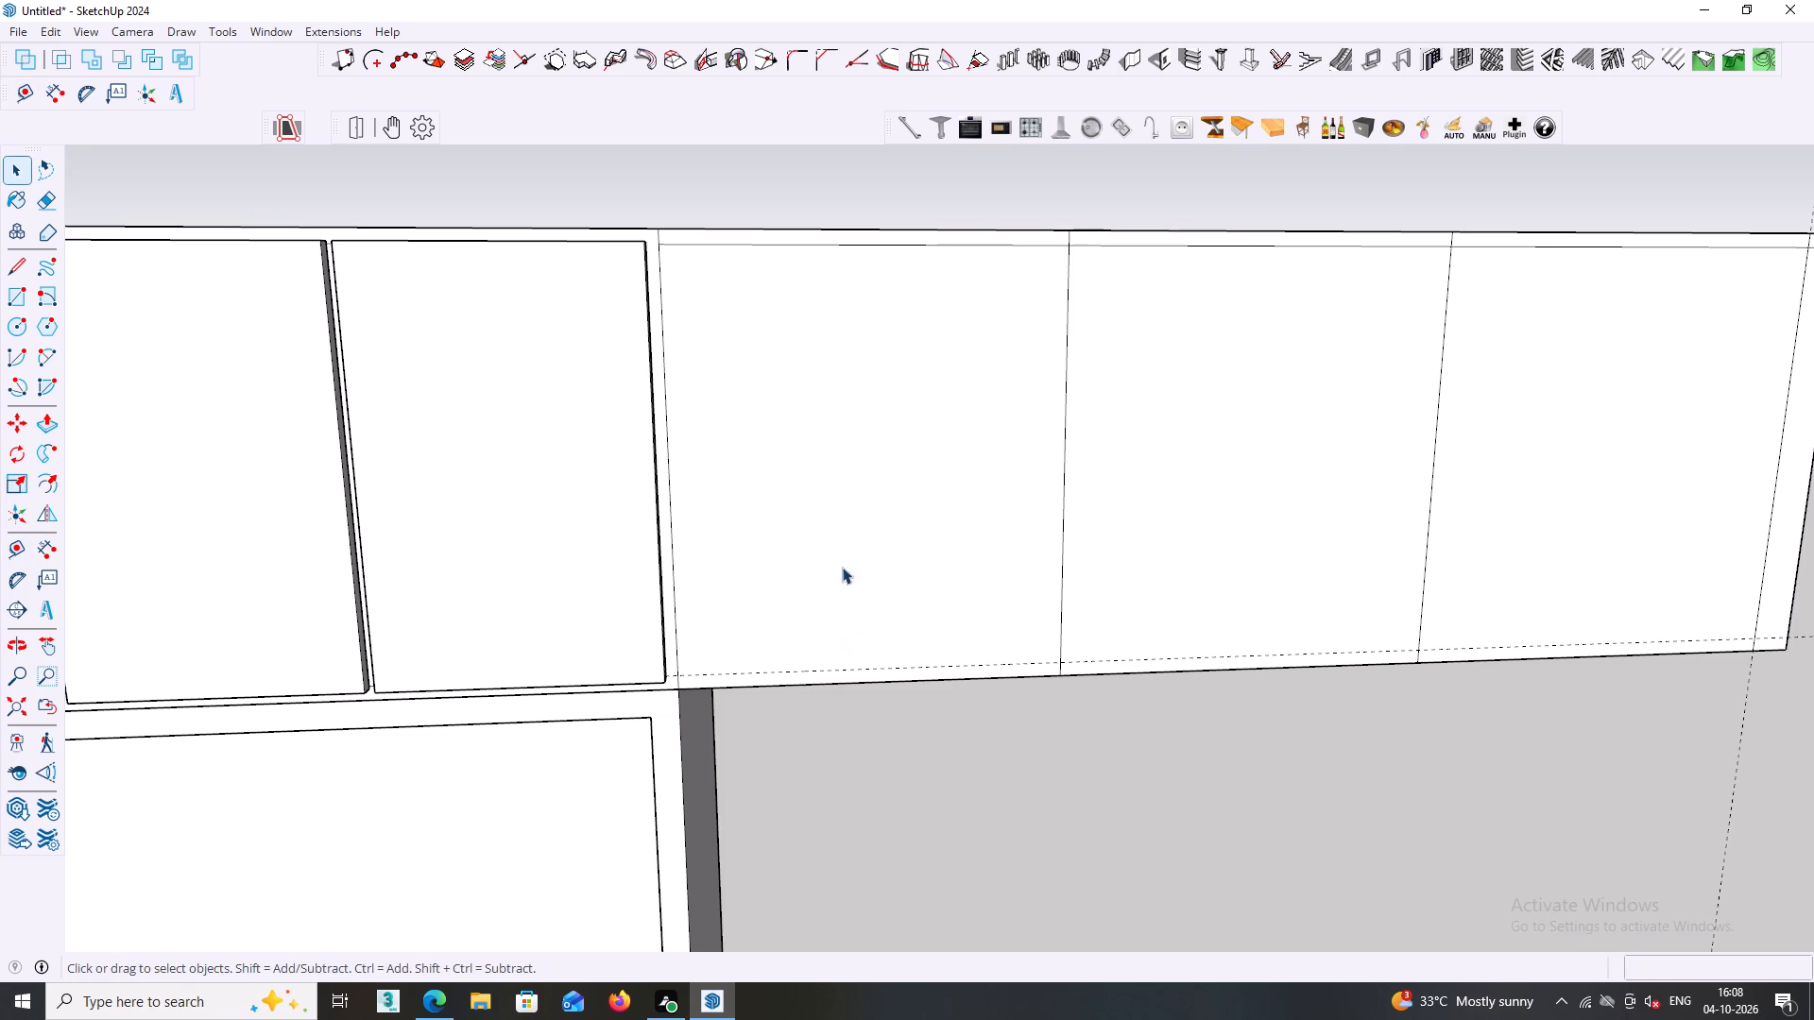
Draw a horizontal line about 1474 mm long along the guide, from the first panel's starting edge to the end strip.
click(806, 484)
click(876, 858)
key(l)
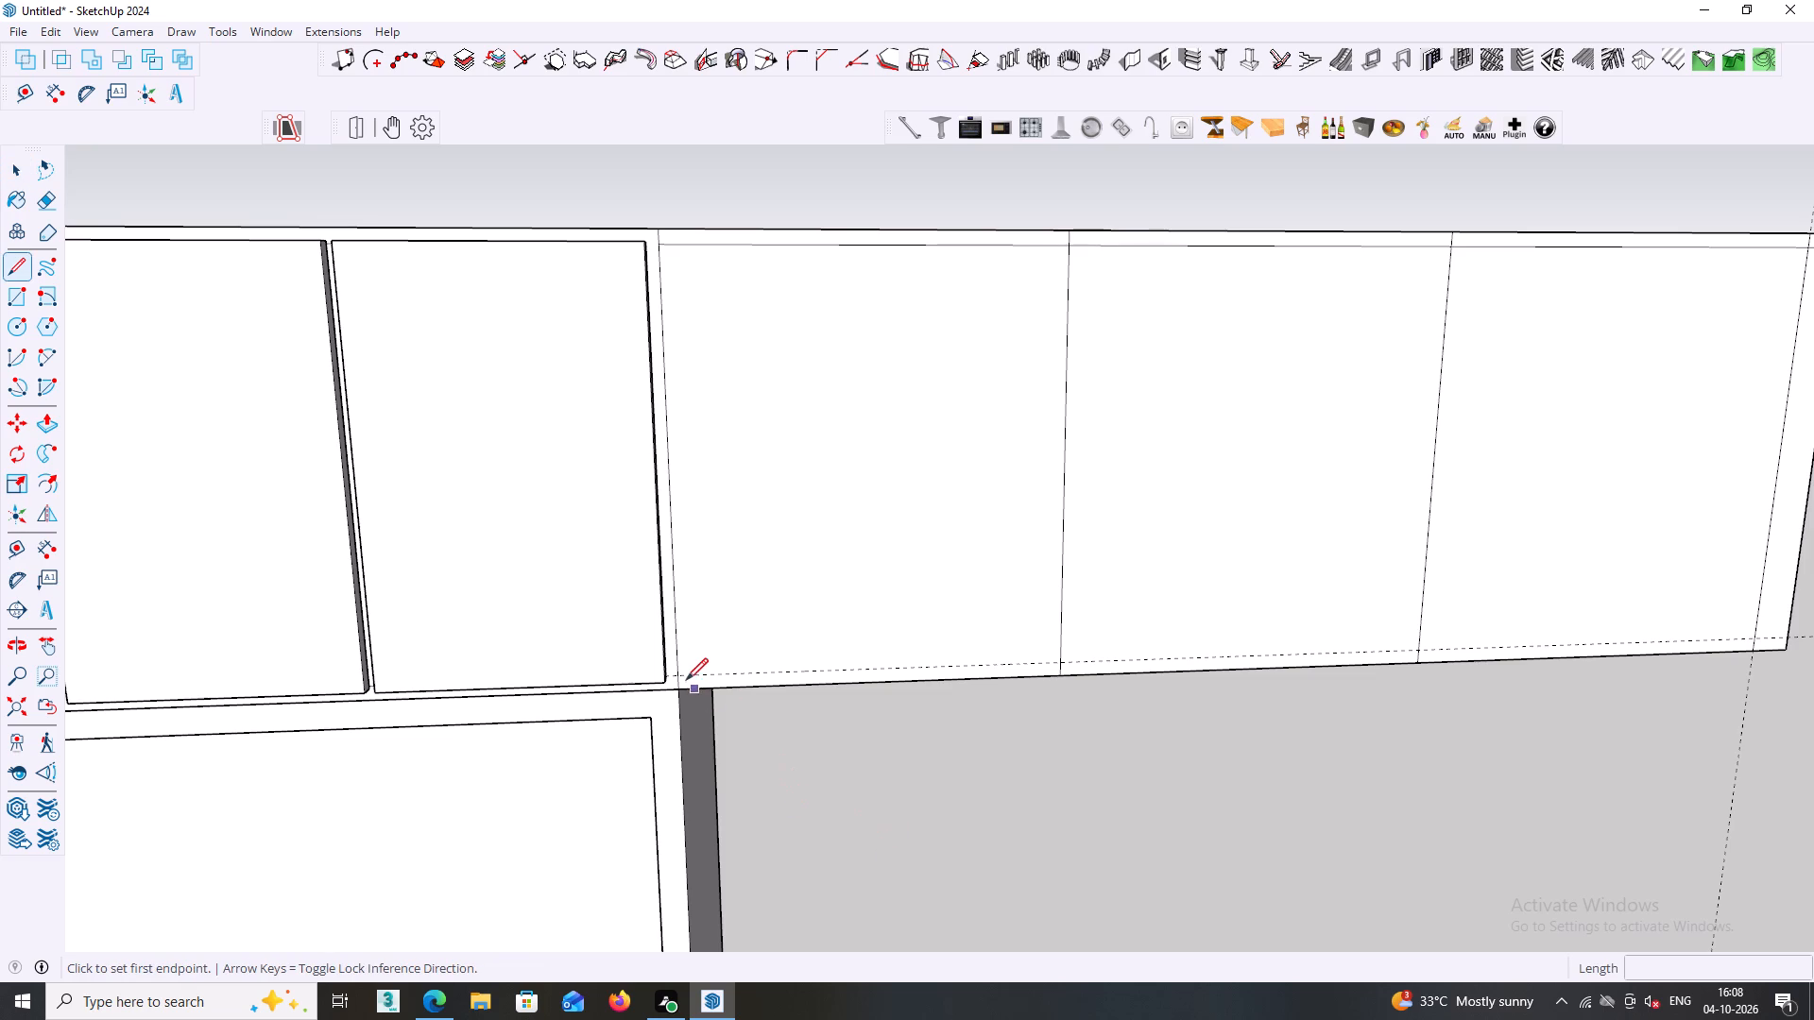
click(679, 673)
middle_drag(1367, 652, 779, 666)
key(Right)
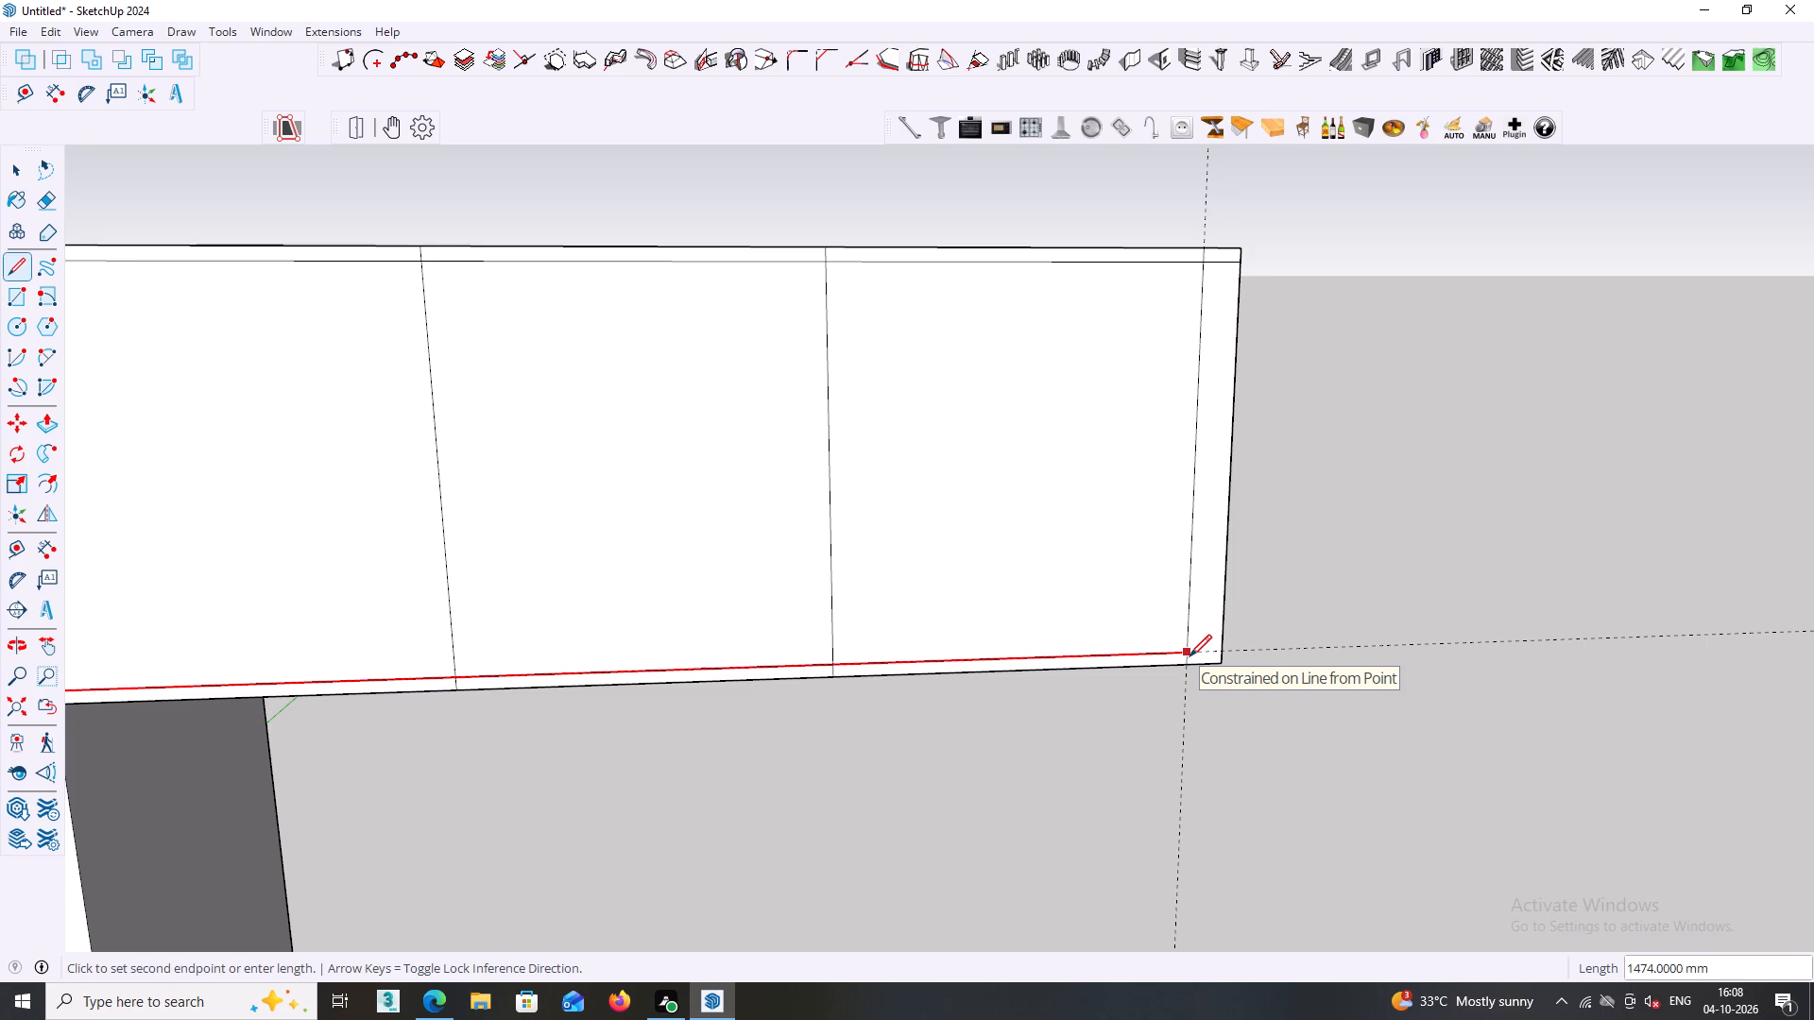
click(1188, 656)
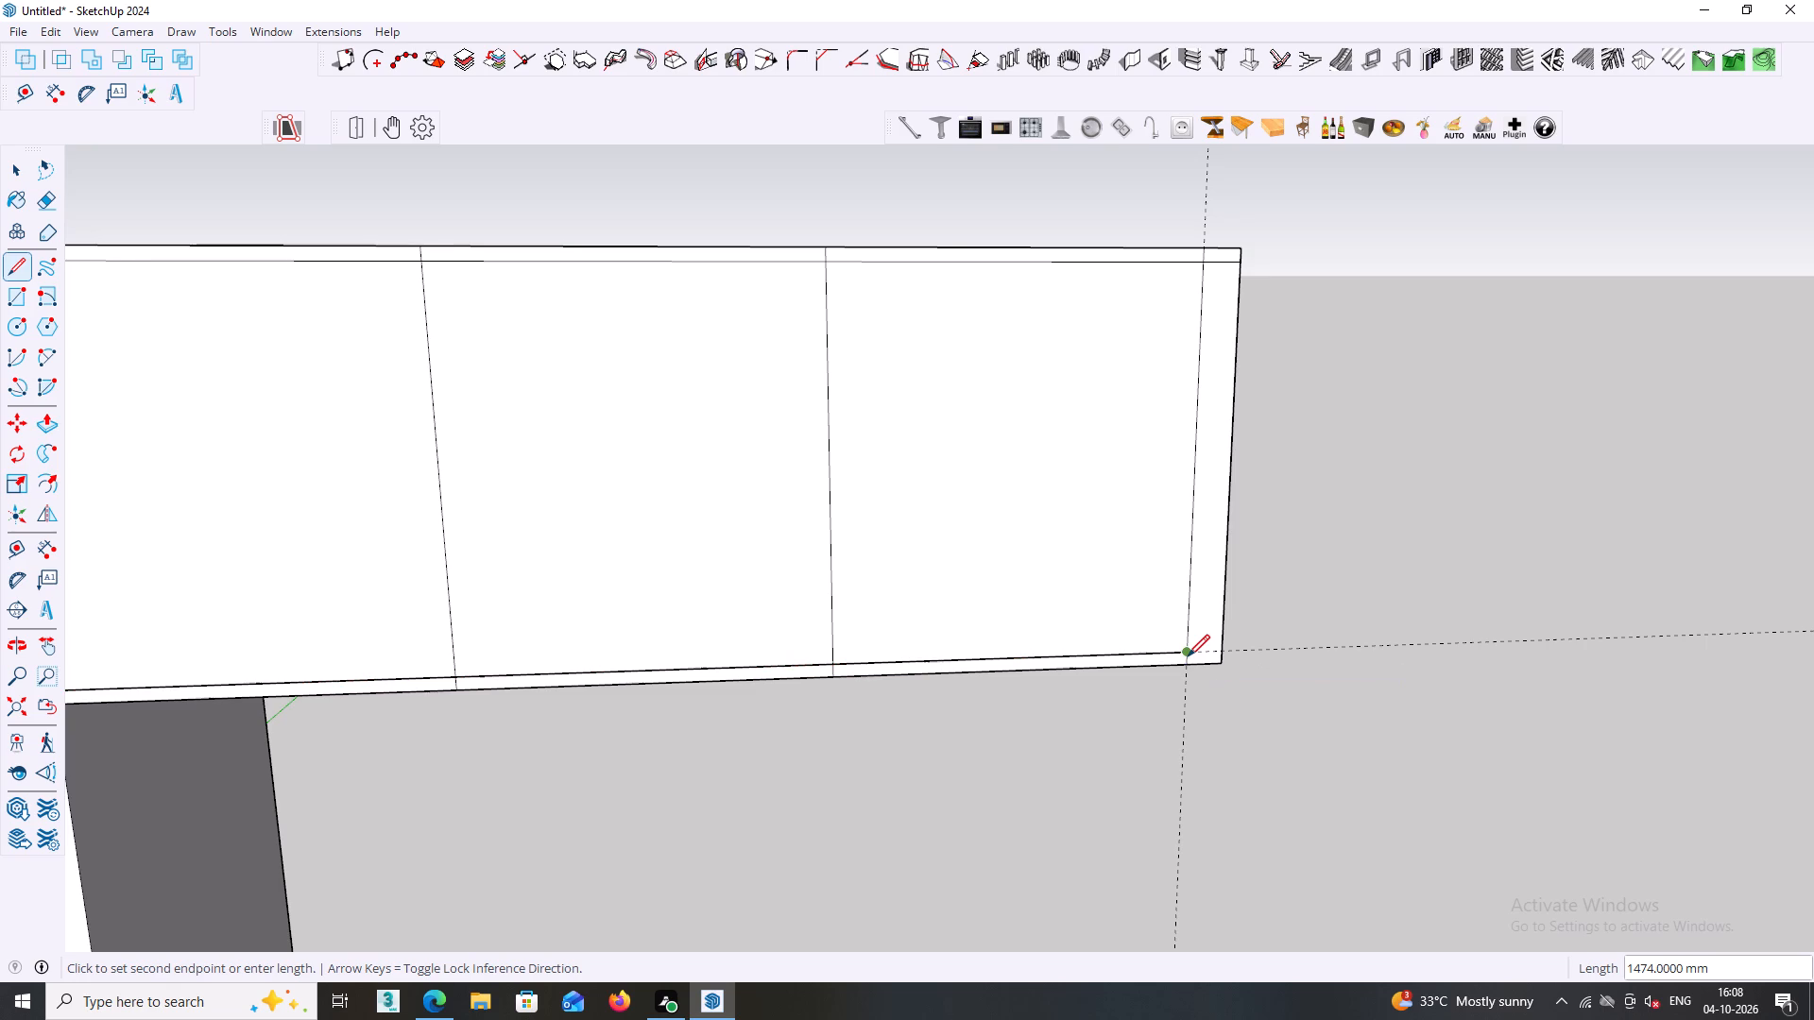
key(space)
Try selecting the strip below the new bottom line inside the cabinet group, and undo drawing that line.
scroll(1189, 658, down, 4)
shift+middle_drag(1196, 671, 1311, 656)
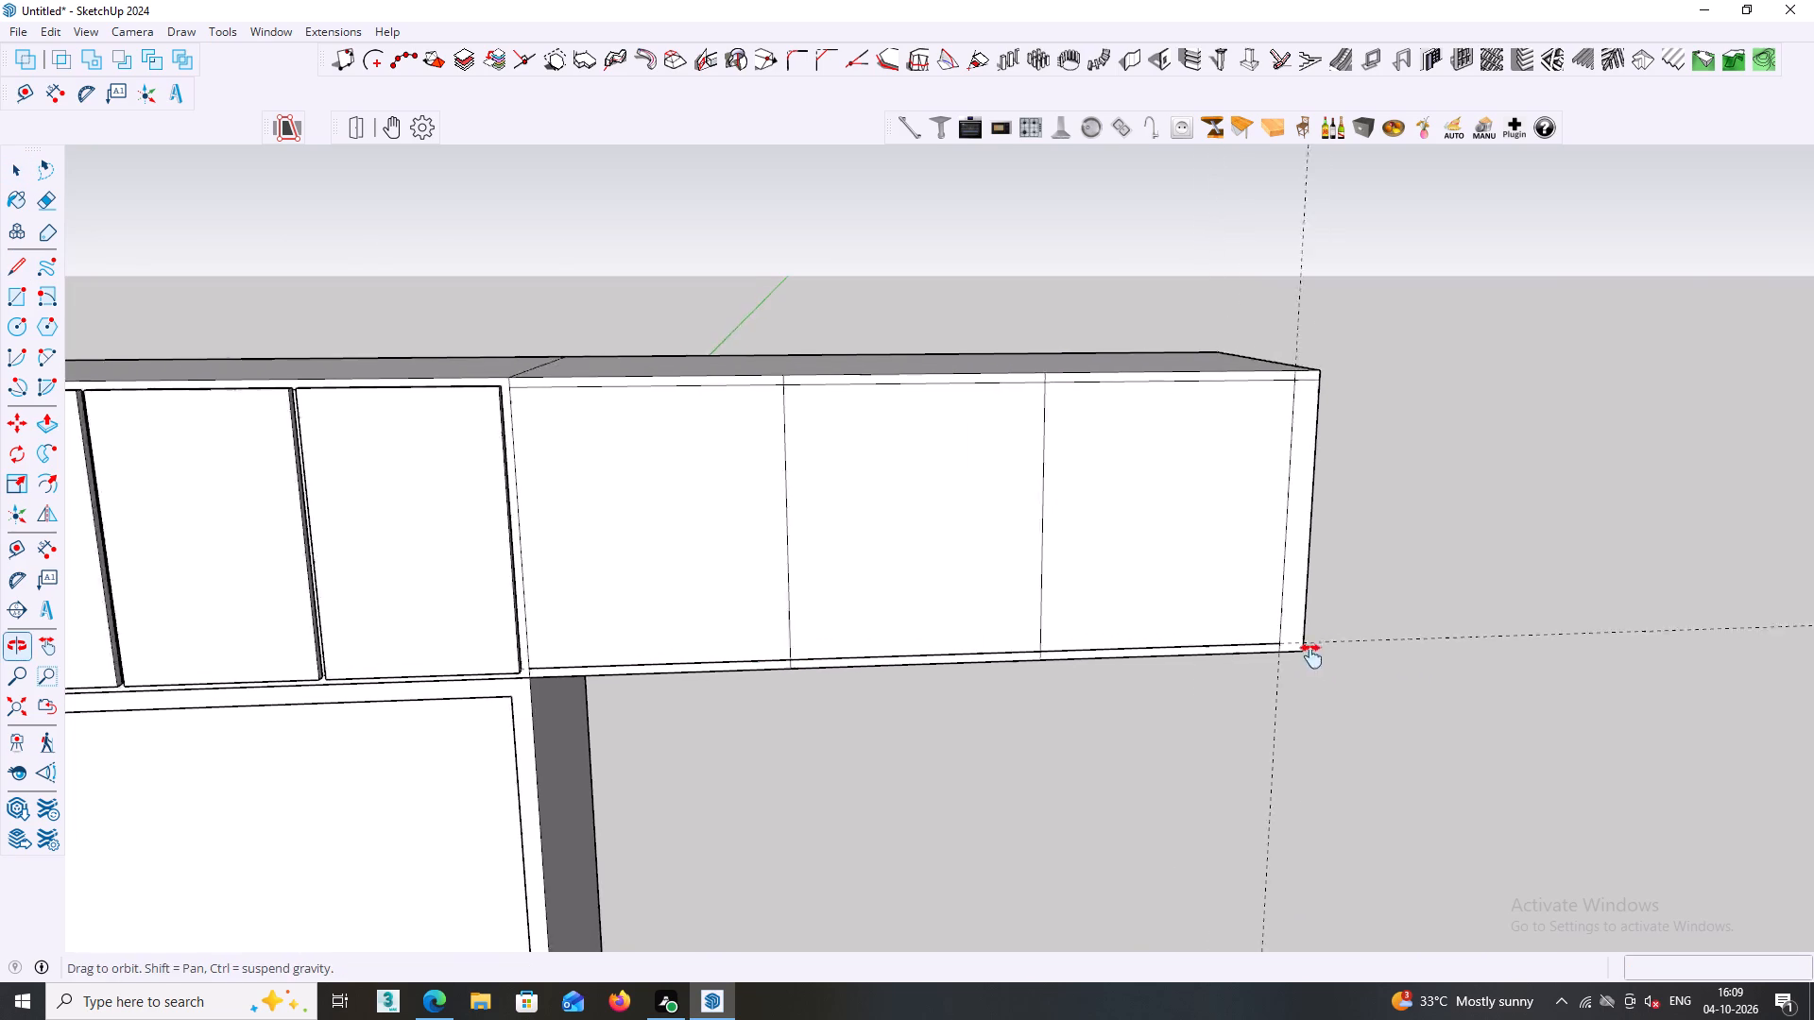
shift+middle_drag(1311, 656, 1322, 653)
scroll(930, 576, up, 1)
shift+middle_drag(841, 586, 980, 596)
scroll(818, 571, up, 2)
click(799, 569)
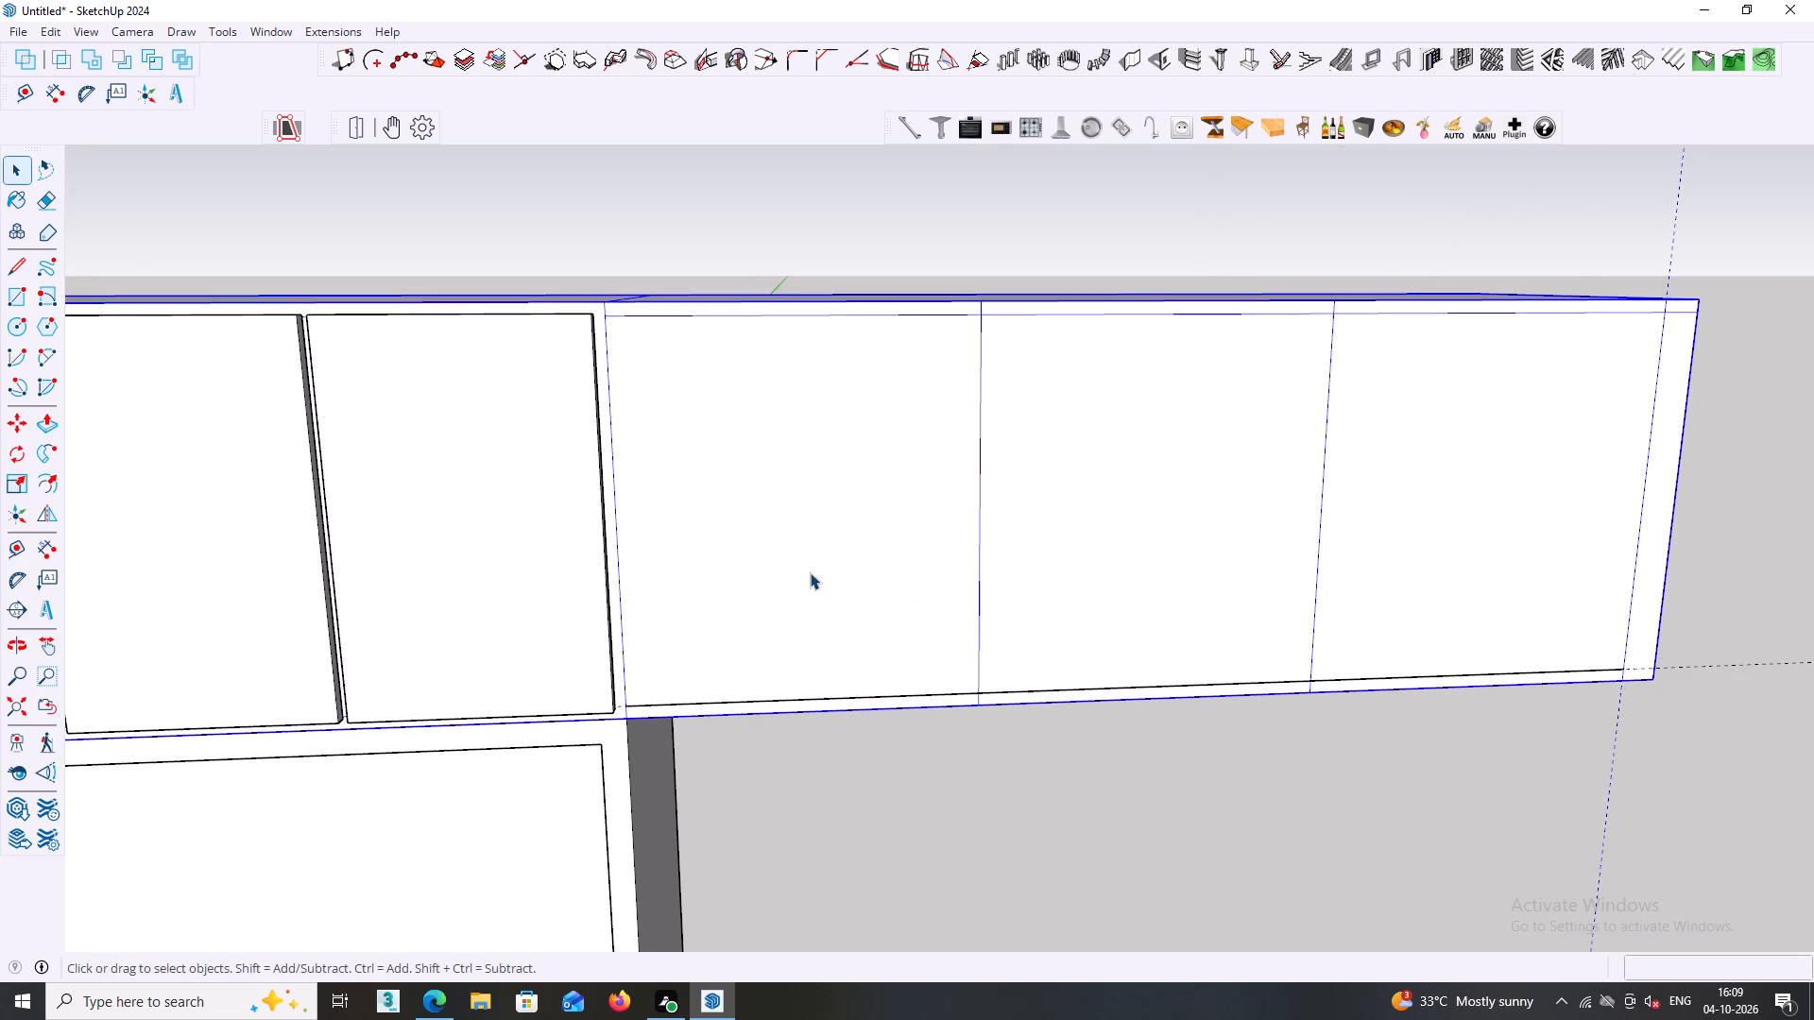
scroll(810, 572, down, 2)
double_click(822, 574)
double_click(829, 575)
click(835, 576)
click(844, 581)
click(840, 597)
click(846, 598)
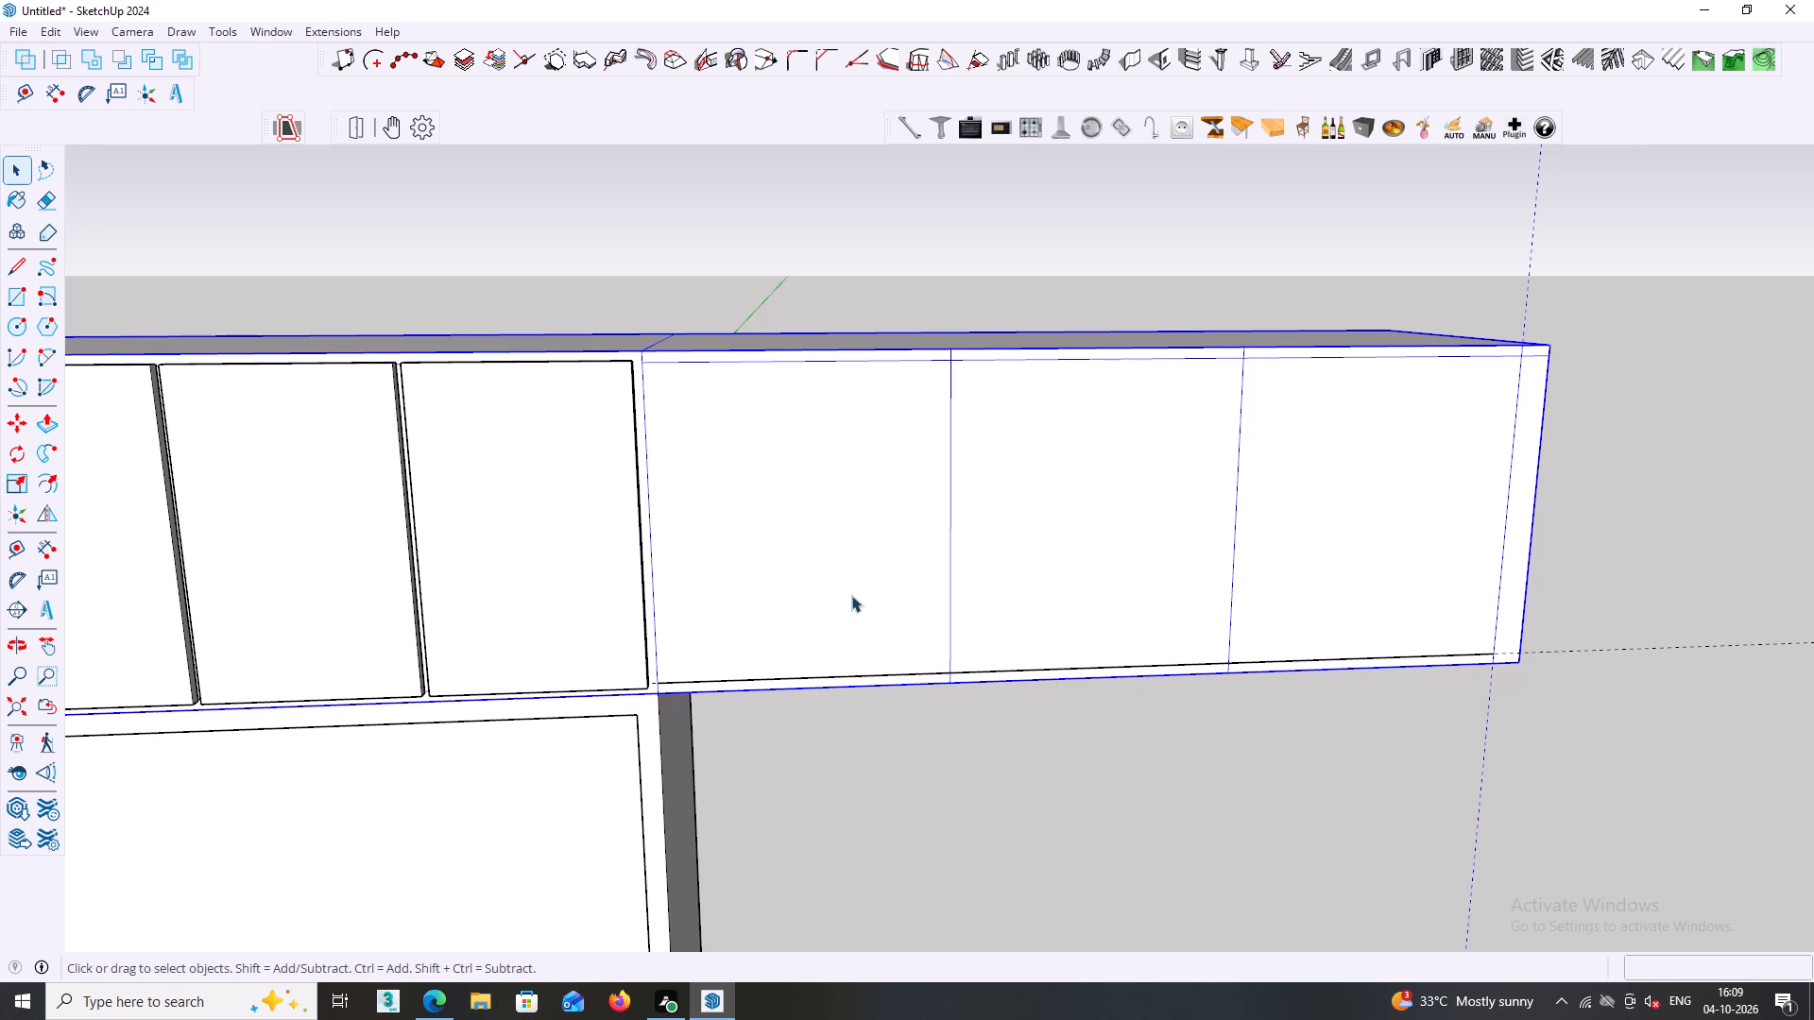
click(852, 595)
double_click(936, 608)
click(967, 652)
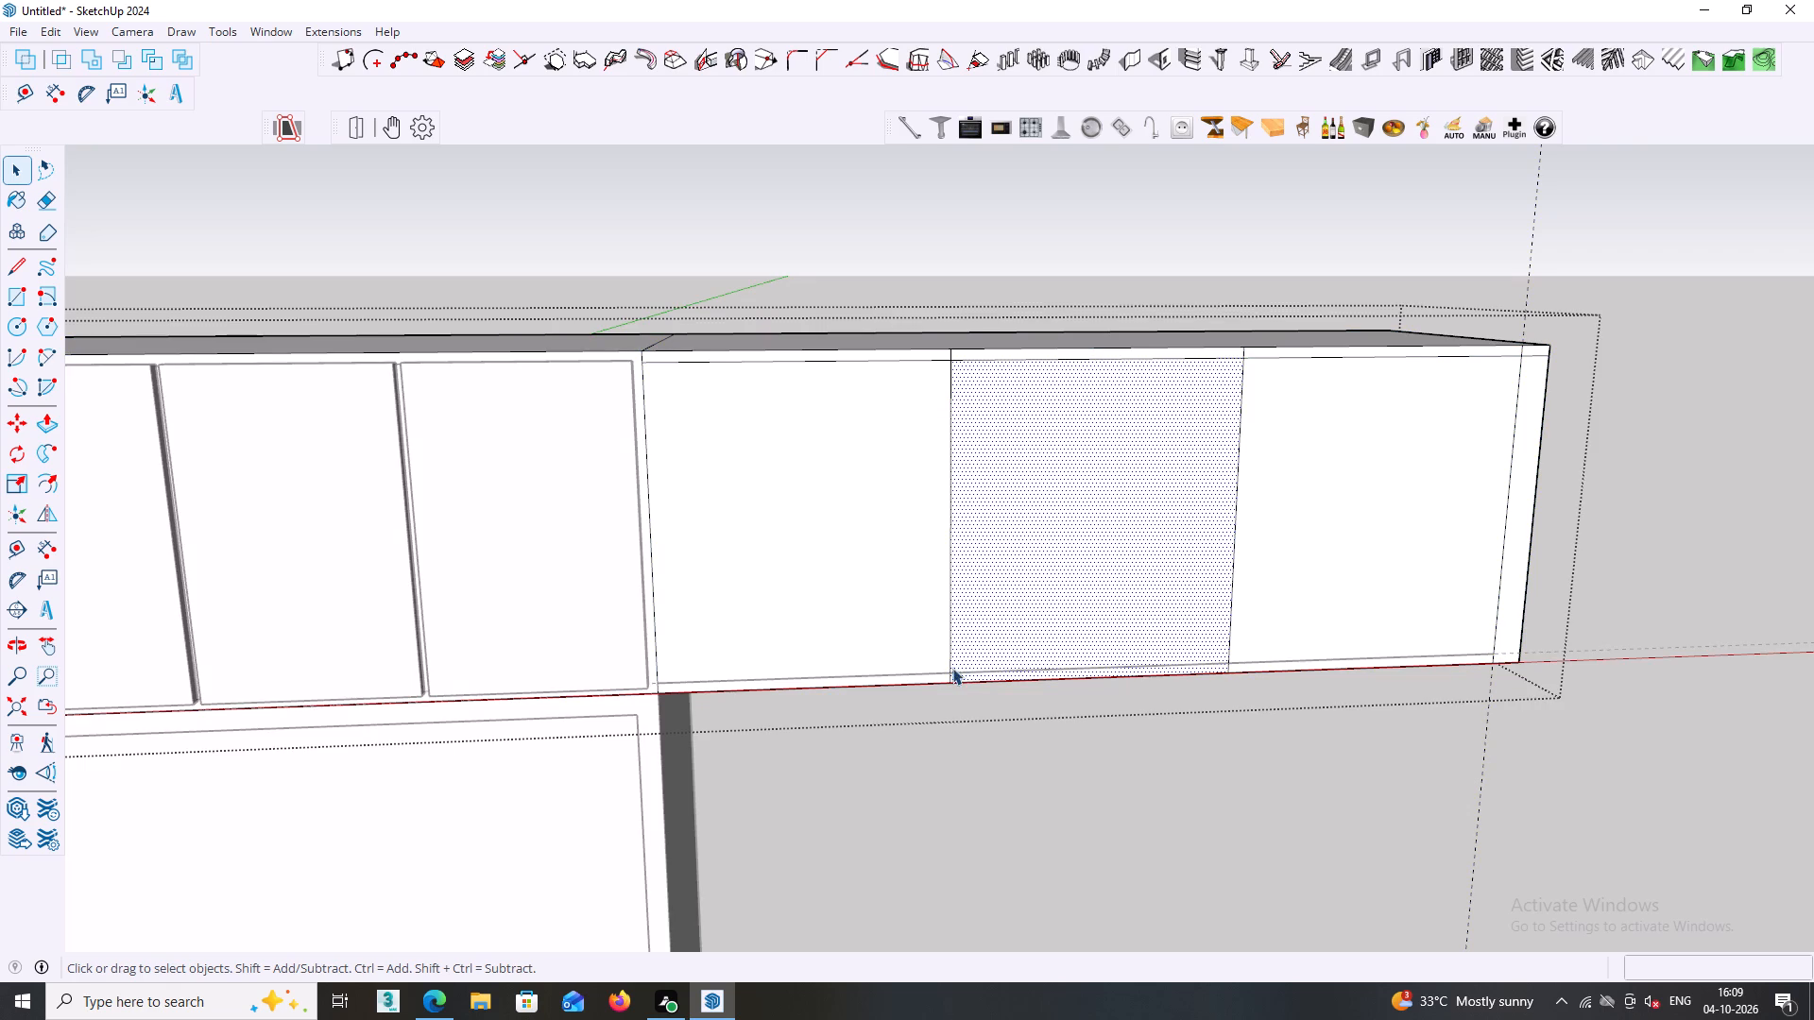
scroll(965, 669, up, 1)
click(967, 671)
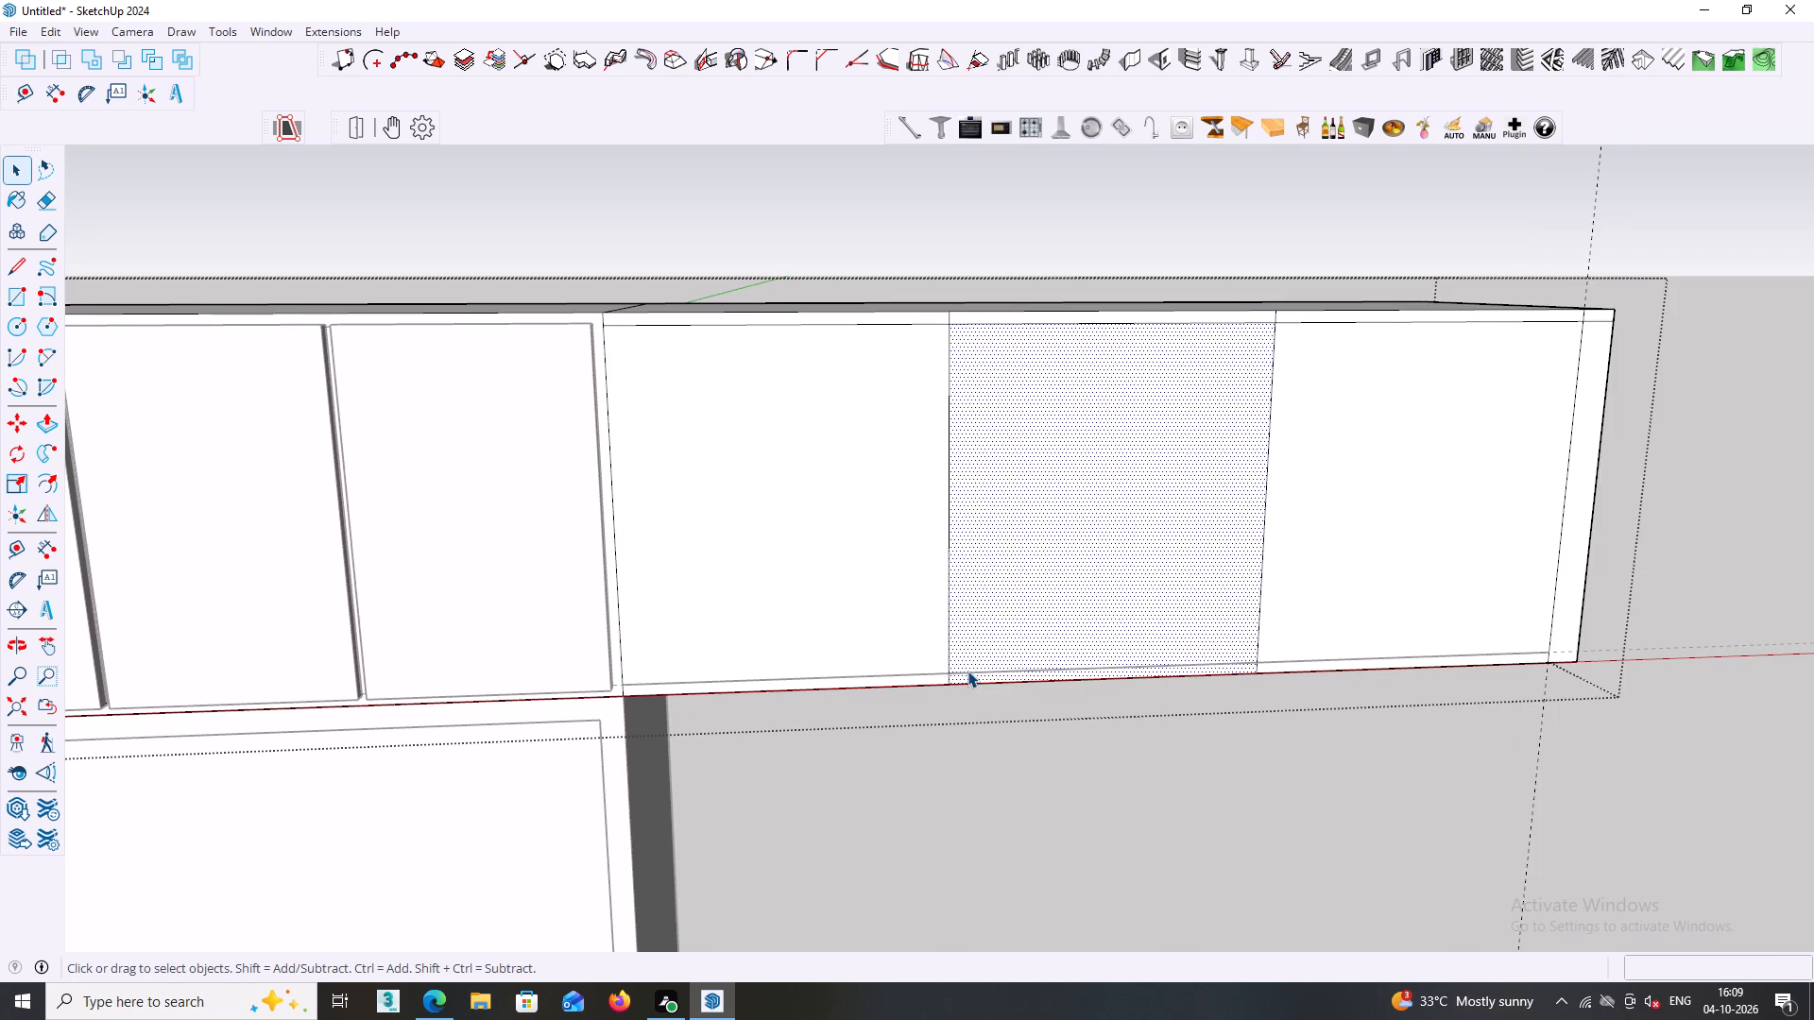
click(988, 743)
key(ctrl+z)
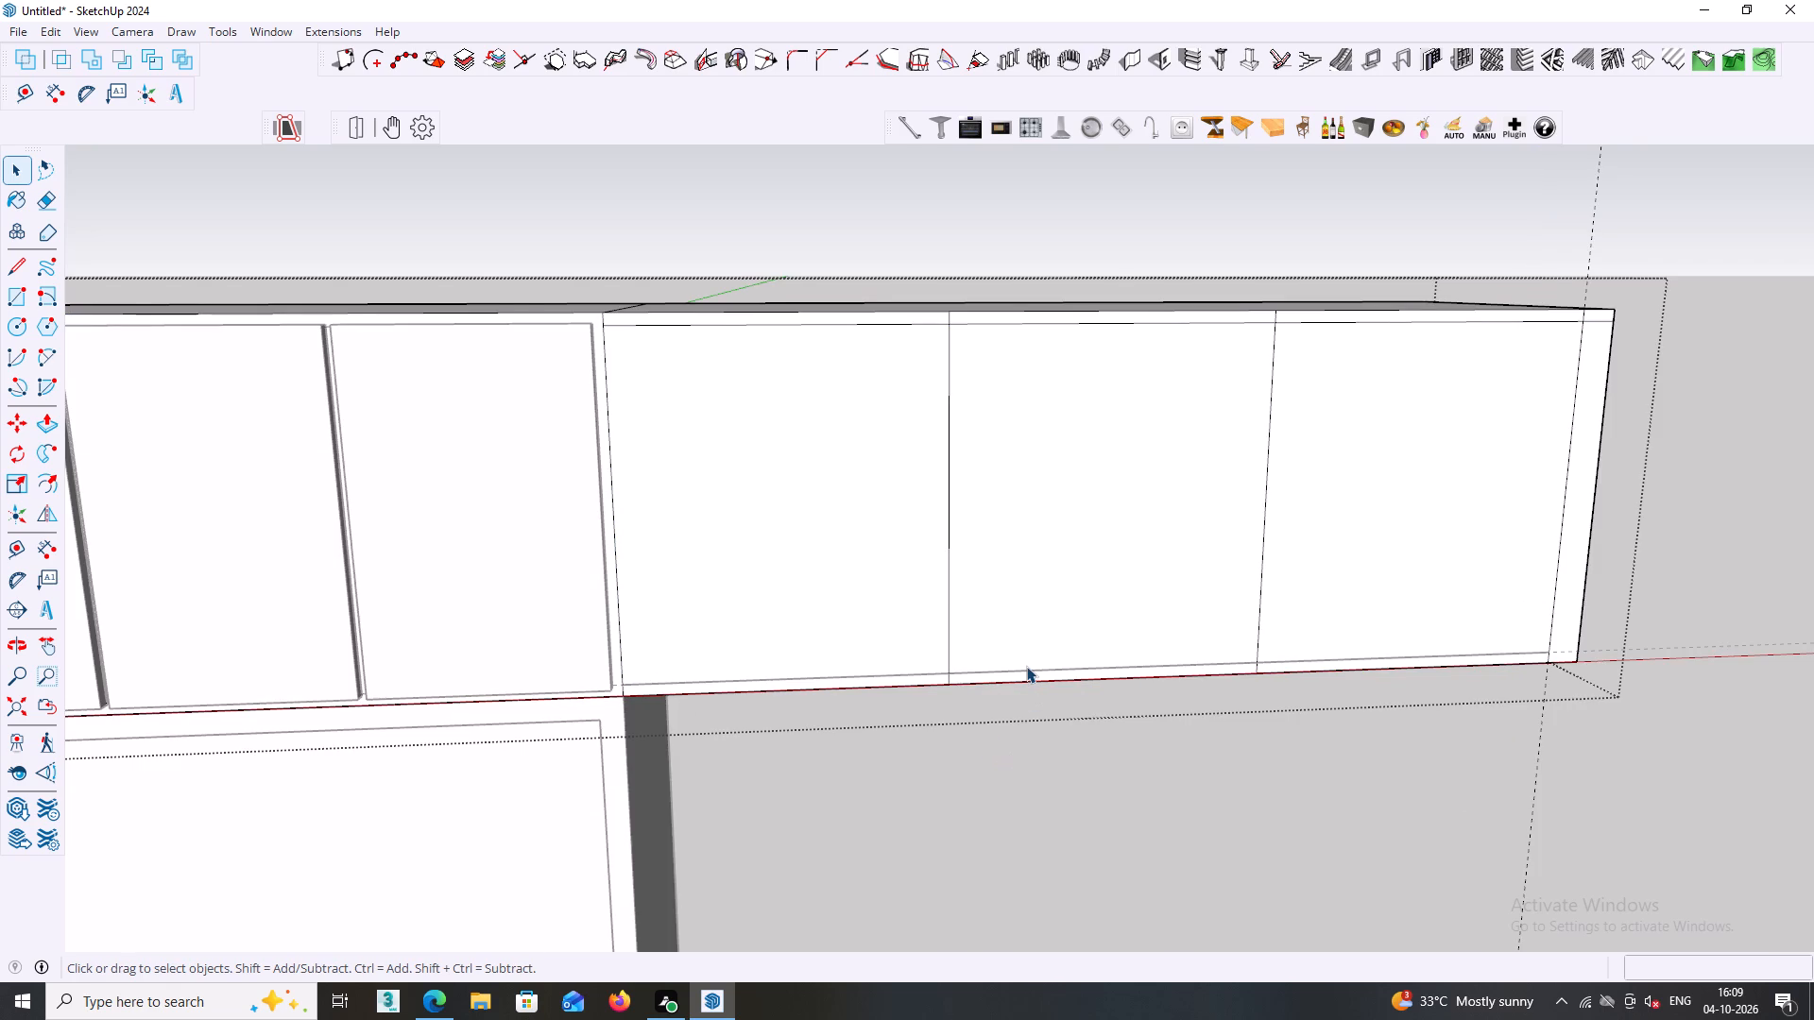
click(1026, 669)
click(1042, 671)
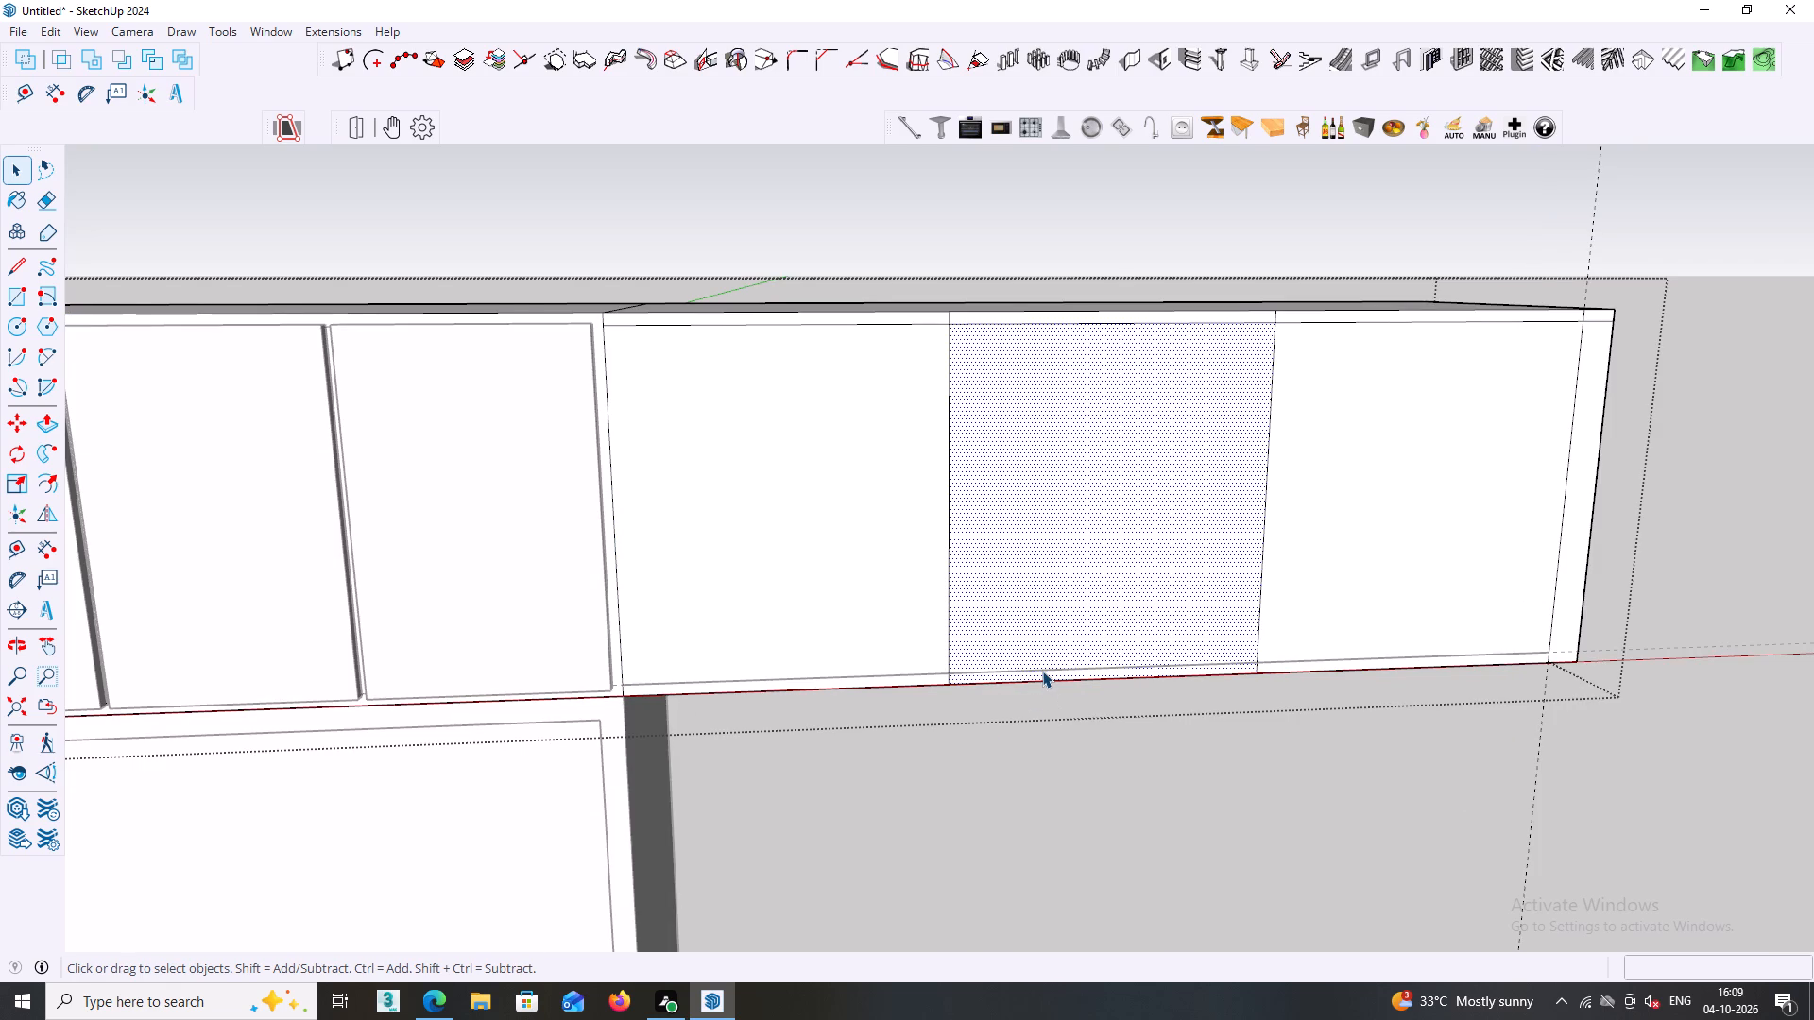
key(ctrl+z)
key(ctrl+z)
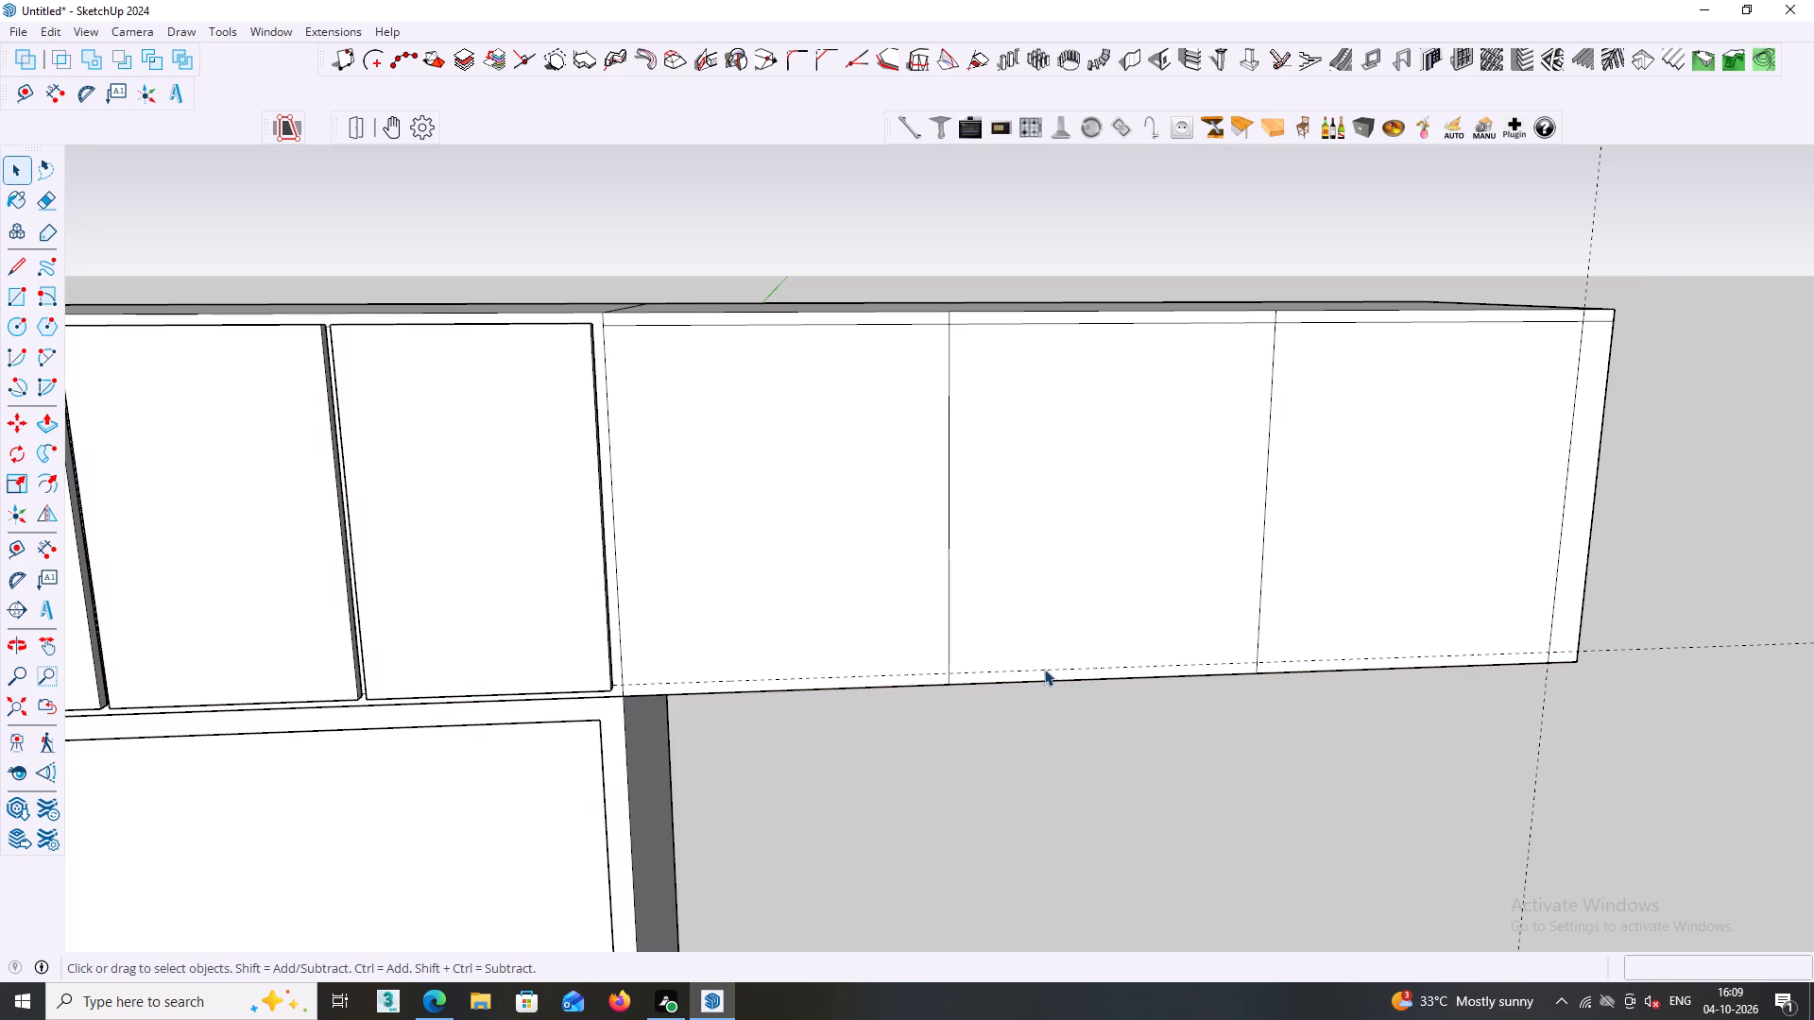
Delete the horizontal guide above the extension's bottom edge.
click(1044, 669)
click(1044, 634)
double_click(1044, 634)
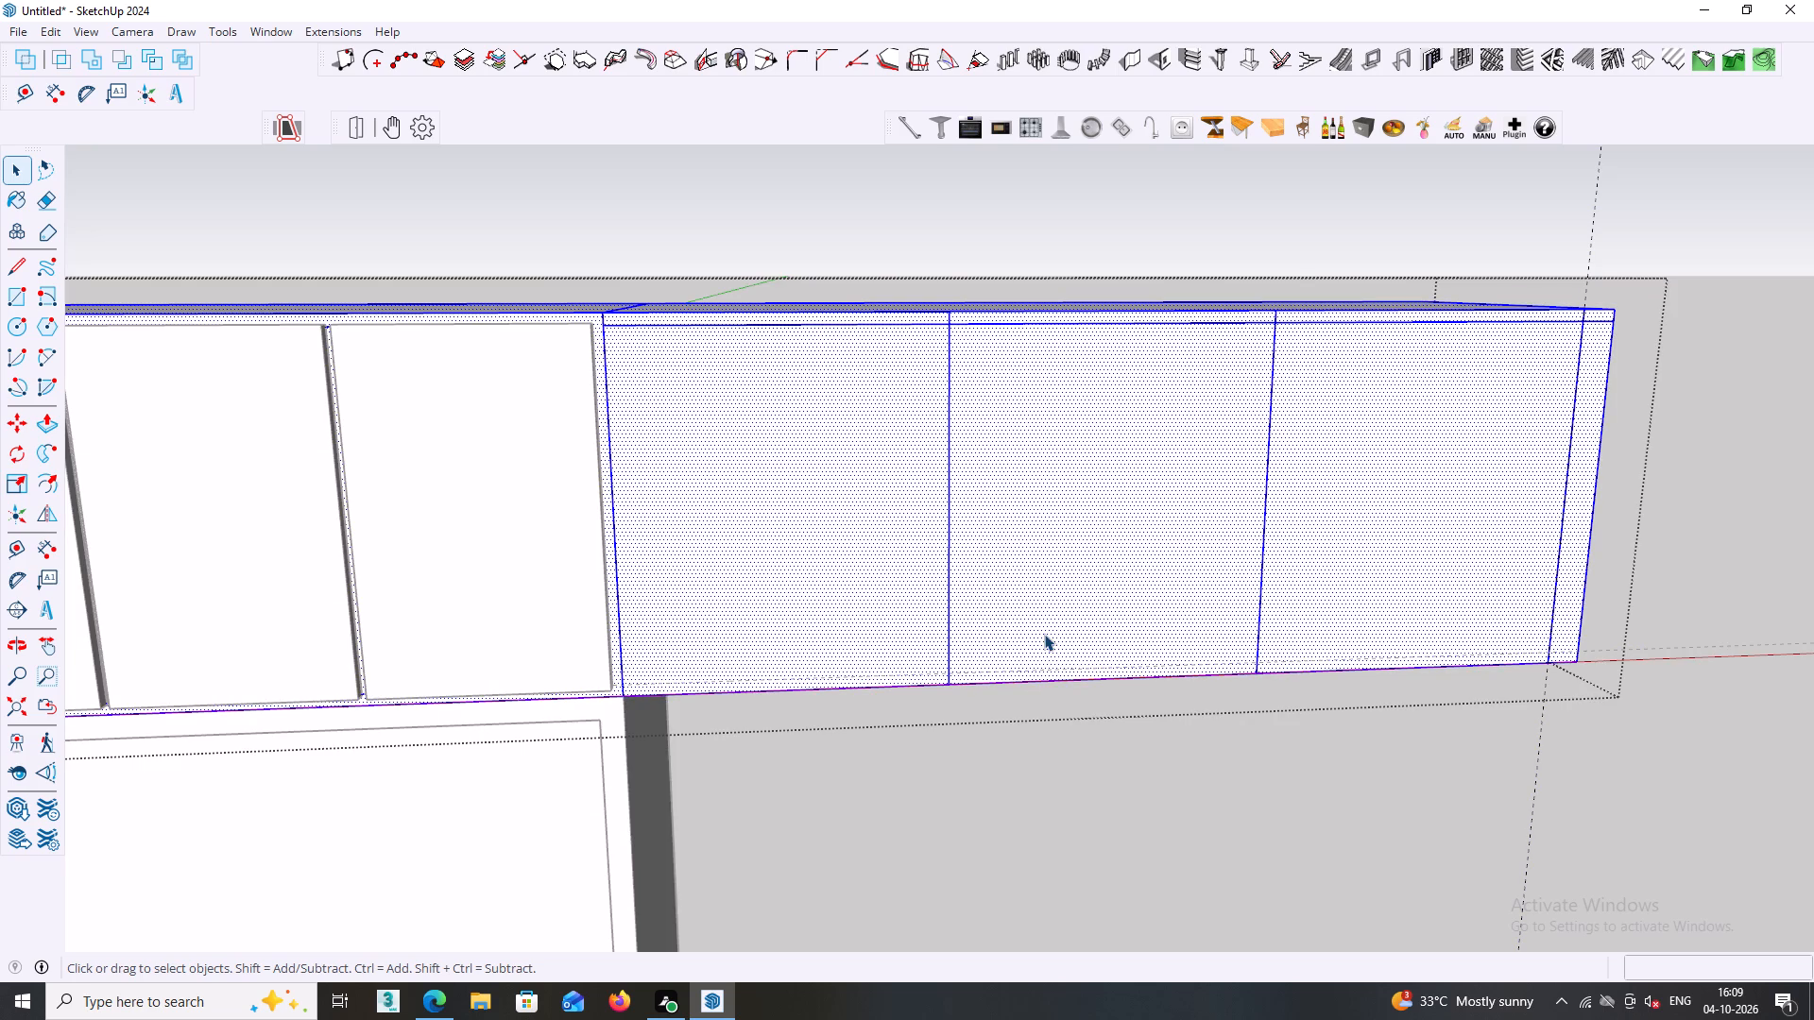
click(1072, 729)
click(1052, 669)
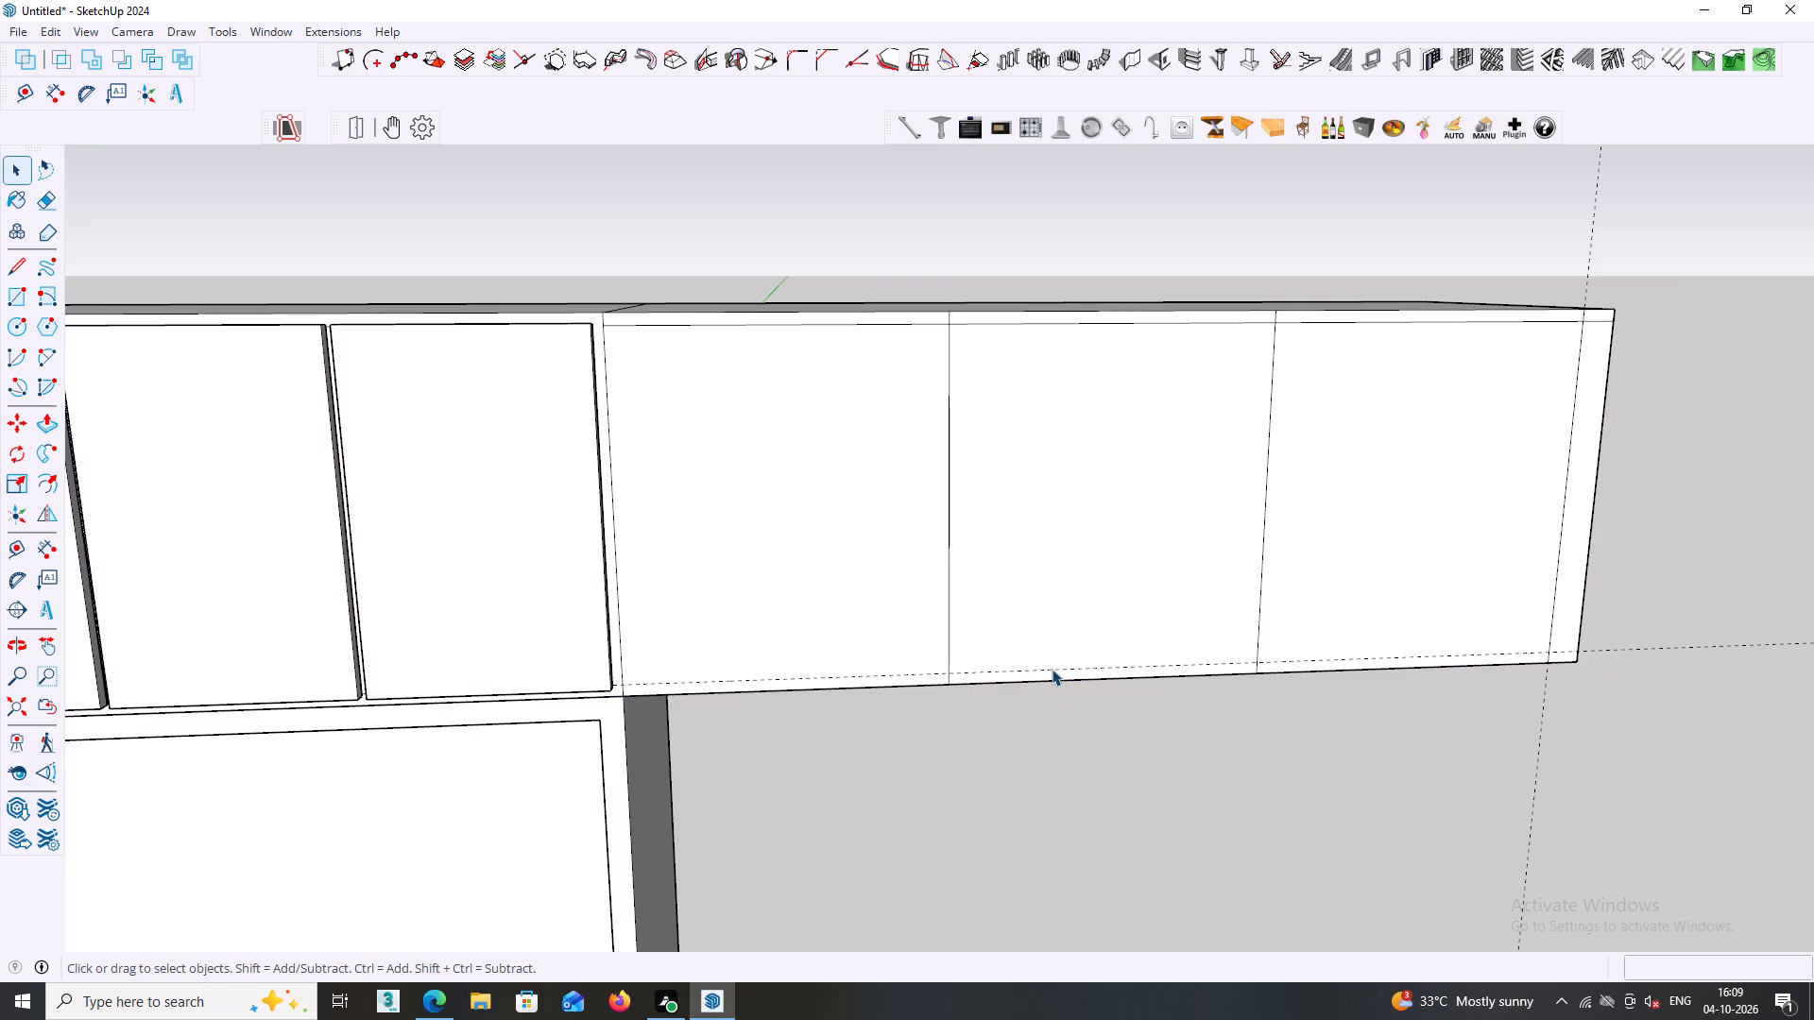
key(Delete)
Place a horizontal guide 18 mm above the bottom edge of the extension's front face, working inside the cabinet group.
scroll(1052, 671, down, 2)
middle_drag(883, 682, 870, 630)
scroll(798, 634, up, 2)
middle_drag(795, 654, 831, 762)
middle_drag(786, 716, 765, 689)
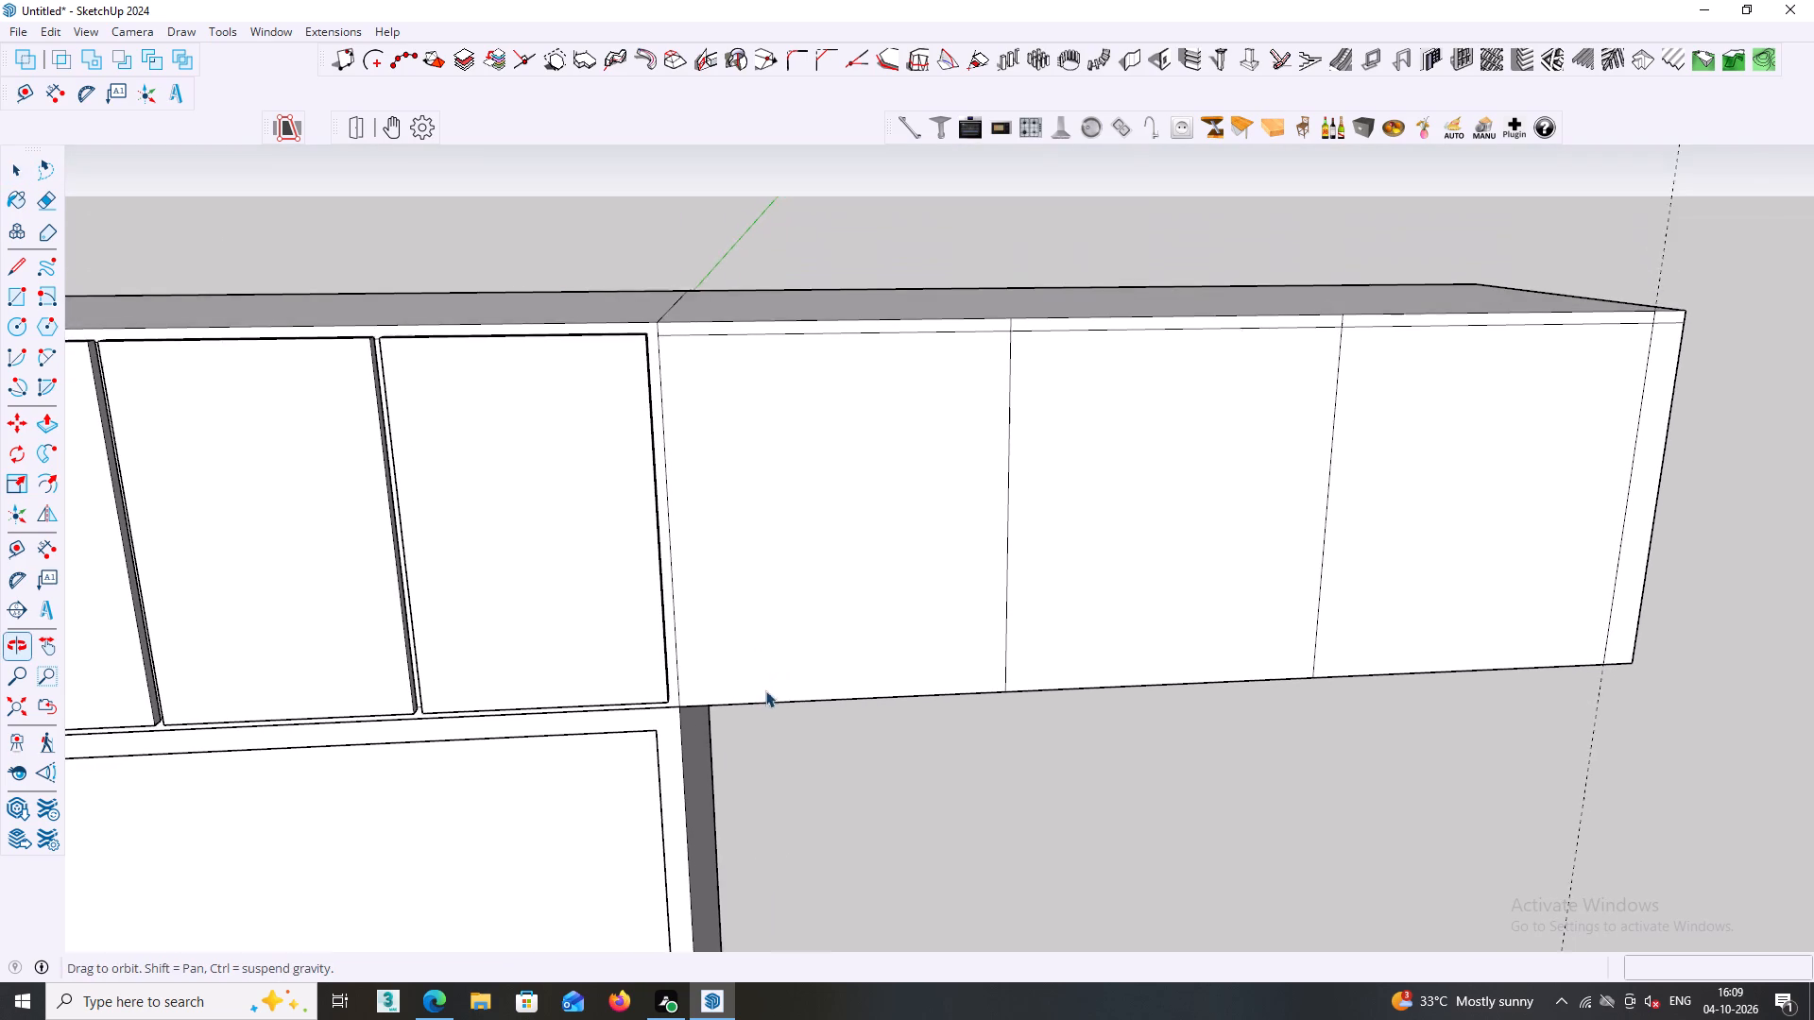
scroll(747, 697, up, 1)
triple_click(754, 668)
click(763, 670)
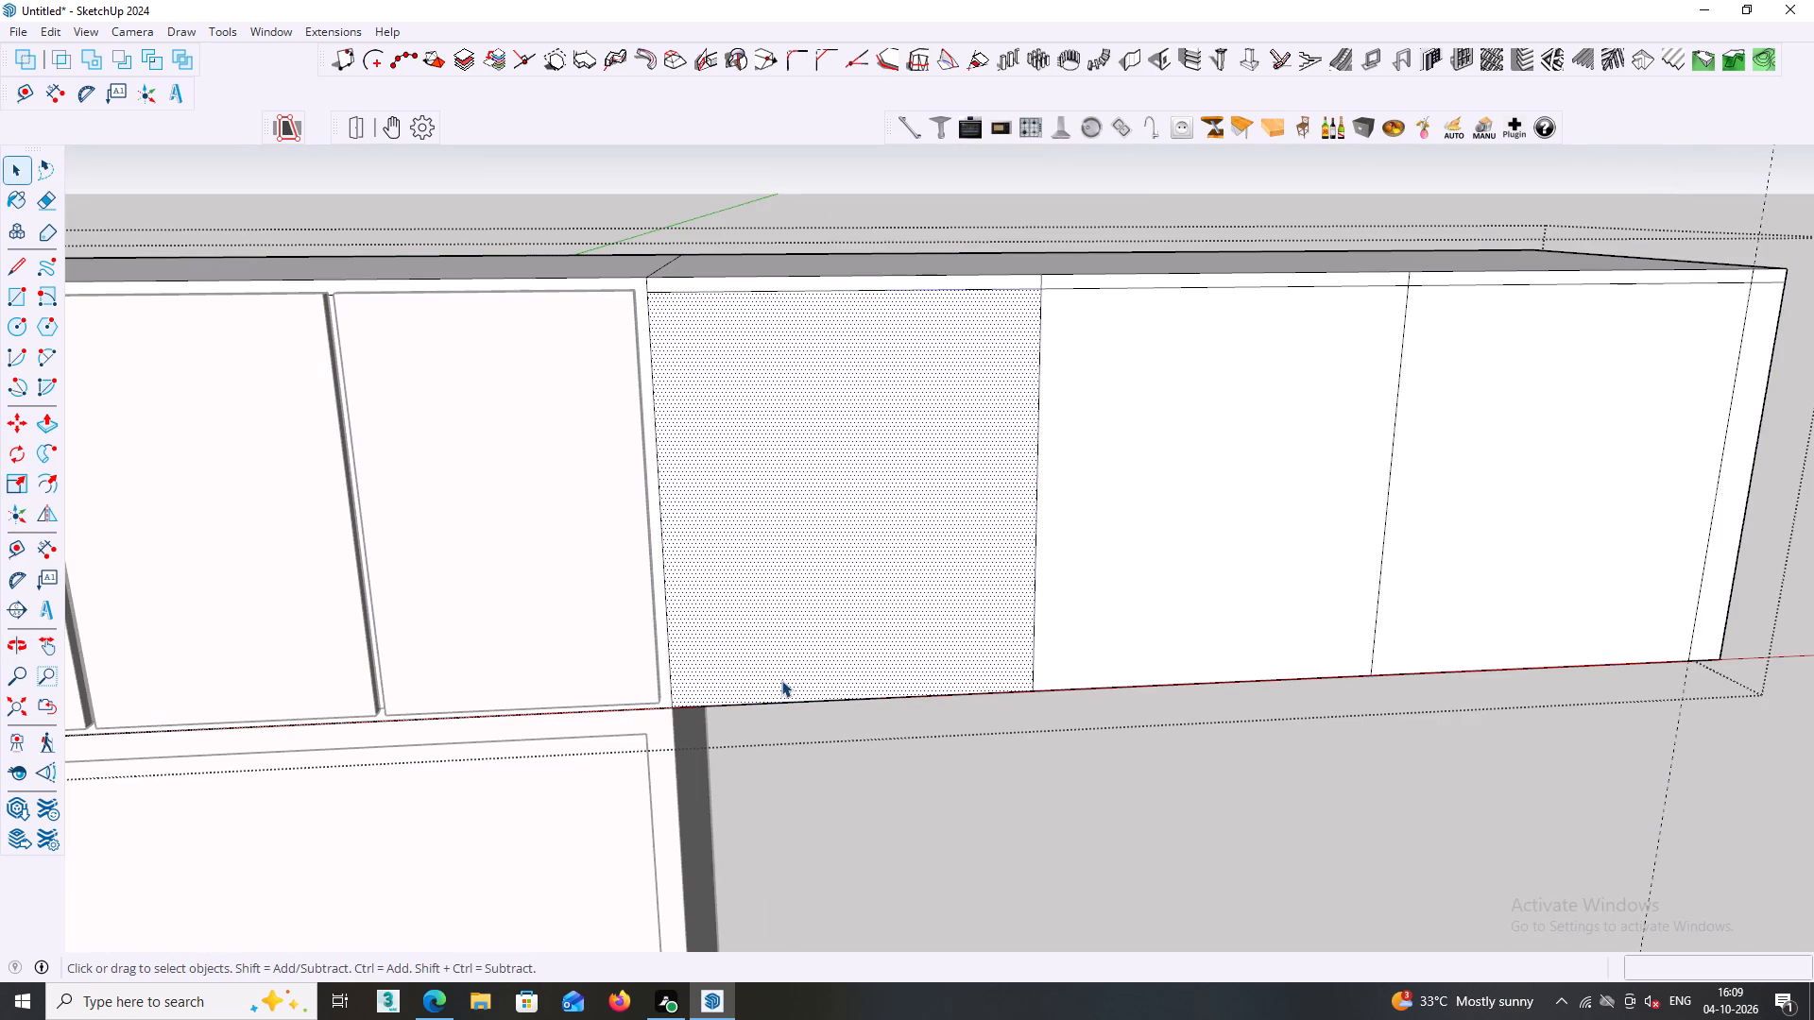
scroll(778, 691, up, 1)
middle_drag(778, 691, 789, 692)
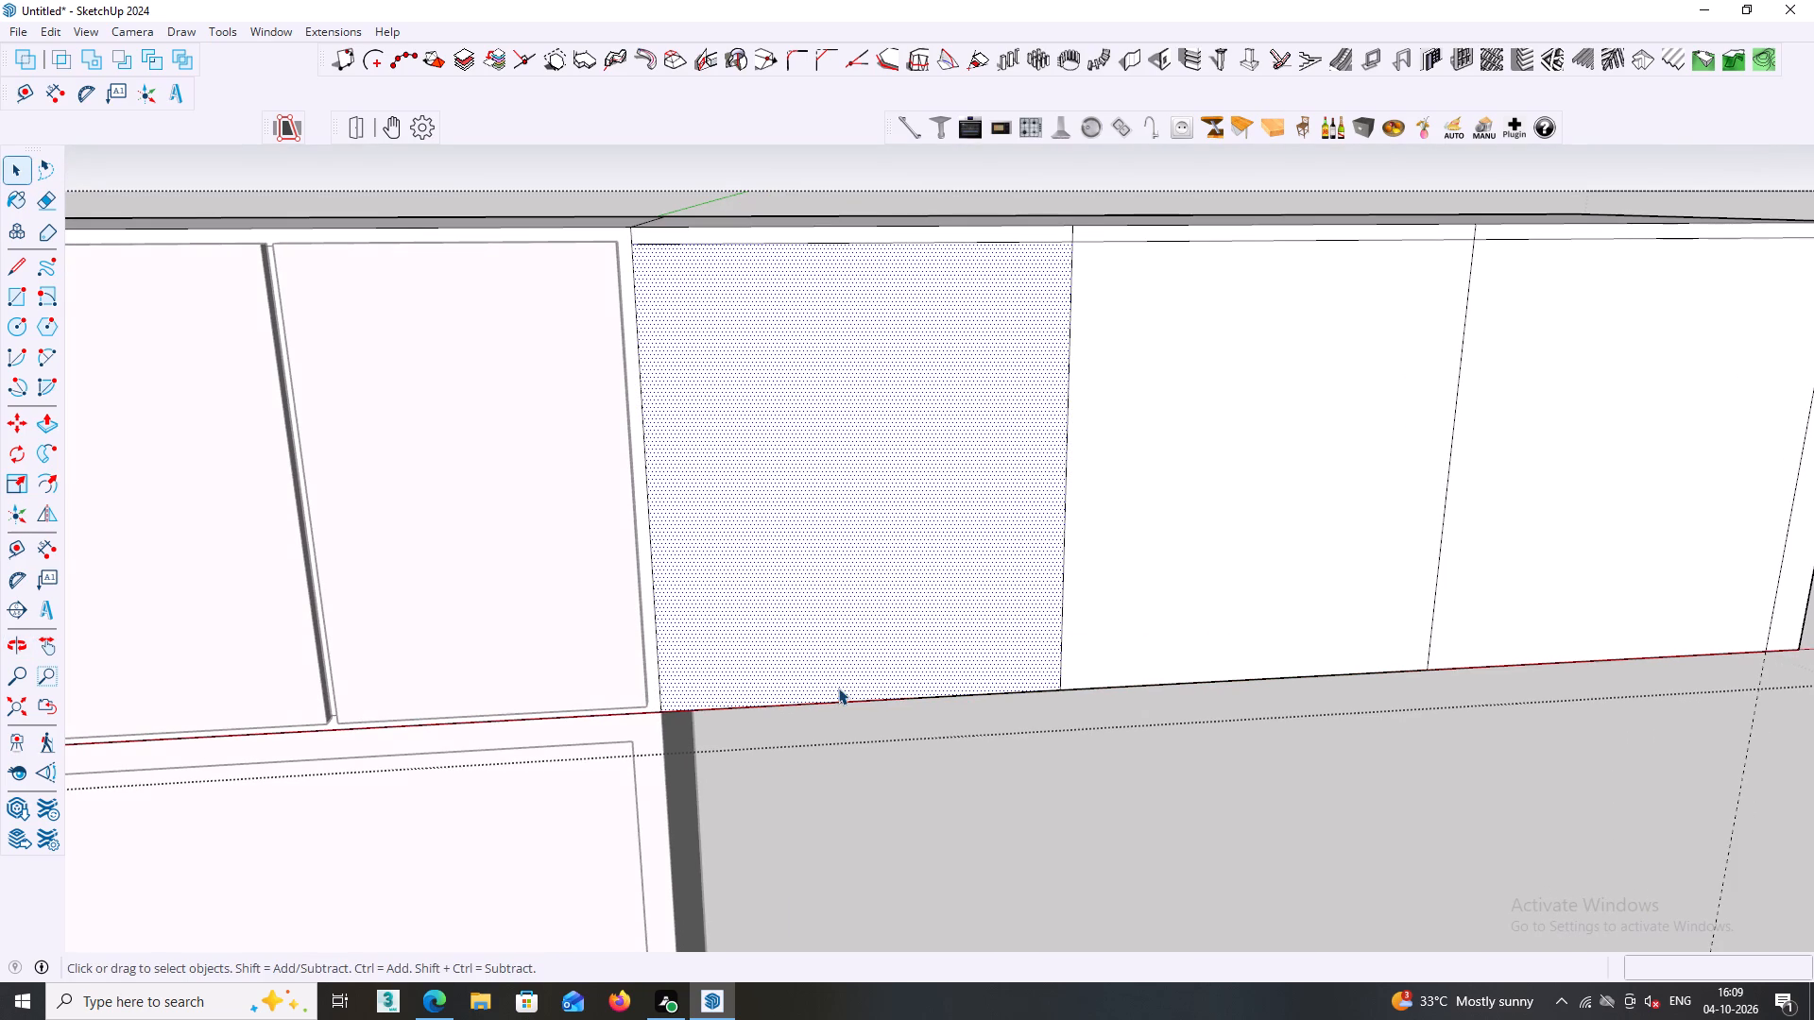
key(t)
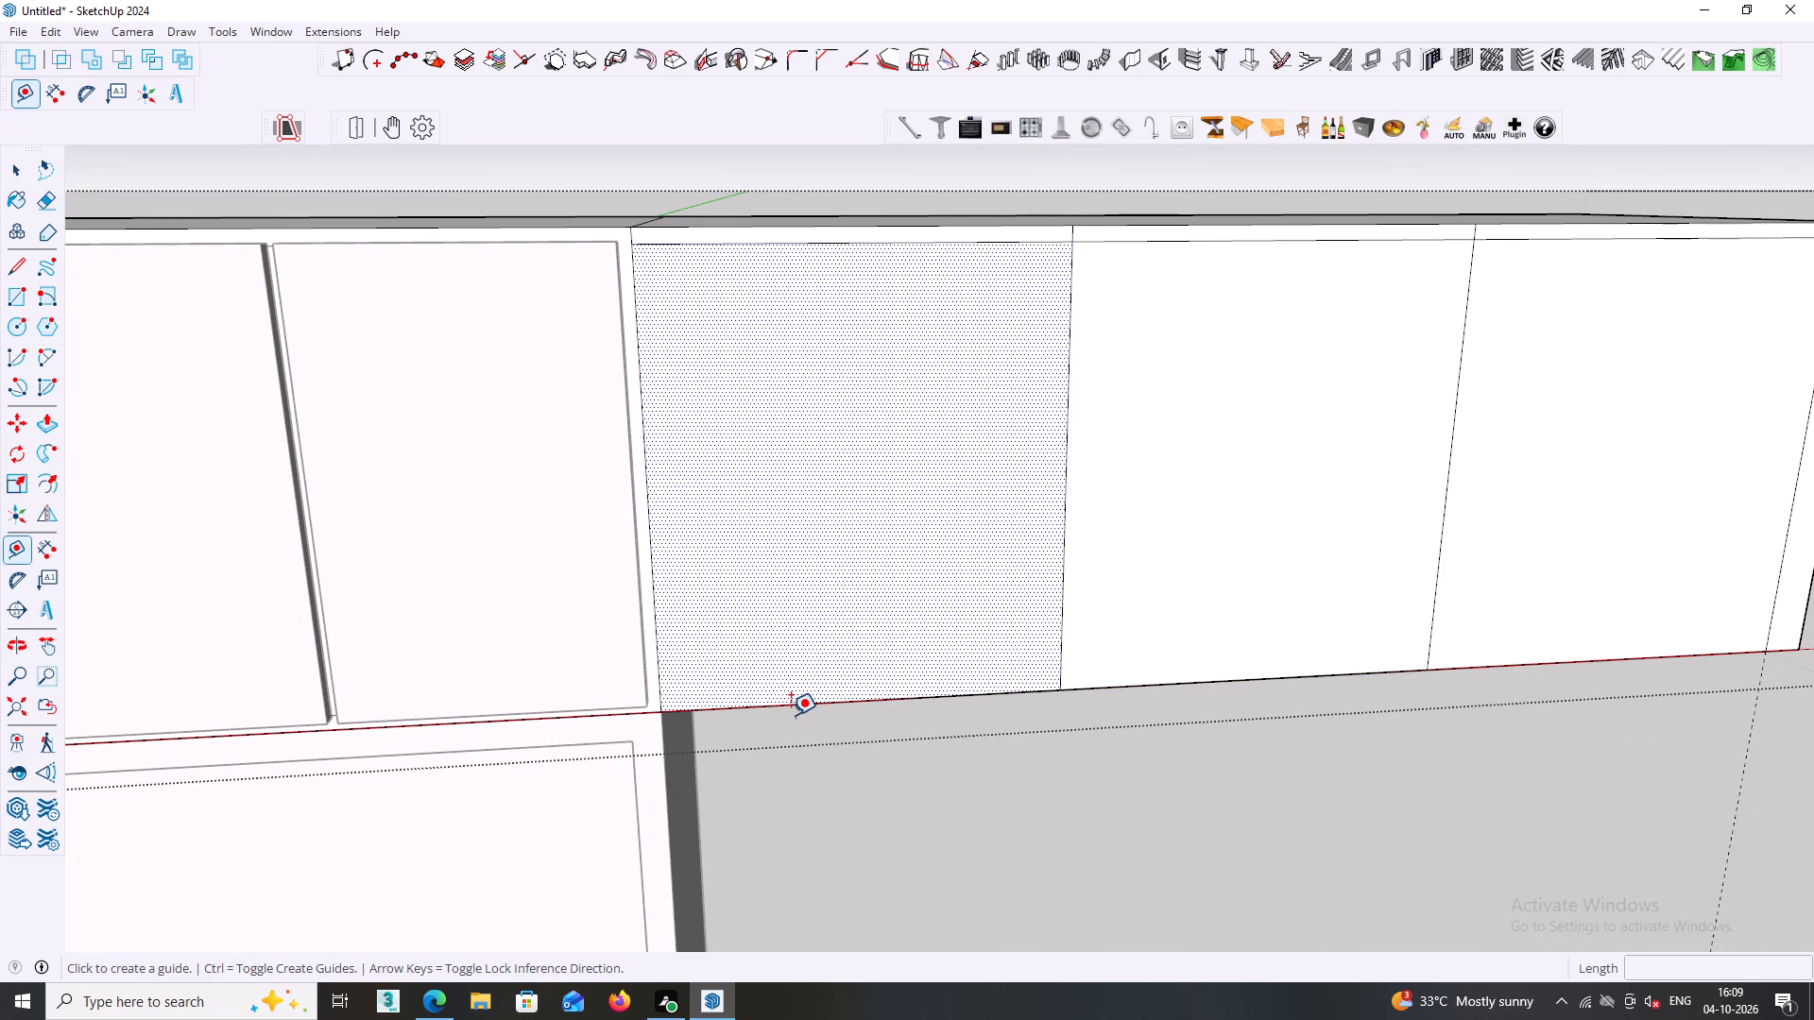
click(795, 702)
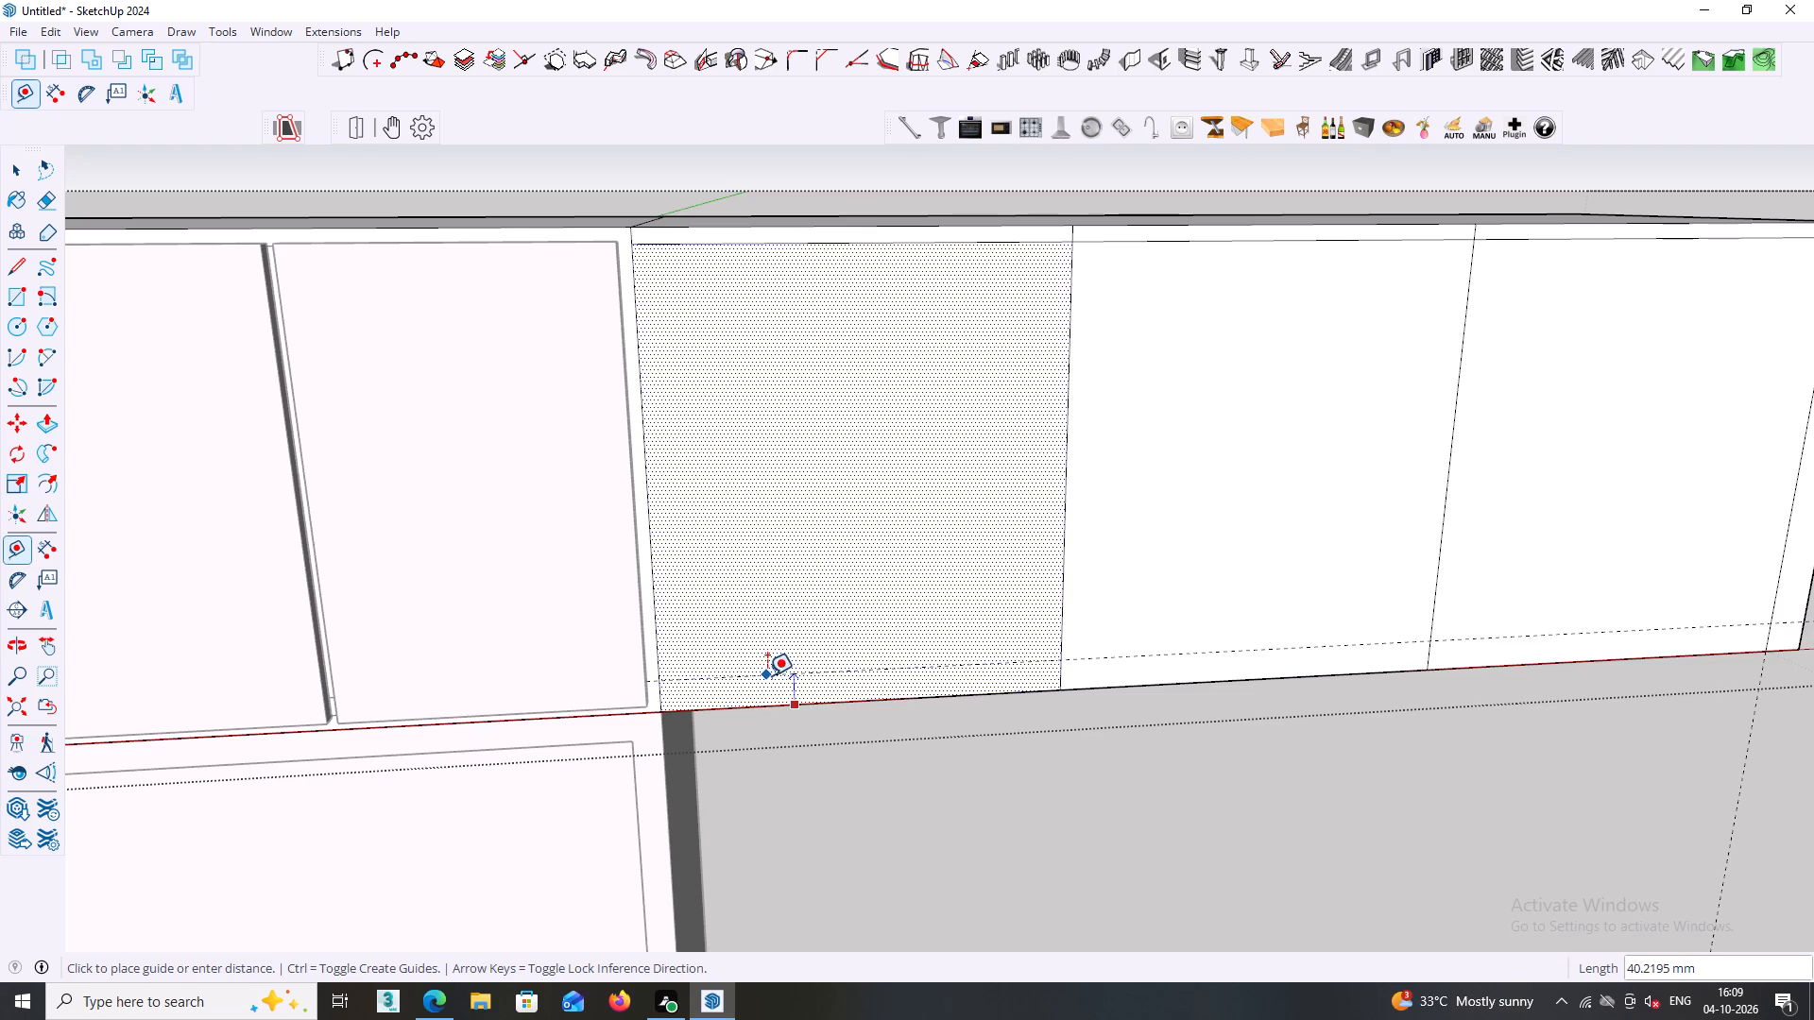
text(18)
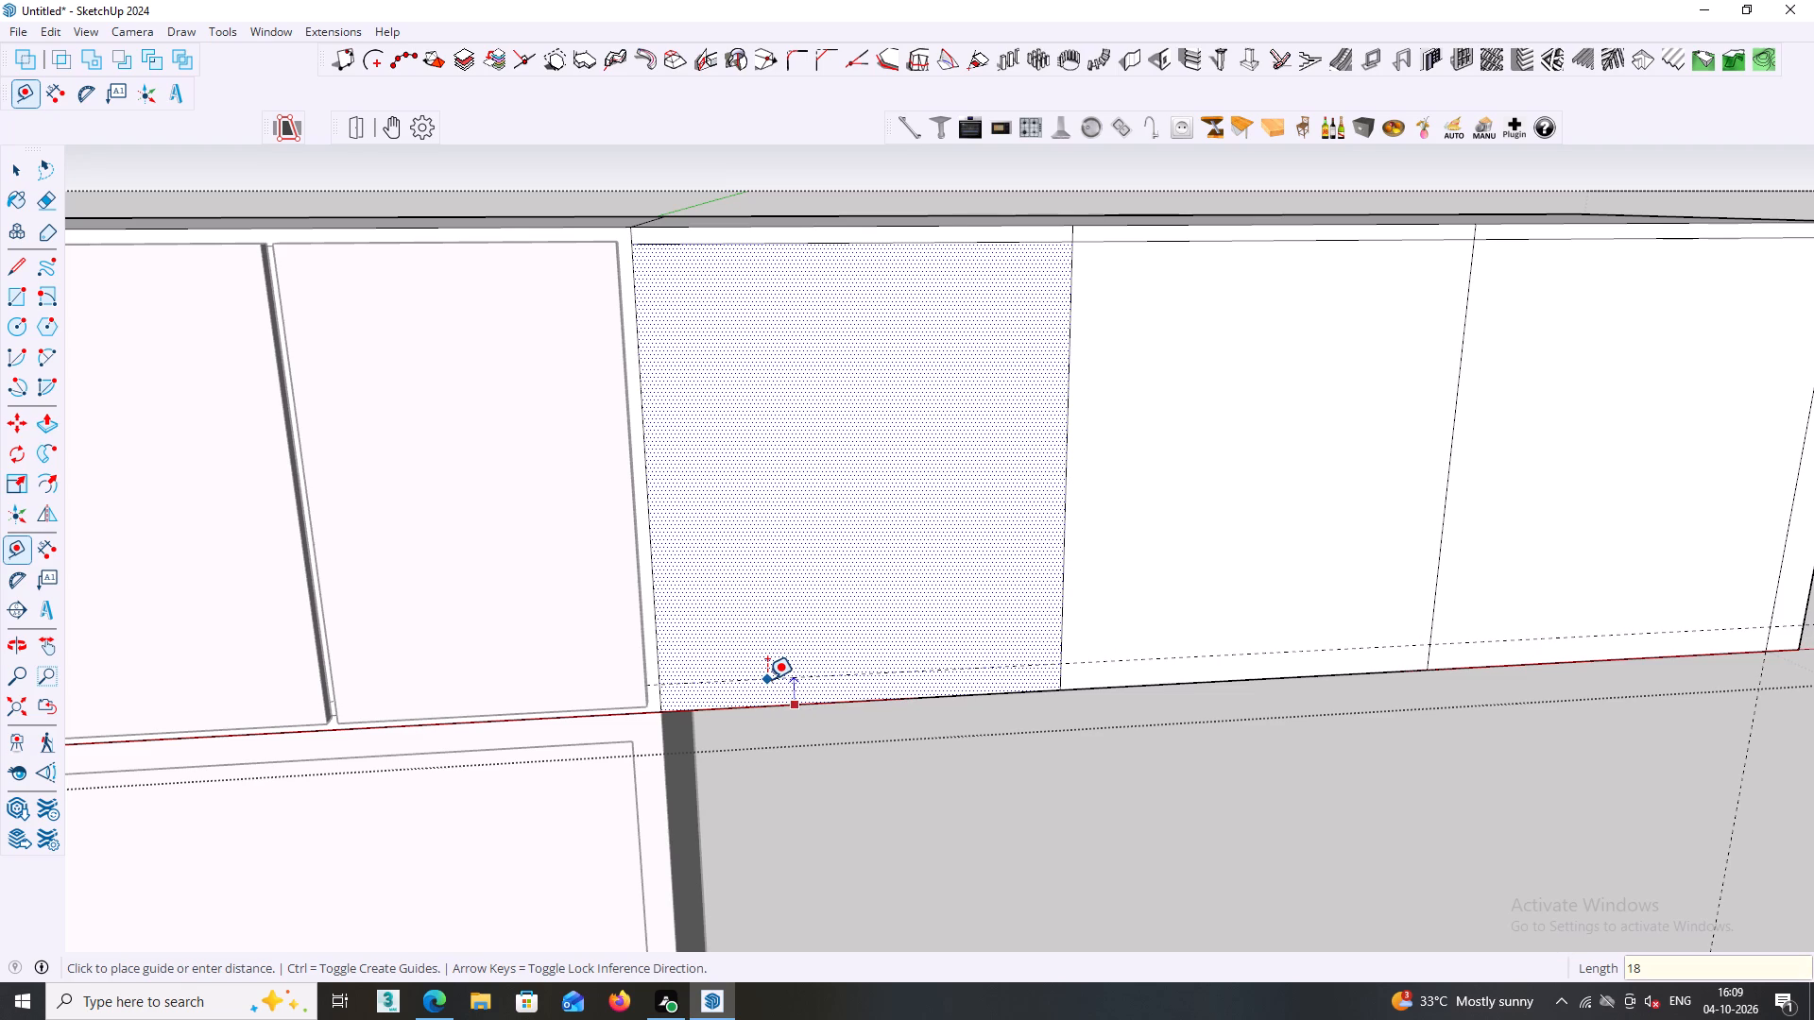
key(Return)
key(space)
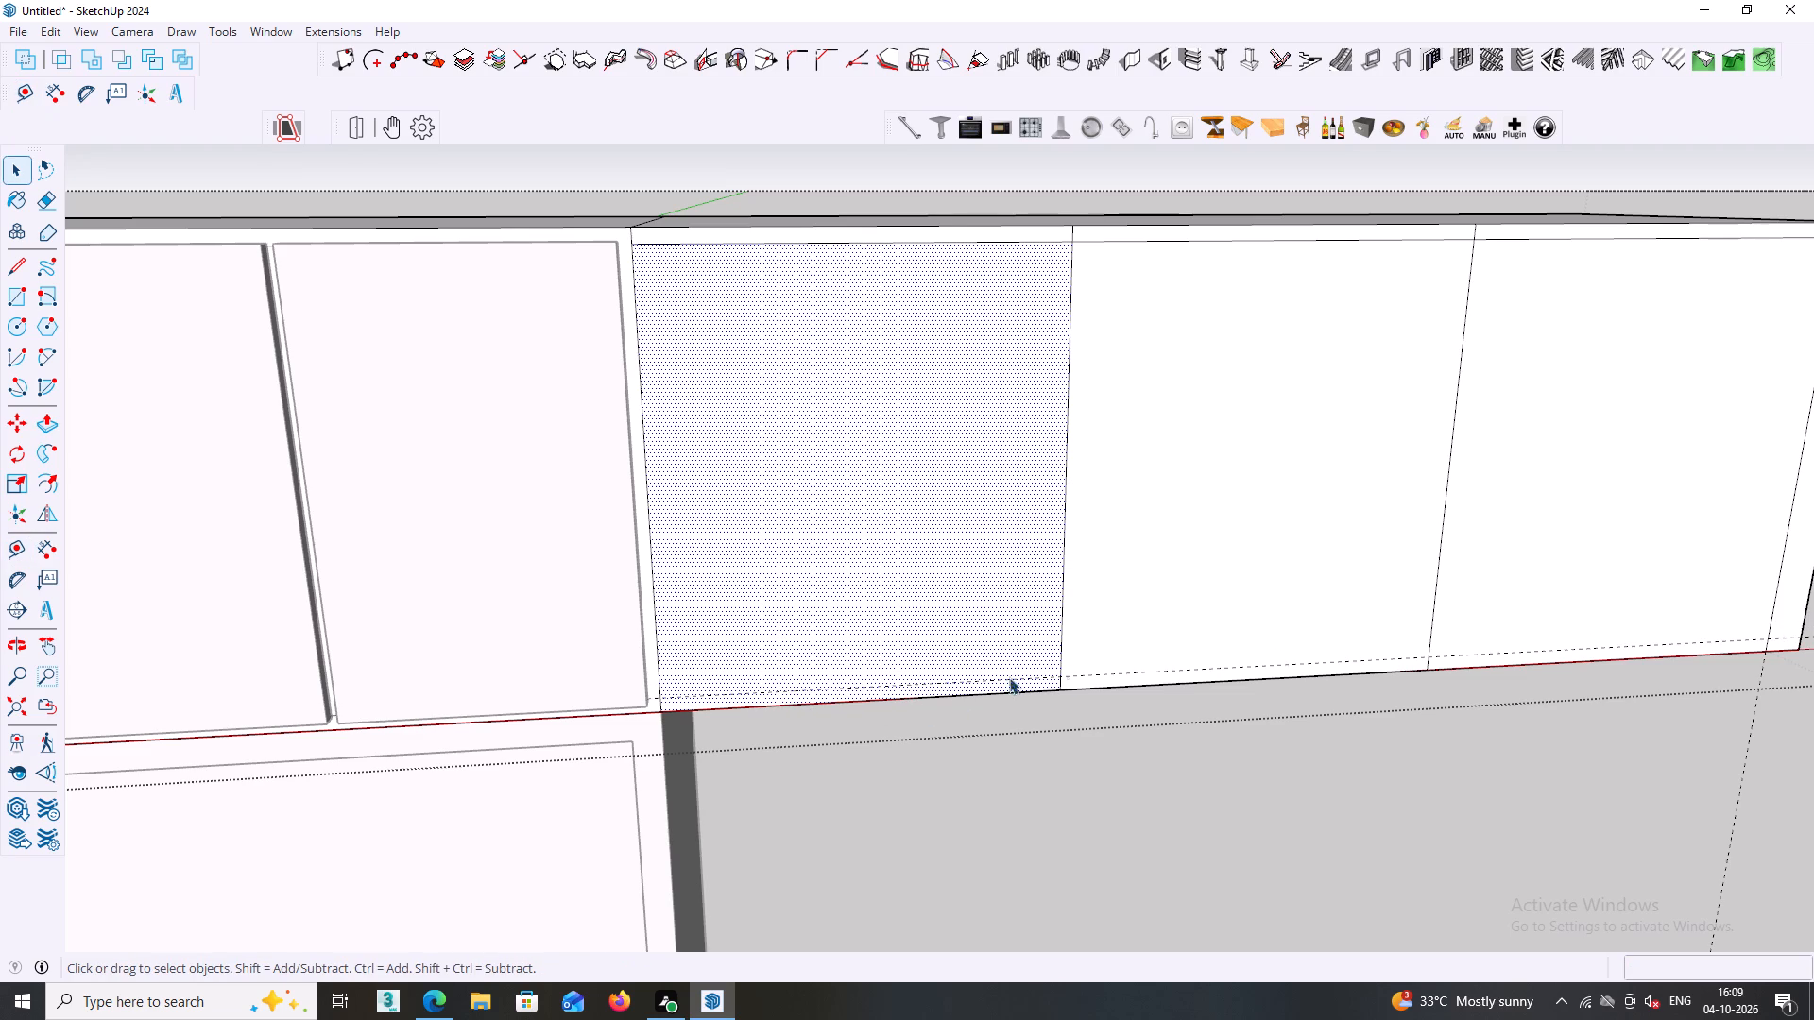
Draw a 1524 mm horizontal line along the guide, from the first panel's starting edge to the extension's outer end.
click(1178, 631)
click(965, 652)
key(l)
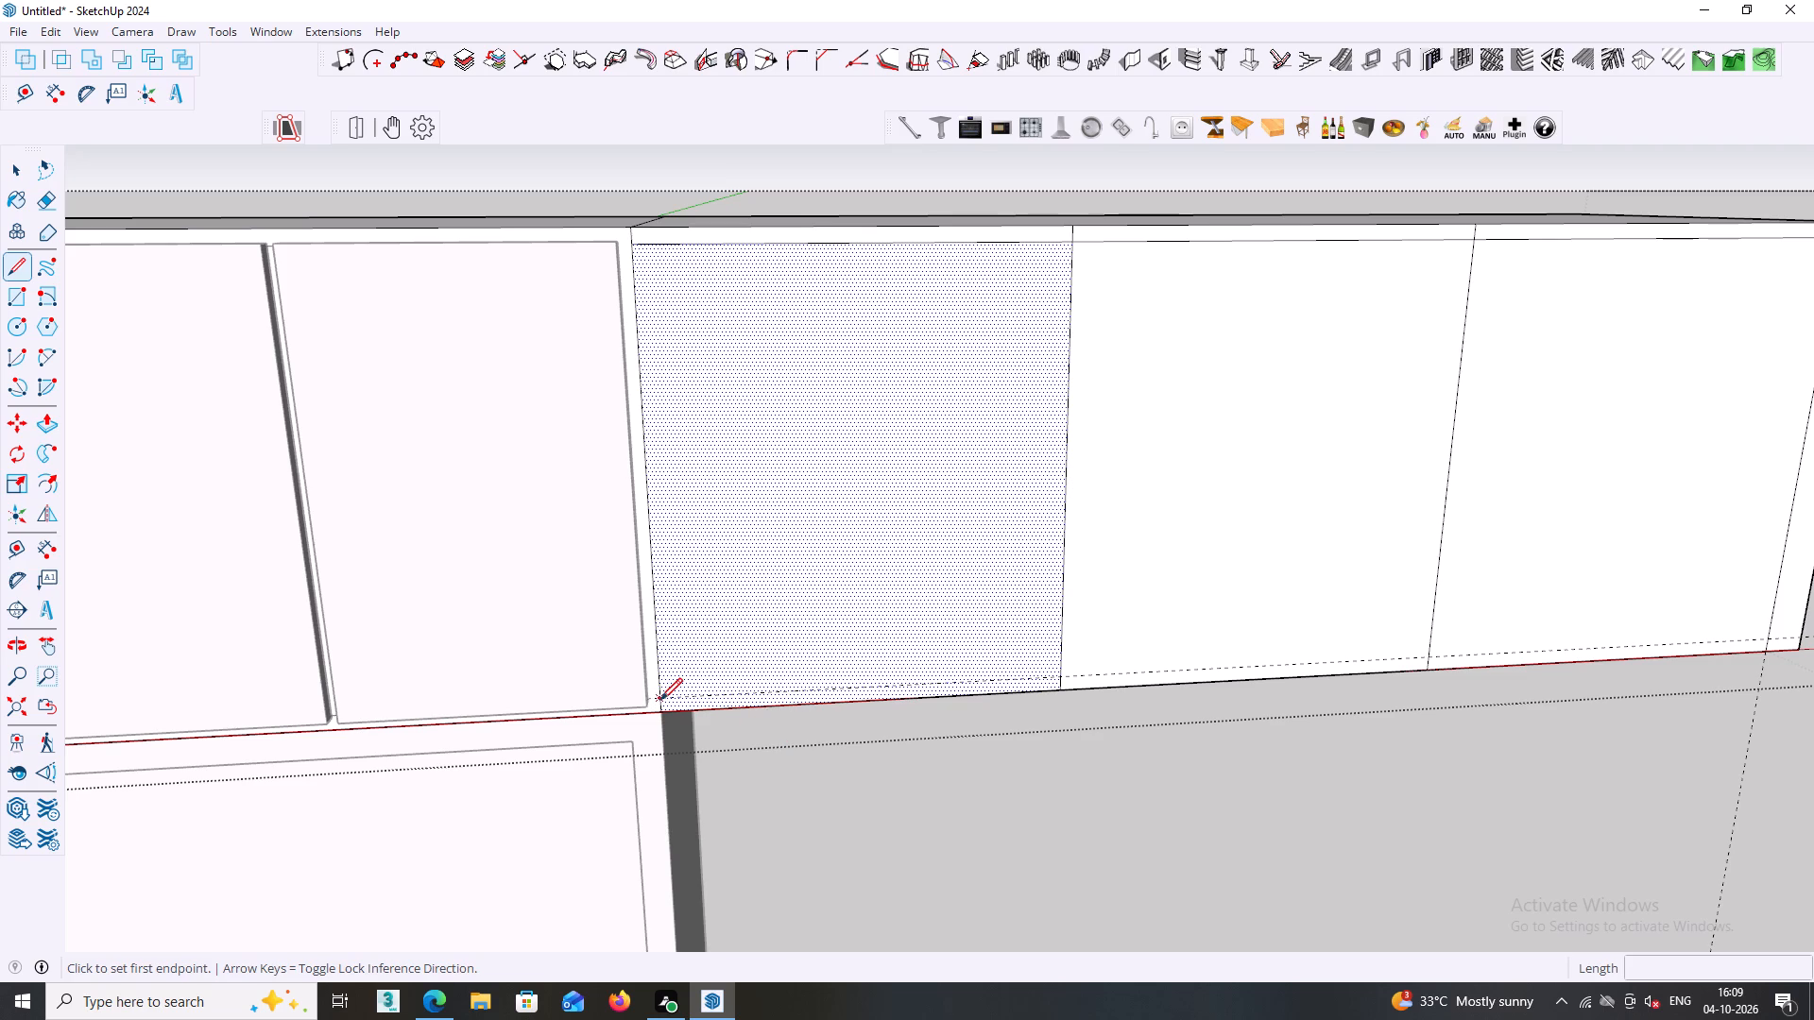
click(660, 700)
key(Right)
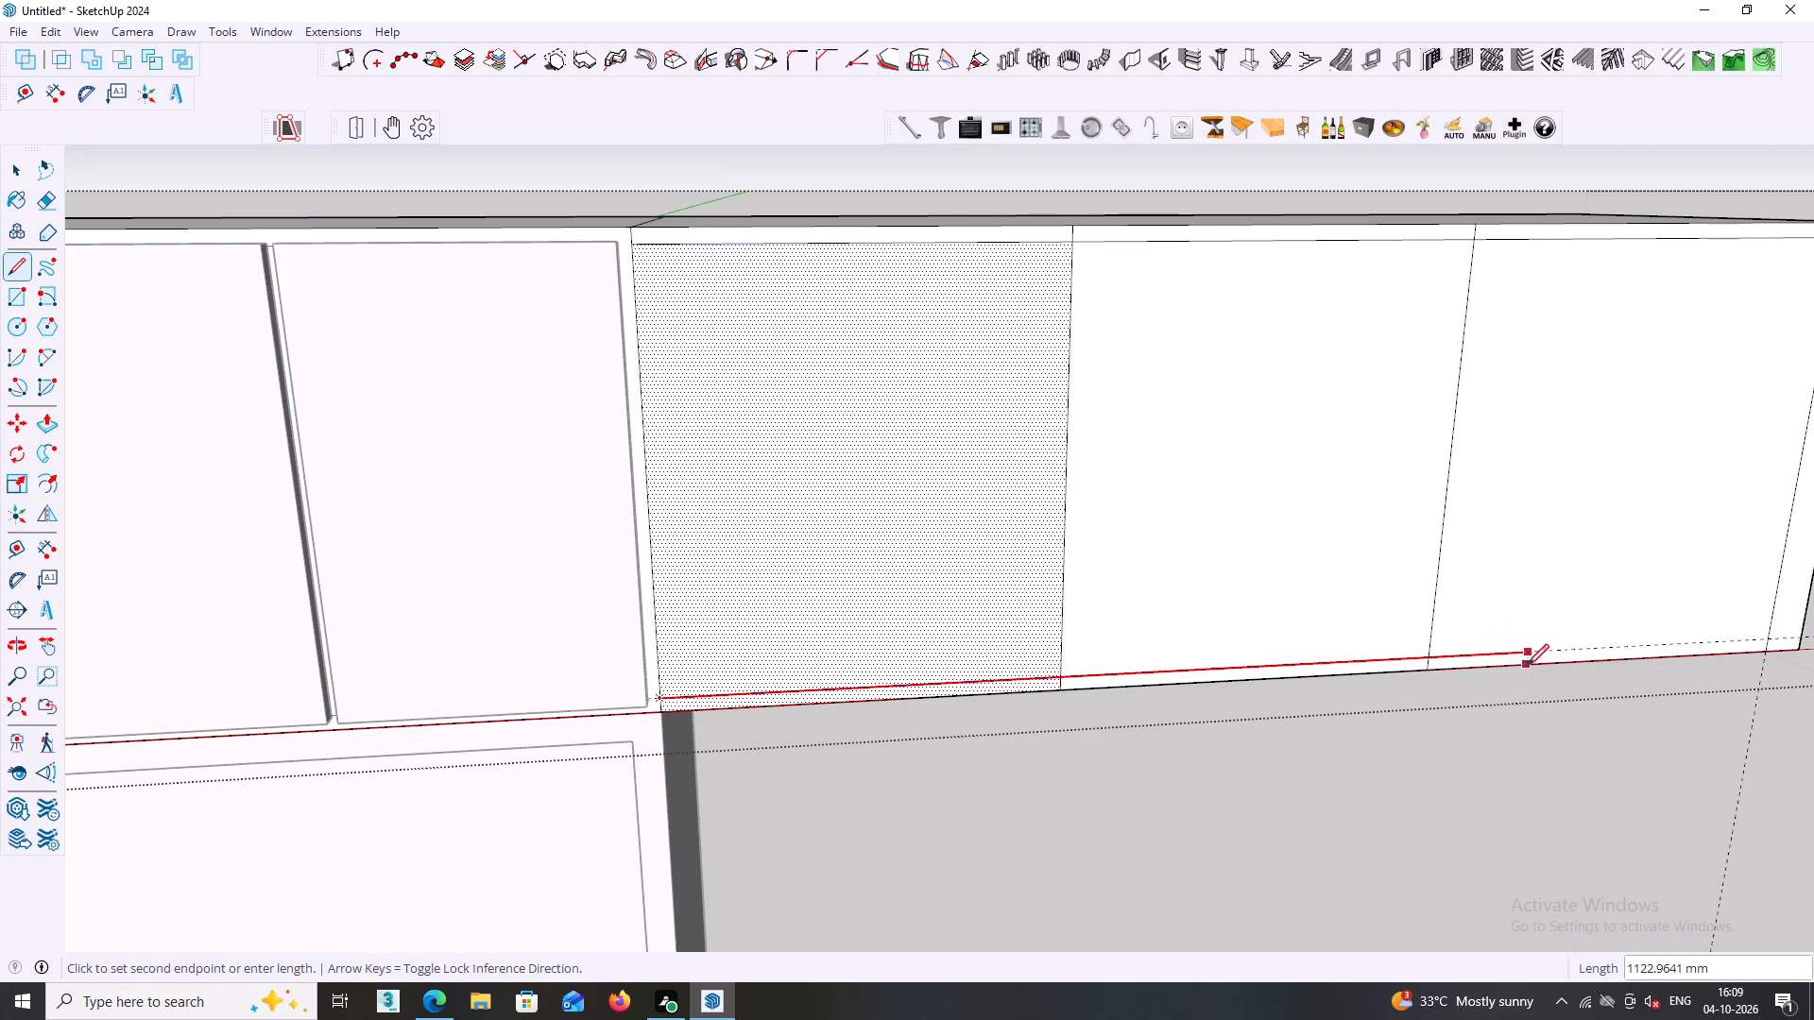
shift+middle_drag(1556, 644, 409, 725)
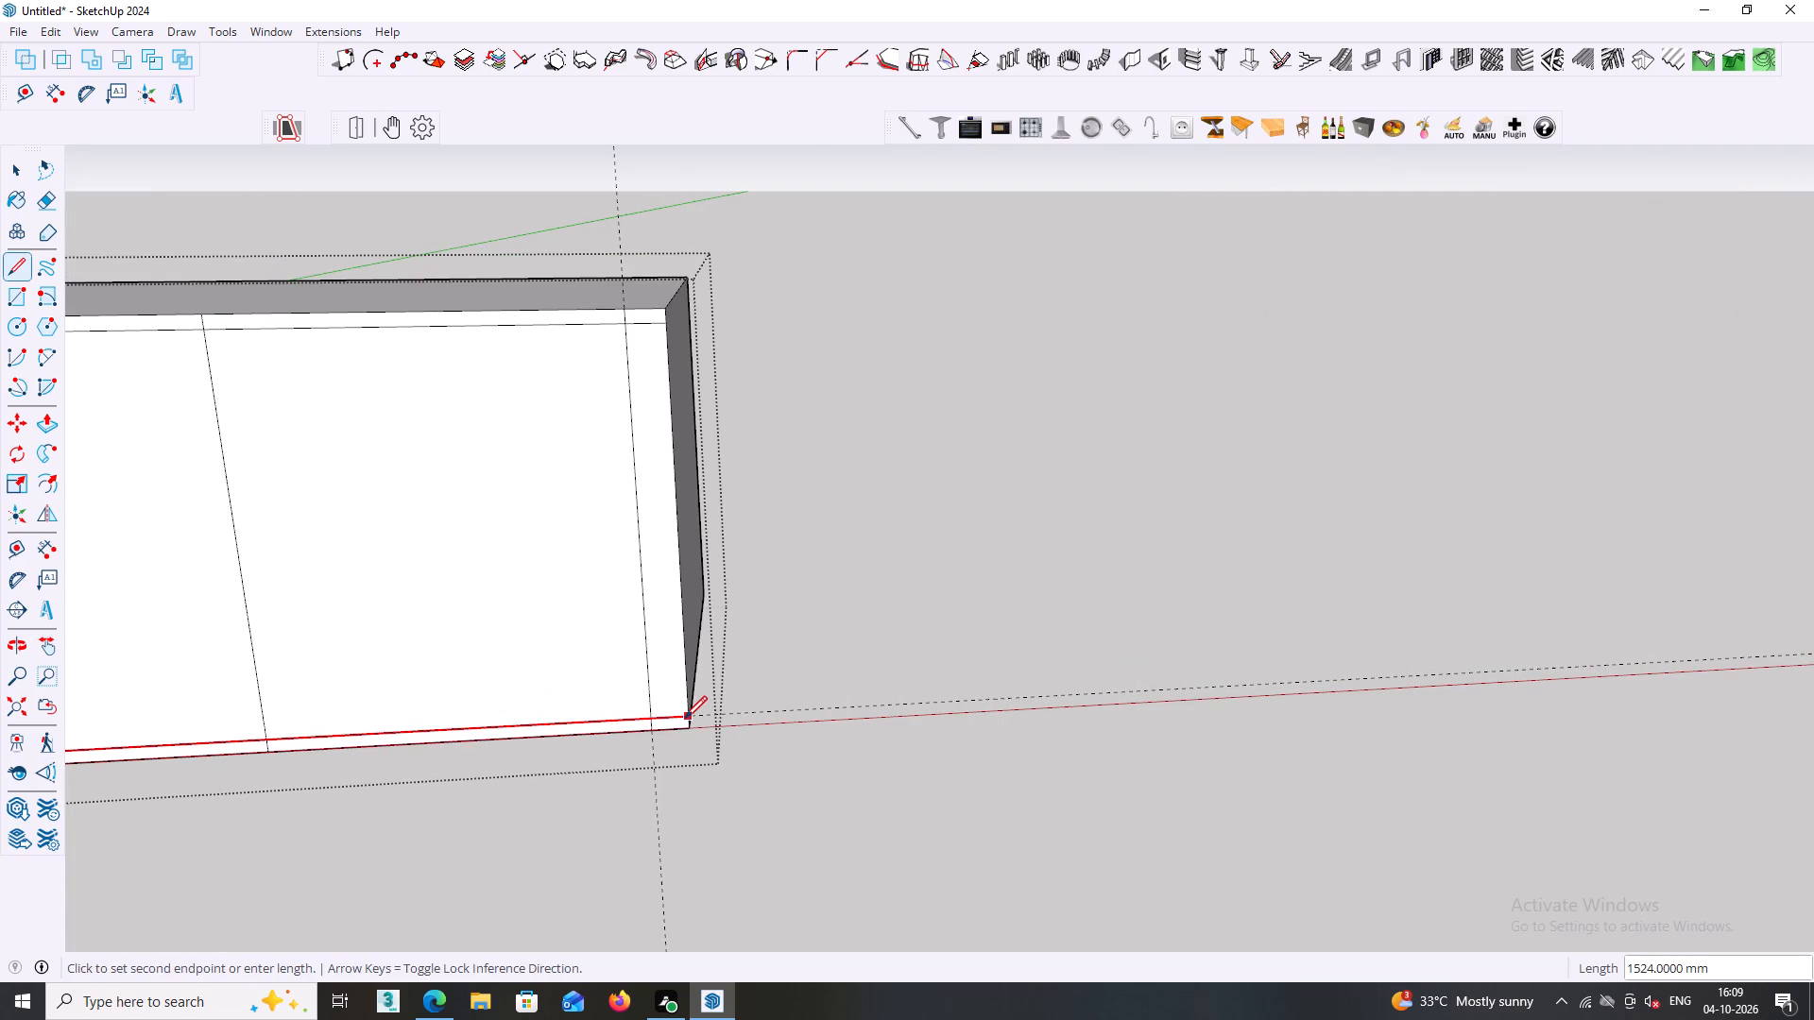
click(684, 718)
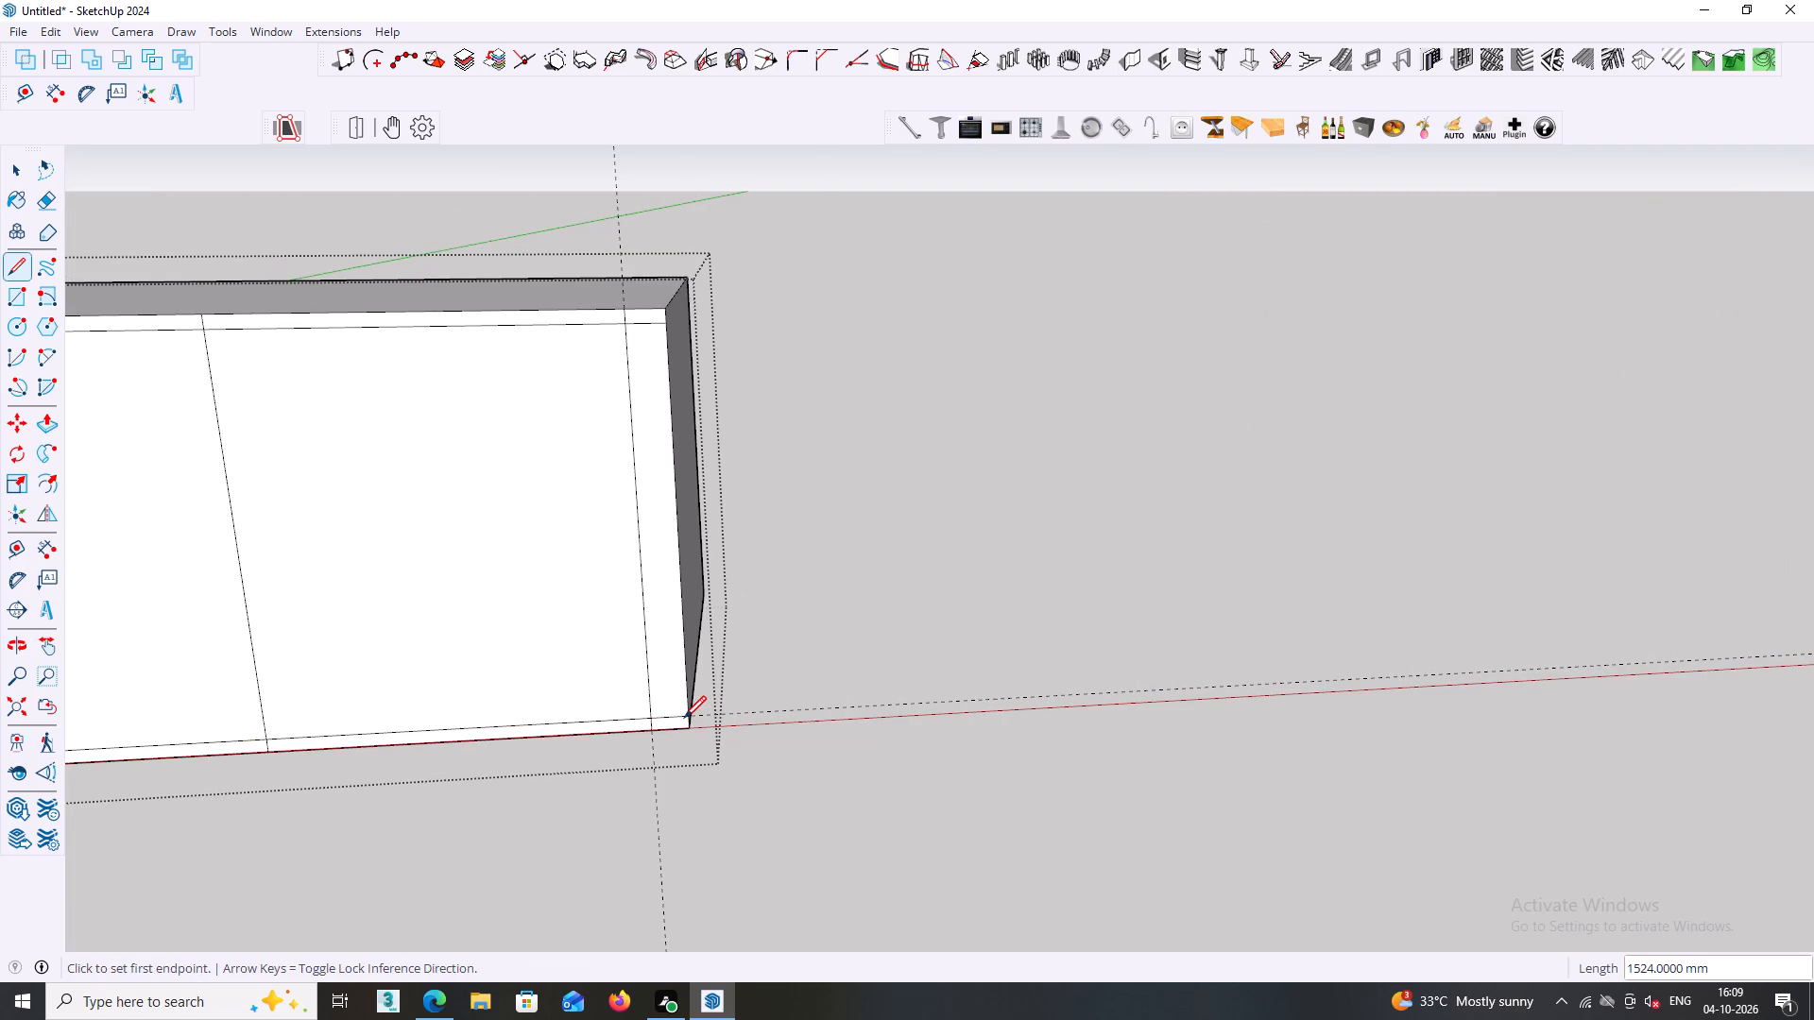
key(space)
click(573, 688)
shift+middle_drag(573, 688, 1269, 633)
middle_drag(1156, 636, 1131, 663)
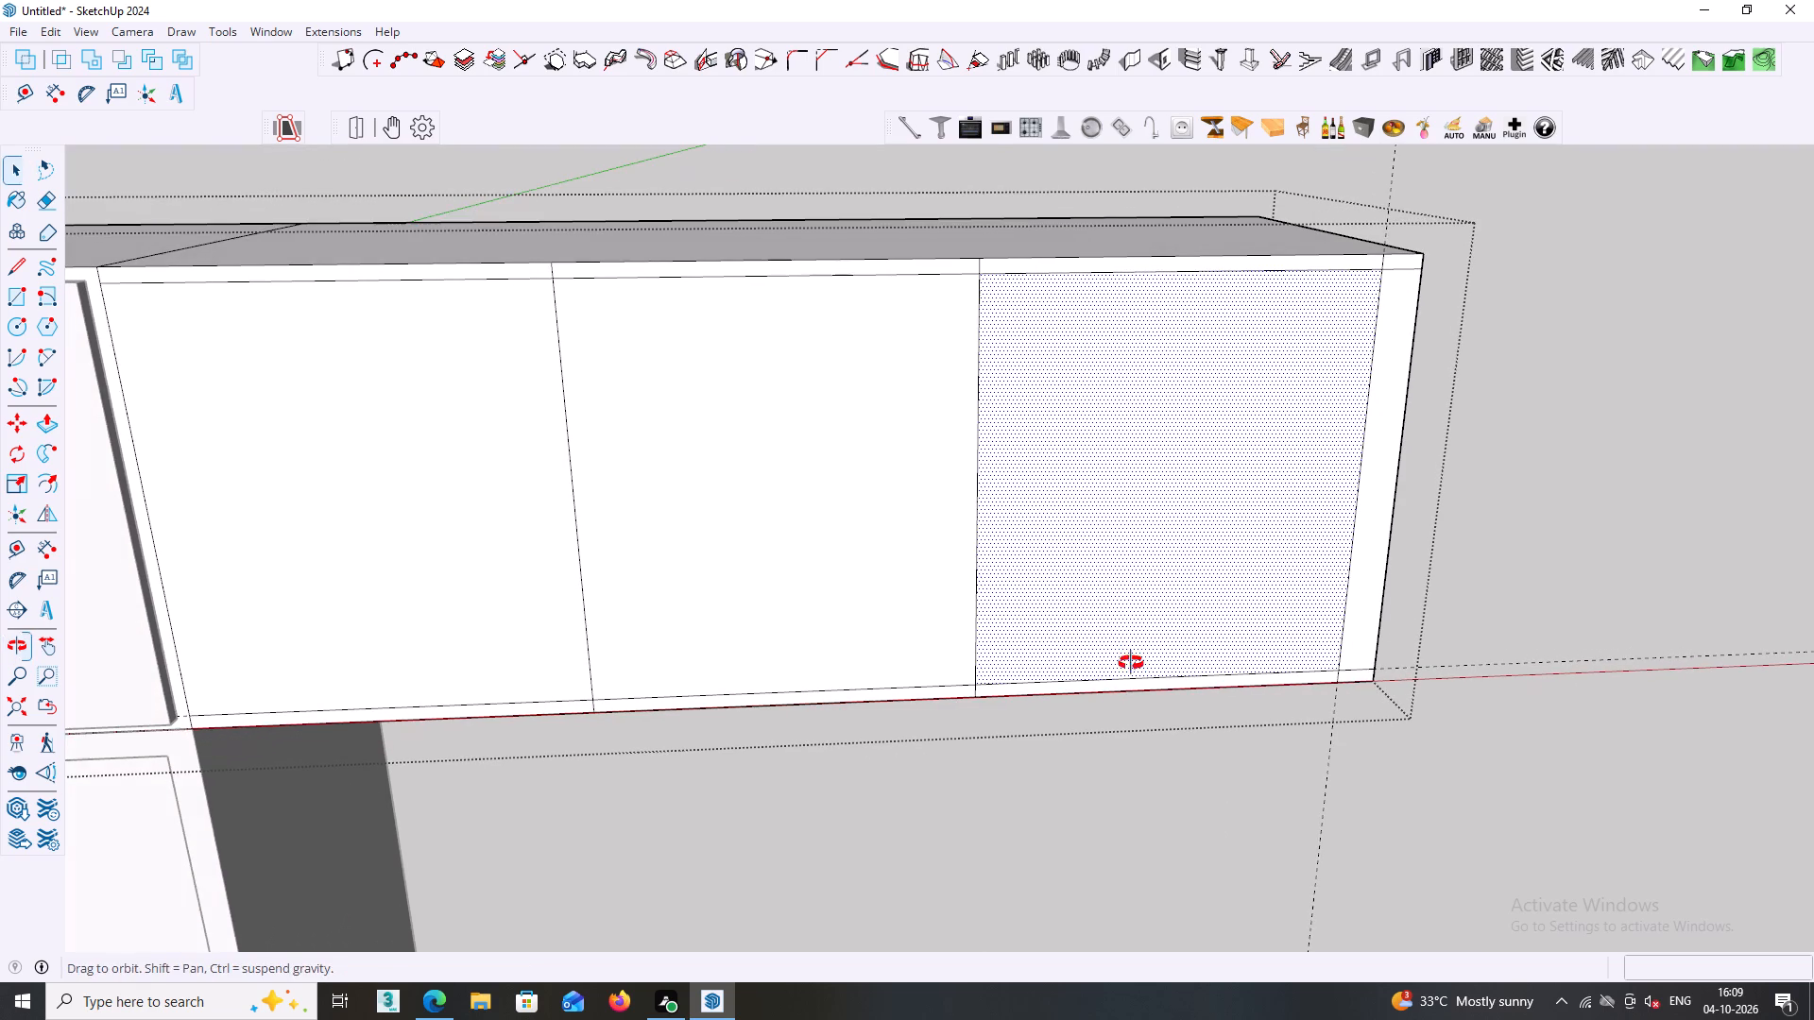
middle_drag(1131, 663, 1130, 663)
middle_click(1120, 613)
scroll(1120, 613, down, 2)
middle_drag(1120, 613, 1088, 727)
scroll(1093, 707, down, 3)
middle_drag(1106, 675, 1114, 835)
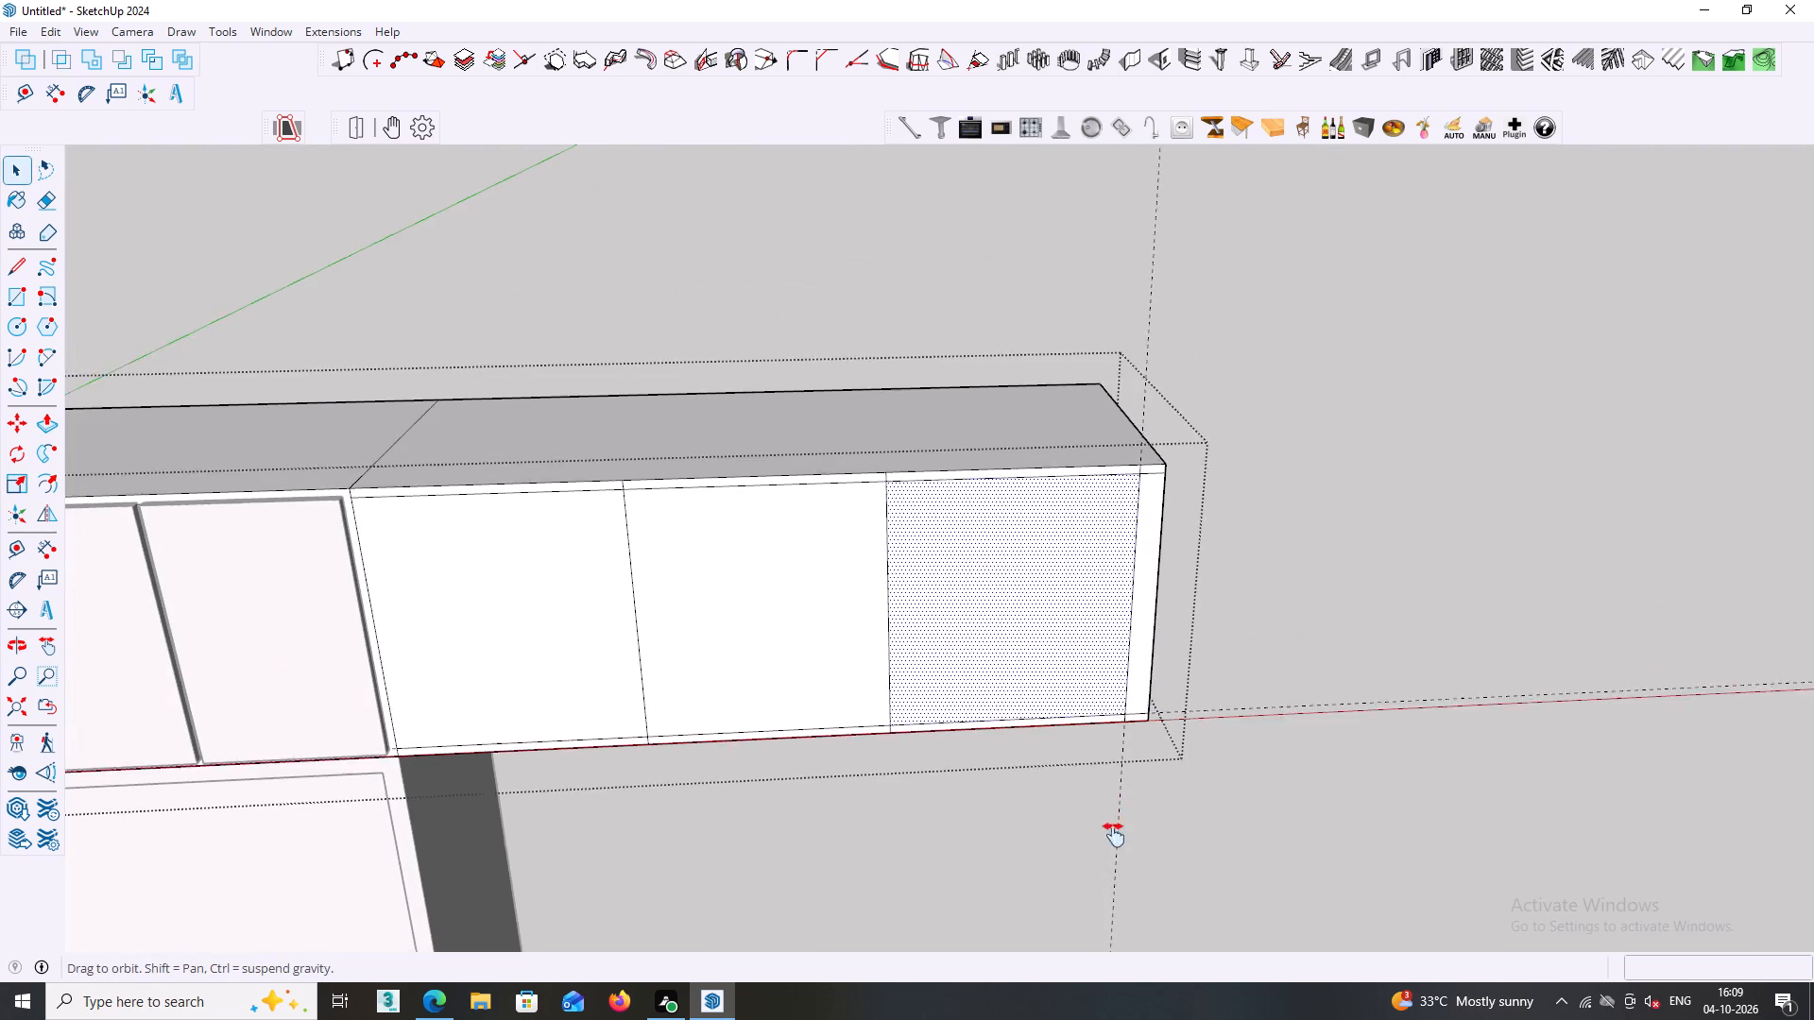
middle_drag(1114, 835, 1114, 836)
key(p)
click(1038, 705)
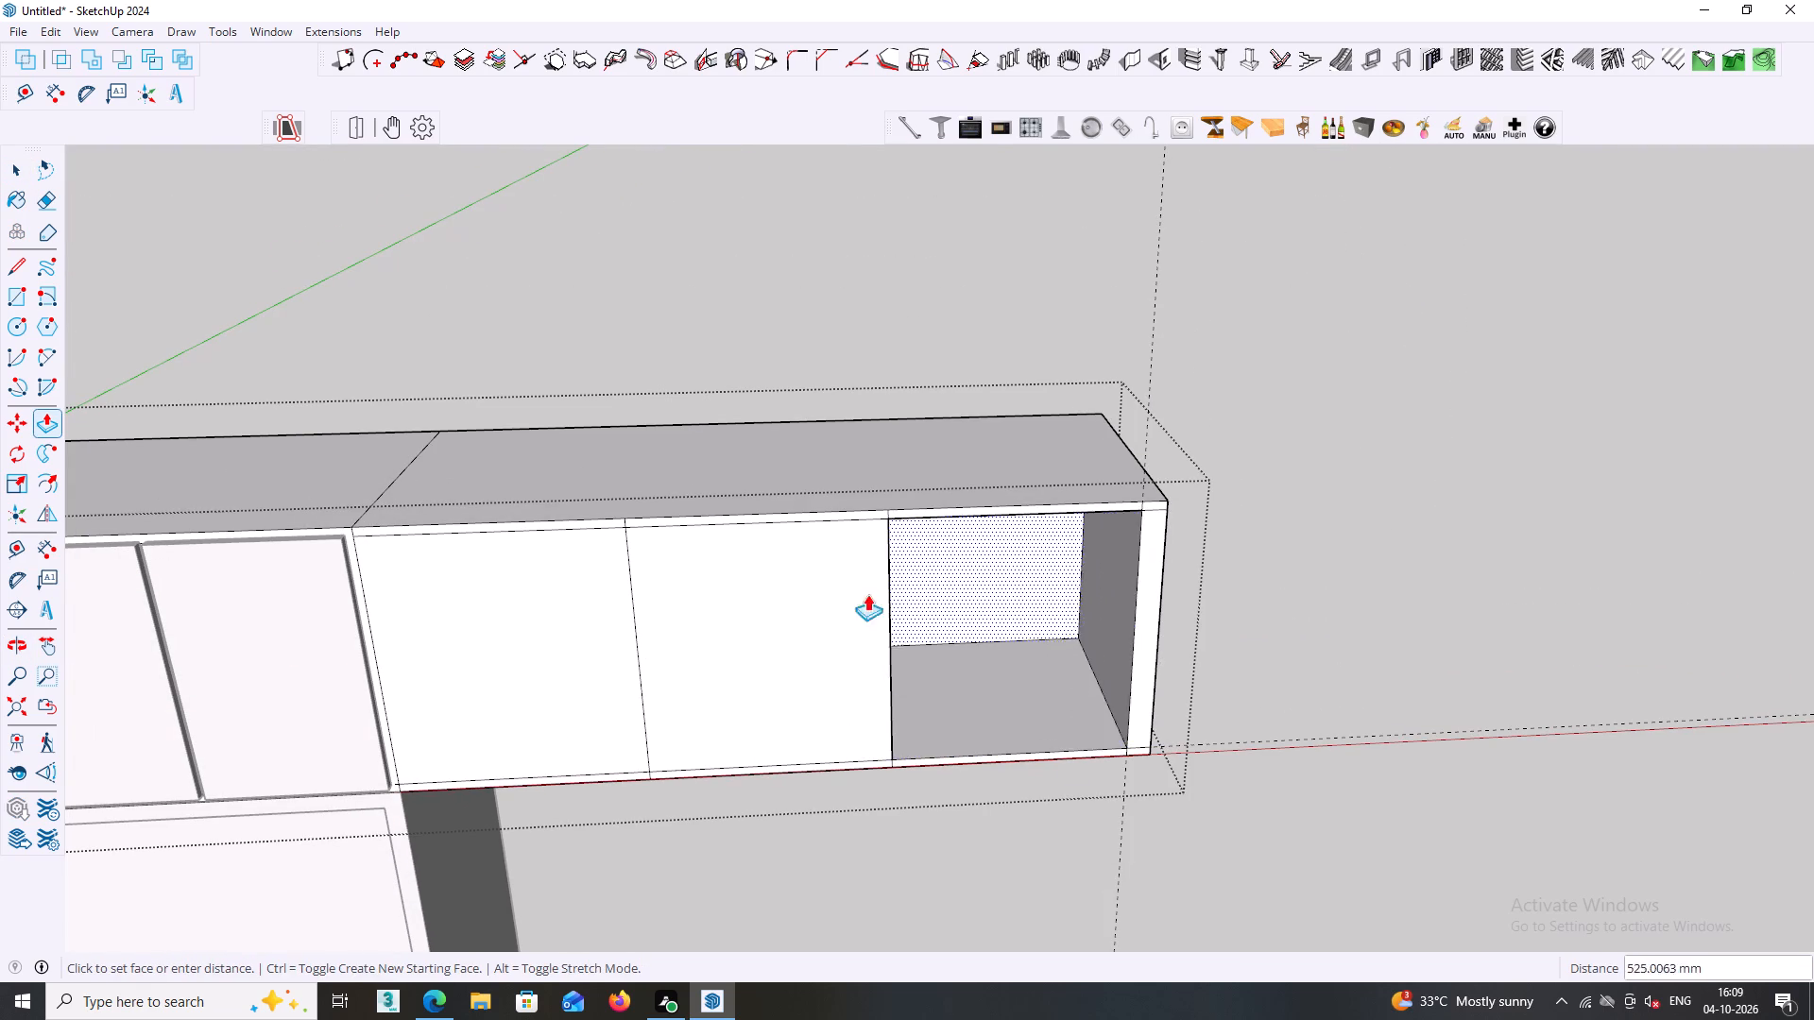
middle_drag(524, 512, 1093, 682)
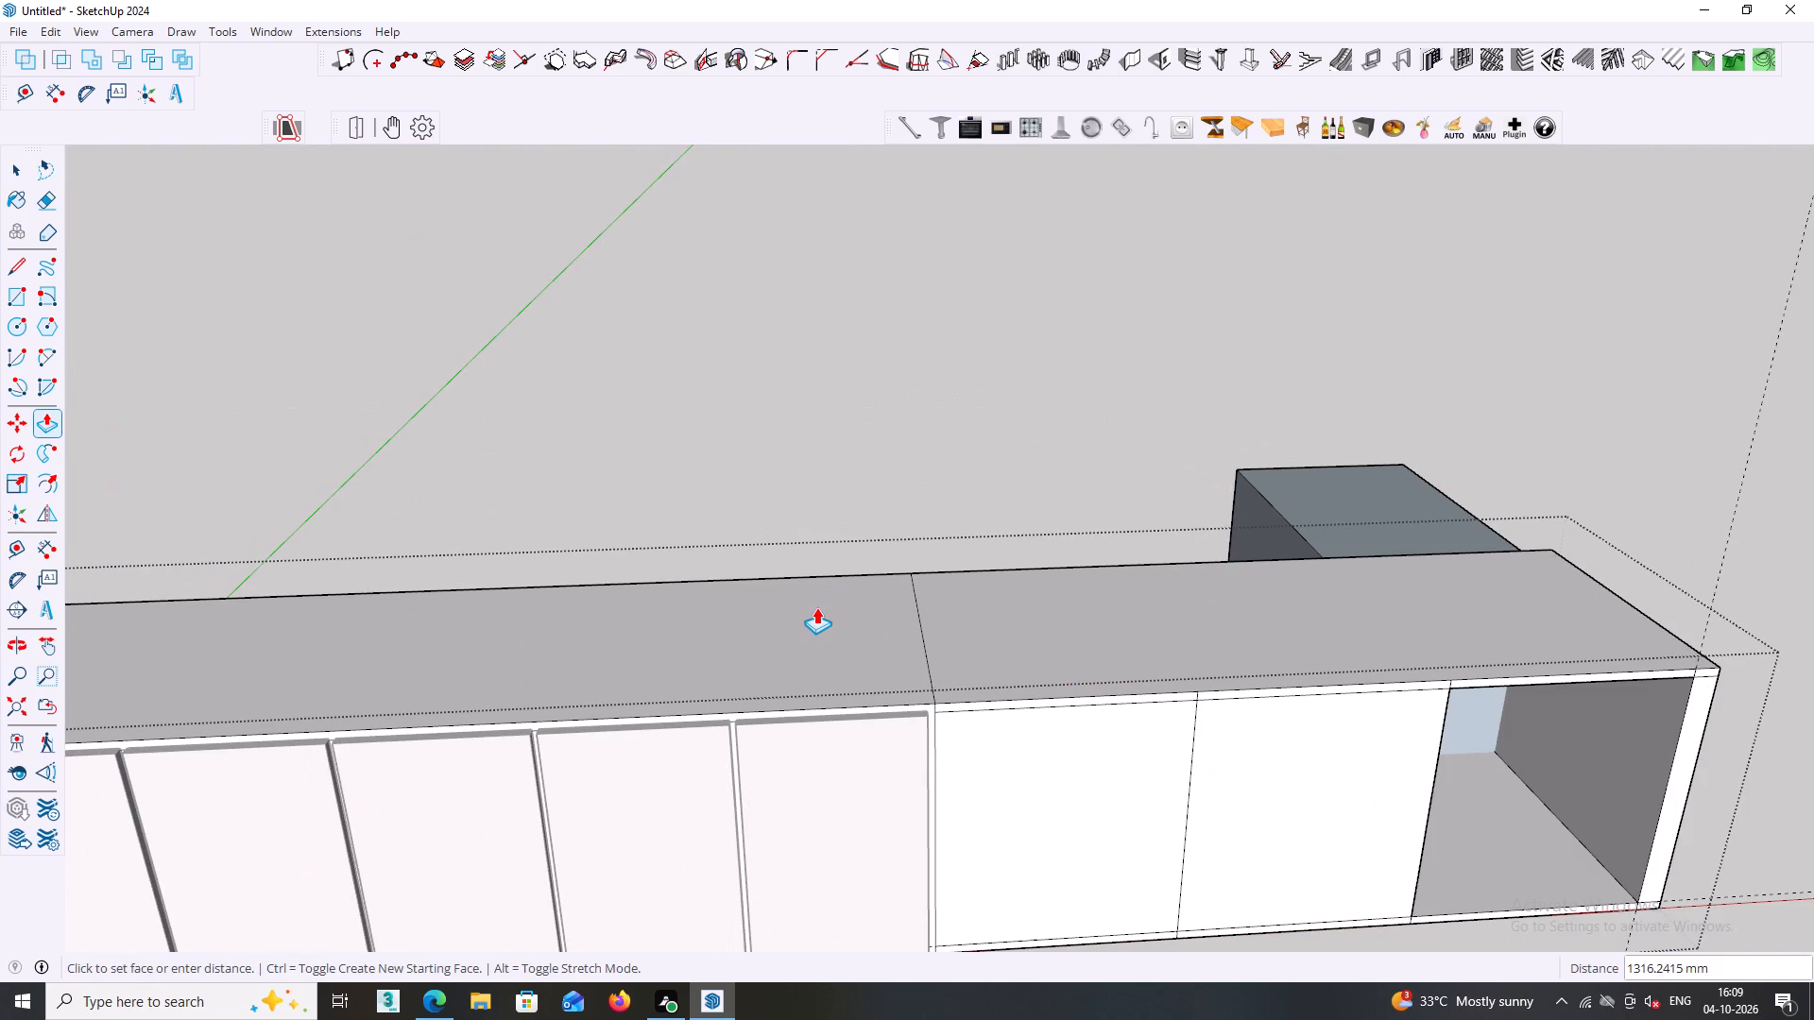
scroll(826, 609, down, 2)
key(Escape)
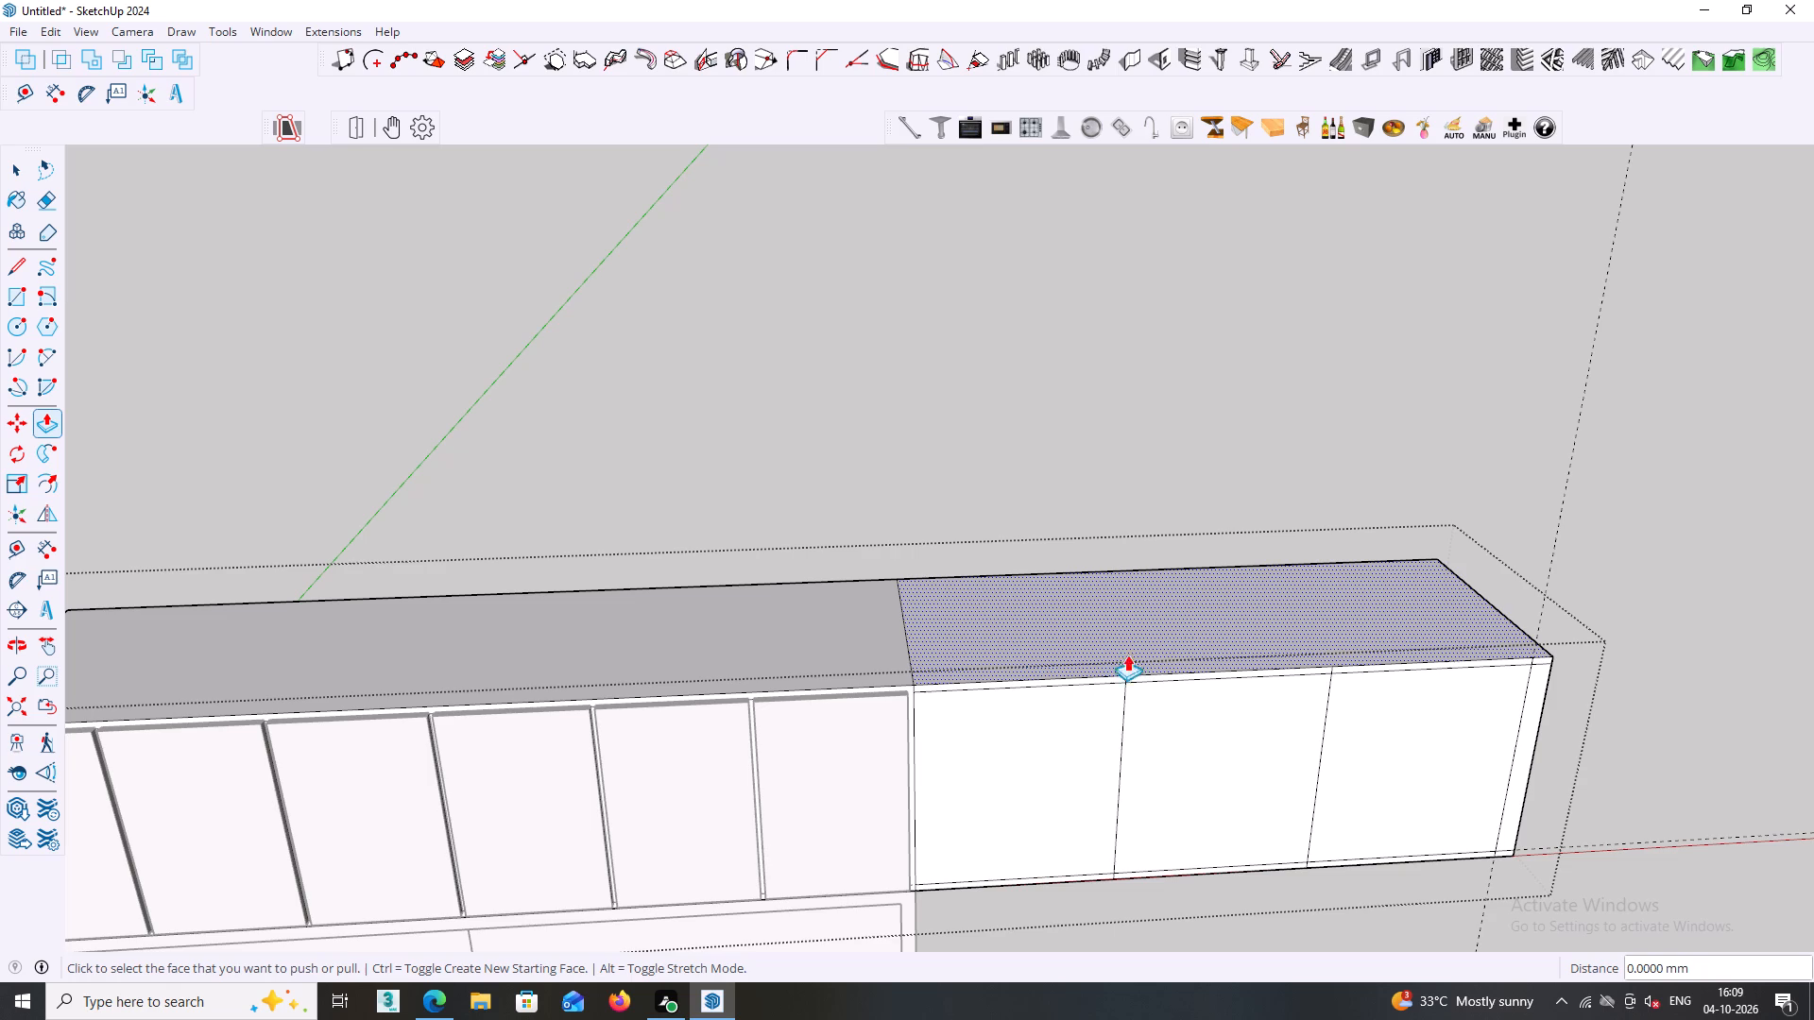
Place guides along the back edge of the extension's top face and 18 mm in from that edge.
key(t)
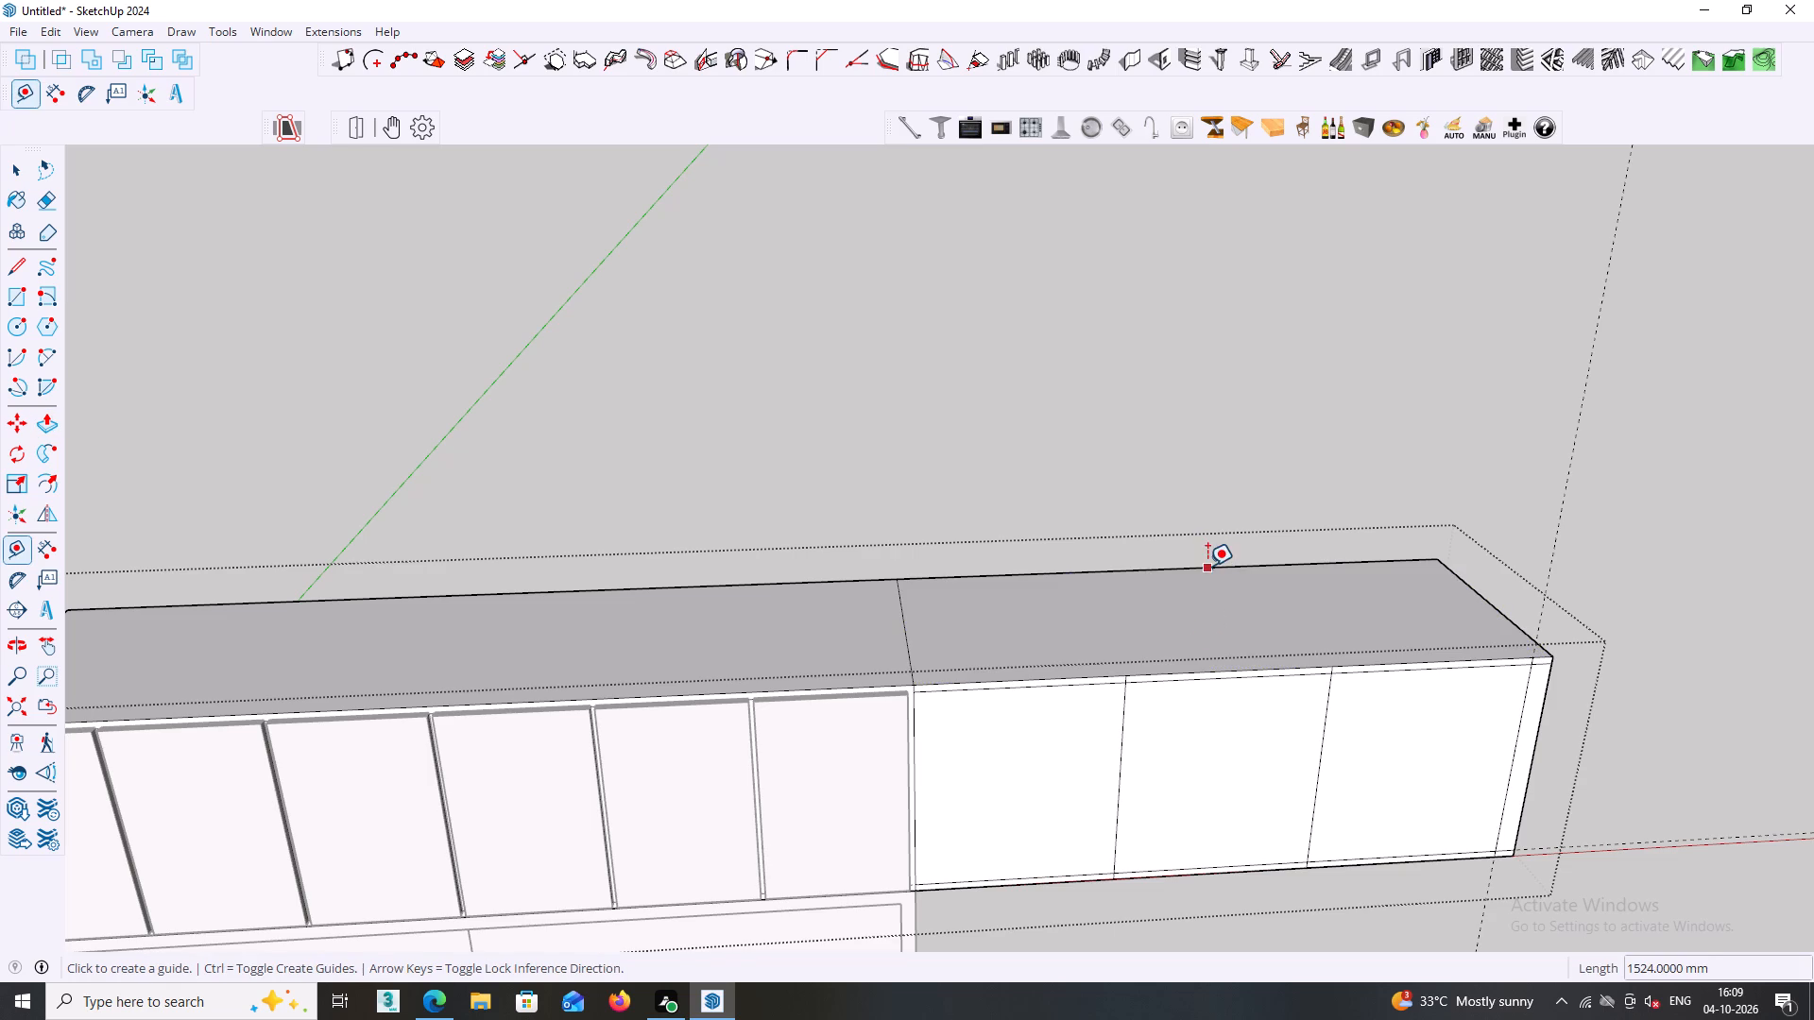
double_click(1218, 568)
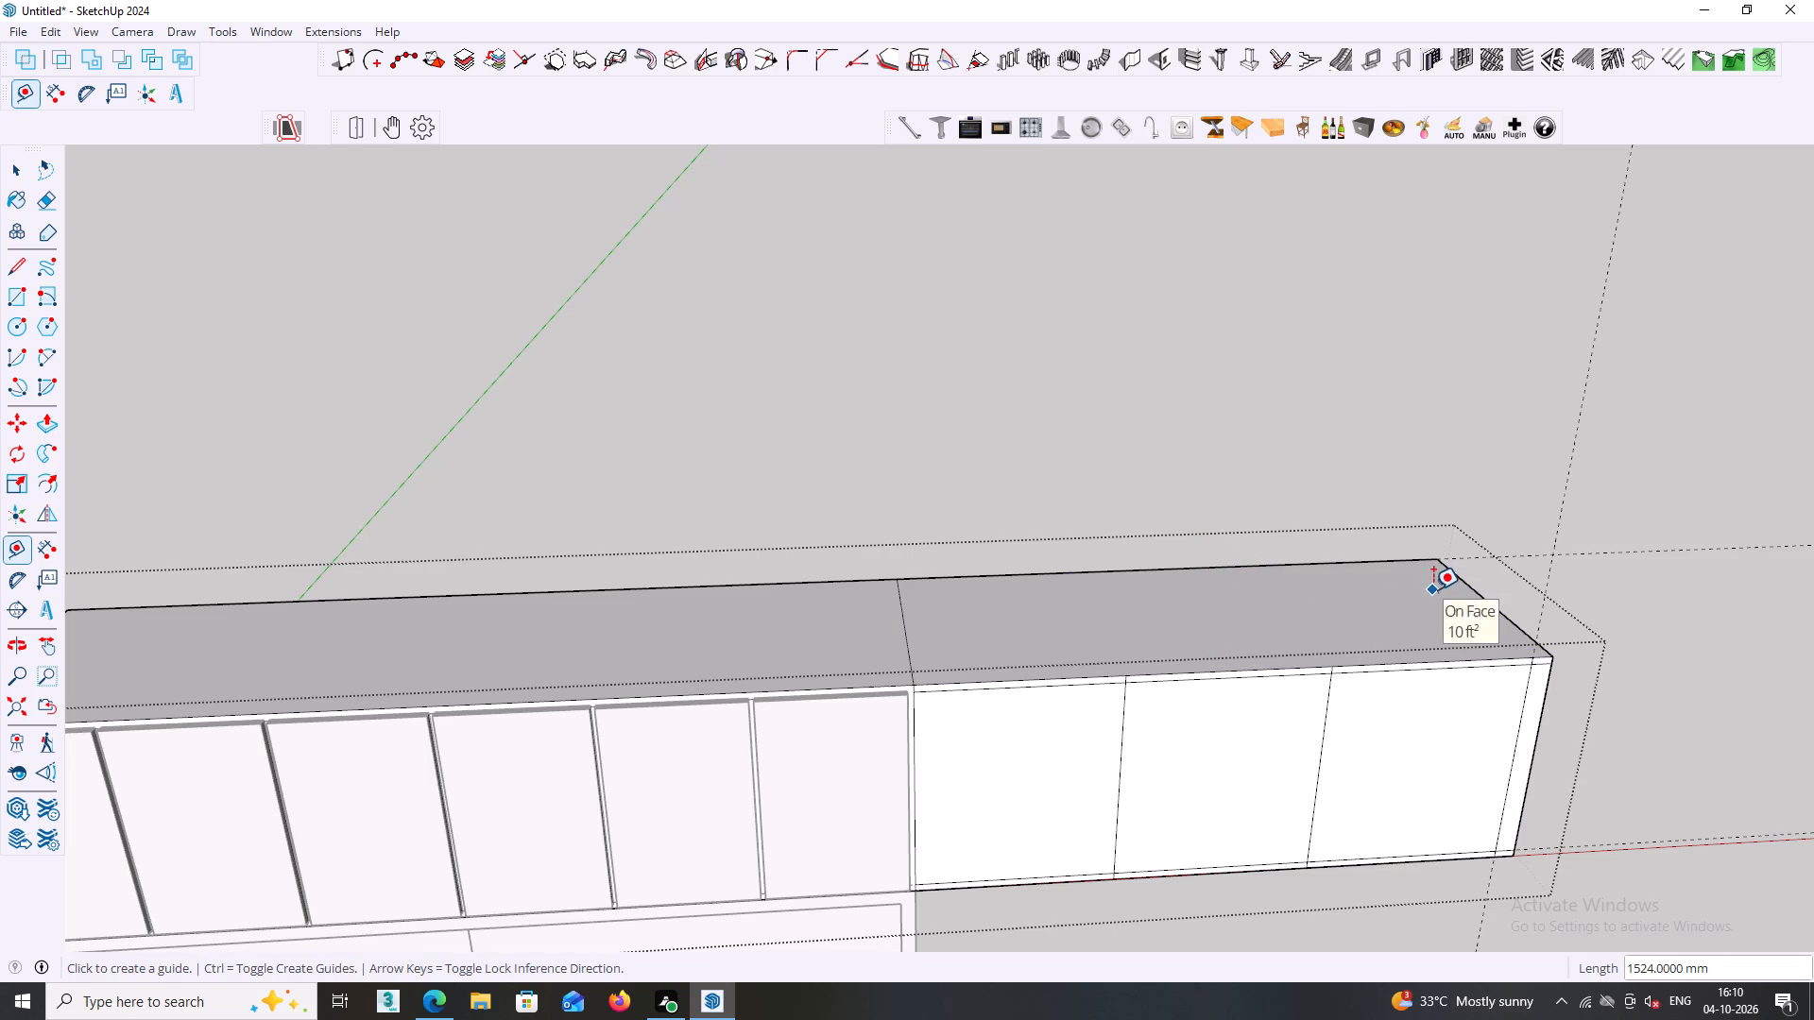
key(Escape)
click(1383, 558)
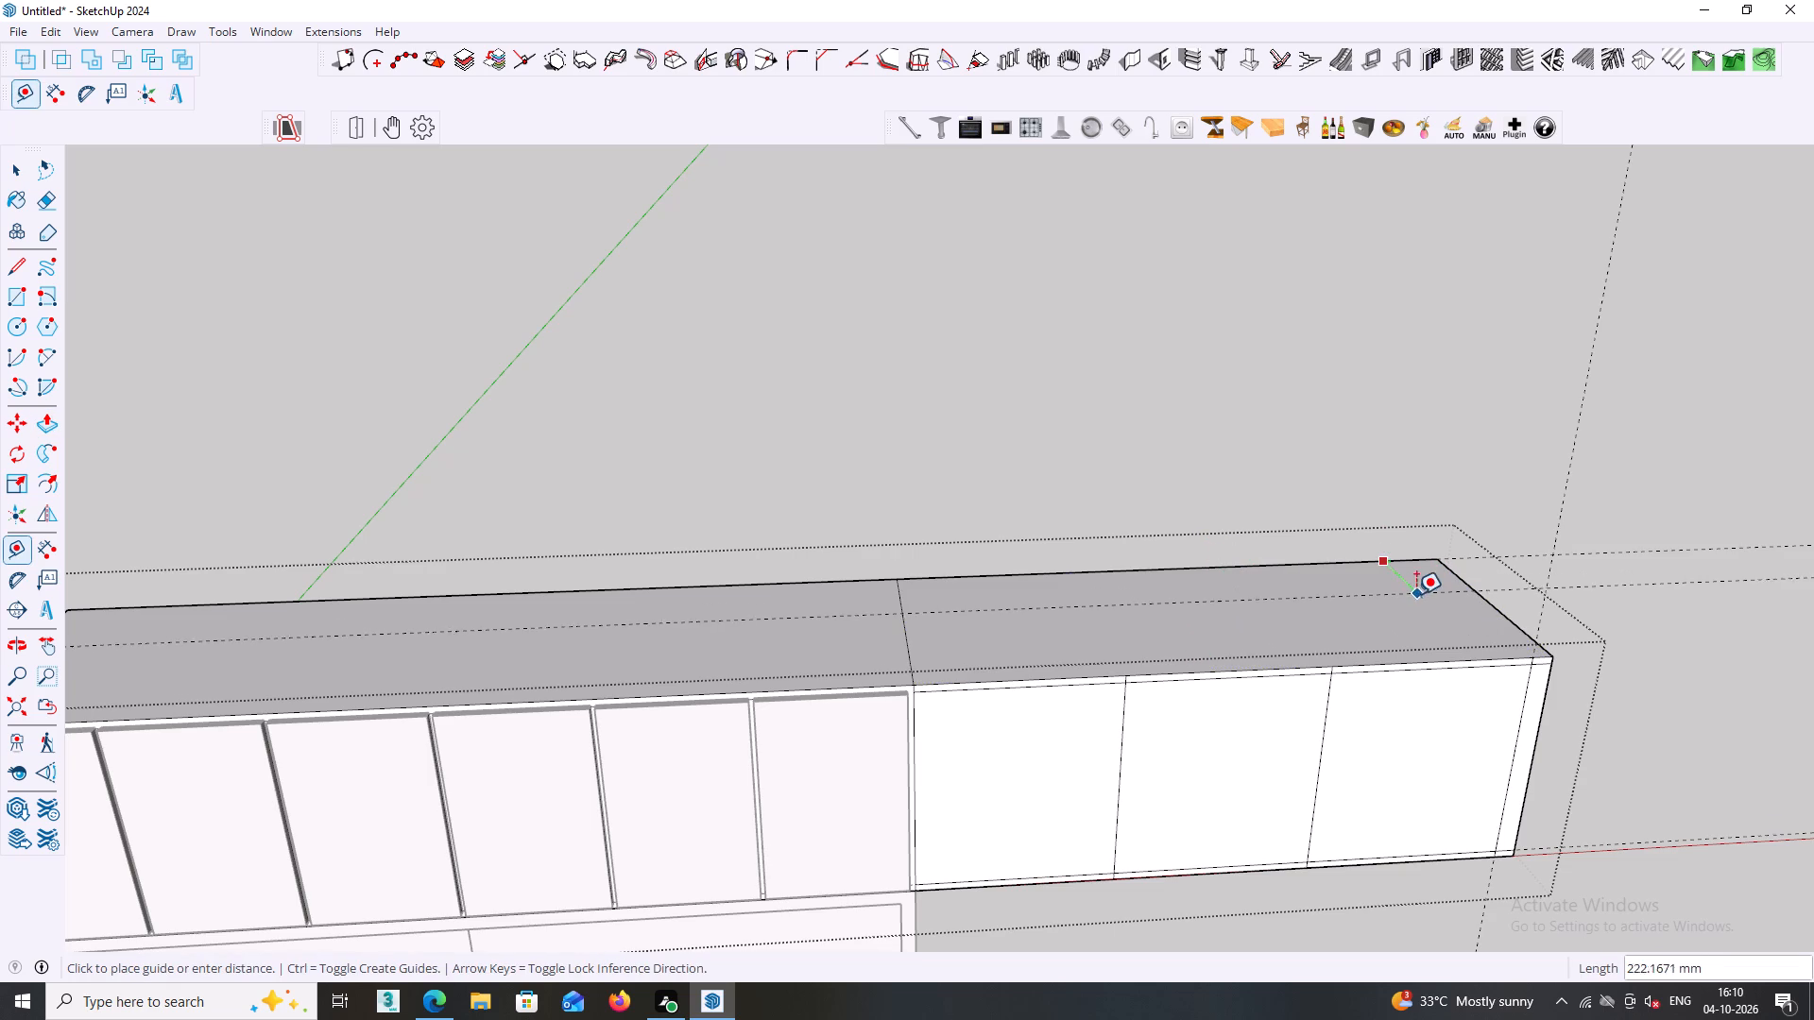
text(18)
key(Return)
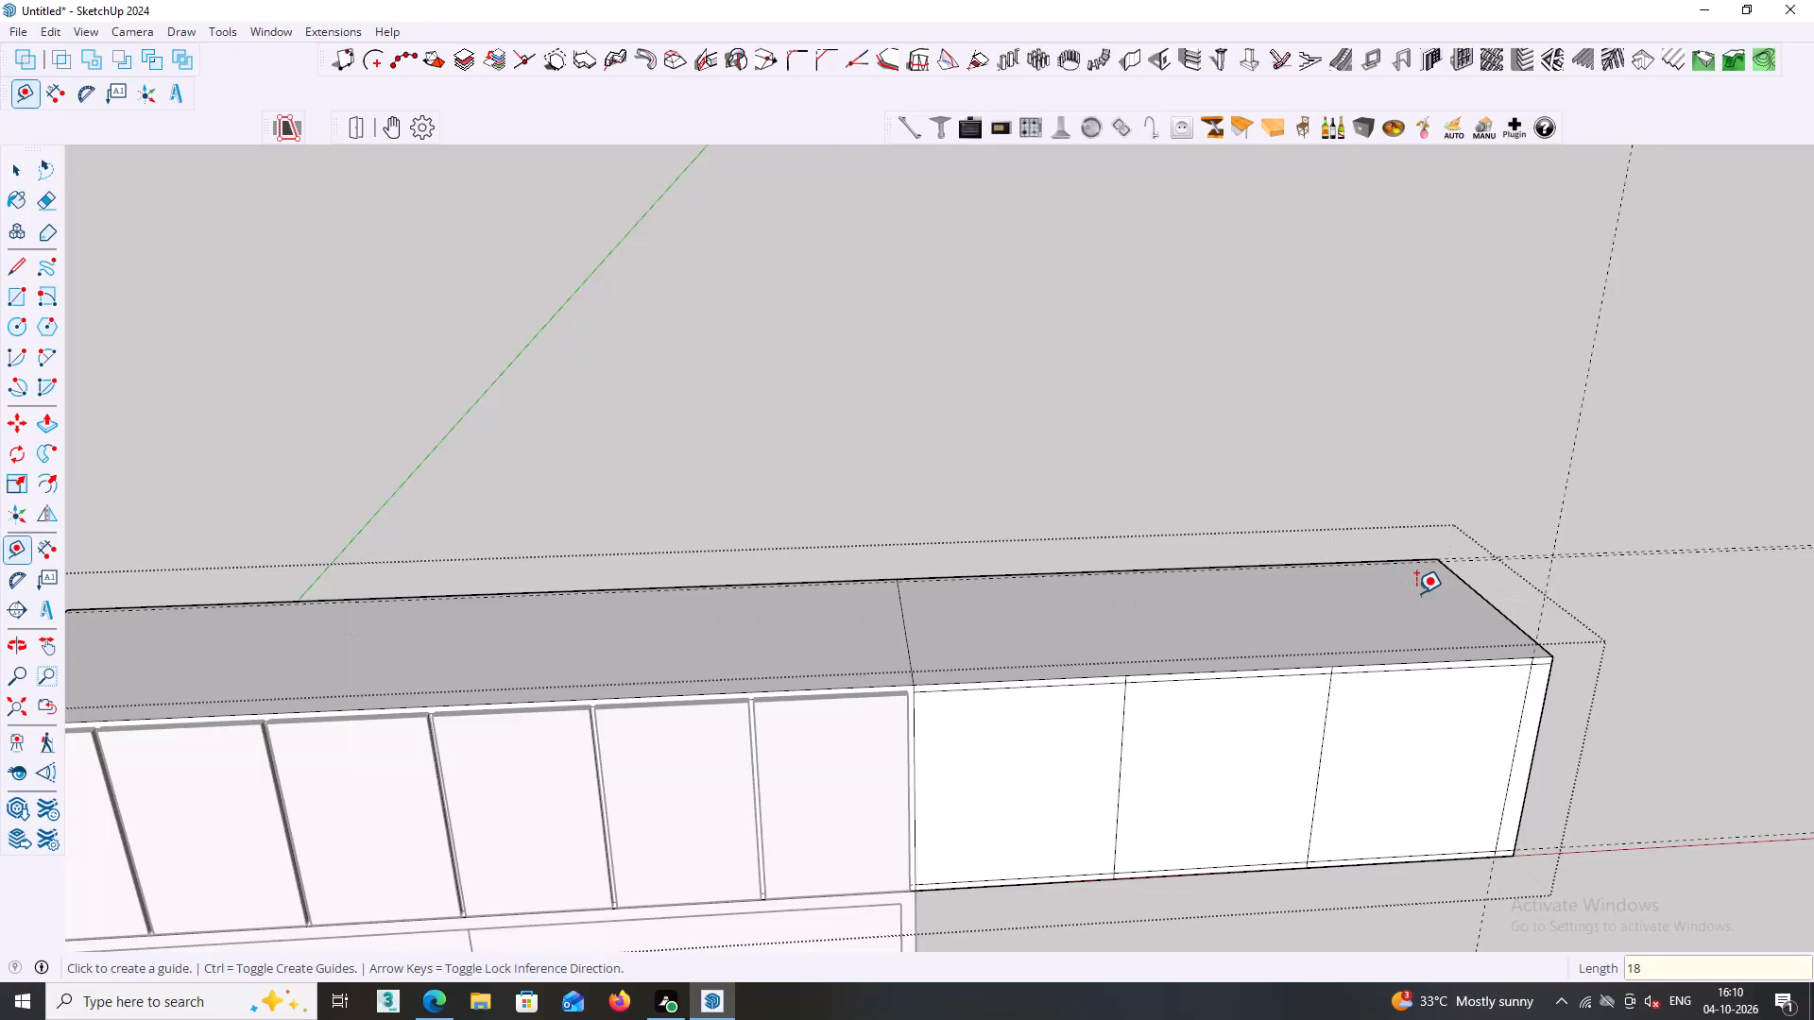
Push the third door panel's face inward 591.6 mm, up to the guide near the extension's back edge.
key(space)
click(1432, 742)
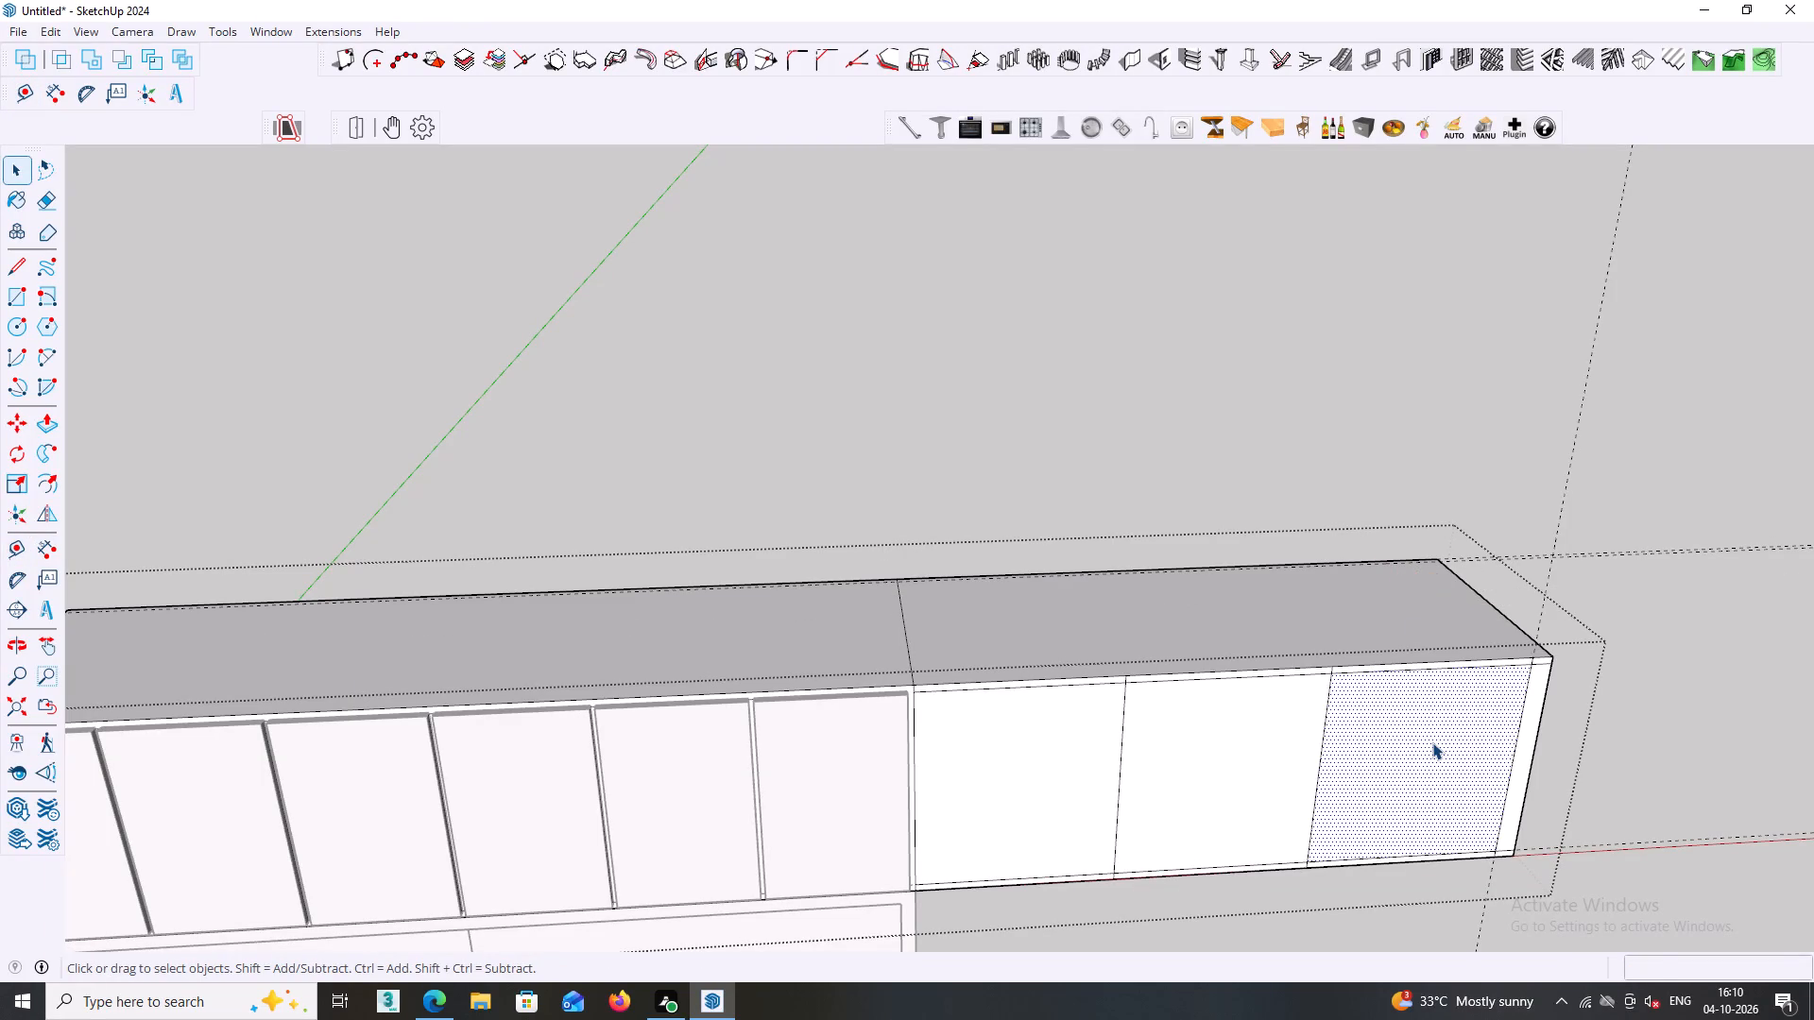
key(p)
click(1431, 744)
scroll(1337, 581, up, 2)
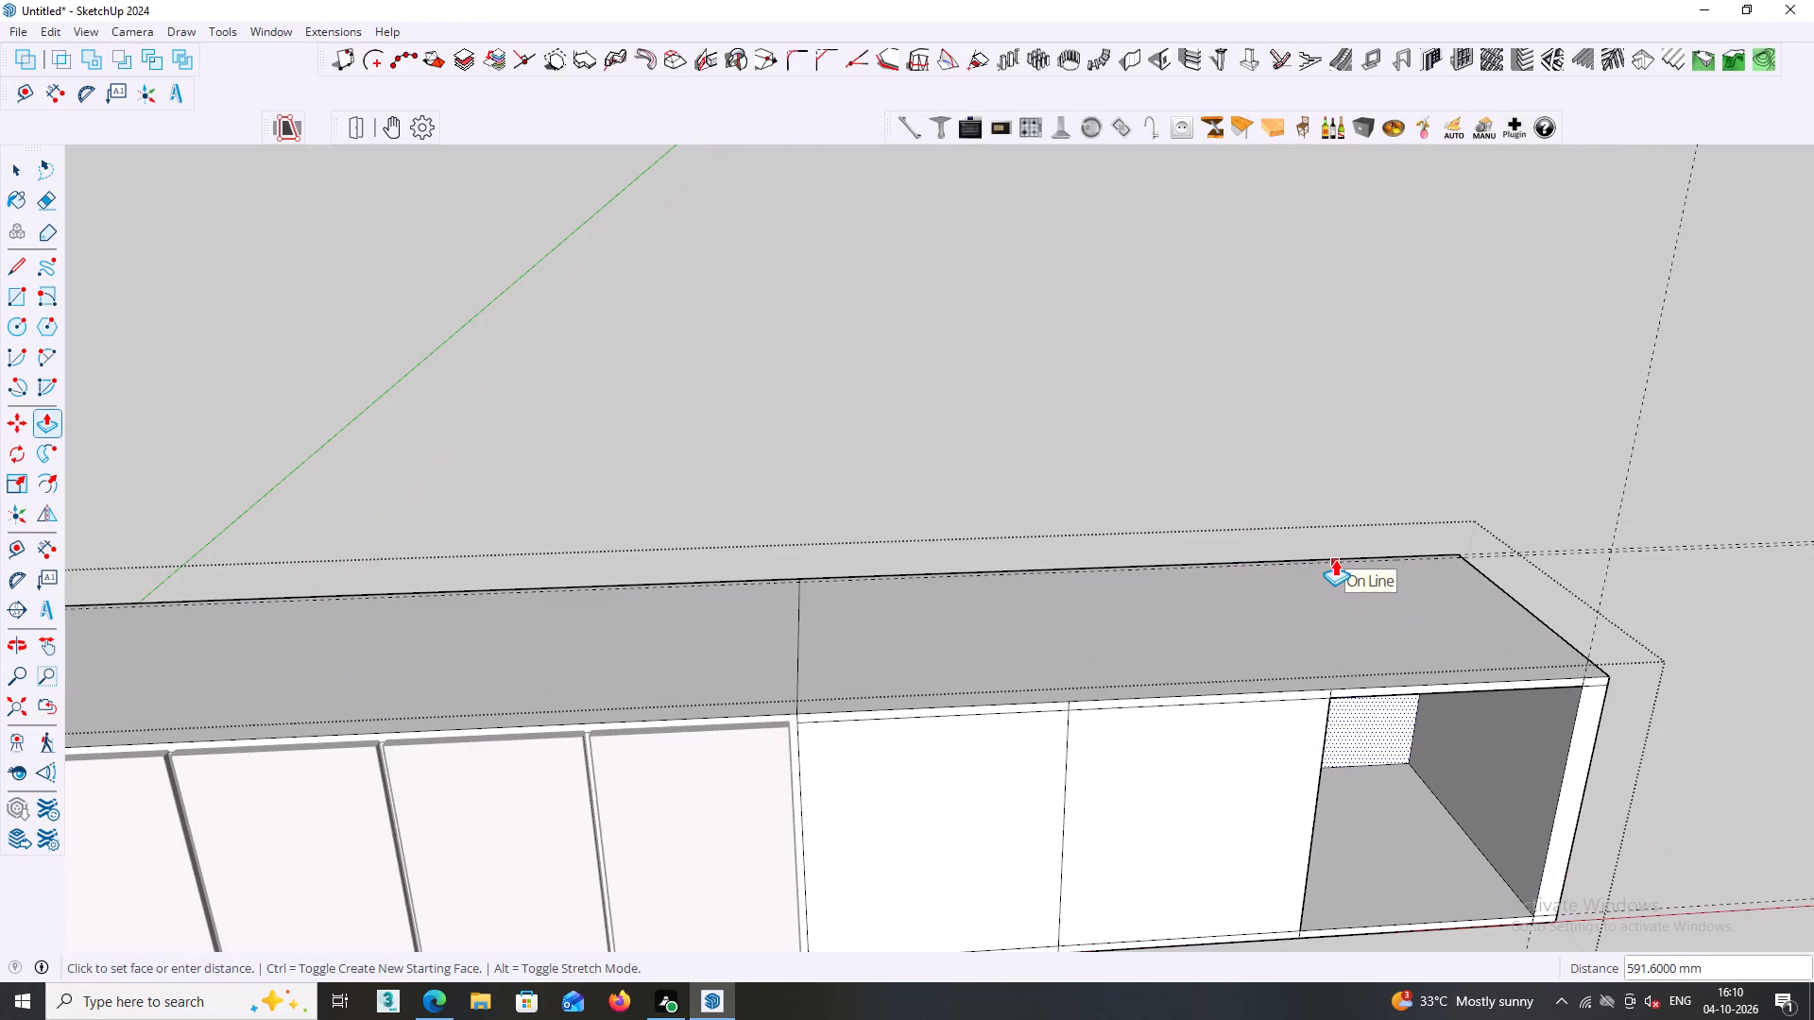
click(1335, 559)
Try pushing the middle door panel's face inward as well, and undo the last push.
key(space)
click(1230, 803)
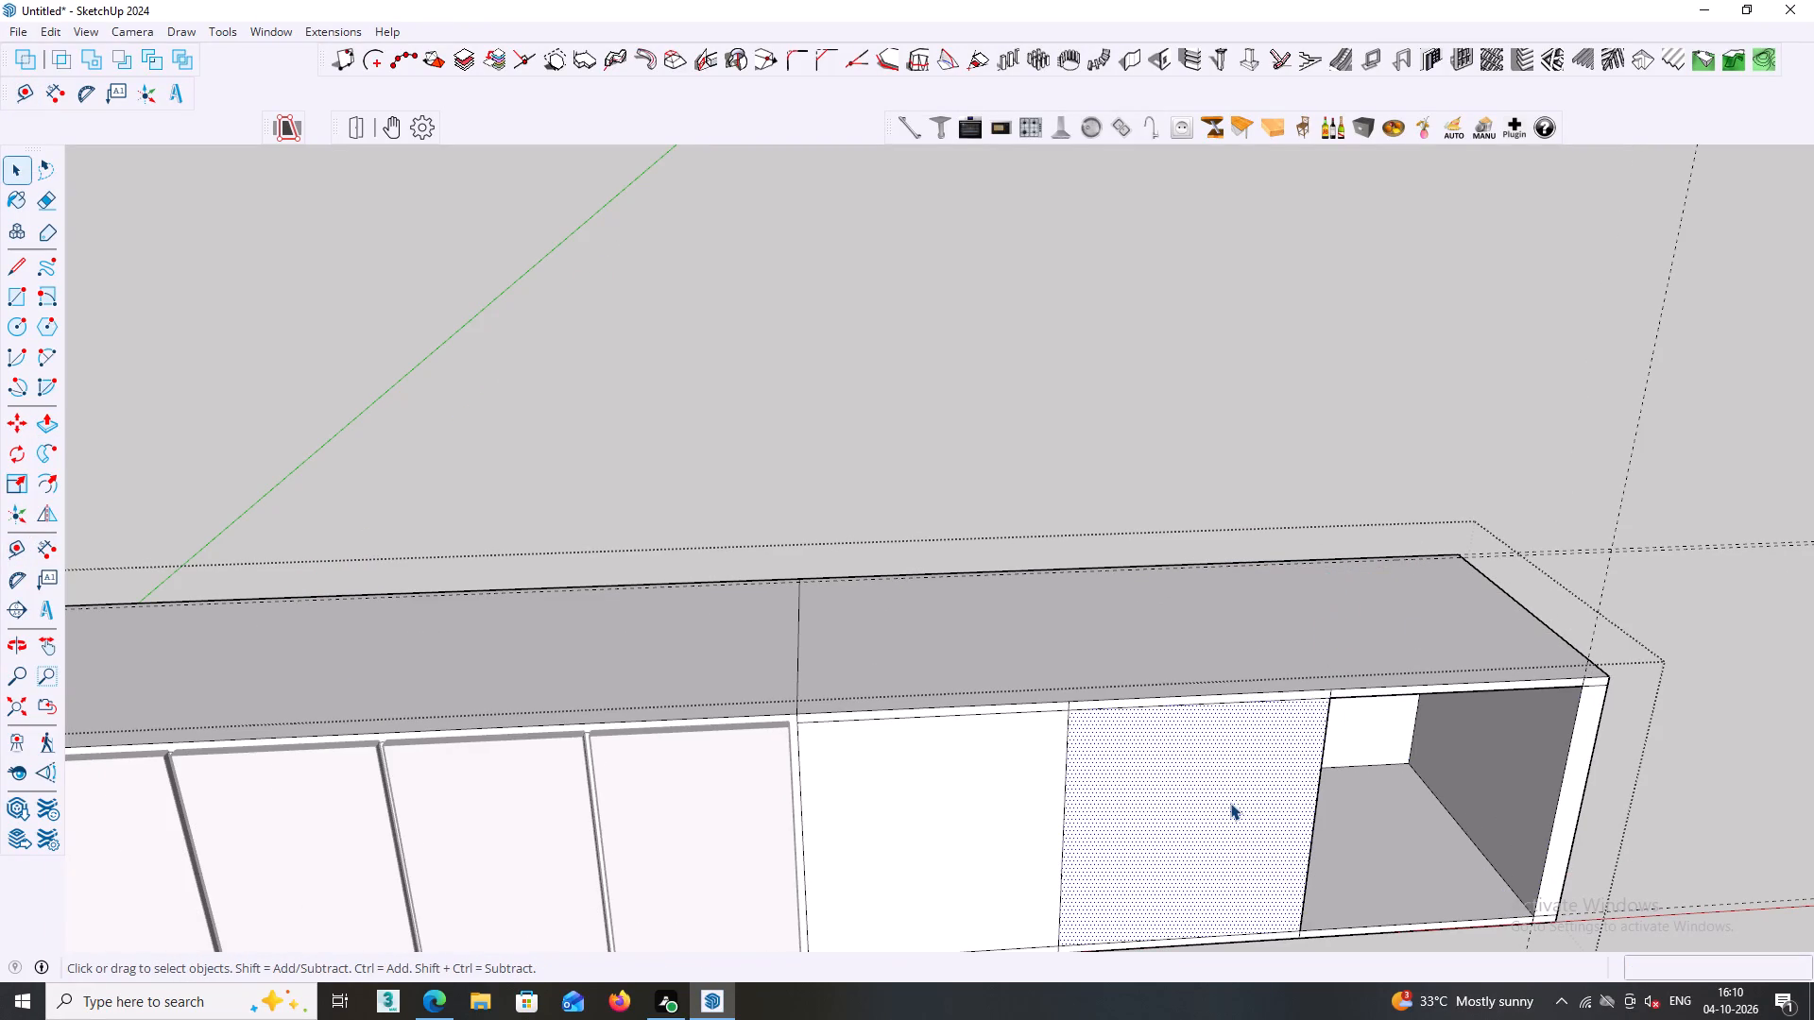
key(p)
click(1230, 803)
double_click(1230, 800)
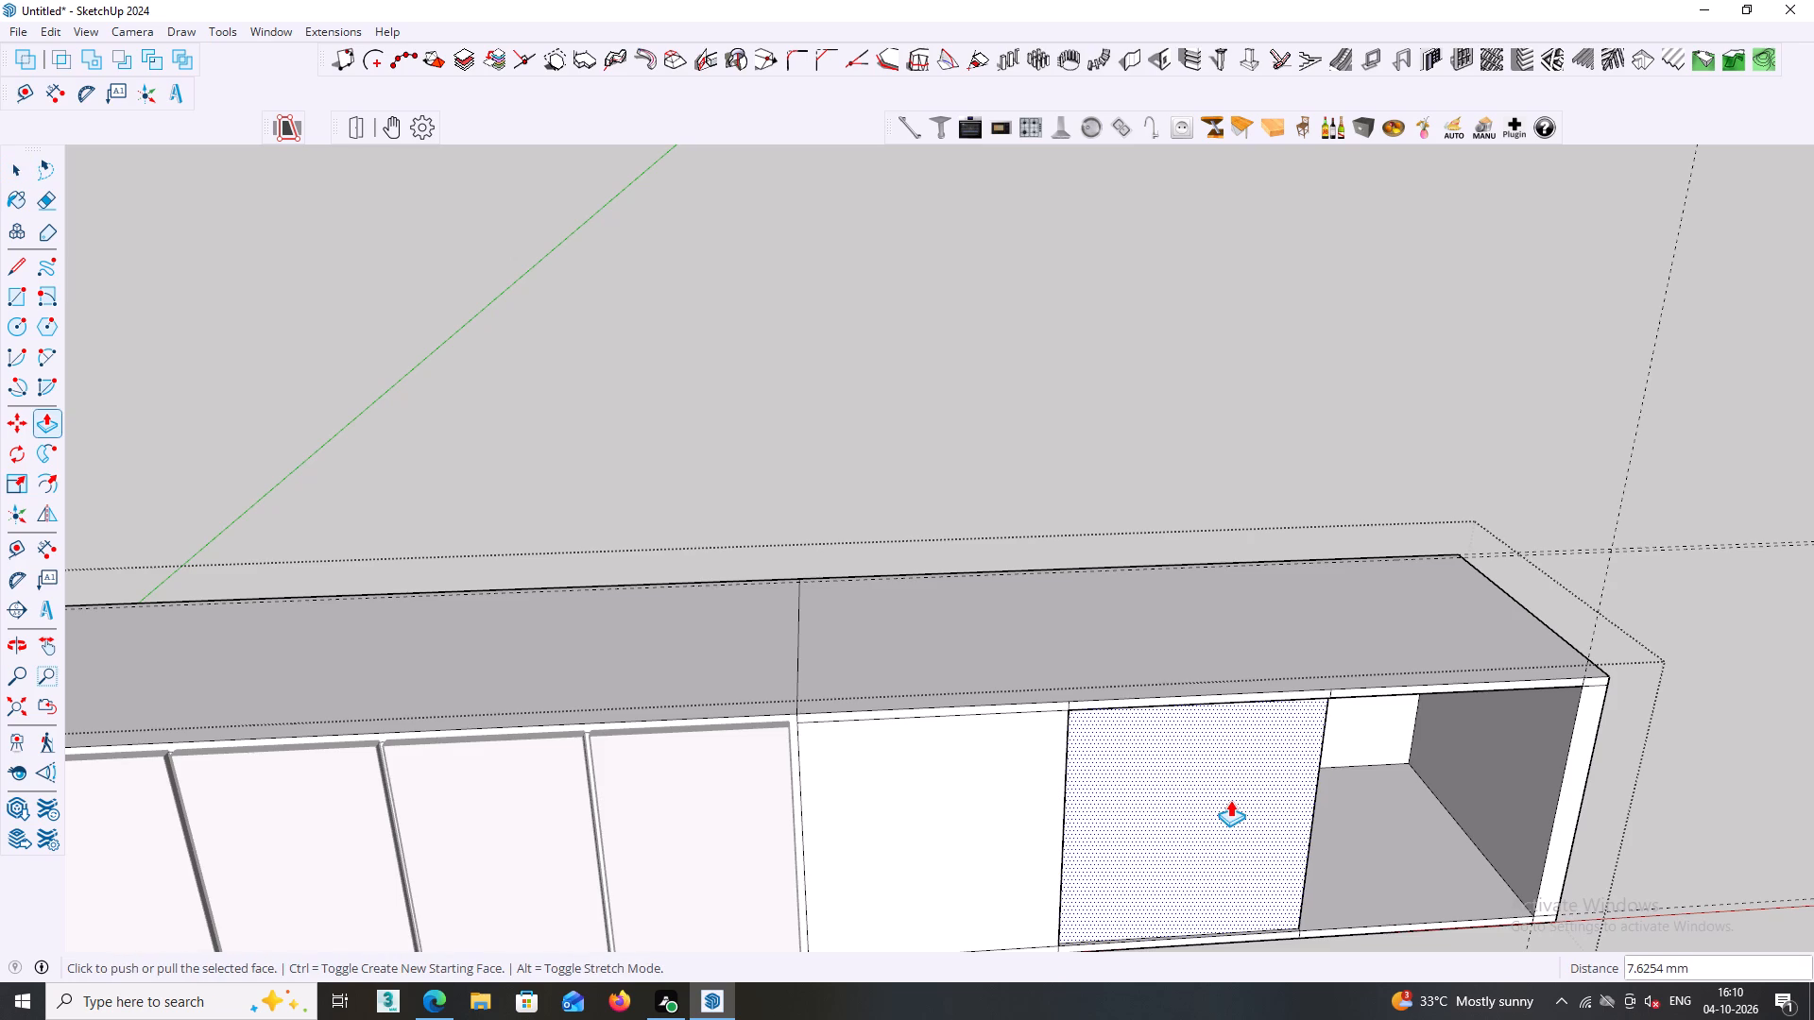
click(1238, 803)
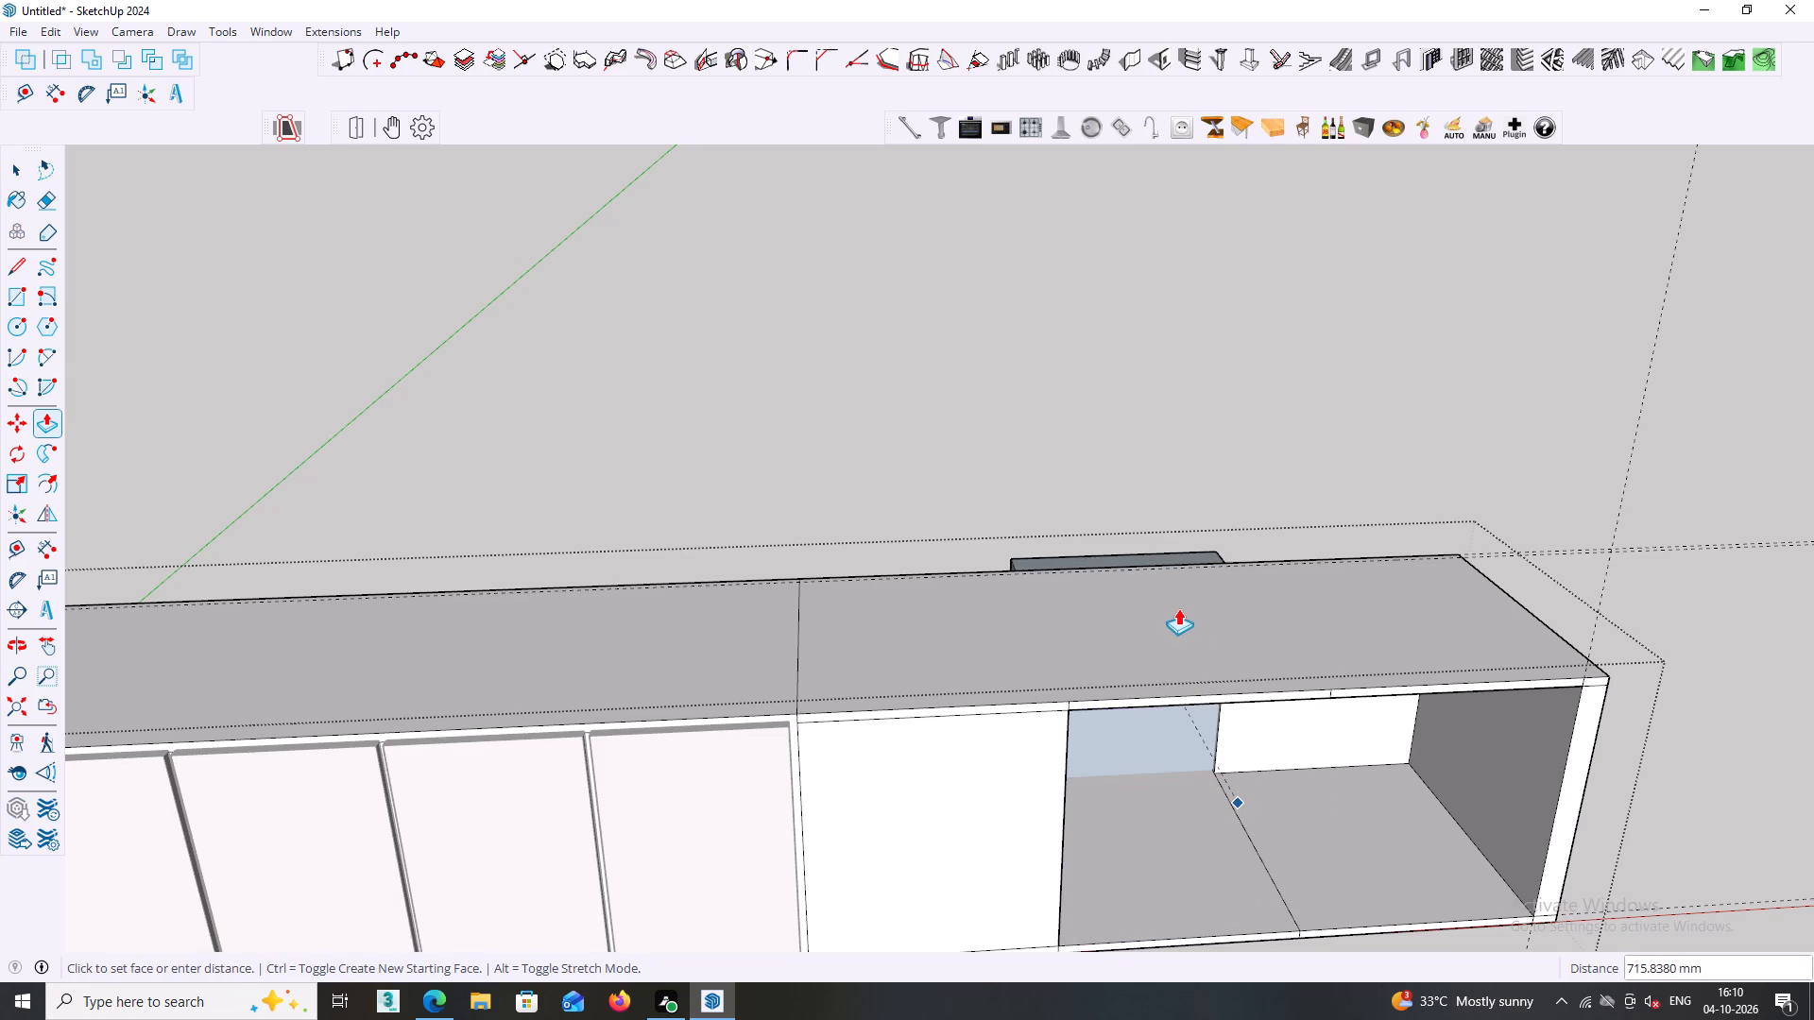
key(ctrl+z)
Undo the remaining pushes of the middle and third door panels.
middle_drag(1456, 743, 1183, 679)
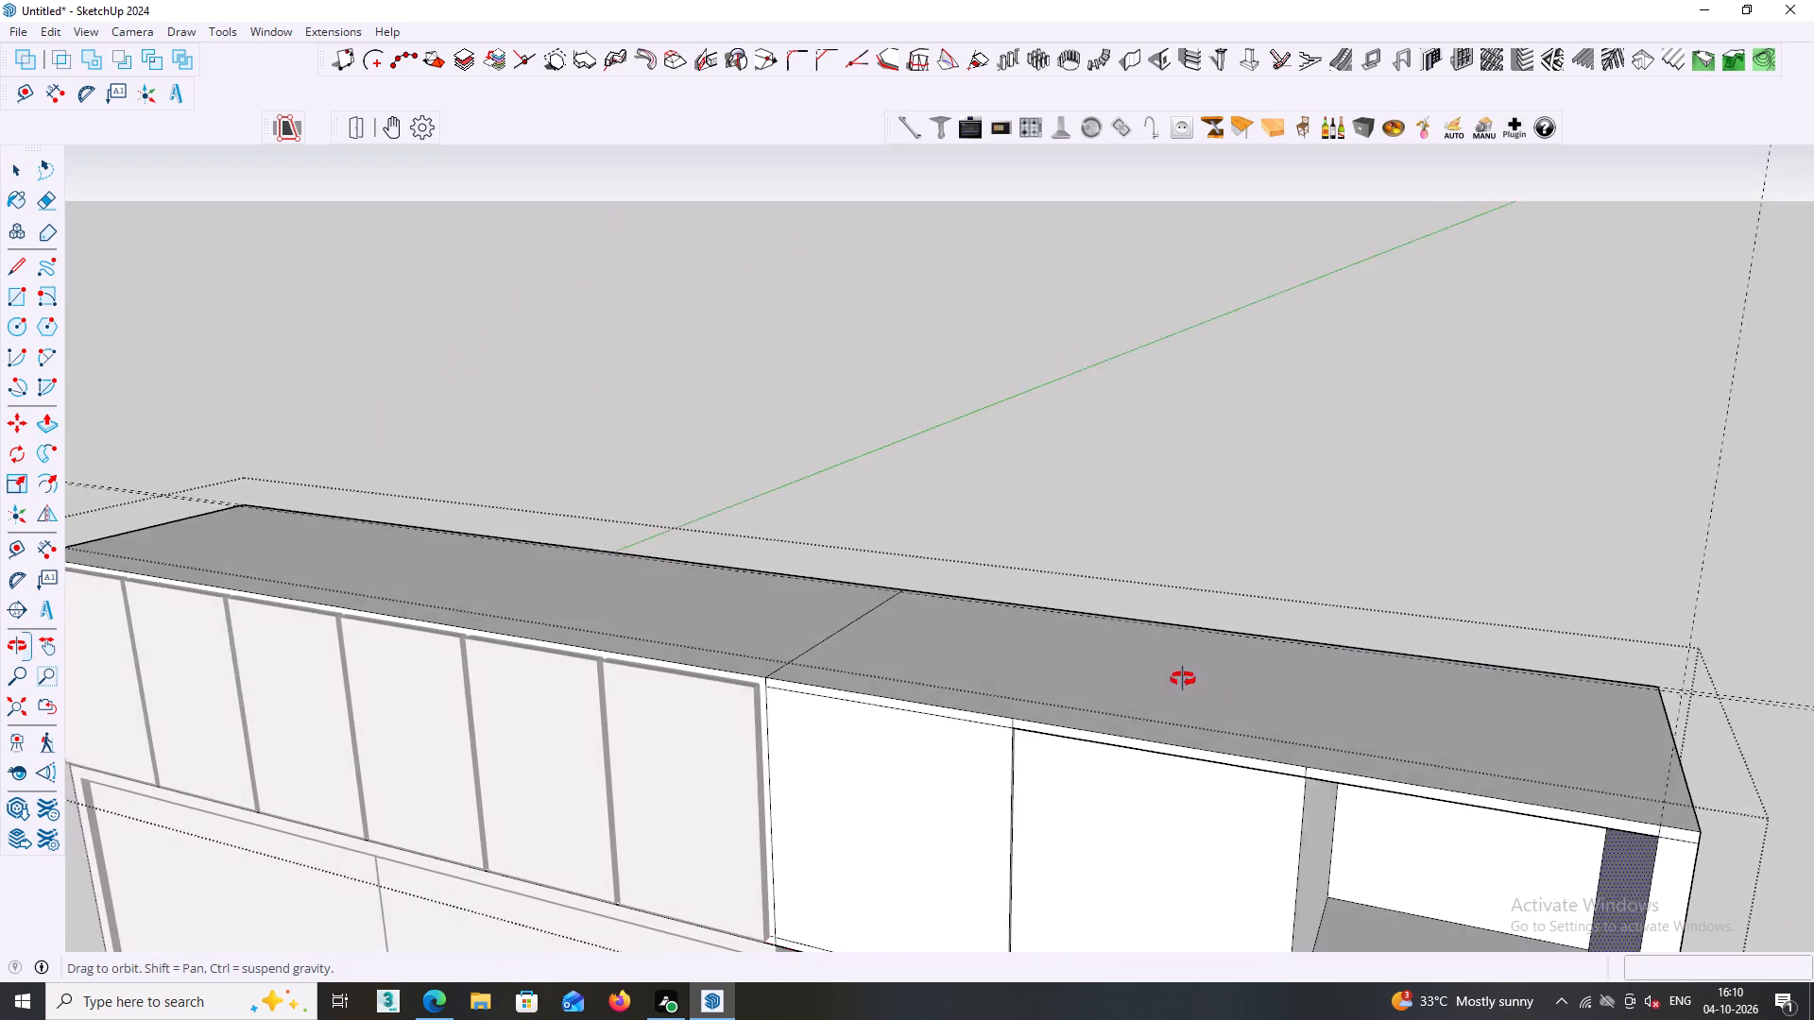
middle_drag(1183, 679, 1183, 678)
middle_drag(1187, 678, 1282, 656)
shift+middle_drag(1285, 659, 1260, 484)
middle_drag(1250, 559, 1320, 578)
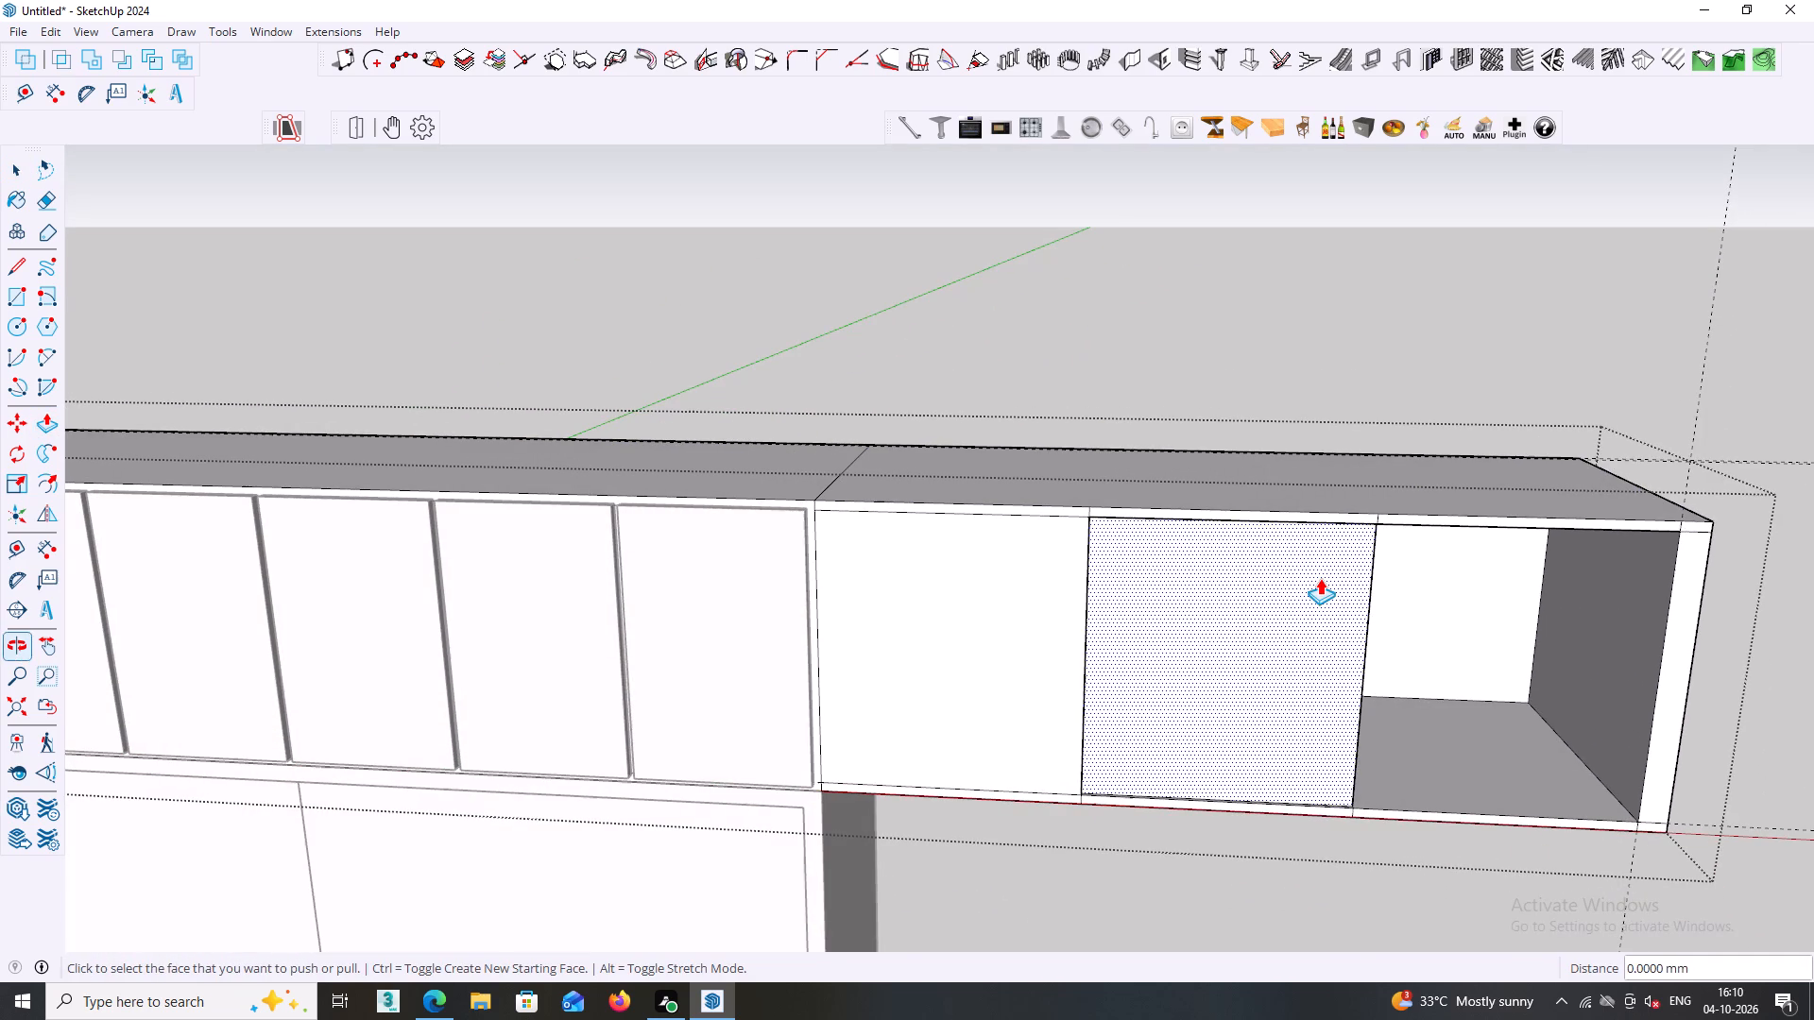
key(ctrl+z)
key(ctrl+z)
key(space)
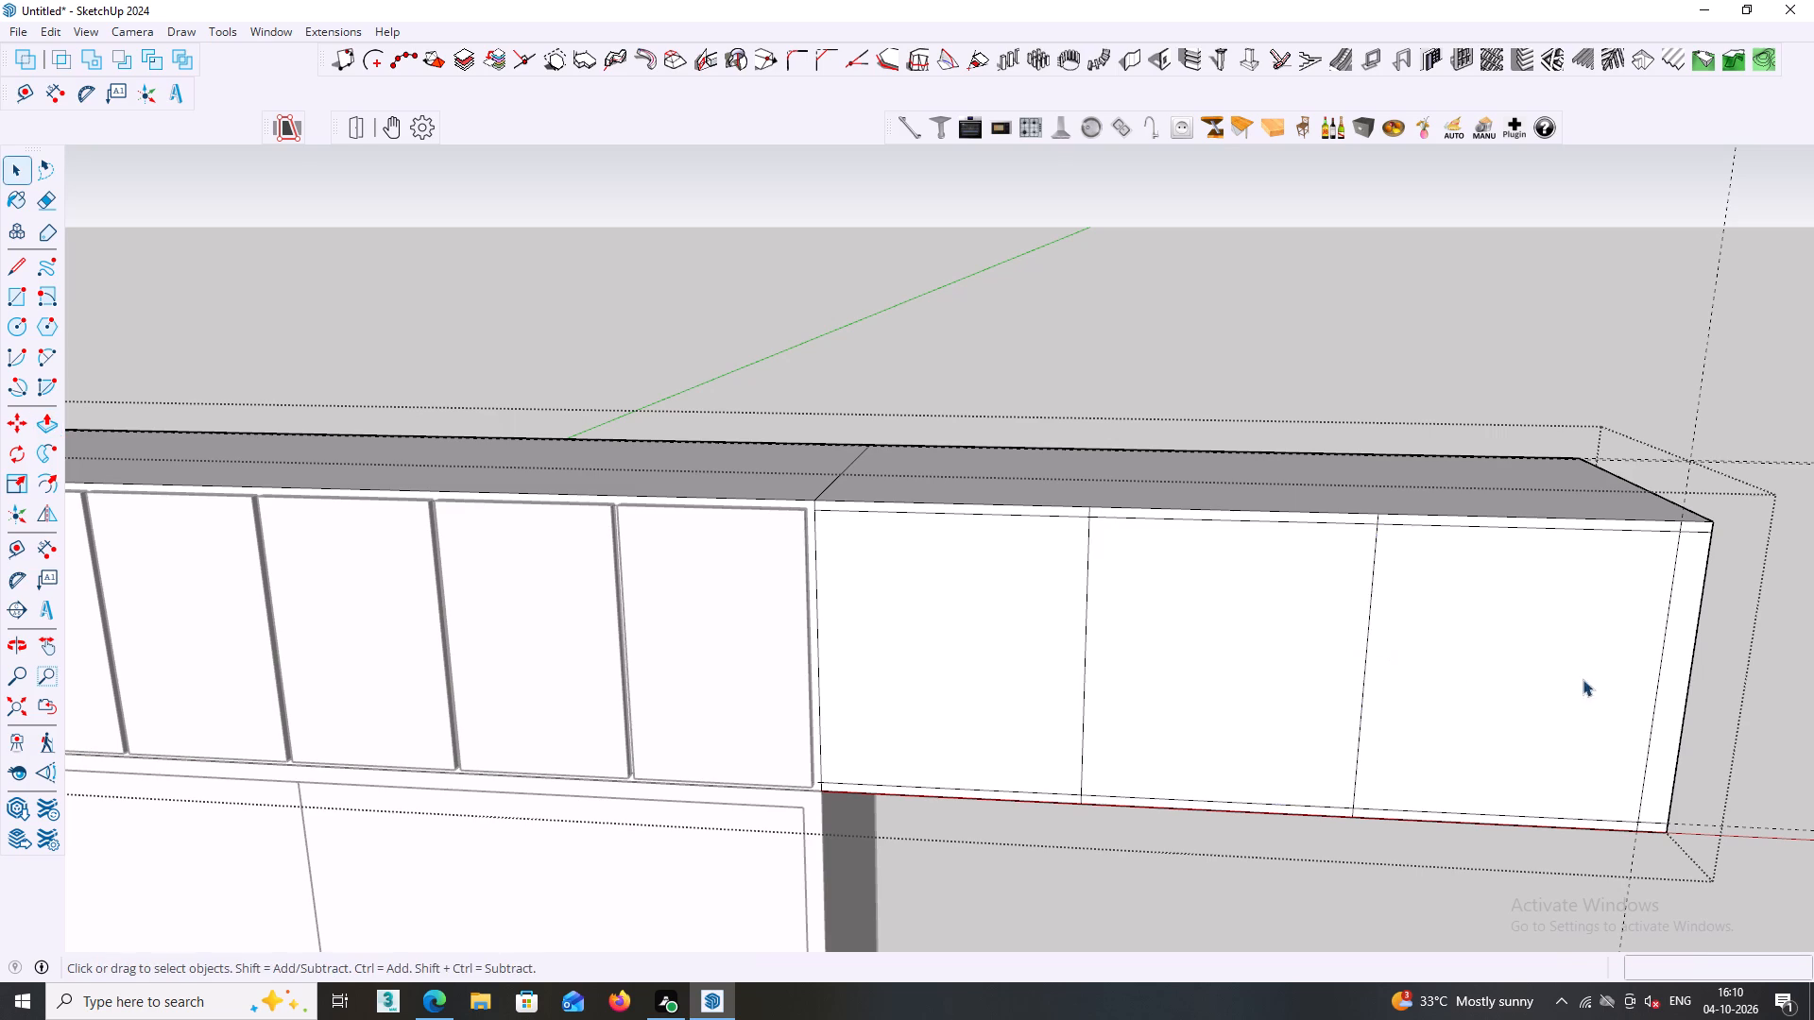
Delete the short vertical segment crossing the 18 mm top strip above the divider between the first and middle panels.
shift+middle_drag(1623, 654, 1253, 609)
click(1441, 639)
scroll(744, 572, up, 2)
middle_drag(743, 582, 795, 580)
middle_drag(797, 580, 1052, 598)
scroll(829, 591, up, 1)
scroll(985, 449, up, 1)
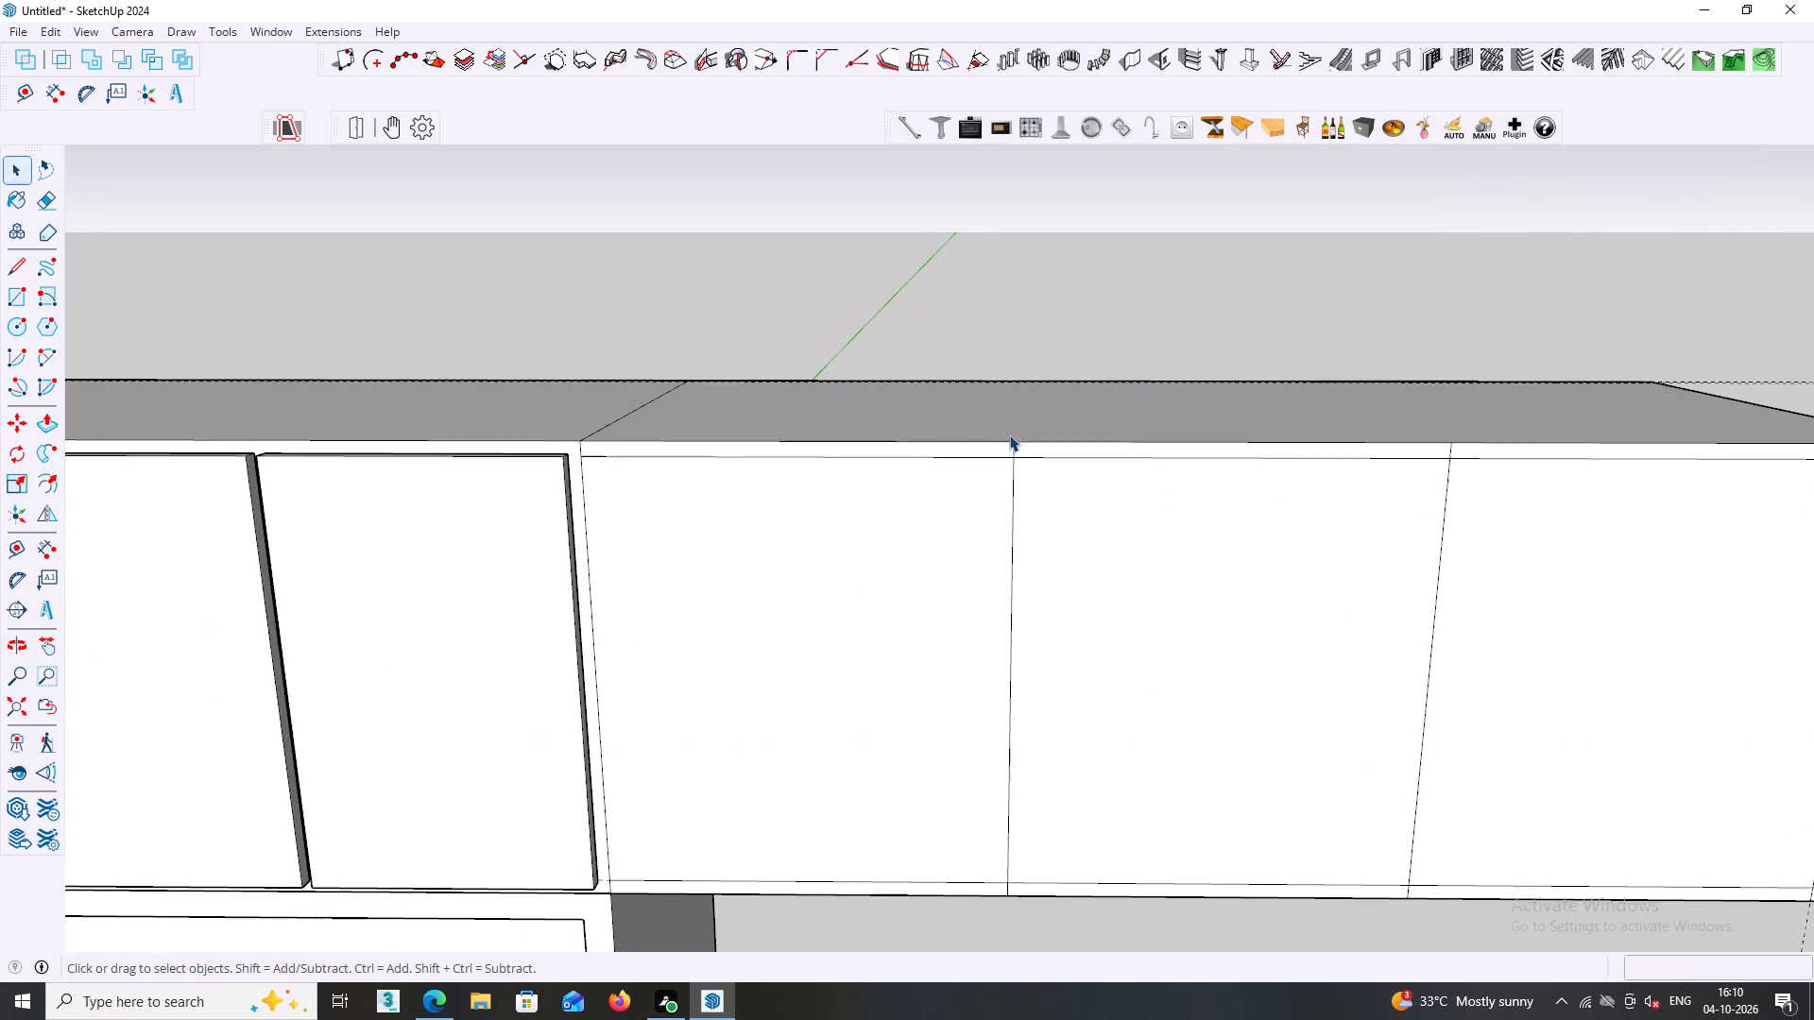
scroll(1009, 435, up, 3)
click(1013, 455)
click(1013, 455)
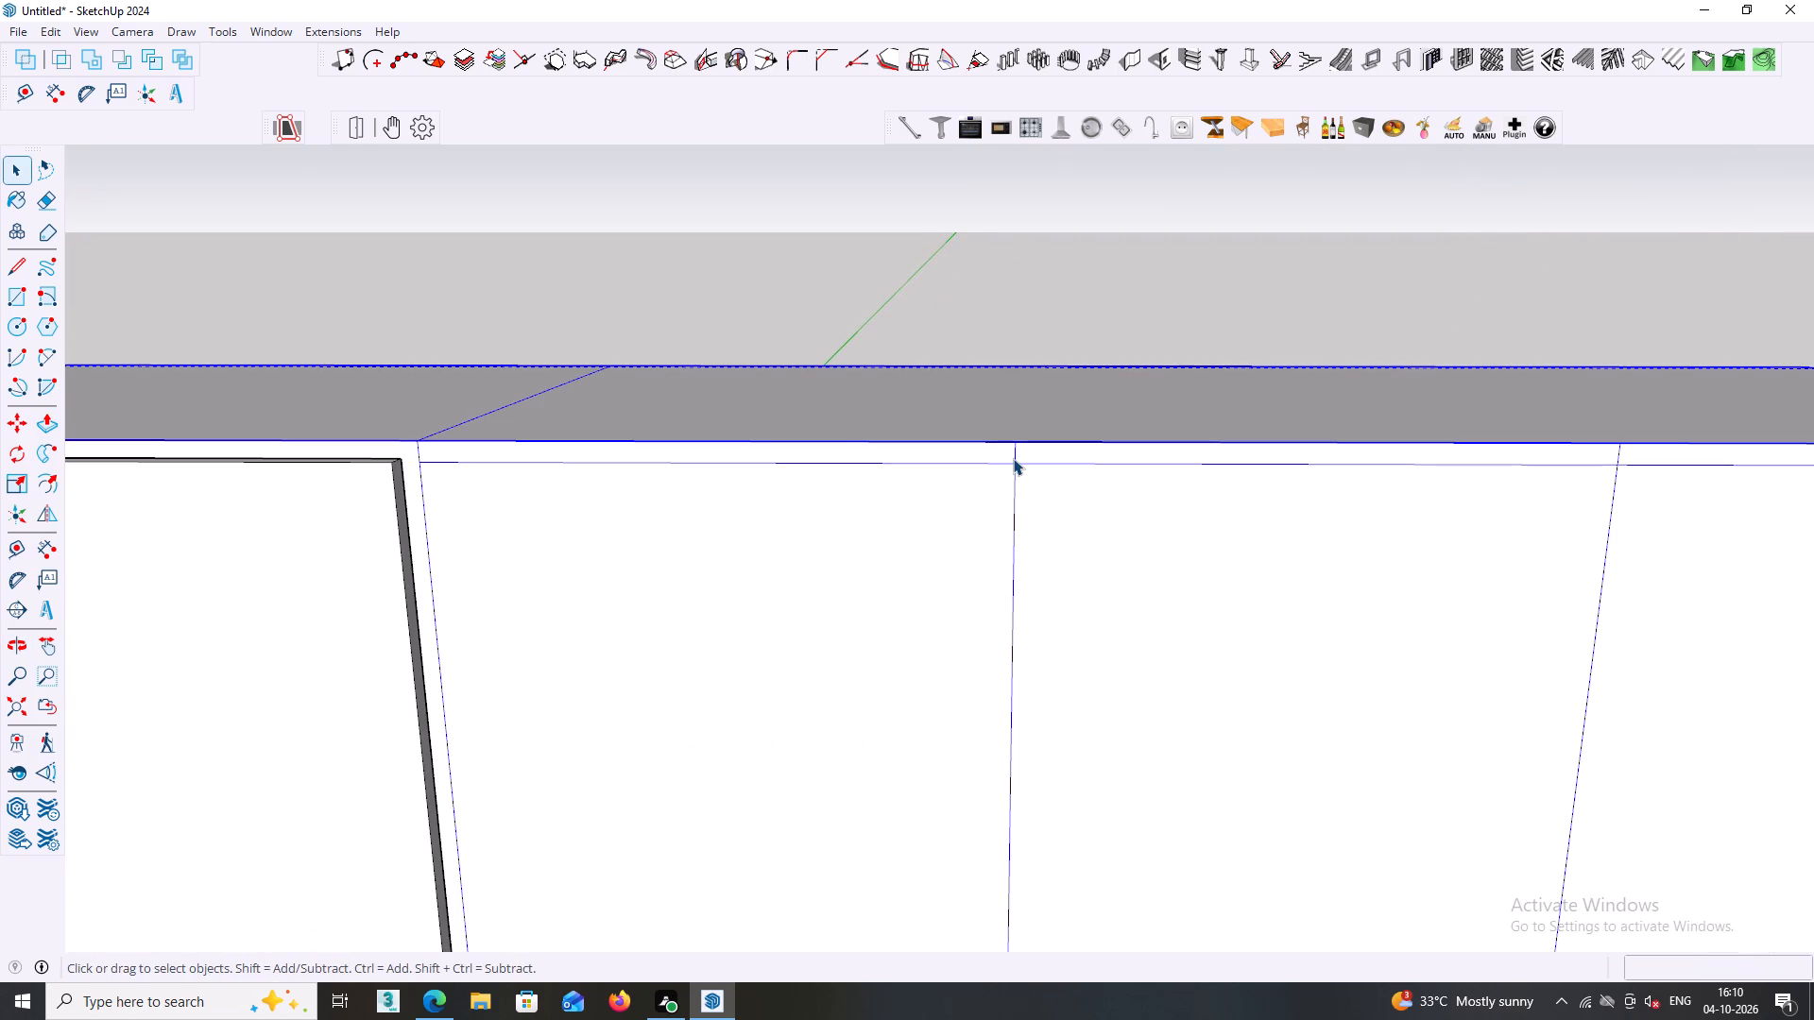
double_click(1013, 458)
click(1013, 458)
double_click(1013, 455)
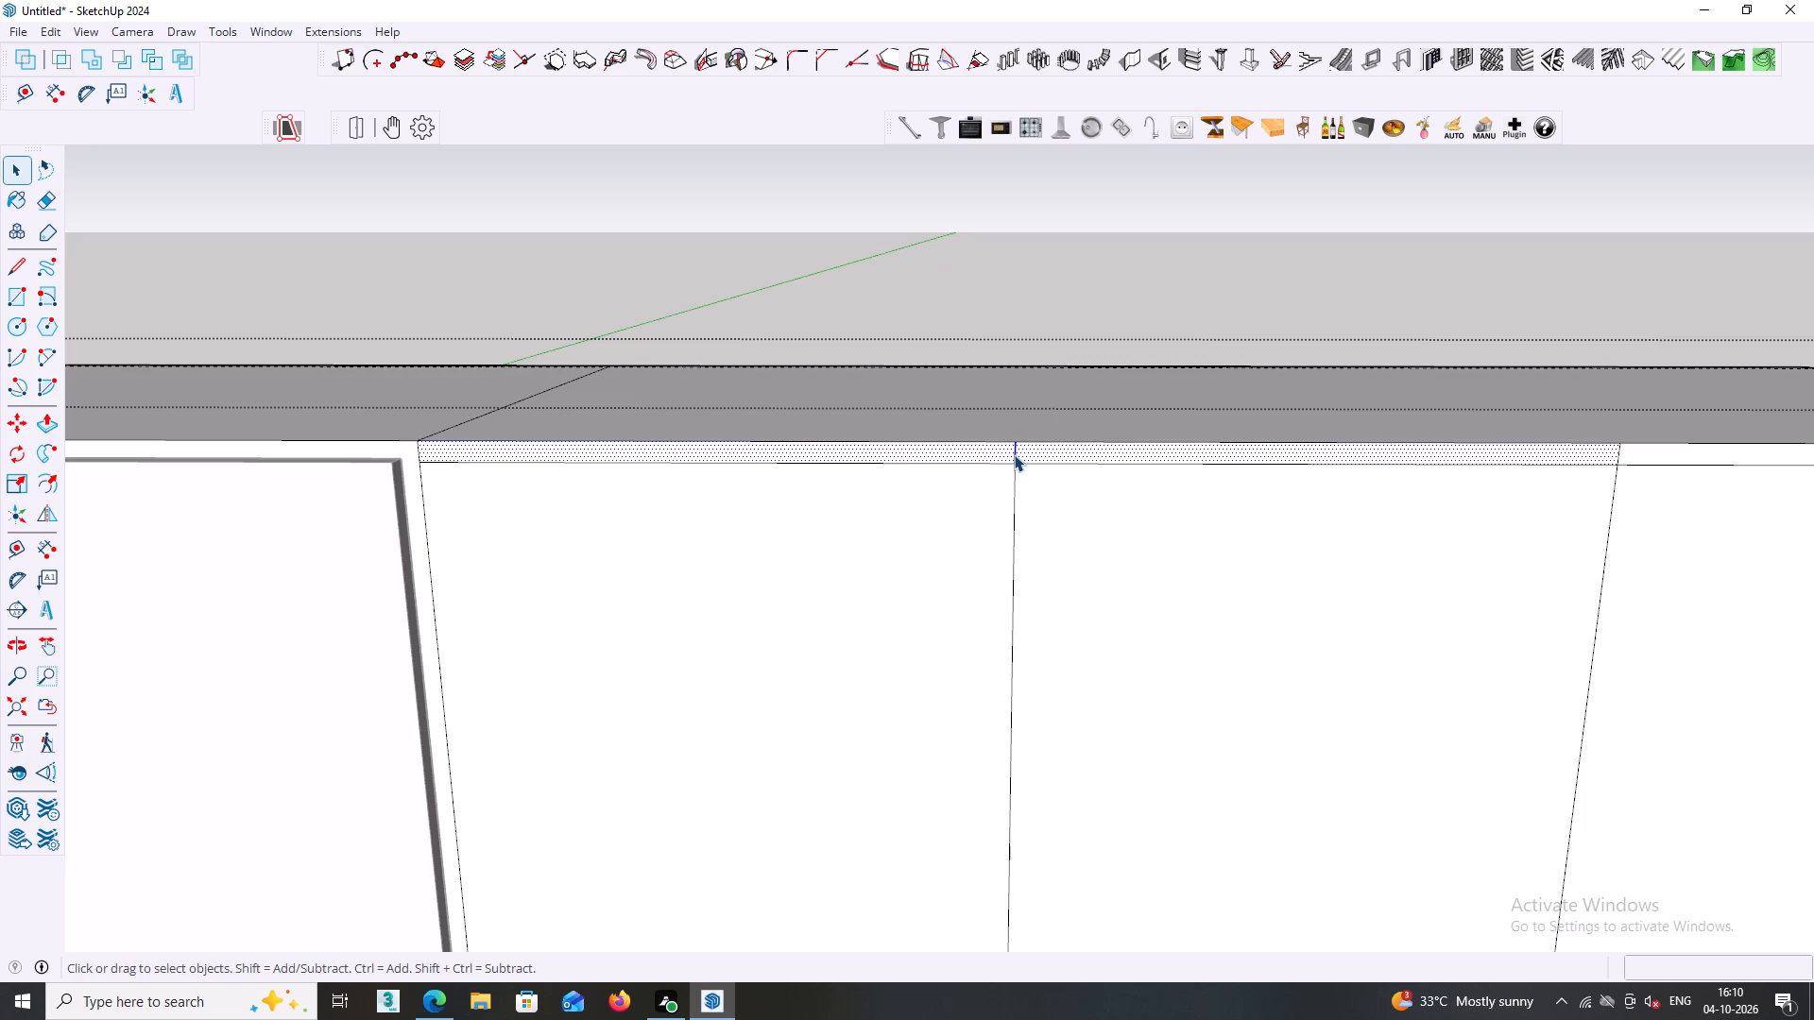
click(1014, 458)
key(Delete)
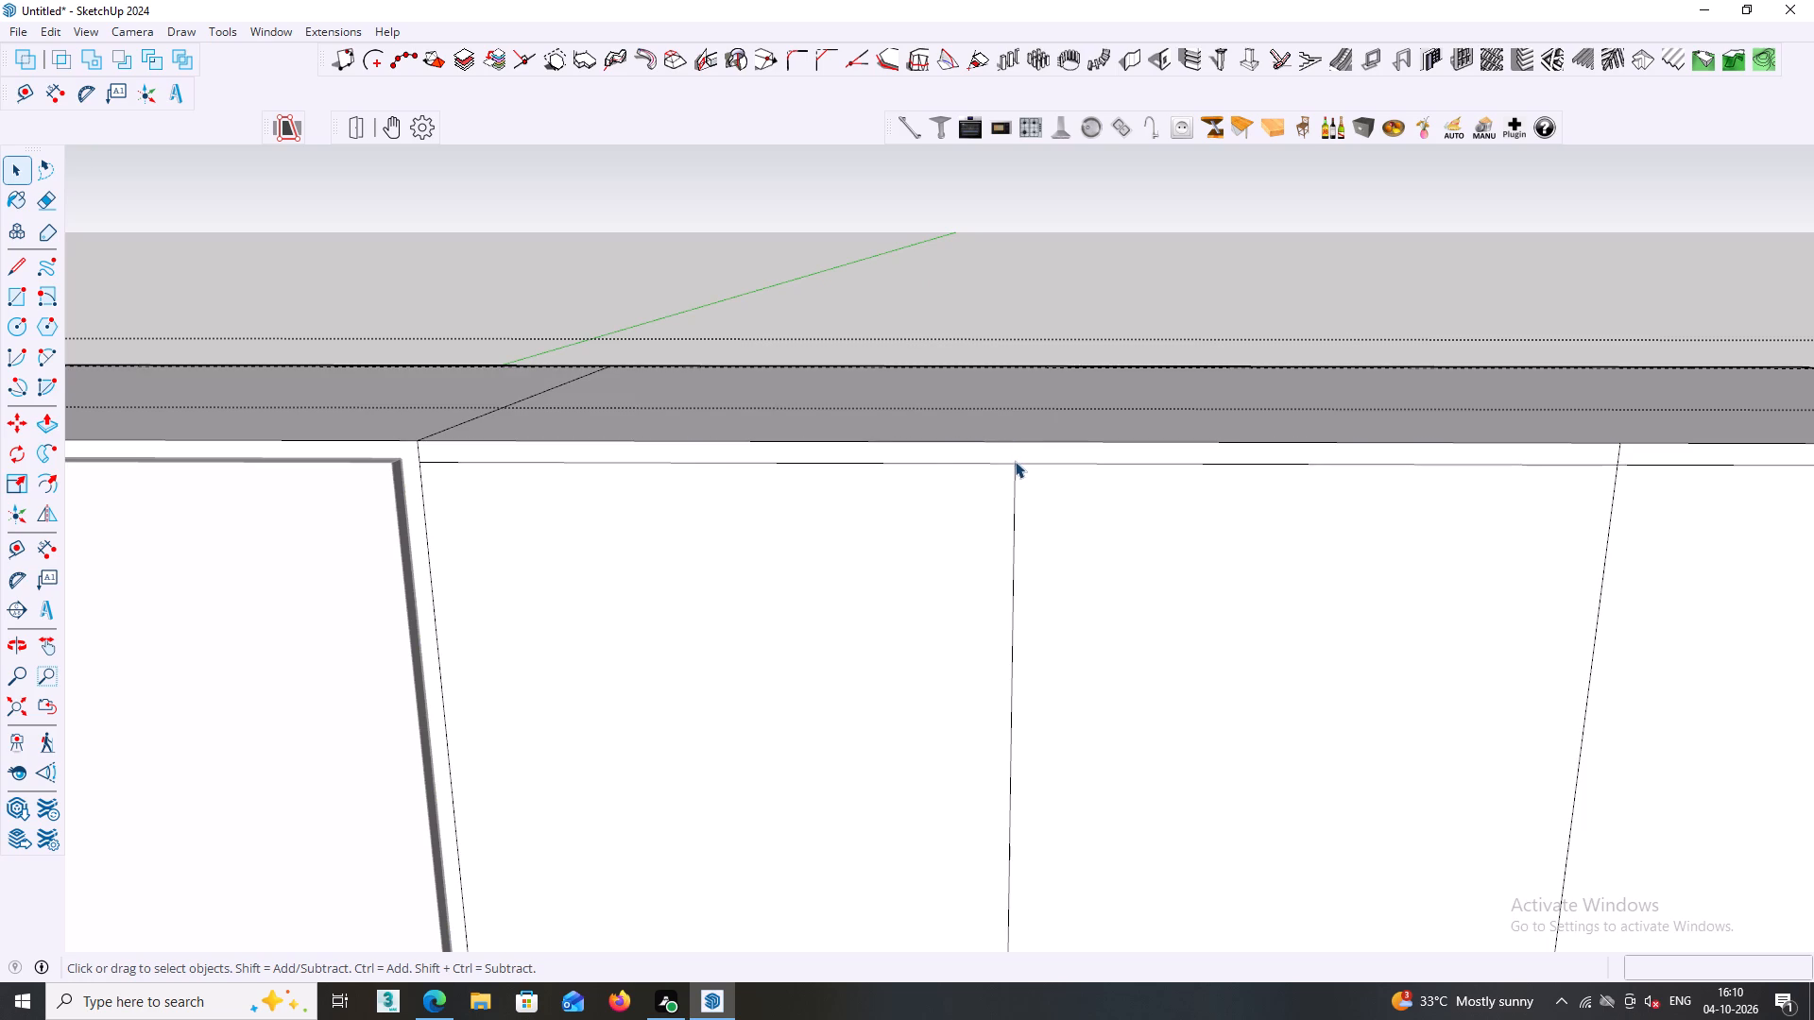
Erase the short vertical segments crossing the top strip above the middle-third panel divider and above the end strip's line.
scroll(1023, 467, down, 3)
key(e)
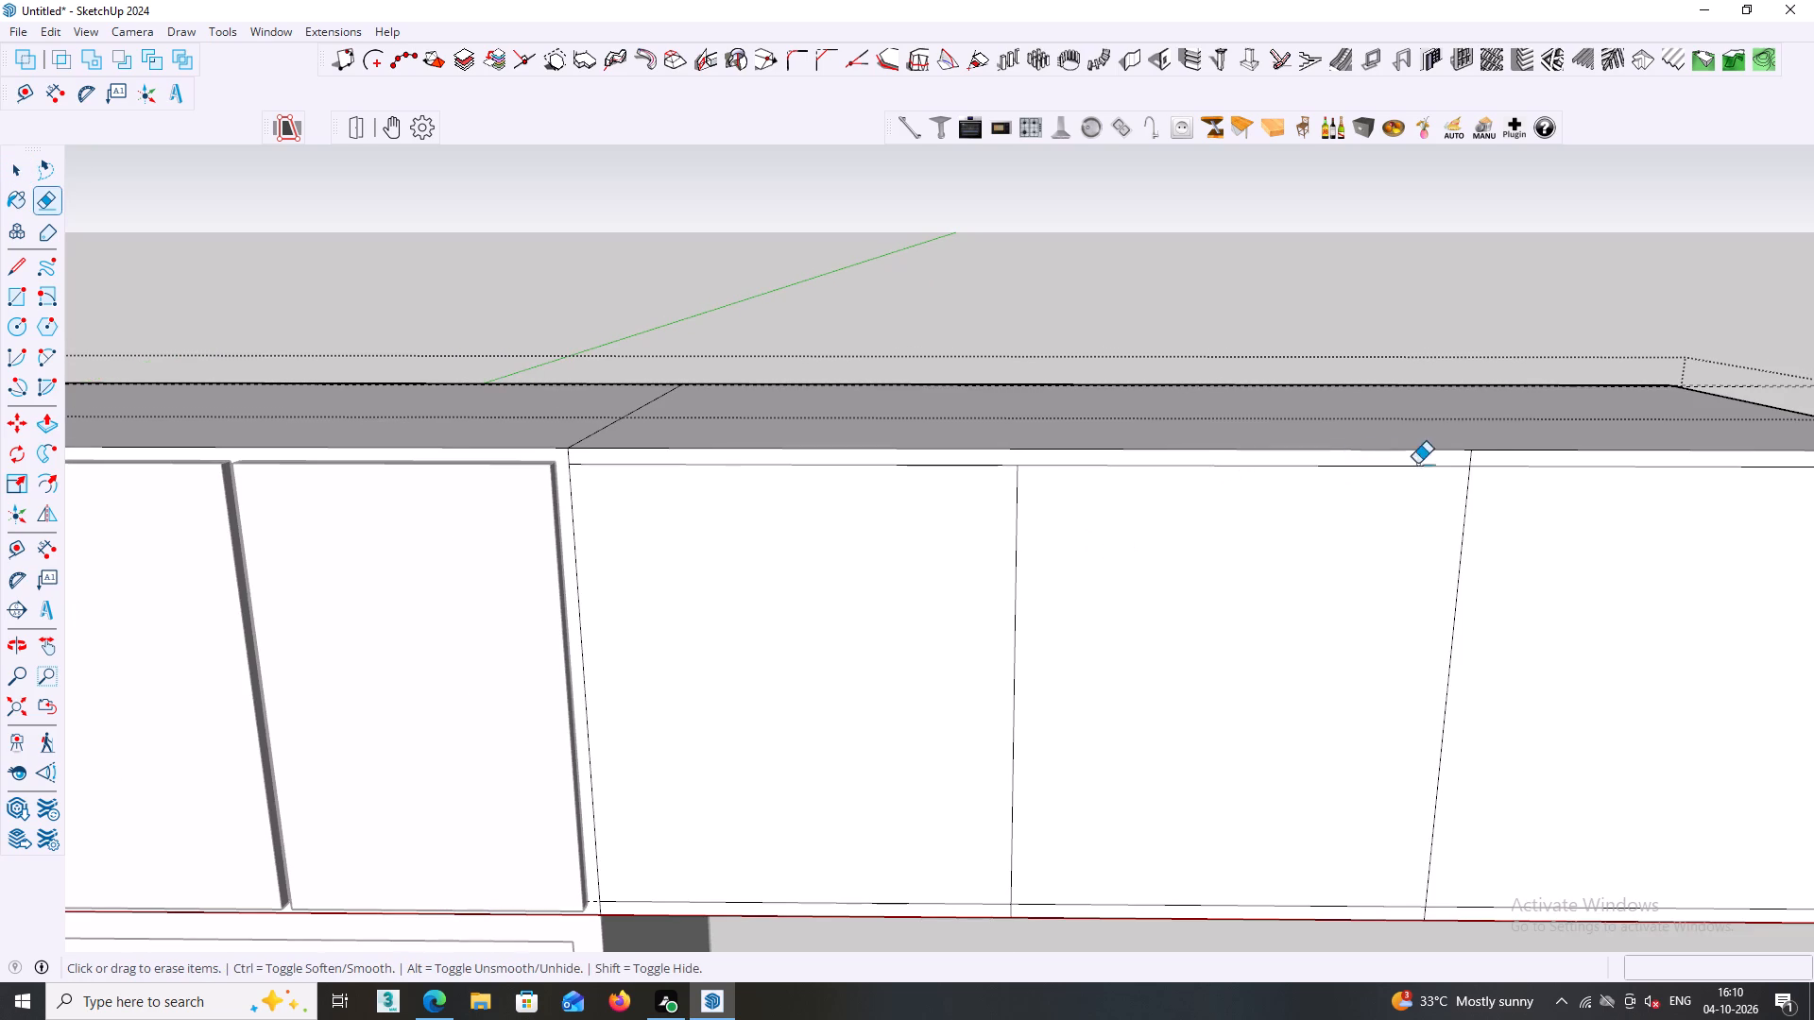
click(1470, 461)
scroll(1466, 453, down, 4)
shift+middle_drag(1481, 468, 1071, 566)
scroll(1327, 555, up, 4)
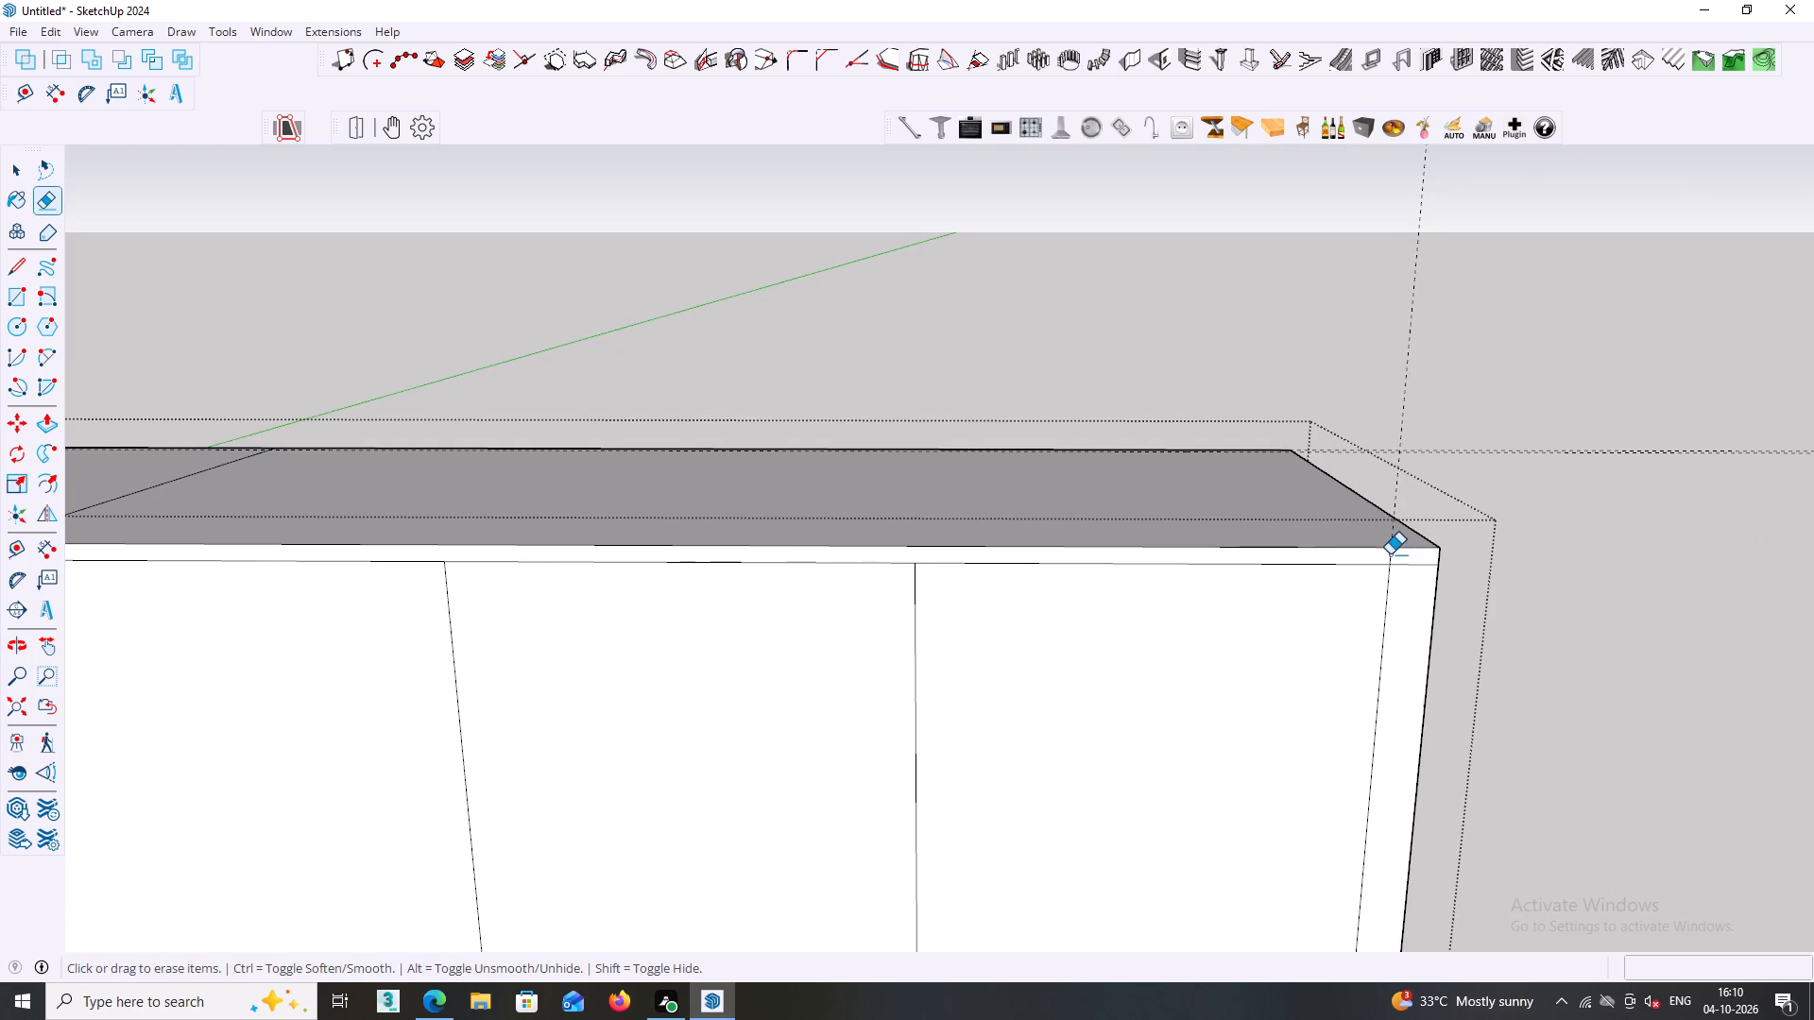
click(1393, 558)
Copy the divider line between the first and middle panels 9 mm along the red axis toward the middle panel.
scroll(1396, 561, down, 4)
middle_drag(1395, 563, 1395, 573)
middle_drag(1410, 606, 1410, 533)
middle_drag(1345, 597, 1463, 580)
scroll(1438, 613, down, 3)
middle_drag(1446, 662, 1383, 641)
middle_drag(1301, 656, 1474, 636)
middle_drag(1381, 639, 1517, 625)
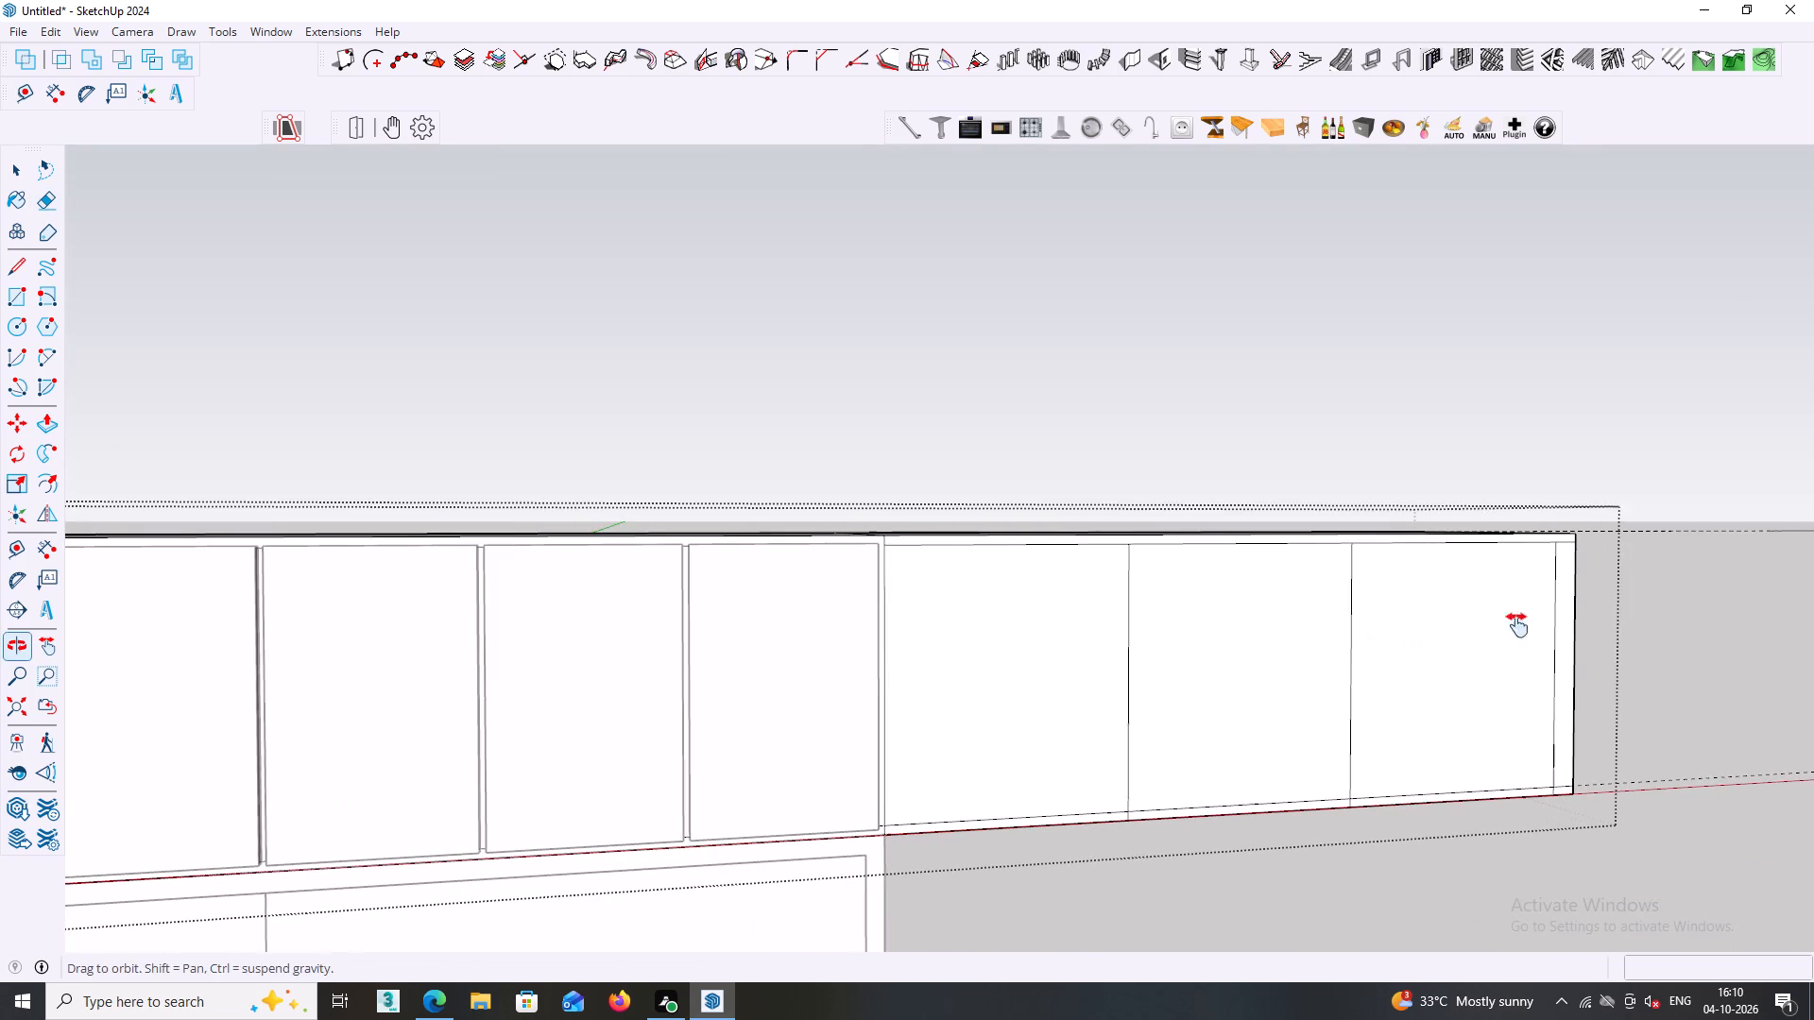
middle_drag(1517, 625, 1518, 625)
key(space)
click(1138, 706)
middle_drag(1141, 701, 1109, 720)
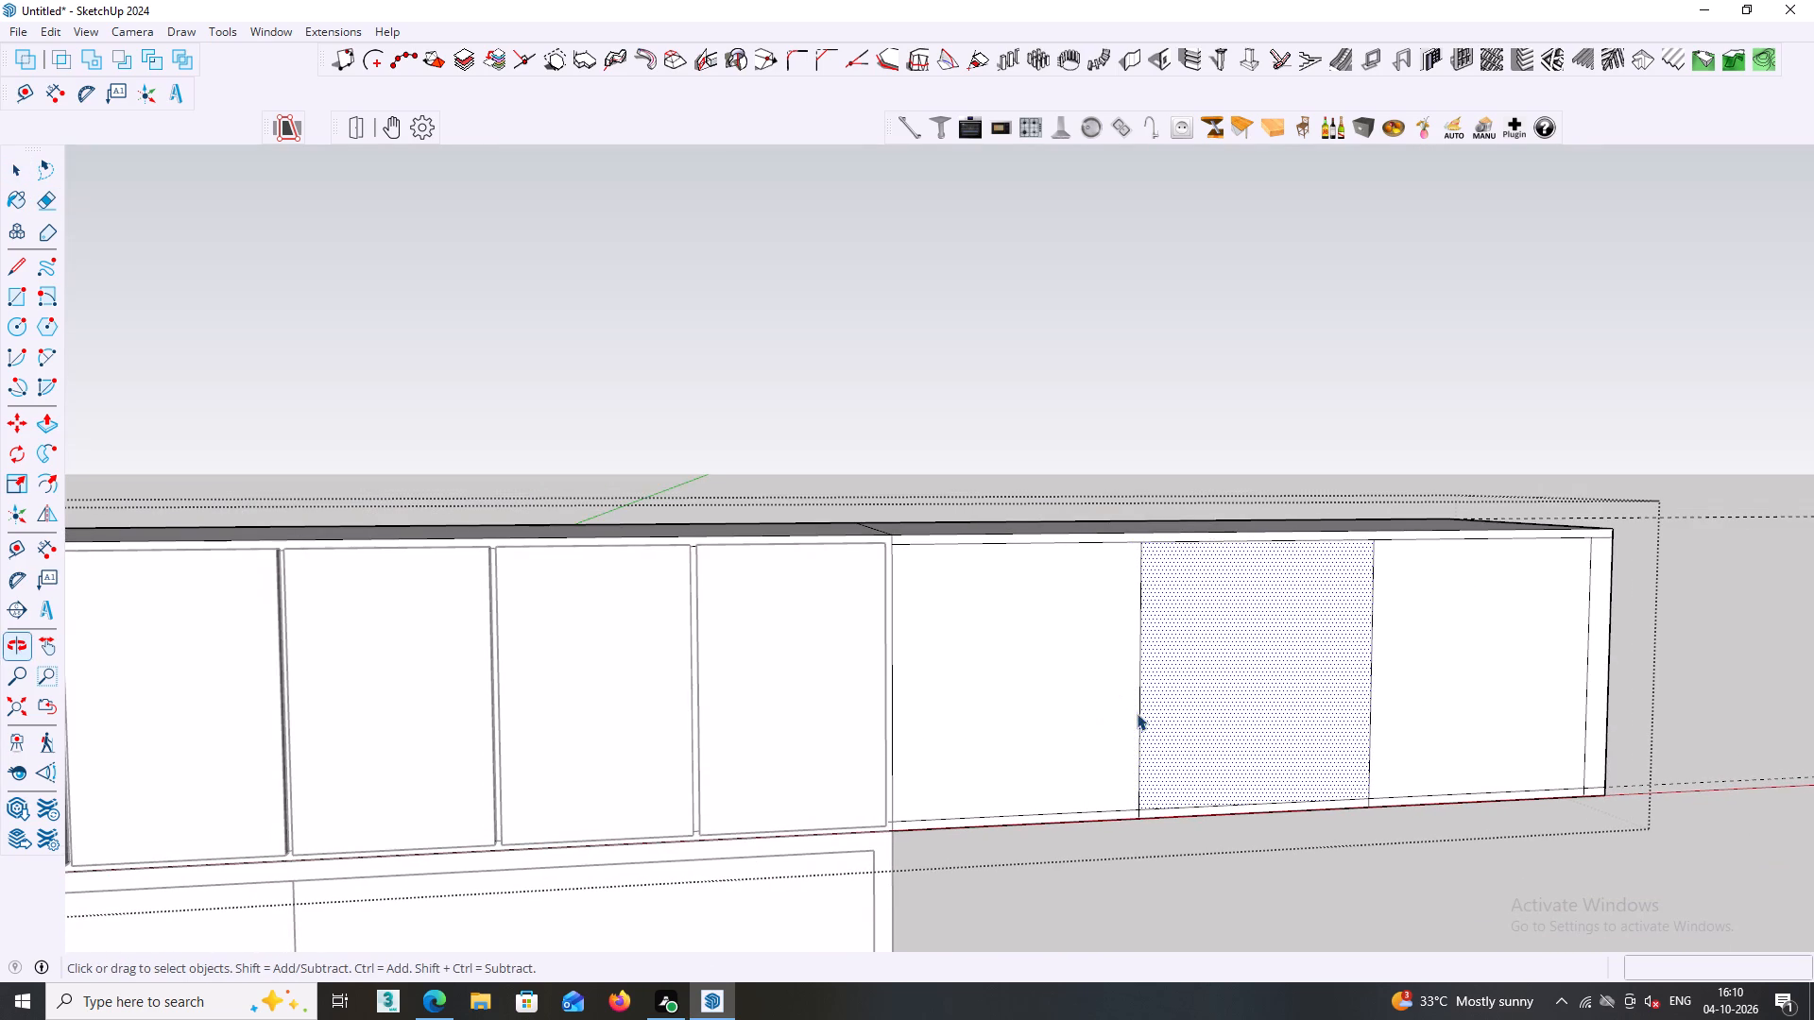
click(1137, 714)
click(1138, 715)
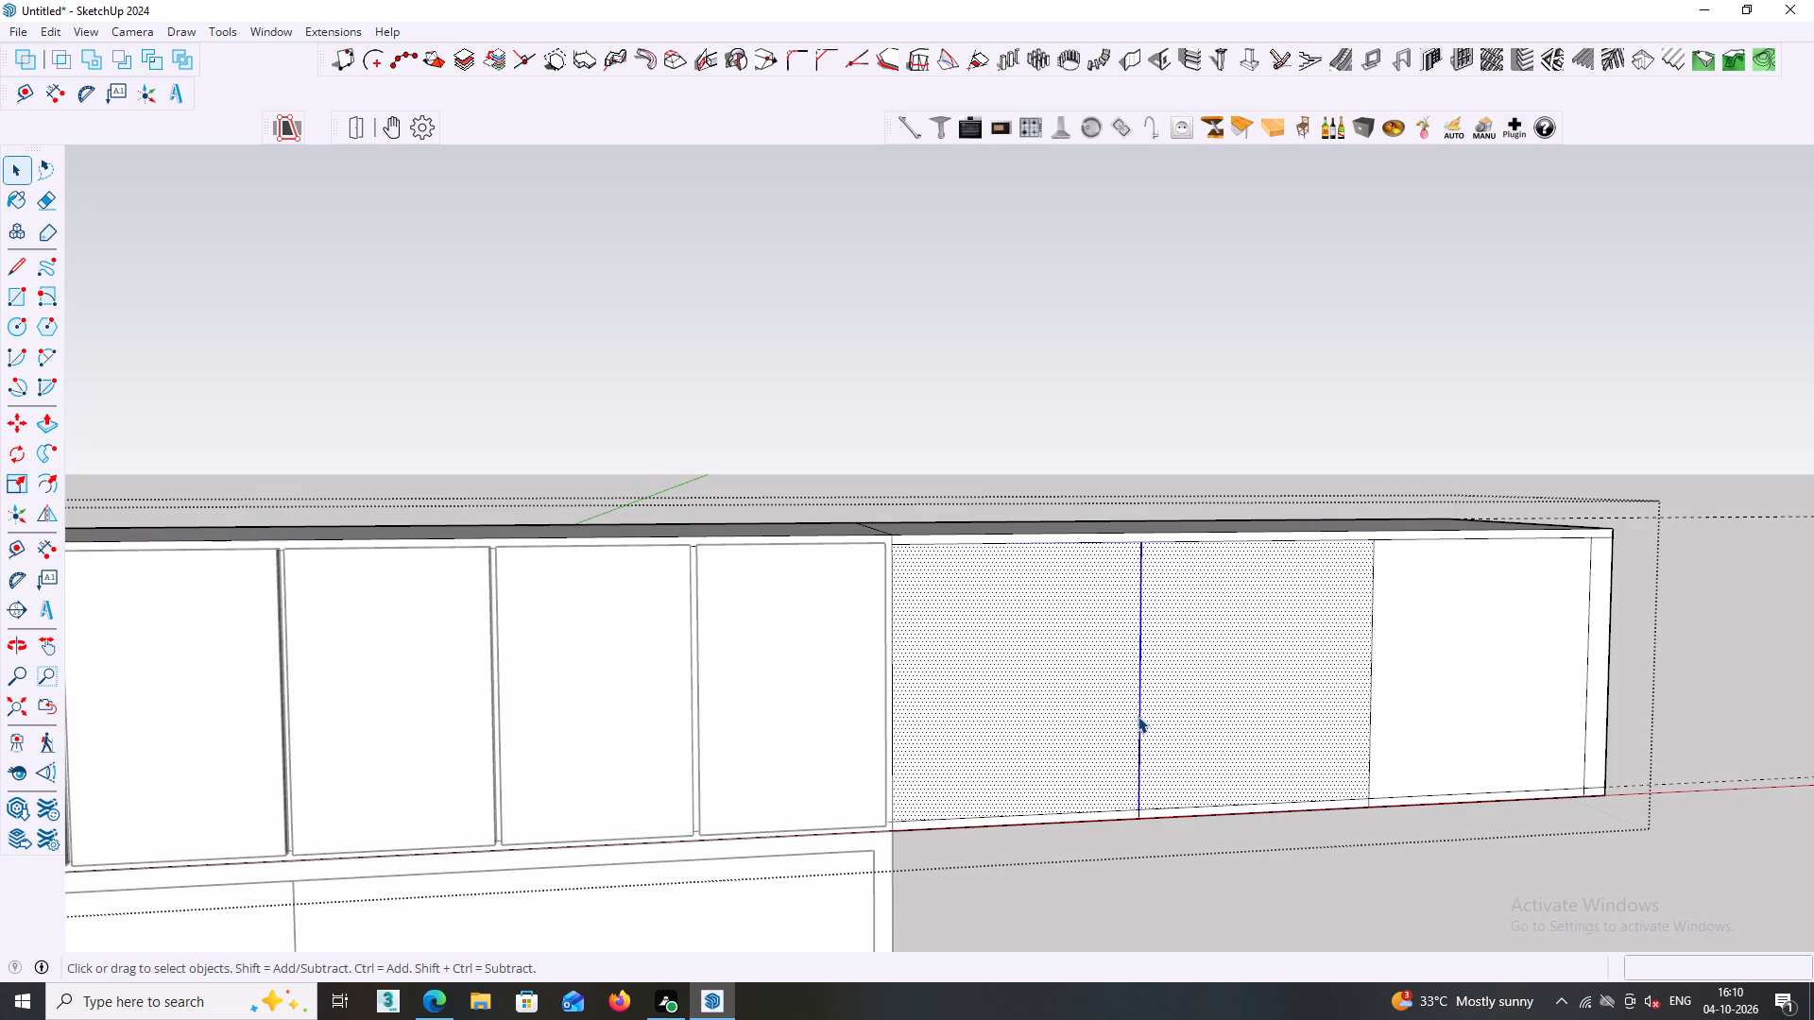
click(1388, 440)
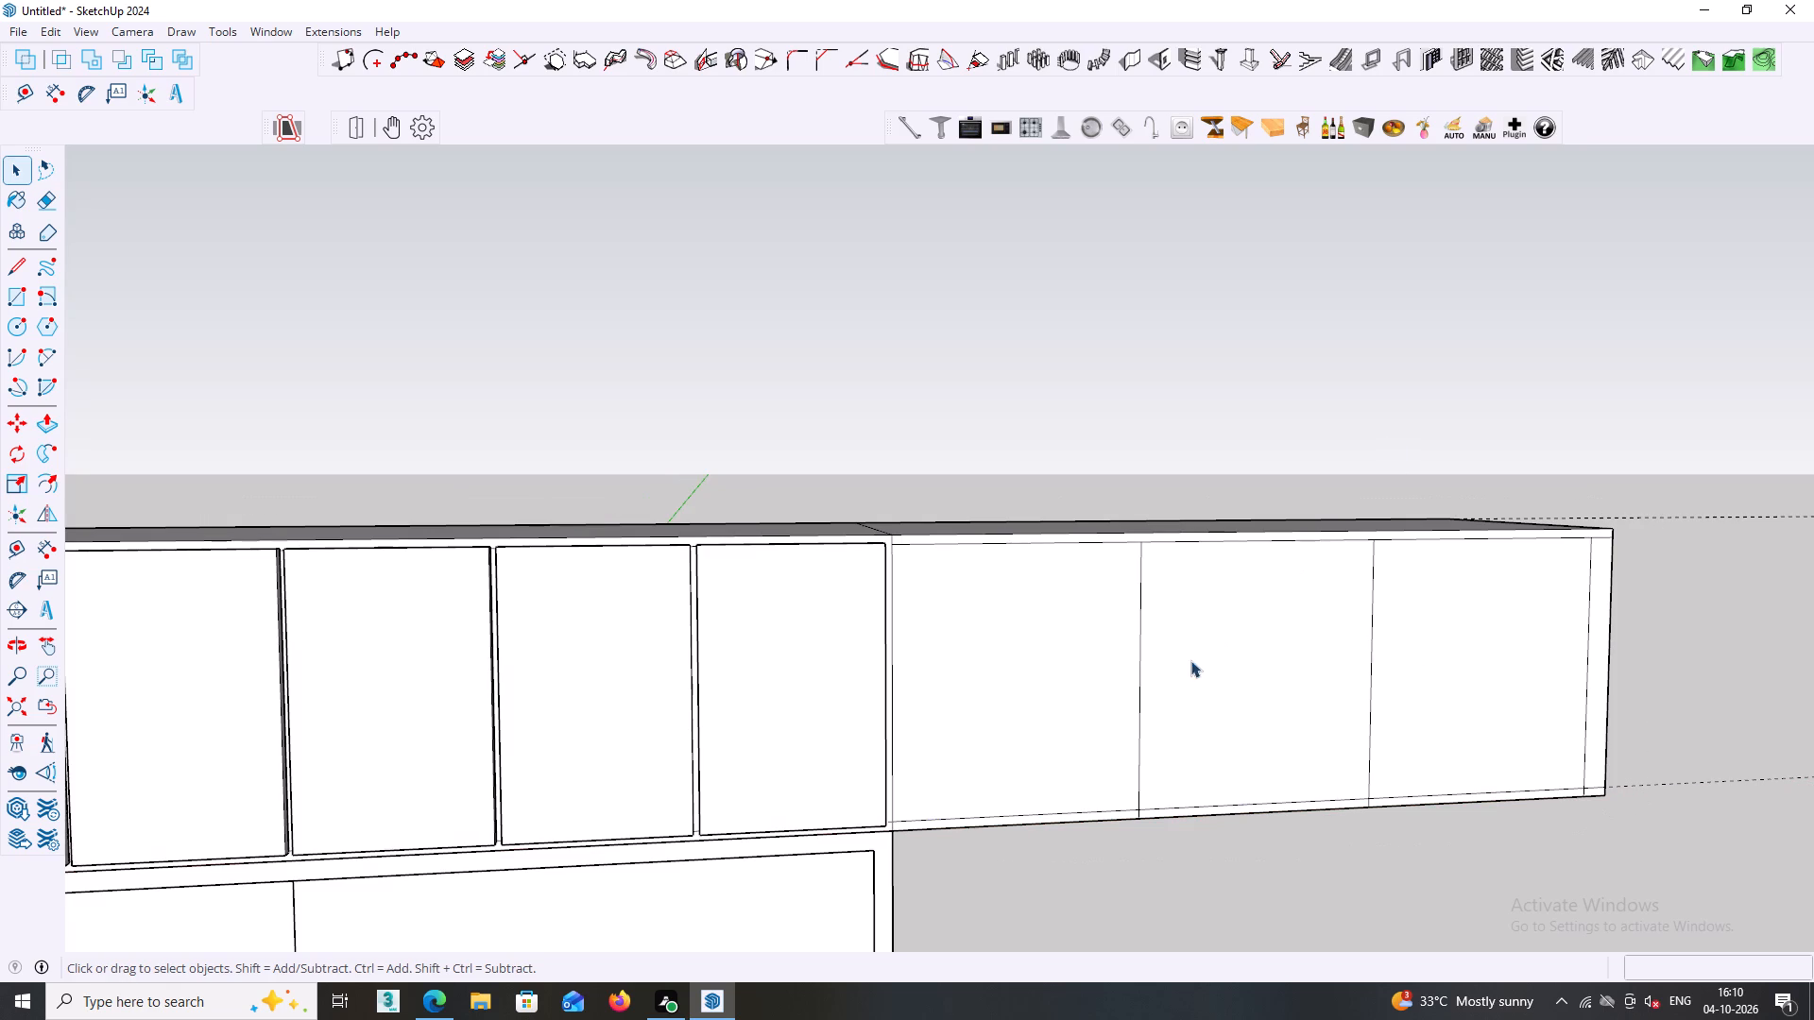
click(1139, 715)
double_click(1139, 717)
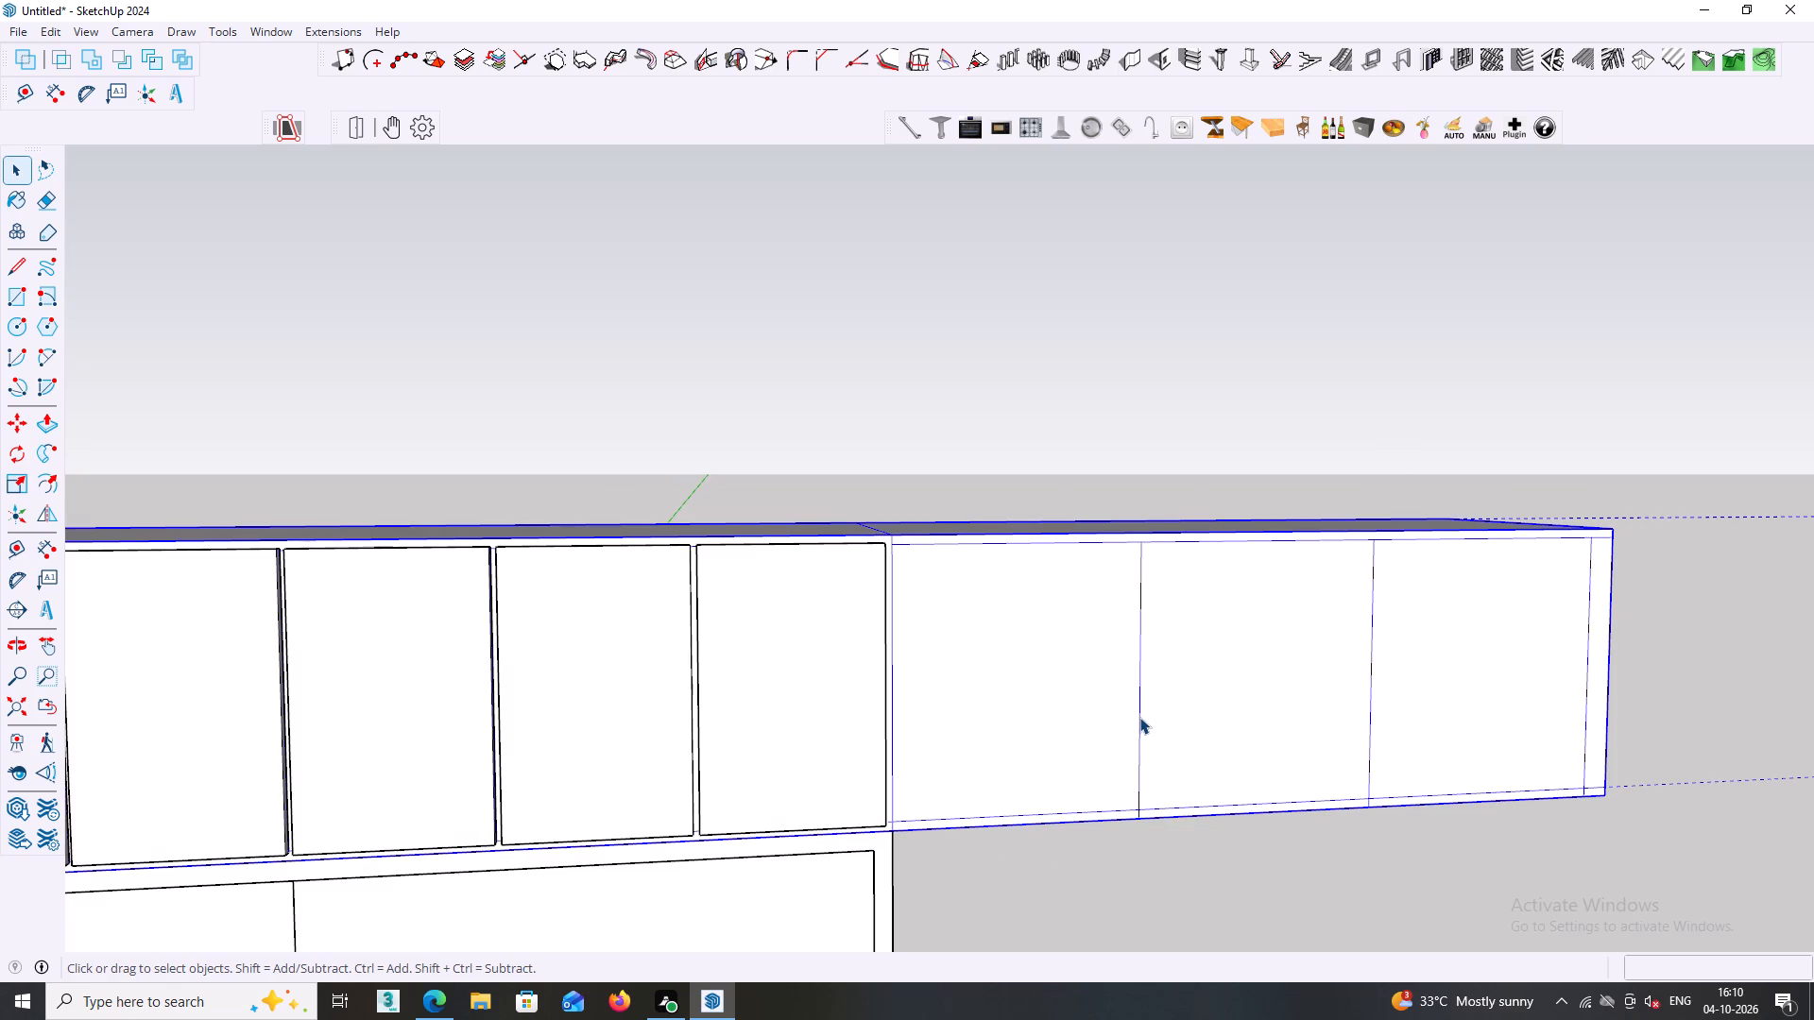
click(1141, 725)
click(1152, 725)
click(1121, 725)
triple_click(1141, 722)
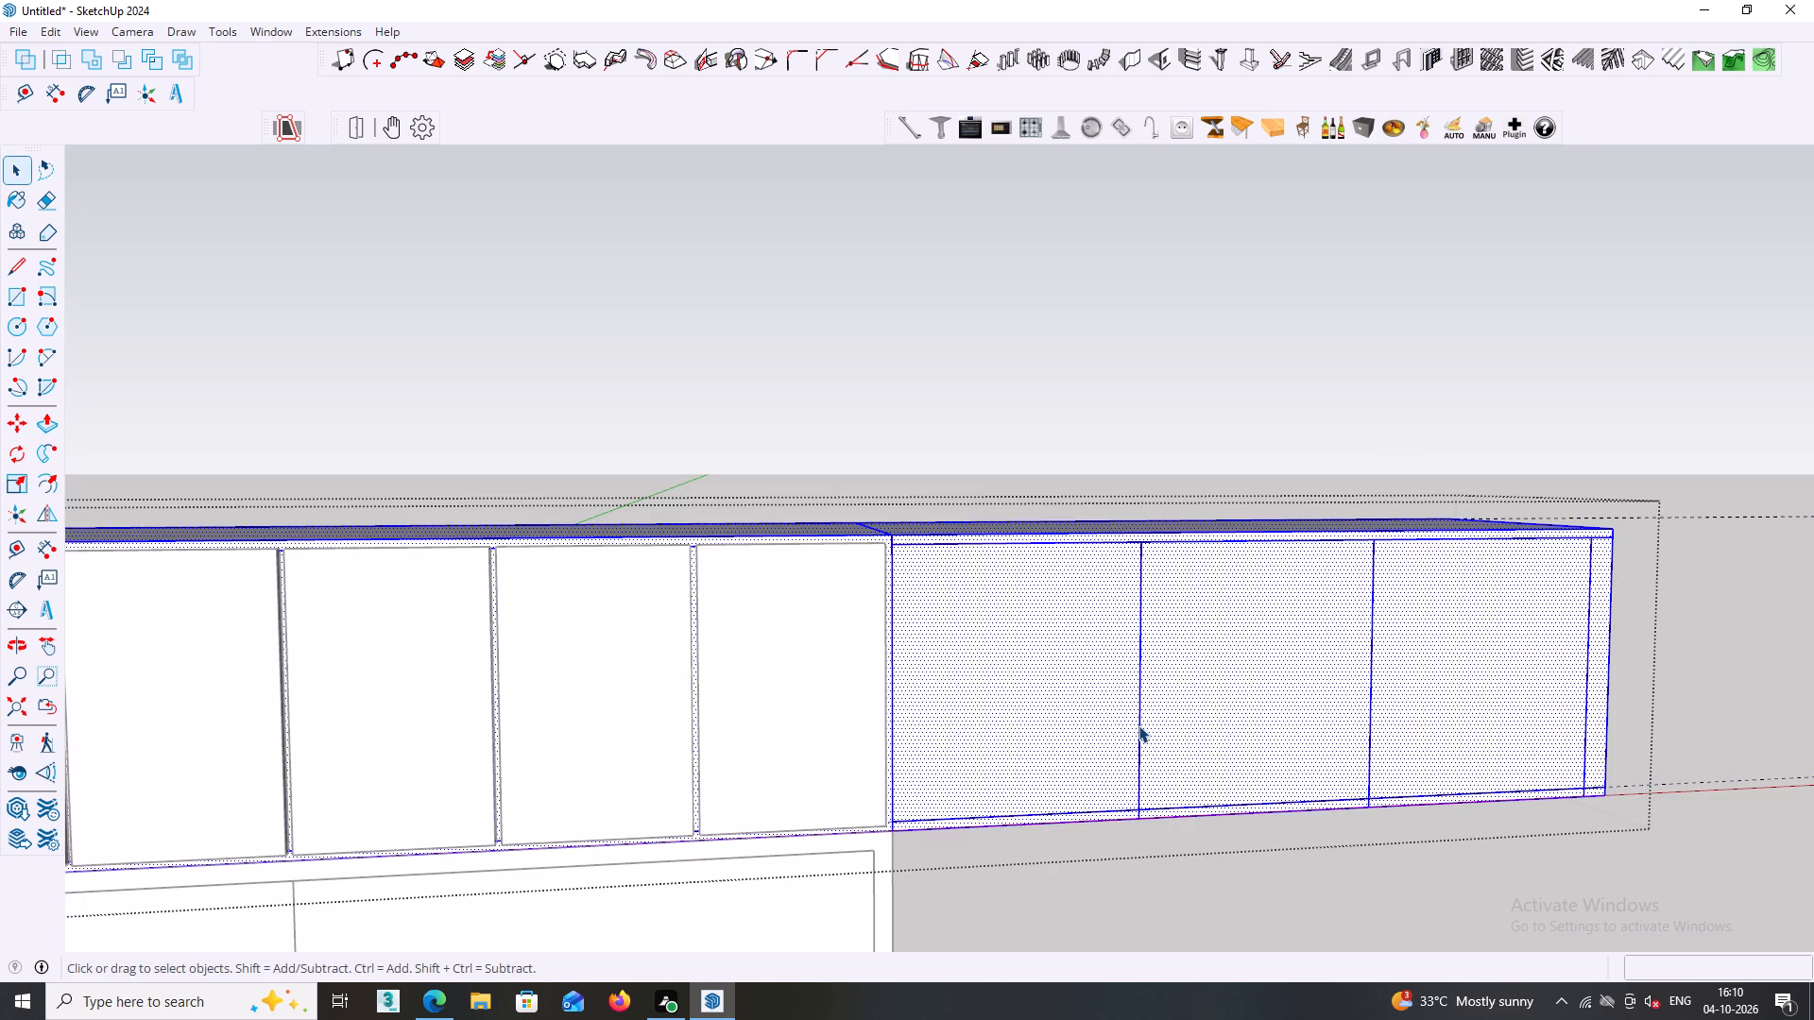
double_click(1138, 725)
click(1138, 725)
key(m)
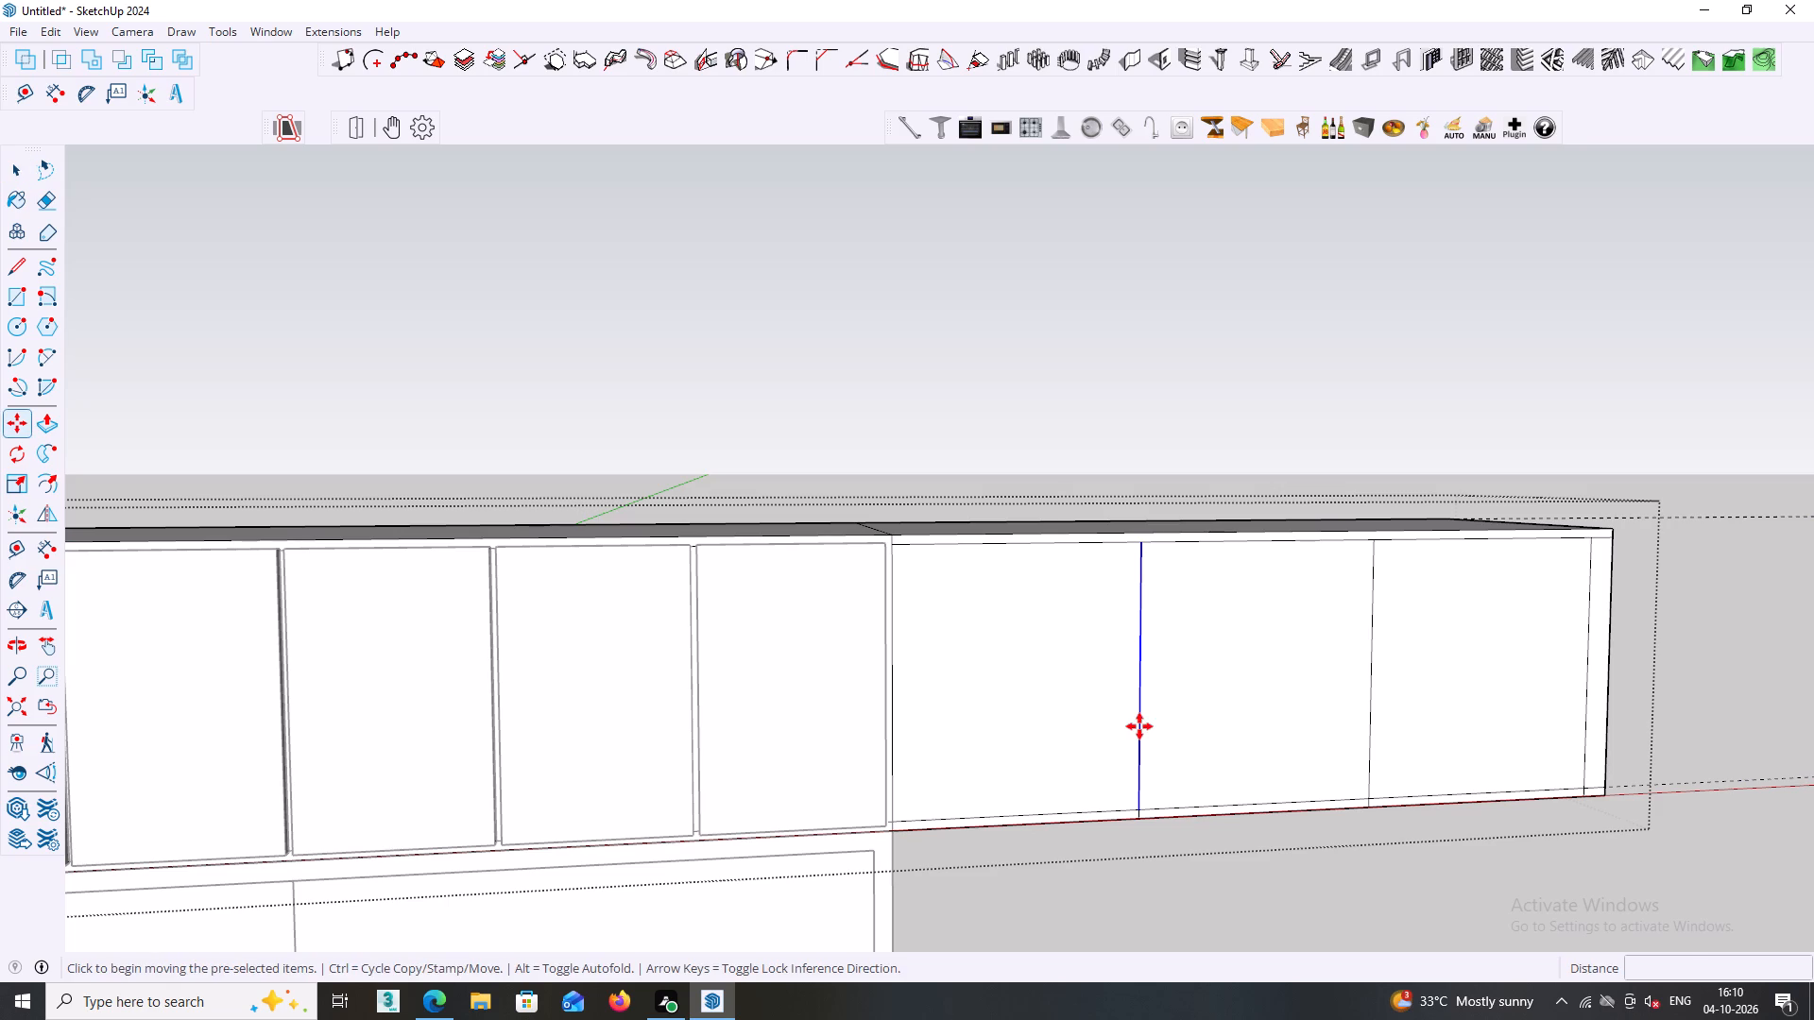
click(1139, 726)
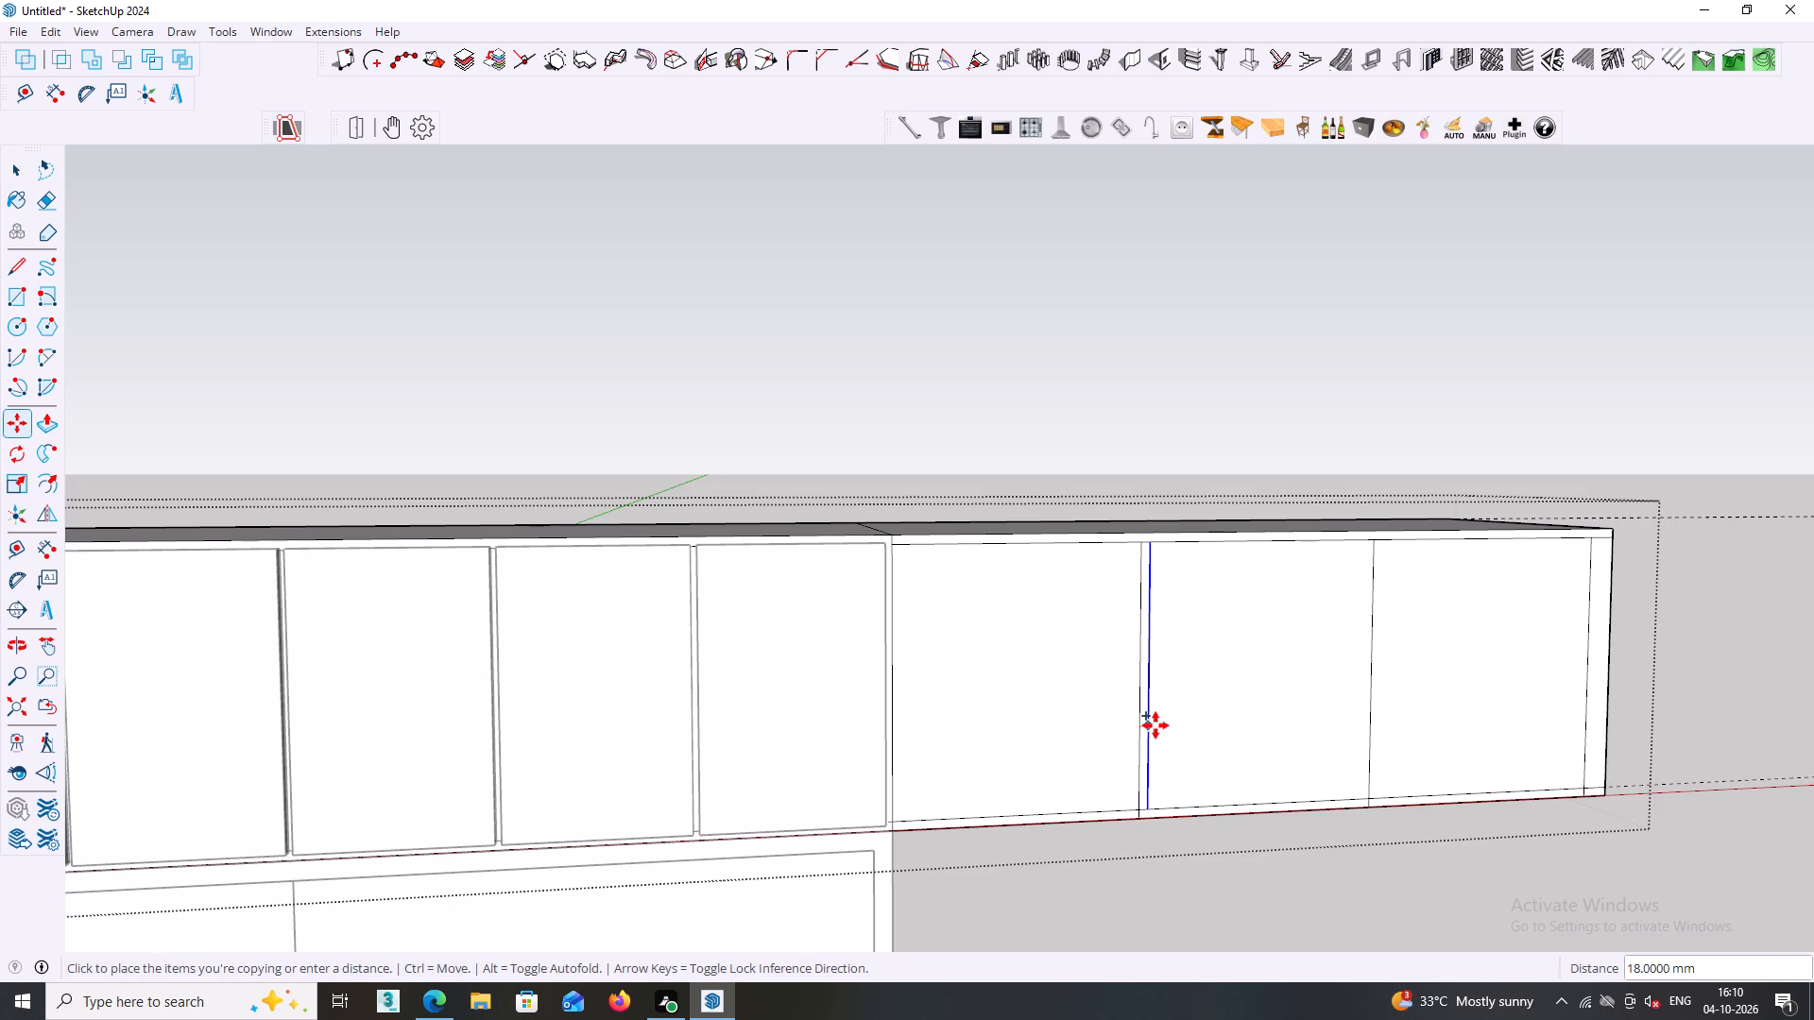
middle_drag(1152, 722, 1102, 593)
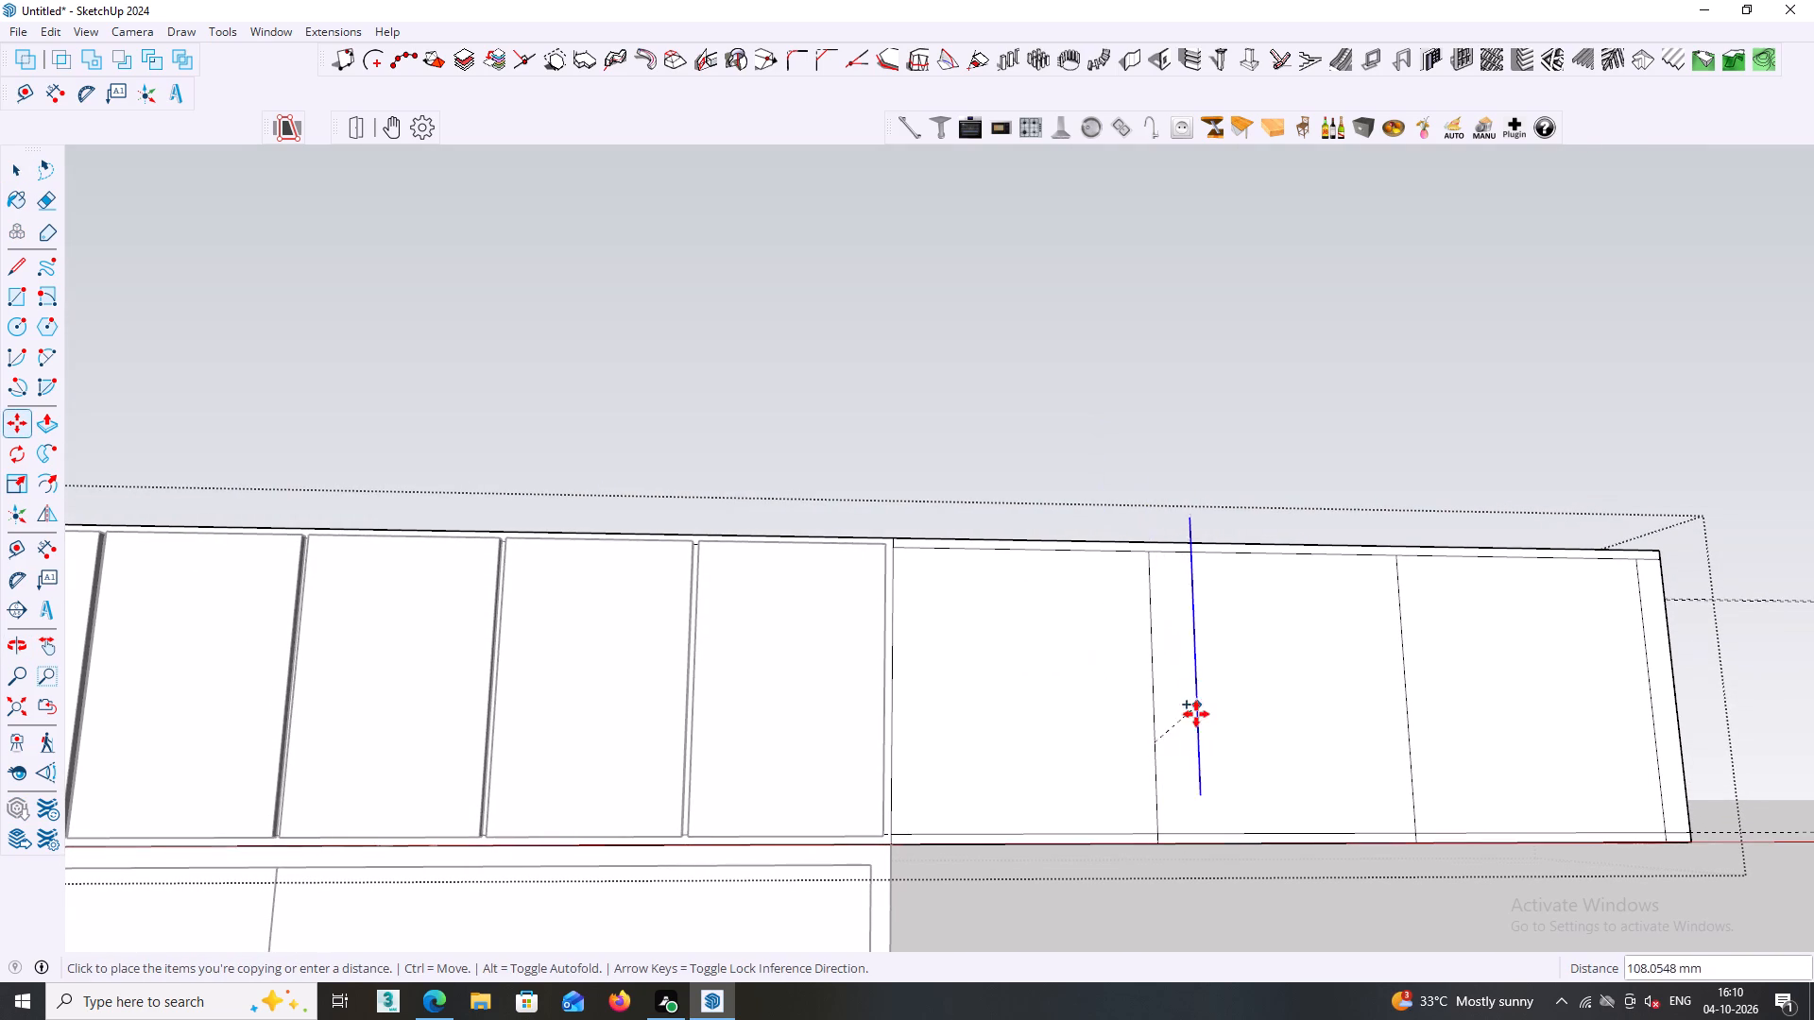
key(Right)
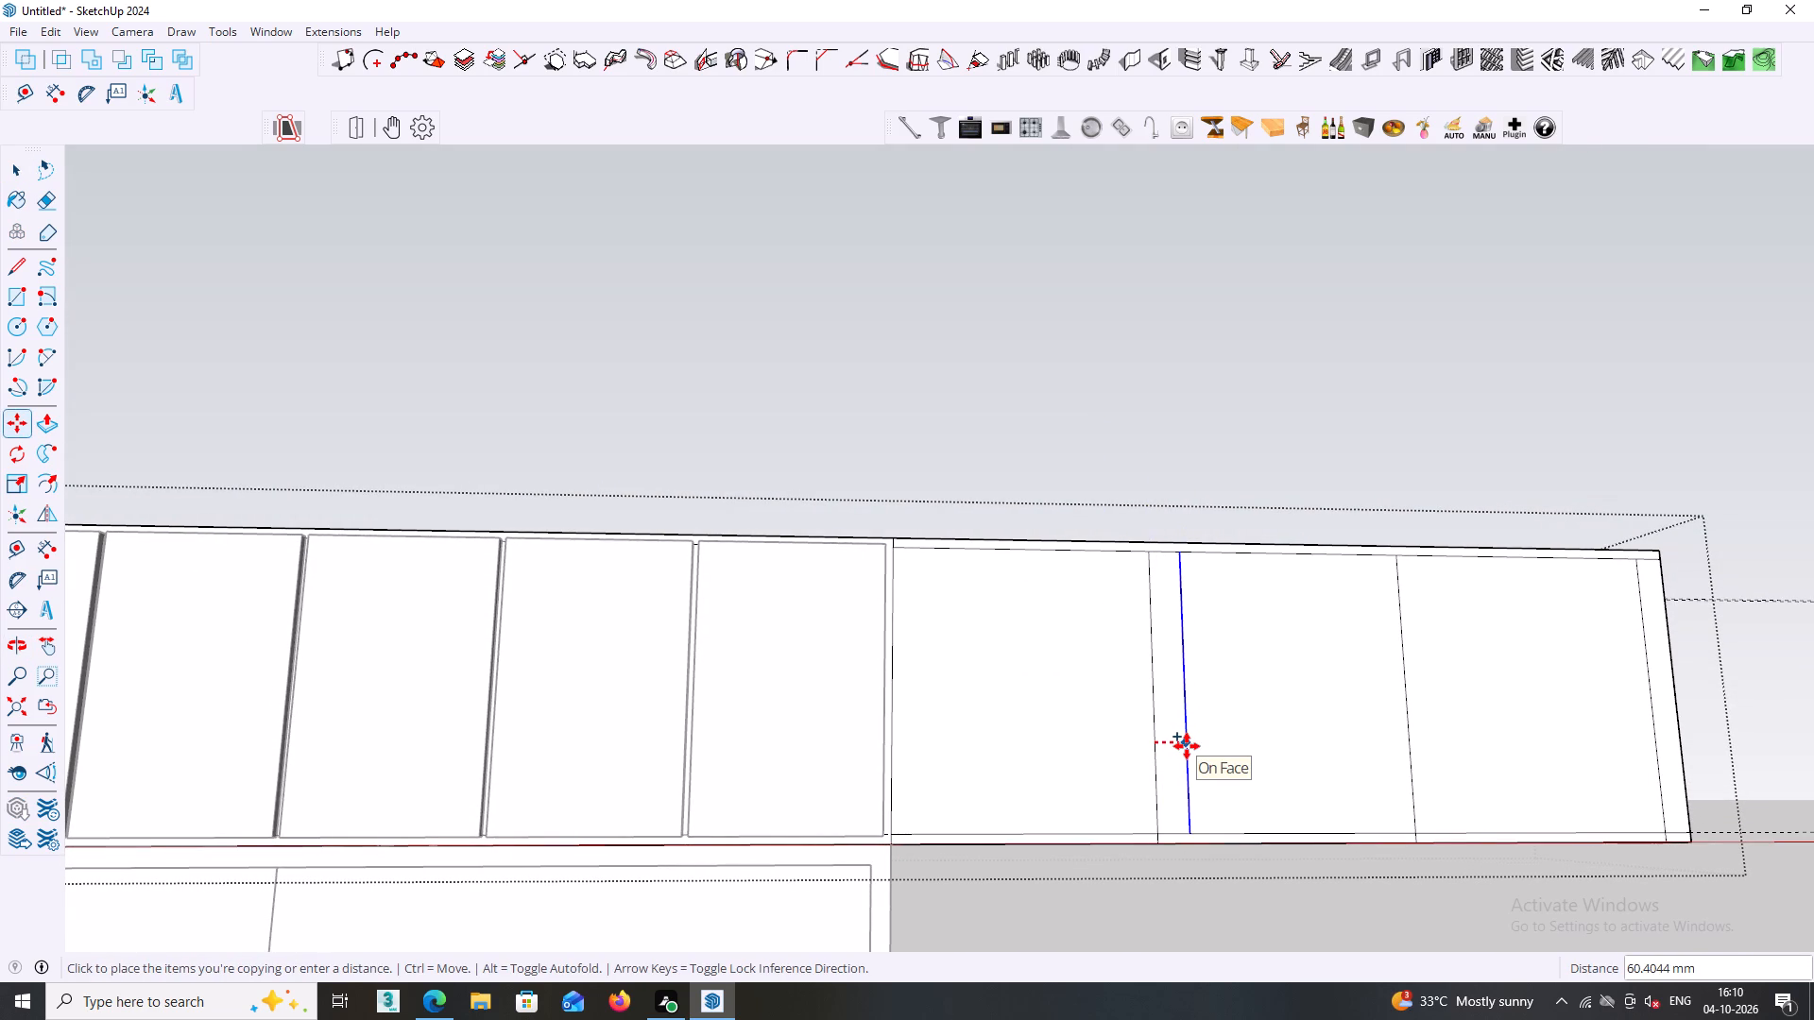
key(9)
key(Return)
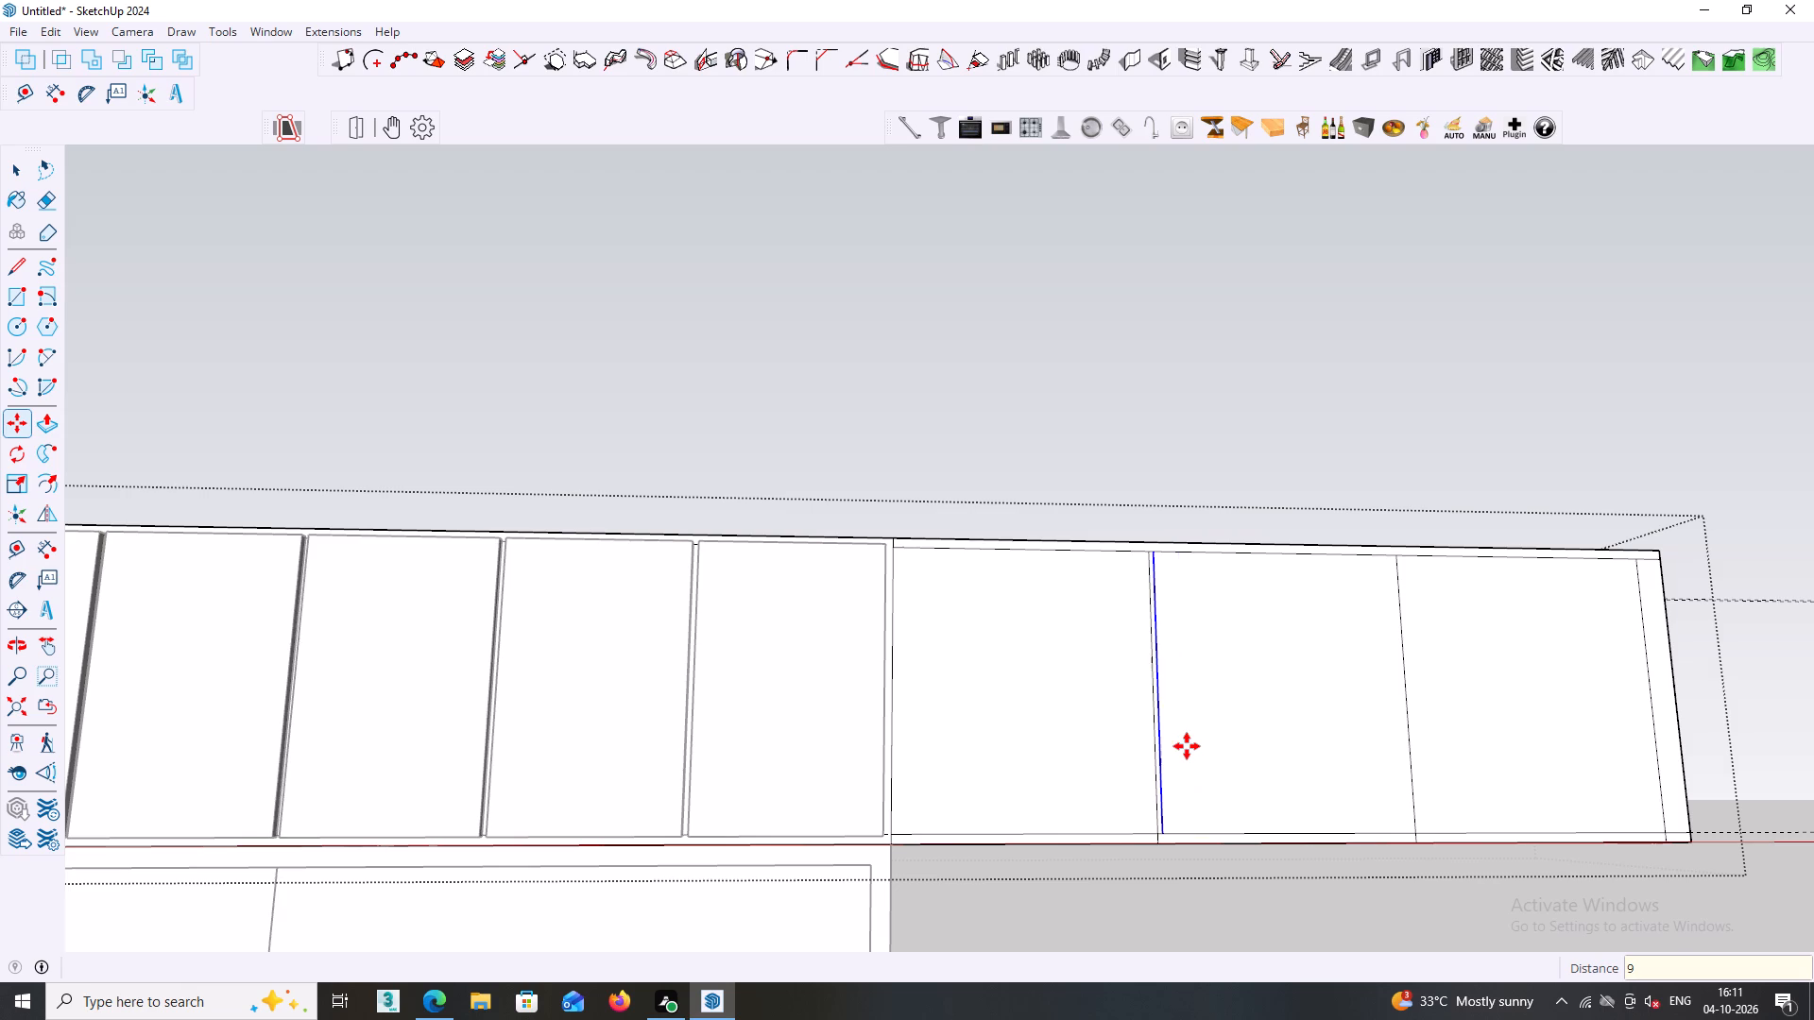
Copy the new line 18 mm back toward the first panel, on the other side of the original divider line.
scroll(1178, 742, up, 4)
click(1153, 772)
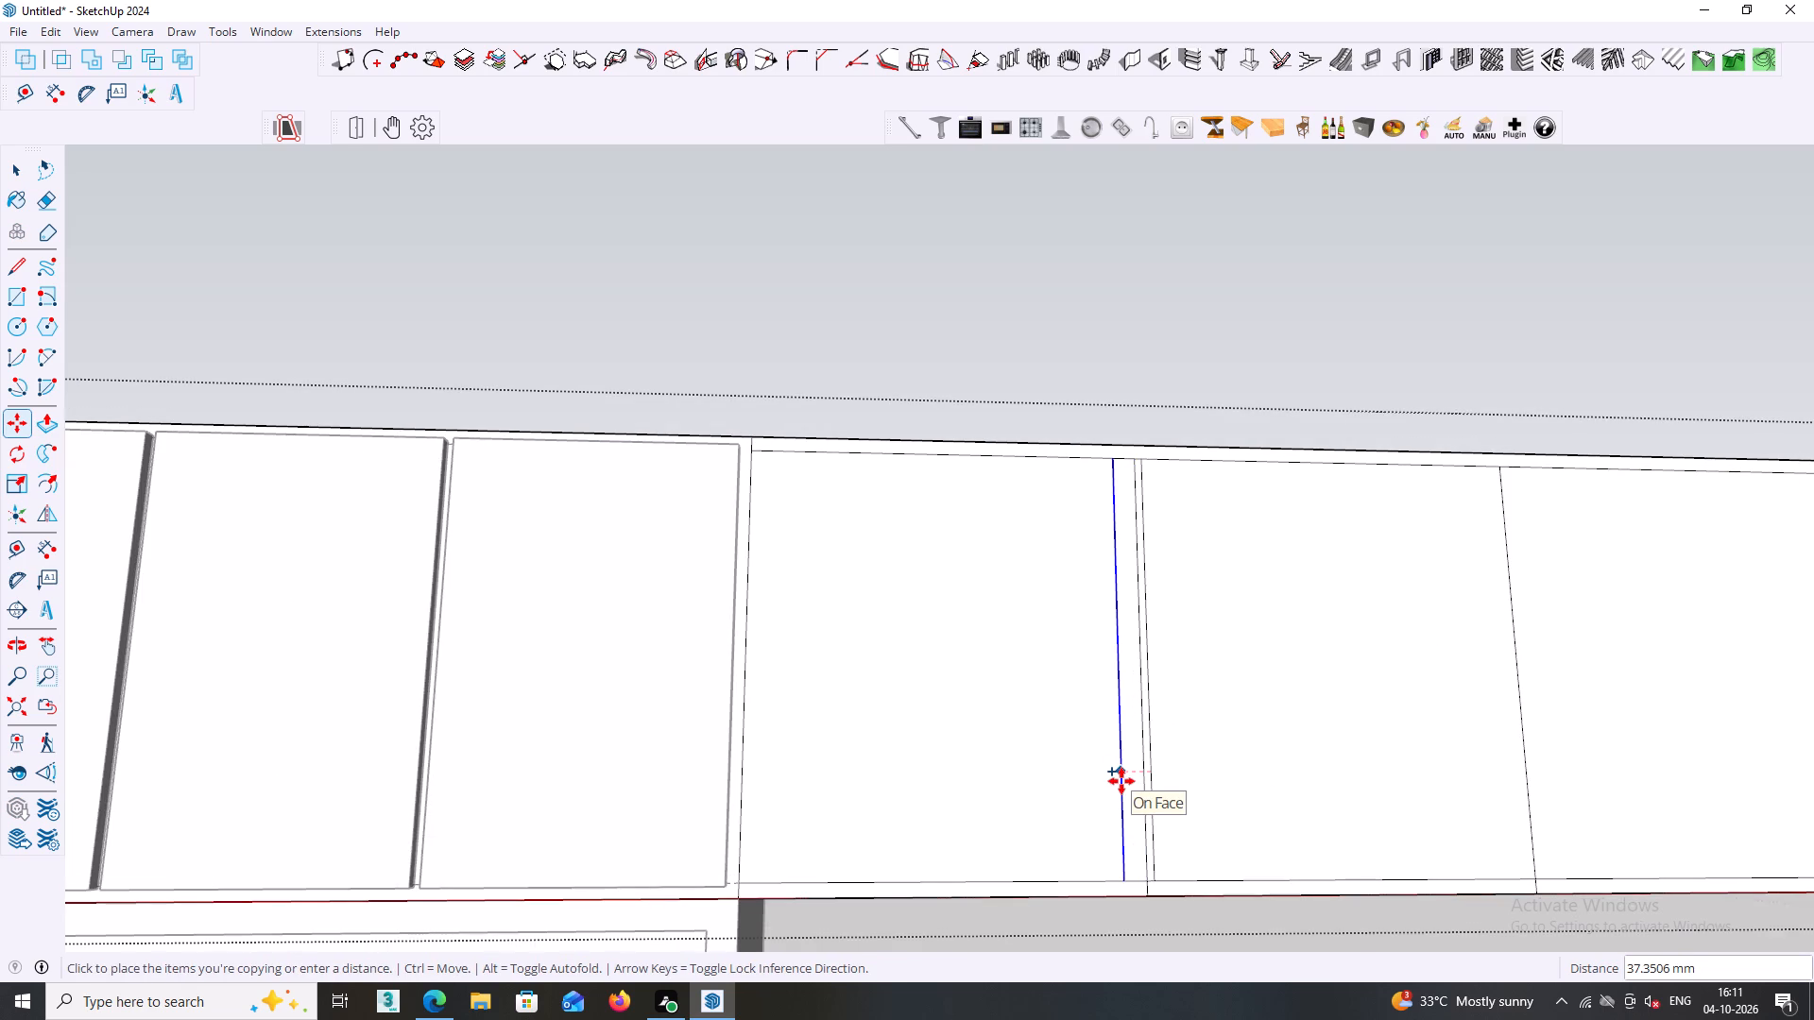
text(18)
key(Return)
key(space)
Delete the original centre line between the two copies and its short segment crossing the bottom strip.
scroll(1143, 841, up, 2)
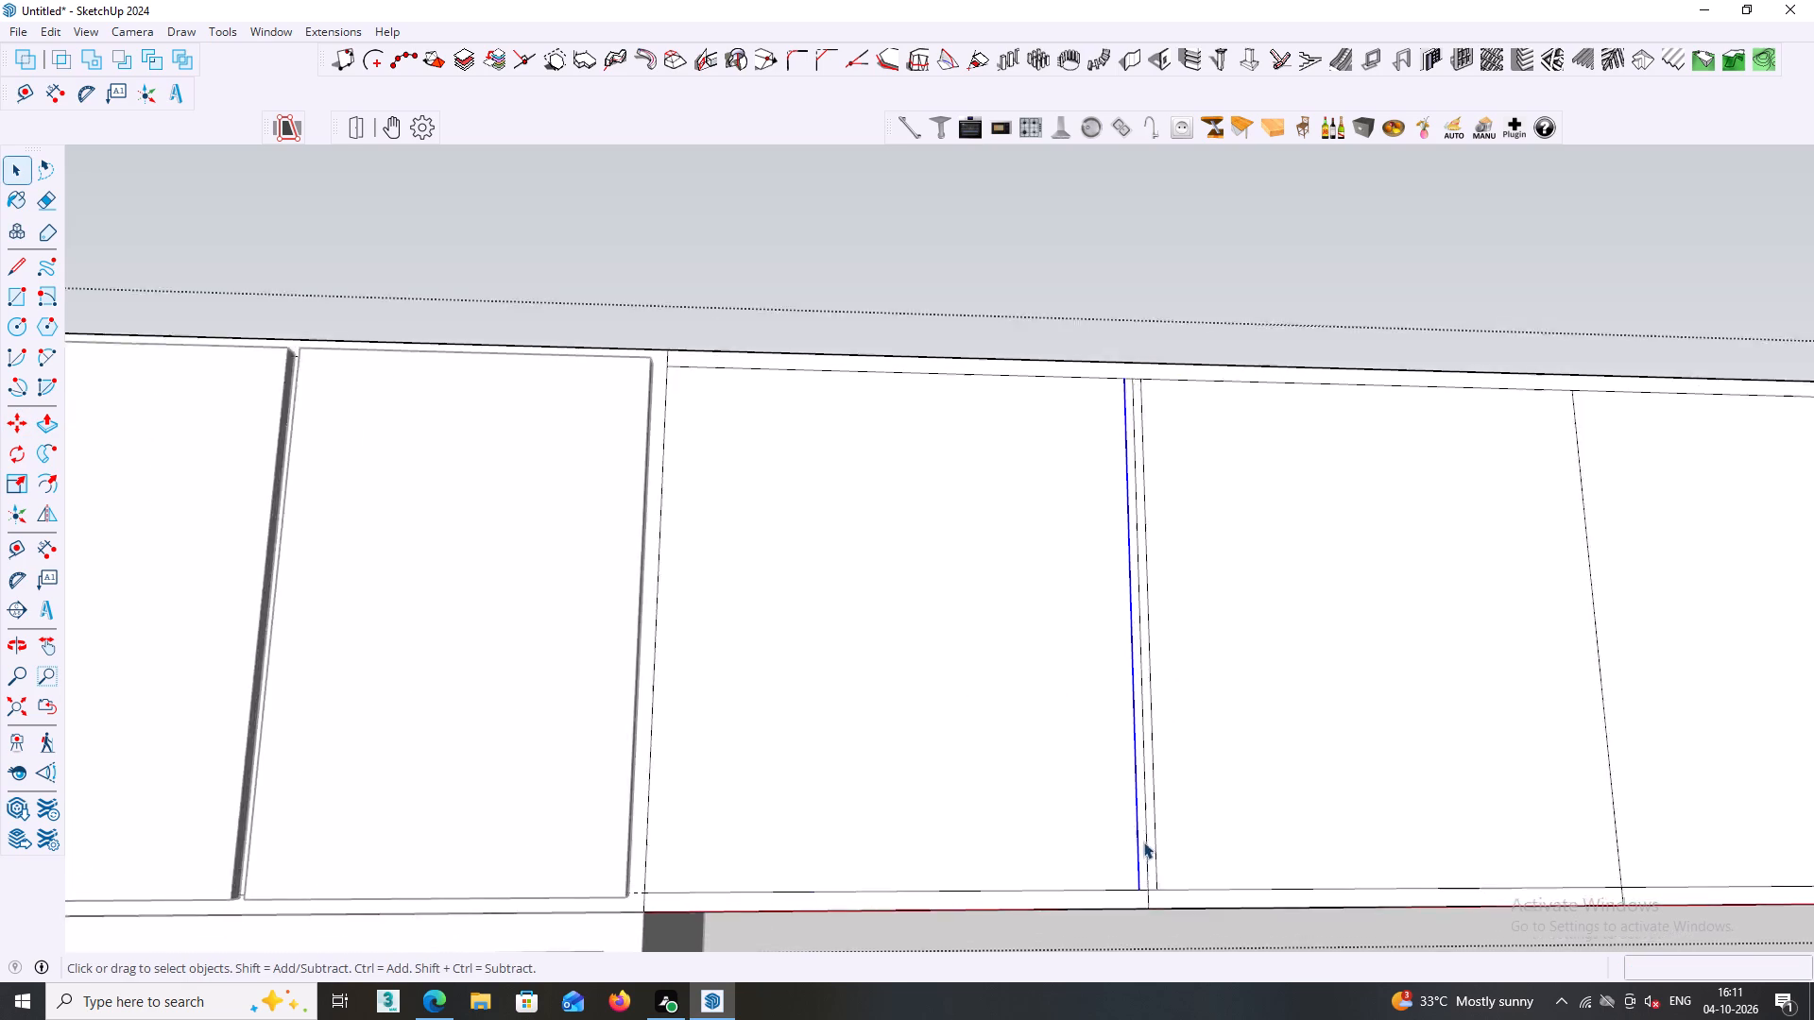
scroll(1143, 841, up, 1)
middle_drag(1145, 854, 1132, 767)
middle_drag(1146, 812, 1148, 905)
scroll(1126, 835, up, 2)
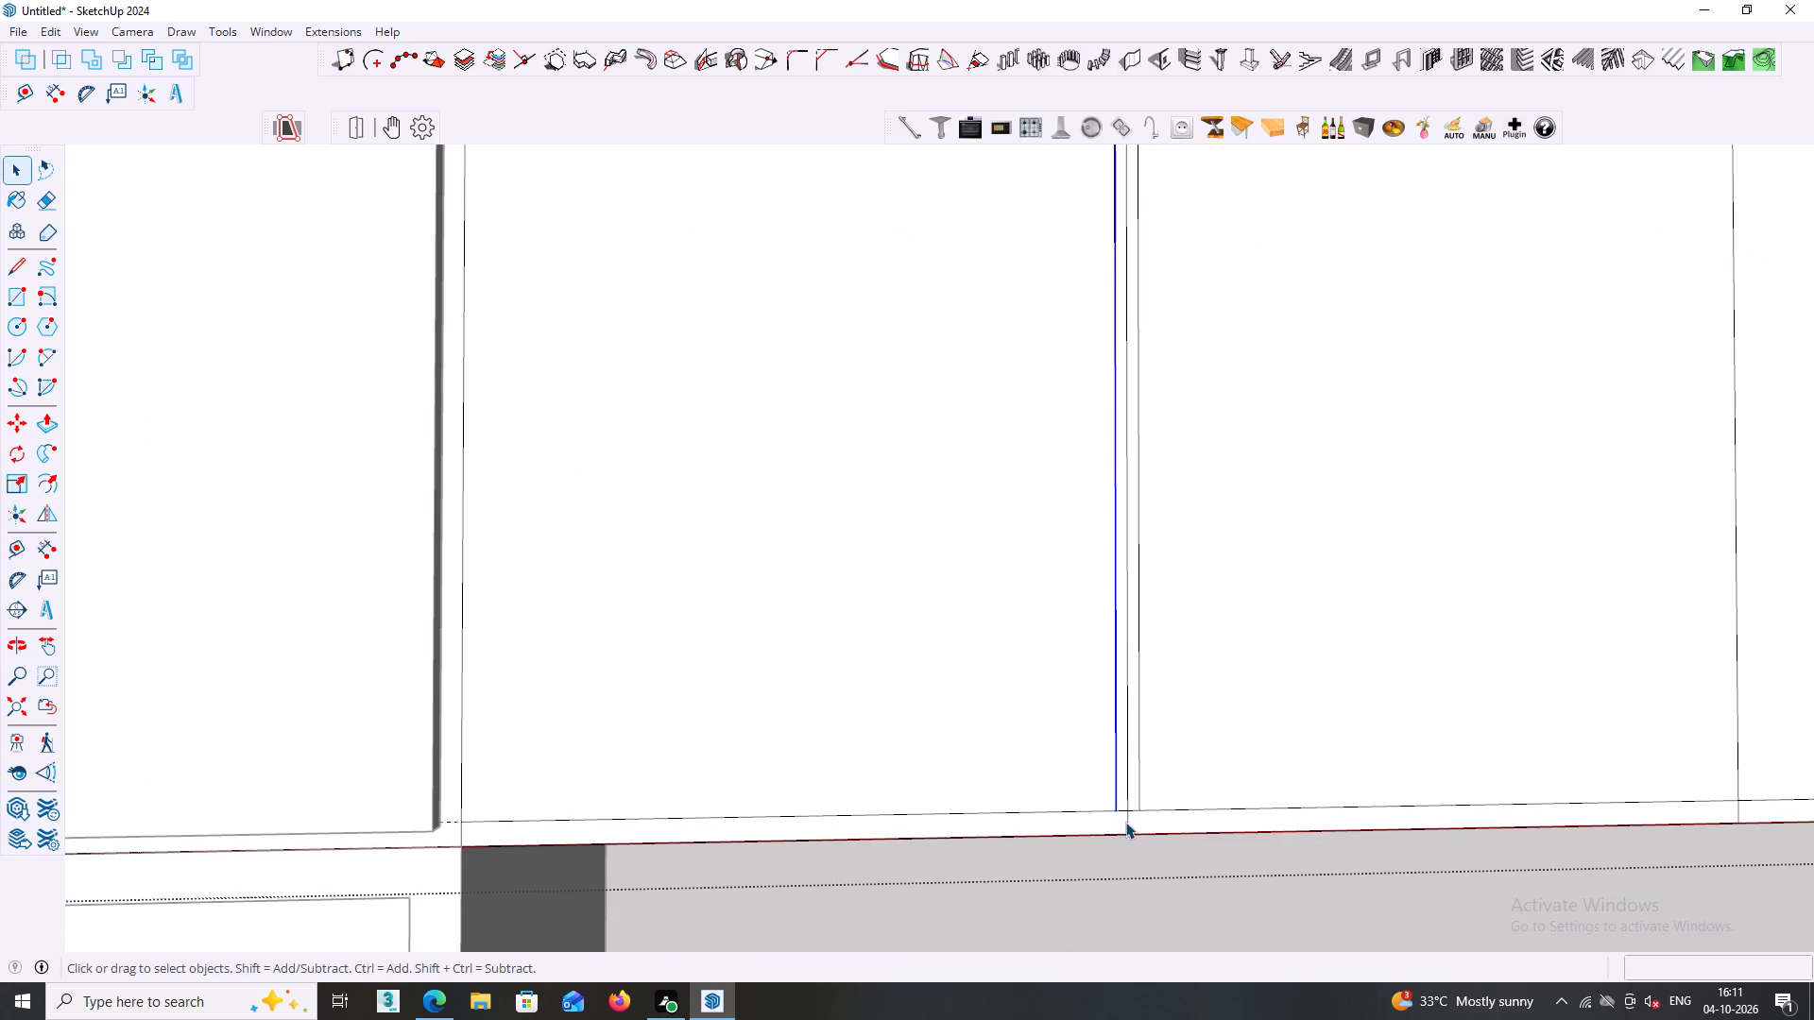
key(e)
click(1127, 827)
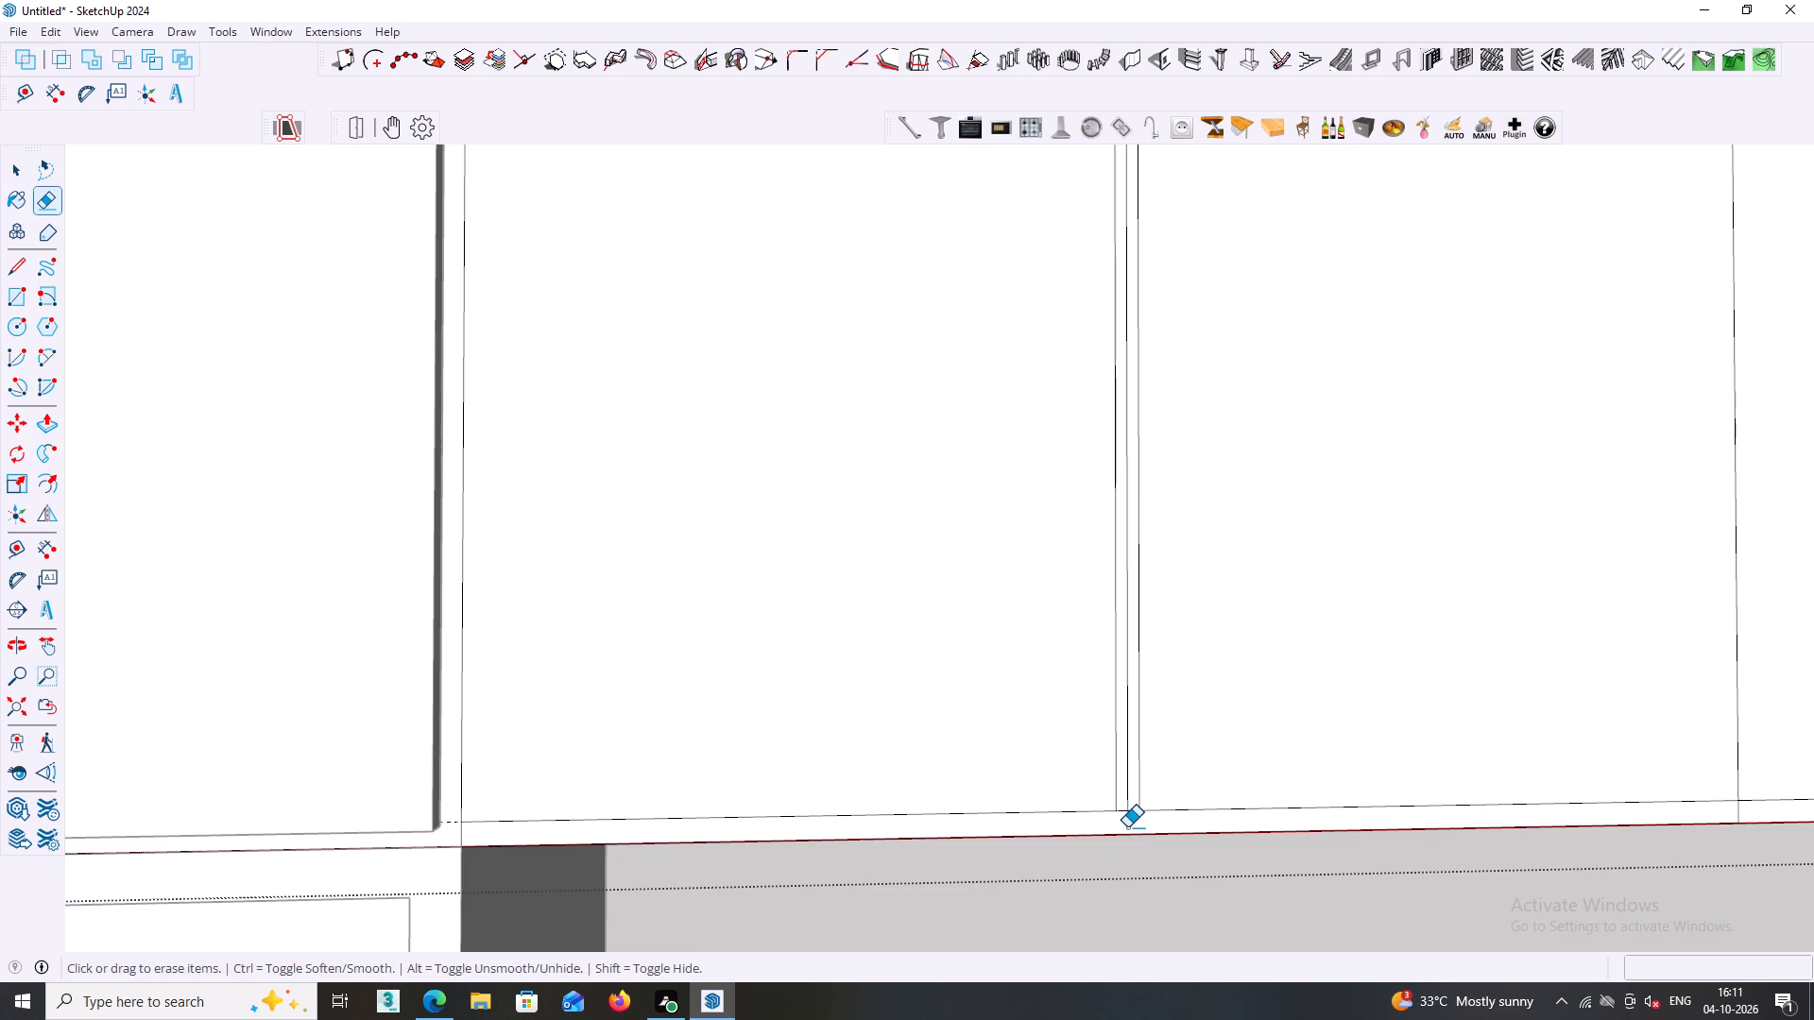
key(space)
click(1127, 797)
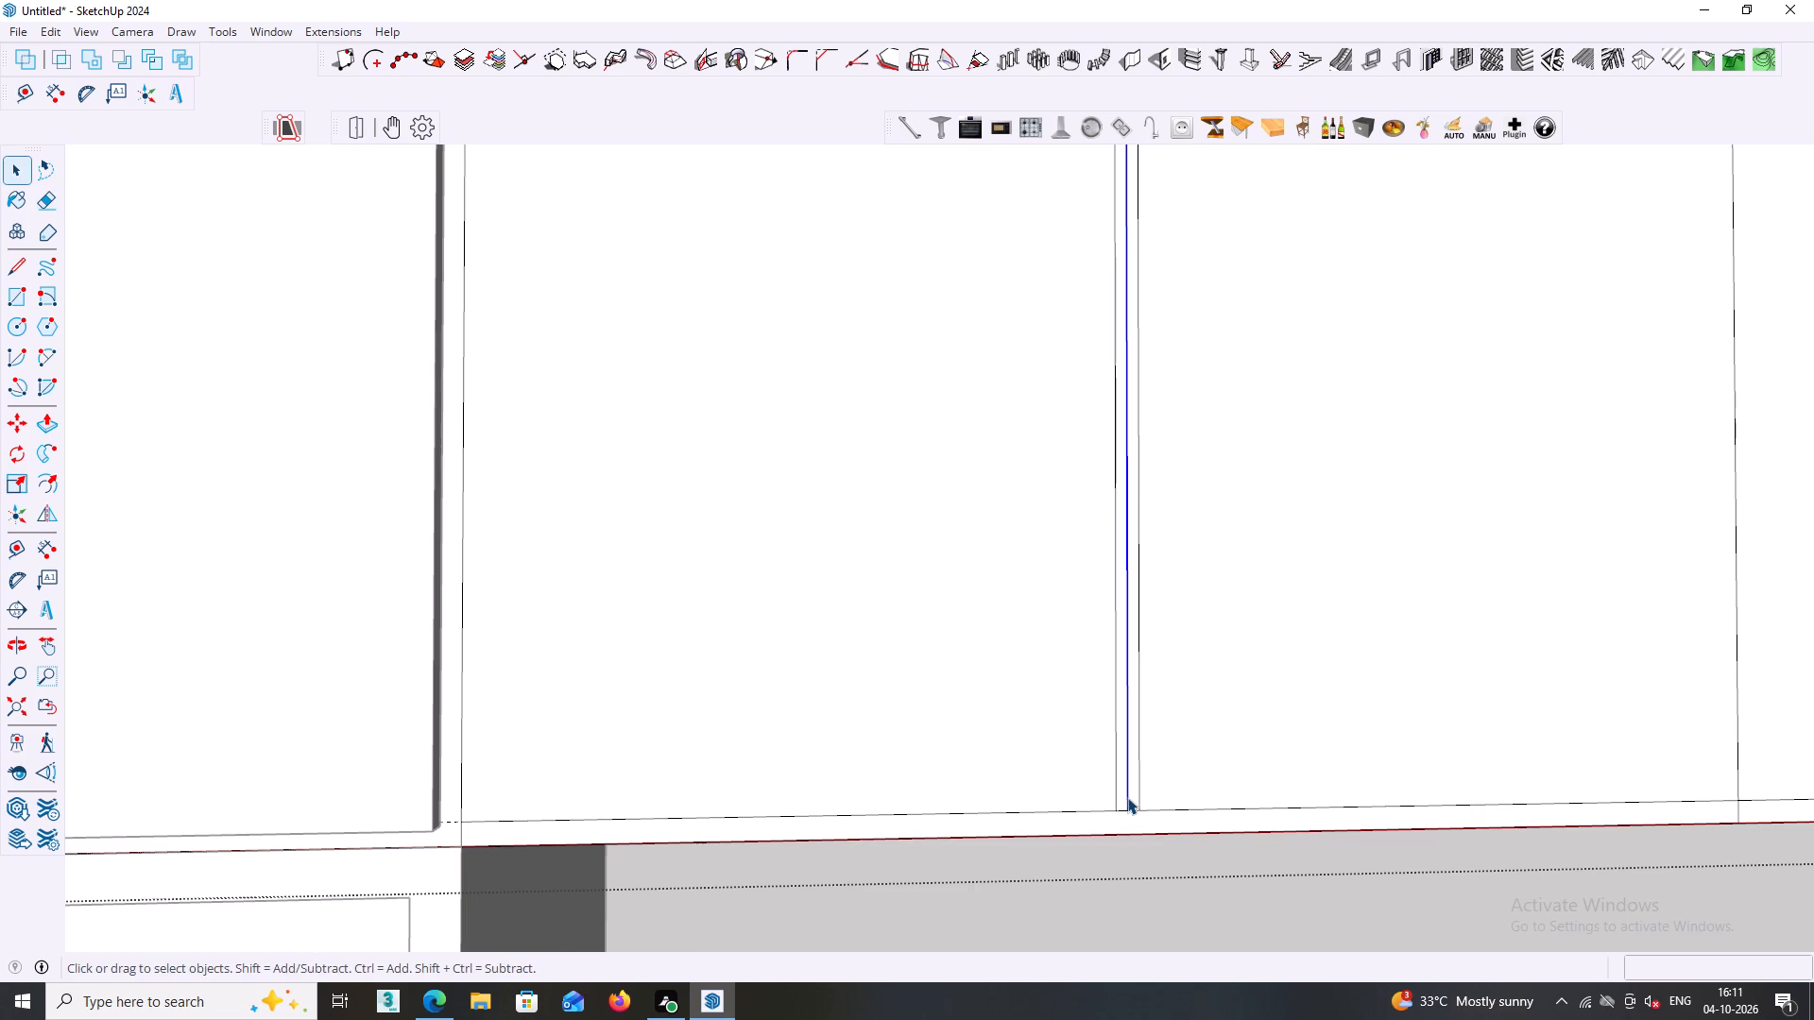
key(Delete)
Copy the 18 mm divider strip centred onto the middle-third divider line and array it as three copies.
click(1125, 787)
middle_drag(1125, 787, 1124, 887)
scroll(1123, 856, down, 4)
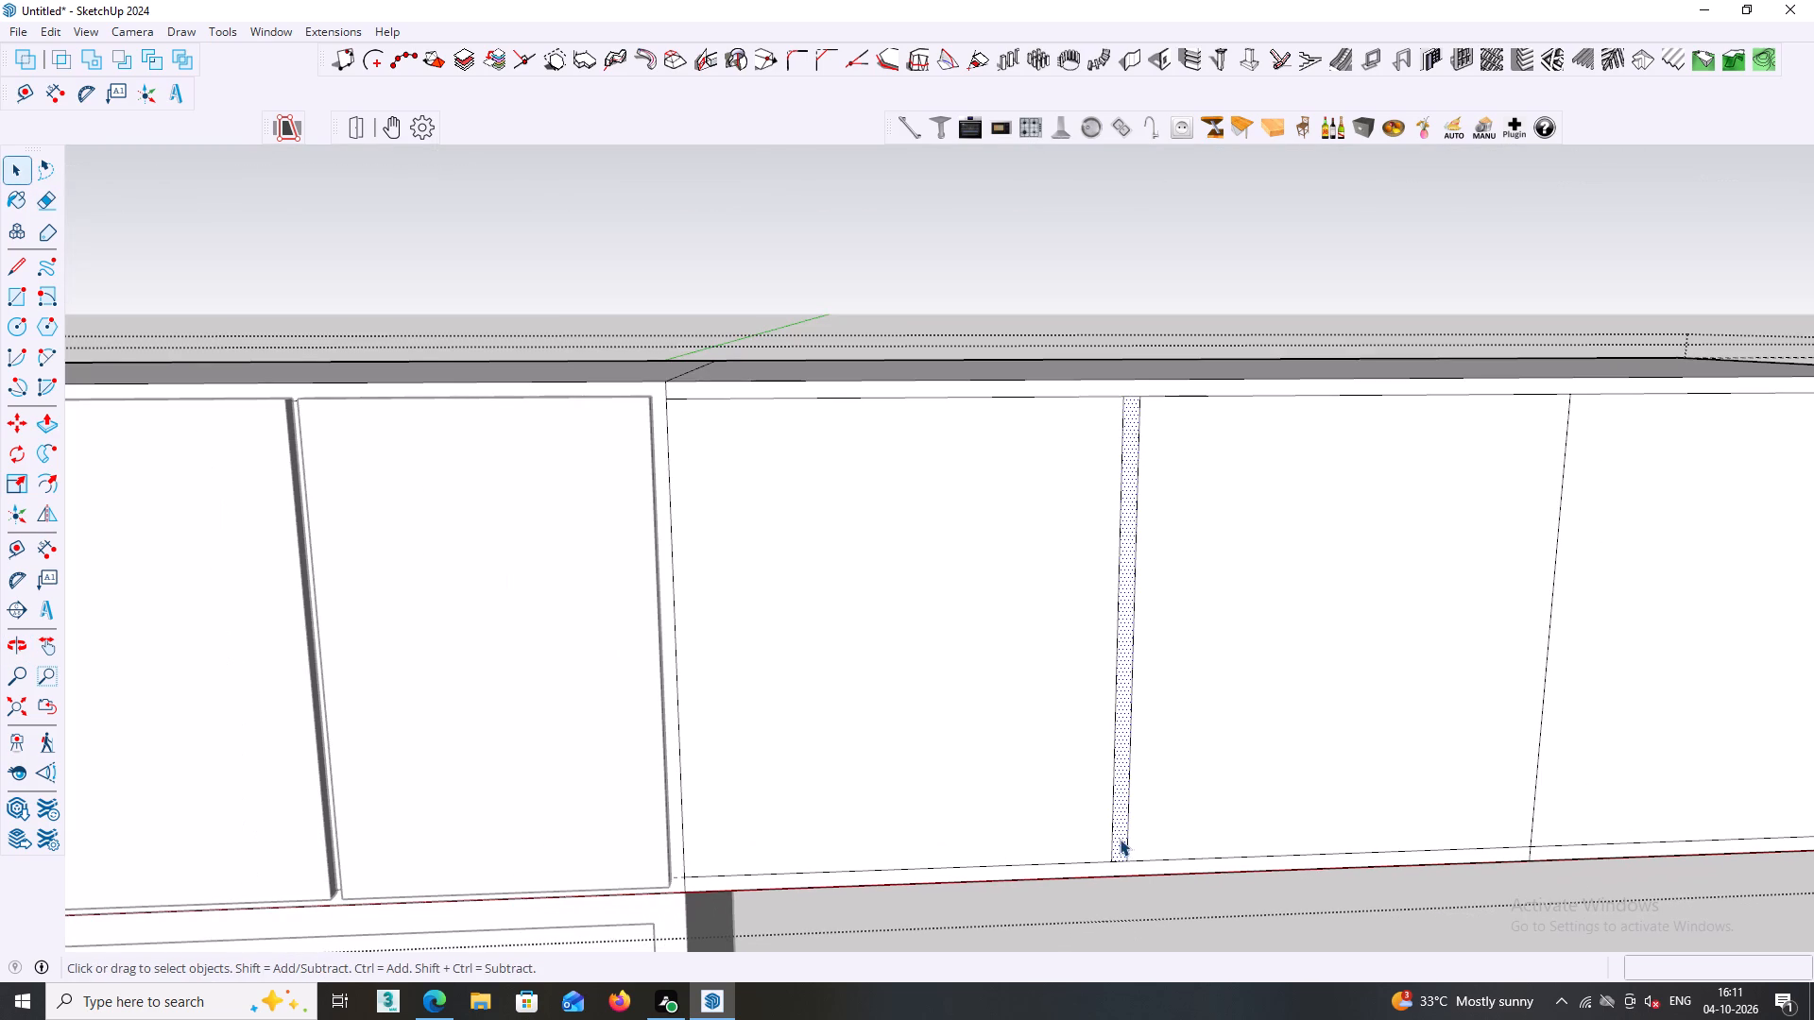
click(1122, 832)
double_click(1122, 832)
double_click(1122, 833)
middle_drag(1122, 840, 1032, 806)
key(m)
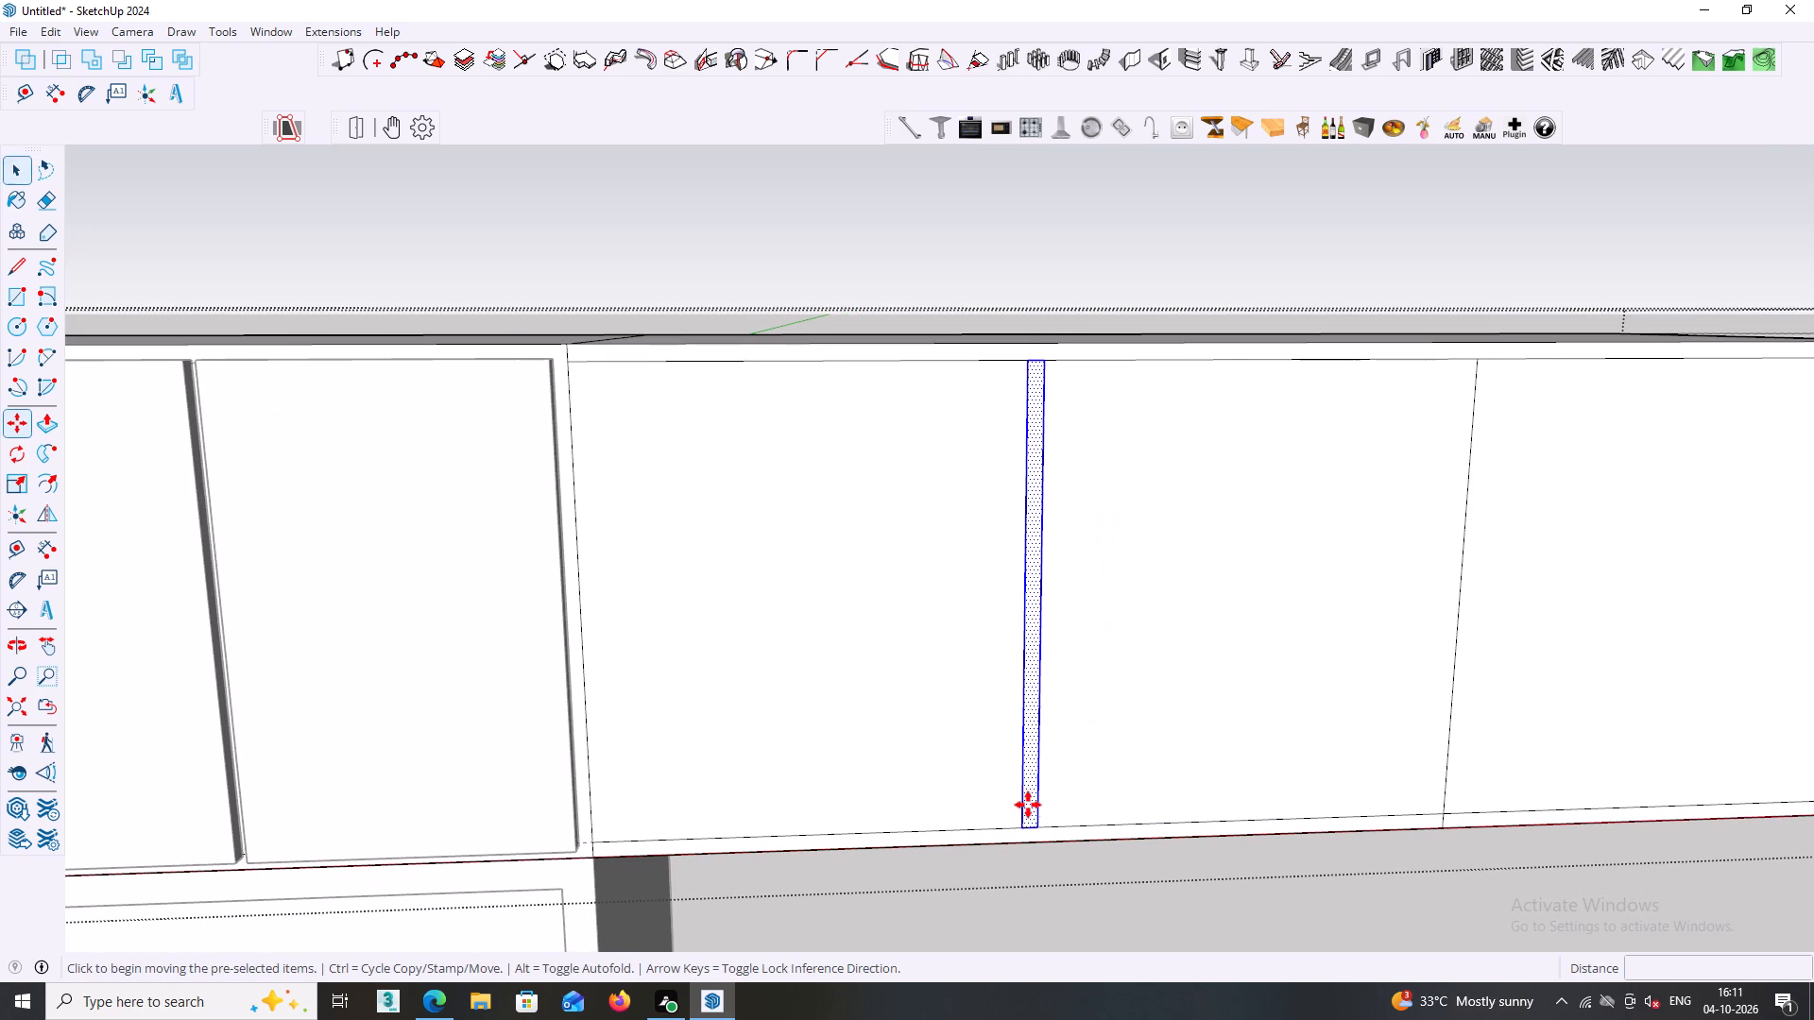
scroll(1028, 847, up, 5)
click(1032, 815)
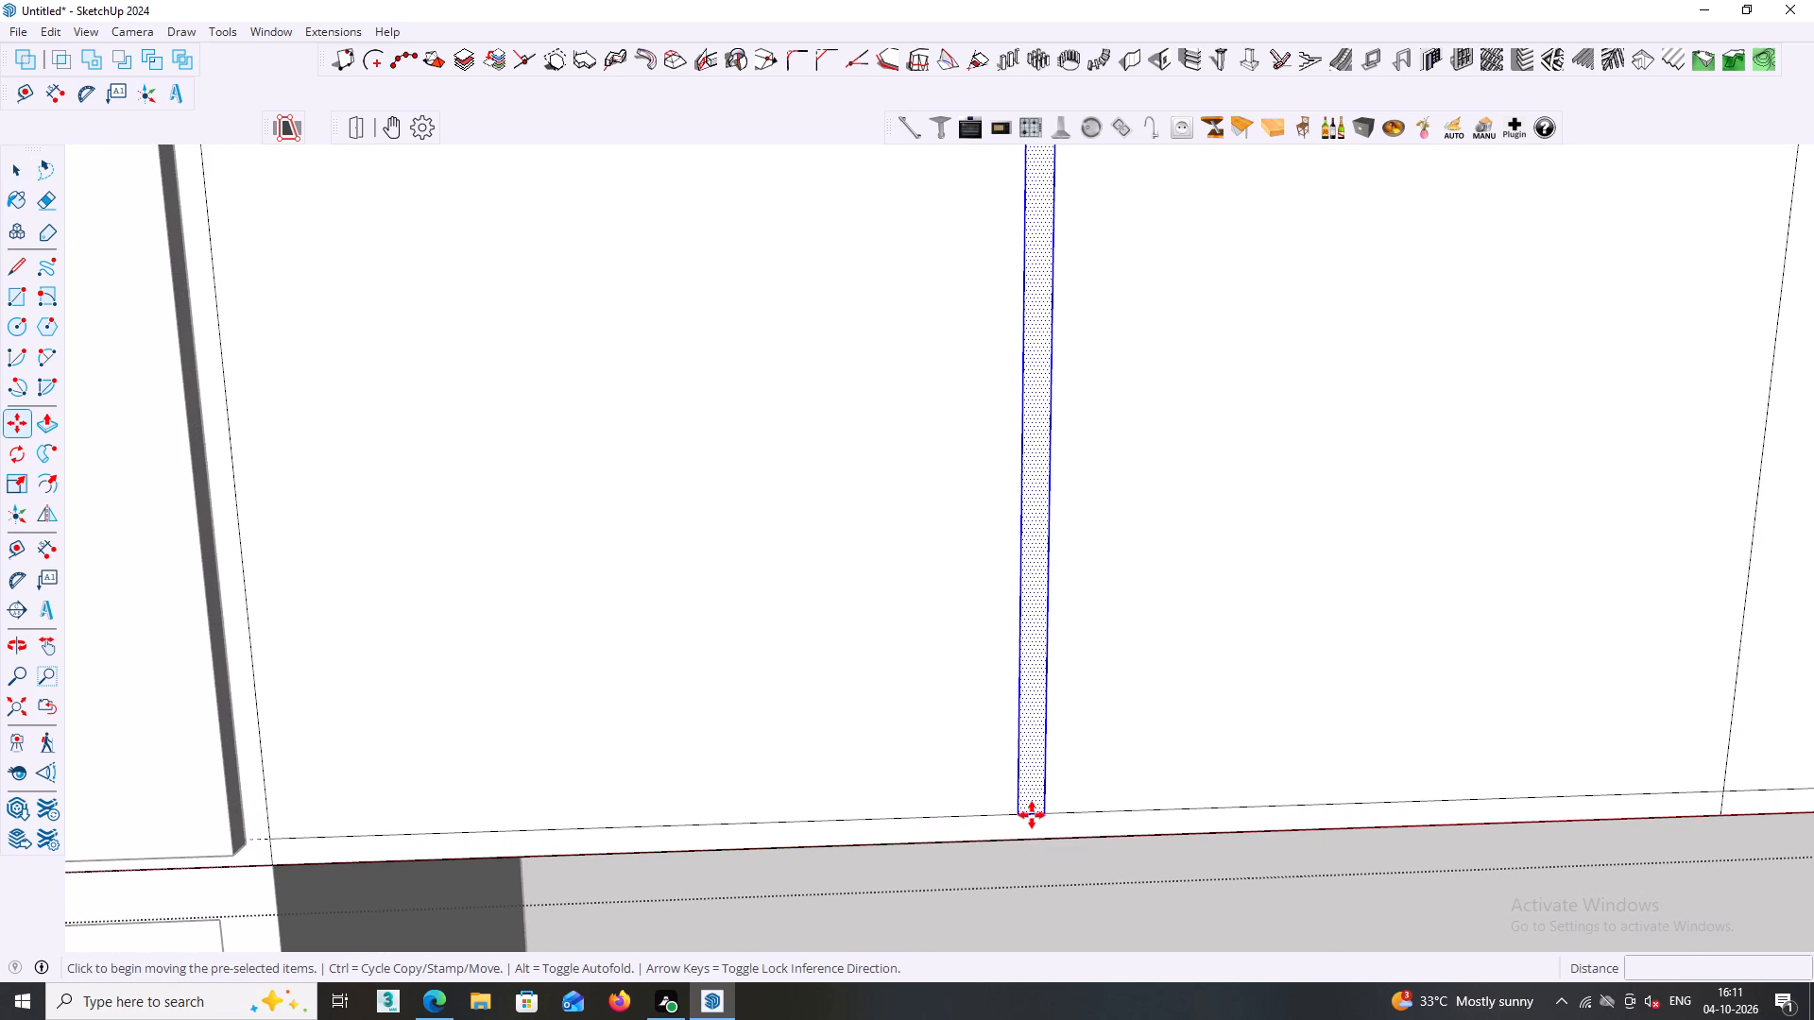
scroll(1270, 795, down, 1)
shift+middle_drag(1280, 794, 768, 791)
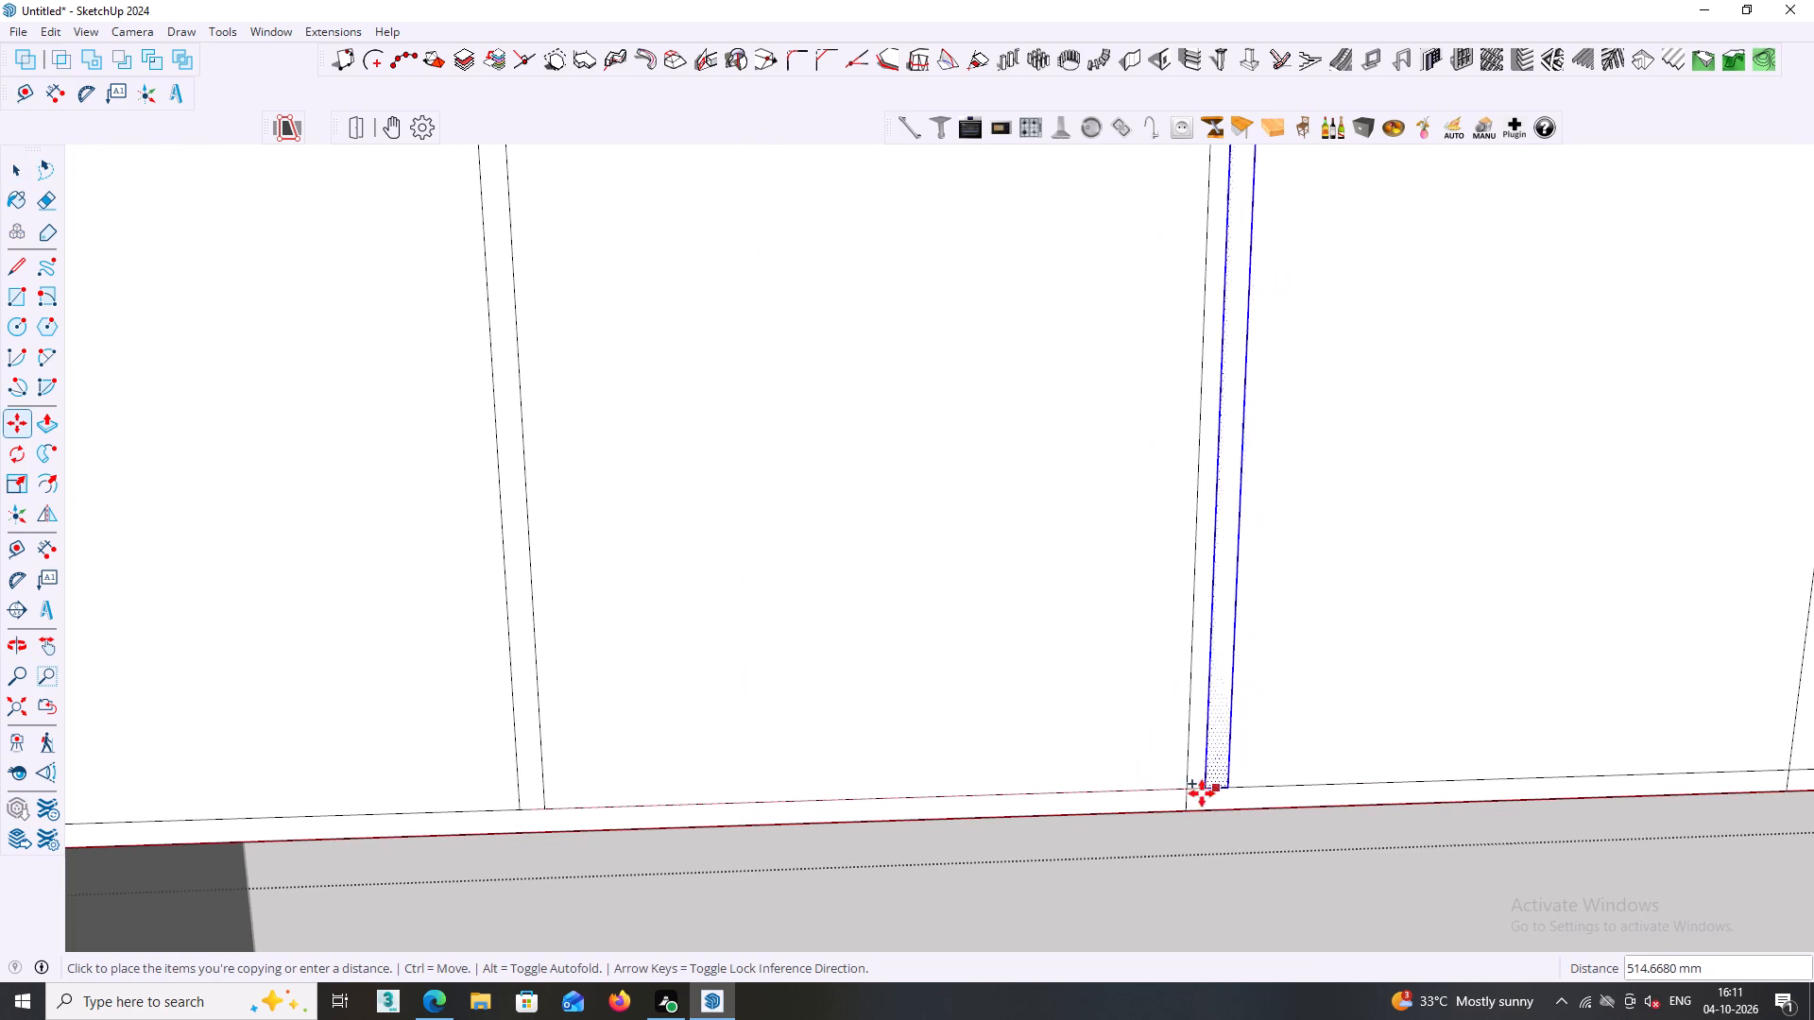
click(1189, 794)
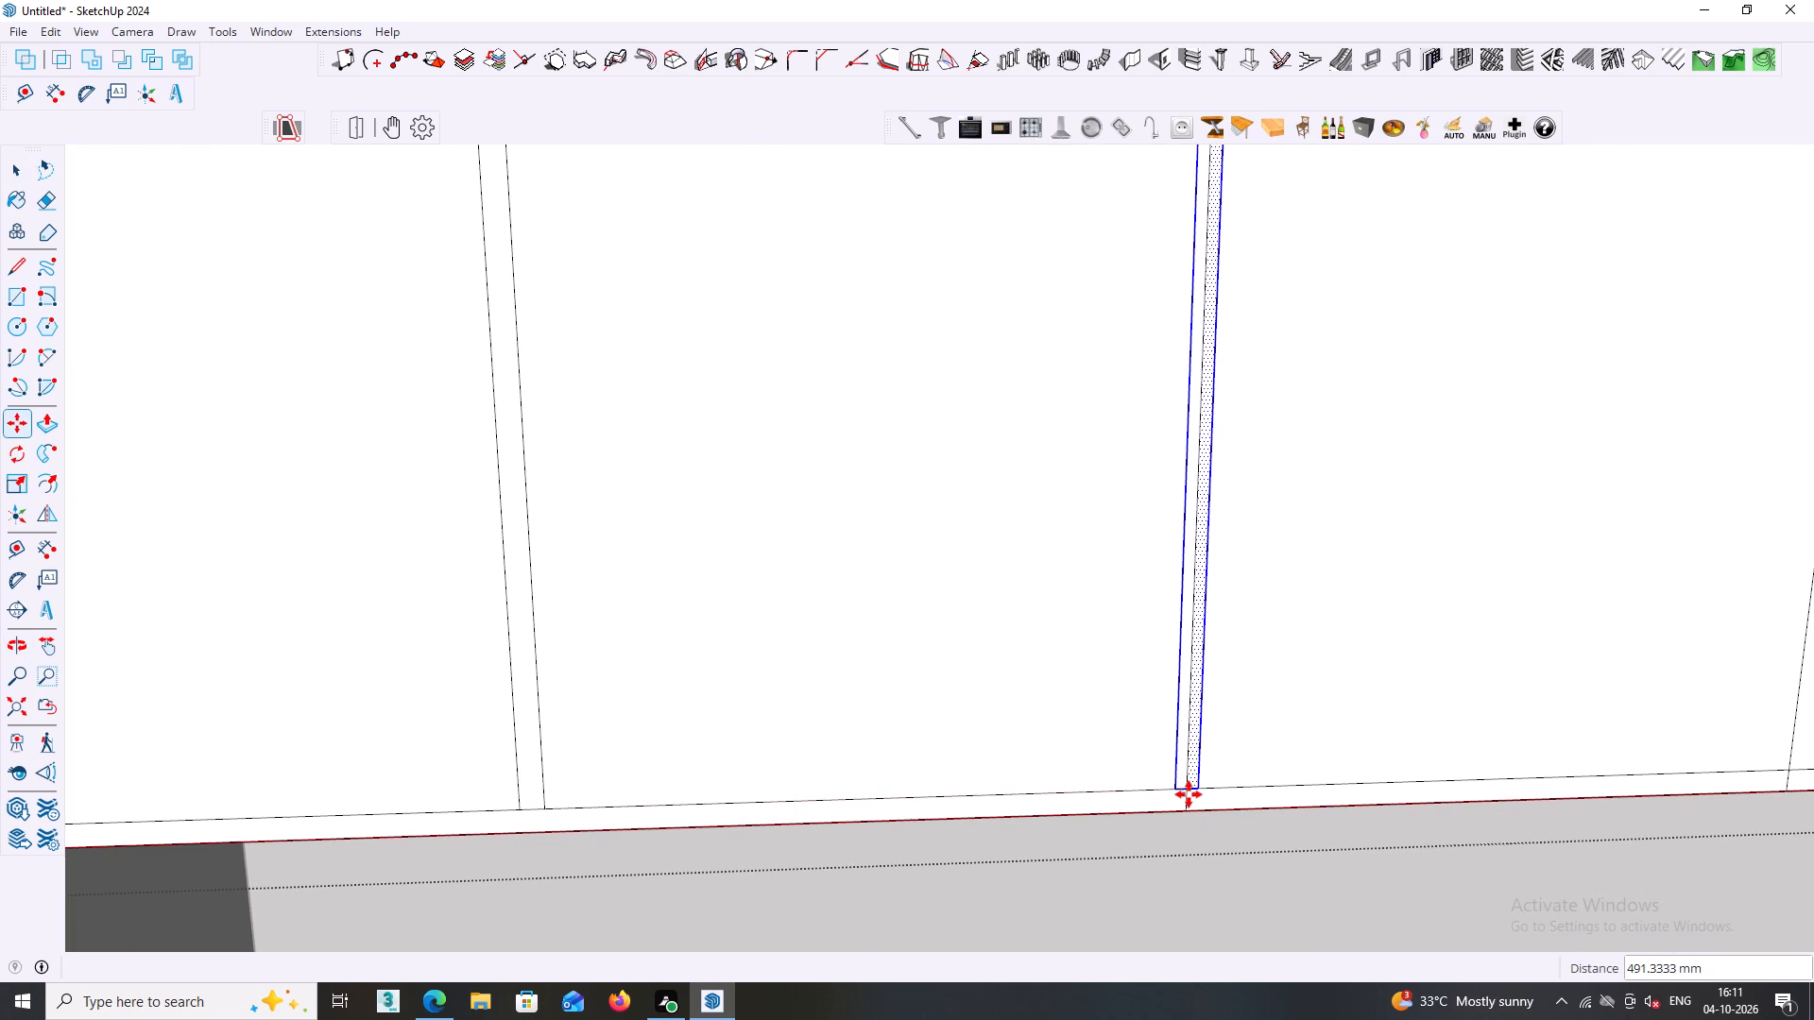
text(*3)
key(Return)
Delete the surplus strip copy standing beyond the end of the extension.
middle_click(1210, 757)
scroll(1210, 757, down, 4)
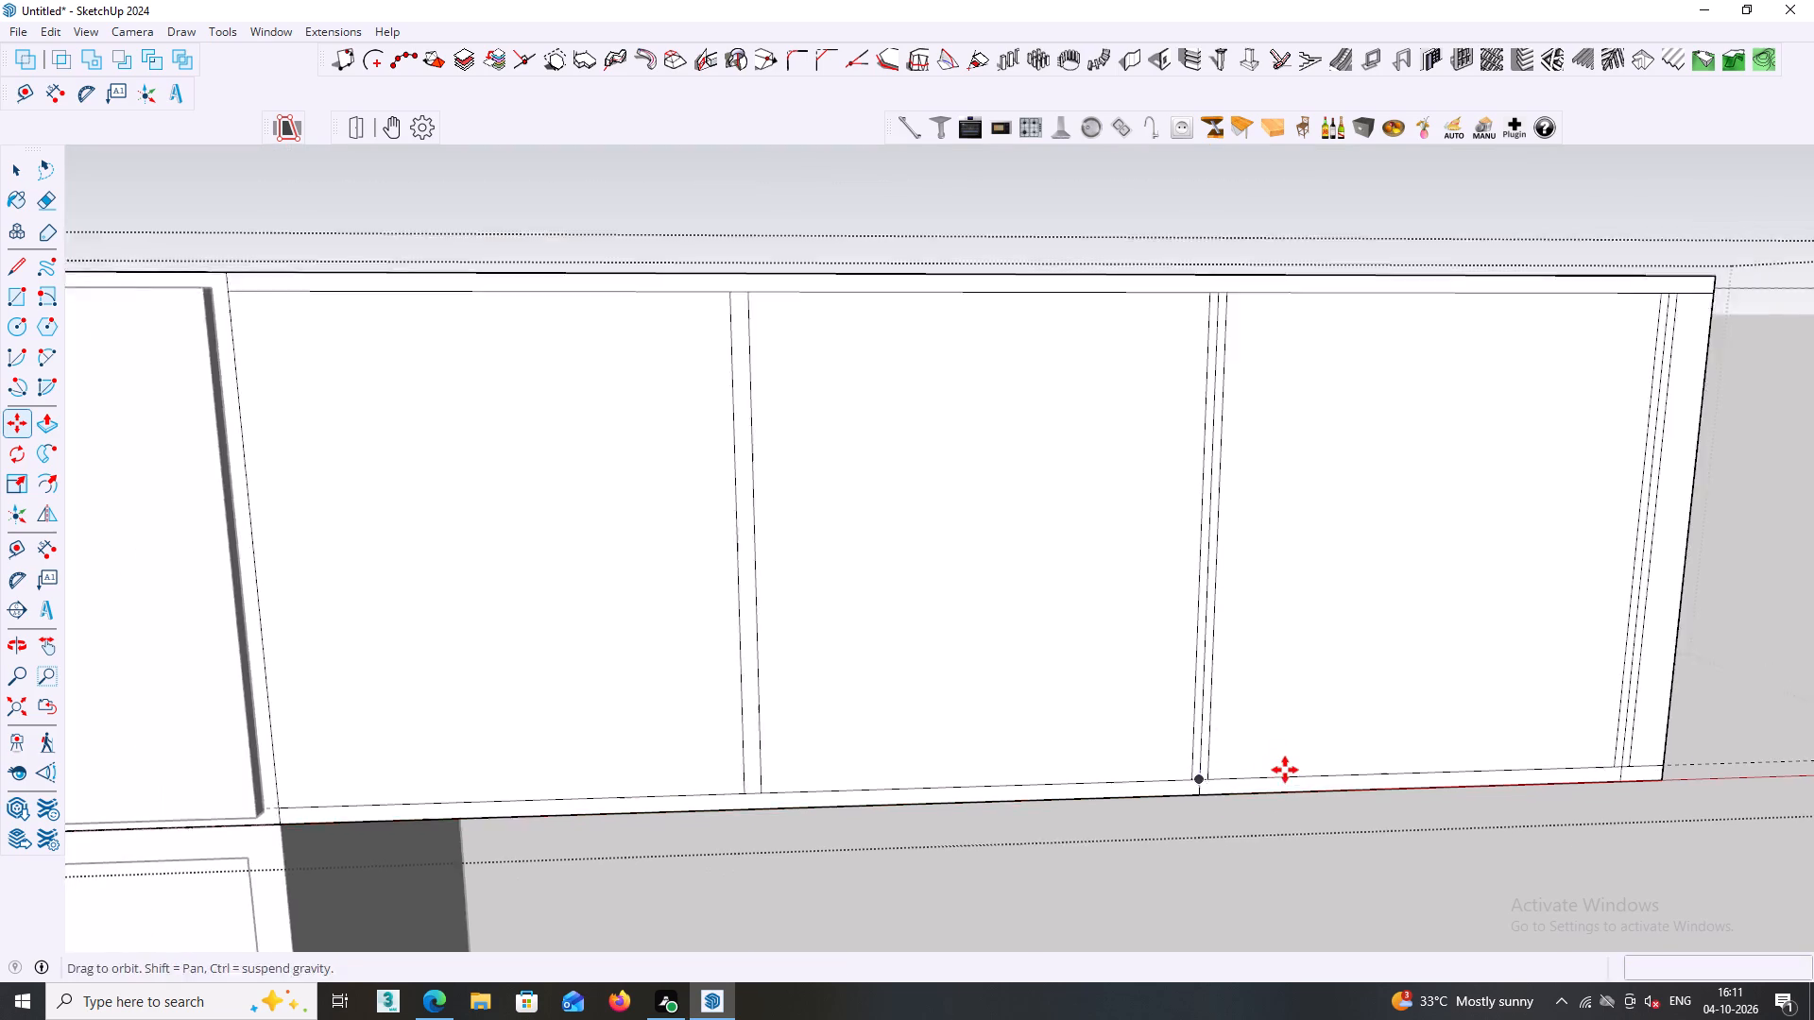
middle_click(1277, 763)
scroll(1285, 770, down, 4)
key(space)
middle_drag(1350, 736, 685, 717)
scroll(837, 688, up, 1)
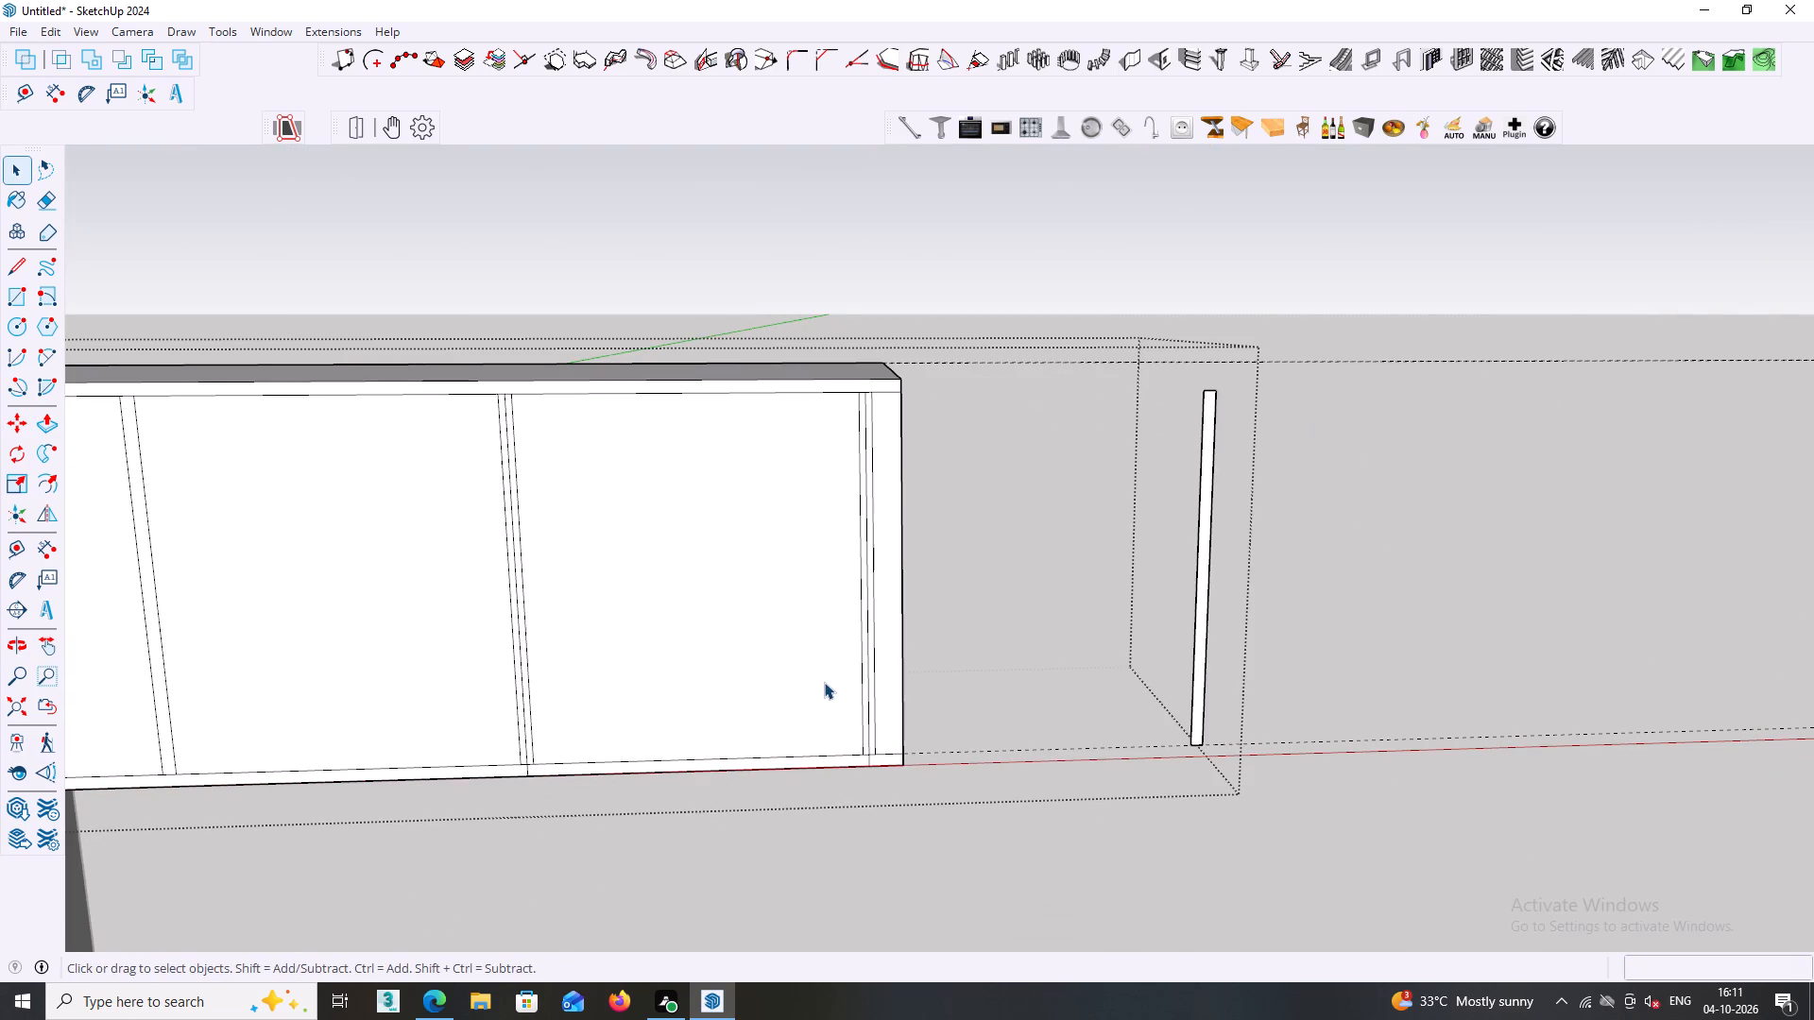
scroll(827, 684, down, 2)
key(ctrl+z)
scroll(835, 698, down, 2)
key(ctrl+y)
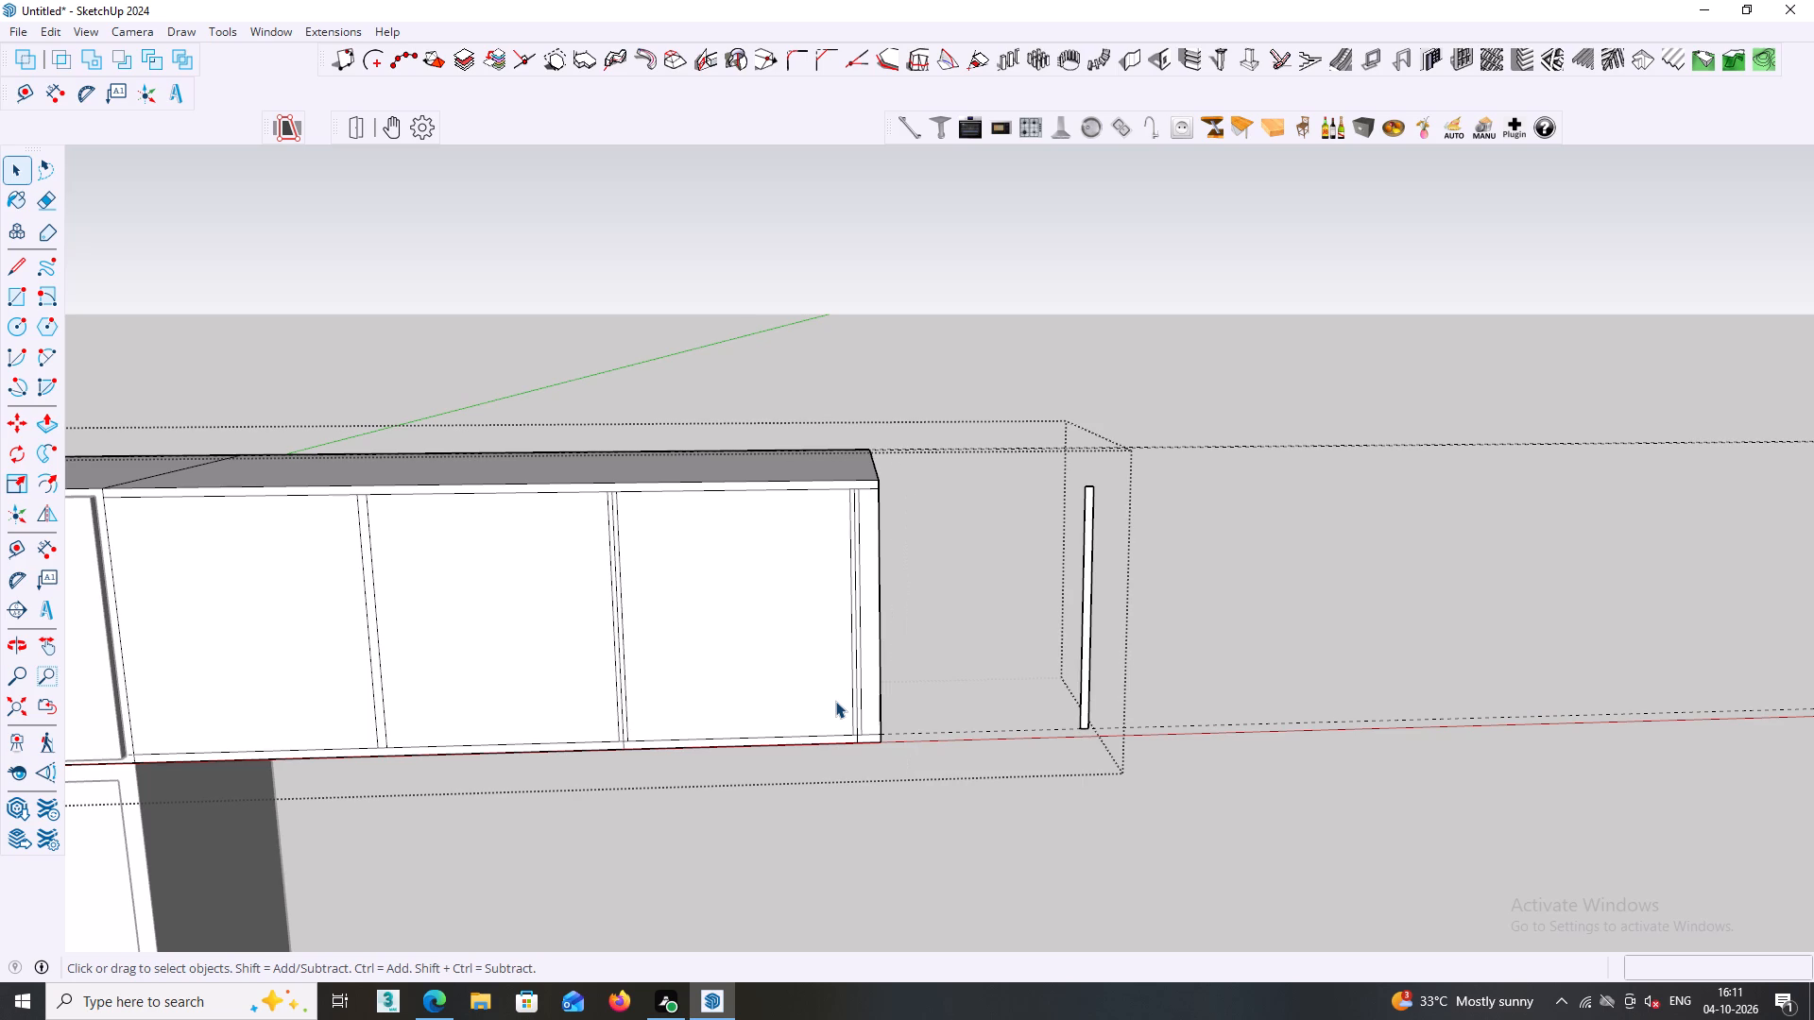
key(space)
double_click(1087, 645)
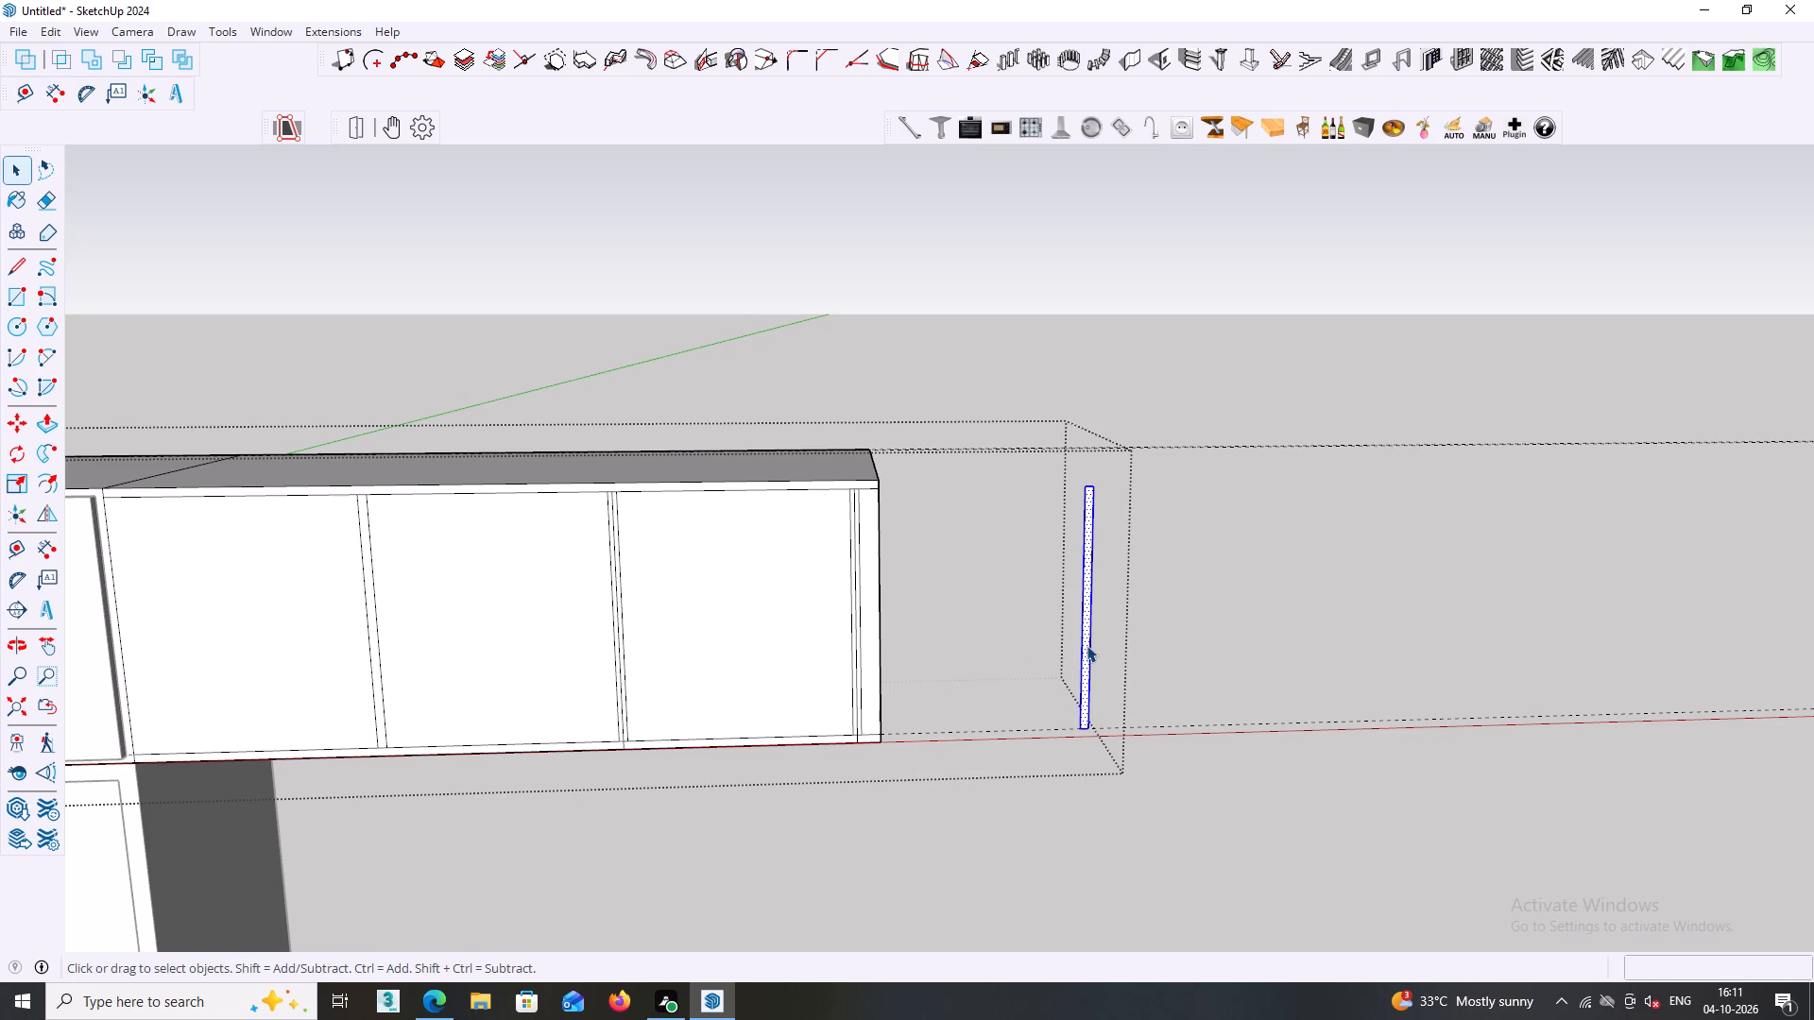
key(Delete)
Erase the centre line and inner edge of the strip copy at the end strip, leaving its outer line.
scroll(891, 734, up, 8)
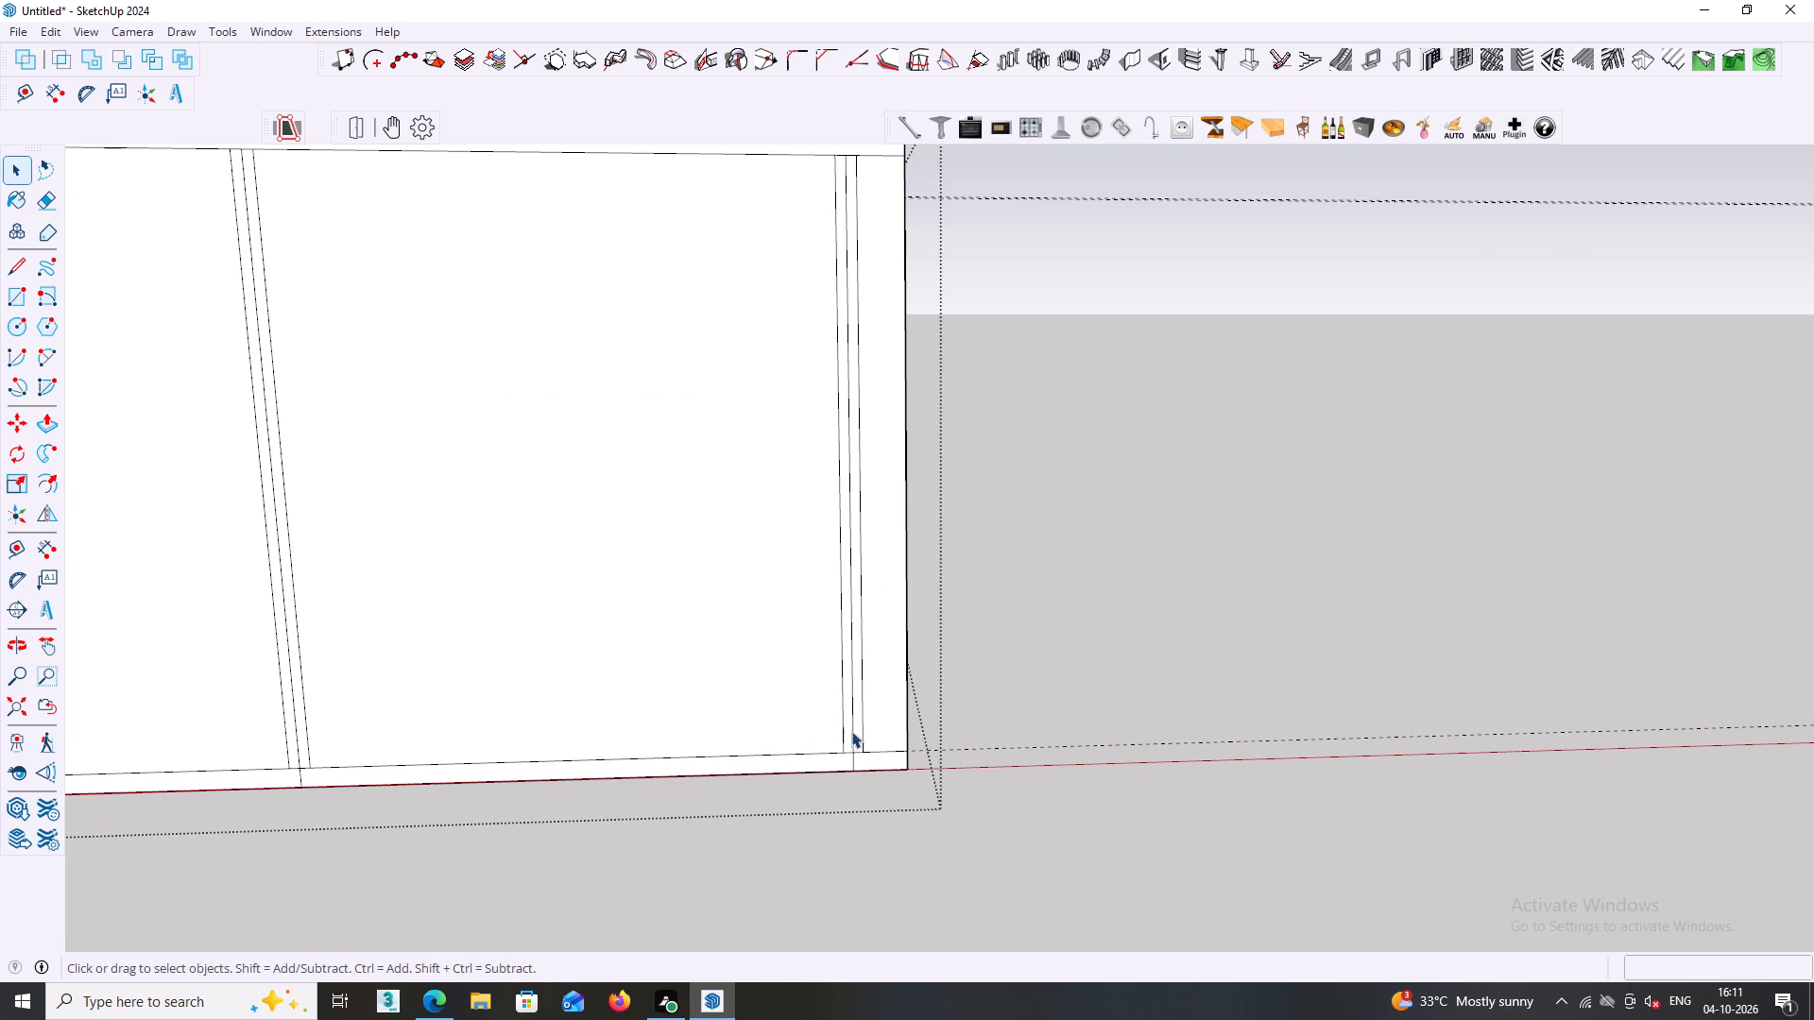
key(e)
click(852, 722)
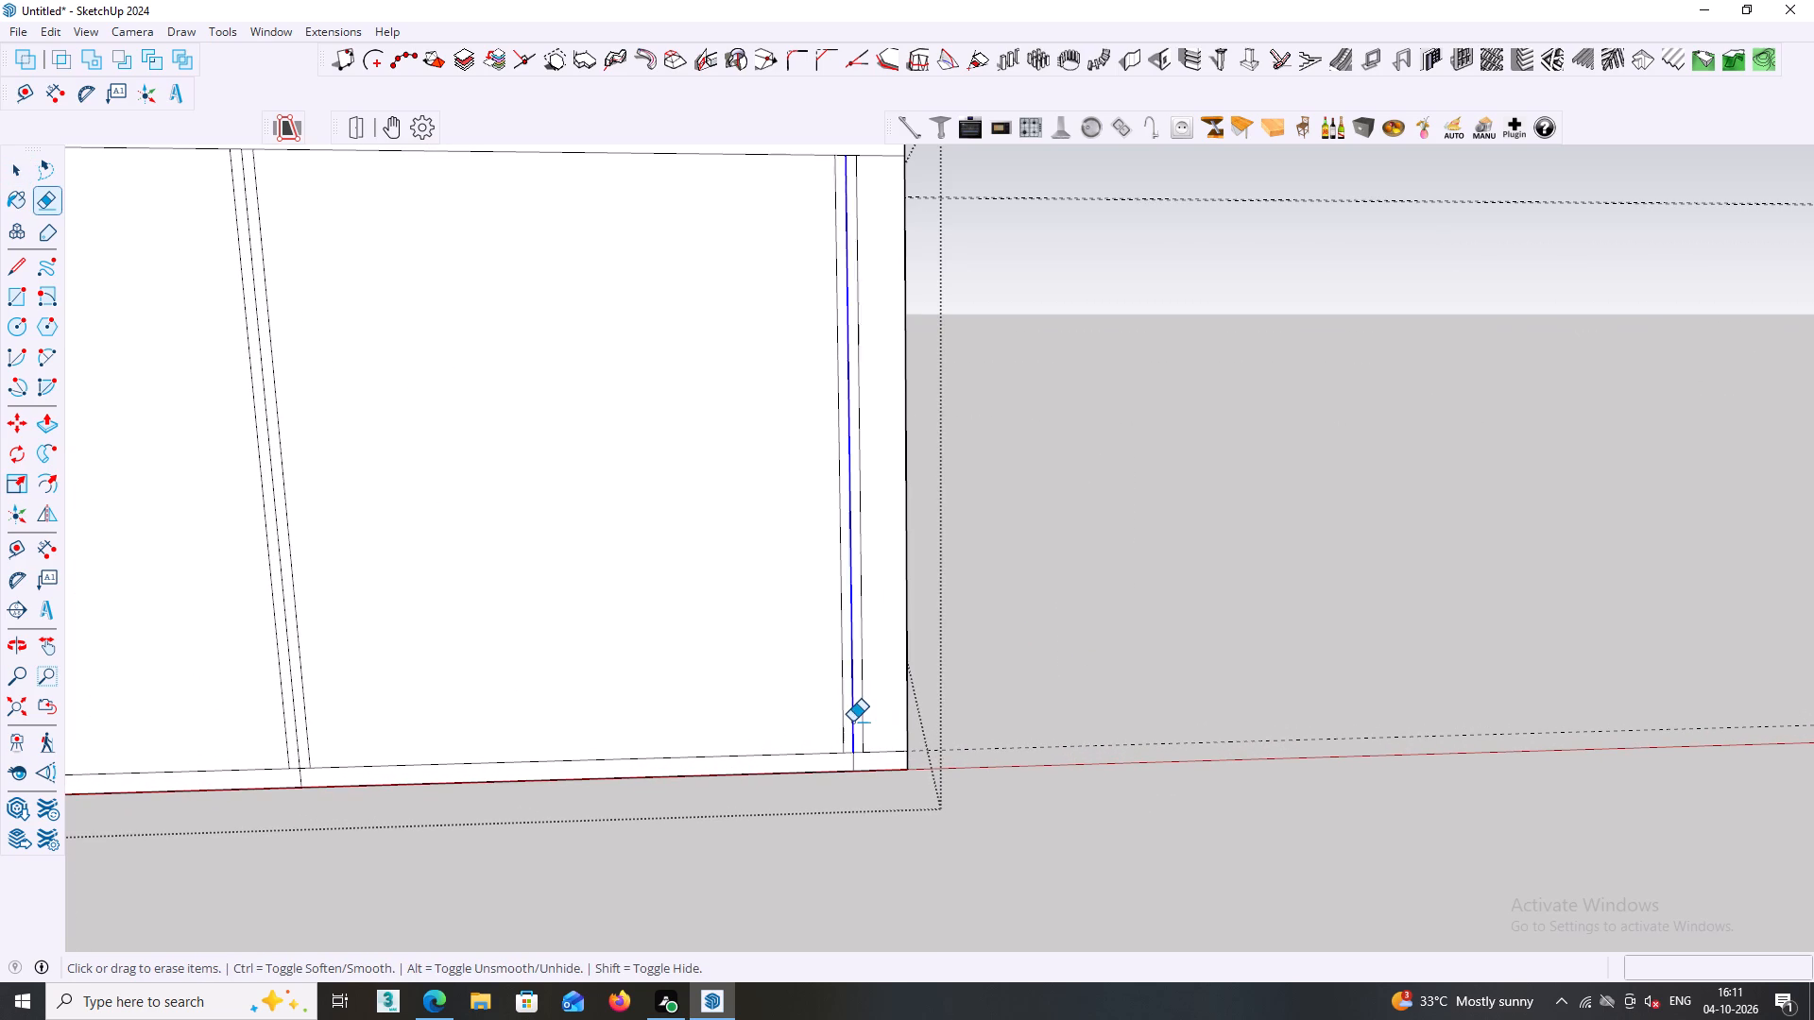
click(847, 722)
click(836, 713)
click(842, 711)
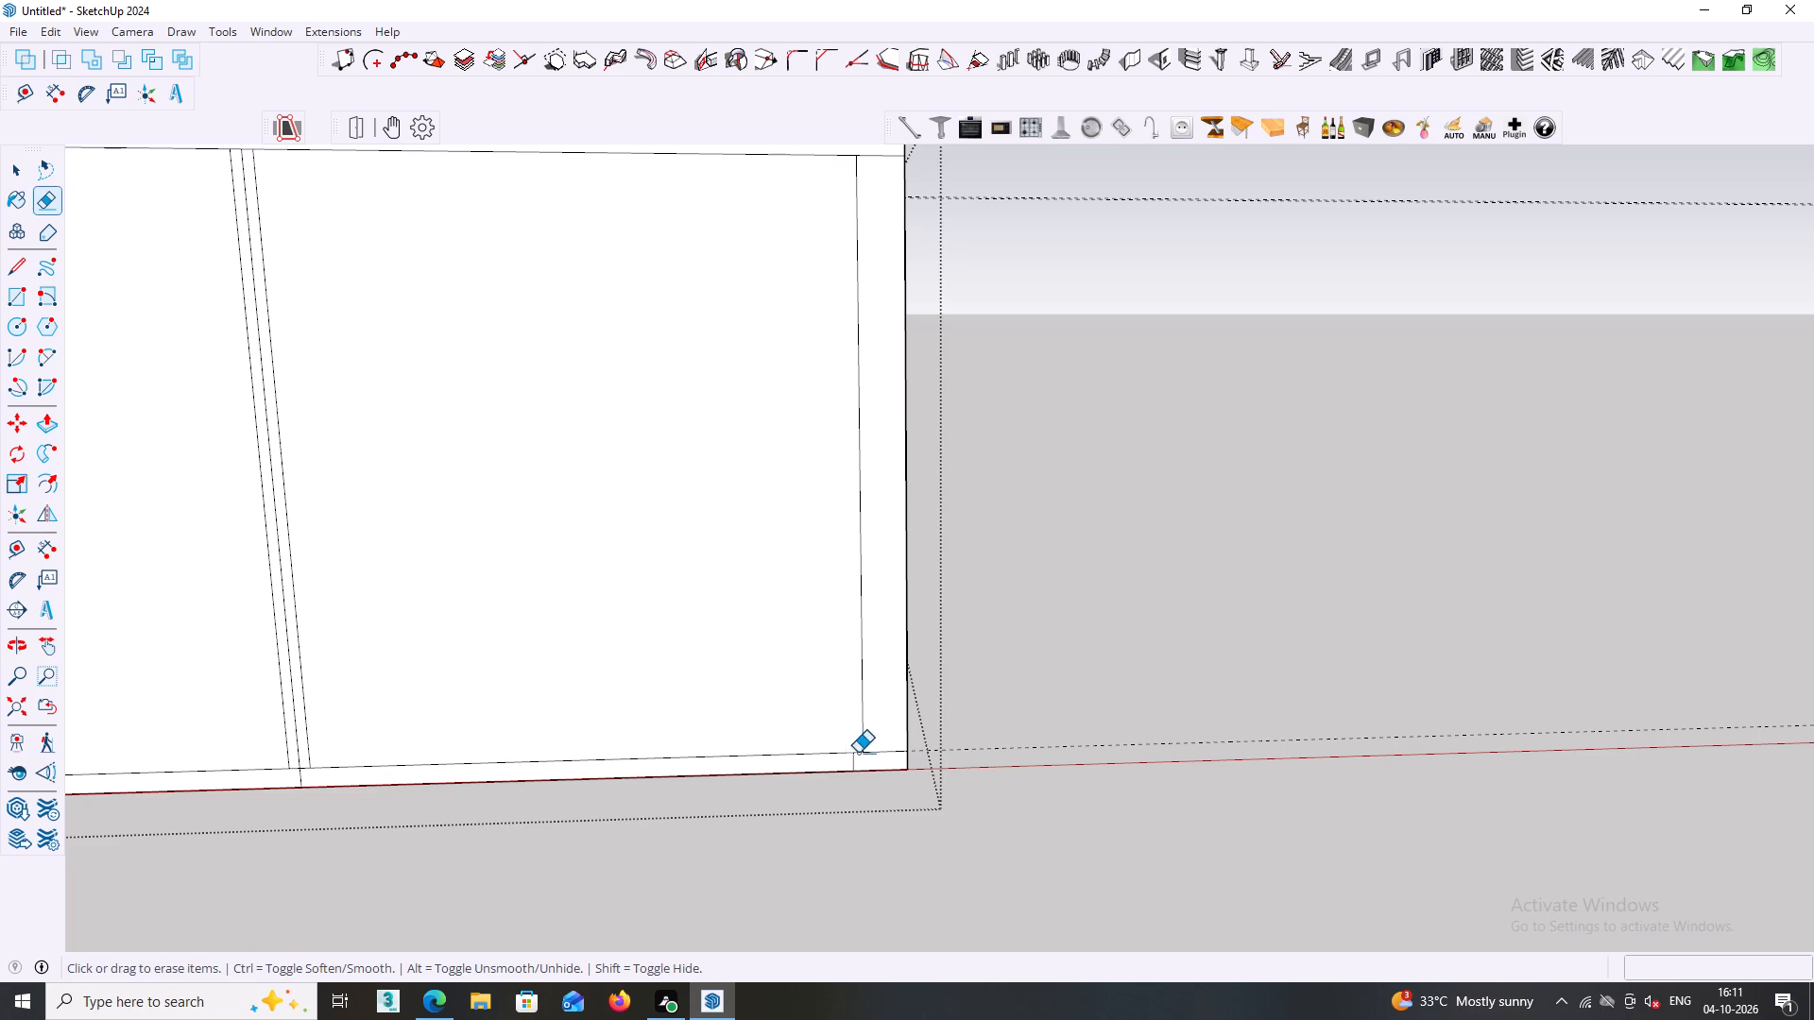
Erase the short vertical segment crossing the bottom strip beneath the end strip's line.
scroll(862, 727, down, 2)
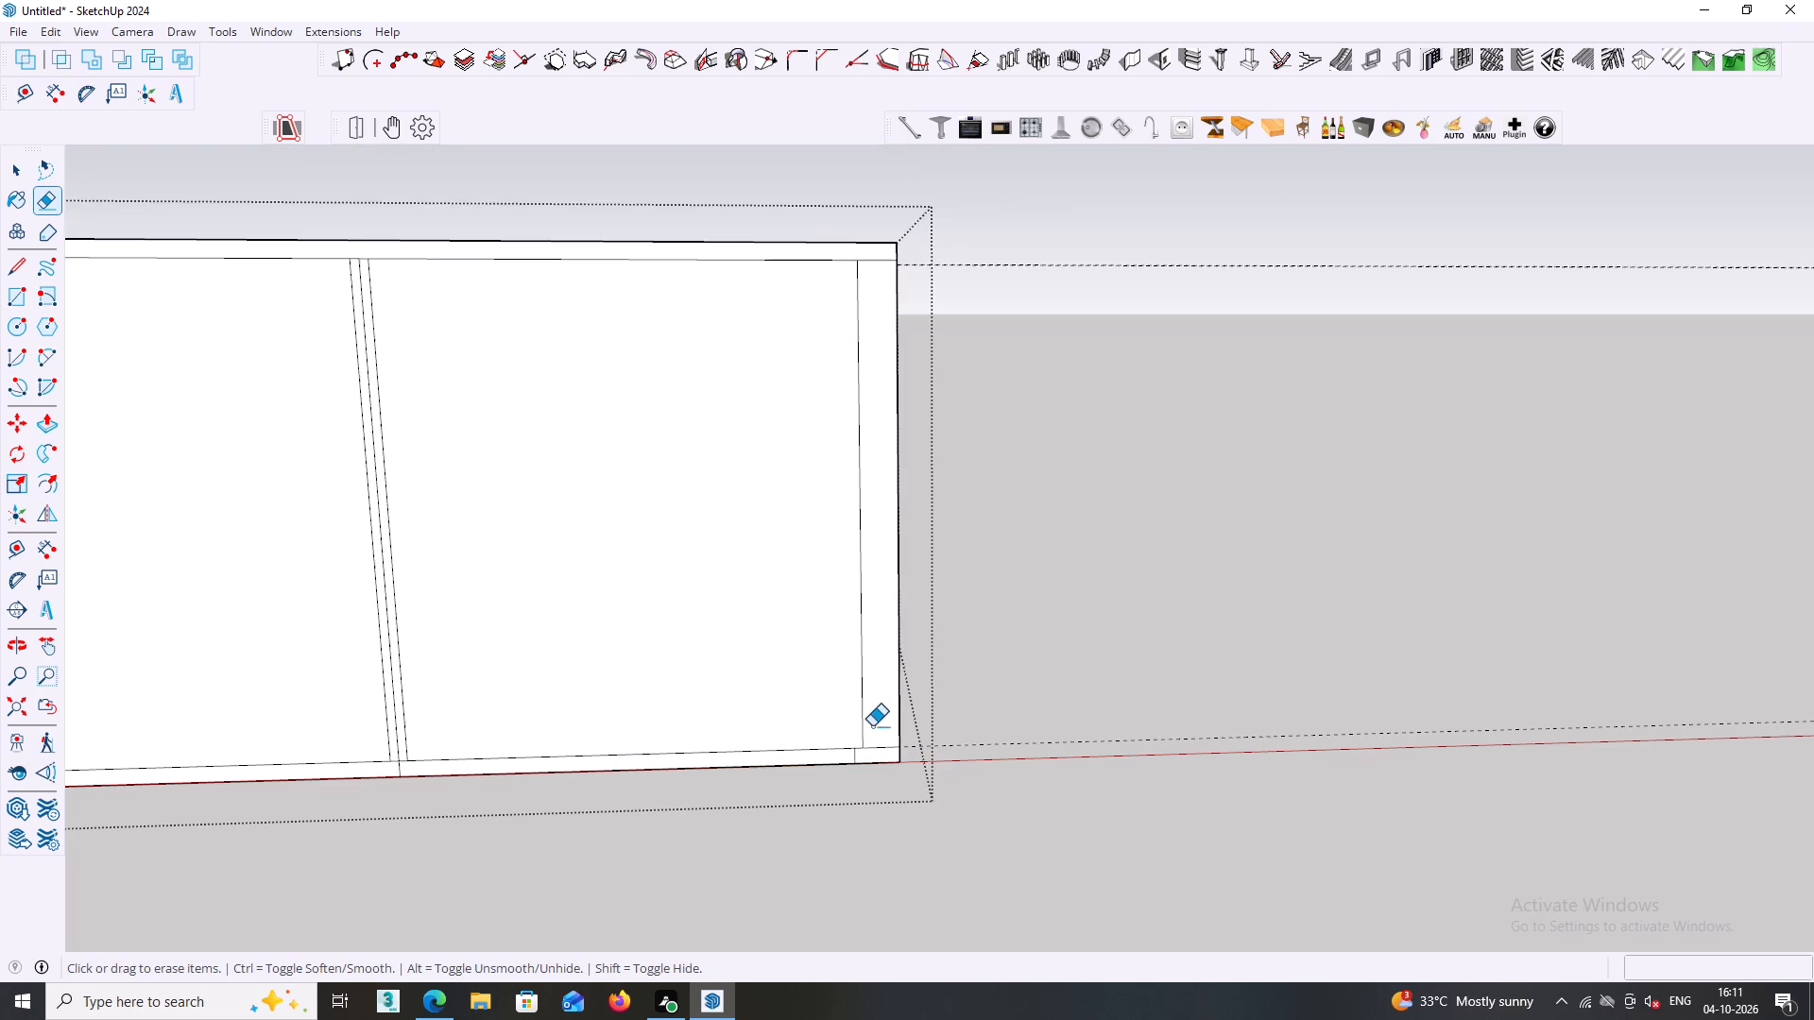
scroll(872, 726, down, 6)
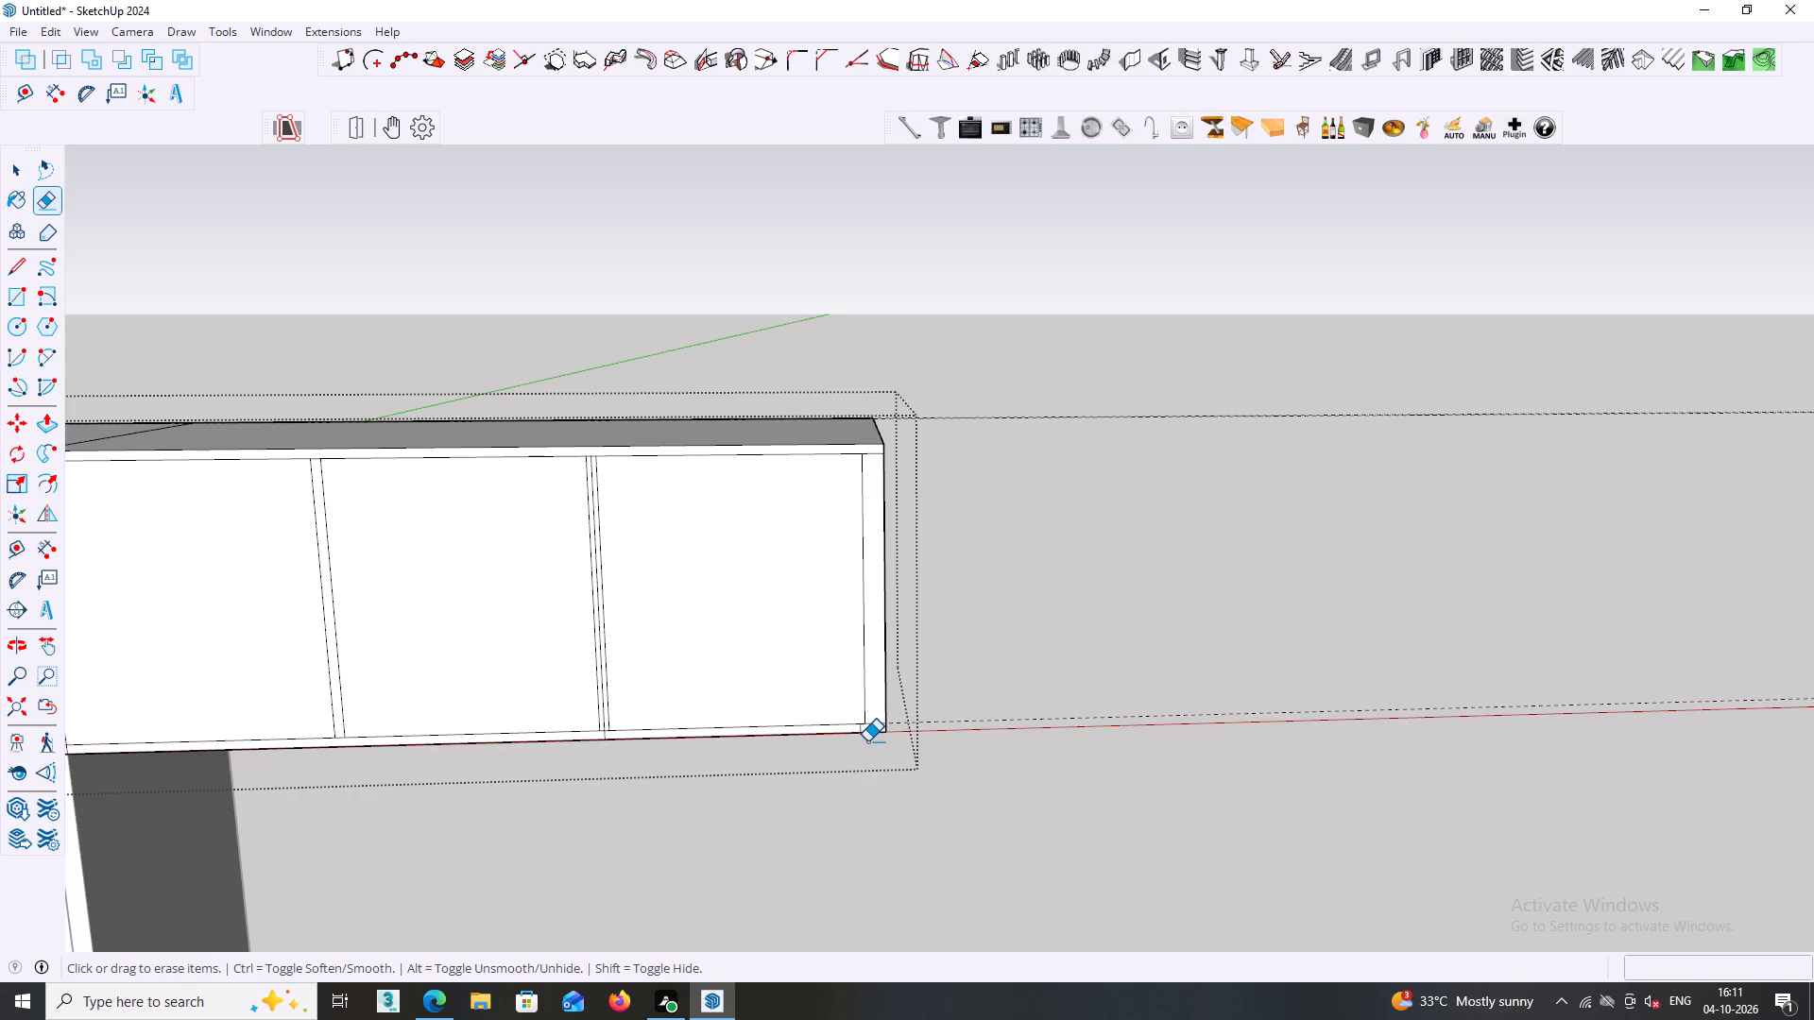
scroll(866, 737, up, 4)
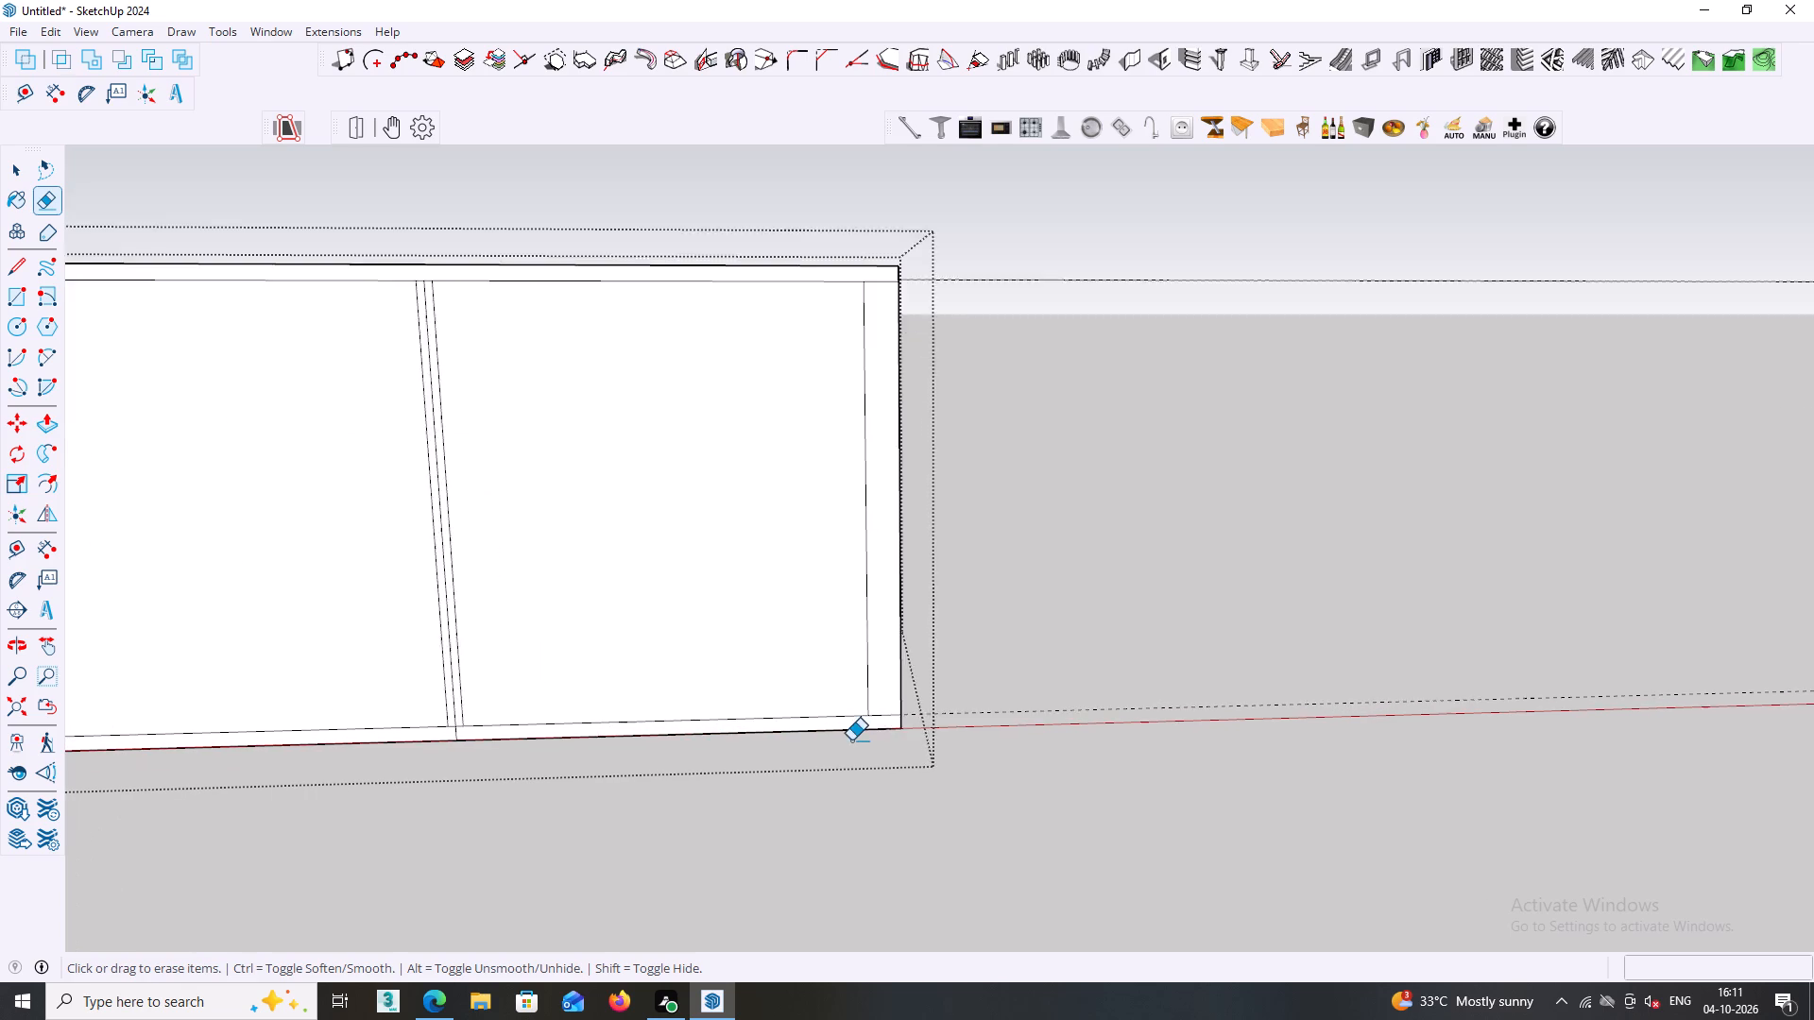
scroll(851, 740, up, 7)
click(881, 699)
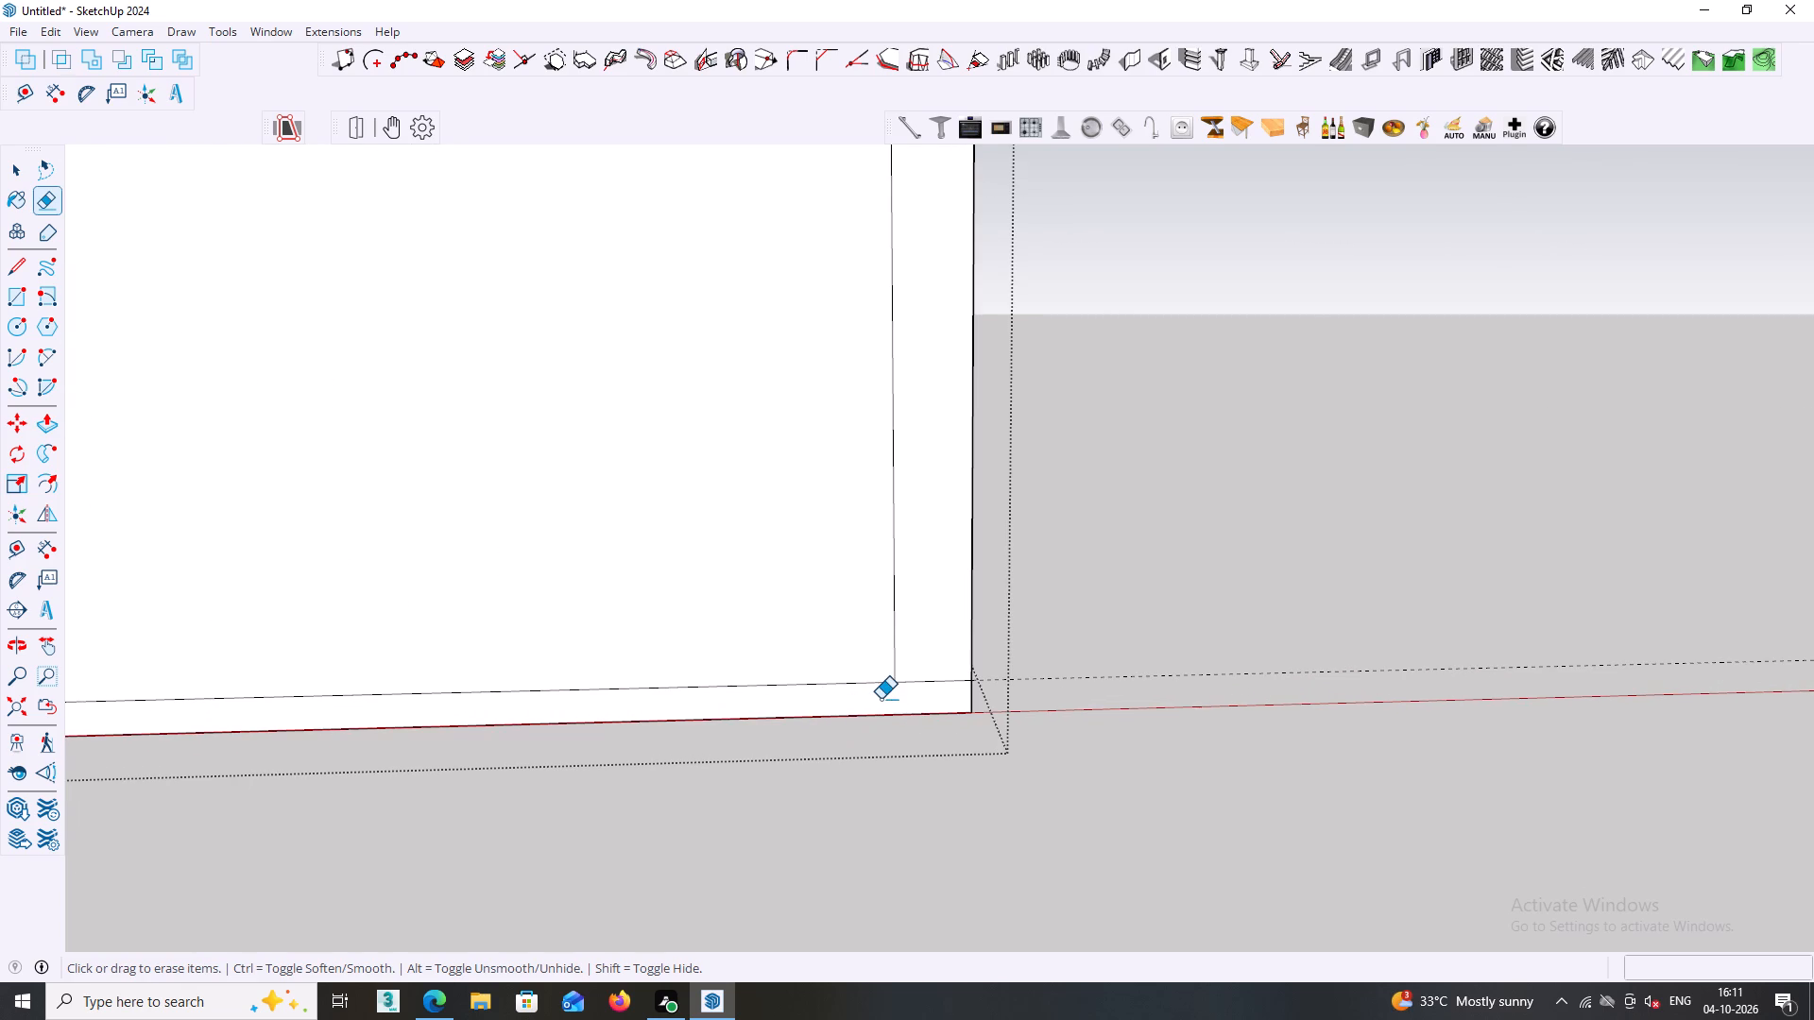
Erase the centre line of the divider between the second and third panels and the short segment crossing the bottom strip beneath it.
scroll(878, 701, down, 15)
middle_drag(890, 710, 976, 712)
scroll(750, 685, up, 7)
click(747, 678)
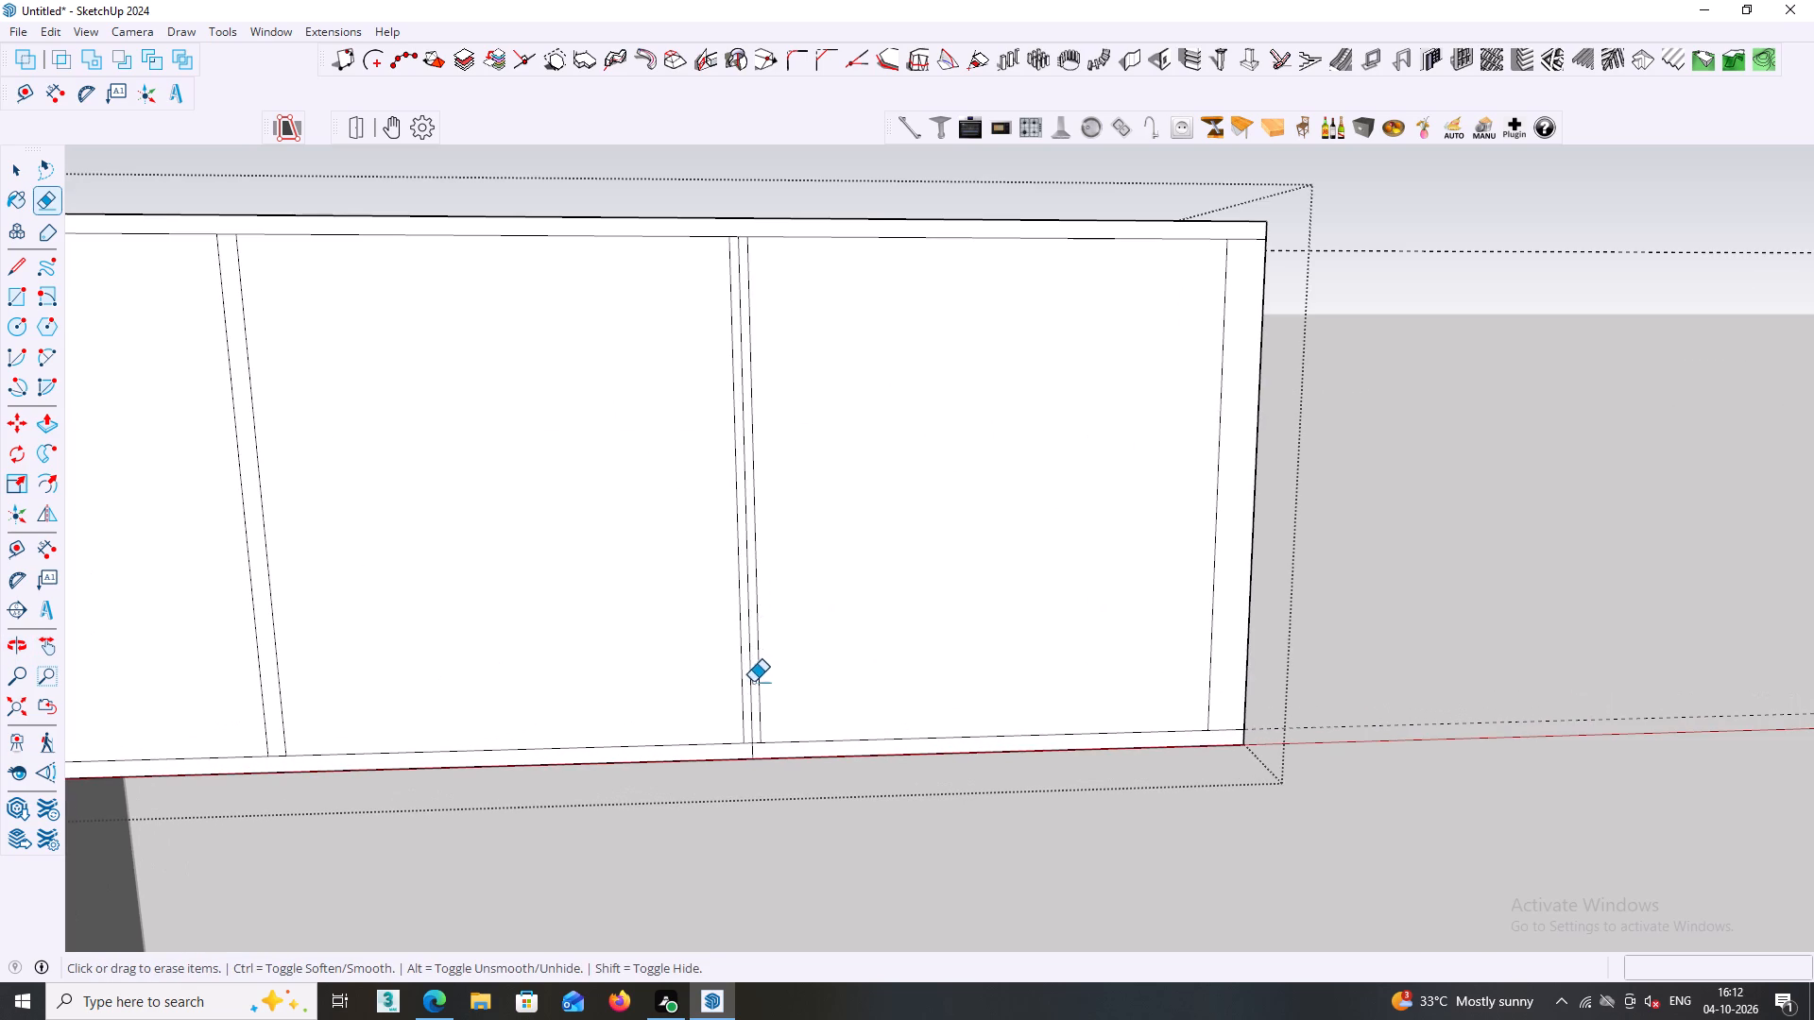
click(750, 688)
click(753, 755)
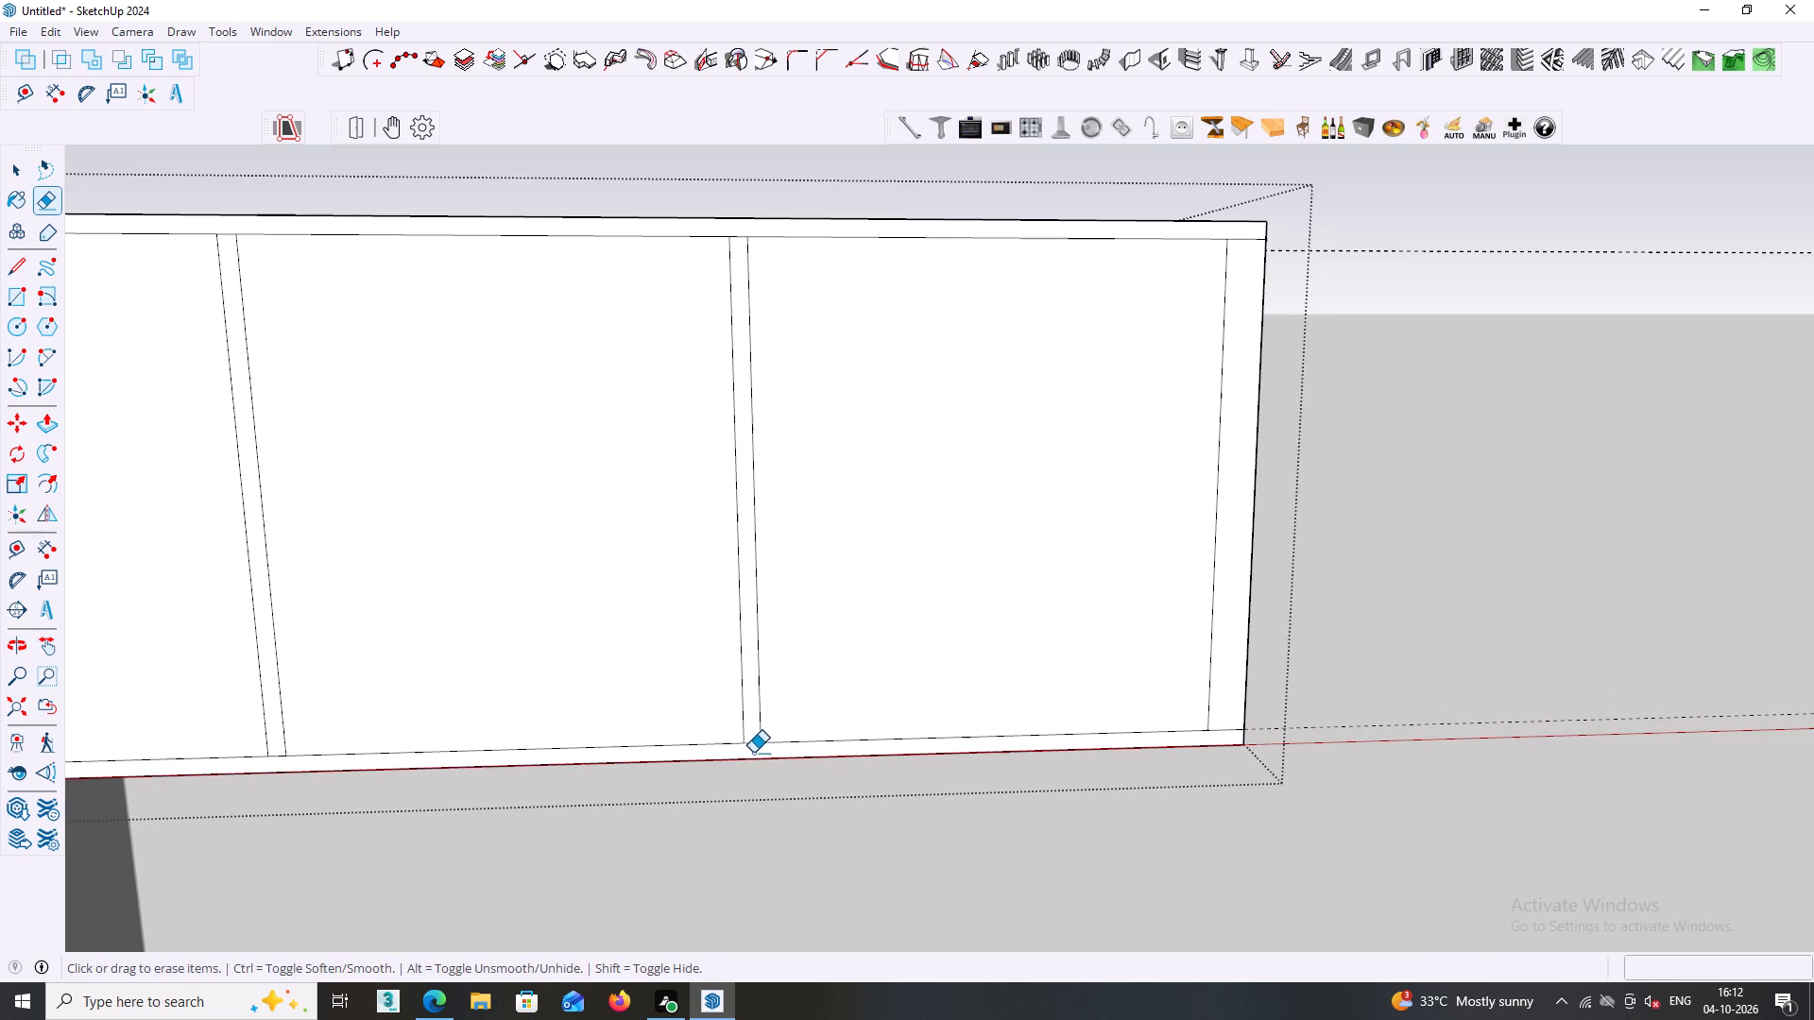
Push the extension's first panel, next to the existing doors, inward to the back edge, 591.6 mm deep.
middle_drag(753, 749, 1000, 747)
shift+scroll(989, 749, up, 1)
scroll(473, 673, down, 11)
middle_click(566, 702)
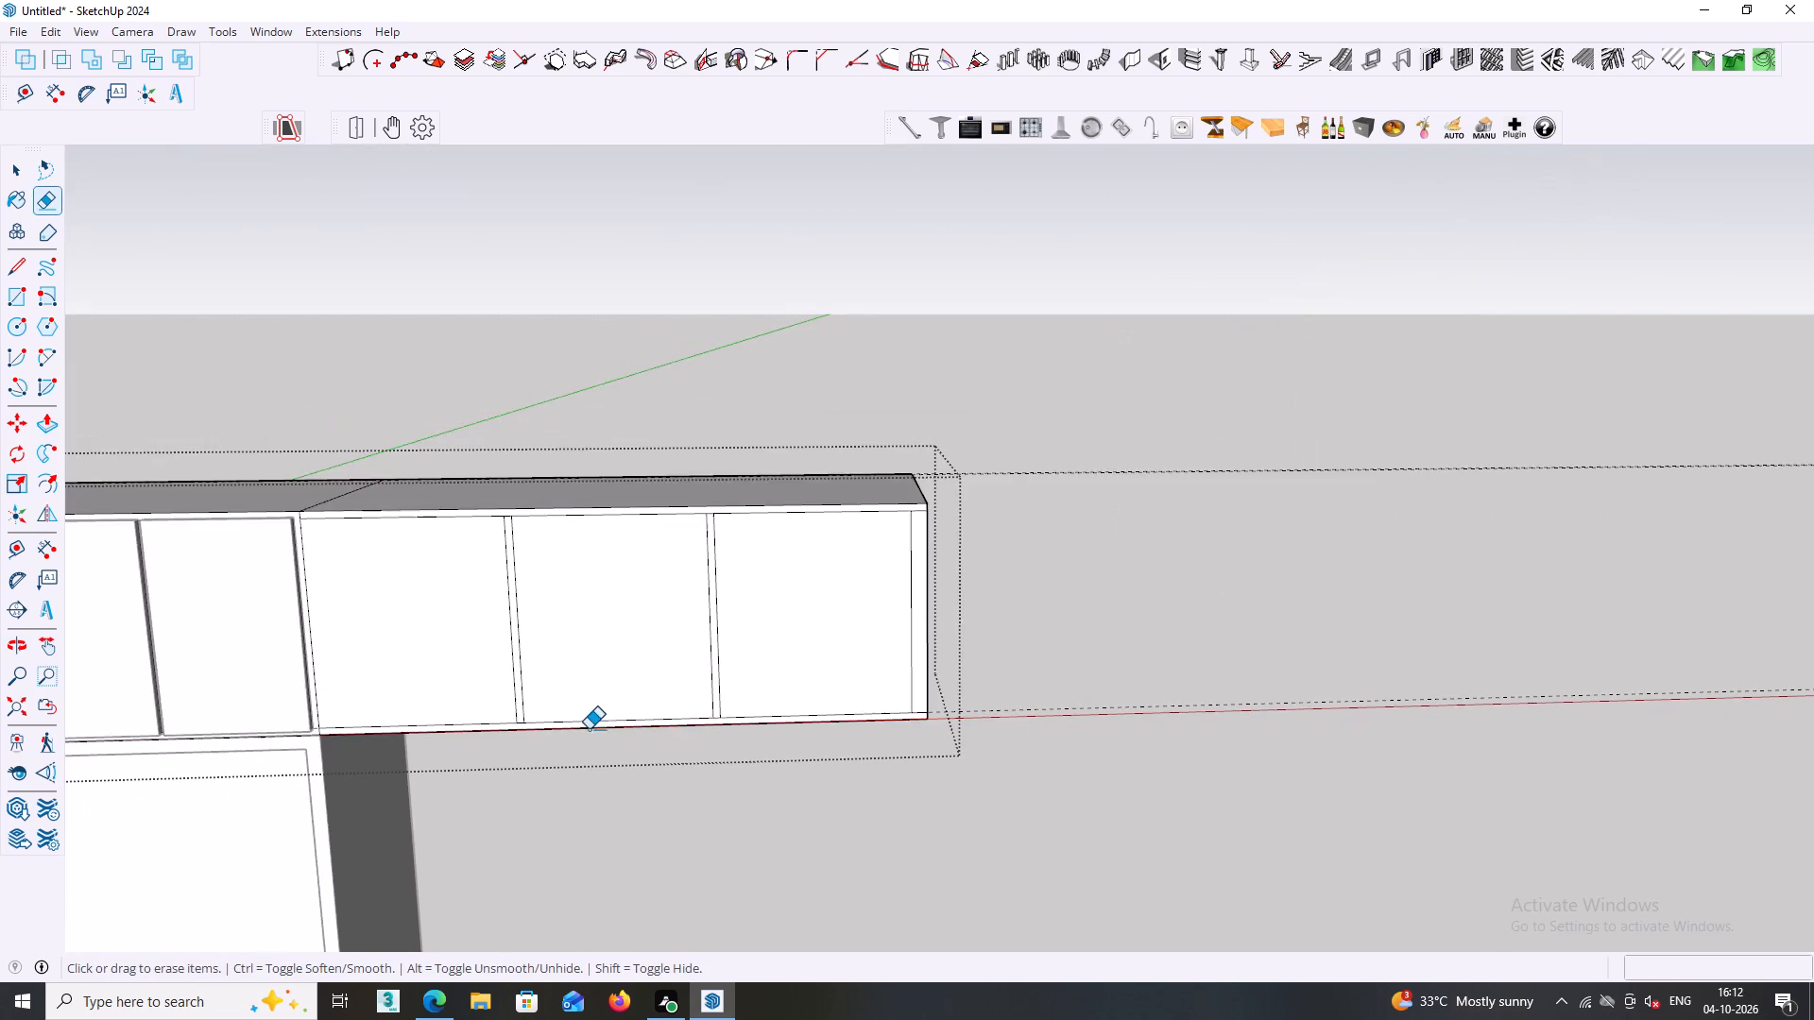
middle_drag(590, 729, 824, 767)
scroll(504, 681, down, 2)
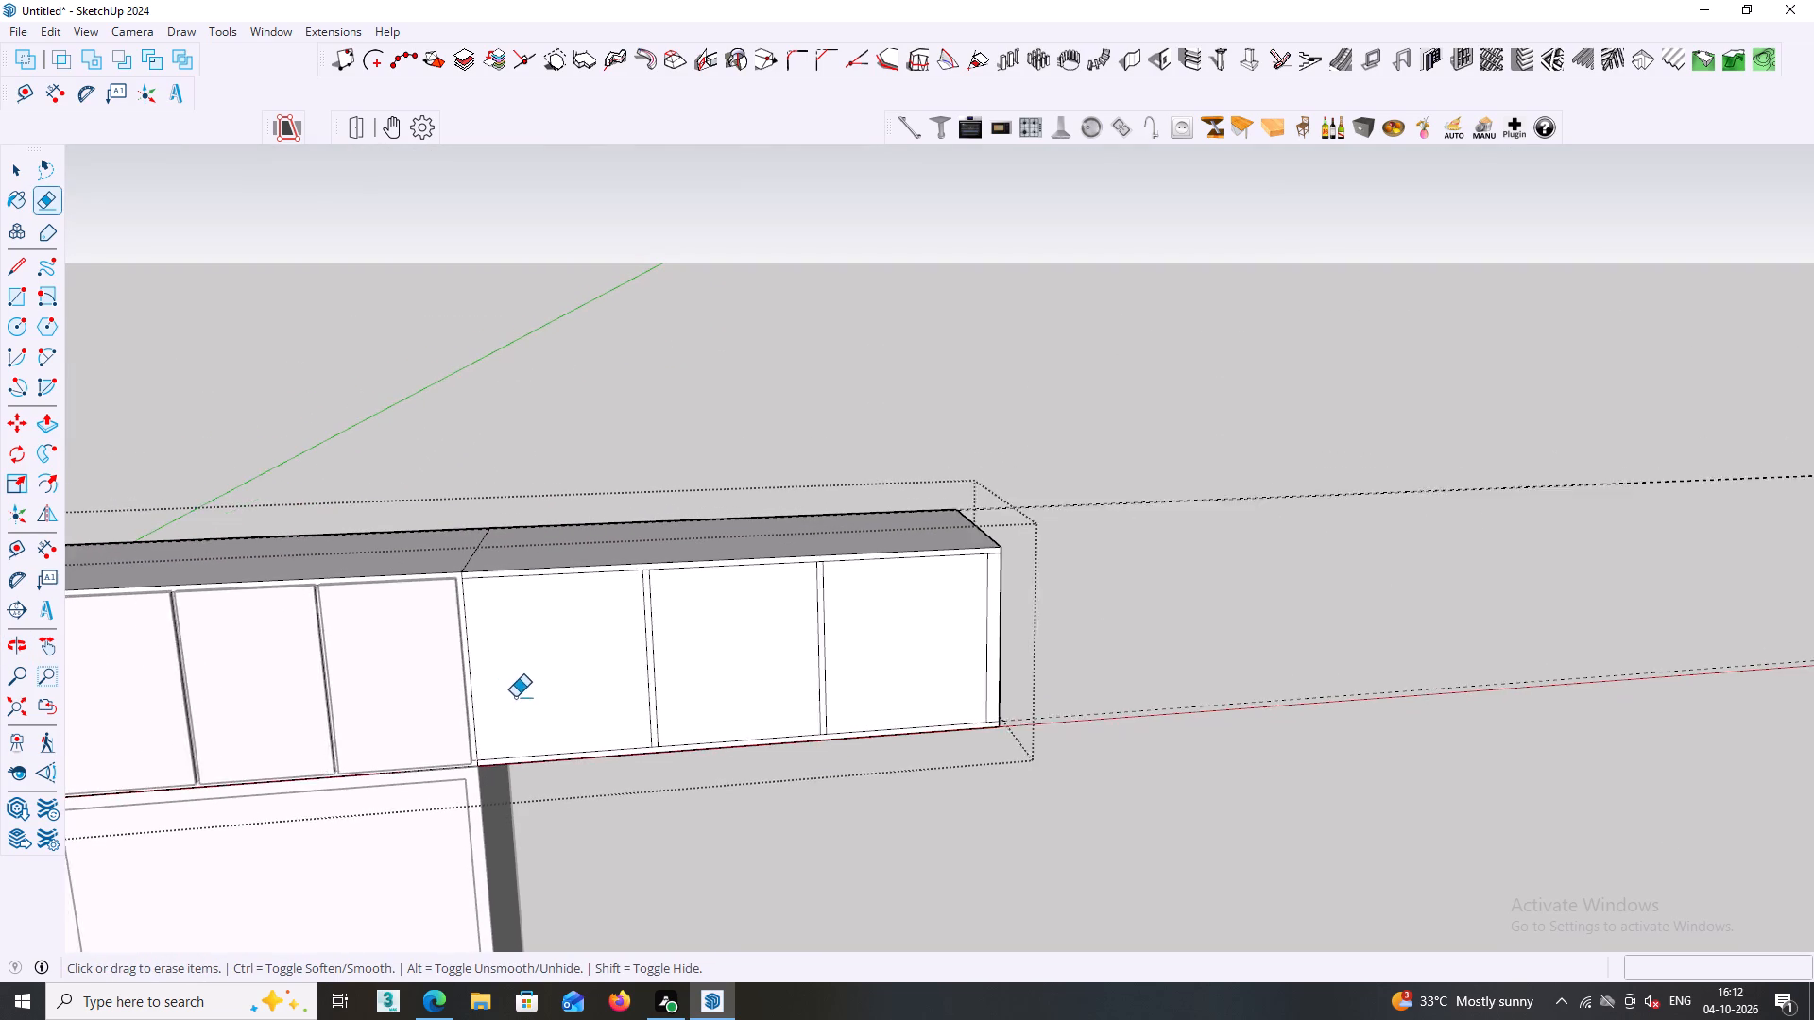
scroll(515, 697, down, 1)
key(space)
click(517, 704)
key(p)
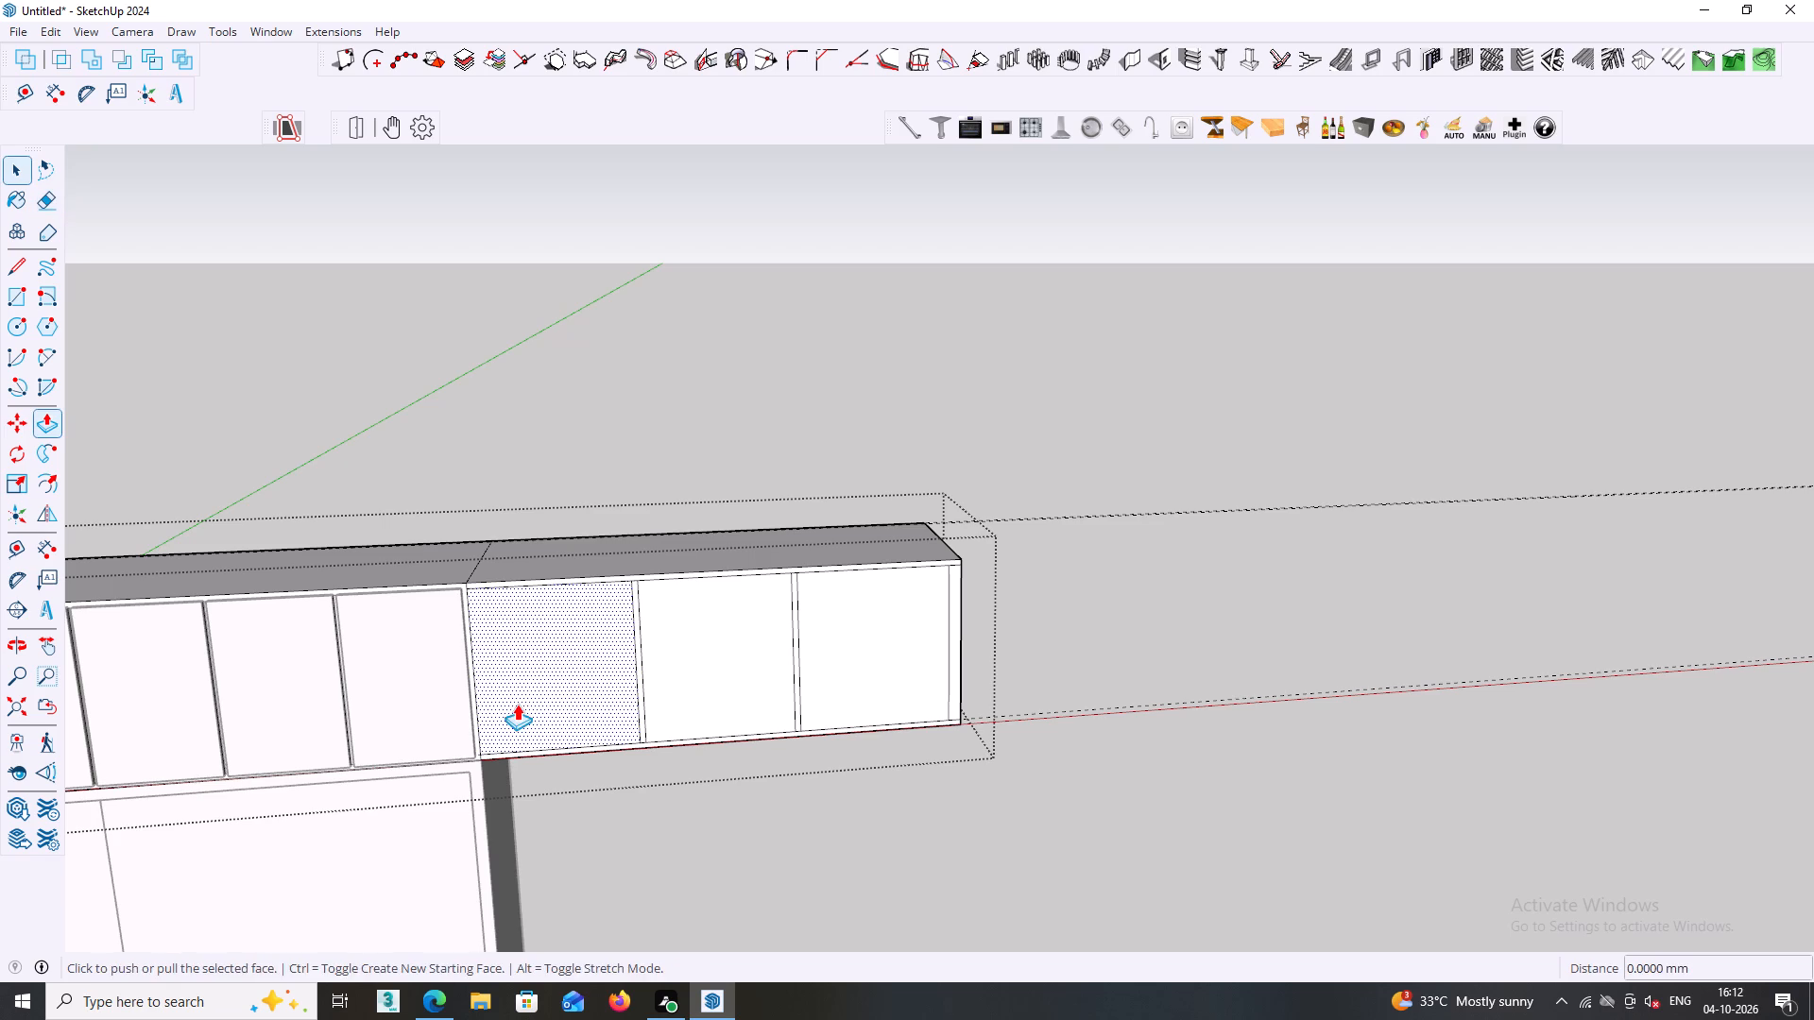
click(517, 704)
middle_drag(515, 540, 522, 735)
scroll(521, 518, up, 1)
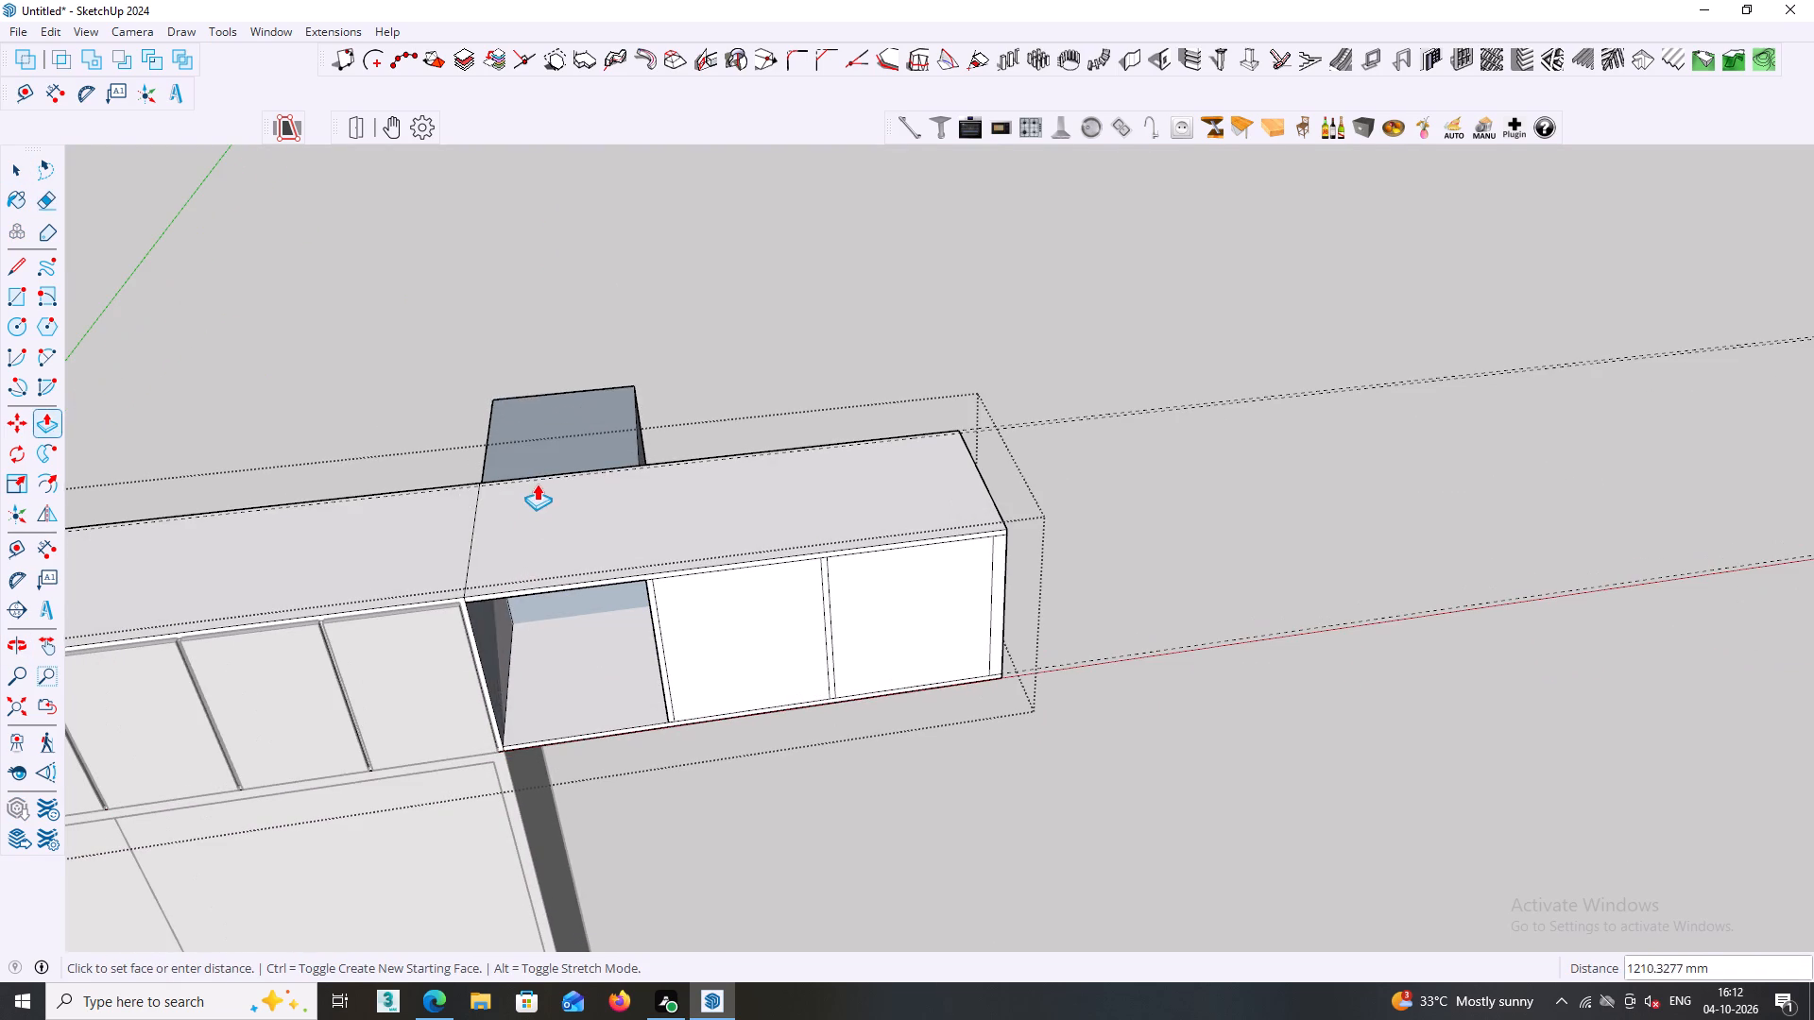
click(599, 469)
Push the extension's middle and end panels inward to the same depth and leave the group.
key(space)
click(764, 662)
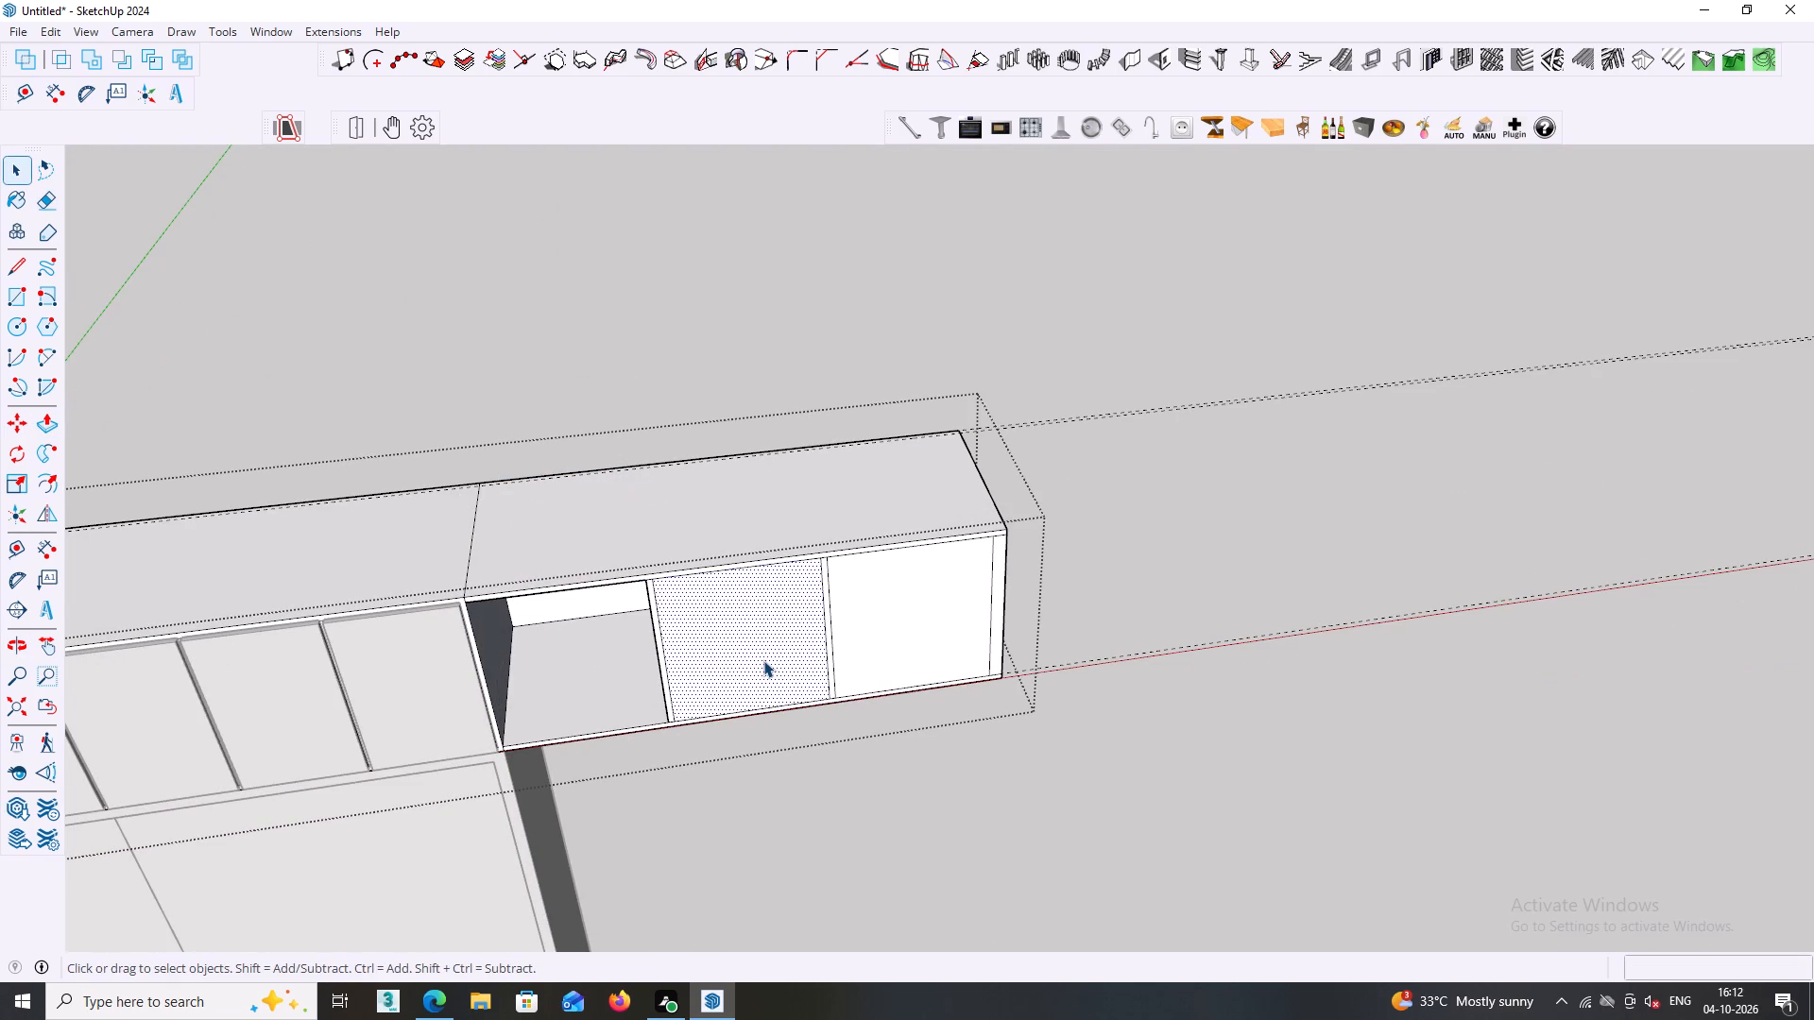
key(p)
double_click(763, 660)
middle_drag(763, 660, 642, 533)
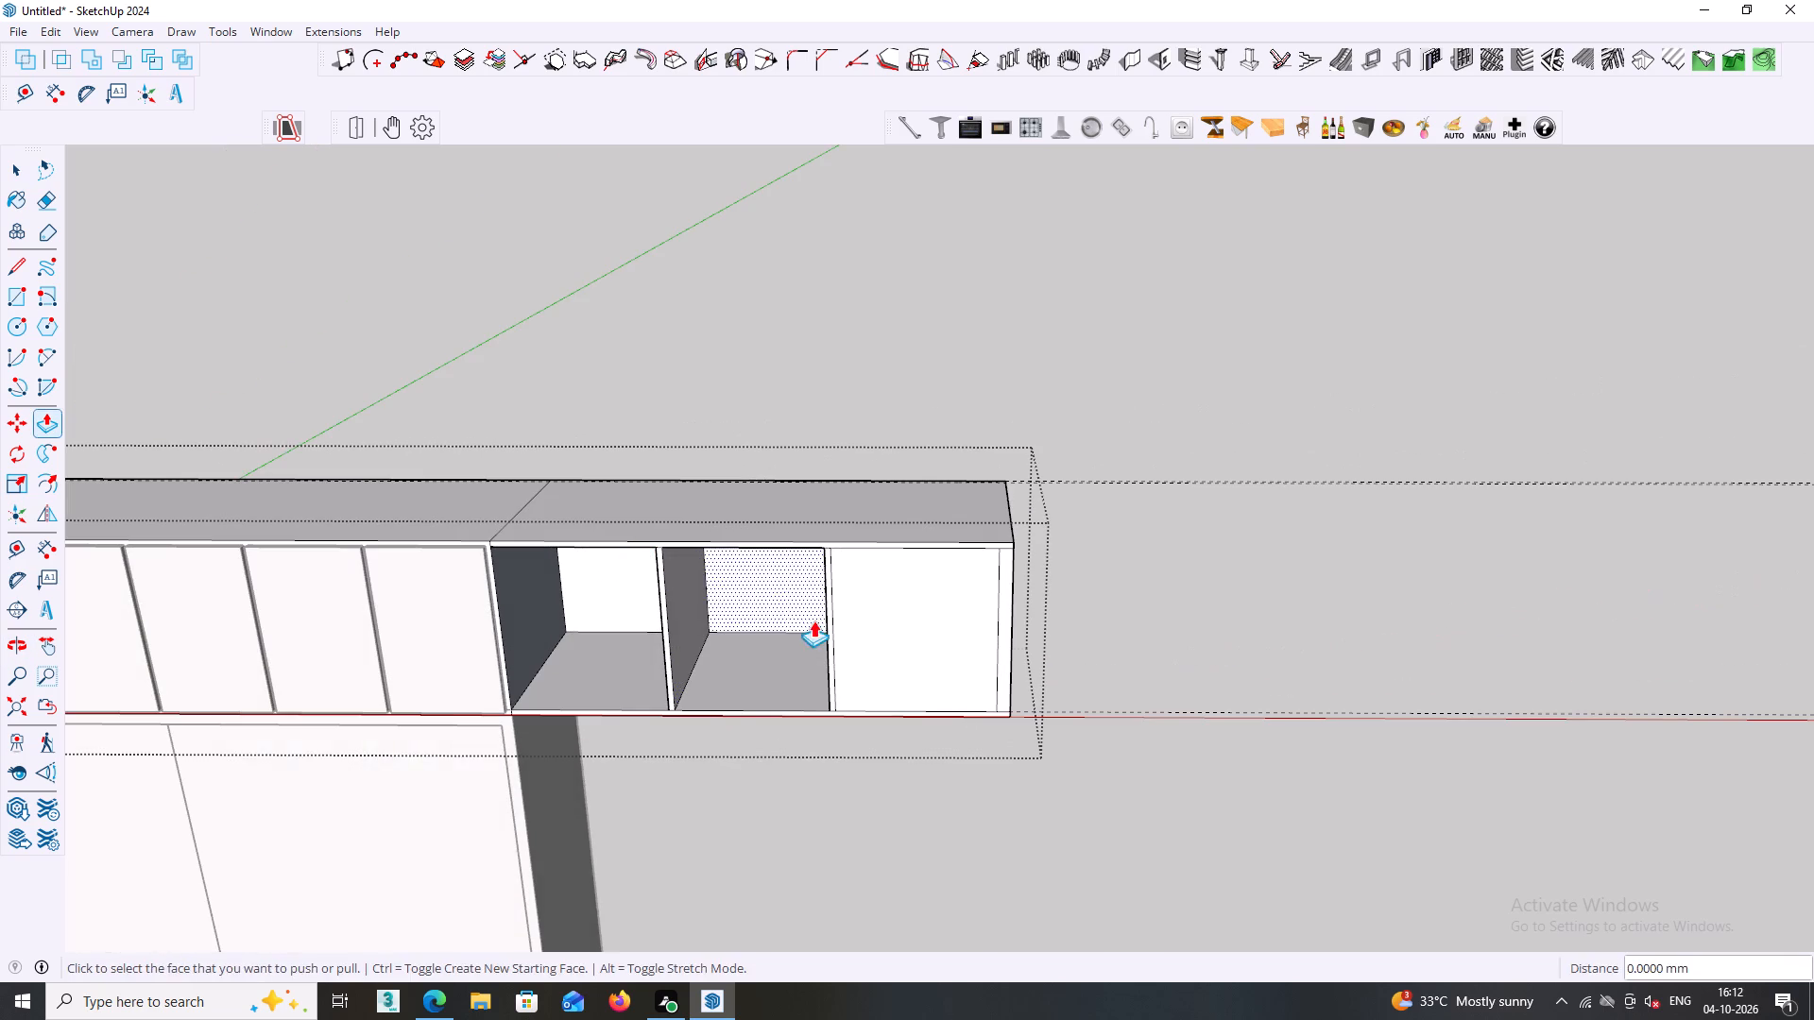
key(space)
click(874, 643)
key(p)
double_click(874, 643)
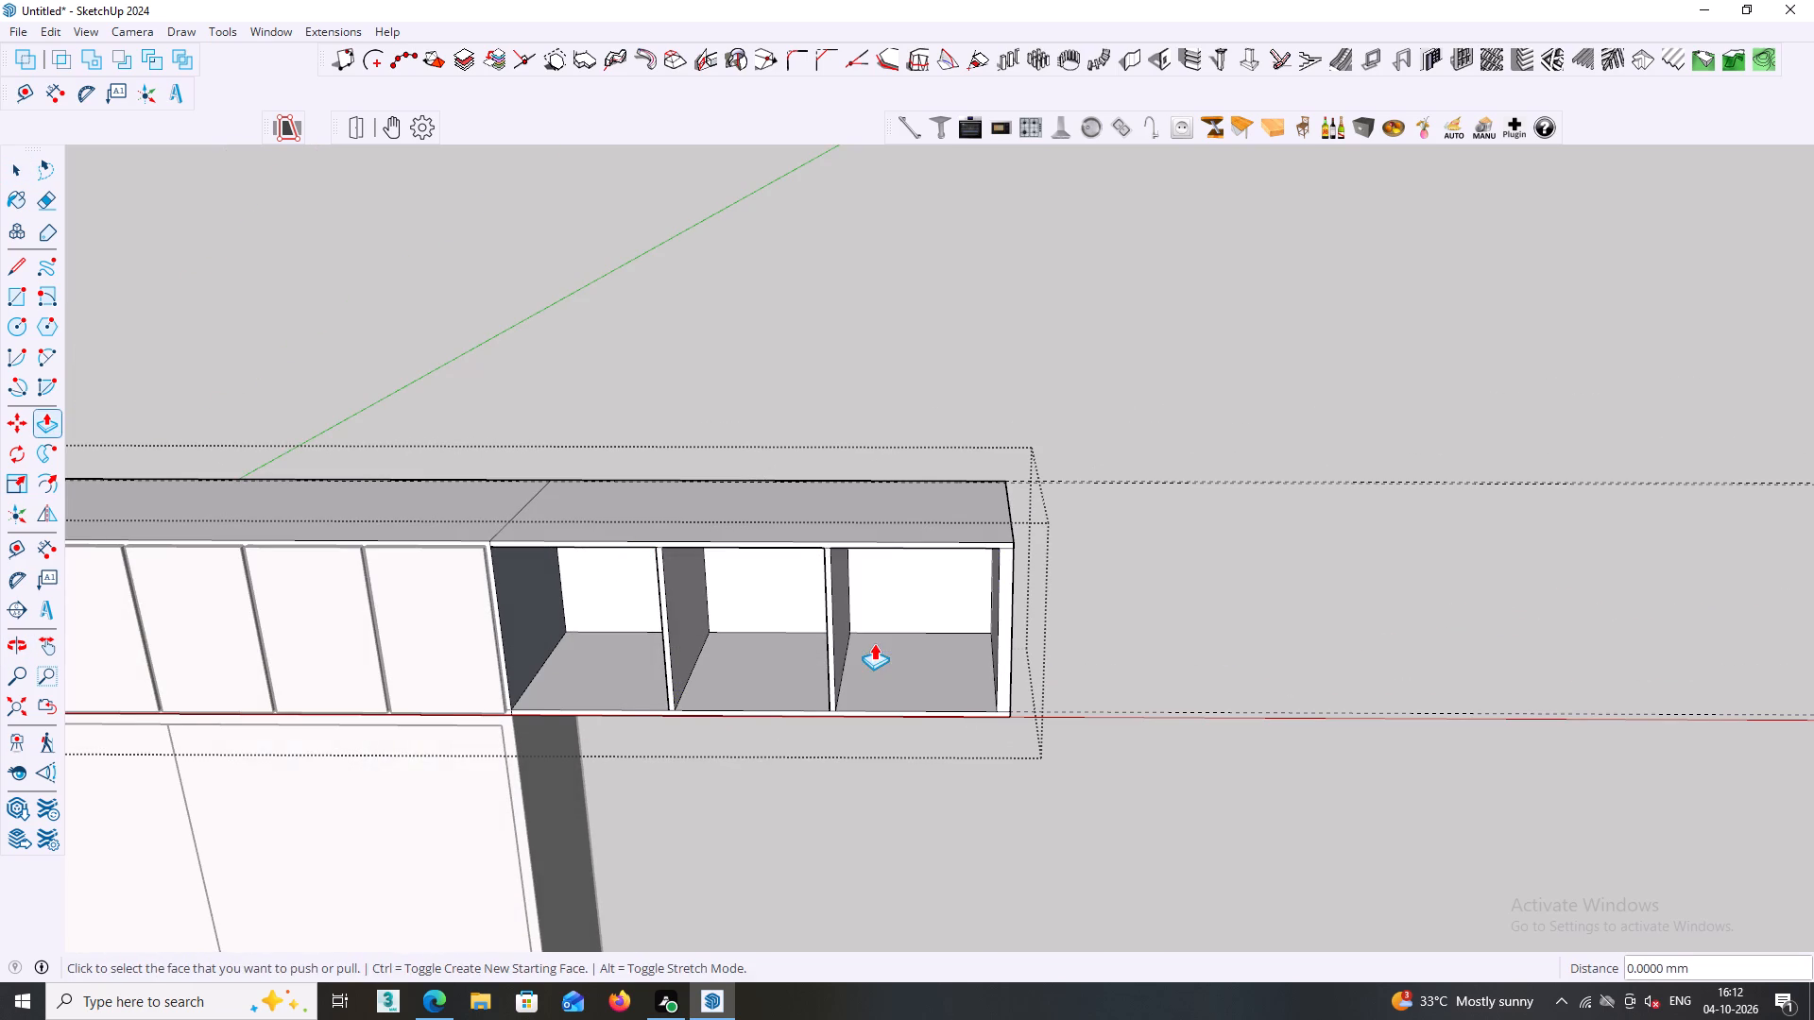
scroll(871, 638, down, 2)
middle_drag(863, 650, 715, 461)
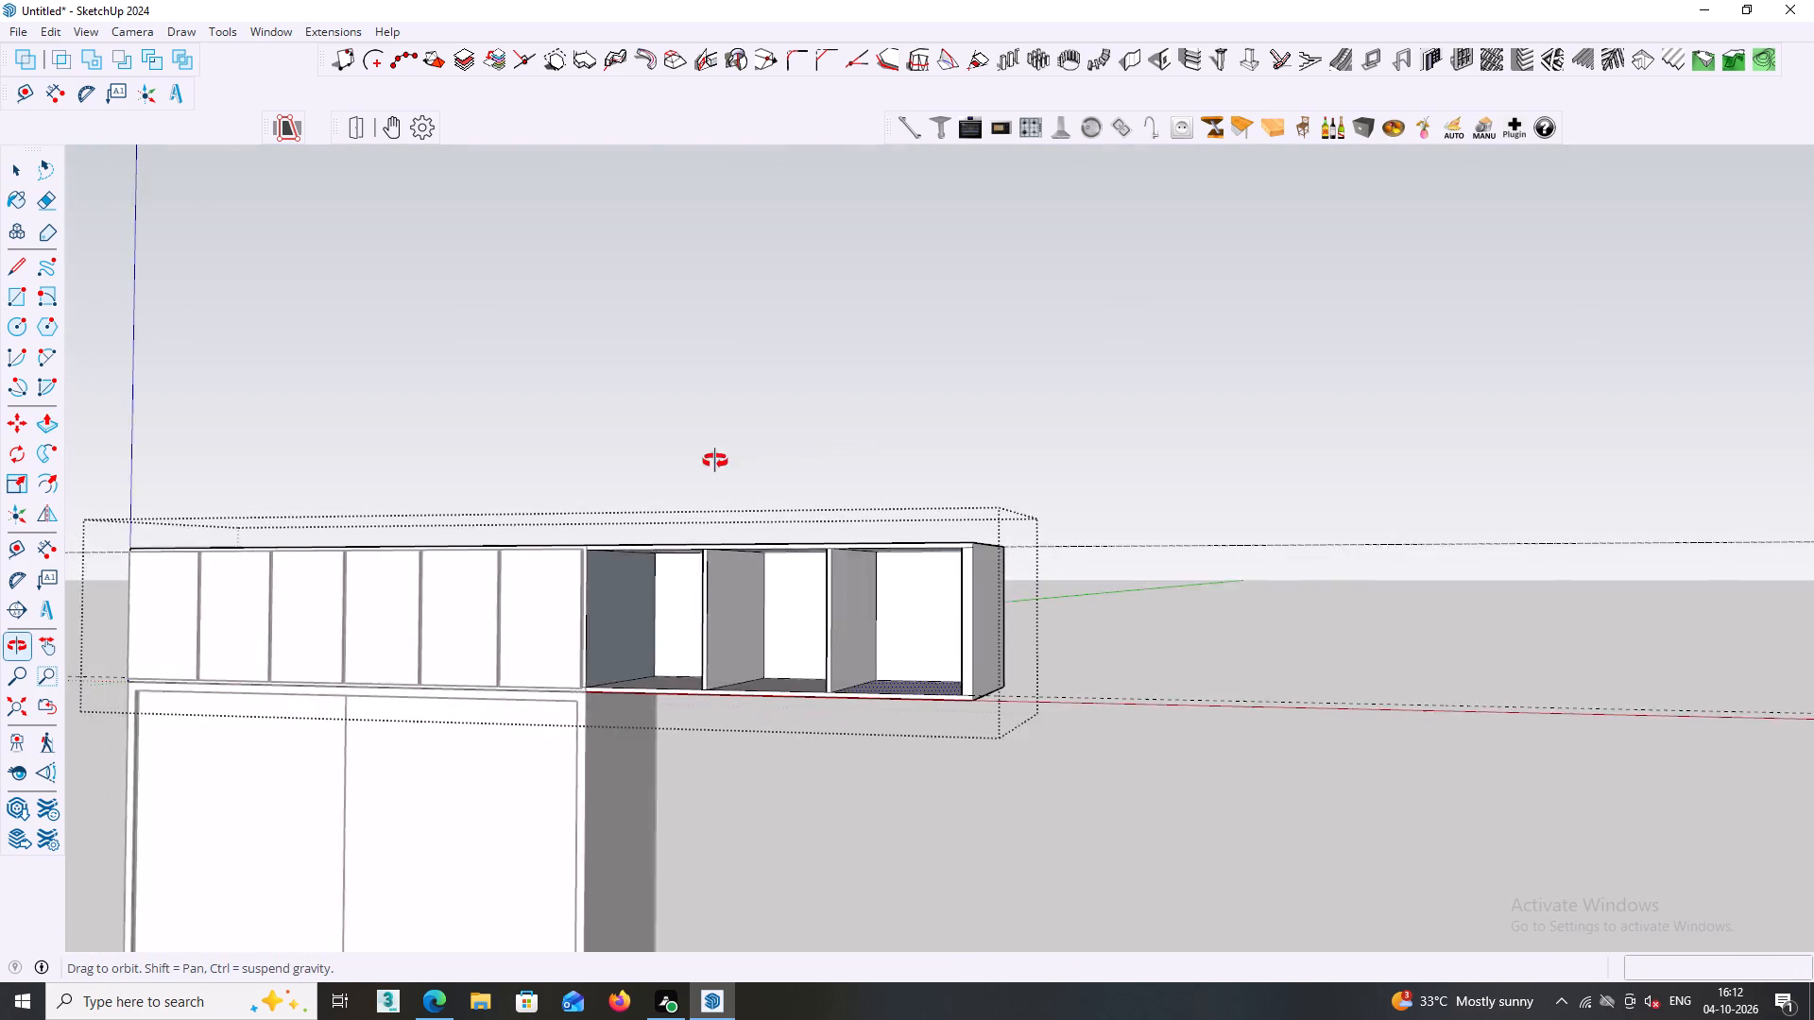
middle_drag(715, 461, 891, 536)
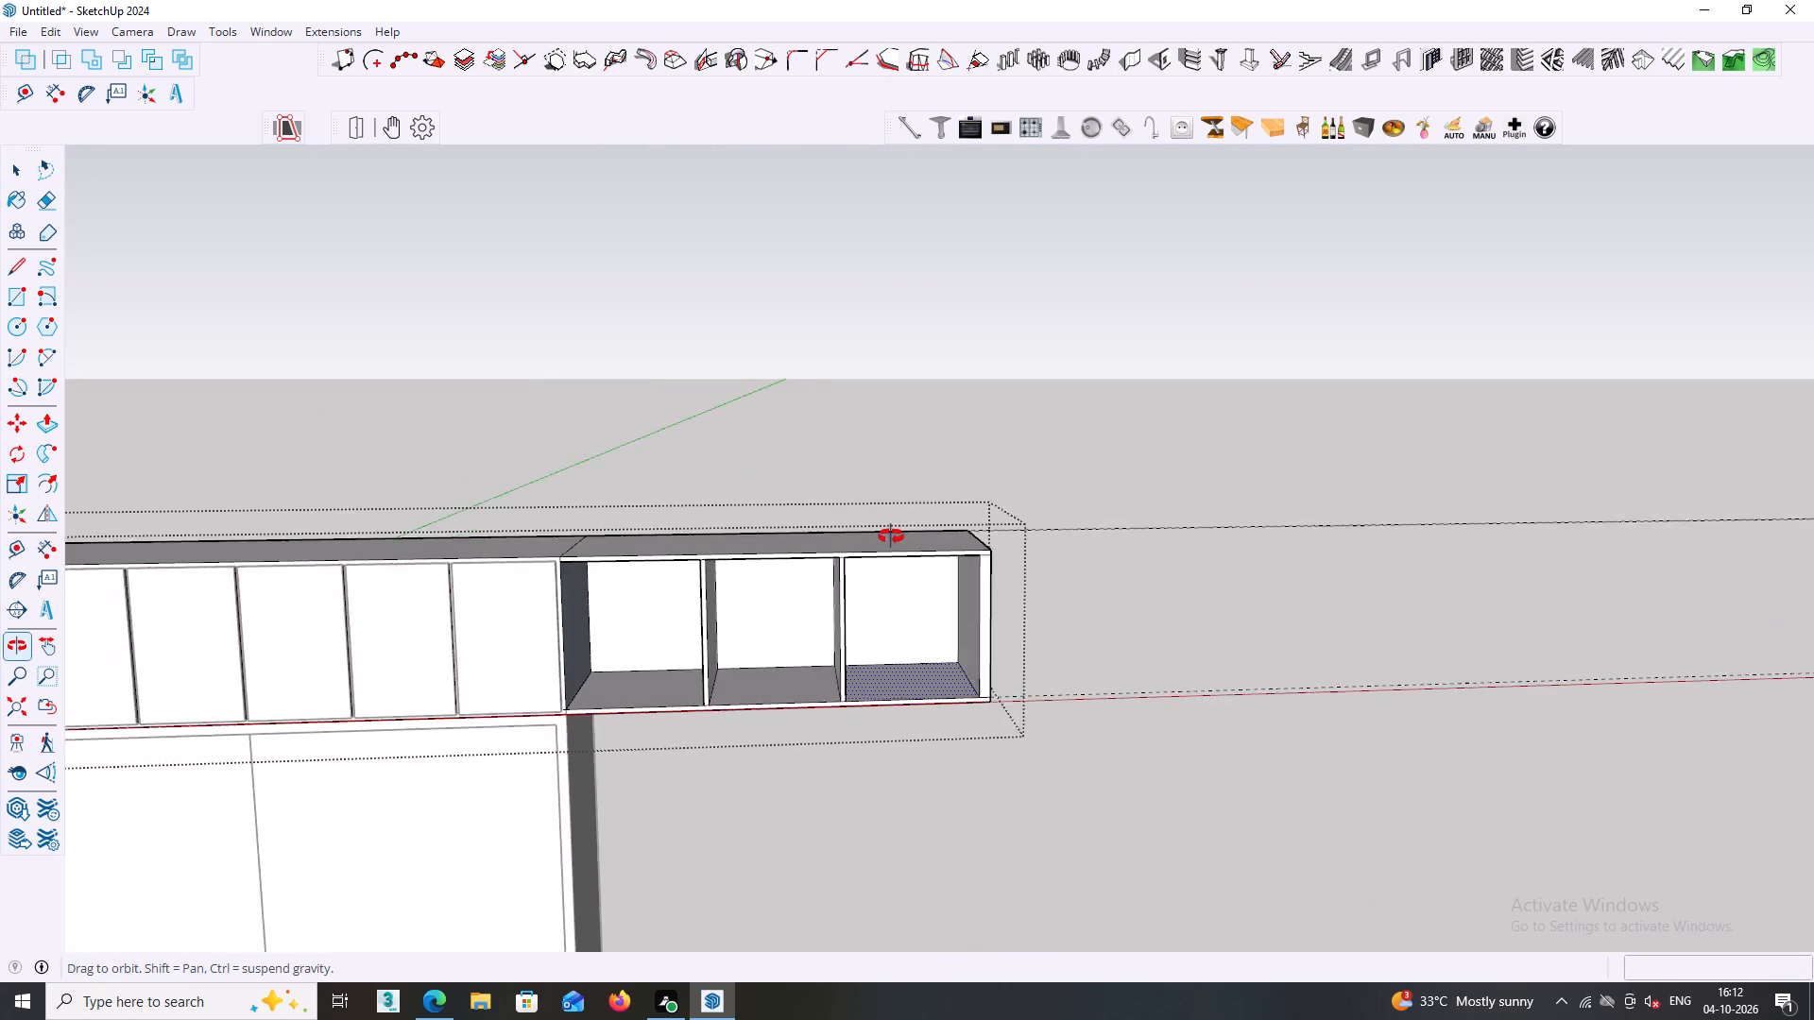
middle_drag(891, 536, 886, 536)
key(space)
click(1099, 616)
Examine the extension's three hollowed compartments and the existing door next to them.
middle_drag(1094, 612, 1024, 580)
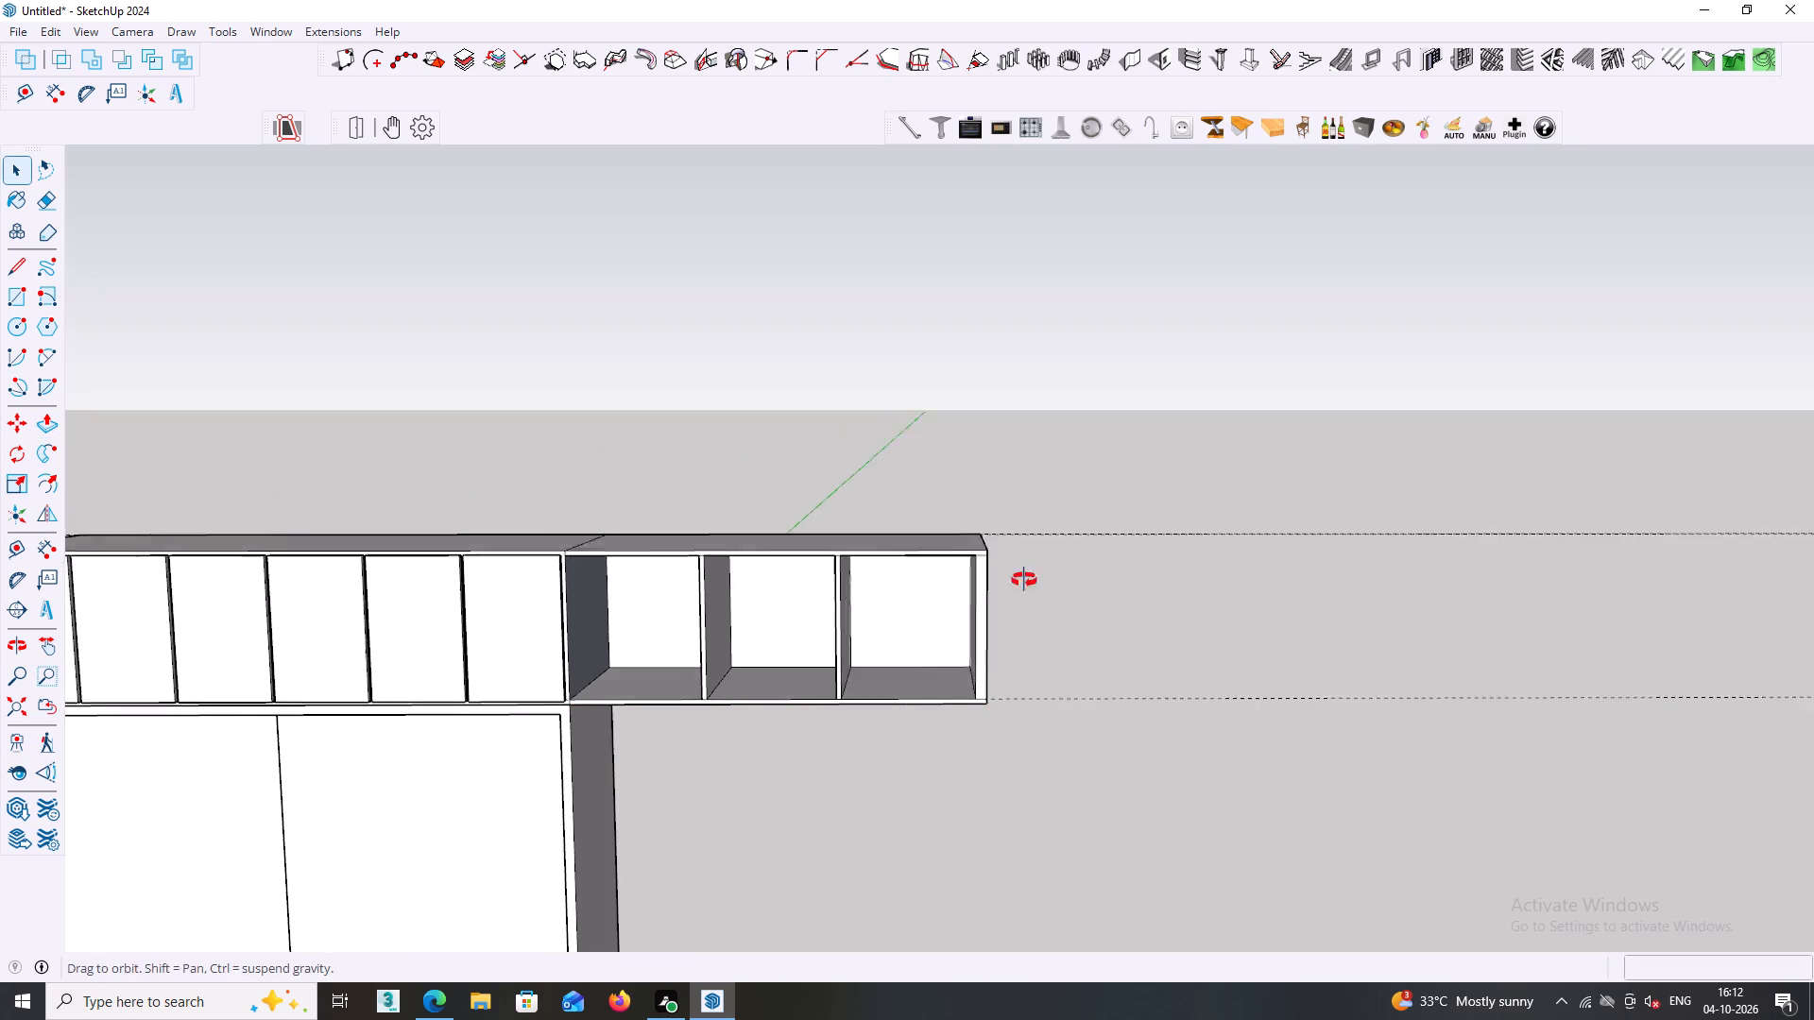
middle_drag(1024, 580, 1008, 574)
scroll(940, 603, up, 3)
middle_drag(990, 652, 1035, 702)
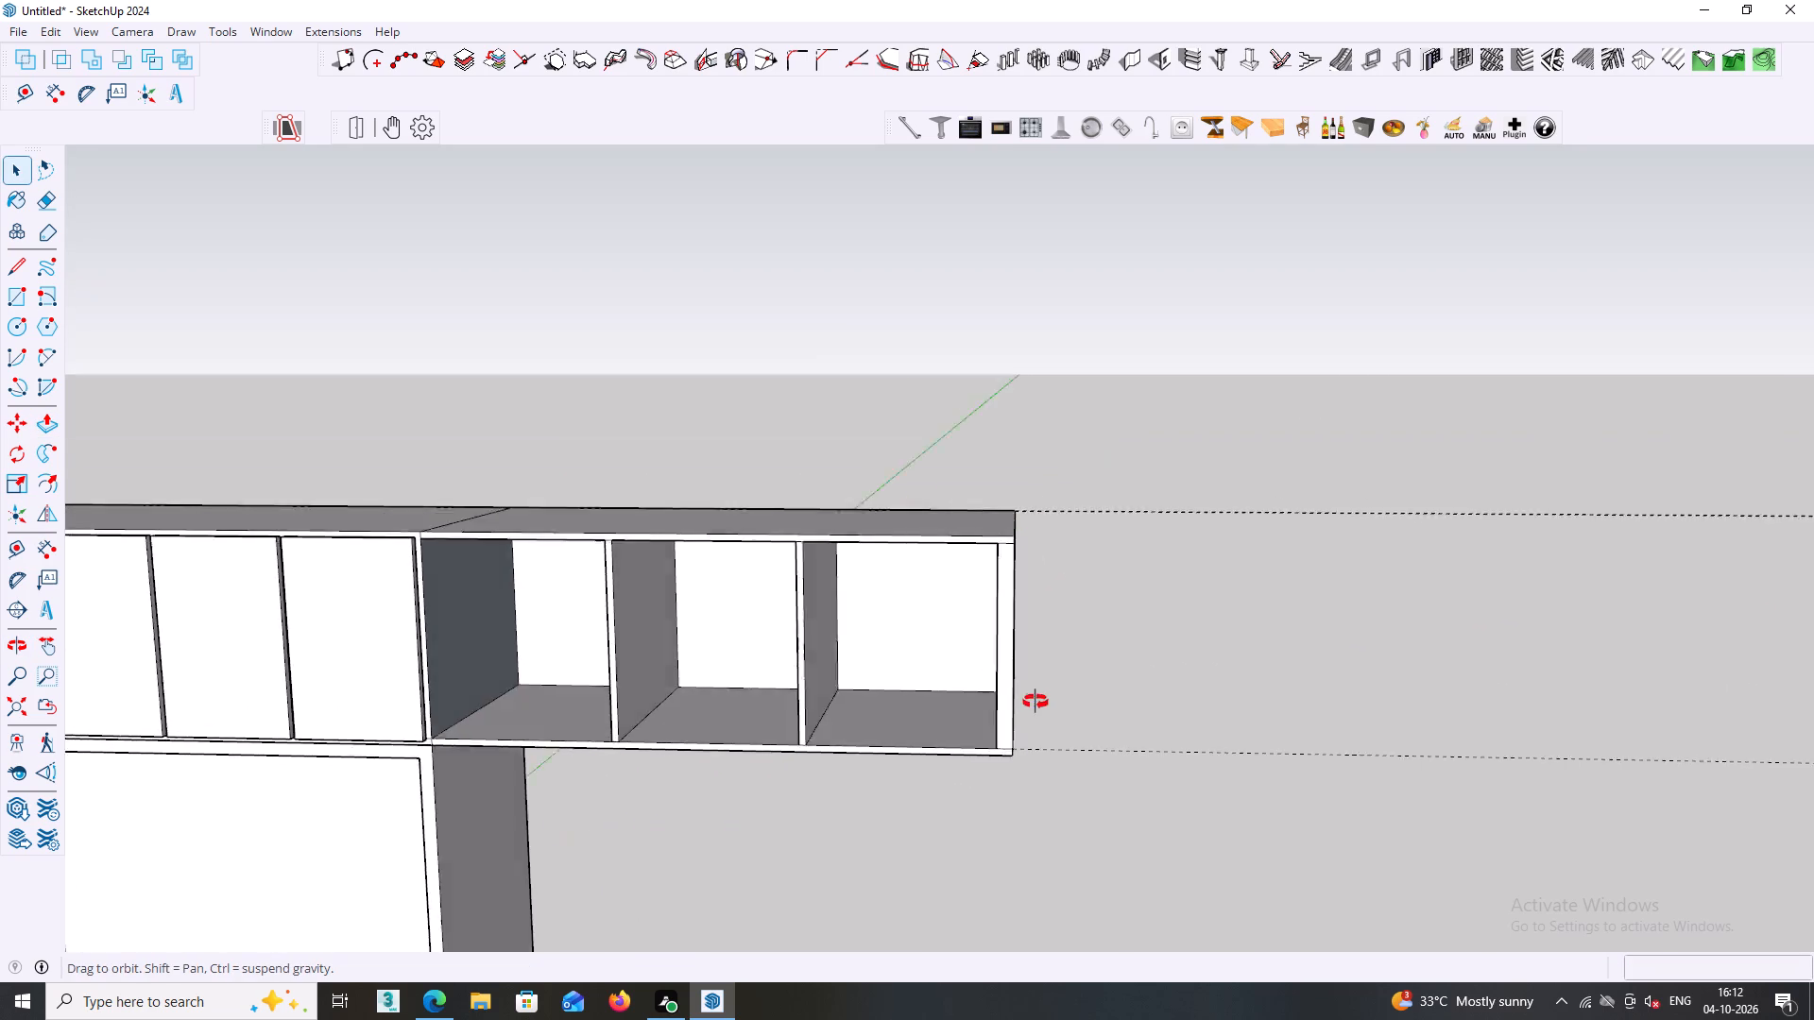
middle_drag(1035, 702, 997, 624)
scroll(1003, 628, down, 2)
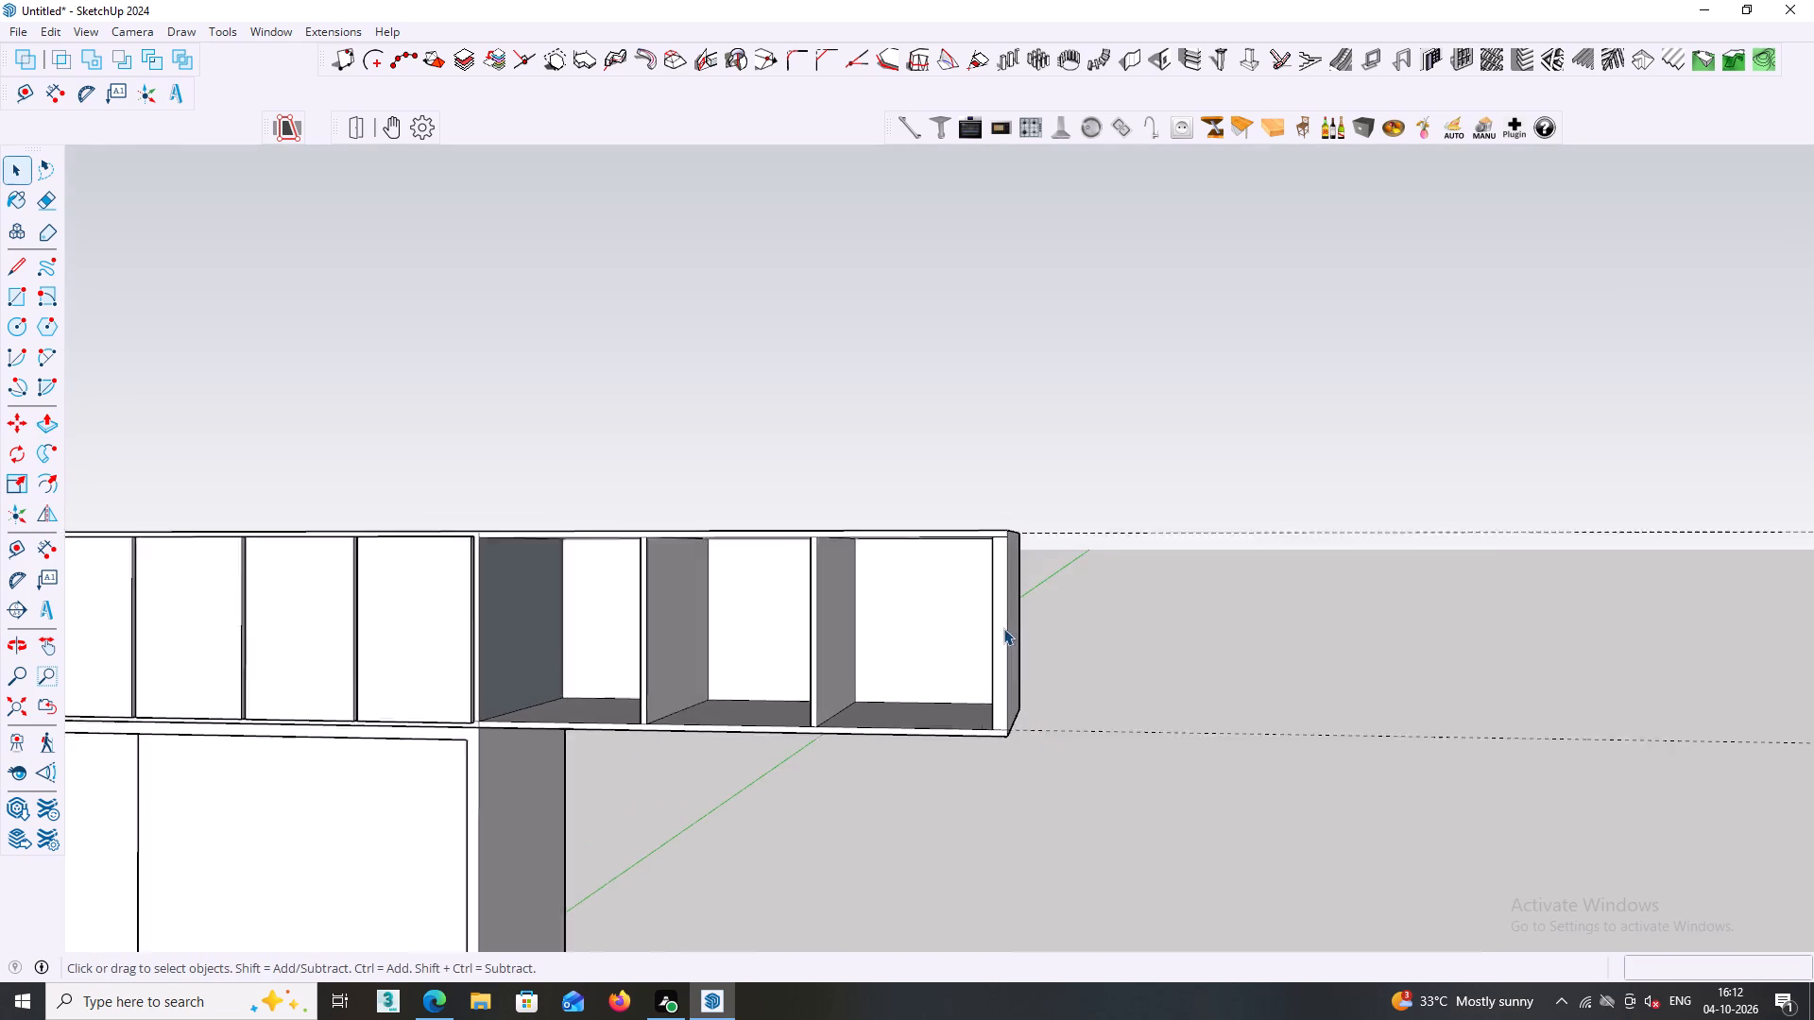
scroll(1003, 628, down, 4)
click(1074, 661)
middle_drag(1043, 644, 1198, 677)
middle_drag(1187, 699, 1420, 691)
middle_drag(956, 678, 1173, 710)
scroll(807, 681, up, 3)
middle_drag(830, 654, 677, 589)
scroll(884, 639, up, 2)
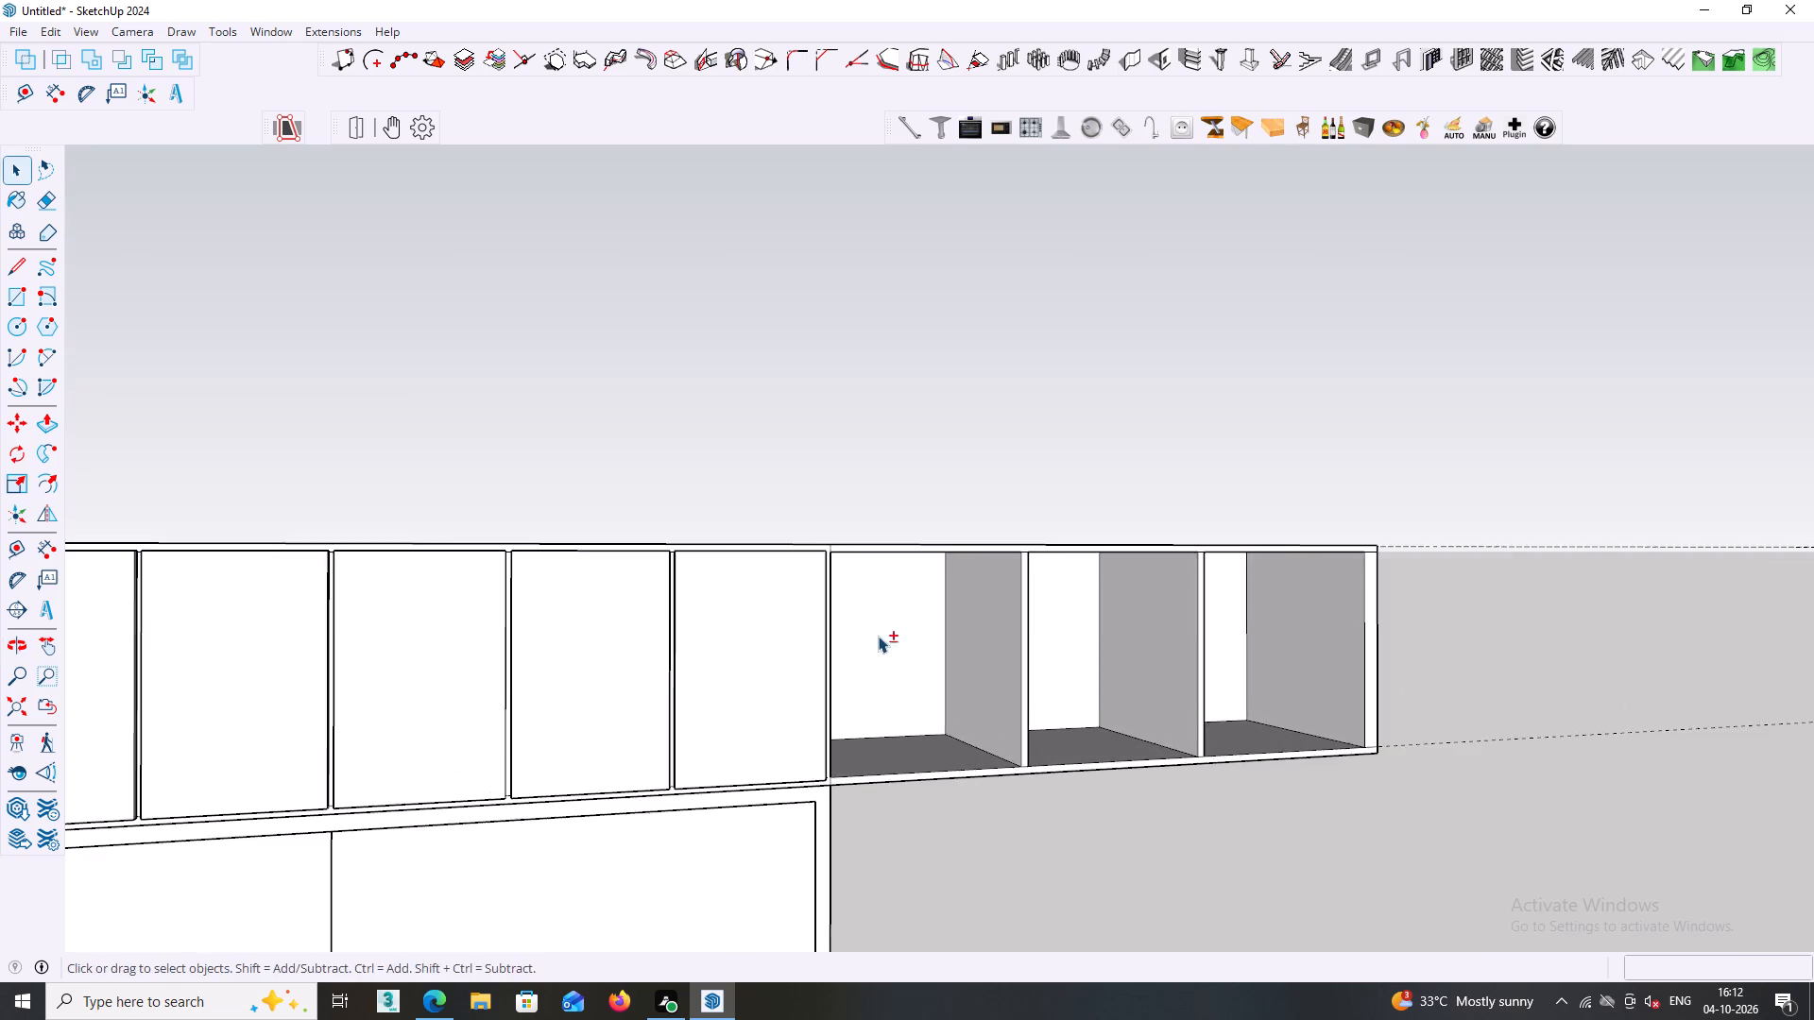
shift+middle_drag(878, 636, 745, 608)
scroll(722, 624, up, 1)
middle_drag(720, 619, 589, 680)
scroll(656, 646, up, 1)
middle_drag(659, 628, 614, 704)
scroll(628, 640, up, 4)
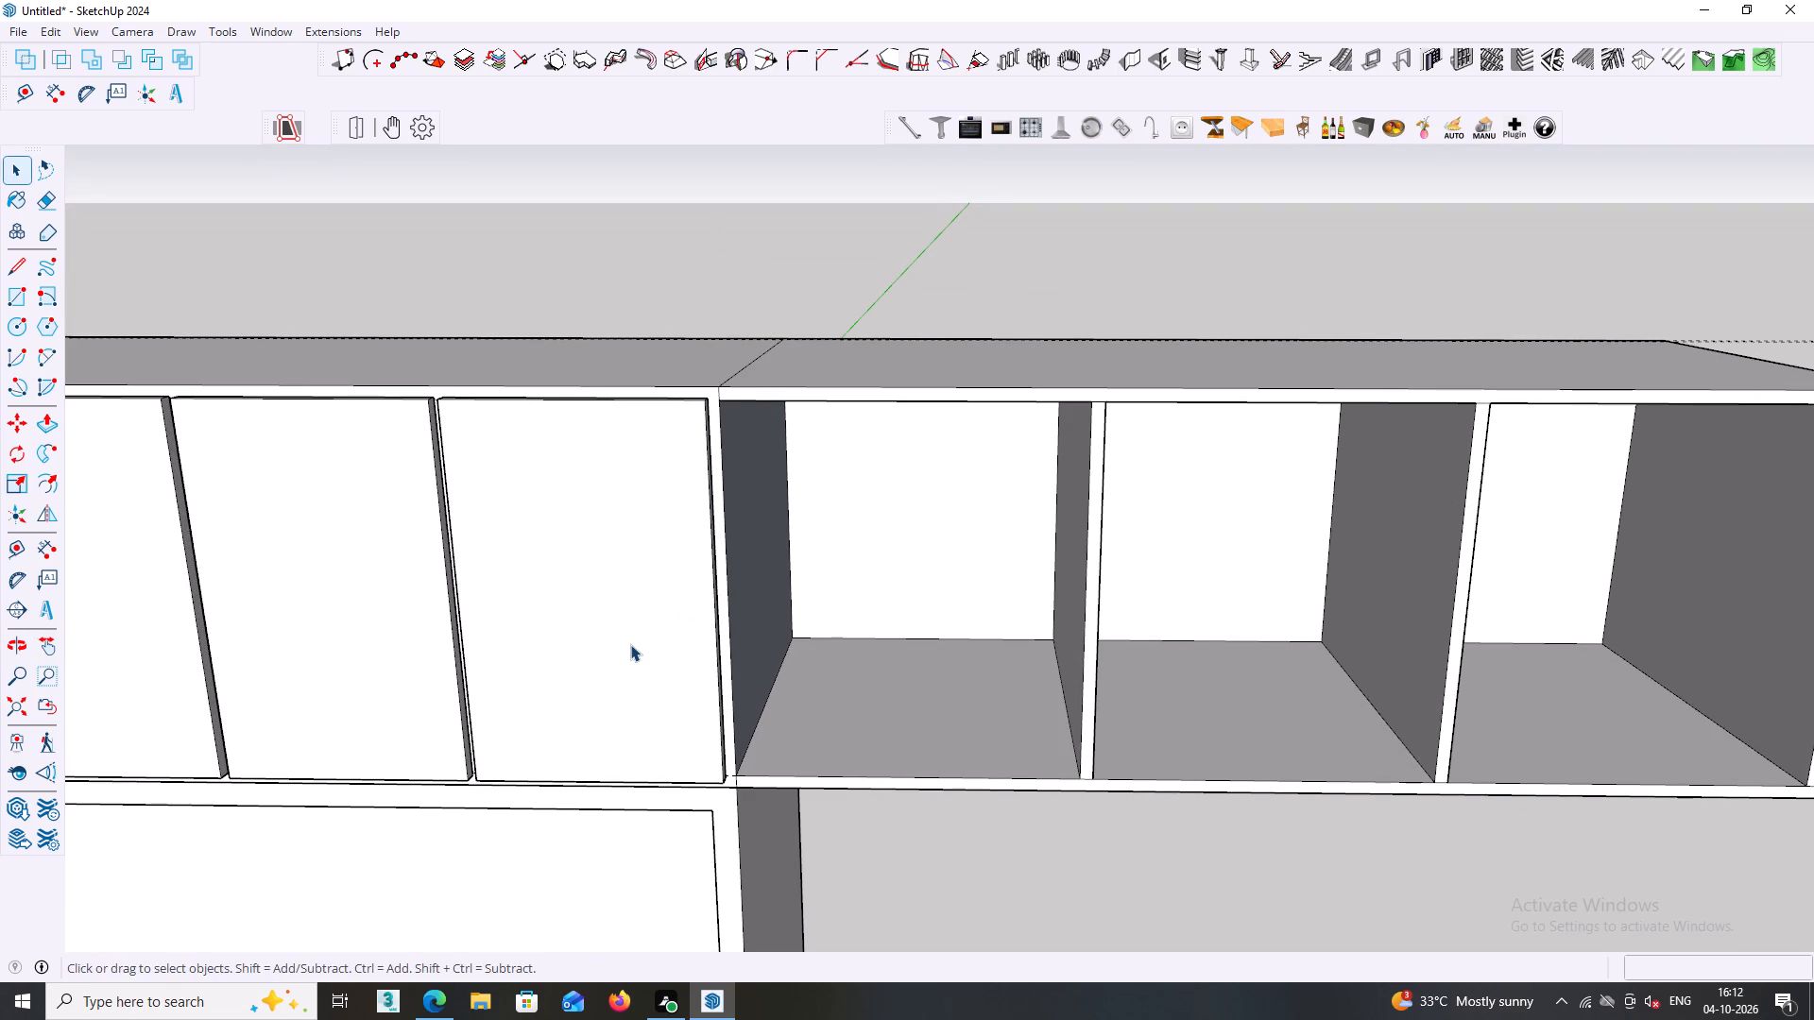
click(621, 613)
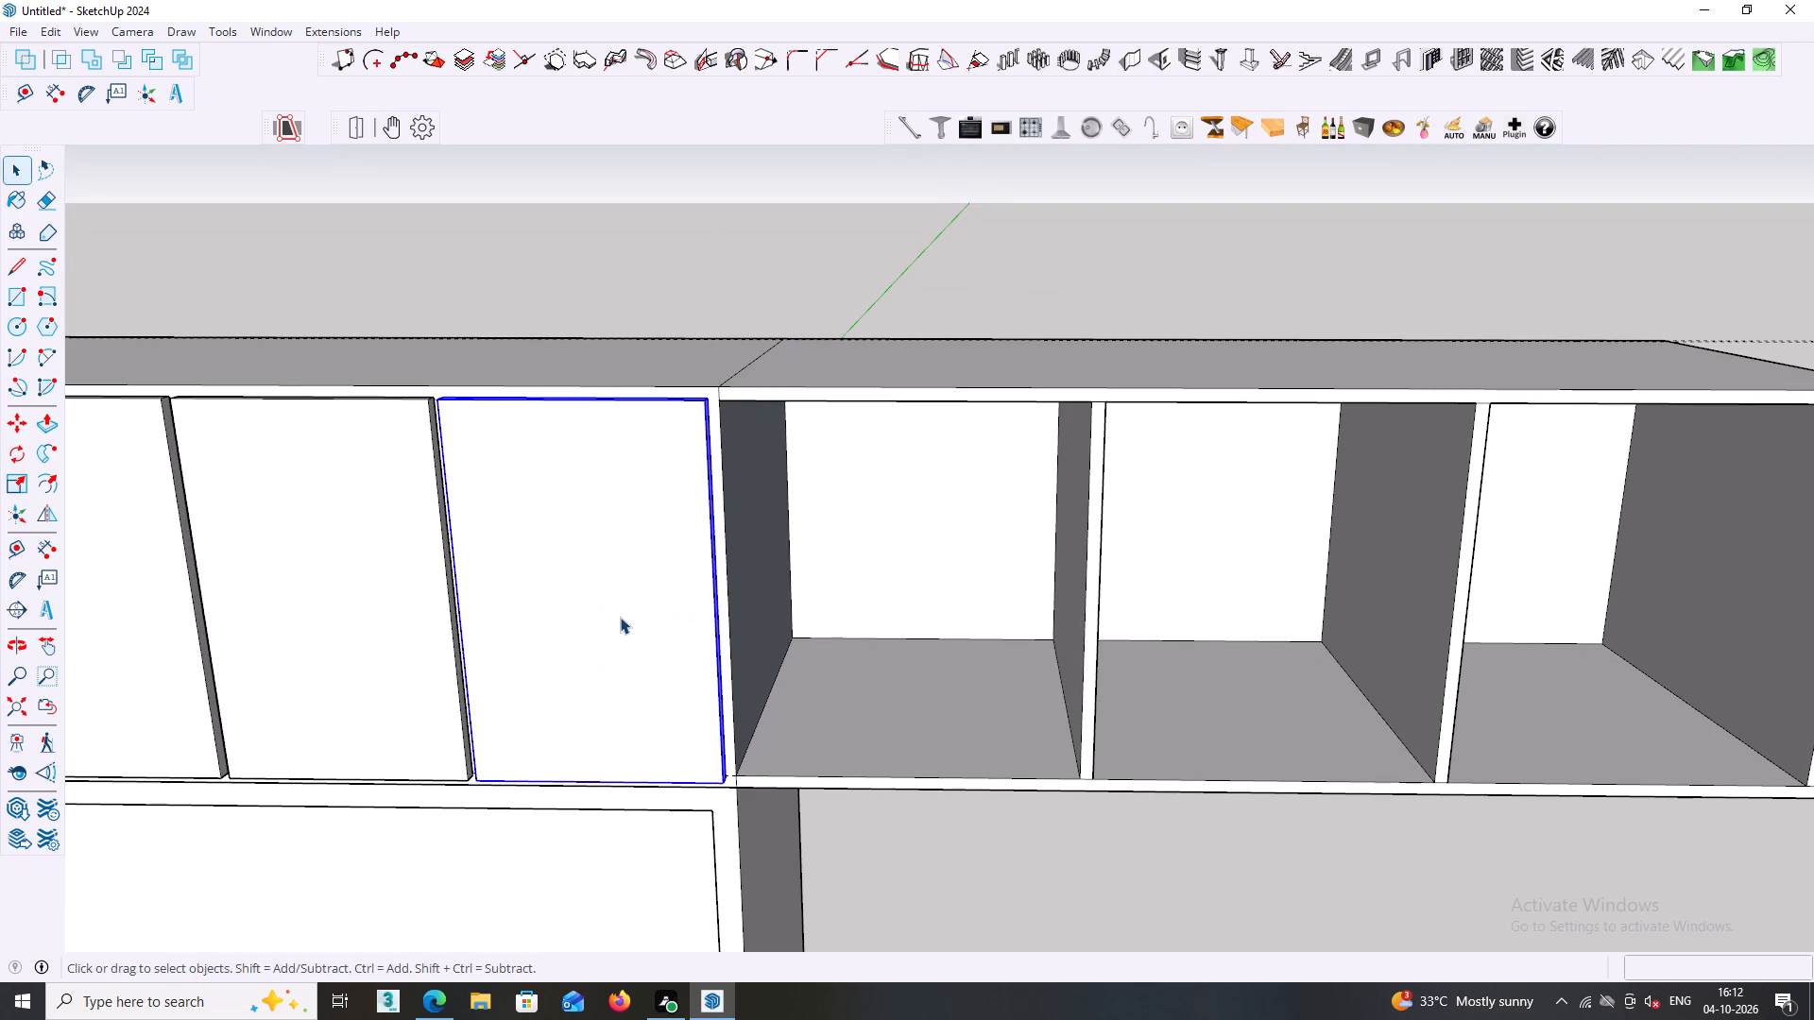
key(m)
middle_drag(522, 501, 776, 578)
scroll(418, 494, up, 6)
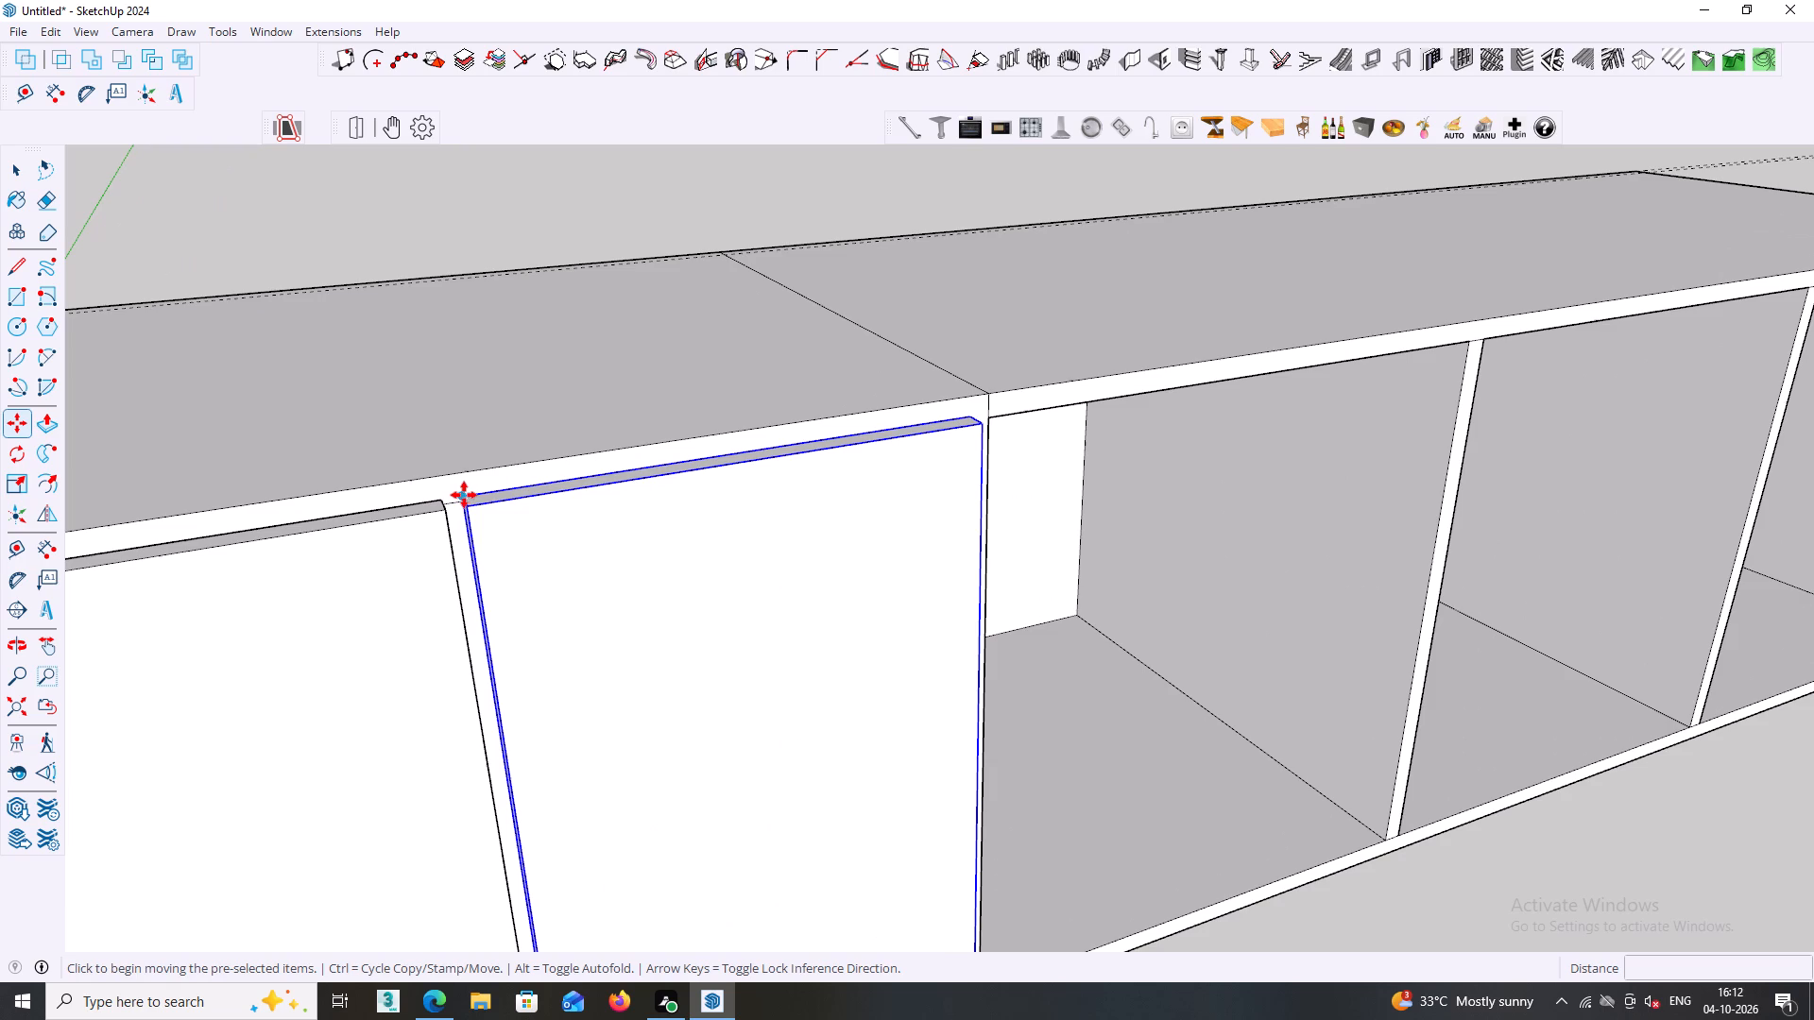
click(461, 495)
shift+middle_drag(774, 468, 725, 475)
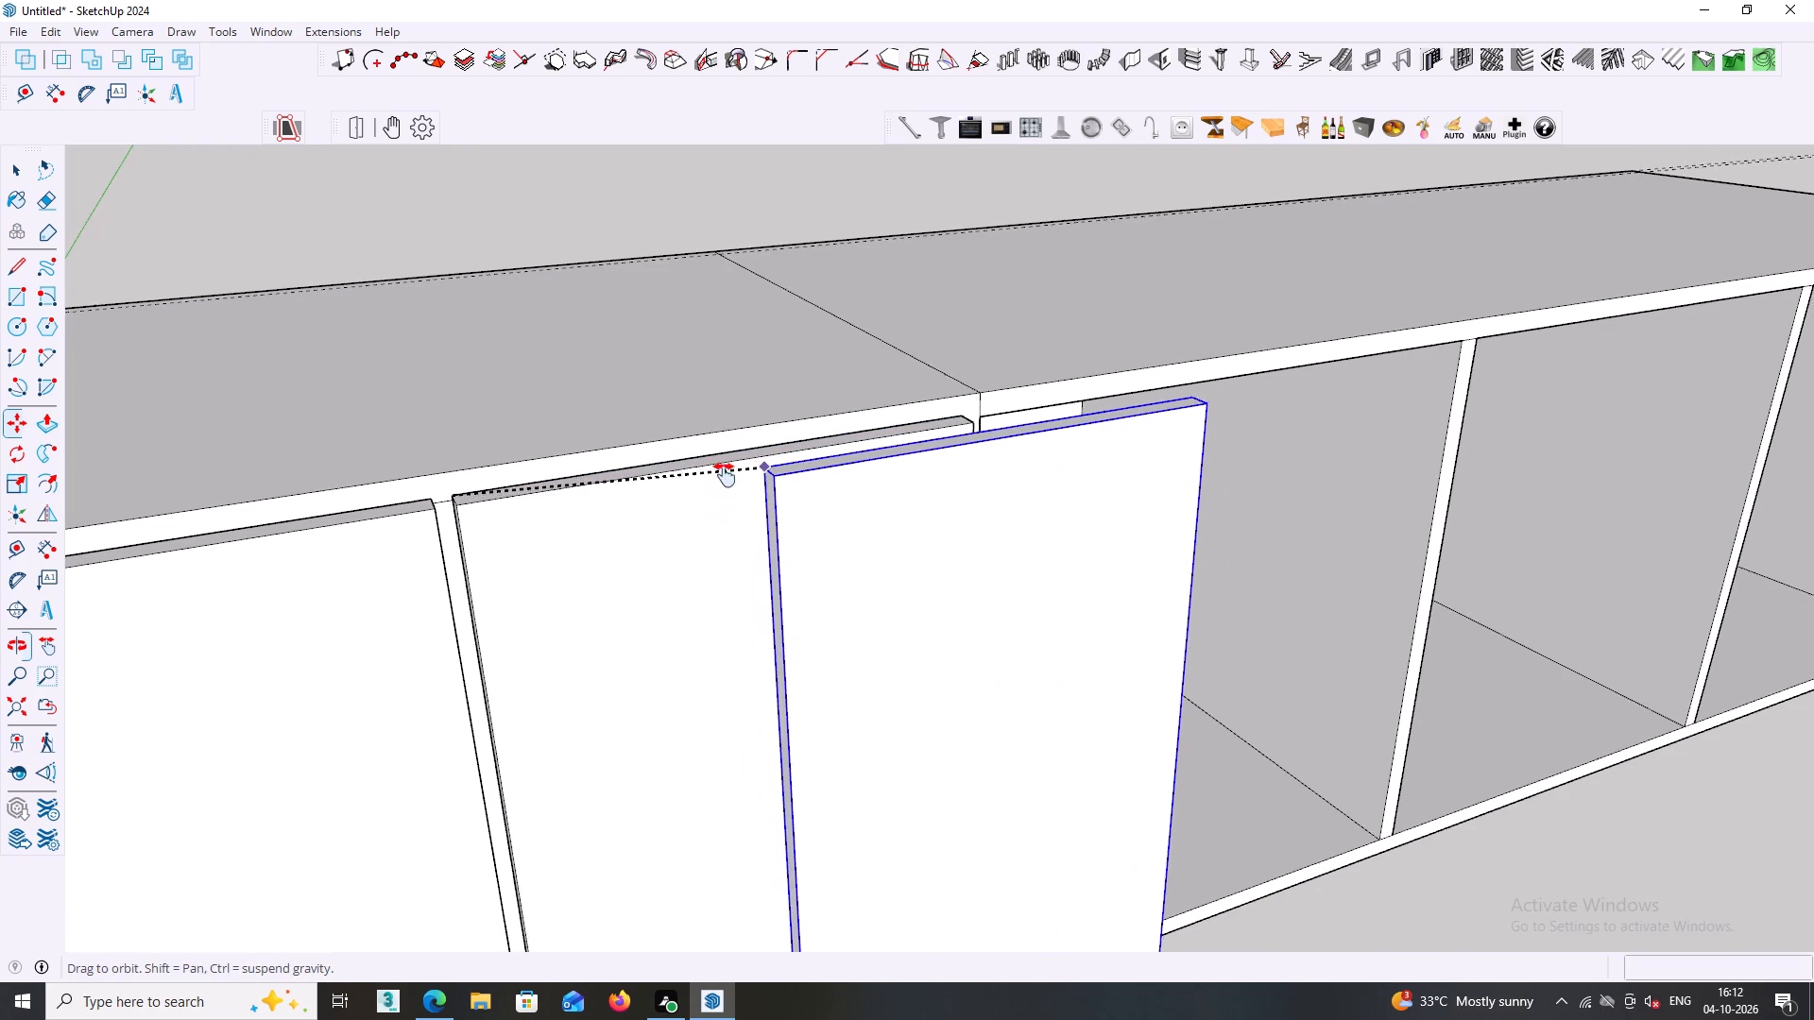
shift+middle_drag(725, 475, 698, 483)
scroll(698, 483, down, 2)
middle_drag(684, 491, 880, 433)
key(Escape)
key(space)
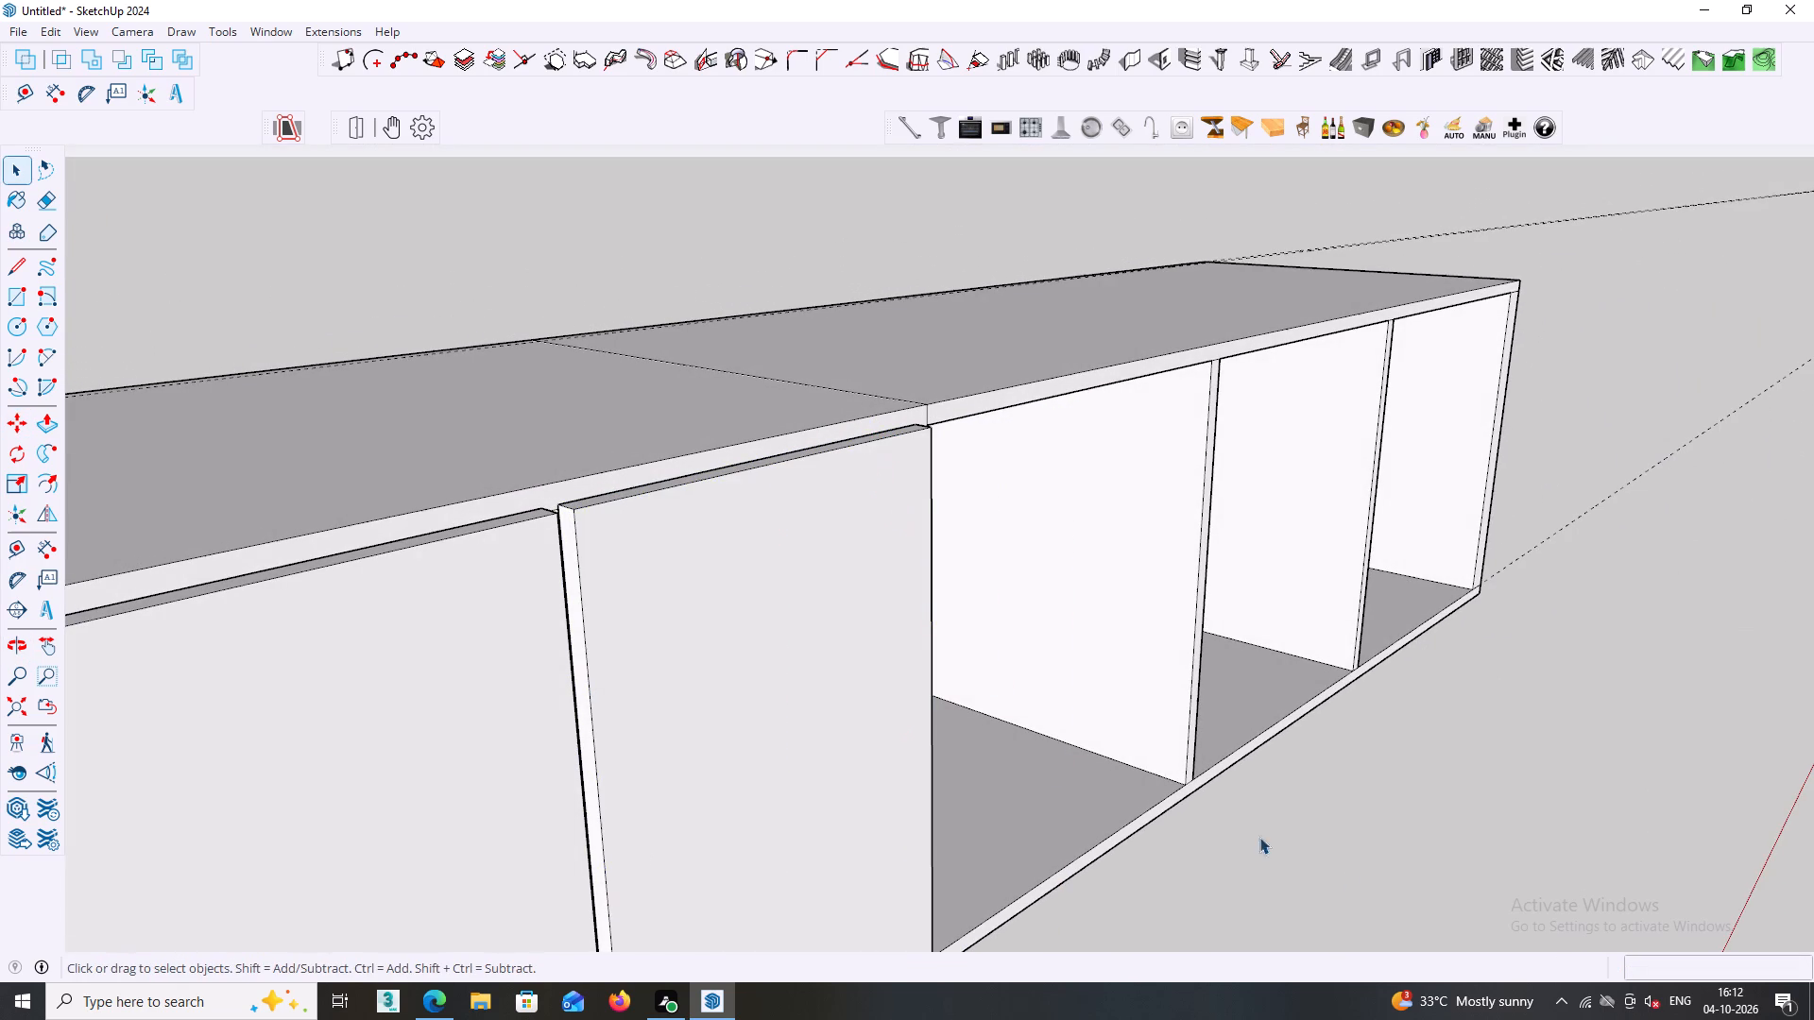
Widen the last upper door beside the extension by pulling its side face 3 mm towards the neighbouring door, and leave its group.
middle_click(562, 620)
scroll(562, 620, up, 5)
middle_drag(569, 549, 436, 603)
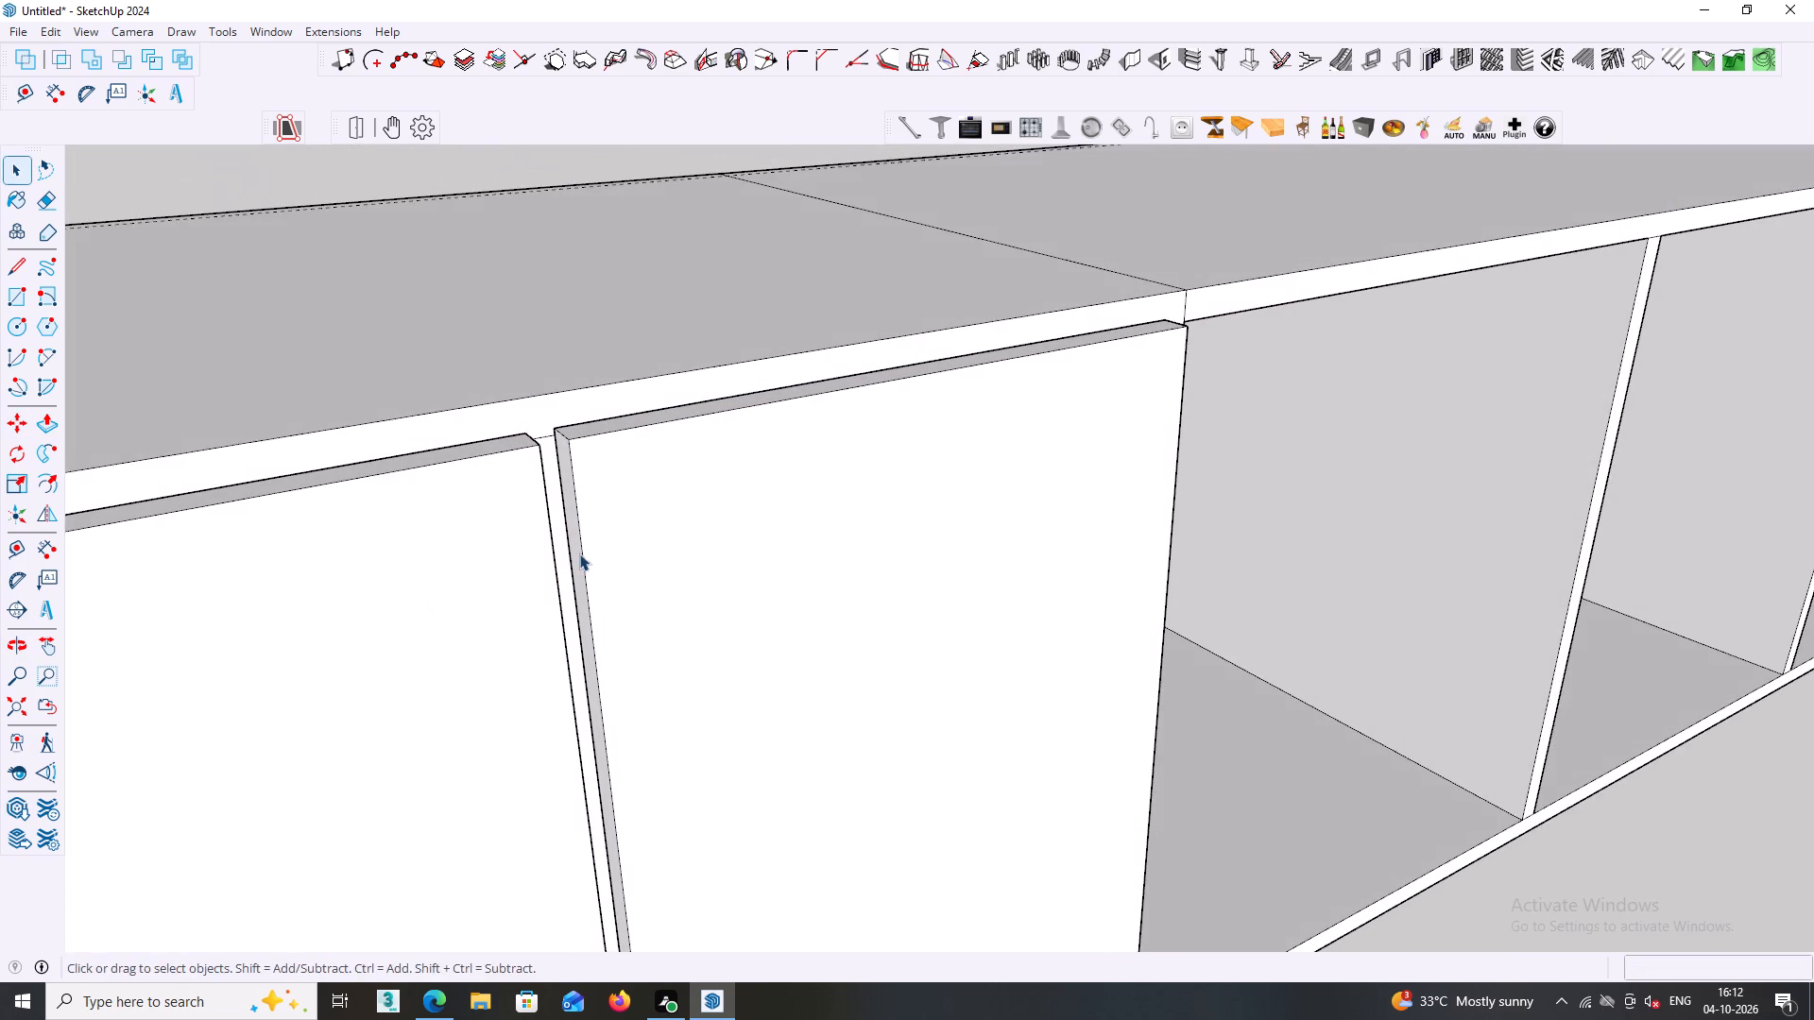
middle_drag(575, 552, 631, 533)
scroll(586, 530, up, 2)
click(573, 521)
click(573, 521)
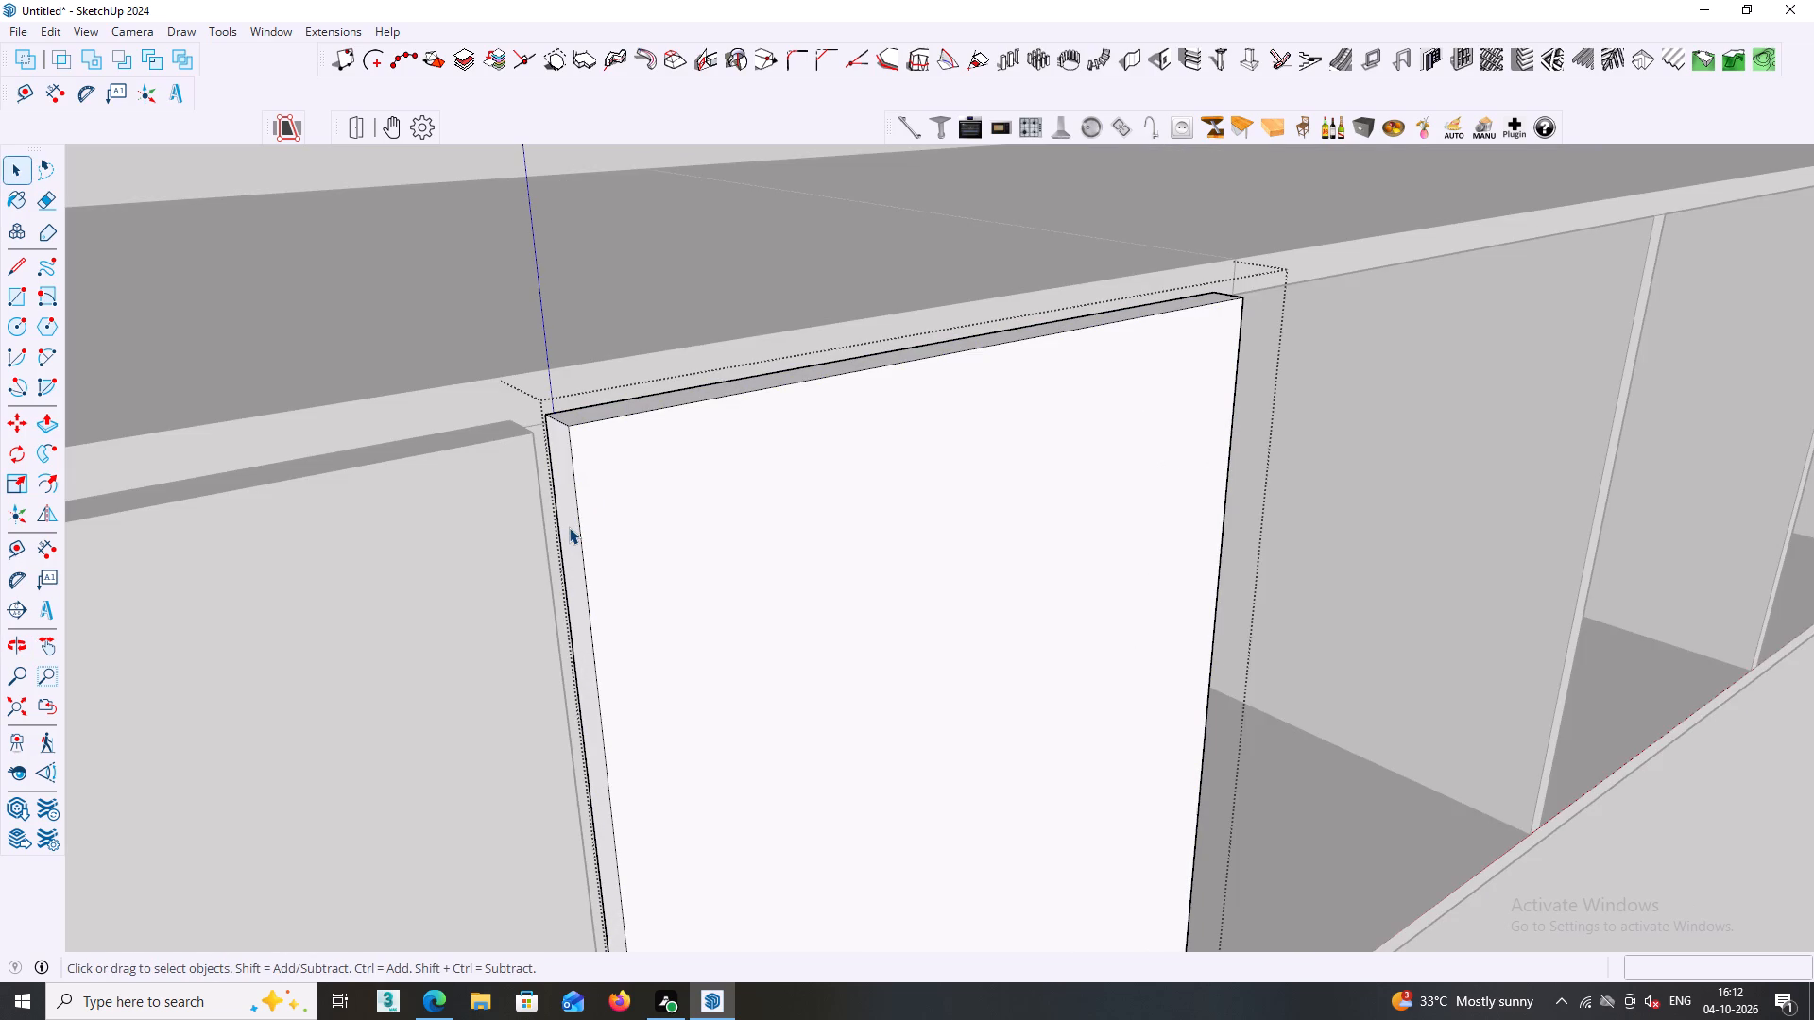
click(569, 527)
key(p)
click(570, 528)
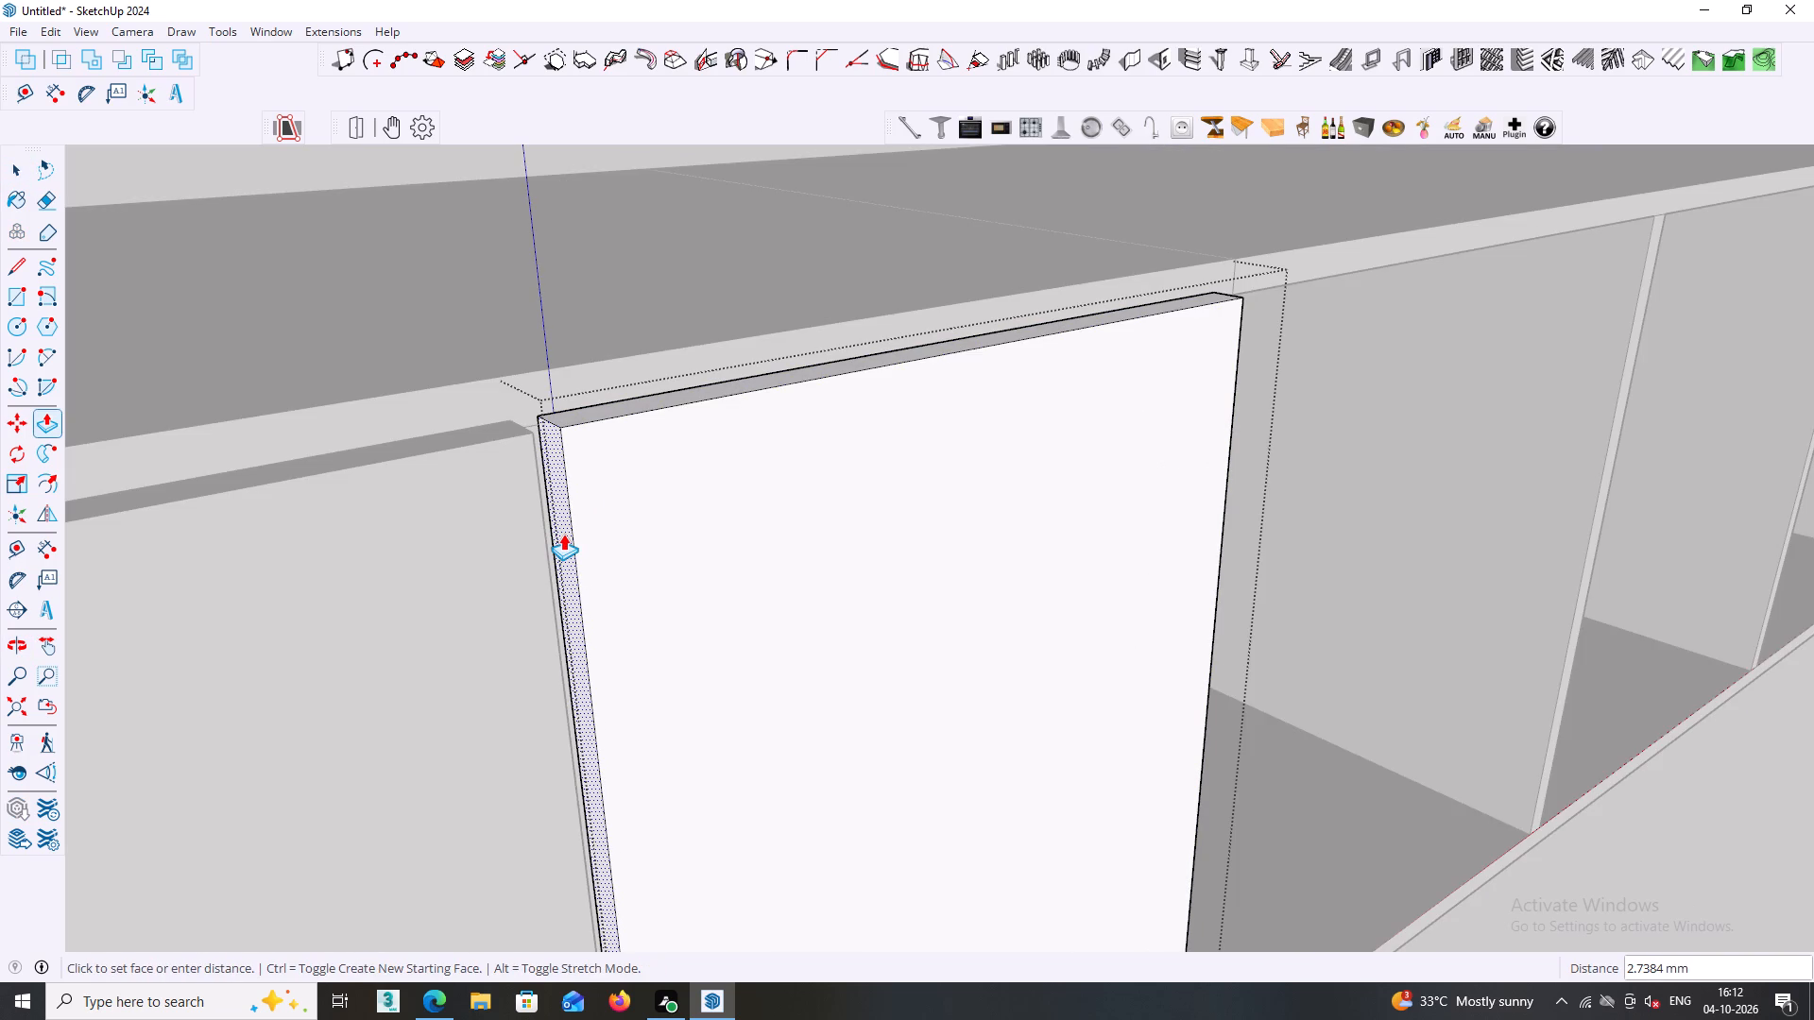
key(3)
key(Return)
key(space)
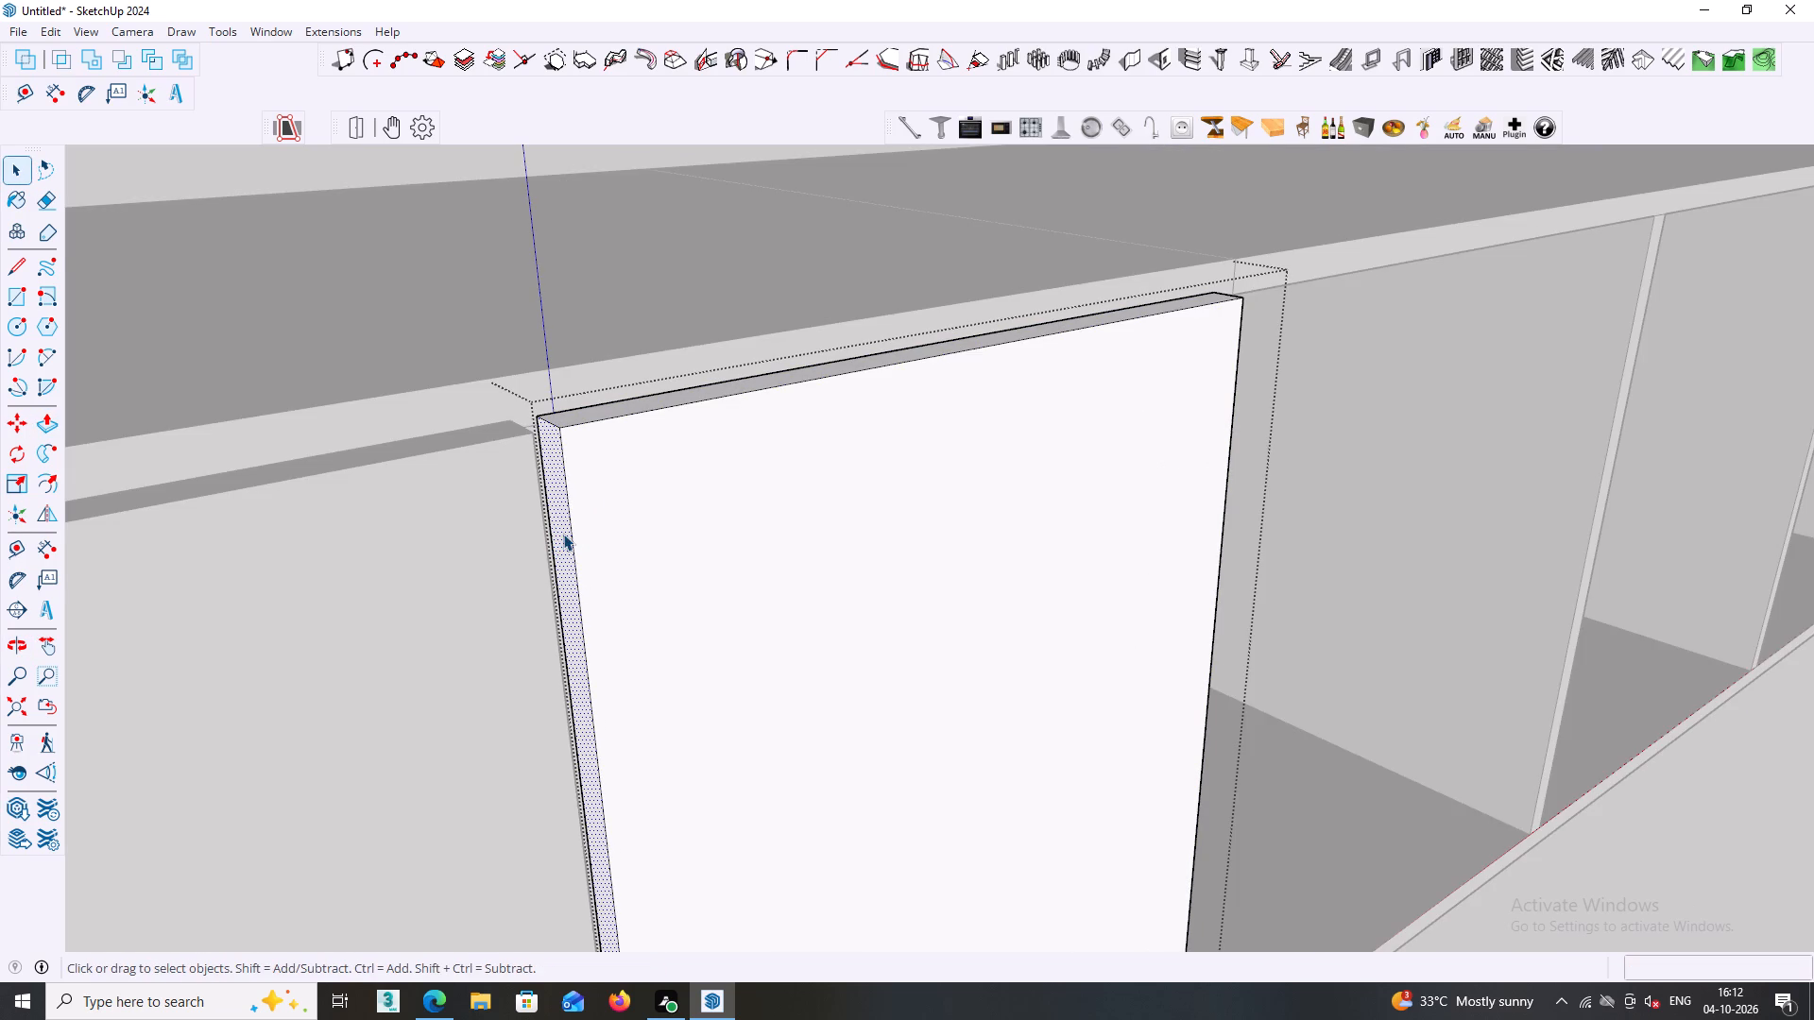
scroll(563, 534, down, 5)
middle_drag(648, 607, 535, 280)
middle_drag(925, 418, 722, 415)
shift+middle_drag(740, 535, 817, 321)
middle_drag(724, 632, 830, 329)
middle_drag(740, 489, 793, 361)
middle_drag(779, 376, 295, 979)
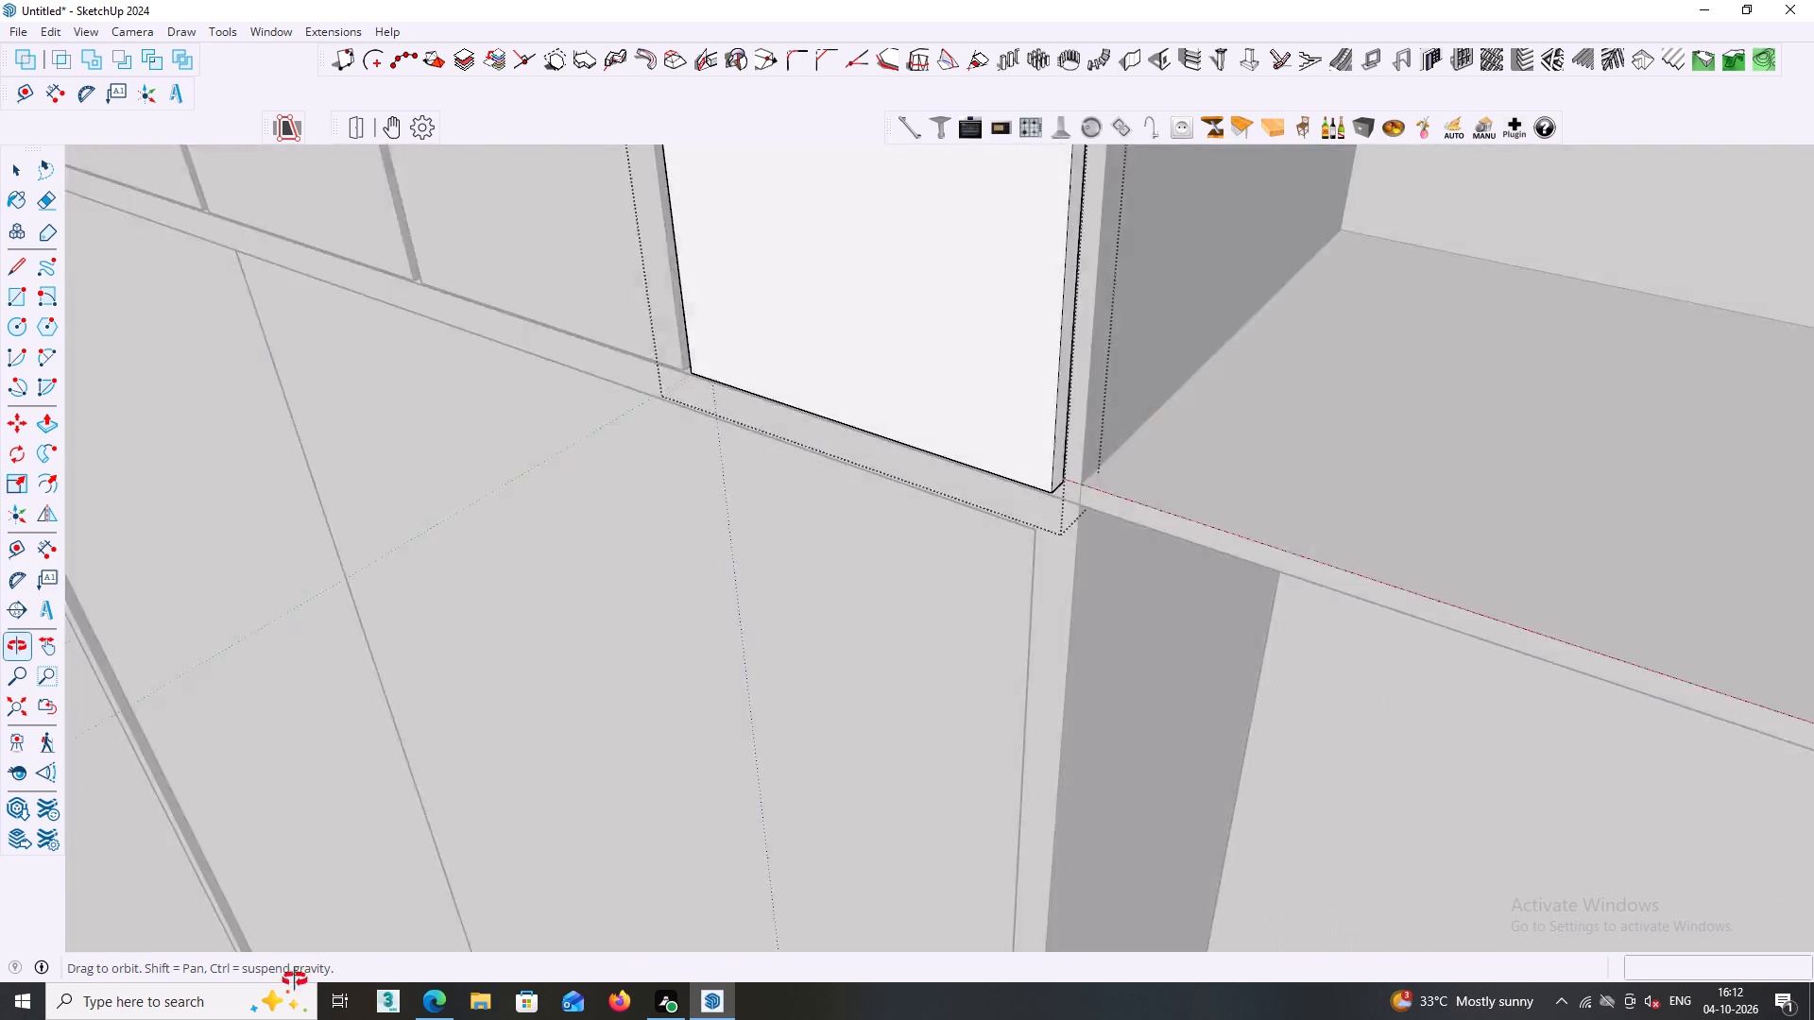
middle_drag(295, 979, 471, 990)
scroll(526, 867, down, 3)
middle_drag(528, 869, 557, 907)
click(1073, 897)
Copy the widened last door from its top back corner to the top inner corner of the extension's first compartment.
scroll(1030, 837, down, 3)
click(881, 577)
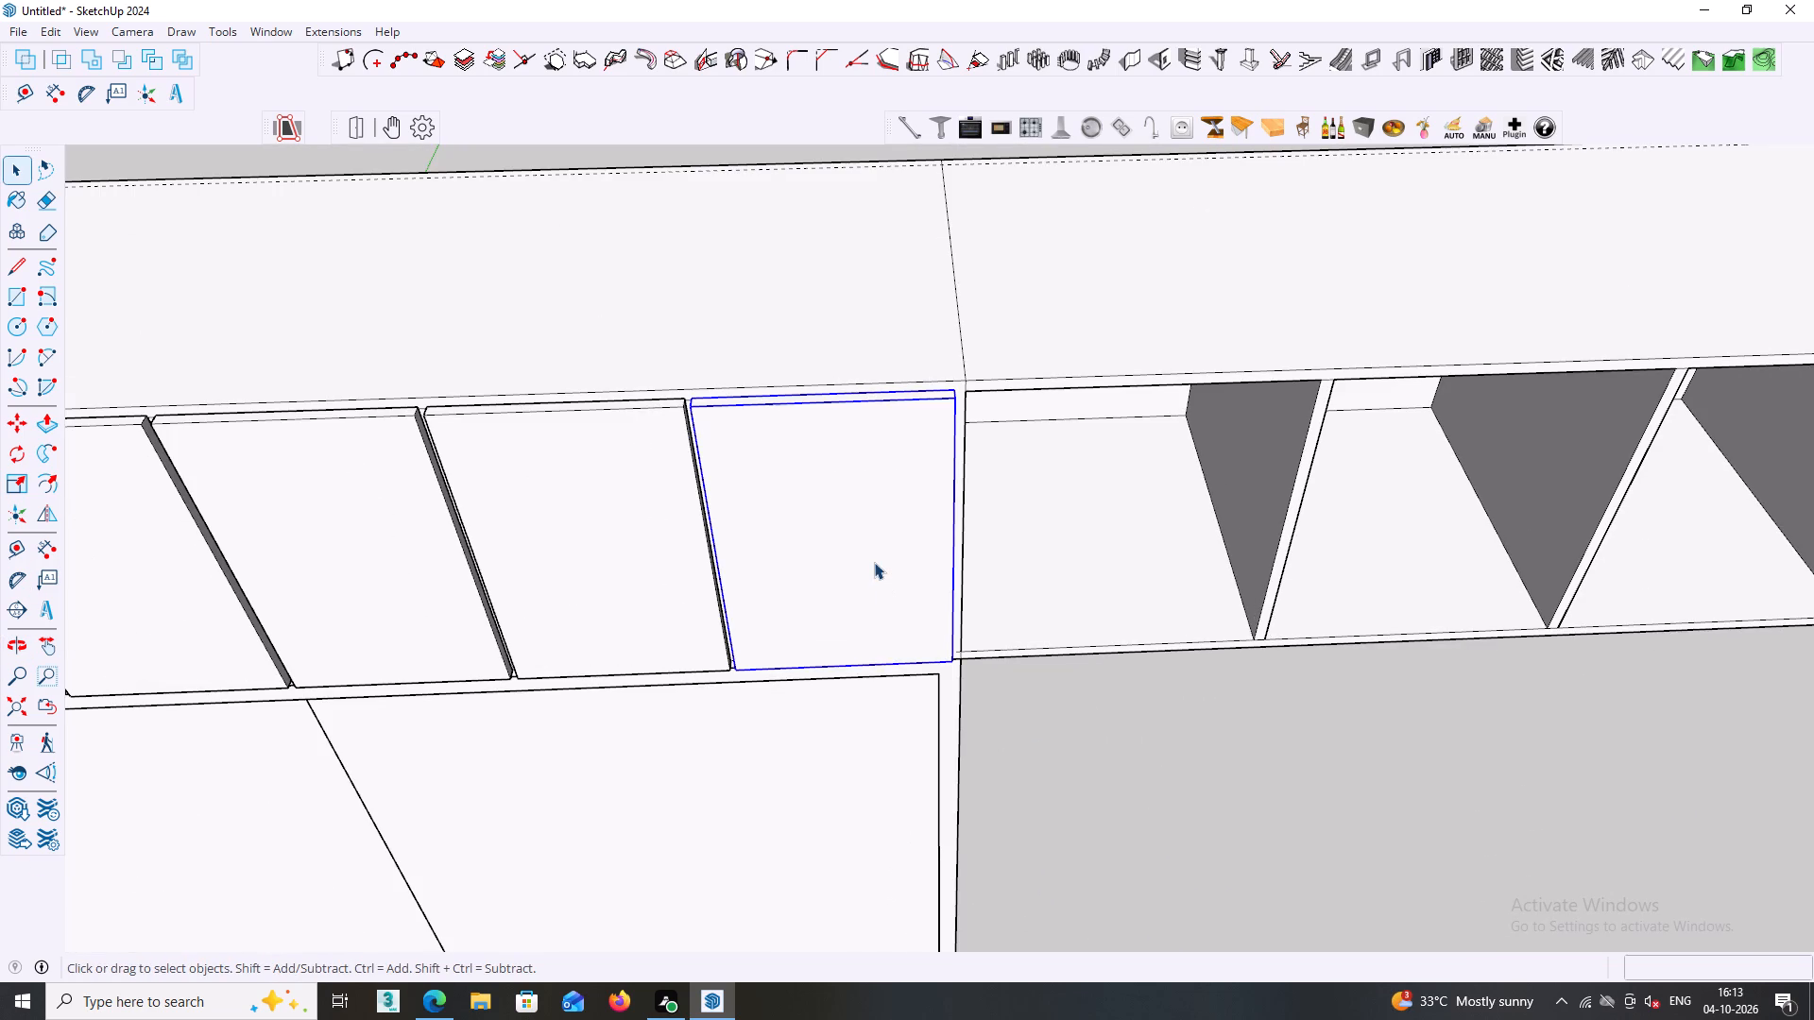
key(comma)
key(m)
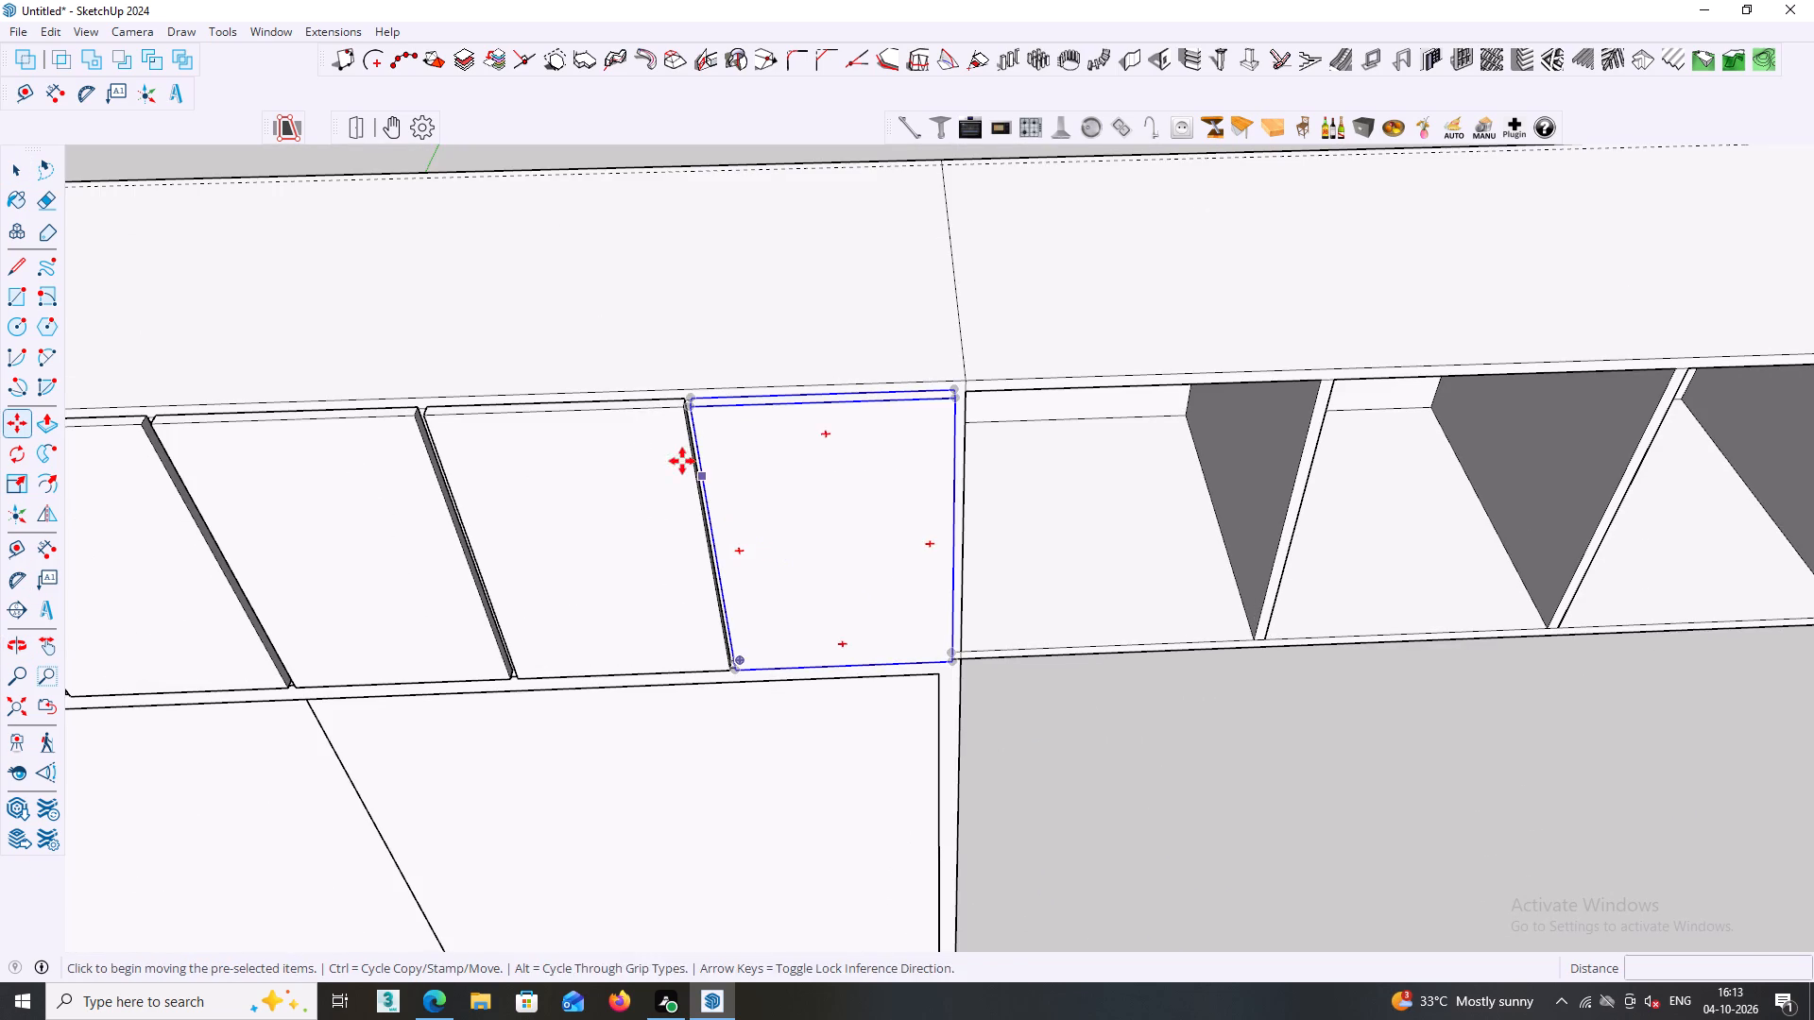
scroll(675, 437, up, 6)
middle_drag(710, 319, 842, 361)
scroll(733, 399, up, 6)
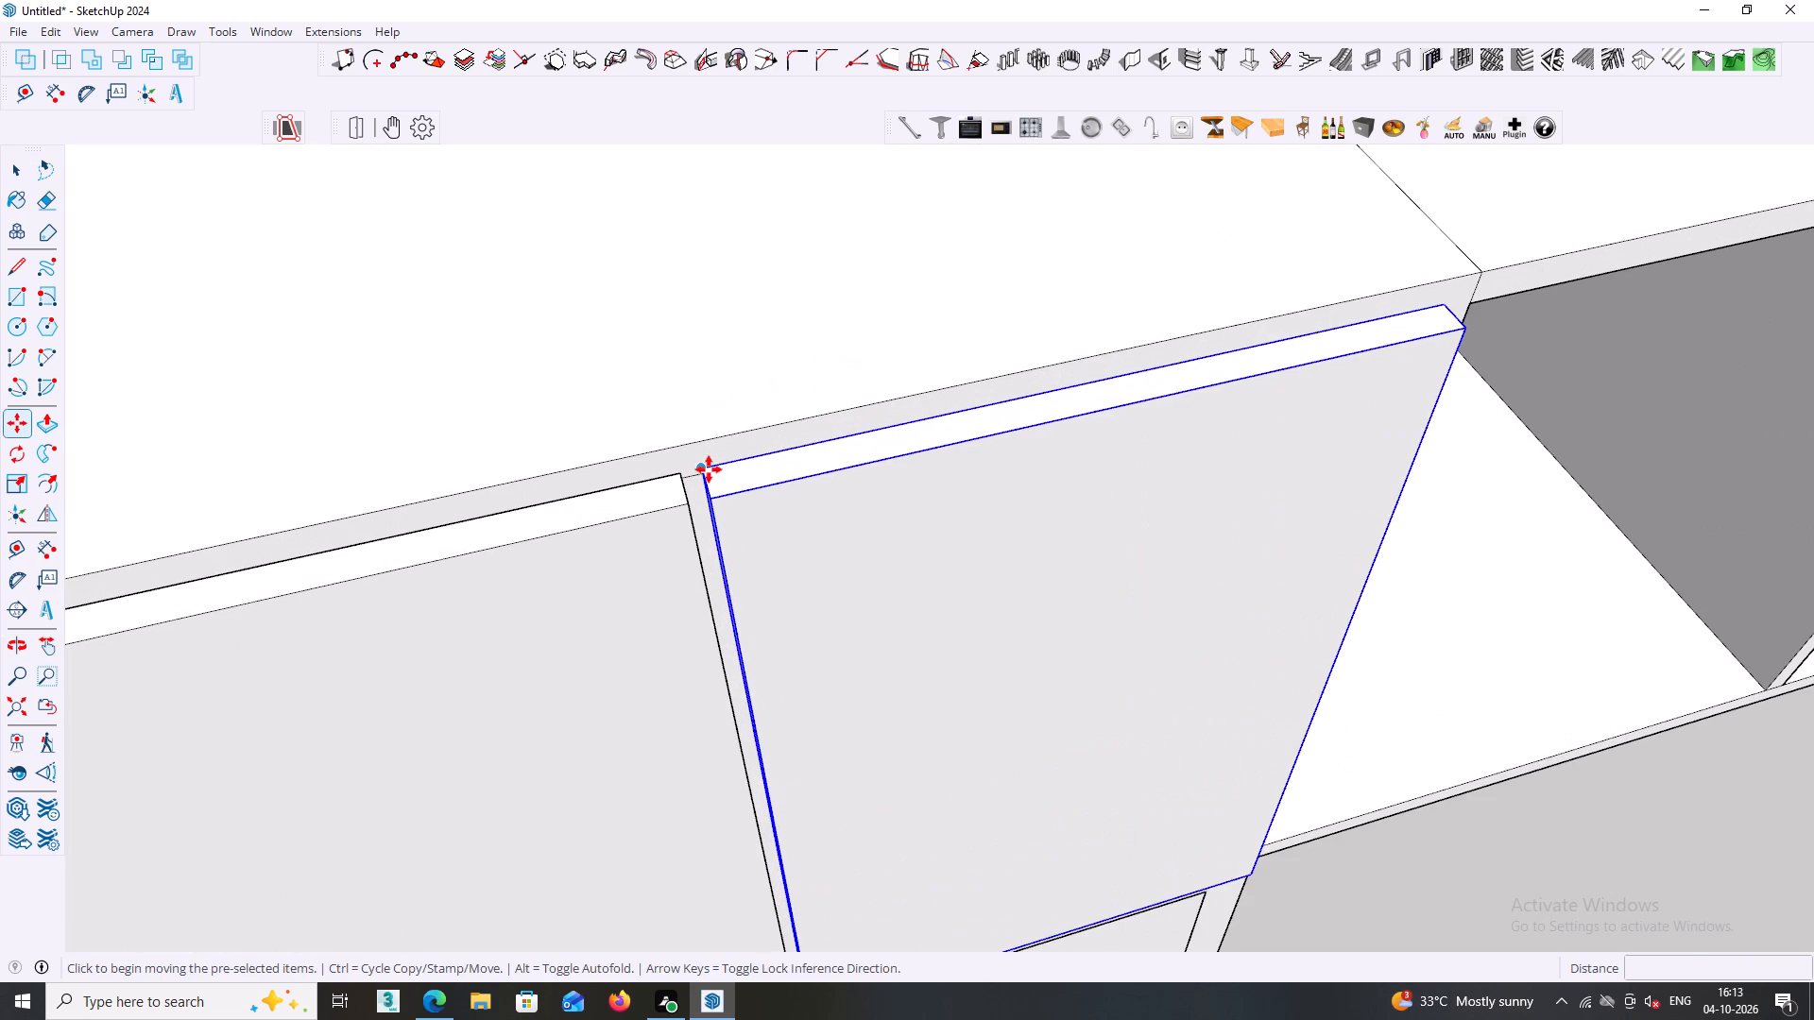
click(704, 468)
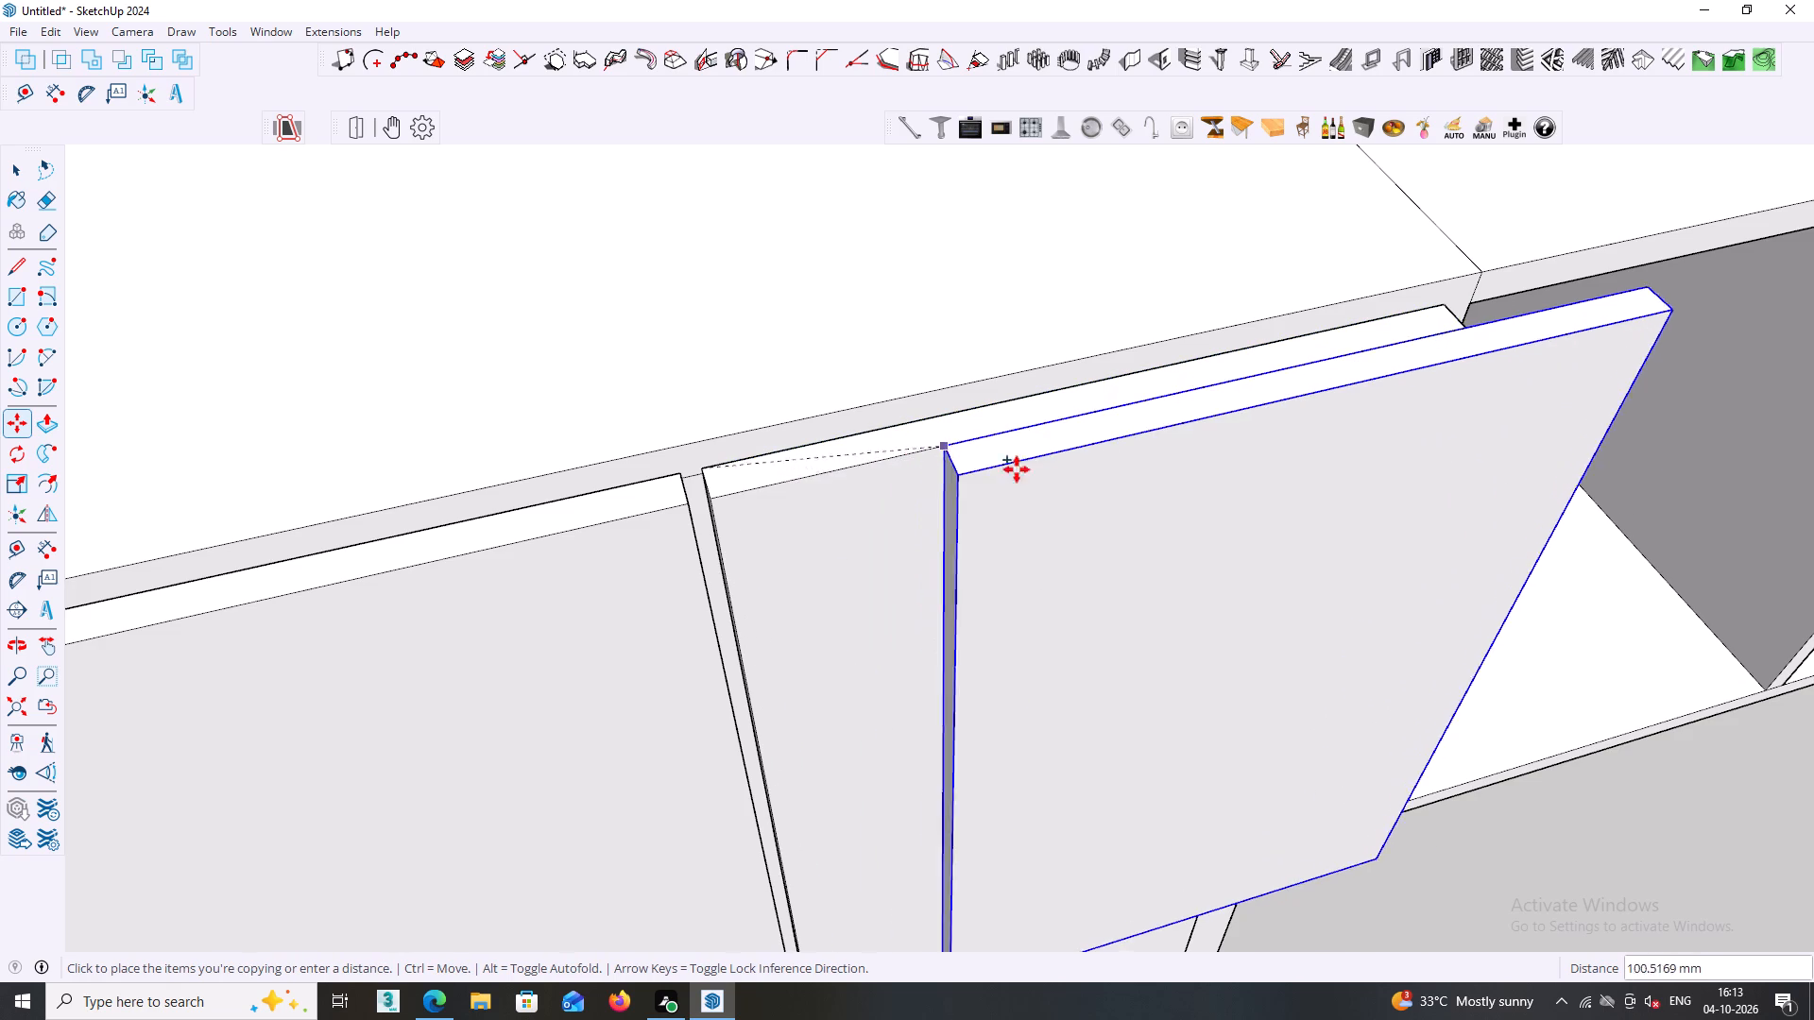
middle_drag(1225, 463, 703, 472)
shift+middle_drag(1020, 410, 659, 489)
scroll(625, 412, up, 2)
shift+middle_drag(543, 438, 911, 433)
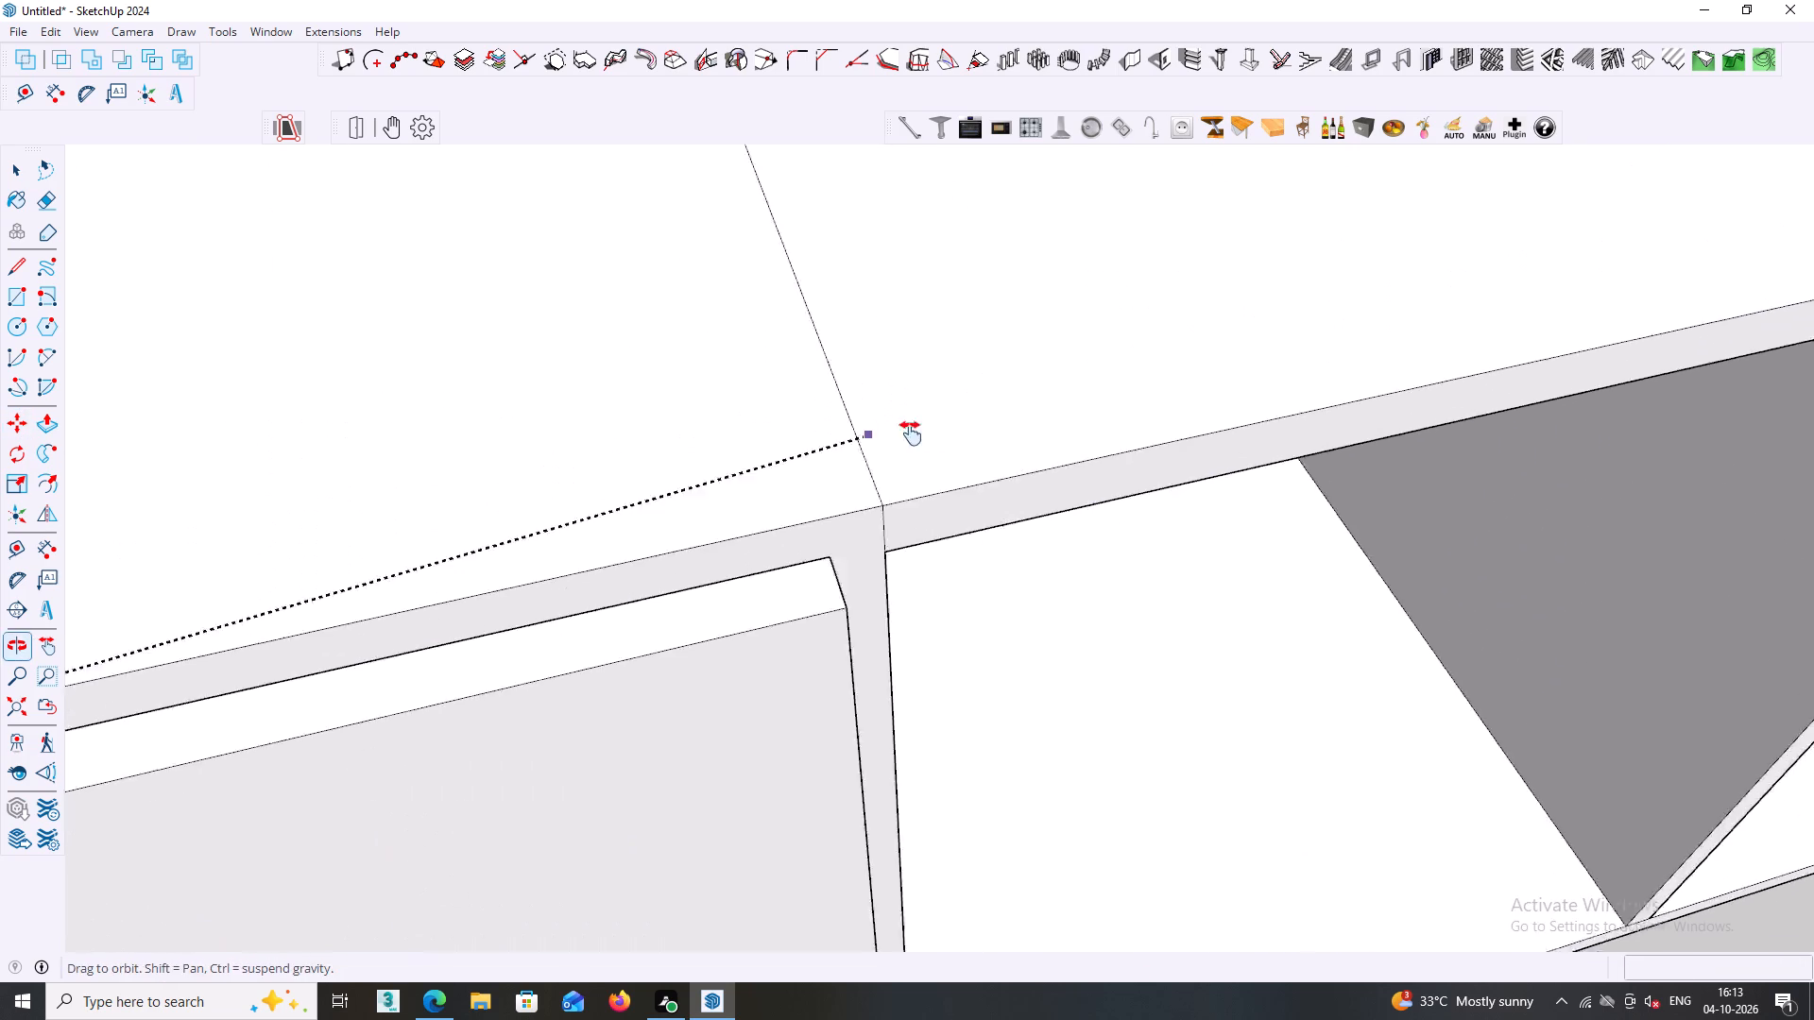
shift+middle_drag(911, 433, 952, 427)
middle_drag(1203, 534, 1087, 527)
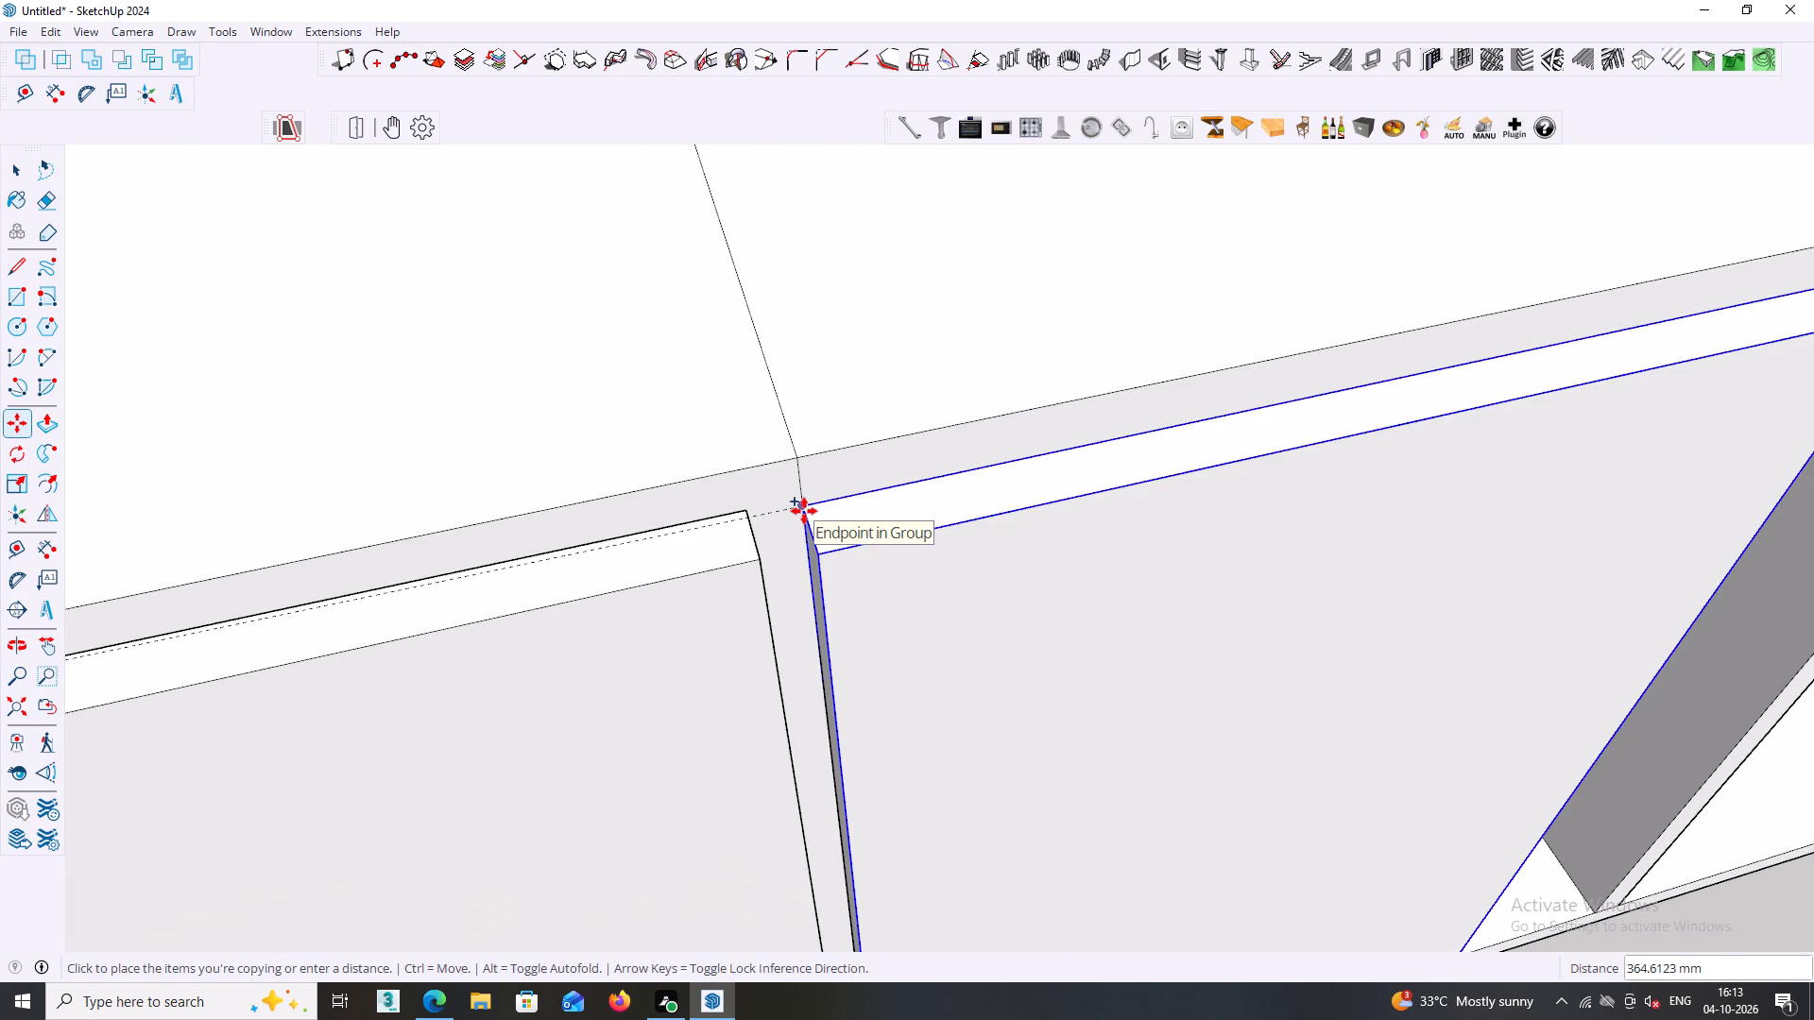
click(804, 511)
scroll(811, 516, down, 5)
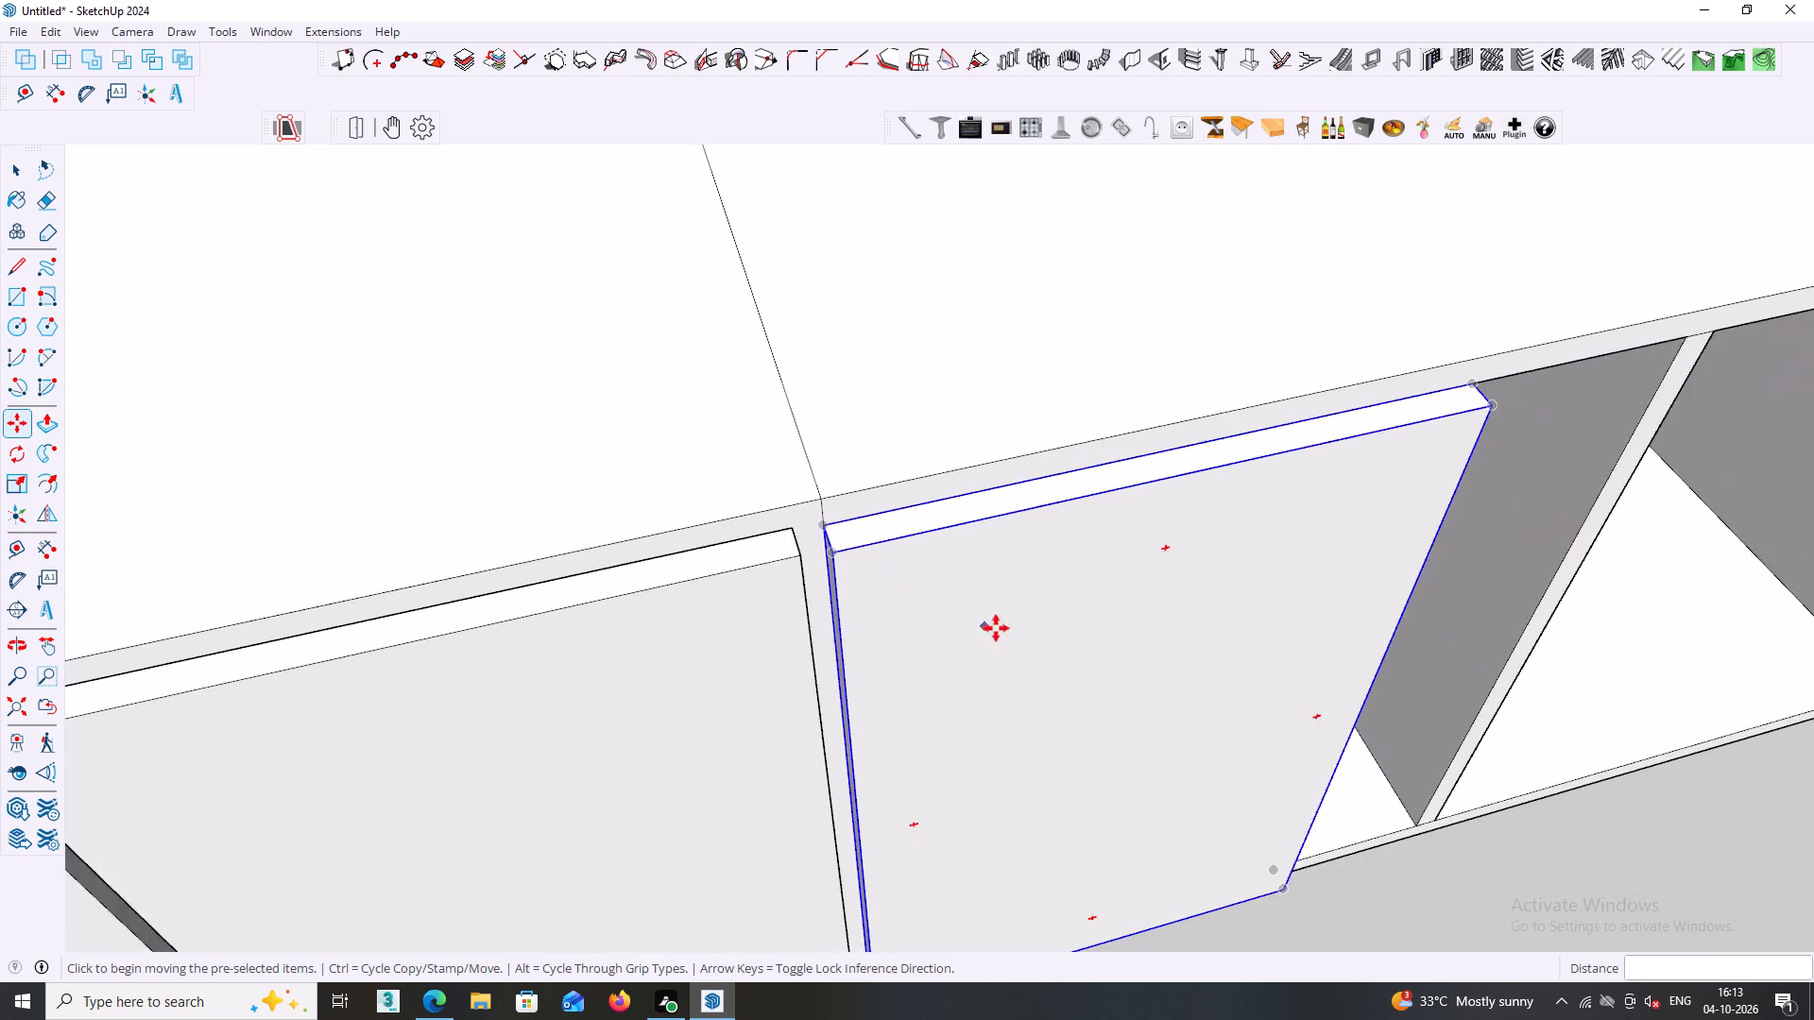
scroll(996, 628, down, 5)
middle_drag(1036, 593, 884, 430)
middle_drag(1196, 530, 922, 431)
middle_drag(1222, 532, 1048, 460)
key(space)
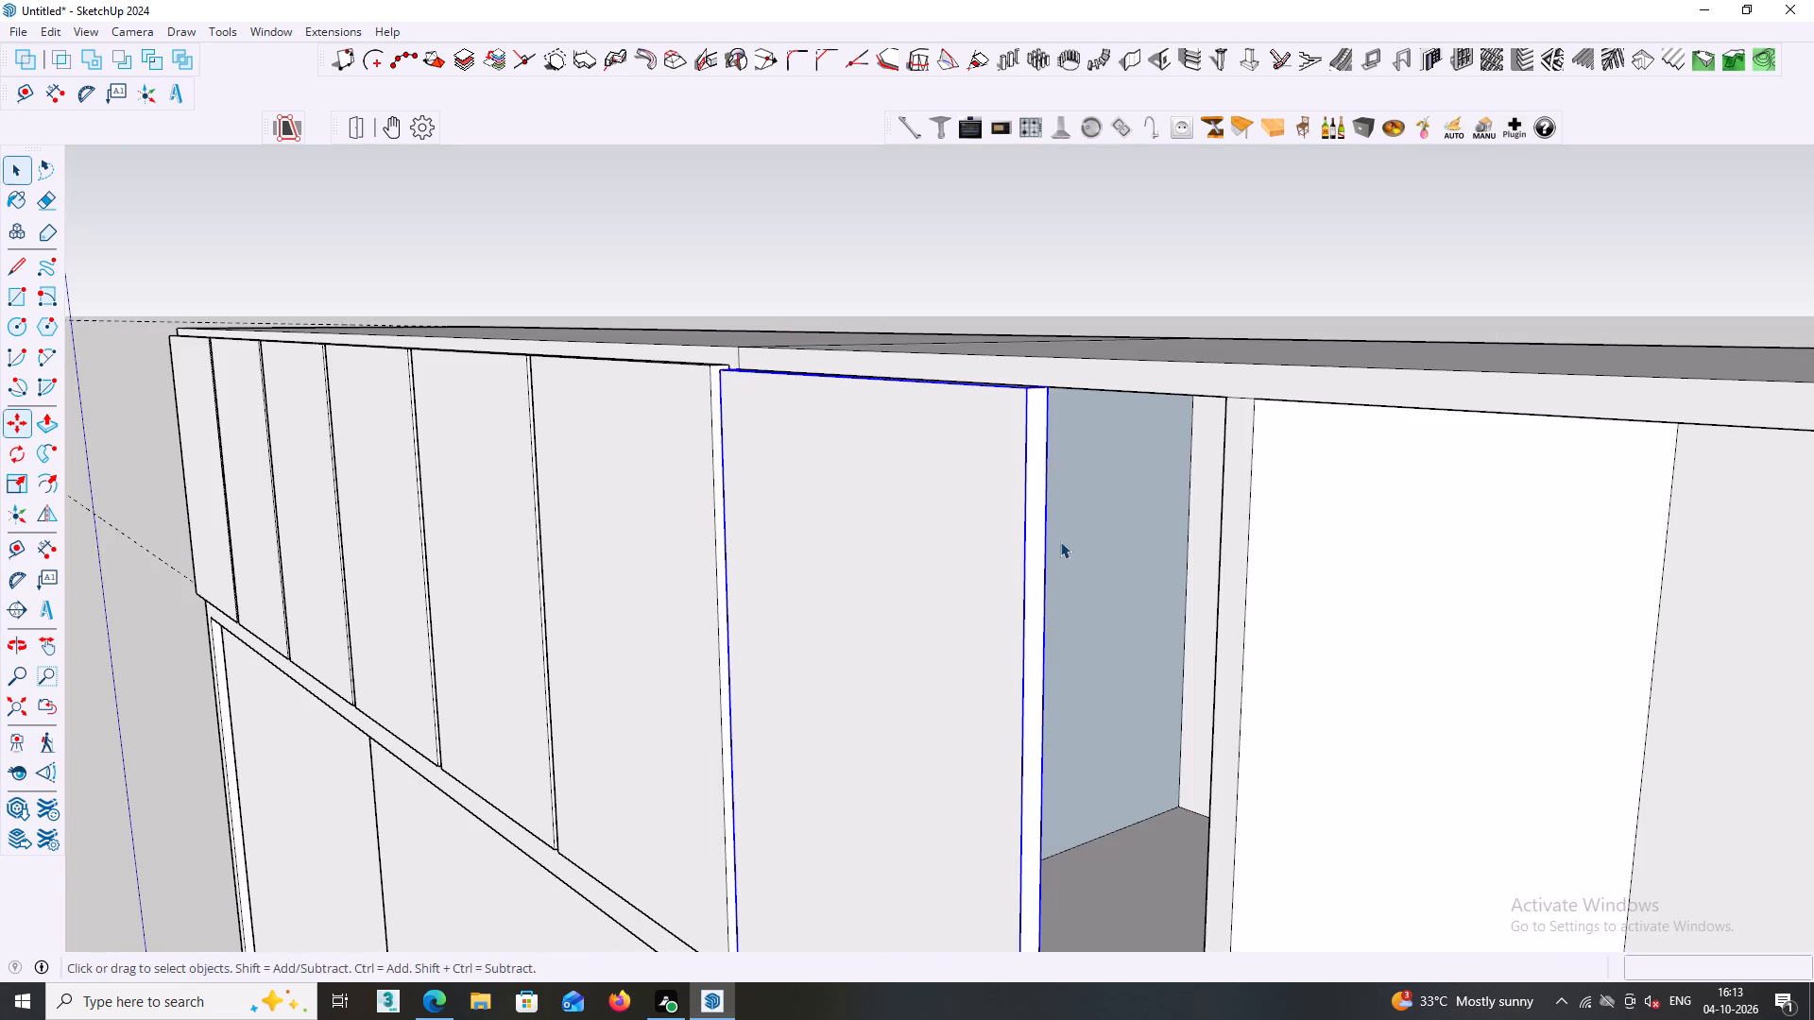
Widen the copied door in the extension's first compartment by pulling its side face about 132.7 mm to the opening's far edge, and leave its group.
middle_drag(1057, 549, 1056, 599)
scroll(1056, 552, down, 2)
middle_drag(1063, 627, 1136, 618)
middle_drag(1152, 607, 995, 484)
middle_drag(1054, 512, 878, 537)
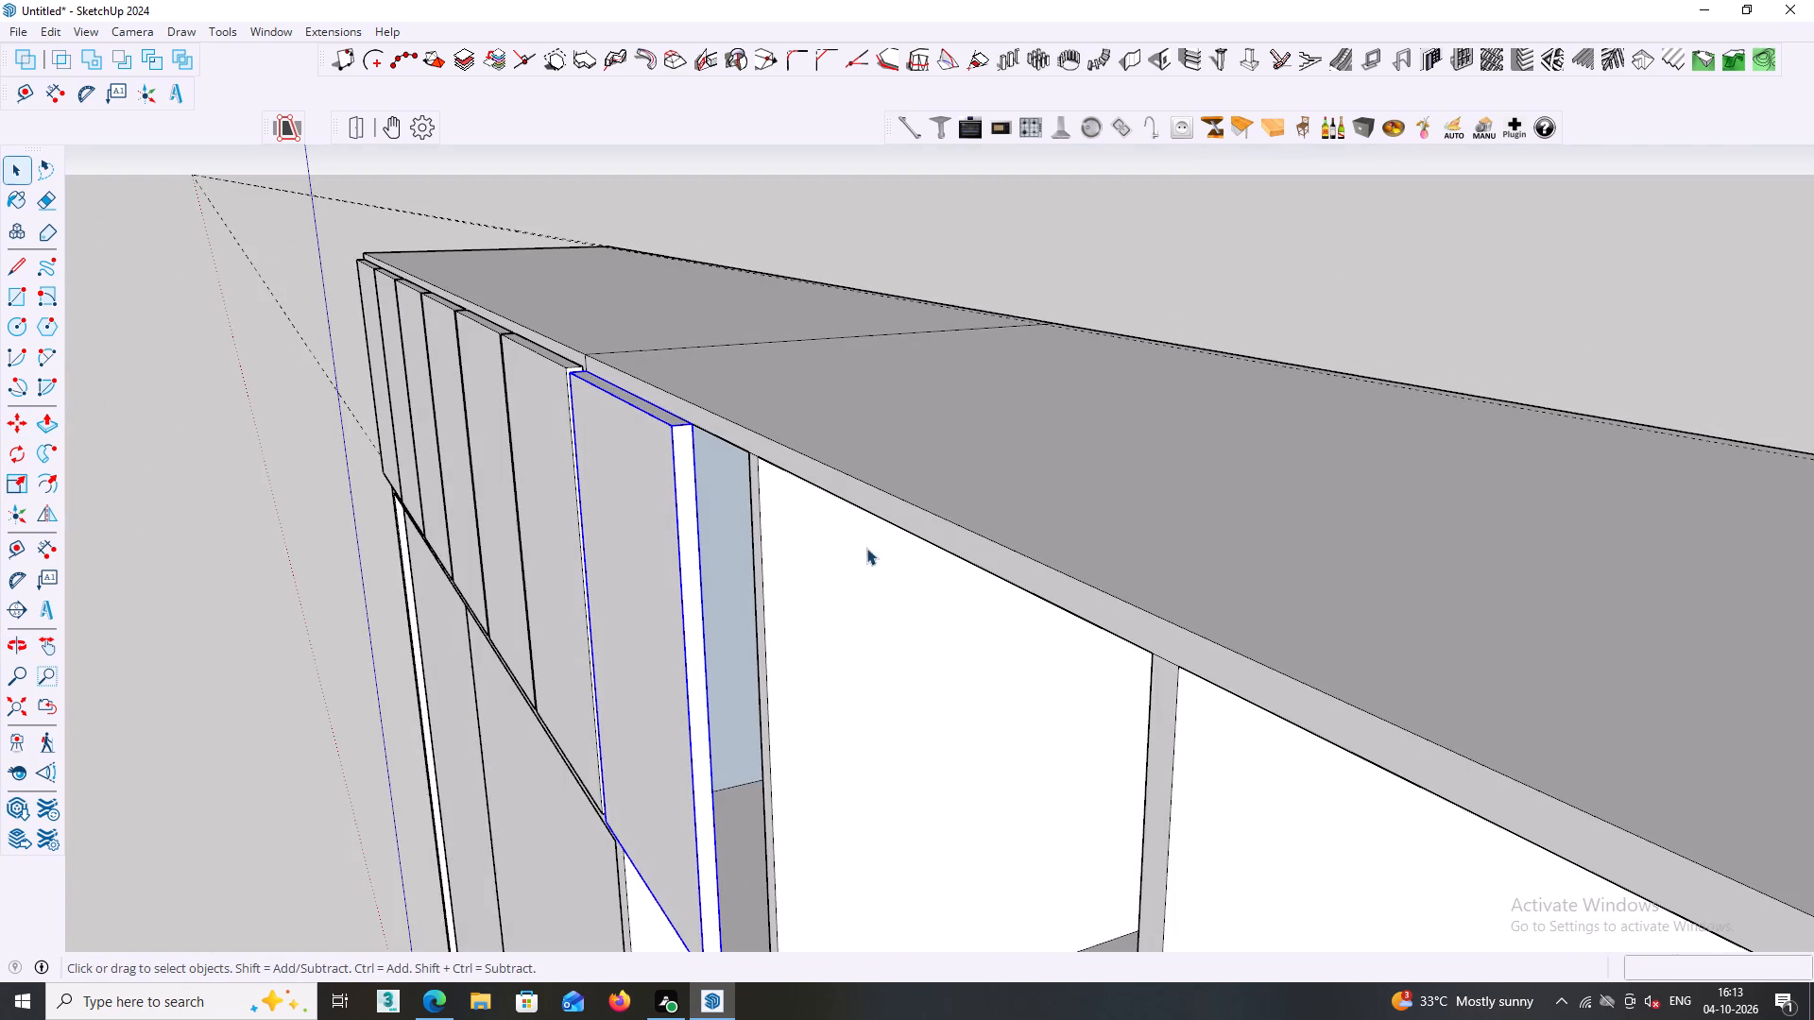
scroll(818, 544, up, 1)
click(673, 543)
triple_click(677, 543)
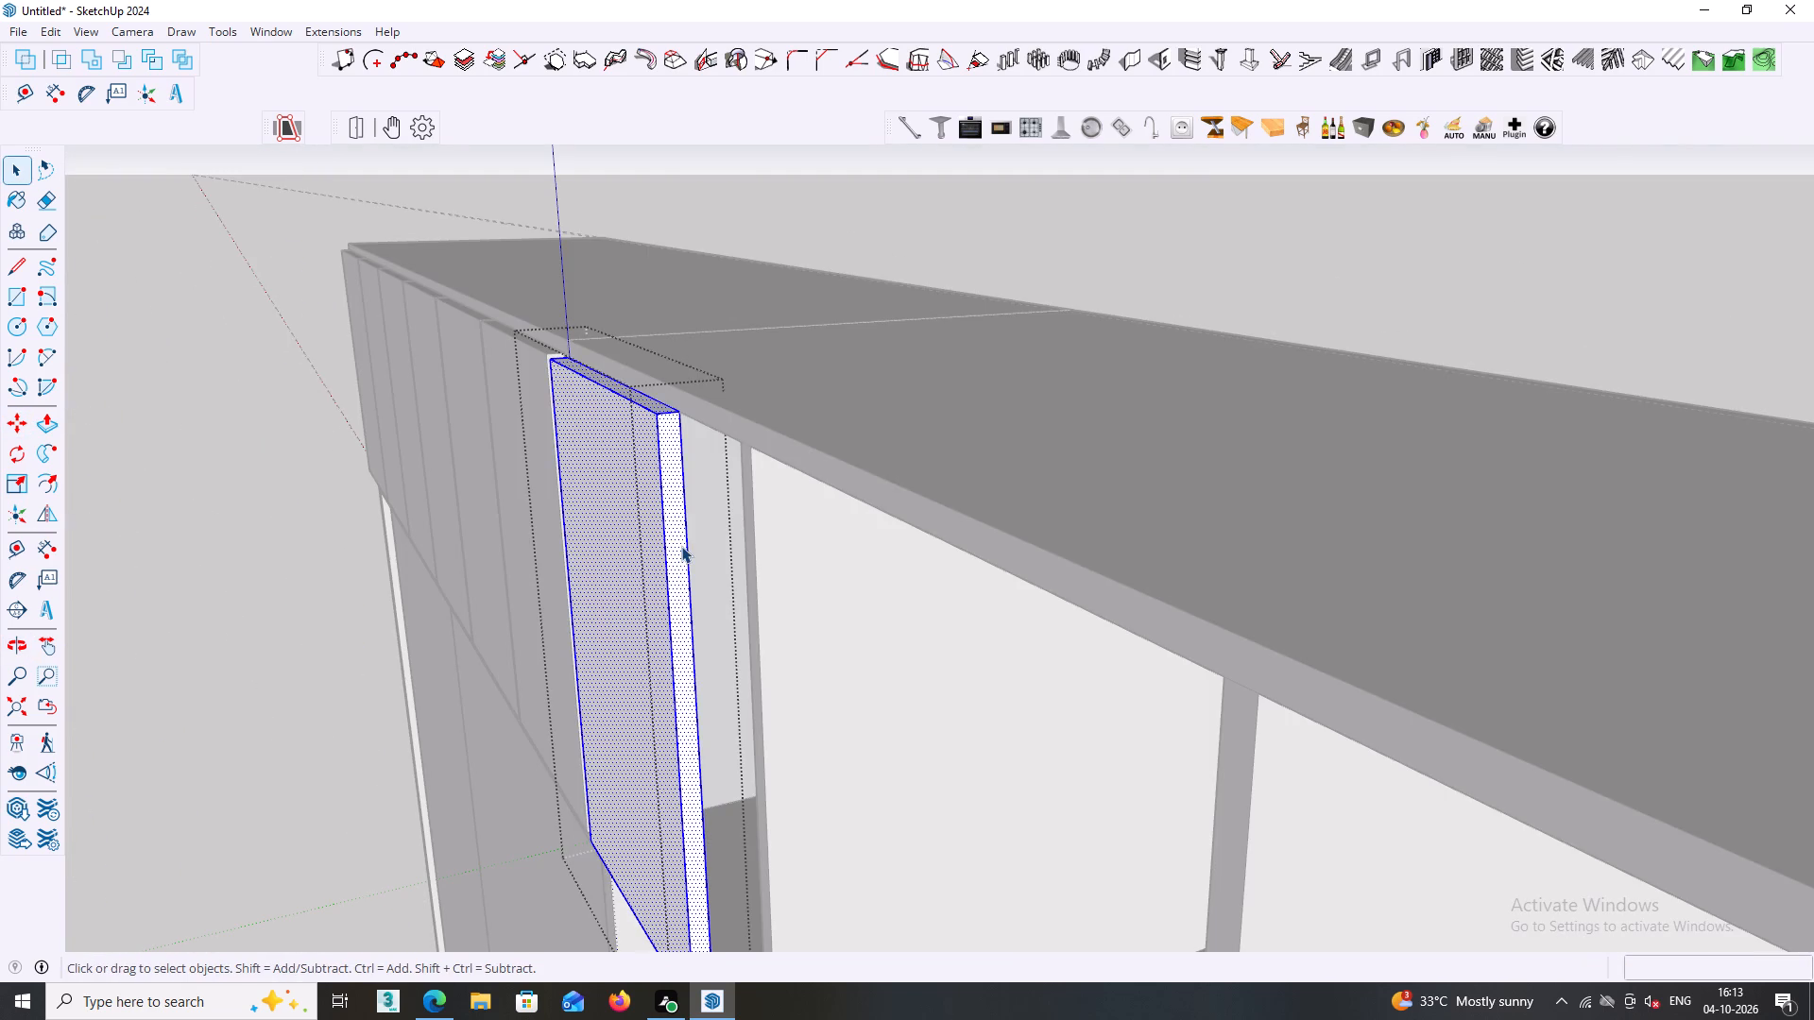
click(681, 546)
click(685, 556)
click(684, 565)
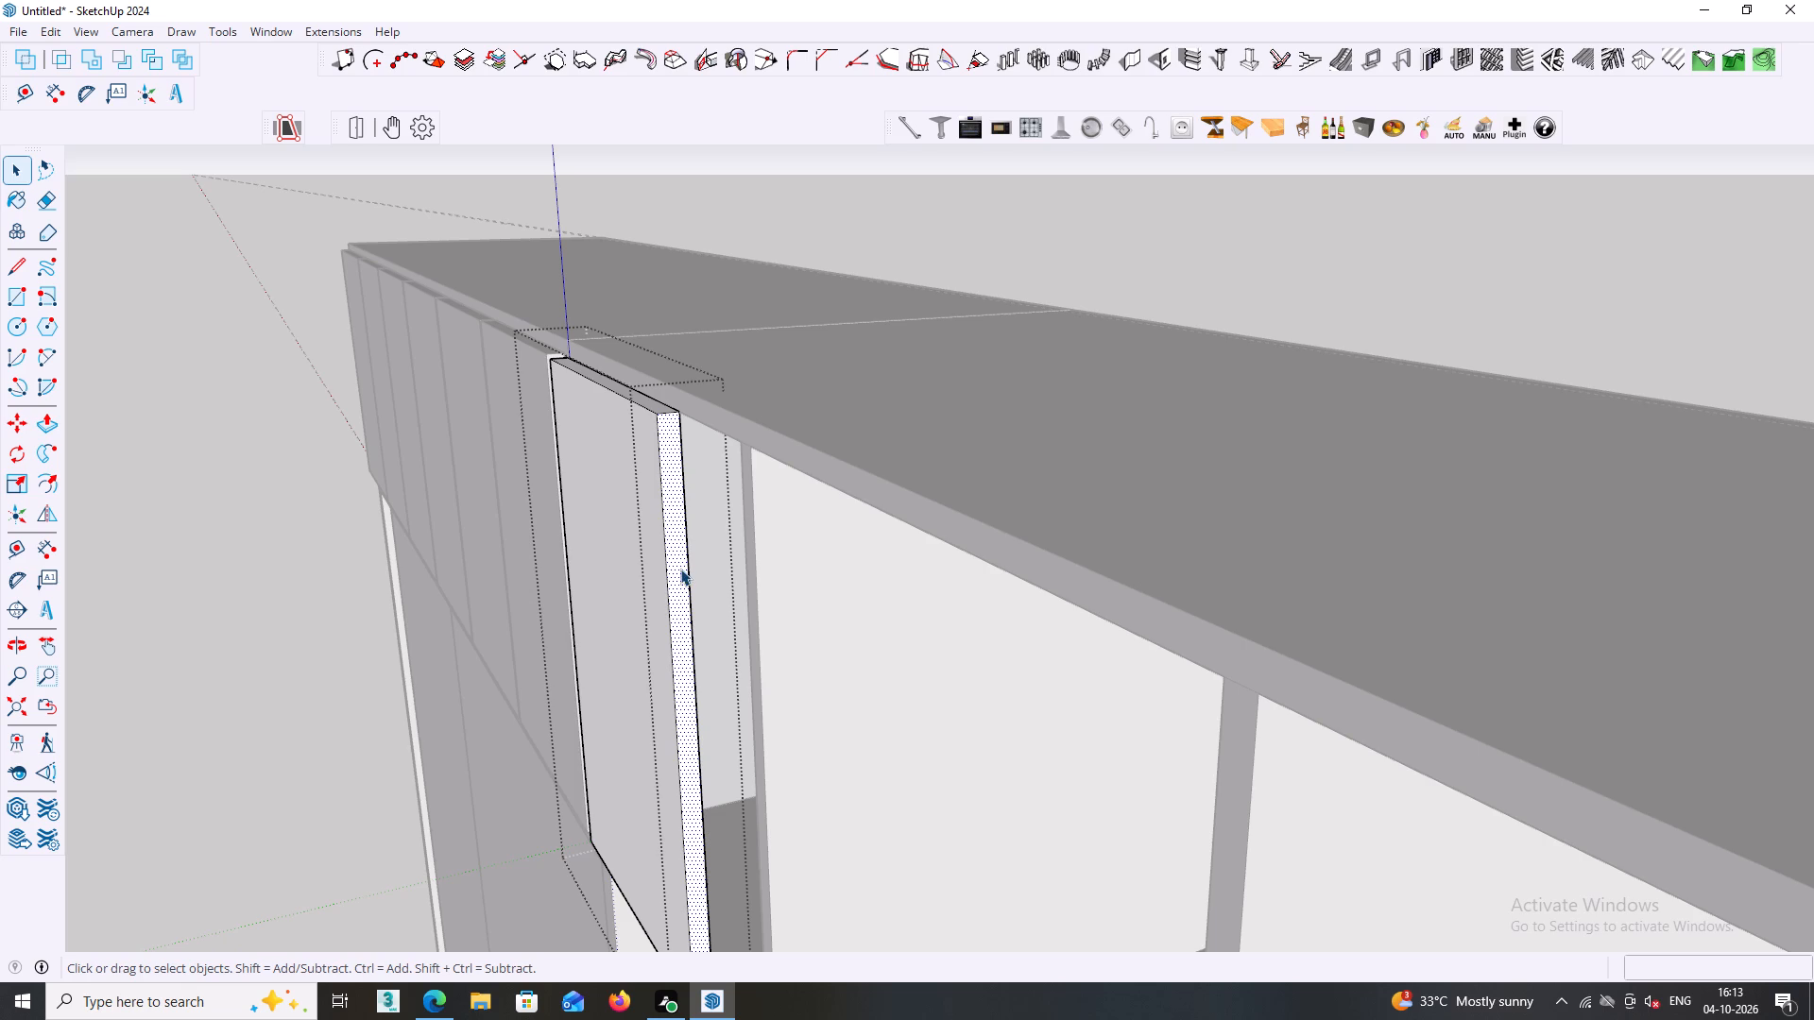
key(p)
click(680, 569)
scroll(621, 385, up, 2)
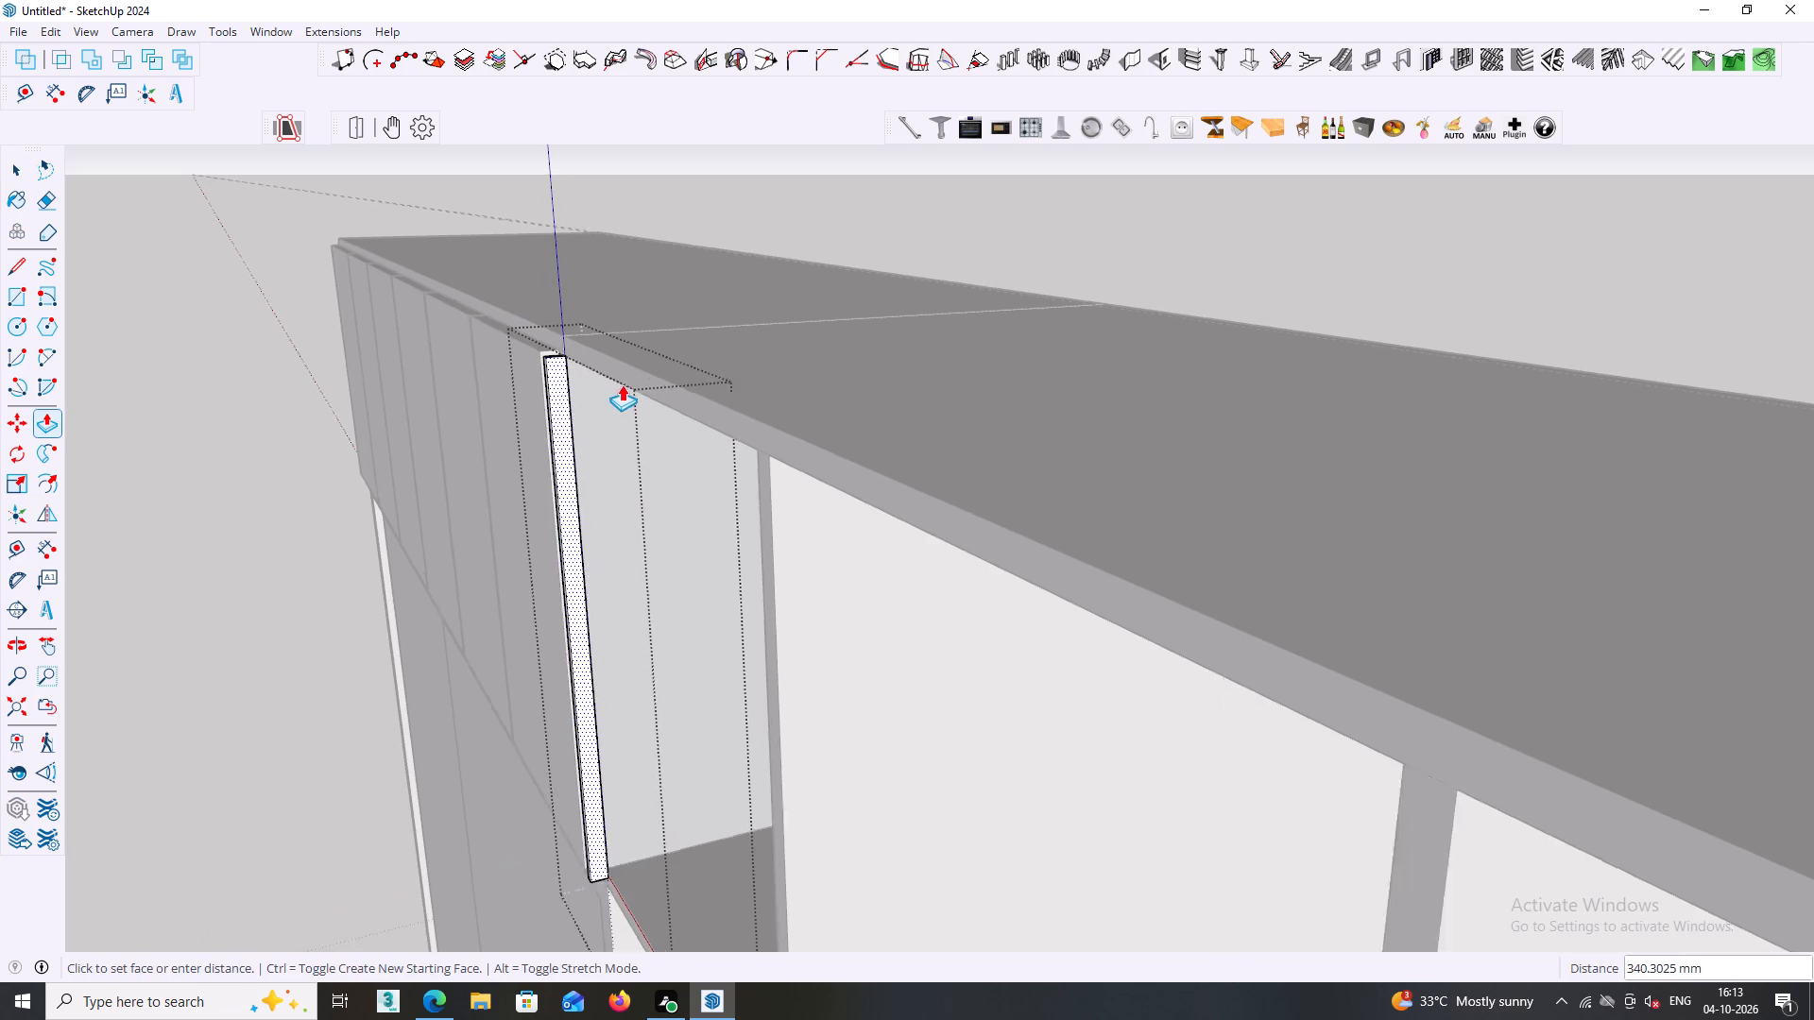
scroll(622, 384, up, 1)
middle_drag(640, 399, 868, 439)
scroll(1173, 526, down, 4)
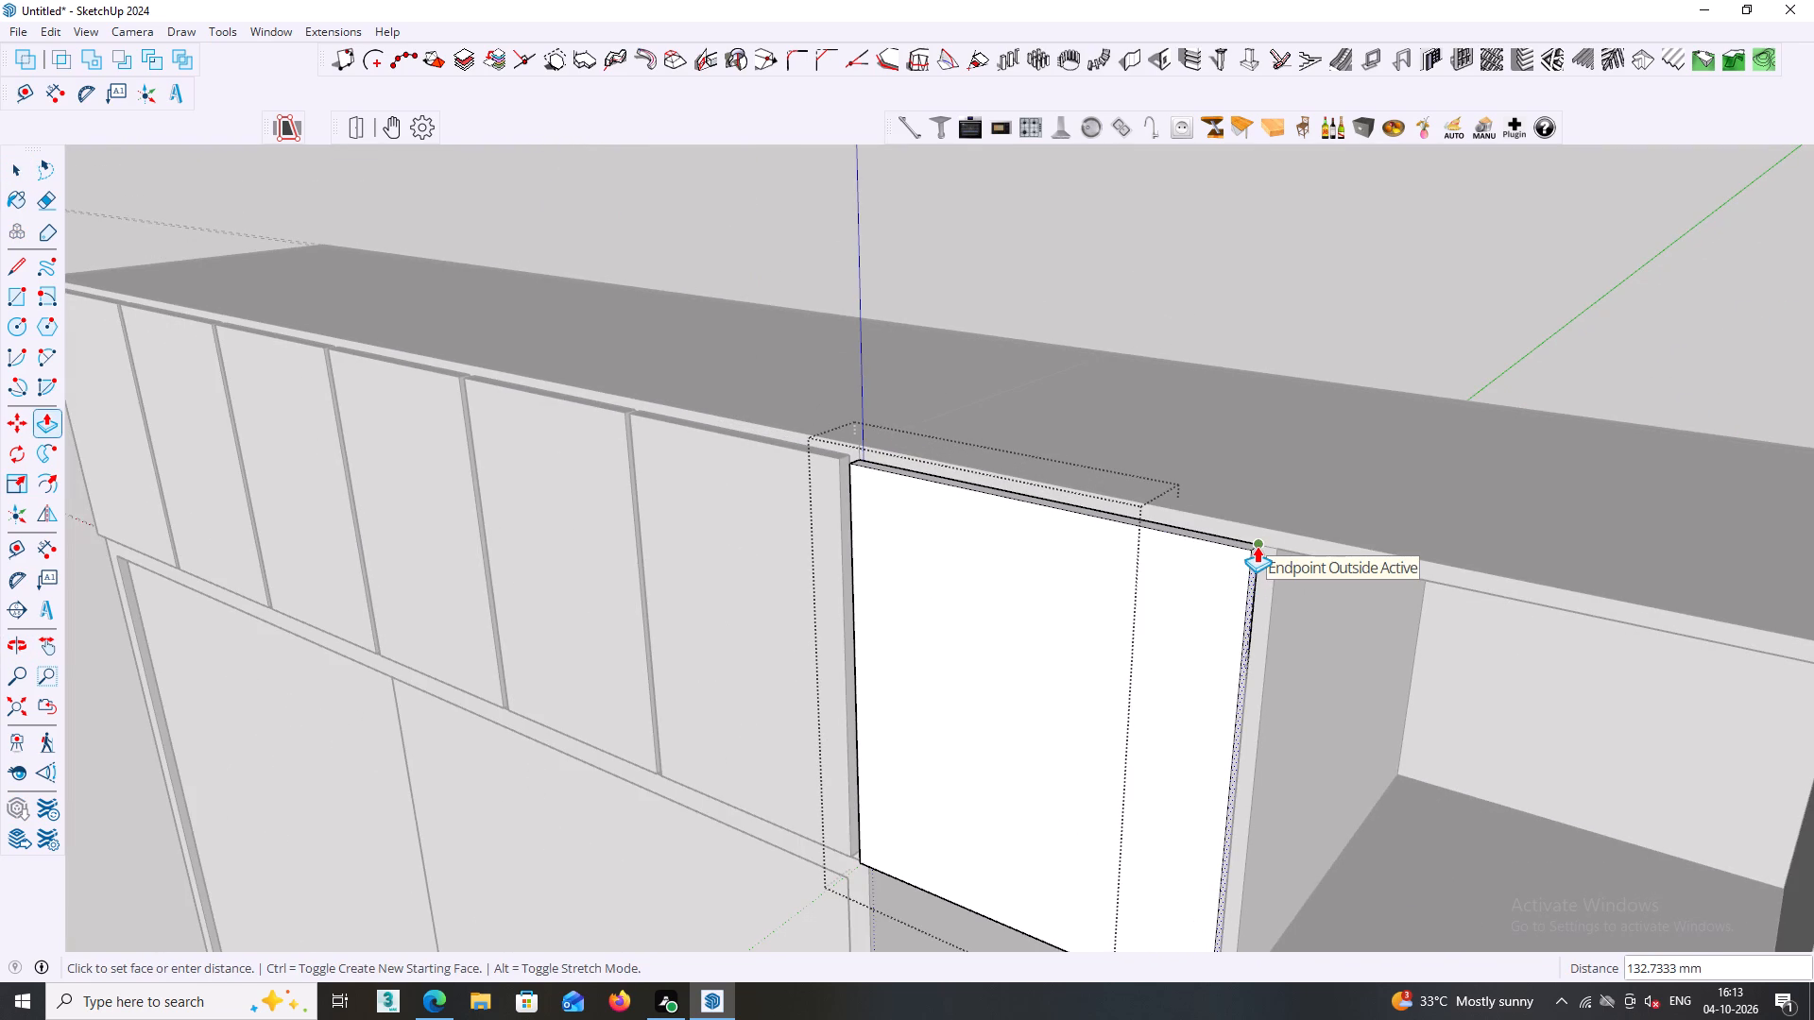
click(1257, 546)
key(space)
scroll(1256, 591, down, 3)
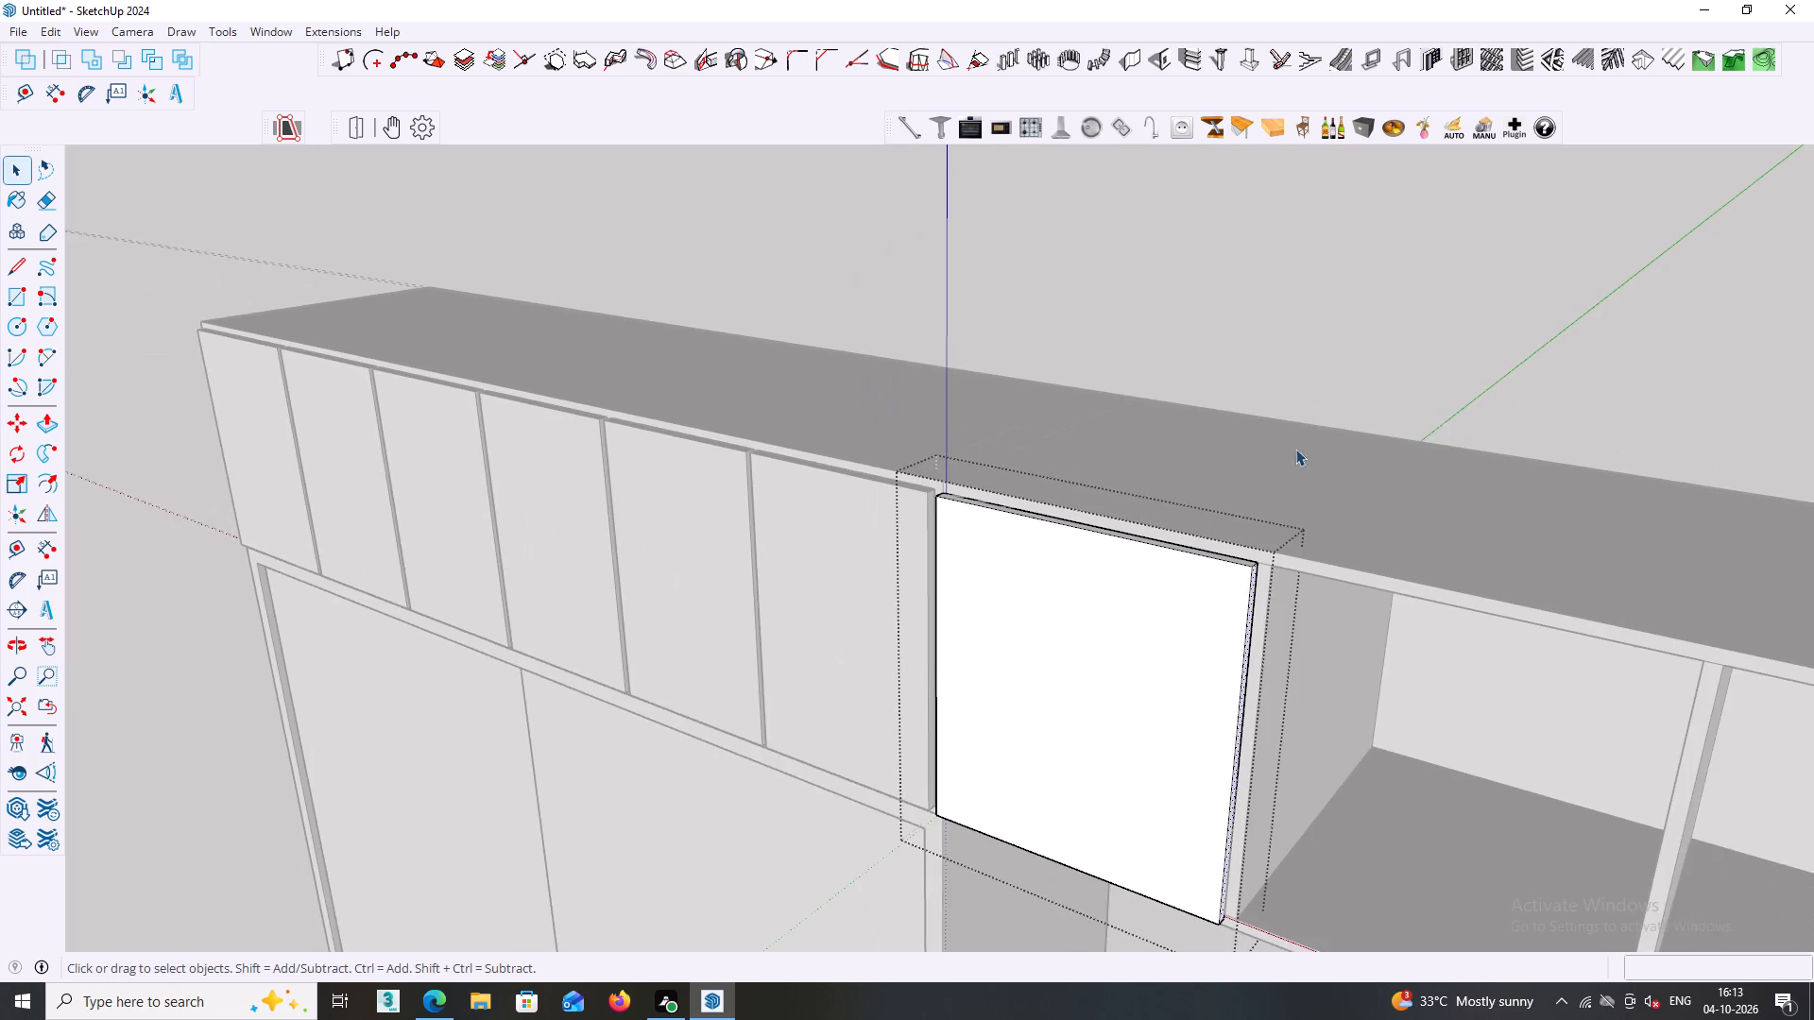
click(1289, 343)
Copy the widened door from its top back corner to the matching corner of the second compartment, 500.3333 mm along the extension.
middle_drag(1277, 382, 1275, 410)
scroll(1275, 390, down, 8)
middle_drag(1259, 519, 1255, 530)
middle_drag(1259, 545, 1257, 555)
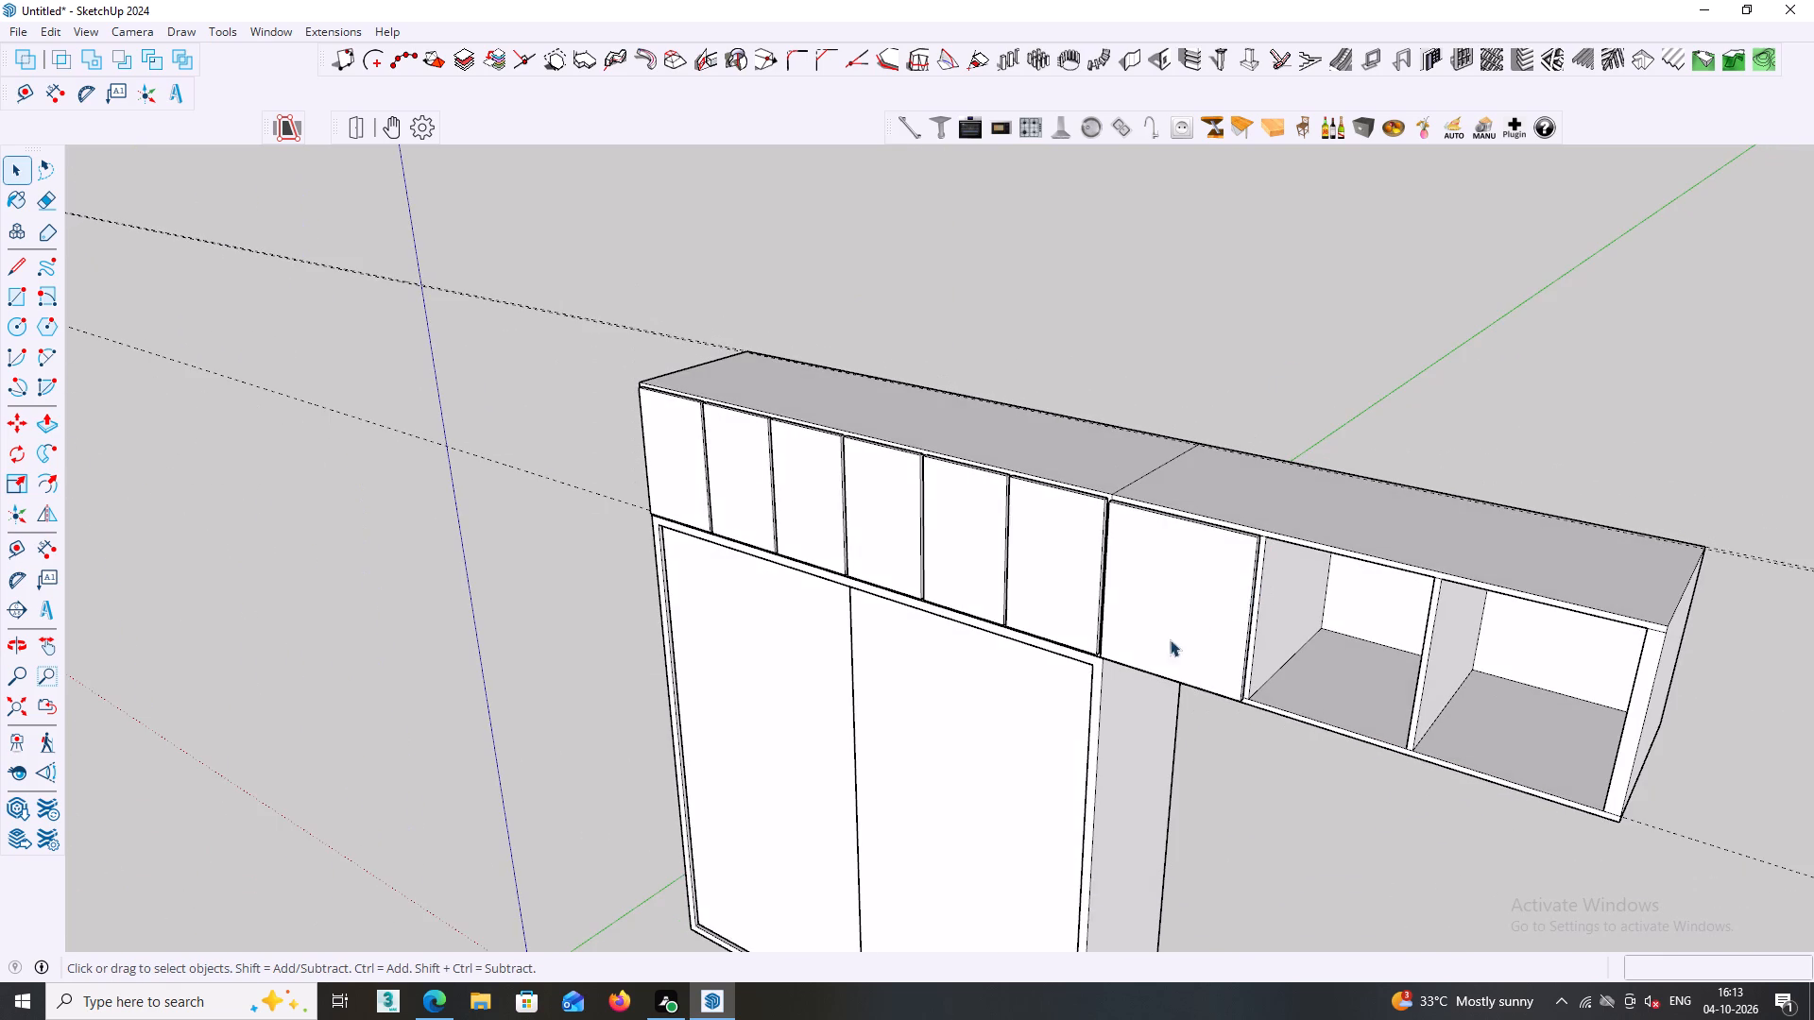
middle_drag(1104, 631, 1342, 638)
middle_drag(1326, 642, 1050, 577)
middle_drag(1061, 549, 1102, 486)
scroll(917, 455, up, 4)
middle_drag(918, 447, 976, 450)
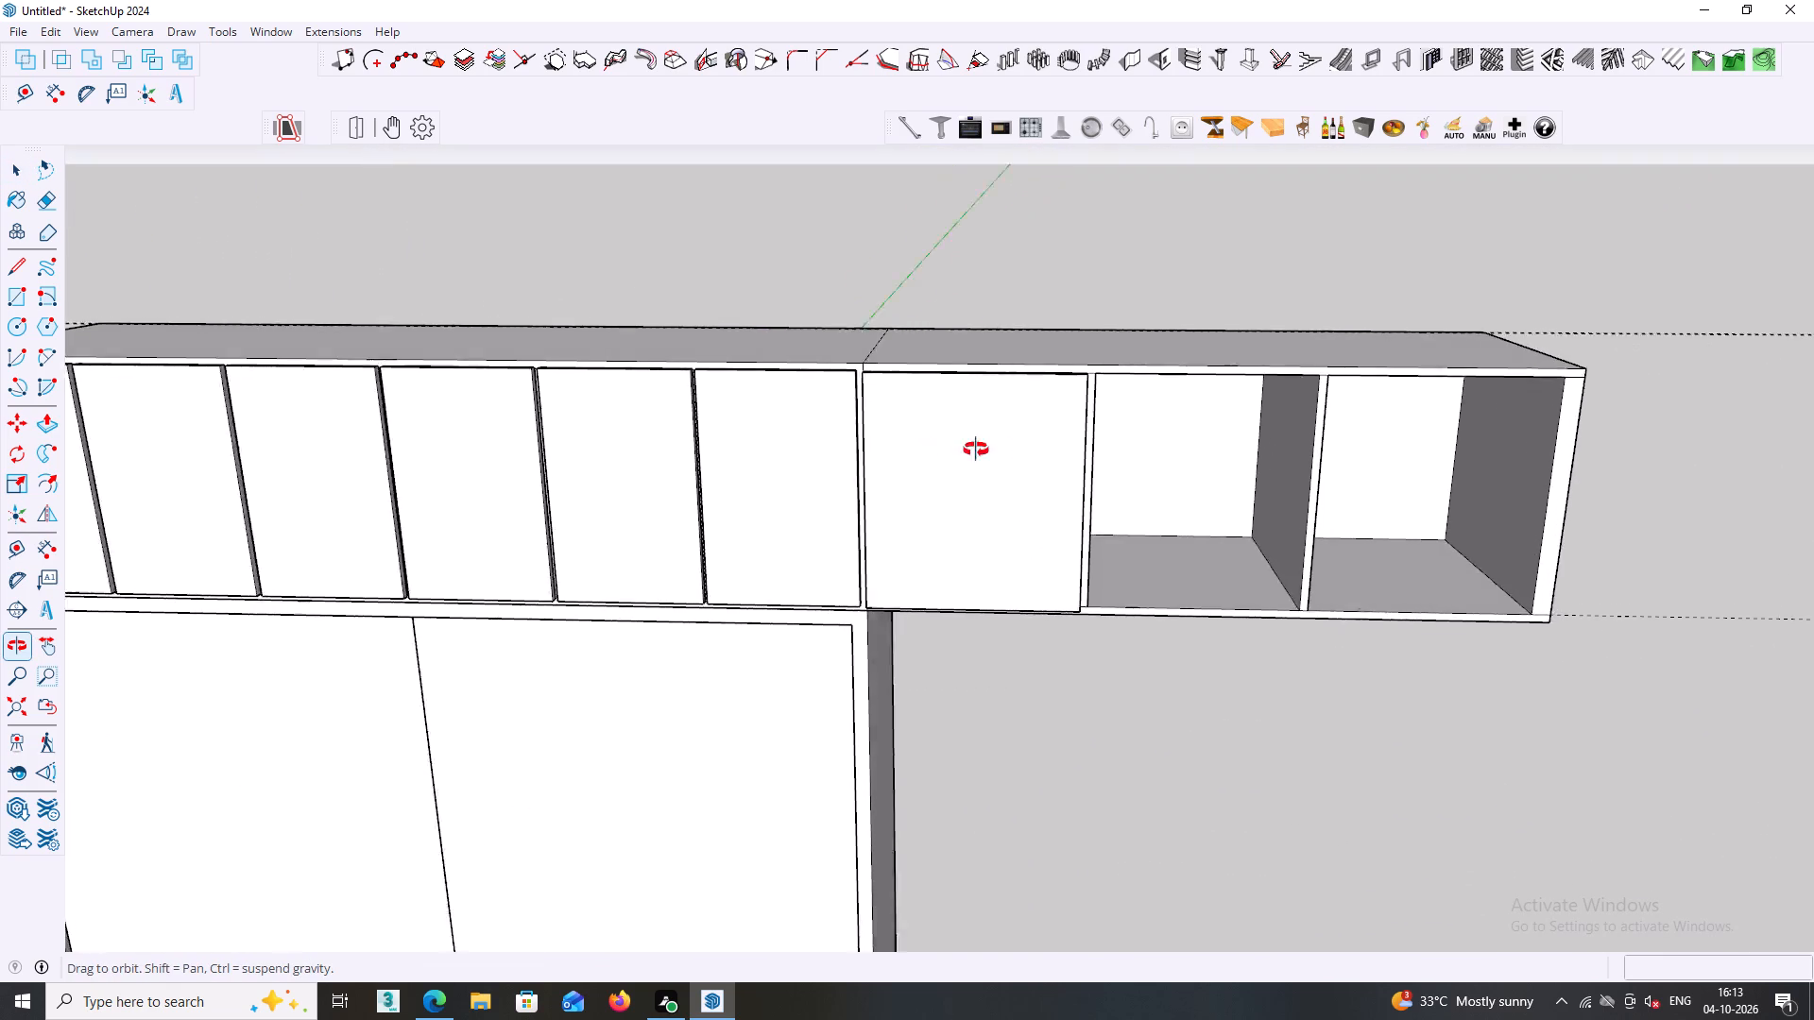
middle_drag(976, 450, 982, 439)
middle_drag(982, 439, 847, 448)
click(849, 446)
middle_drag(856, 448, 856, 459)
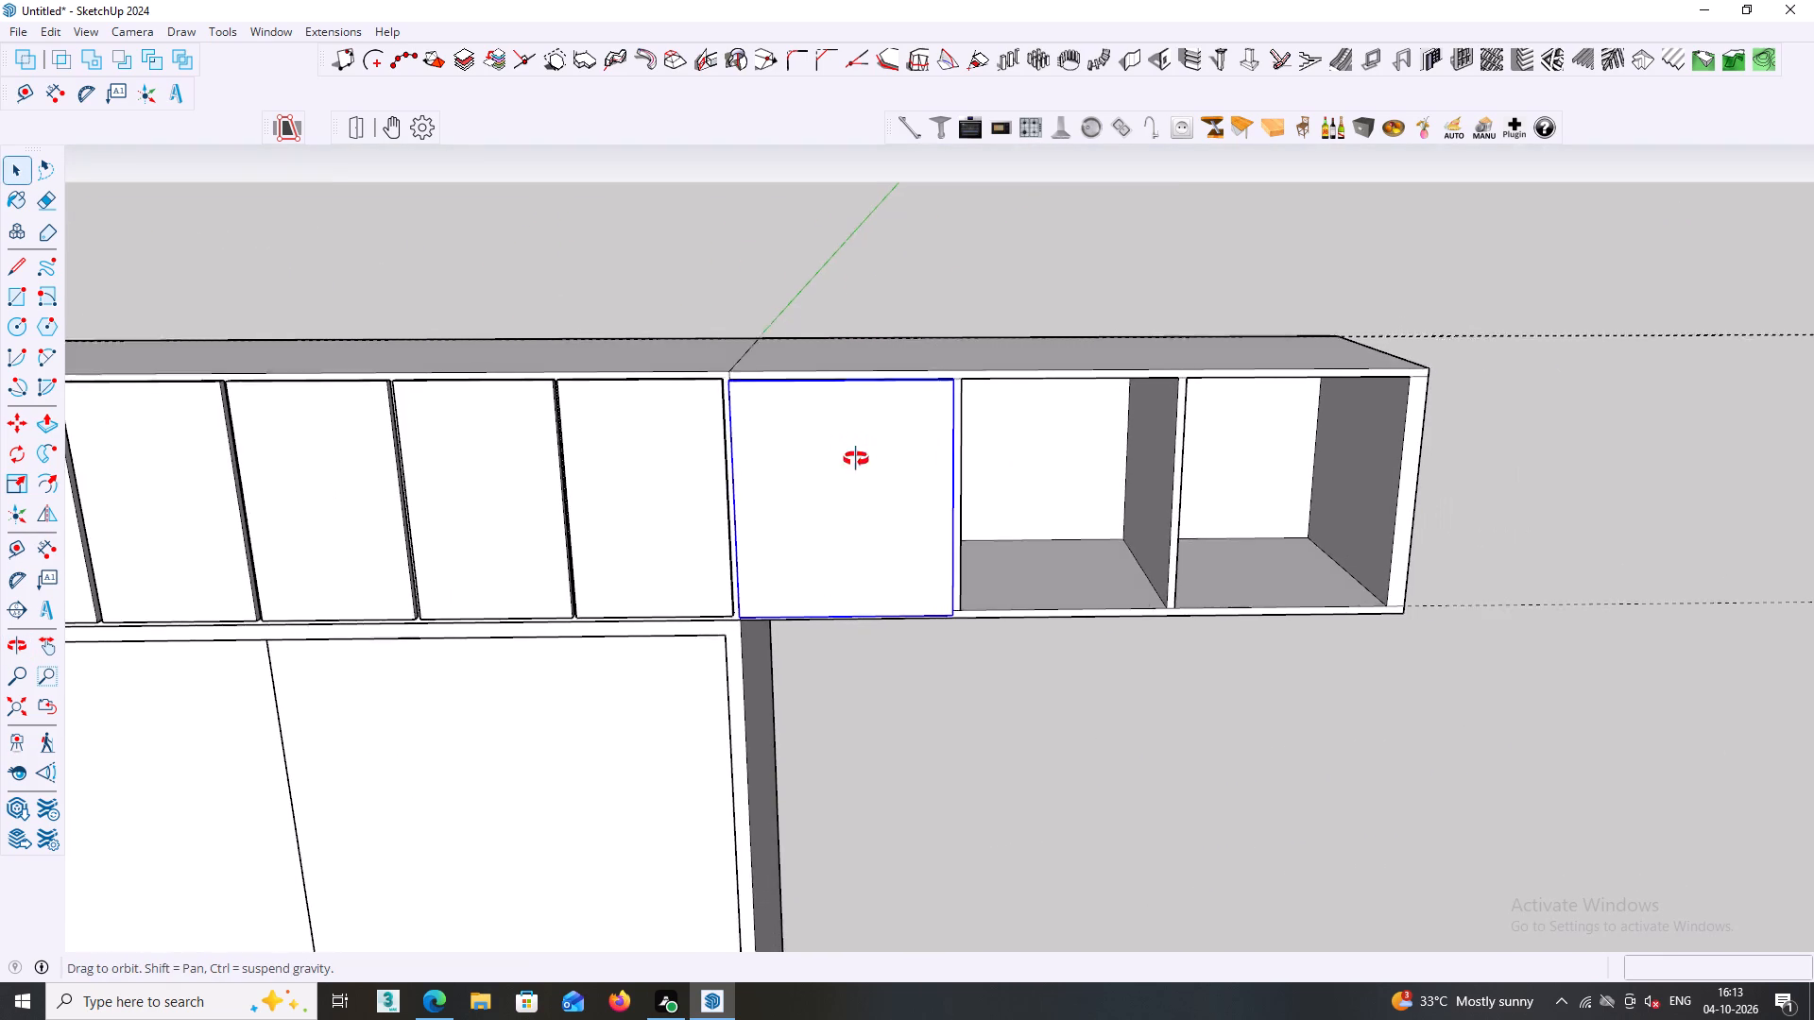
middle_drag(856, 459, 788, 713)
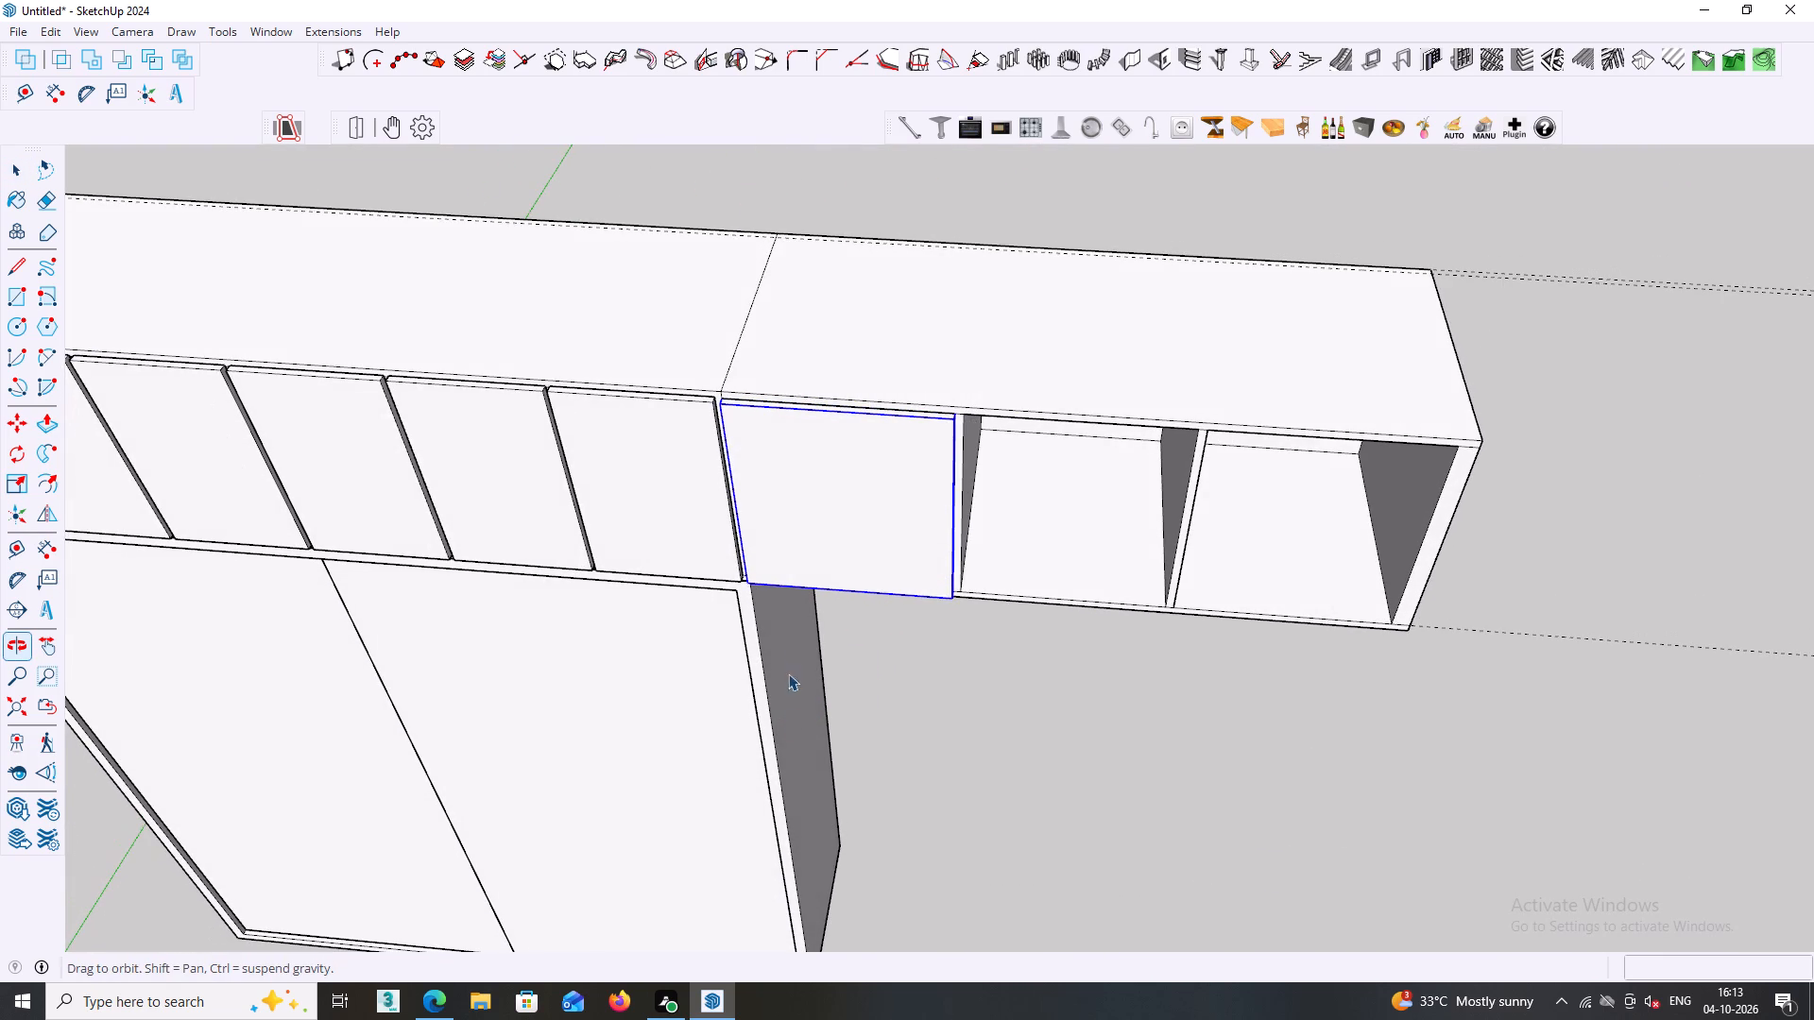
middle_drag(796, 625, 869, 631)
key(m)
scroll(813, 538, up, 3)
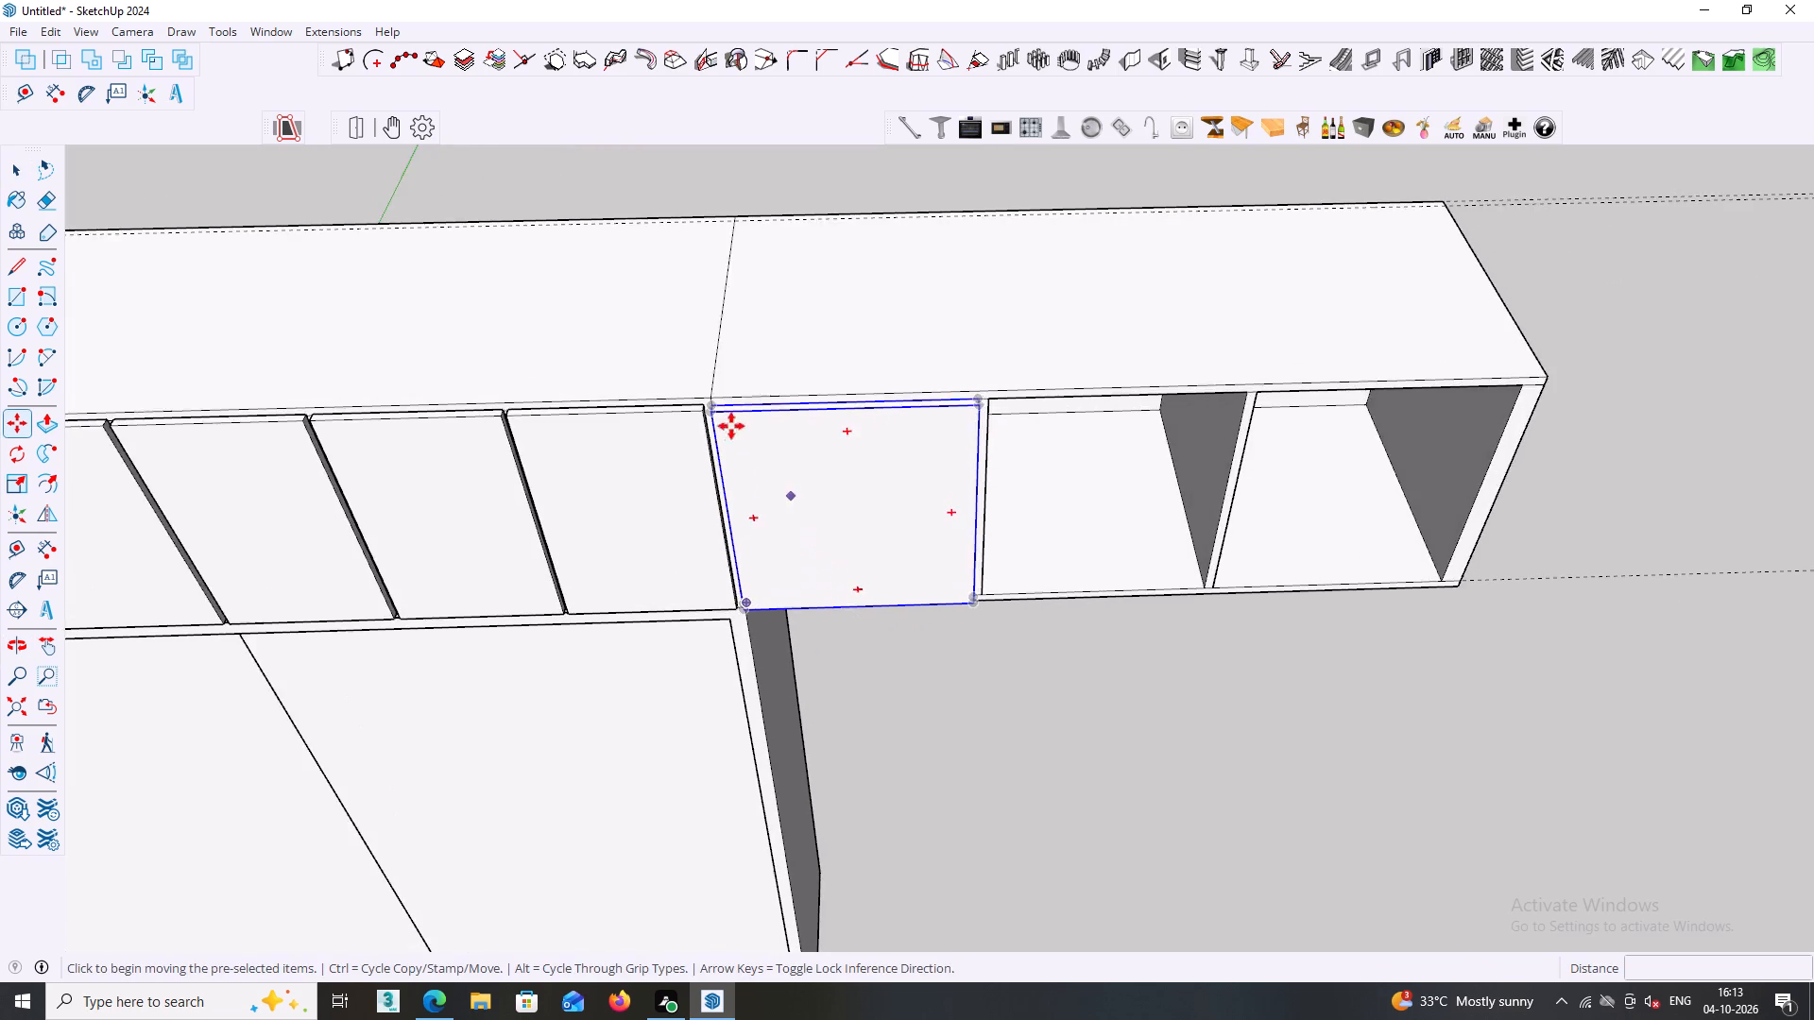
scroll(731, 426, up, 6)
click(693, 404)
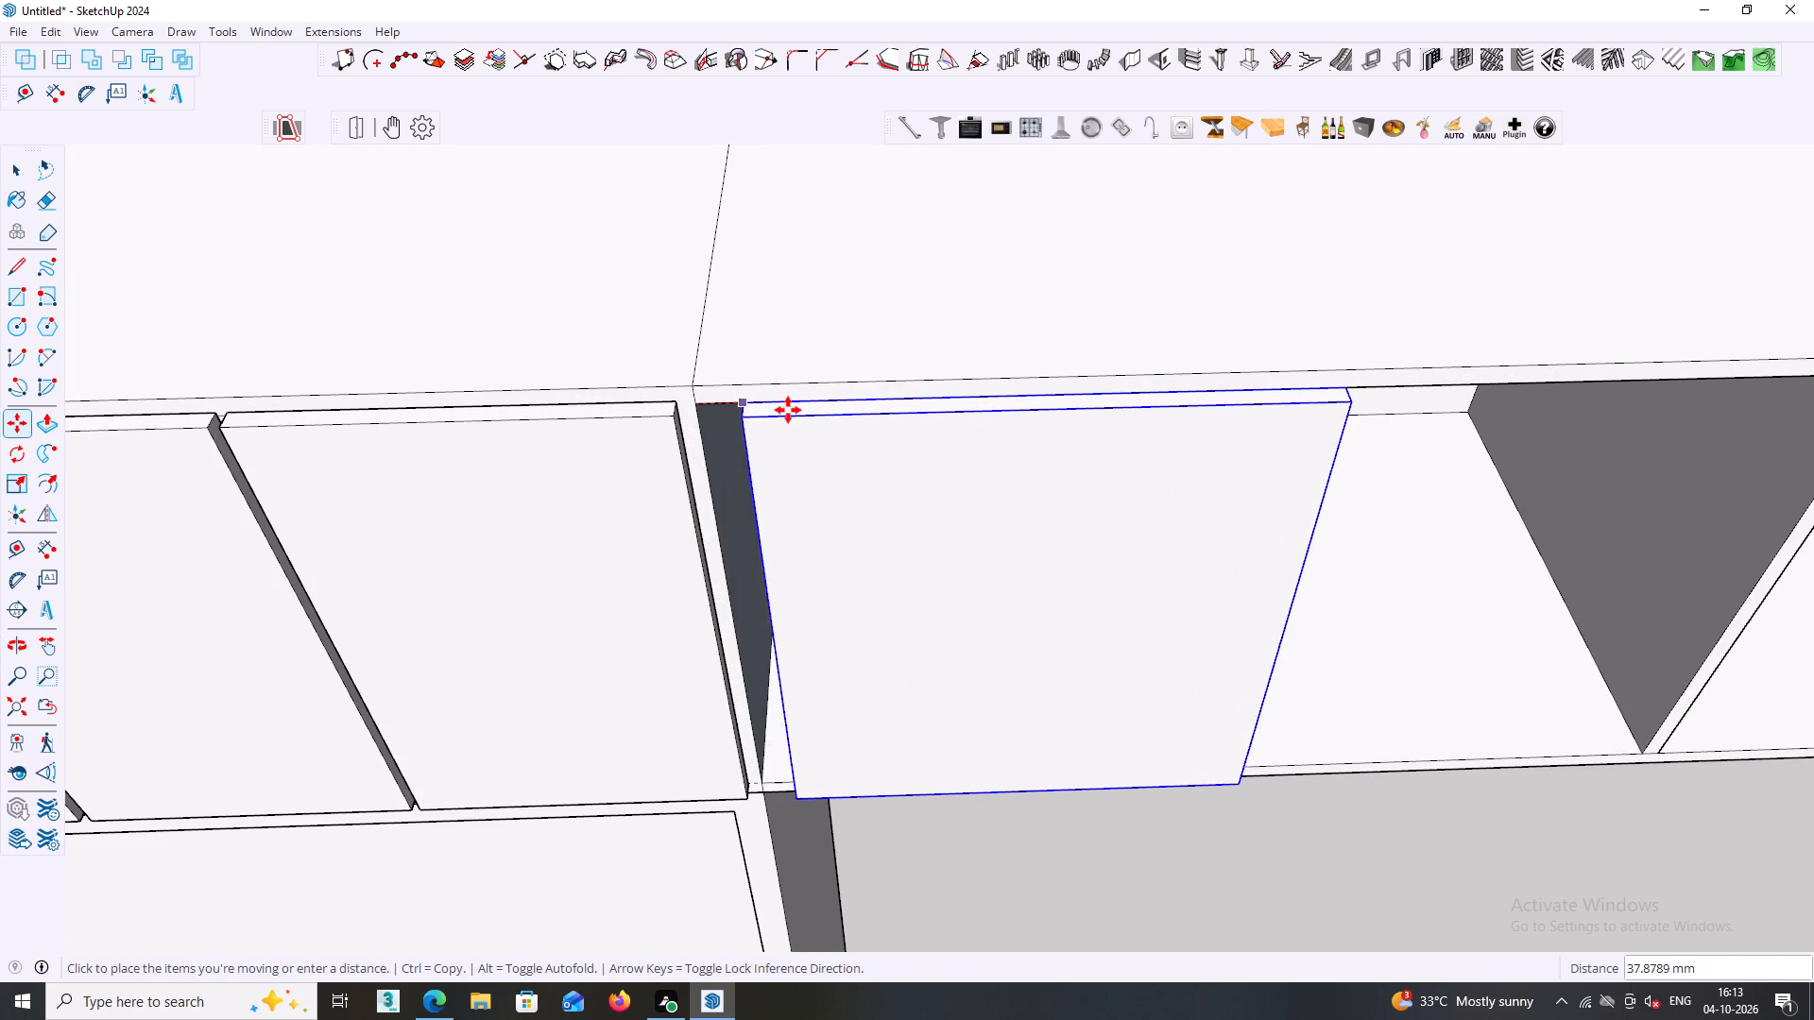
scroll(949, 441, down, 1)
middle_drag(984, 445, 434, 598)
scroll(697, 522, up, 2)
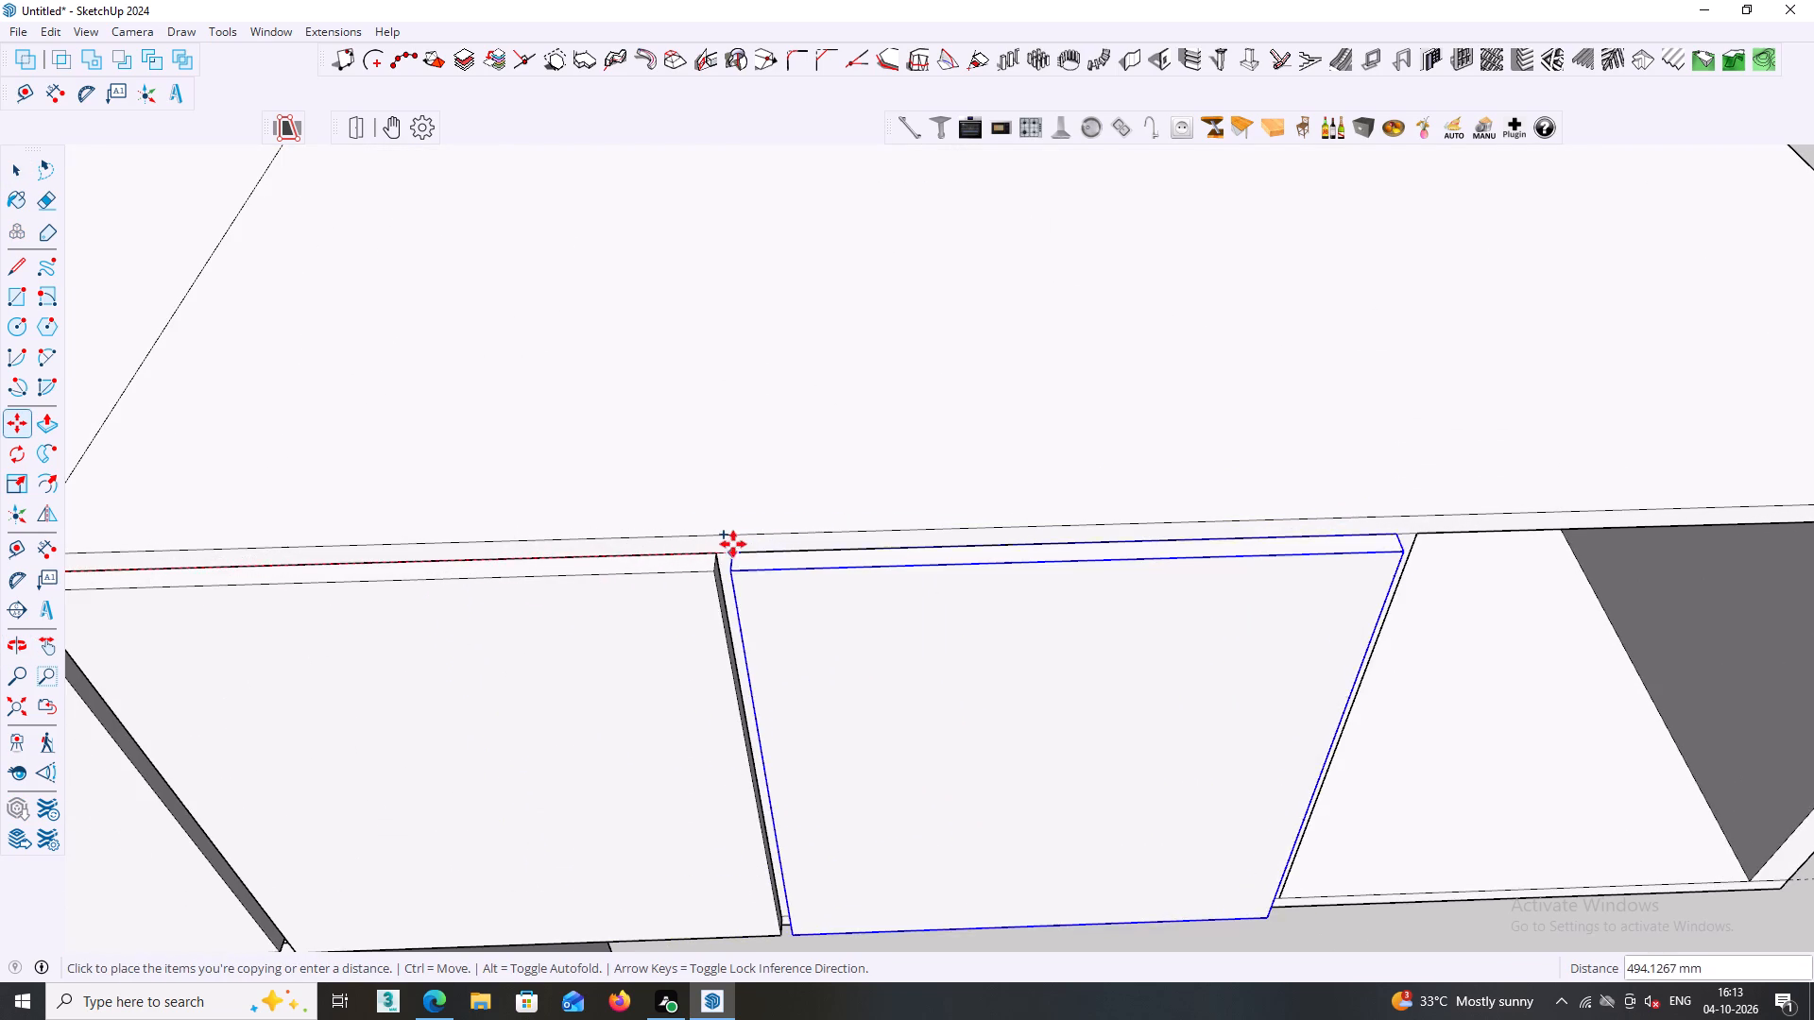
click(745, 554)
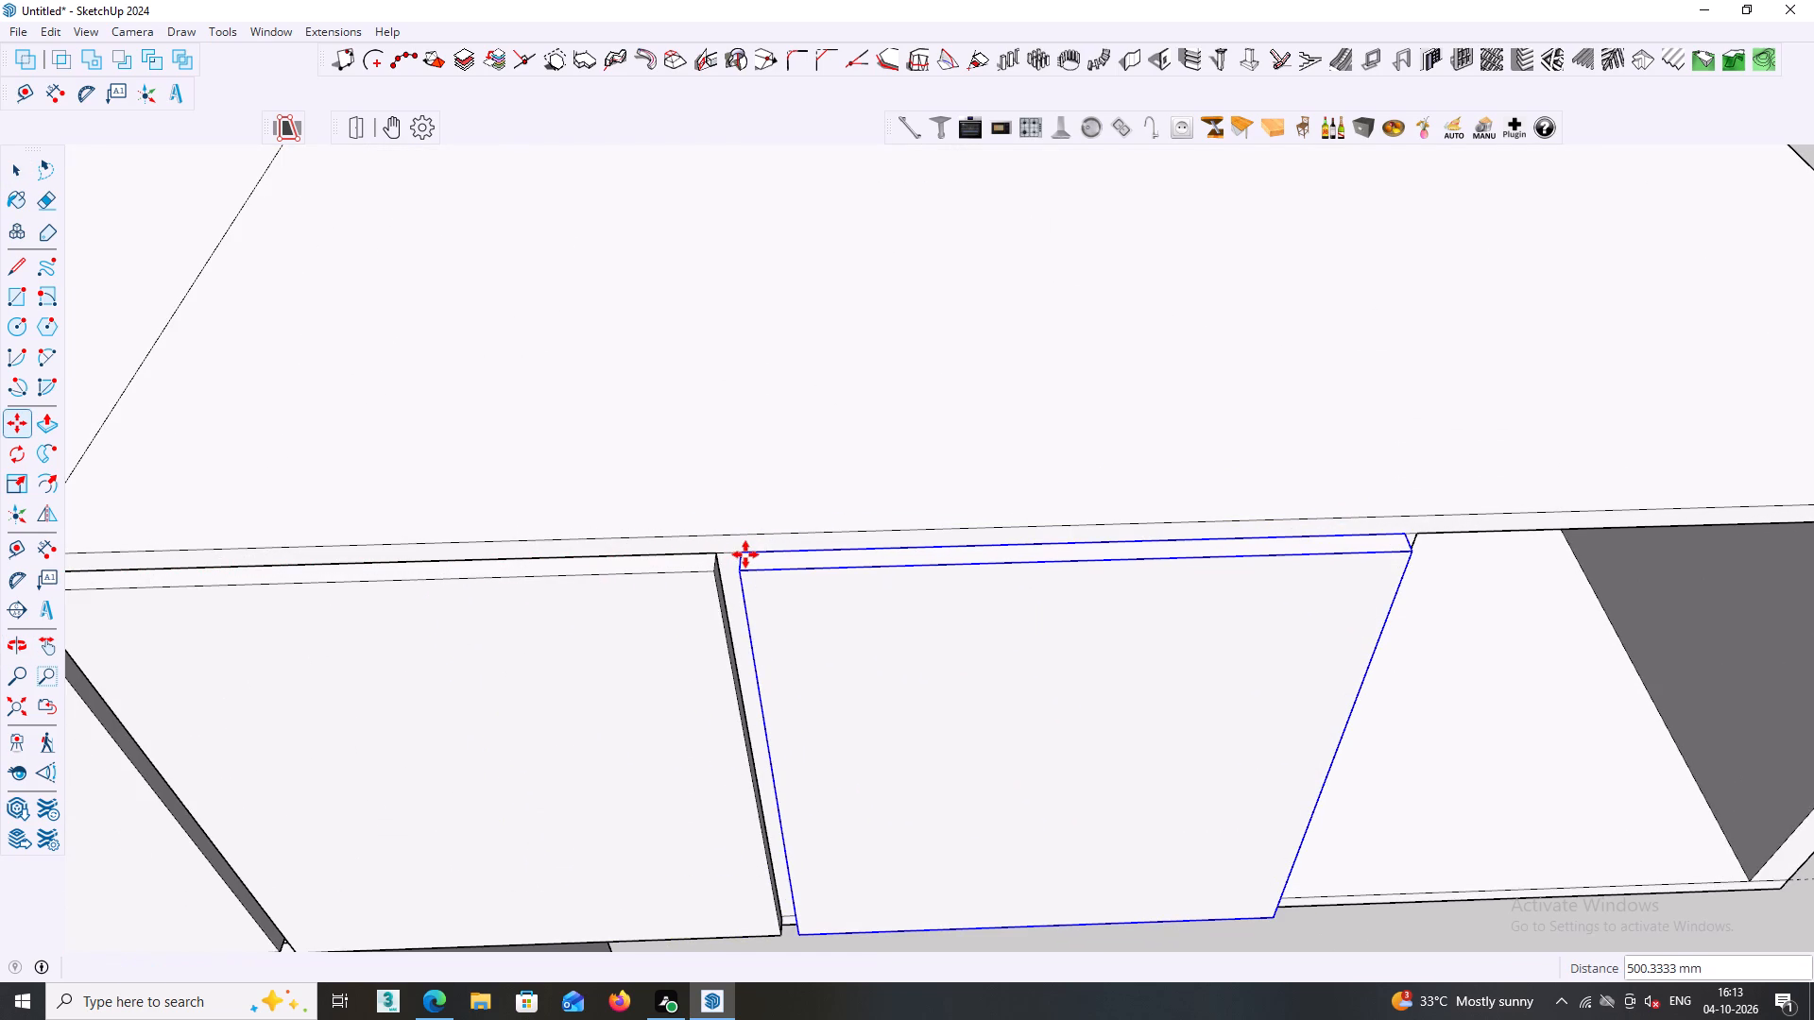
Copy the second compartment's door to the top inner corner of the third compartment, 491.3333 mm further along.
click(743, 554)
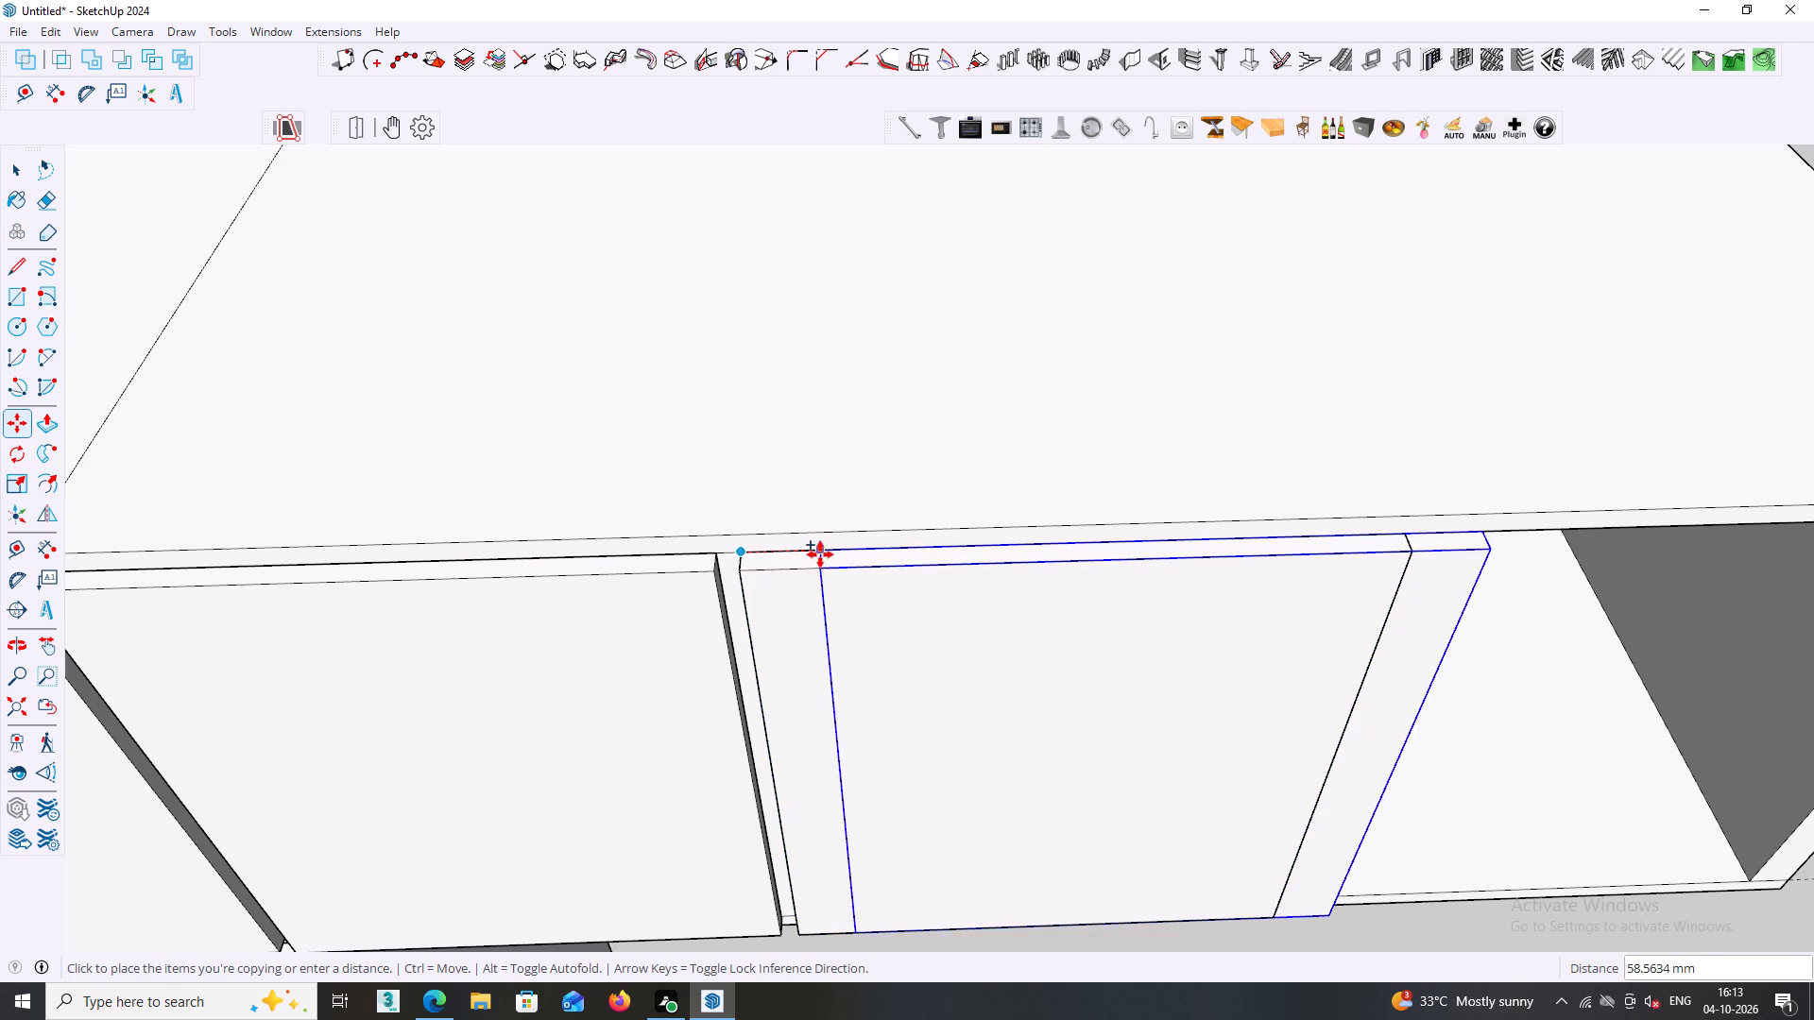
shift+middle_drag(920, 543, 446, 561)
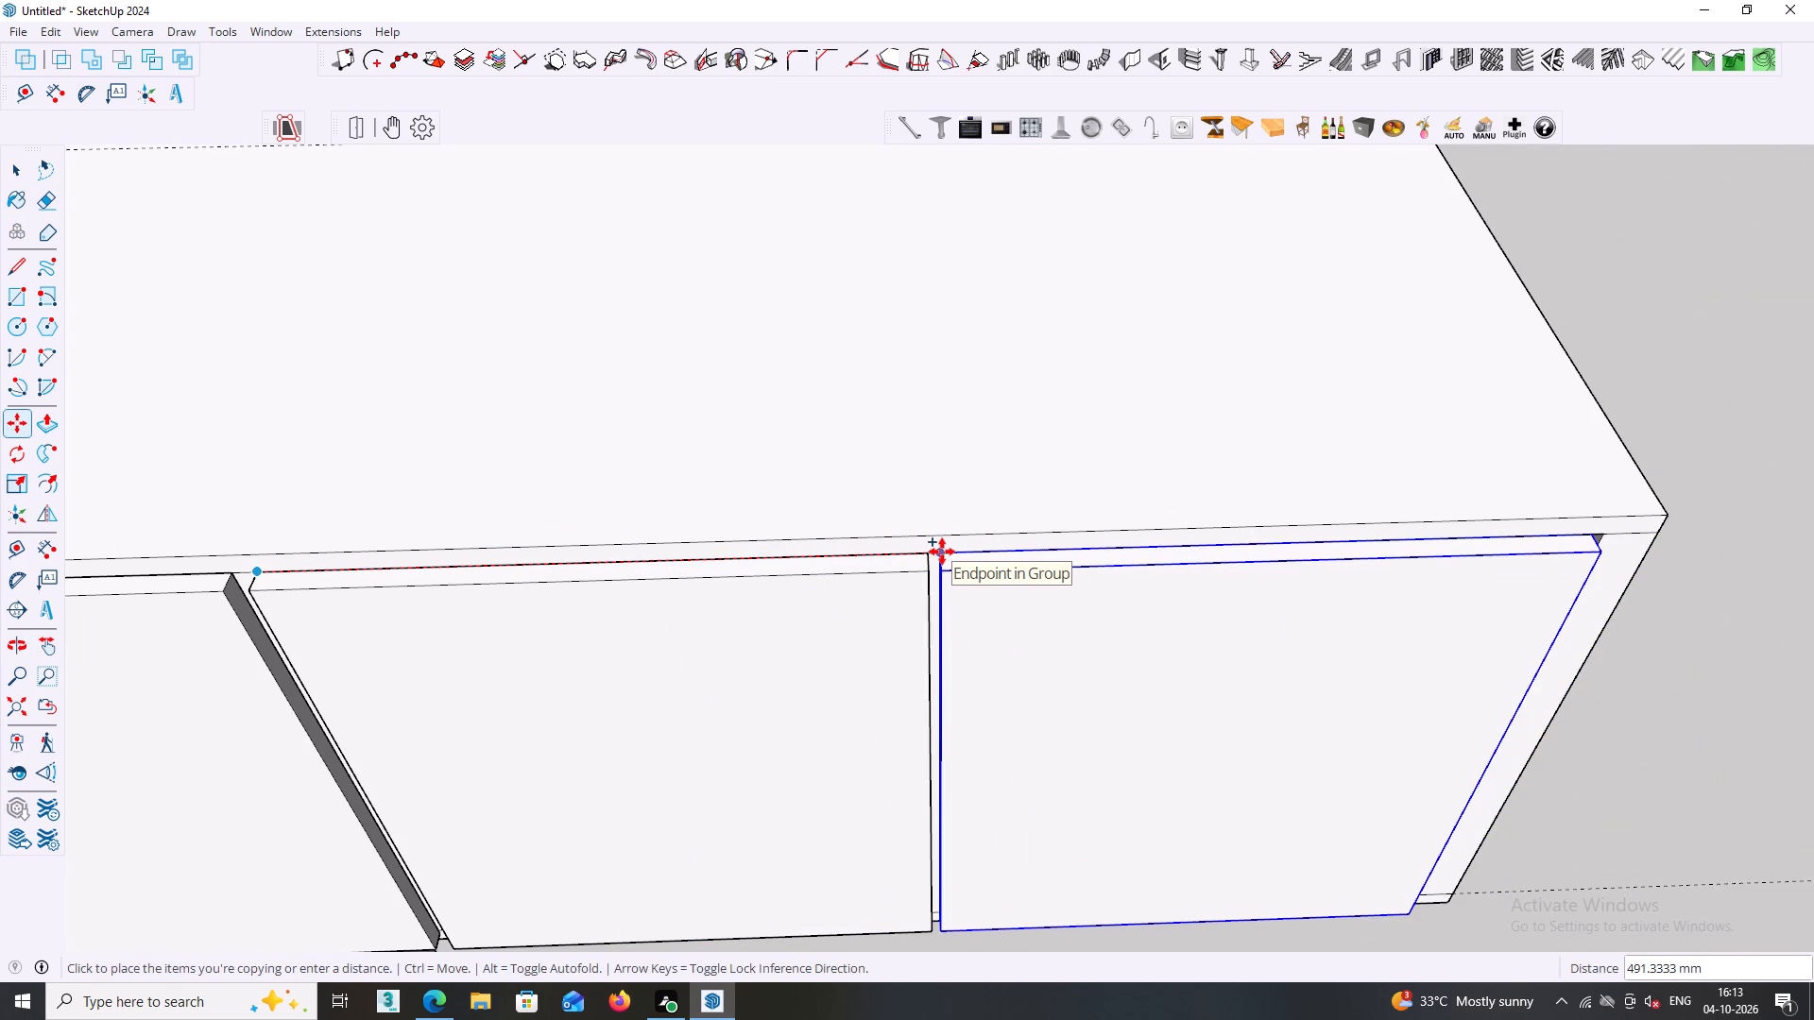
click(942, 552)
key(space)
Widen the third compartment's door by moving its outer side face 9 mm along the red axis to the end panel, and leave its group.
middle_drag(1632, 676, 1392, 503)
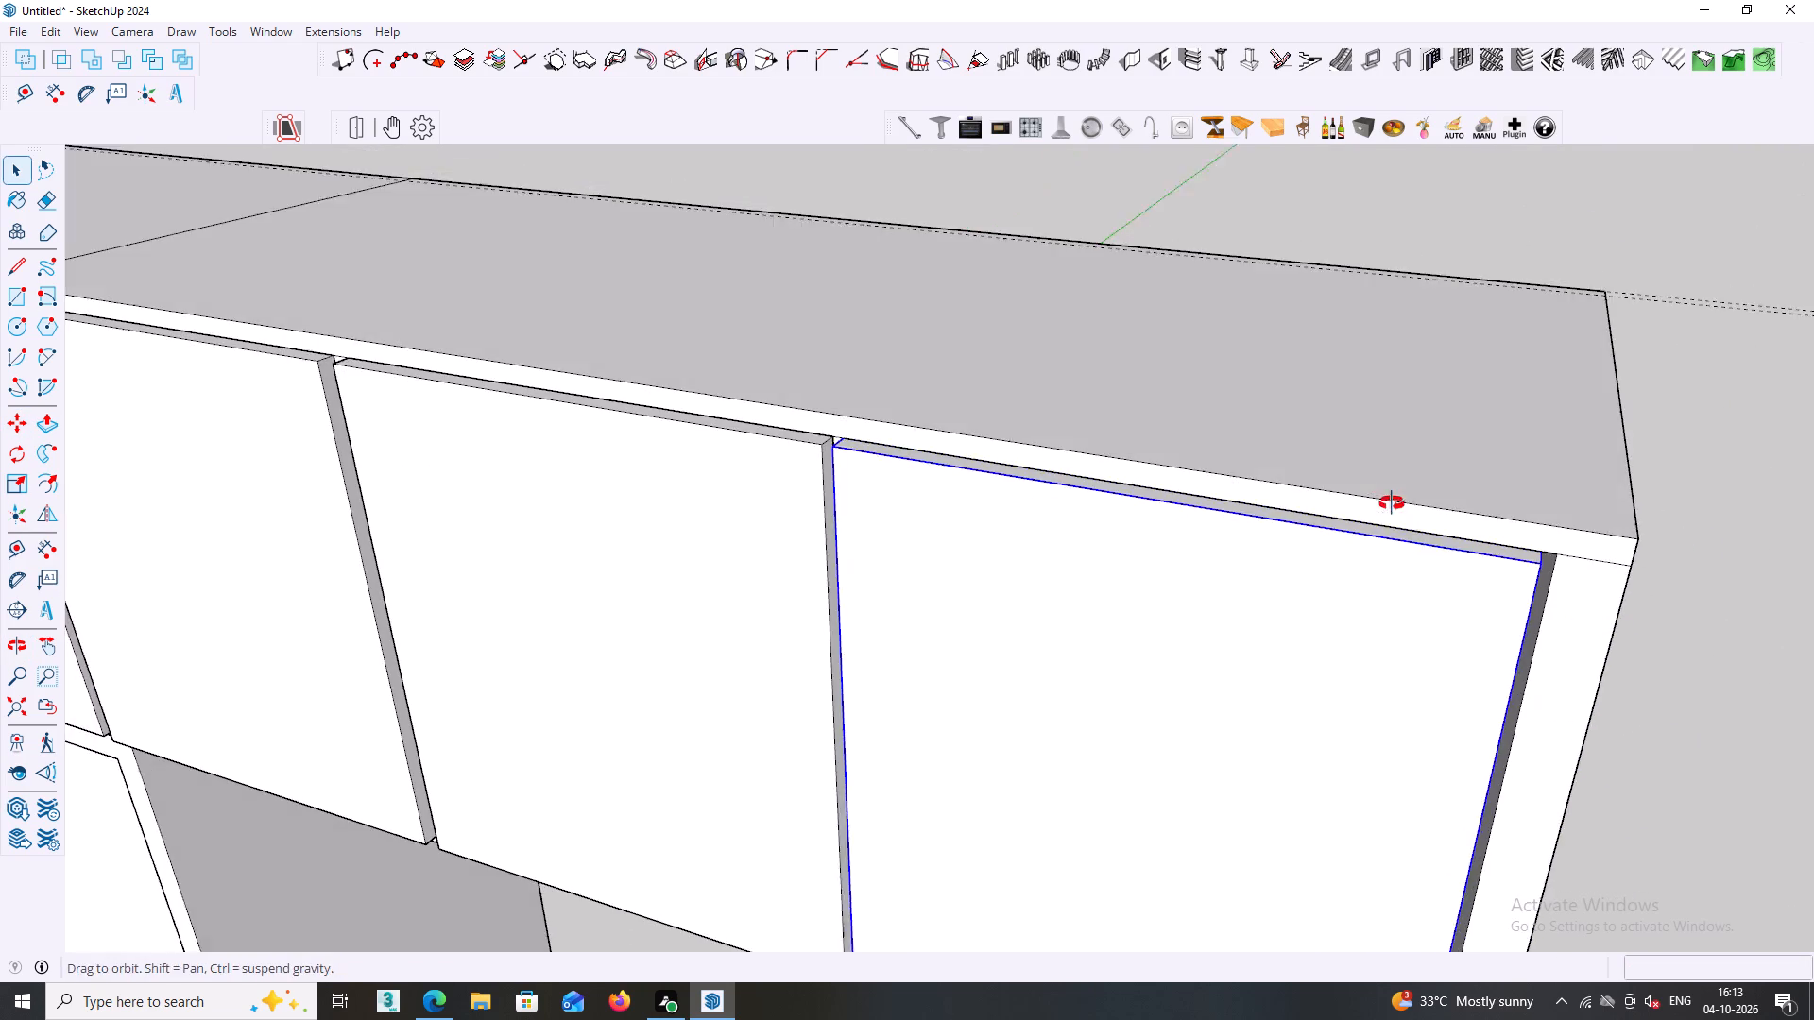
middle_drag(1392, 503, 1392, 502)
shift+middle_drag(1402, 531, 1132, 392)
middle_drag(1243, 468, 1195, 374)
scroll(1239, 454, down, 5)
middle_click(1273, 489)
middle_drag(1282, 507, 1242, 471)
scroll(1224, 561, up, 2)
middle_drag(1201, 637, 1121, 515)
scroll(1102, 684, up, 2)
middle_drag(1108, 717, 1087, 655)
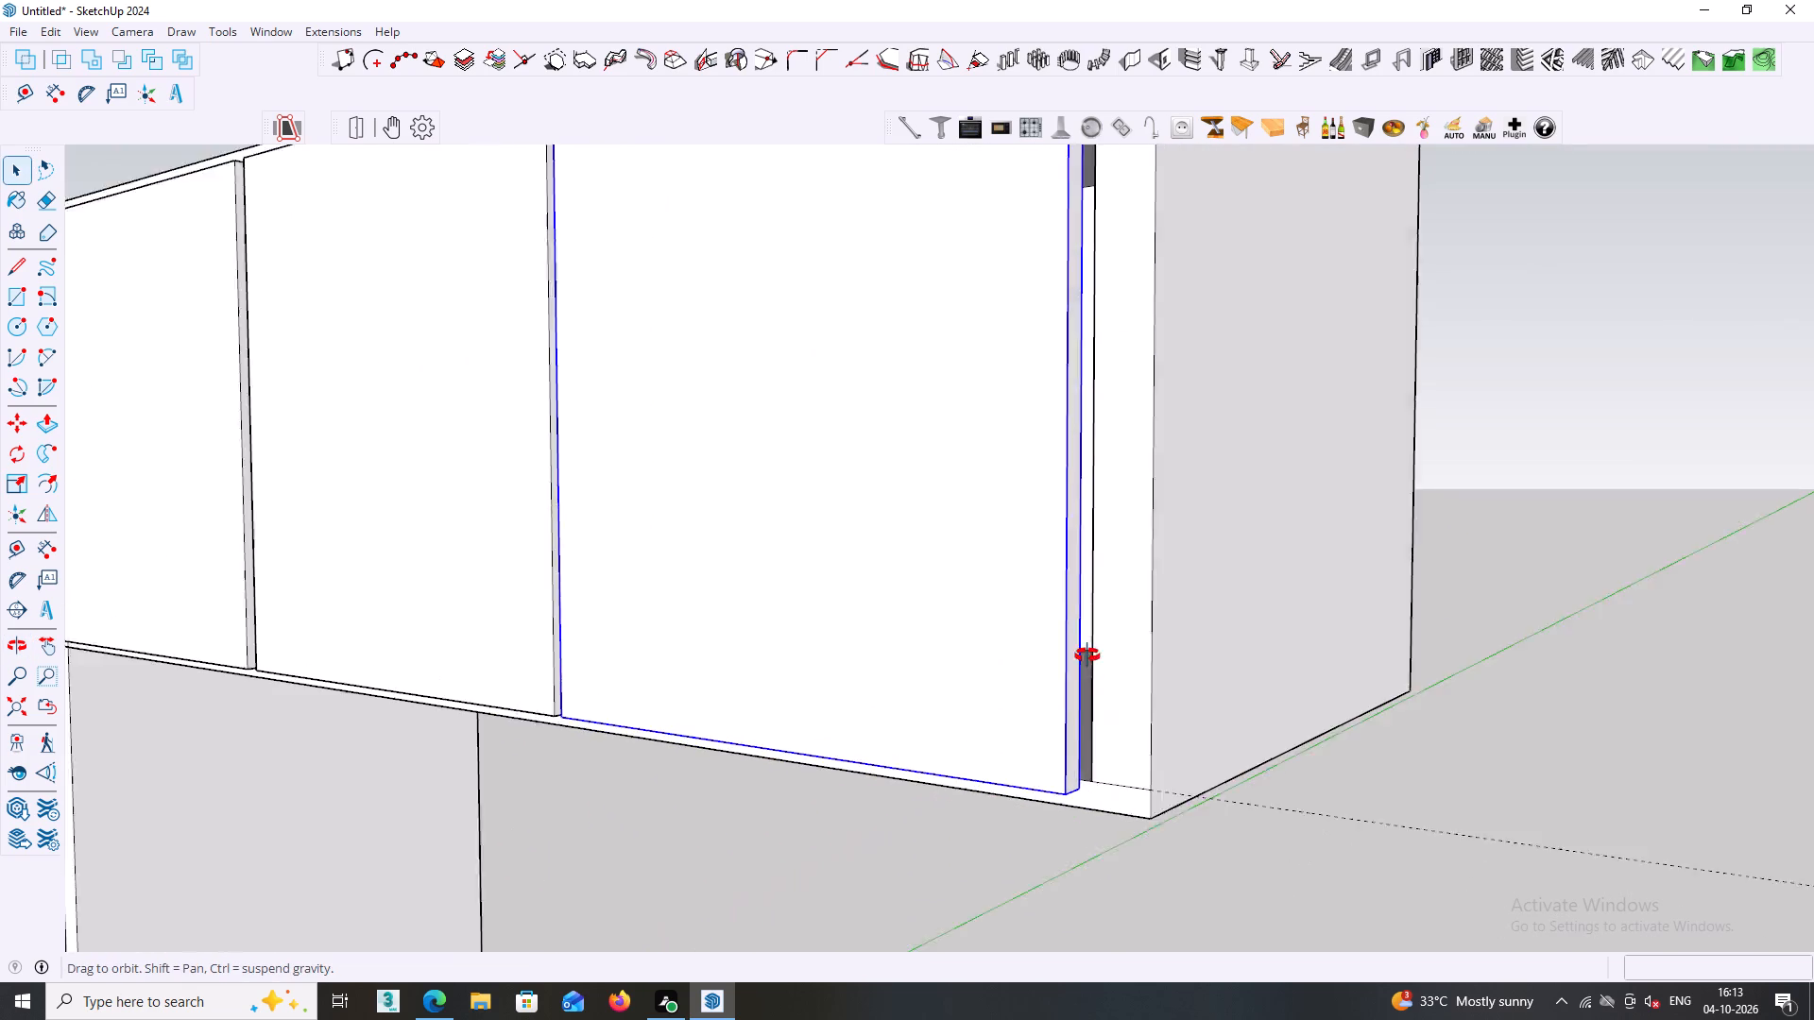
middle_drag(1087, 655, 1081, 646)
scroll(1070, 676, up, 2)
middle_drag(1073, 672, 1054, 739)
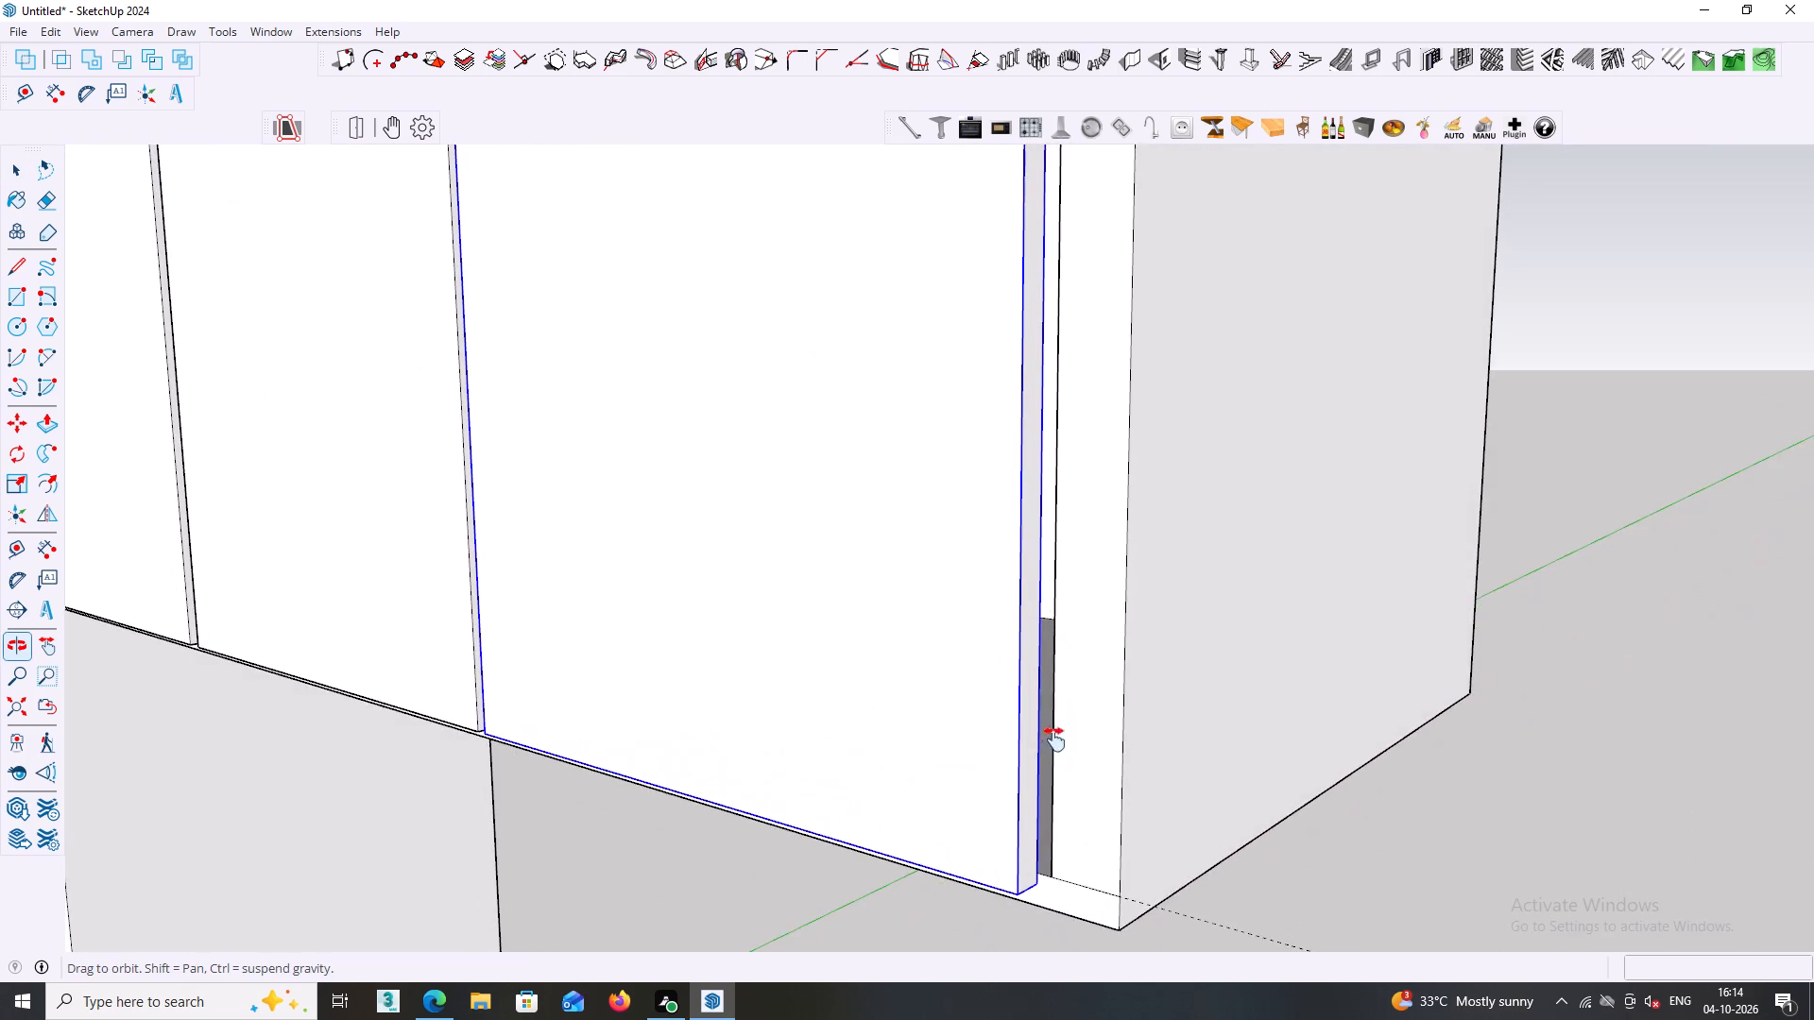
middle_drag(1054, 739, 1041, 543)
middle_drag(1041, 542, 777, 605)
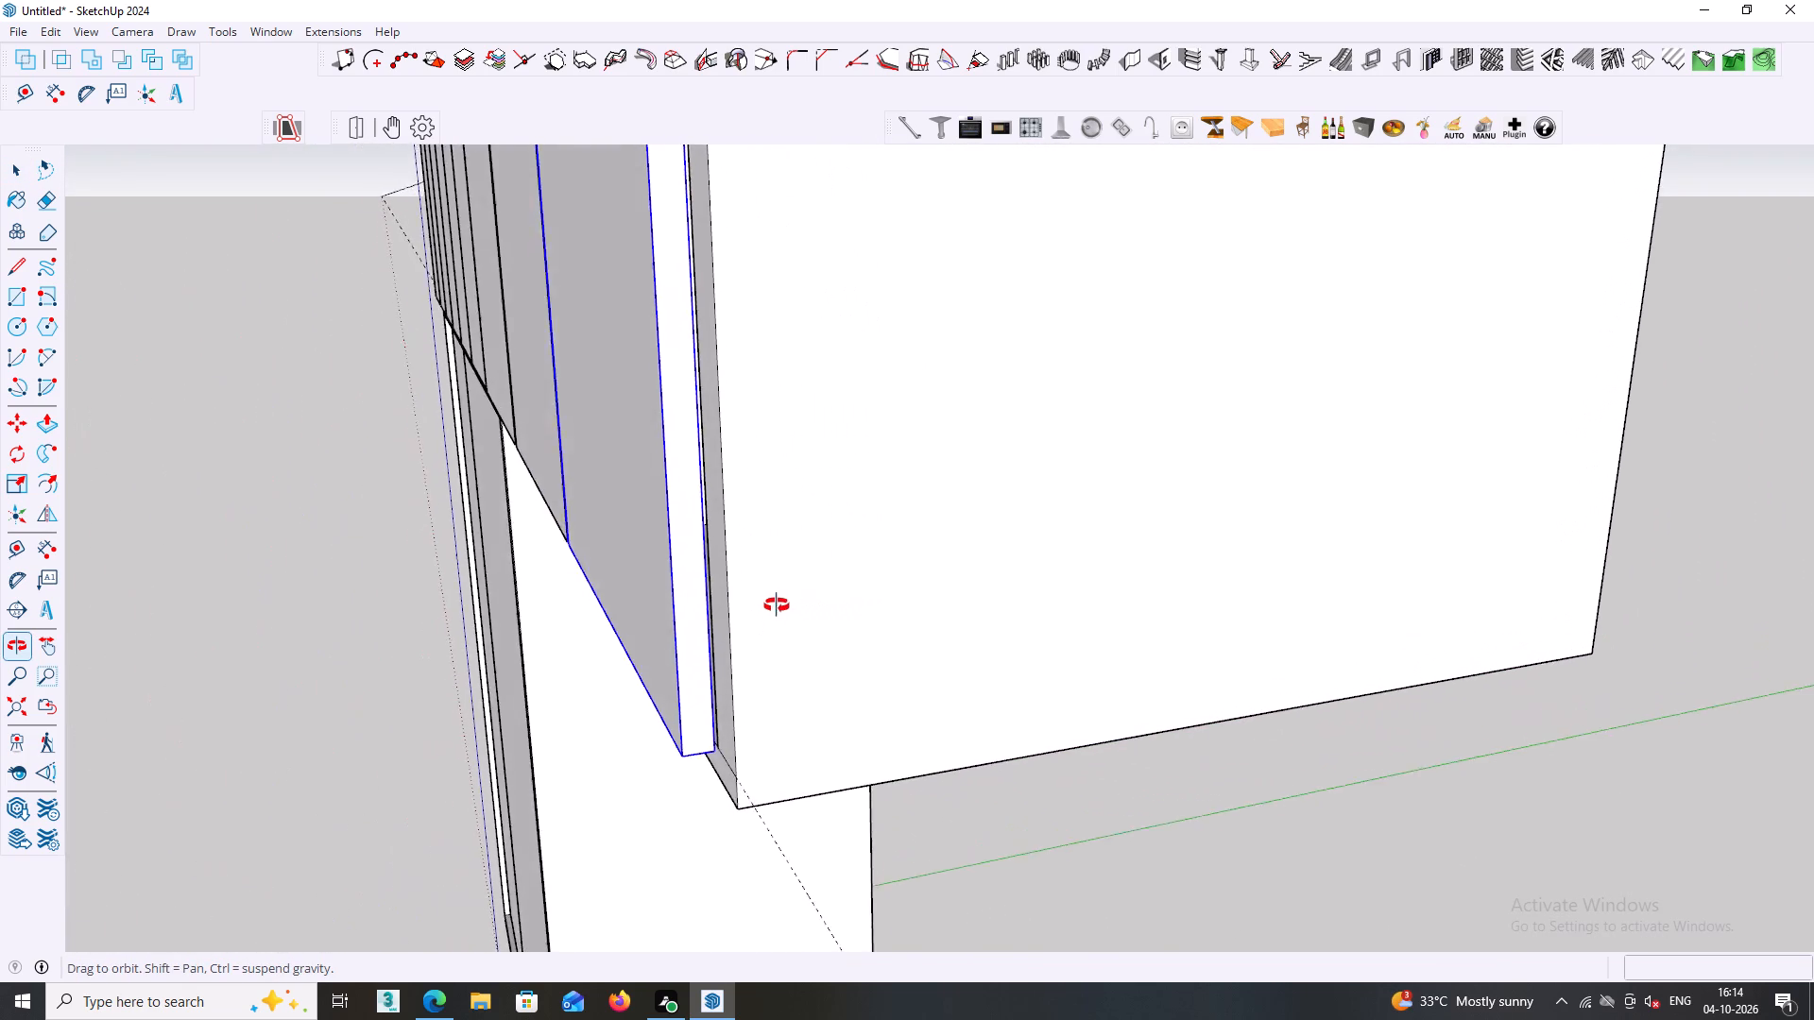
middle_drag(777, 605, 954, 602)
triple_click(897, 625)
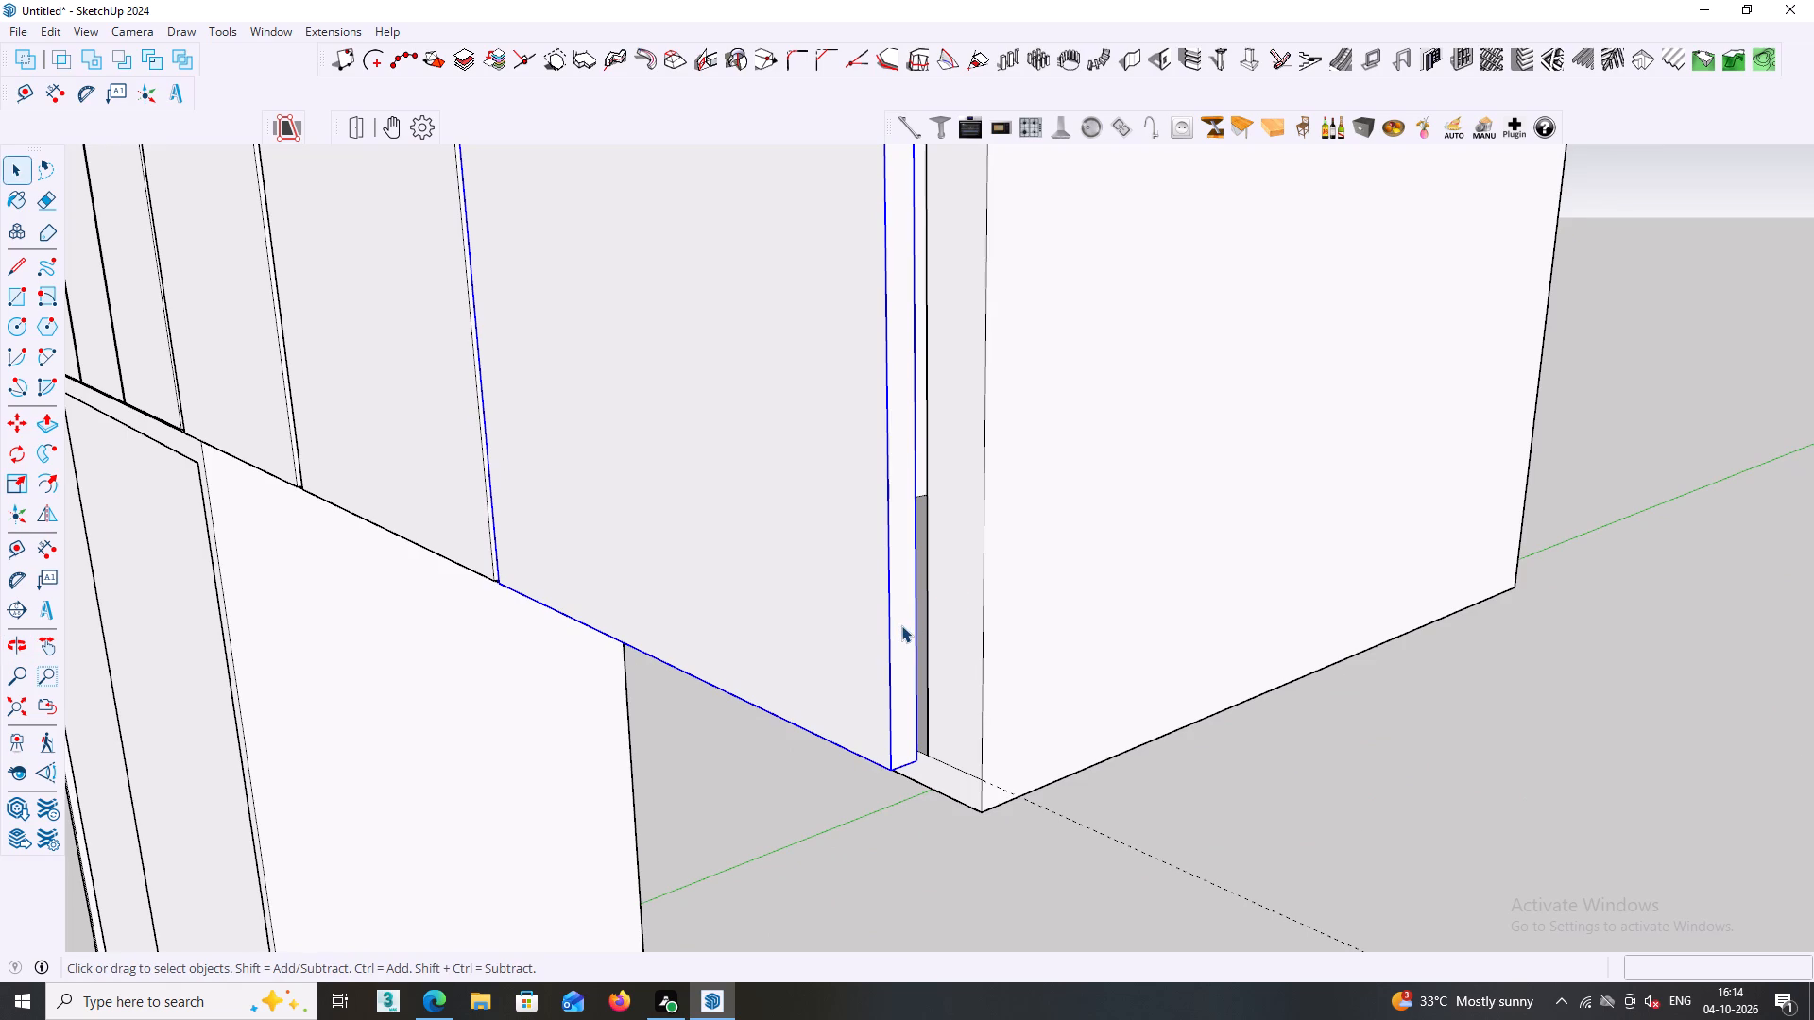
click(902, 625)
click(902, 627)
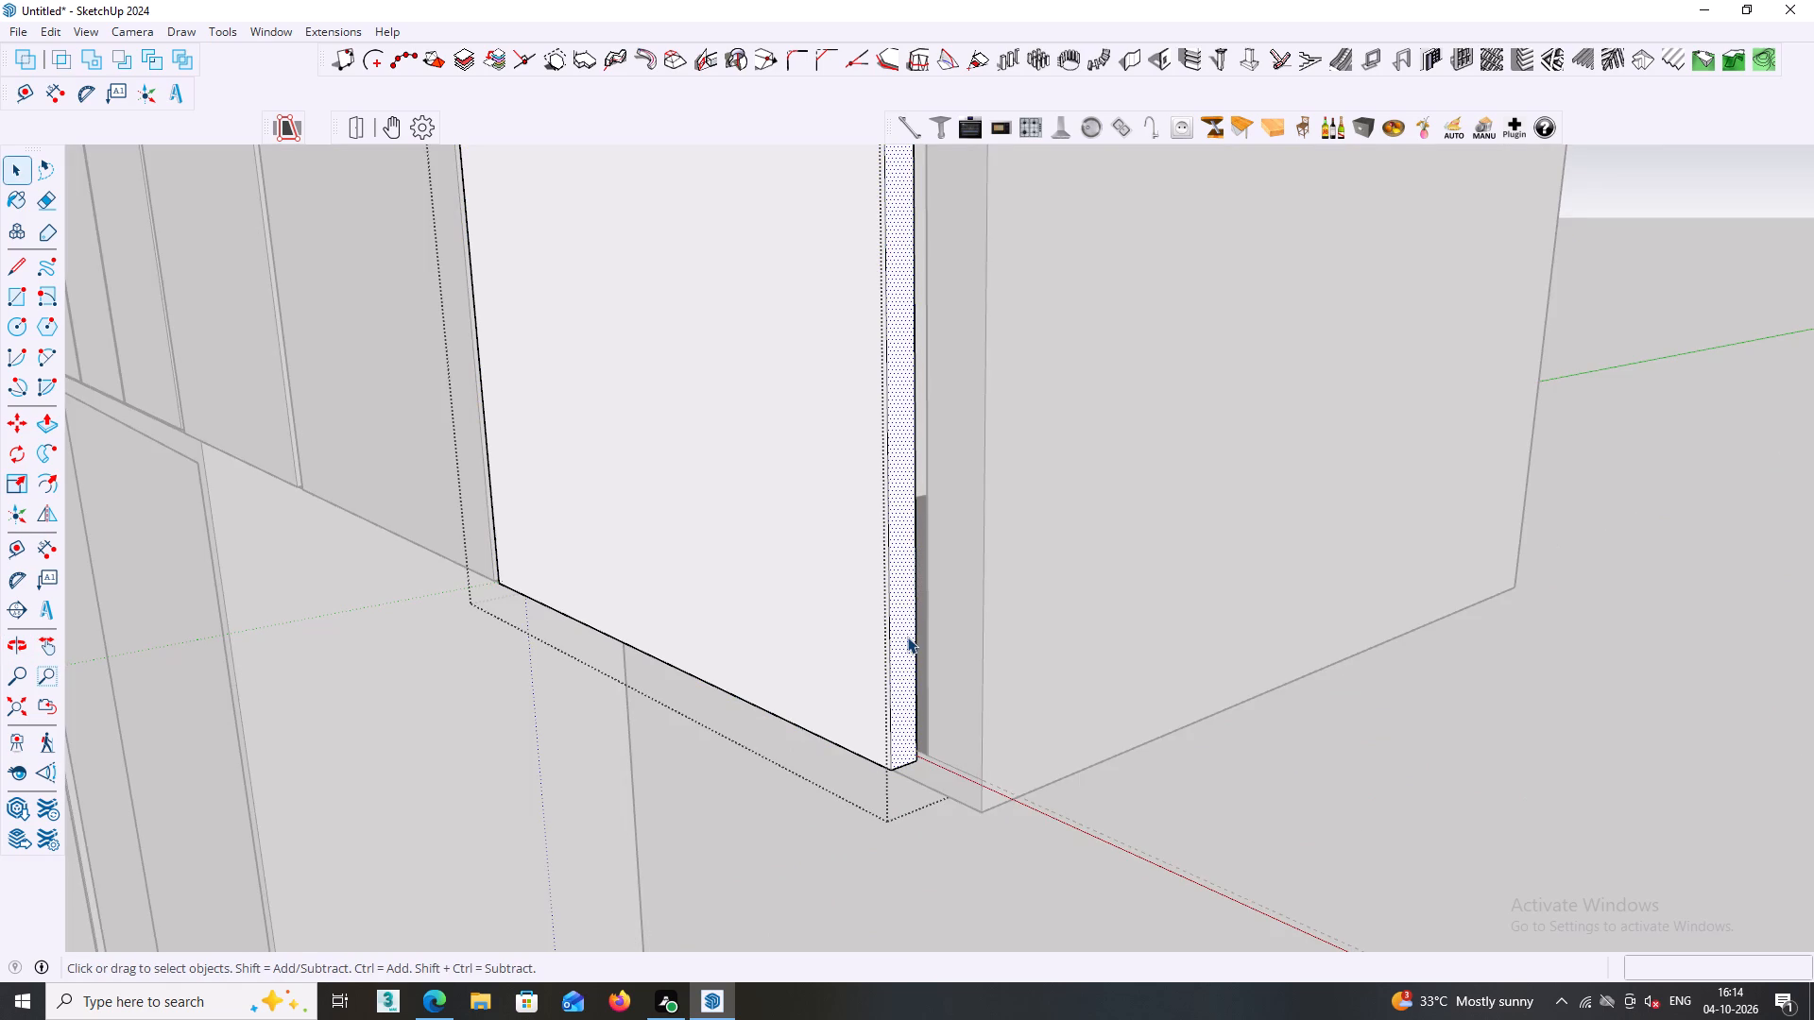
key(m)
click(904, 662)
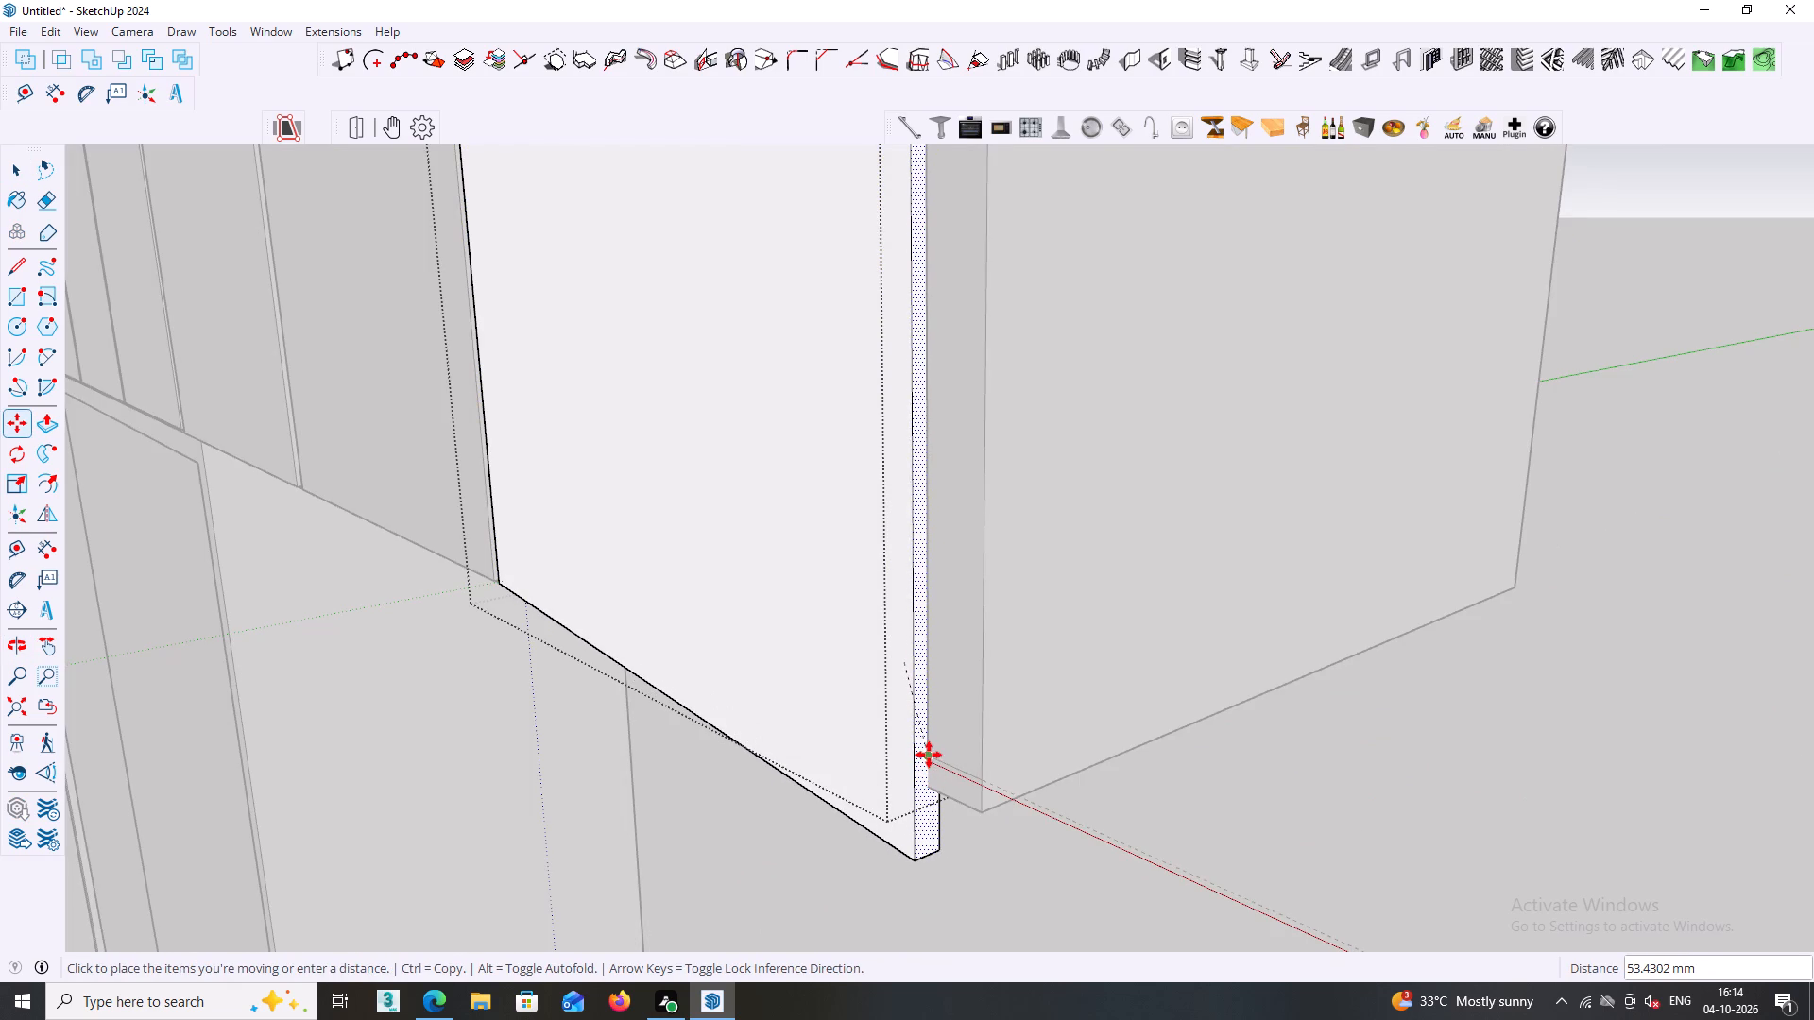
key(Right)
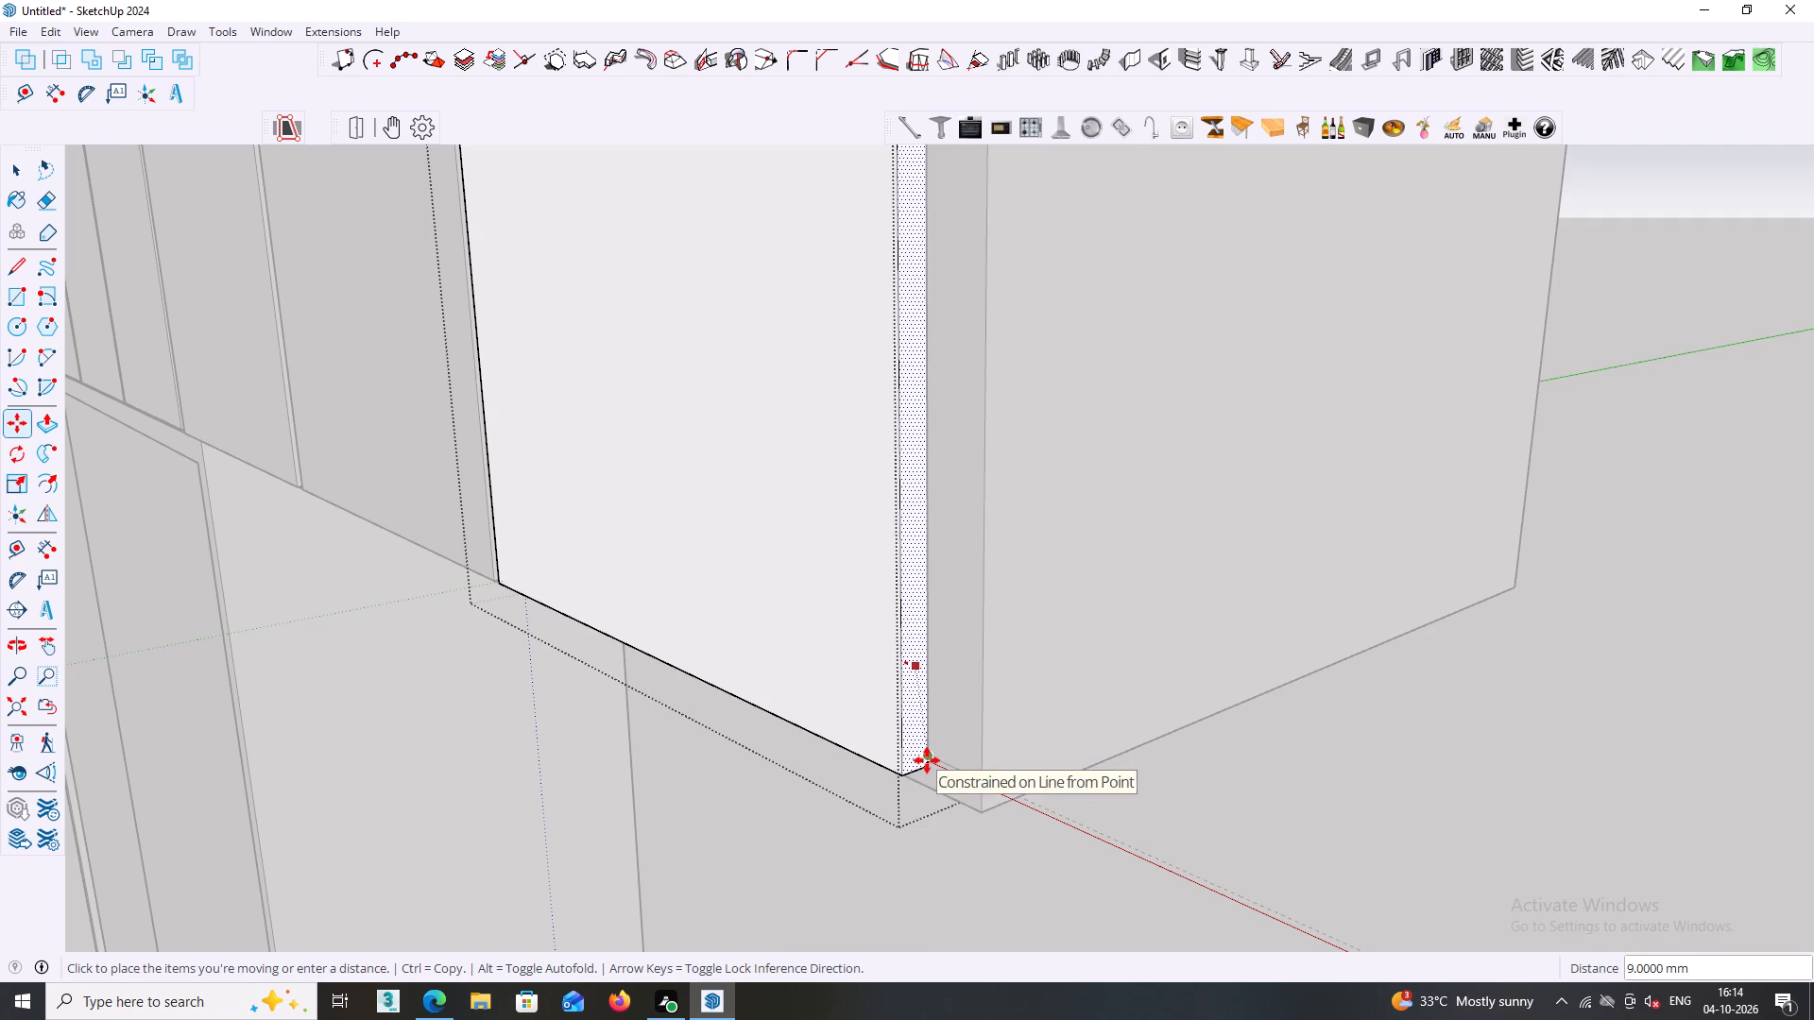
click(927, 760)
key(space)
click(1095, 841)
Examine the three new extension doors from below, front and above, checking their fit and alignment with the existing upper doors.
middle_drag(1105, 823, 1317, 562)
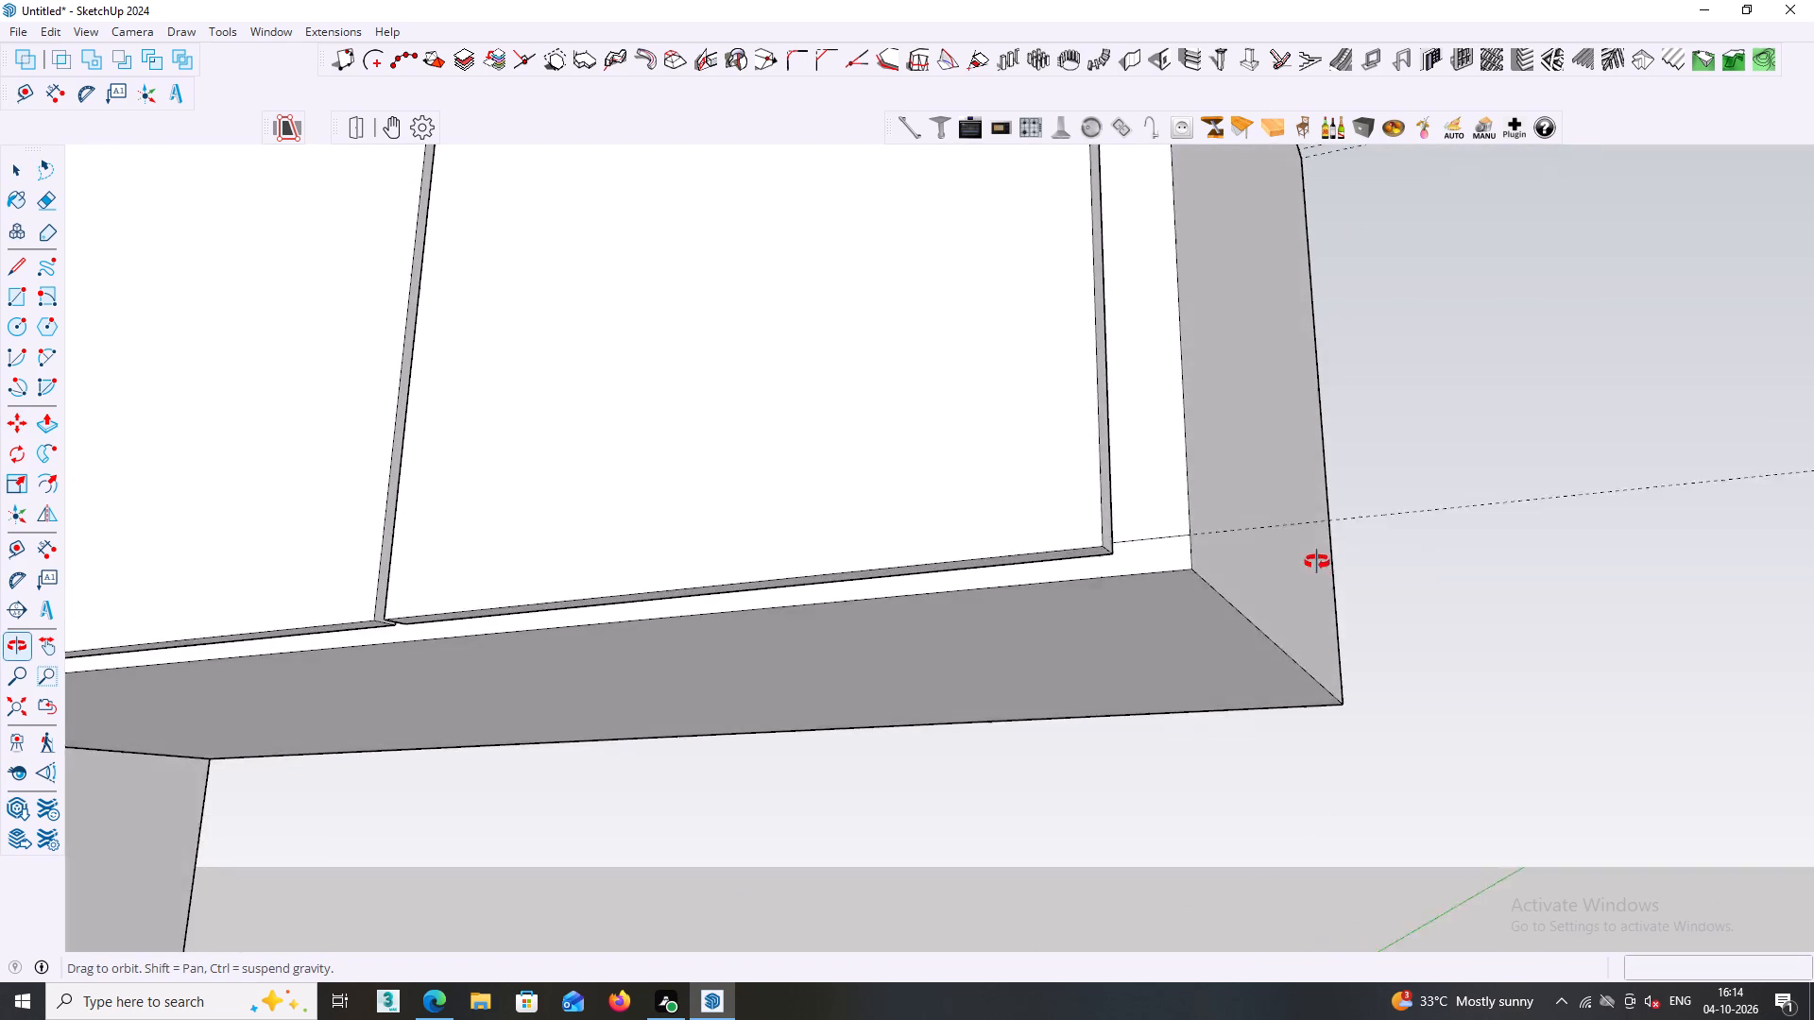
middle_drag(1317, 562, 1280, 534)
click(1279, 604)
middle_drag(1275, 608, 1412, 721)
middle_click(1266, 697)
scroll(1266, 698, down, 4)
middle_drag(1270, 702, 1268, 713)
scroll(1268, 713, down, 6)
middle_drag(1276, 699, 1394, 728)
scroll(1380, 725, down, 2)
middle_drag(1364, 607, 1257, 688)
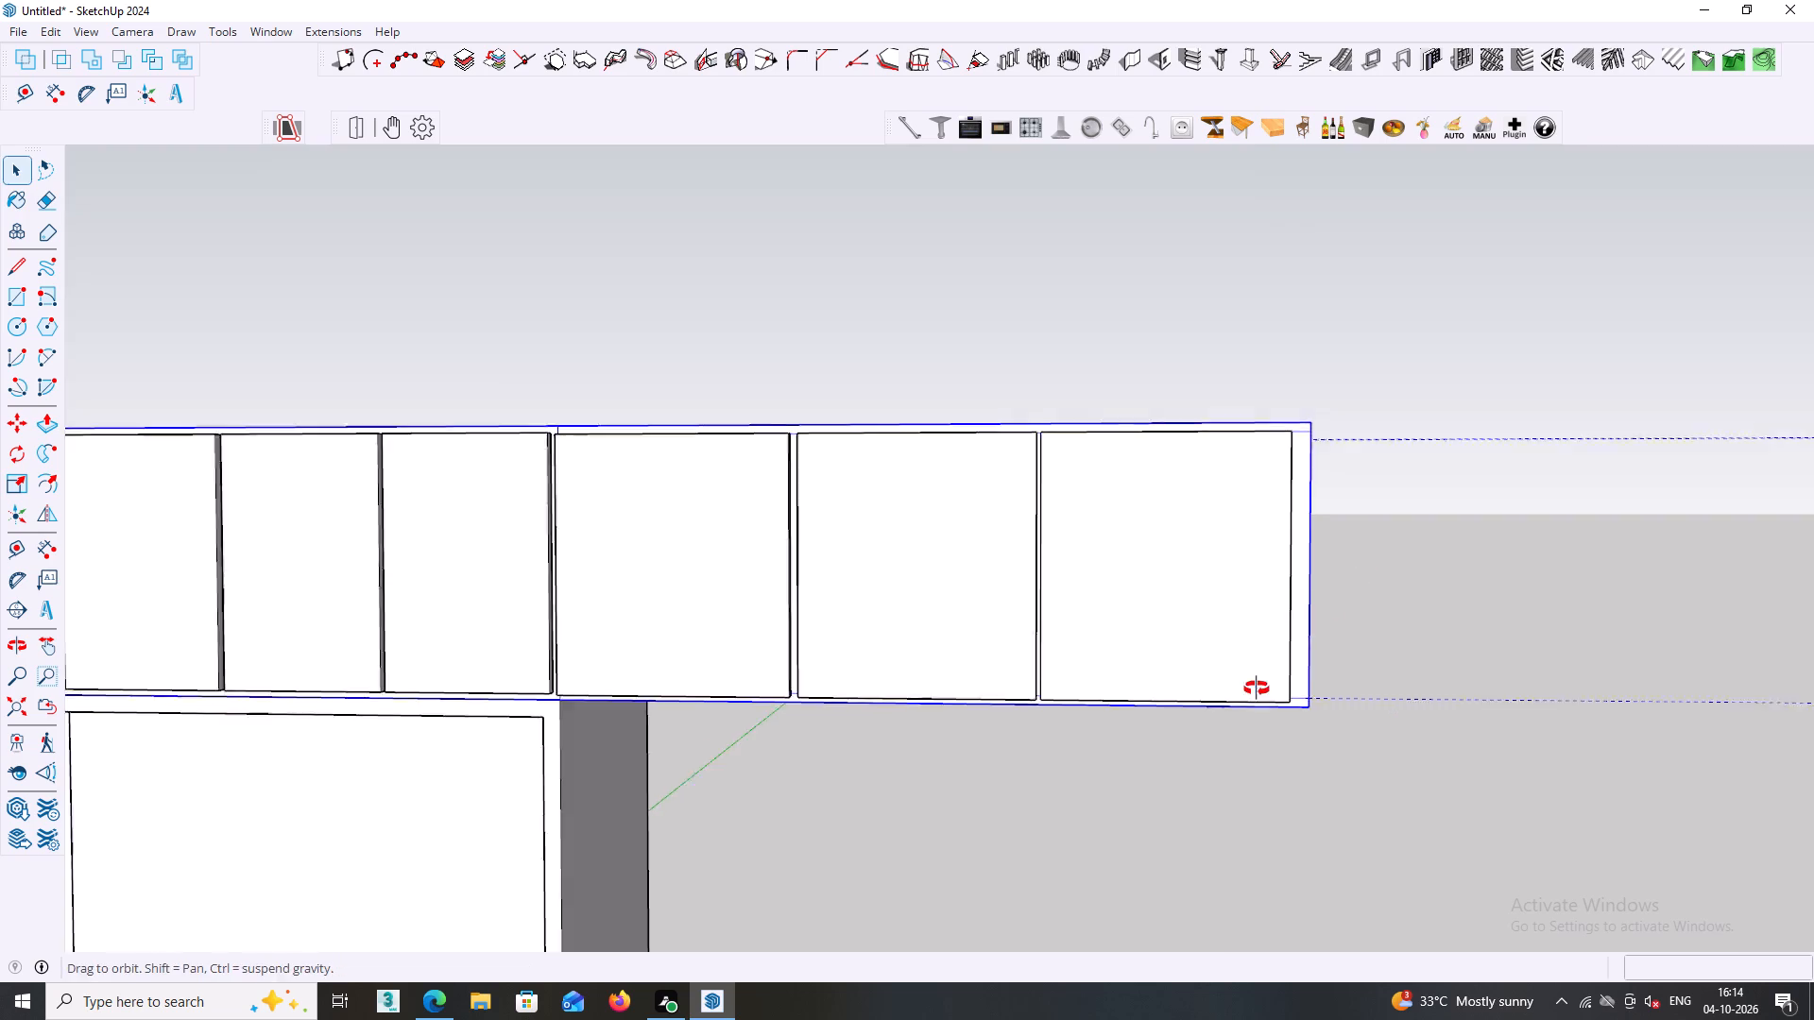
middle_drag(1257, 688, 1218, 745)
scroll(1270, 604, up, 4)
middle_drag(1260, 586, 1138, 647)
scroll(1200, 614, up, 1)
middle_drag(1206, 601, 1157, 703)
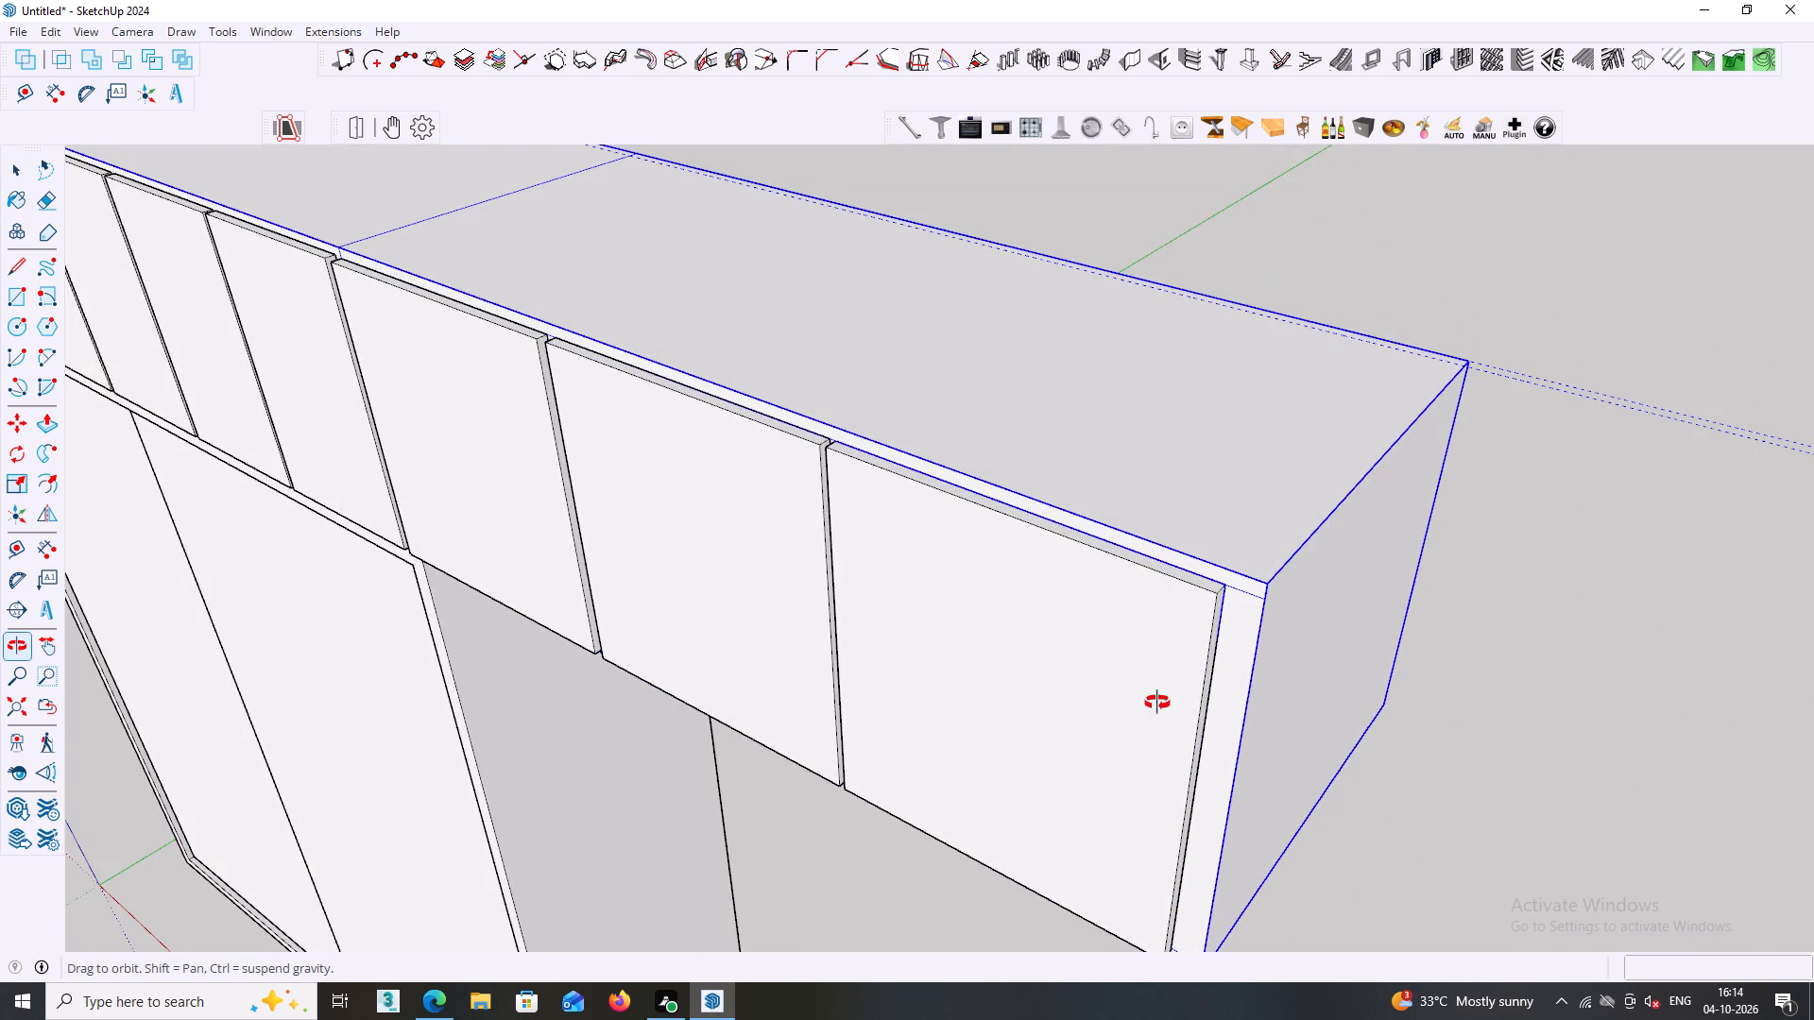
middle_drag(1157, 703, 1328, 675)
scroll(1291, 676, down, 3)
middle_click(1253, 664)
middle_drag(1152, 659, 1445, 666)
middle_drag(995, 599, 1216, 557)
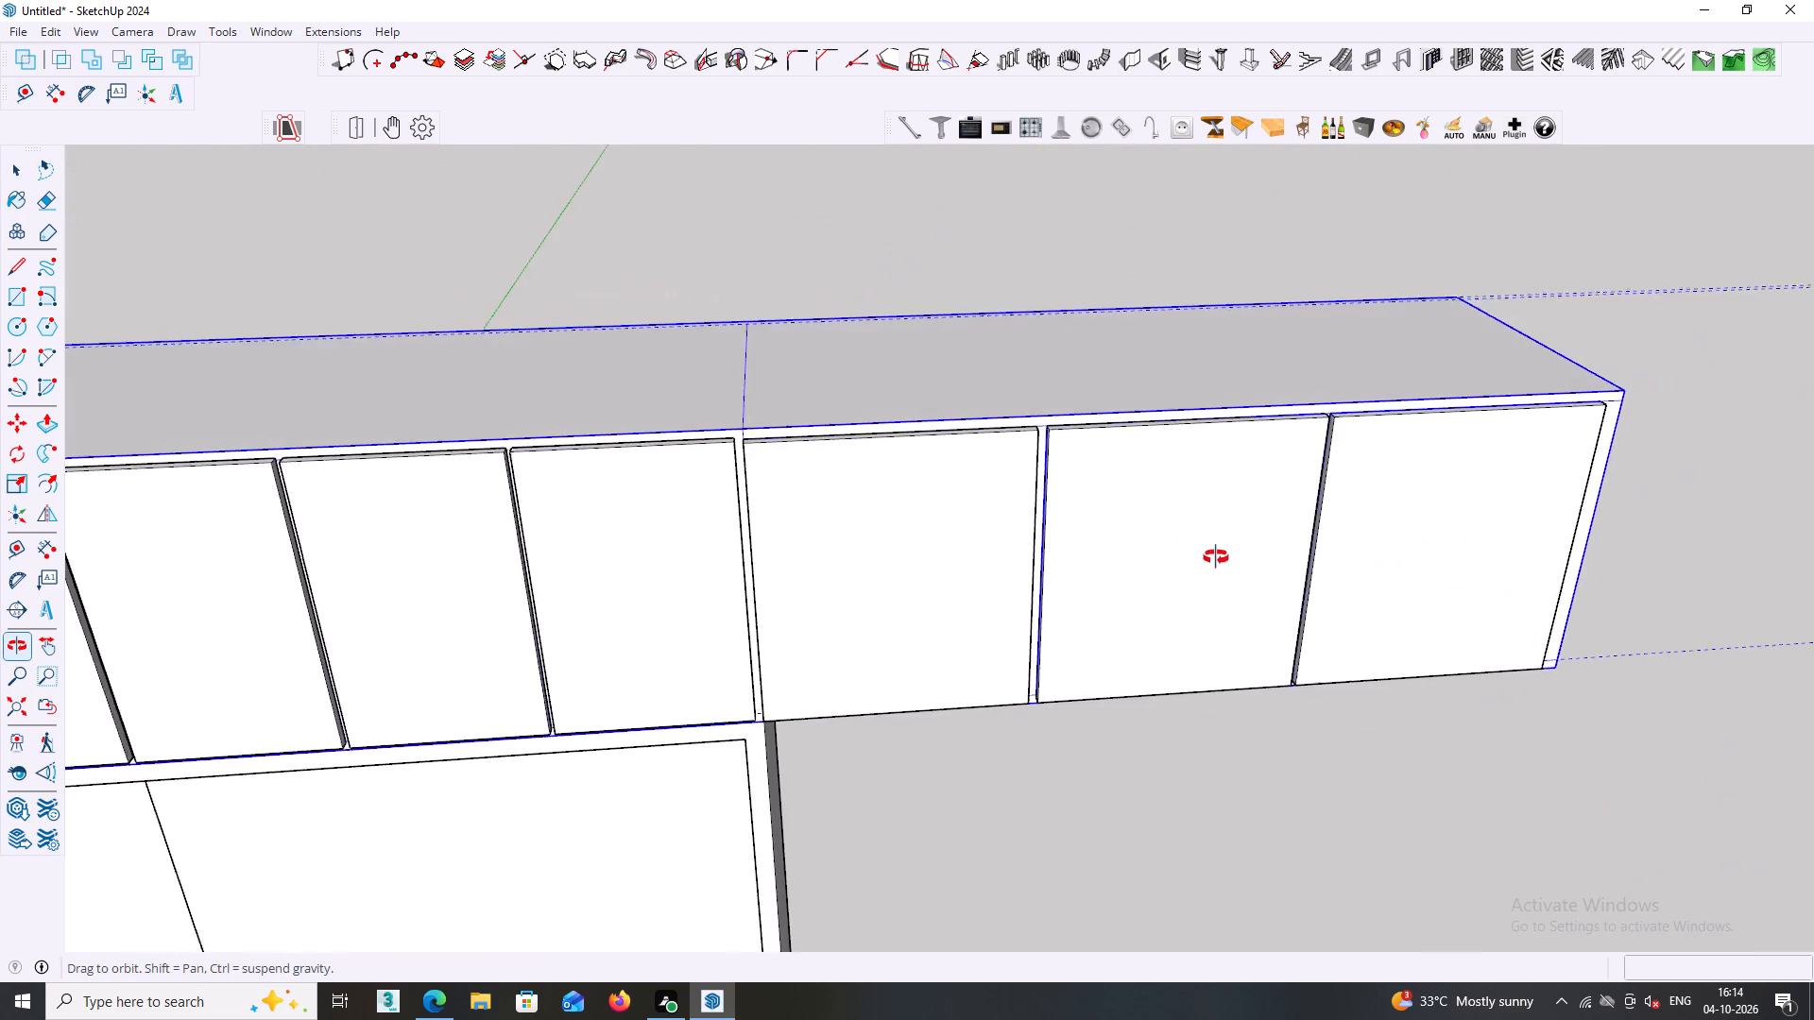
middle_drag(1216, 557, 1214, 517)
middle_drag(936, 484, 776, 495)
middle_drag(1053, 507, 1250, 539)
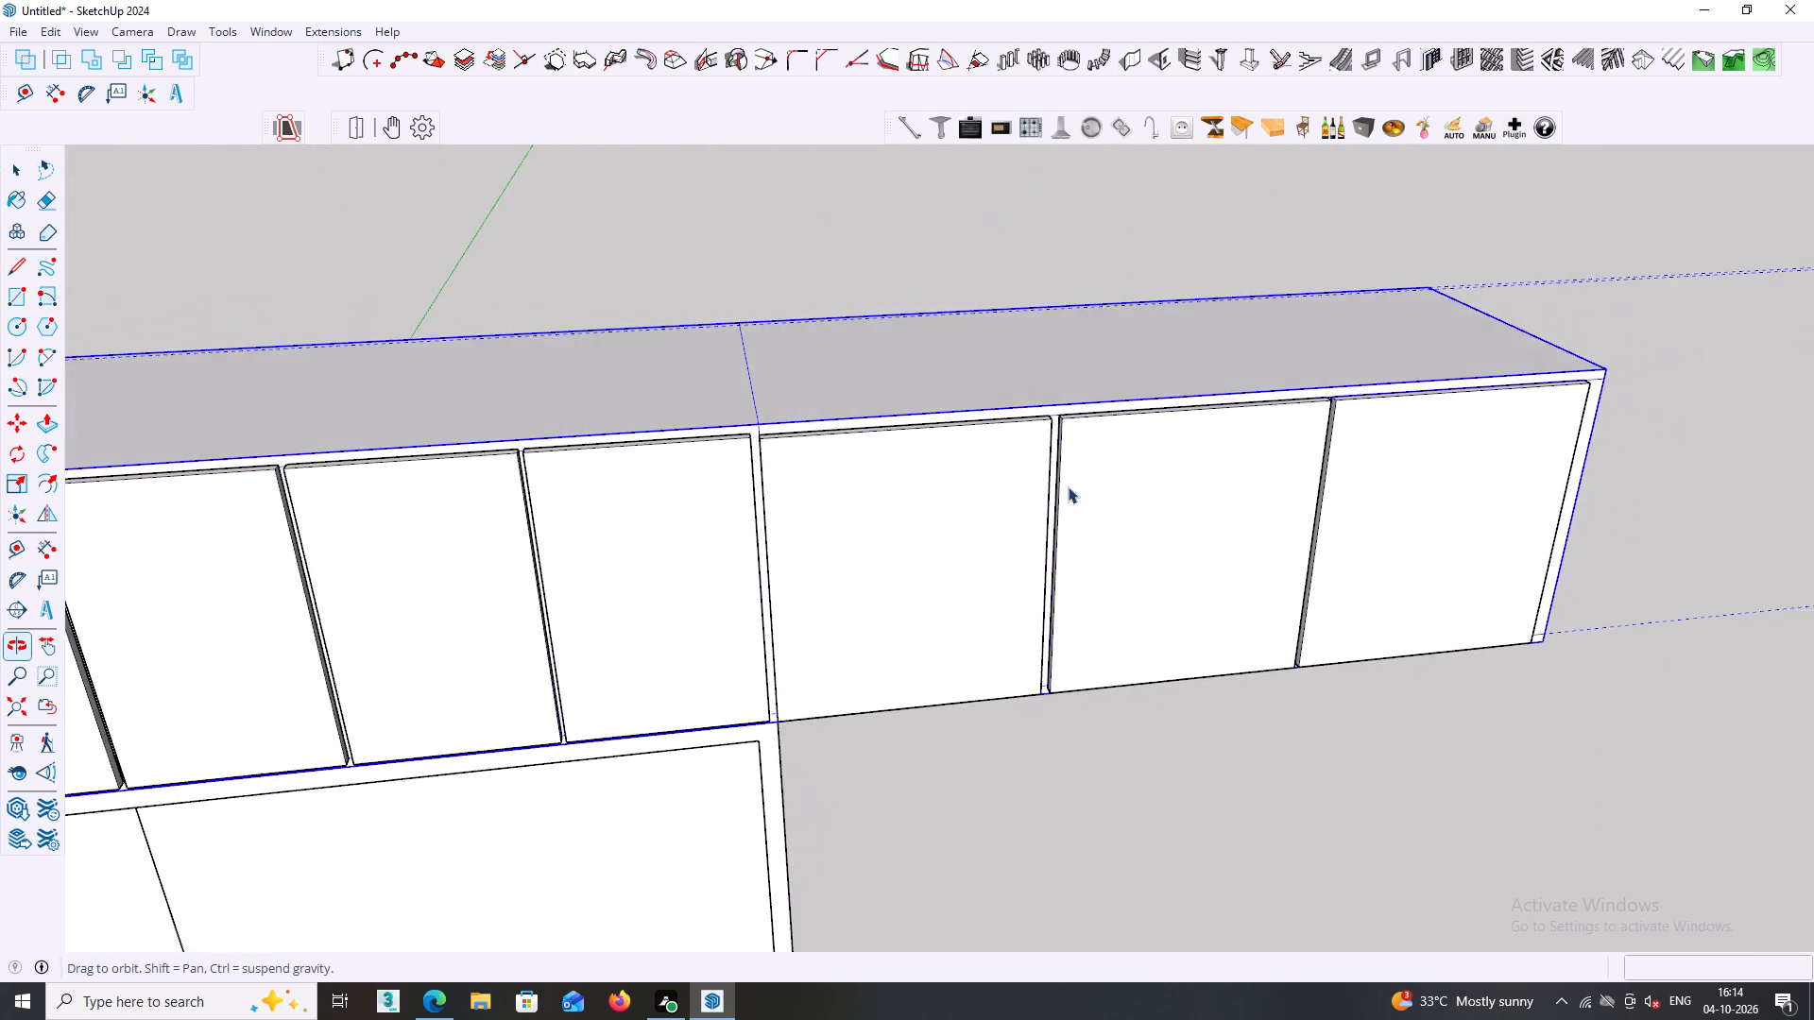
Raise the top face of the first compartment's door 3 mm to match the top of the existing door beside it.
scroll(792, 422, up, 10)
middle_drag(728, 446, 788, 345)
middle_drag(791, 394, 779, 466)
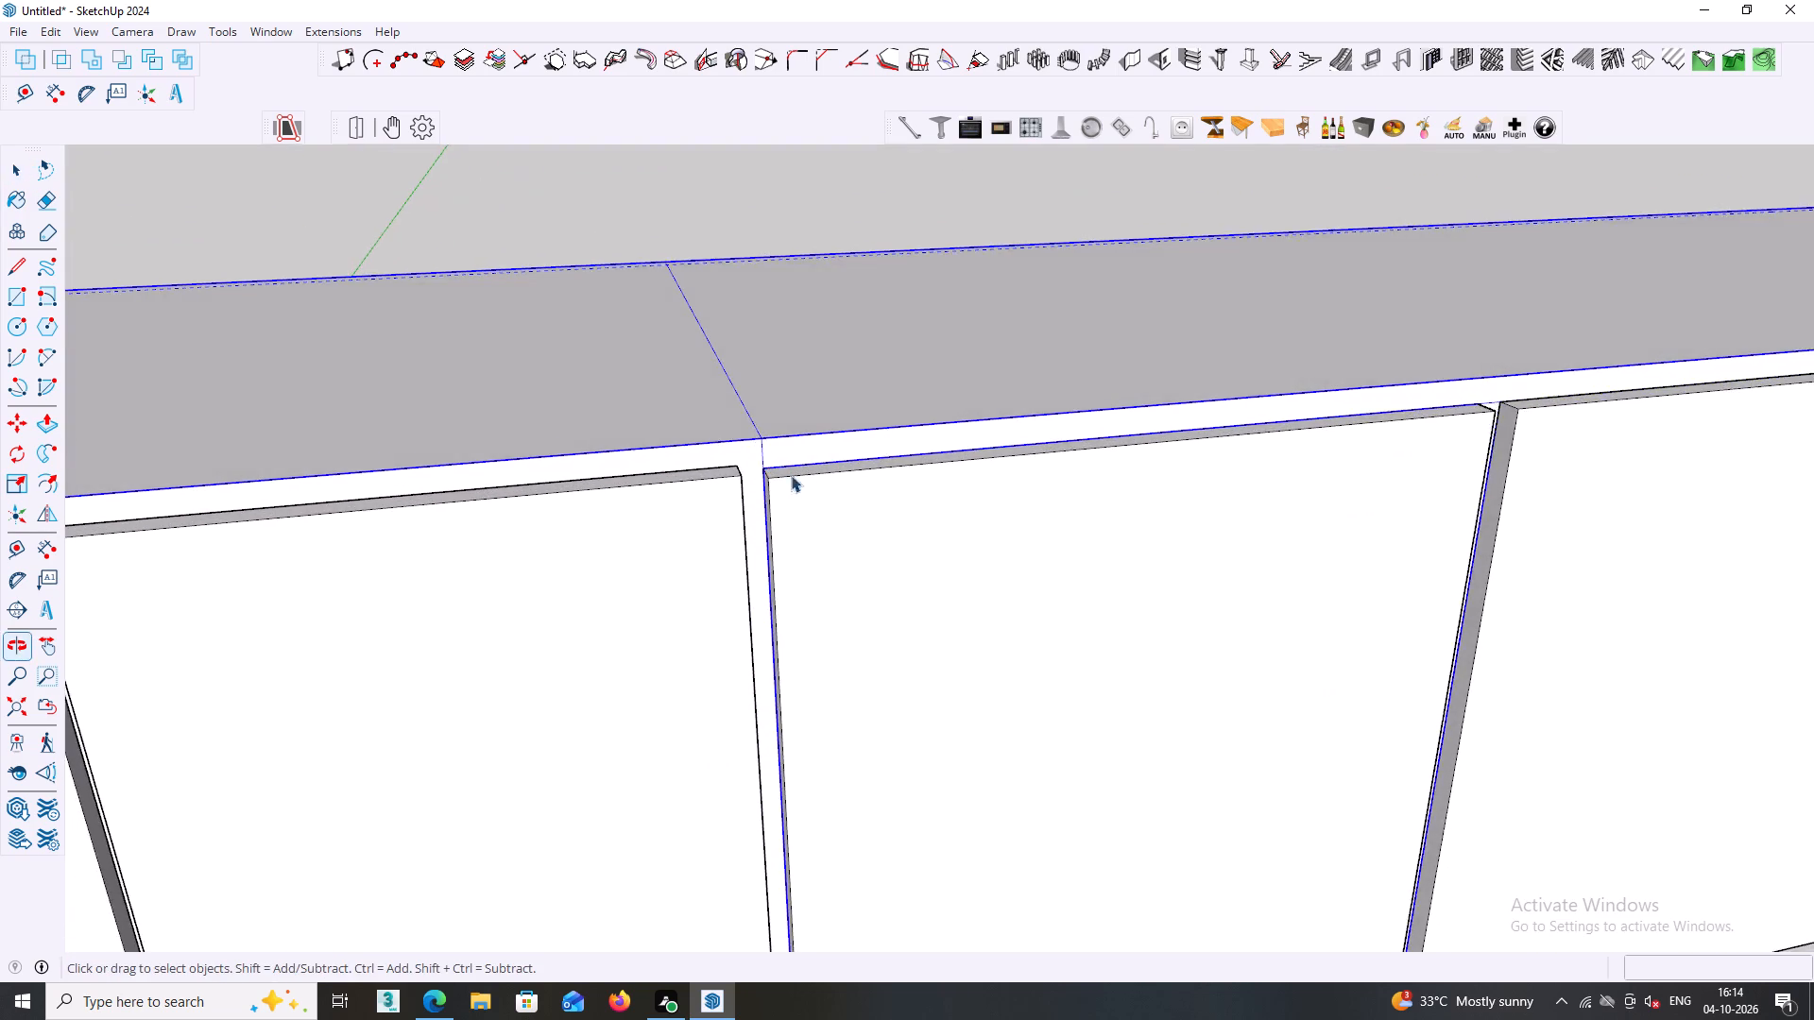
scroll(808, 466, up, 2)
key(space)
middle_drag(822, 459, 797, 558)
scroll(792, 533, up, 4)
click(793, 485)
triple_click(793, 475)
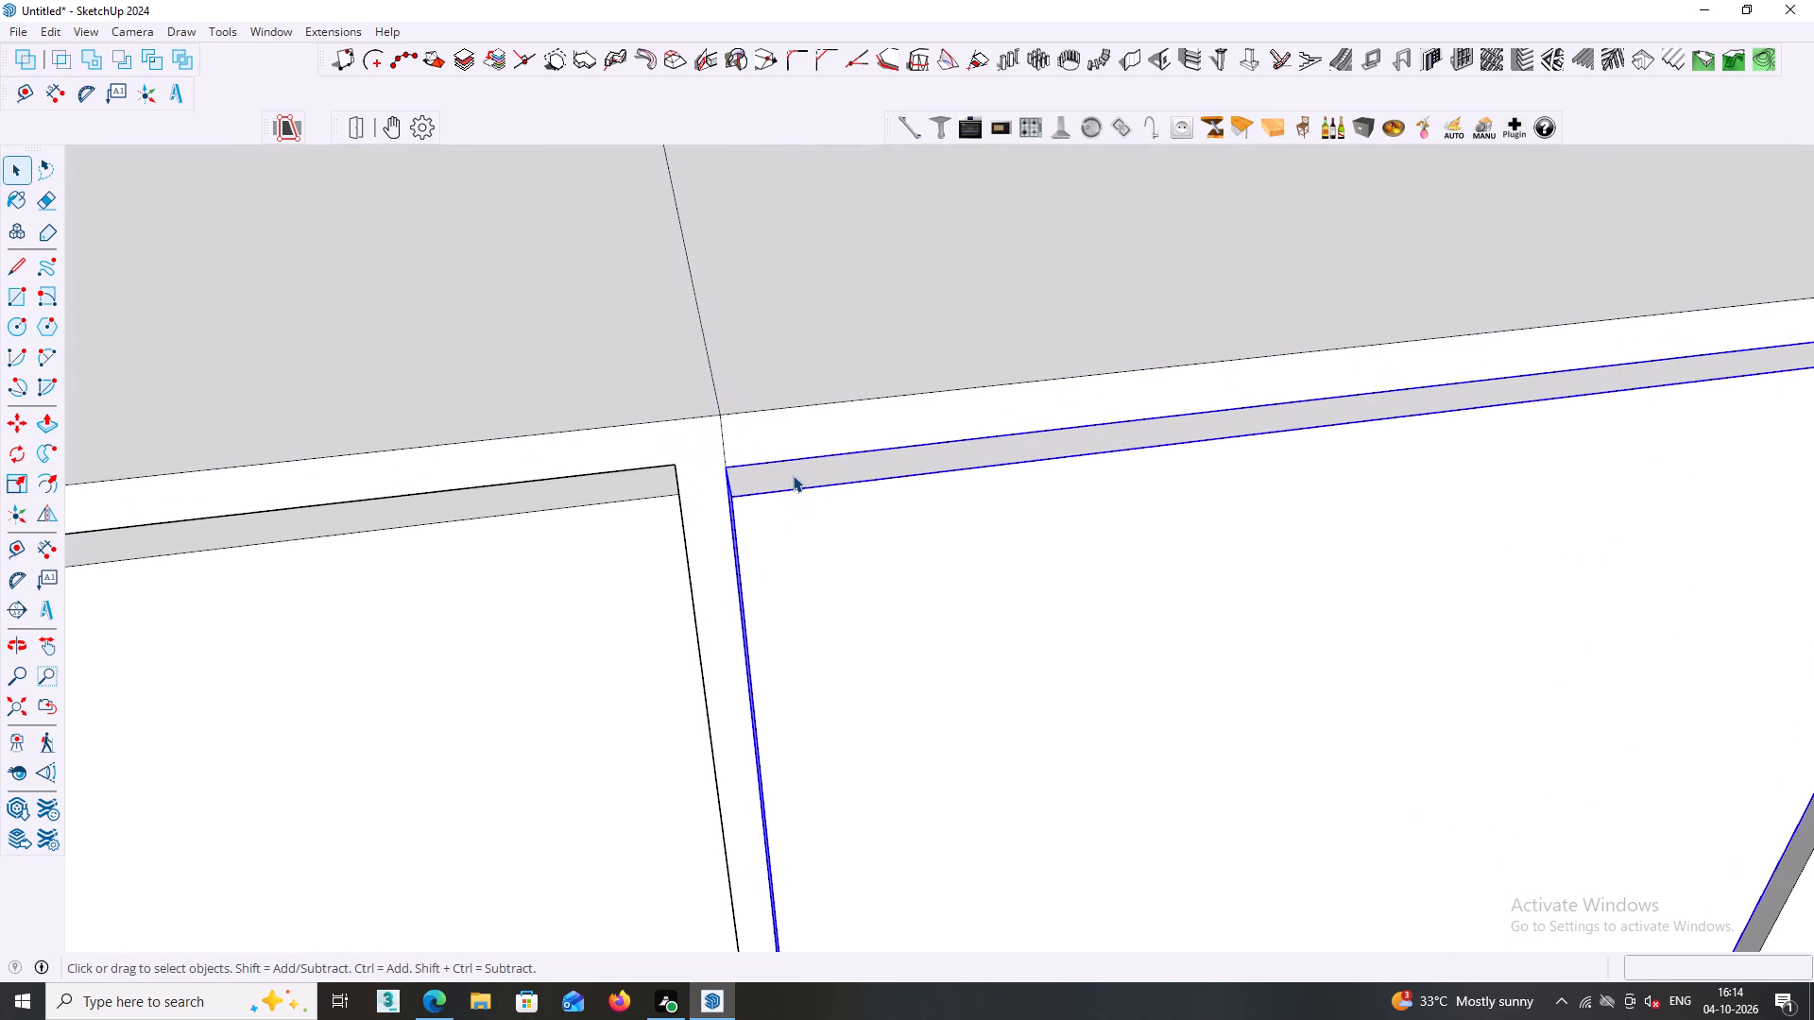
double_click(796, 478)
click(805, 495)
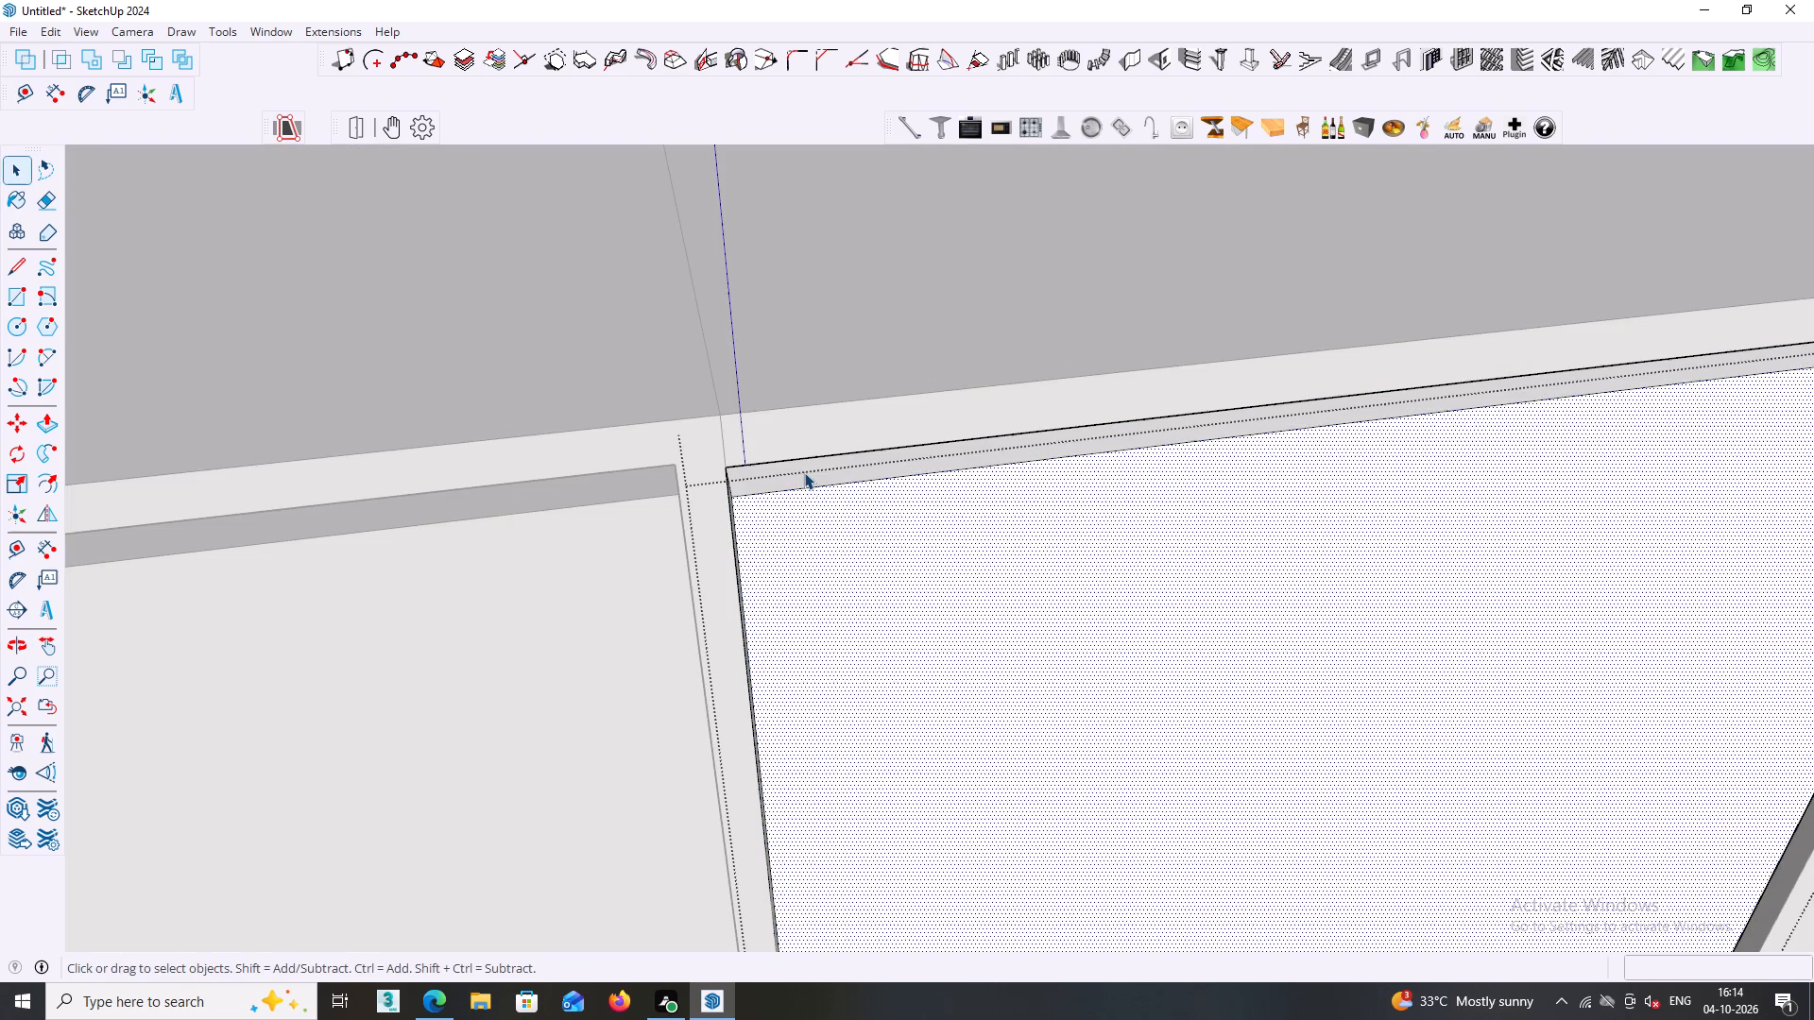
click(804, 471)
key(m)
click(771, 485)
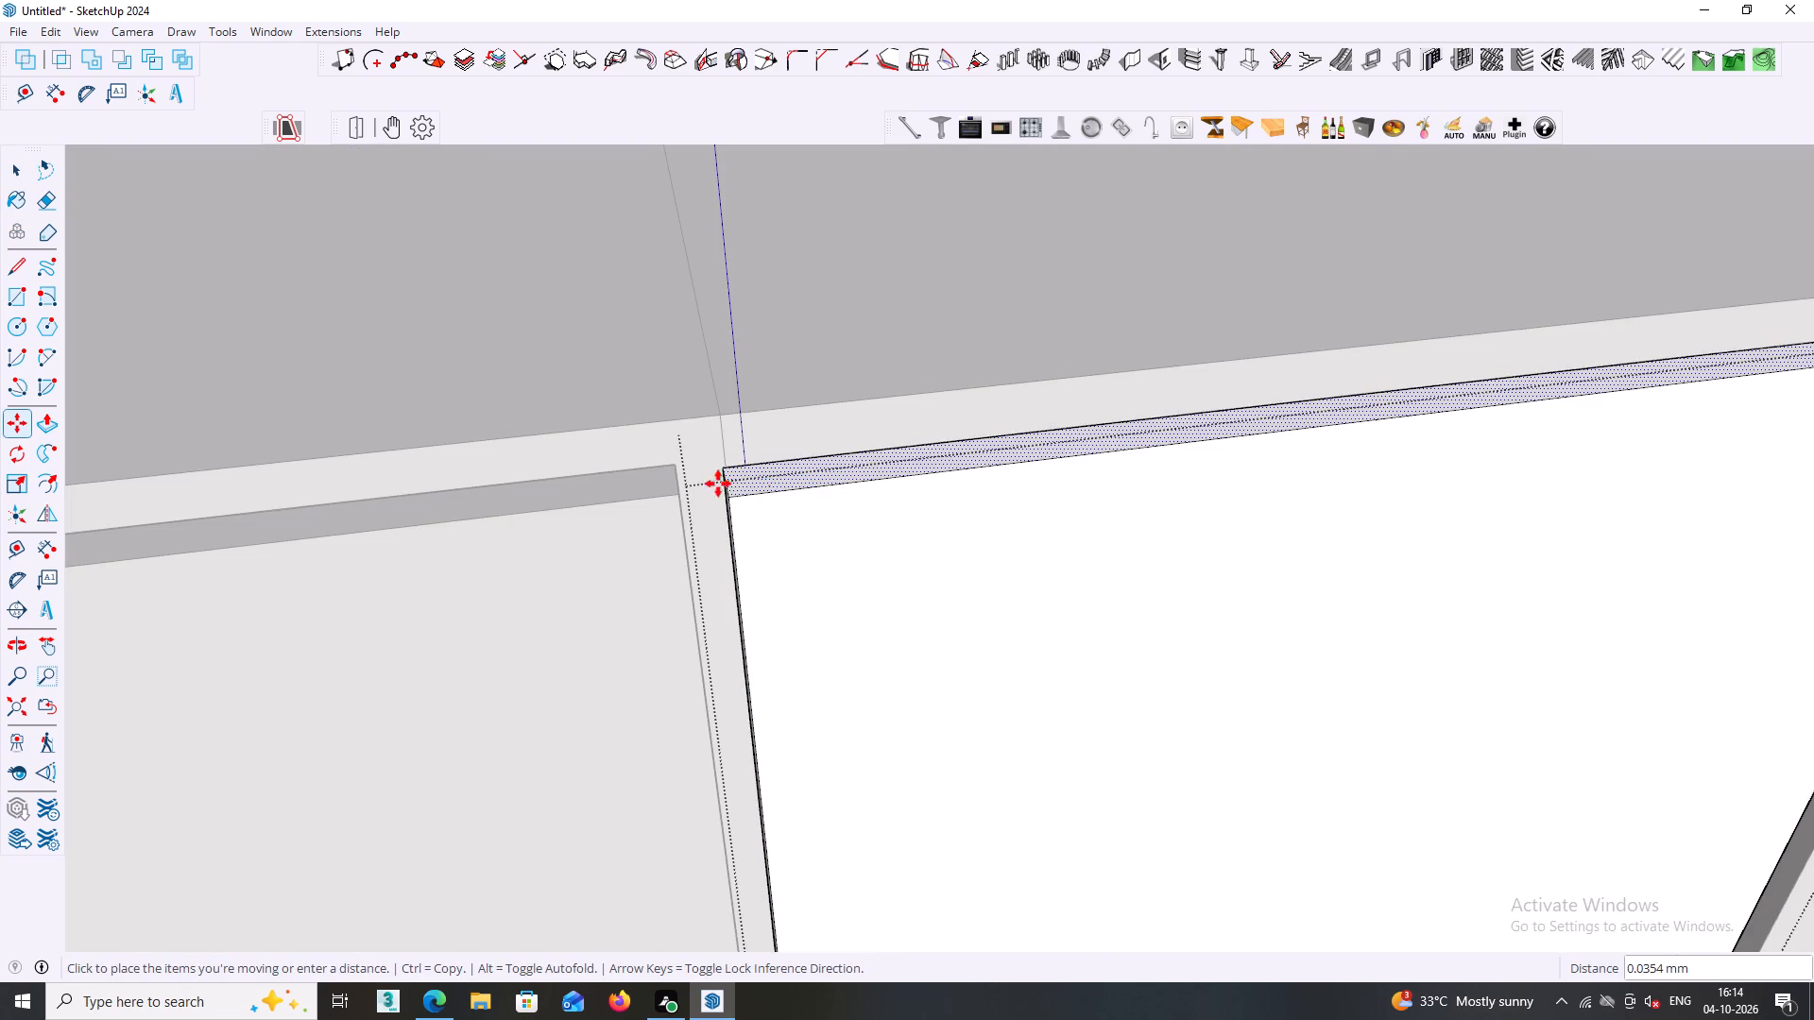
key(p)
click(767, 476)
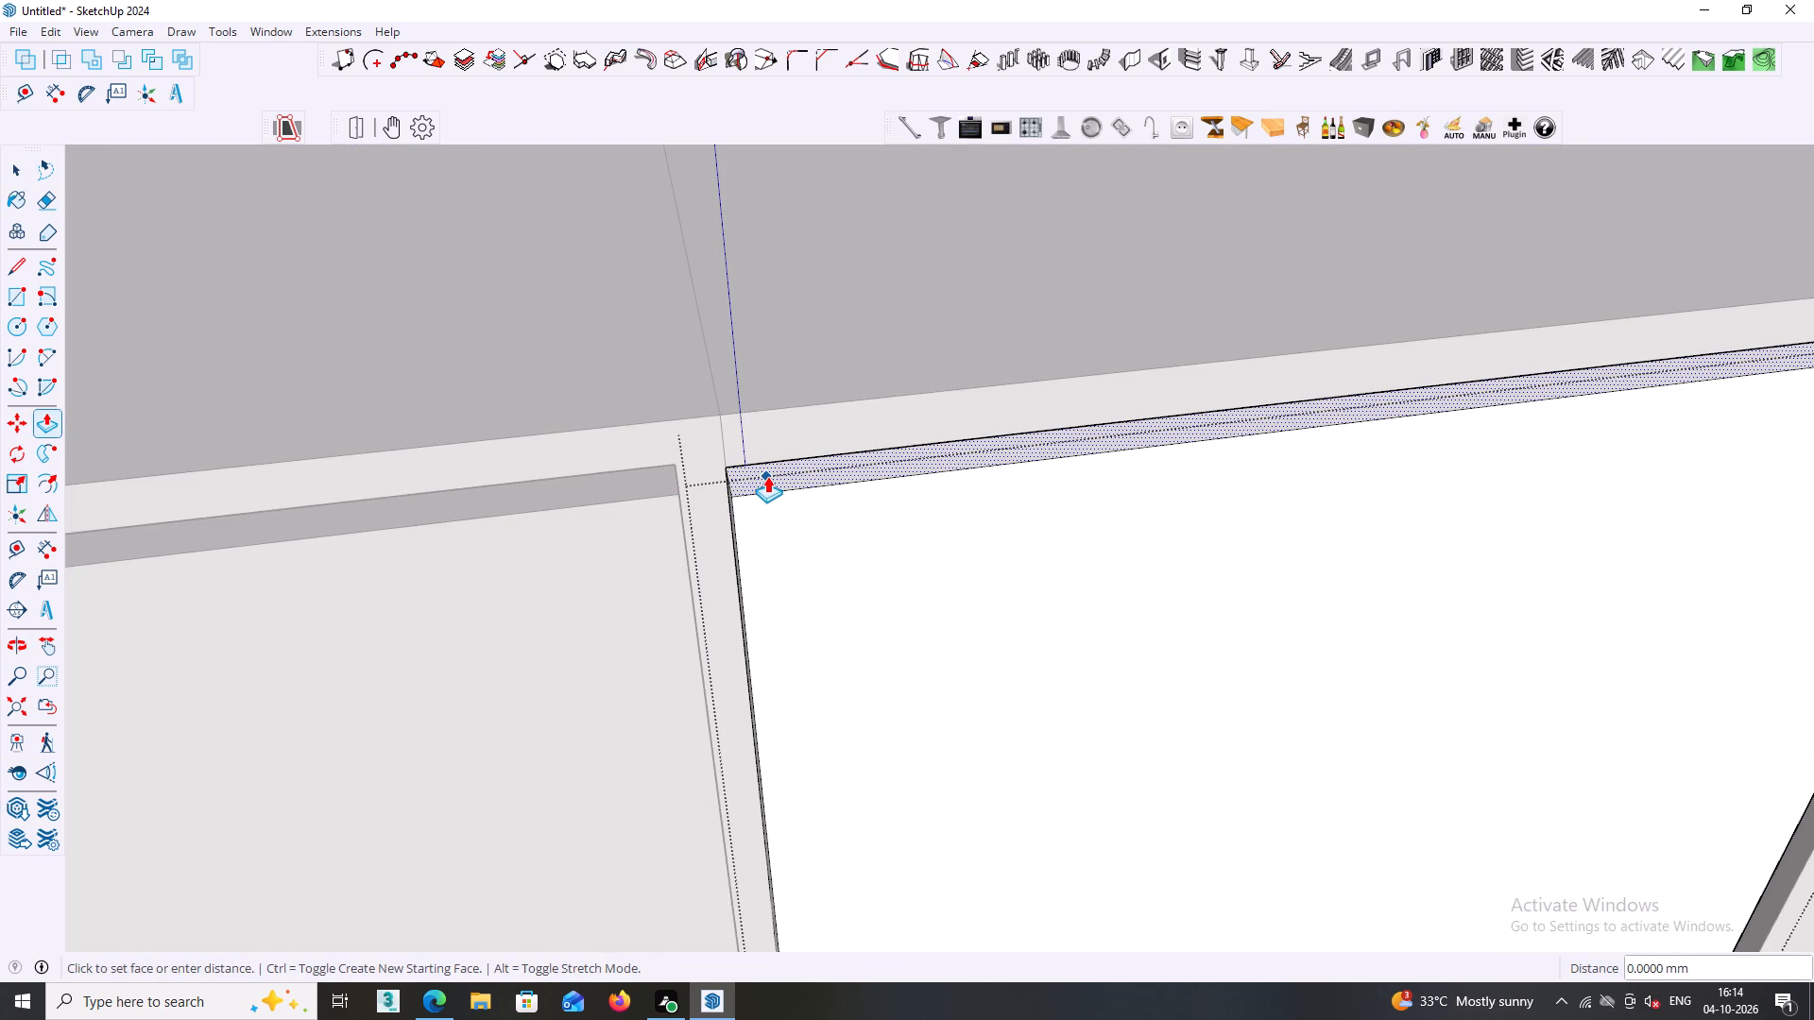
middle_drag(683, 485, 666, 345)
click(685, 479)
key(space)
scroll(750, 614, down, 2)
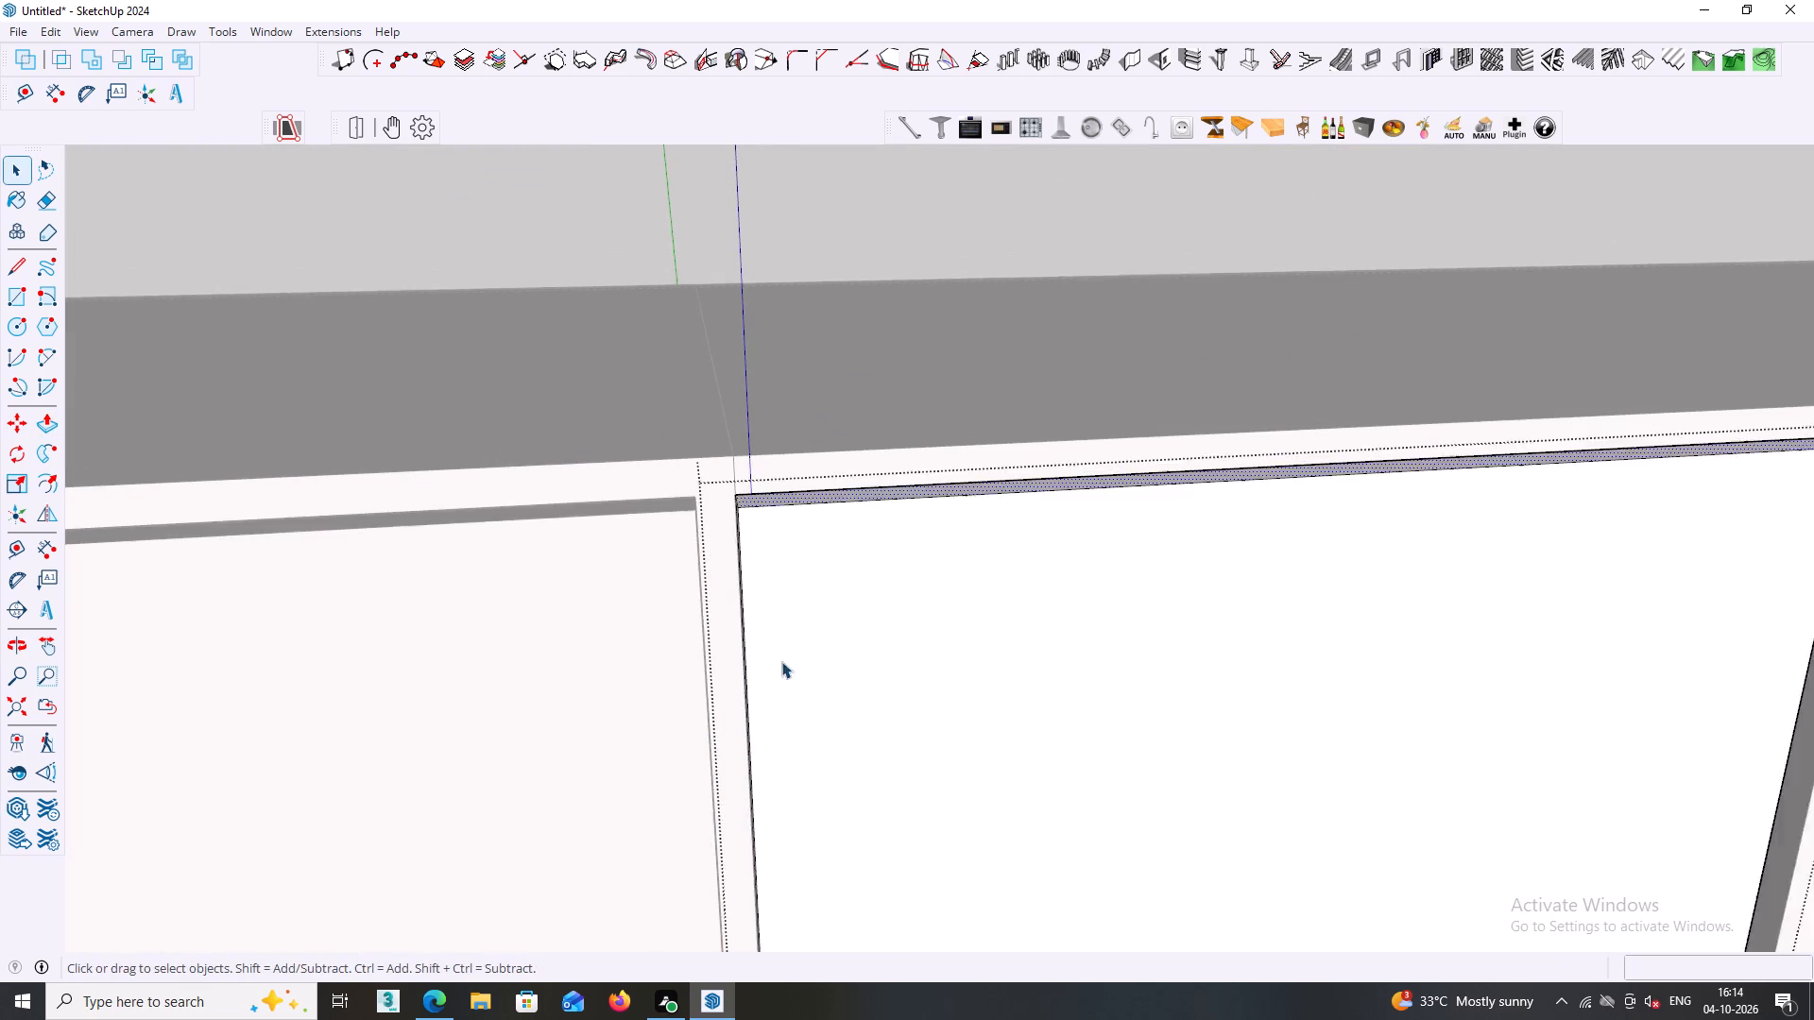
Raise the top face of the second compartment's door 3 mm to match the first compartment's door, and leave its group.
scroll(781, 661, down, 11)
middle_drag(802, 656, 798, 668)
middle_click(811, 655)
click(898, 380)
middle_click(898, 379)
scroll(898, 379, down, 6)
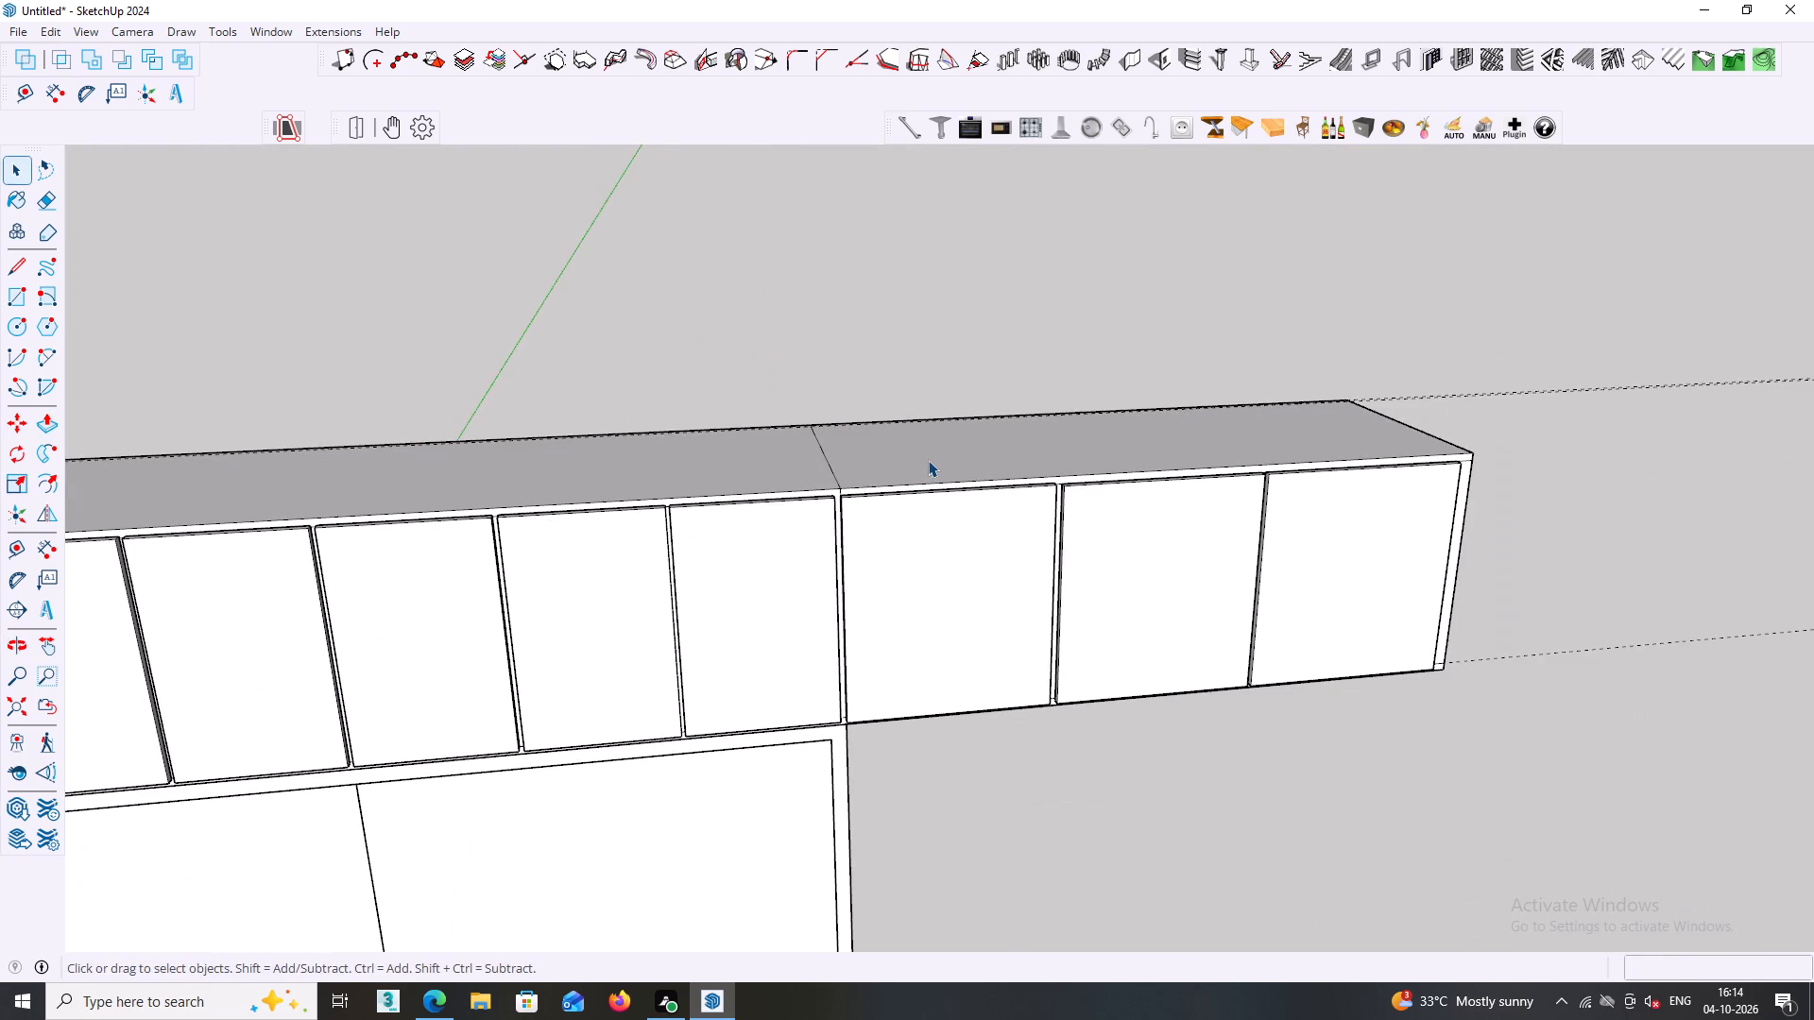
middle_drag(931, 451, 705, 471)
scroll(842, 465, up, 1)
middle_drag(816, 552, 662, 458)
middle_drag(707, 477, 702, 659)
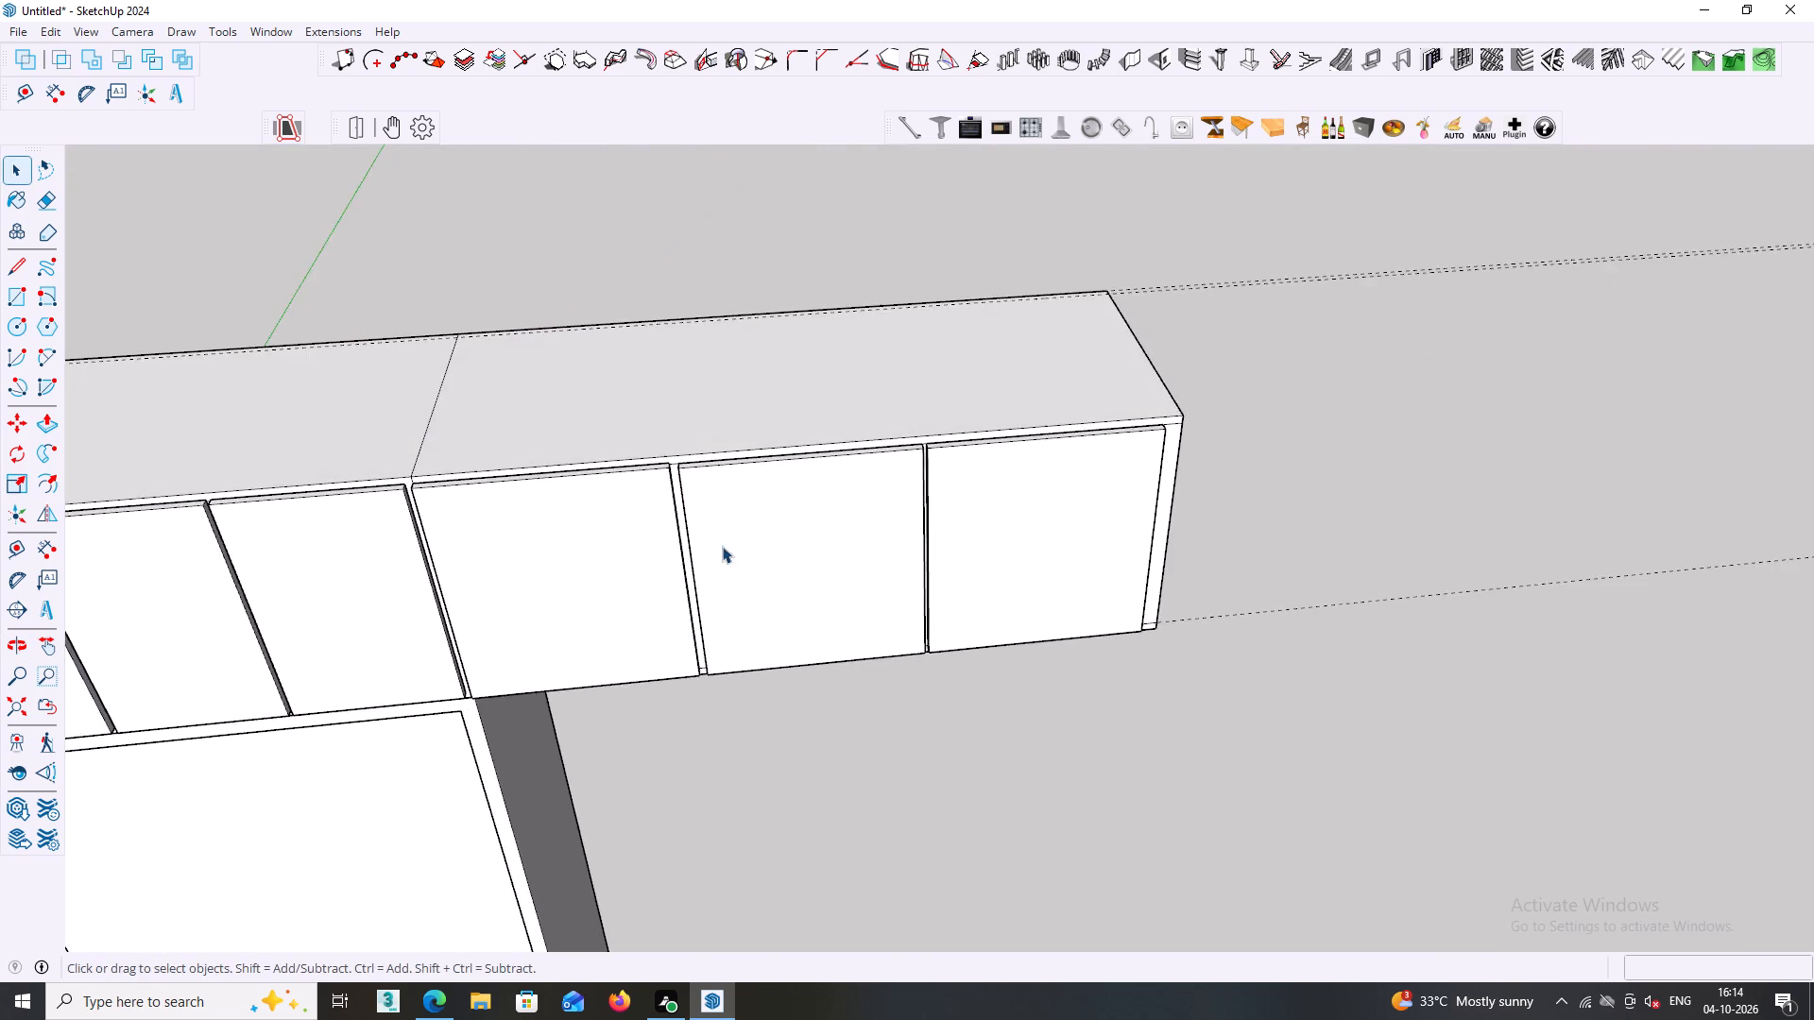
scroll(732, 501, up, 18)
triple_click(647, 468)
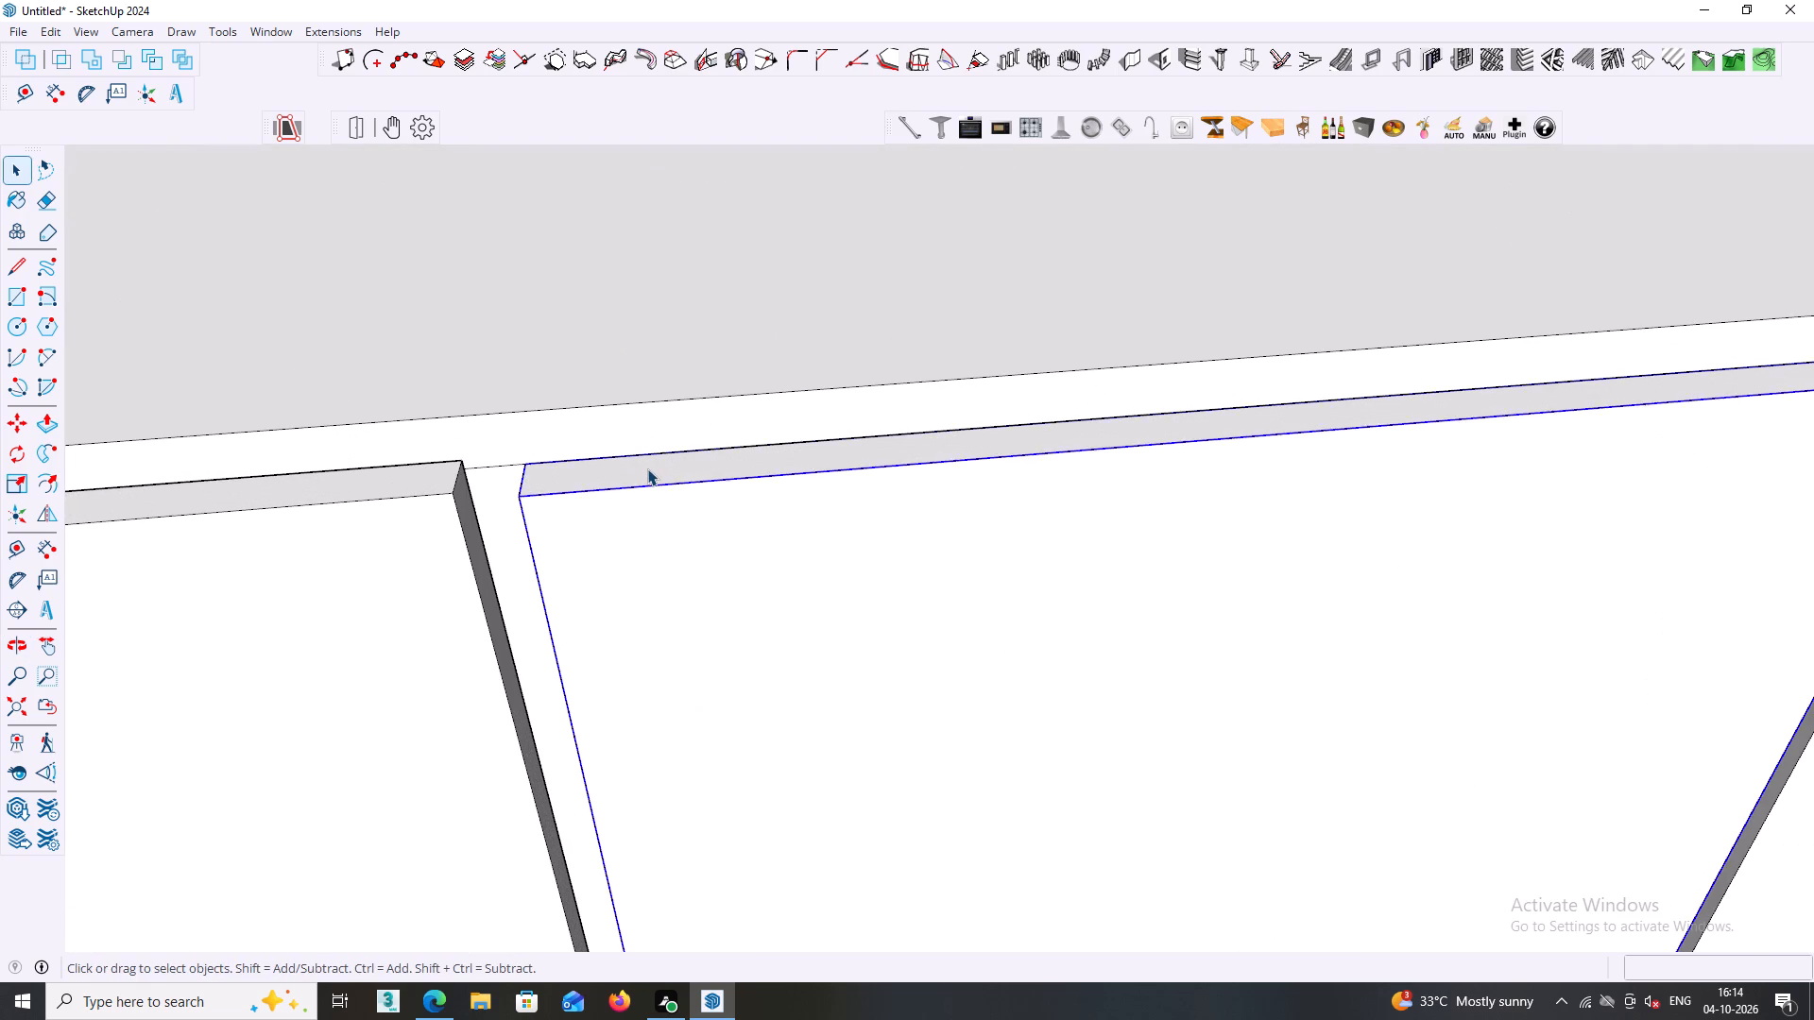
click(652, 473)
click(659, 478)
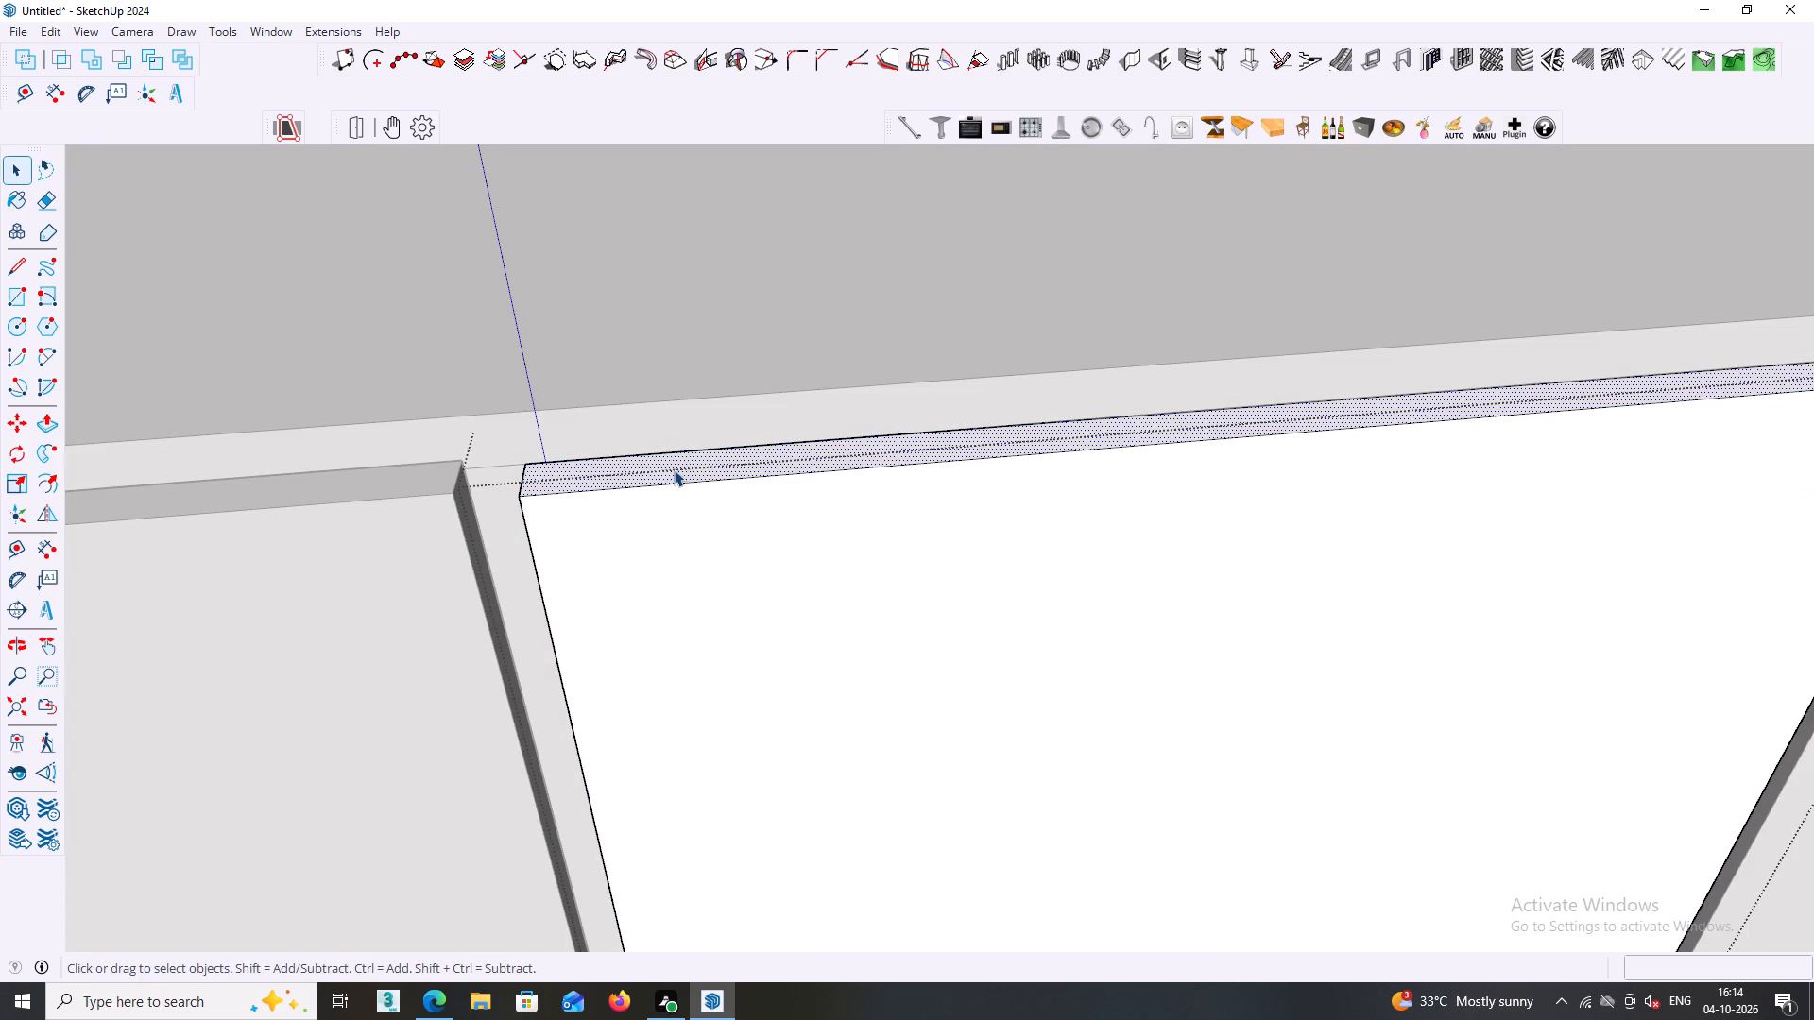
key(m)
key(p)
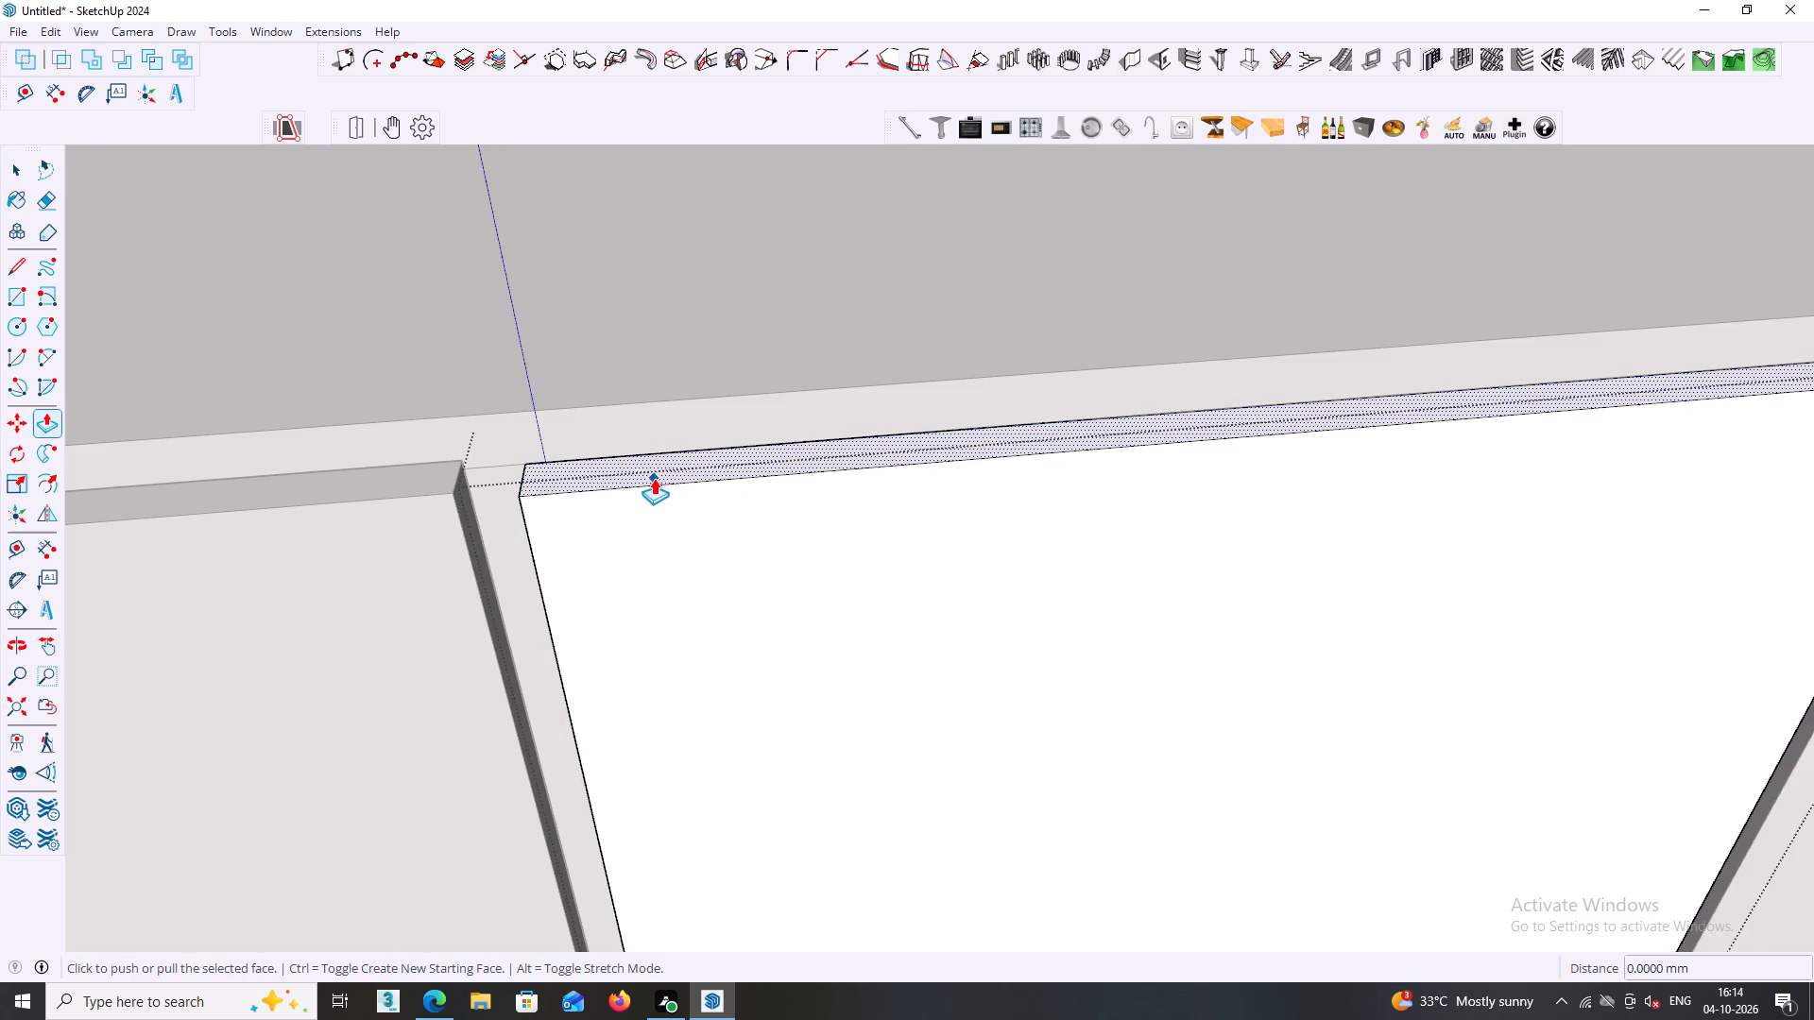
click(654, 472)
click(456, 487)
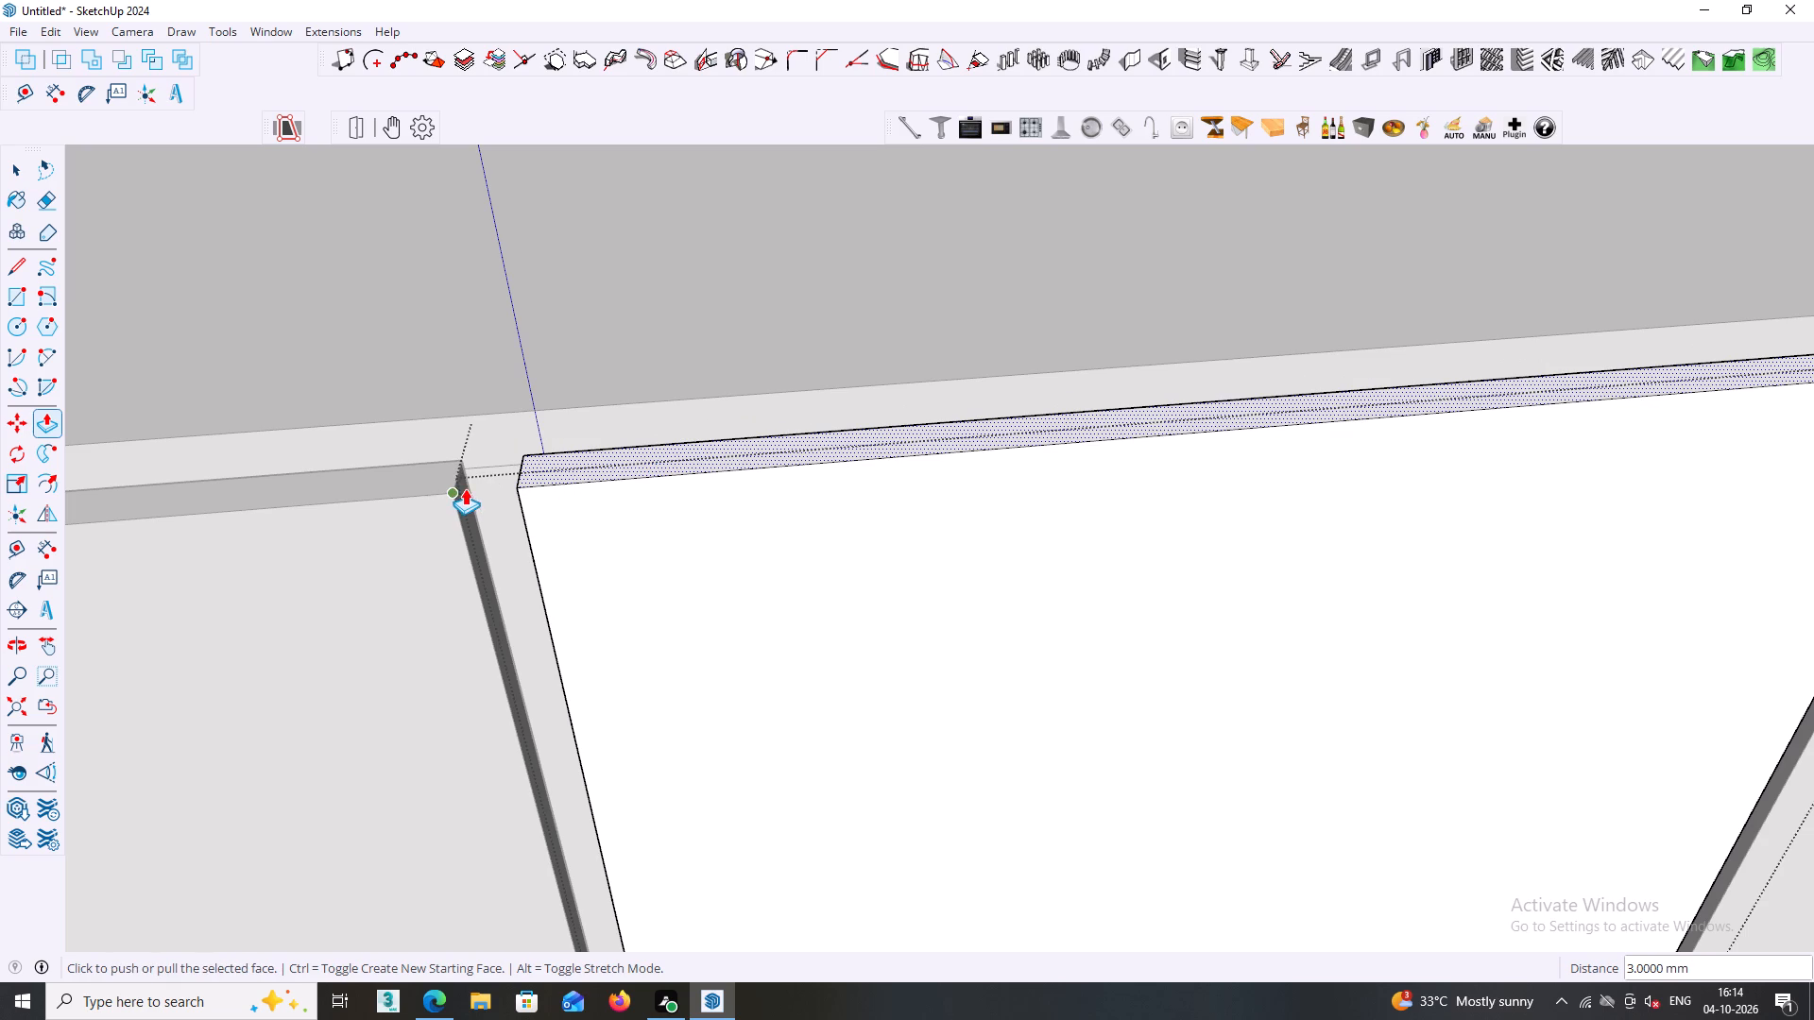
key(space)
middle_drag(481, 500, 512, 537)
scroll(486, 513, down, 20)
middle_drag(640, 535, 642, 555)
middle_drag(670, 546, 674, 554)
middle_click(710, 550)
middle_drag(760, 571, 763, 592)
middle_click(771, 582)
click(1340, 664)
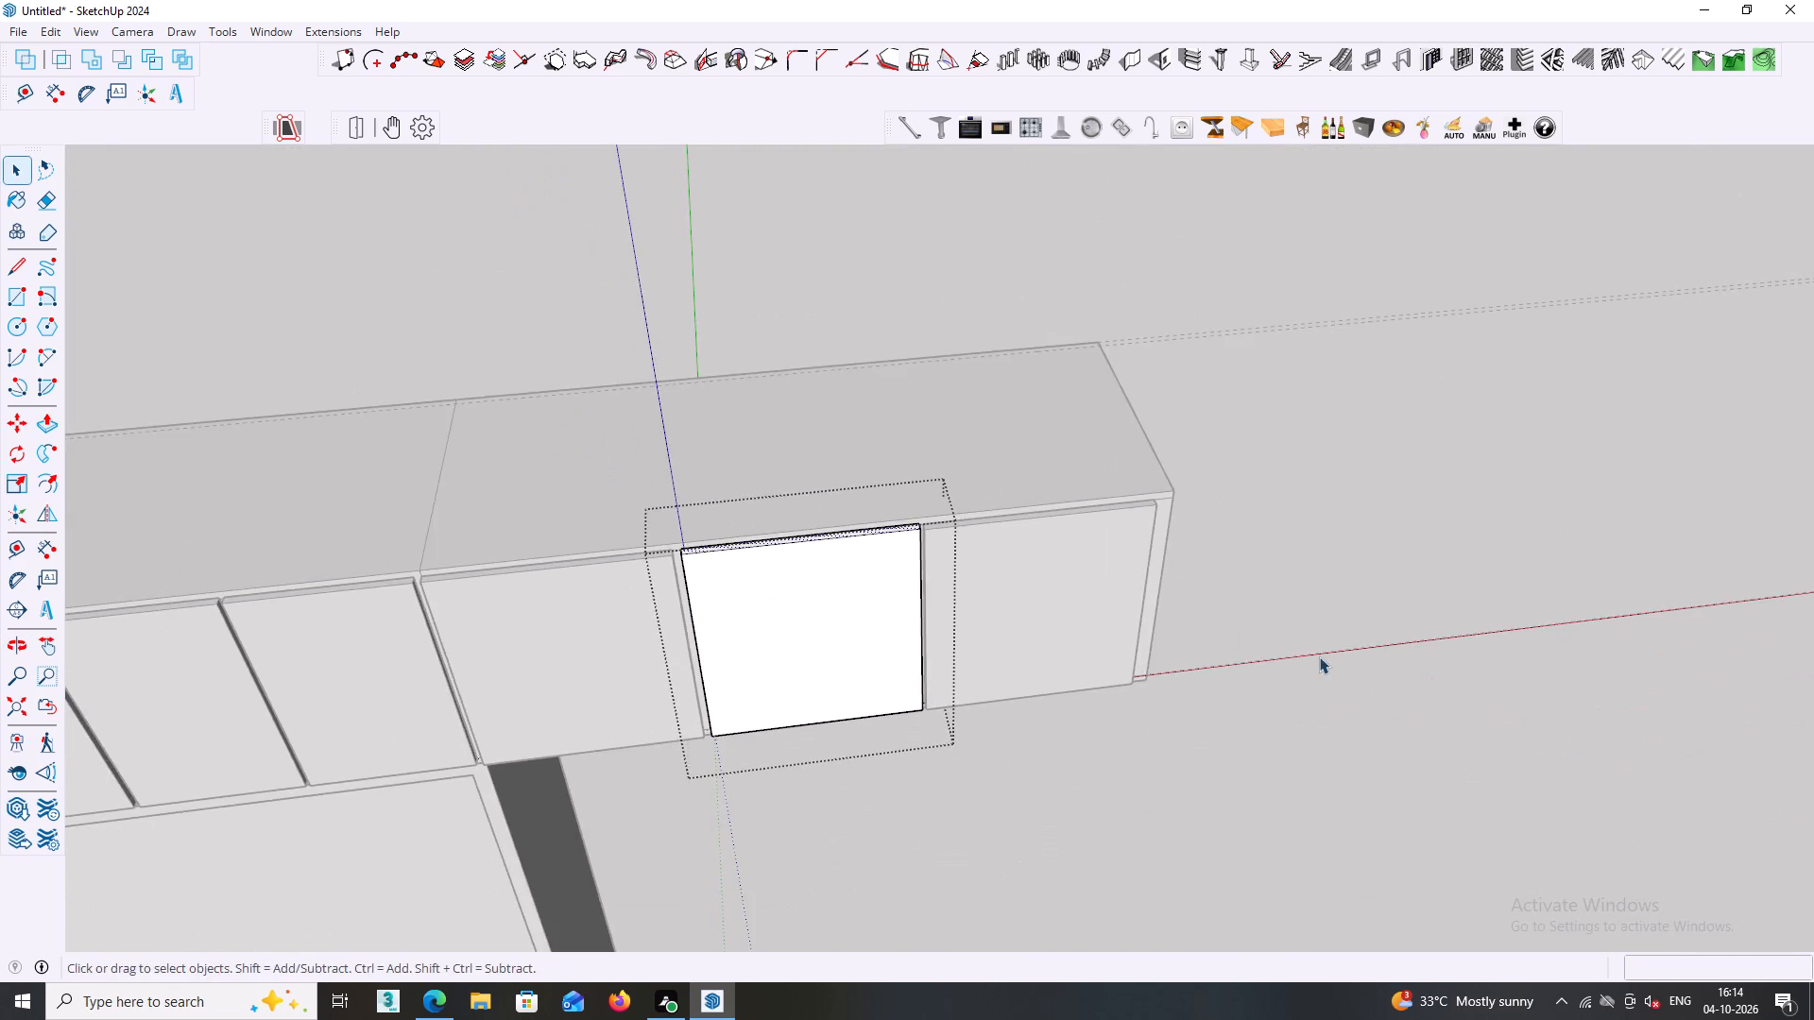
Raise the top face of the third compartment's door to match the top of the second compartment's door, and leave its group.
middle_drag(1238, 610, 1155, 524)
scroll(1057, 515, up, 20)
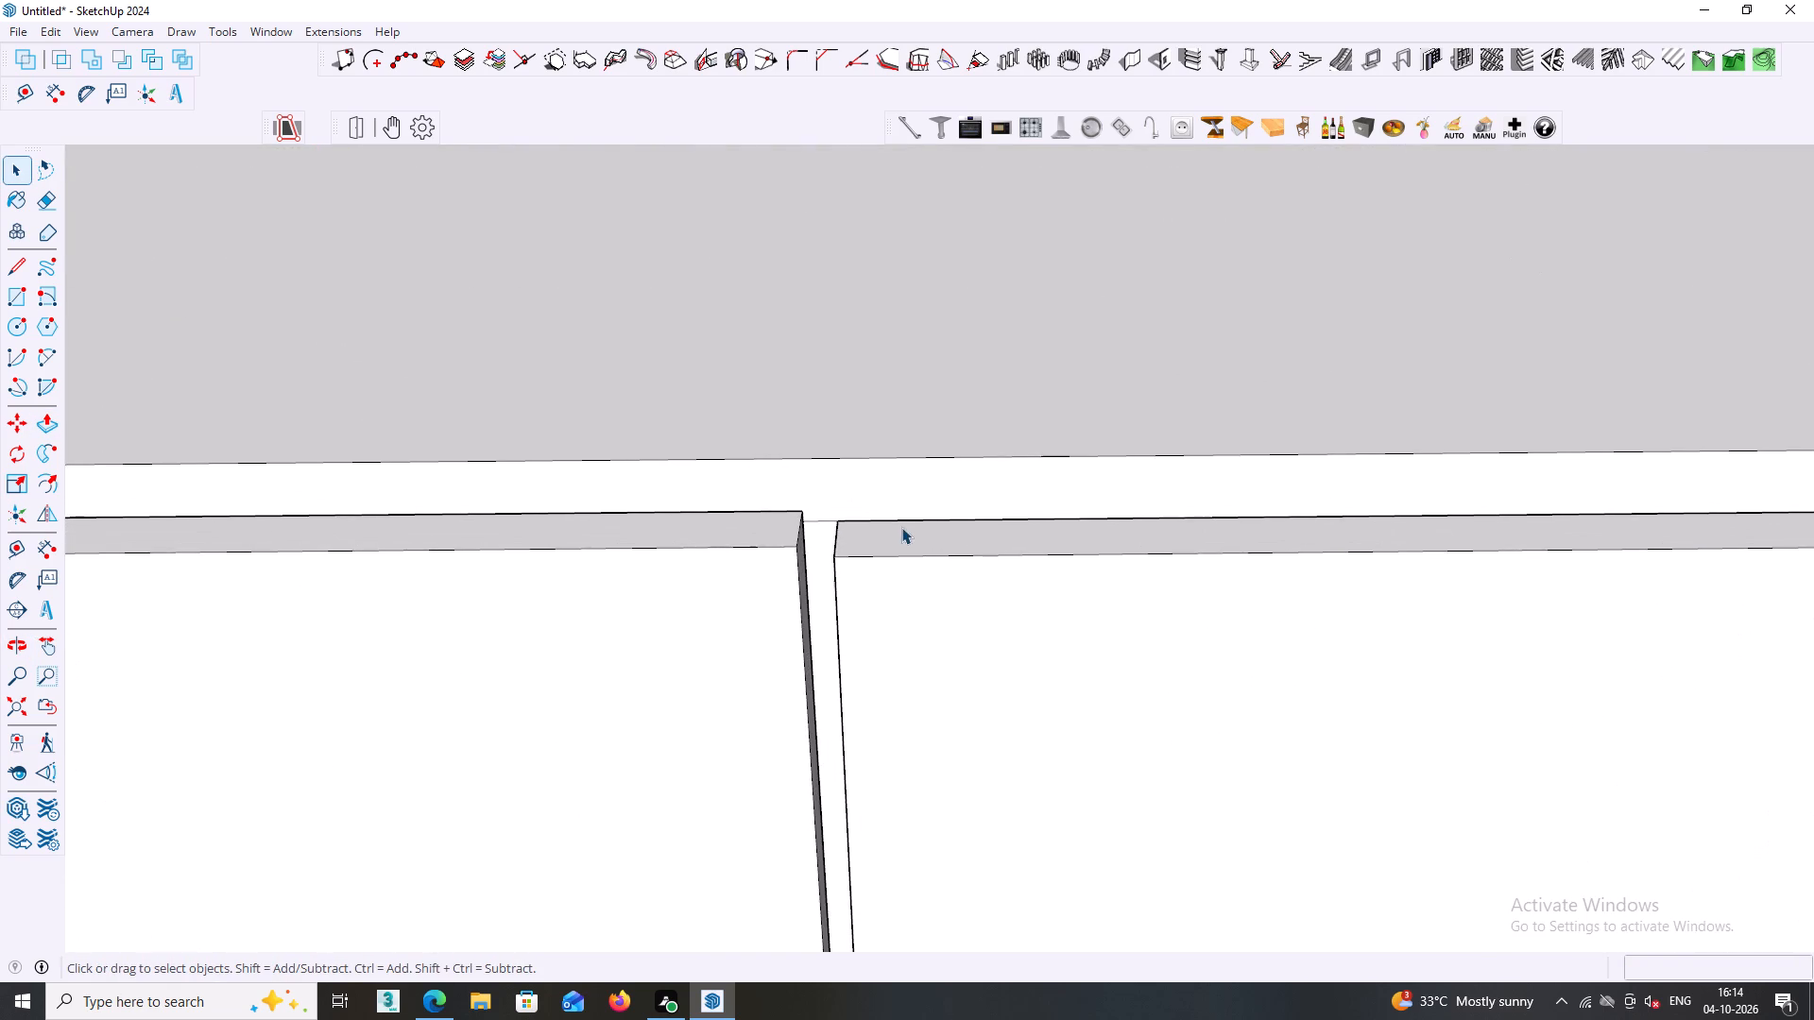
triple_click(905, 535)
click(905, 535)
click(953, 585)
click(947, 547)
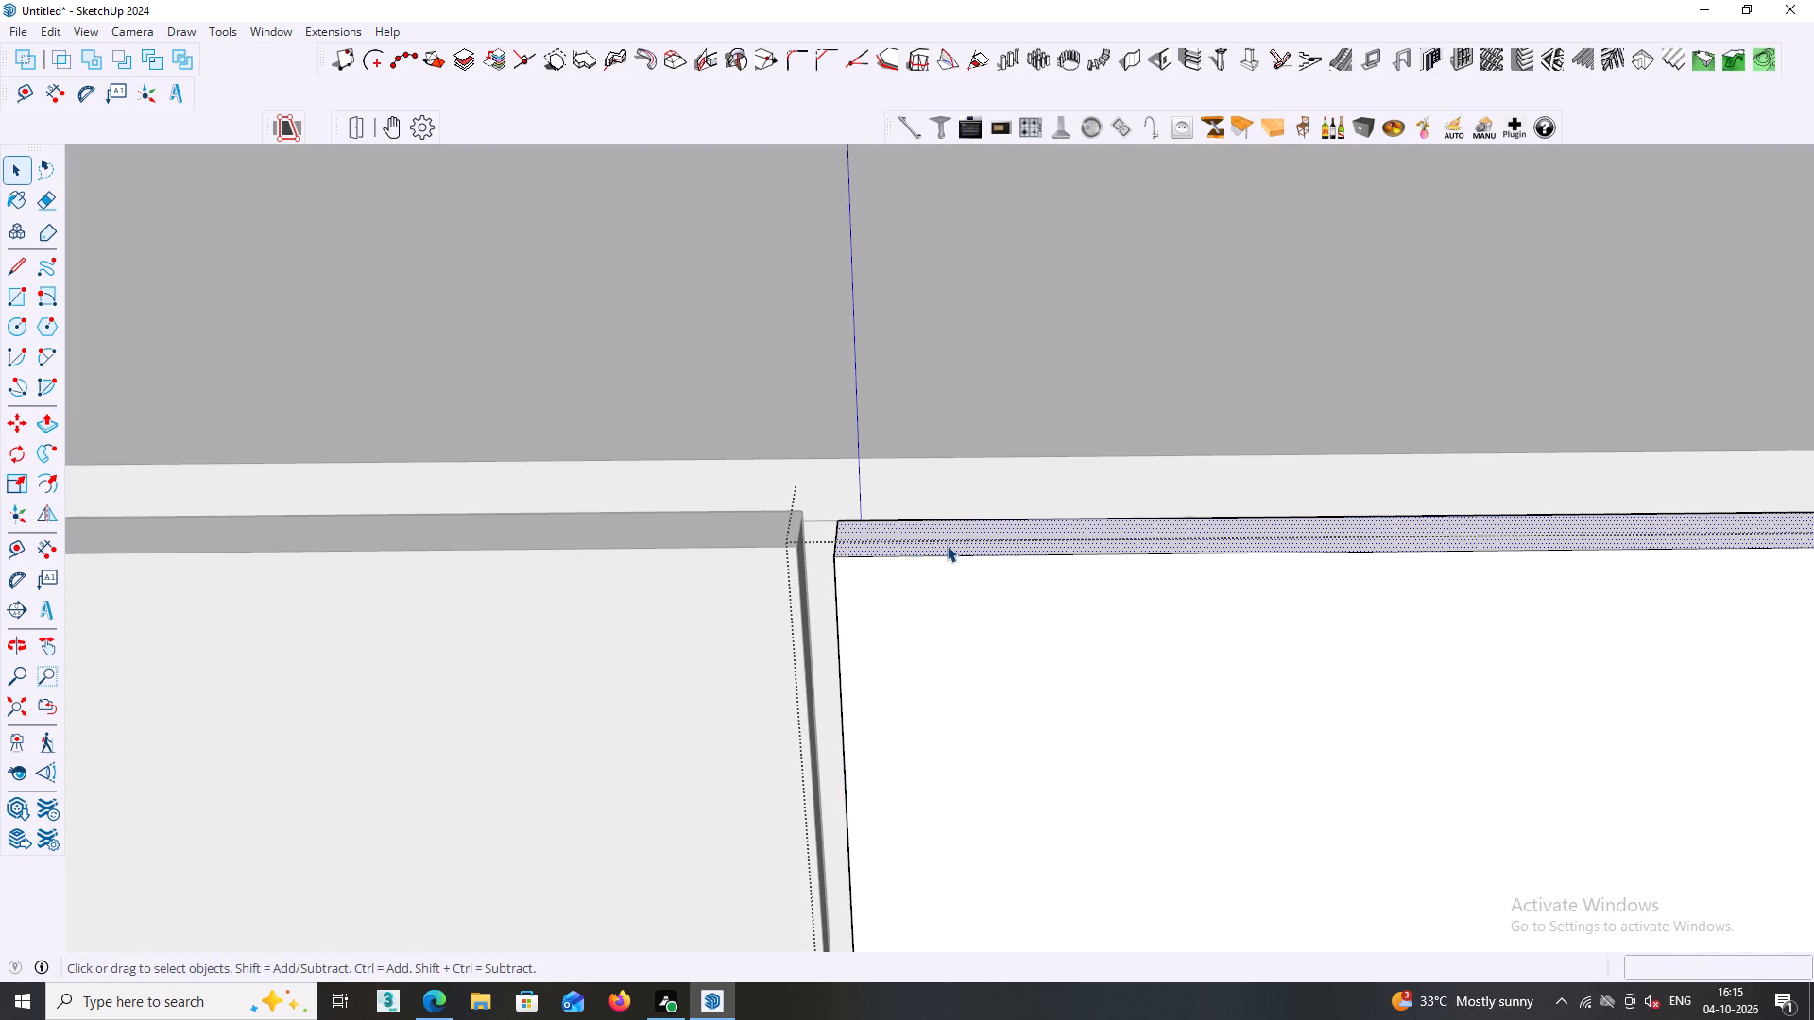
key(p)
click(940, 543)
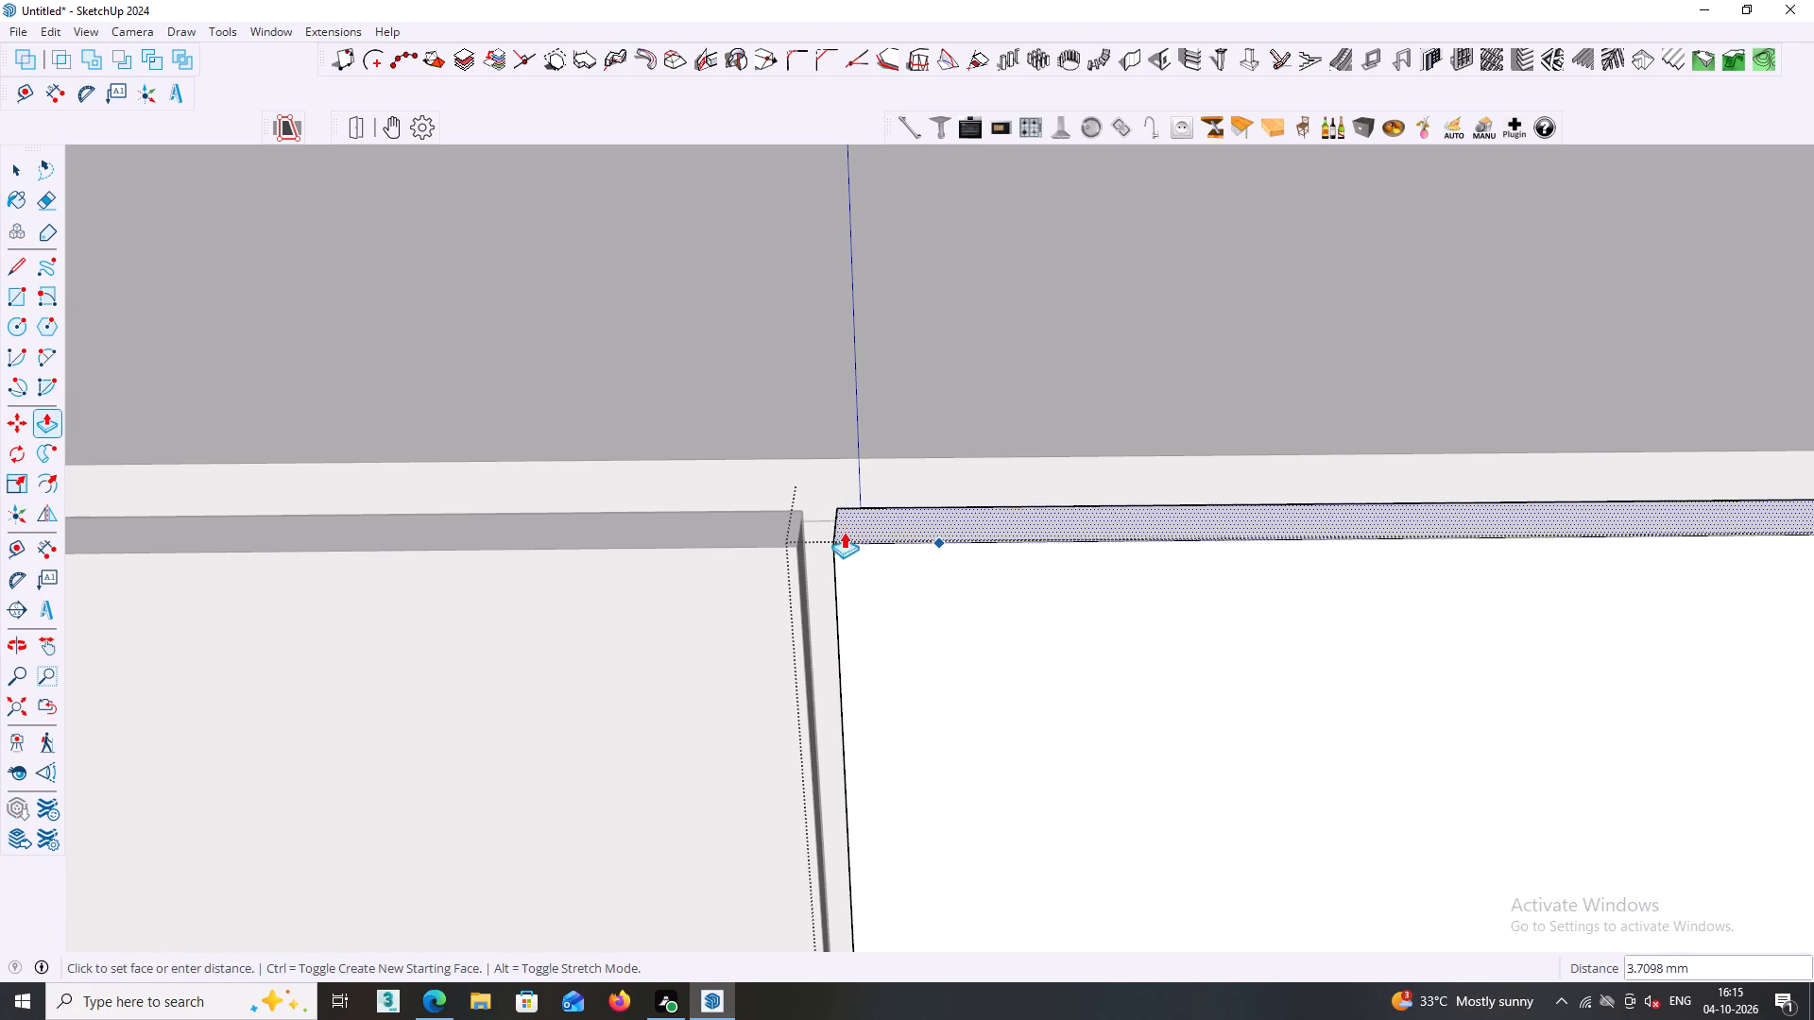
click(795, 542)
key(space)
scroll(814, 552, down, 10)
middle_drag(814, 555, 814, 568)
middle_drag(826, 566, 830, 589)
middle_drag(849, 572, 847, 593)
middle_click(868, 574)
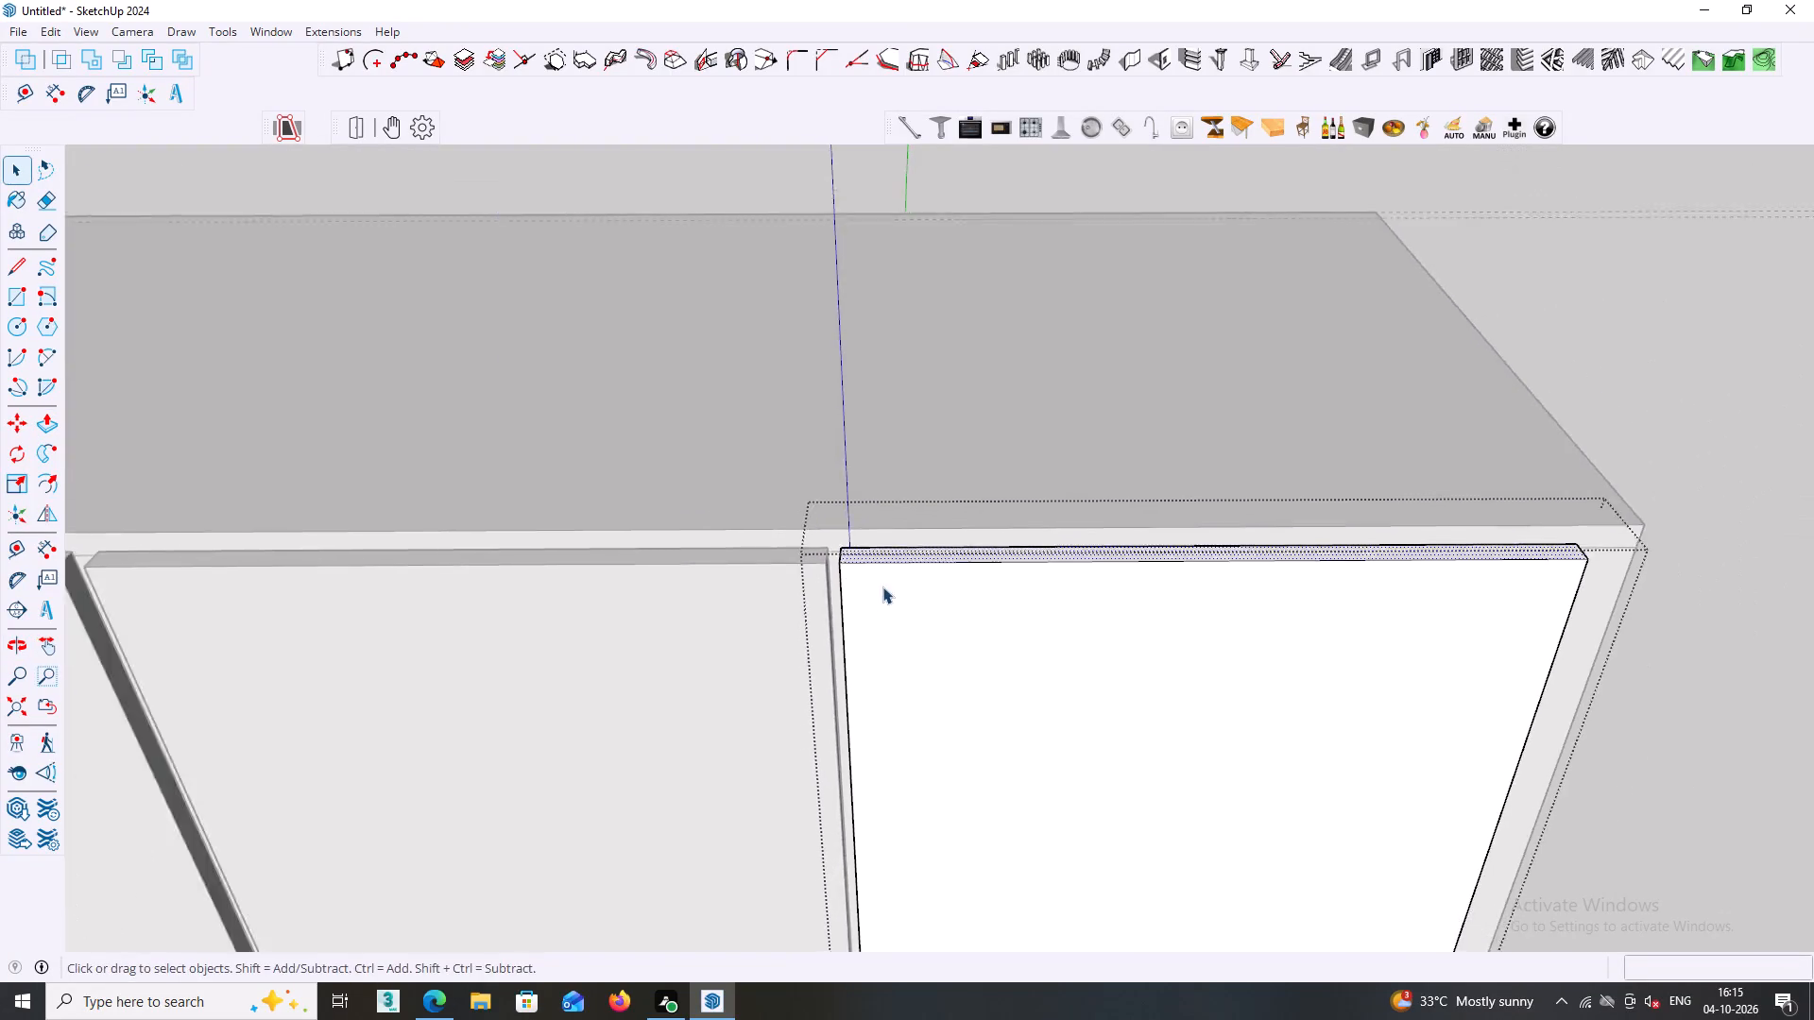
scroll(882, 586, down, 2)
middle_drag(882, 586, 881, 603)
middle_drag(881, 642, 750, 586)
click(1522, 601)
Examine the gaps around the three extension doors and compare them with those of the existing upper doors.
middle_drag(1470, 594, 1441, 421)
shift+middle_drag(1345, 521, 1350, 391)
middle_click(1326, 462)
scroll(1326, 460, down, 3)
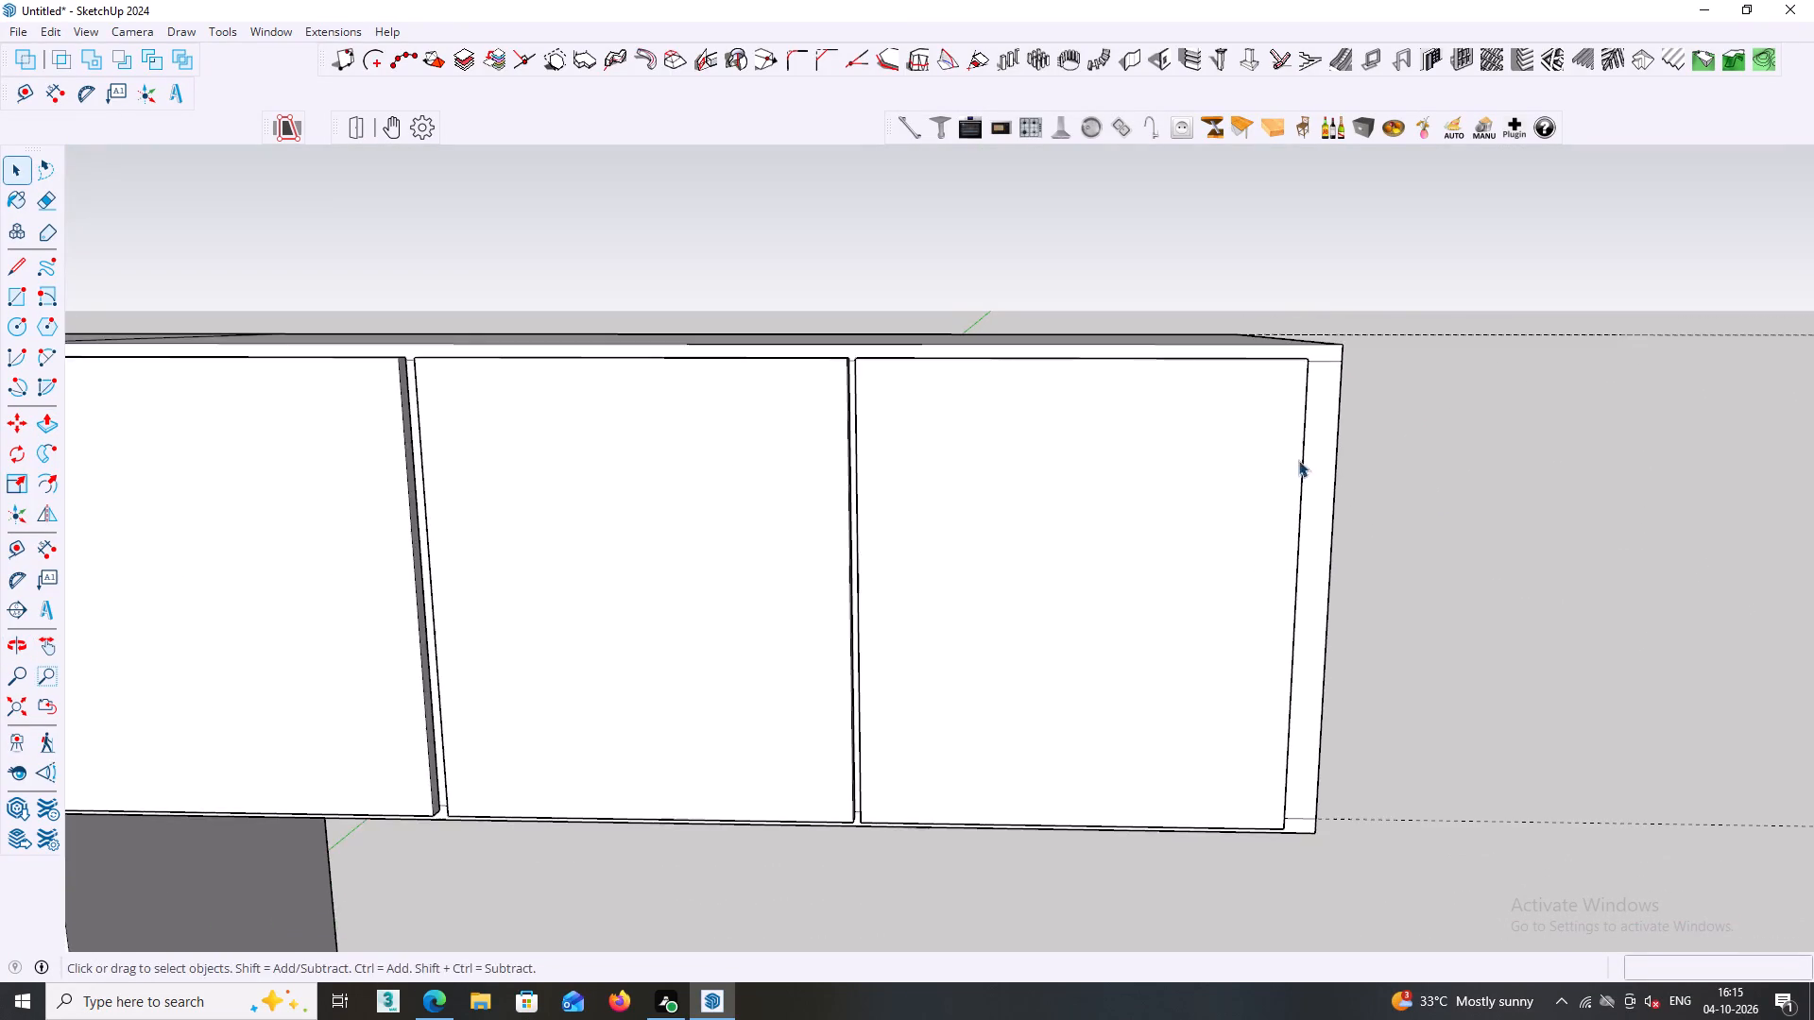
middle_drag(1223, 540, 1268, 357)
middle_drag(1139, 607, 1170, 504)
scroll(1013, 579, up, 3)
middle_drag(975, 603, 1271, 606)
middle_drag(659, 558, 659, 578)
scroll(659, 560, down, 13)
middle_drag(625, 561, 625, 570)
middle_click(615, 545)
middle_drag(618, 564, 615, 573)
middle_drag(633, 581, 419, 604)
middle_drag(458, 542, 472, 547)
scroll(458, 542, down, 2)
middle_drag(529, 532, 928, 560)
scroll(703, 524, down, 1)
middle_drag(873, 493, 906, 579)
middle_click(813, 486)
Extend the first compartment's door 3 mm on its side facing the existing upper doors.
scroll(813, 486, up, 8)
middle_click(813, 505)
middle_drag(771, 516, 864, 586)
scroll(807, 484, up, 9)
middle_drag(727, 454, 884, 445)
scroll(883, 422, up, 6)
middle_click(883, 418)
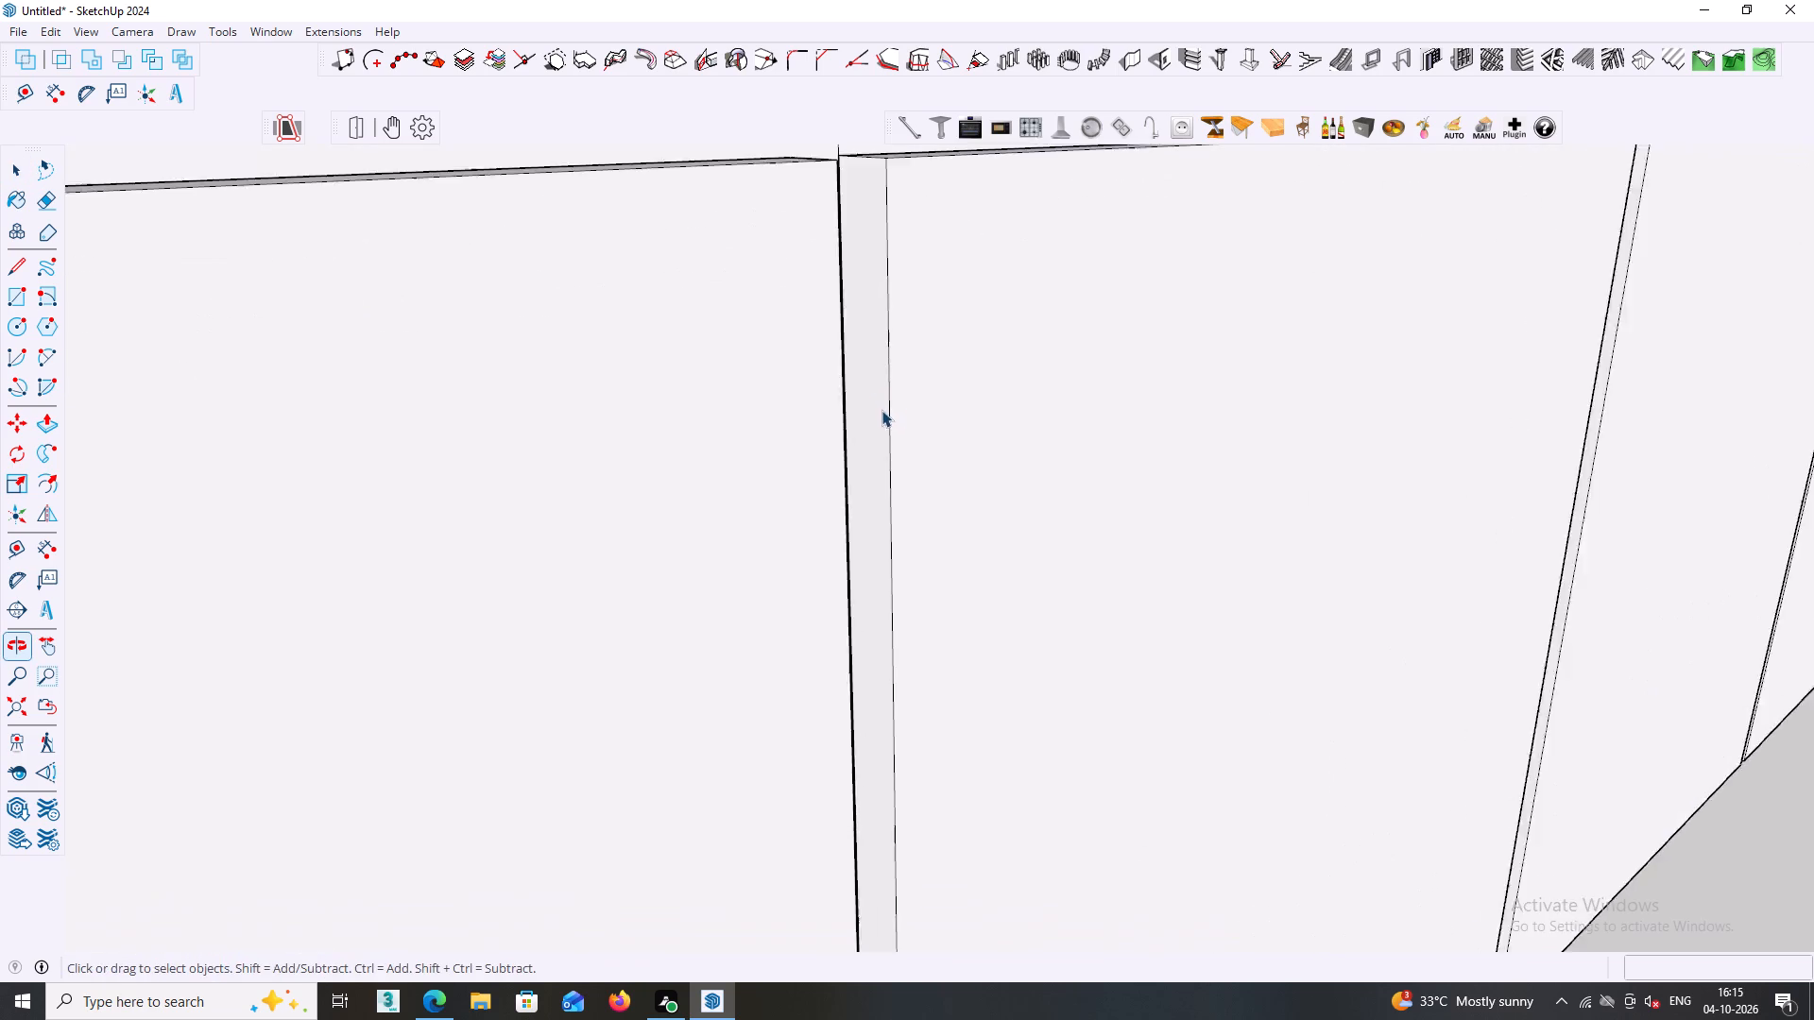
scroll(881, 410, up, 2)
middle_drag(881, 412, 799, 444)
scroll(845, 433, up, 1)
middle_drag(860, 430, 943, 428)
scroll(884, 438, up, 1)
triple_click(884, 438)
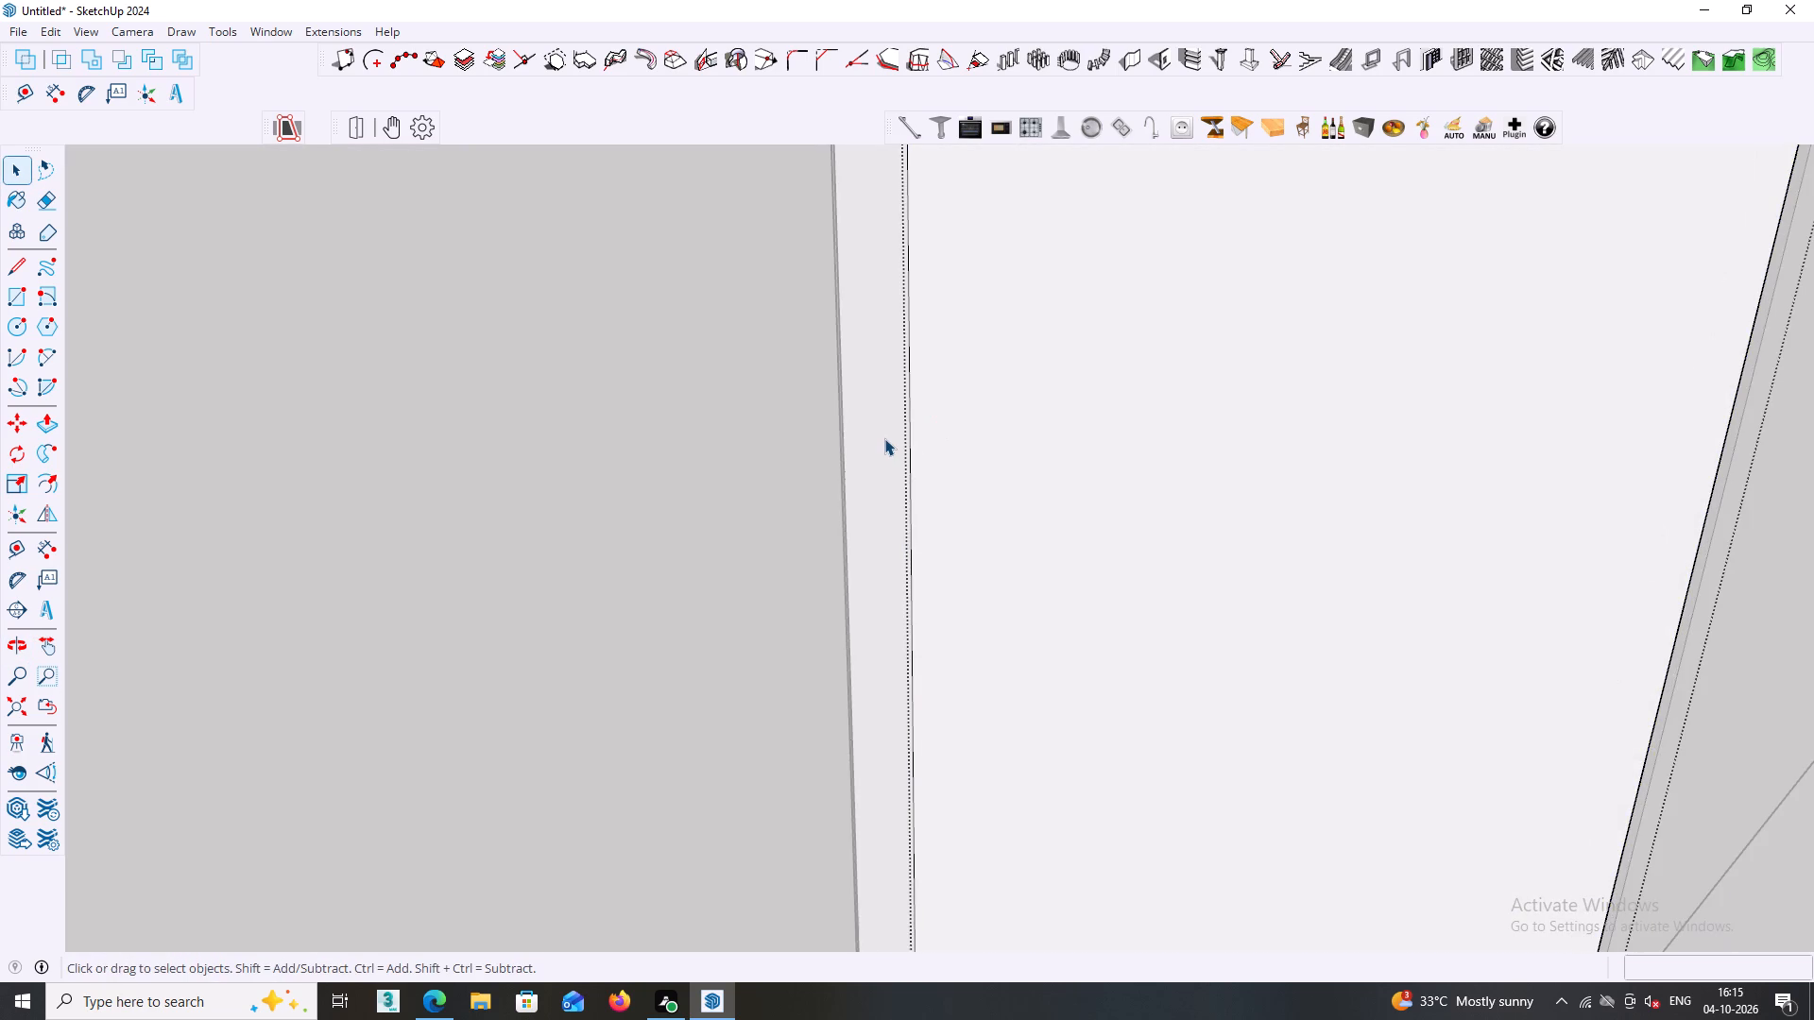
middle_drag(894, 433, 841, 445)
click(866, 444)
click(879, 442)
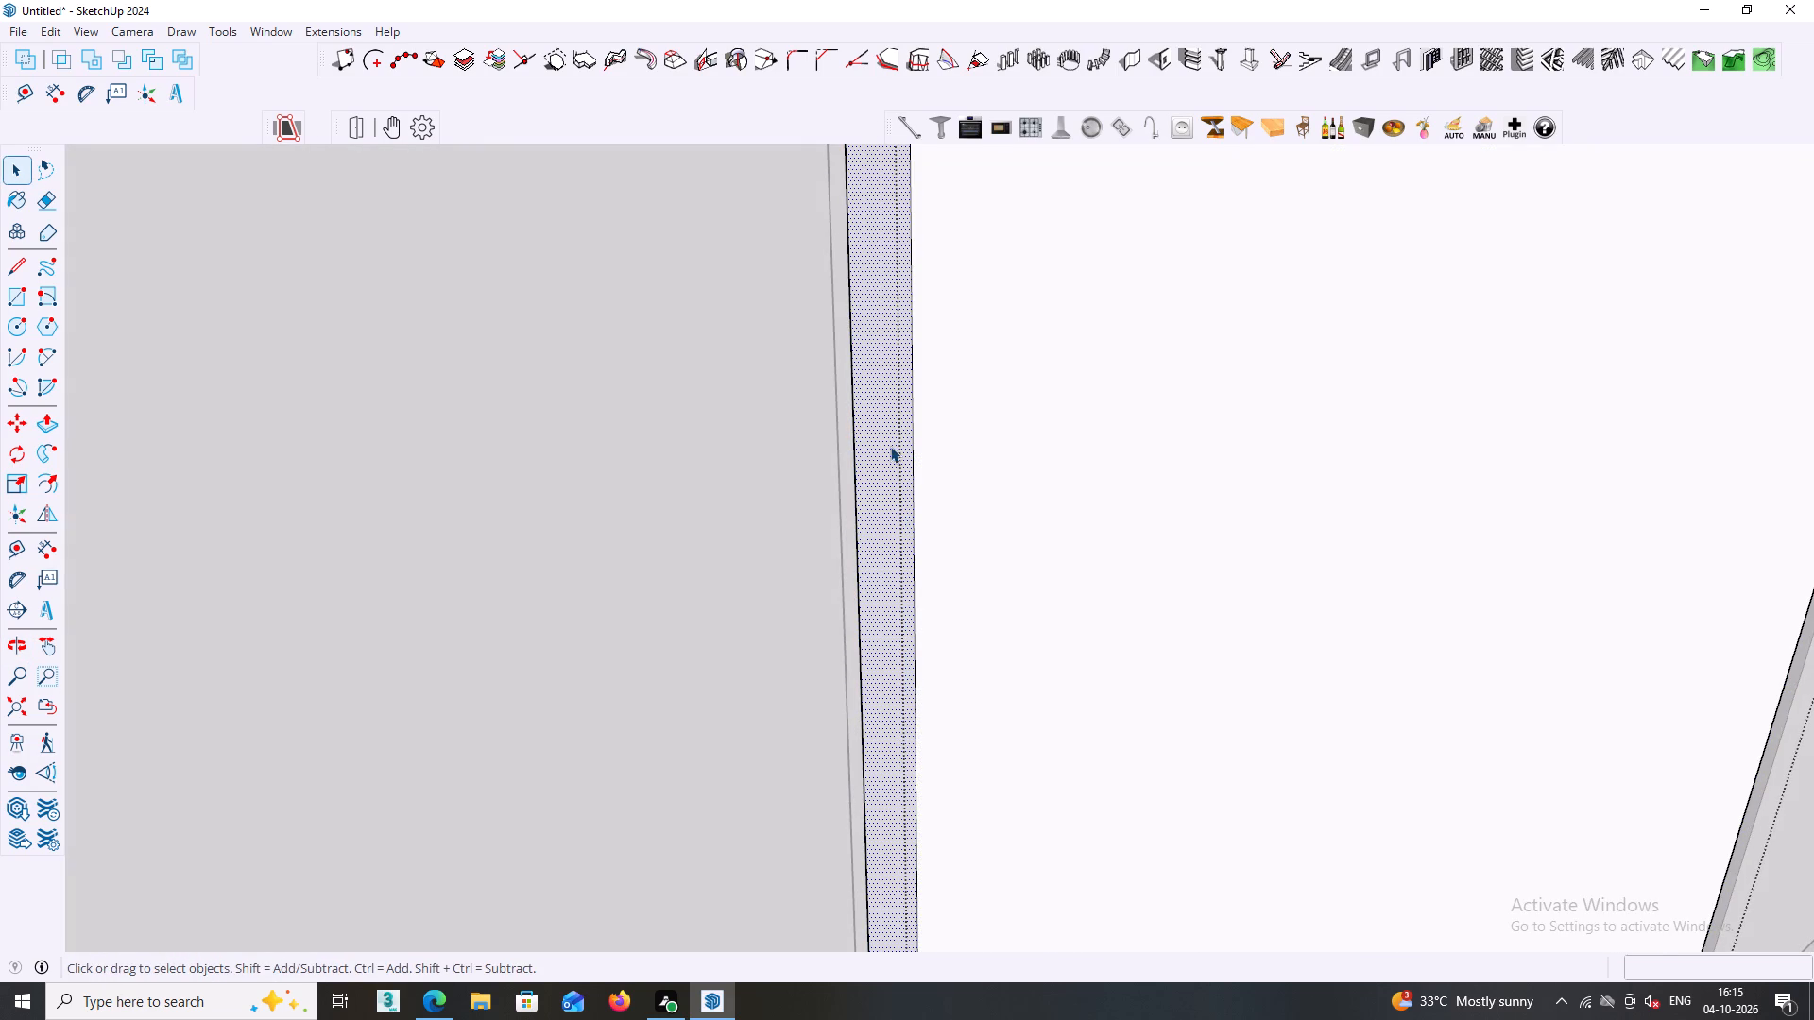
key(p)
click(893, 446)
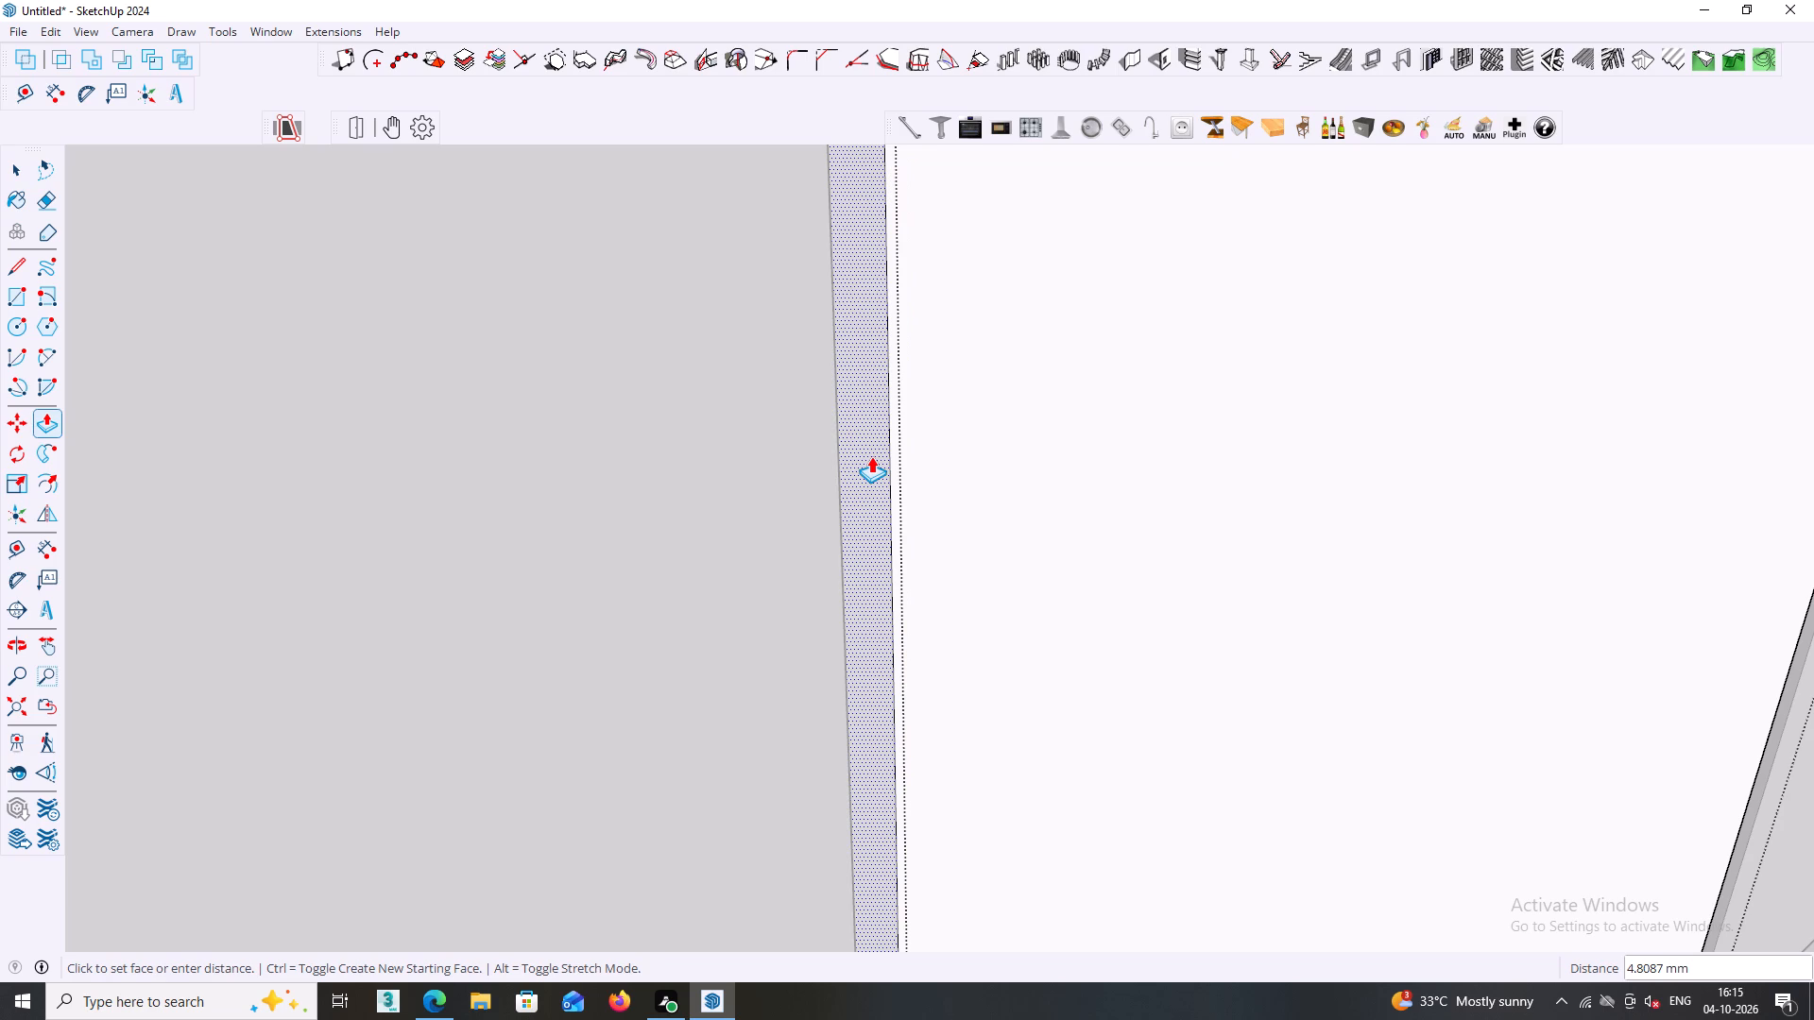
key(3)
key(Return)
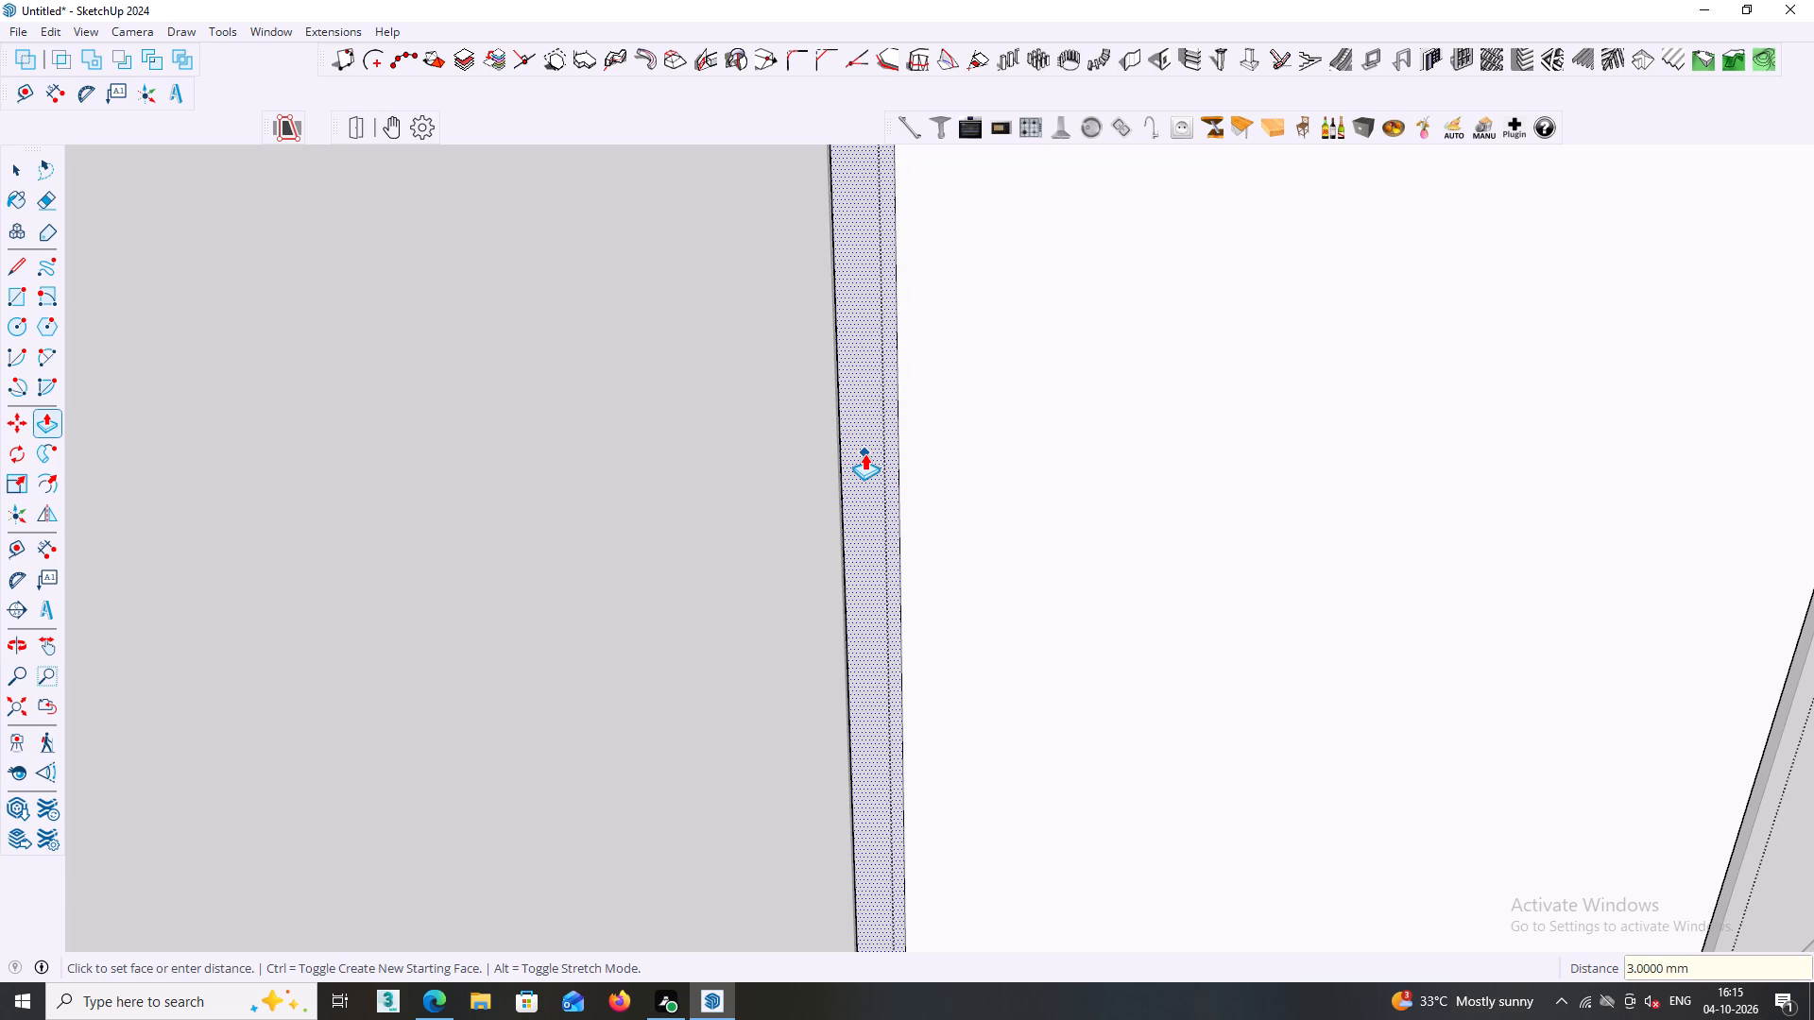
key(ctrl+z)
click(888, 472)
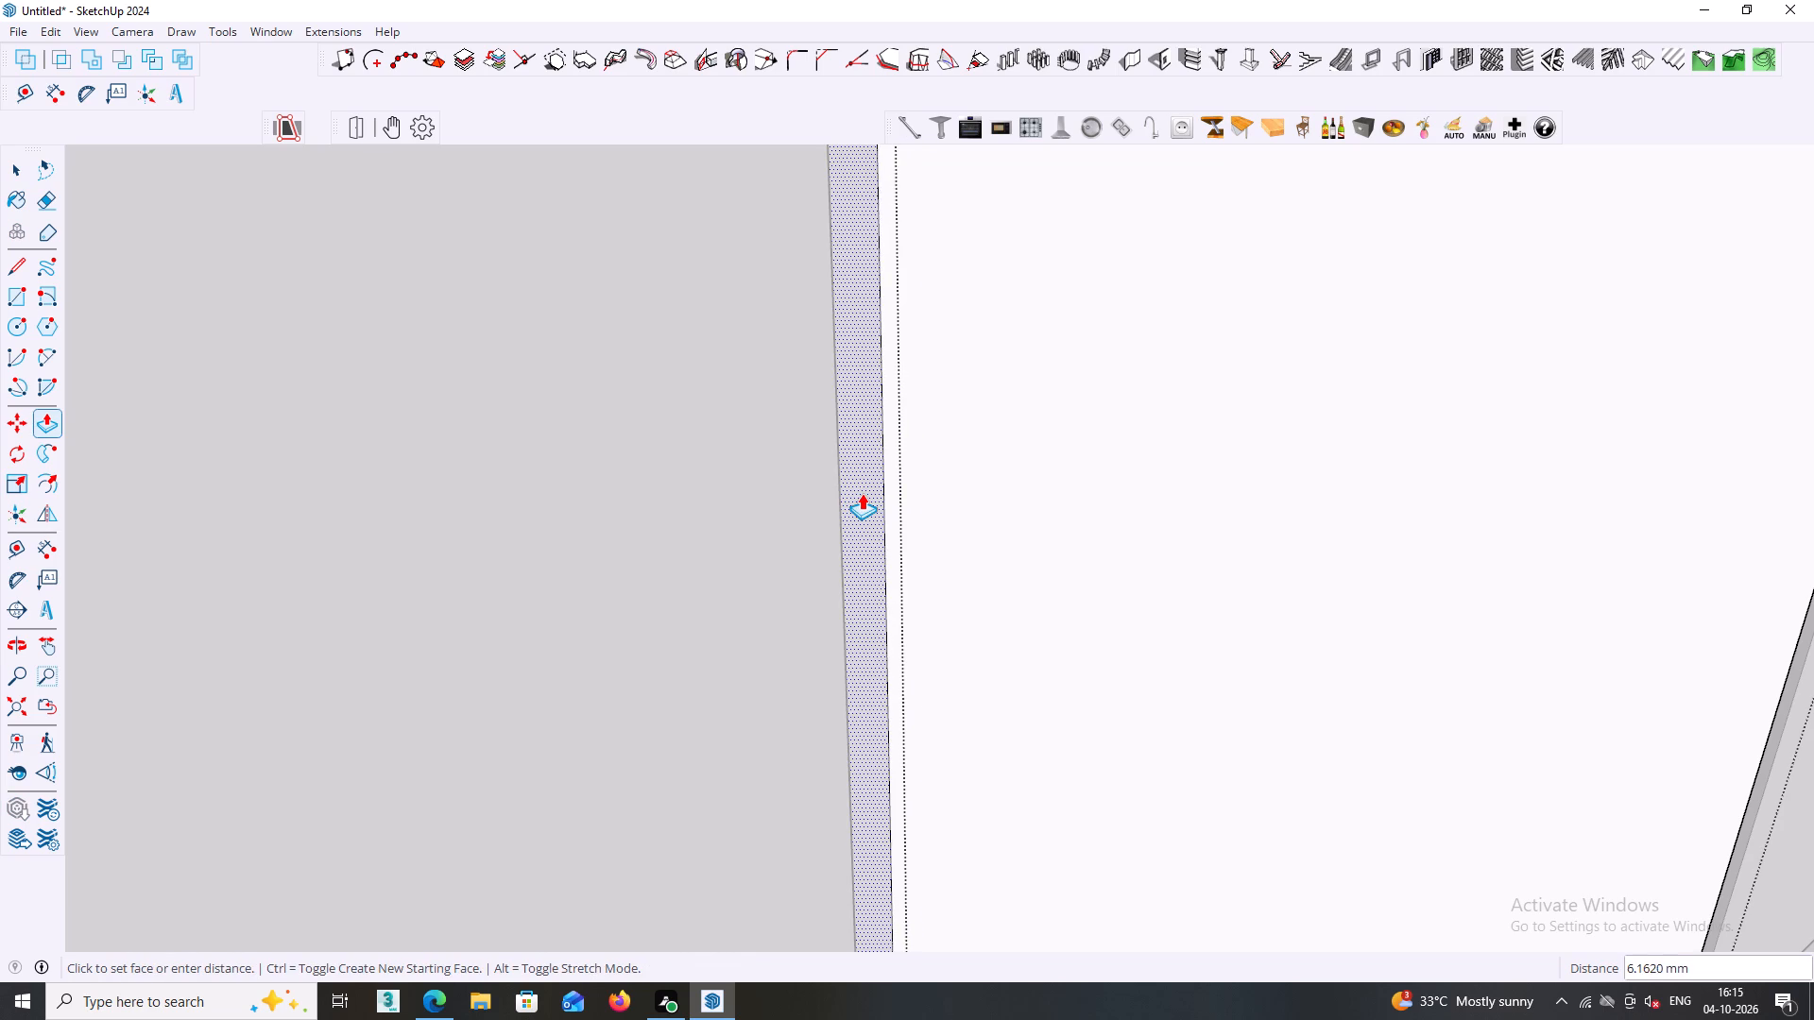
key(3)
key(Return)
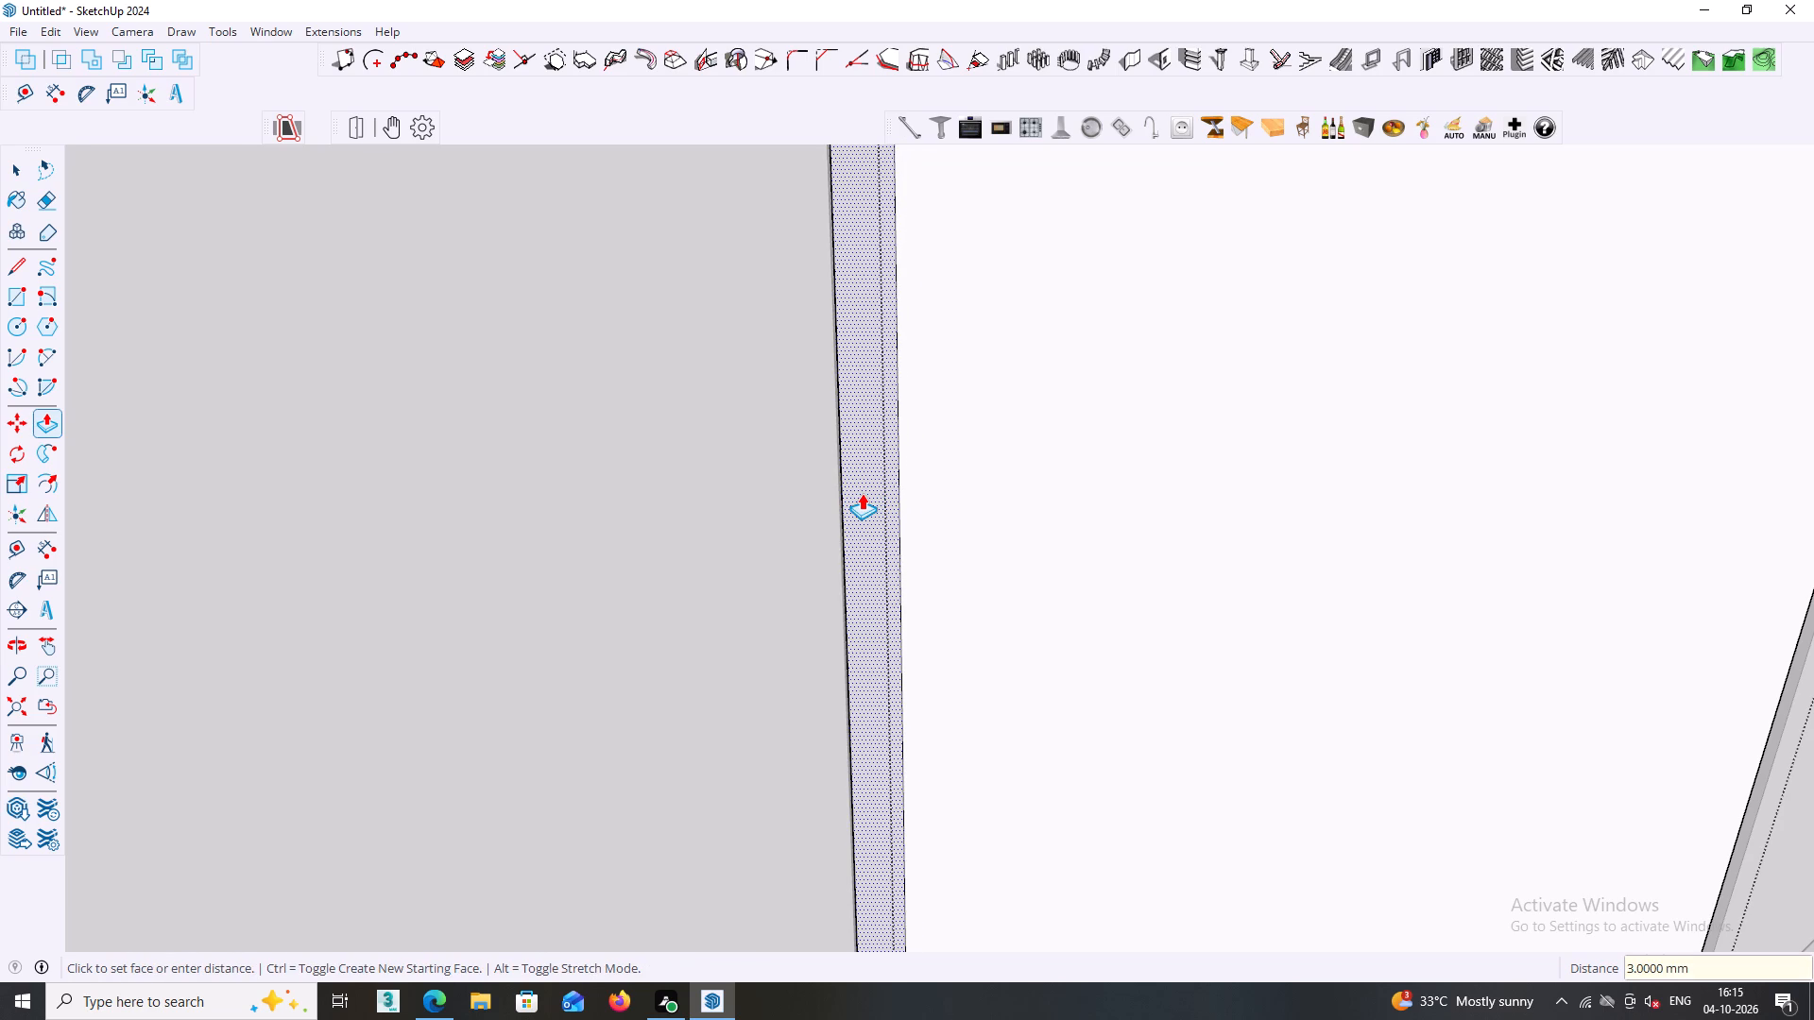
Extend the first compartment's door by the same 3 mm on its side facing the second door, and leave its group.
scroll(862, 493, down, 12)
middle_drag(900, 520, 898, 537)
middle_drag(933, 564, 929, 573)
middle_click(929, 573)
middle_drag(937, 533, 898, 707)
scroll(929, 548, down, 1)
scroll(891, 673, up, 3)
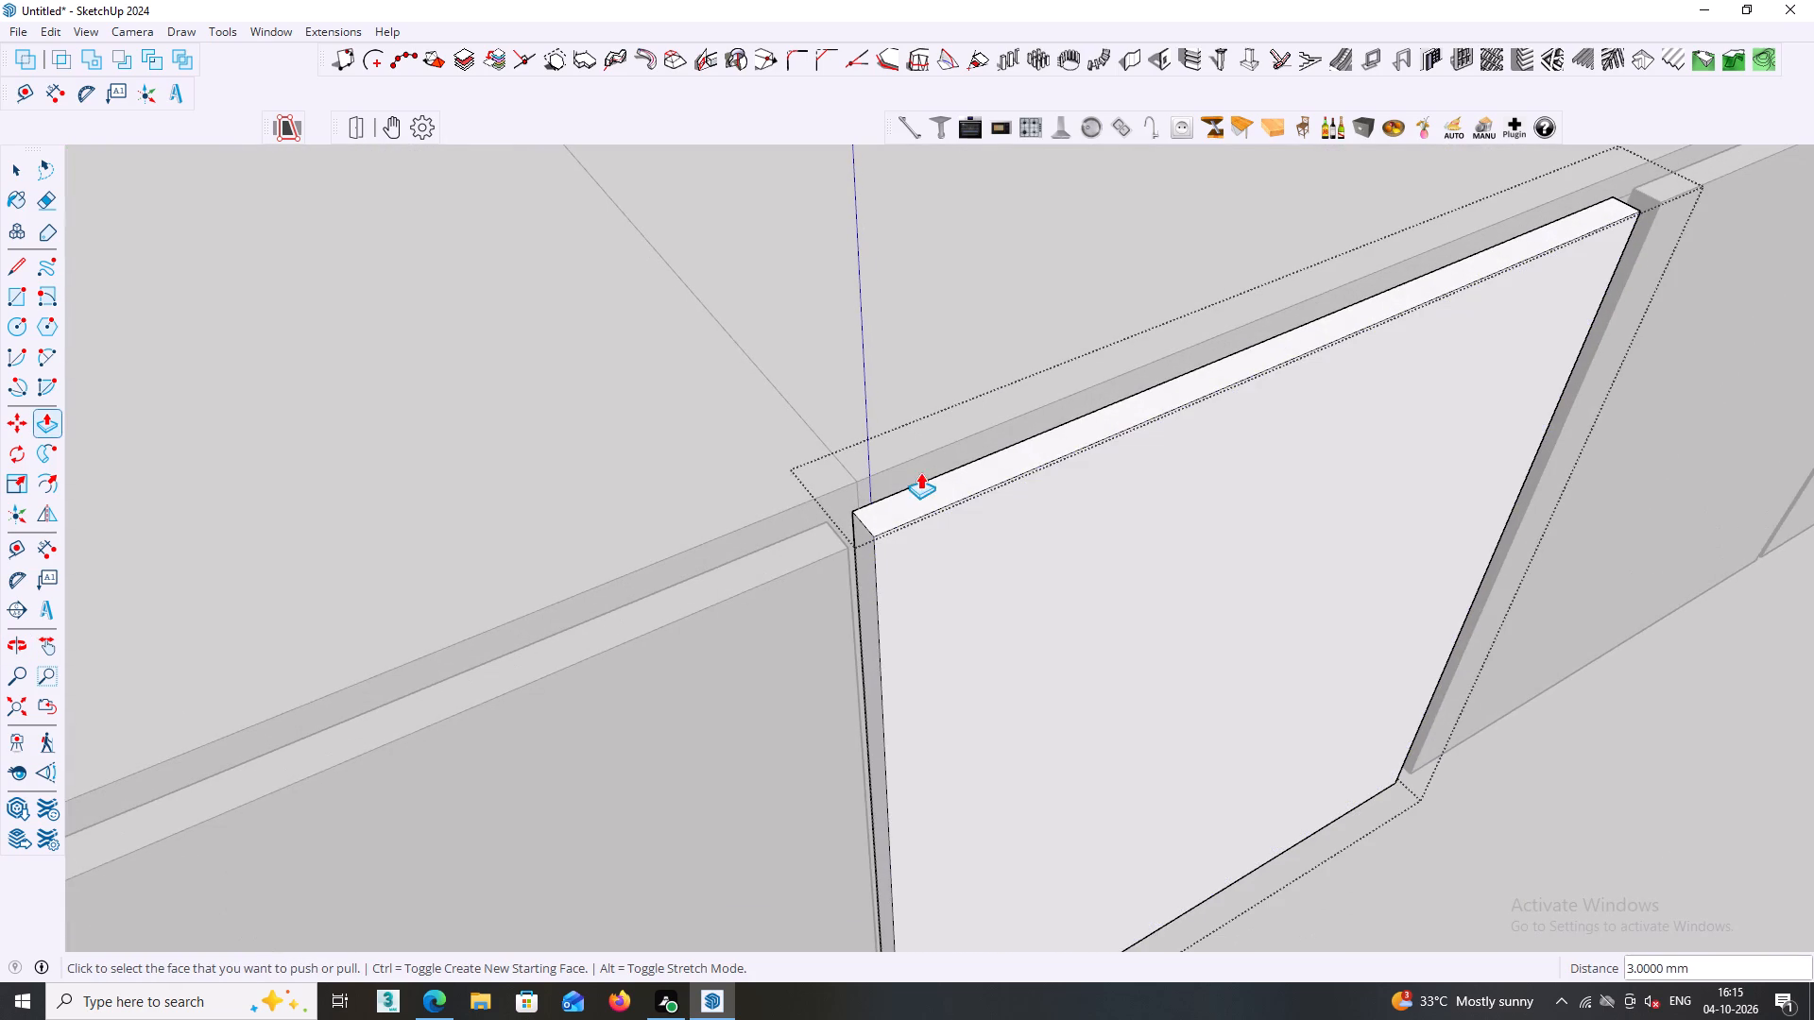
middle_drag(928, 489, 847, 414)
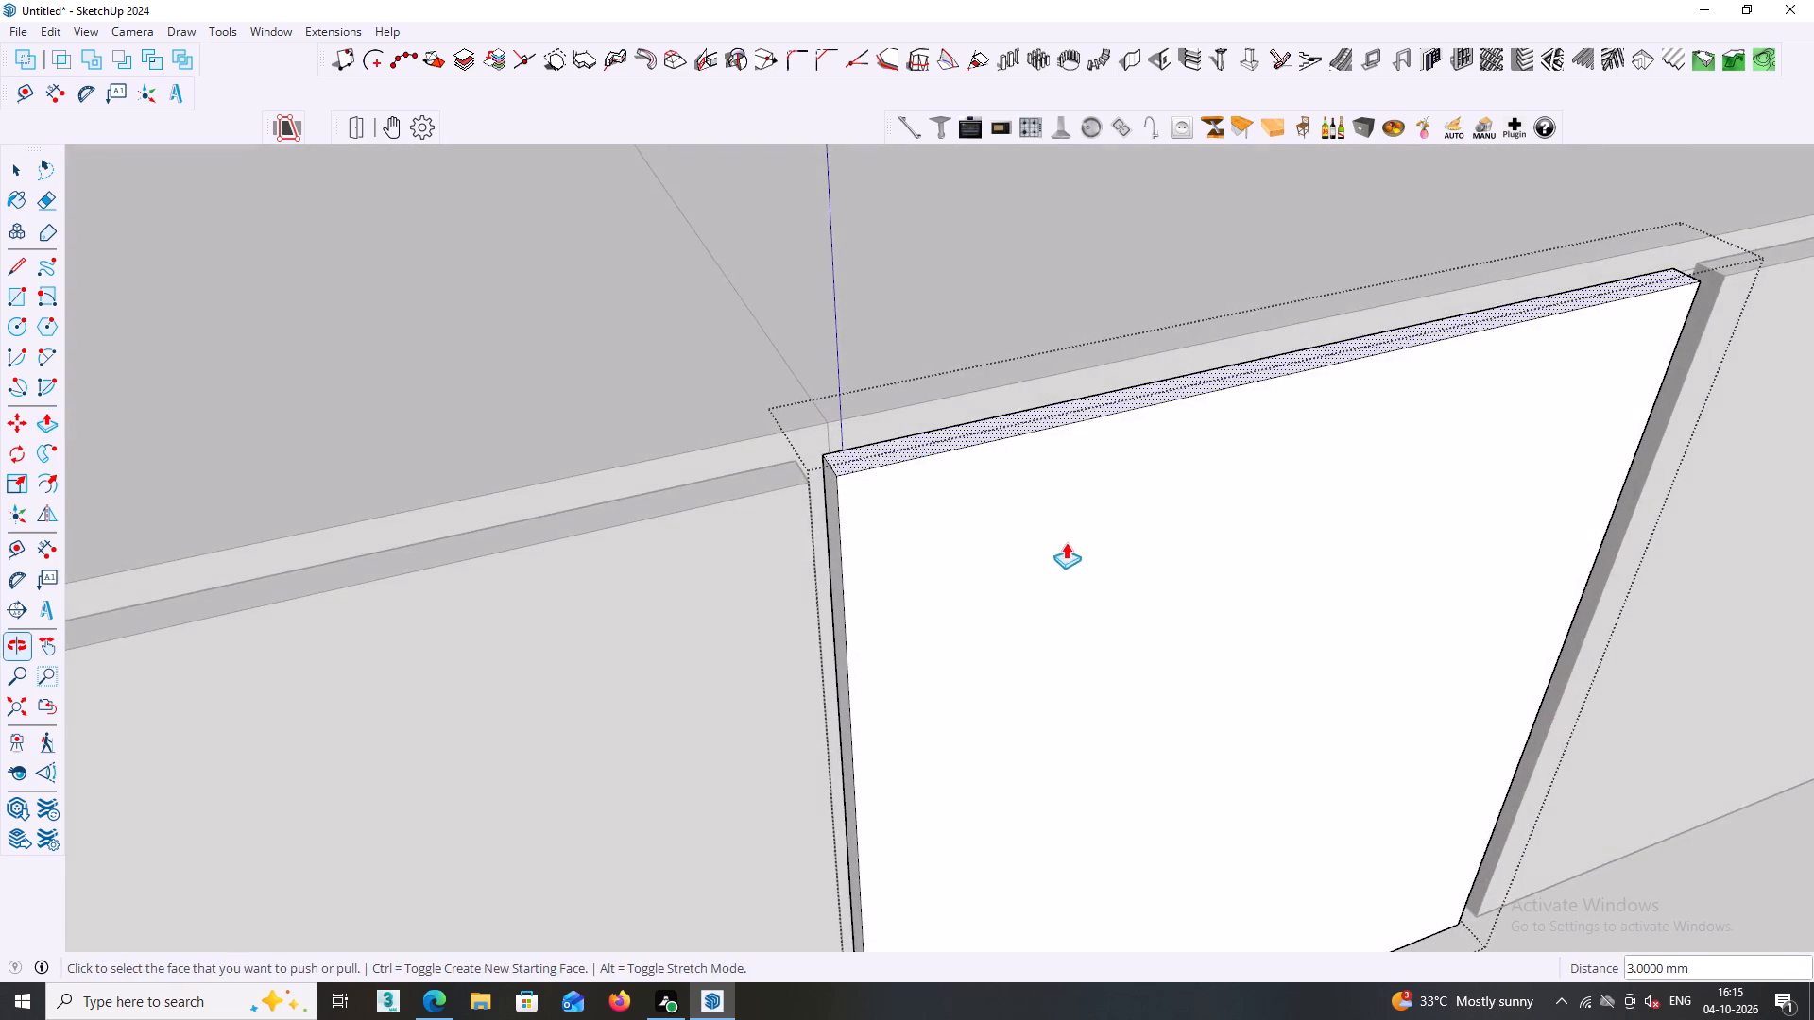
middle_drag(1067, 541, 1071, 567)
scroll(1067, 541, down, 10)
middle_drag(1083, 549, 1082, 563)
middle_drag(1100, 572, 1099, 582)
middle_click(1111, 597)
middle_drag(1151, 628, 813, 579)
middle_drag(1366, 647, 1292, 591)
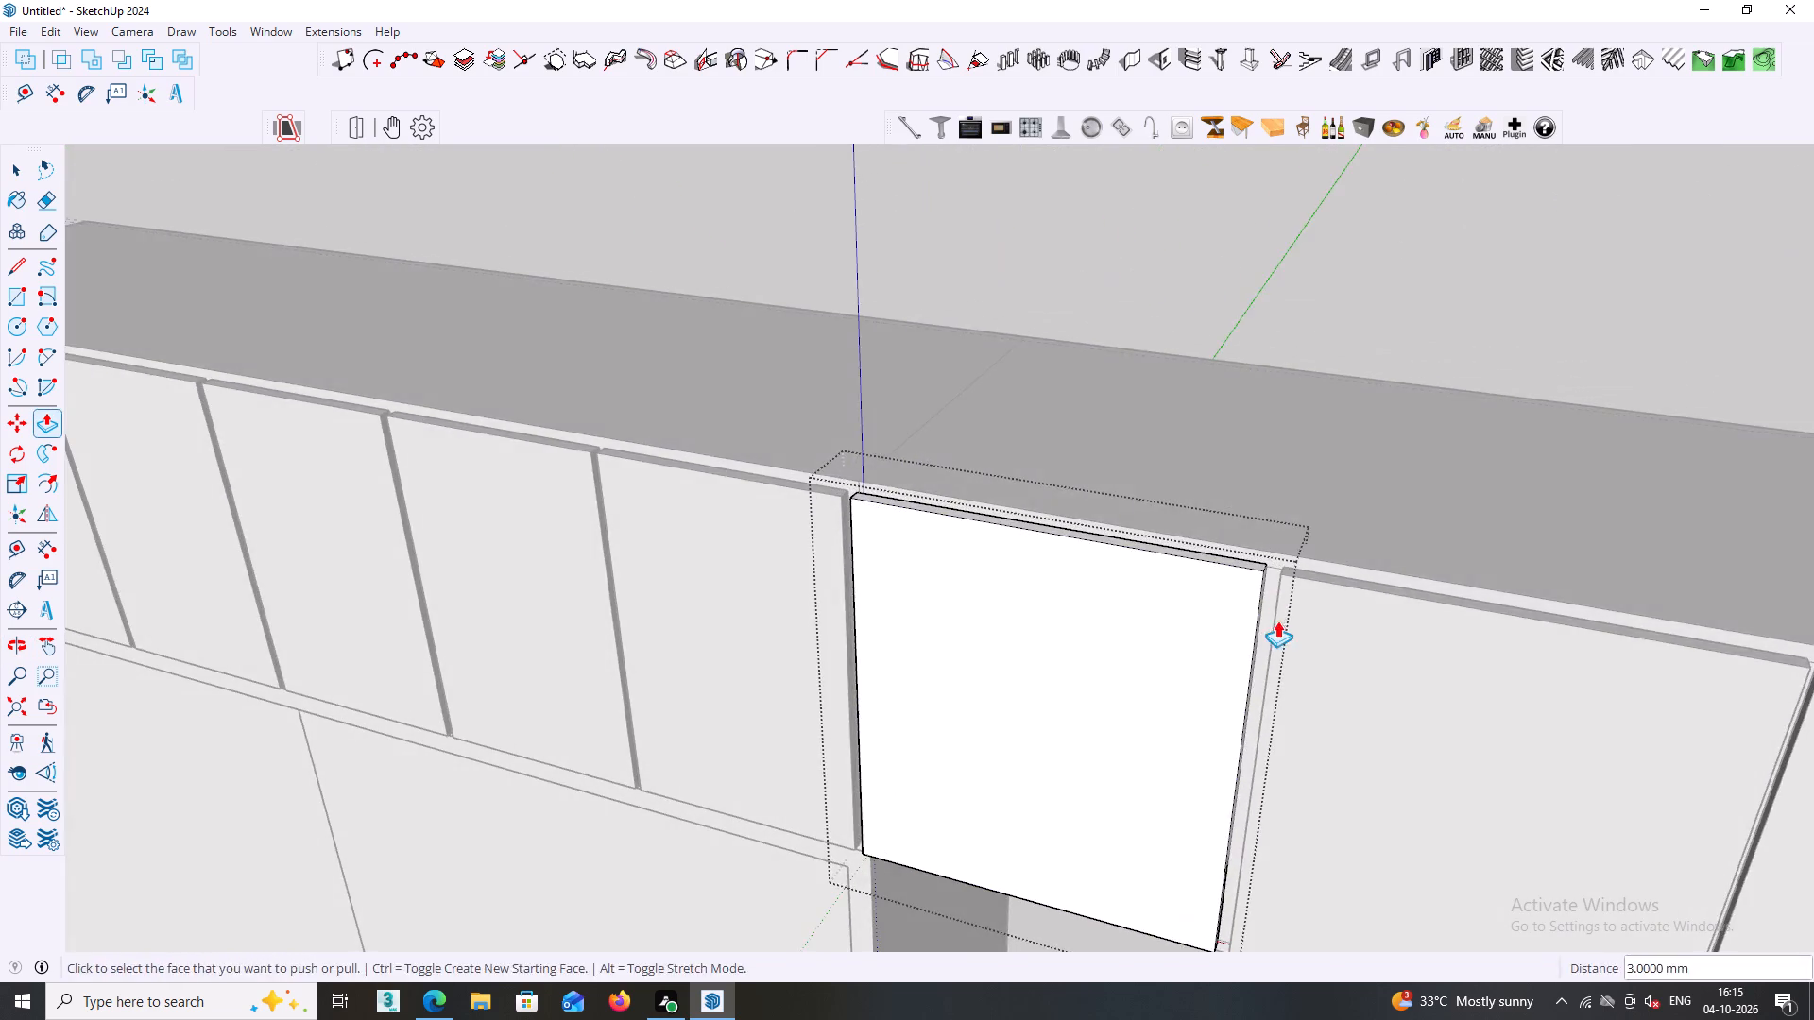
middle_drag(1275, 620, 1276, 540)
scroll(1240, 615, up, 2)
middle_drag(1268, 644, 1095, 560)
scroll(1158, 558, up, 7)
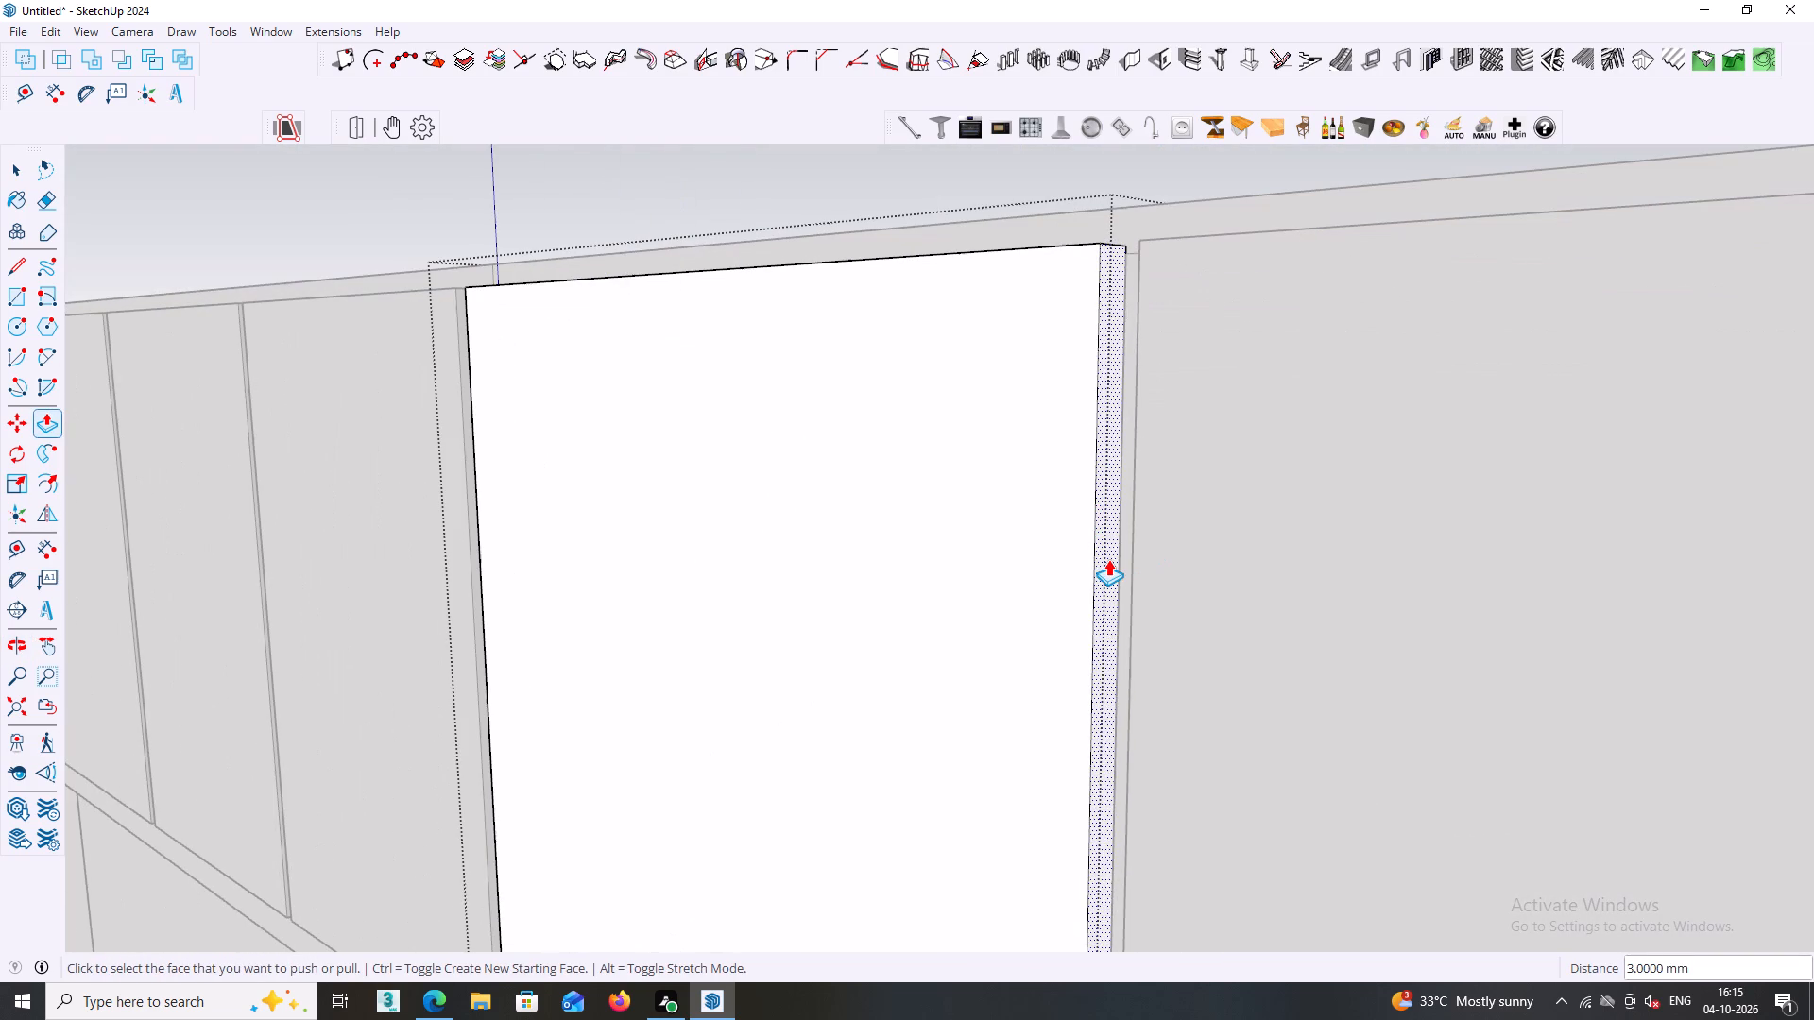
double_click(1108, 559)
scroll(1109, 561, down, 2)
middle_drag(1121, 585, 1348, 610)
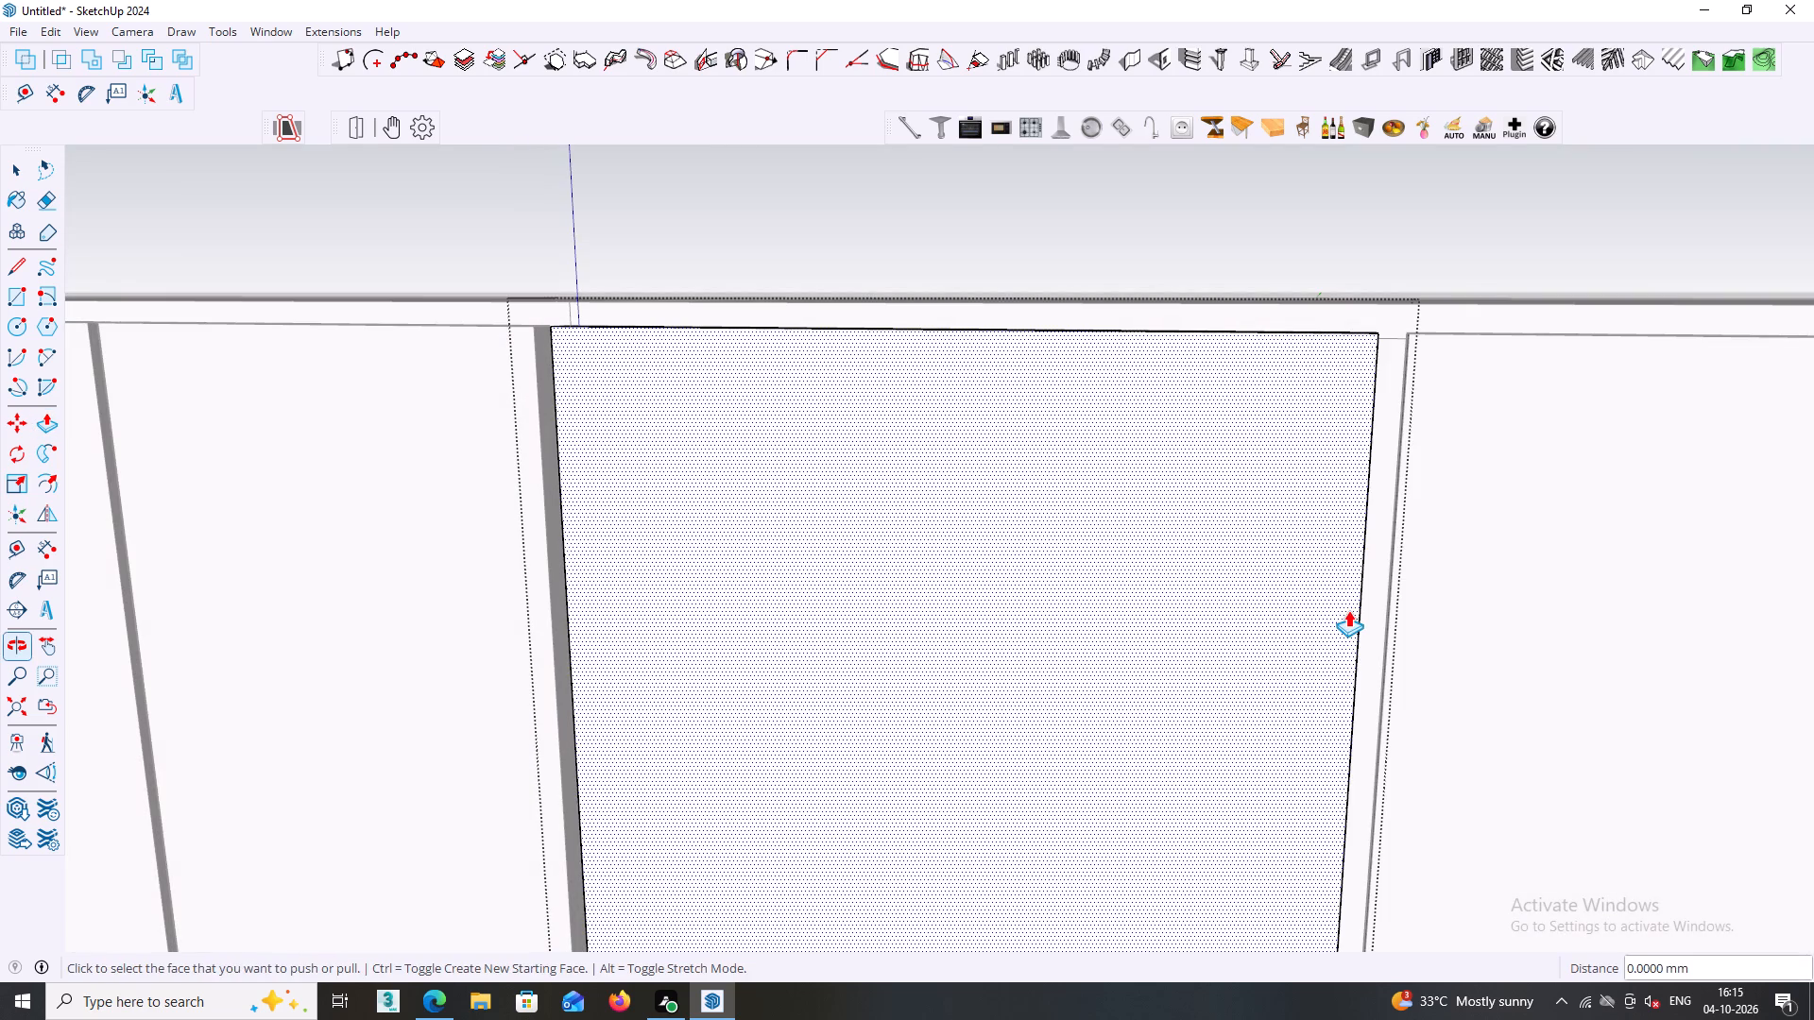
key(space)
scroll(1364, 661, down, 10)
middle_drag(1364, 661, 1364, 674)
middle_click(1378, 679)
middle_drag(1386, 704, 1380, 712)
middle_drag(1392, 726, 1371, 728)
middle_drag(1379, 729, 1095, 624)
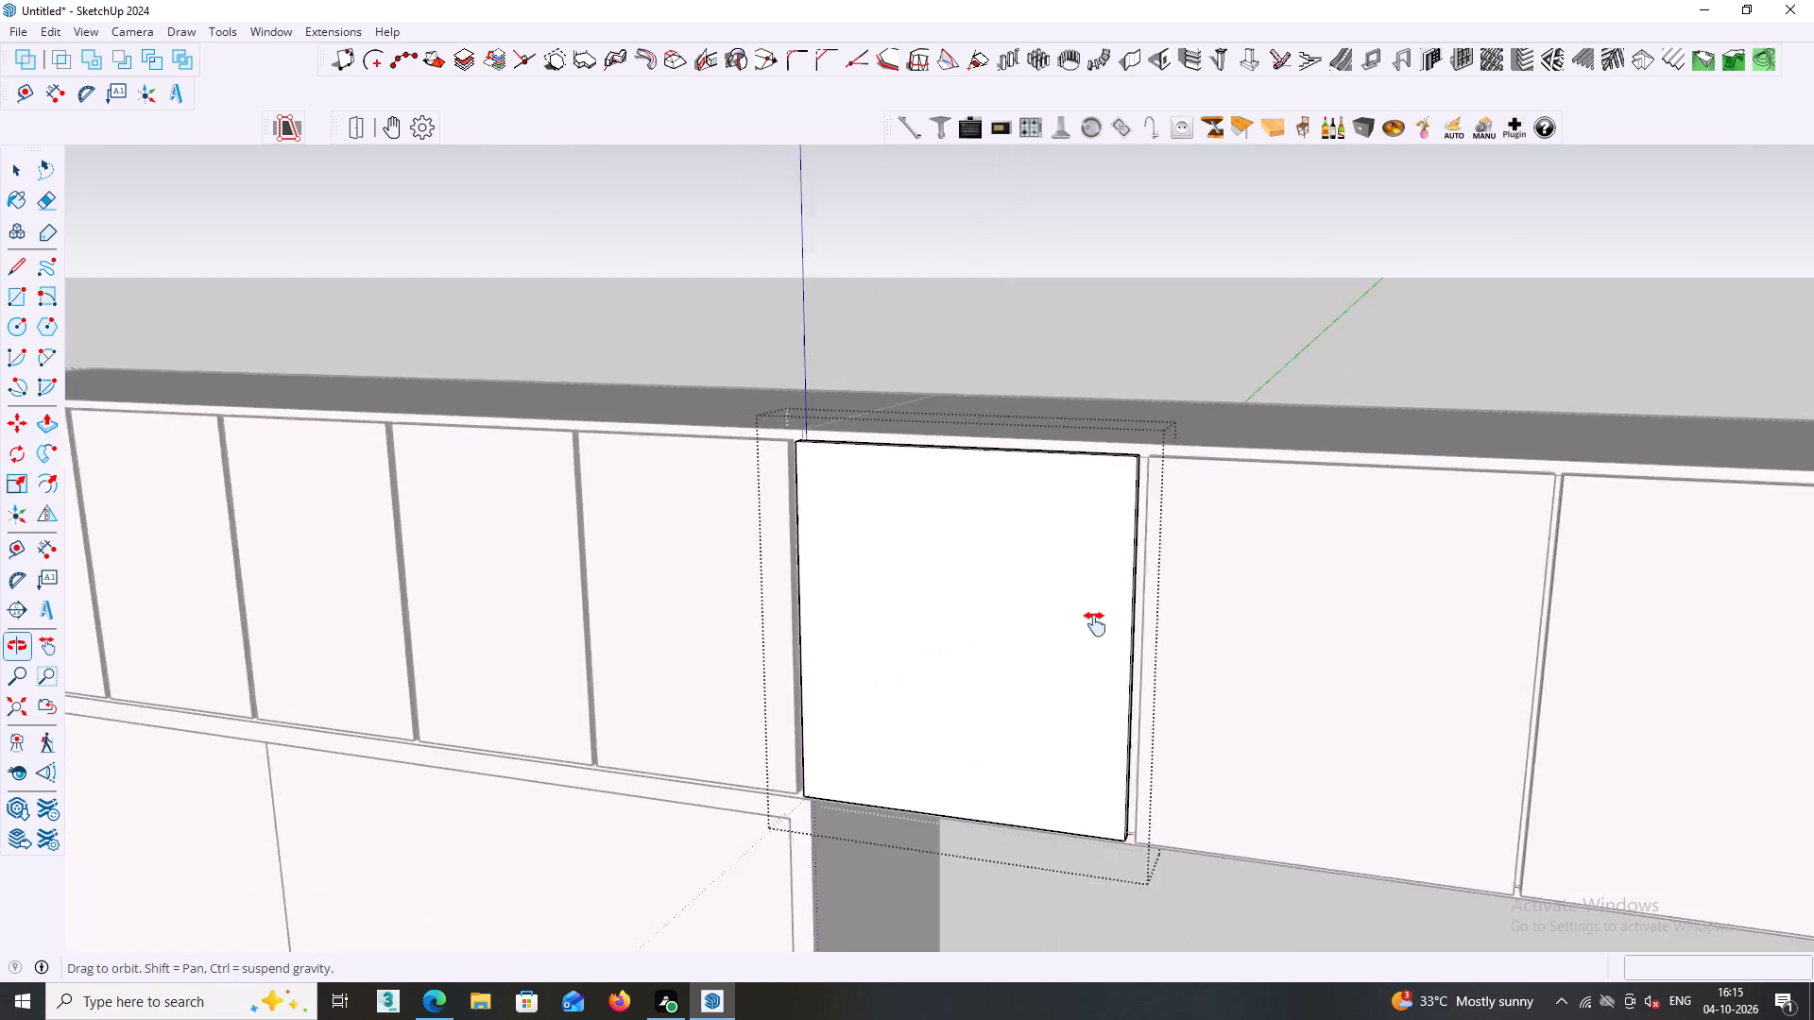
middle_drag(1095, 624, 1005, 596)
scroll(1037, 596, down, 3)
middle_click(1037, 596)
middle_drag(1050, 609, 1253, 655)
click(1182, 627)
Extend the second compartment's door by the same 3 mm on its side facing the first compartment's door.
middle_drag(1139, 615, 1259, 618)
scroll(1099, 590, up, 2)
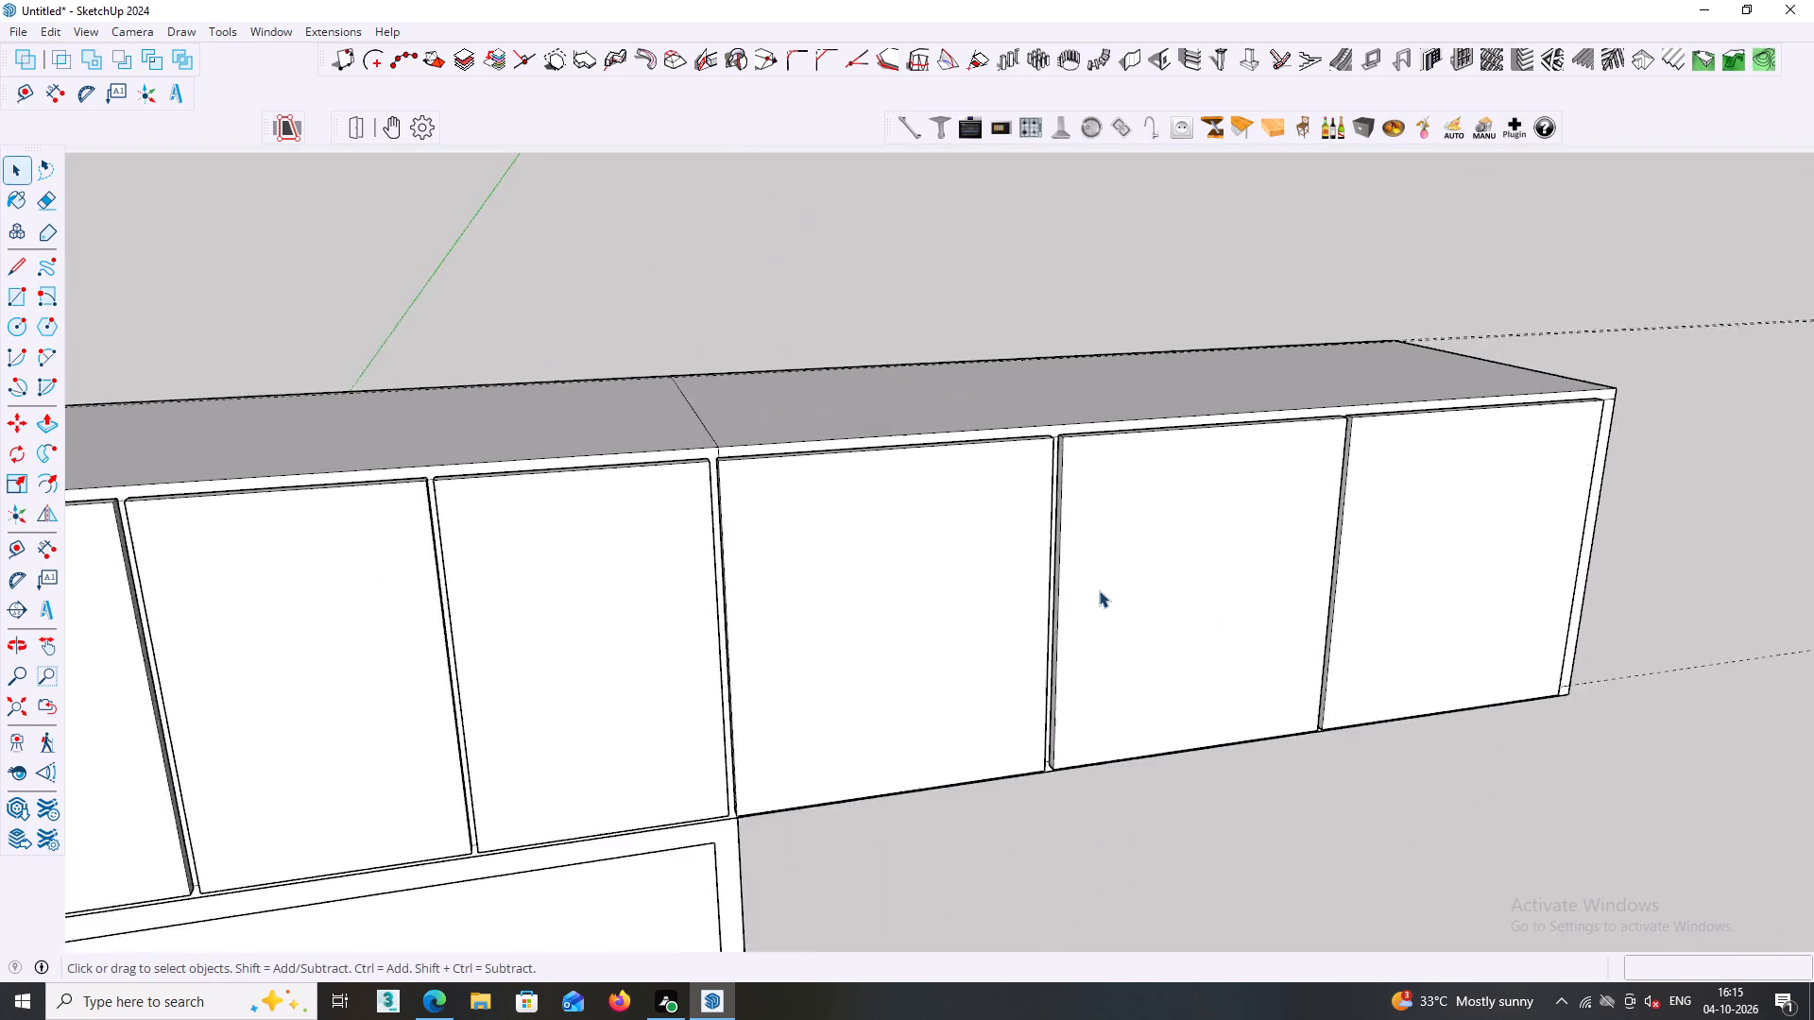
scroll(1099, 590, up, 14)
middle_drag(1012, 640, 1099, 639)
scroll(1047, 630, up, 8)
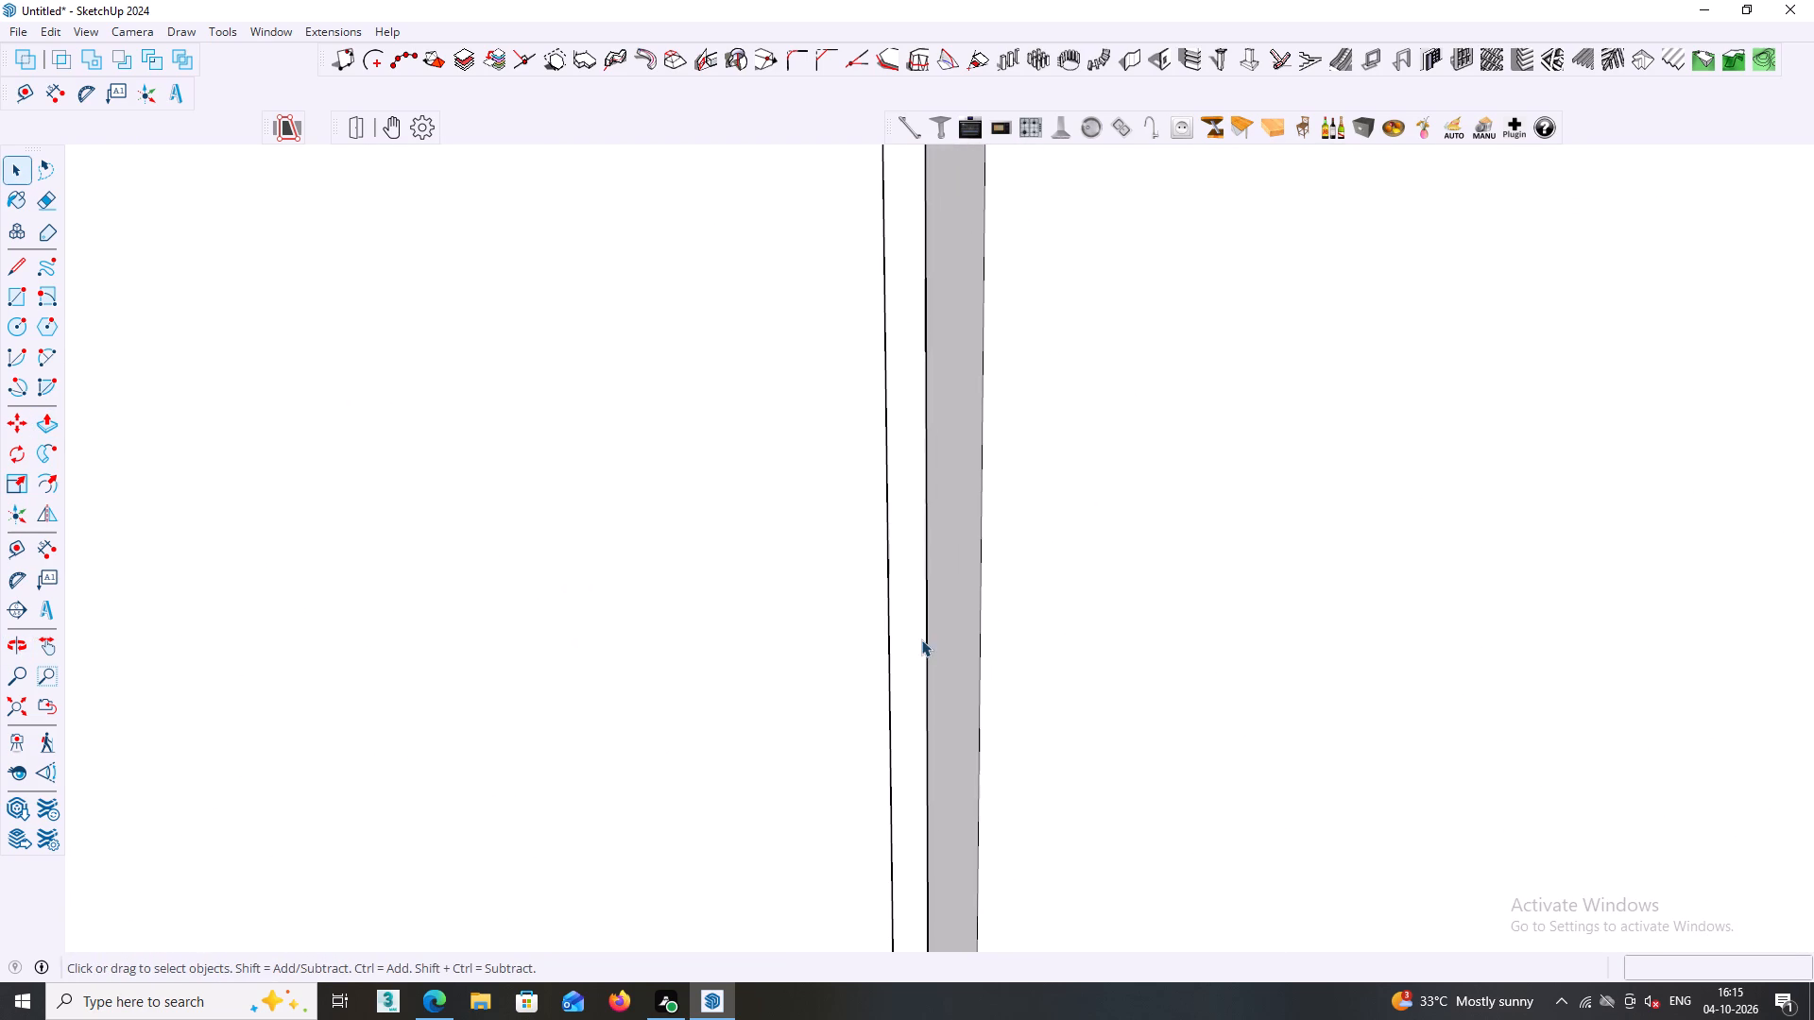
triple_click(955, 635)
double_click(959, 635)
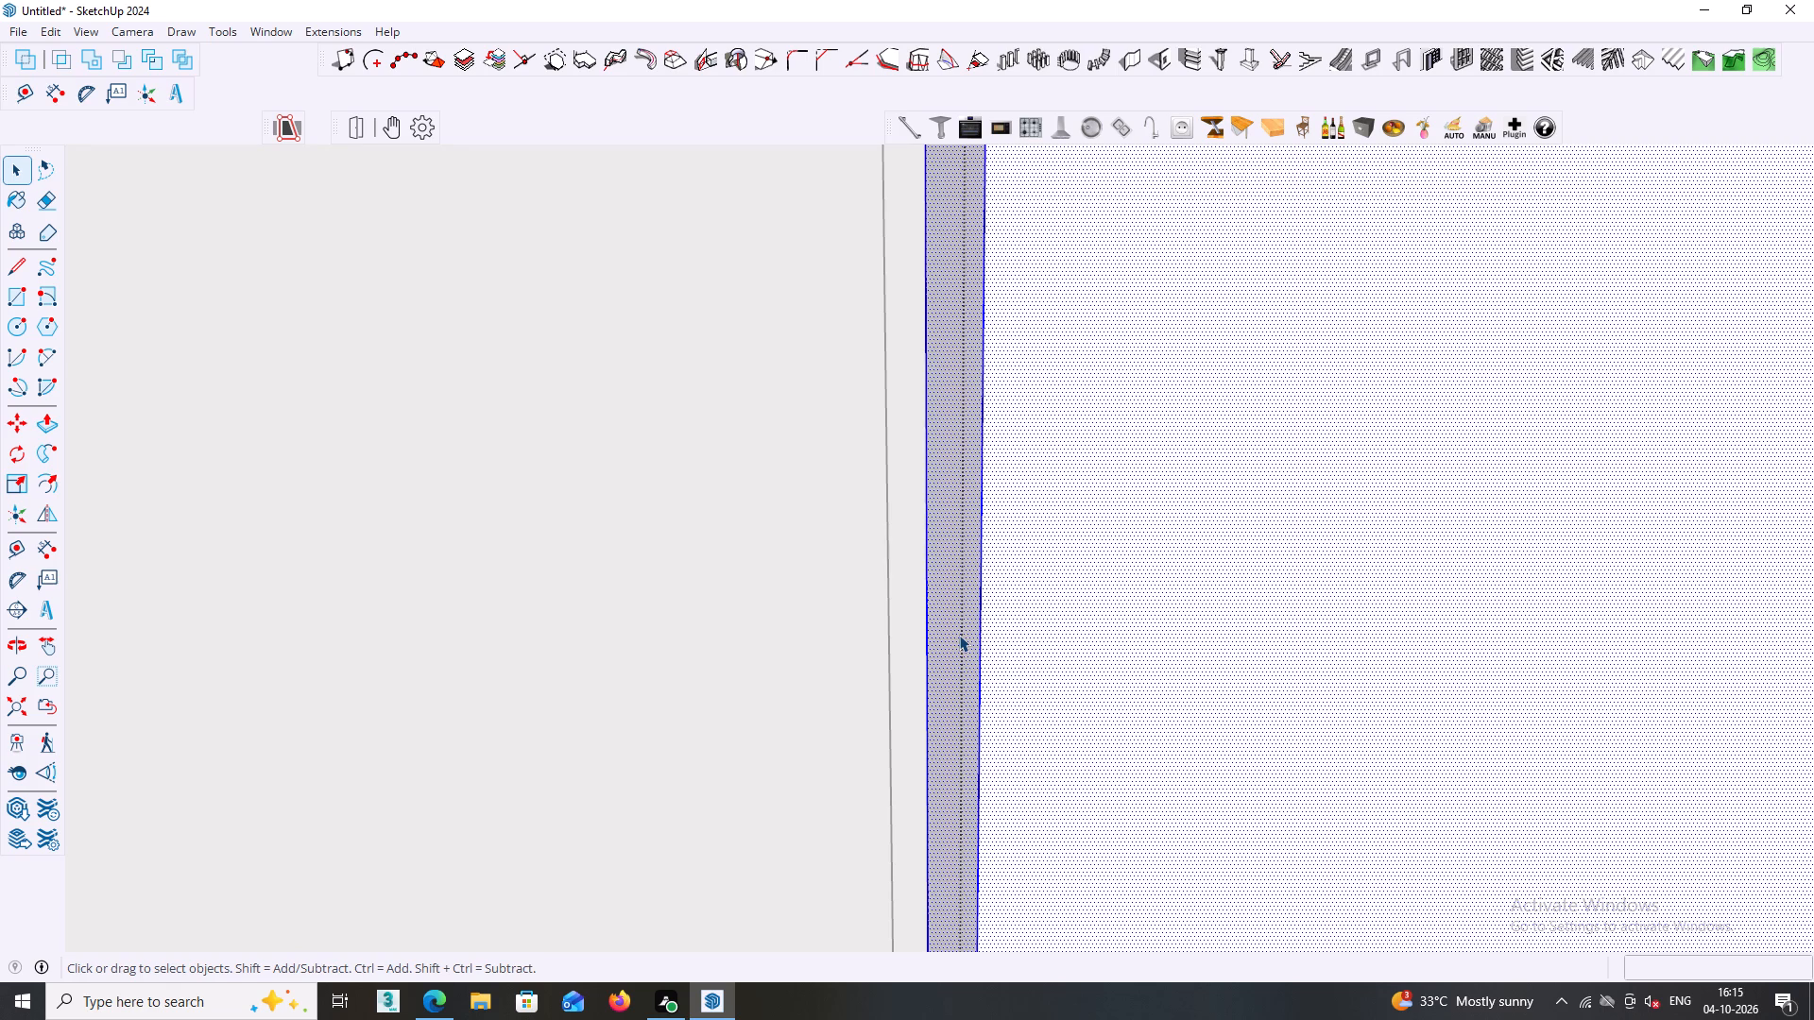
click(984, 651)
double_click(974, 648)
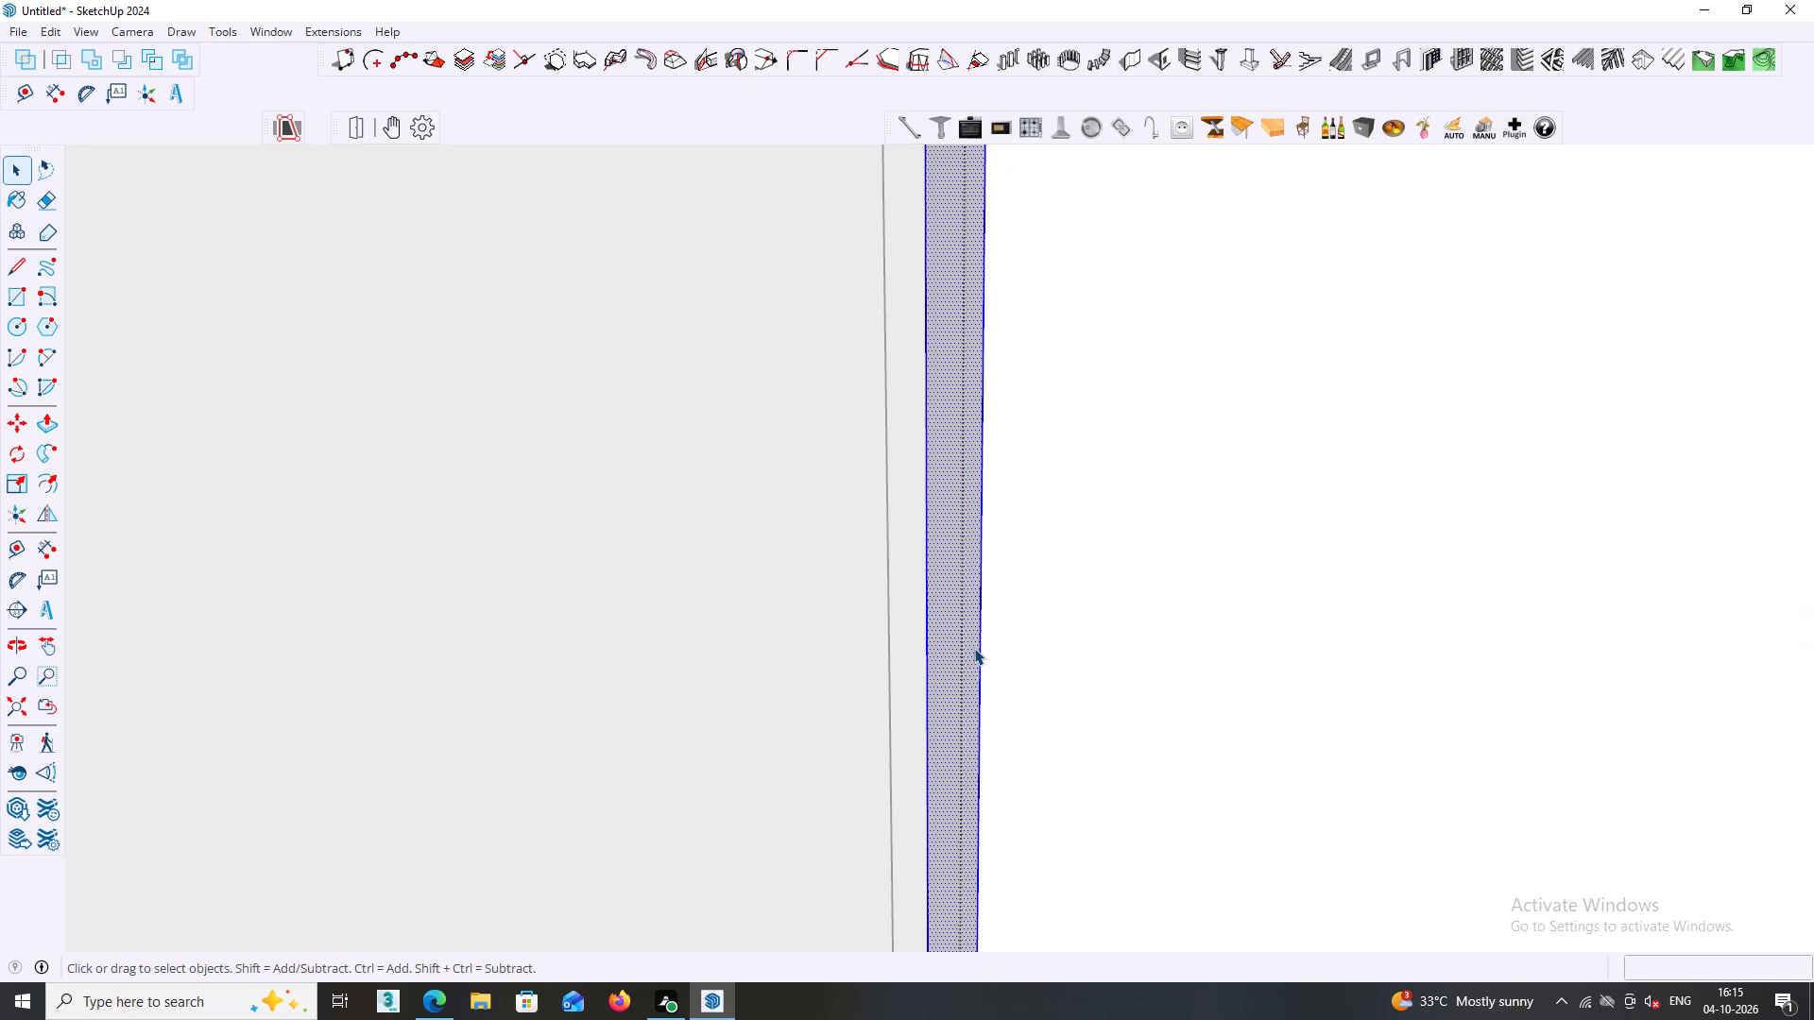
key(p)
double_click(974, 648)
middle_click(974, 643)
Extend the second compartment's door by the same 3 mm on its side facing the third compartment's door.
scroll(974, 643, down, 10)
middle_drag(1093, 677, 1093, 688)
middle_drag(1116, 694, 1113, 704)
scroll(1114, 694, down, 6)
middle_click(1138, 721)
middle_click(1154, 724)
middle_drag(1206, 743, 766, 646)
middle_drag(956, 618, 455, 629)
middle_drag(1124, 647, 996, 626)
scroll(975, 605, up, 2)
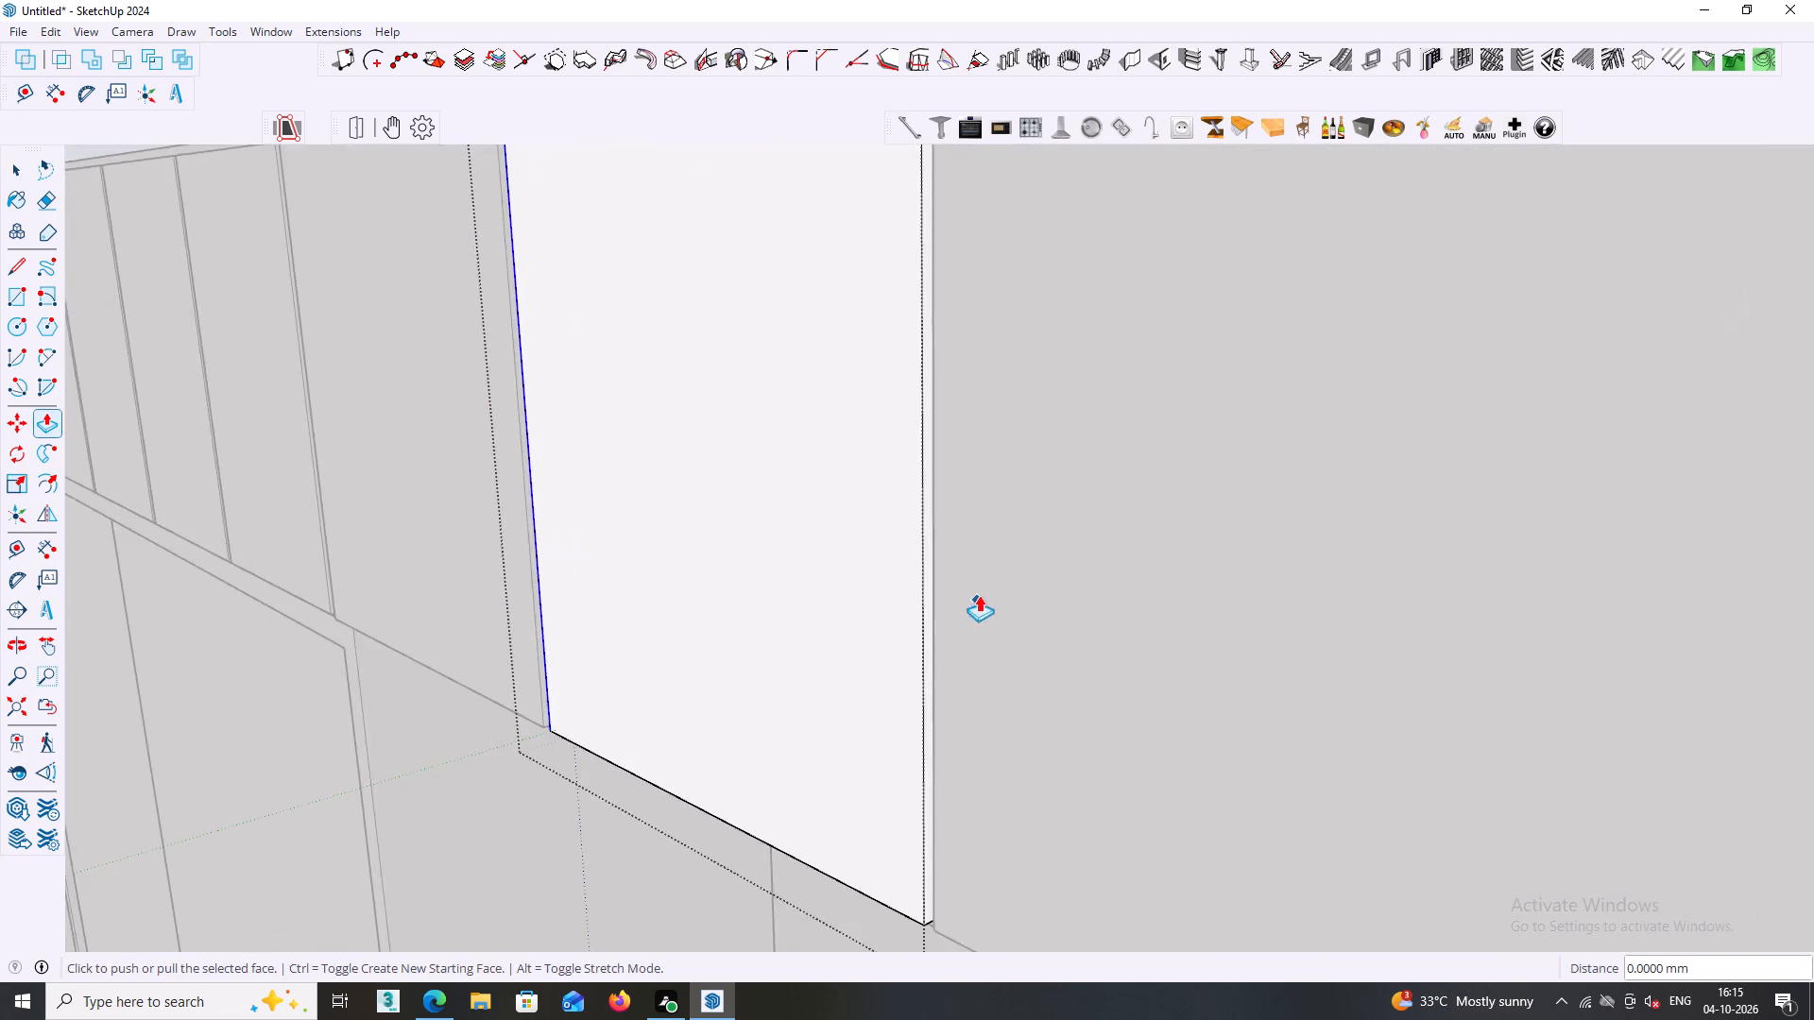
scroll(979, 595, up, 3)
middle_drag(935, 604, 1015, 603)
scroll(1016, 603, up, 4)
key(space)
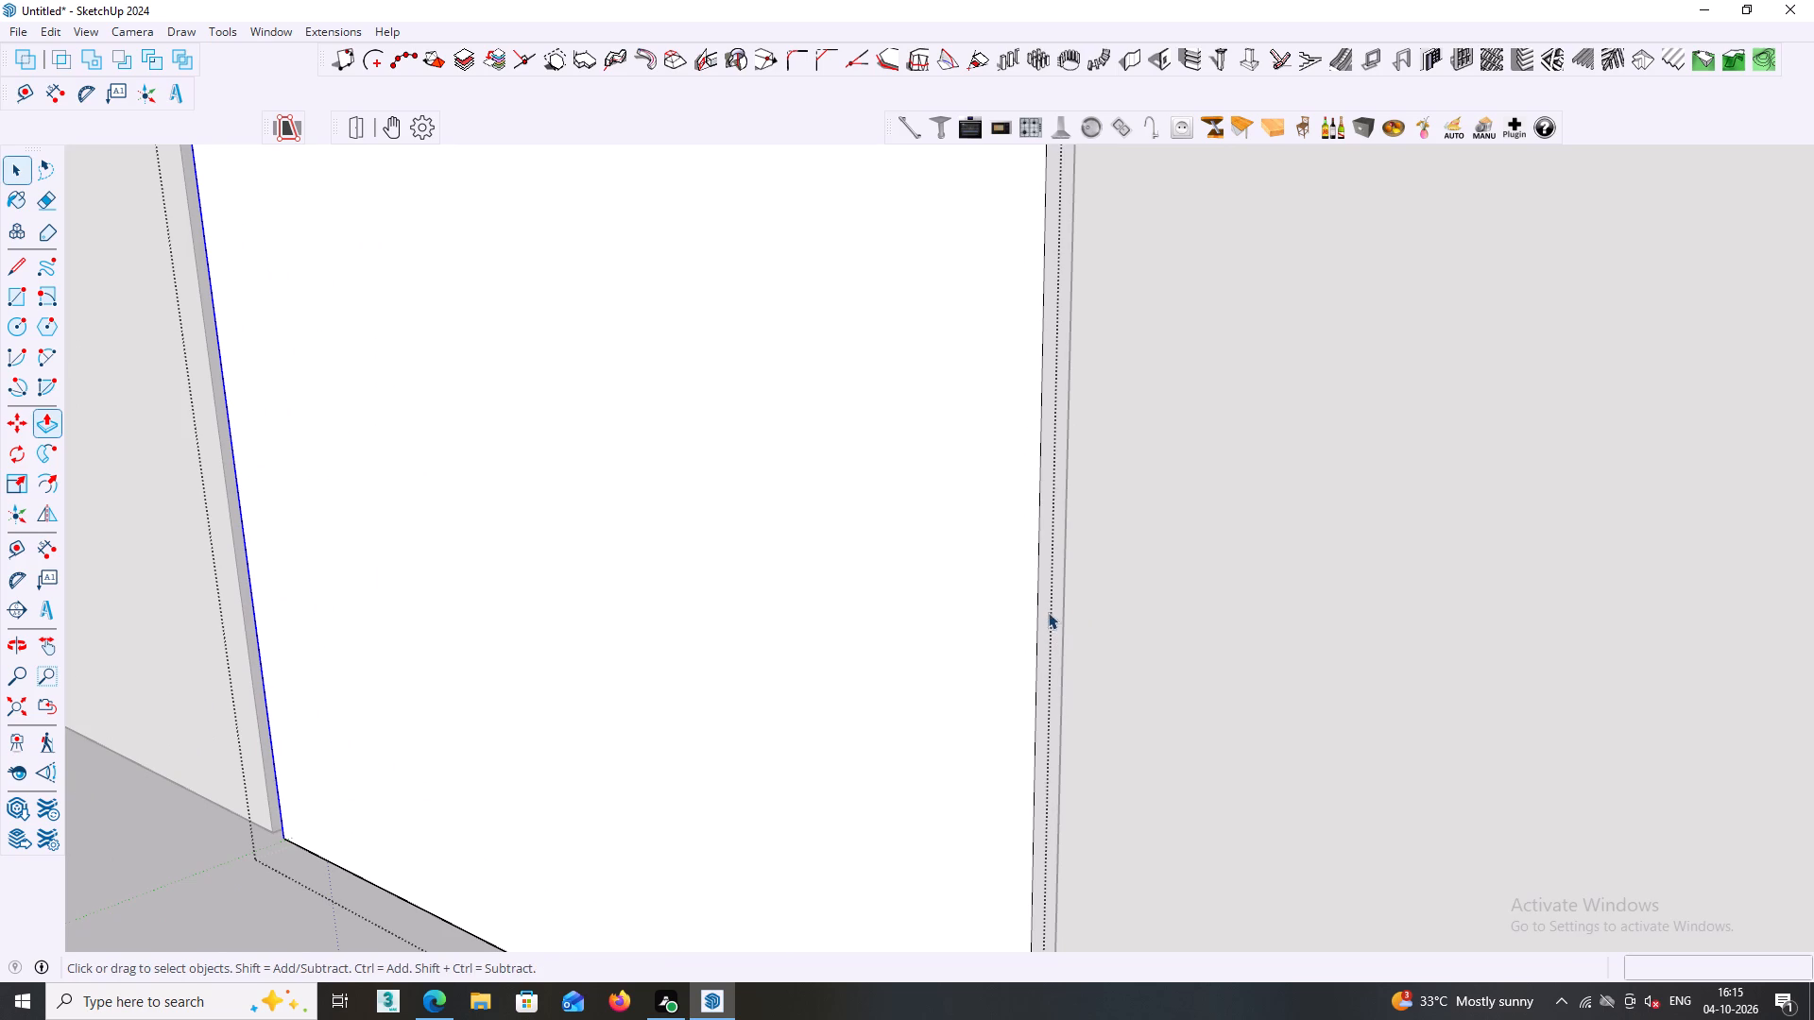
click(1044, 617)
key(p)
double_click(1044, 617)
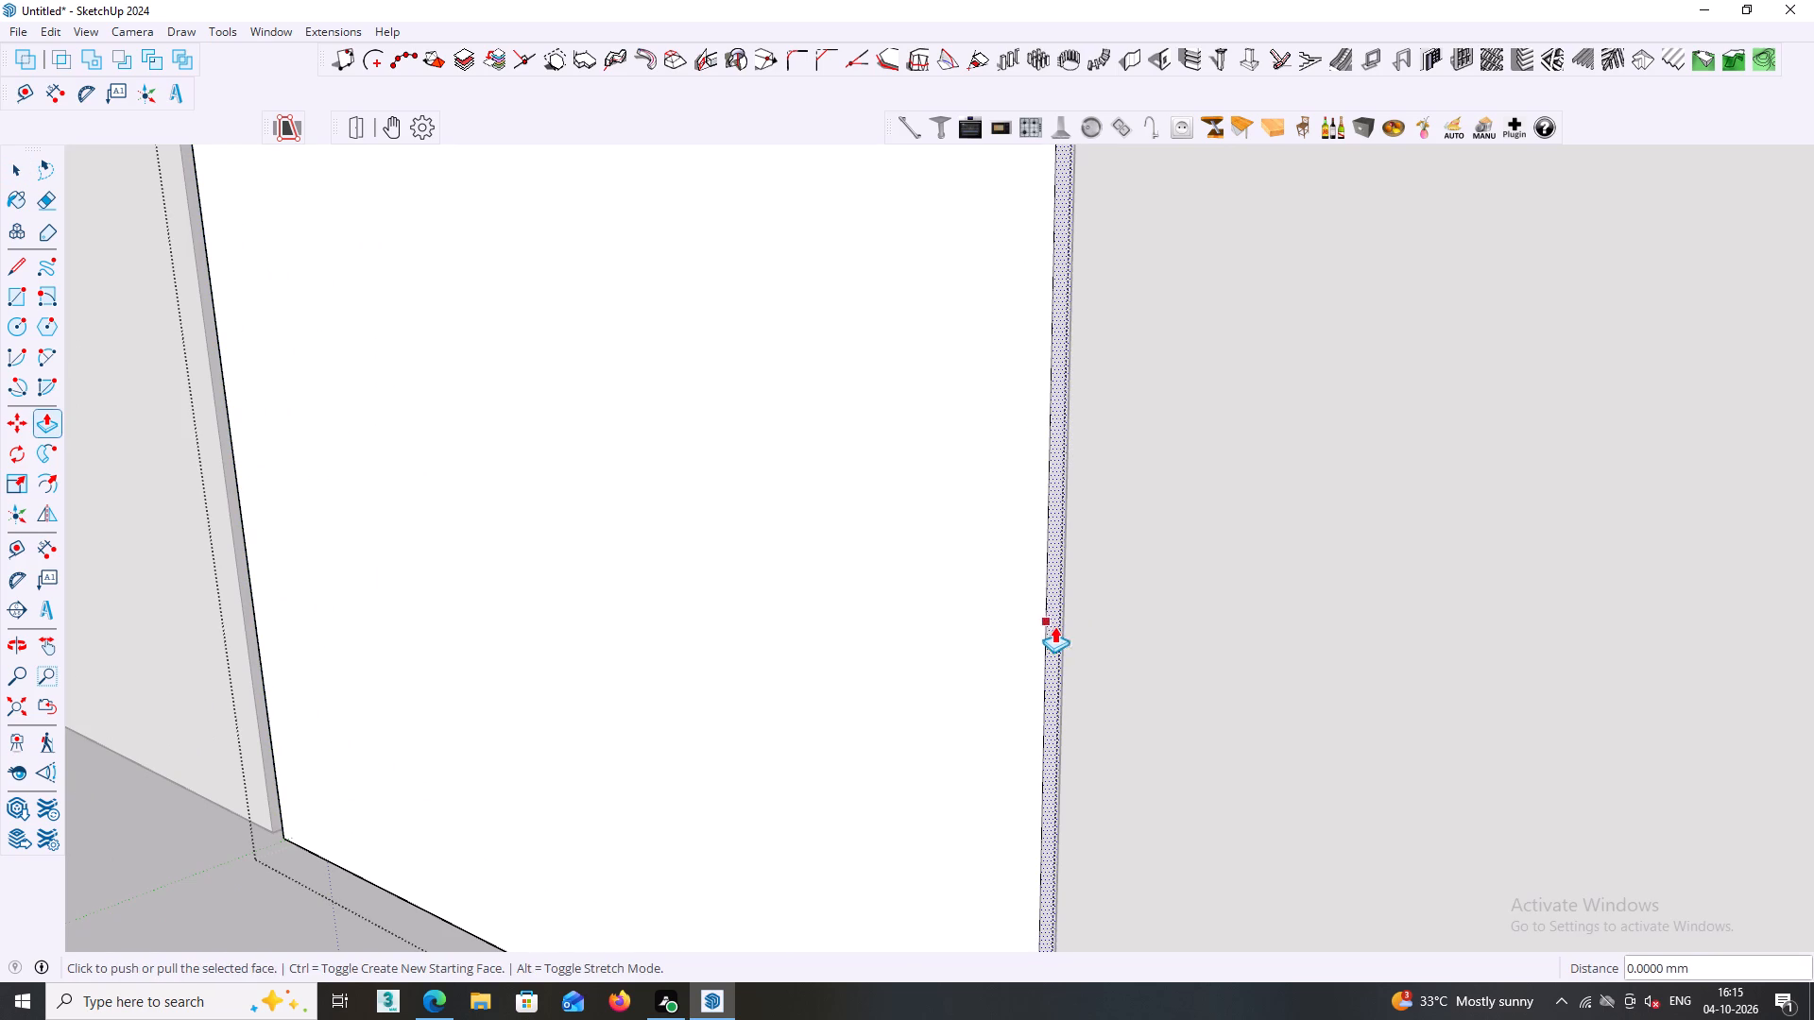
Finish the second compartment's door edit and leave its group.
key(space)
middle_click(1092, 651)
scroll(1092, 651, down, 8)
middle_drag(1097, 645, 1094, 664)
middle_drag(1102, 671, 1095, 694)
middle_drag(1091, 705, 1173, 711)
middle_drag(1169, 700, 1181, 713)
scroll(1169, 700, down, 3)
middle_drag(1222, 722, 1426, 742)
middle_drag(1316, 701, 1327, 703)
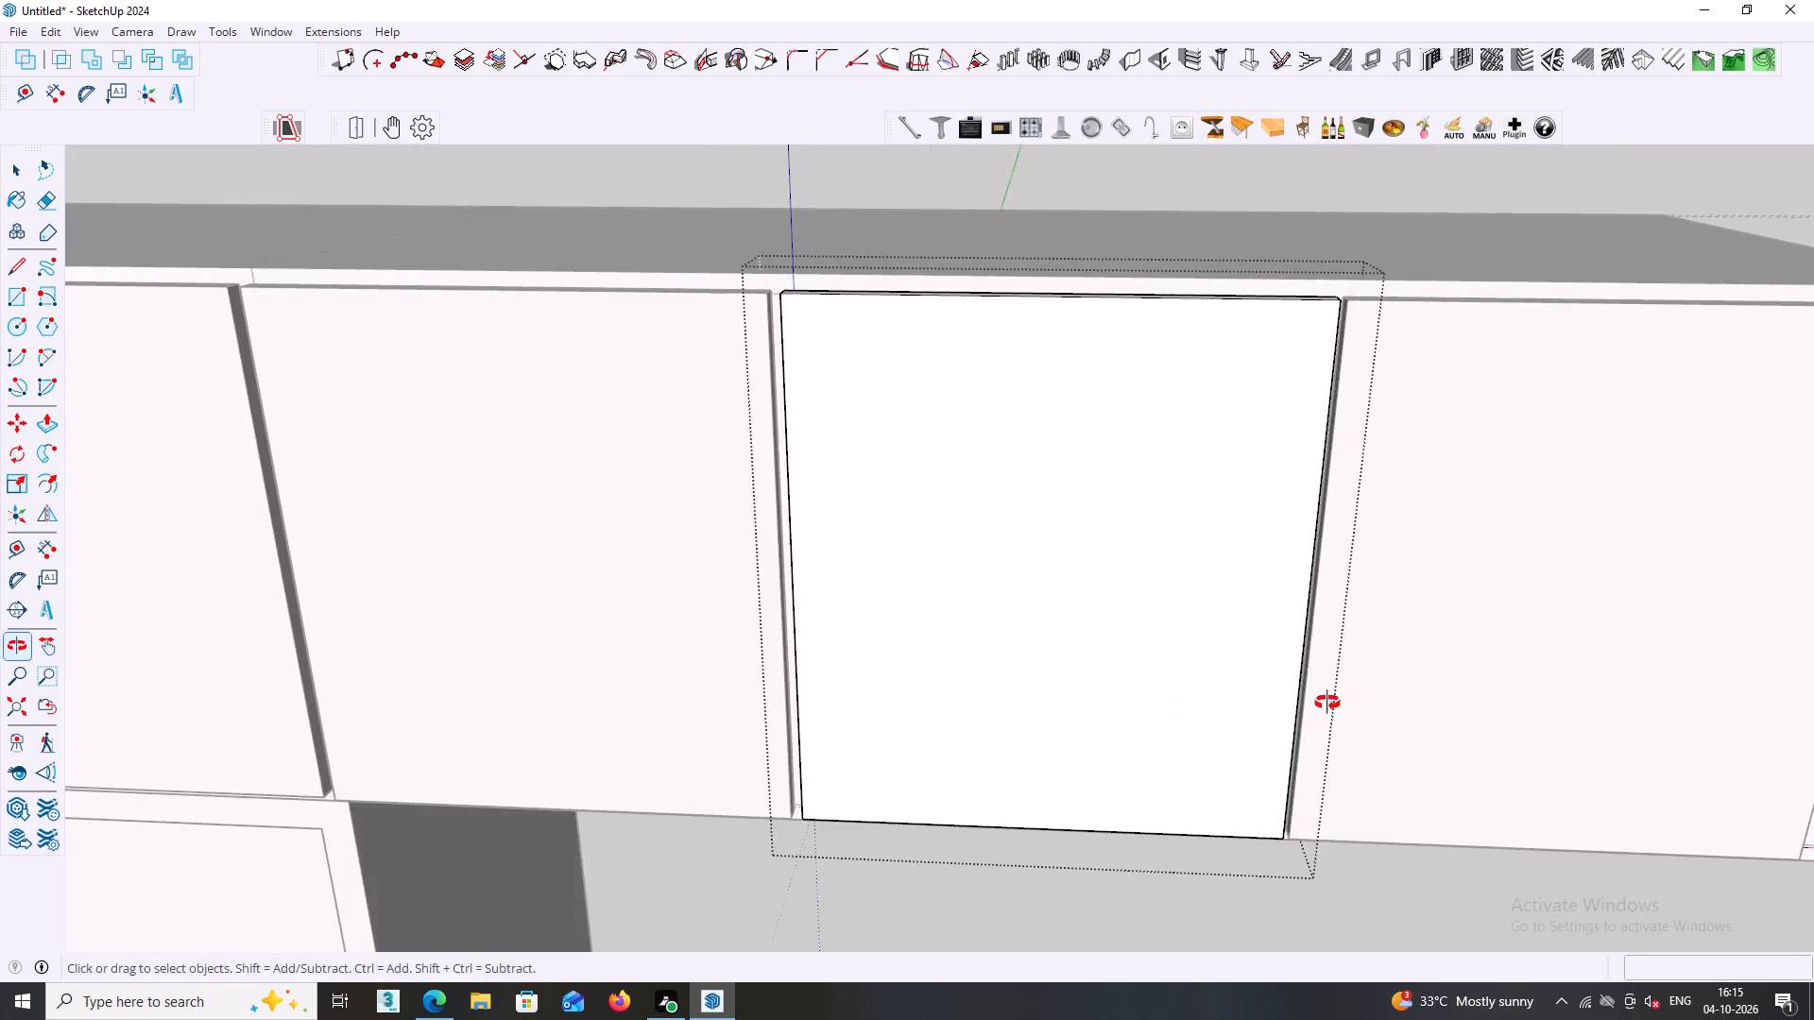
middle_drag(1327, 703, 1434, 712)
middle_drag(1394, 693, 1267, 694)
scroll(1237, 672, down, 3)
middle_drag(1237, 672, 1234, 688)
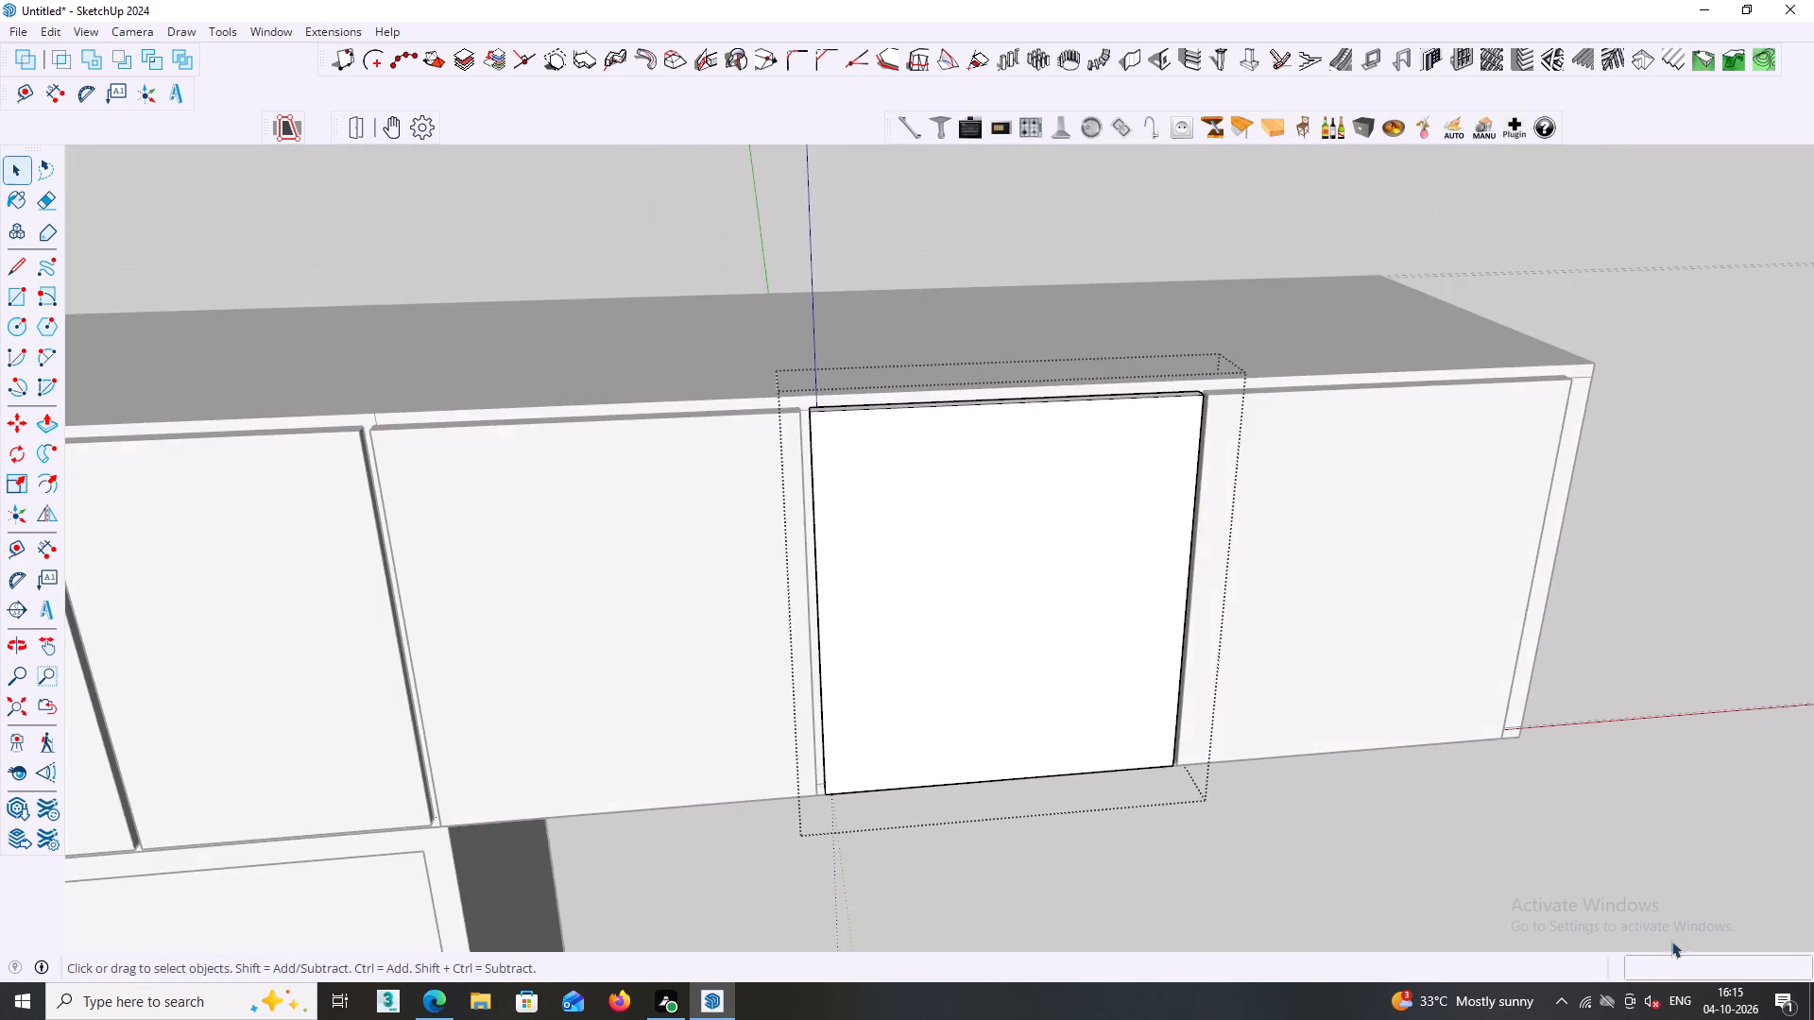
click(1646, 934)
Examine the gaps and top edges between the three extension doors and the neighbouring existing doors.
middle_drag(1470, 806, 1206, 824)
middle_drag(1174, 744, 1189, 594)
scroll(1152, 525, up, 3)
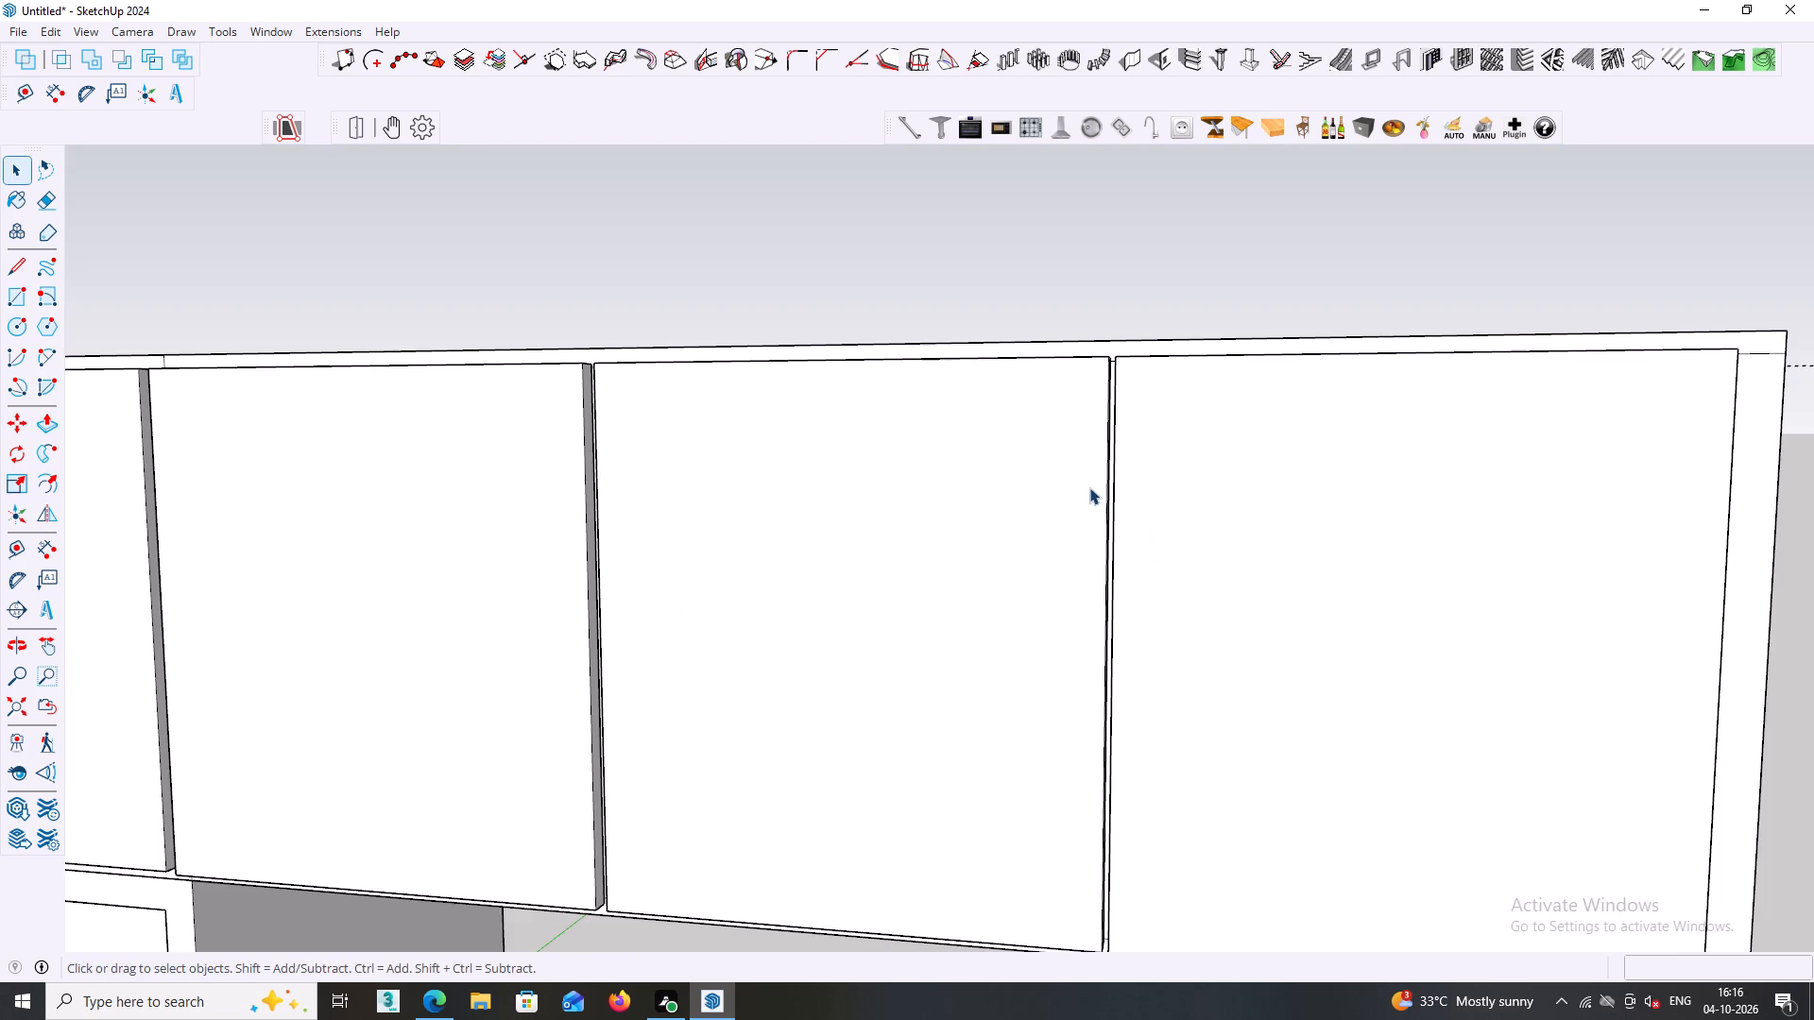
middle_drag(1089, 483, 1214, 717)
scroll(1104, 513, down, 1)
scroll(1158, 408, up, 11)
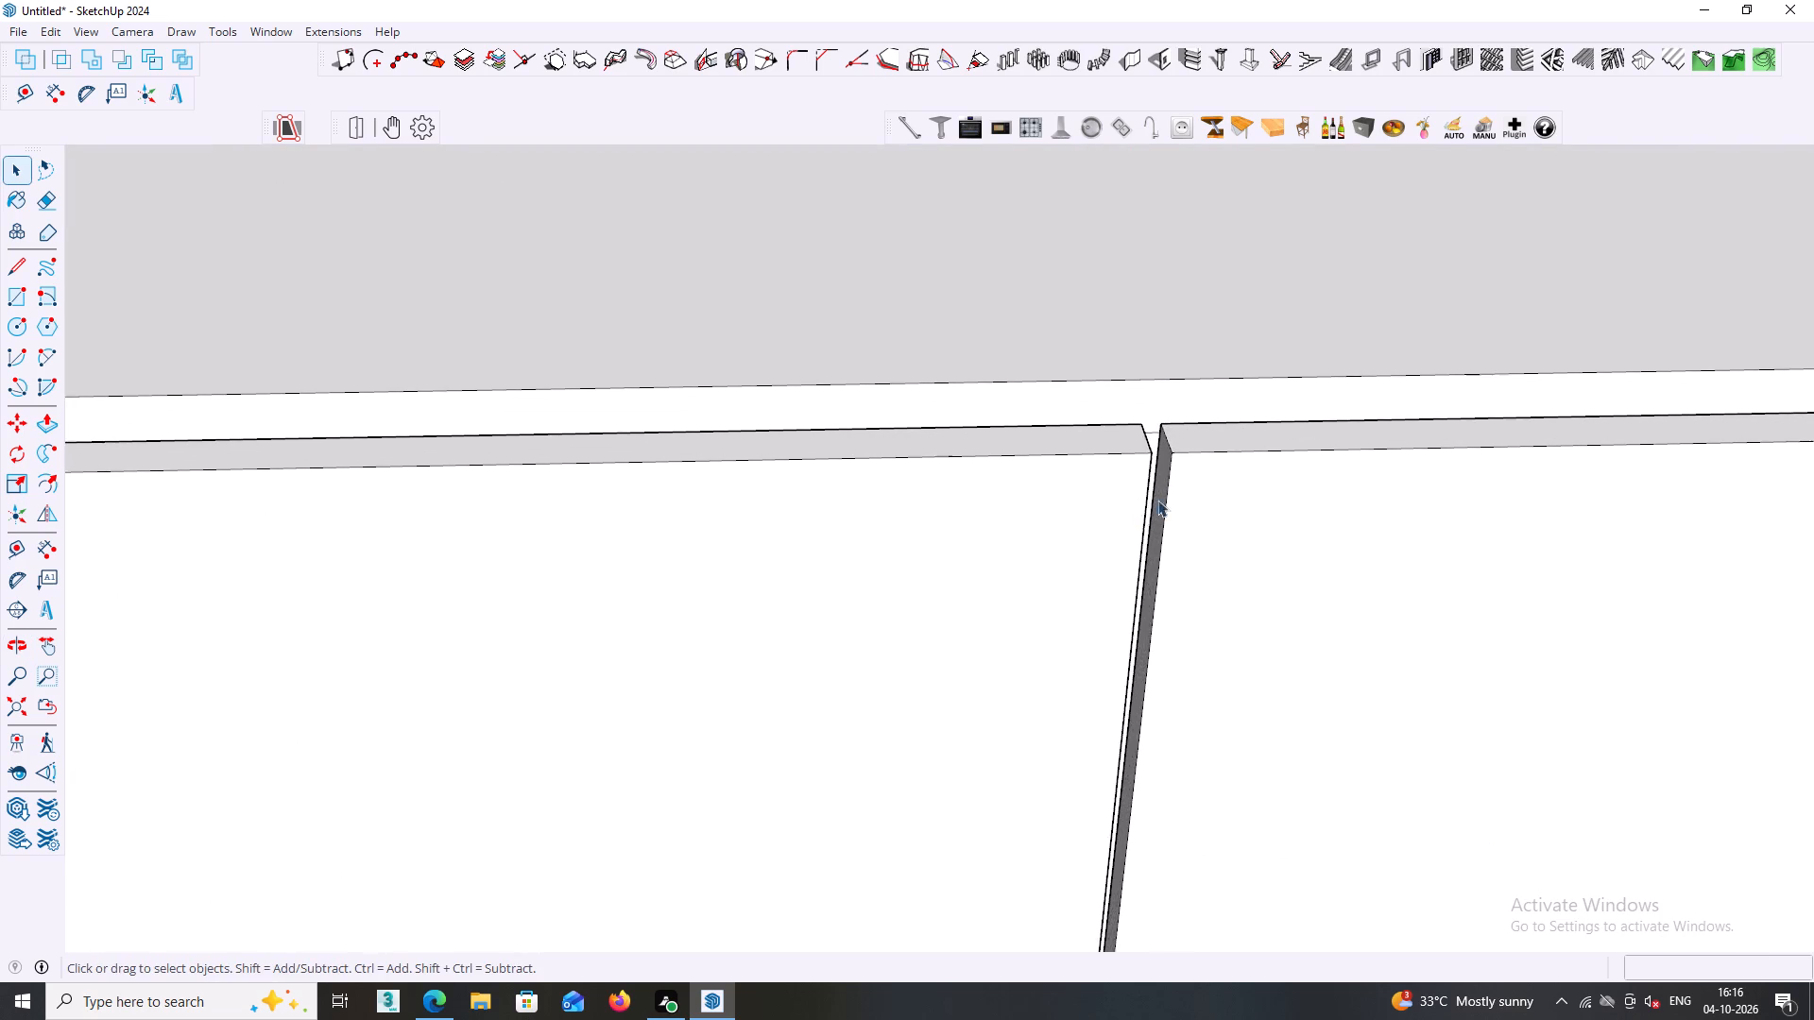
middle_drag(1157, 500, 1188, 513)
middle_drag(1167, 503, 1164, 520)
scroll(1165, 508, down, 13)
middle_drag(1162, 532, 1159, 552)
middle_click(1139, 544)
middle_drag(1074, 535, 1064, 548)
middle_drag(970, 556, 1118, 532)
middle_drag(1174, 549, 1034, 516)
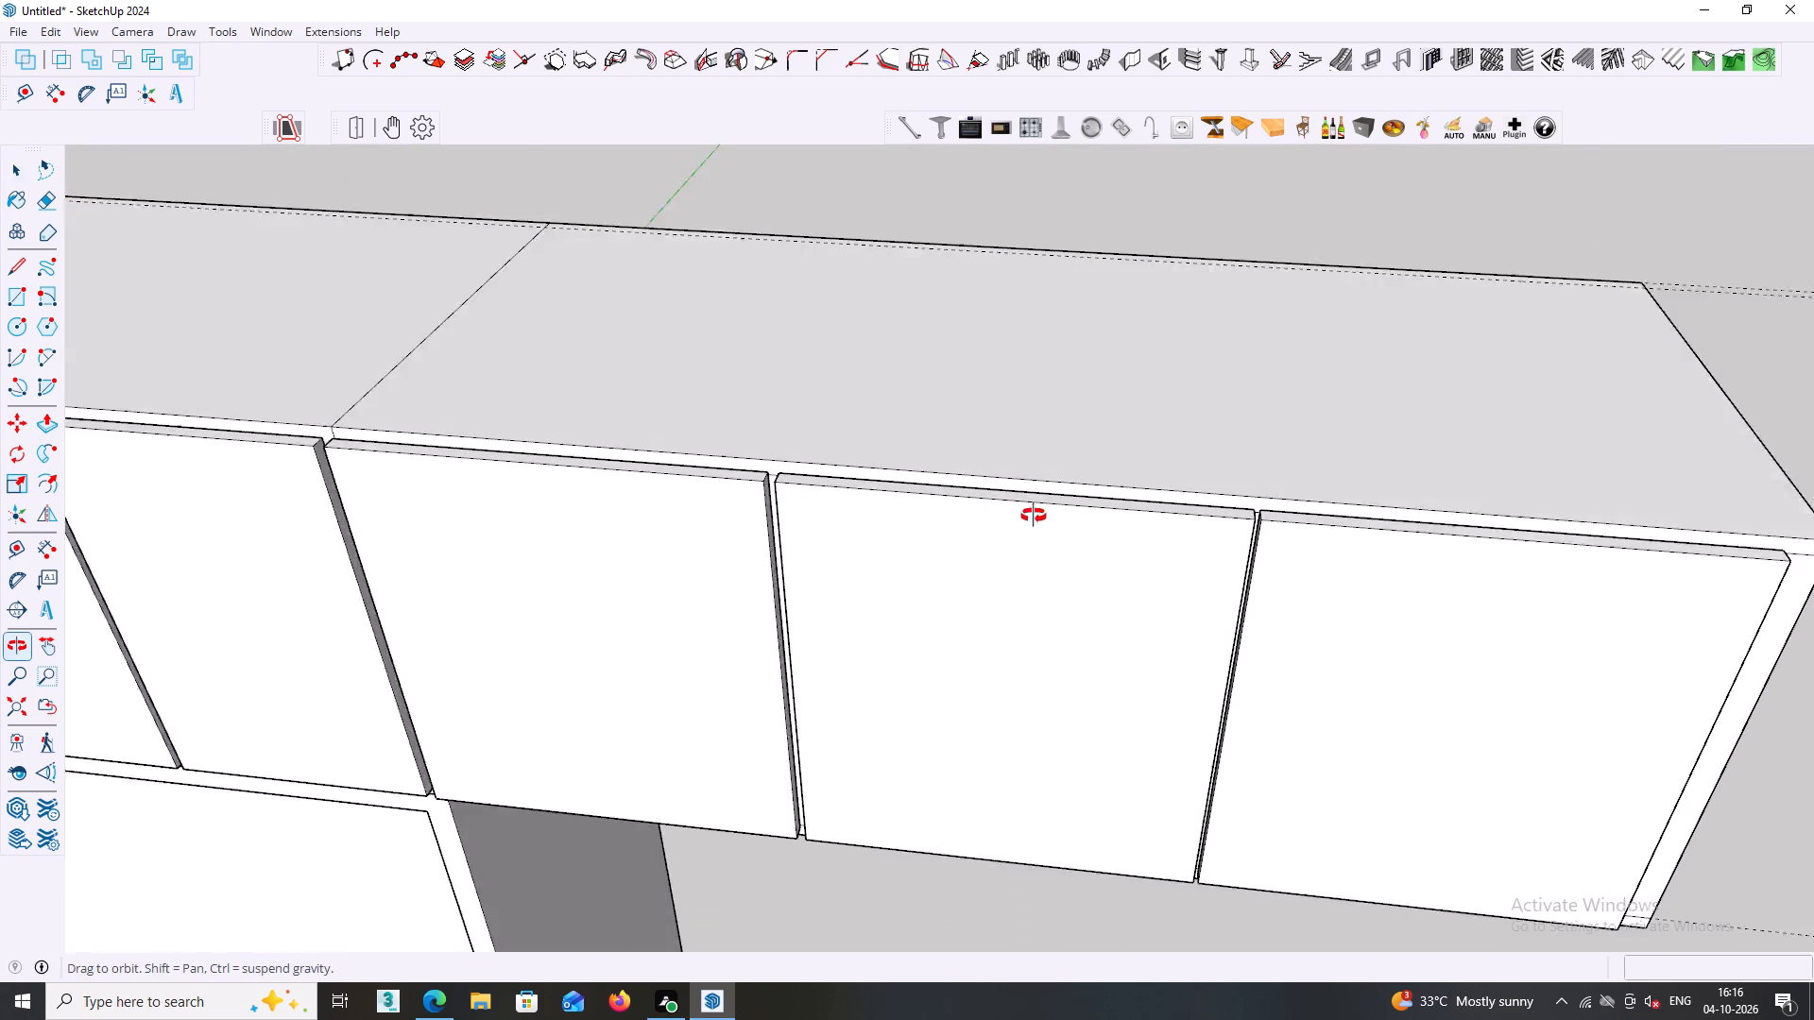
middle_drag(1034, 516, 967, 501)
shift+middle_drag(1295, 639, 1293, 659)
shift+scroll(1293, 665, down, 1)
Extend the third compartment's door 3 mm on its outer side at the extension's free end, and leave its group.
middle_drag(1263, 650, 1218, 530)
middle_drag(1247, 569, 1025, 474)
middle_drag(1481, 669, 1401, 625)
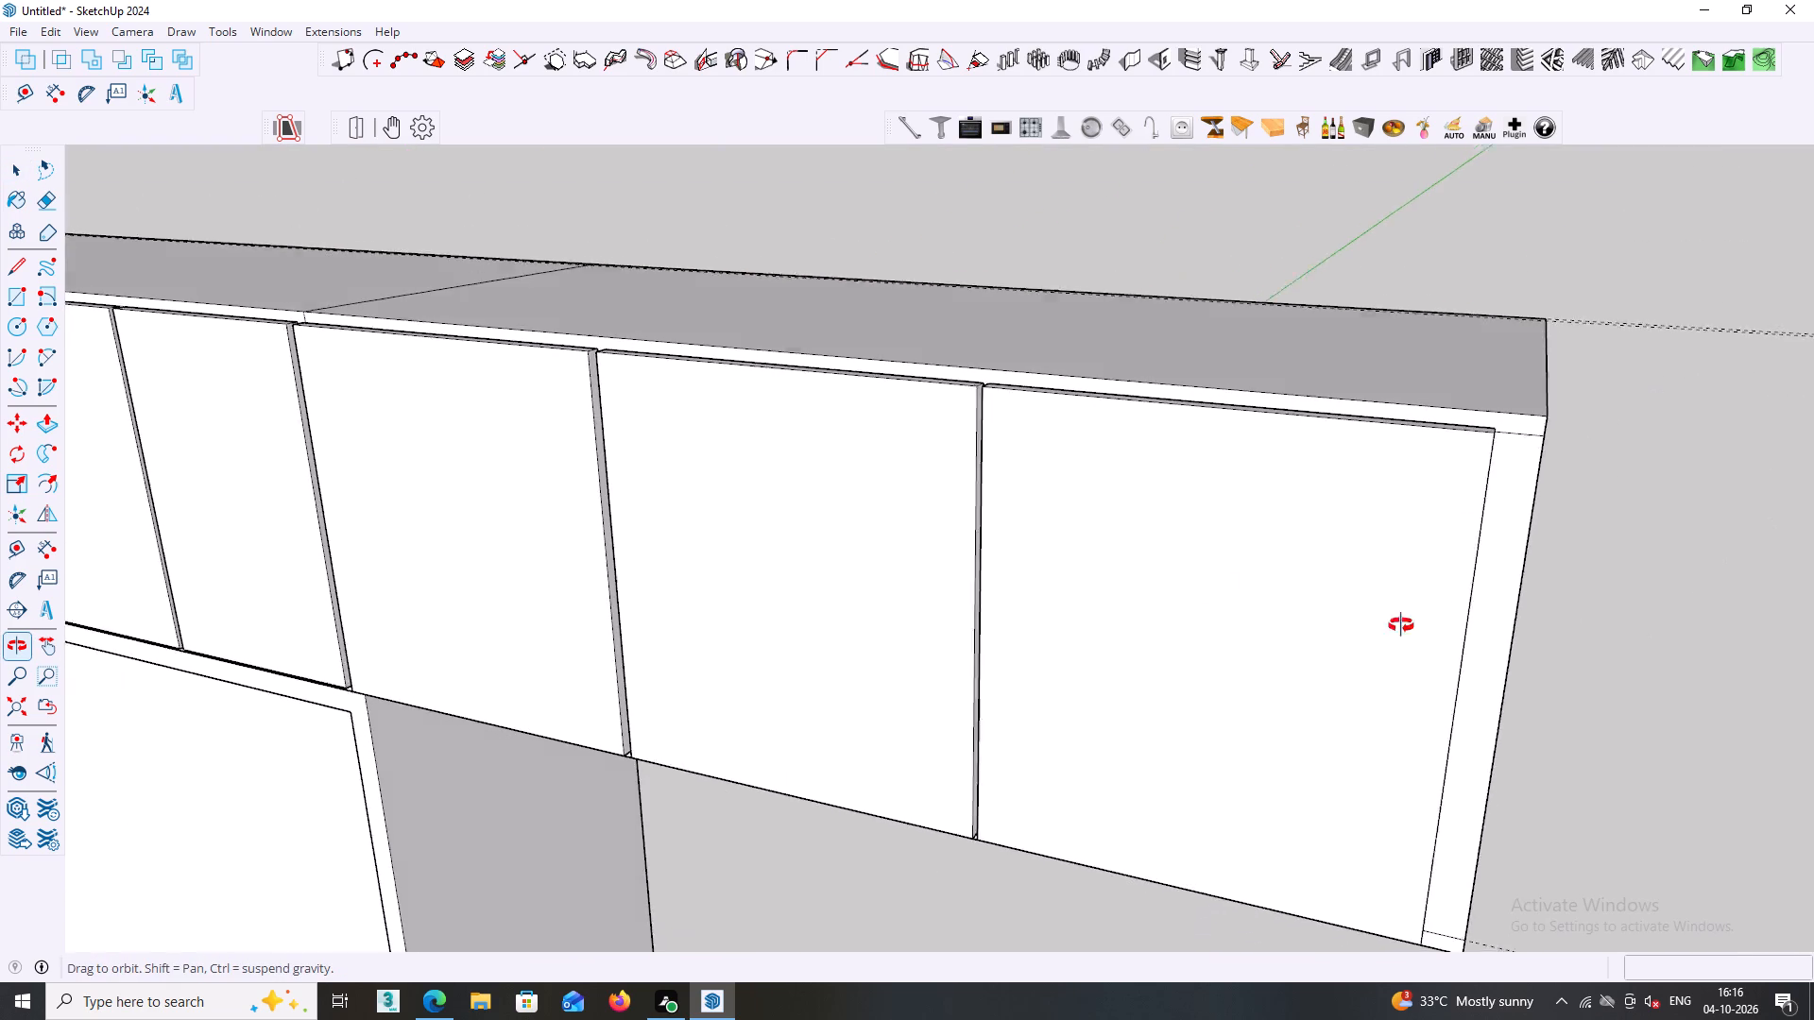
middle_drag(1401, 625, 1257, 611)
middle_drag(1249, 582, 1126, 557)
scroll(1194, 550, up, 5)
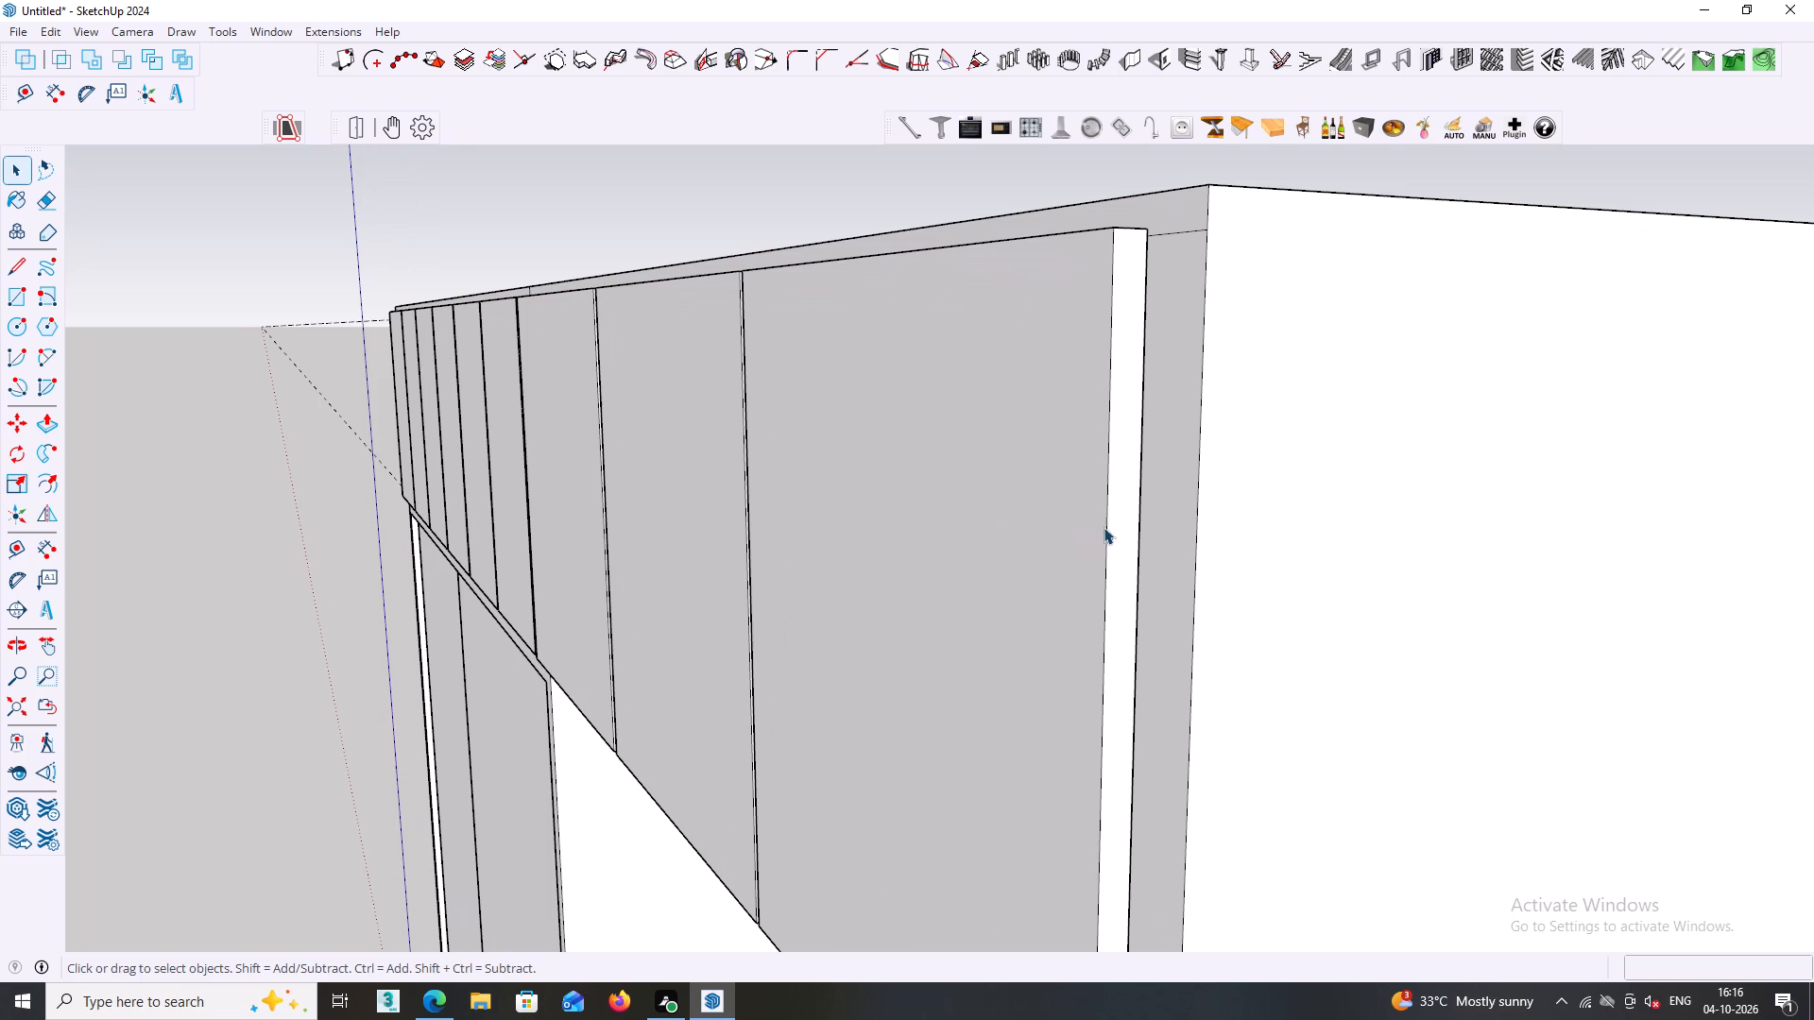
triple_click(1126, 521)
click(1131, 522)
click(1129, 541)
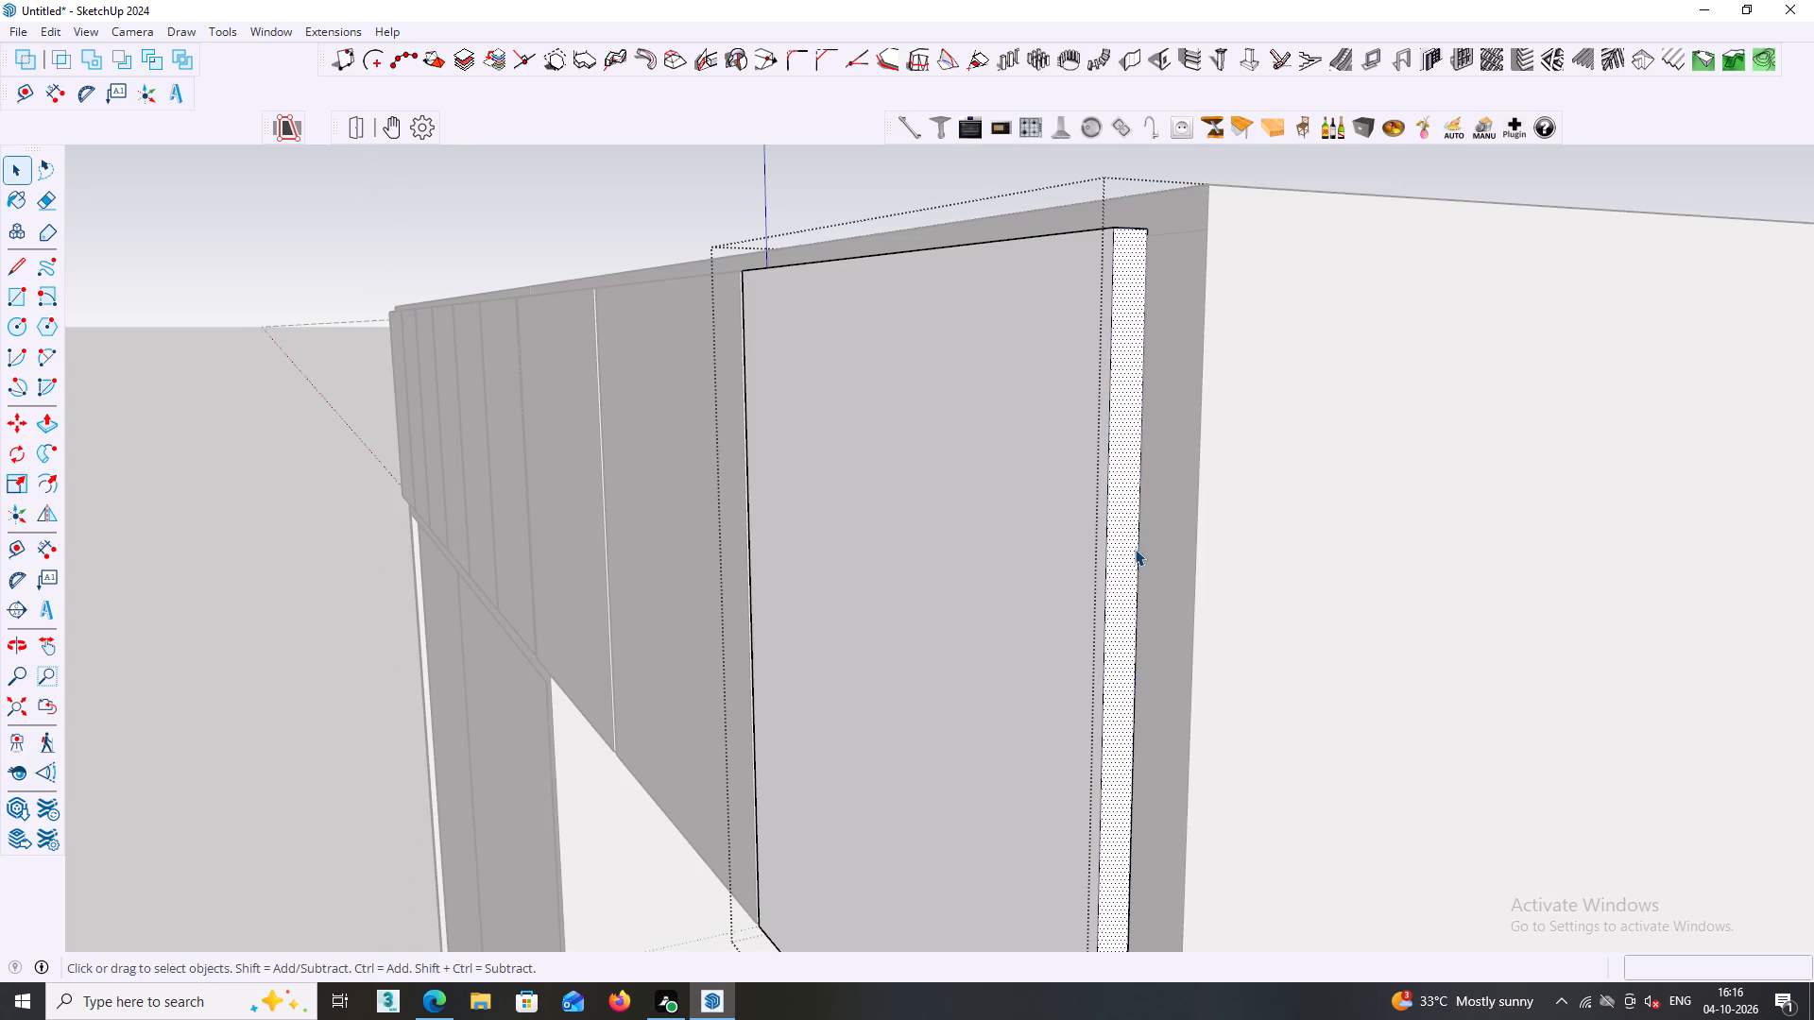
click(1129, 551)
key(p)
click(1129, 551)
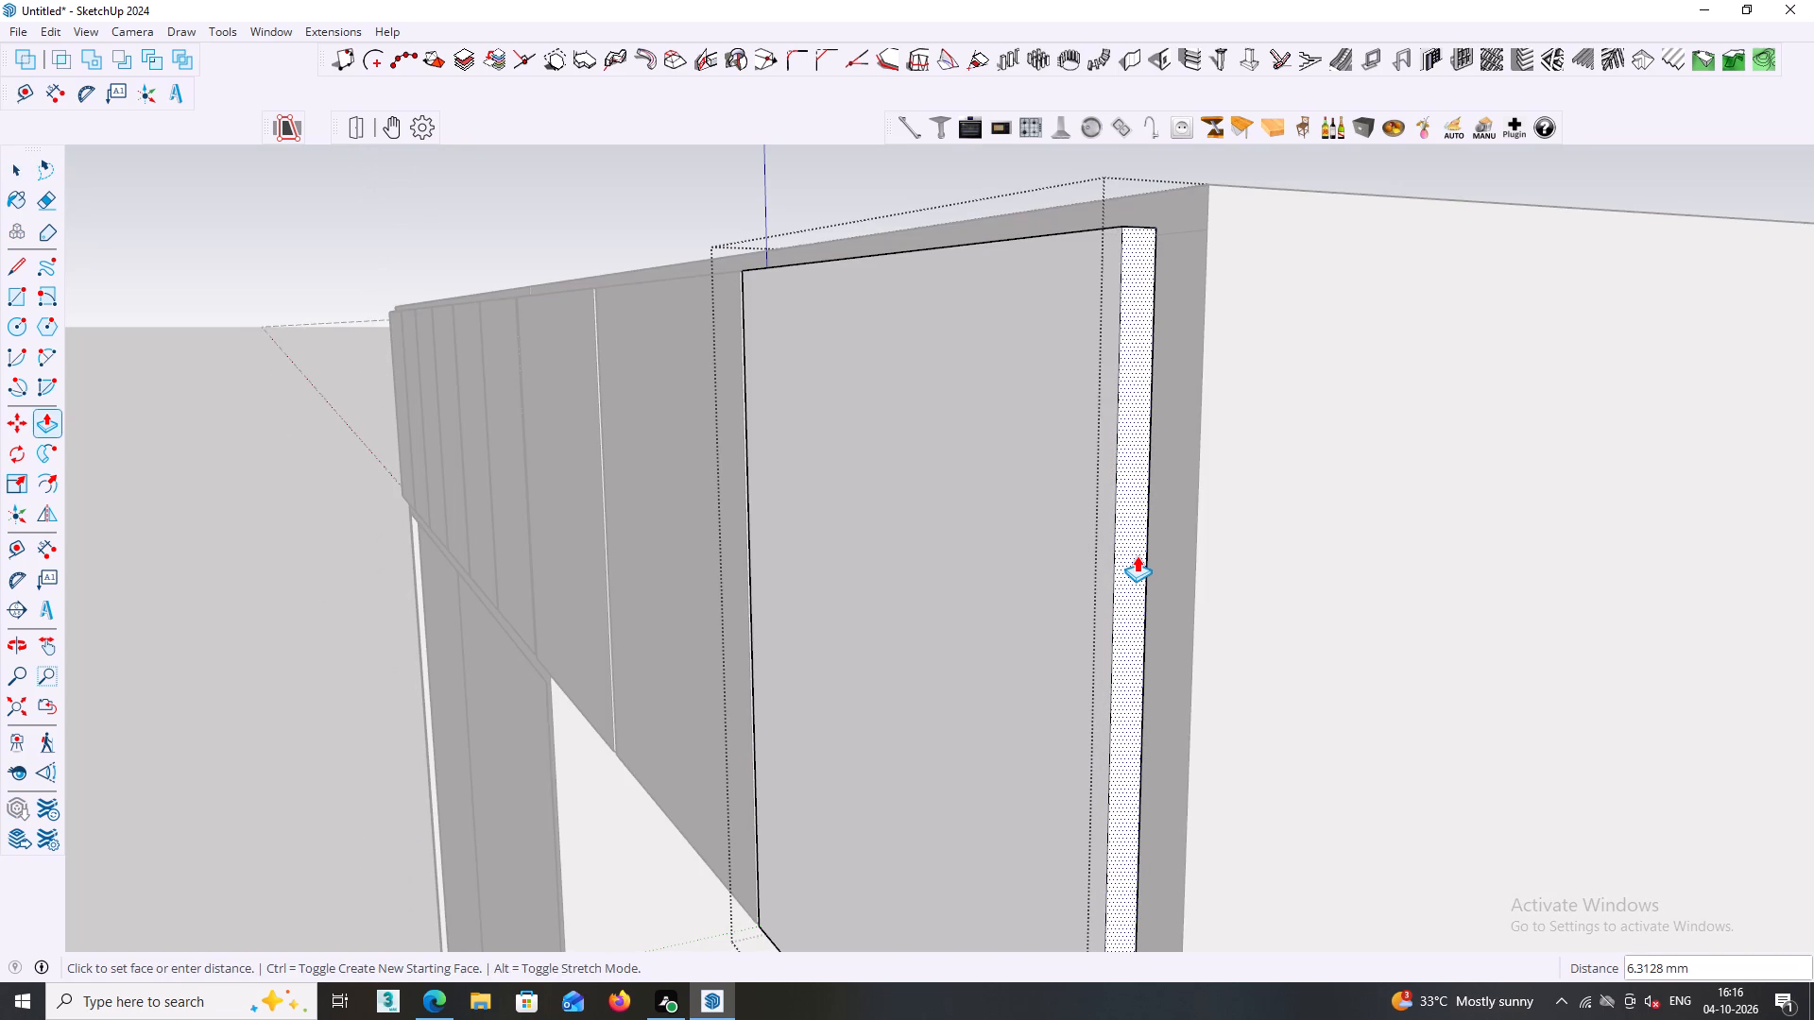
key(3)
key(Return)
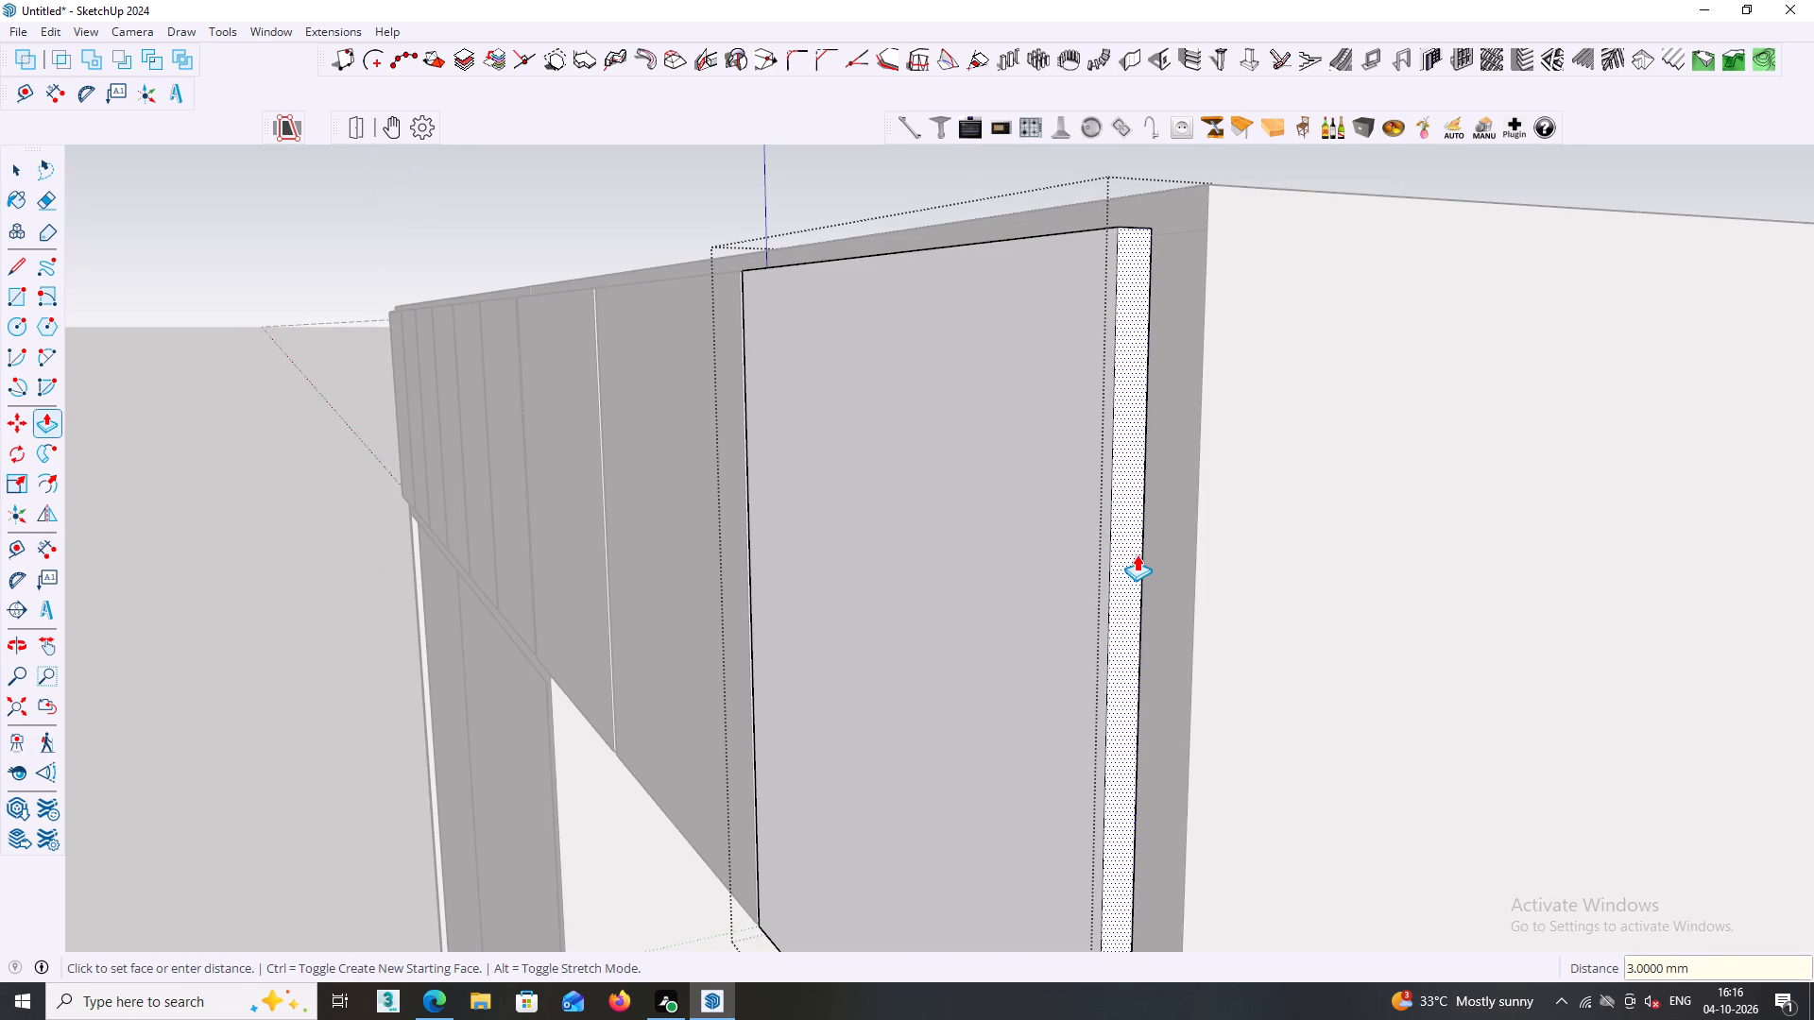
scroll(1140, 557, down, 4)
key(space)
click(1763, 716)
Review how the three extension doors line up with the carcass edges and the existing upper doors.
middle_drag(1756, 716, 1813, 768)
scroll(1540, 695, down, 6)
middle_drag(1418, 666, 1413, 676)
middle_drag(1386, 684, 1613, 739)
middle_click(1551, 722)
scroll(1551, 722, down, 4)
middle_click(1543, 691)
middle_drag(1535, 688, 1590, 671)
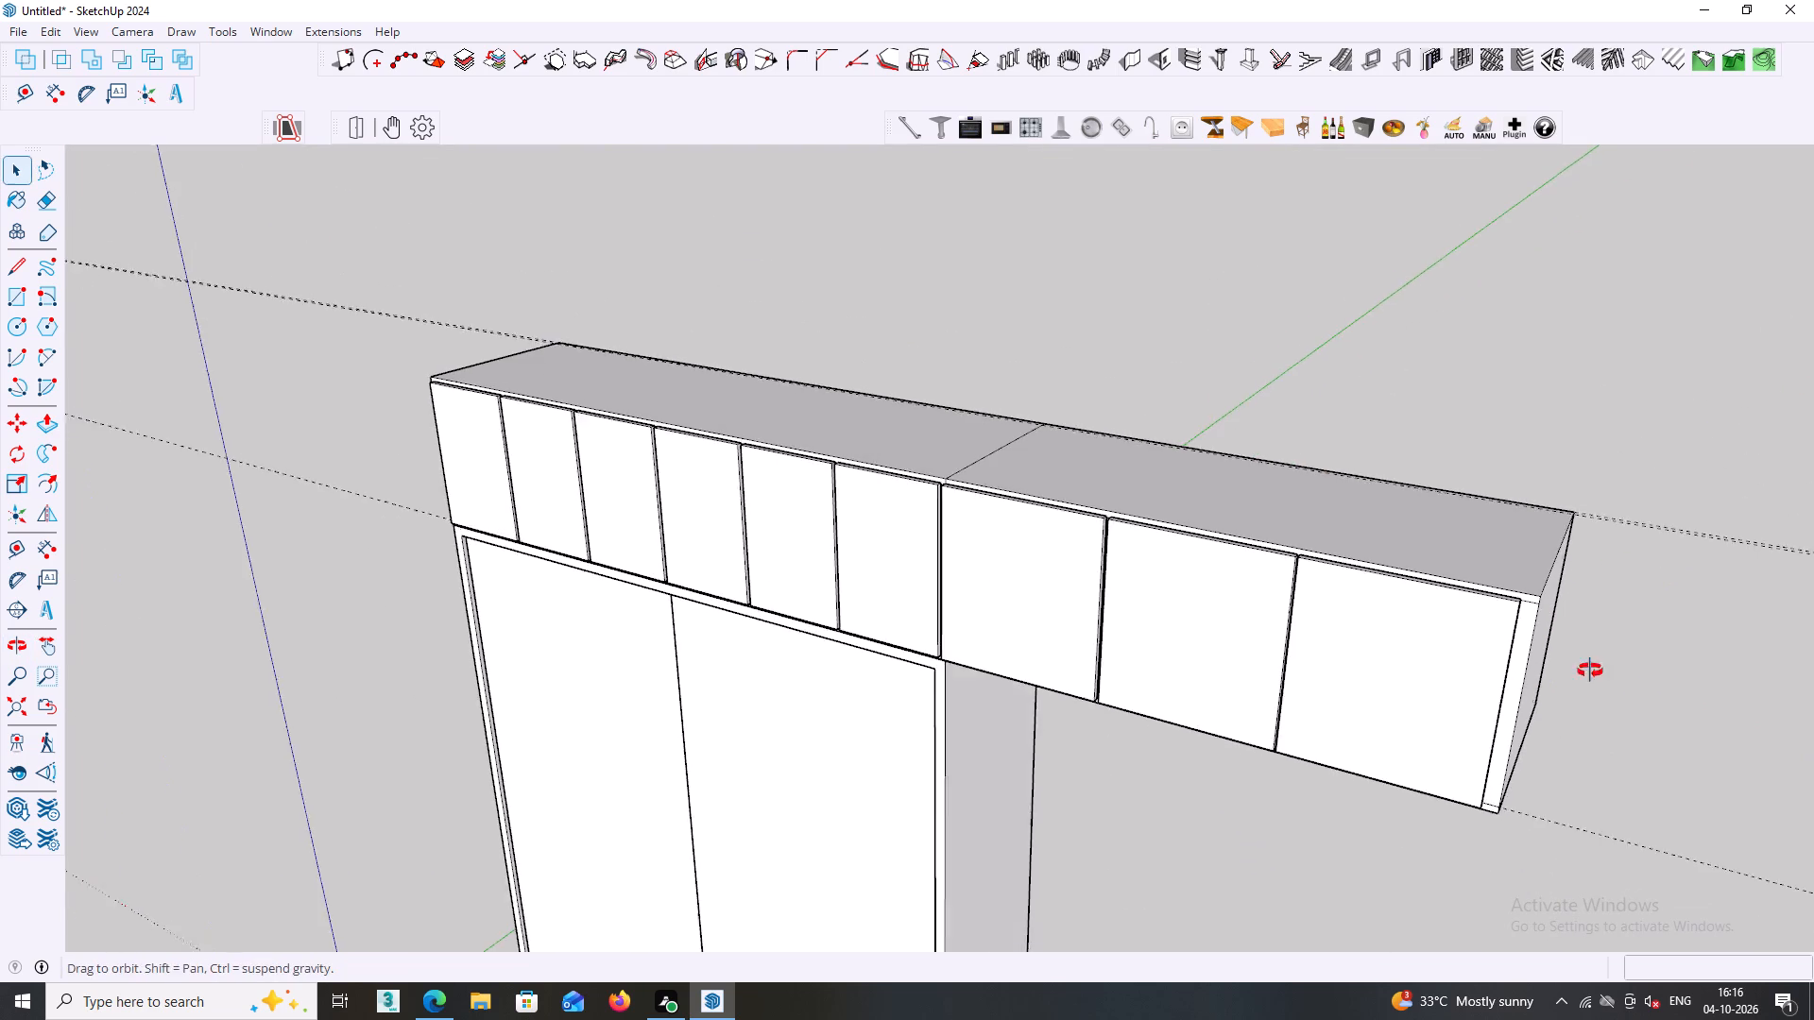
middle_drag(1590, 671, 1654, 659)
scroll(1583, 665, up, 3)
middle_drag(1532, 661, 1365, 594)
scroll(1466, 640, up, 3)
middle_drag(1450, 631, 1546, 667)
scroll(1467, 608, down, 2)
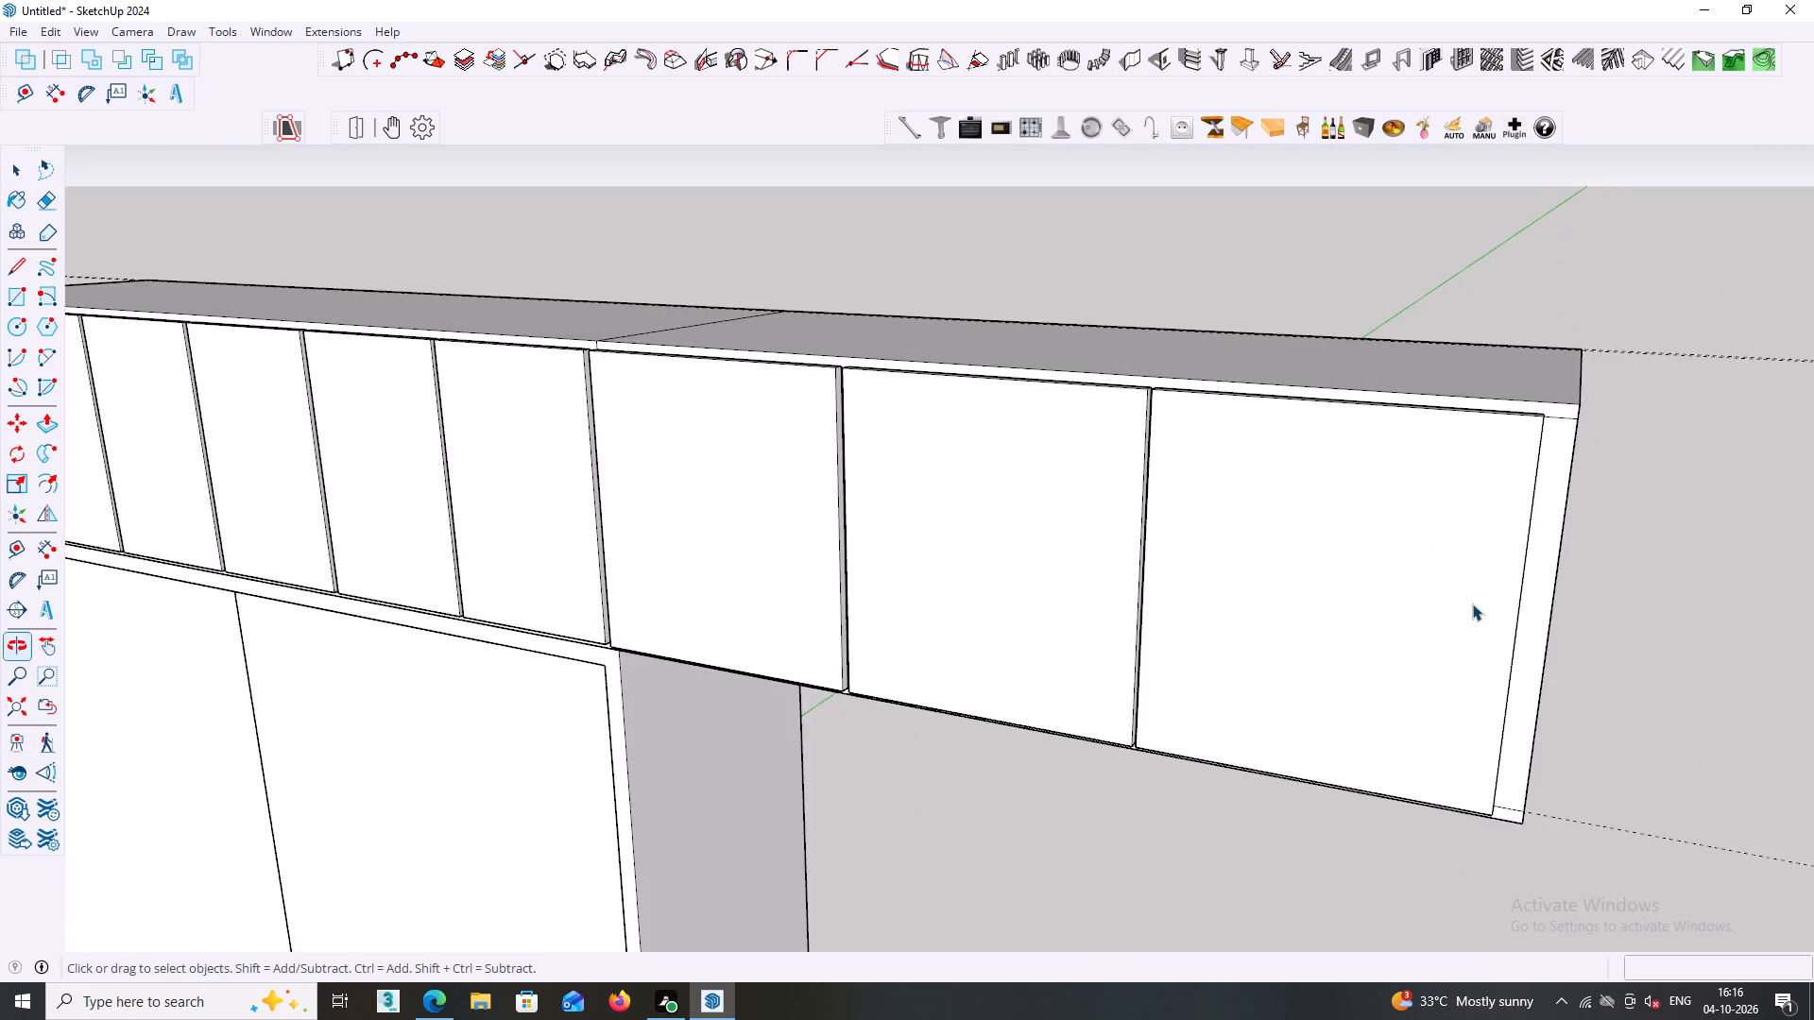
scroll(1472, 603, down, 10)
middle_drag(1422, 575, 1416, 587)
middle_drag(1417, 597, 1409, 620)
middle_drag(1408, 630, 1399, 633)
middle_drag(1384, 625, 1608, 652)
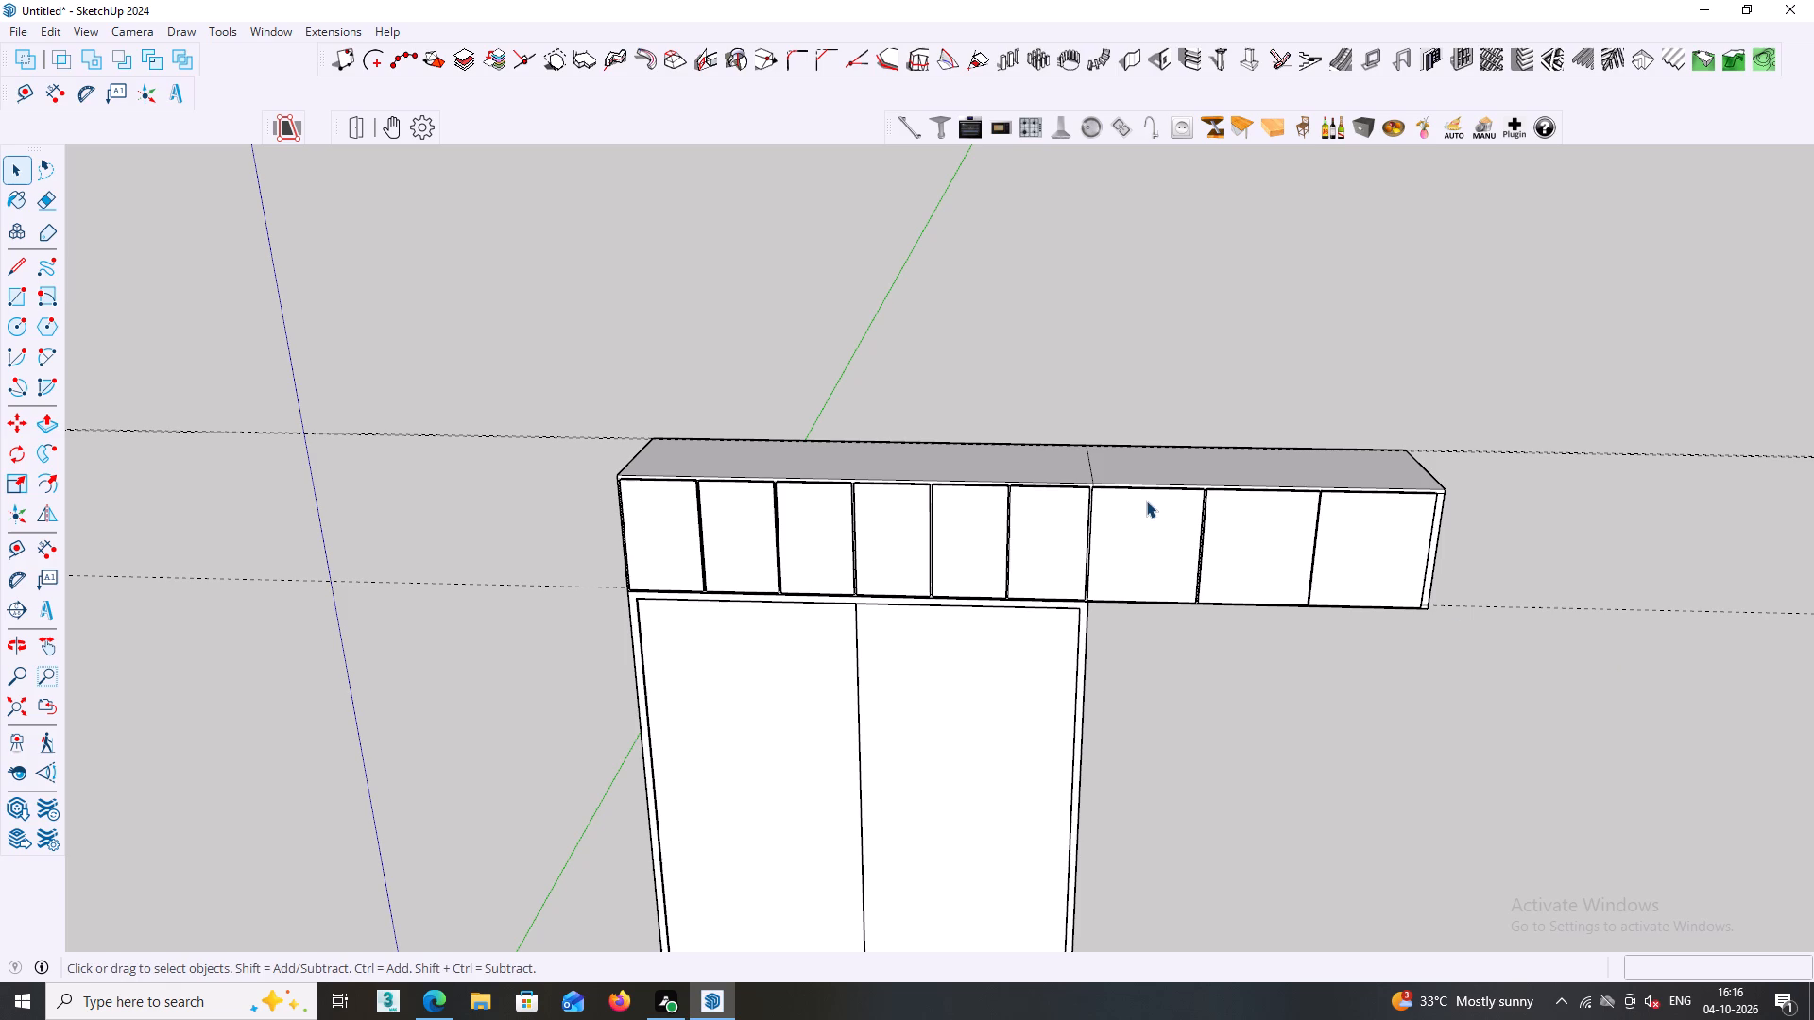
Delete all construction guides from the model.
key(d)
click(1234, 660)
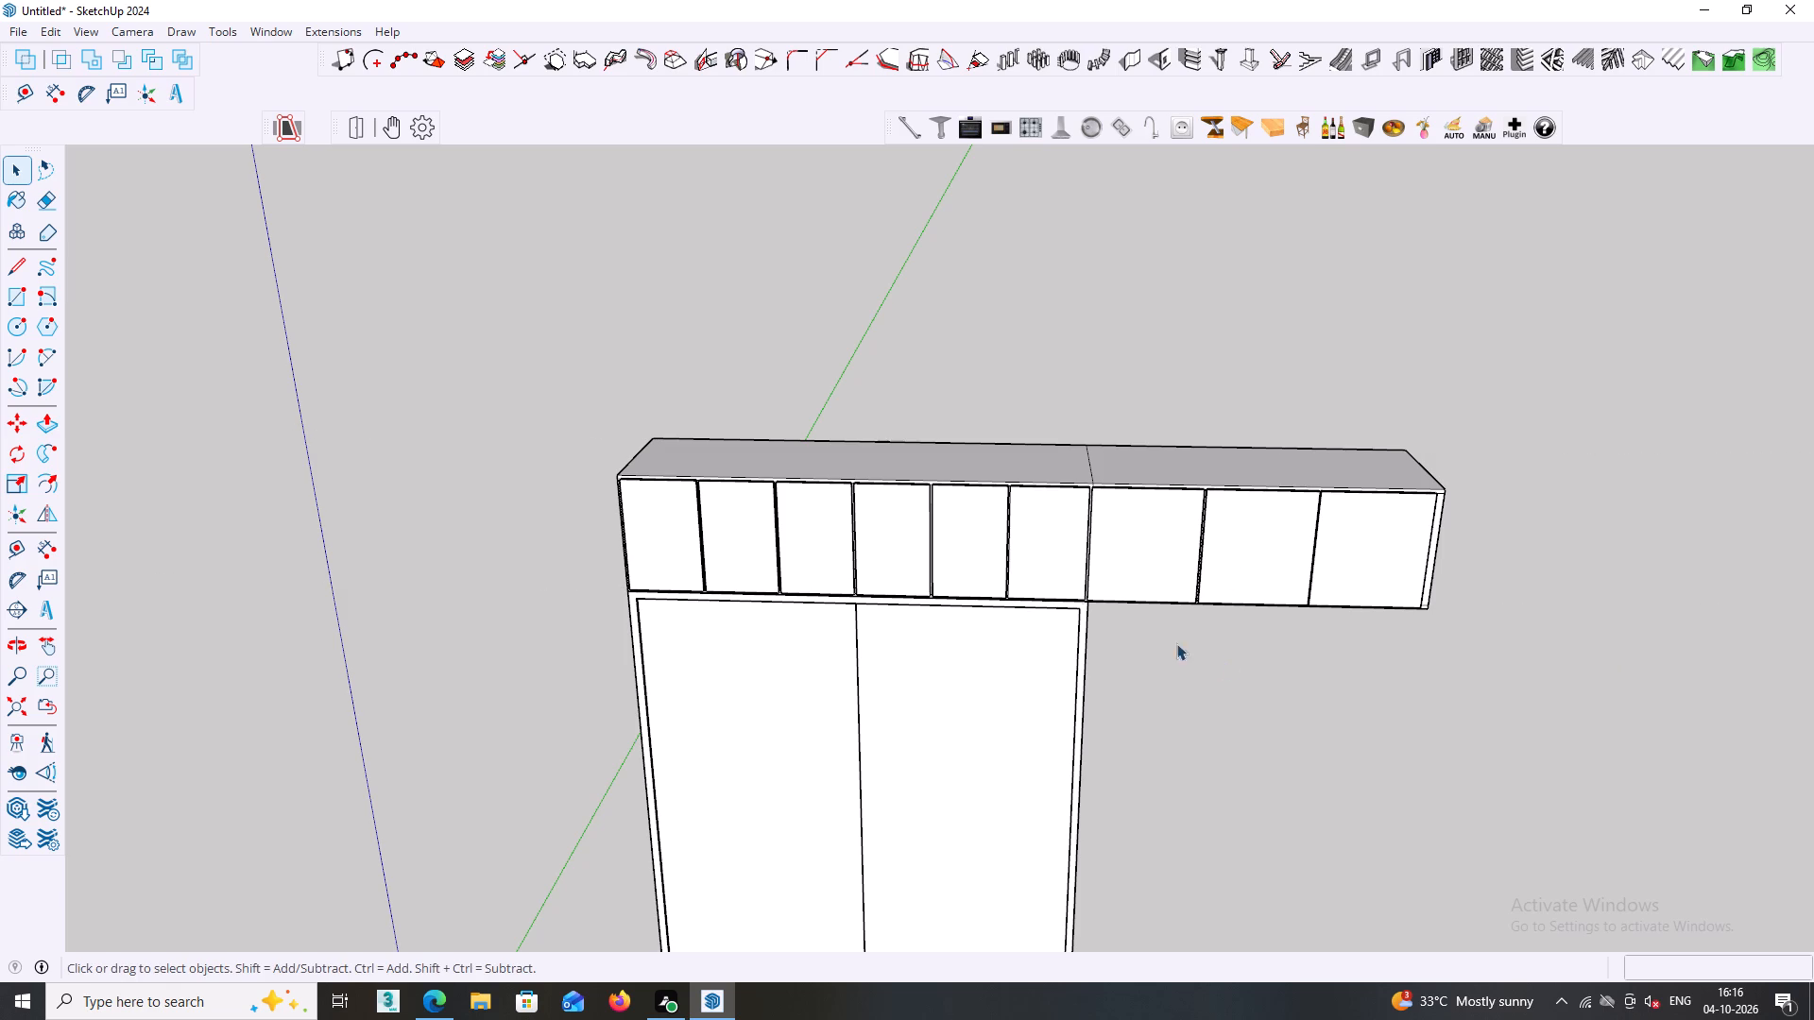
Inspect the whole wardrobe with its upper doors and extension from several sides.
middle_drag(1008, 573, 1101, 557)
scroll(684, 542, up, 9)
middle_drag(618, 510, 1000, 504)
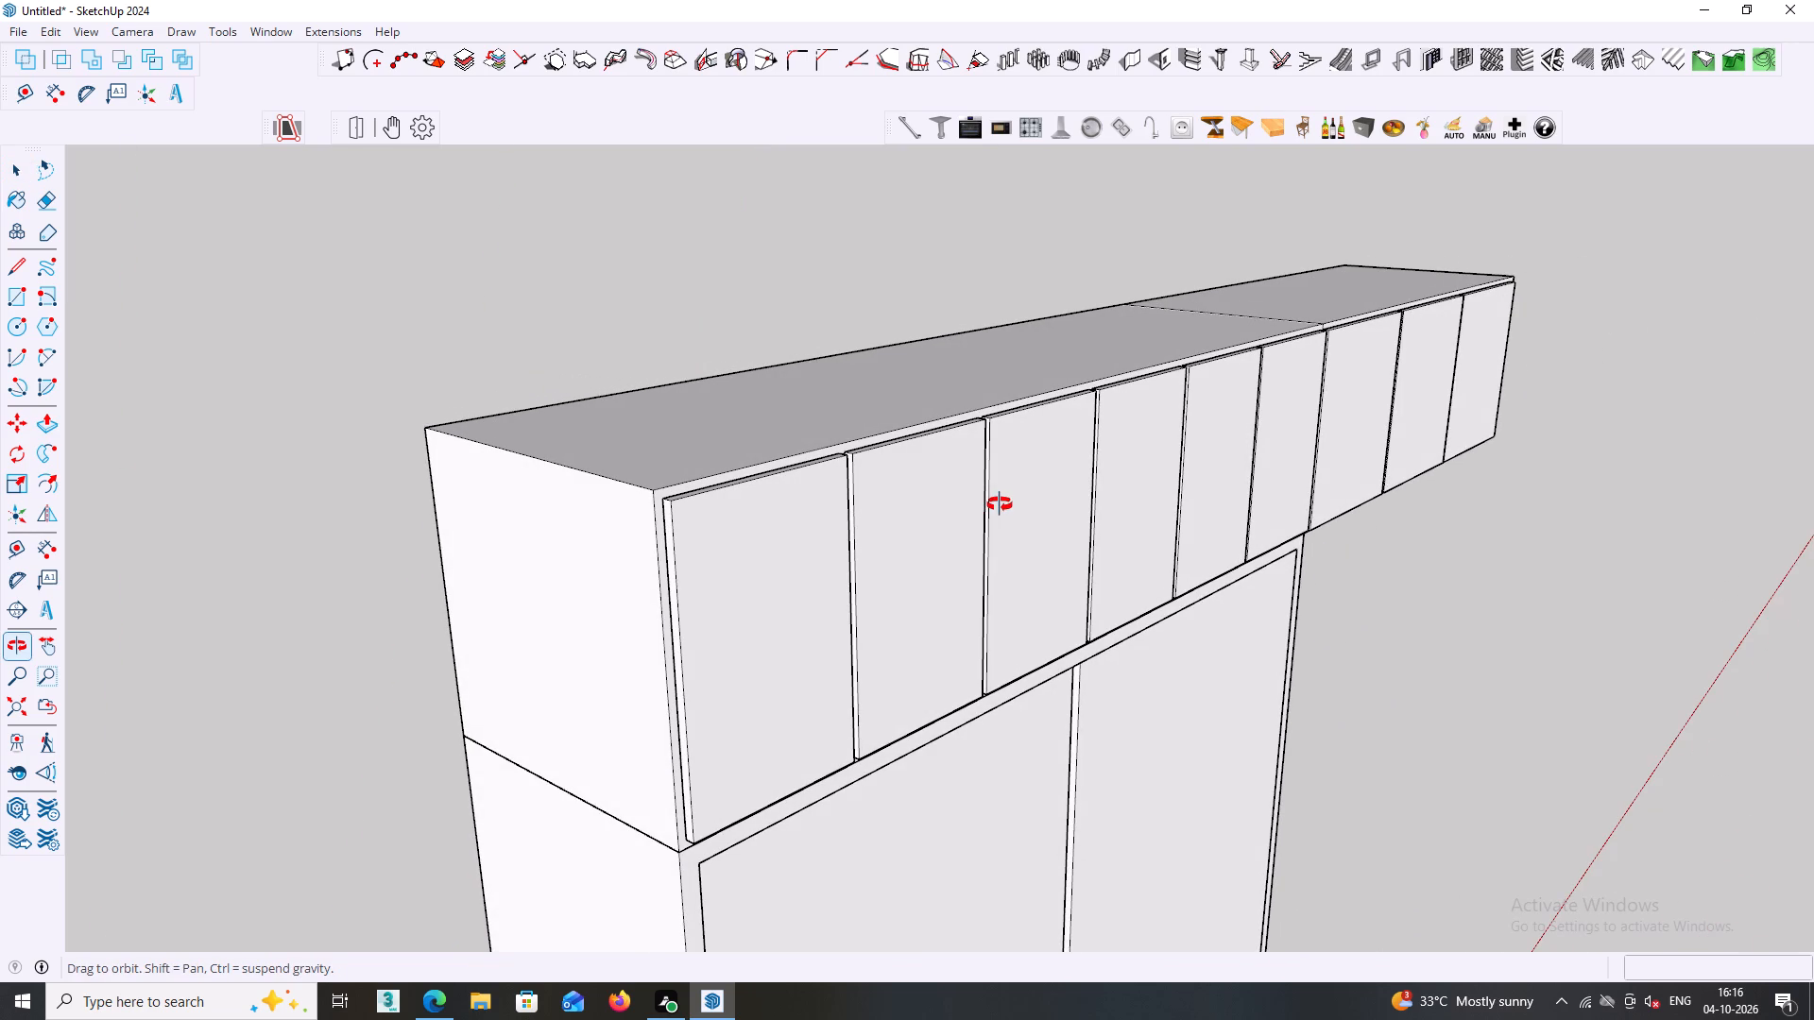
middle_drag(1000, 504, 479, 666)
scroll(479, 653, down, 8)
middle_click(478, 646)
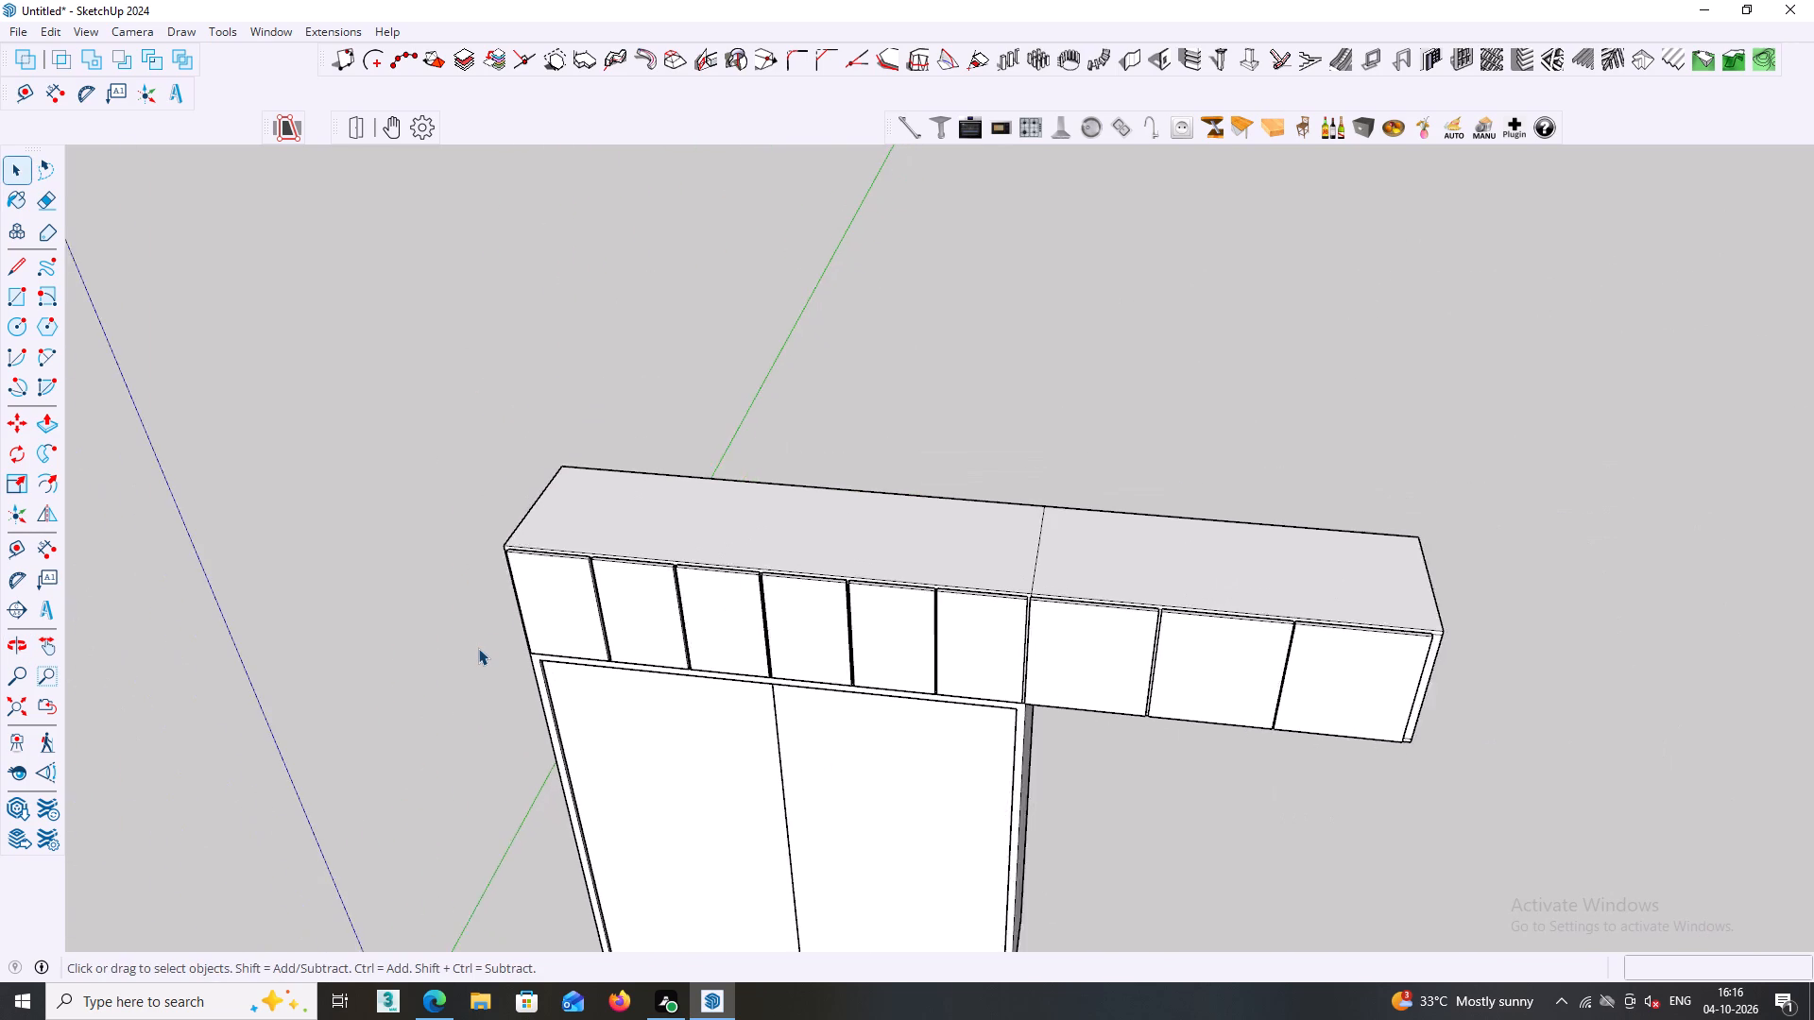
scroll(478, 648, down, 2)
middle_drag(481, 643, 407, 492)
scroll(565, 524, down, 2)
middle_drag(572, 538, 724, 539)
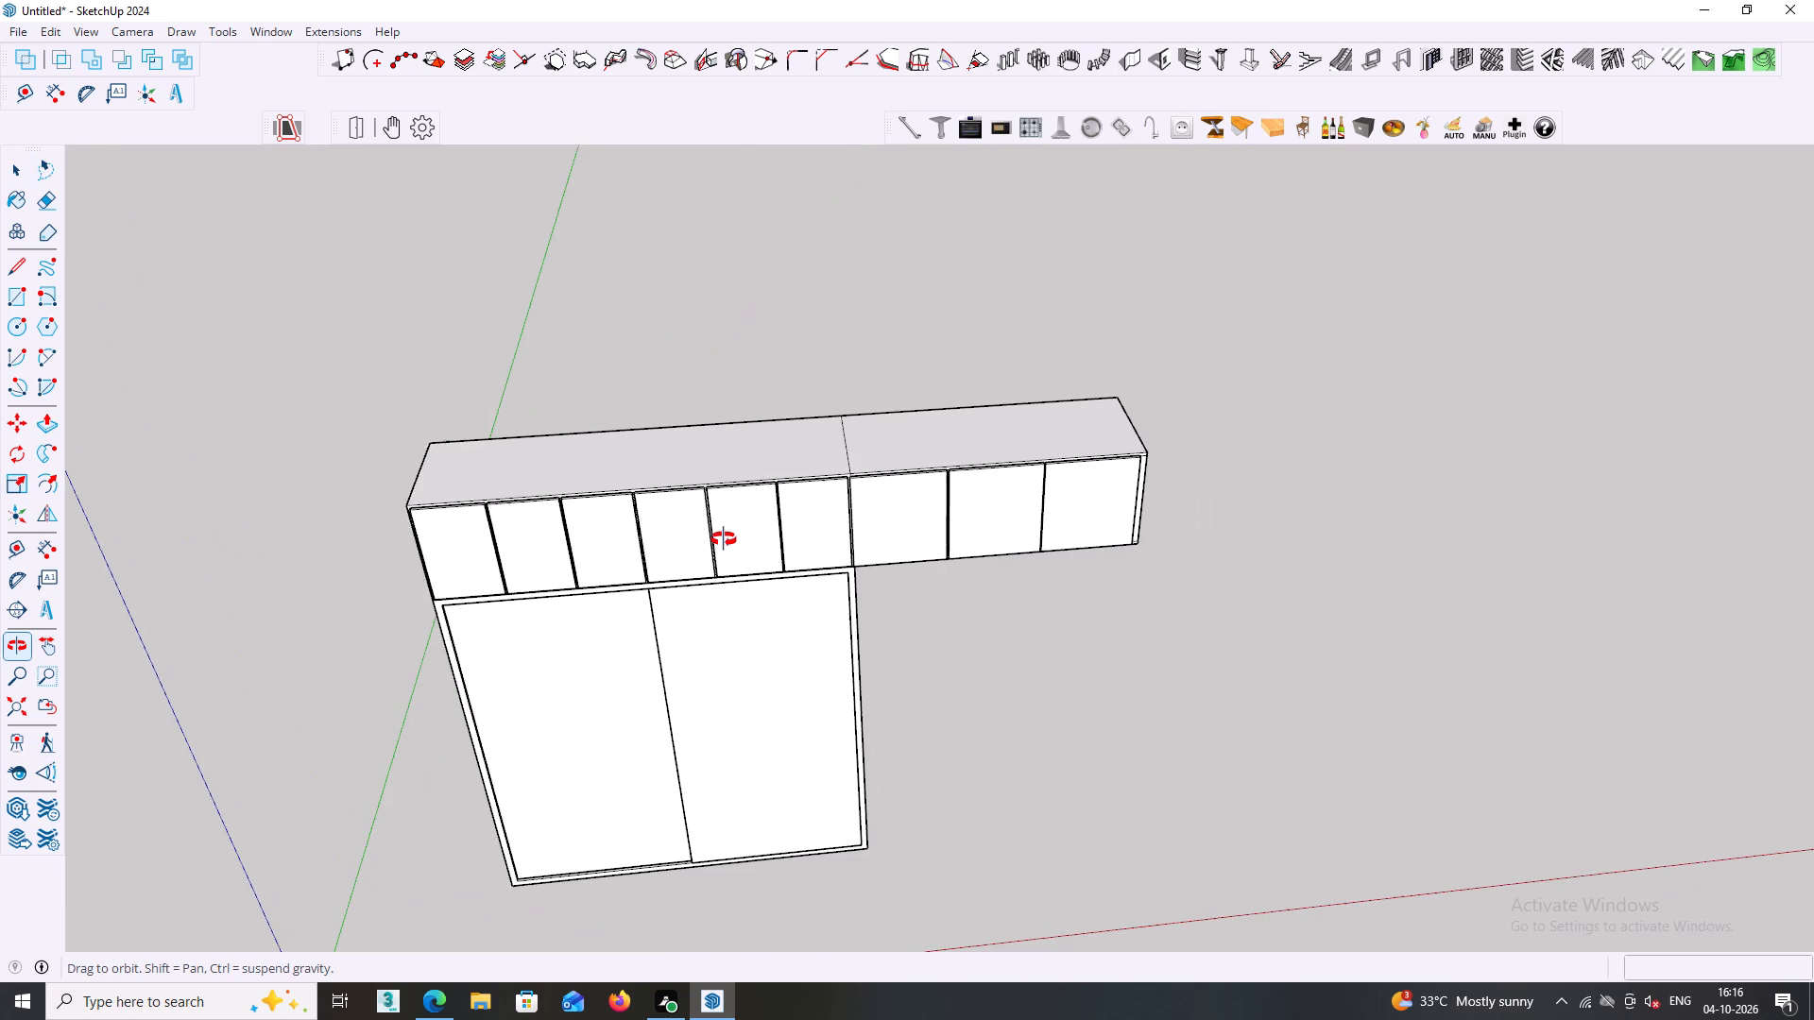
middle_drag(724, 539, 719, 562)
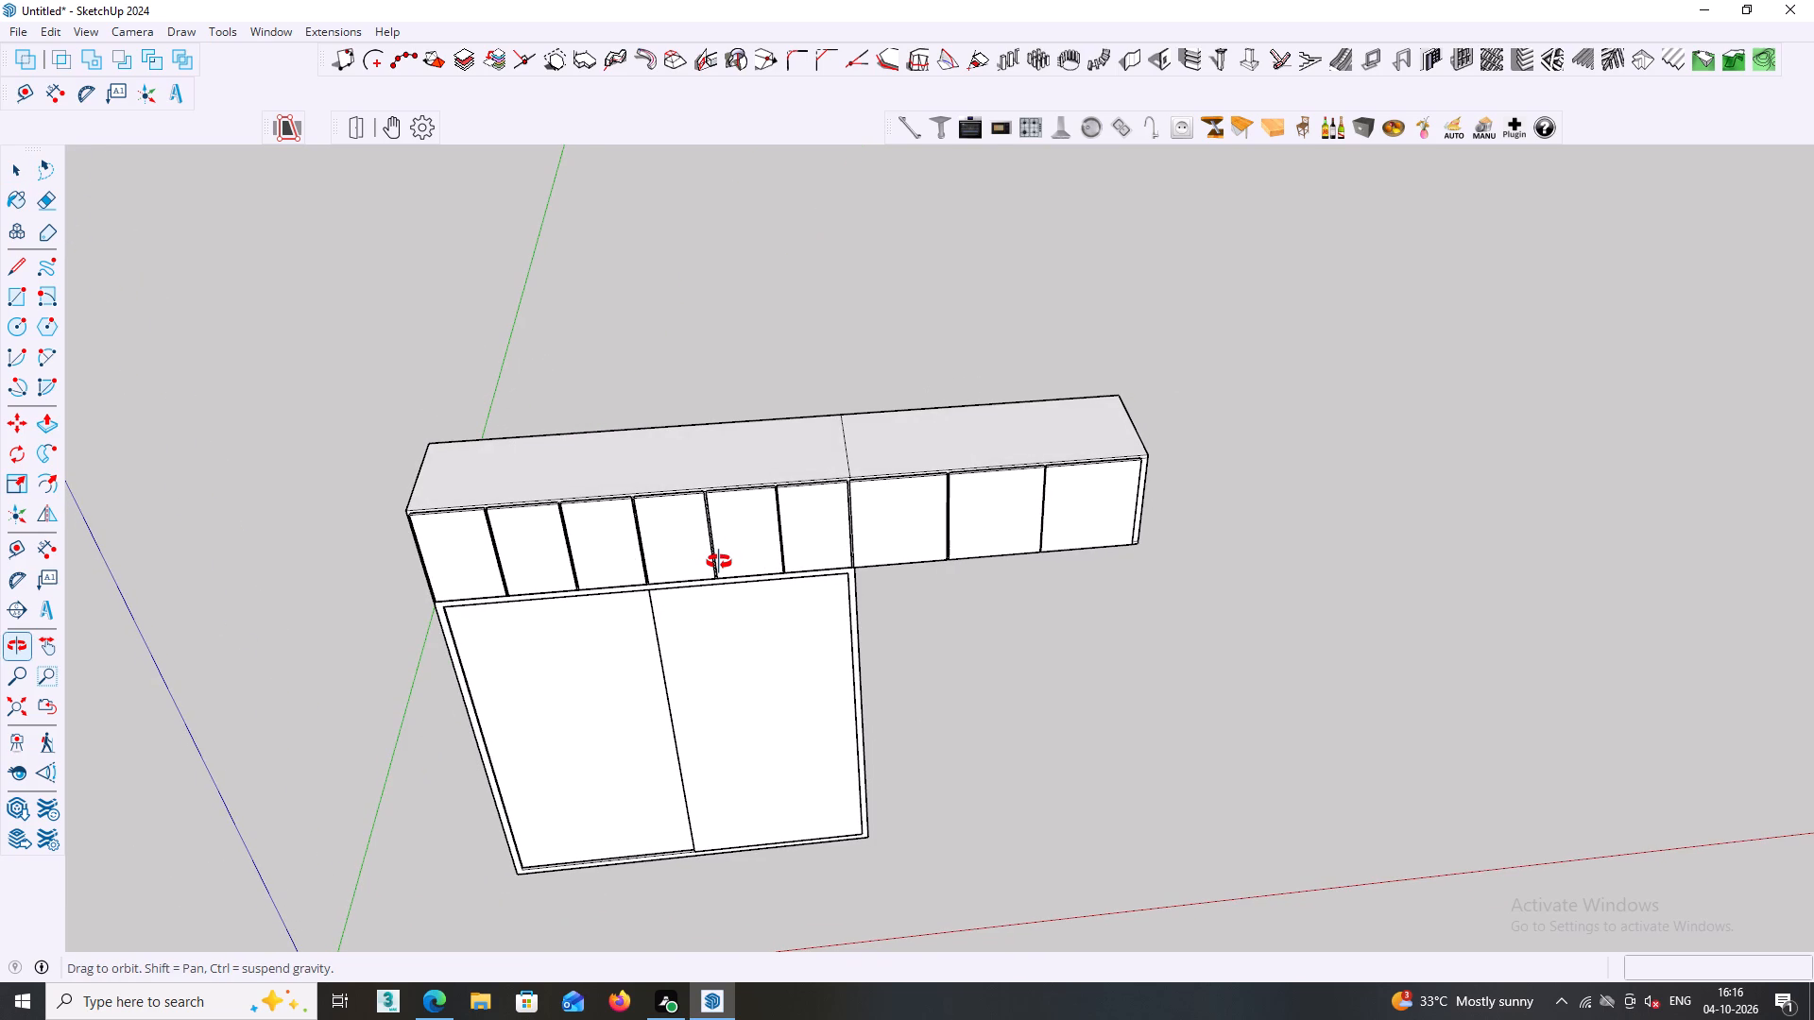
middle_drag(719, 562, 720, 562)
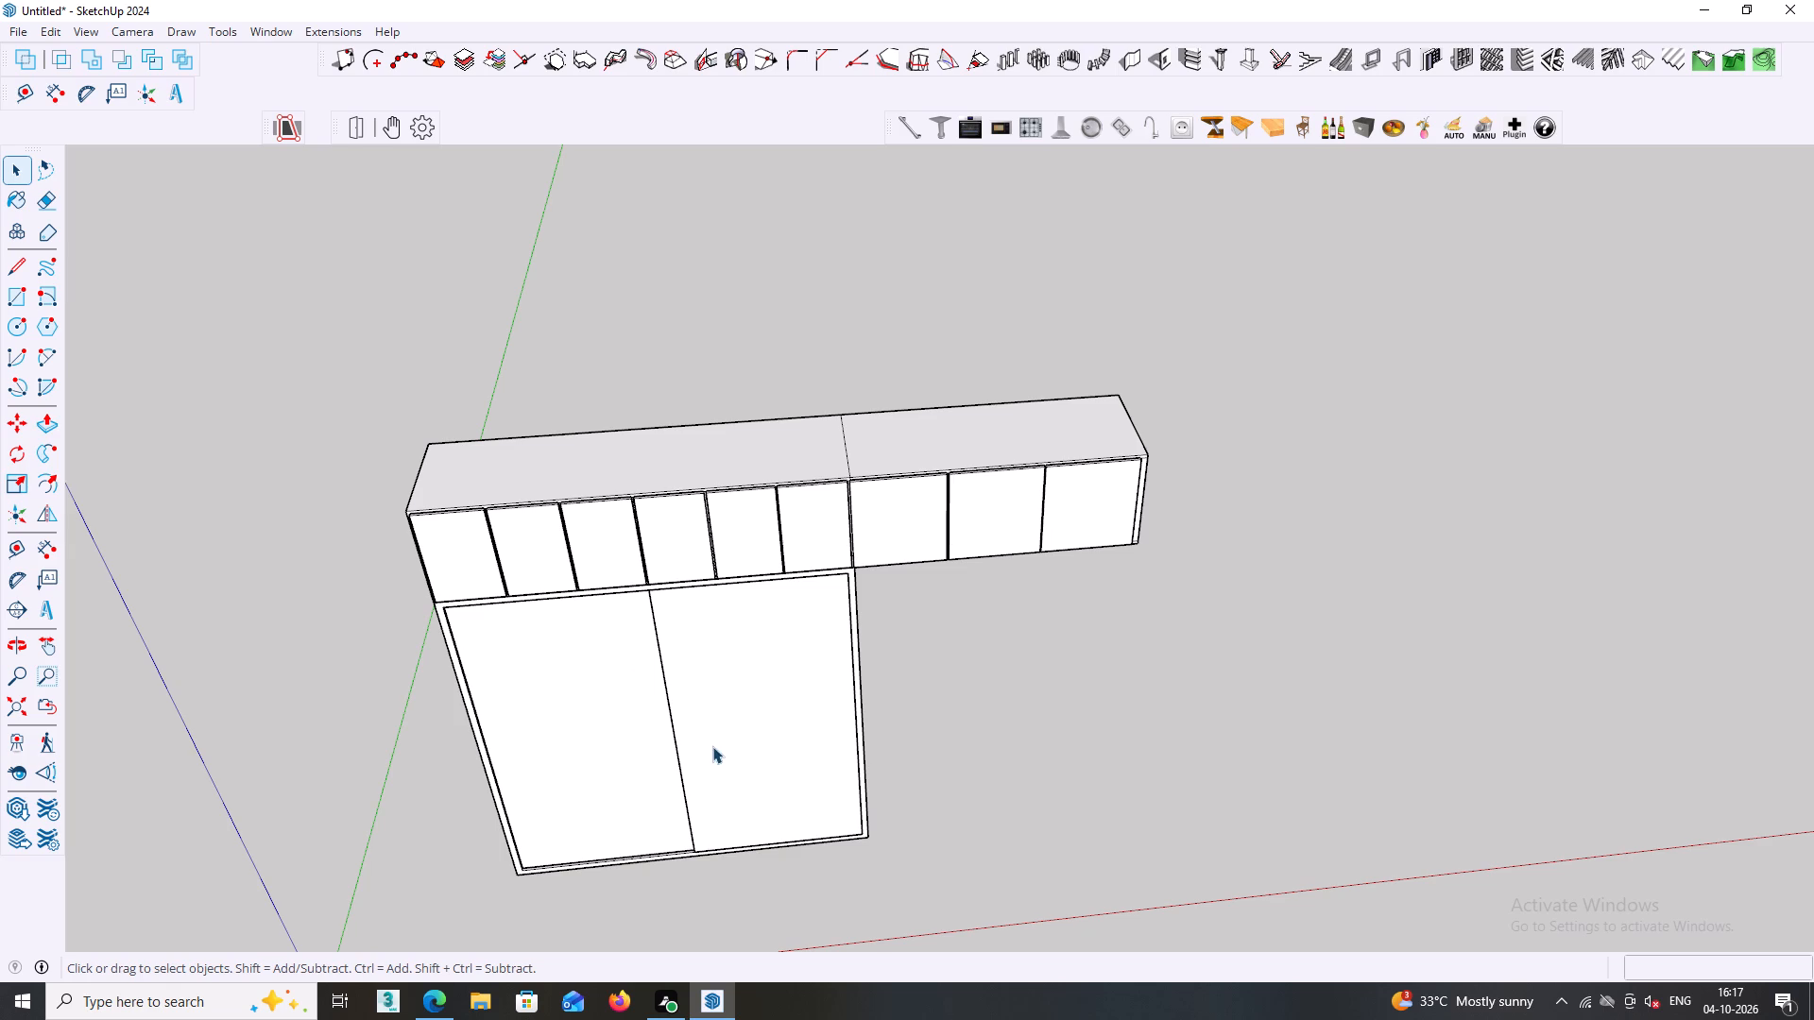
scroll(718, 752, down, 5)
middle_drag(839, 789, 855, 702)
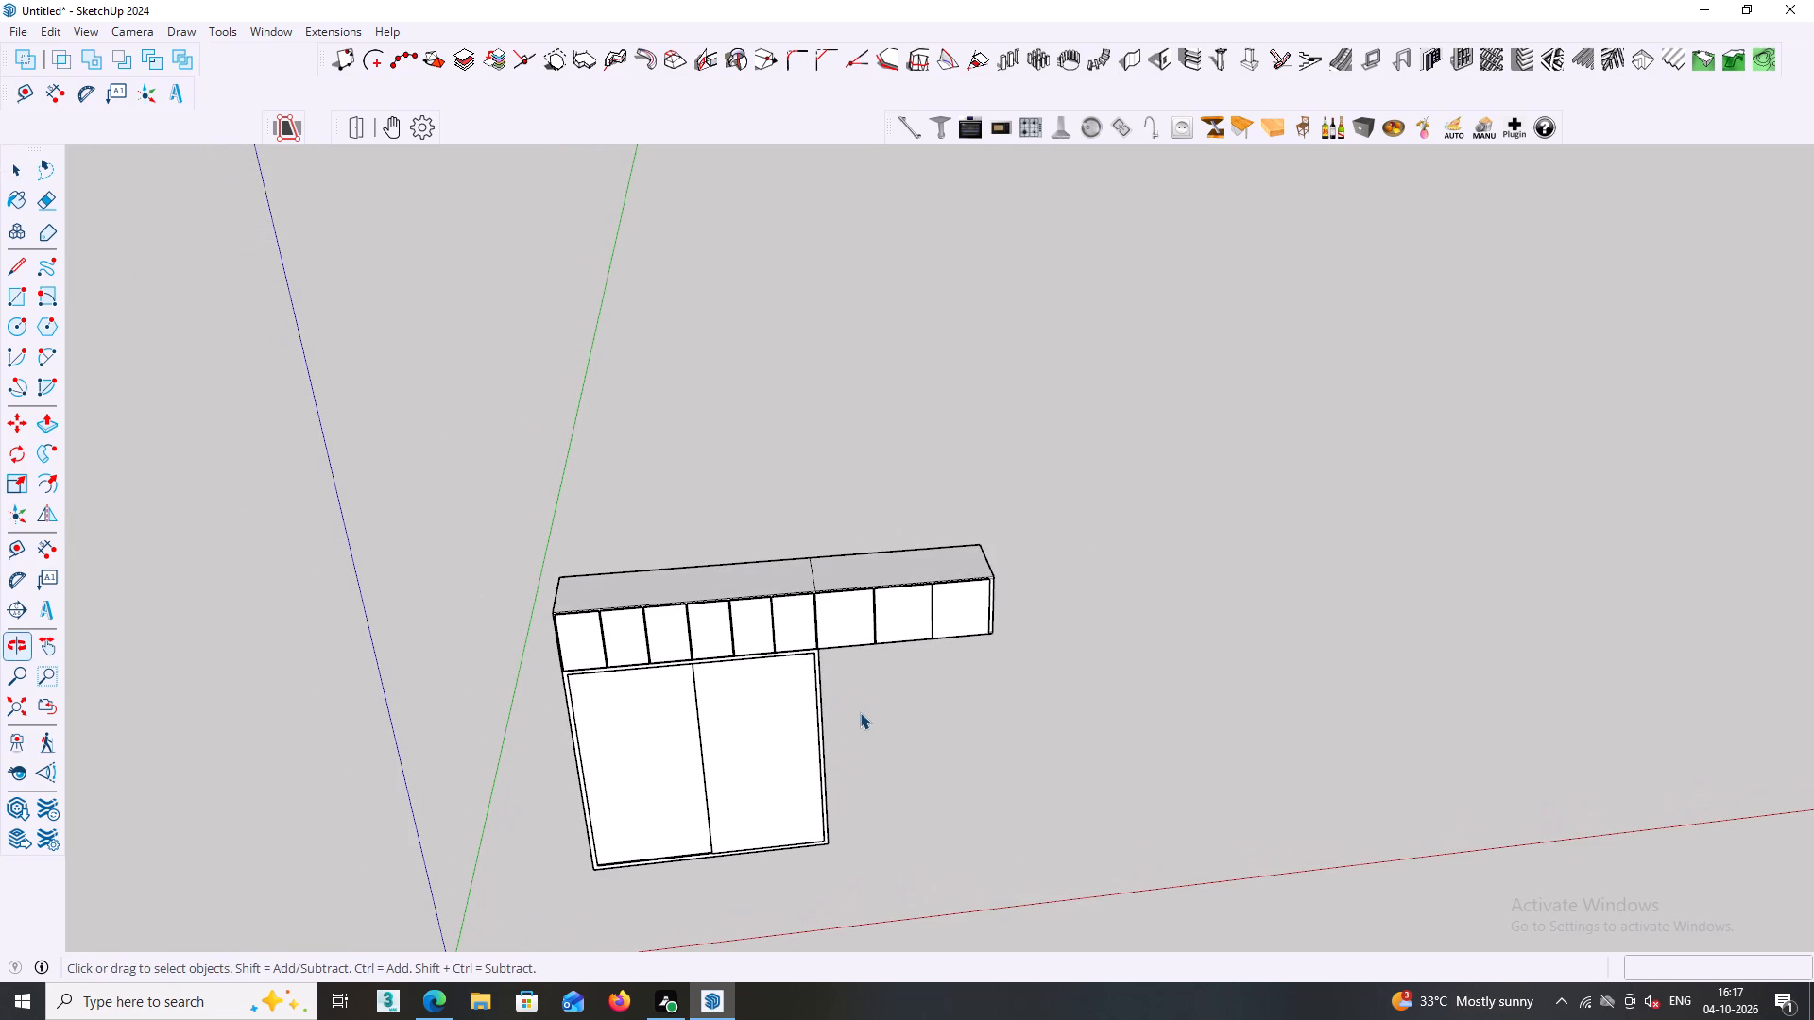
scroll(848, 714, up, 1)
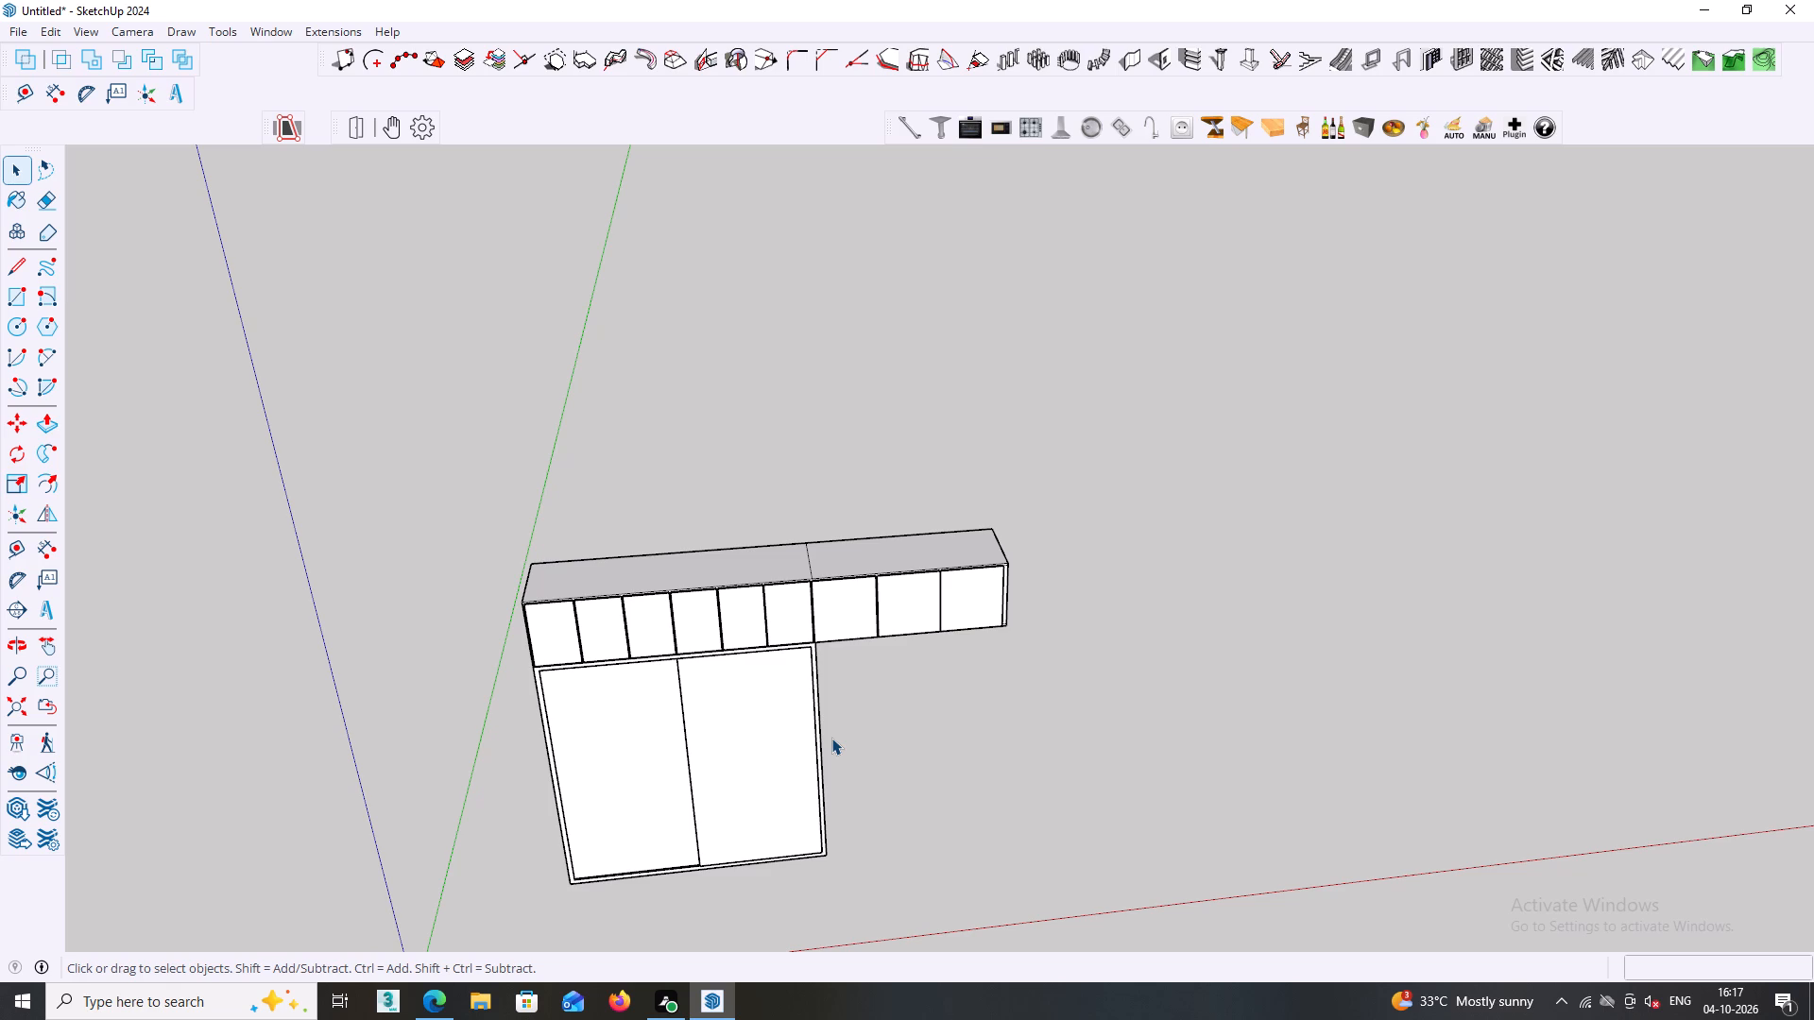
middle_drag(989, 681, 876, 685)
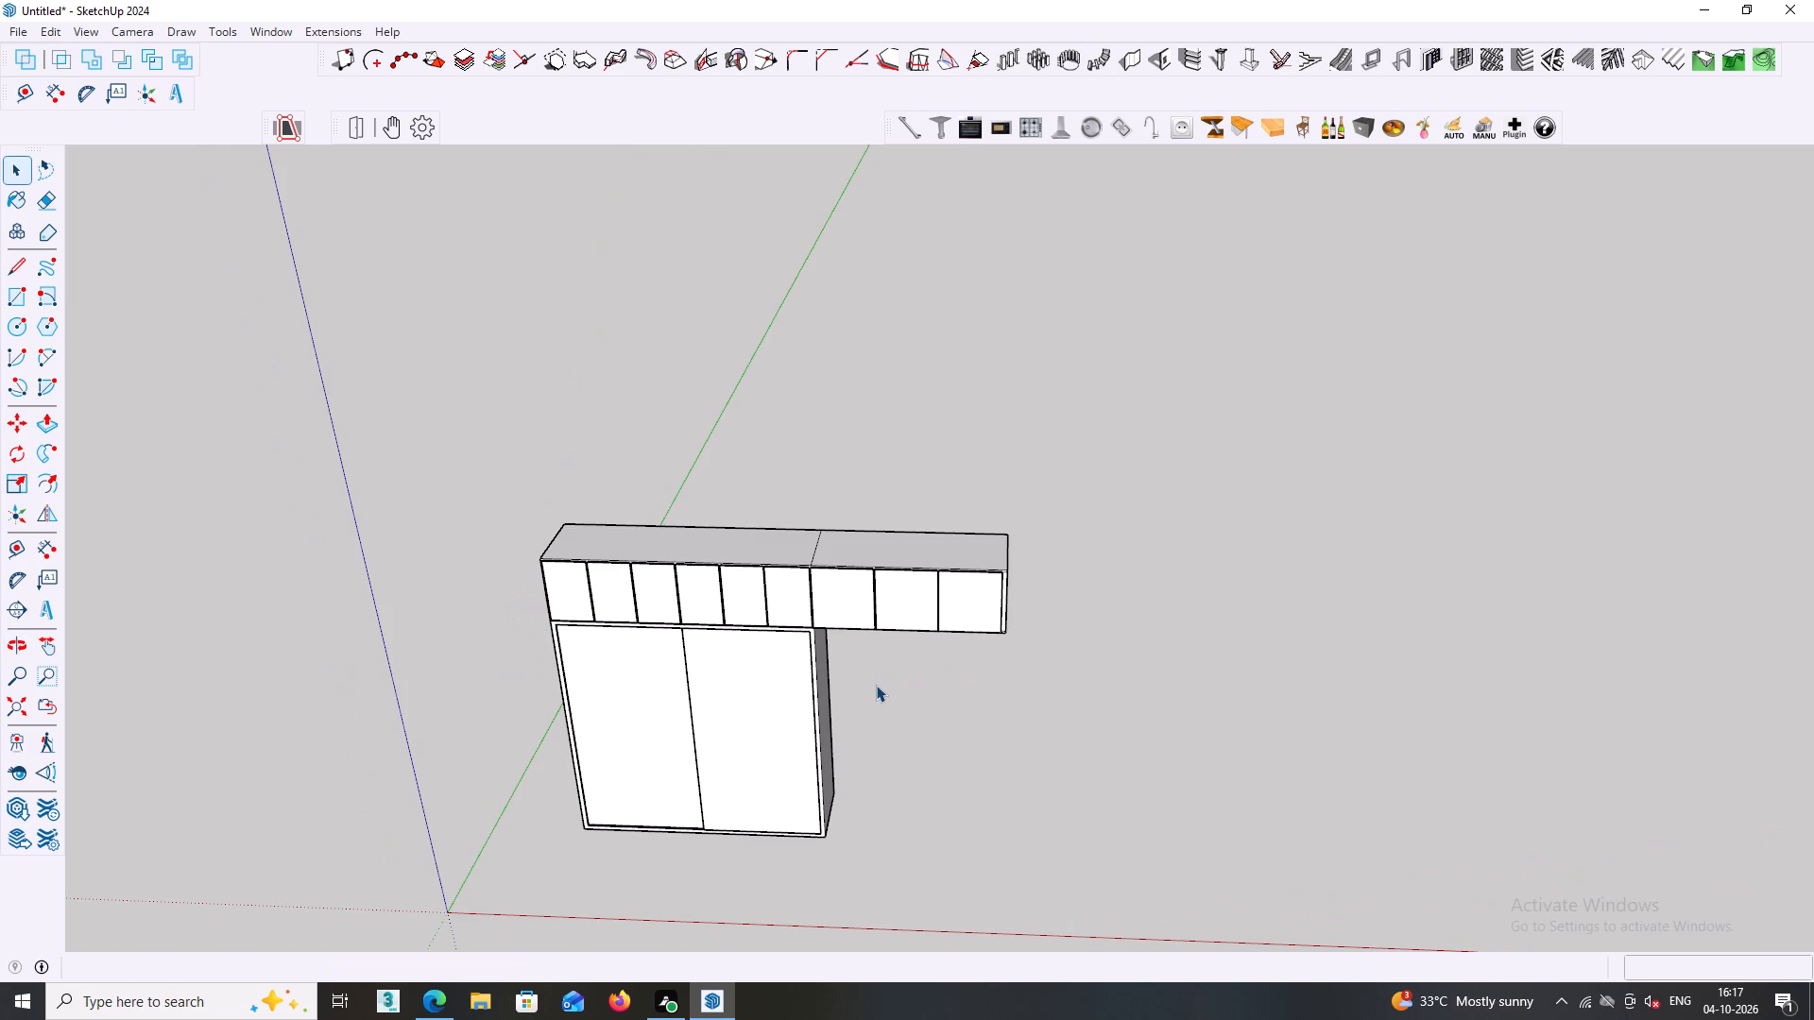
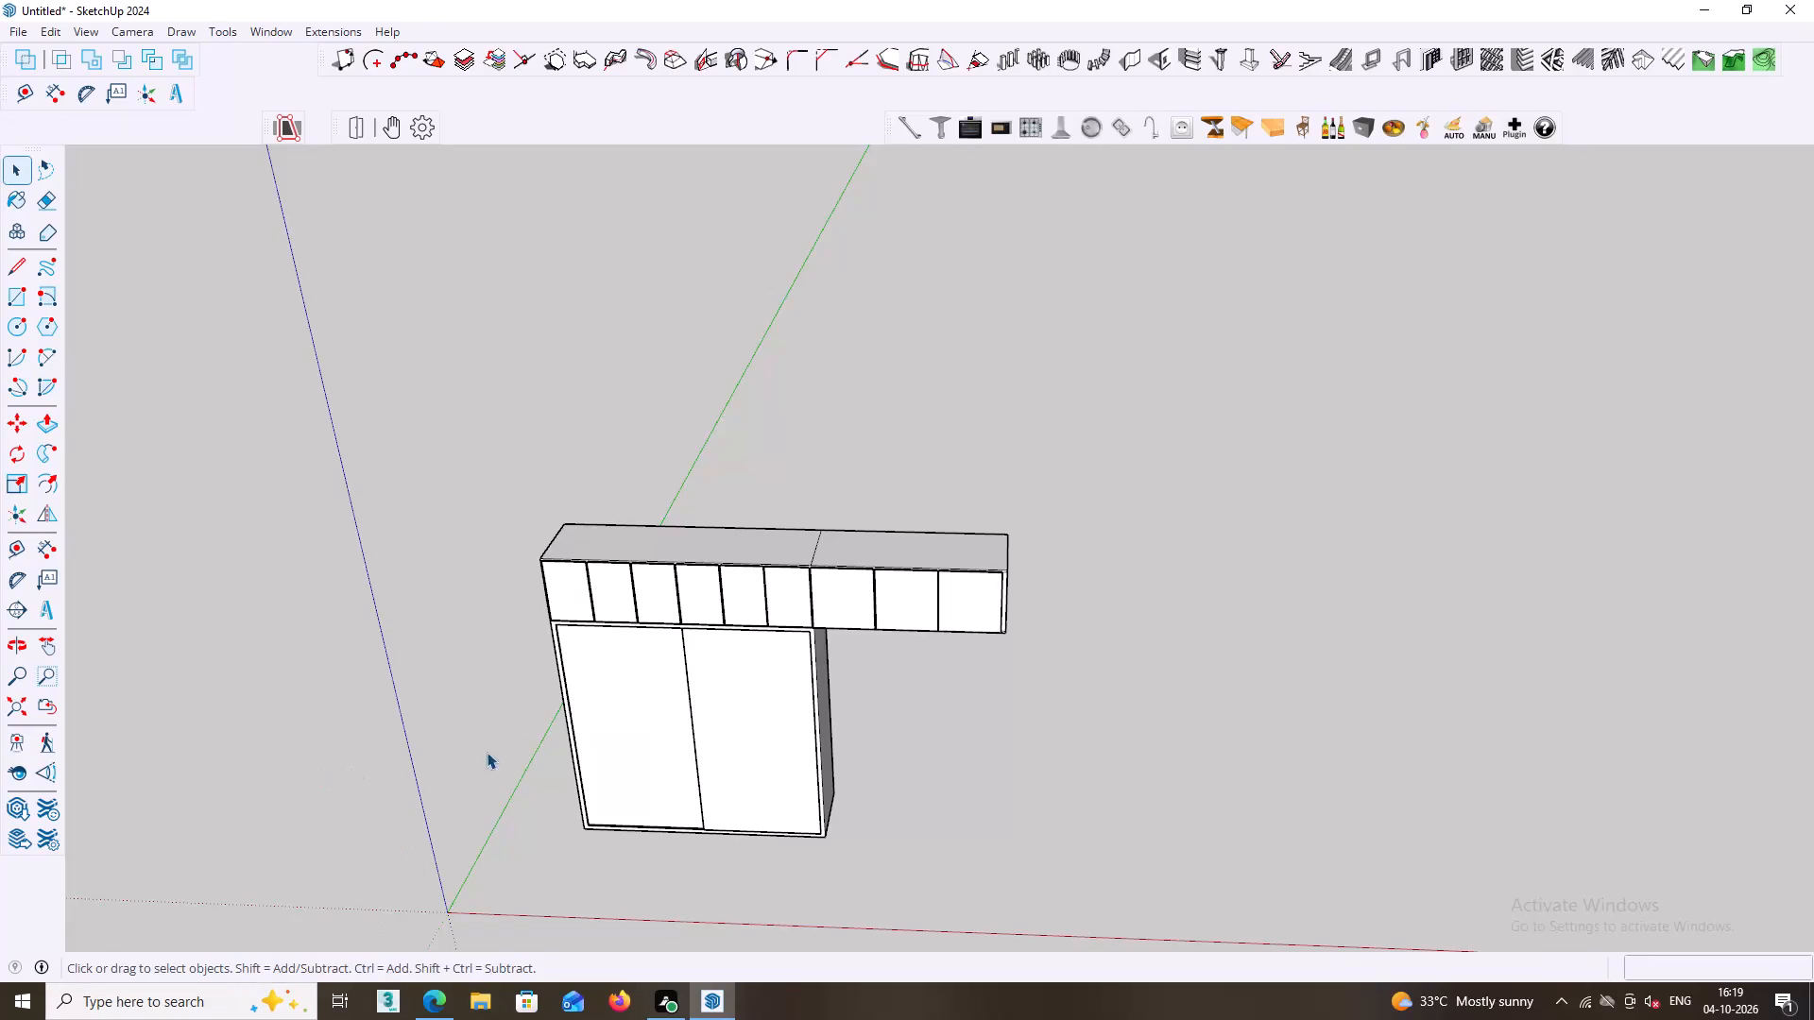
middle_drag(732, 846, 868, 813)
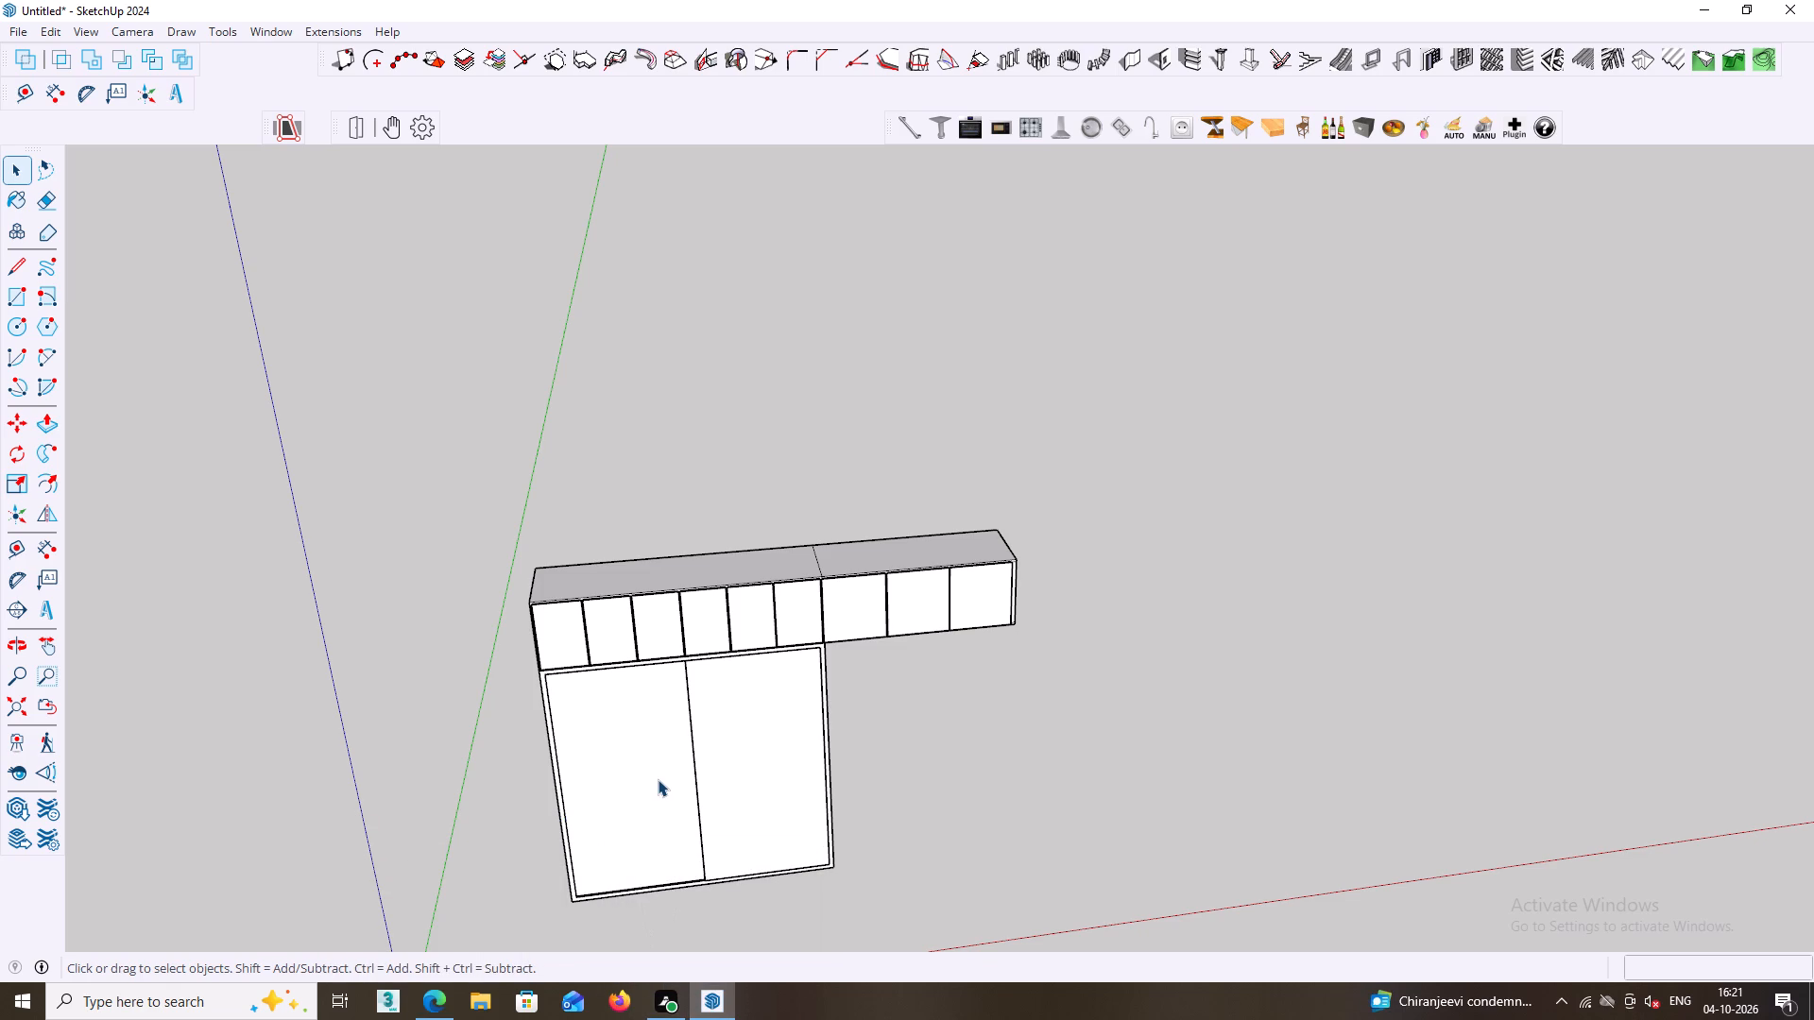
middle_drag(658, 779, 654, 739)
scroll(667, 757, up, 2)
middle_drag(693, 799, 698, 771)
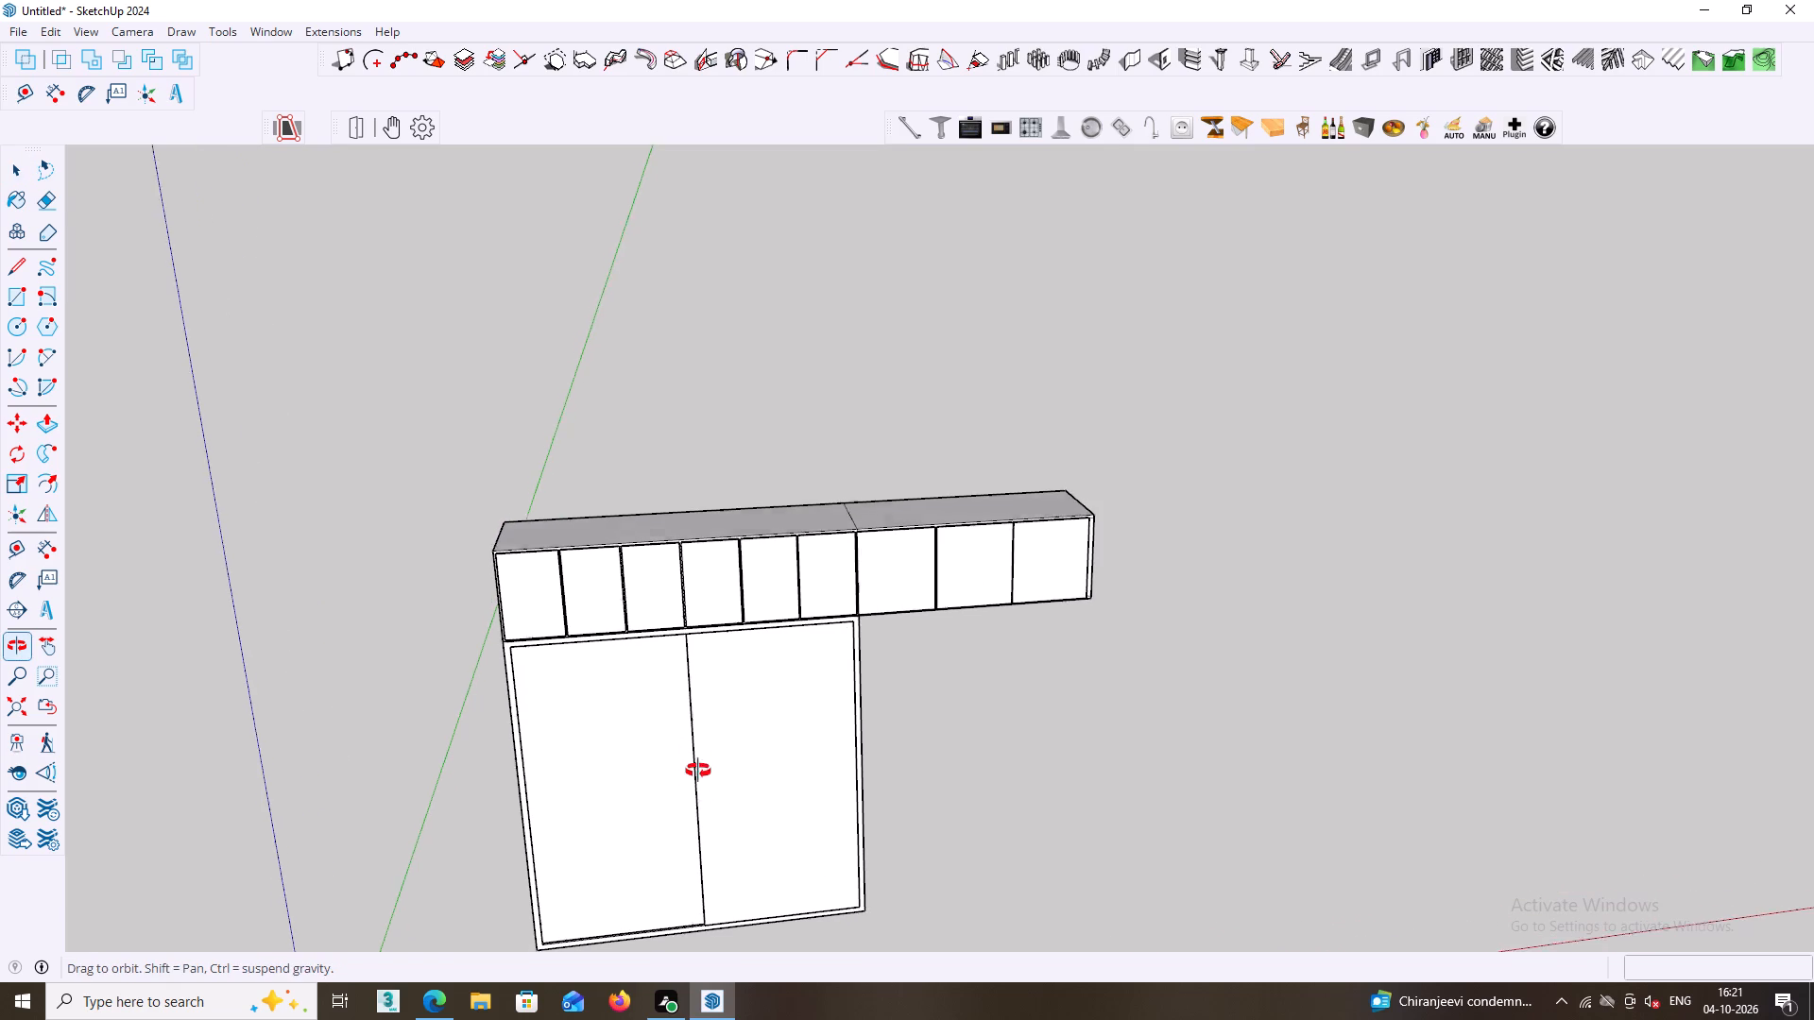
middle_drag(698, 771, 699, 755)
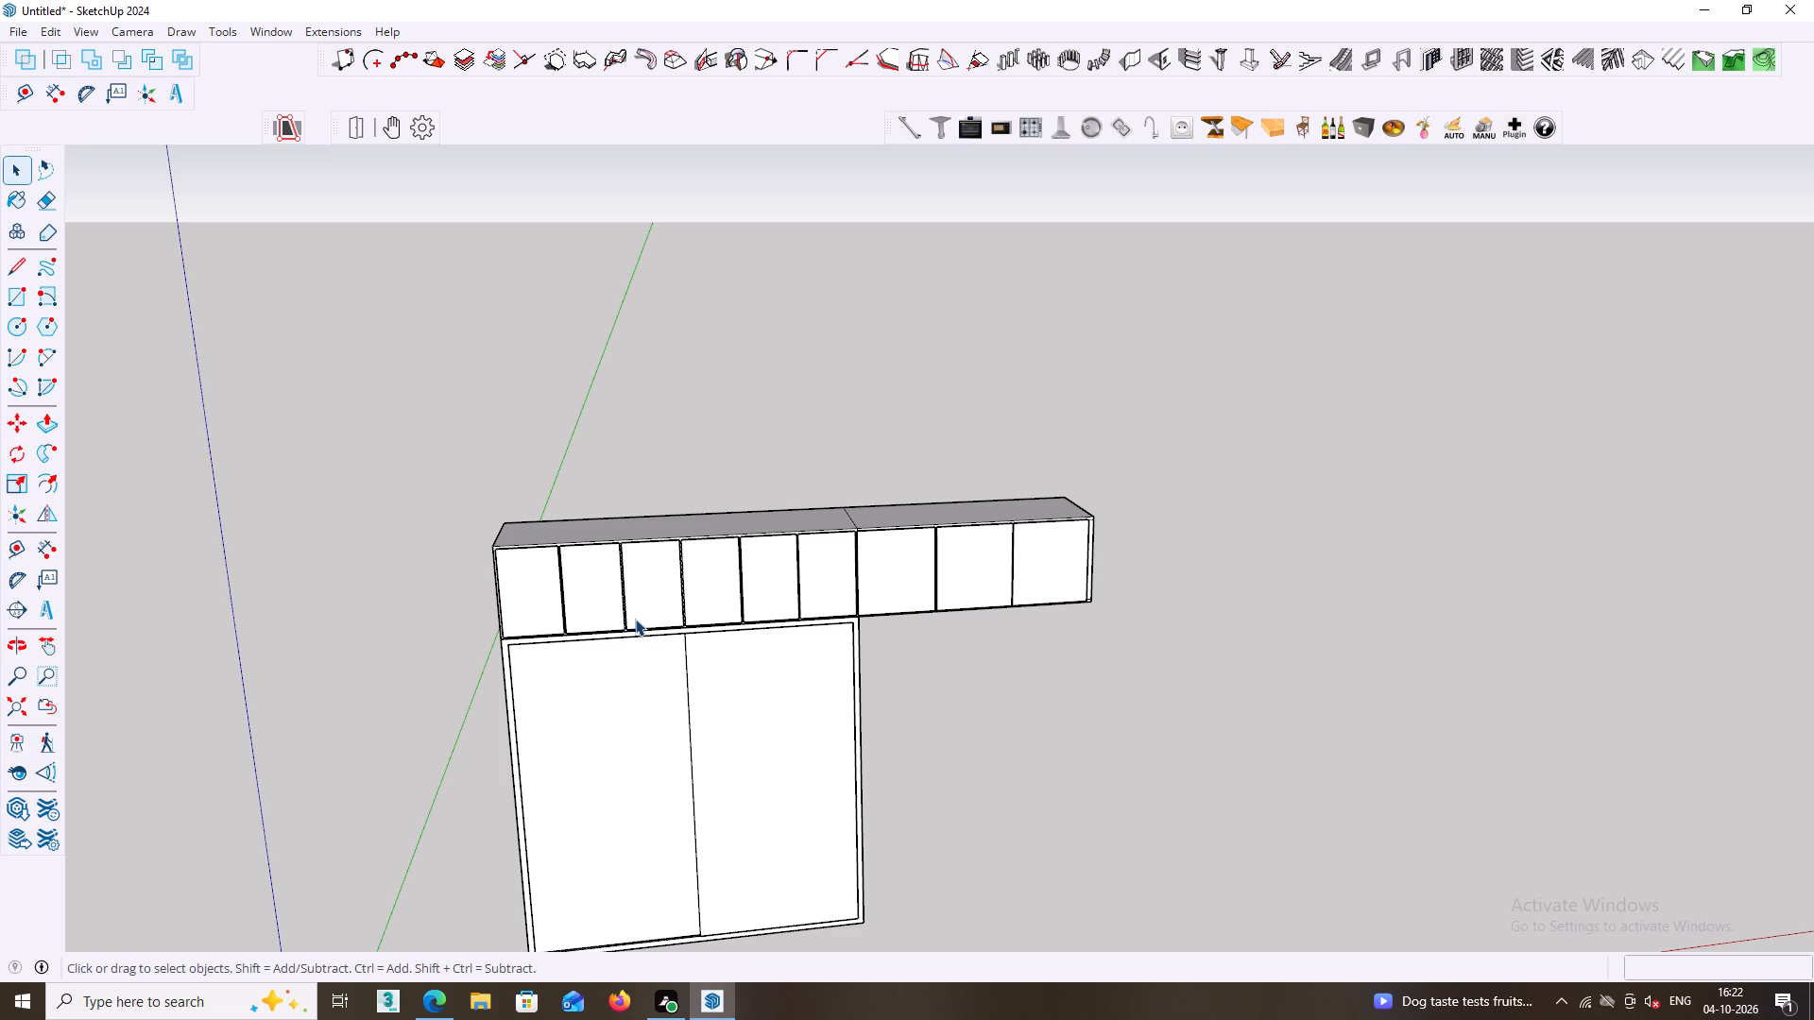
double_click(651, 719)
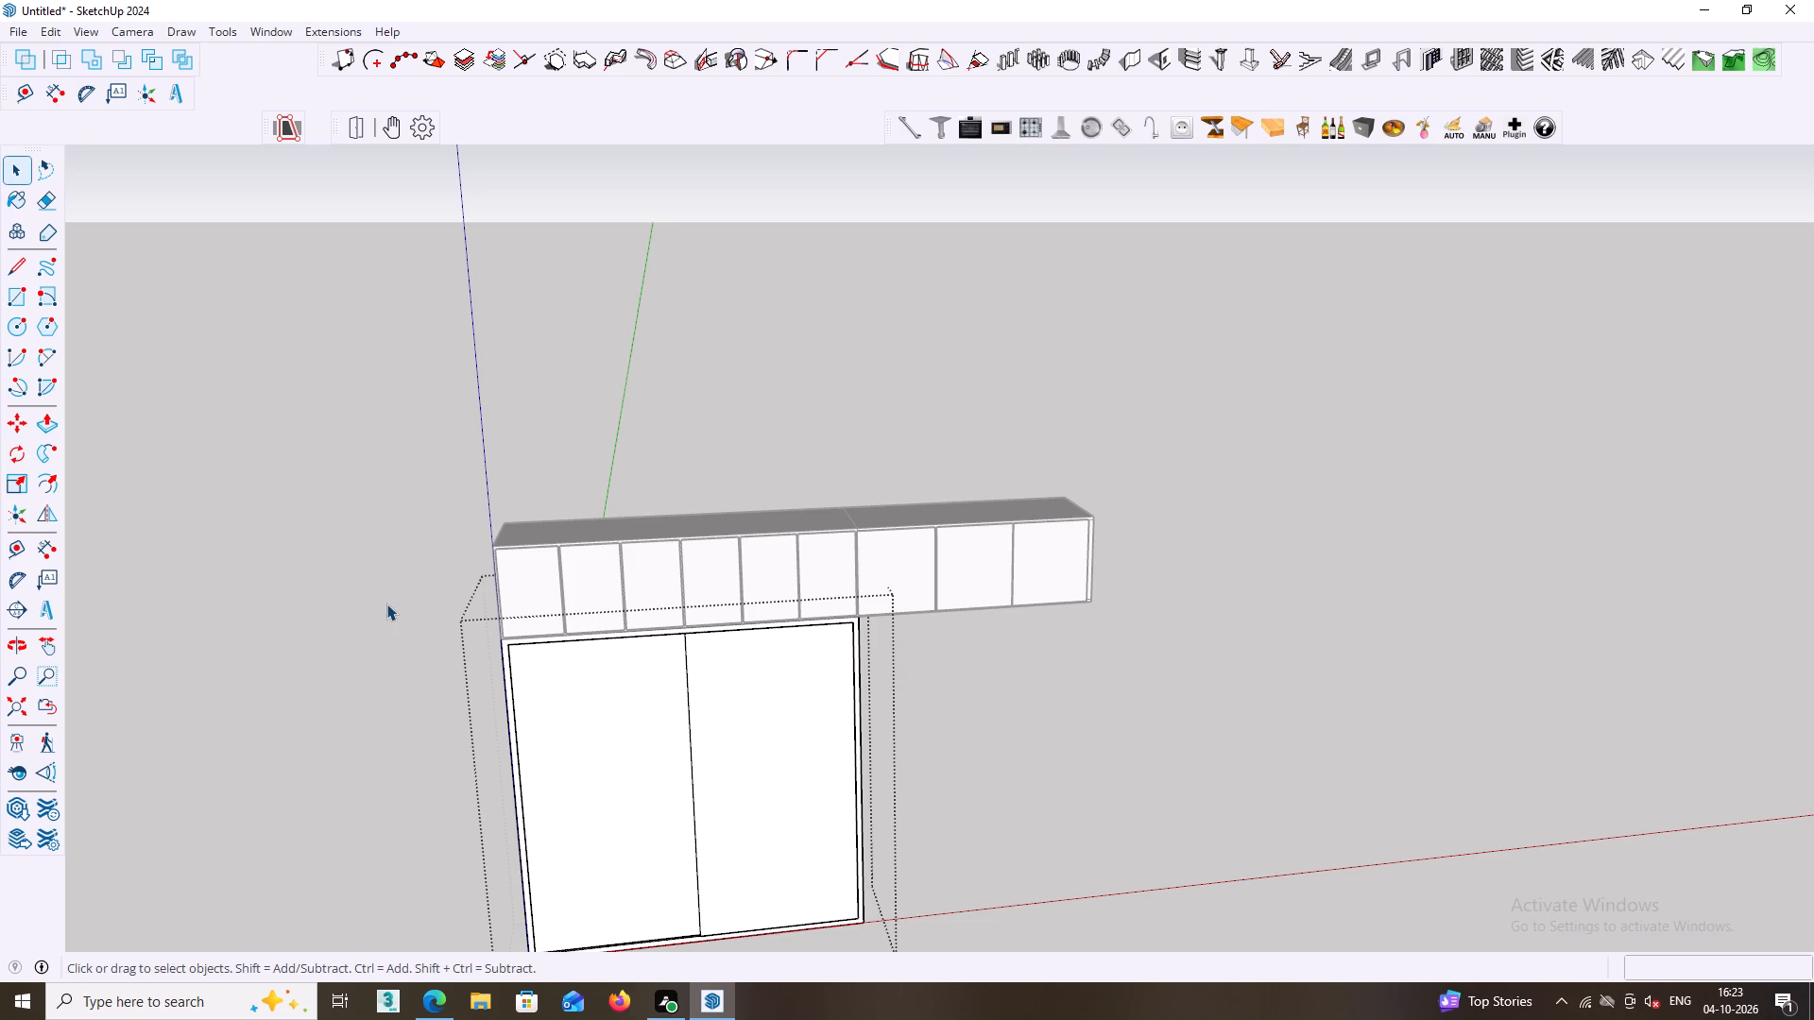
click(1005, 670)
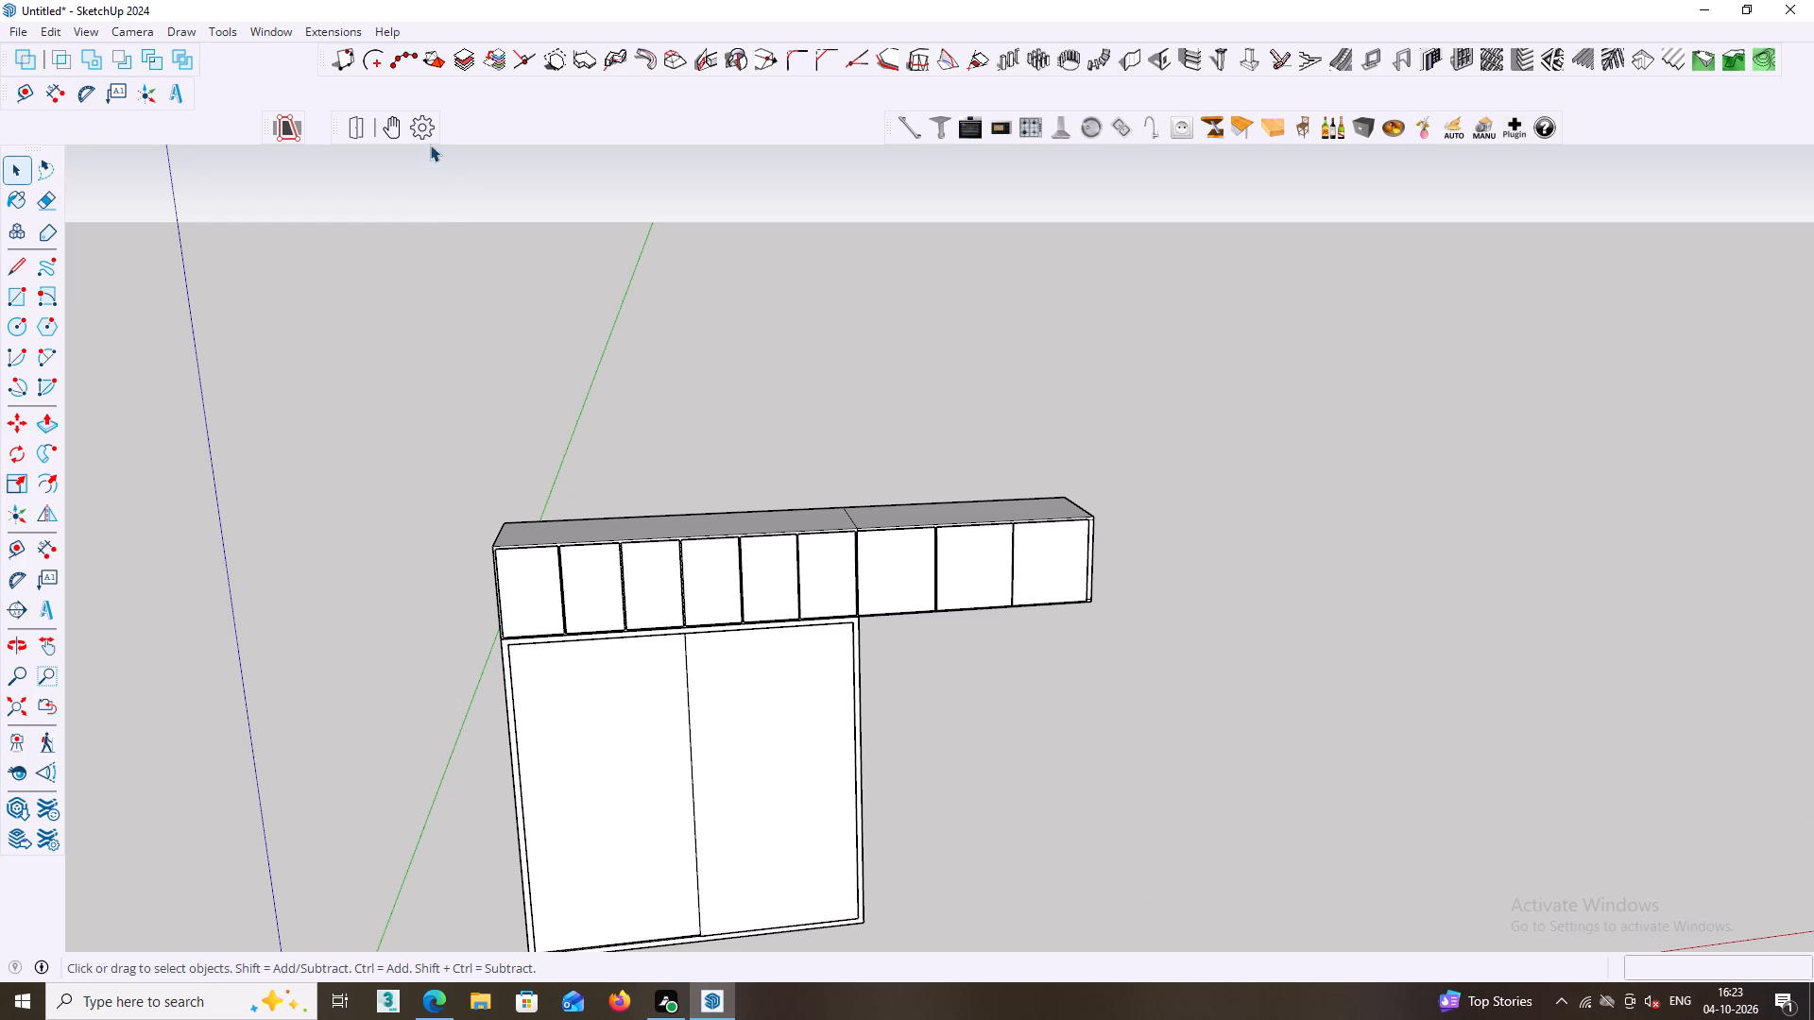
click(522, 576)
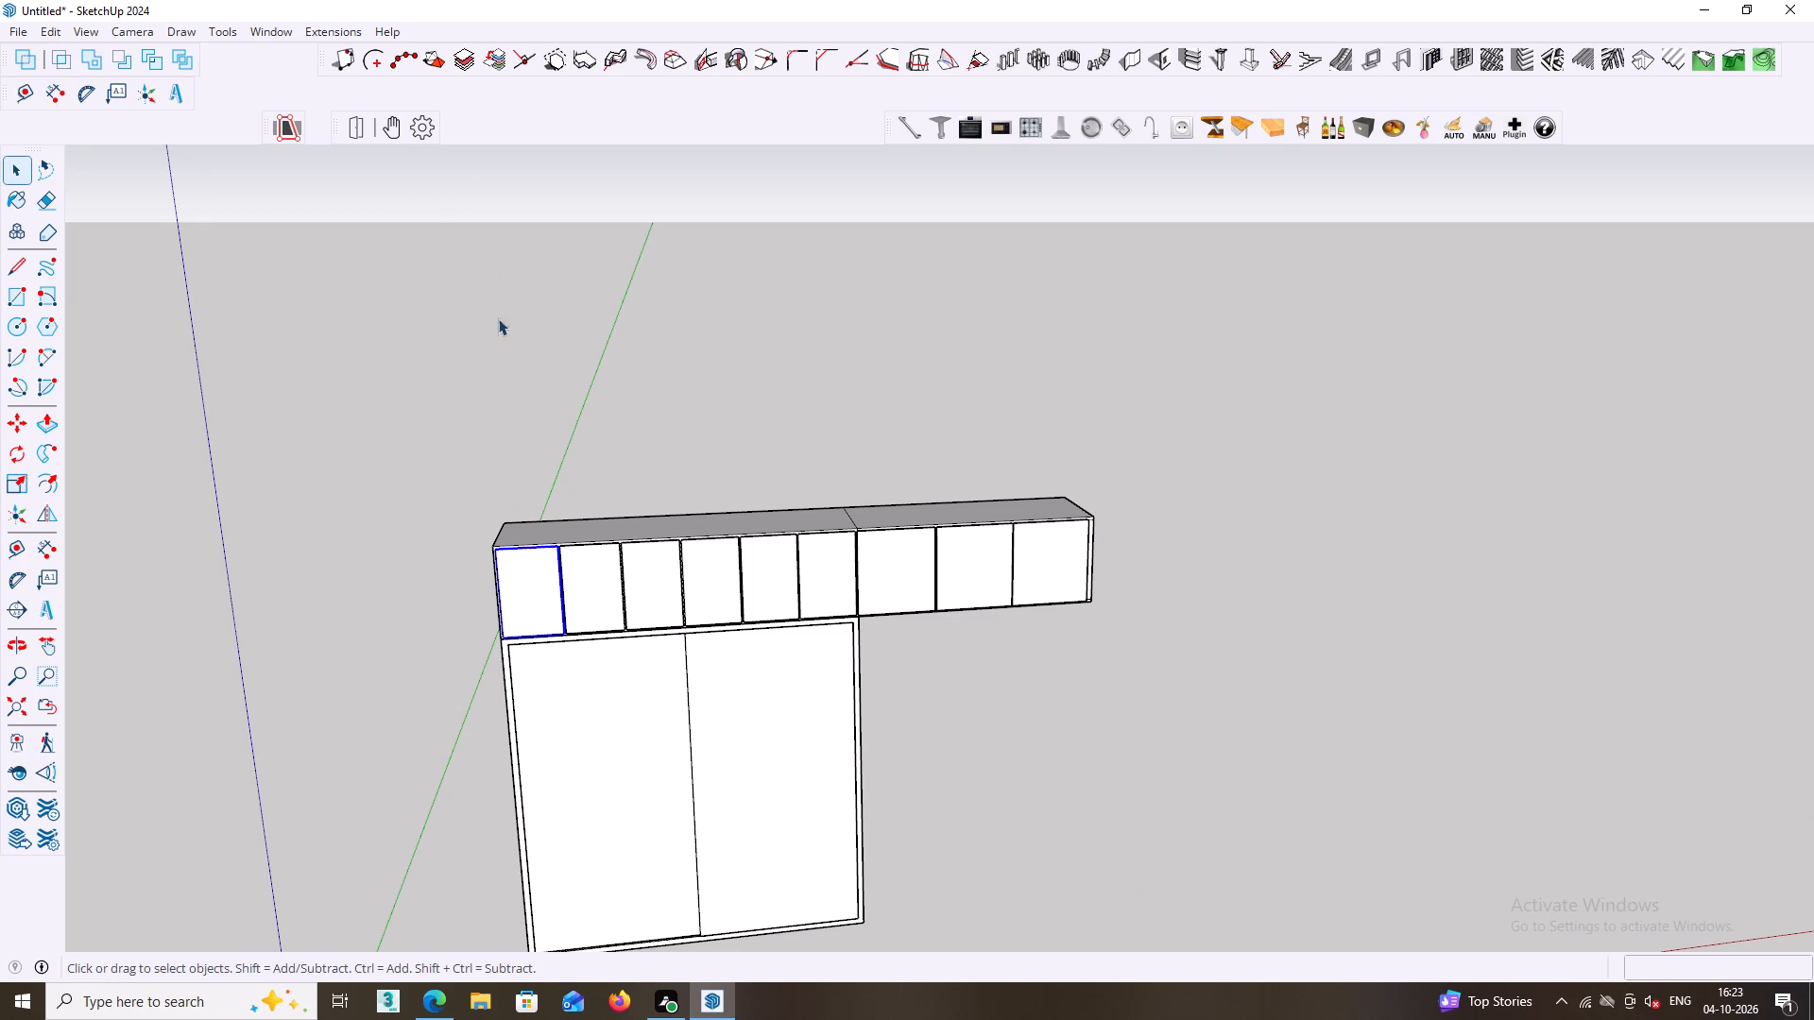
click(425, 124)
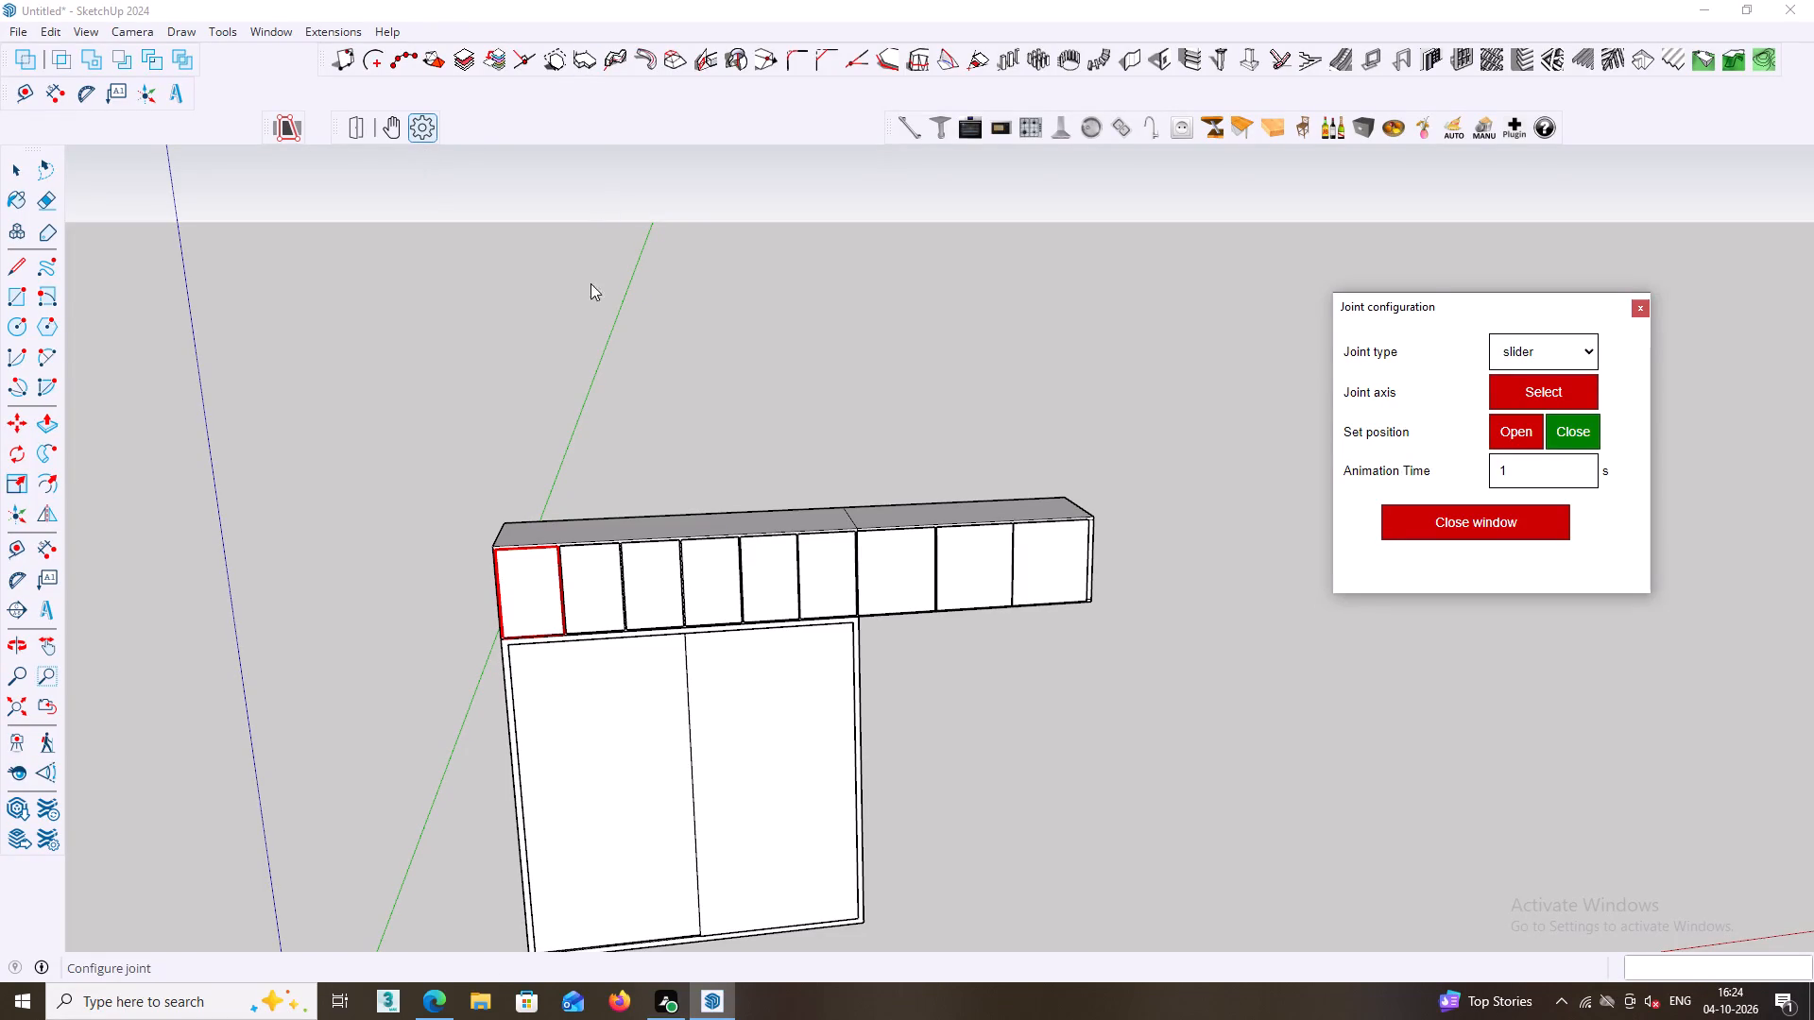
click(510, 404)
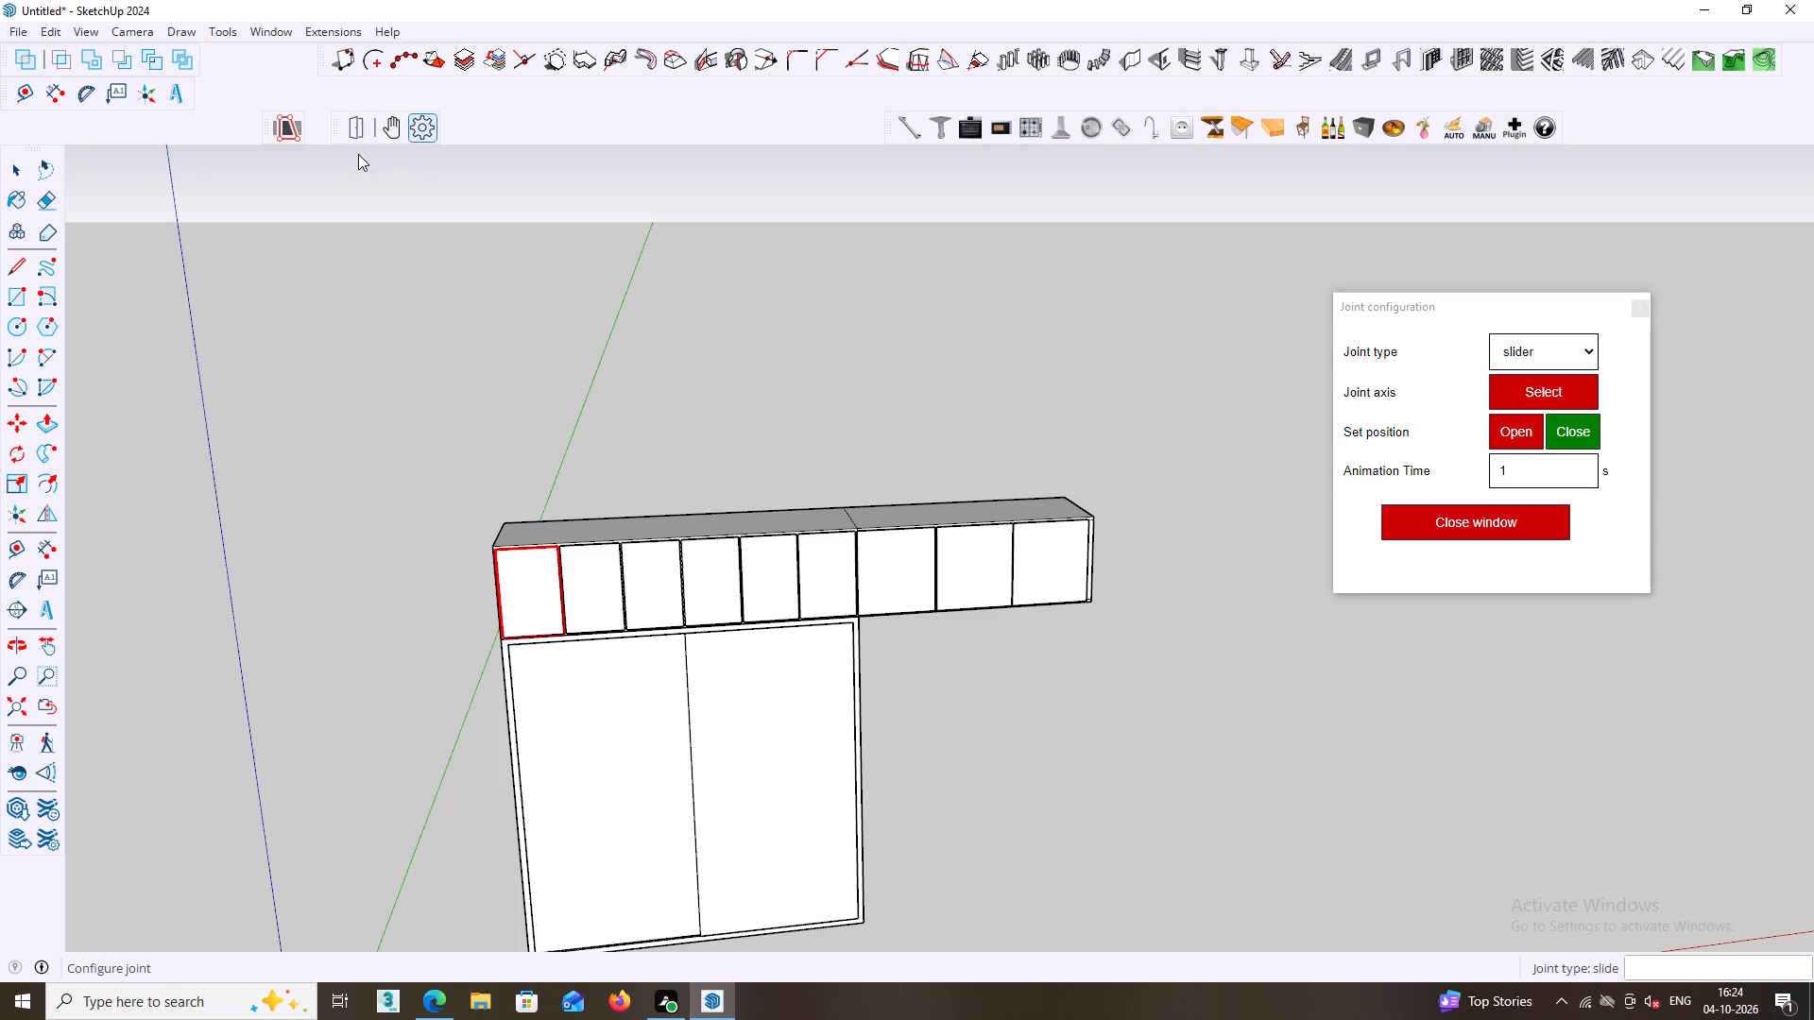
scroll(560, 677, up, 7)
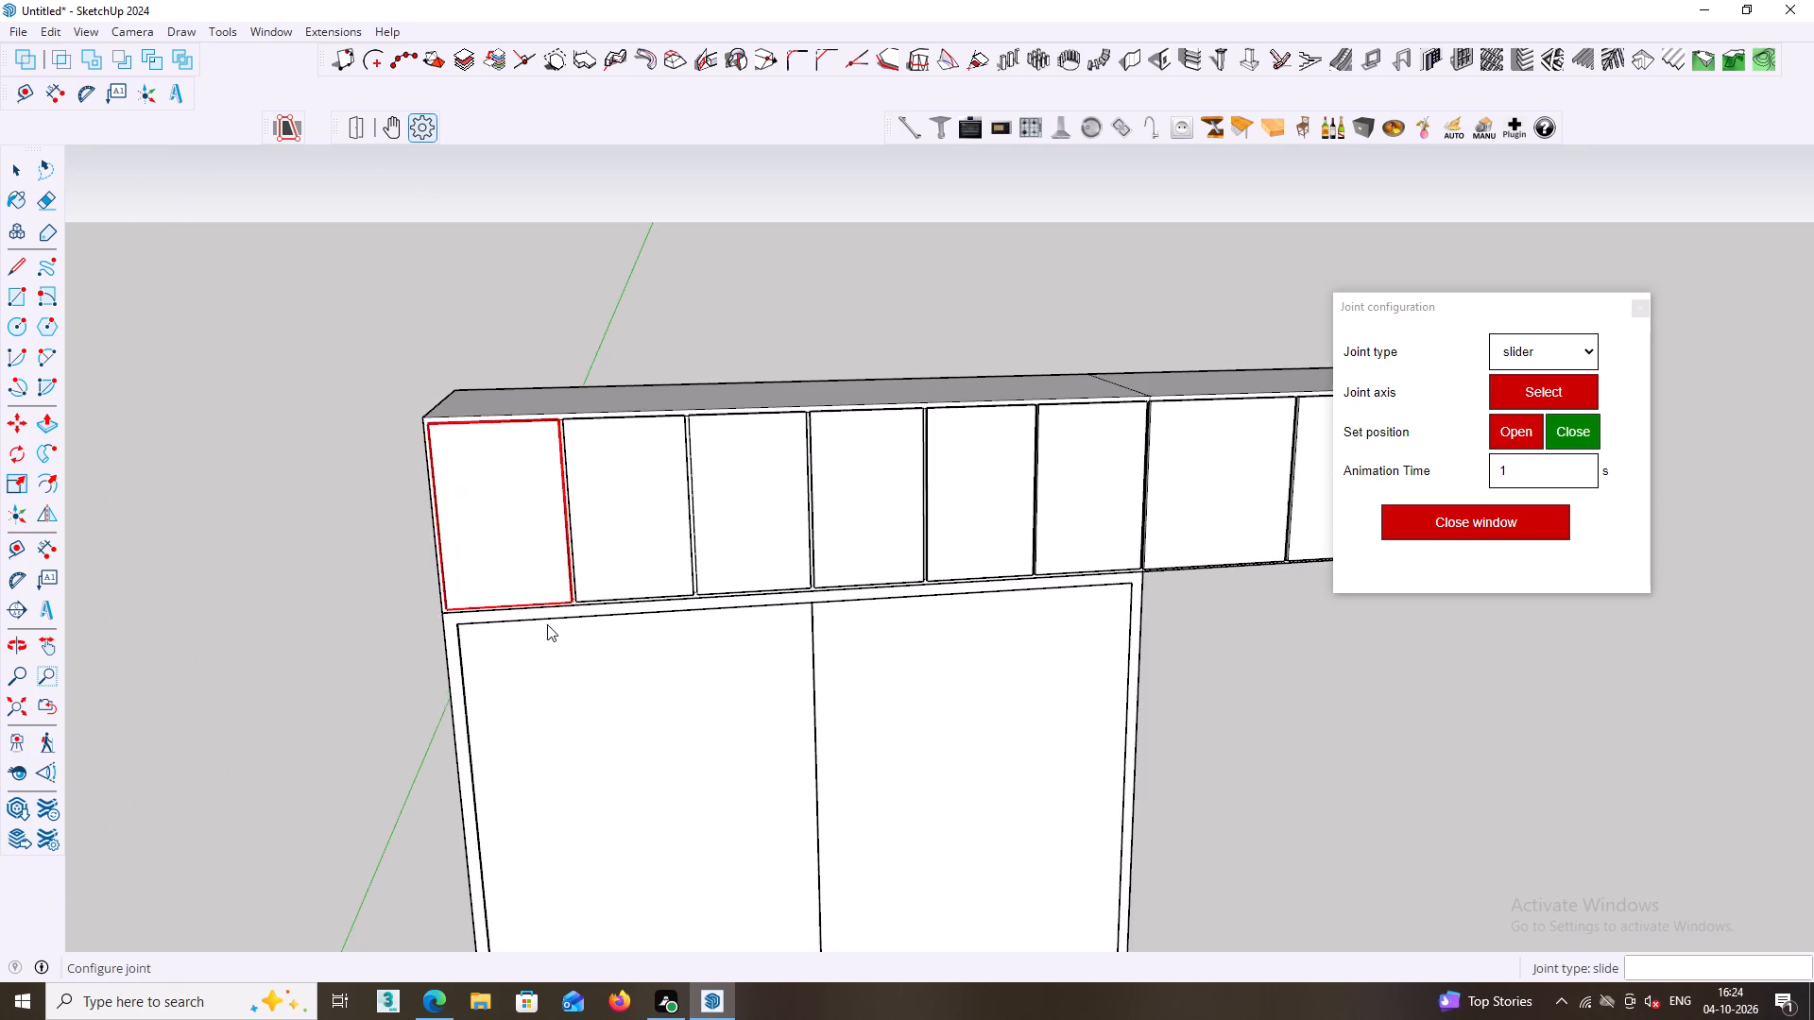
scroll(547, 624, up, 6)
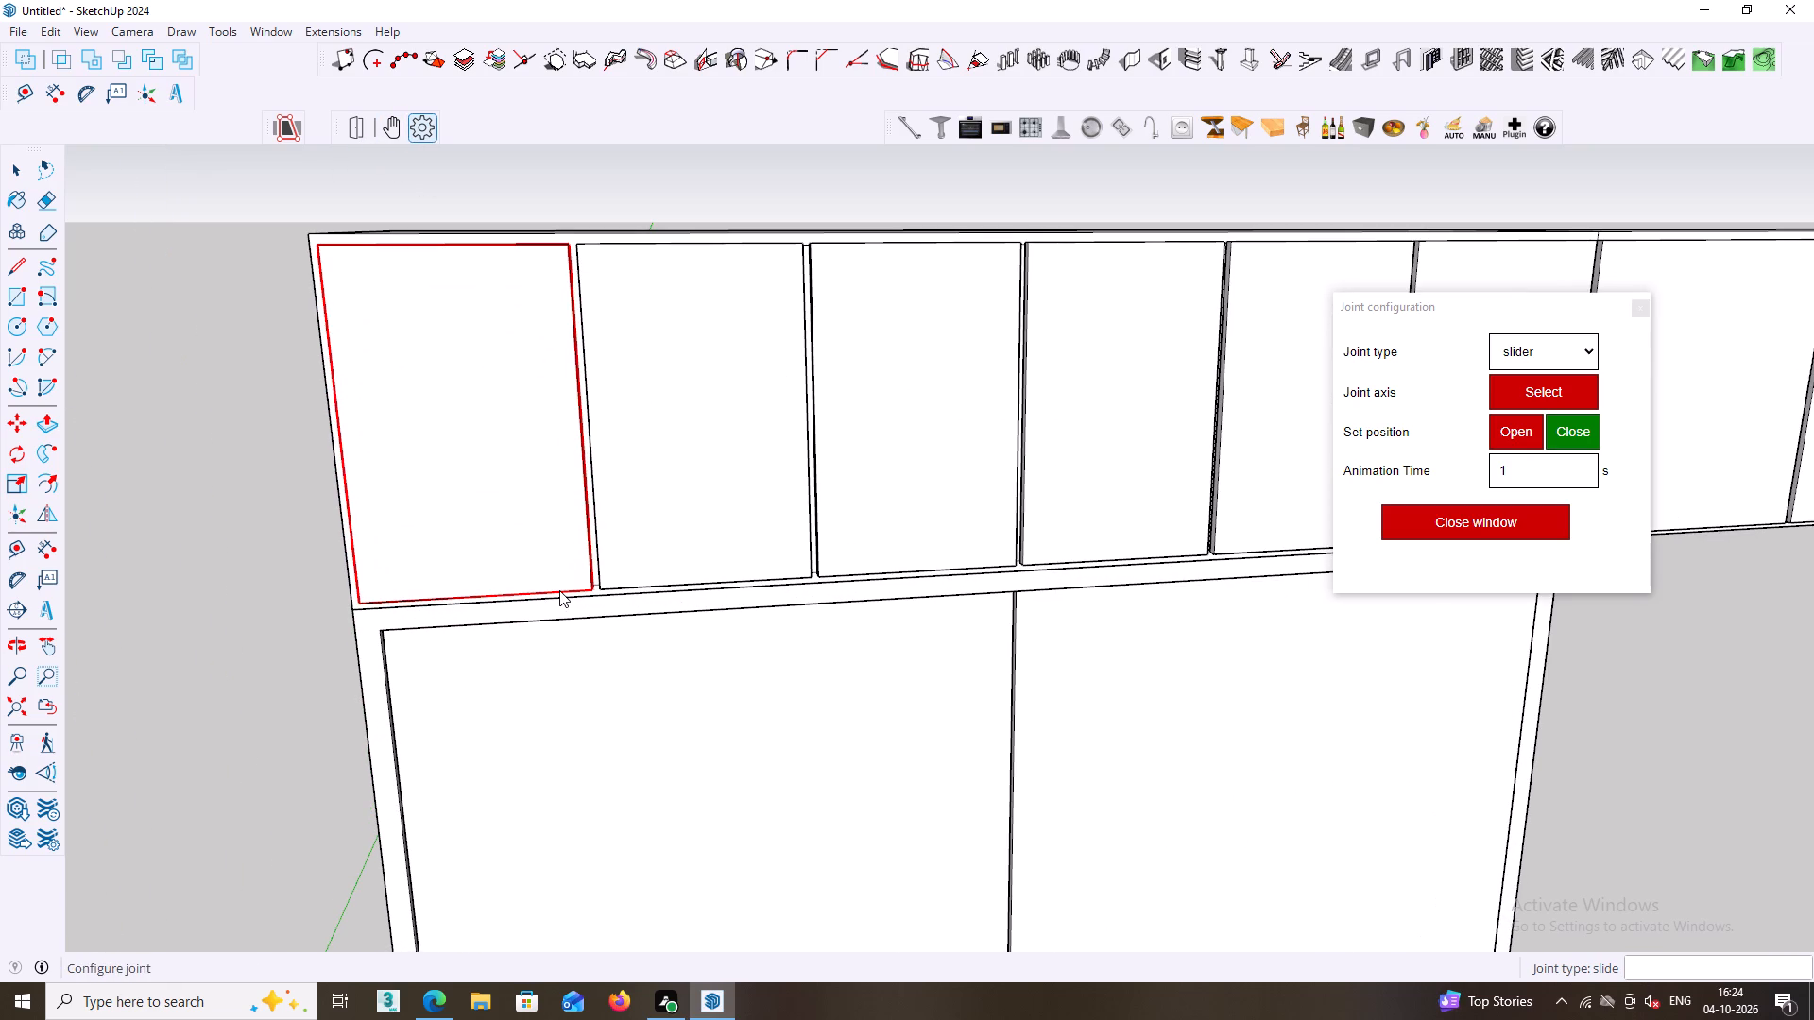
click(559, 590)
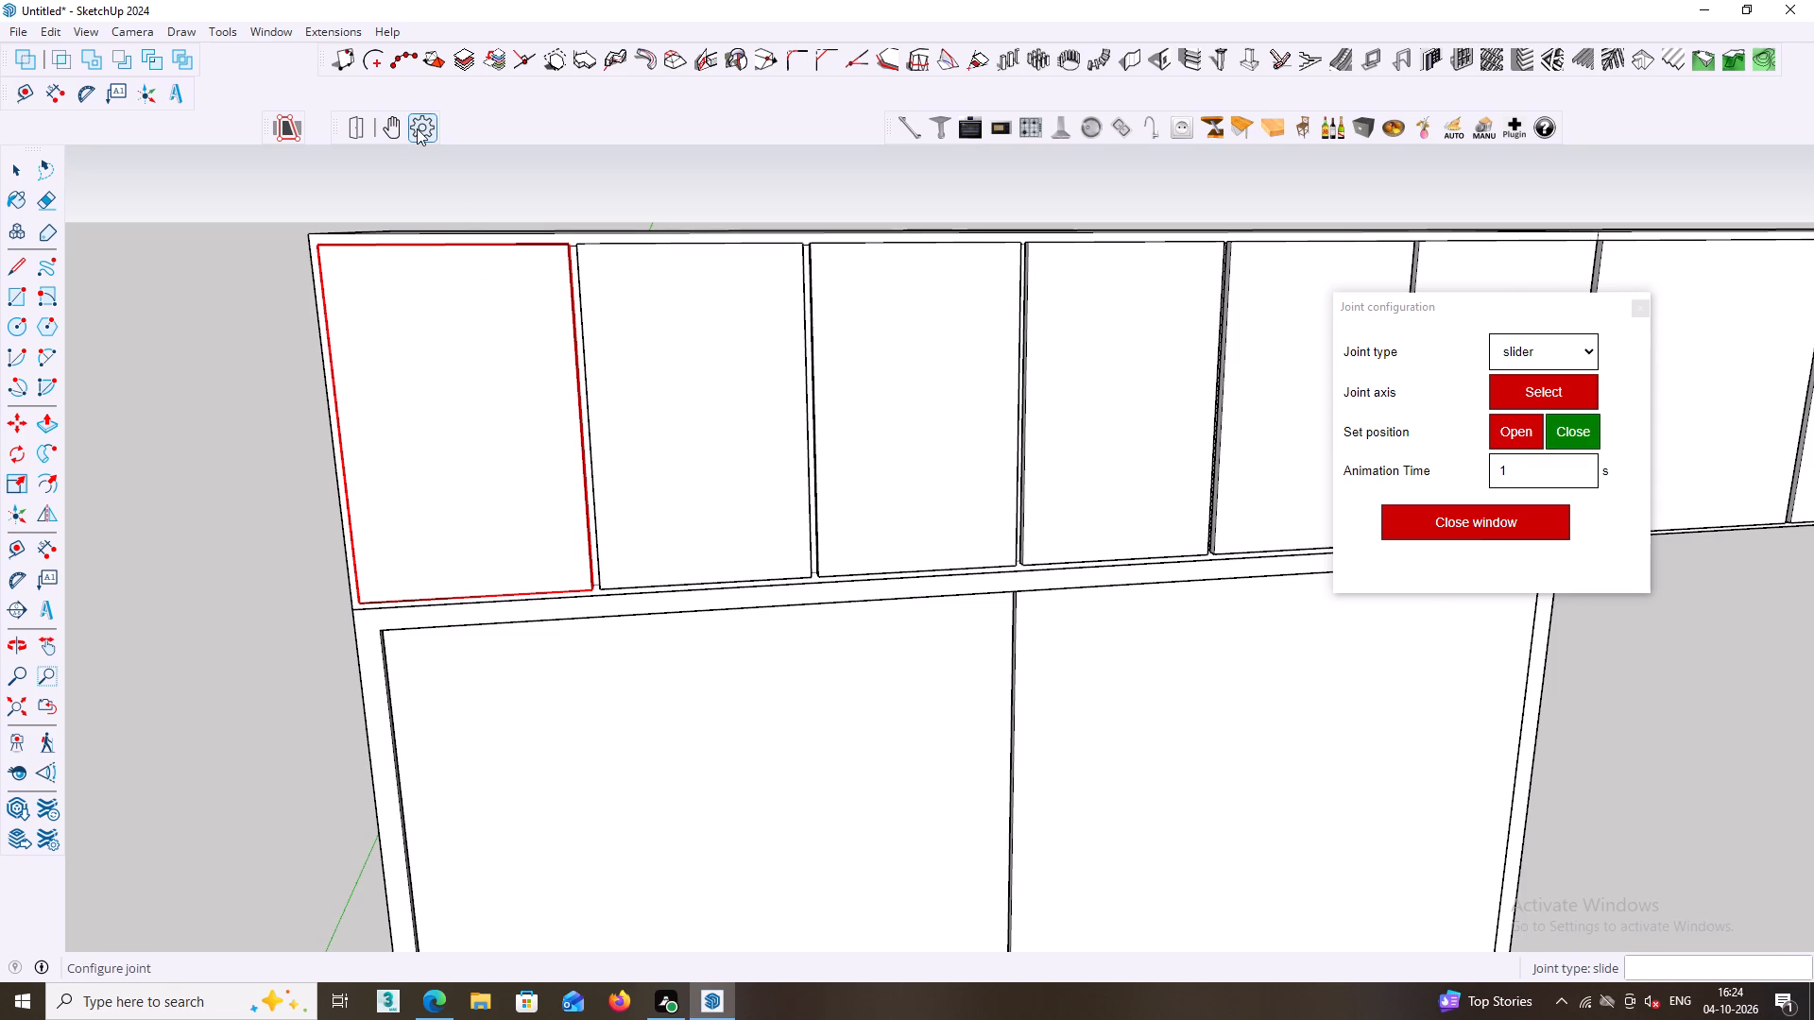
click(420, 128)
Configure the first upper door's joint as a hinge, using the door's outer vertical edge as the joint axis.
click(436, 275)
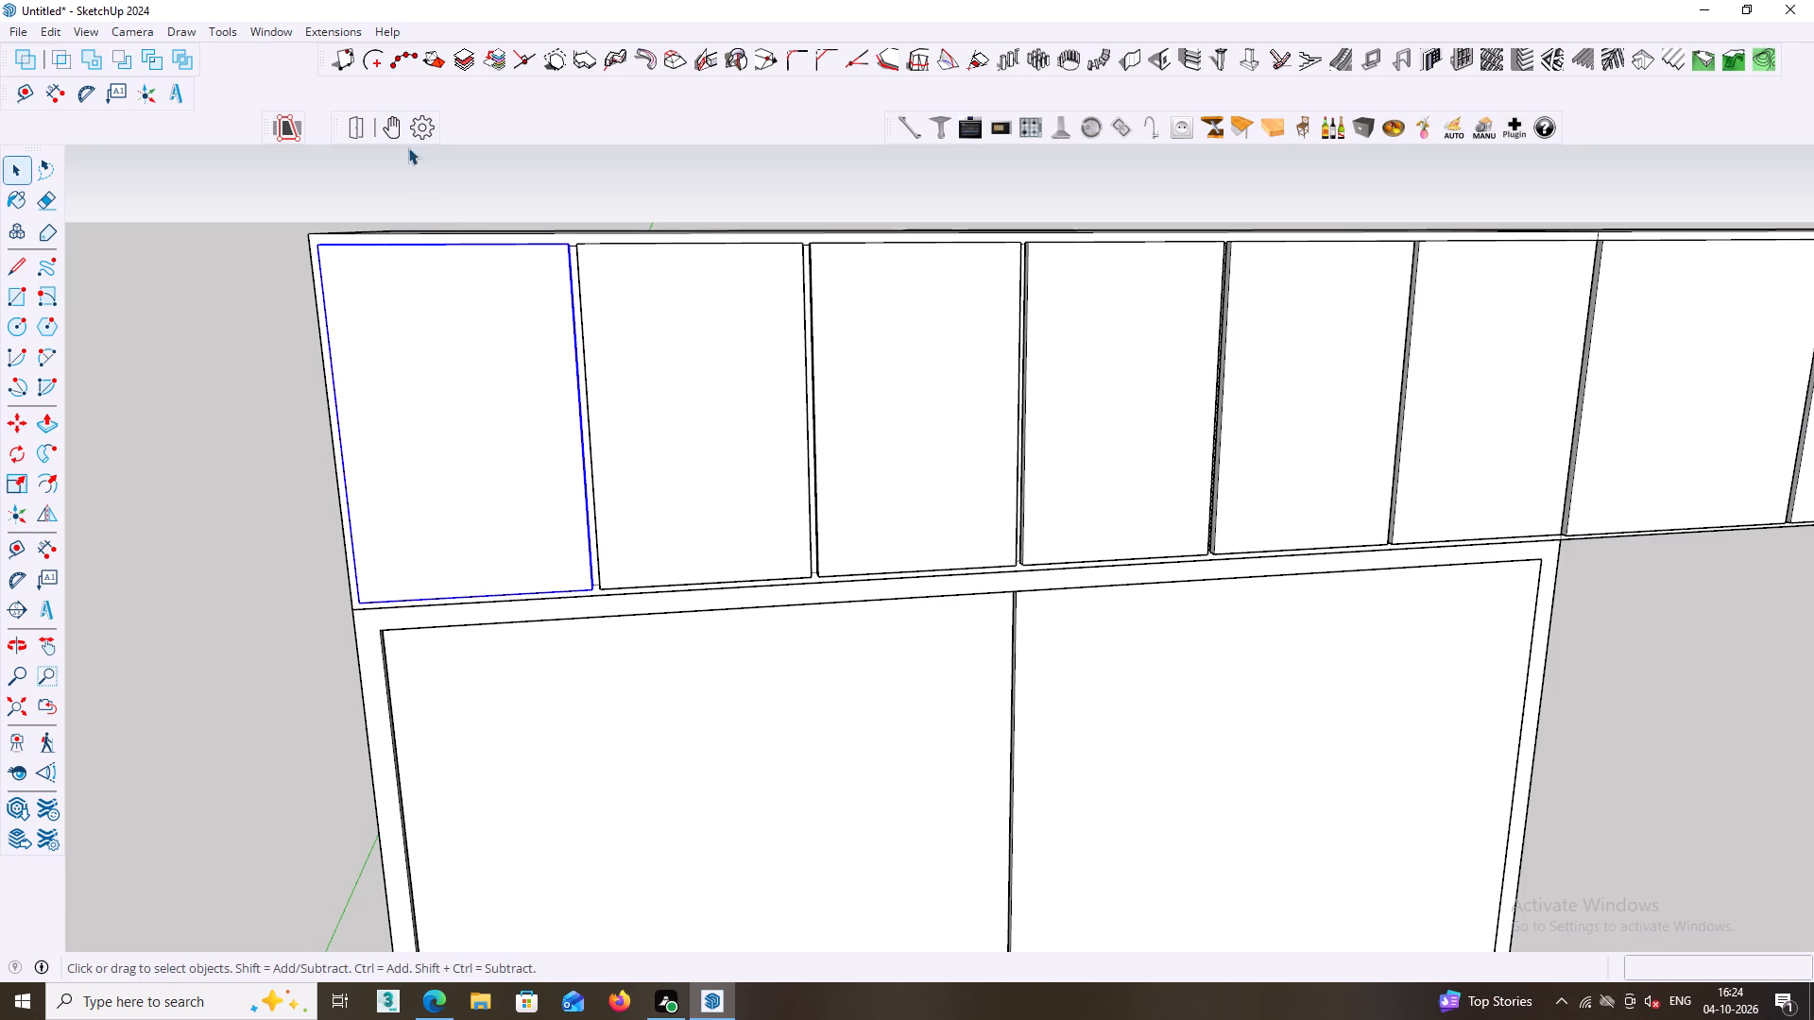
click(419, 133)
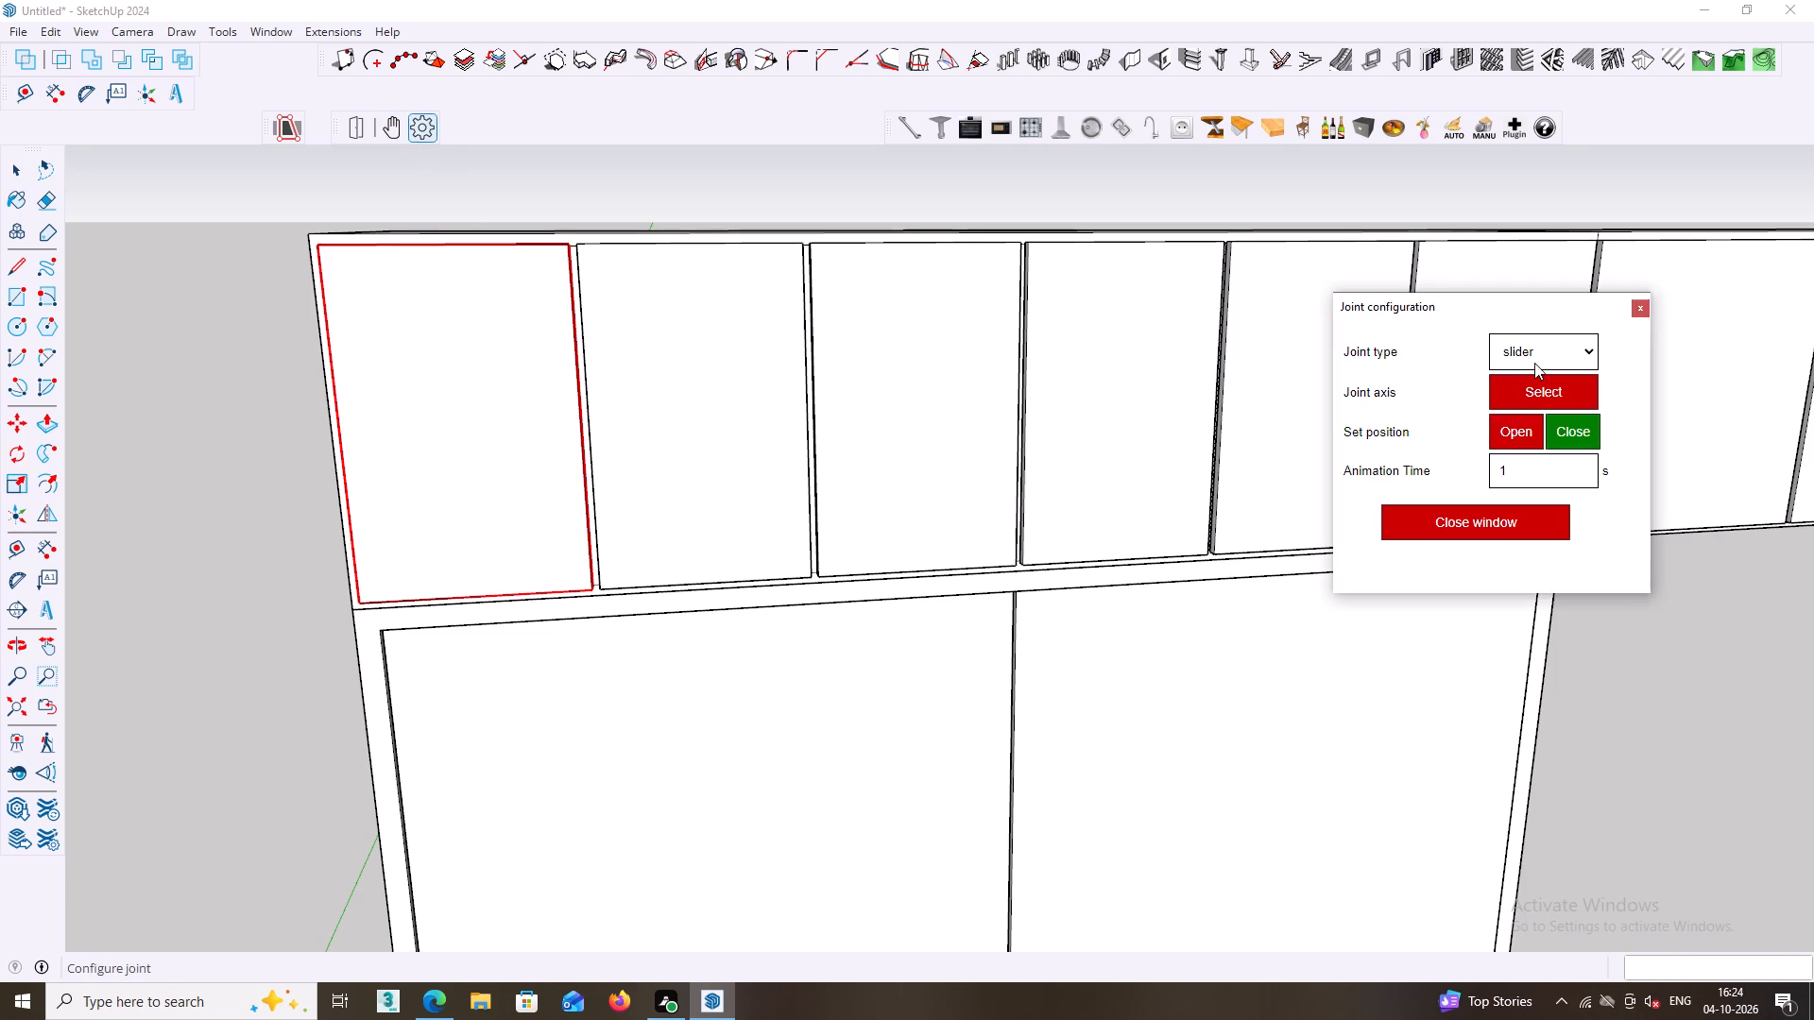
click(1534, 355)
double_click(1530, 409)
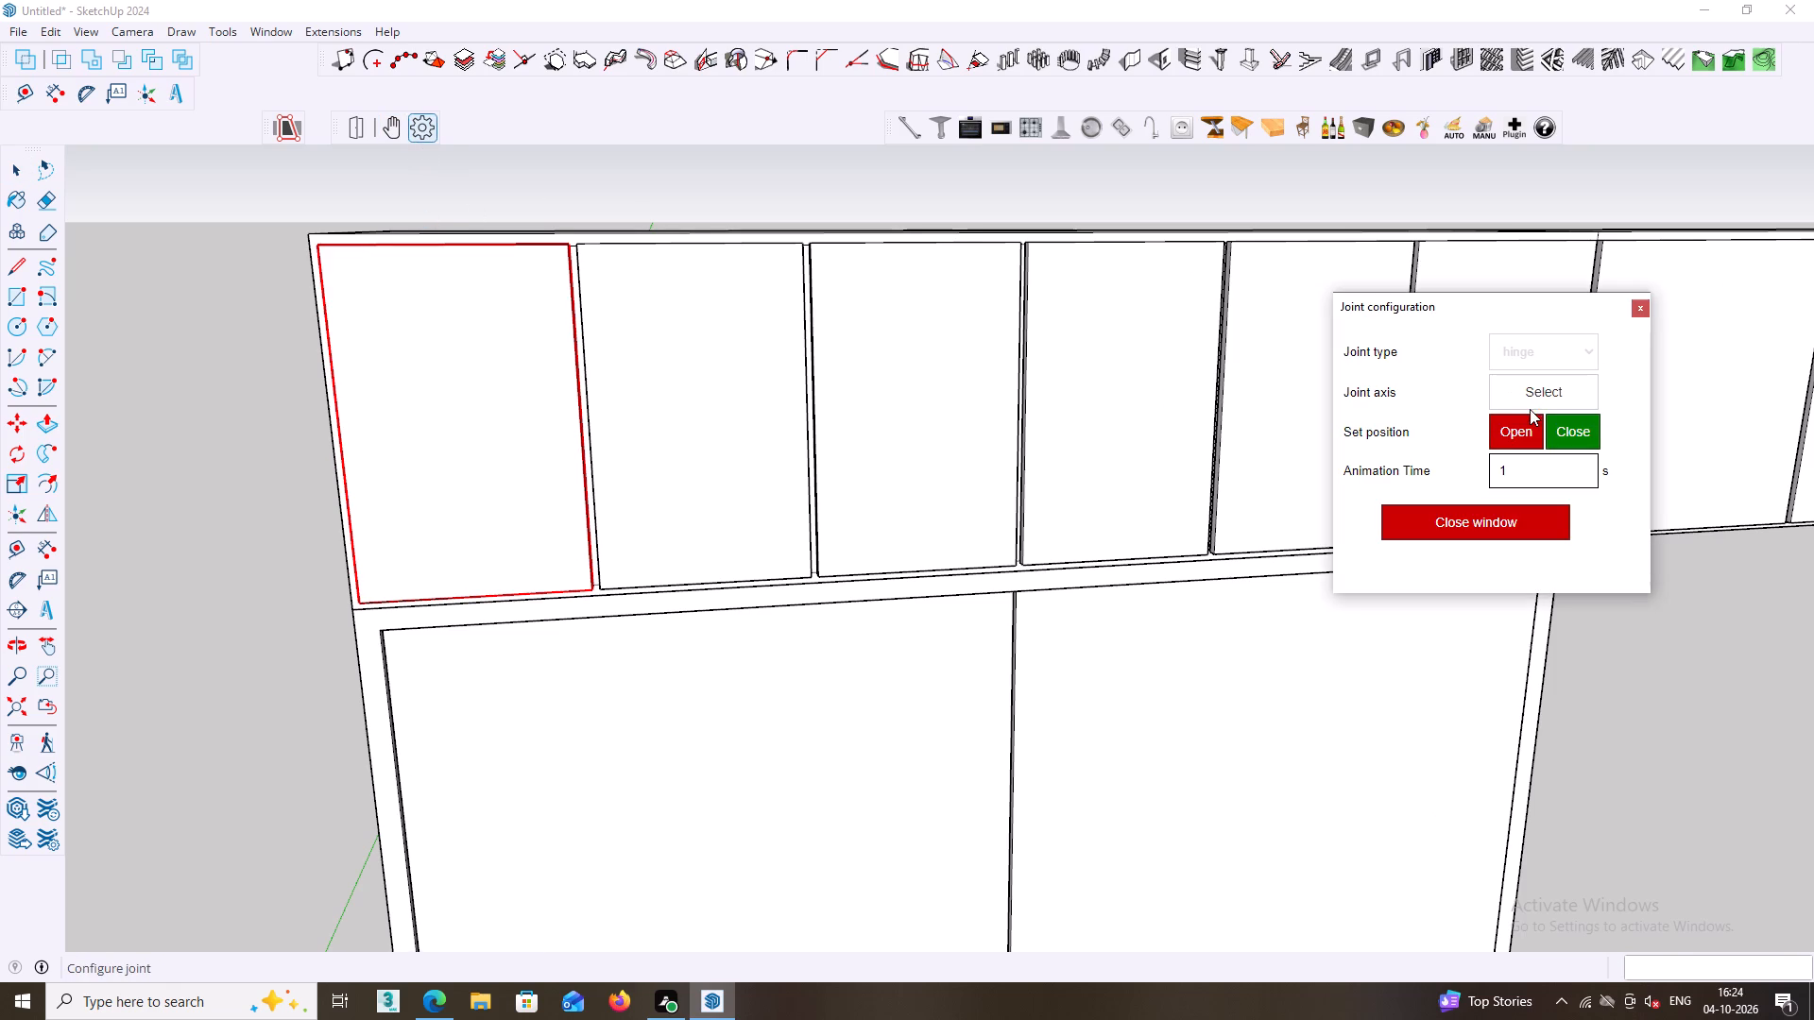
click(1530, 399)
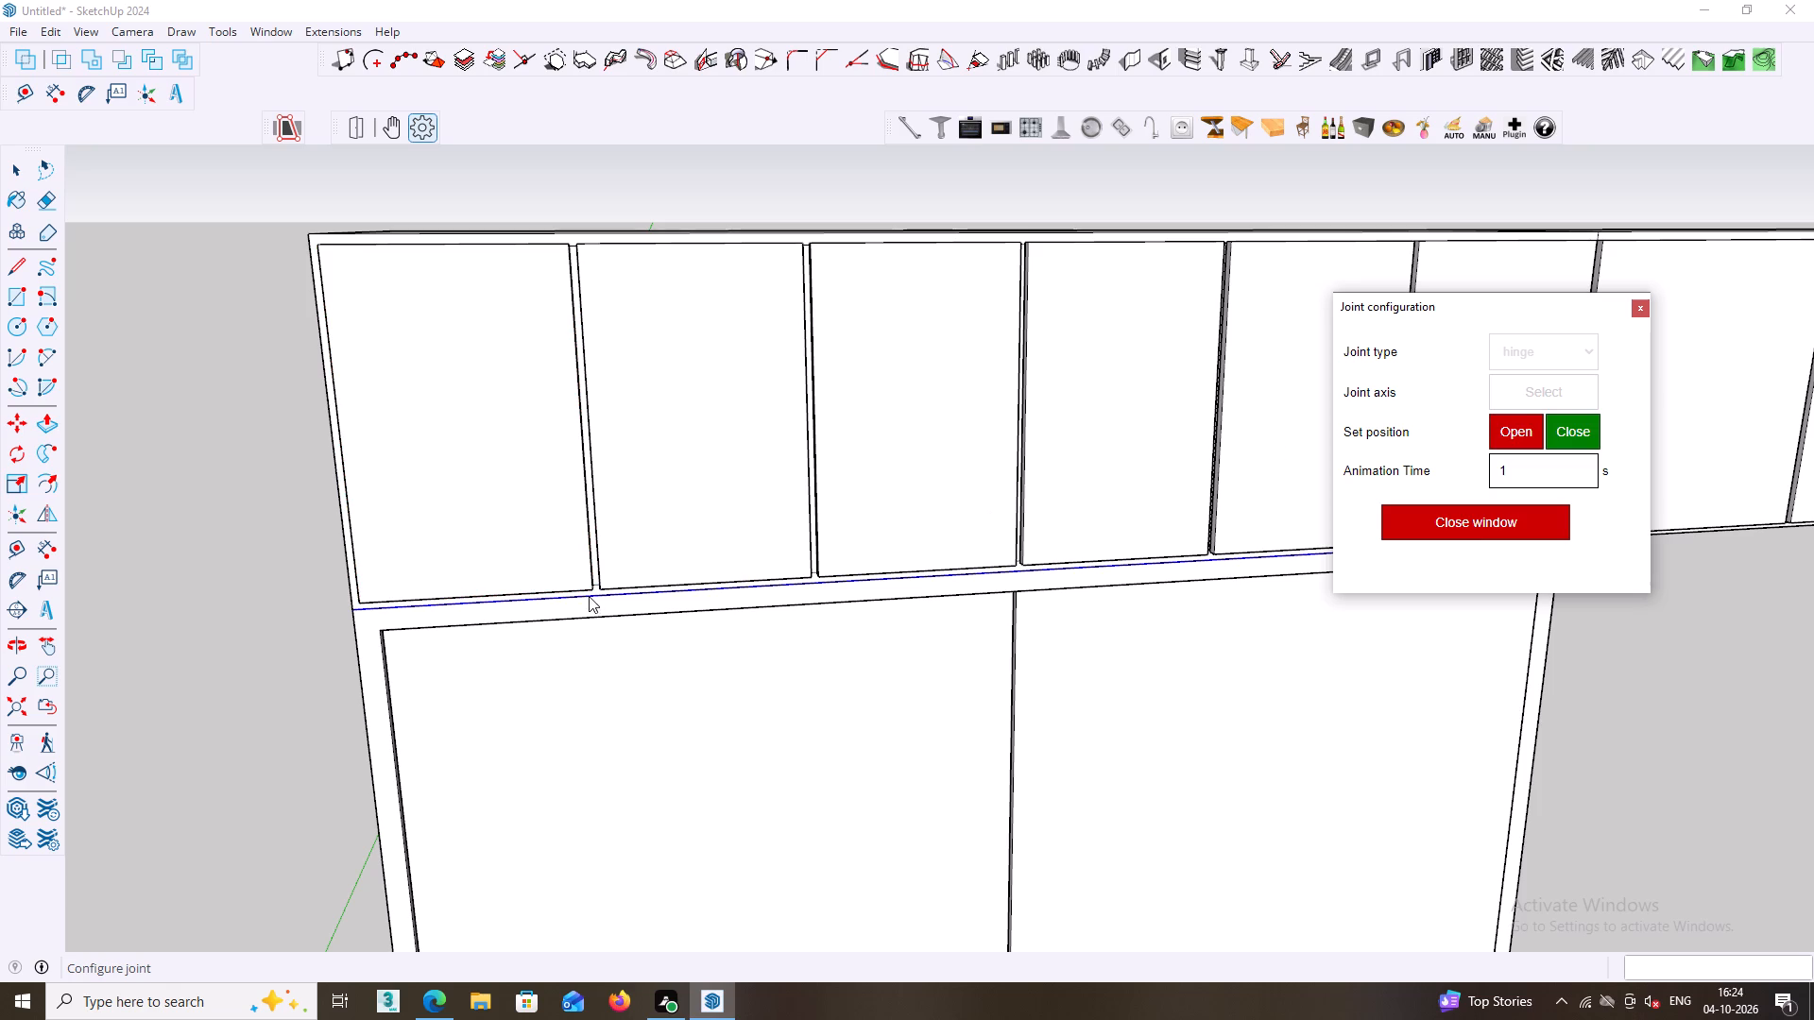
click(358, 599)
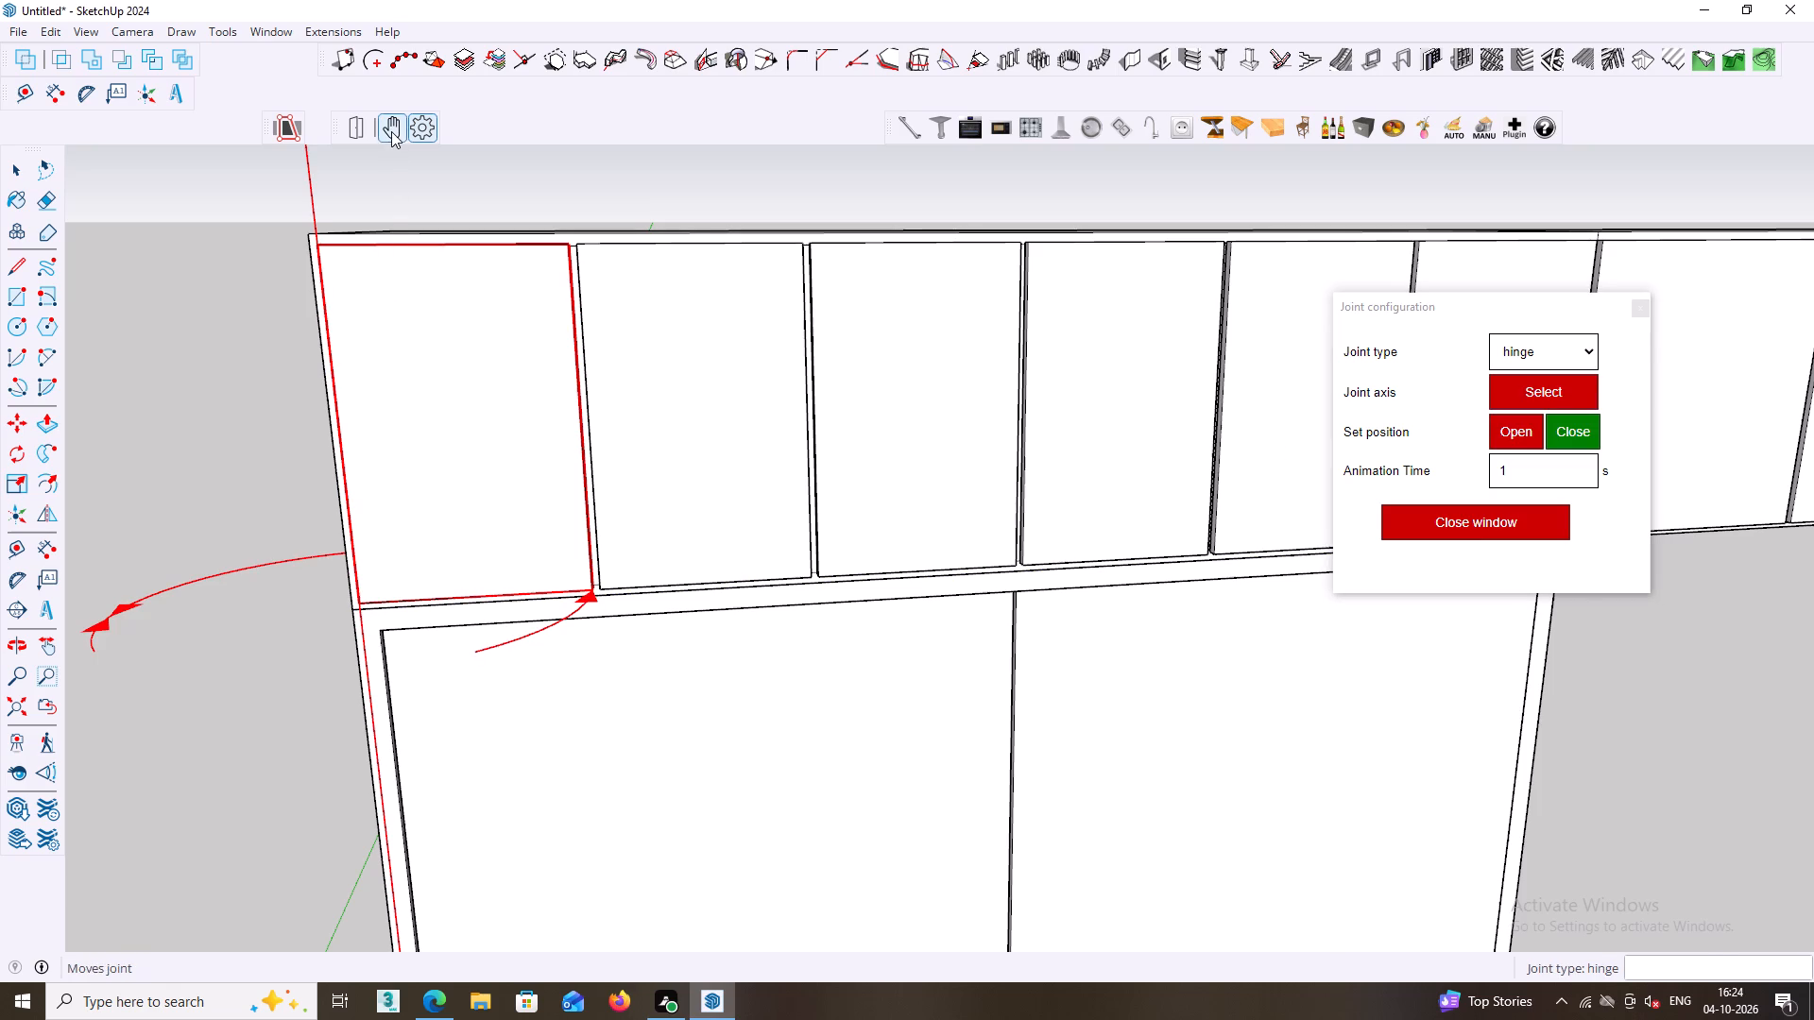
Test the first upper door's hinge by swinging the door open outward and closing it with the open/close tool.
click(391, 131)
click(511, 416)
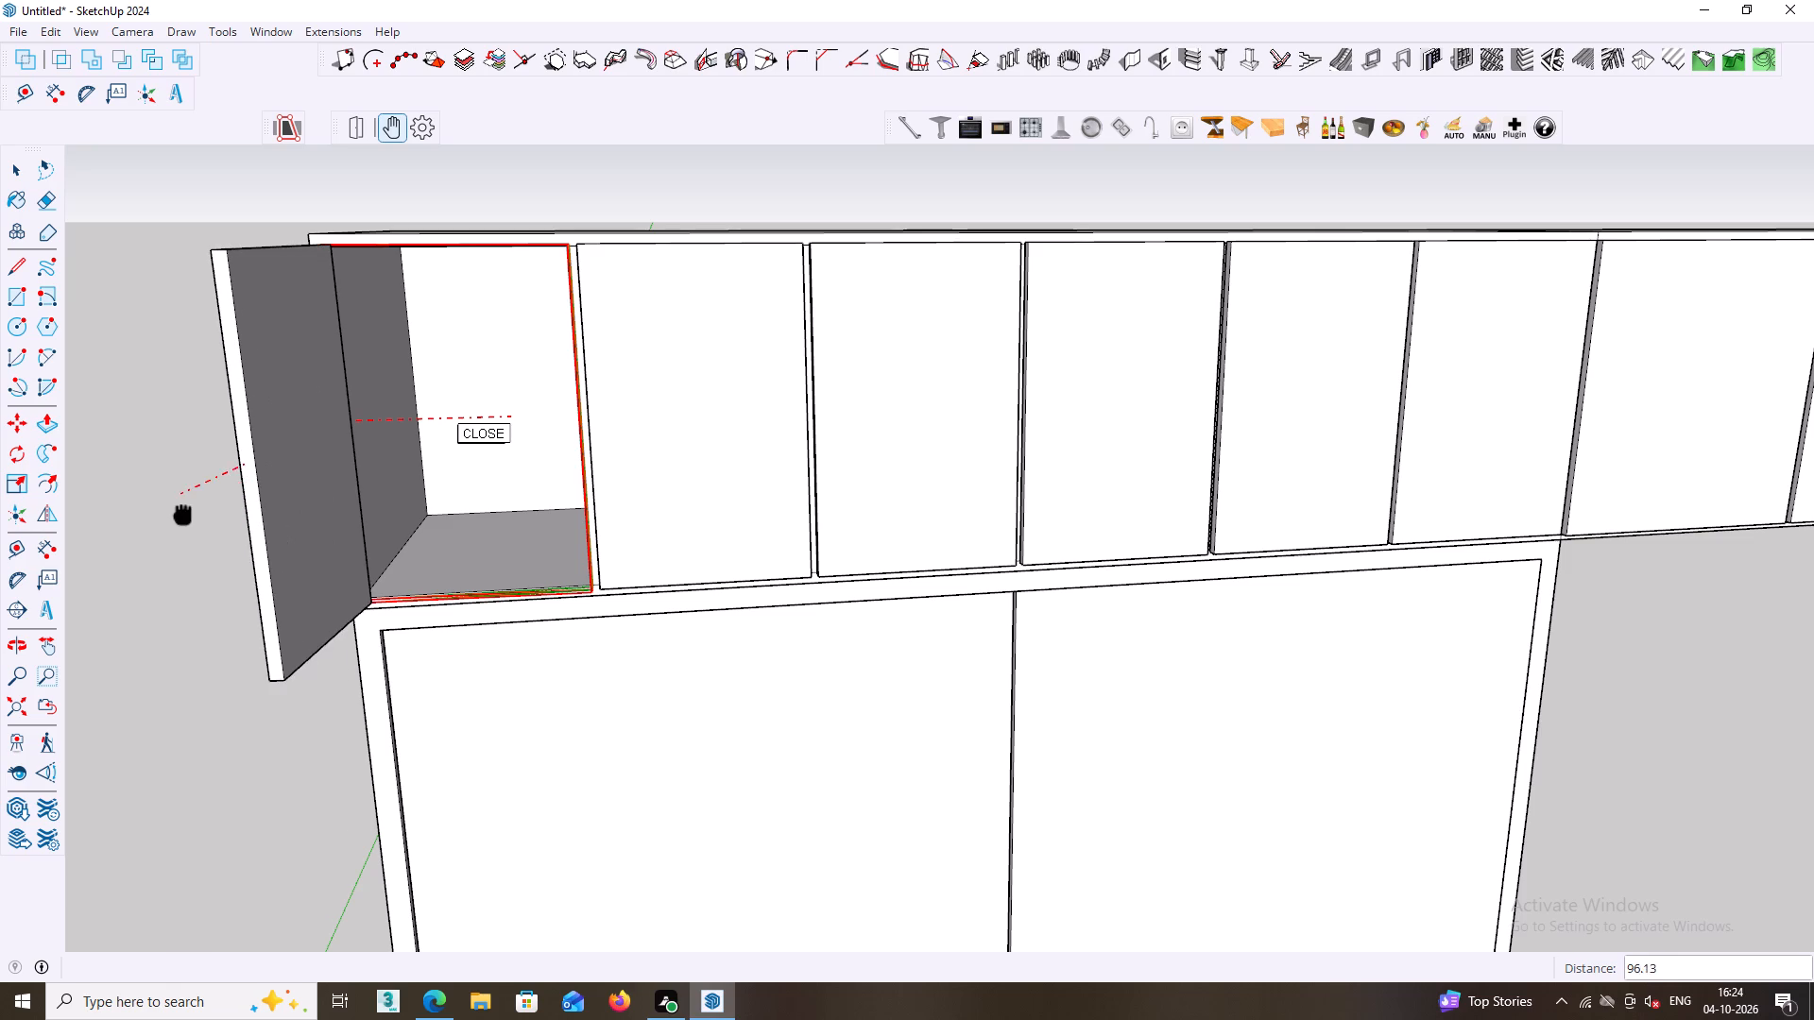
click(112, 497)
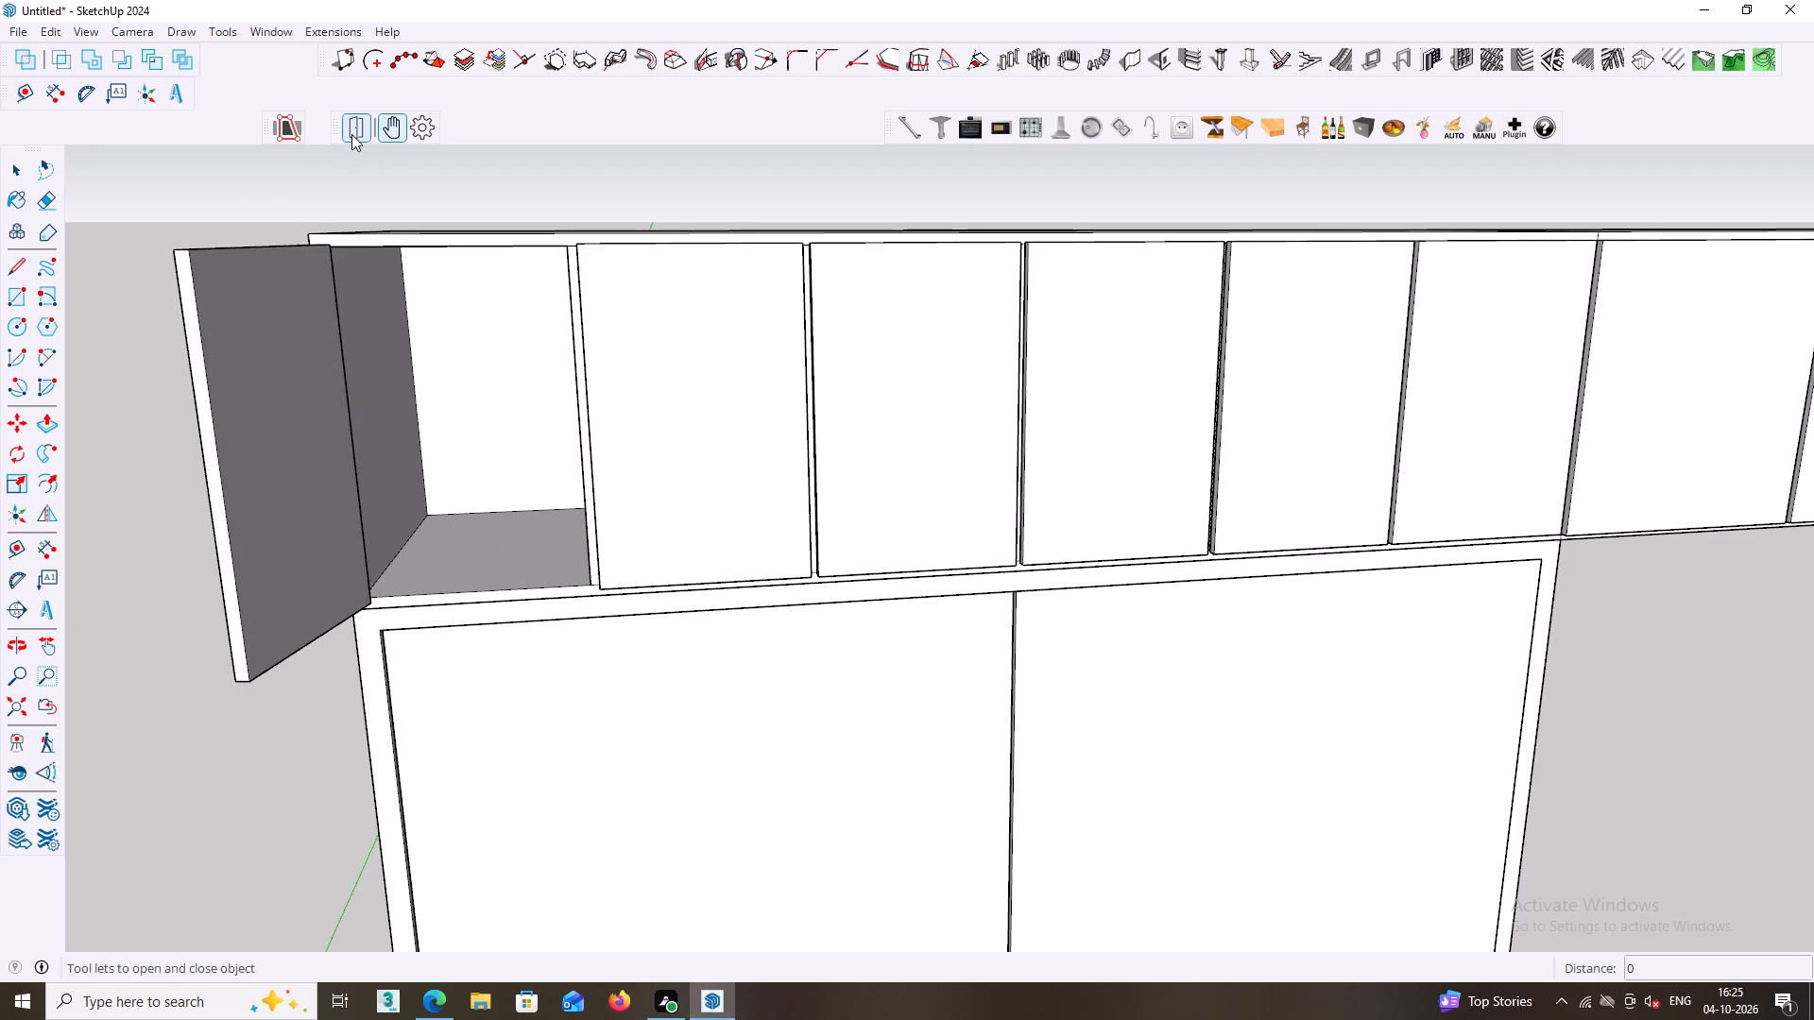
click(353, 130)
click(260, 440)
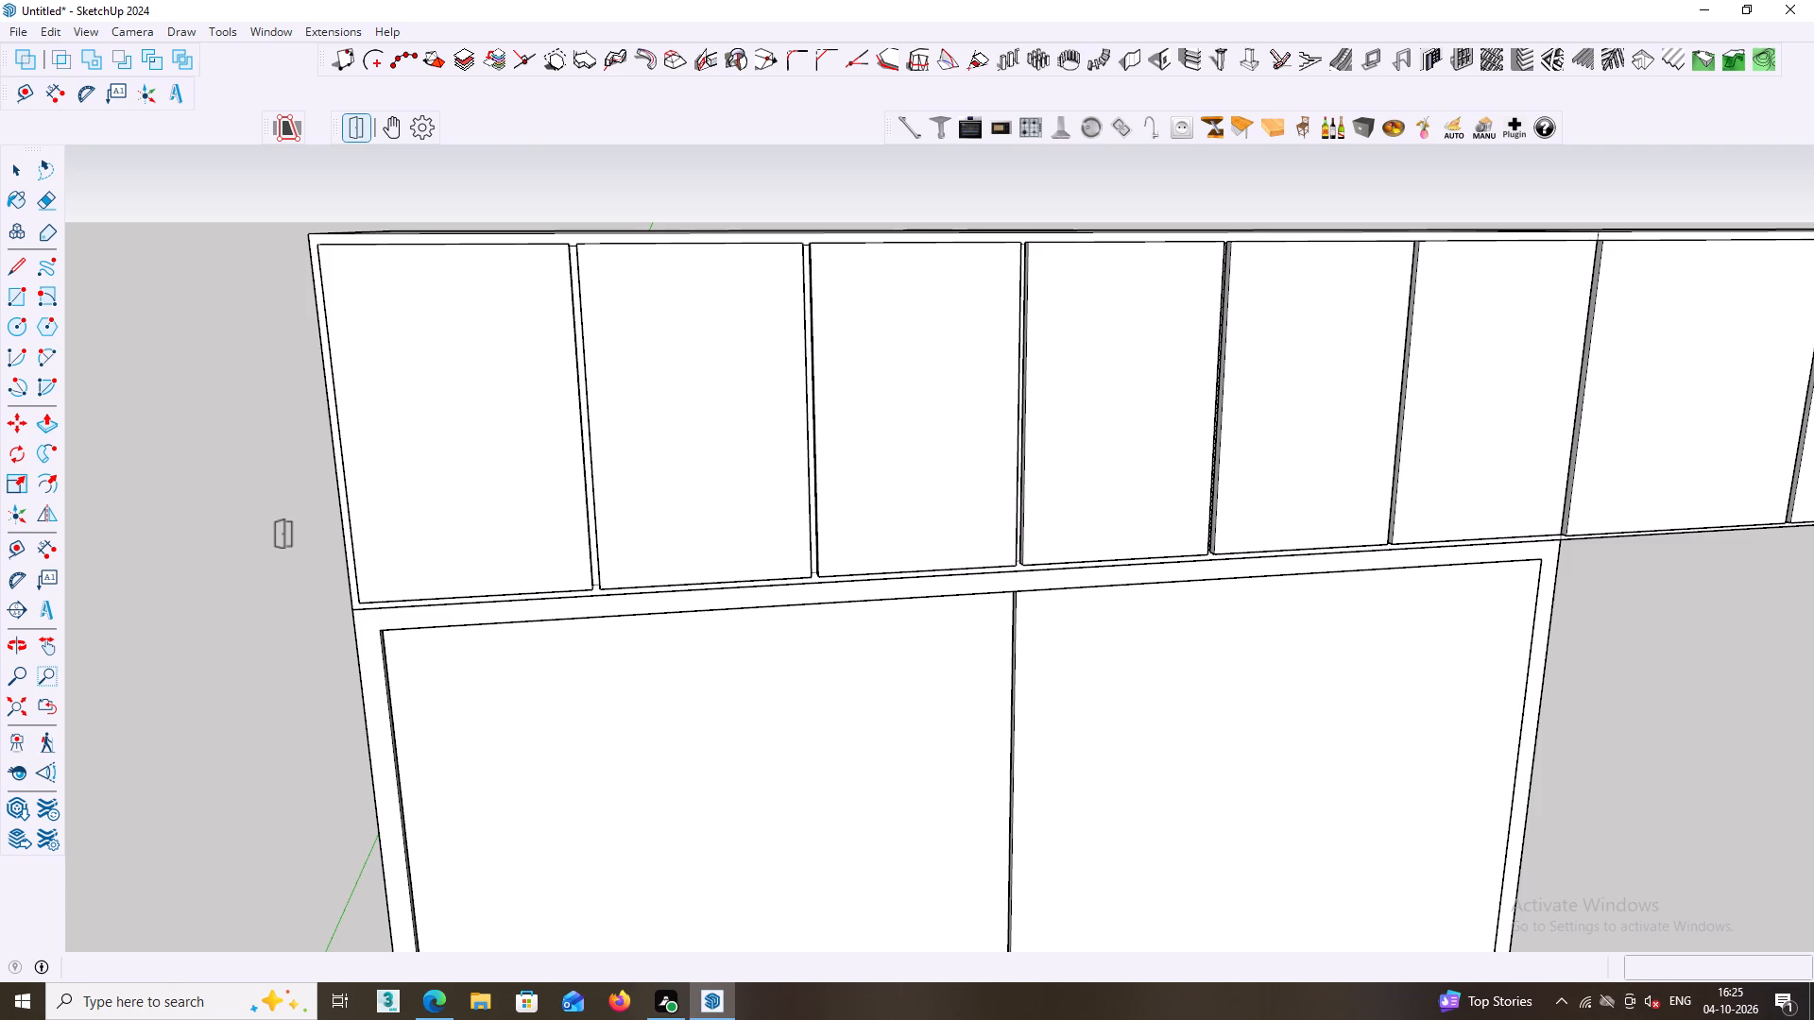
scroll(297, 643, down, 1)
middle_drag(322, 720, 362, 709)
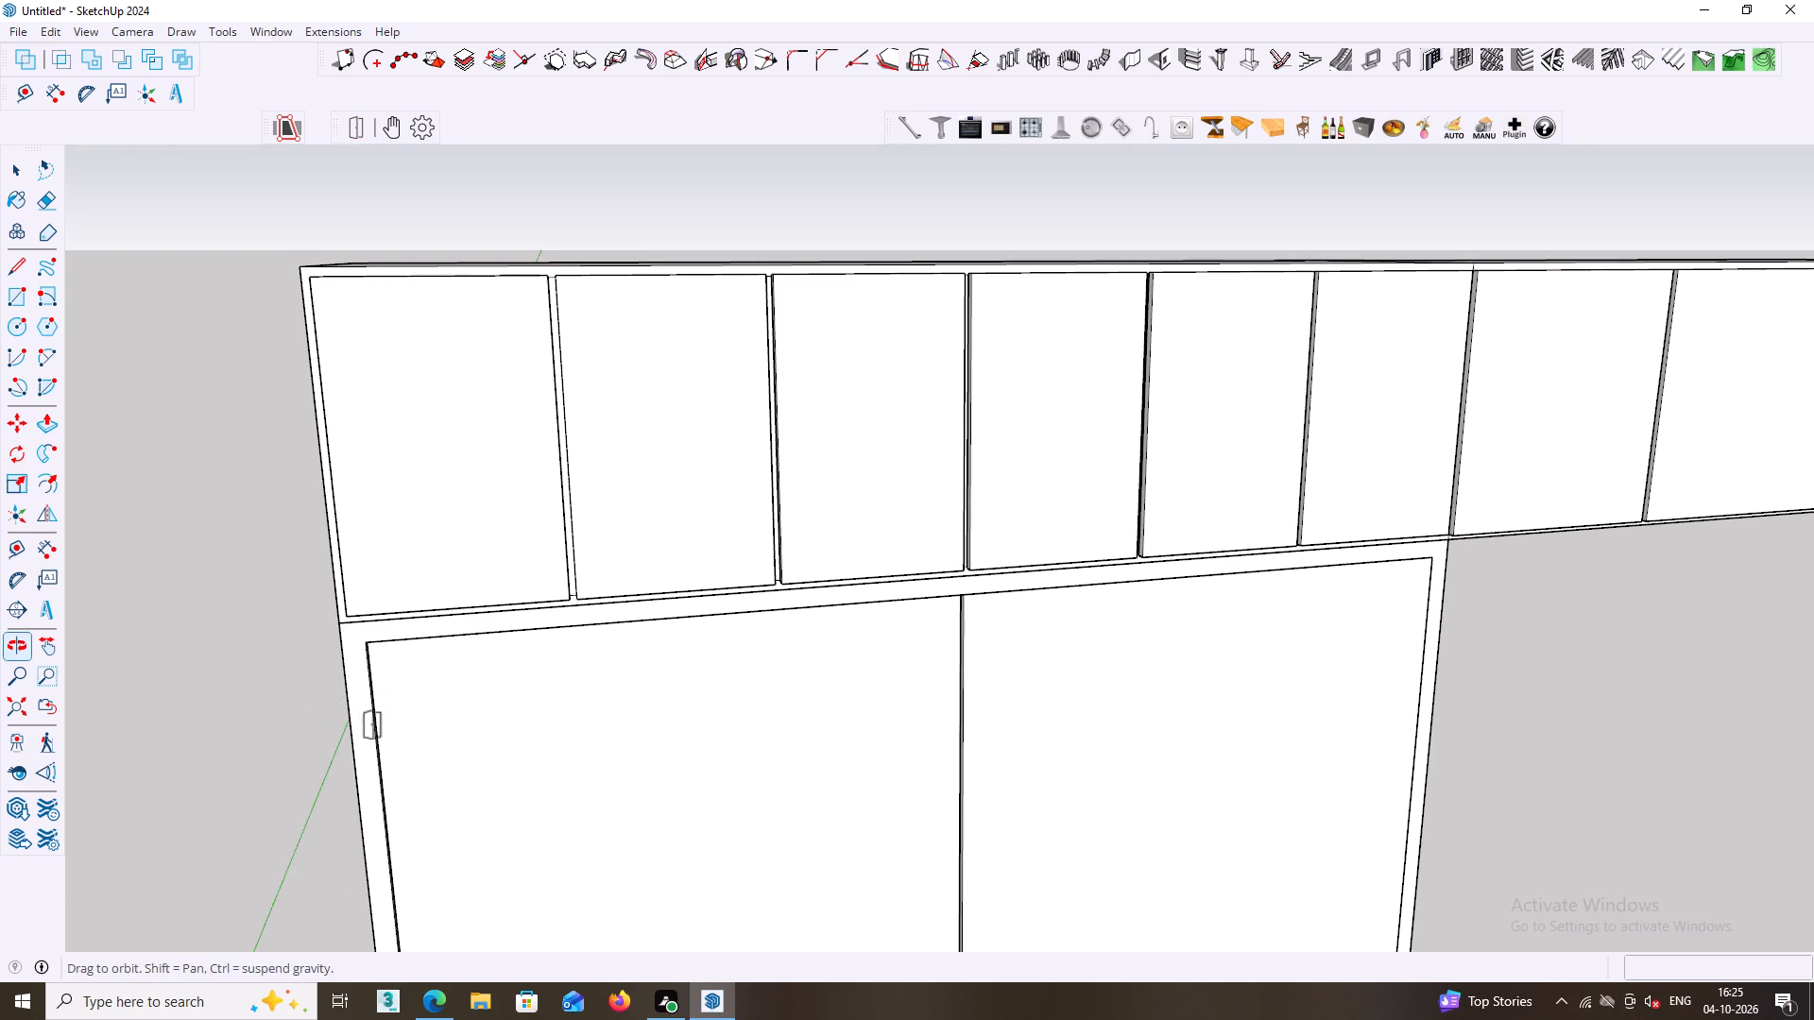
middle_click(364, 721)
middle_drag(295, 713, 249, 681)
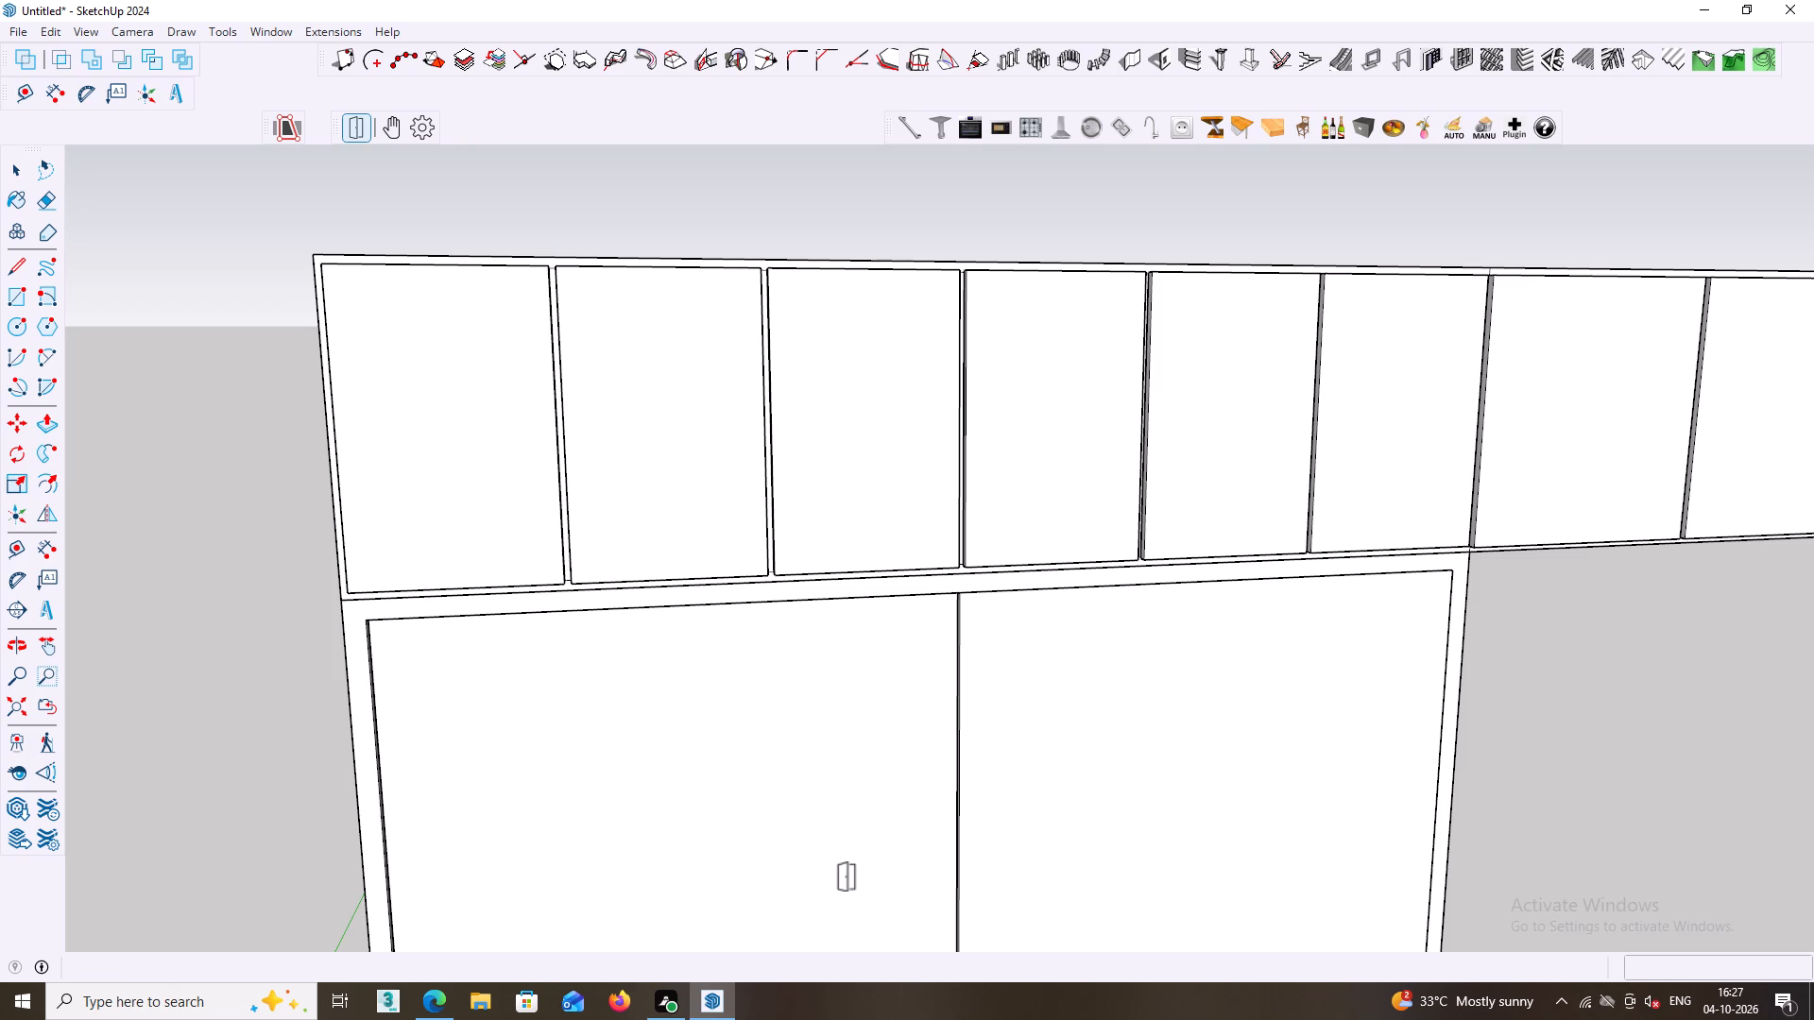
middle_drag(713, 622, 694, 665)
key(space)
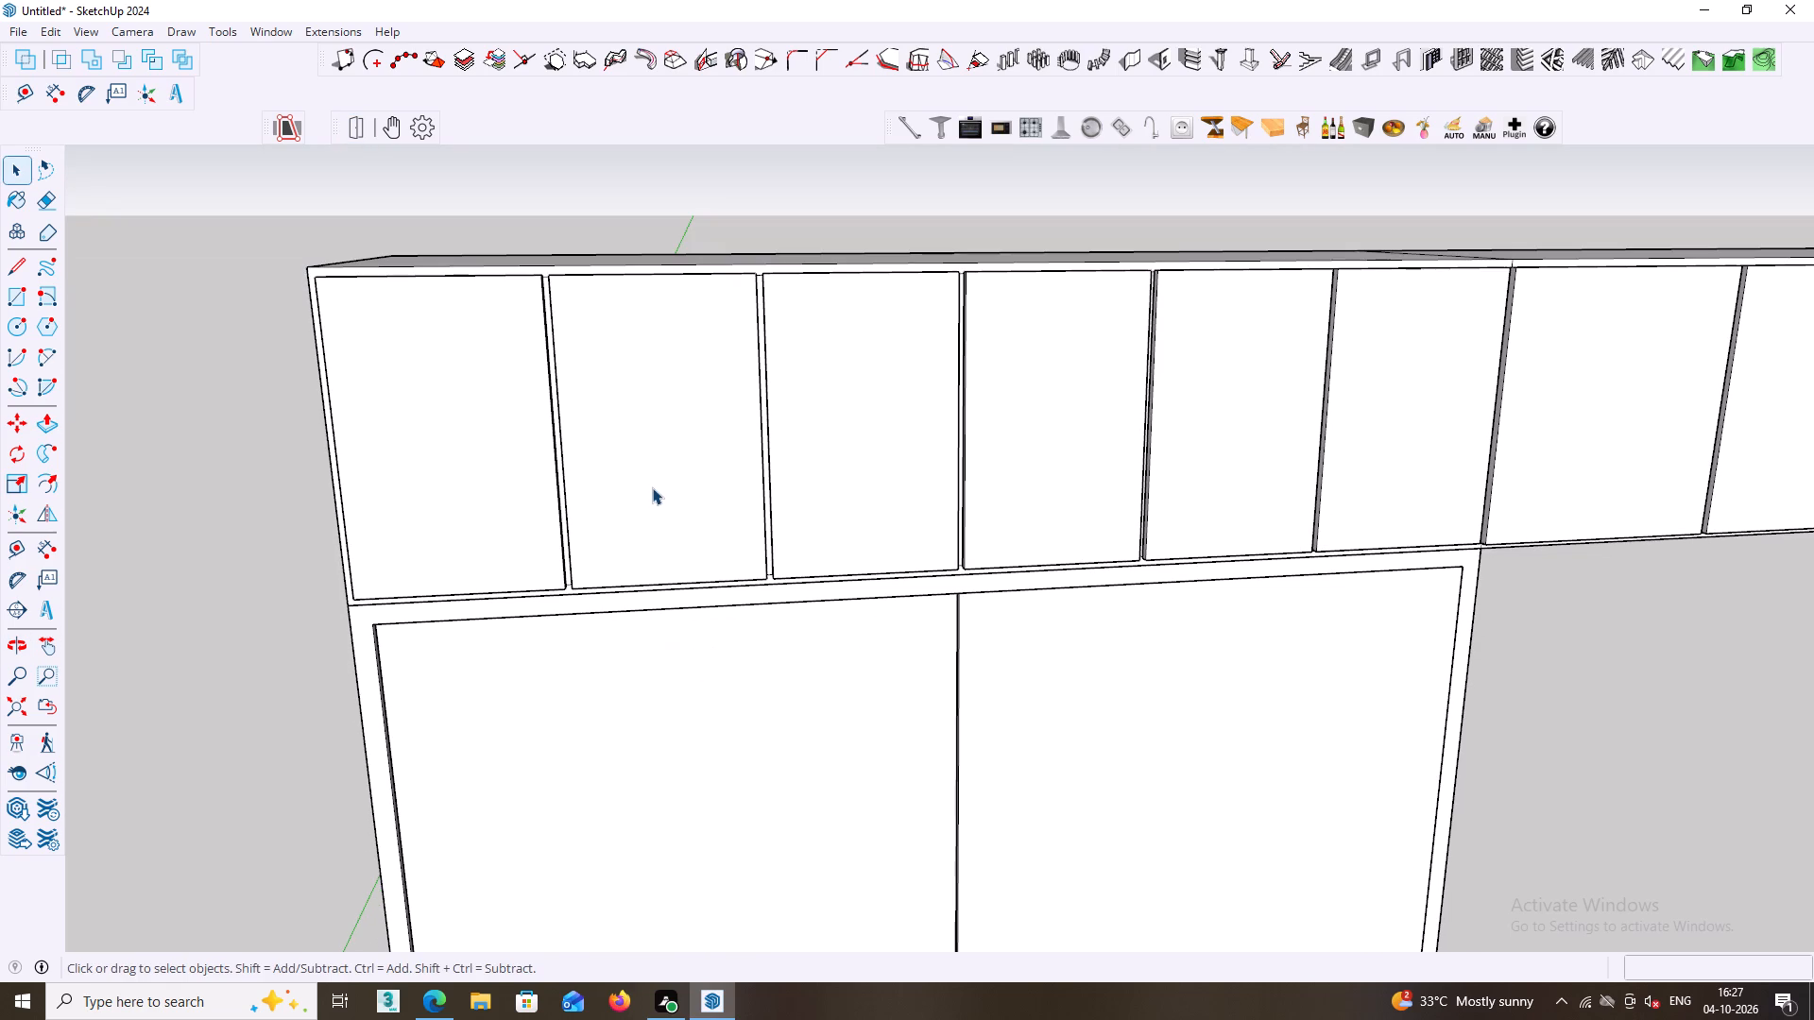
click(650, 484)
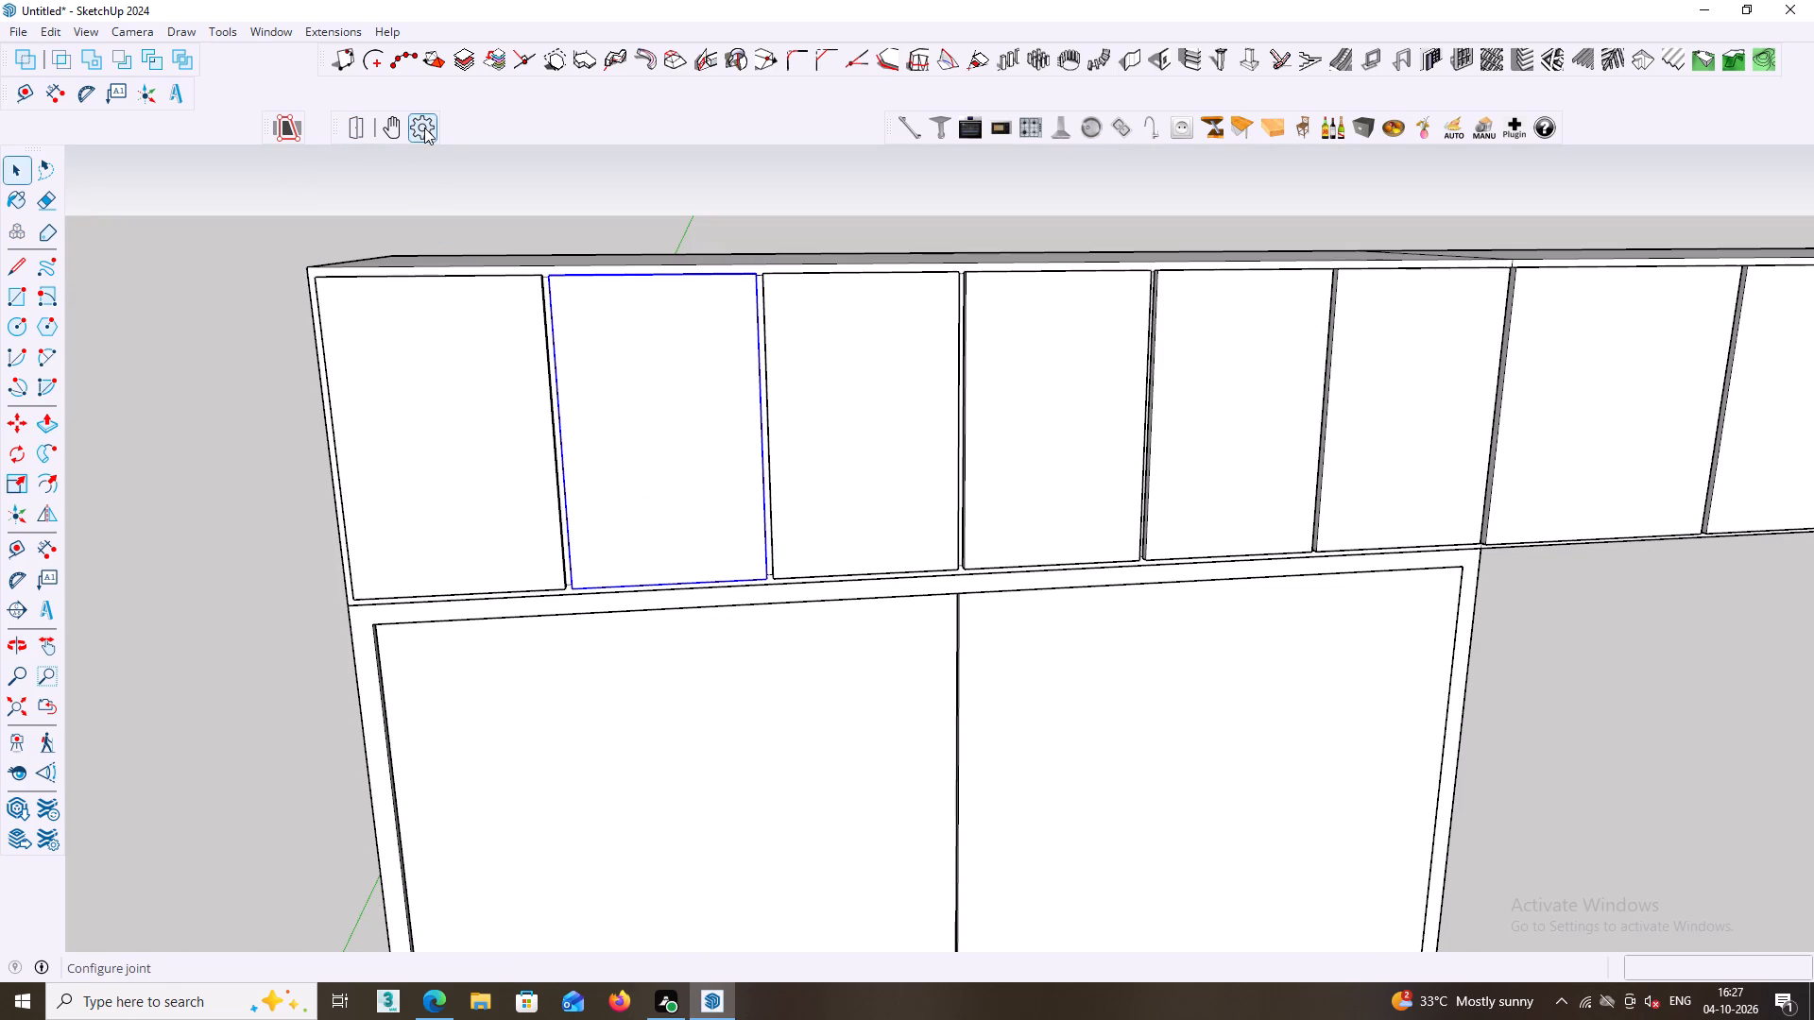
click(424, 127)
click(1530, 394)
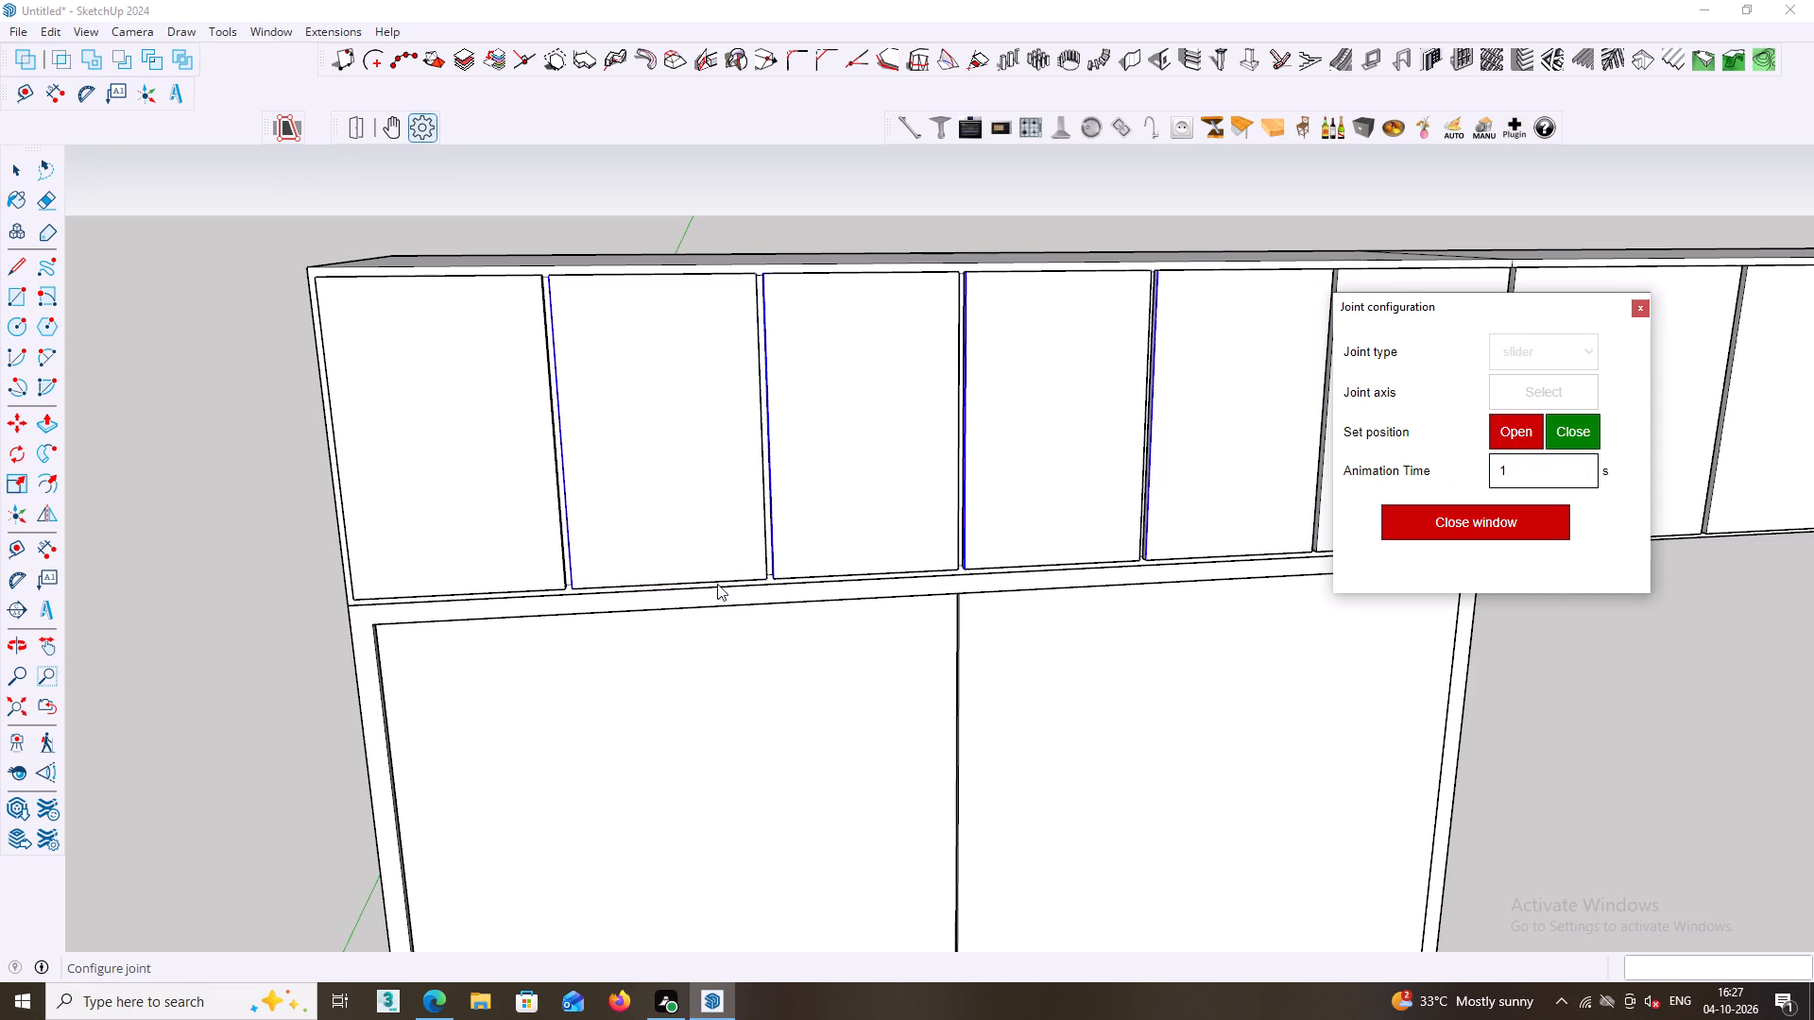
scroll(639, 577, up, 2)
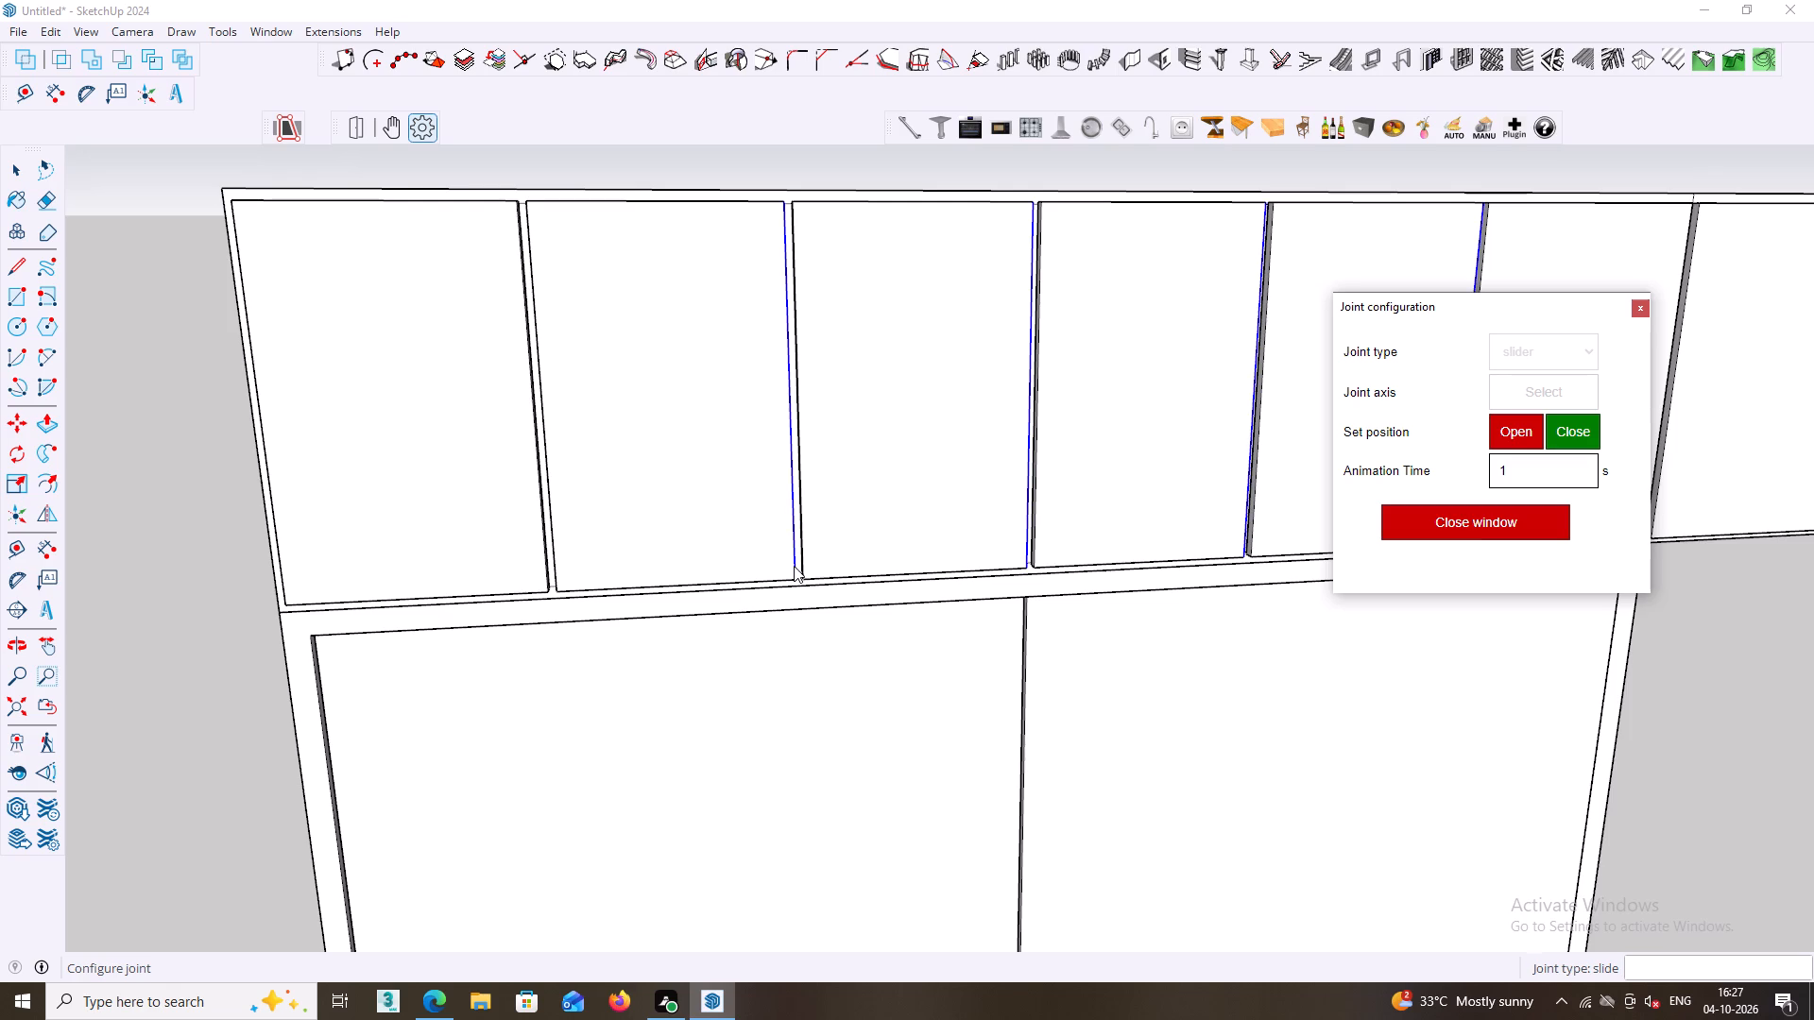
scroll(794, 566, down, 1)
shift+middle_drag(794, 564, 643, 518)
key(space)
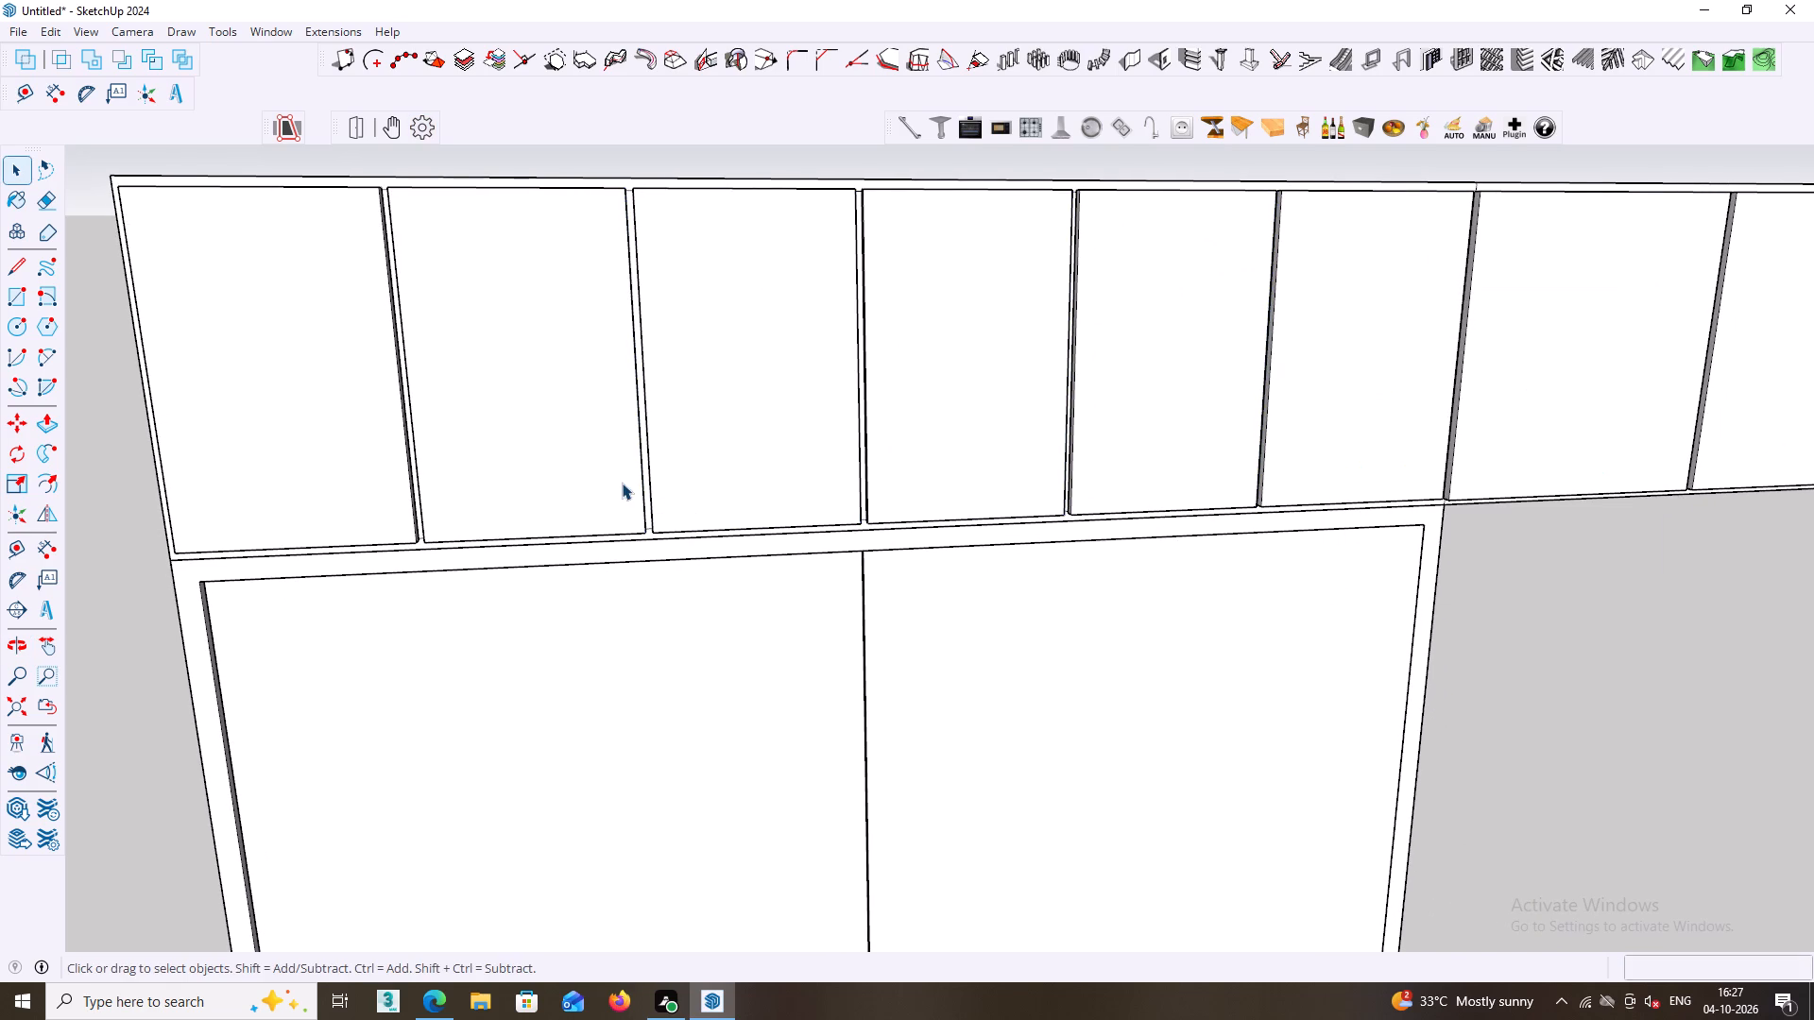
Examine the second and third upper doors' geometry in edit mode to check which doors share one component, and leave editing.
click(622, 483)
double_click(633, 483)
double_click(641, 484)
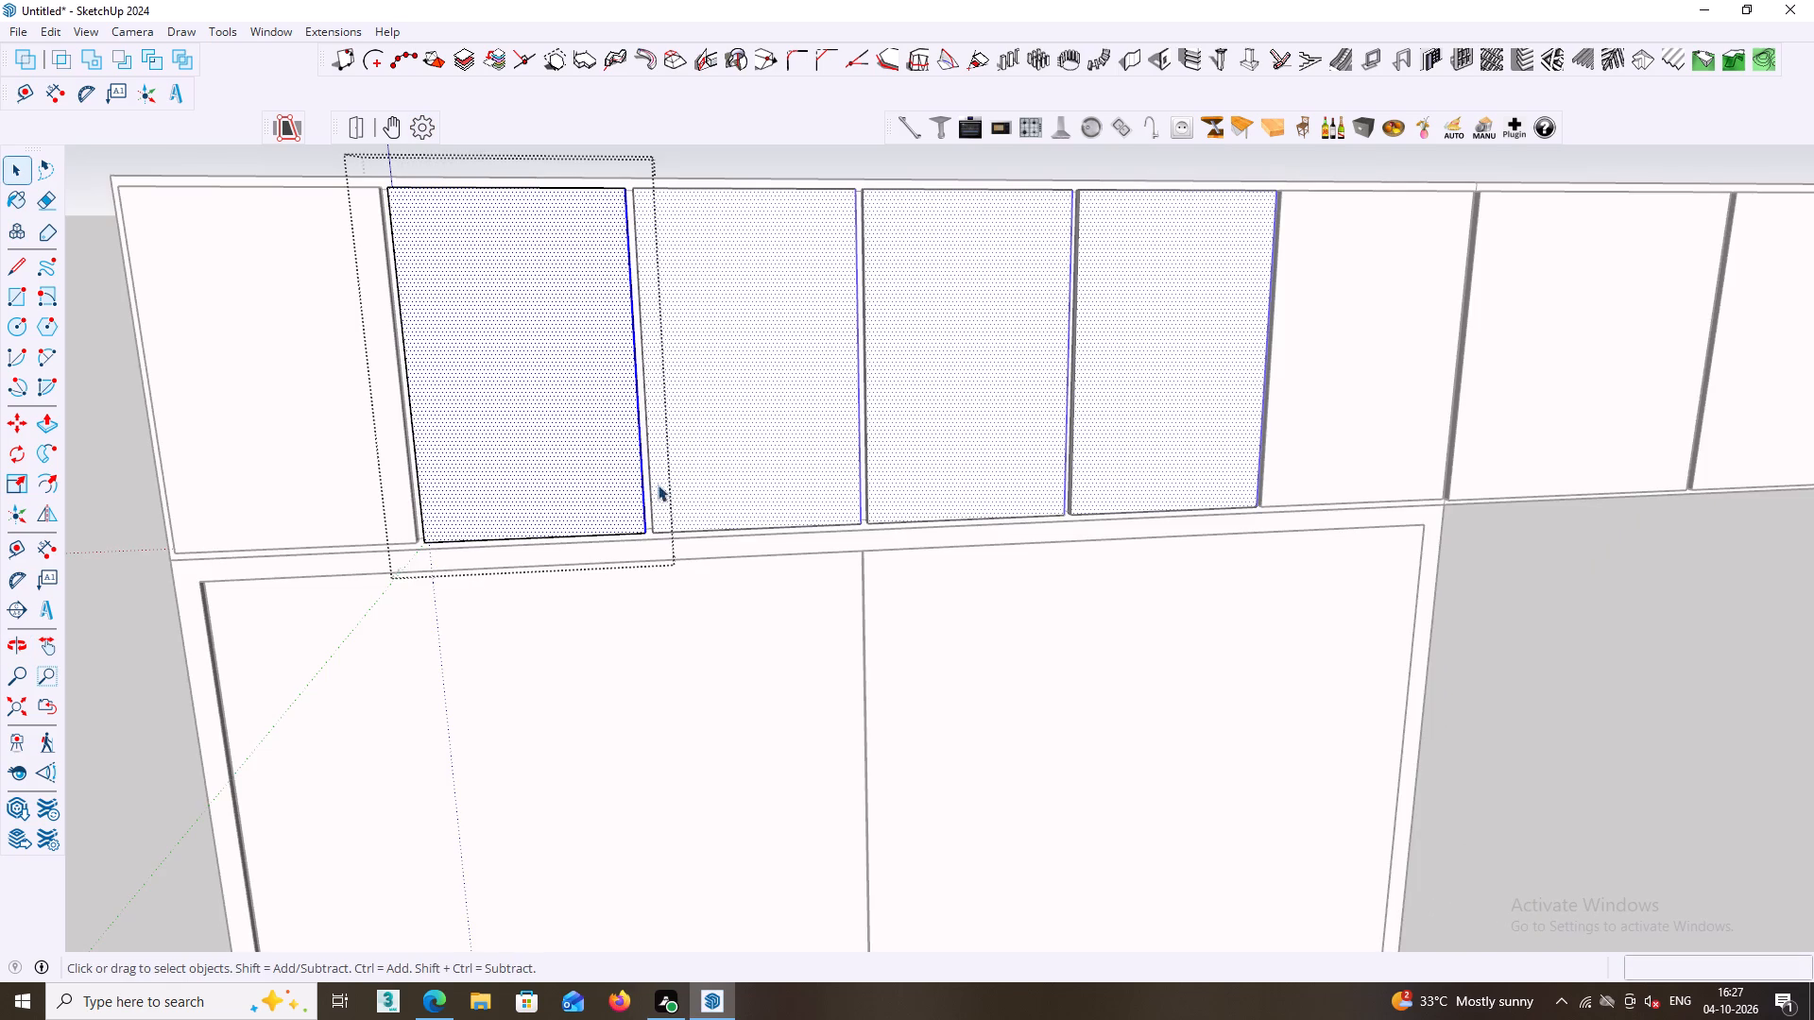
middle_drag(757, 472, 777, 613)
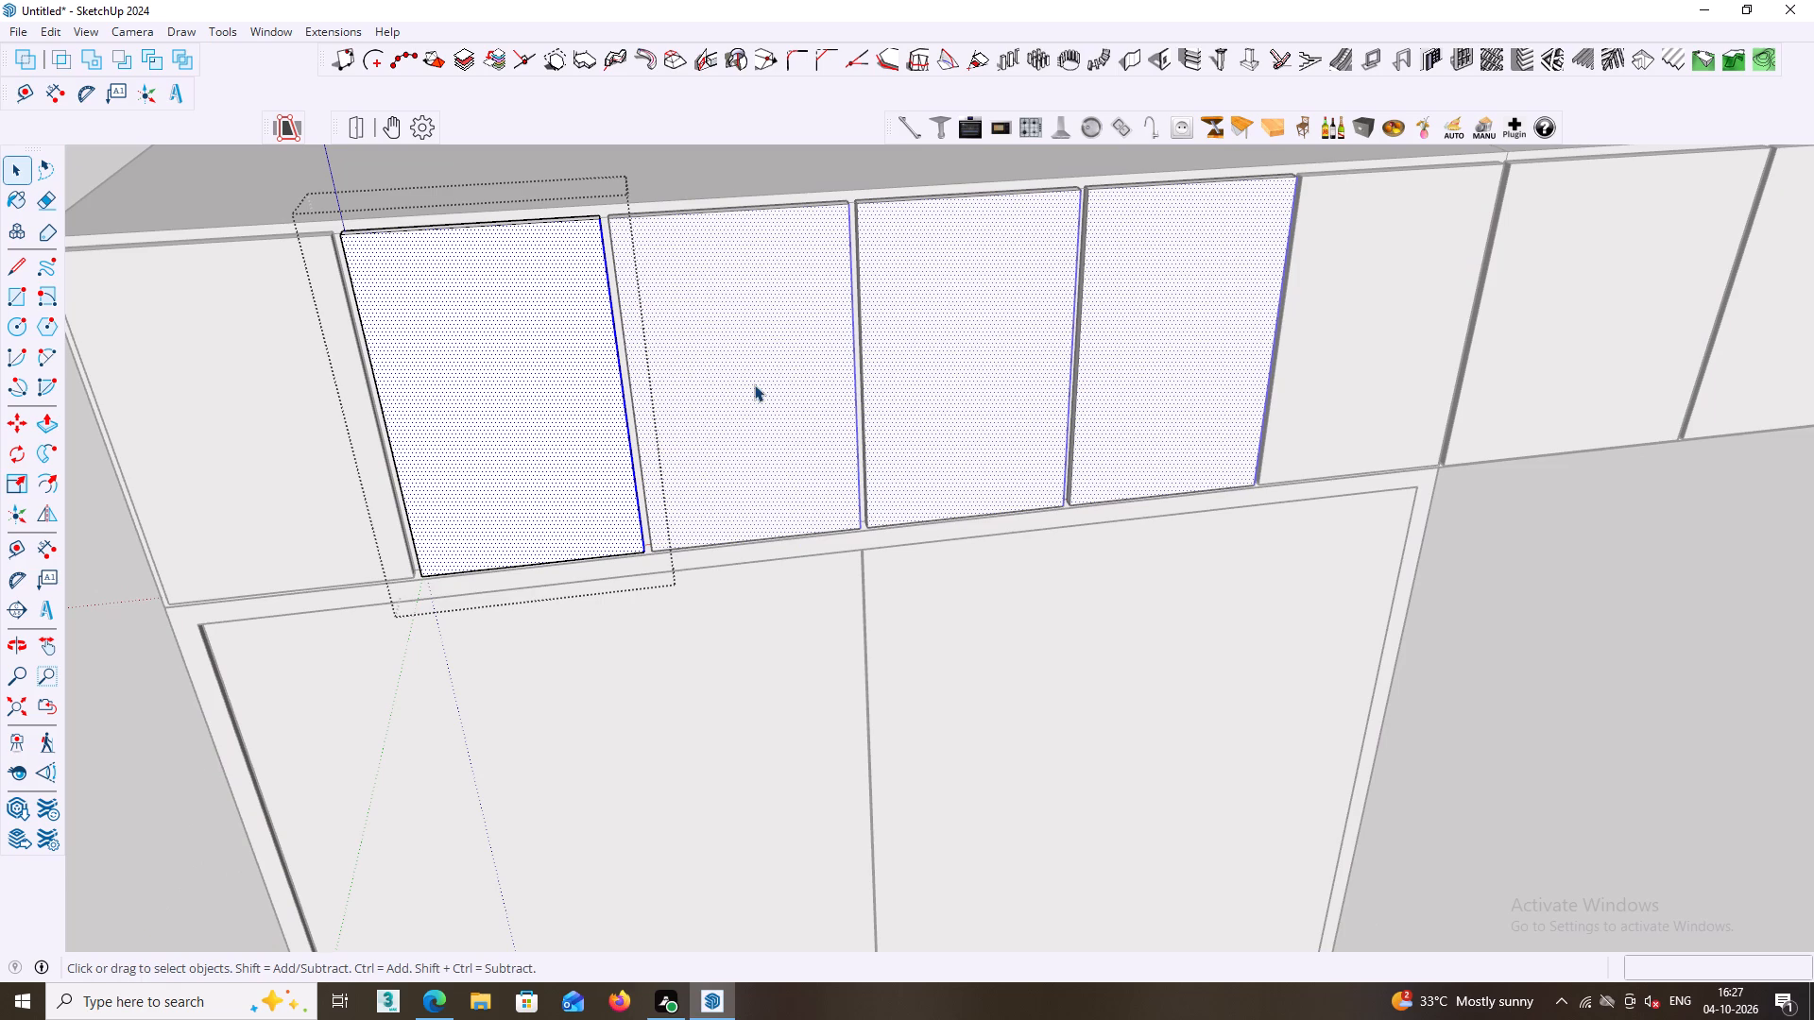
click(705, 184)
triple_click(577, 296)
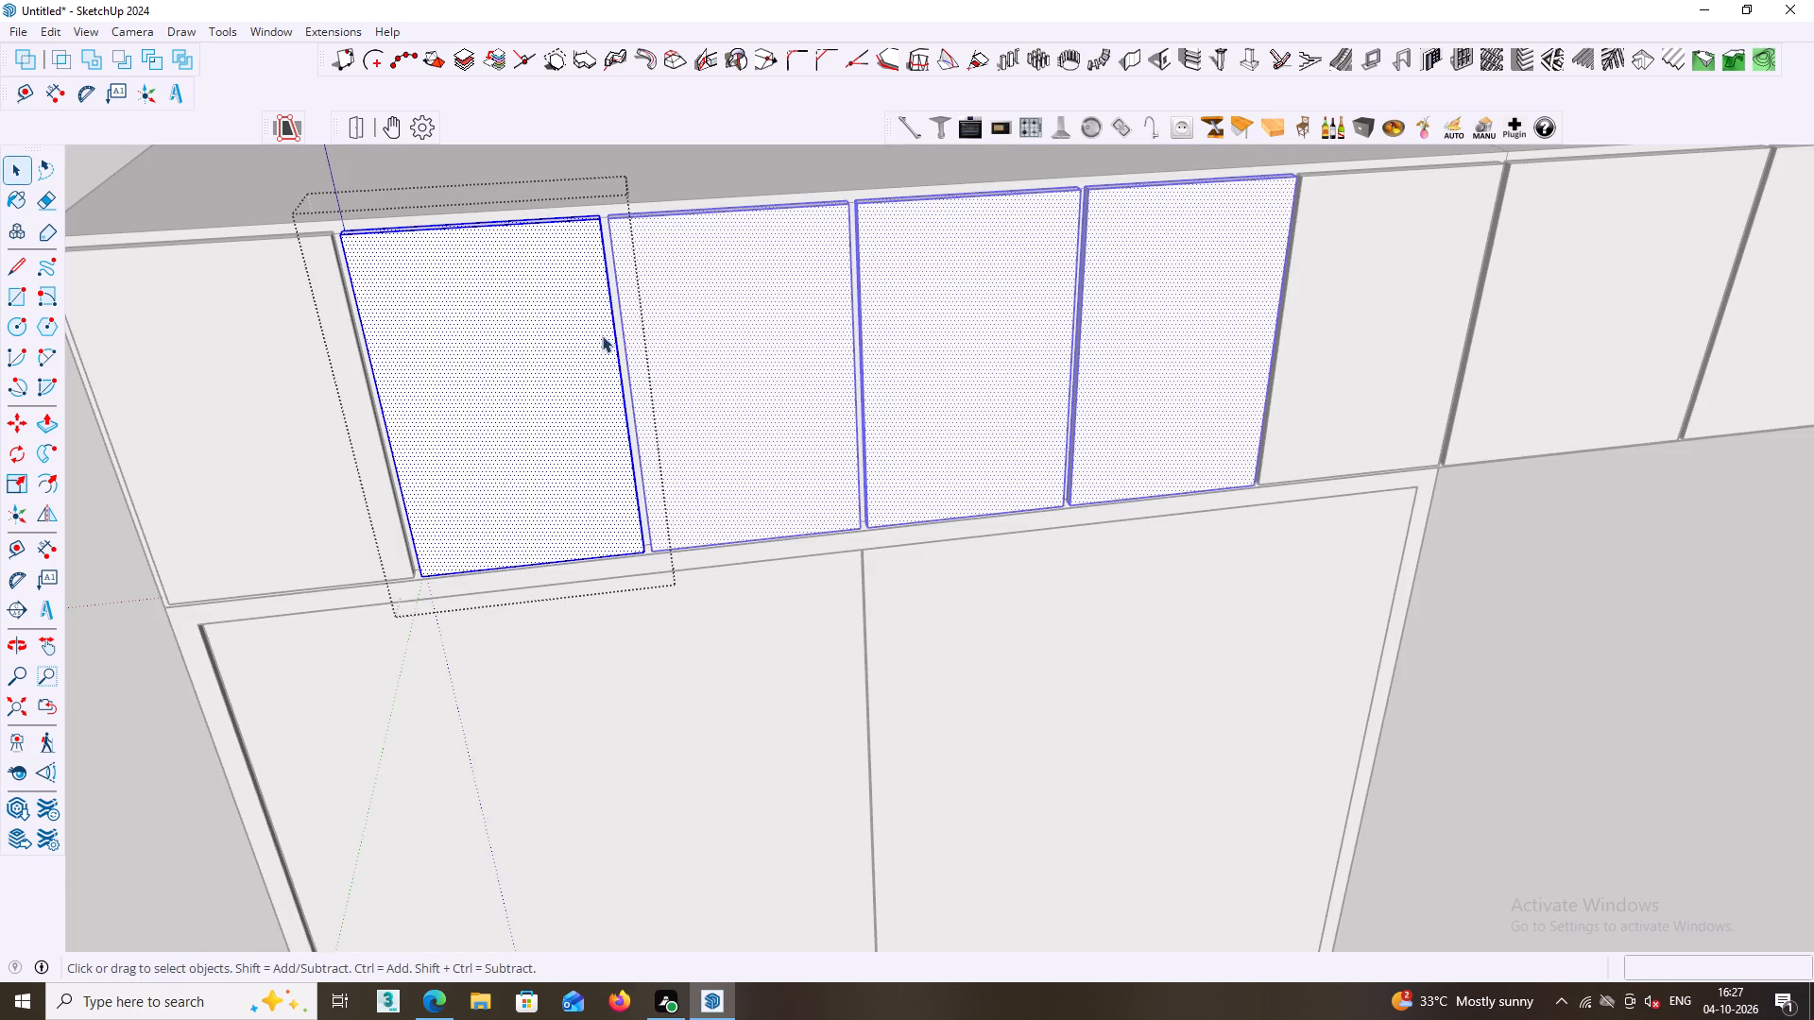
click(650, 333)
double_click(631, 334)
click(657, 334)
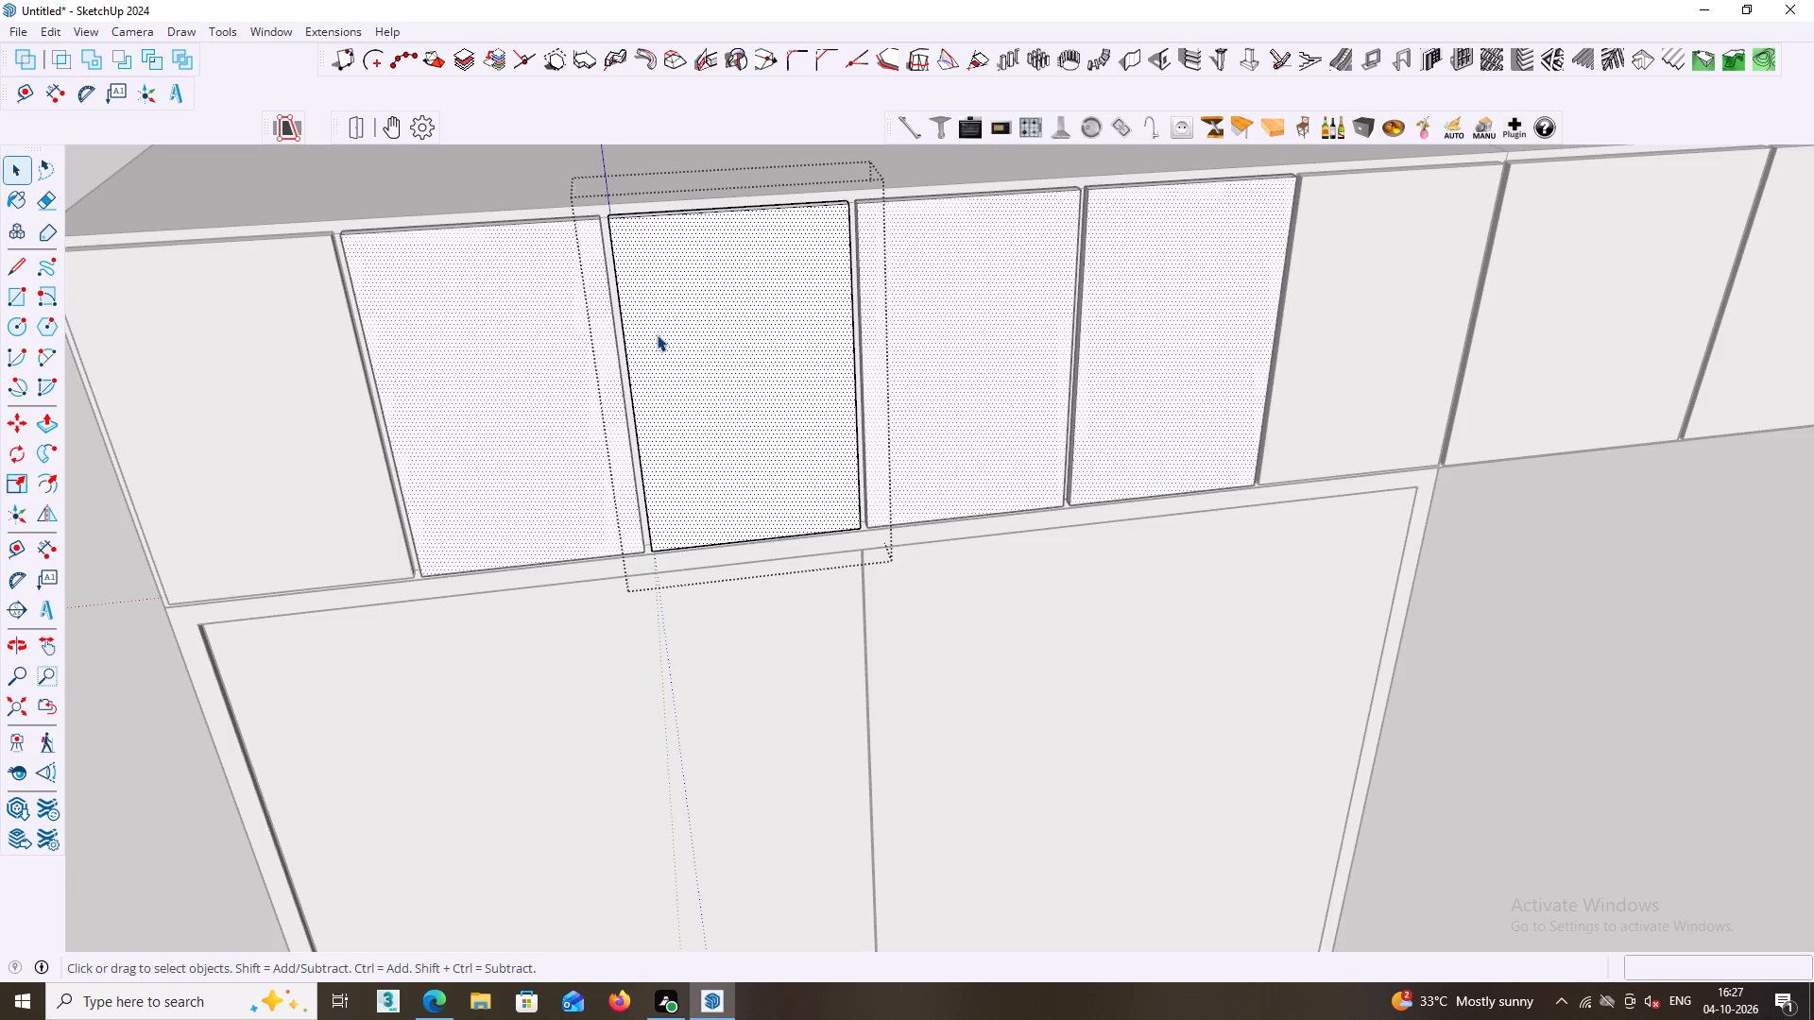
click(573, 336)
Make the second upper door's component unique.
click(575, 339)
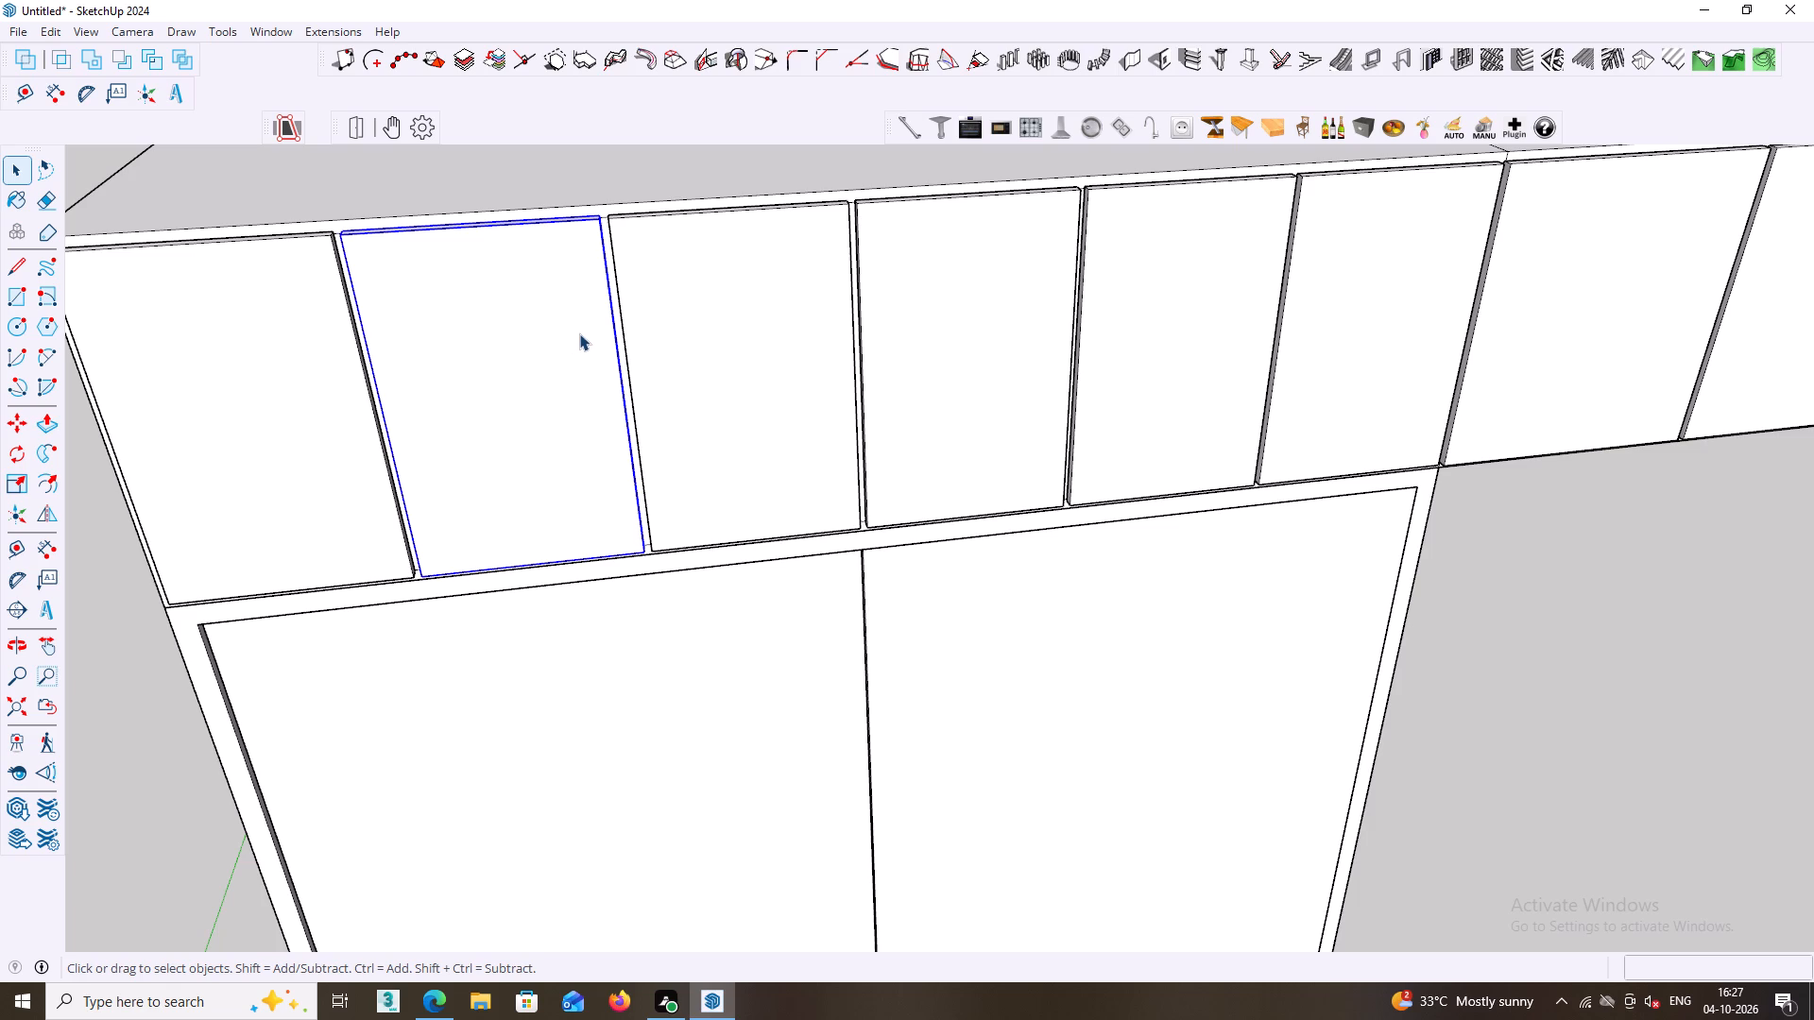
right_click(579, 335)
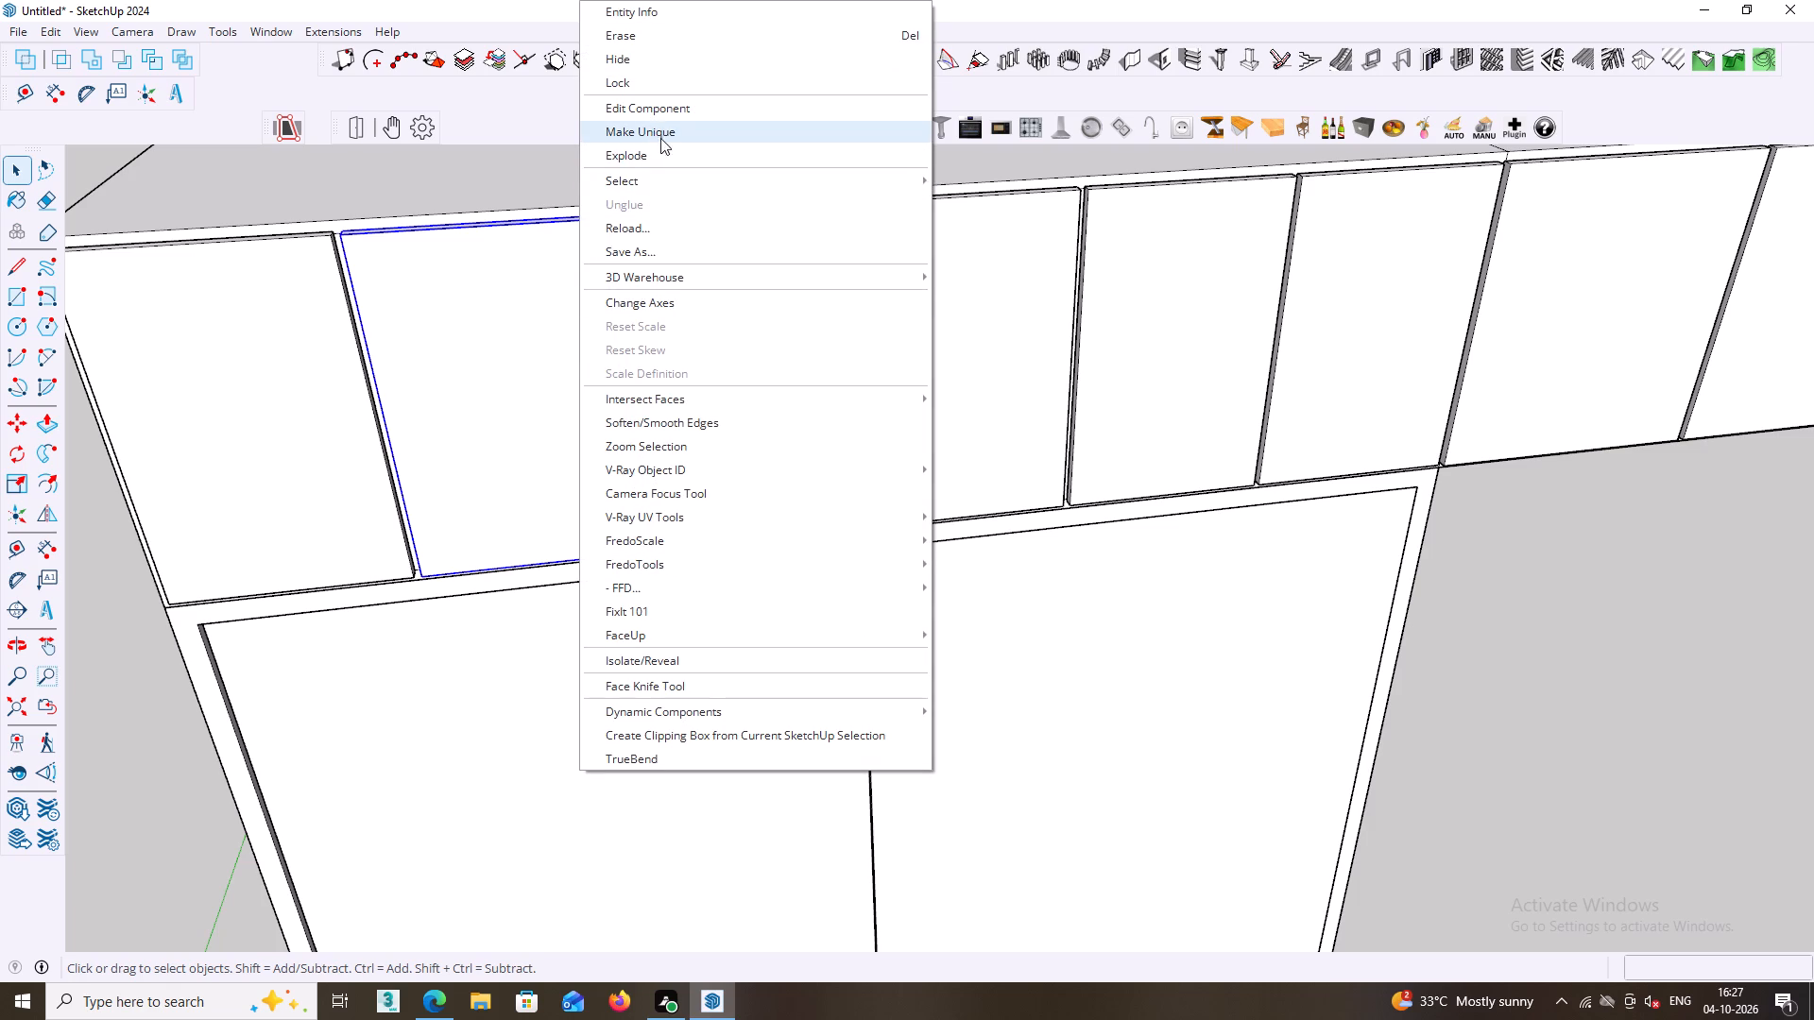
click(694, 131)
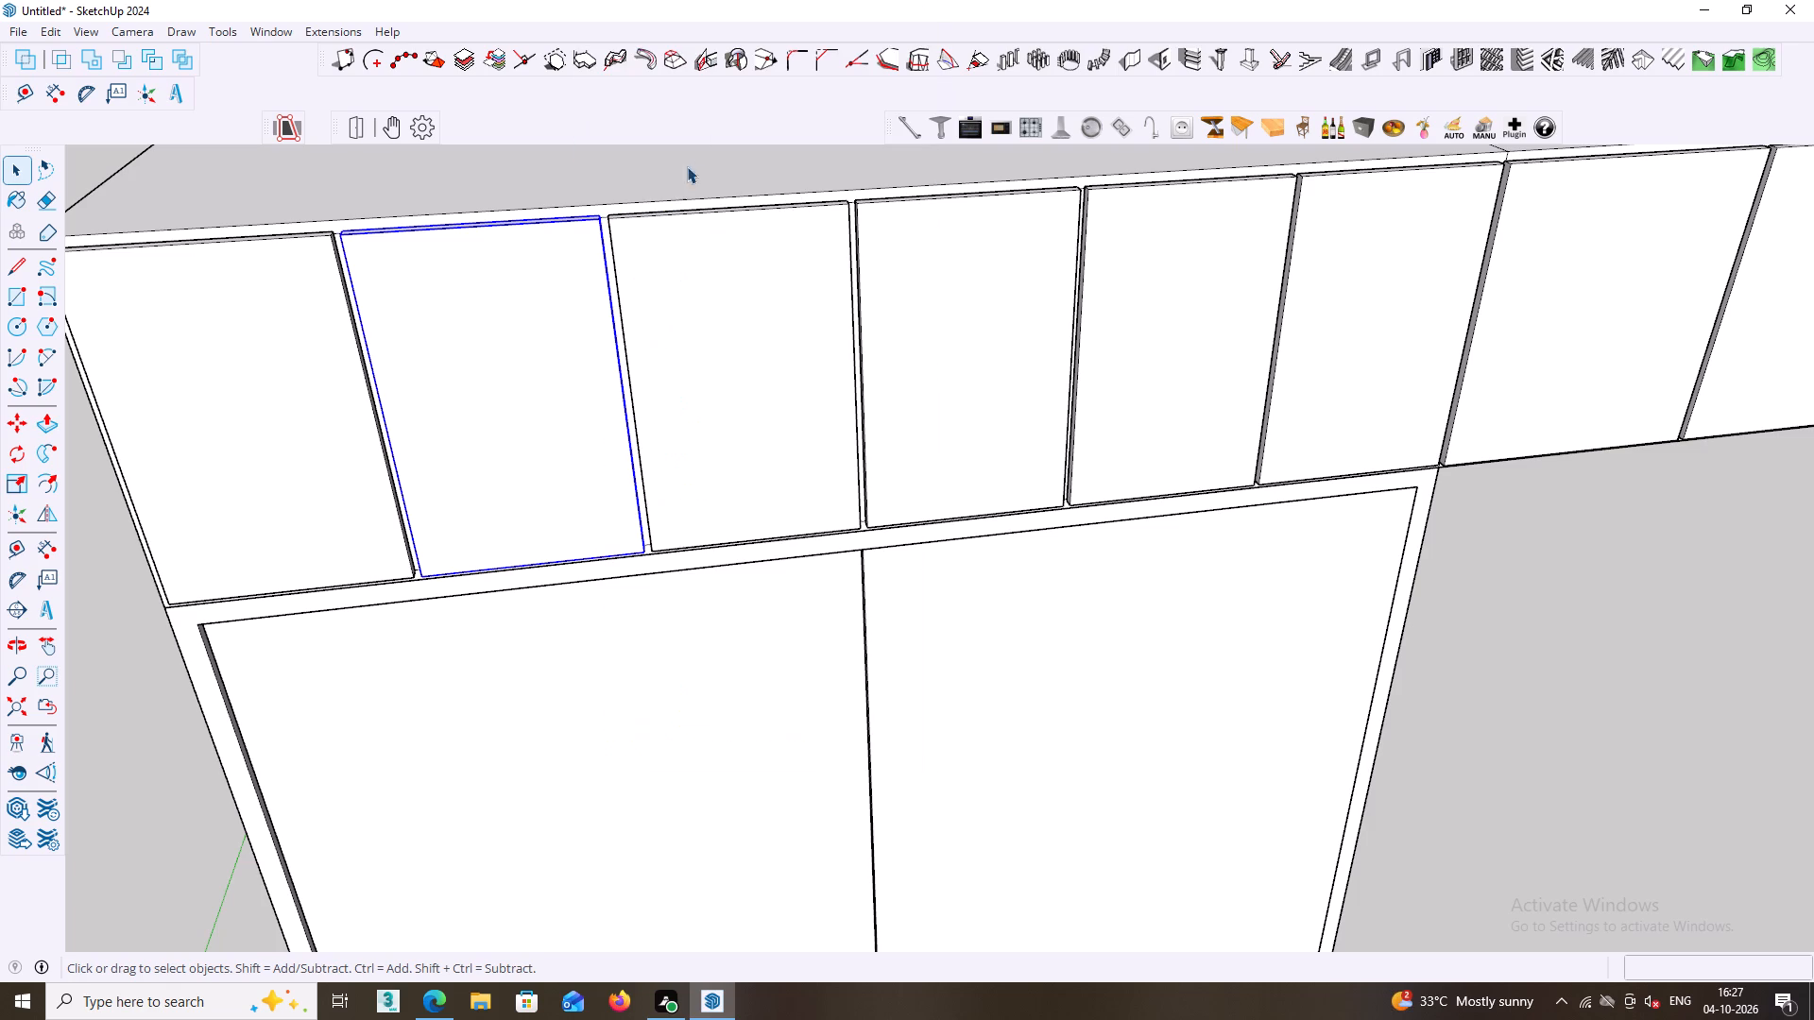
click(568, 189)
Open the second upper door for editing and select all its geometry to check that it is independent of the other doors.
double_click(551, 269)
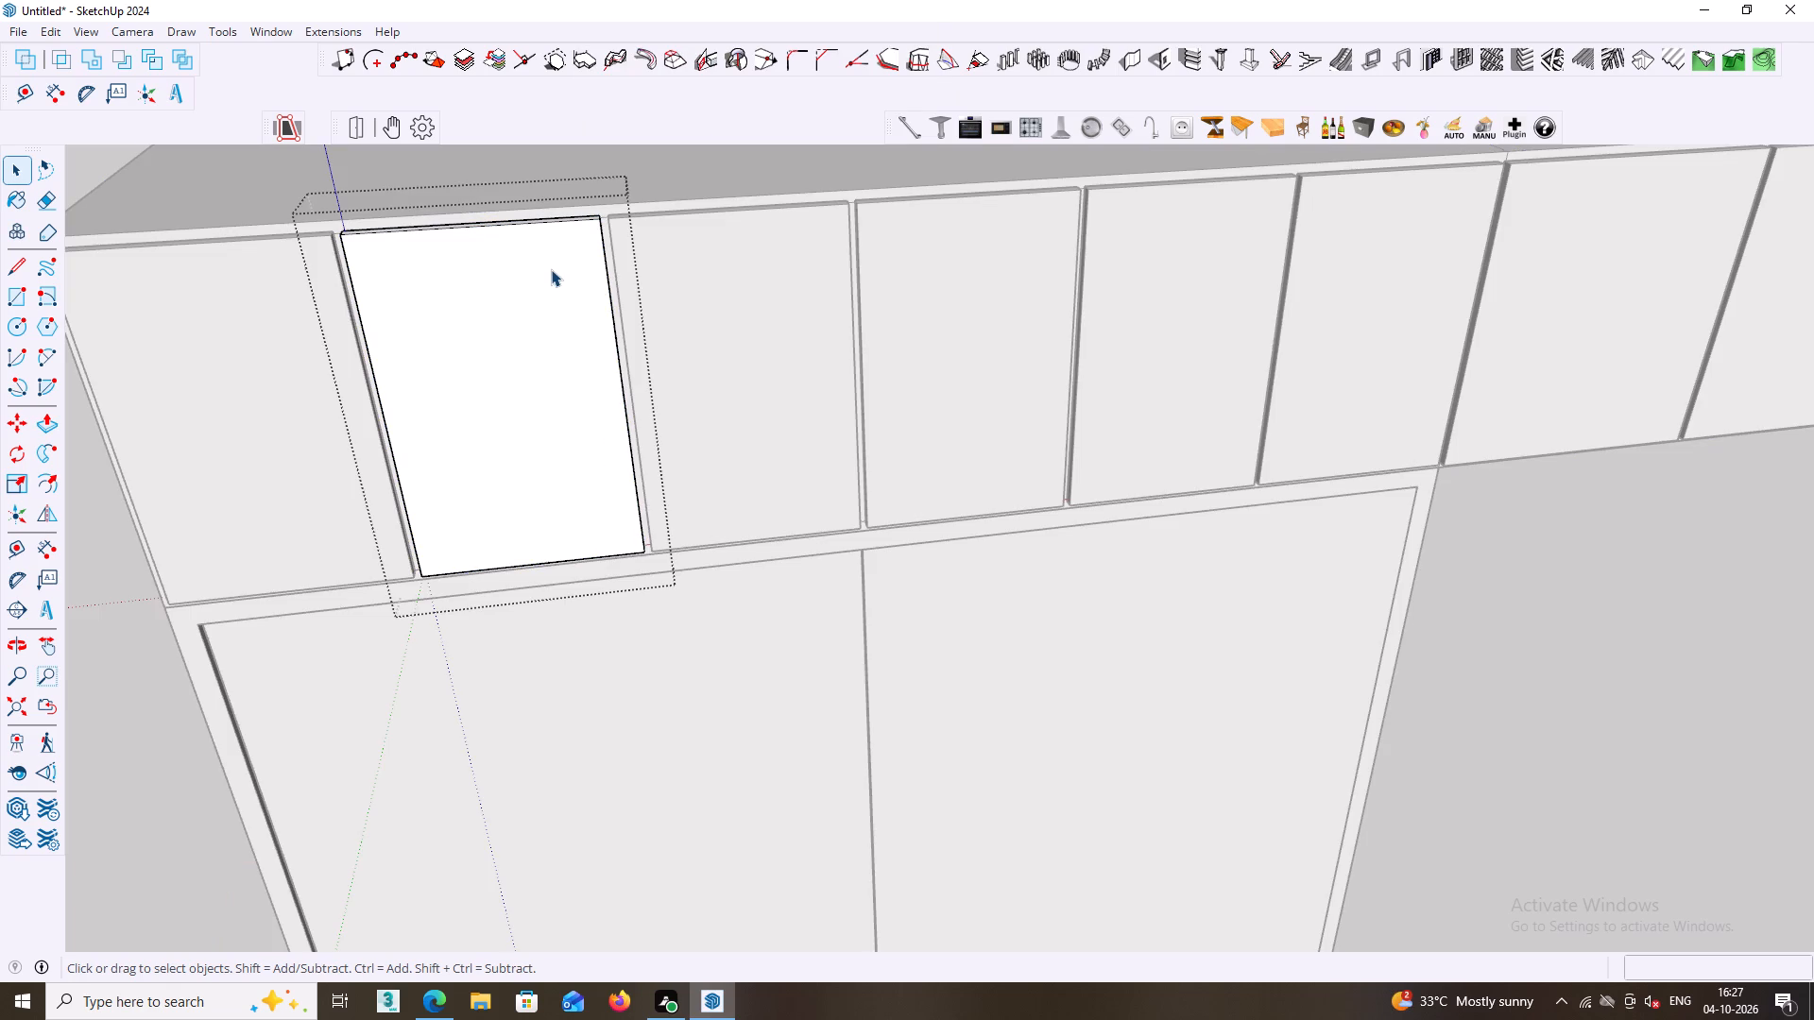
double_click(551, 269)
click(551, 269)
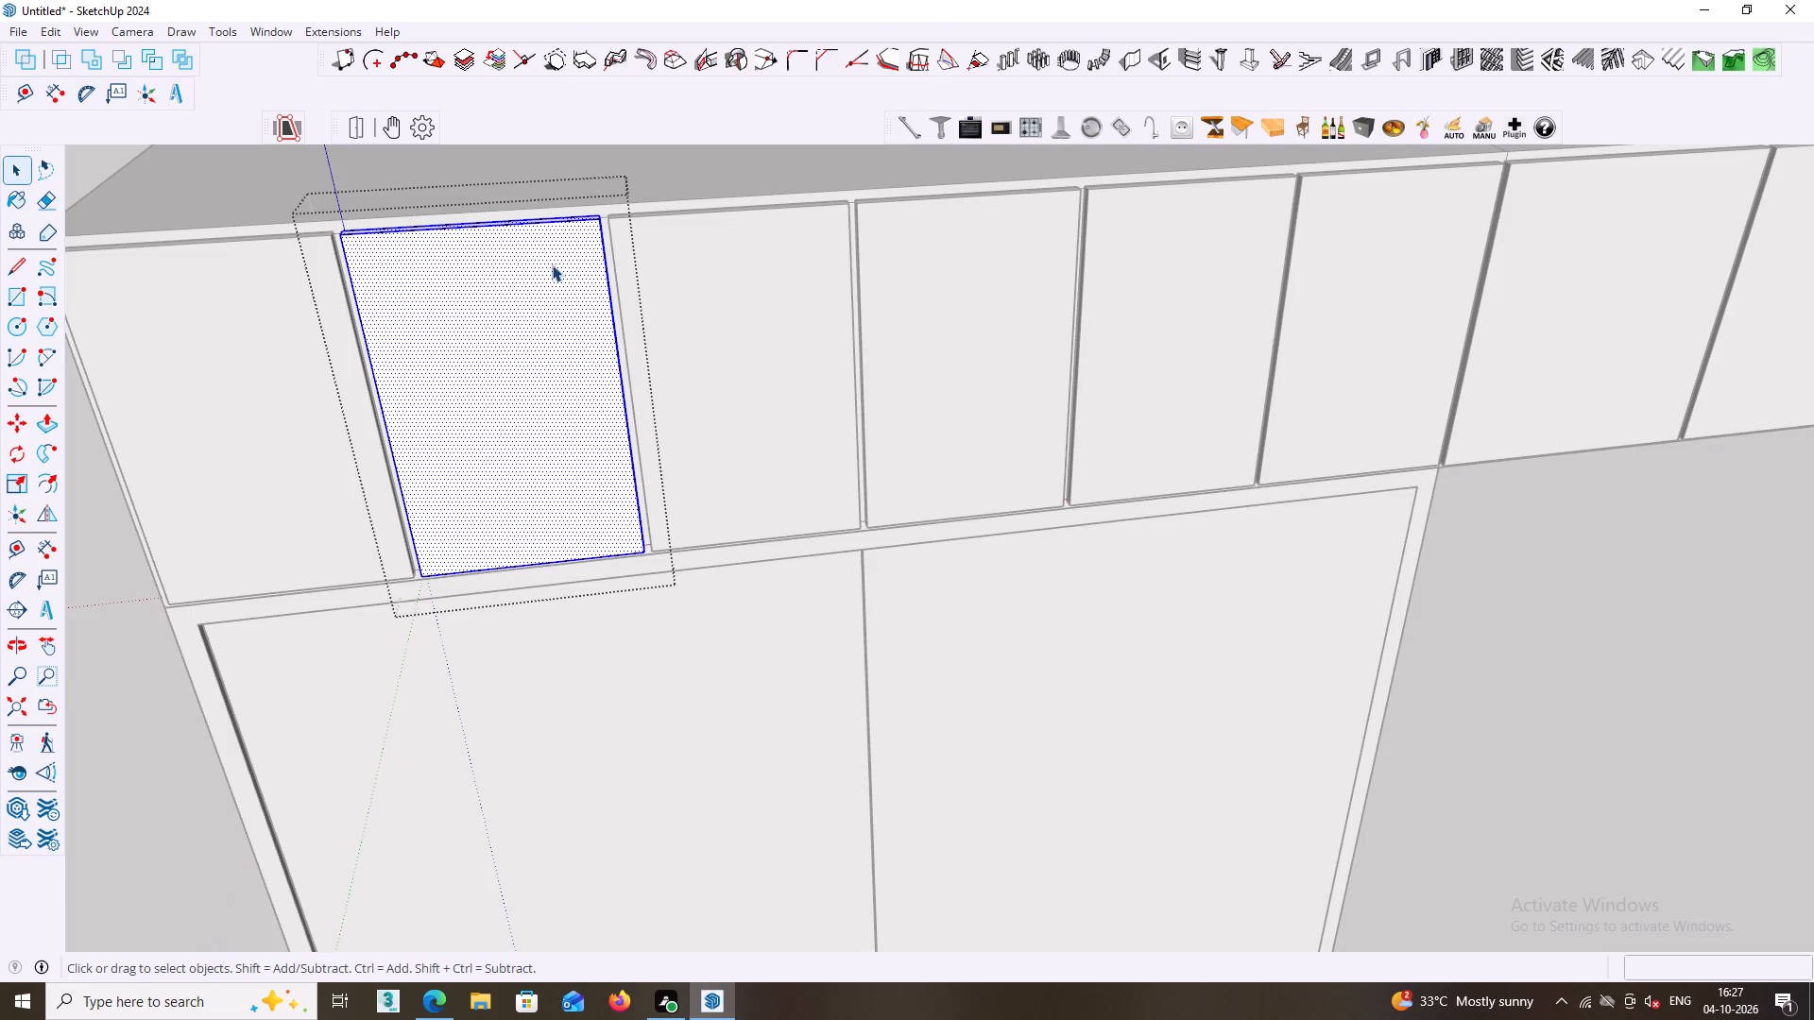
Leave the second upper door and inspect the third door in edit mode to check which doors share its component.
right_click(554, 259)
click(624, 184)
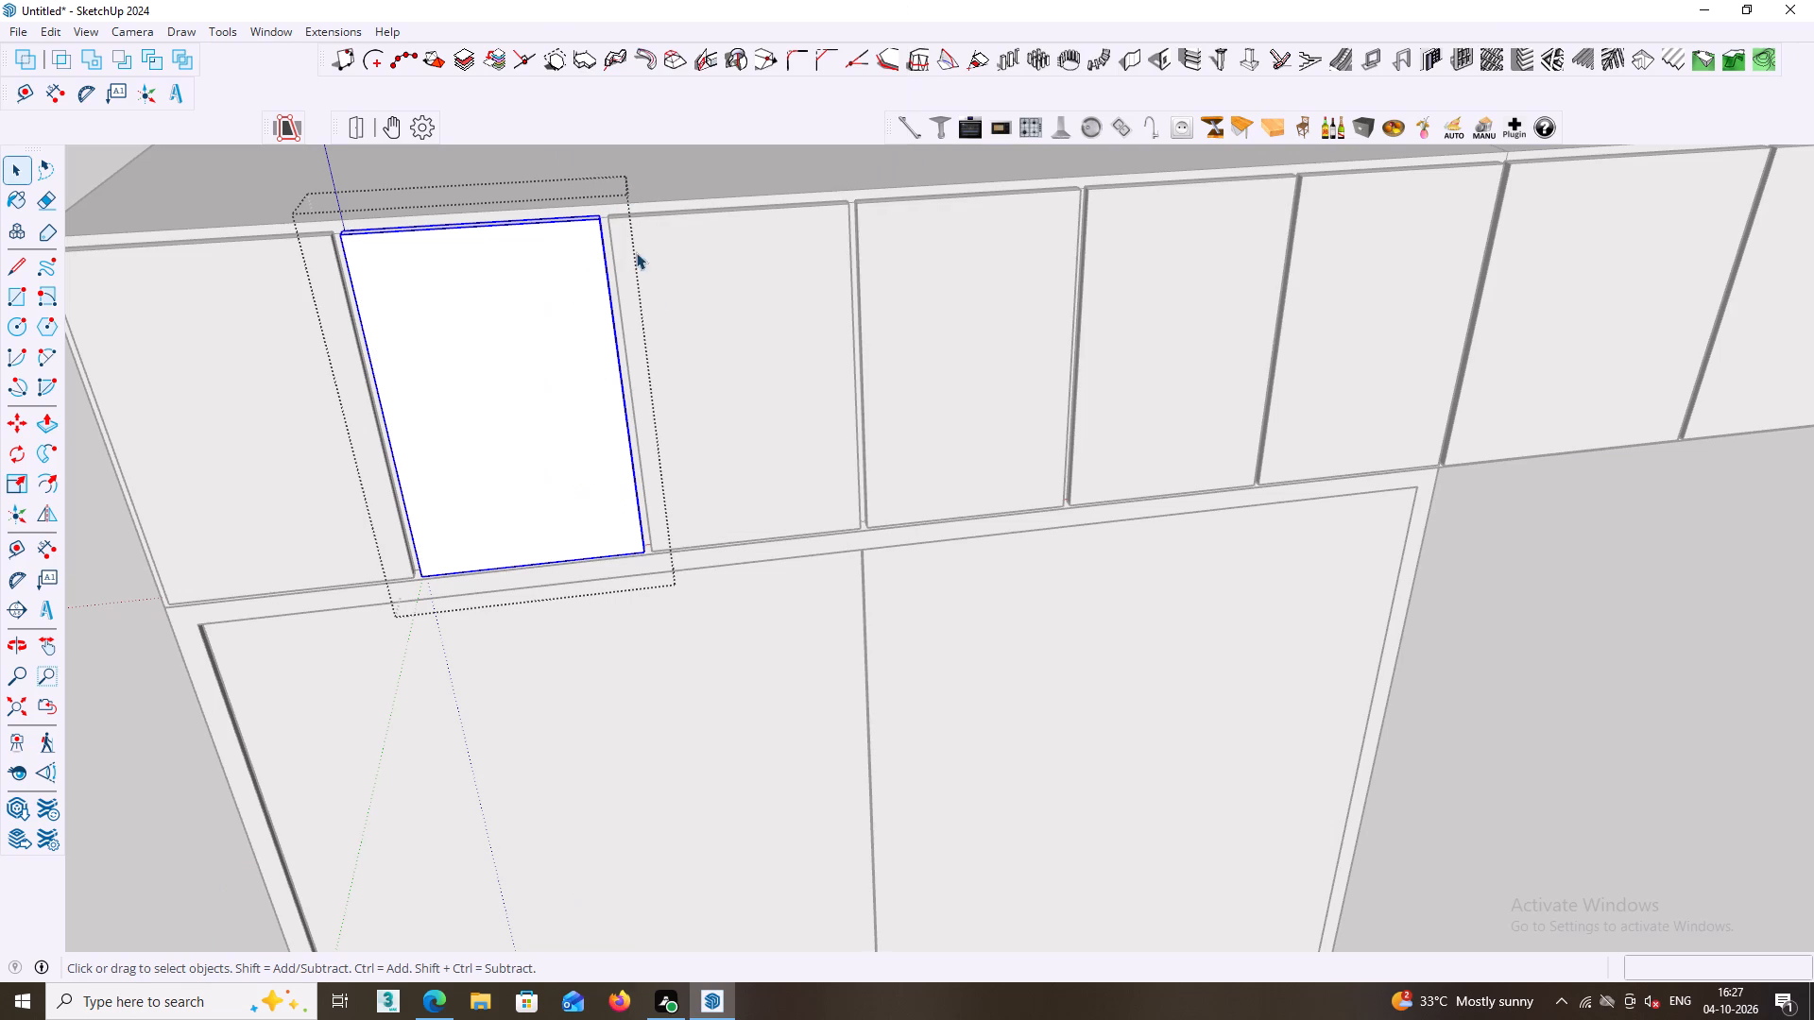
click(93, 161)
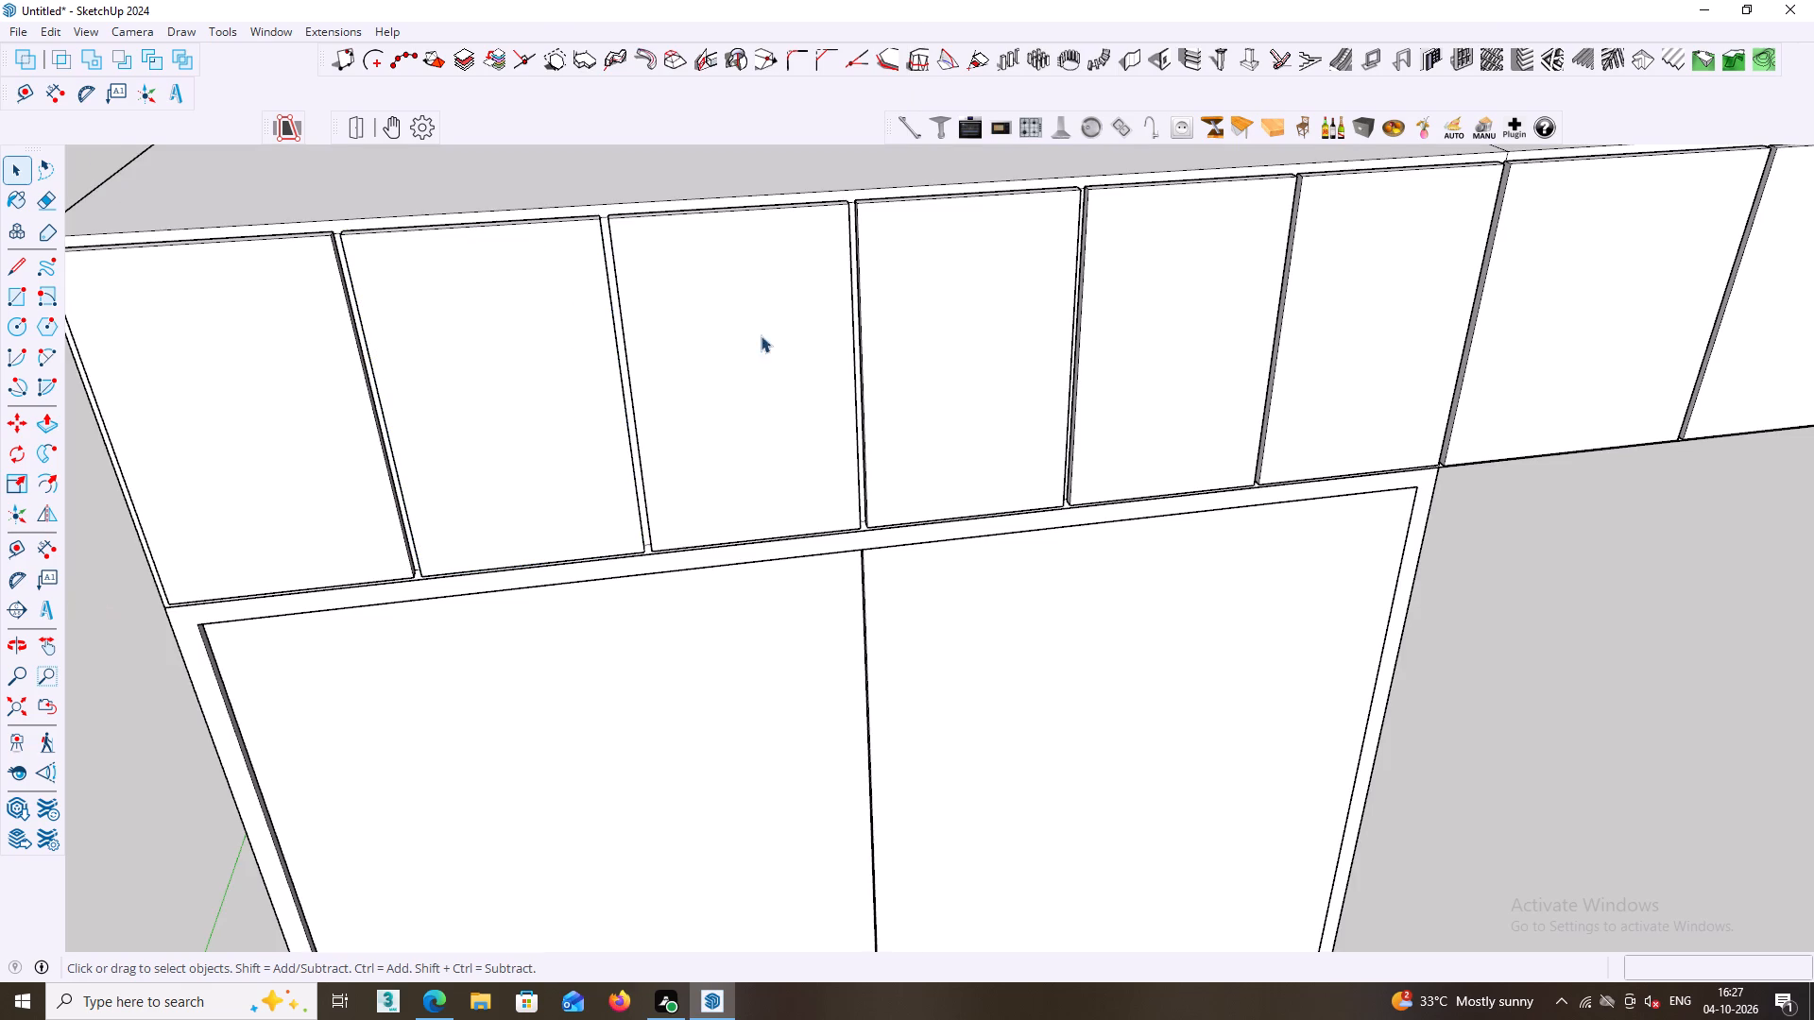
double_click(729, 331)
right_click(785, 328)
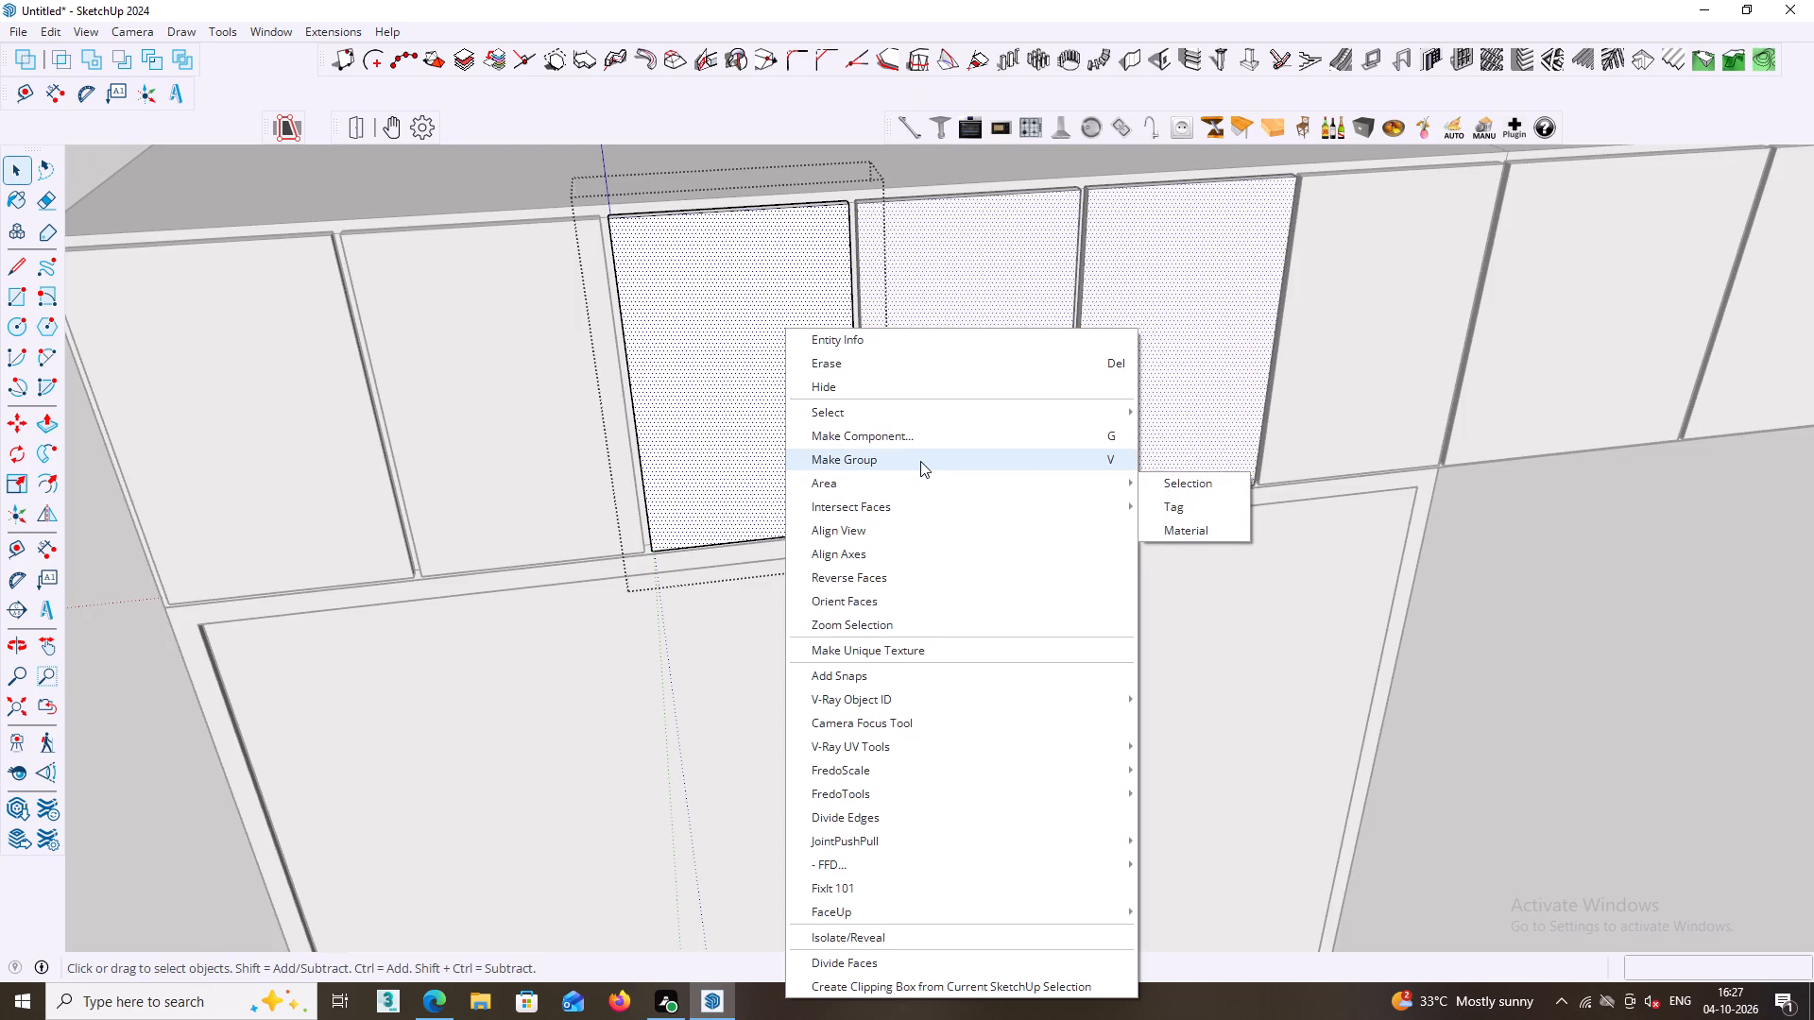
click(1518, 659)
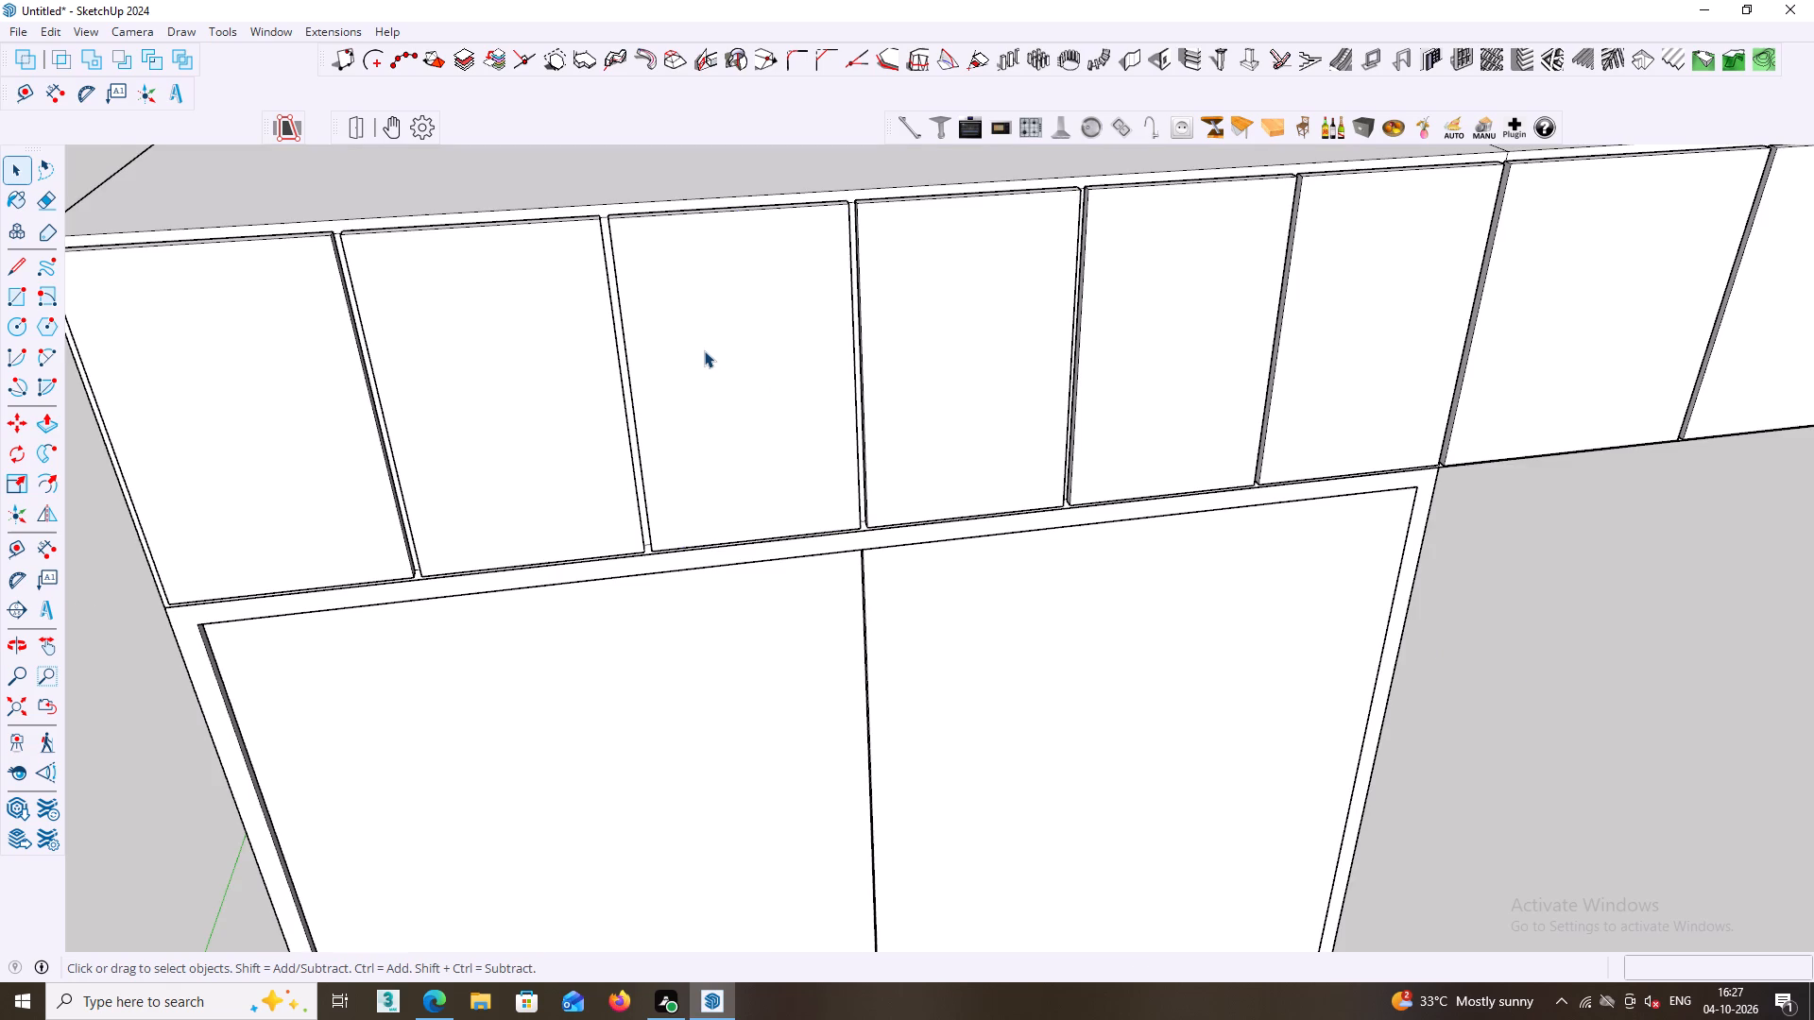
Make the third and fourth upper doors' components unique, and check whether the fifth door's component is still shared.
click(704, 350)
right_click(704, 348)
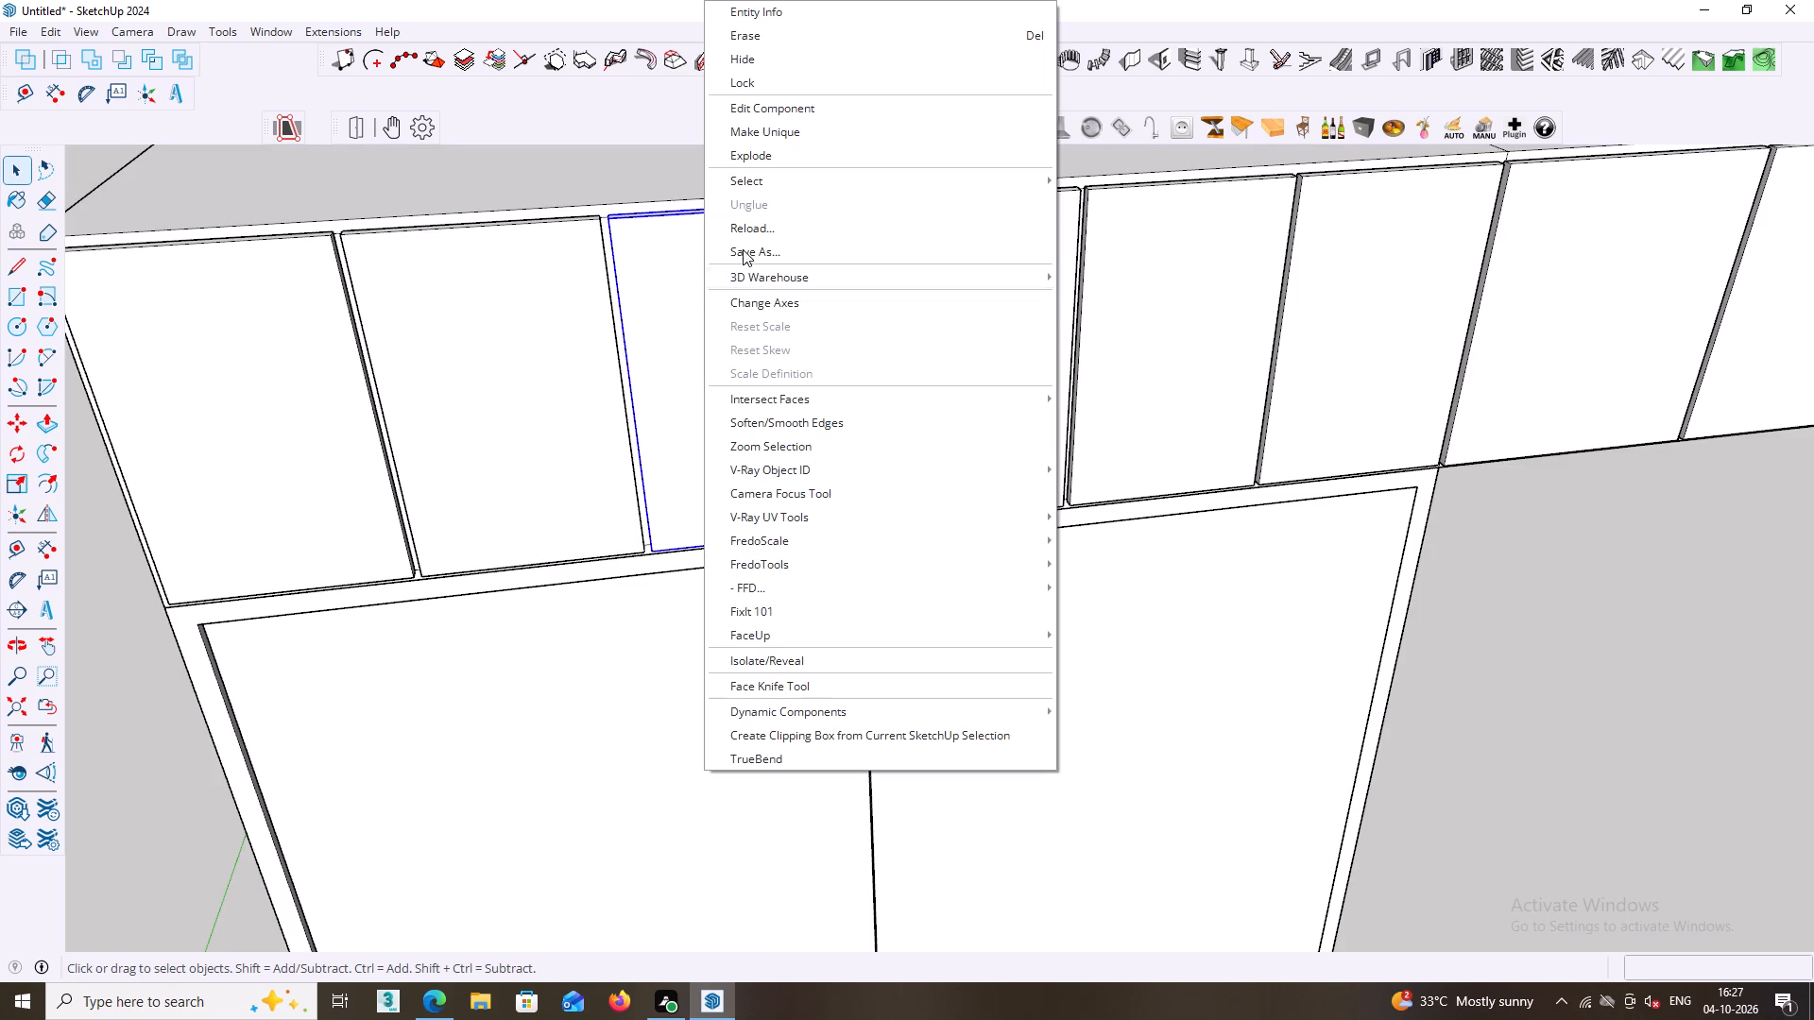
click(776, 142)
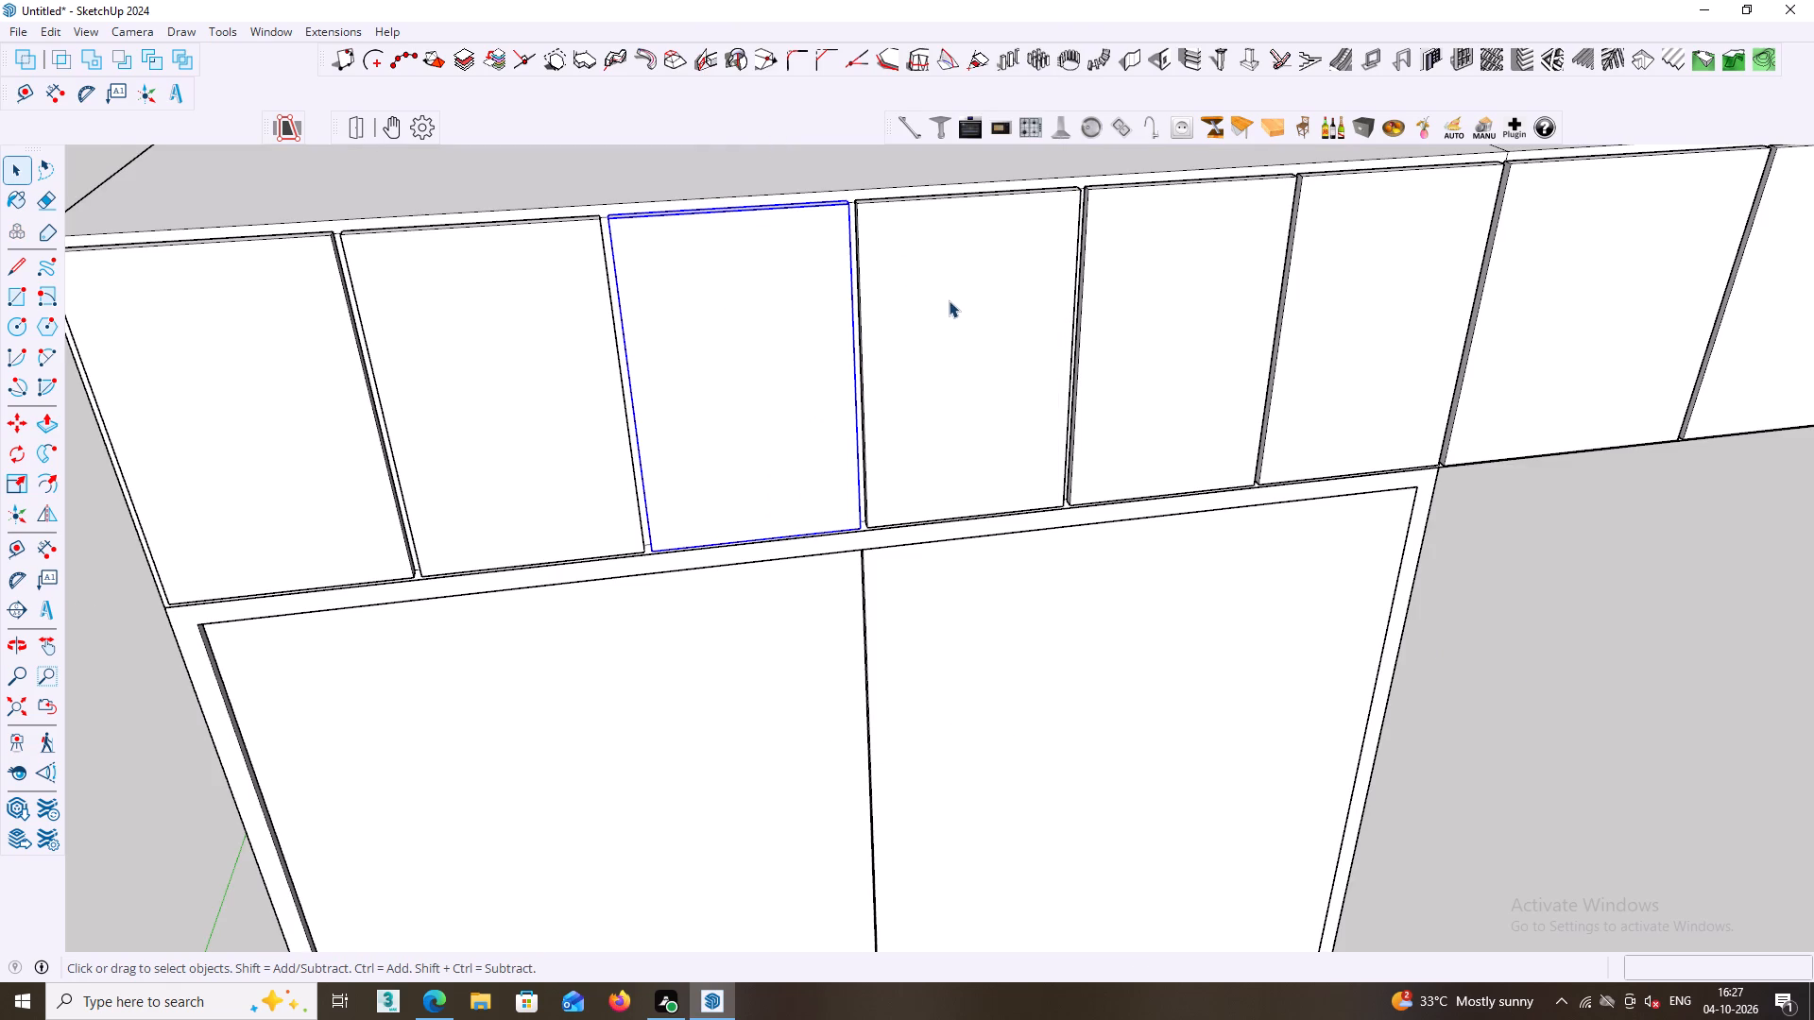
click(949, 300)
right_click(954, 280)
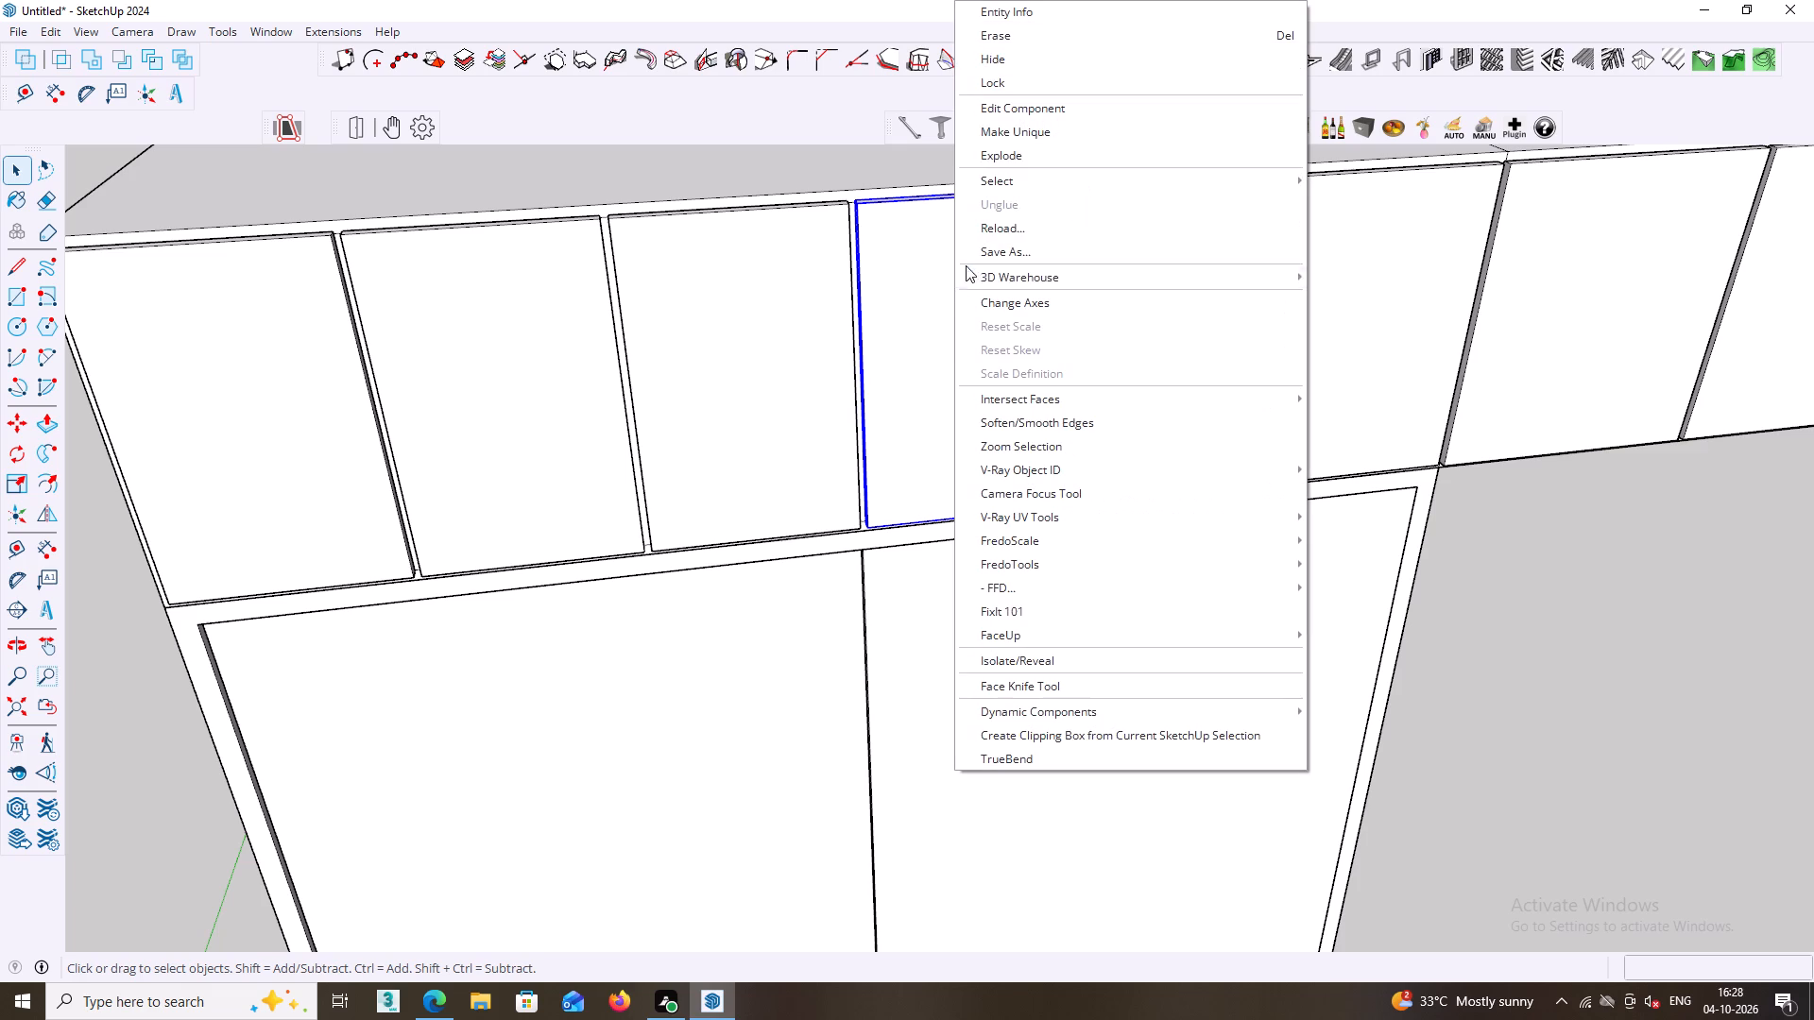
click(1022, 134)
click(1136, 277)
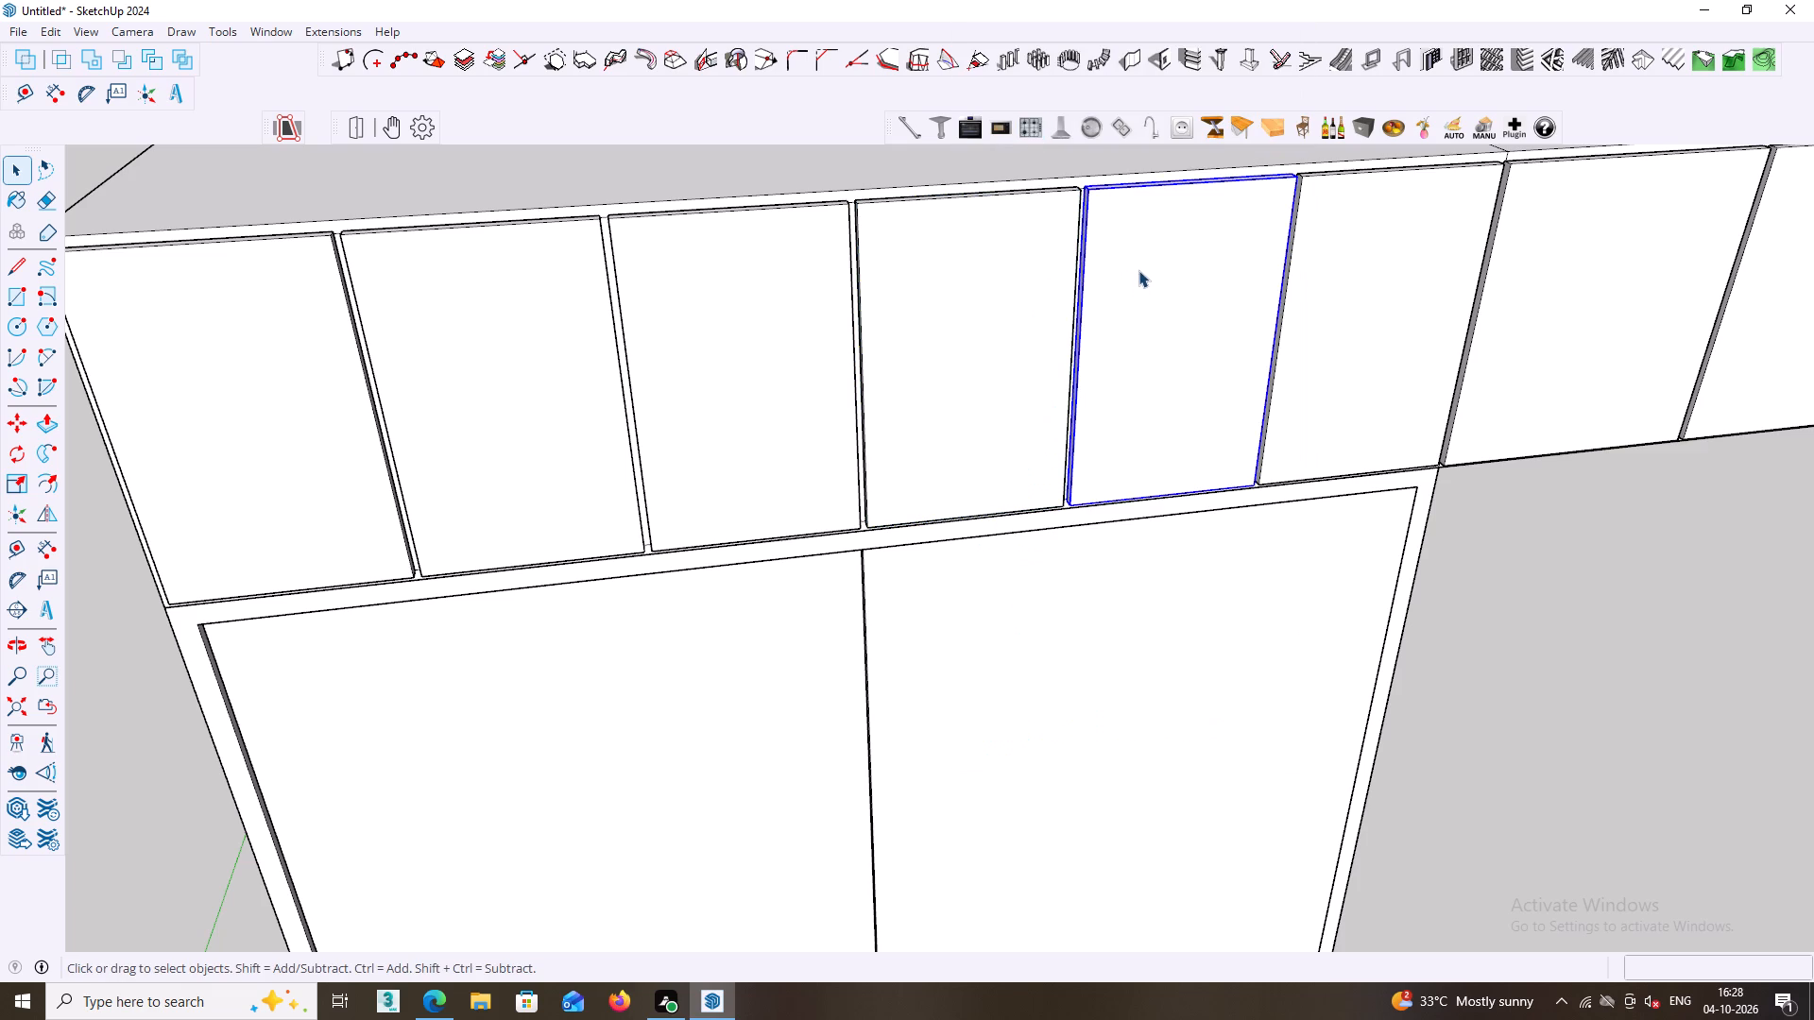
right_click(1147, 256)
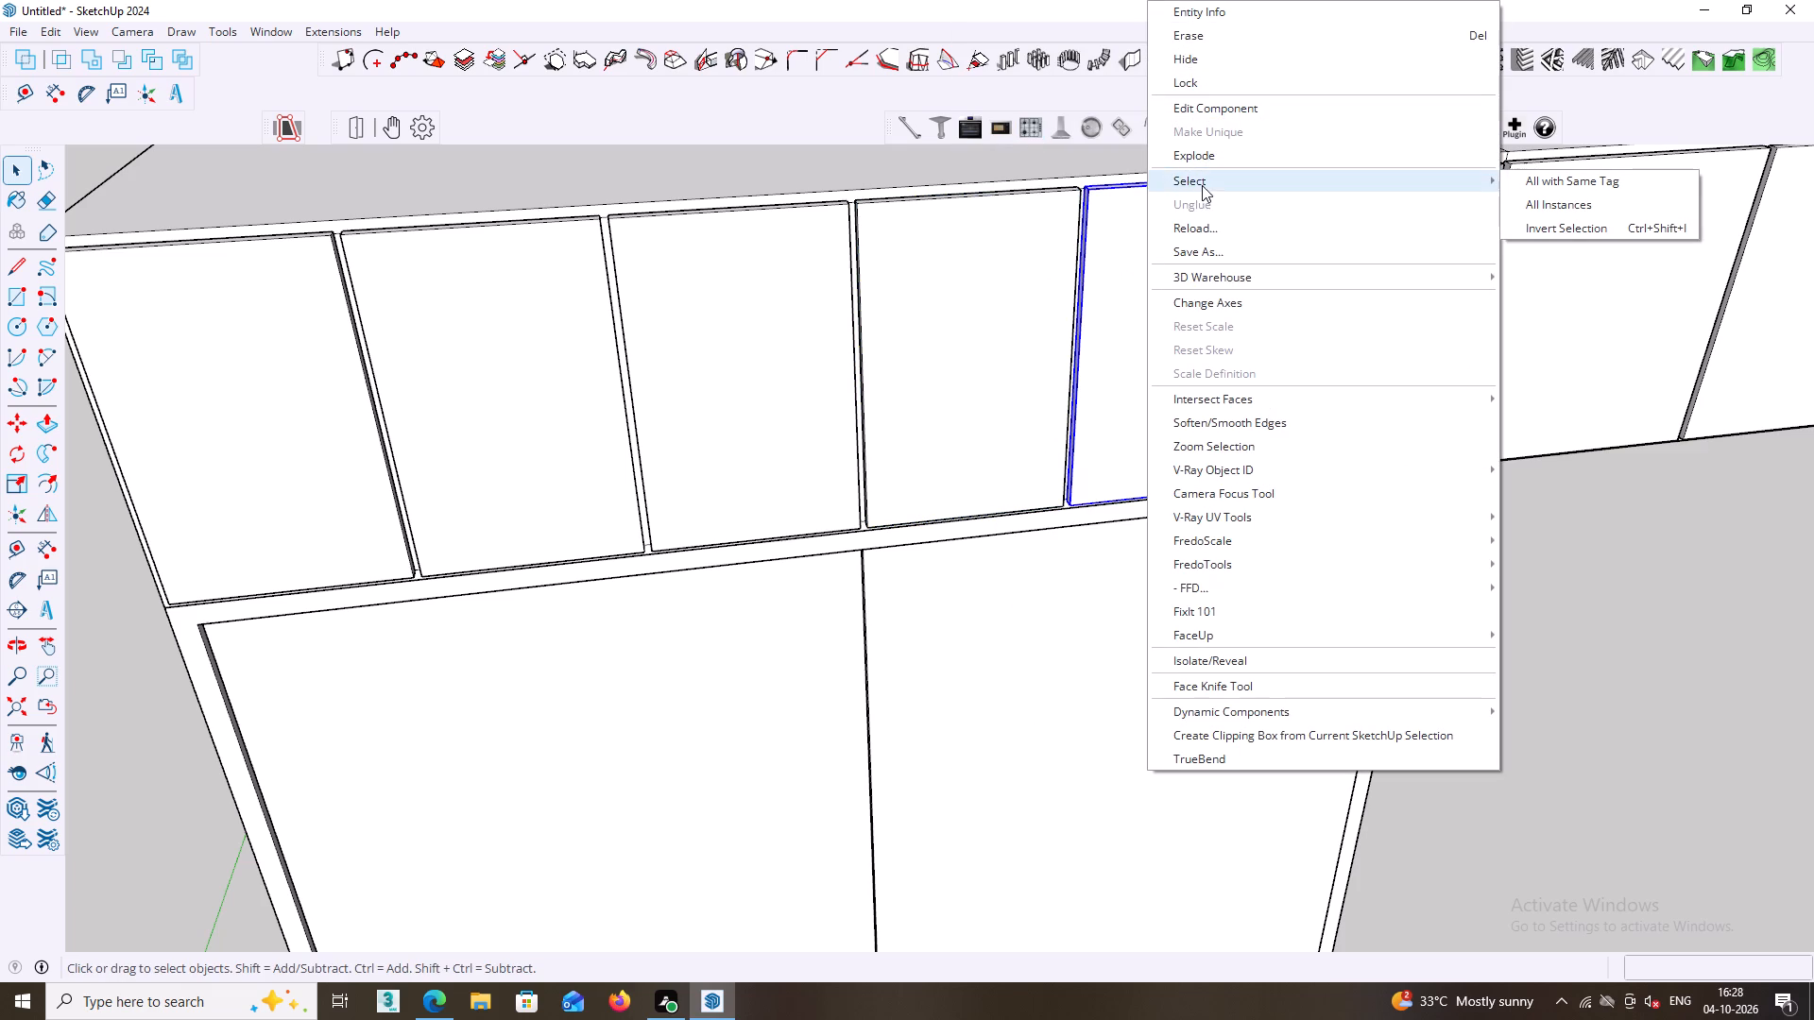
click(1651, 595)
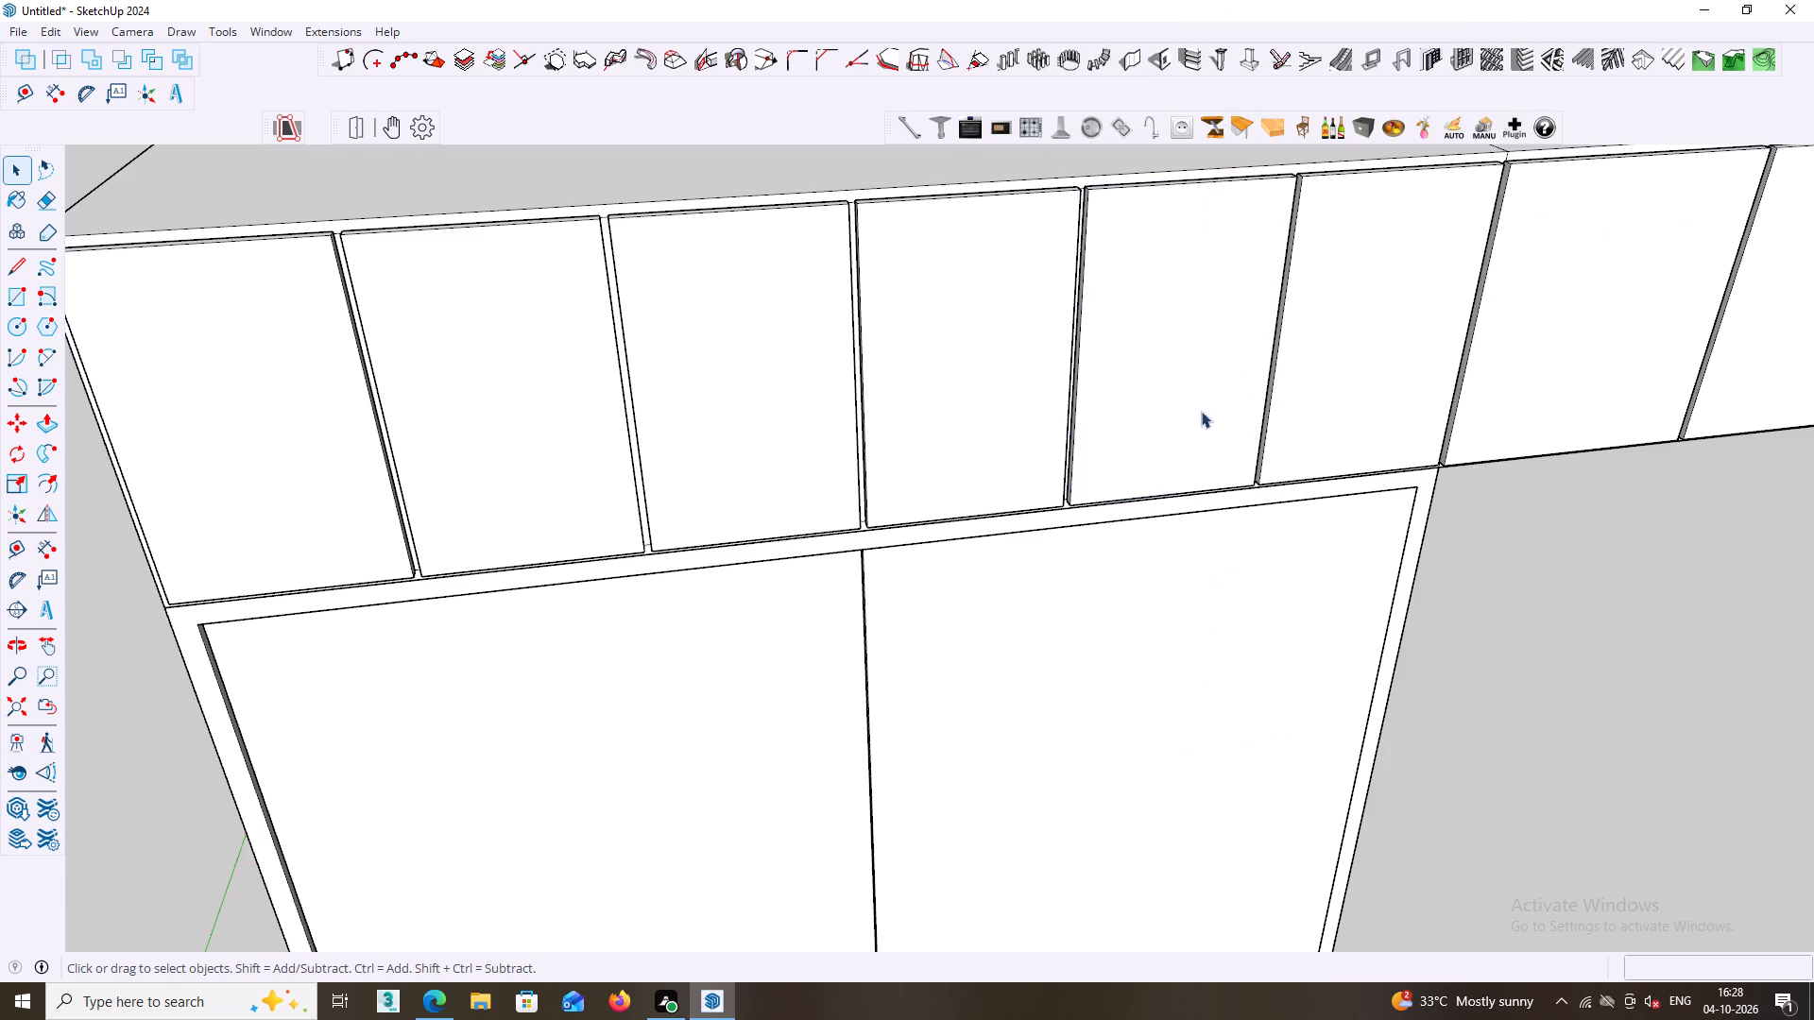
Give the fifth upper door a hinge joint with its axis on the door's left vertical edge.
click(1170, 403)
middle_drag(1154, 396, 1154, 382)
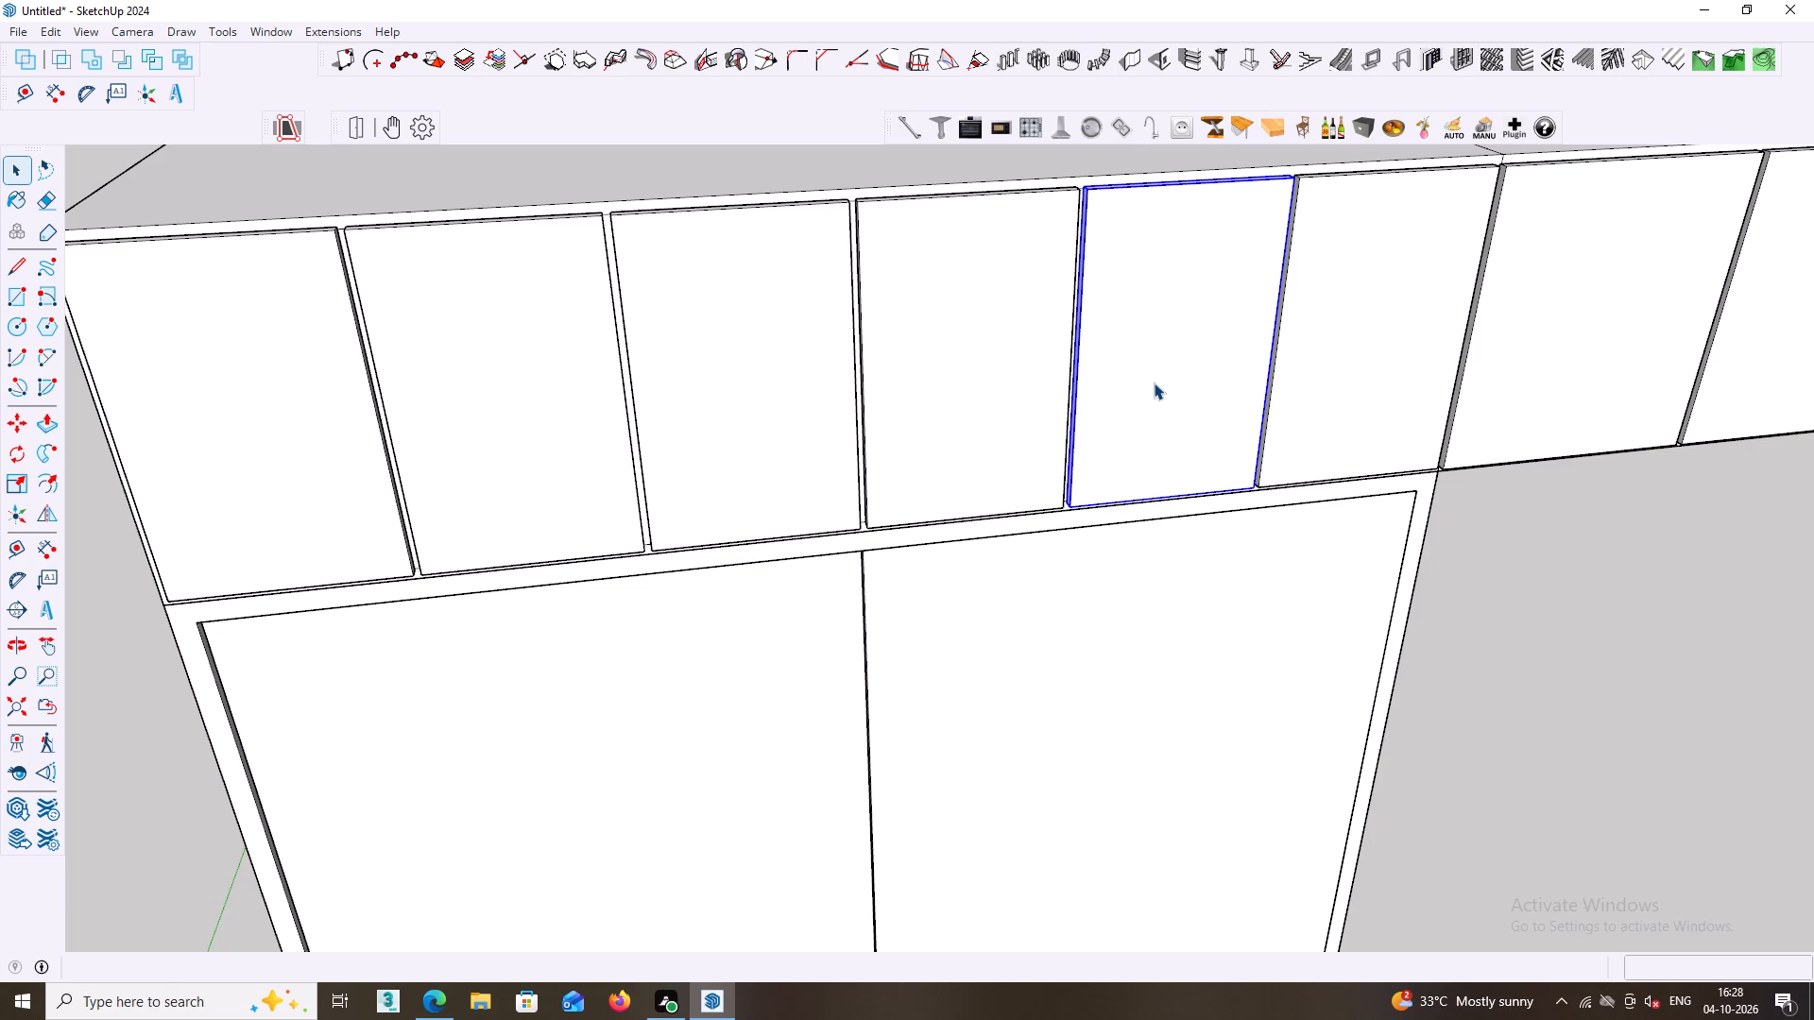
double_click(416, 127)
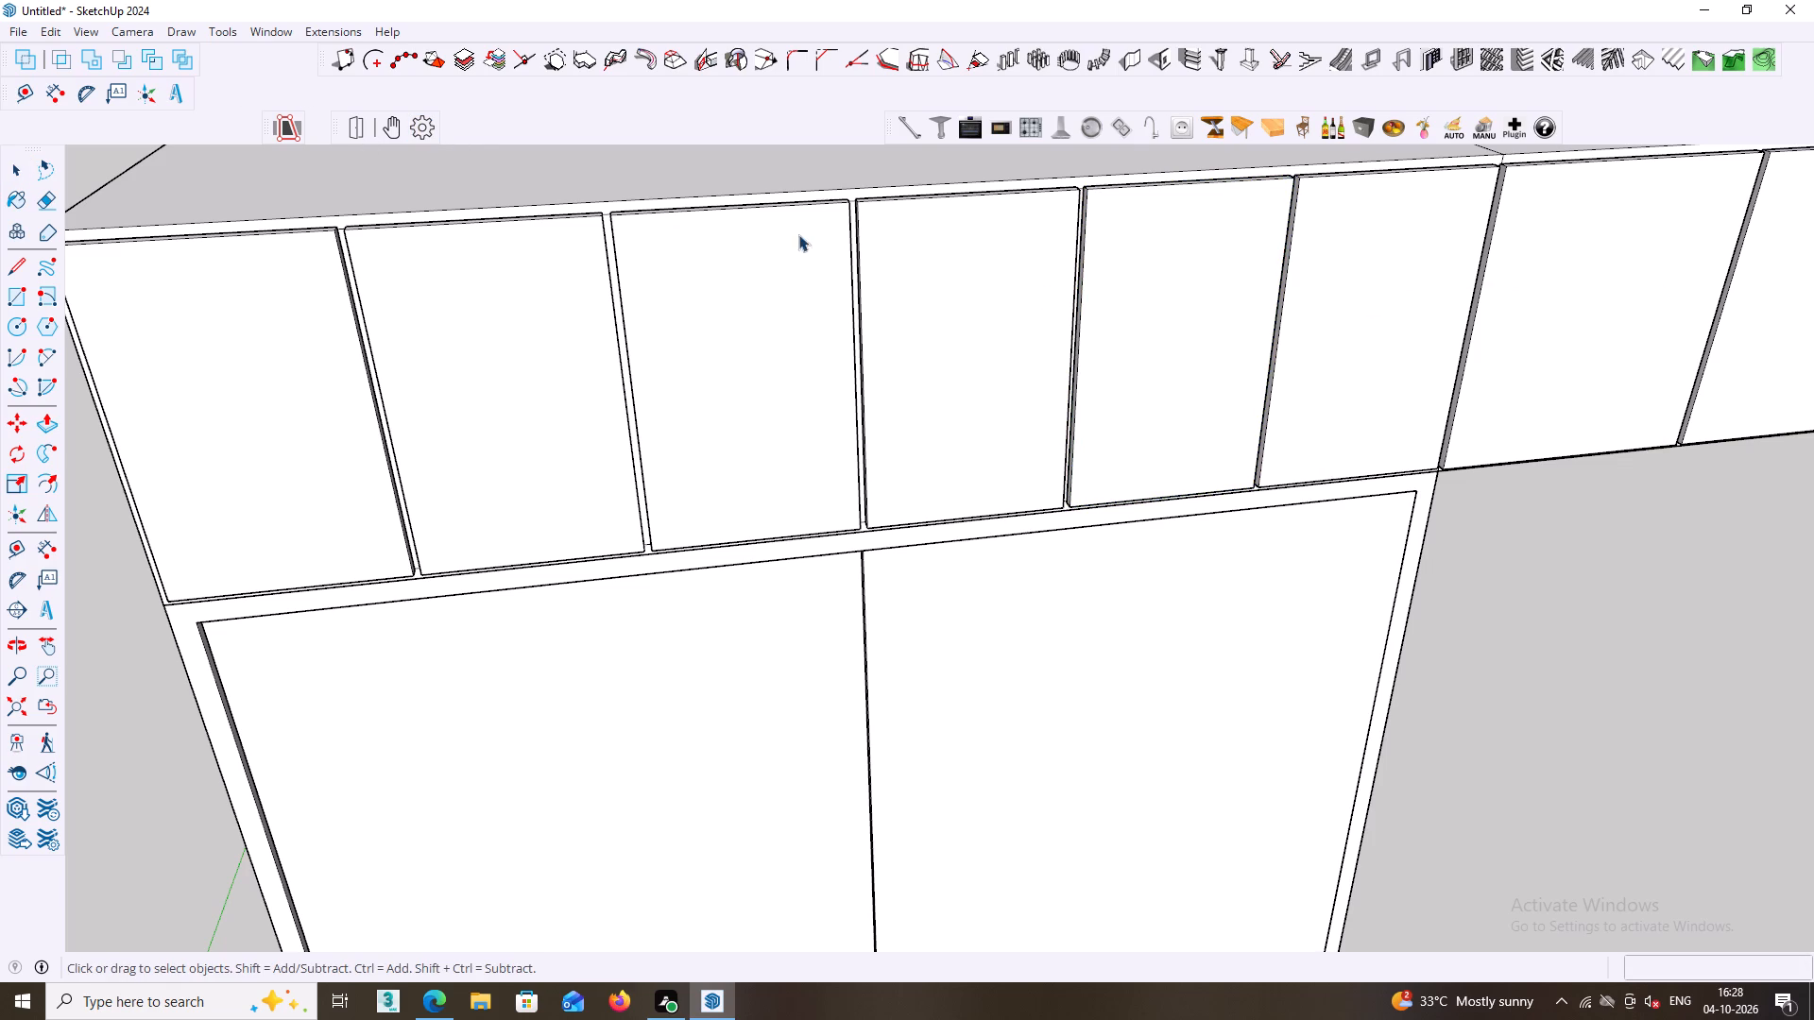
click(1131, 289)
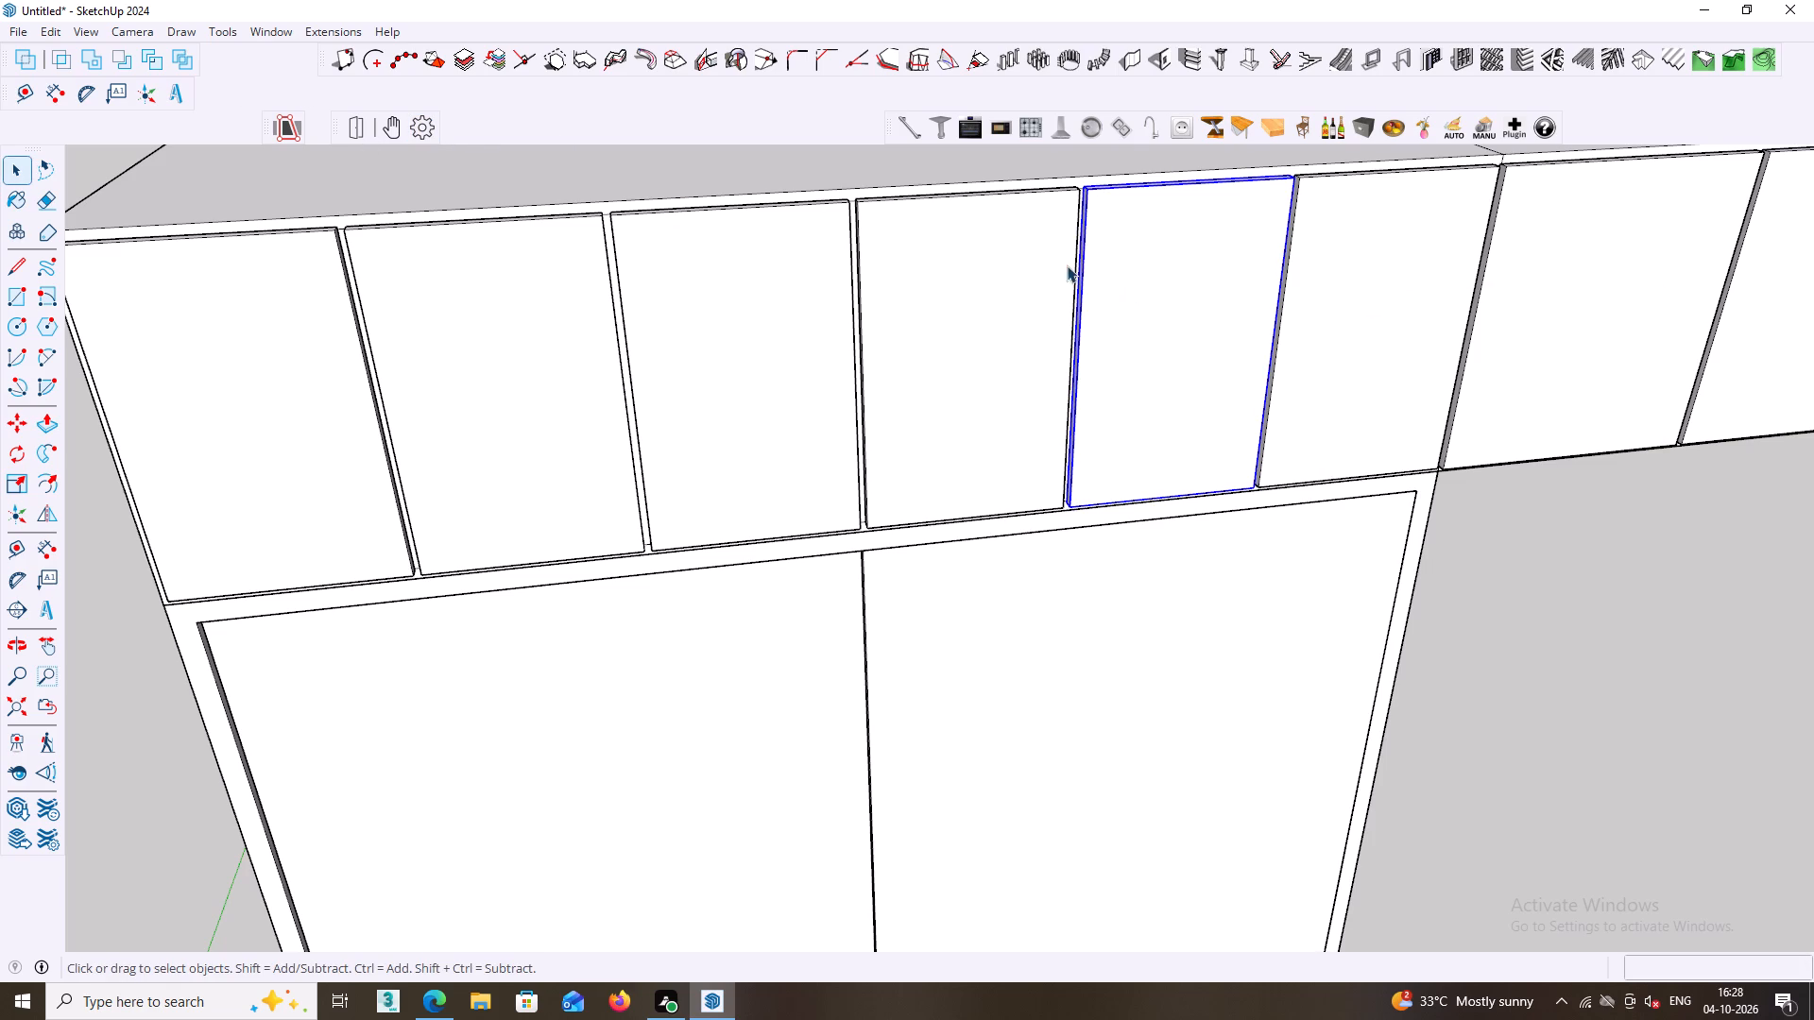
click(417, 124)
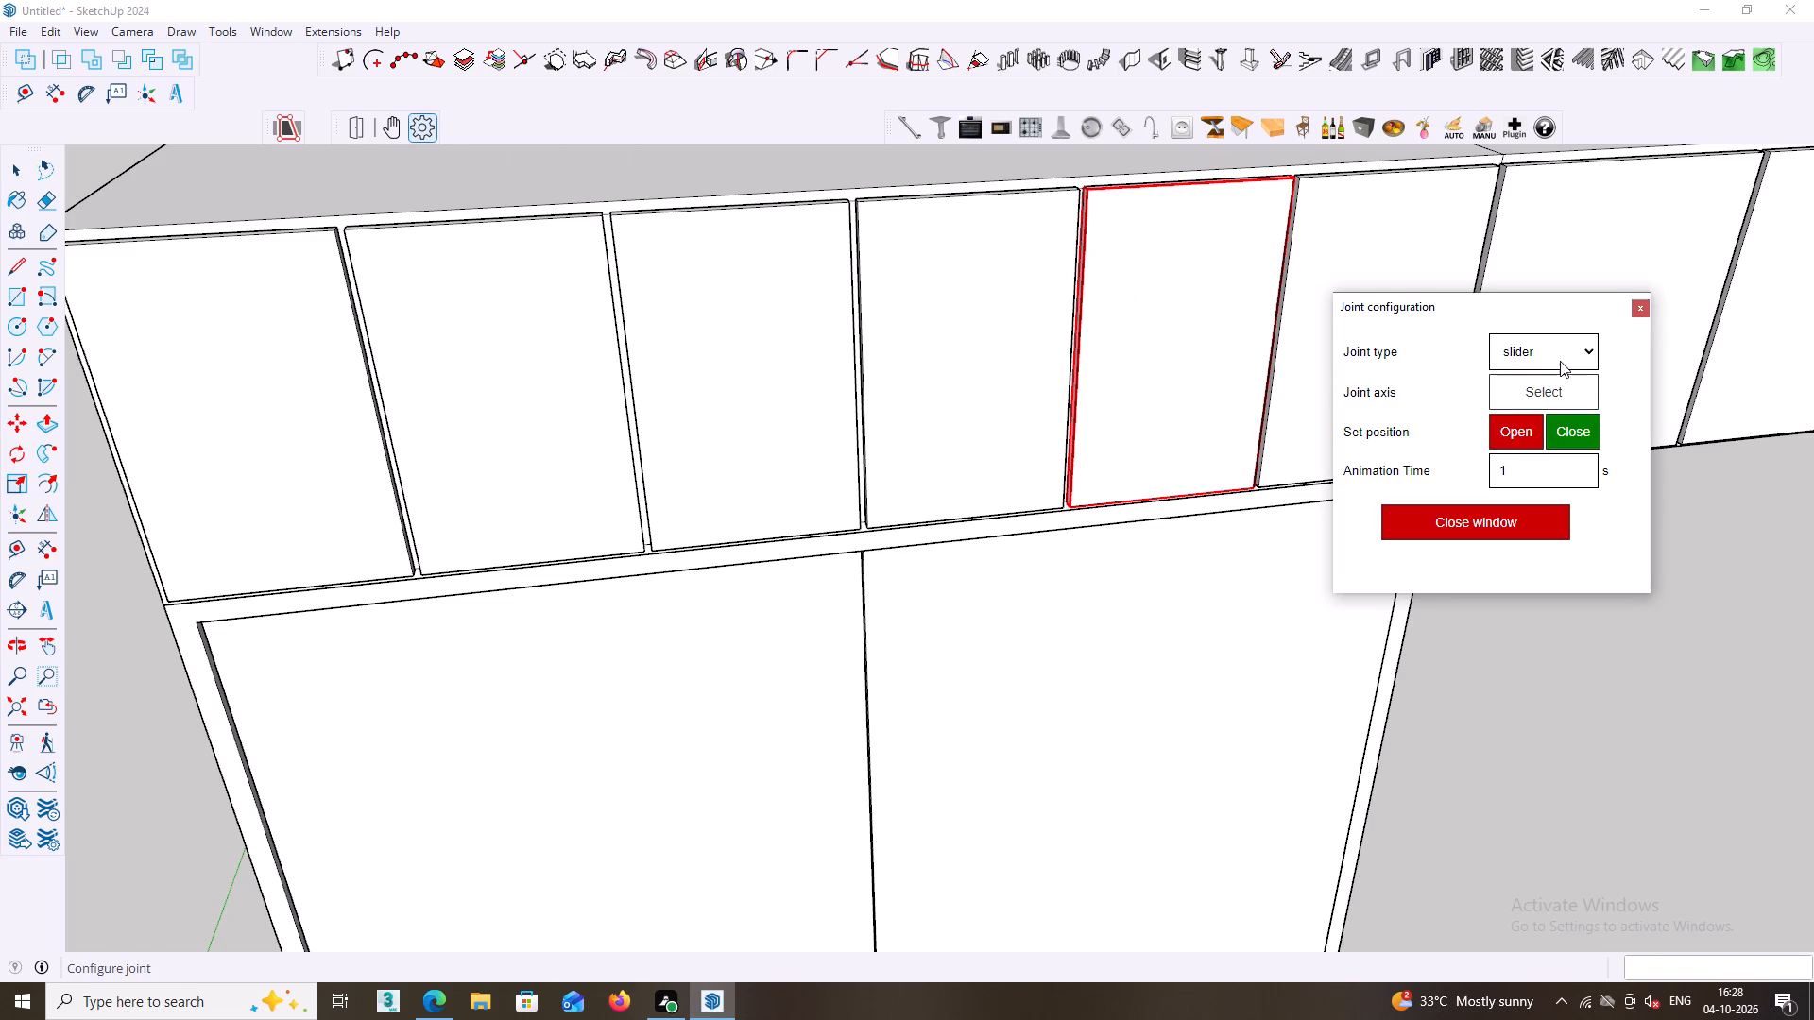
click(1580, 352)
click(1529, 403)
click(1526, 396)
click(1072, 499)
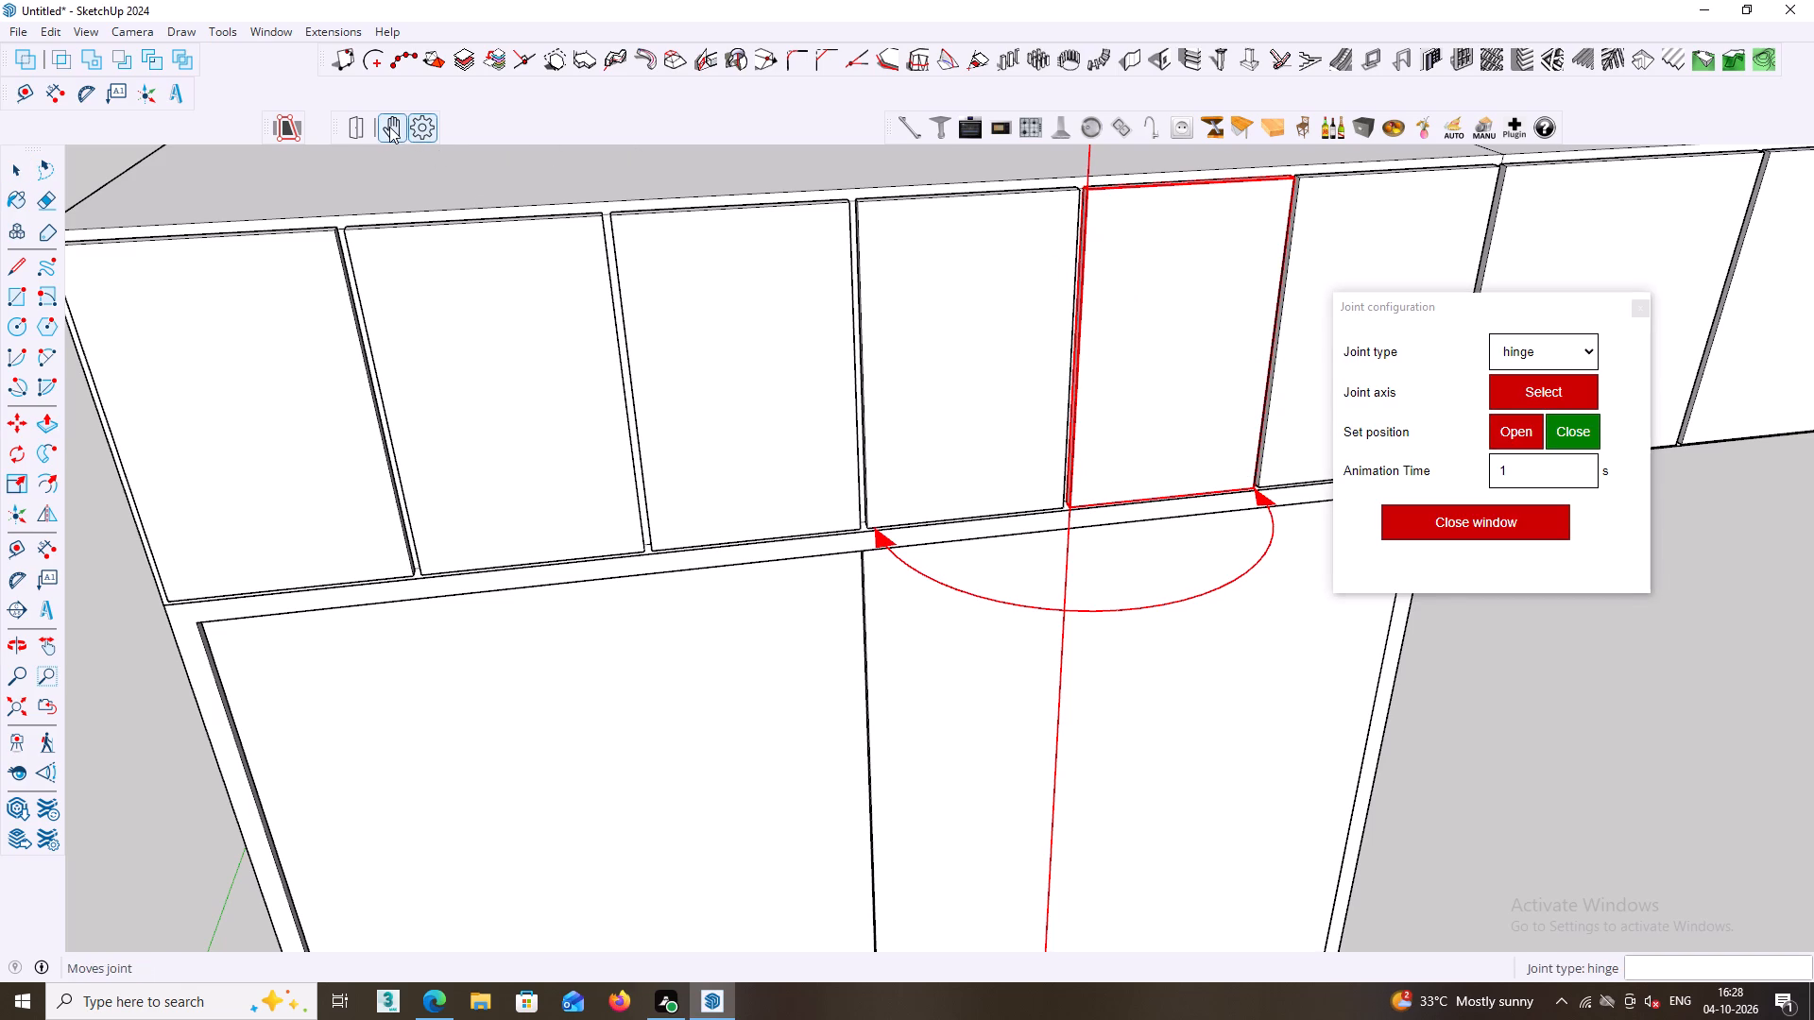
Test the fifth upper door's hinge by swinging the door outward and closing it with the open/close tool.
click(389, 127)
click(1223, 415)
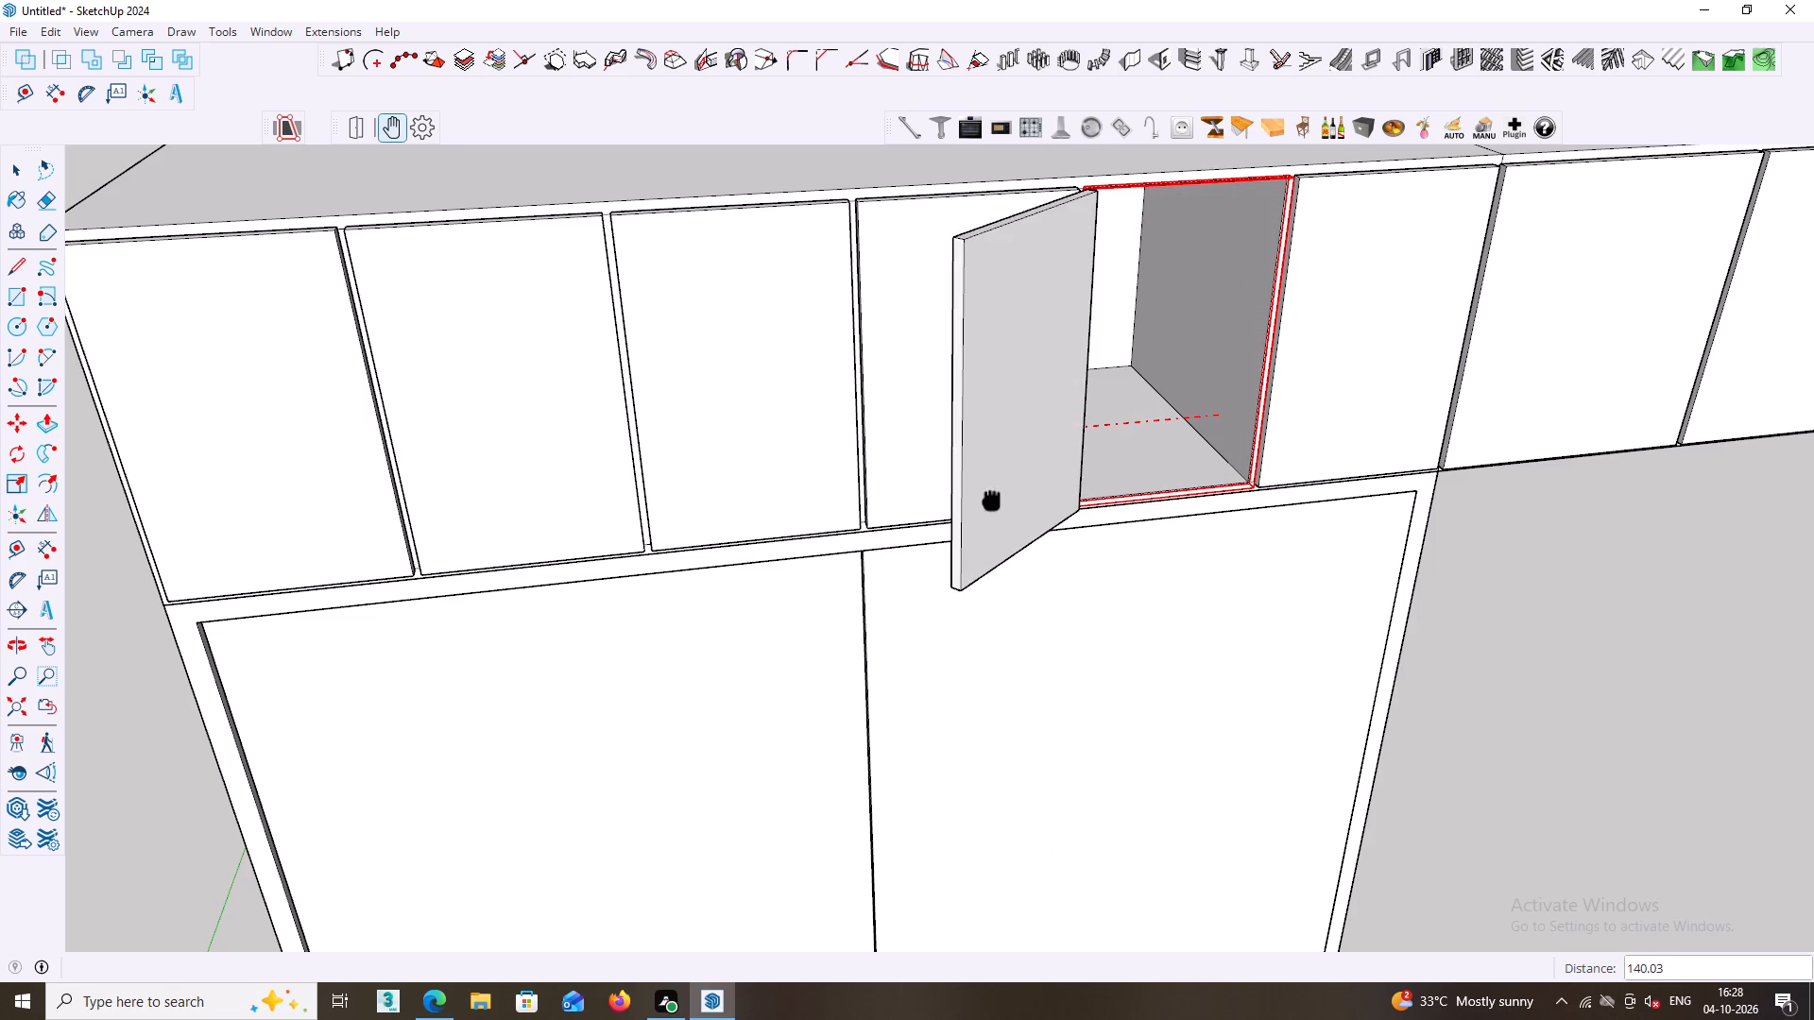
click(946, 478)
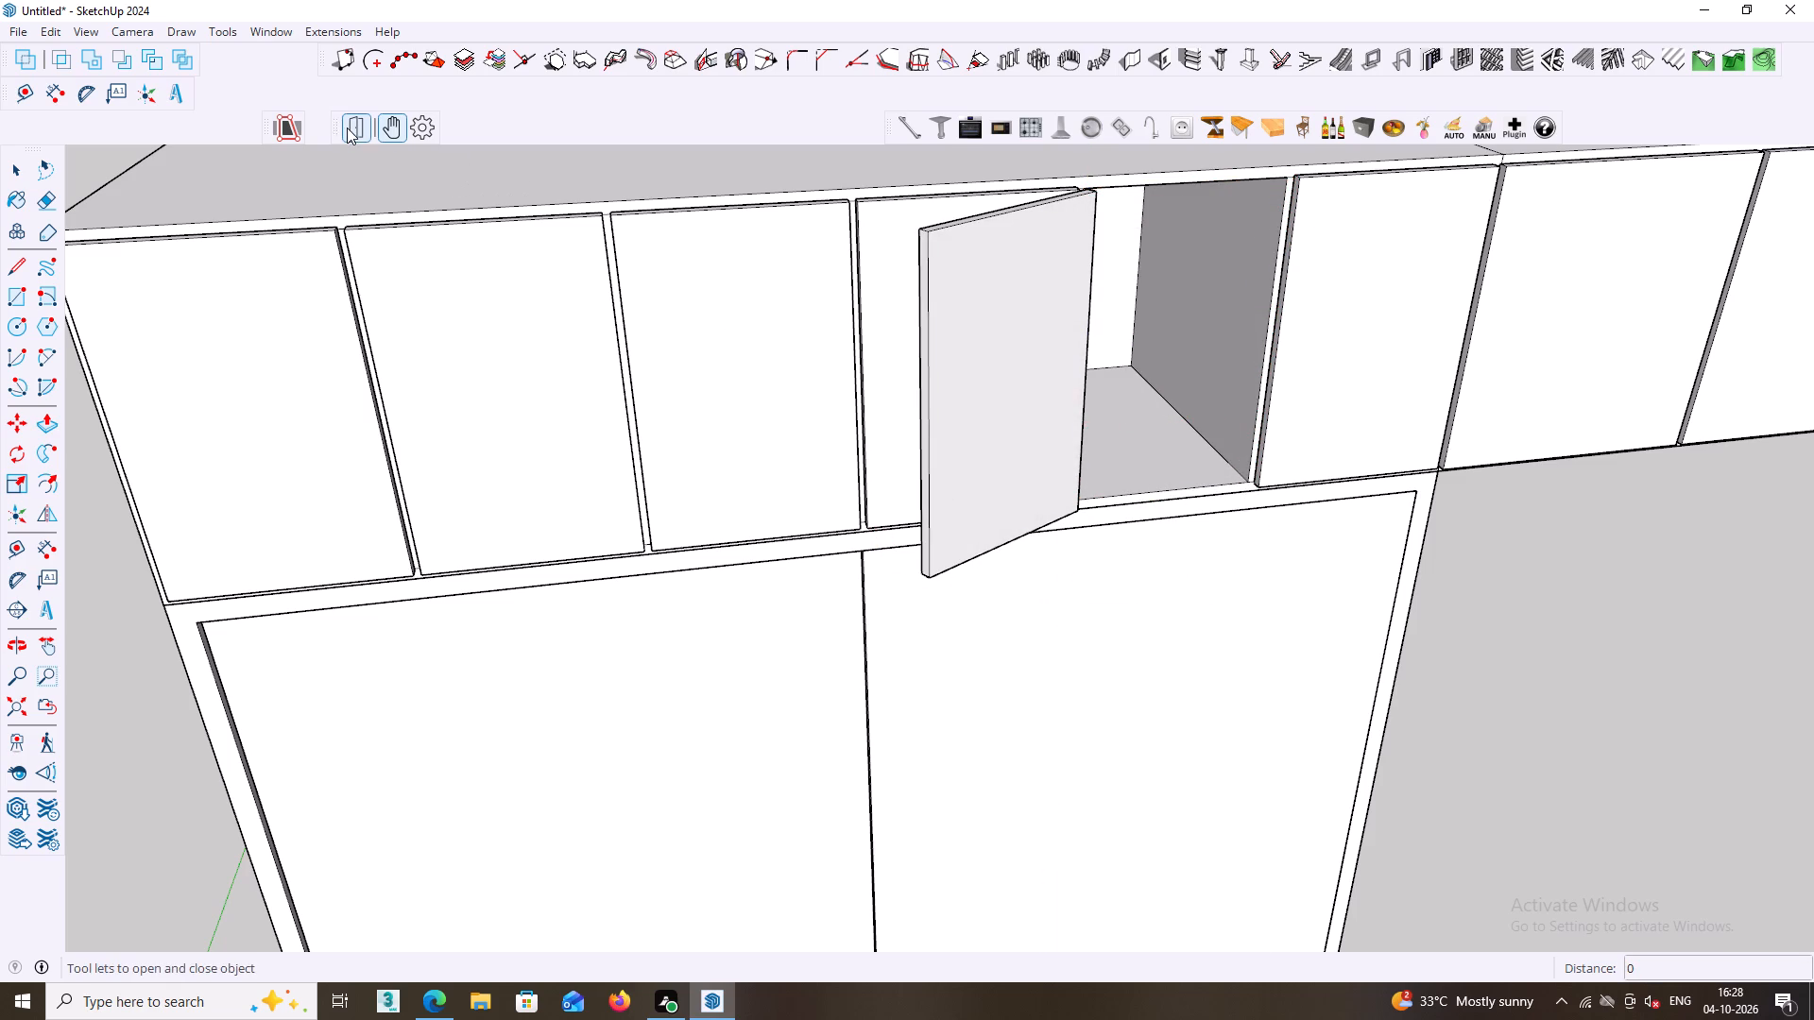
click(347, 127)
click(911, 342)
double_click(946, 347)
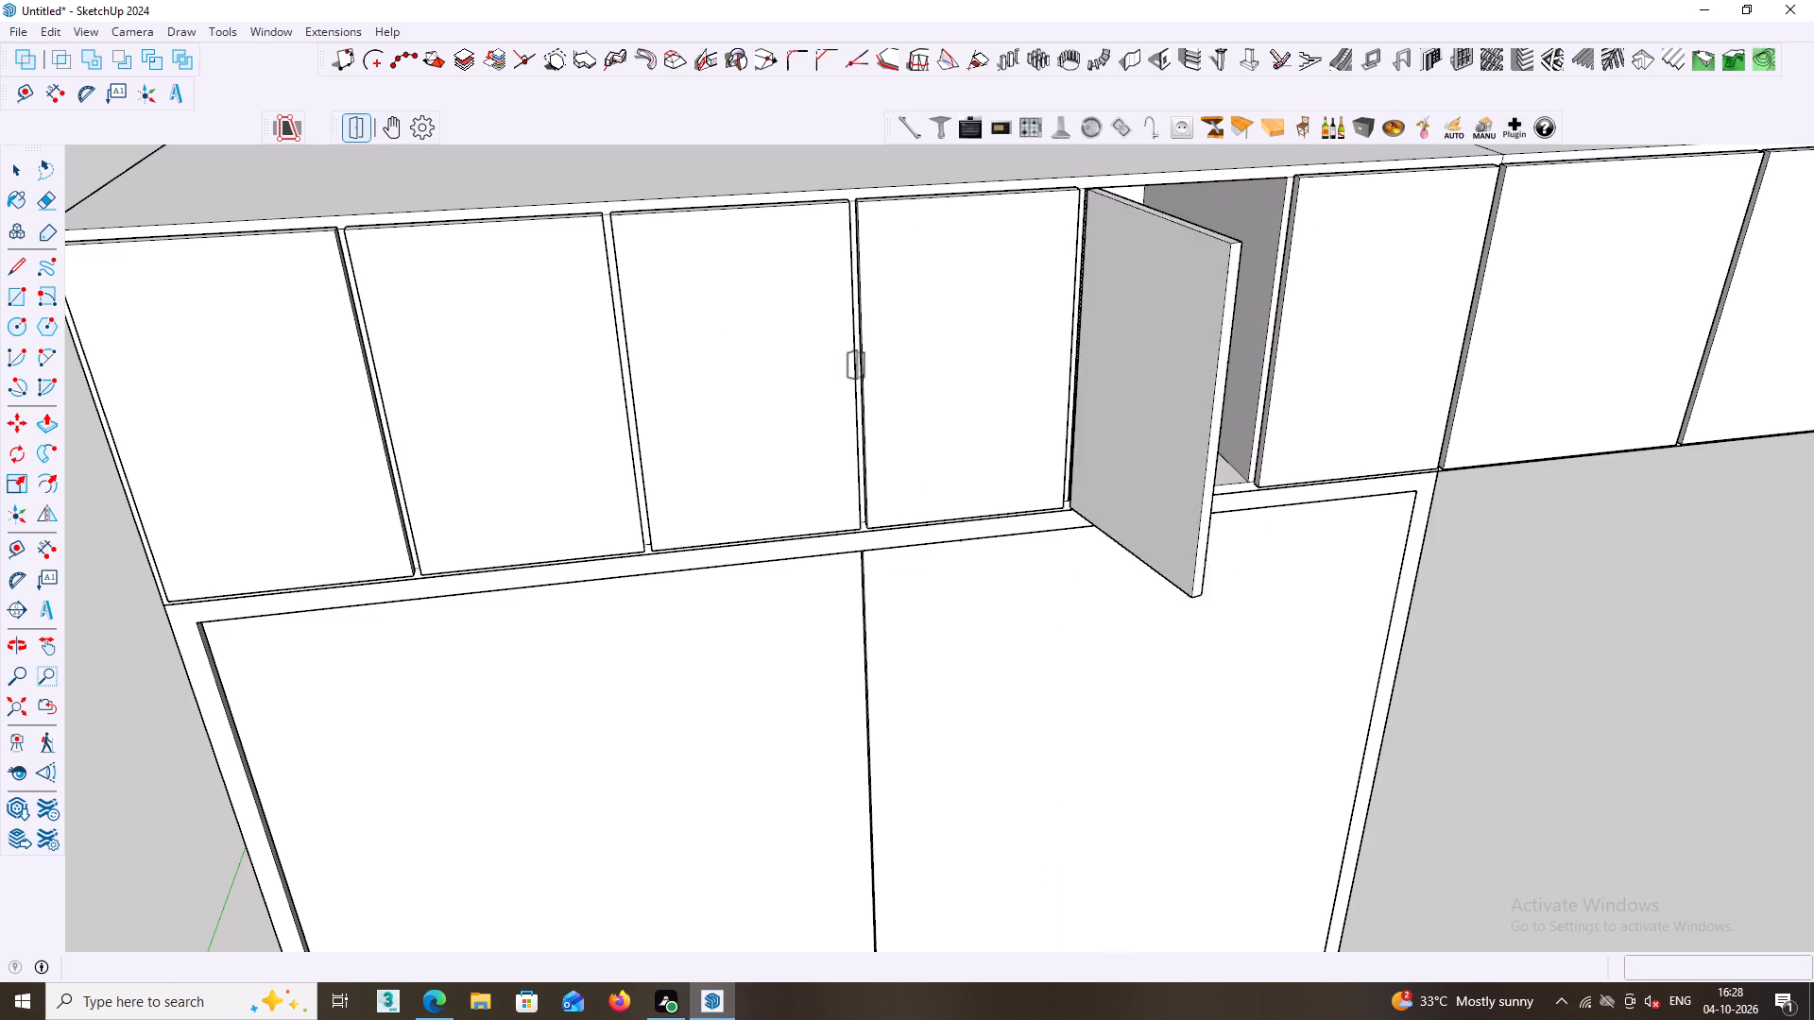
key(space)
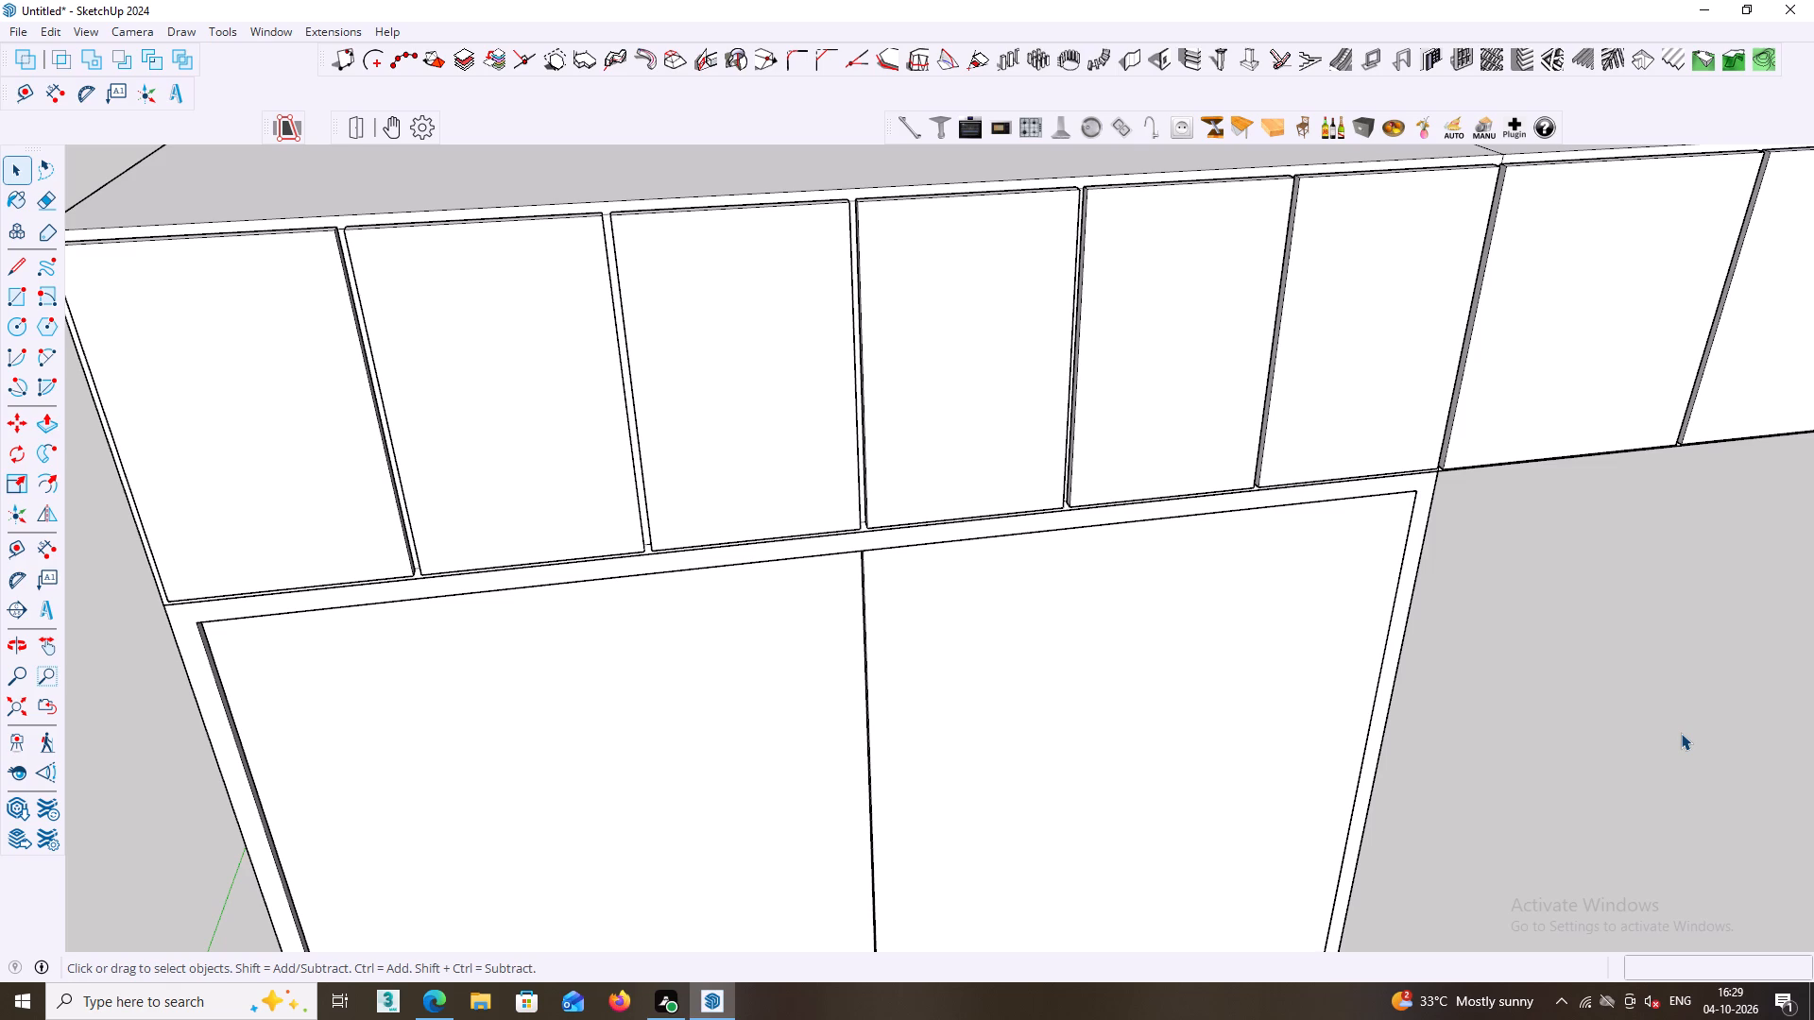
Examine the upper doors from the second to the sixth by selecting them one at a time.
scroll(1108, 635, down, 3)
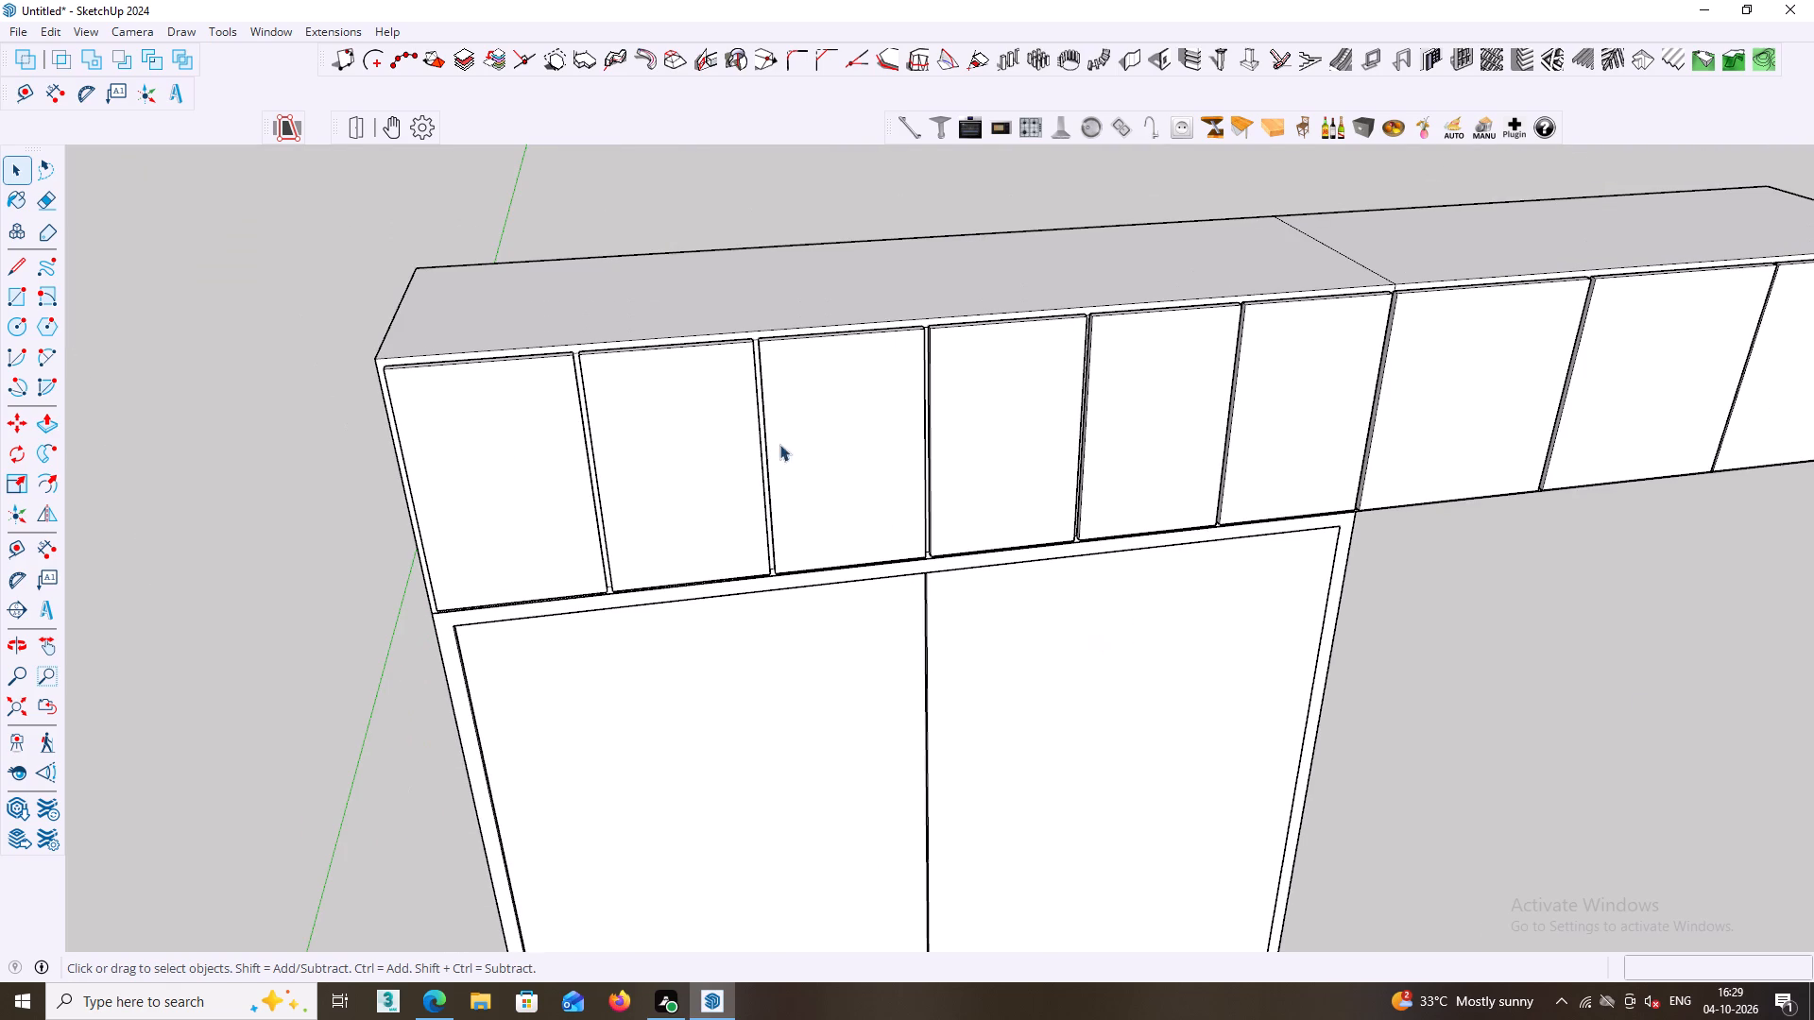
click(721, 440)
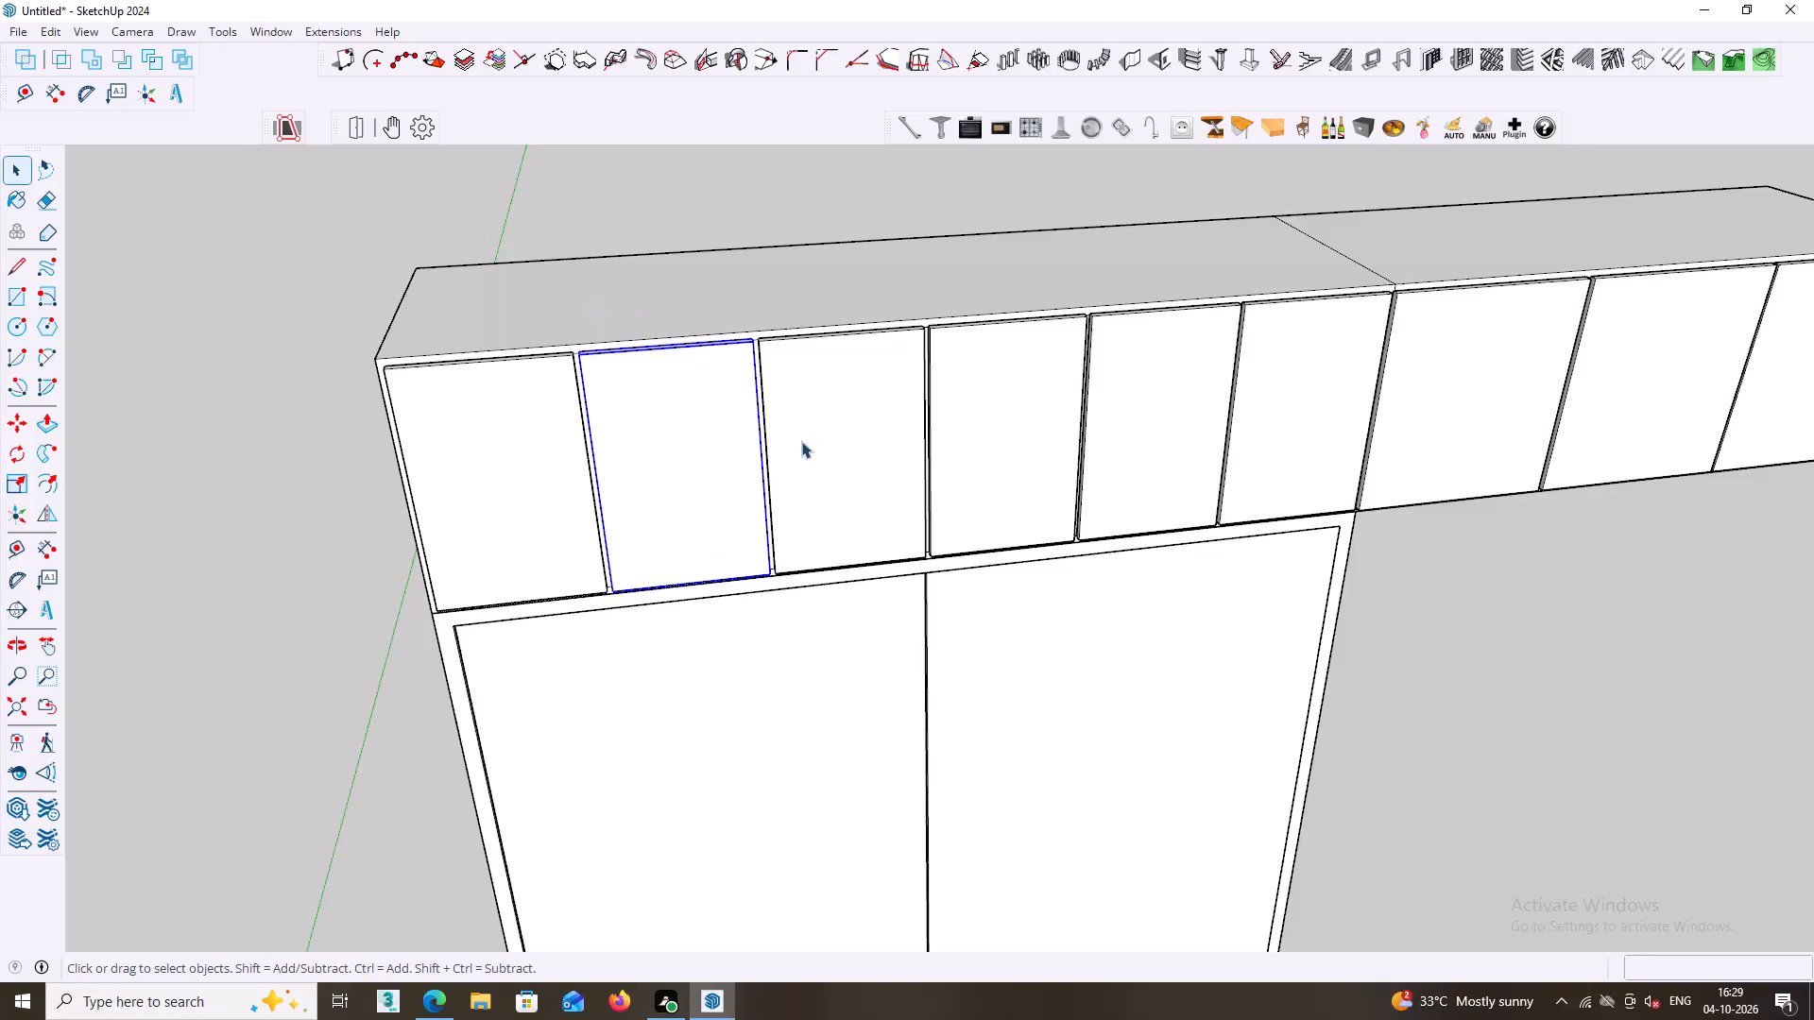
click(845, 436)
click(1093, 470)
click(987, 466)
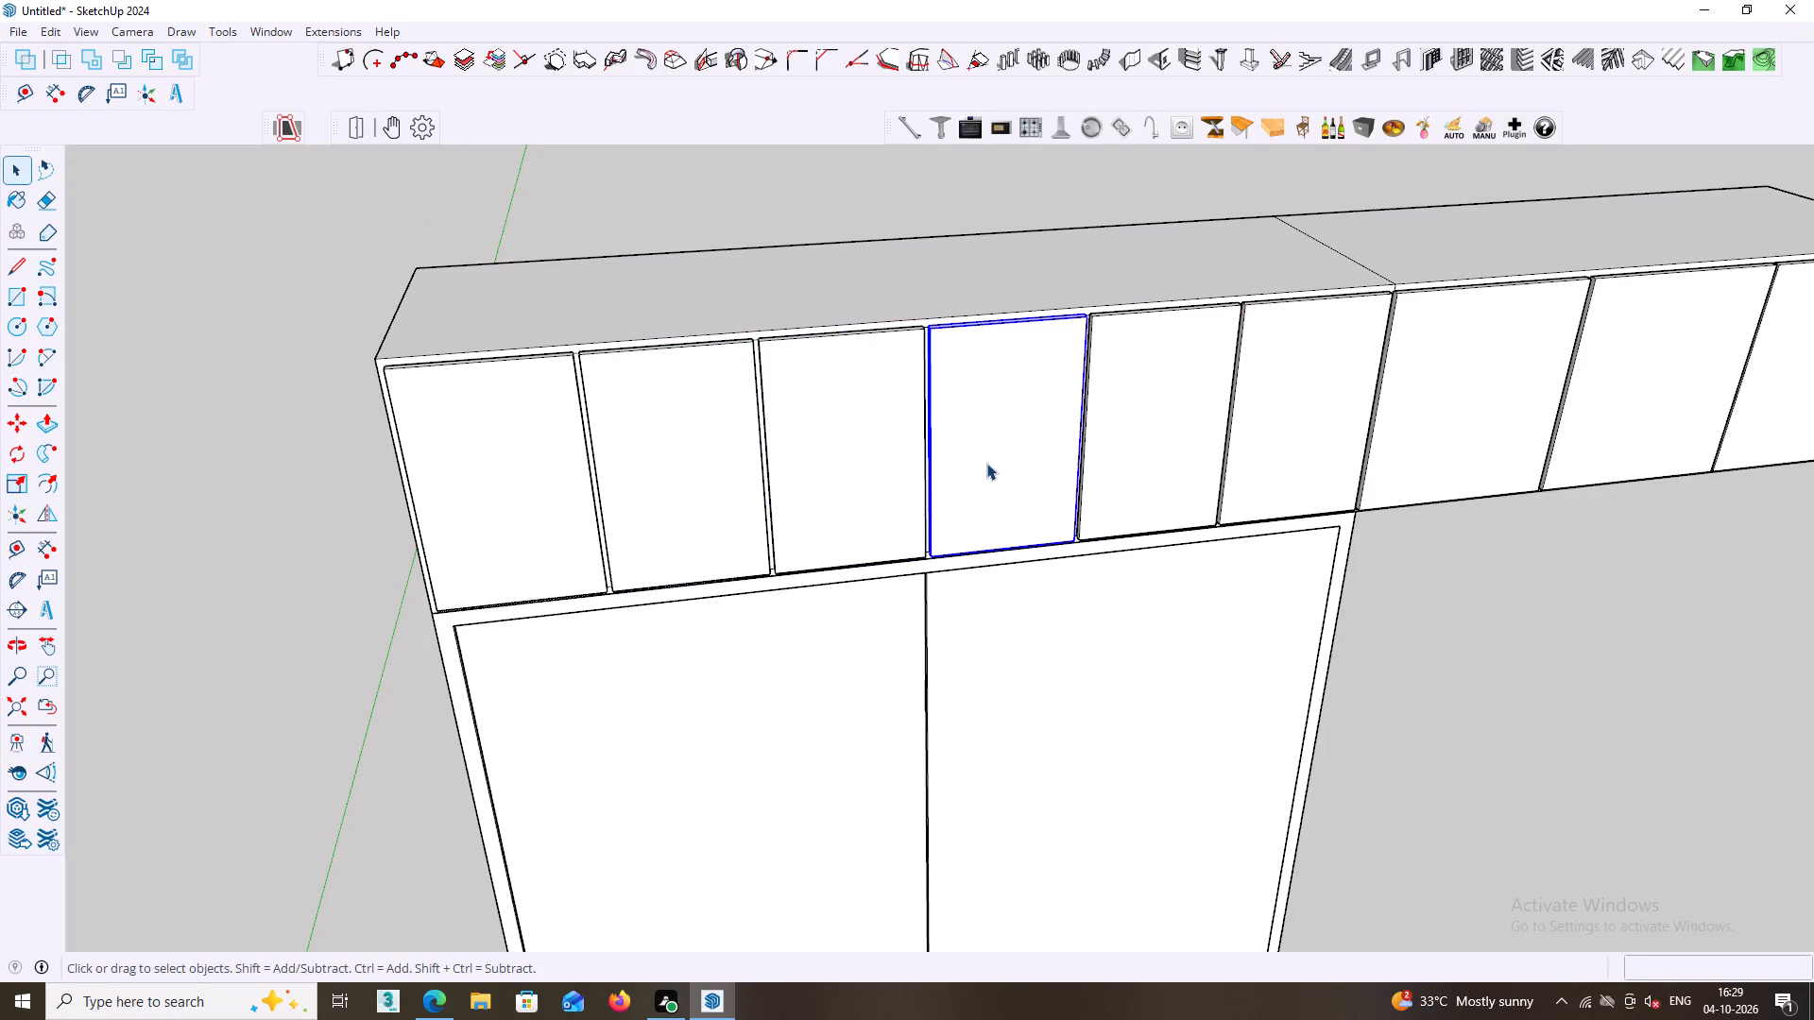
middle_drag(1166, 441, 1121, 558)
scroll(1035, 426, up, 2)
click(1191, 455)
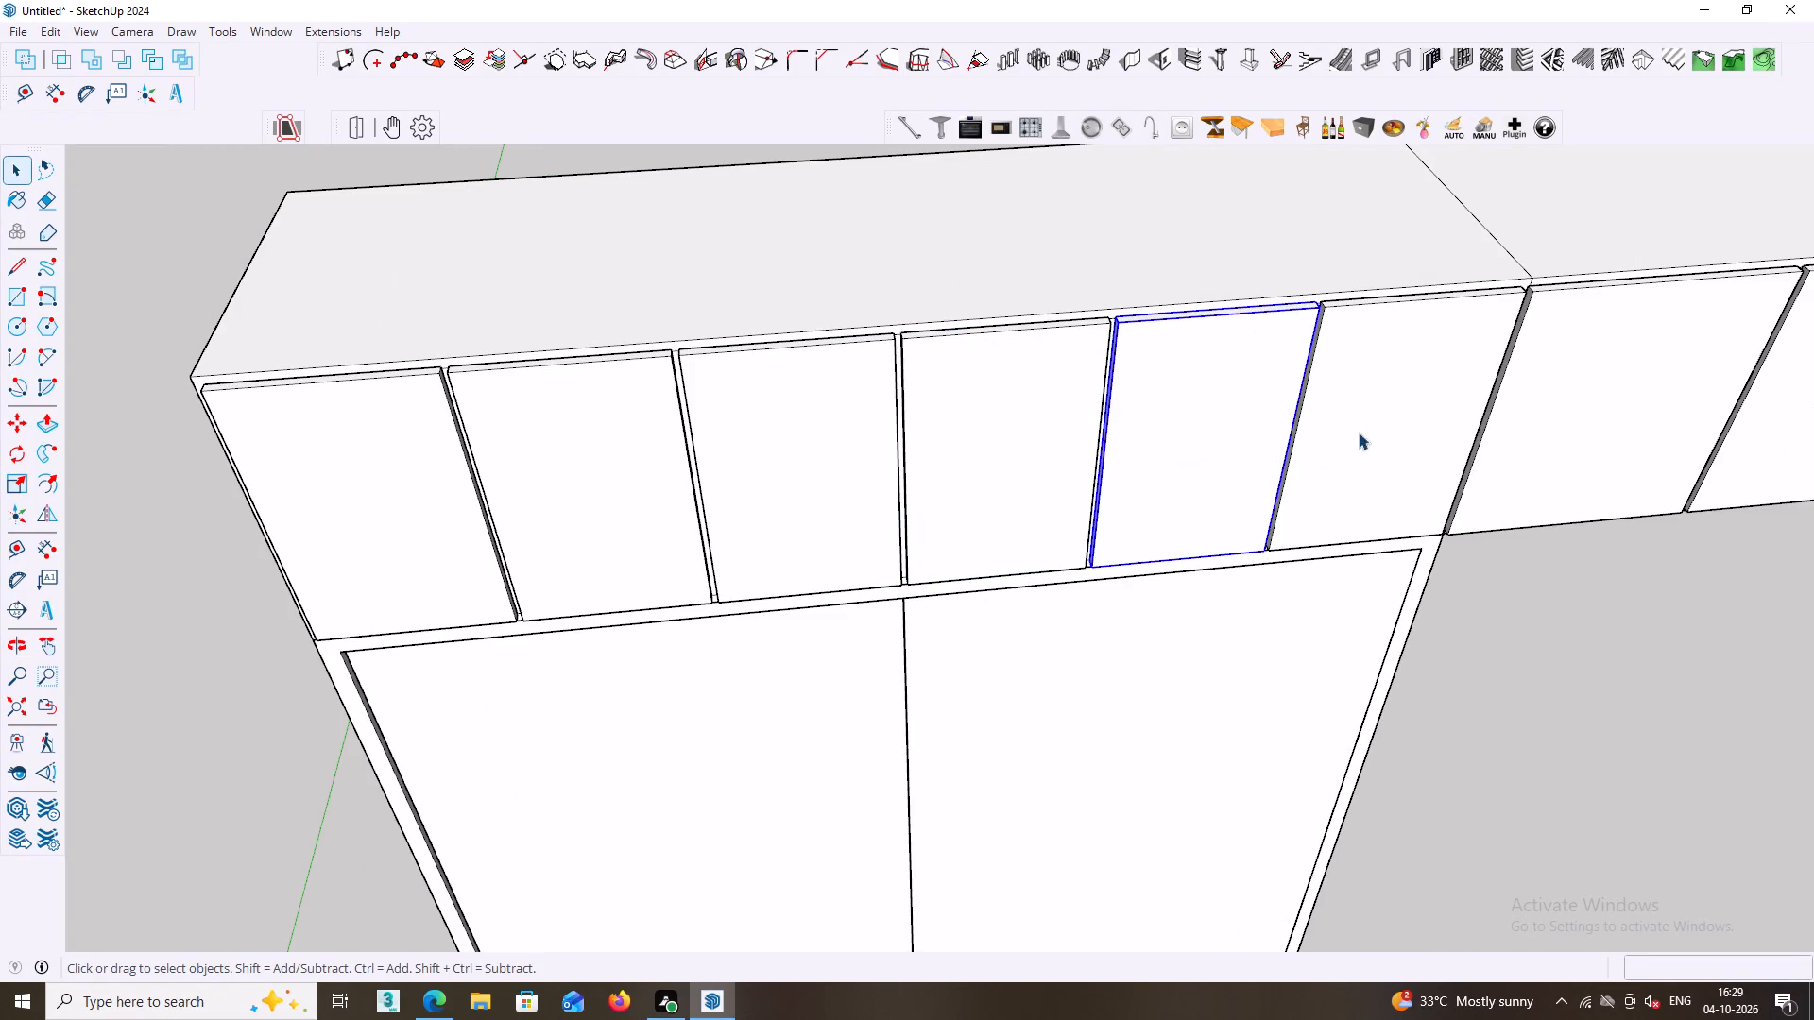
click(1379, 426)
Give the second upper door a hinge joint with its axis on the door's right vertical edge.
click(603, 416)
middle_drag(611, 401, 640, 297)
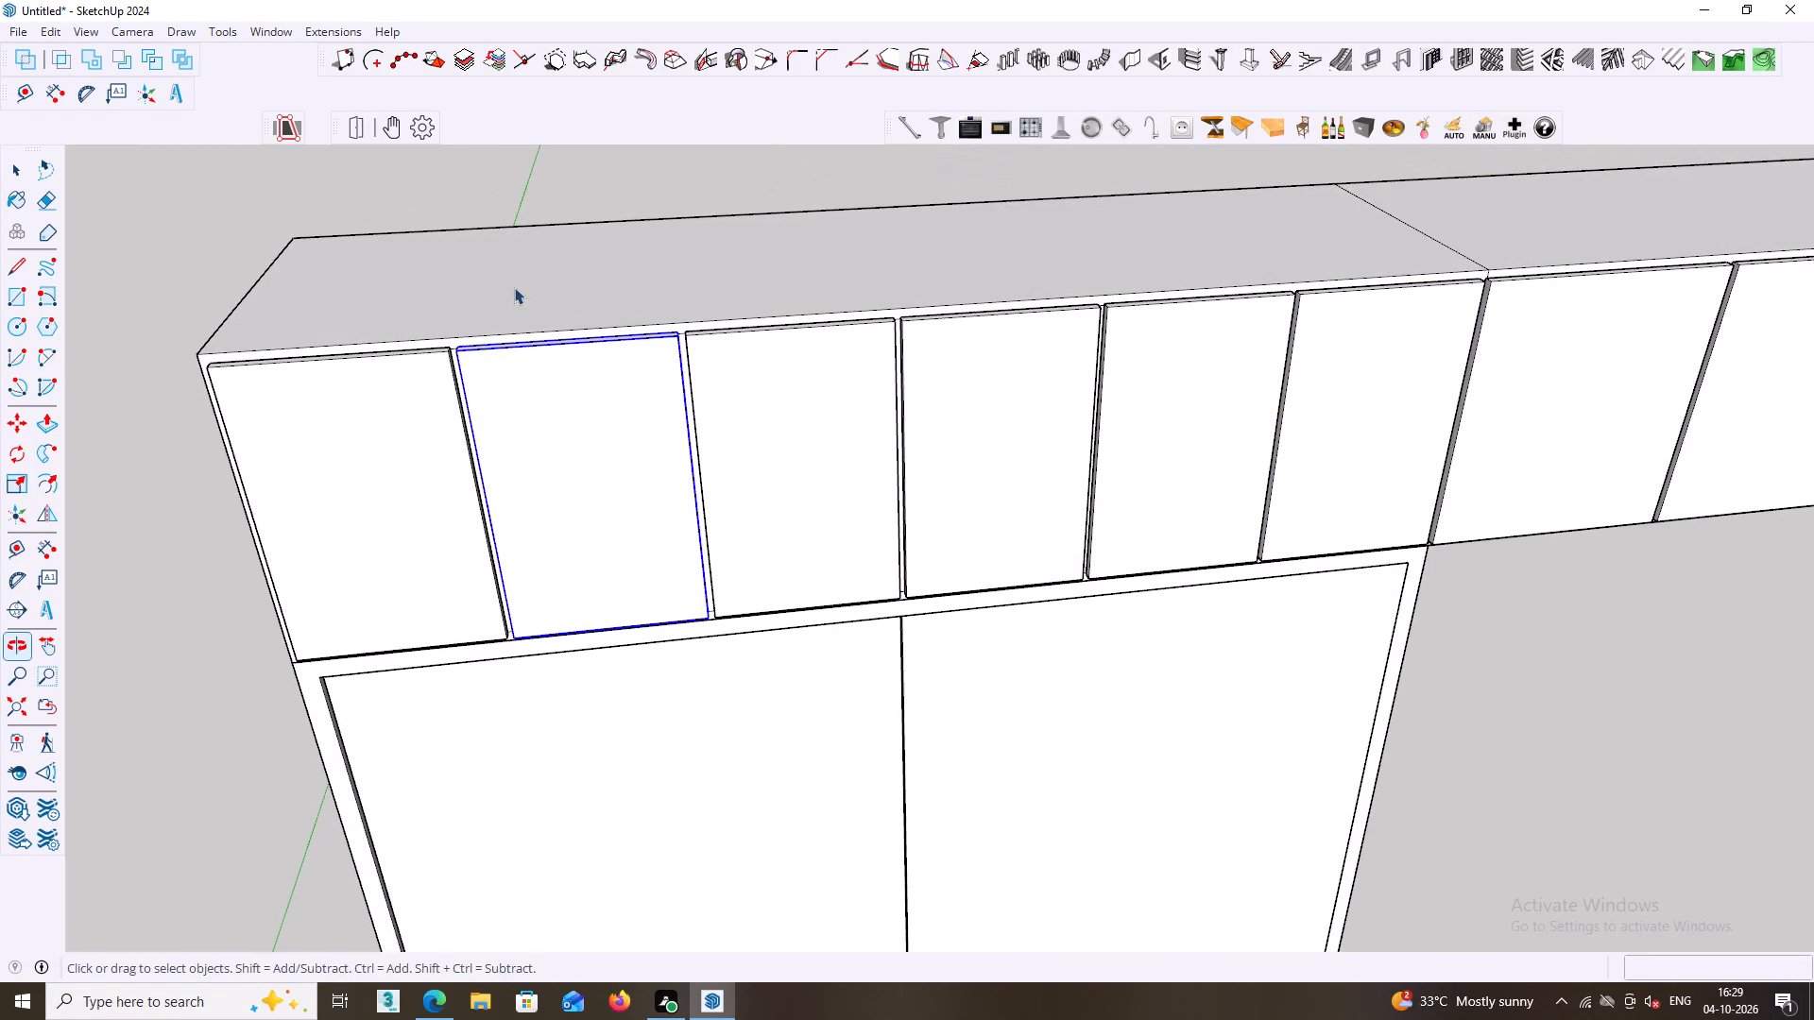
click(426, 136)
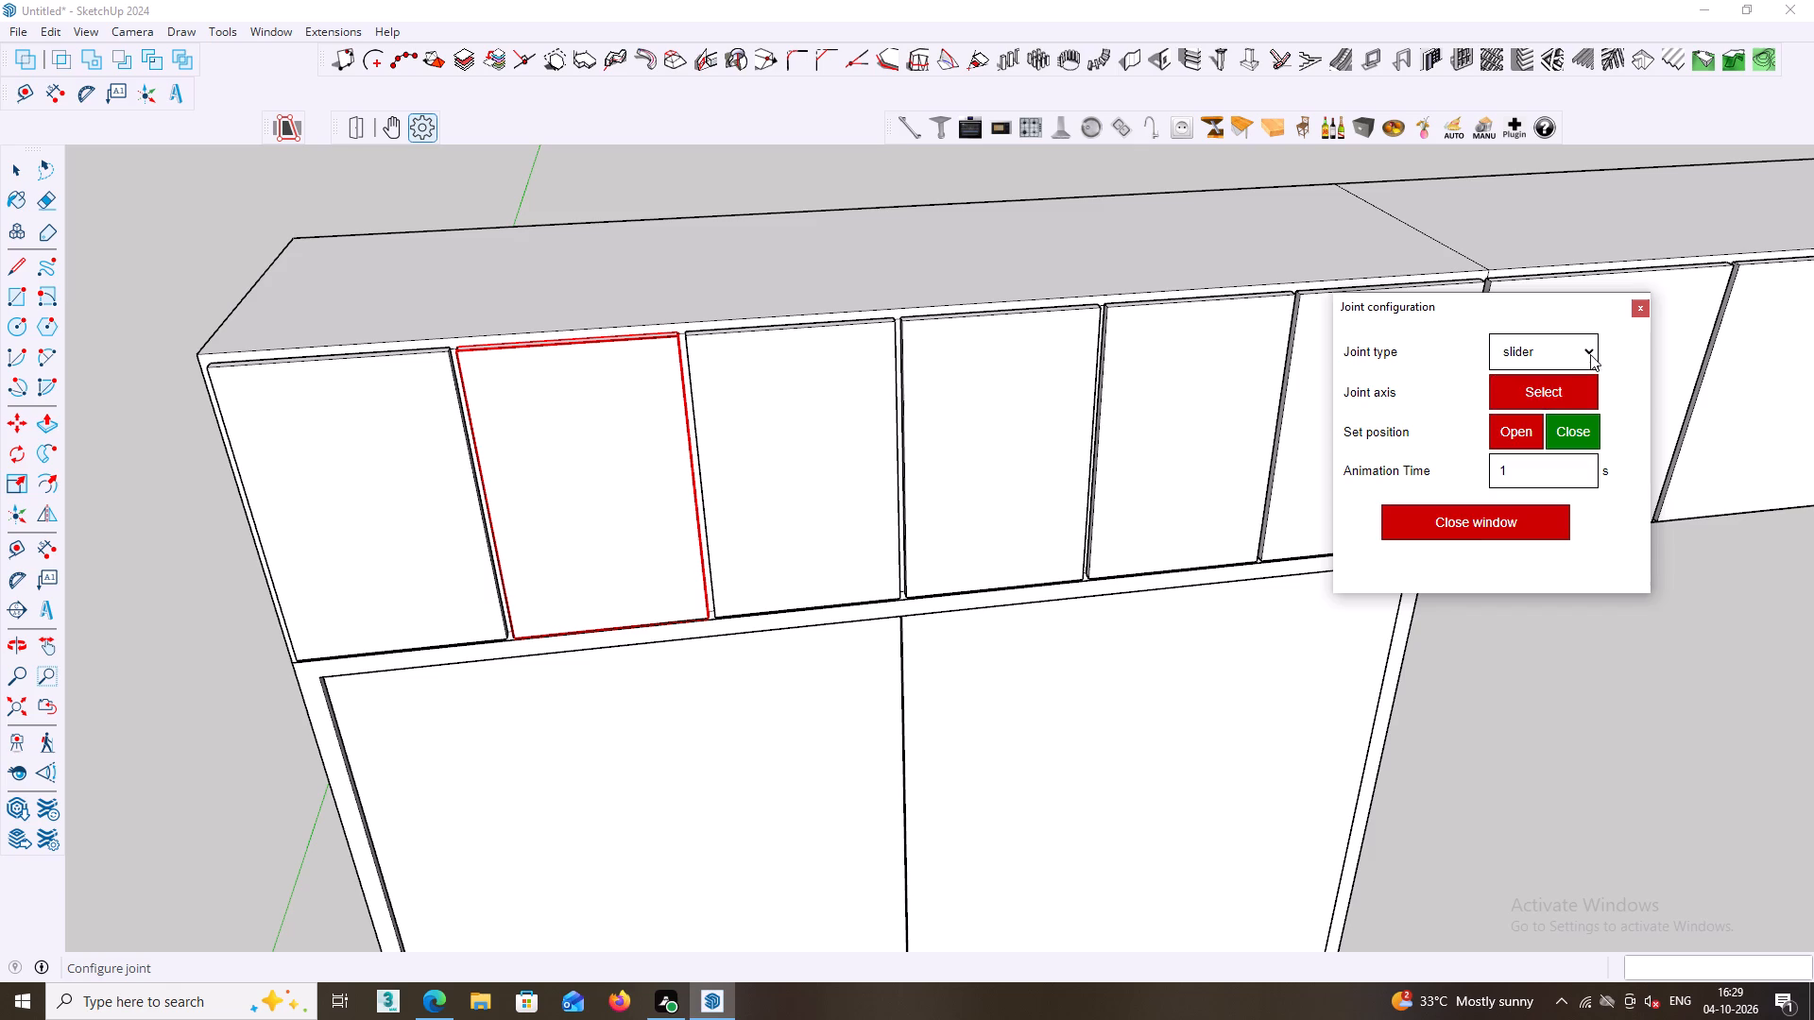
click(1590, 354)
click(1521, 403)
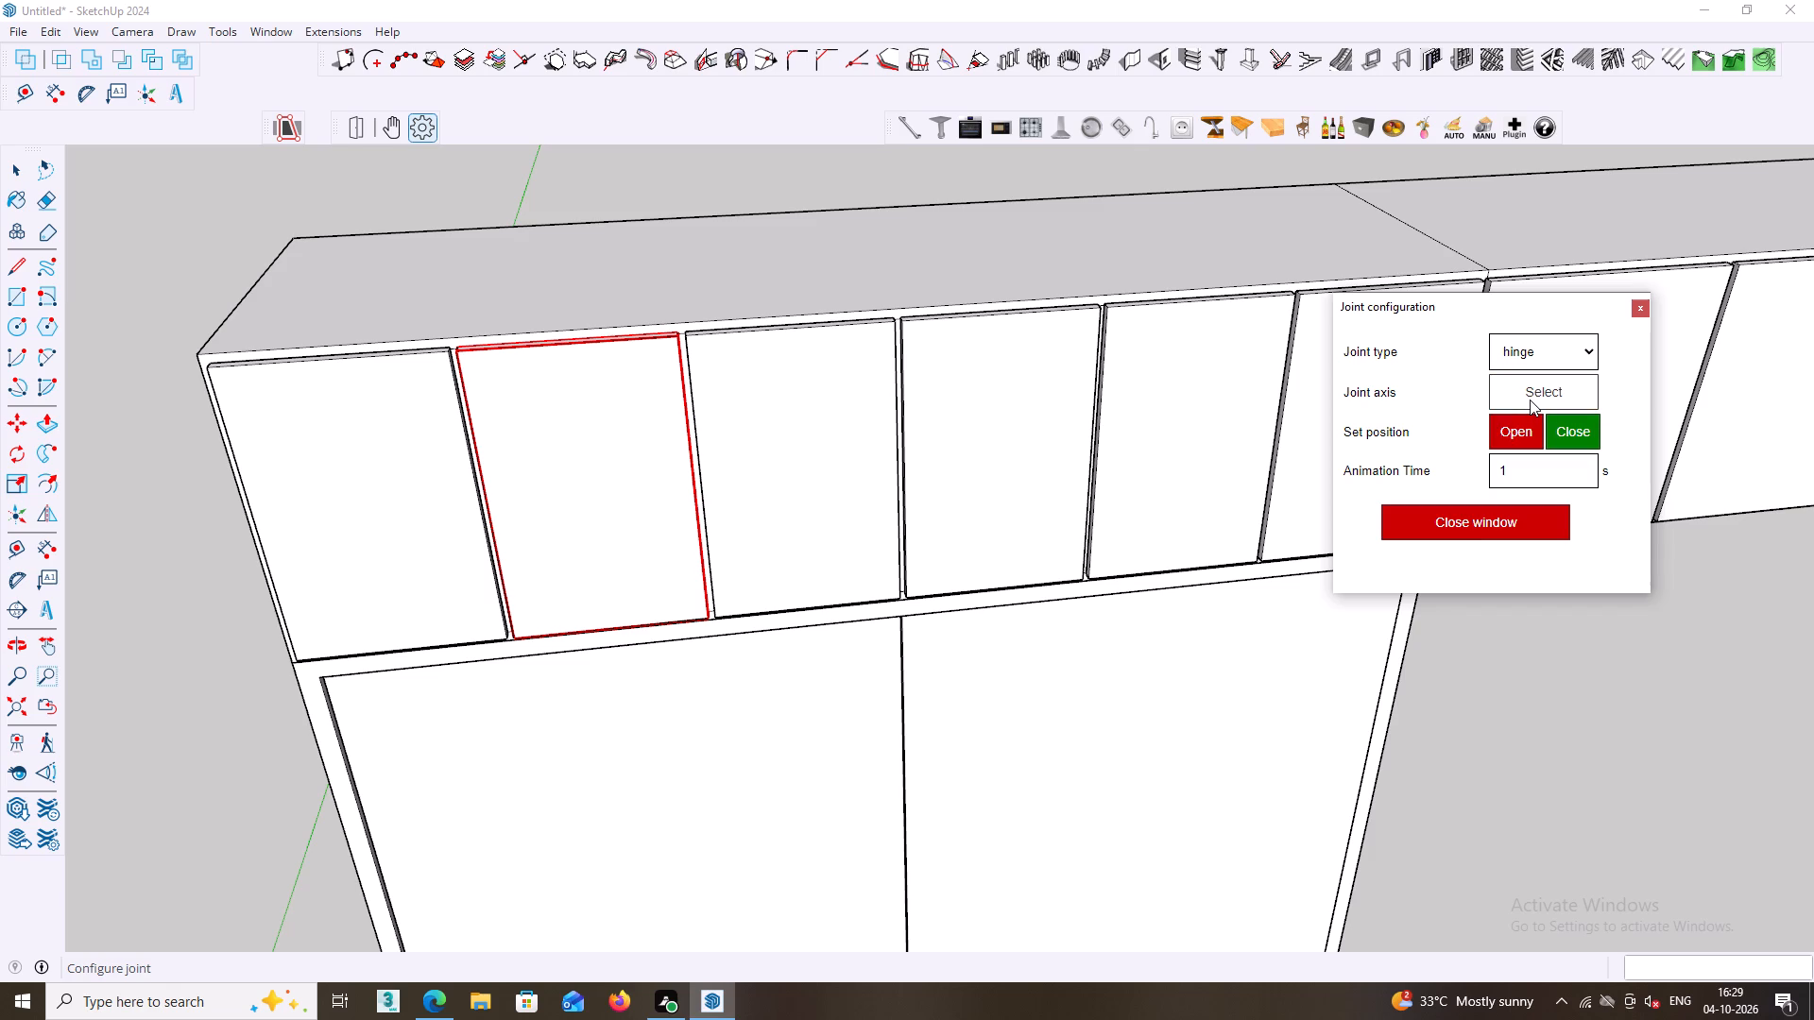
click(1530, 399)
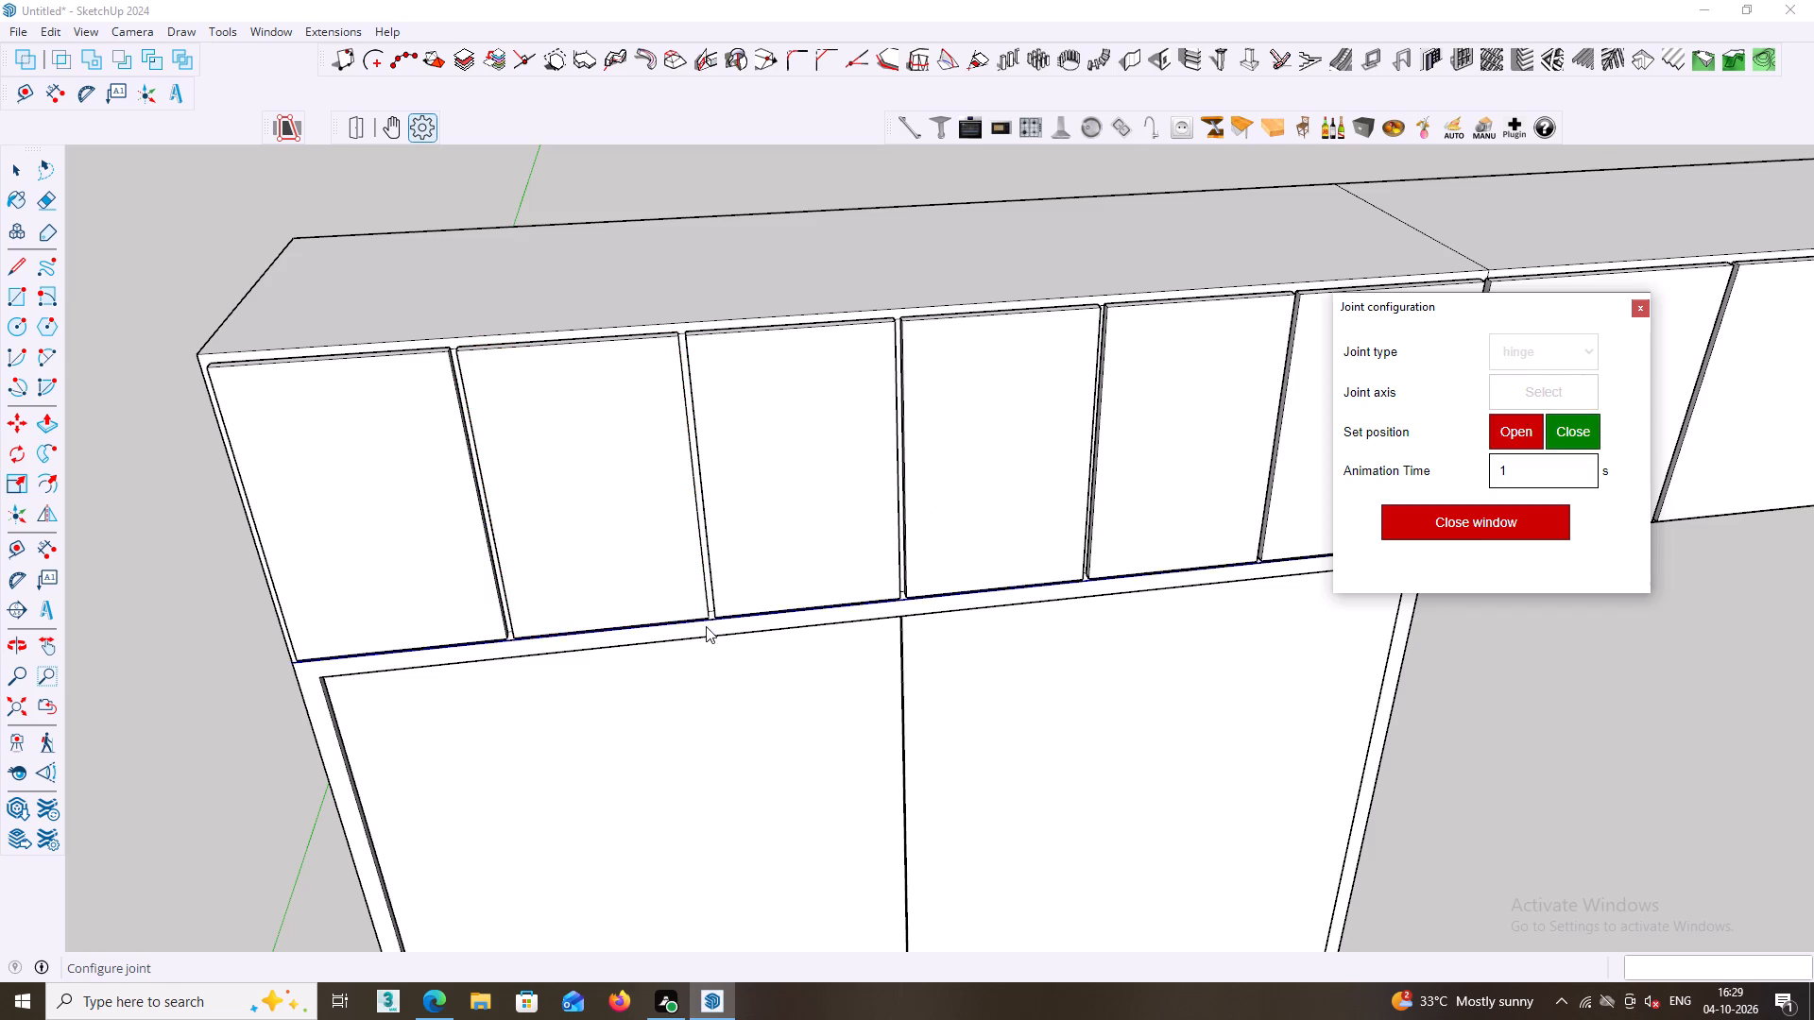
middle_drag(706, 625, 743, 579)
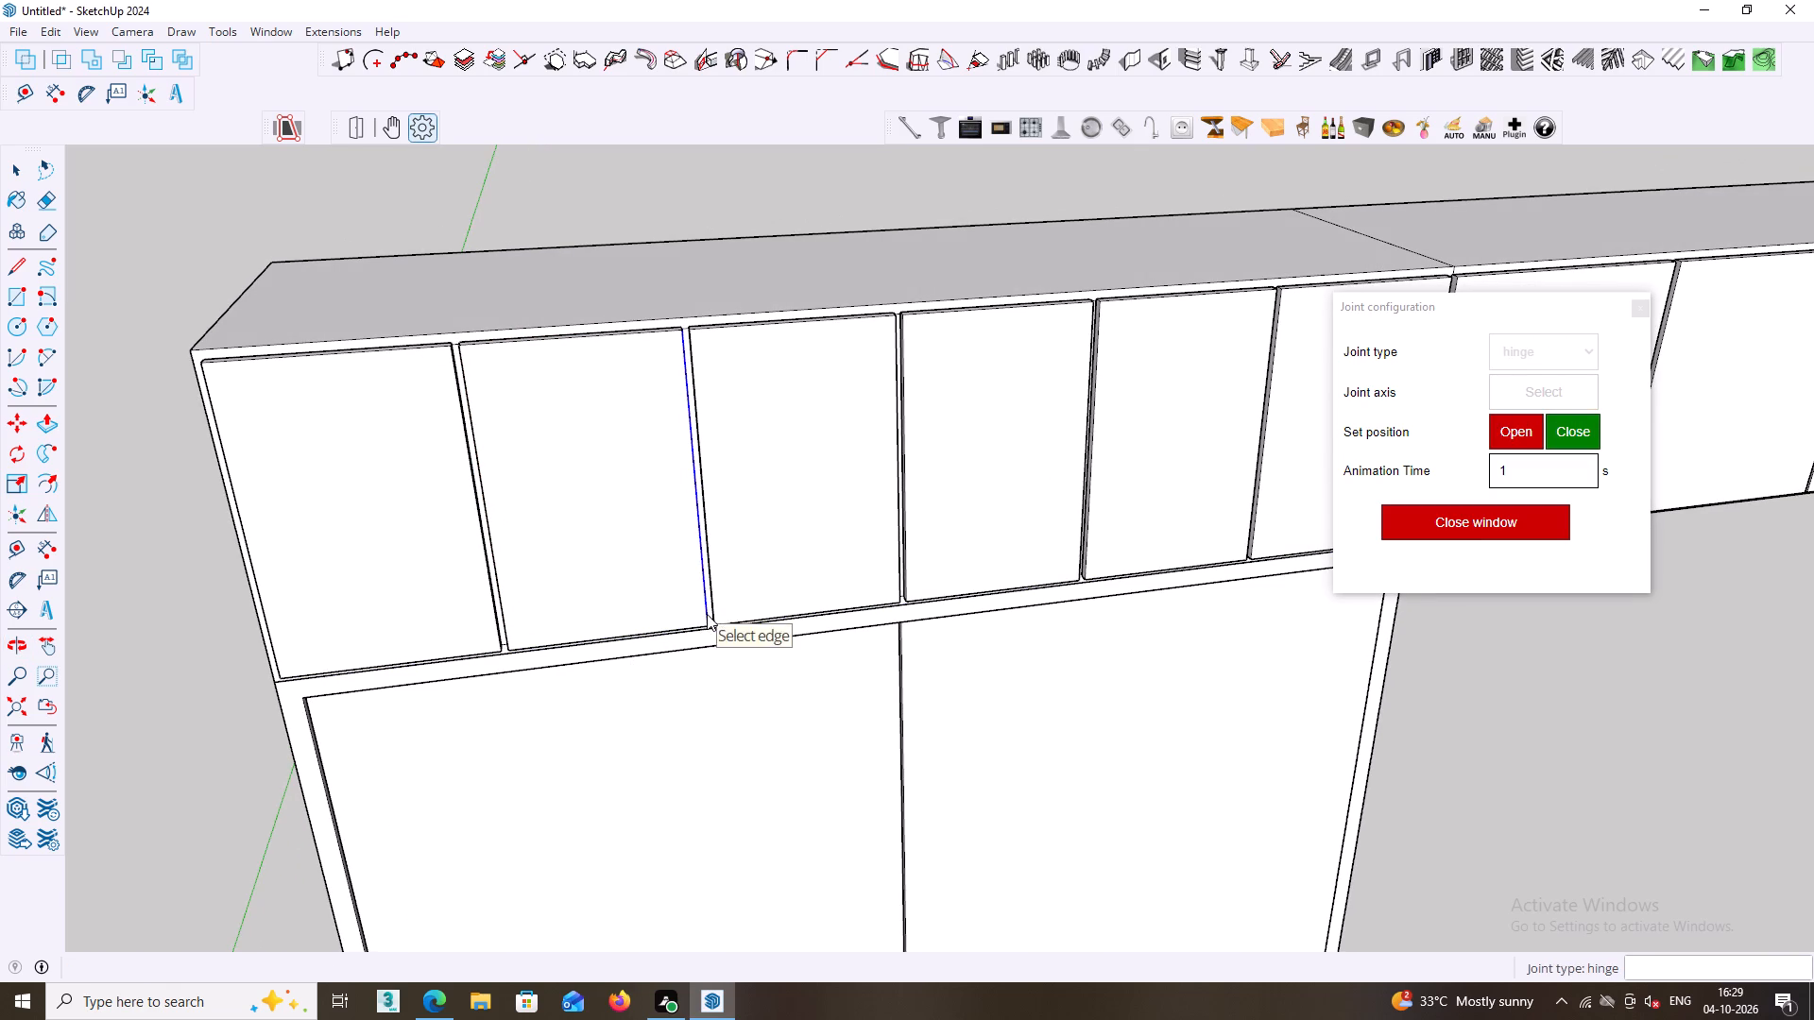
click(707, 619)
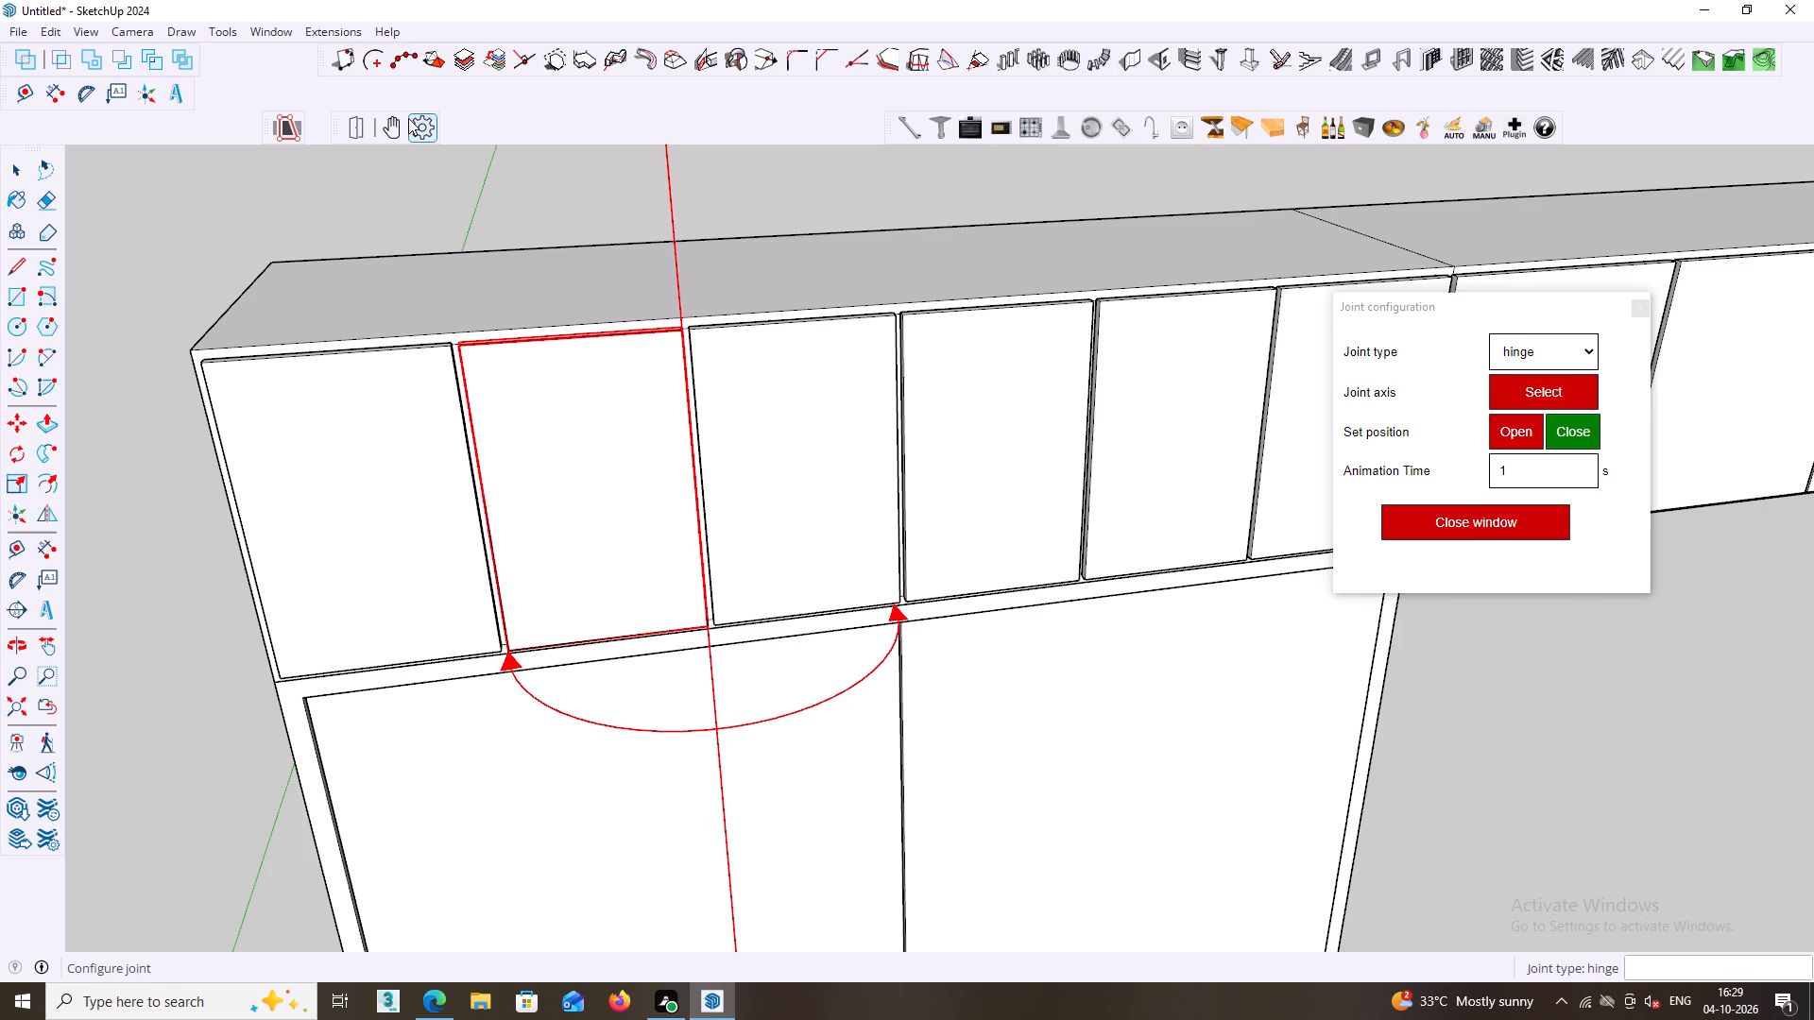
Test the second upper door's hinge by swinging the door outward and closing it with the open/close tool.
click(392, 127)
click(506, 400)
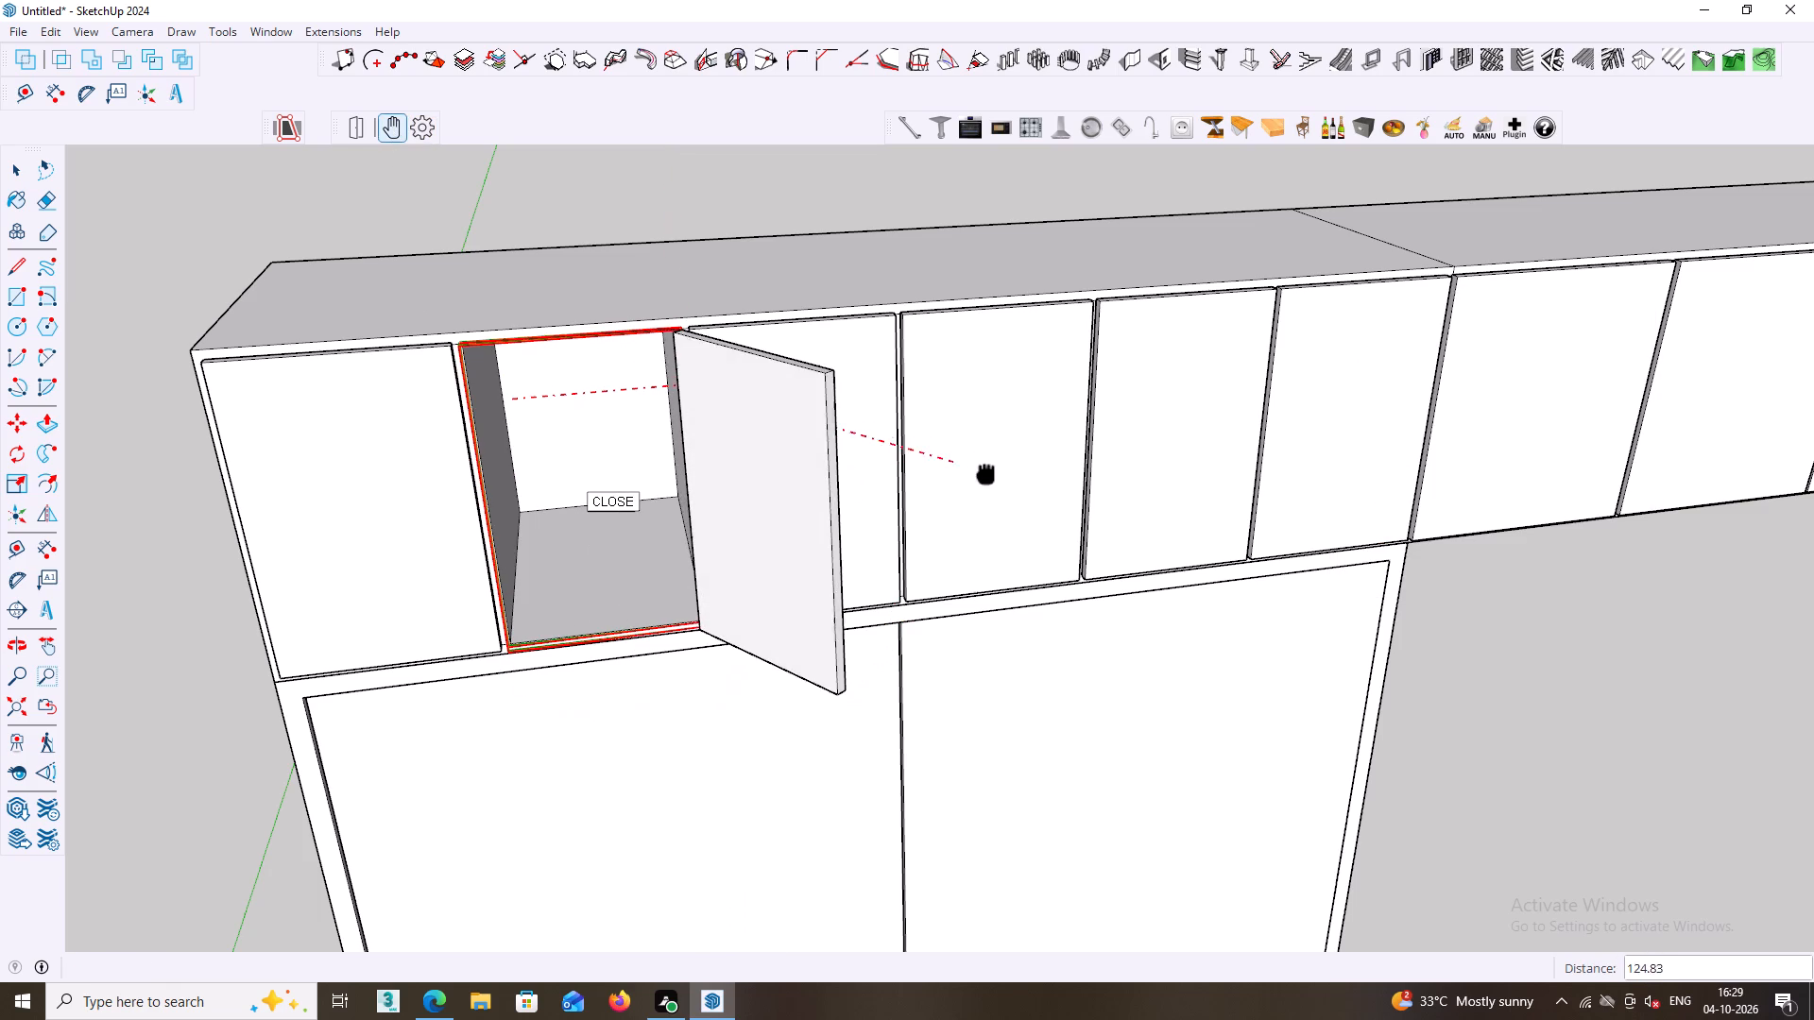
click(983, 456)
click(357, 127)
click(802, 399)
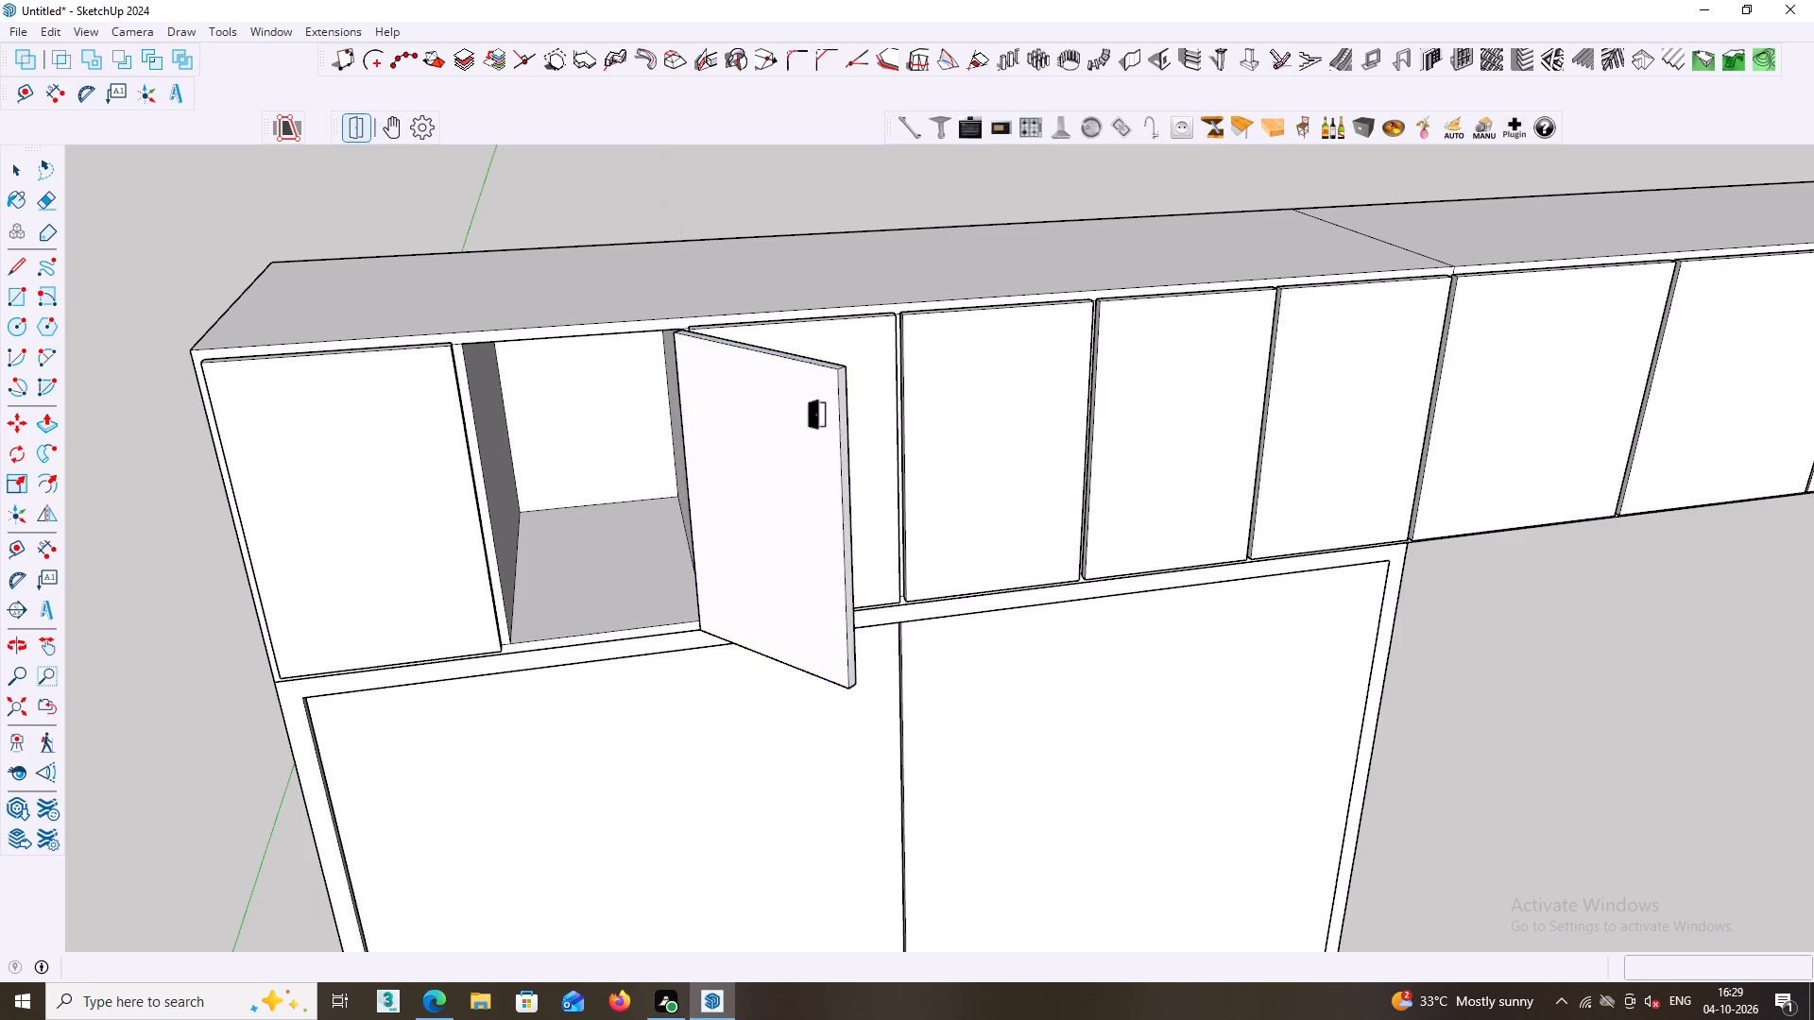
key(space)
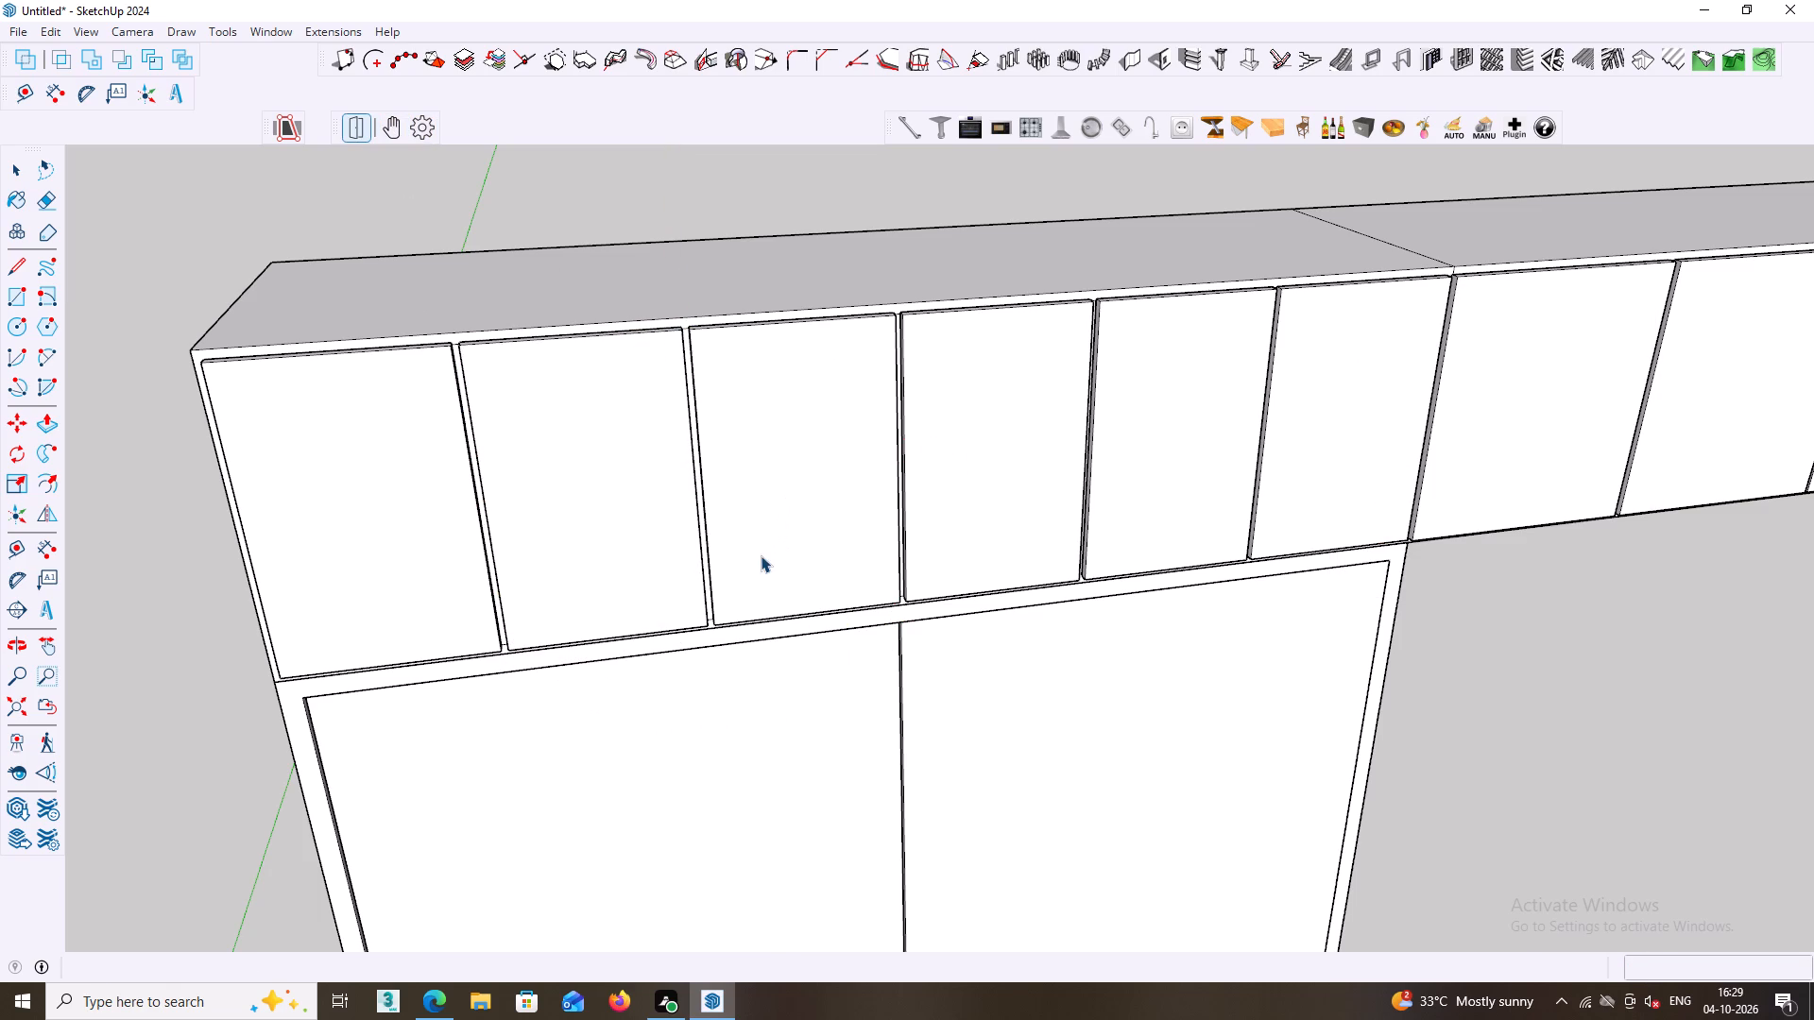
Select the third upper door.
click(811, 549)
scroll(811, 552, down, 1)
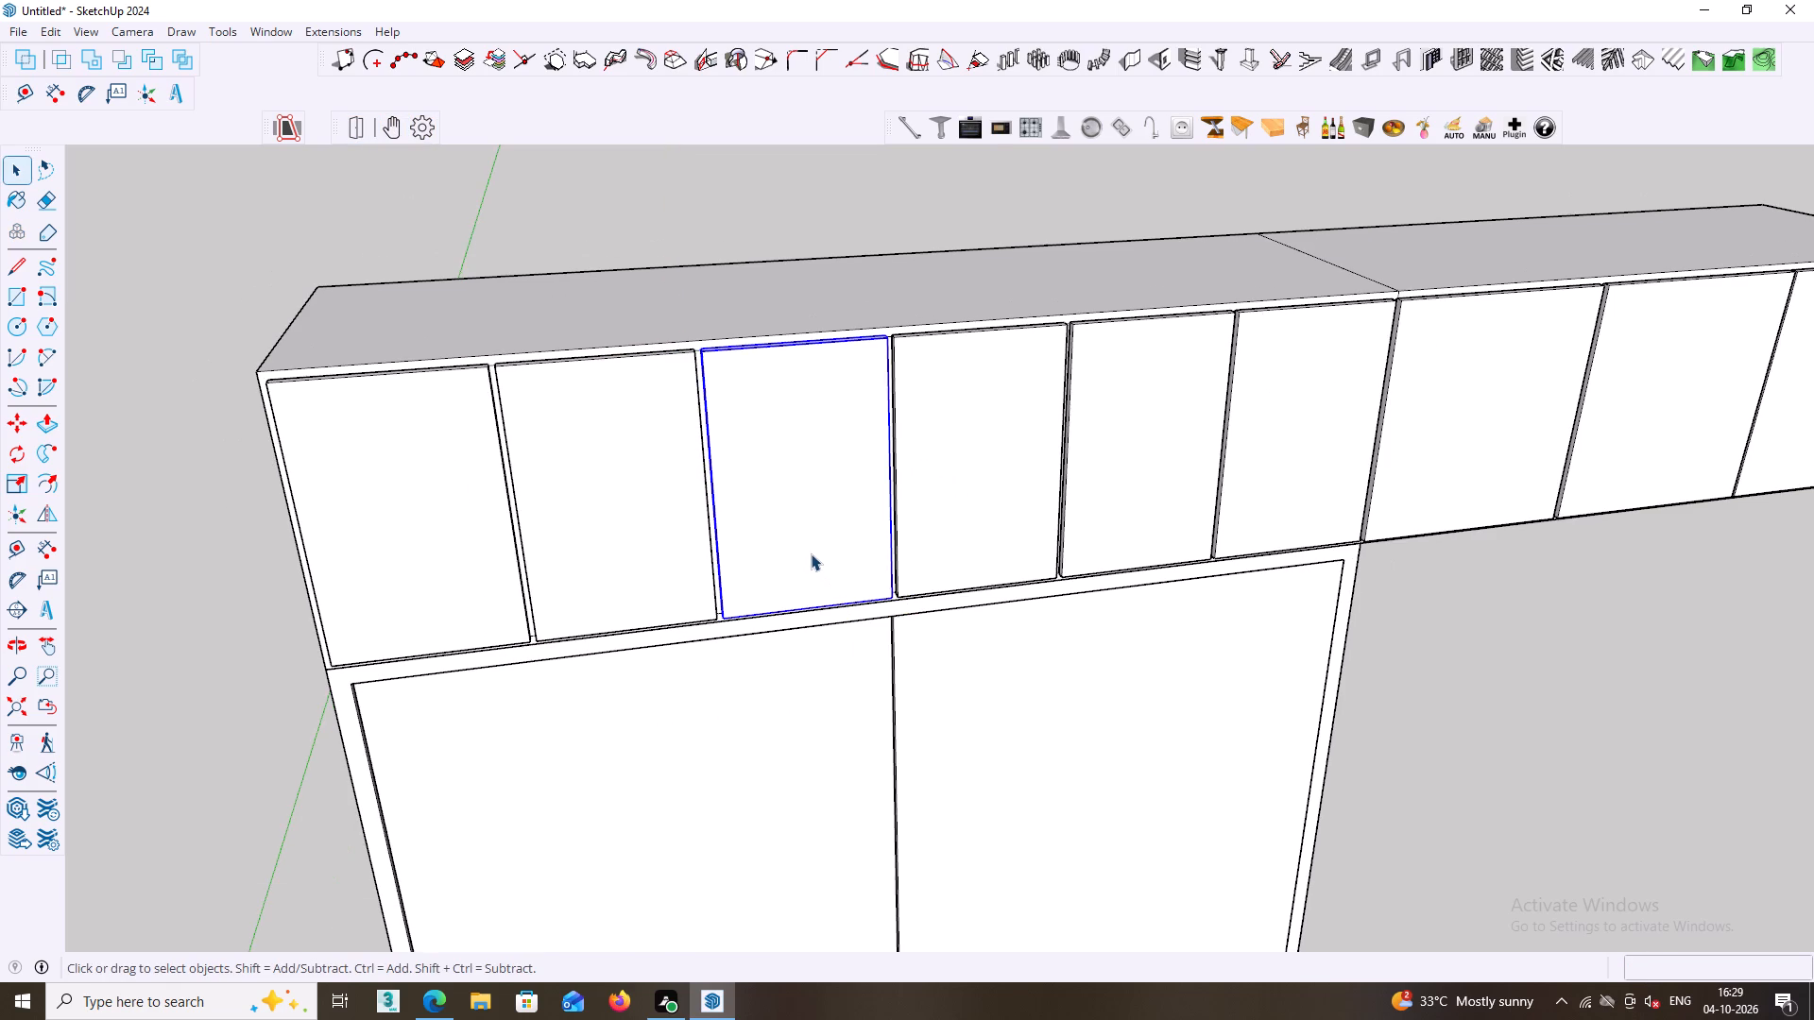
scroll(811, 557, down, 4)
middle_drag(828, 551, 834, 518)
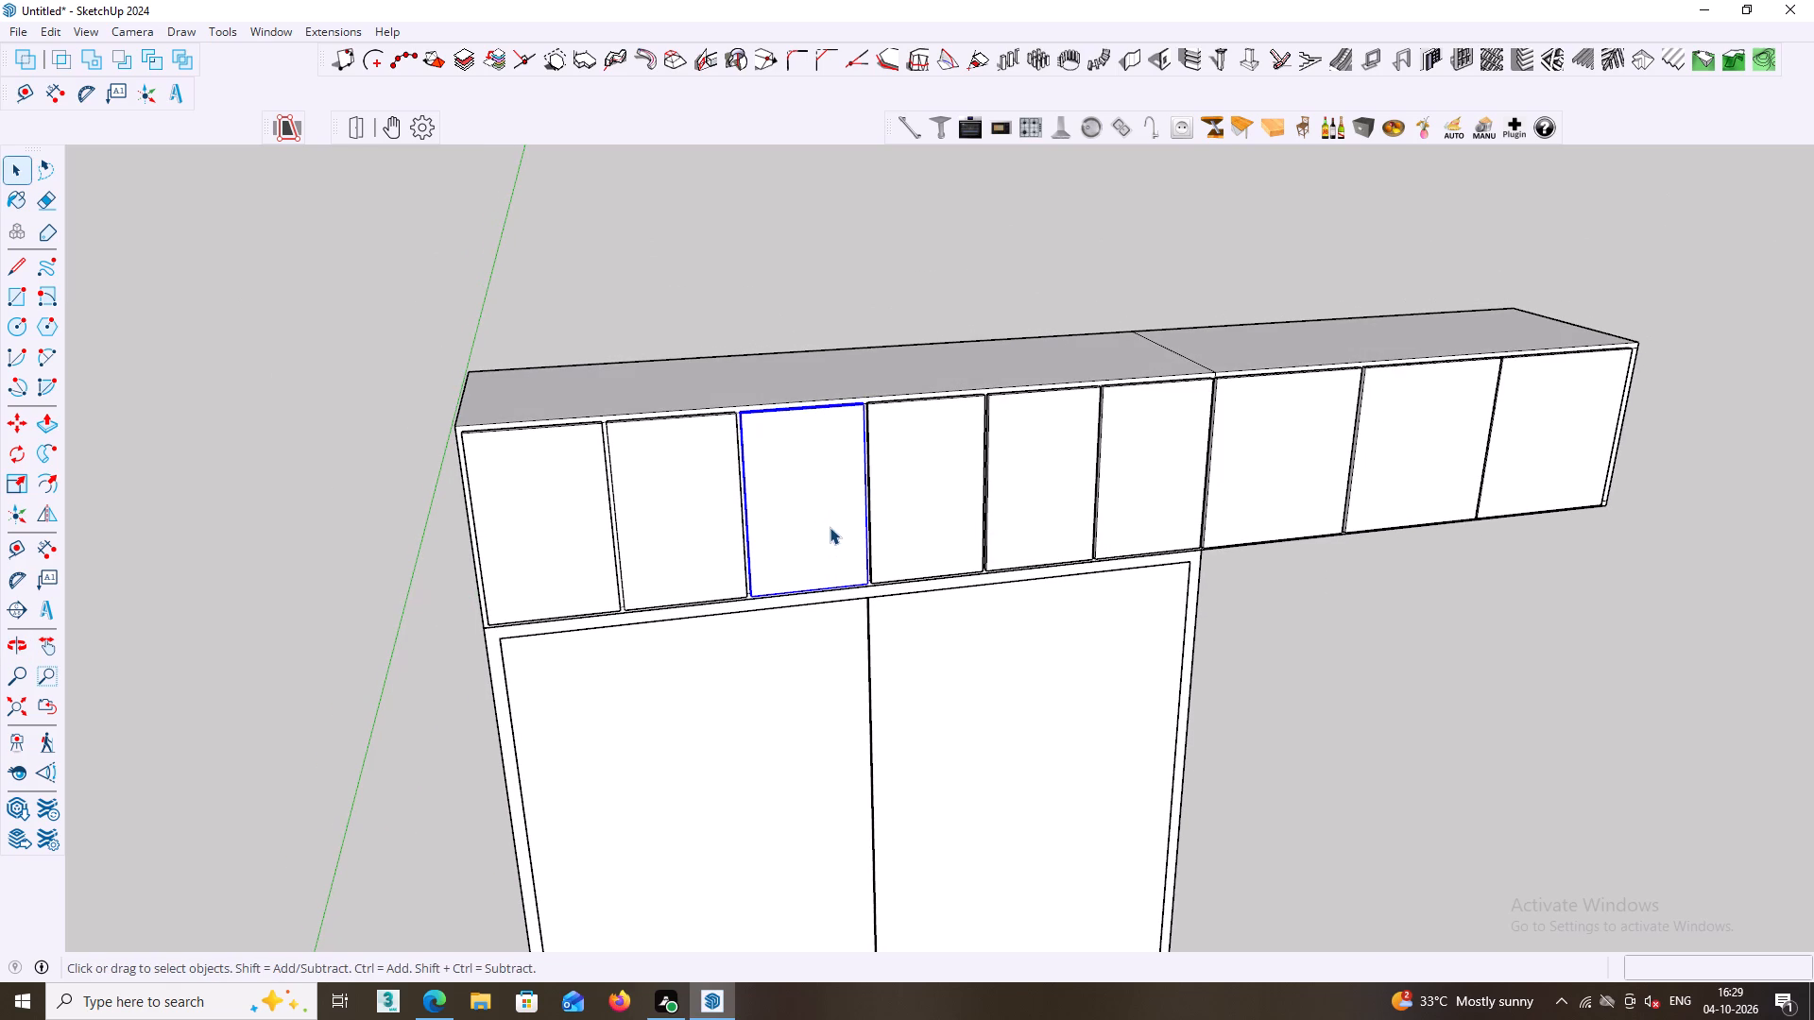
middle_drag(826, 515, 800, 617)
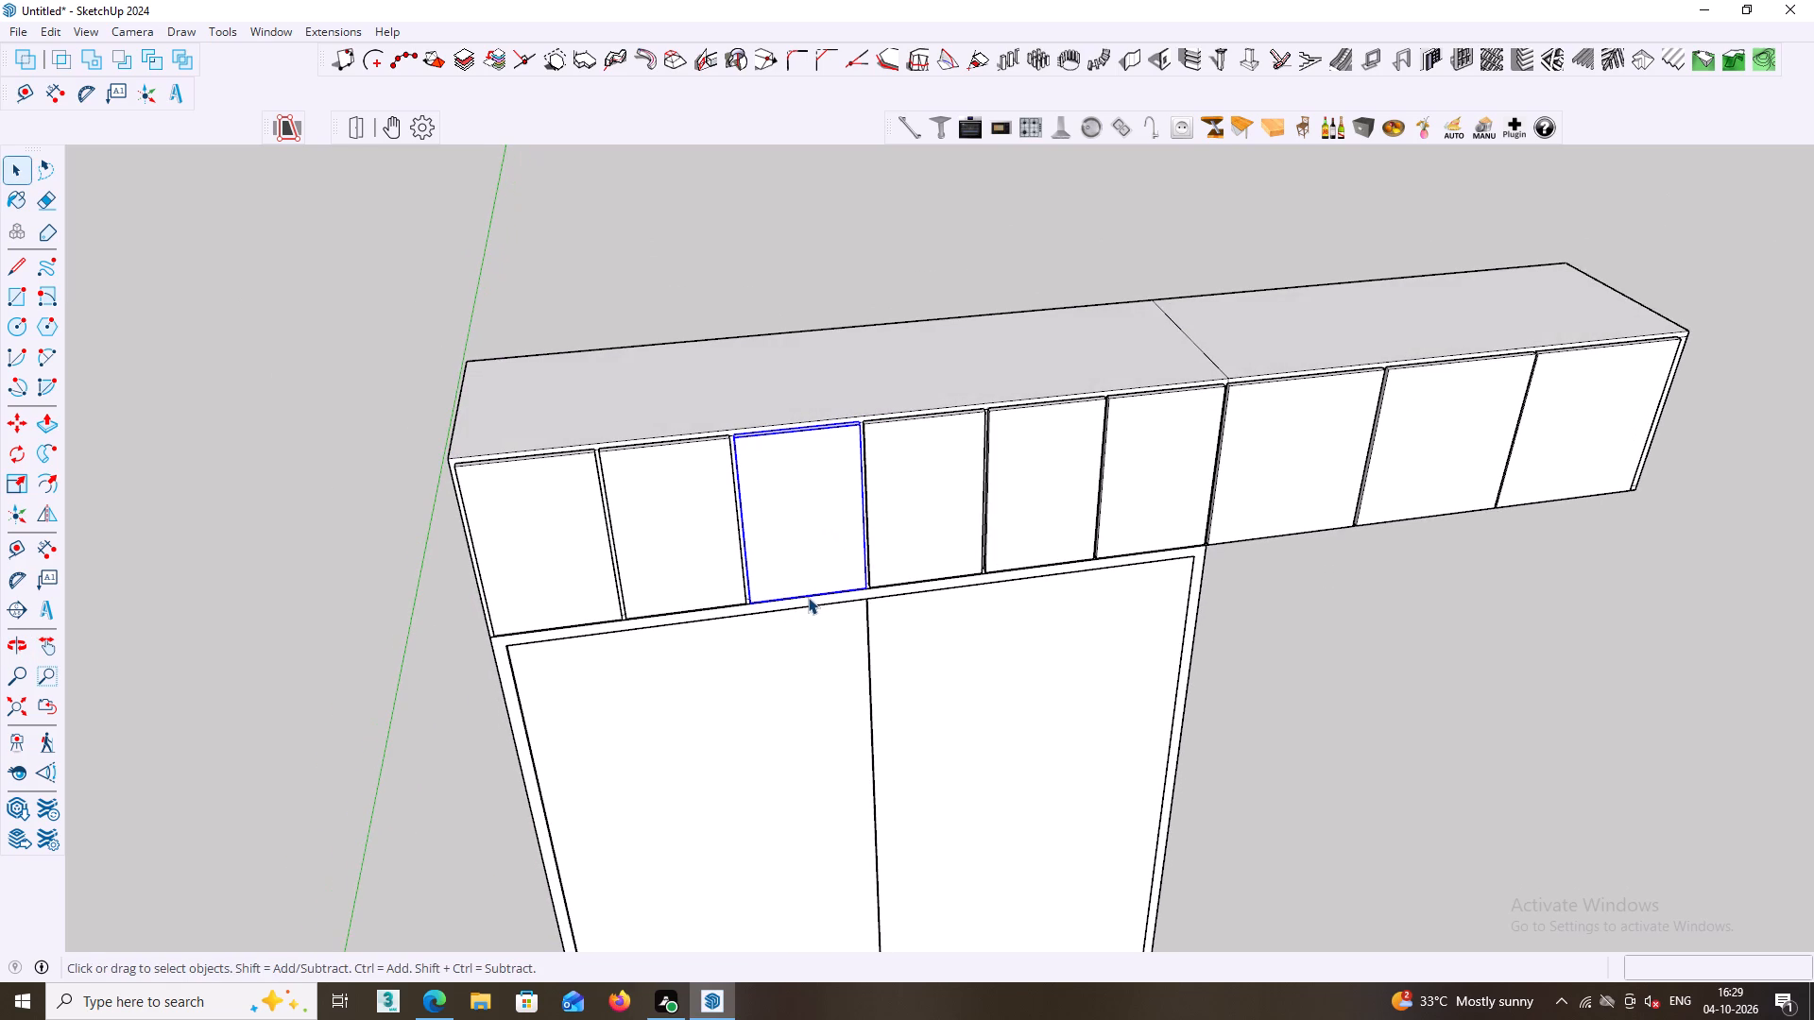
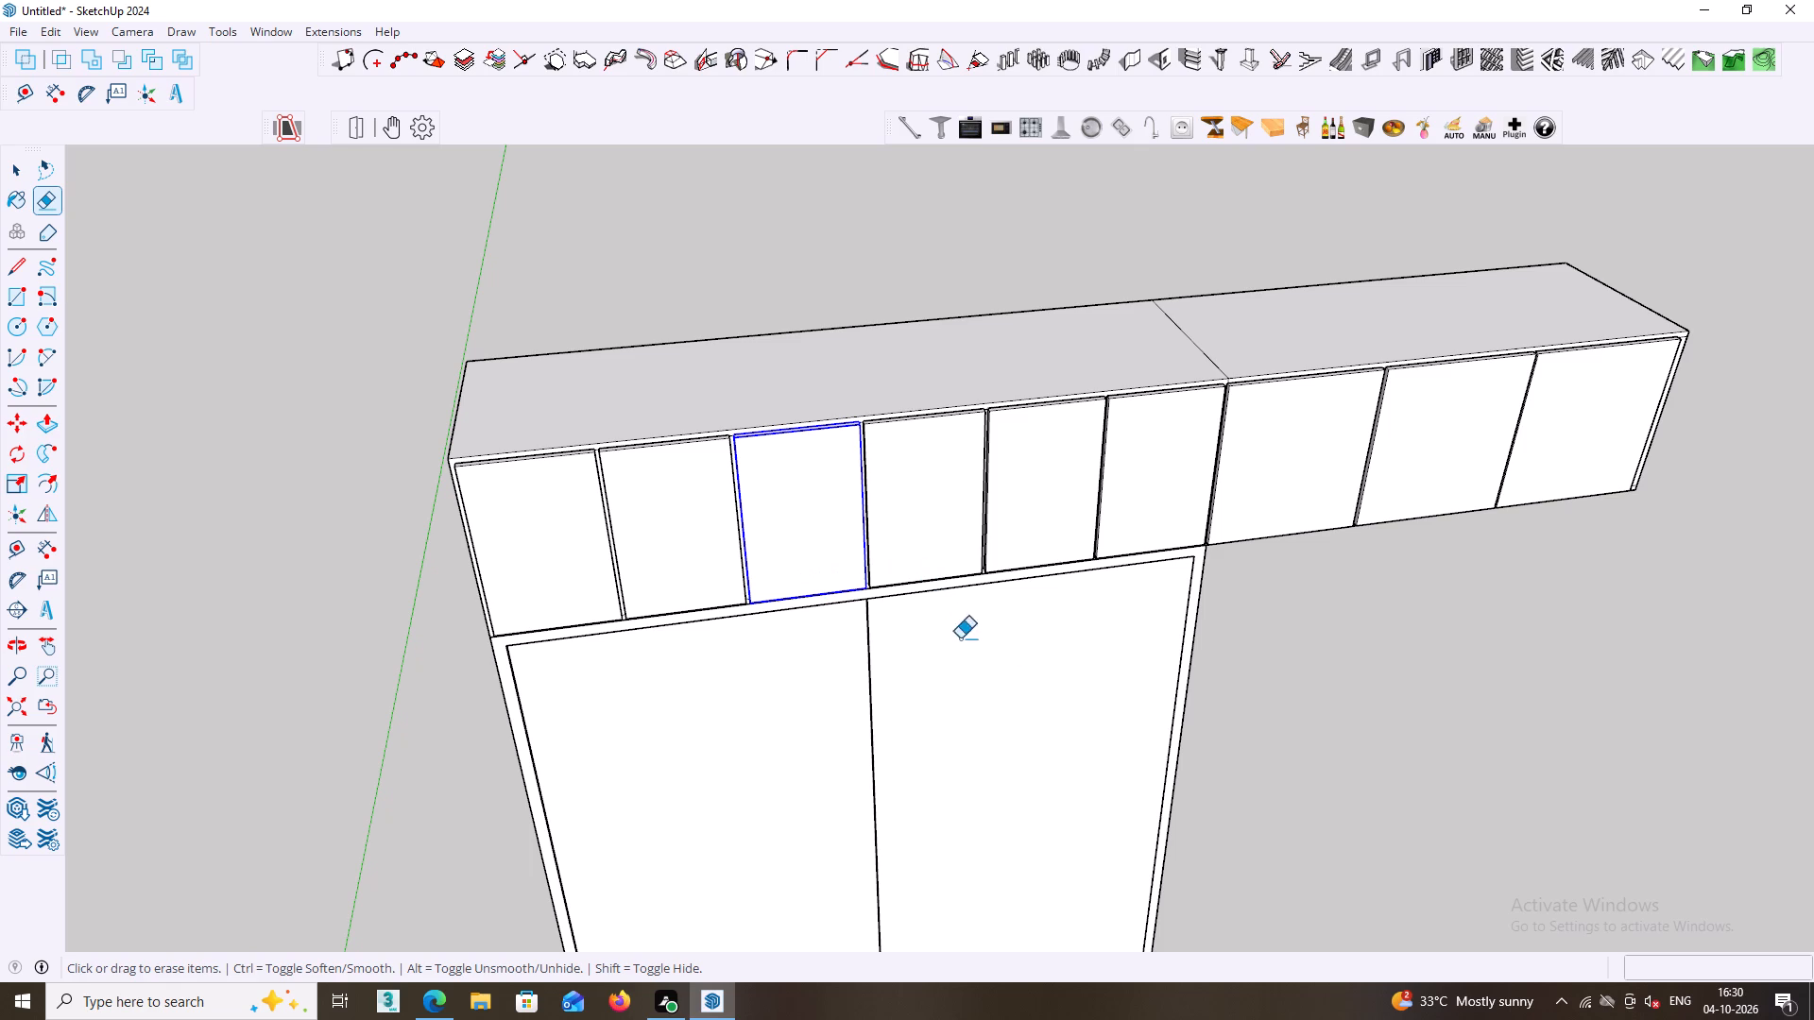
Give the third upper door a hinge joint with its axis on the door's left vertical edge.
key(space)
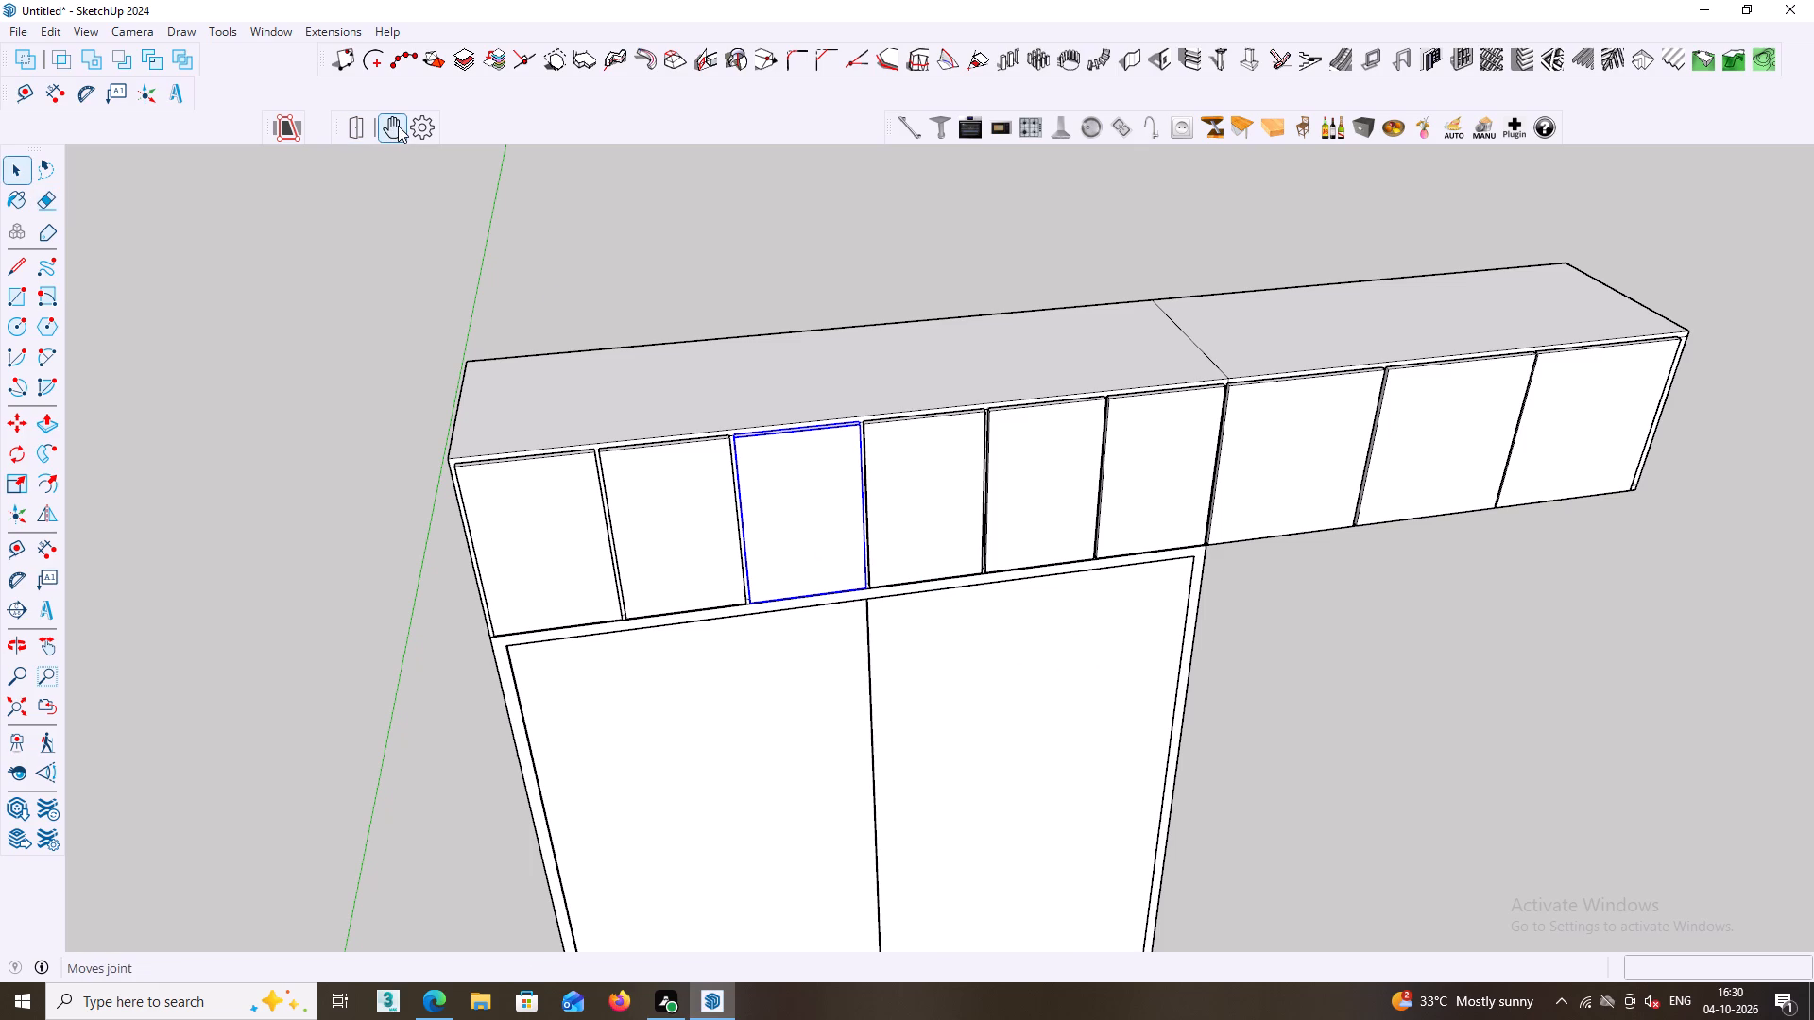
click(398, 126)
scroll(818, 581, up, 1)
key(space)
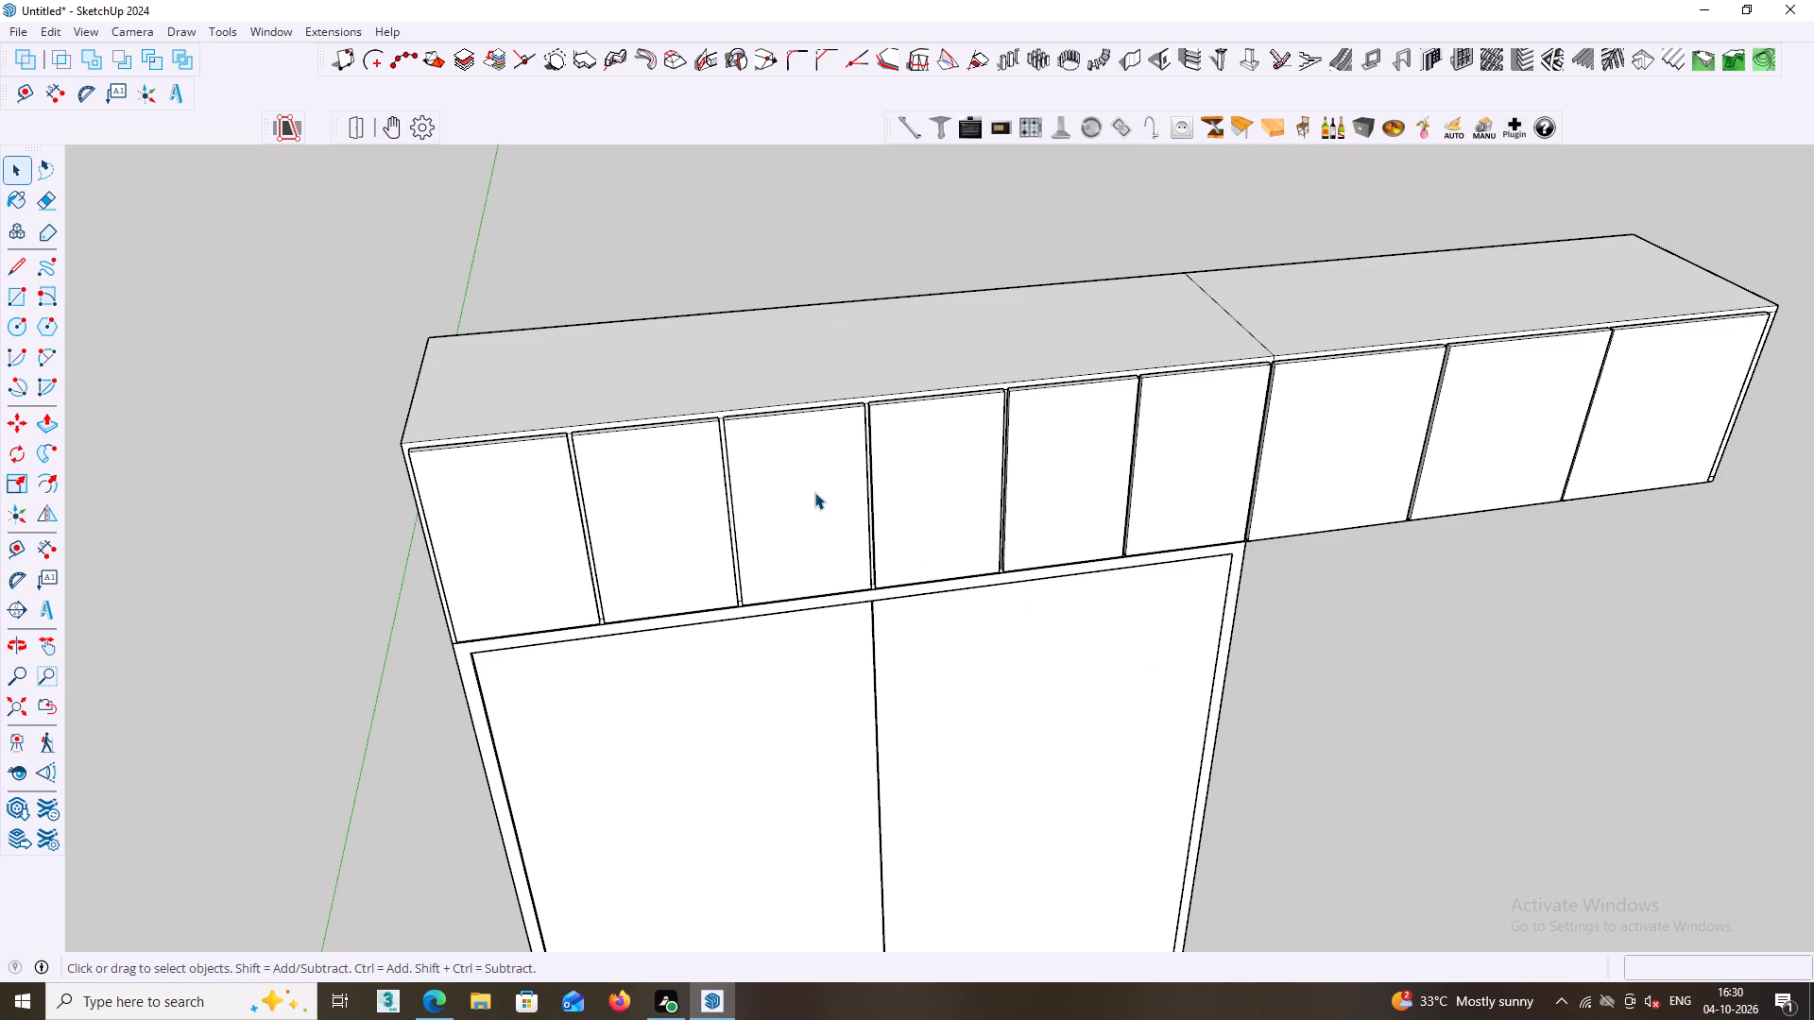
click(796, 486)
click(421, 113)
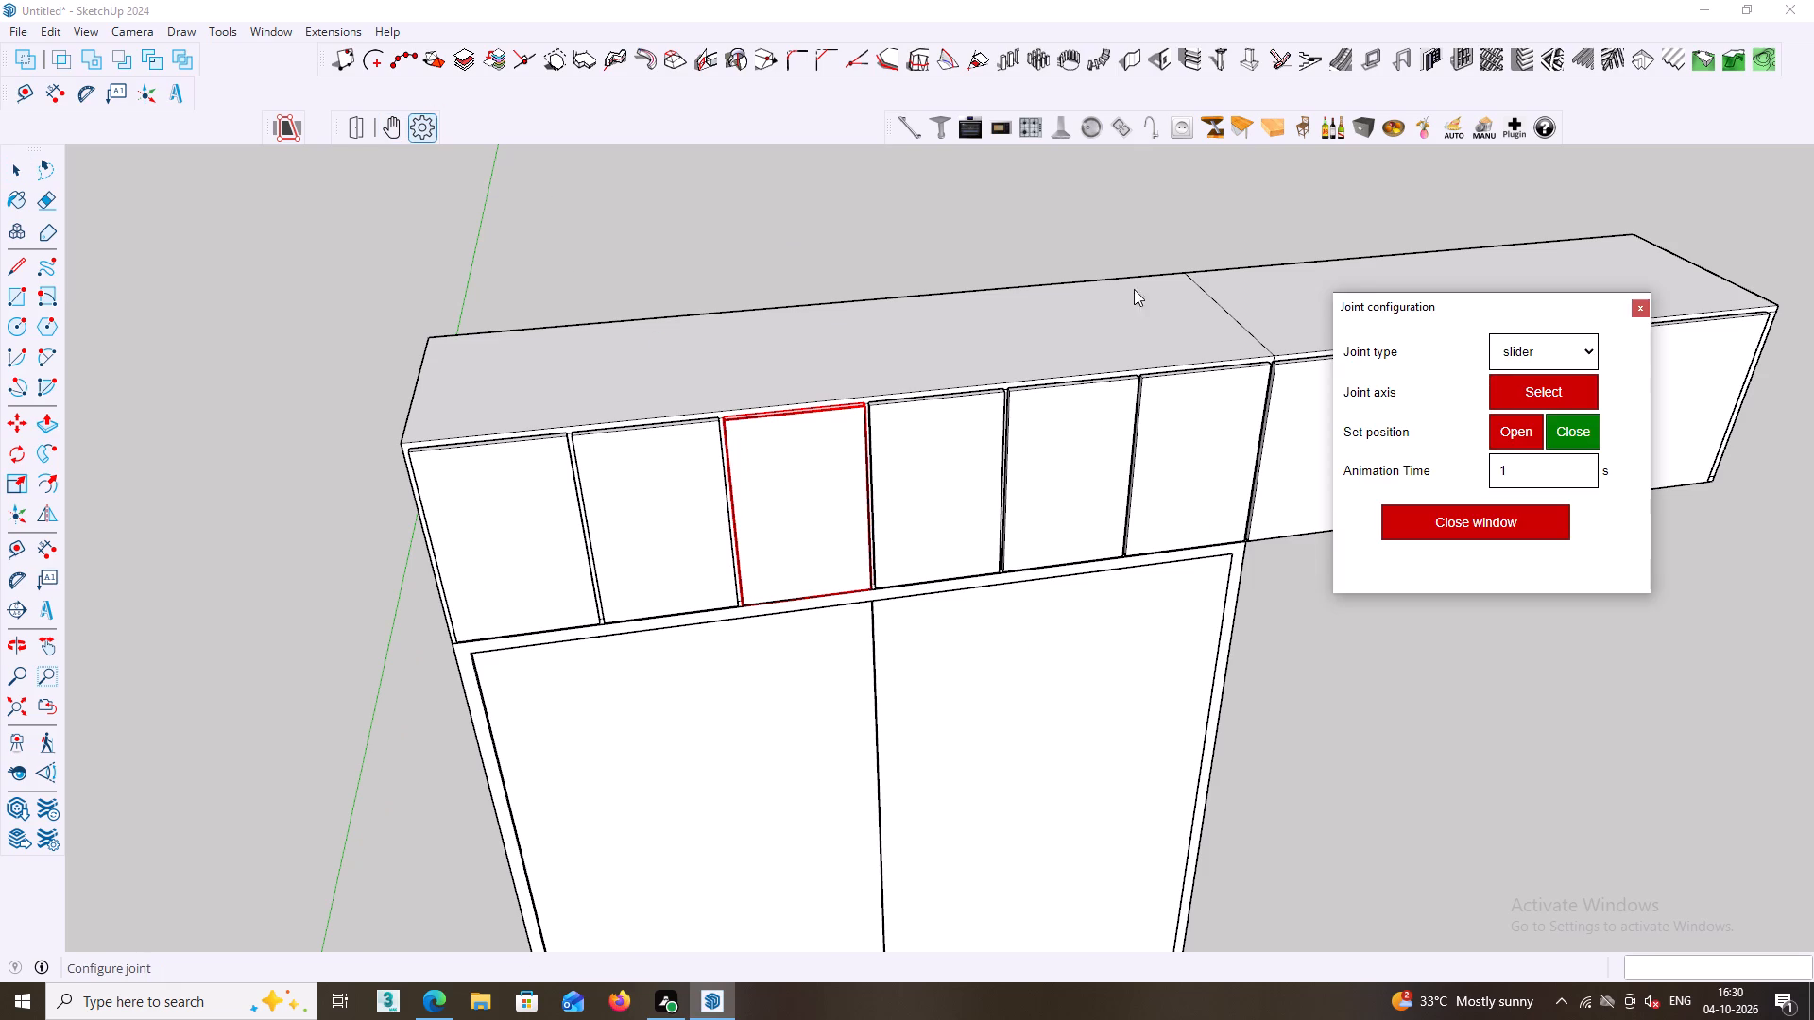
click(1556, 356)
click(1542, 410)
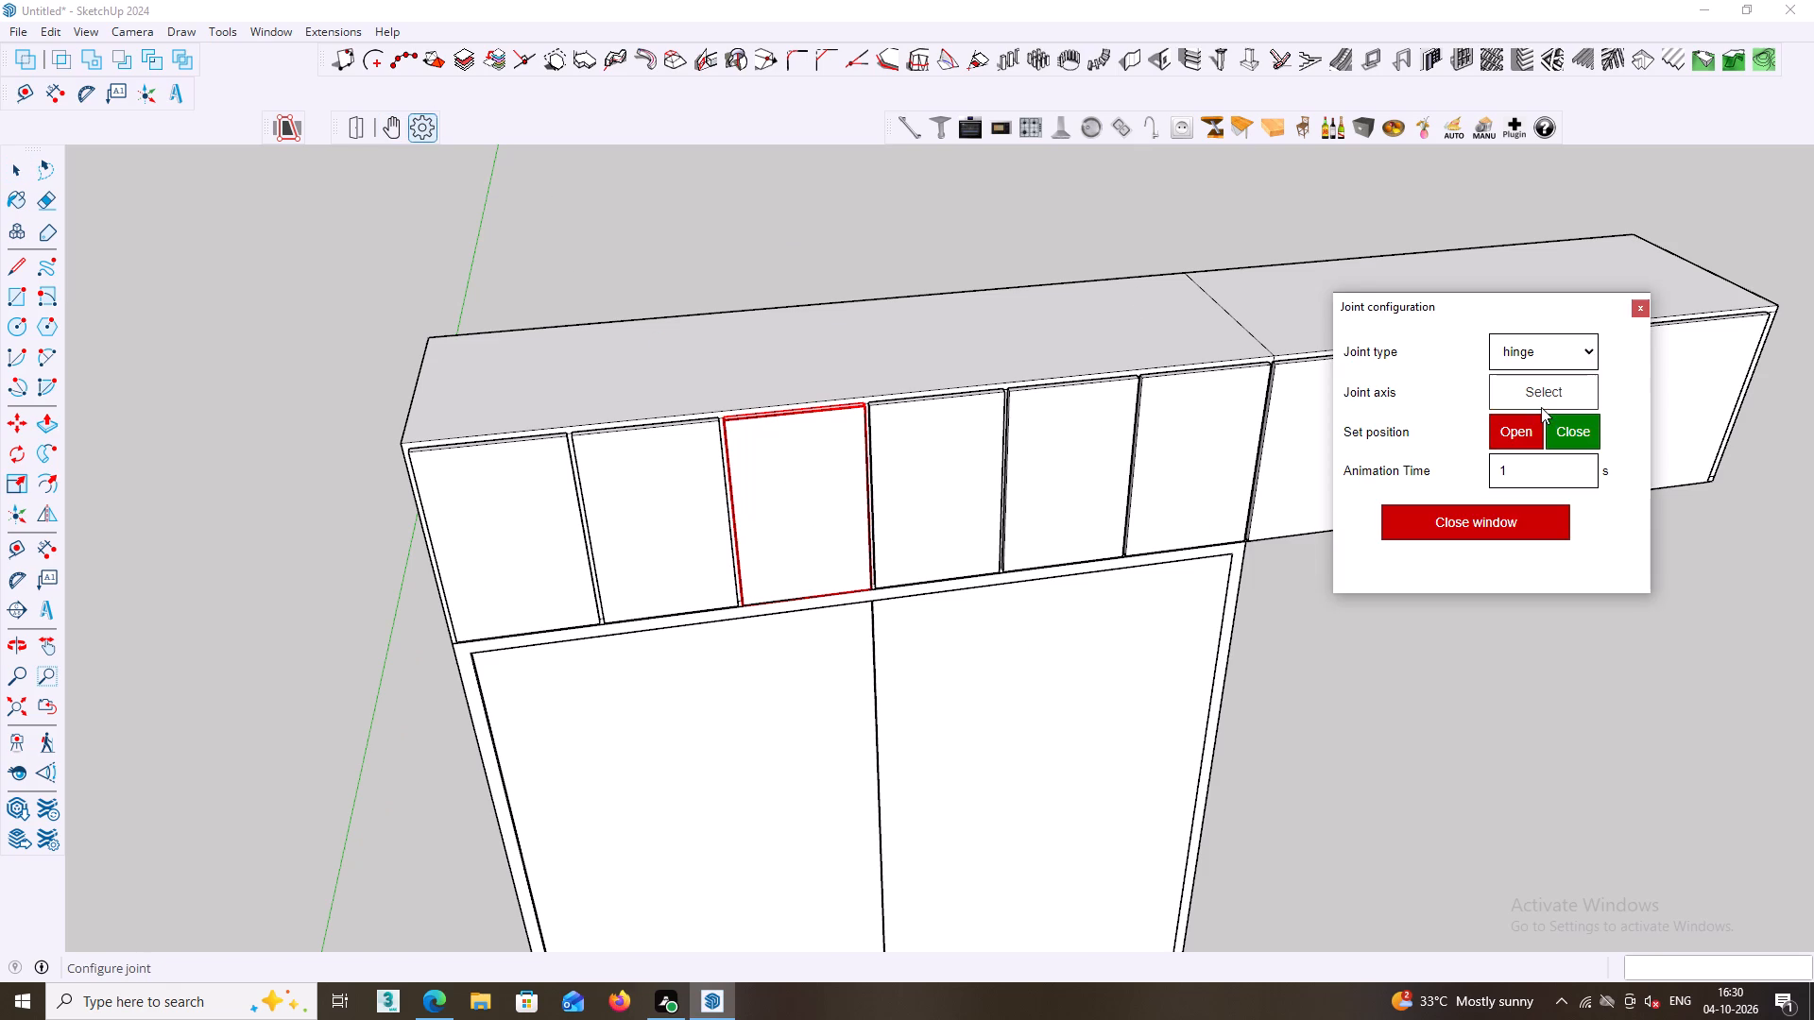
click(1539, 401)
middle_drag(873, 600, 856, 563)
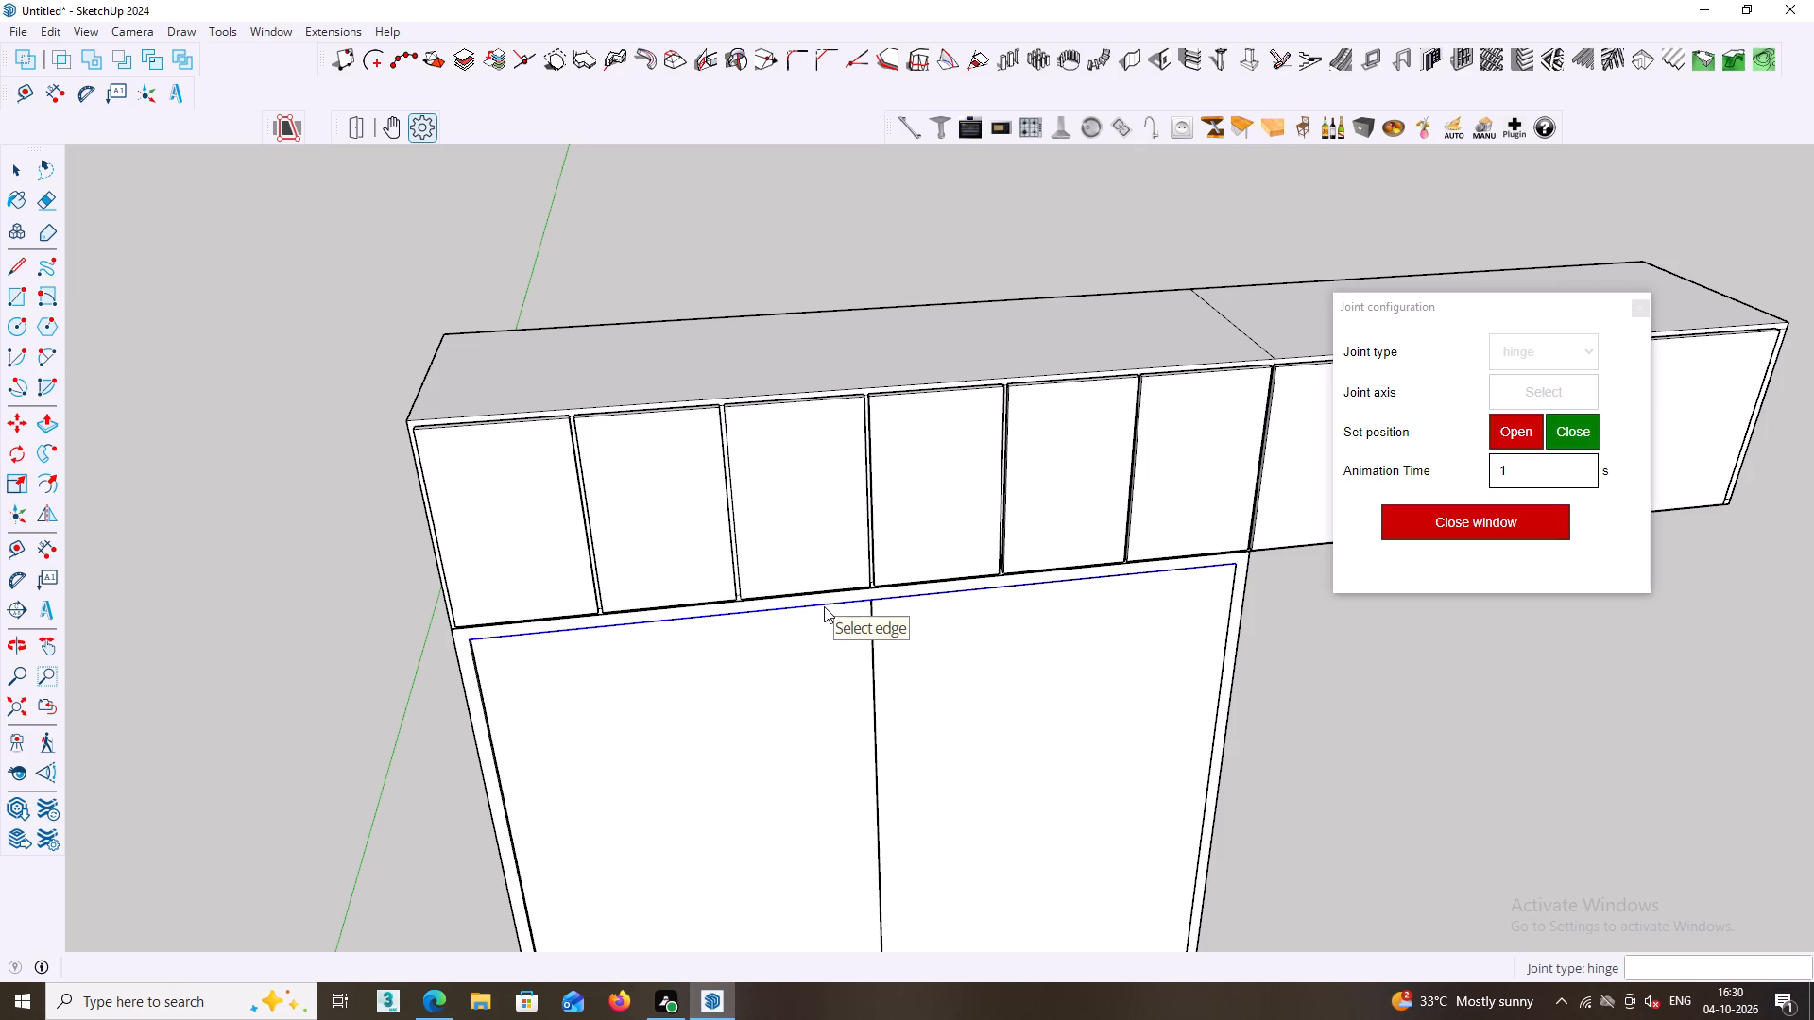
click(740, 585)
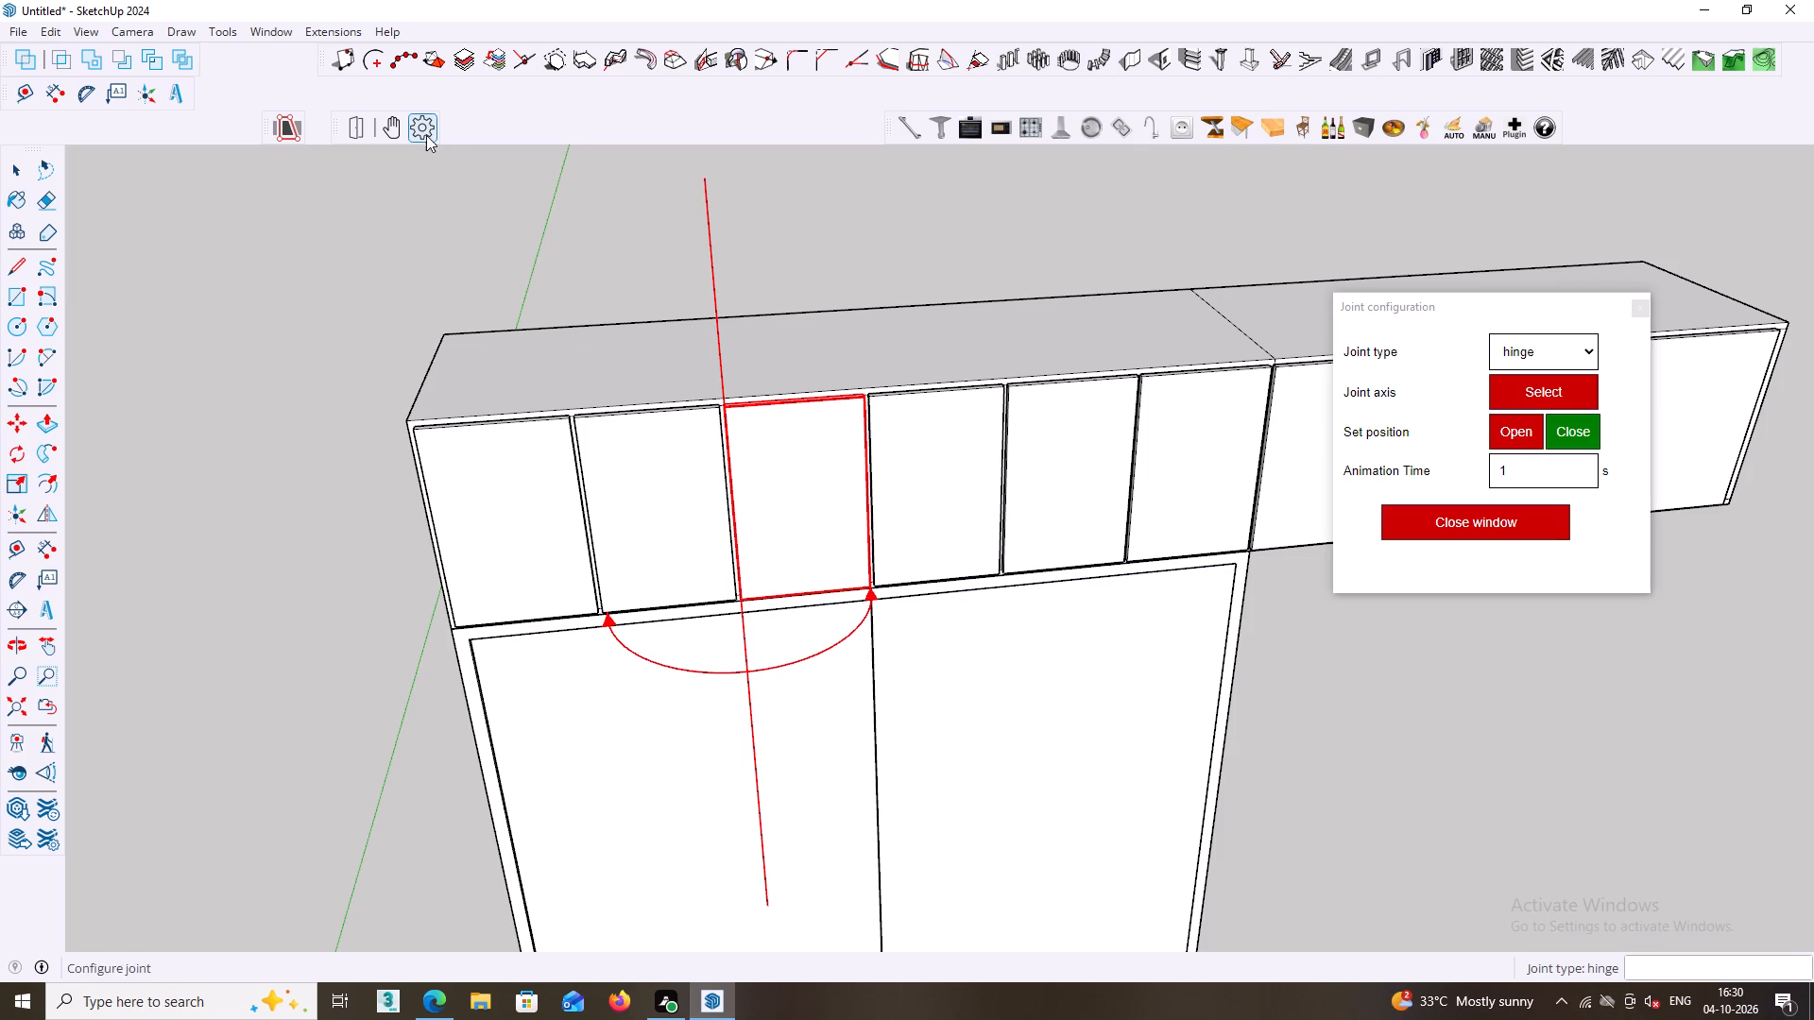
Test the third upper door's hinge by swinging the door outward and closing it with the open/close tool.
click(398, 133)
click(774, 427)
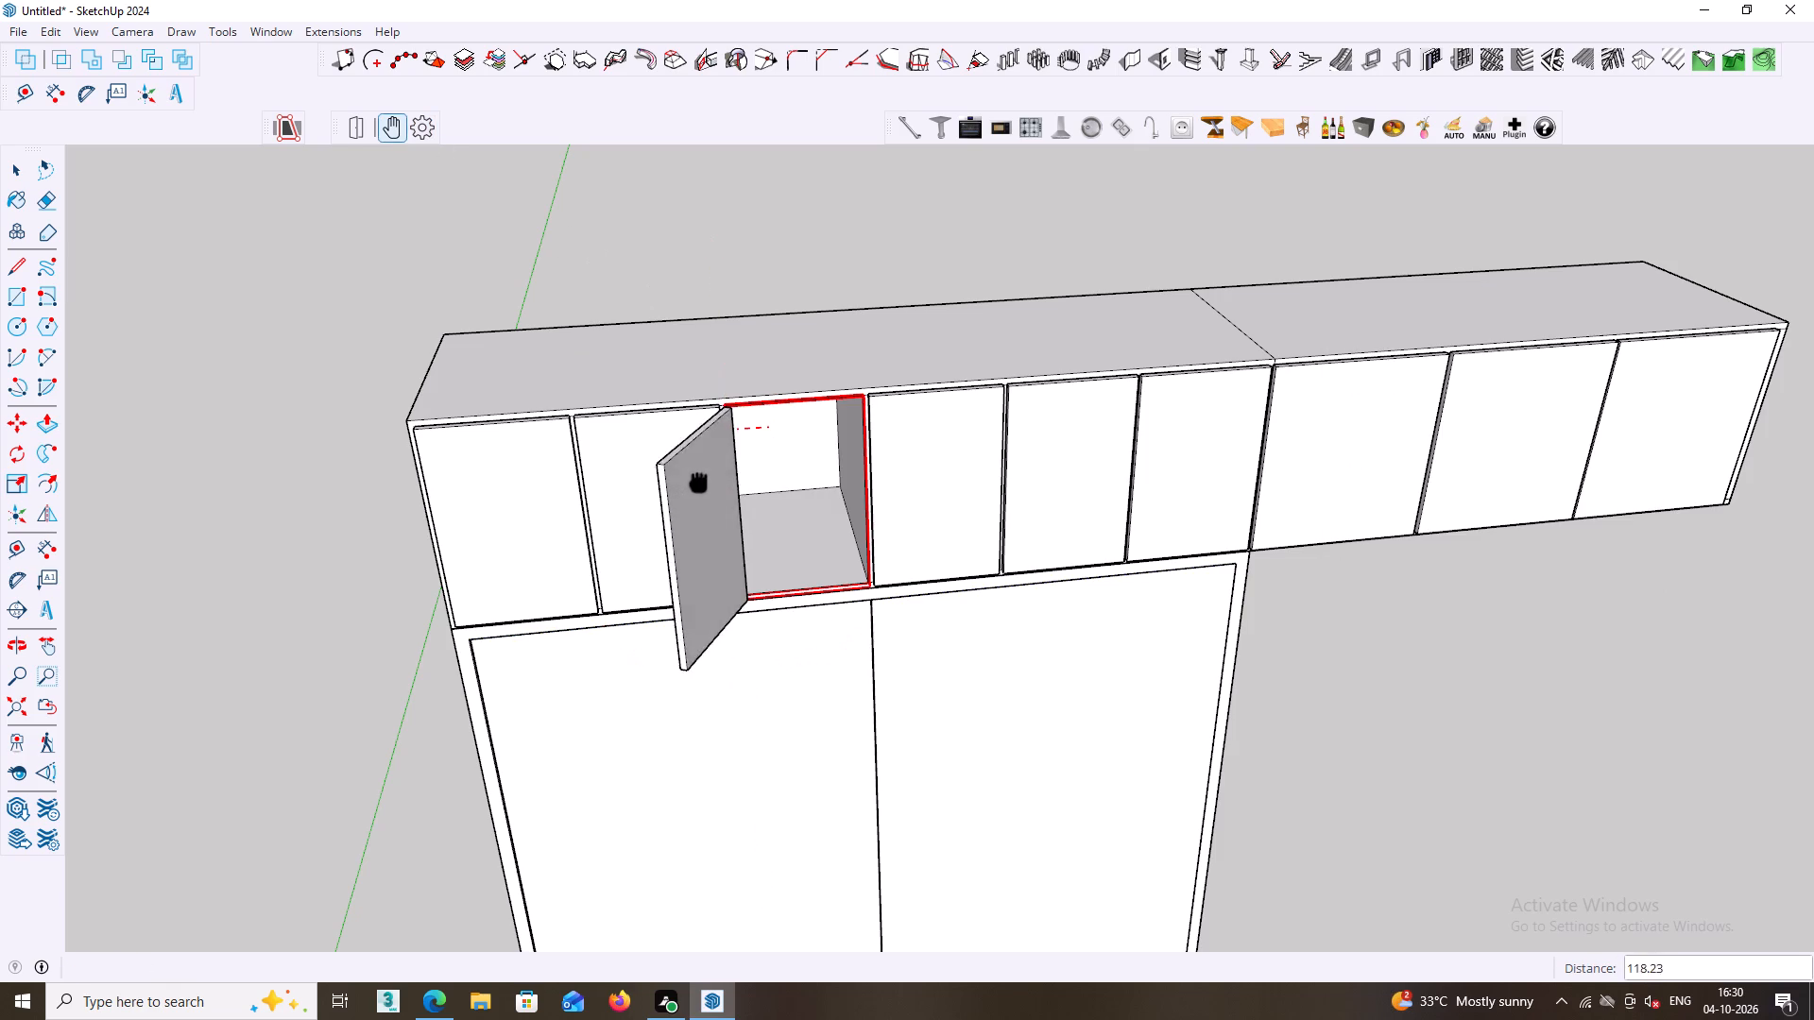
click(632, 470)
click(355, 130)
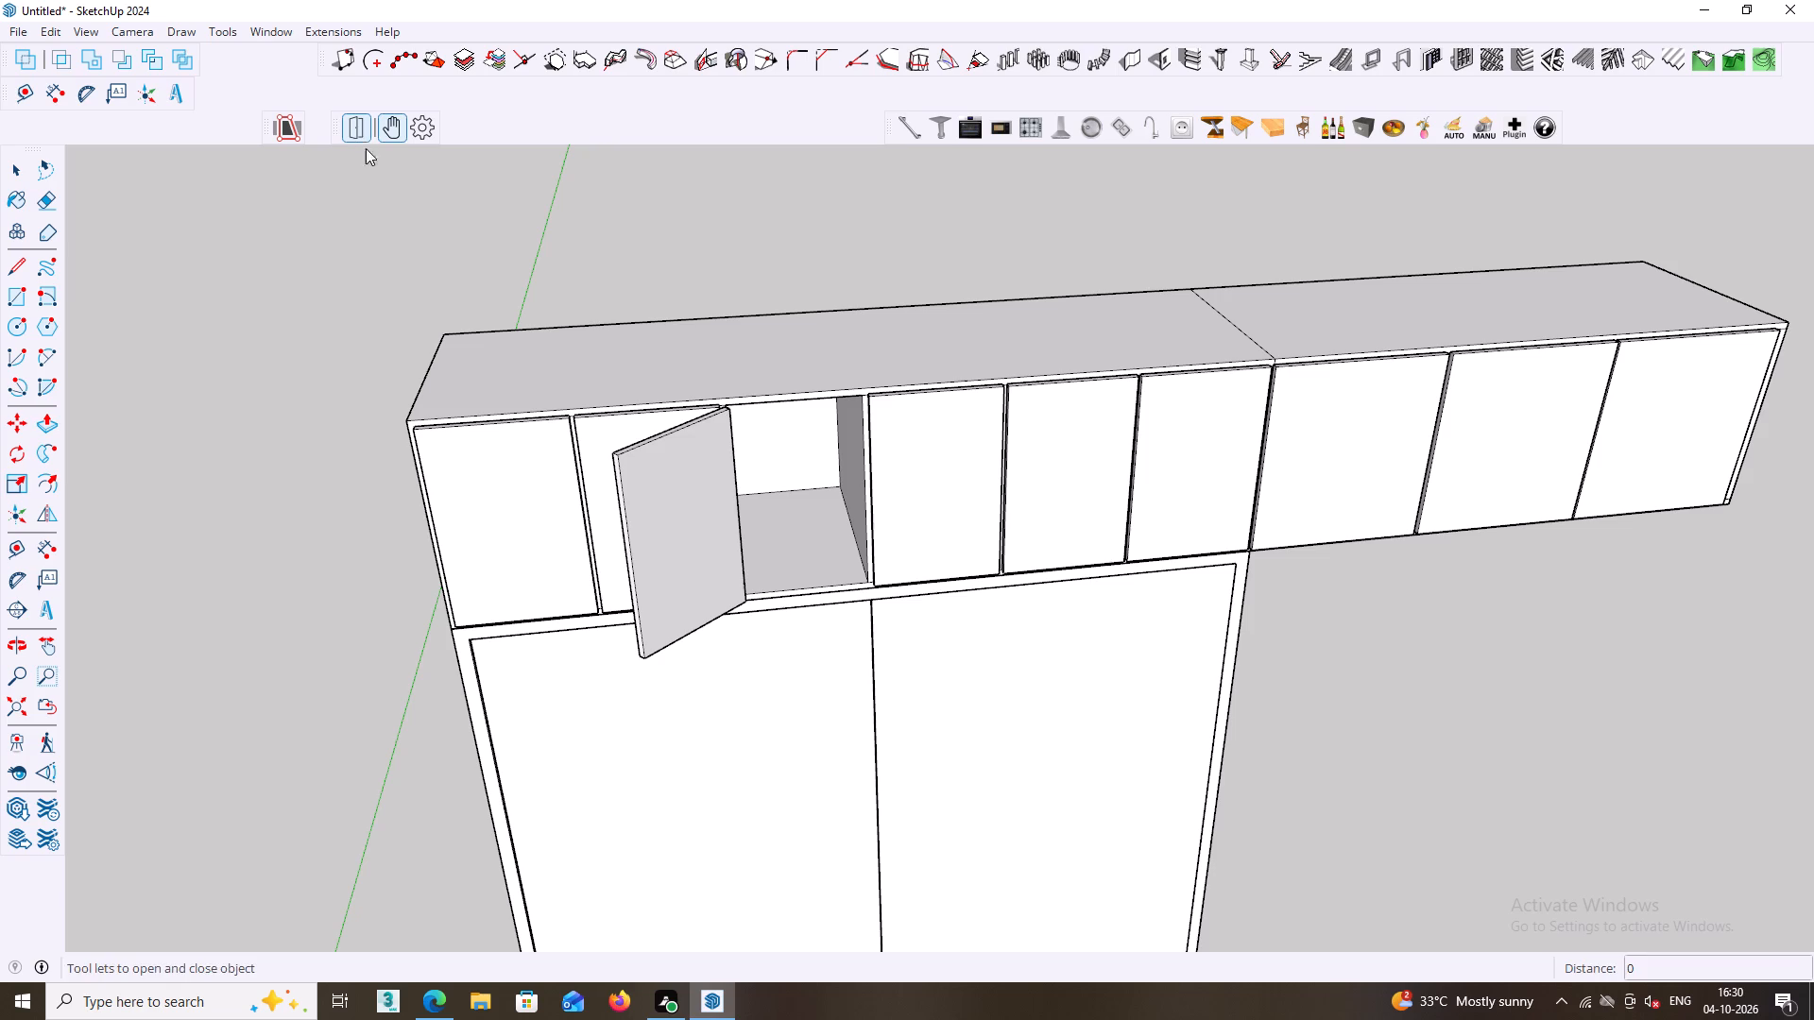
click(617, 478)
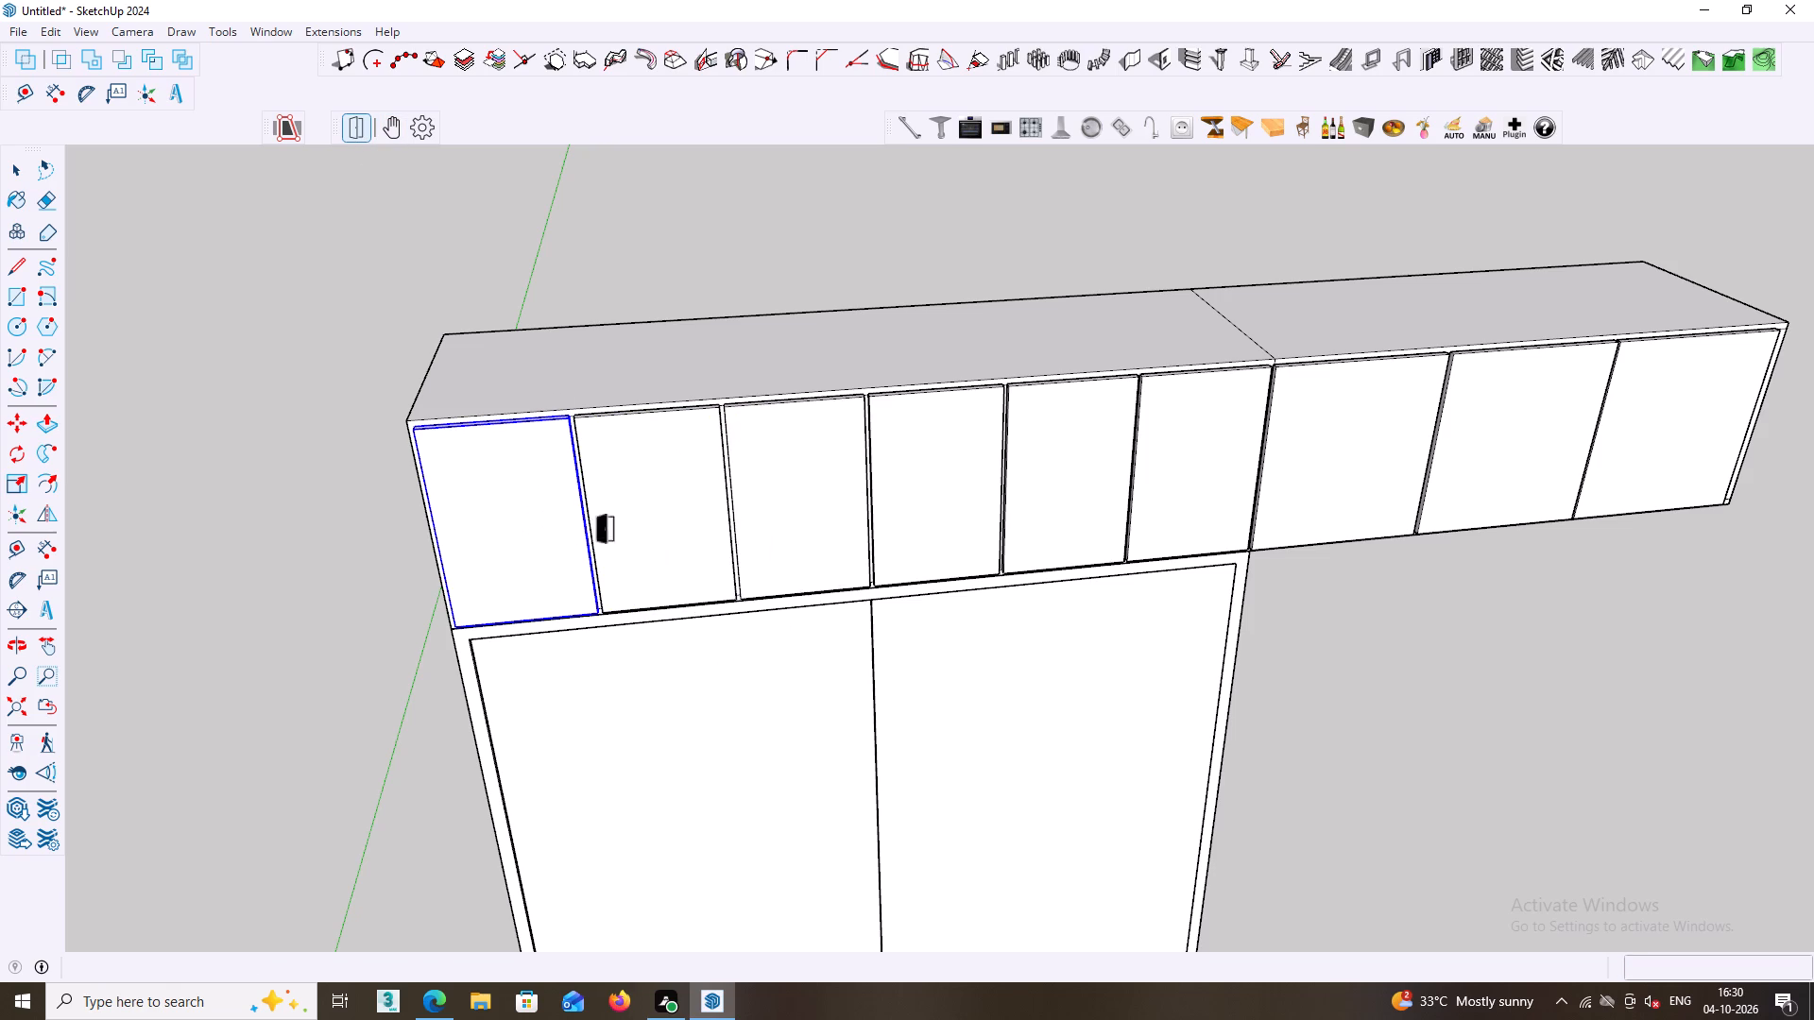
Give the fourth upper door a hinge joint with its axis on the door's right vertical edge.
key(space)
click(927, 498)
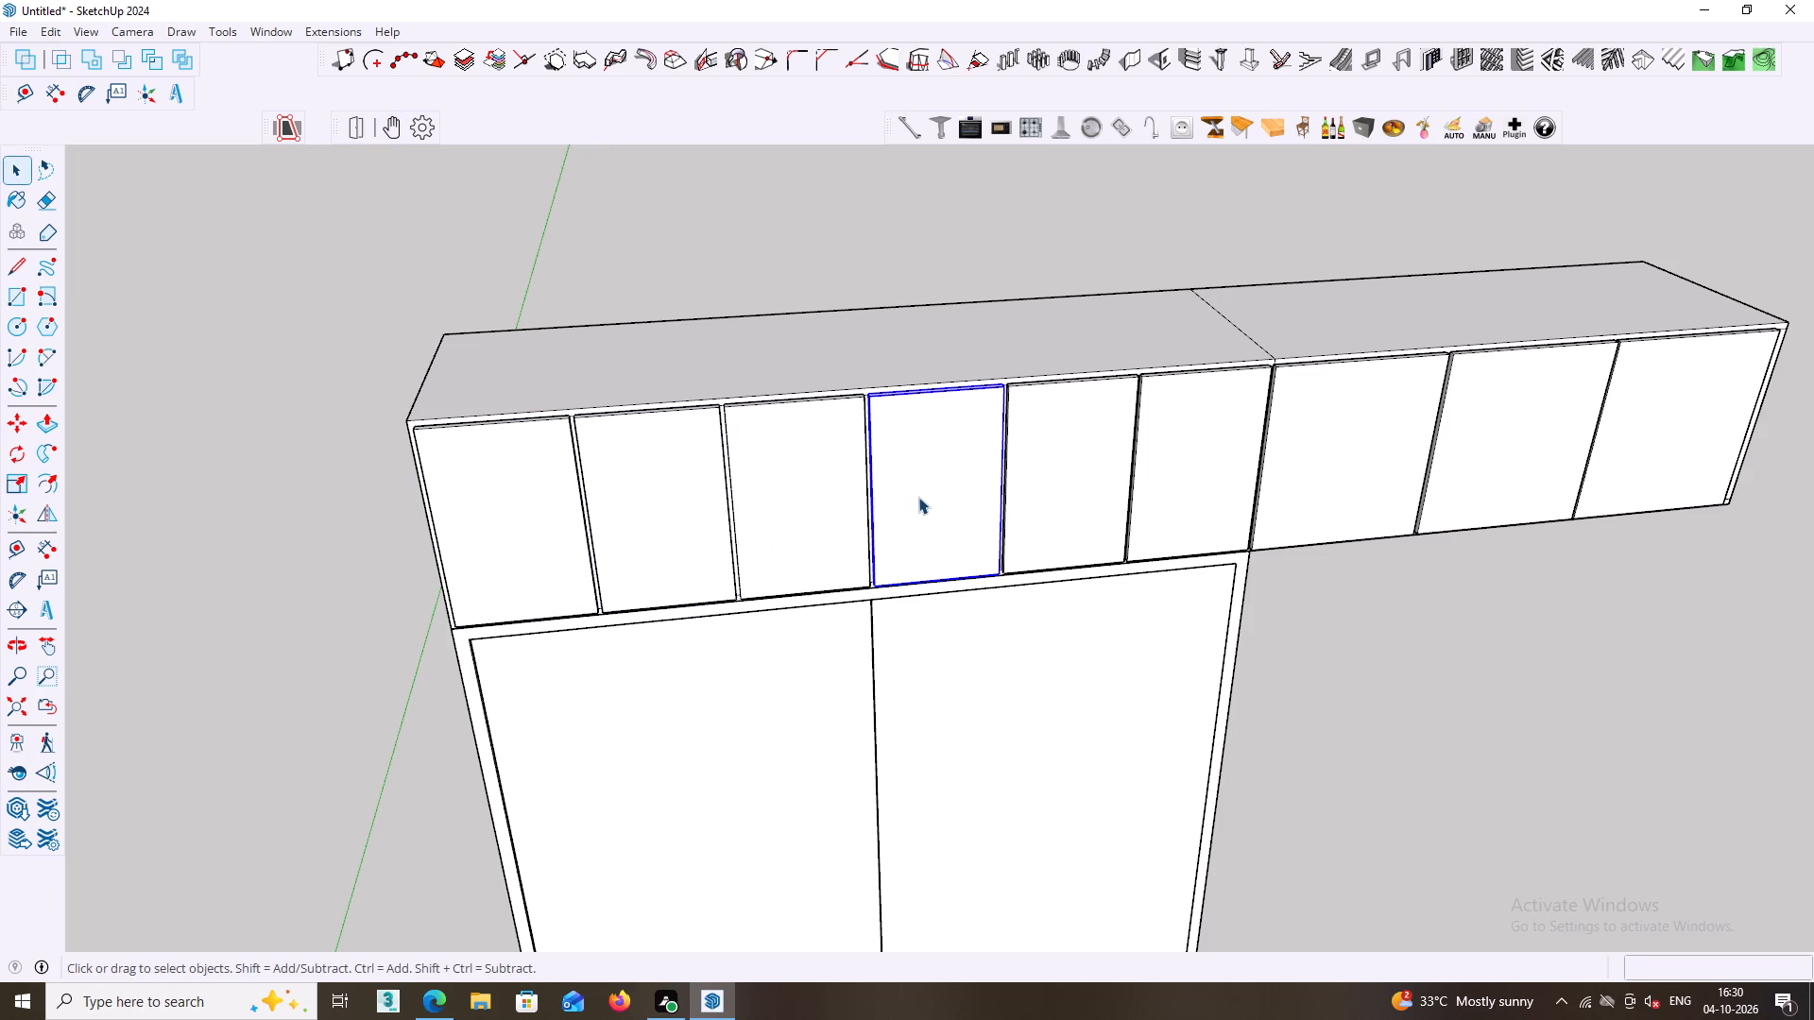
click(434, 127)
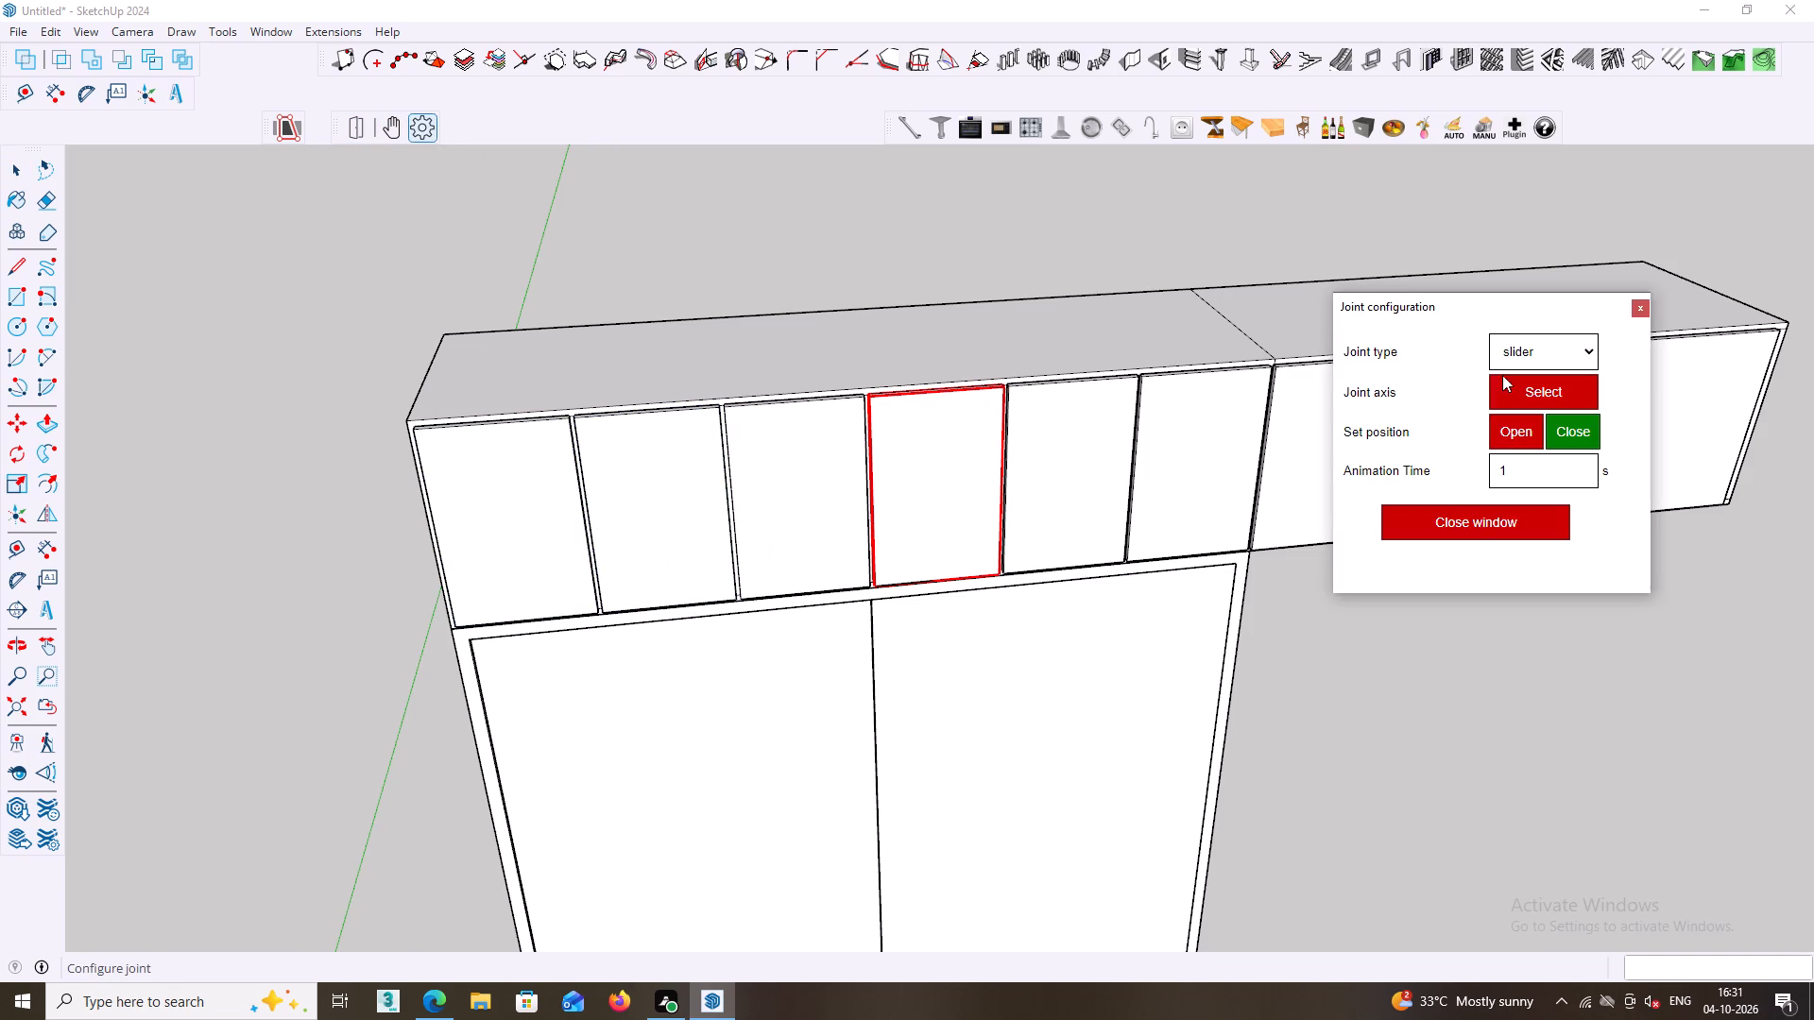
click(1604, 351)
click(1588, 361)
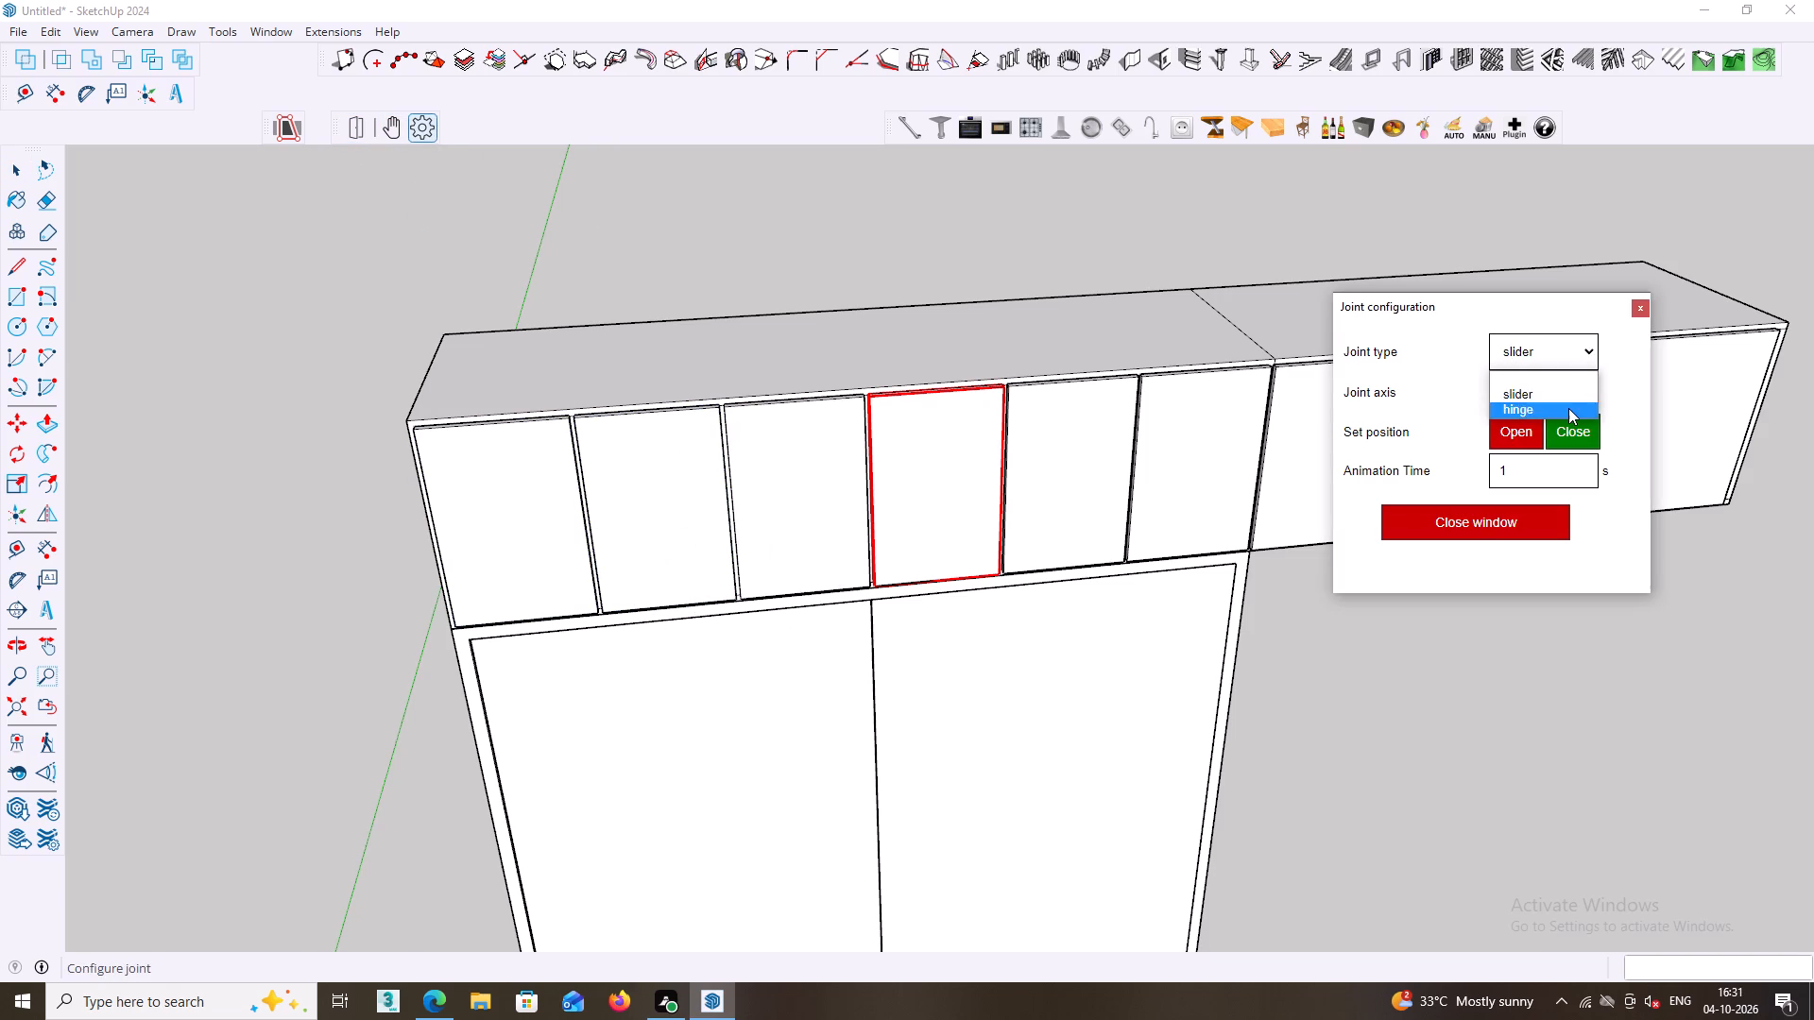
click(1568, 408)
click(1516, 400)
scroll(1018, 563, up, 1)
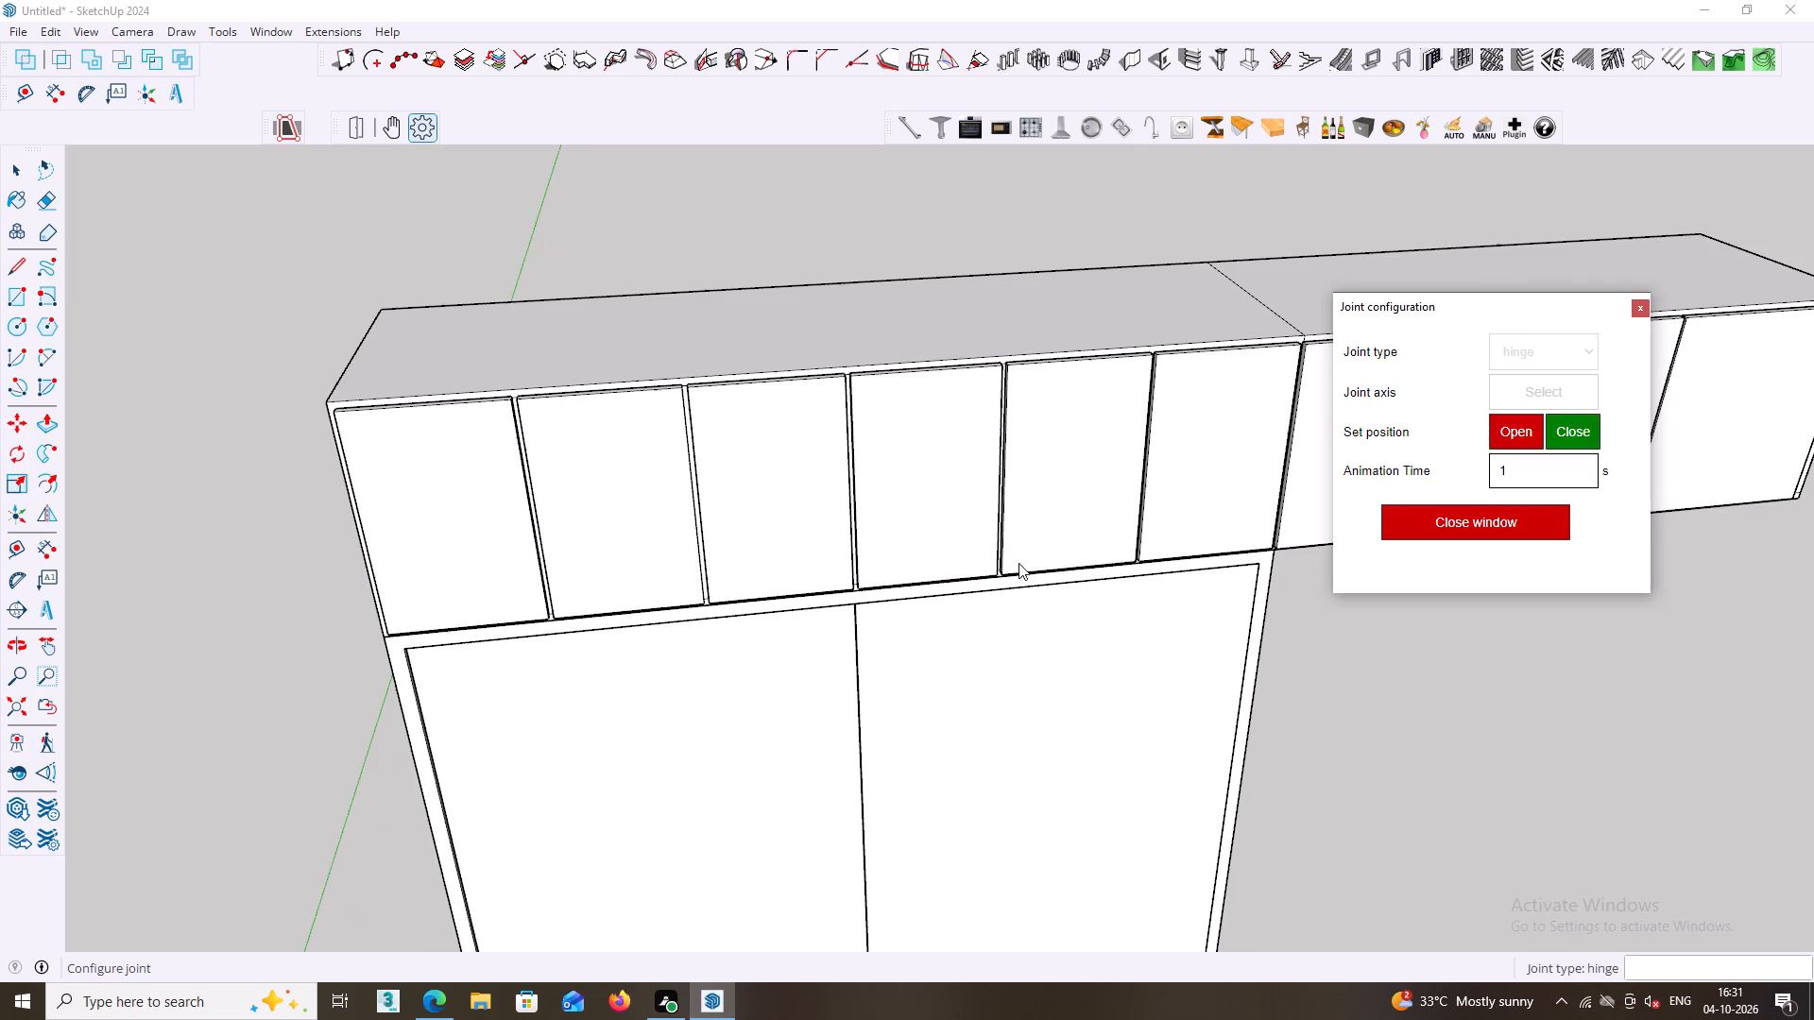
scroll(994, 577, up, 1)
click(997, 562)
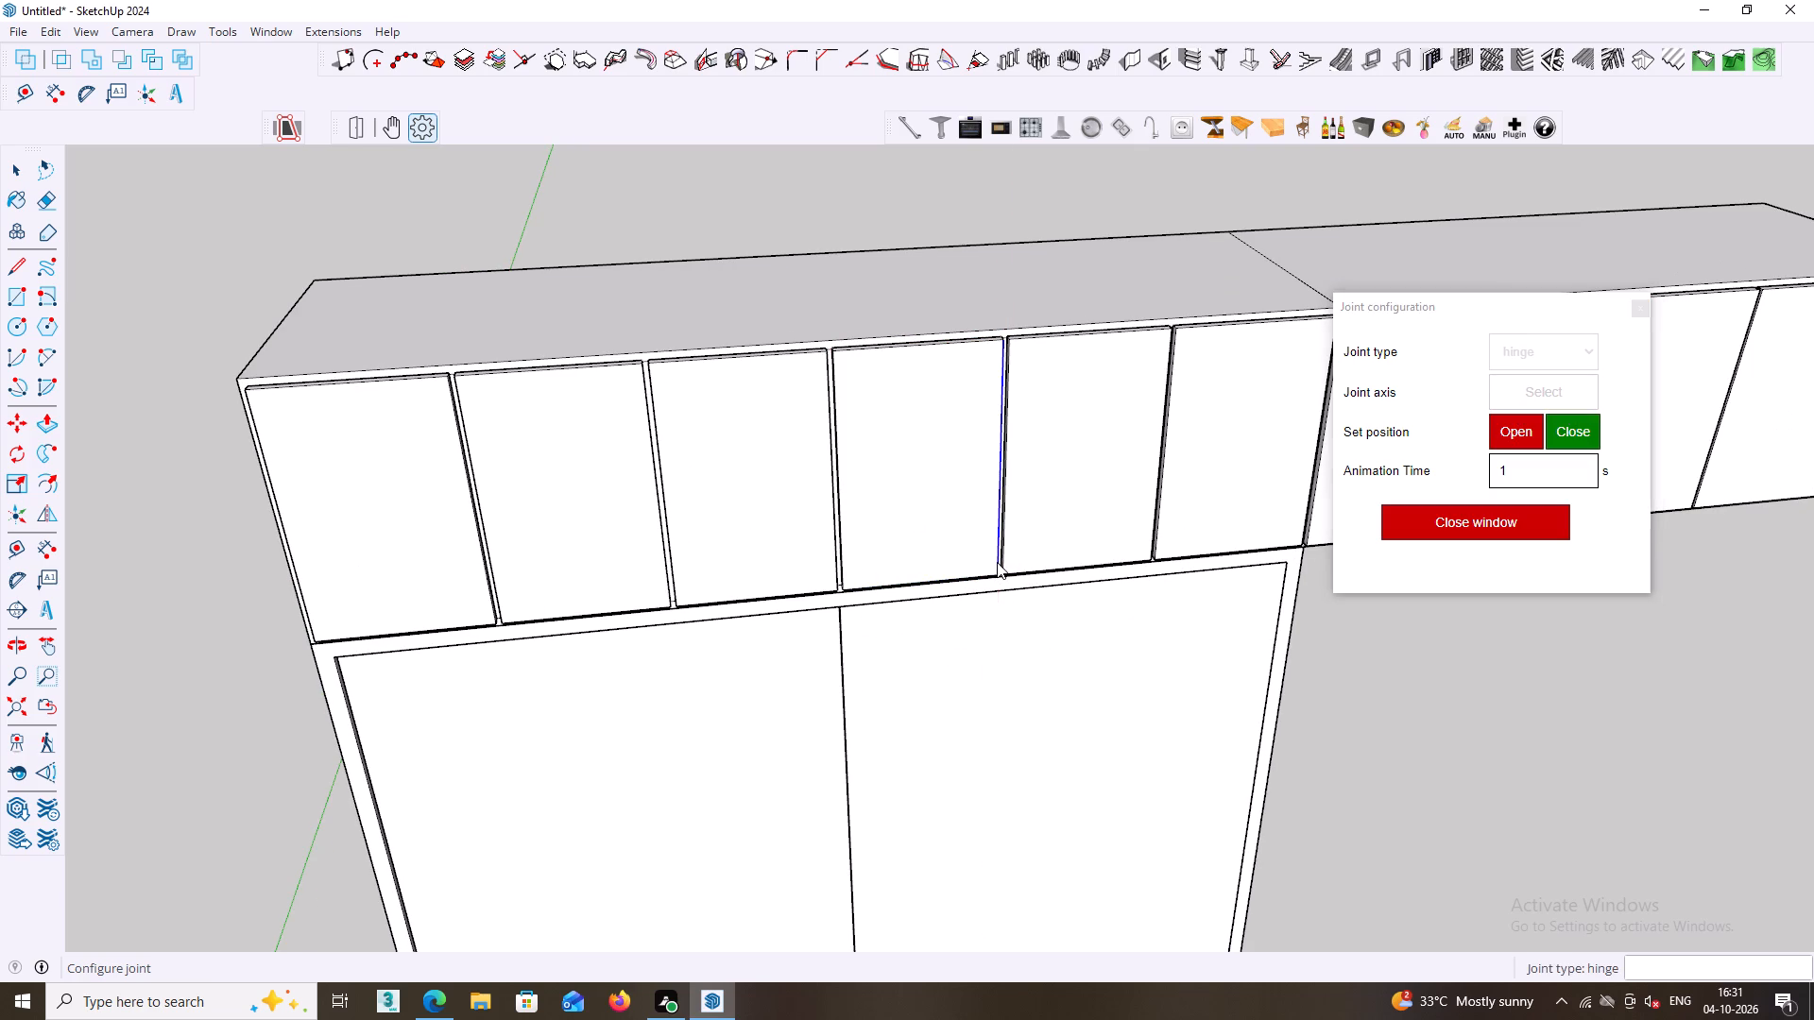
Test the fourth upper door's hinge by swinging the door outward and closing it with the open/close tool.
click(399, 127)
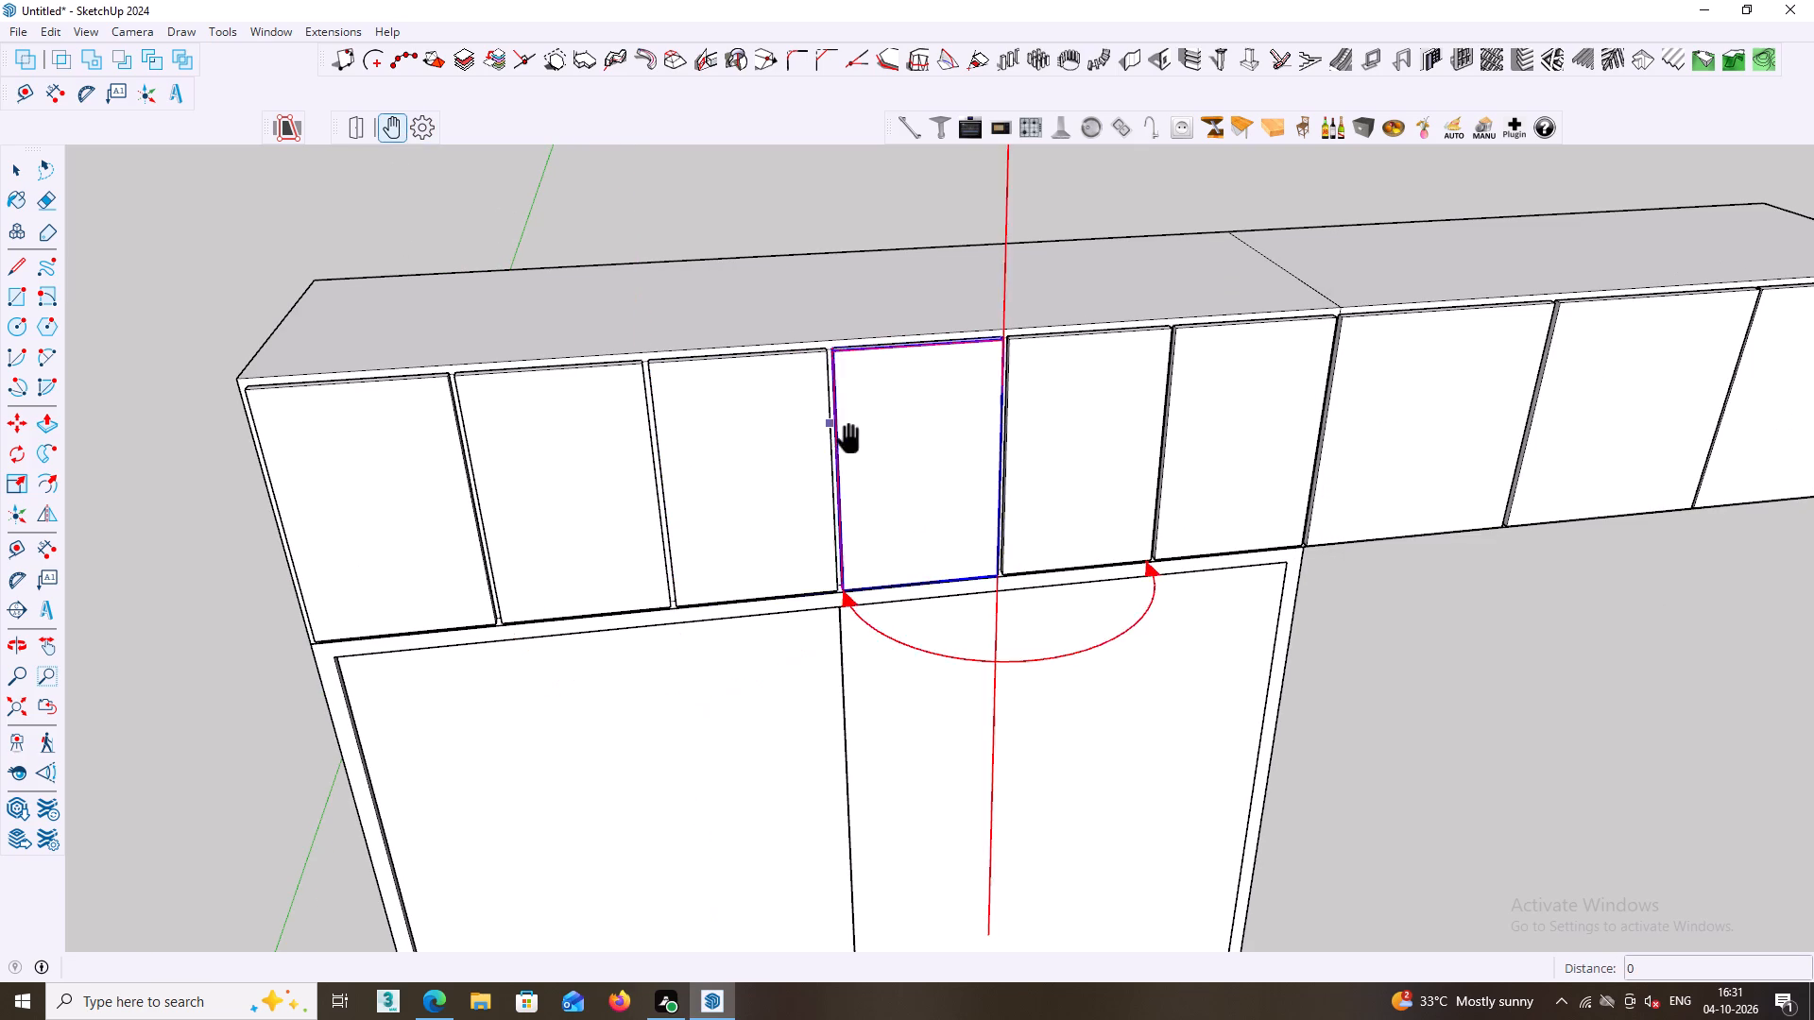
click(833, 423)
click(1223, 526)
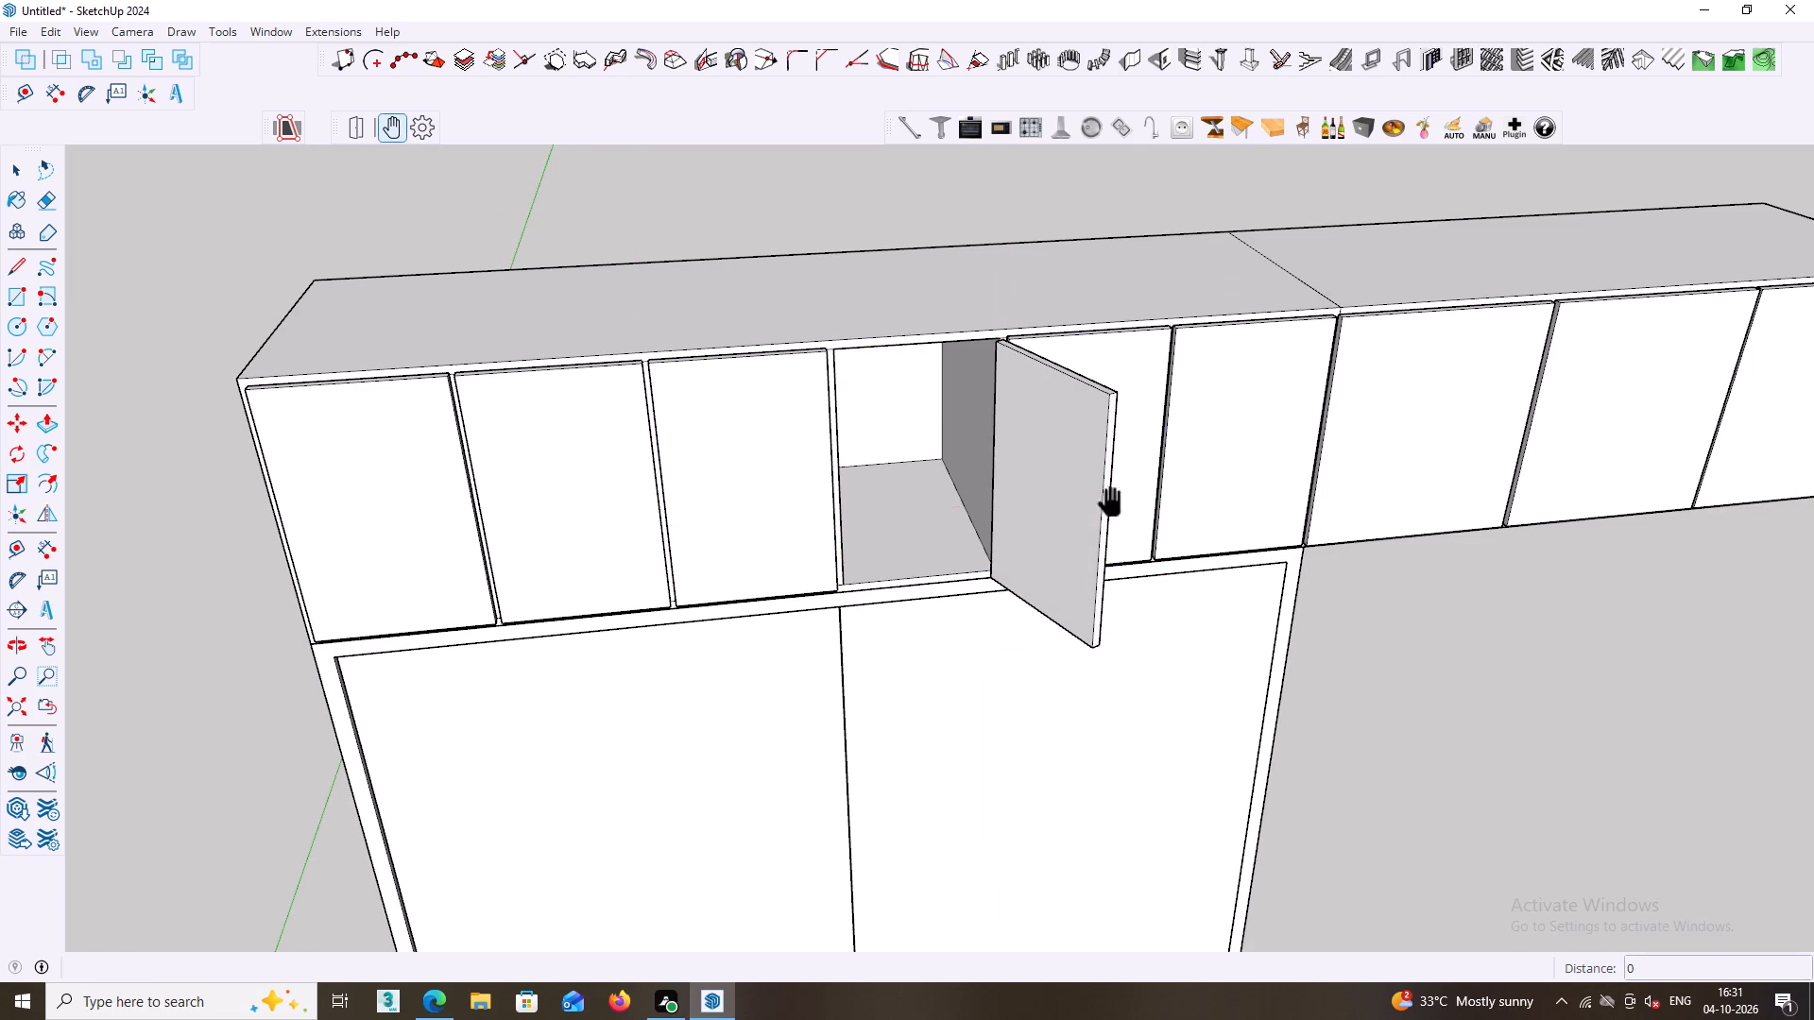
click(353, 127)
click(1045, 431)
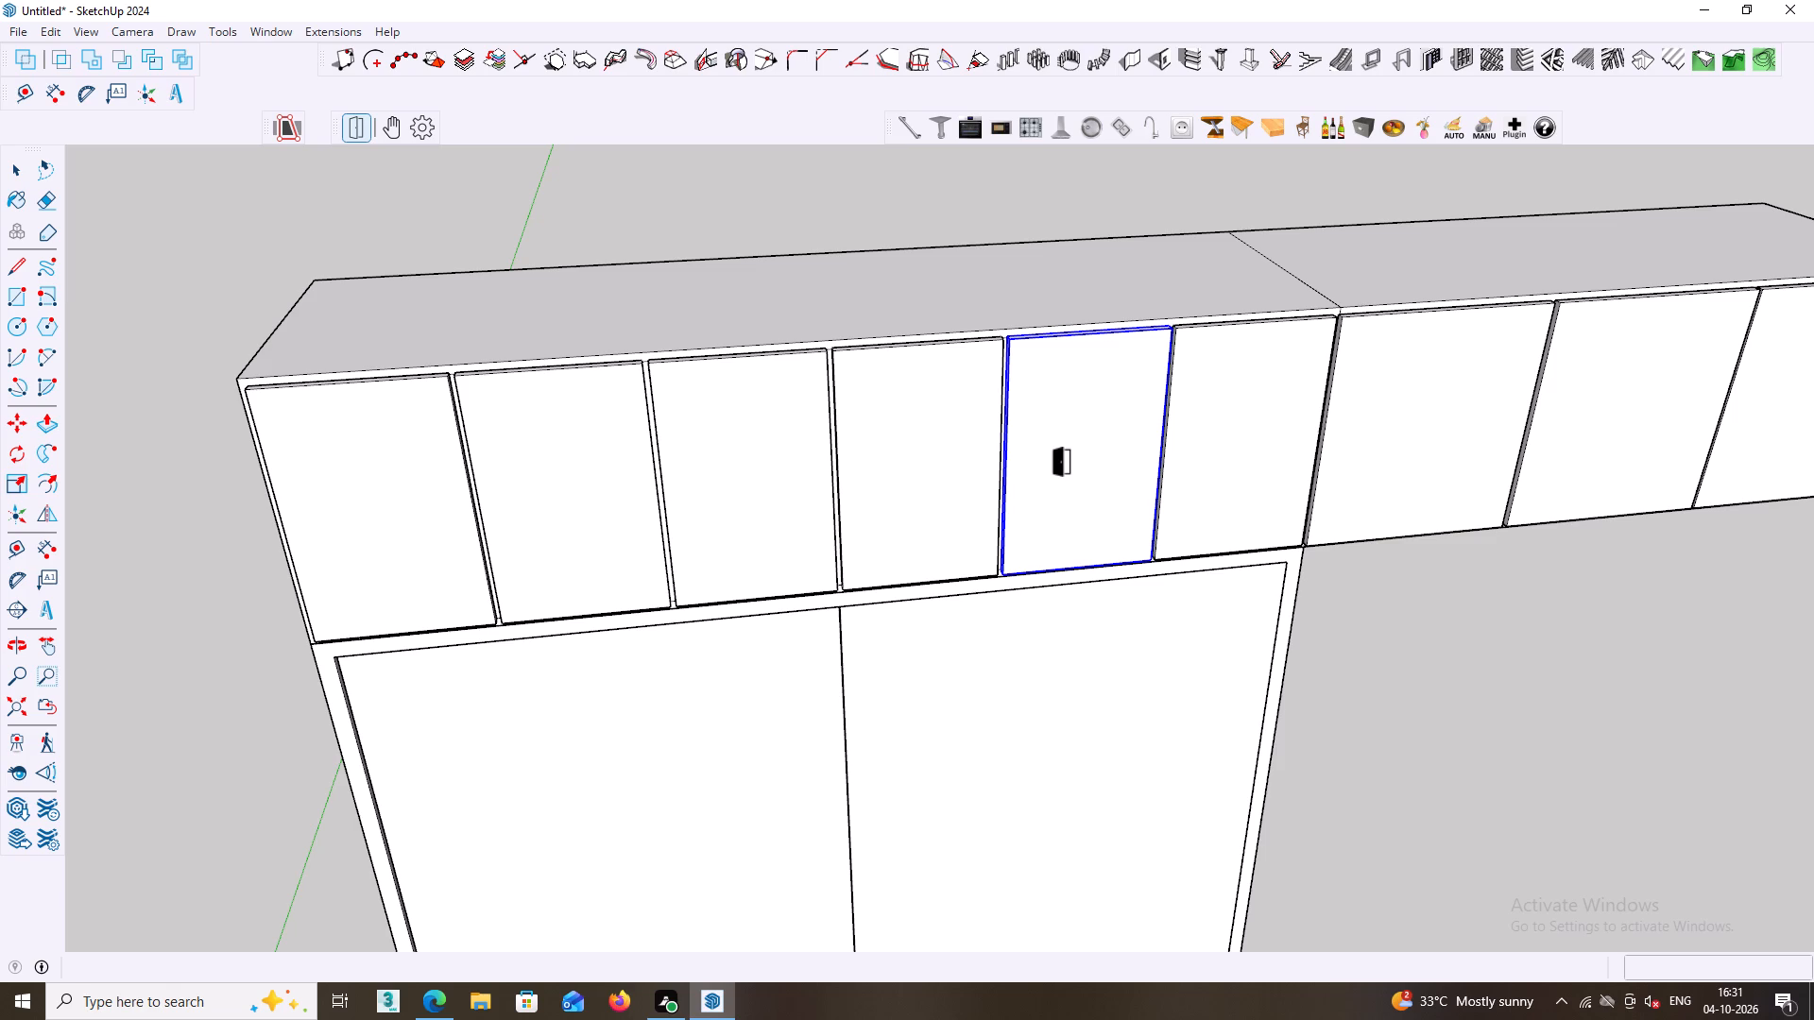
Give the sixth upper door a hinge joint with its axis on the door's right vertical edge.
key(space)
click(1229, 453)
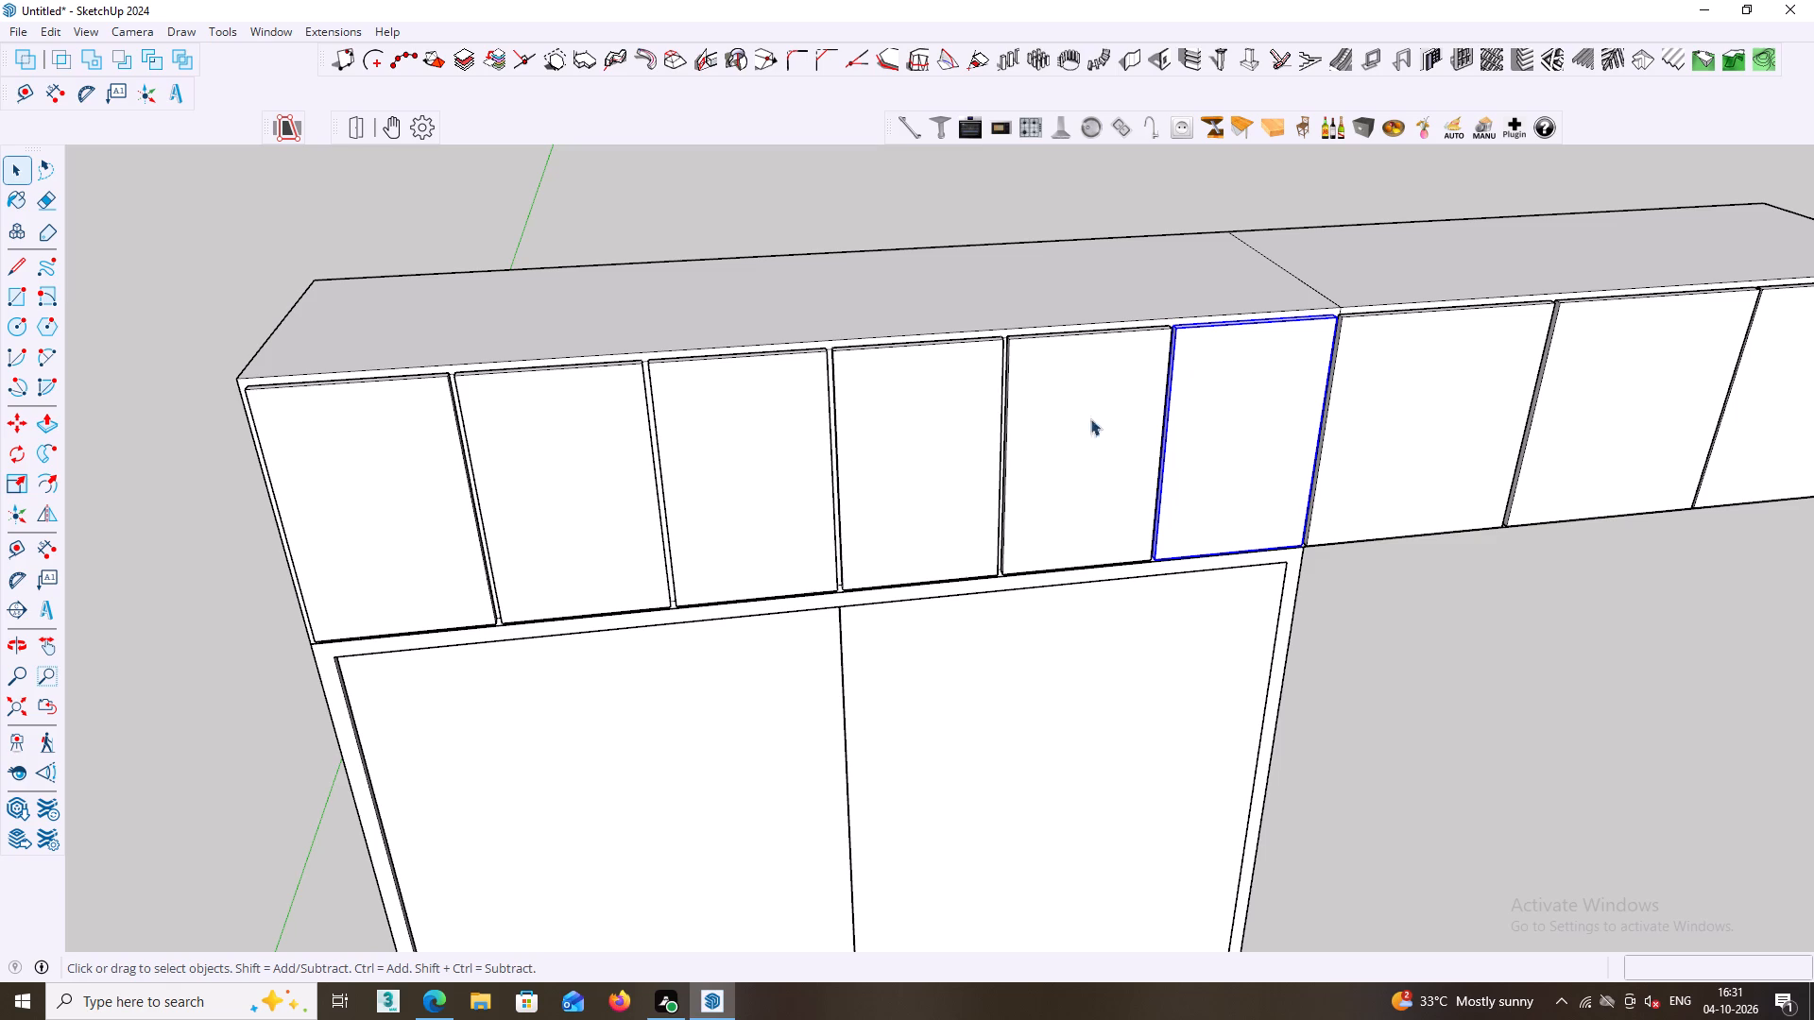
click(427, 131)
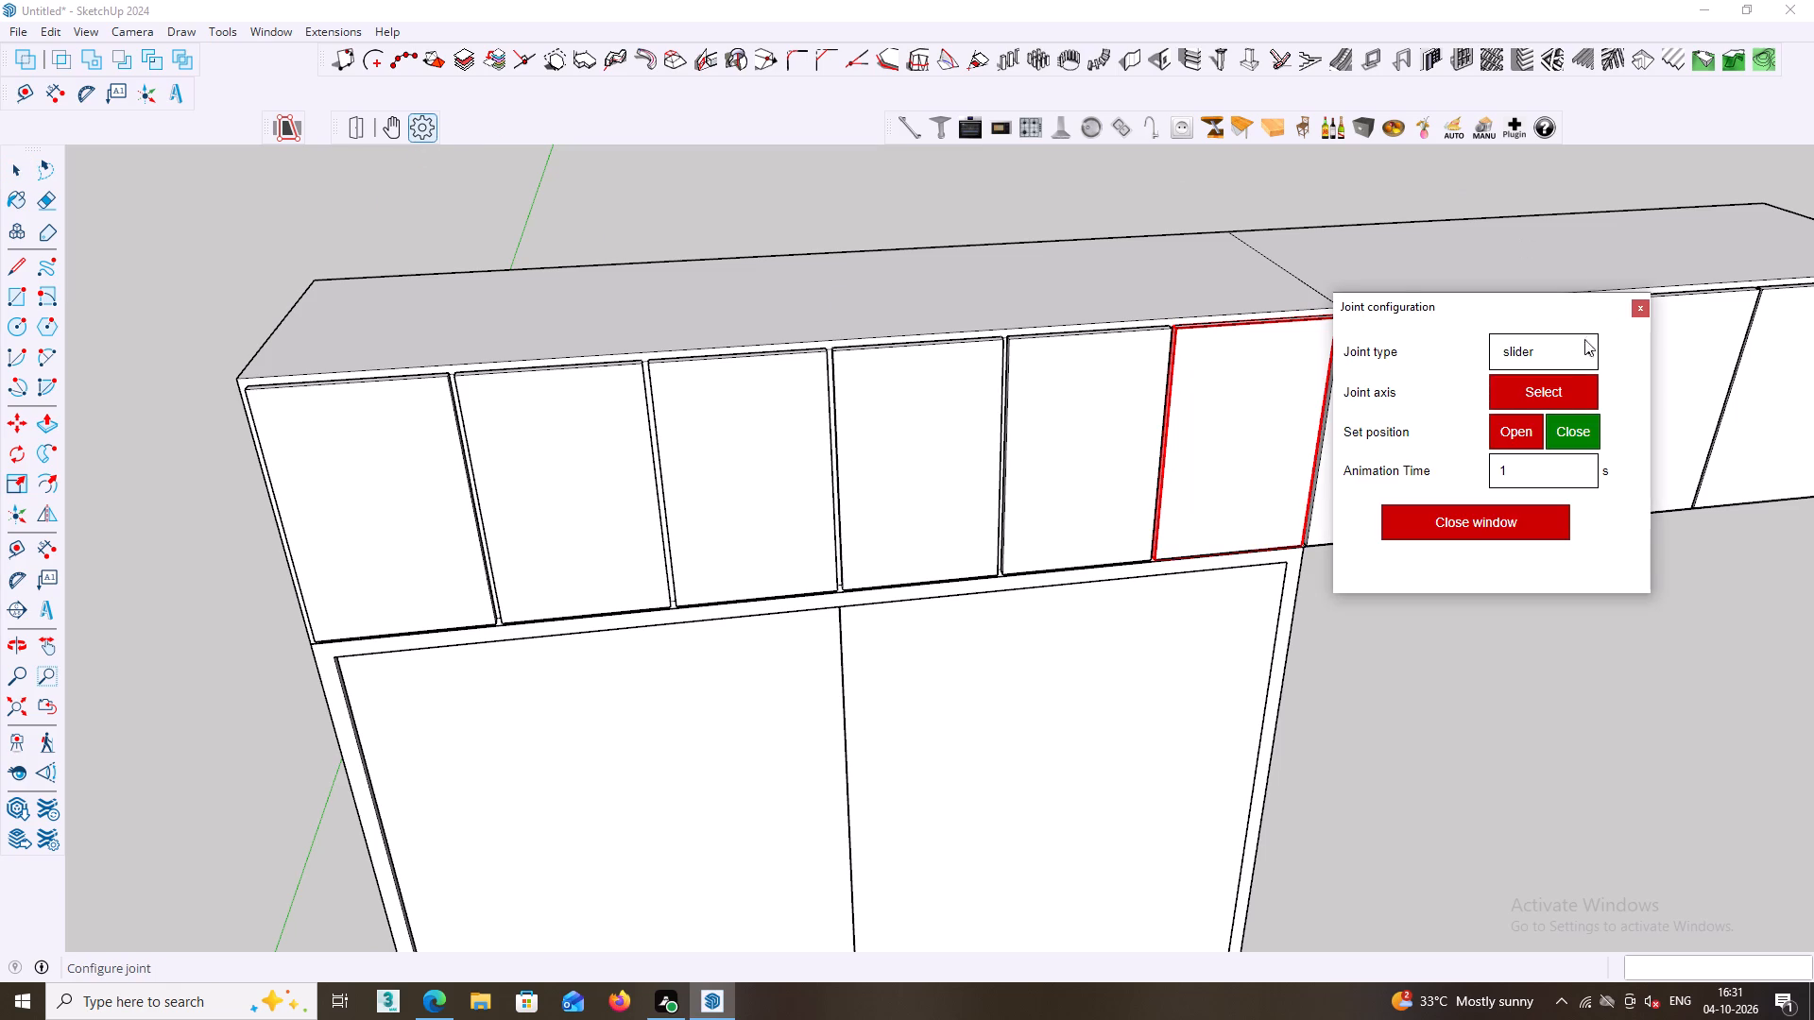
click(1581, 351)
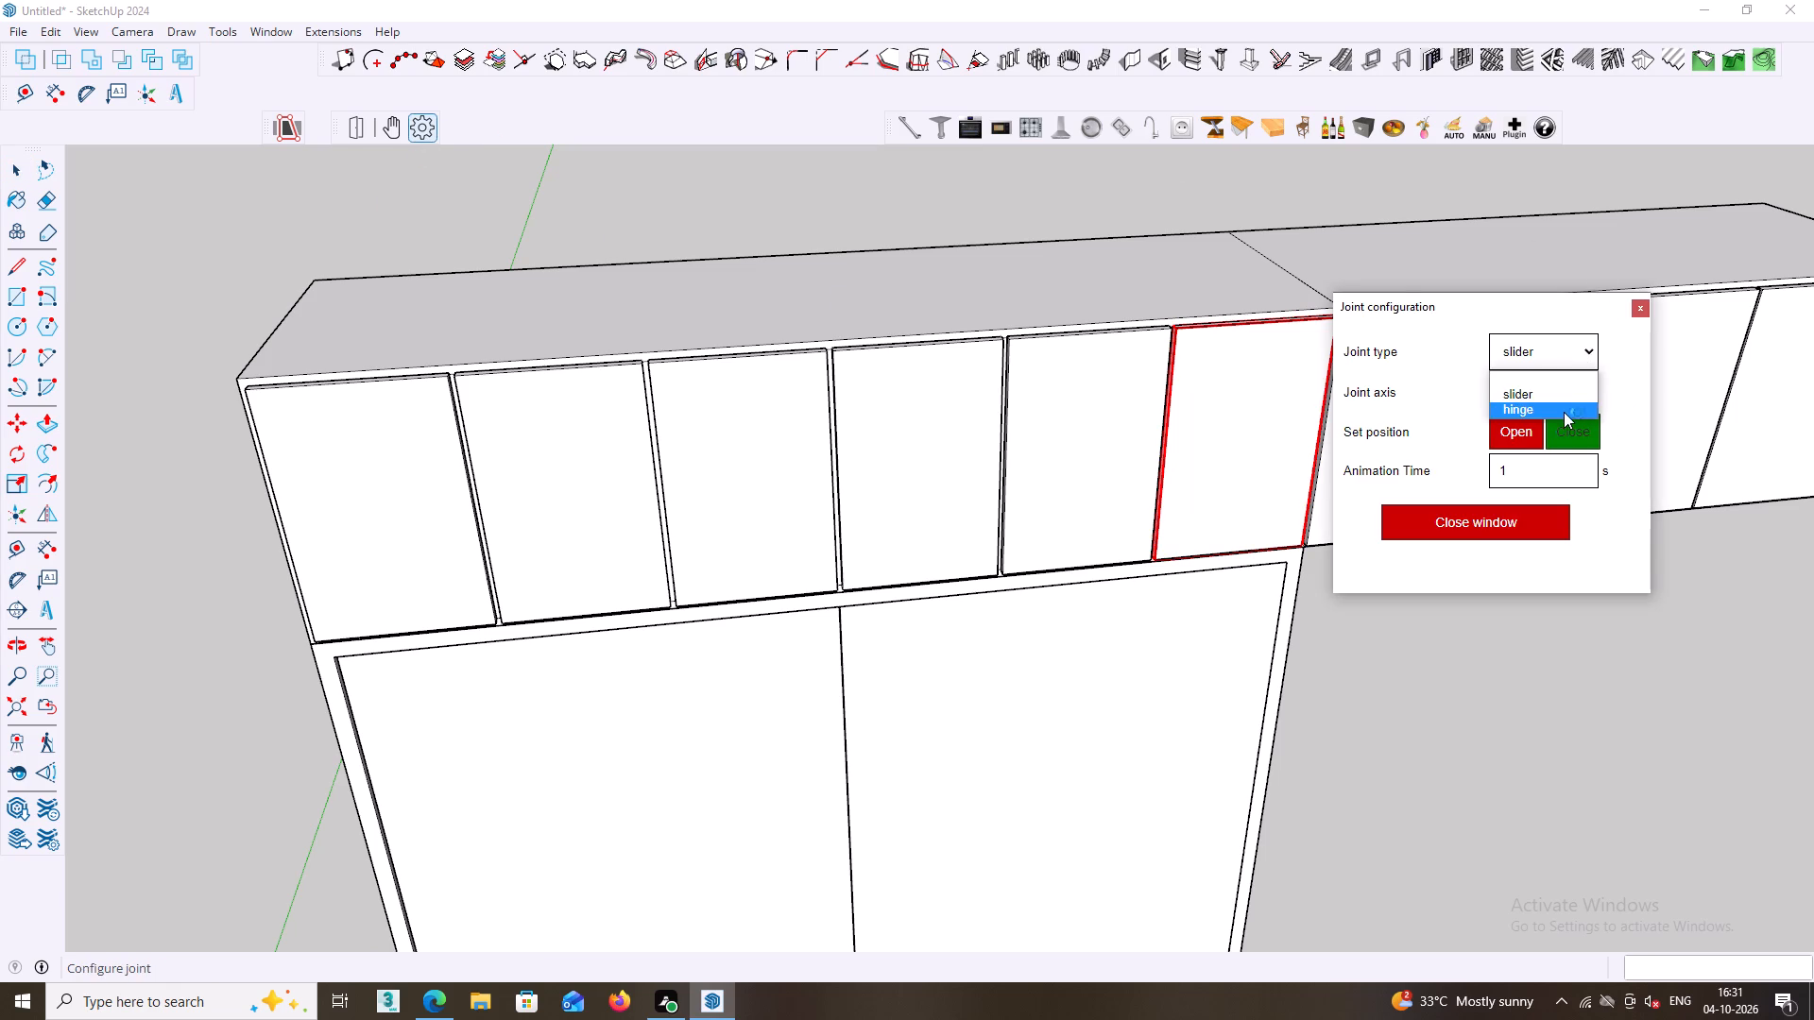
double_click(1564, 412)
click(1522, 384)
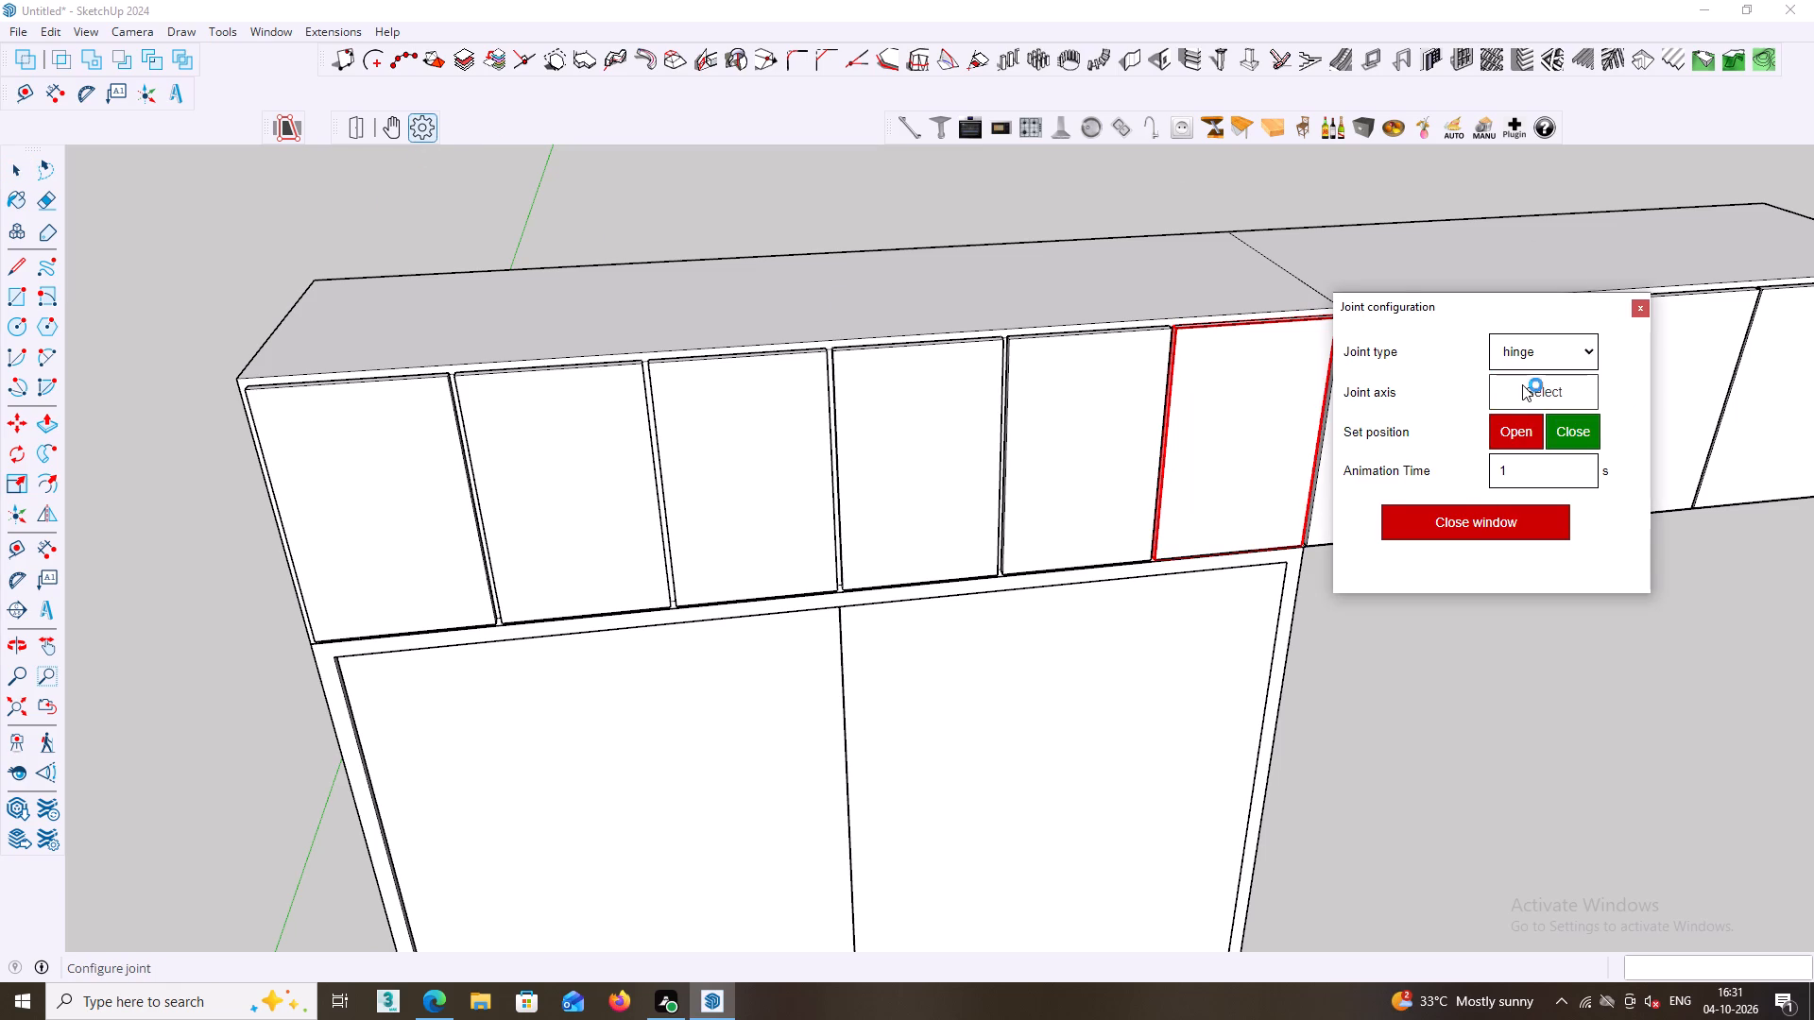
click(1302, 537)
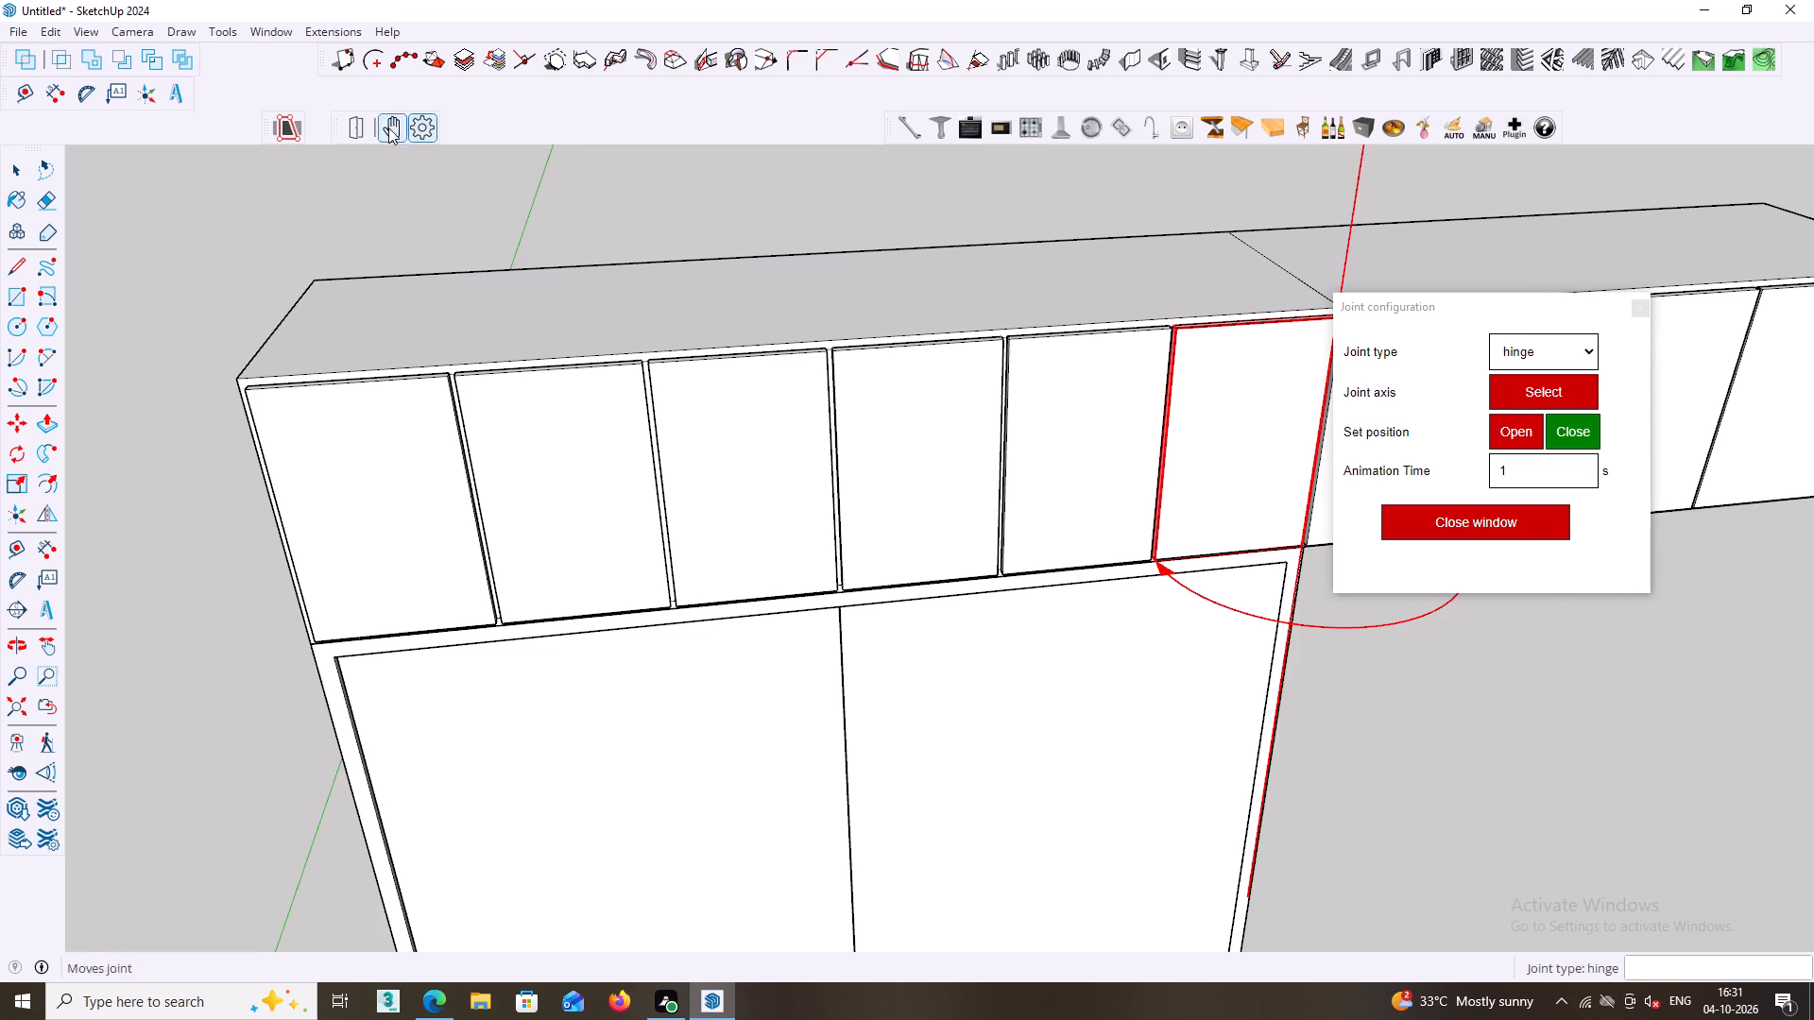
Test the sixth upper door's hinge by swinging the door outward and closing it with the open/close tool.
click(391, 125)
click(1211, 459)
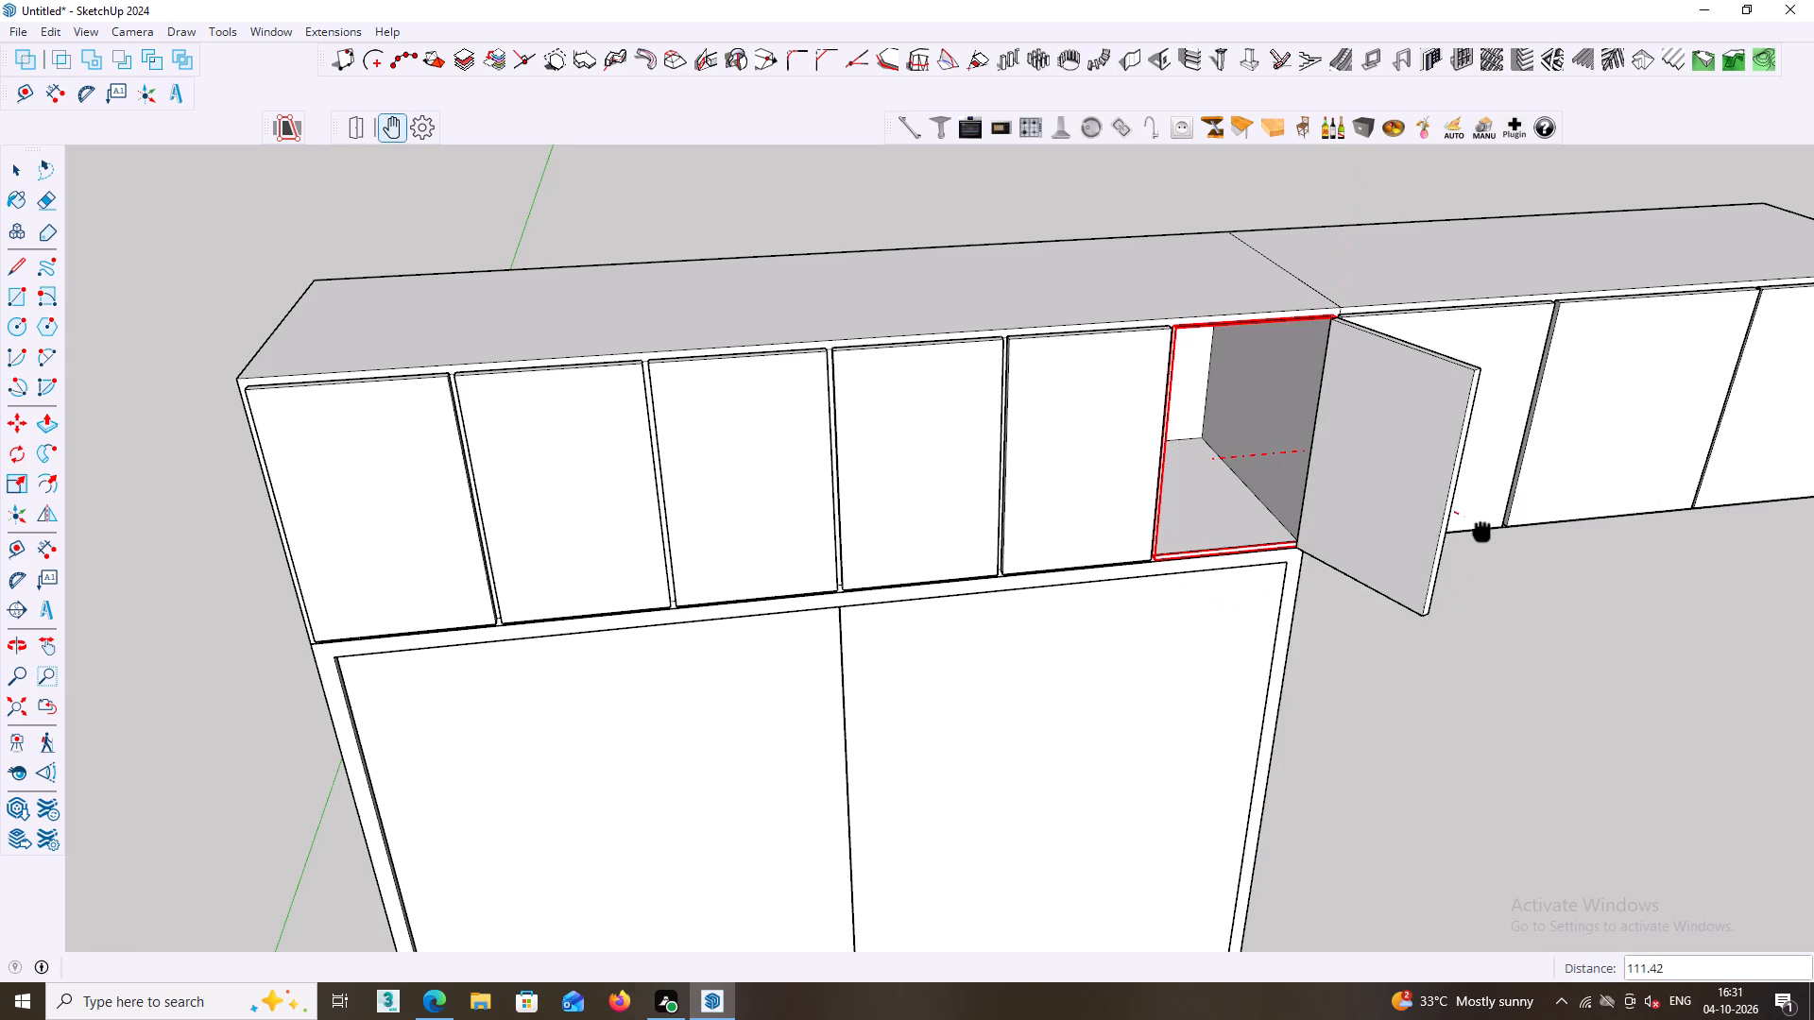
click(1466, 517)
click(352, 127)
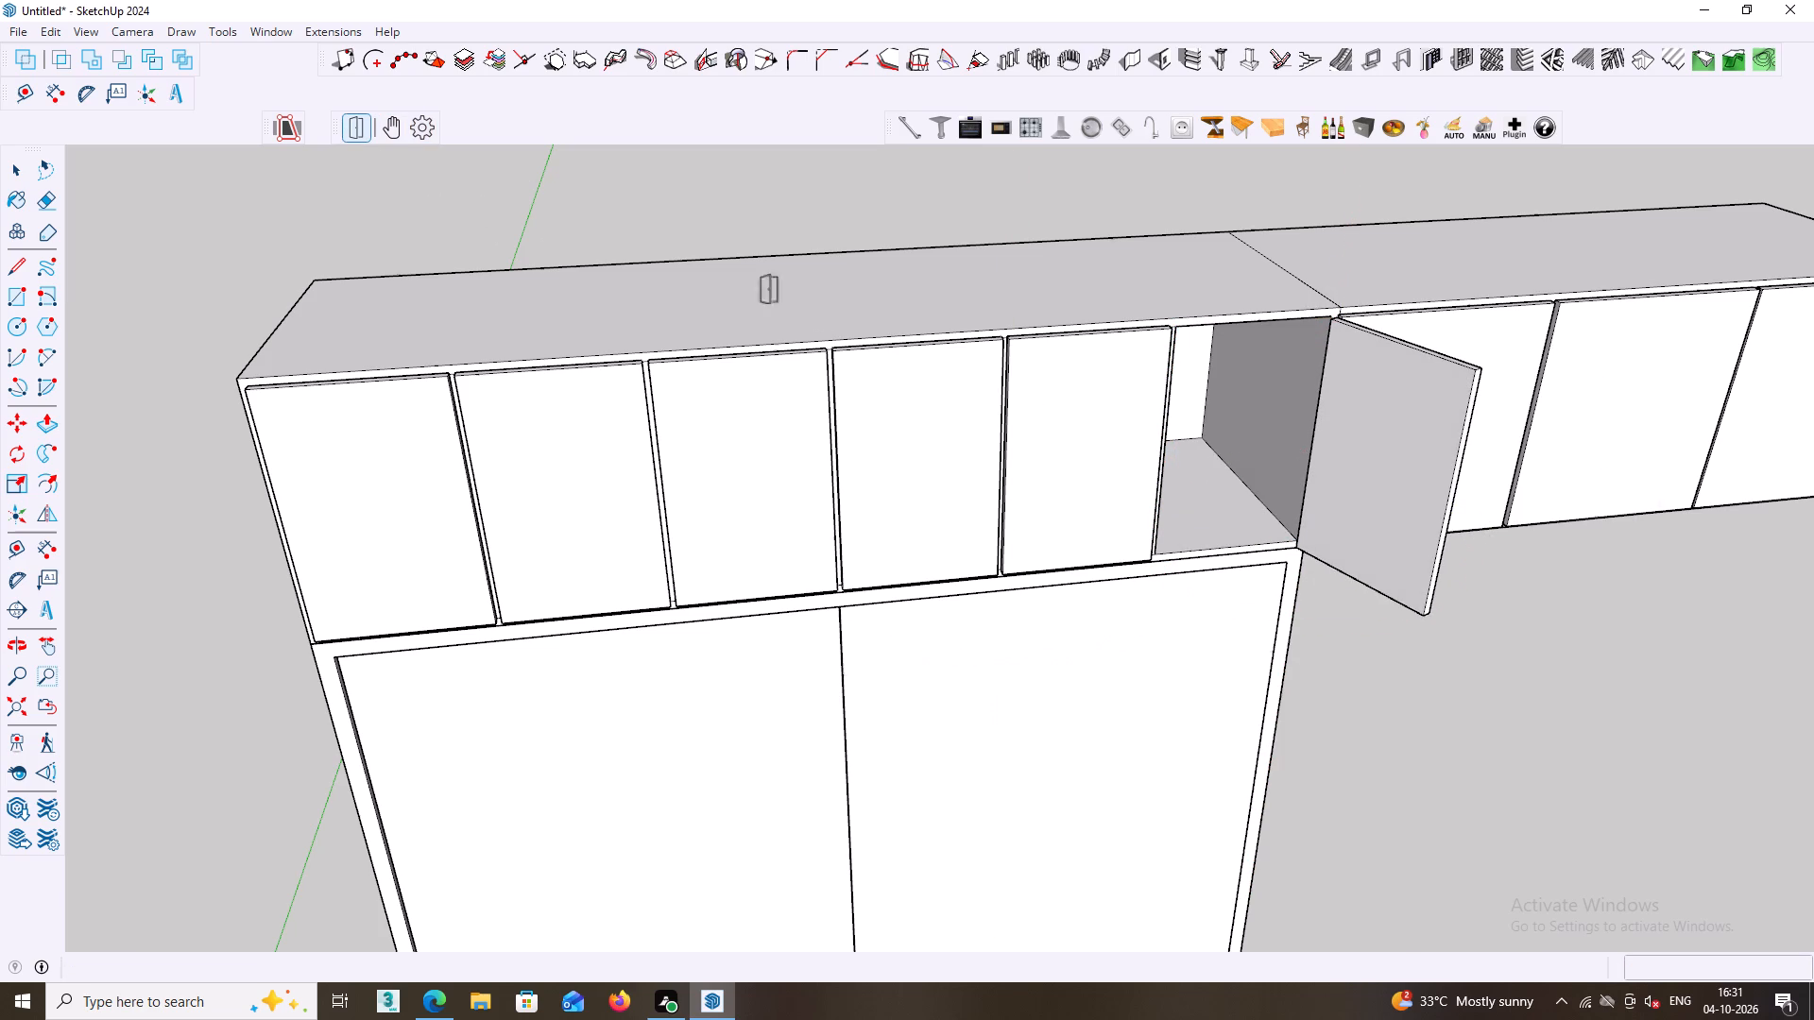
click(1338, 451)
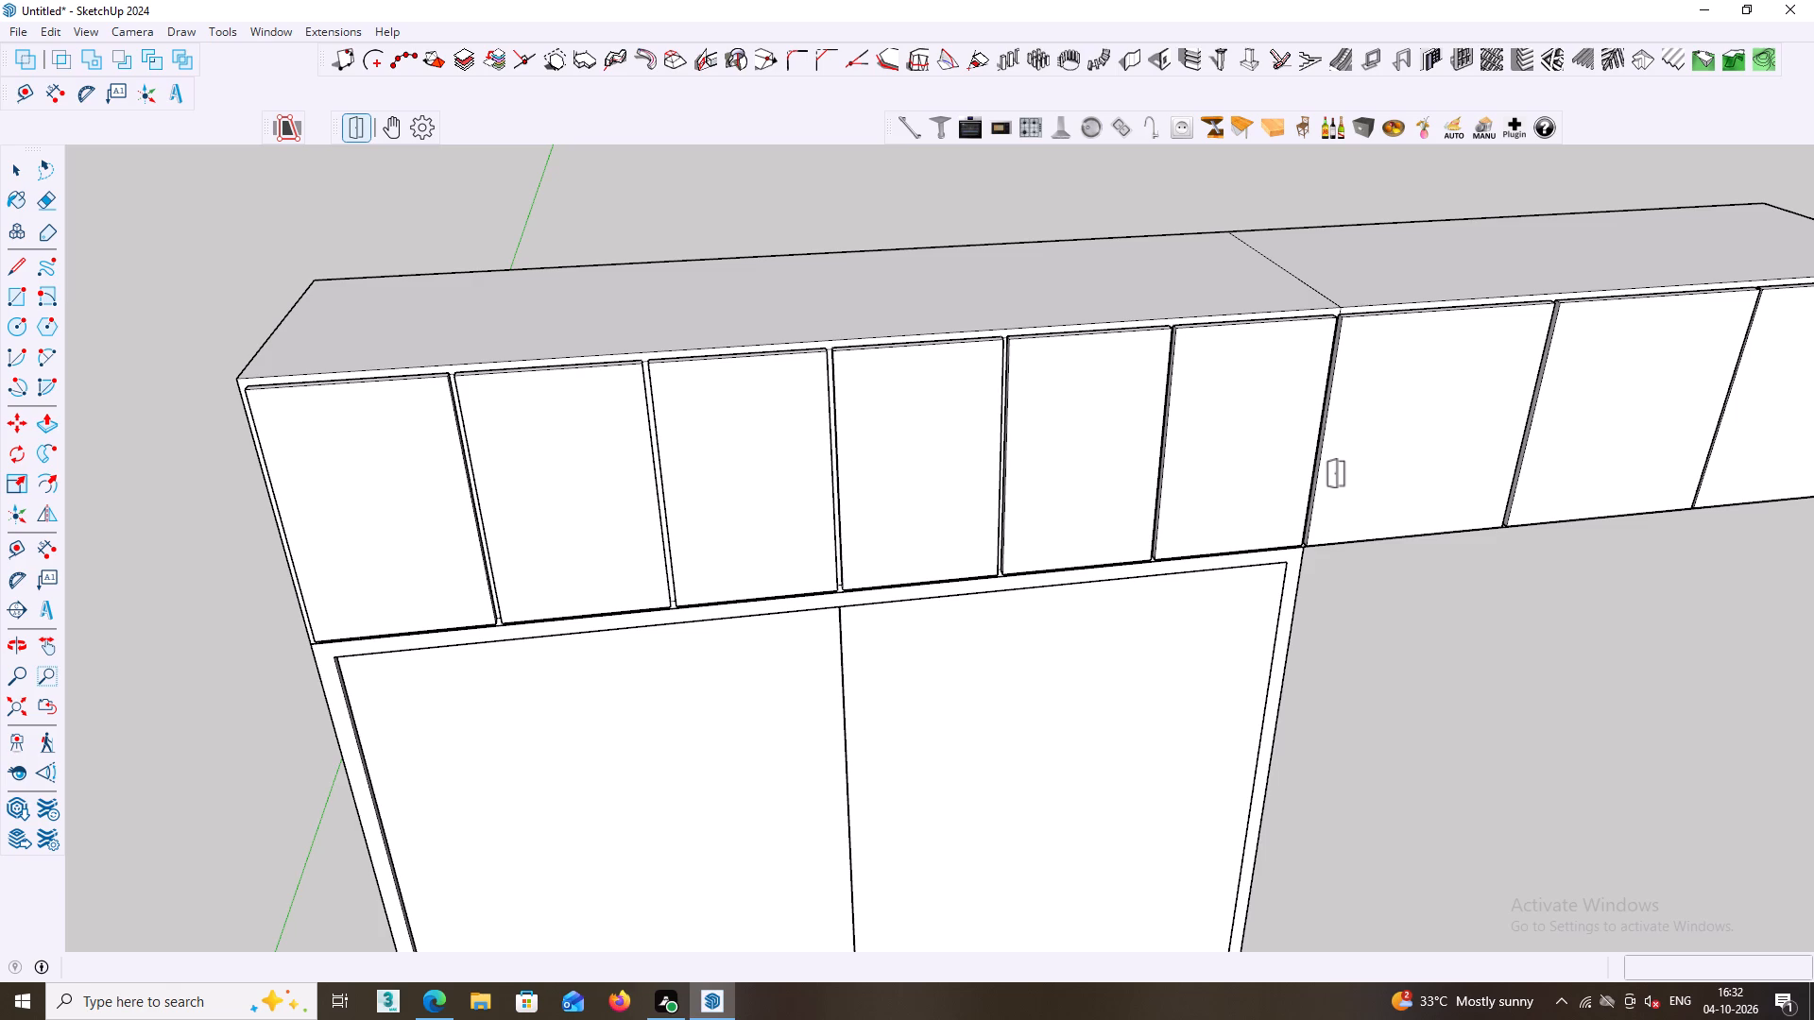
Give the seventh upper door, the first beyond the tall wardrobe, a hinge joint with its axis on the door's left vertical edge.
key(space)
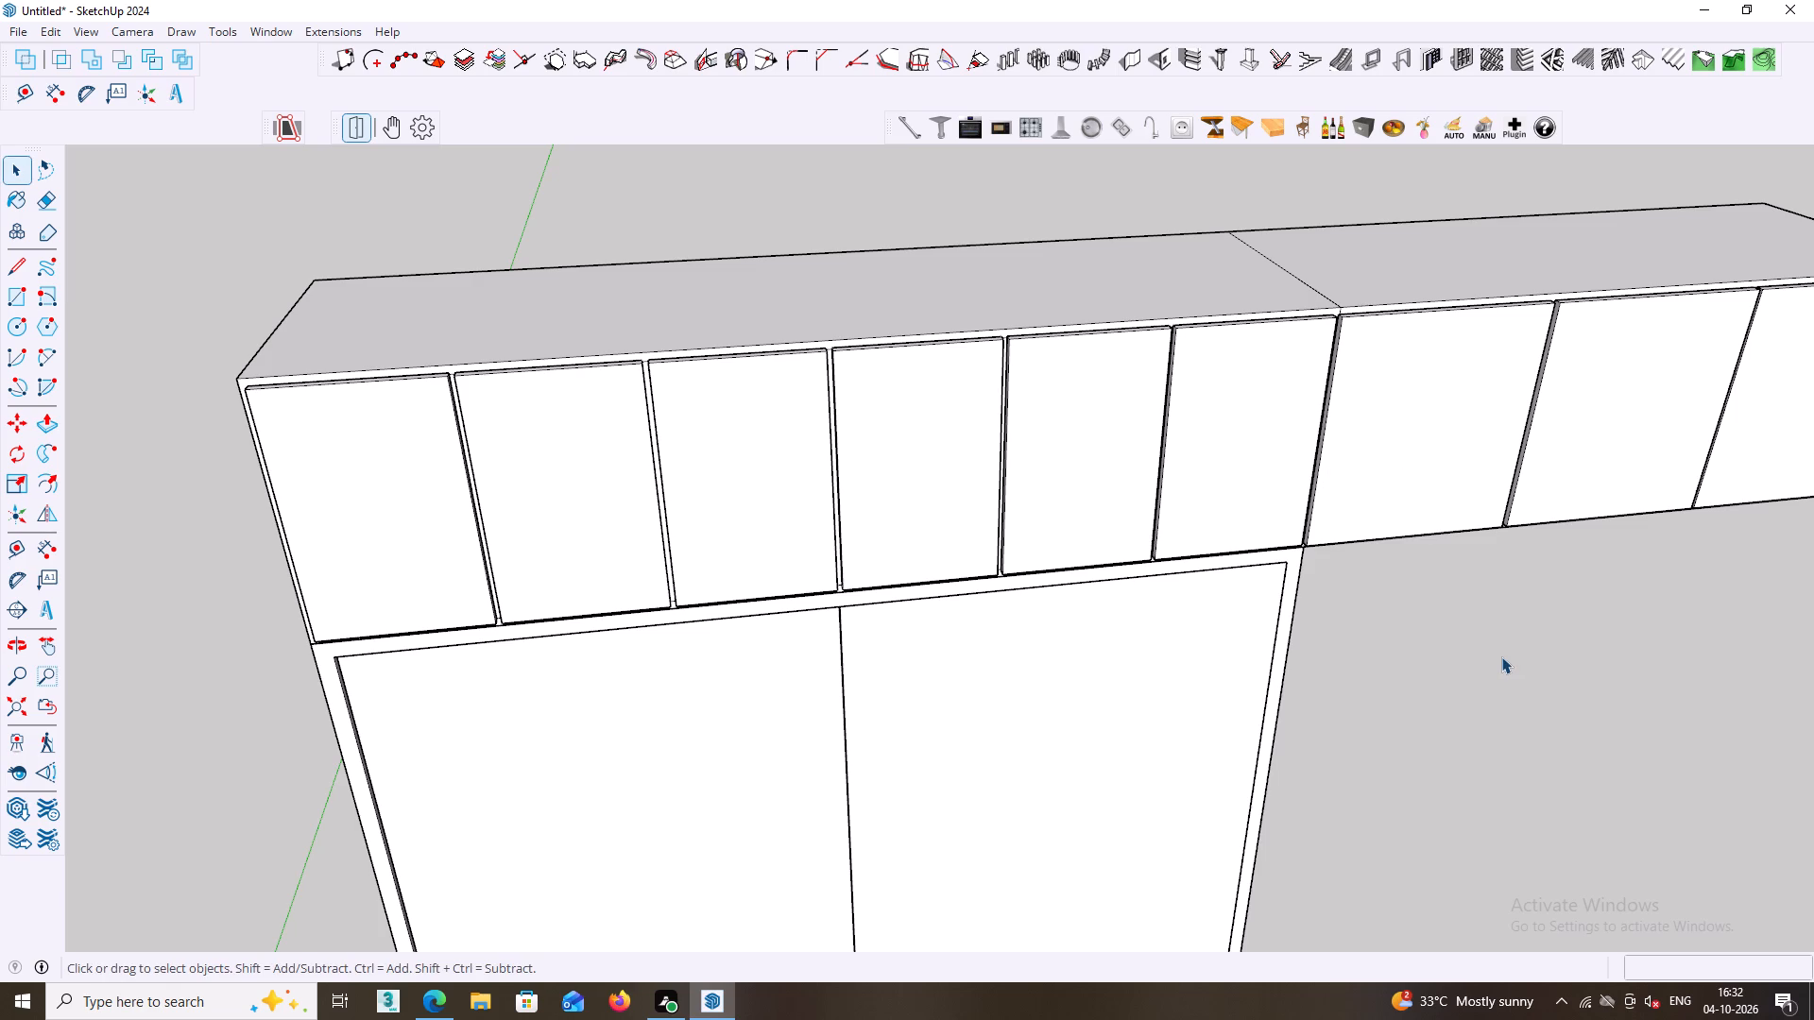
middle_drag(1495, 633, 1087, 586)
middle_drag(1076, 506, 1038, 552)
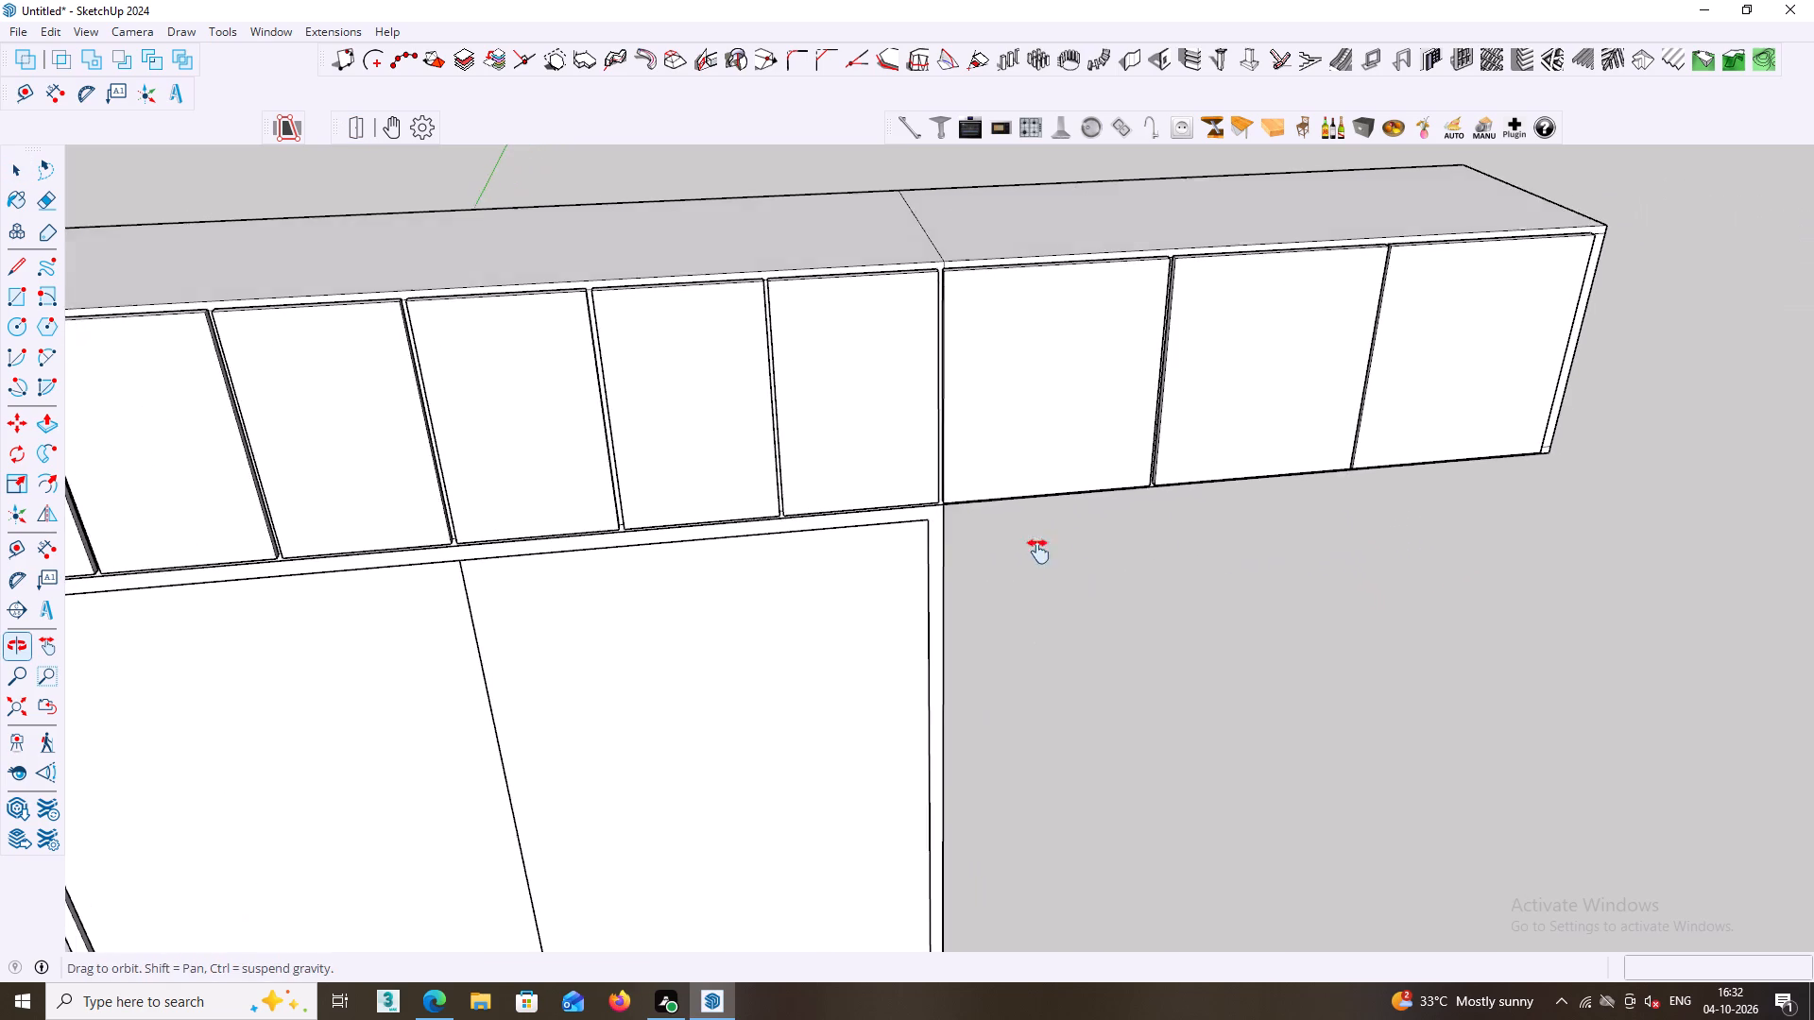
middle_drag(1038, 552, 997, 596)
click(1016, 516)
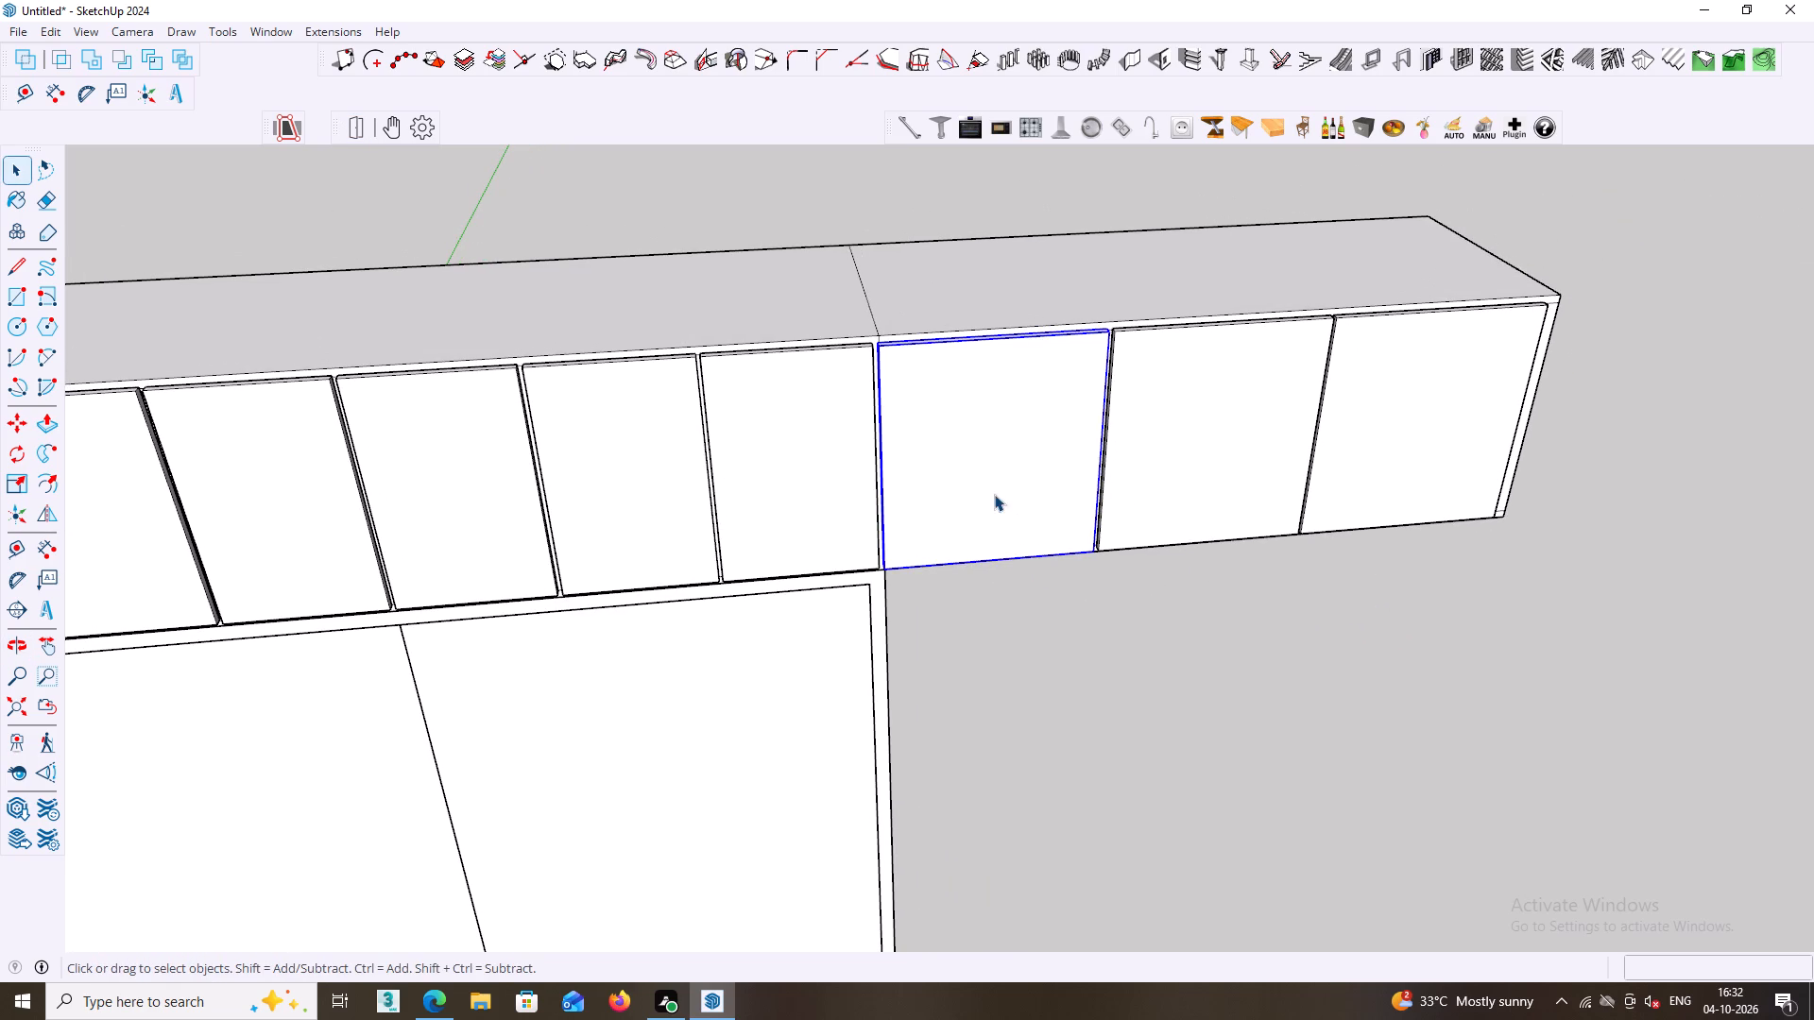
click(422, 128)
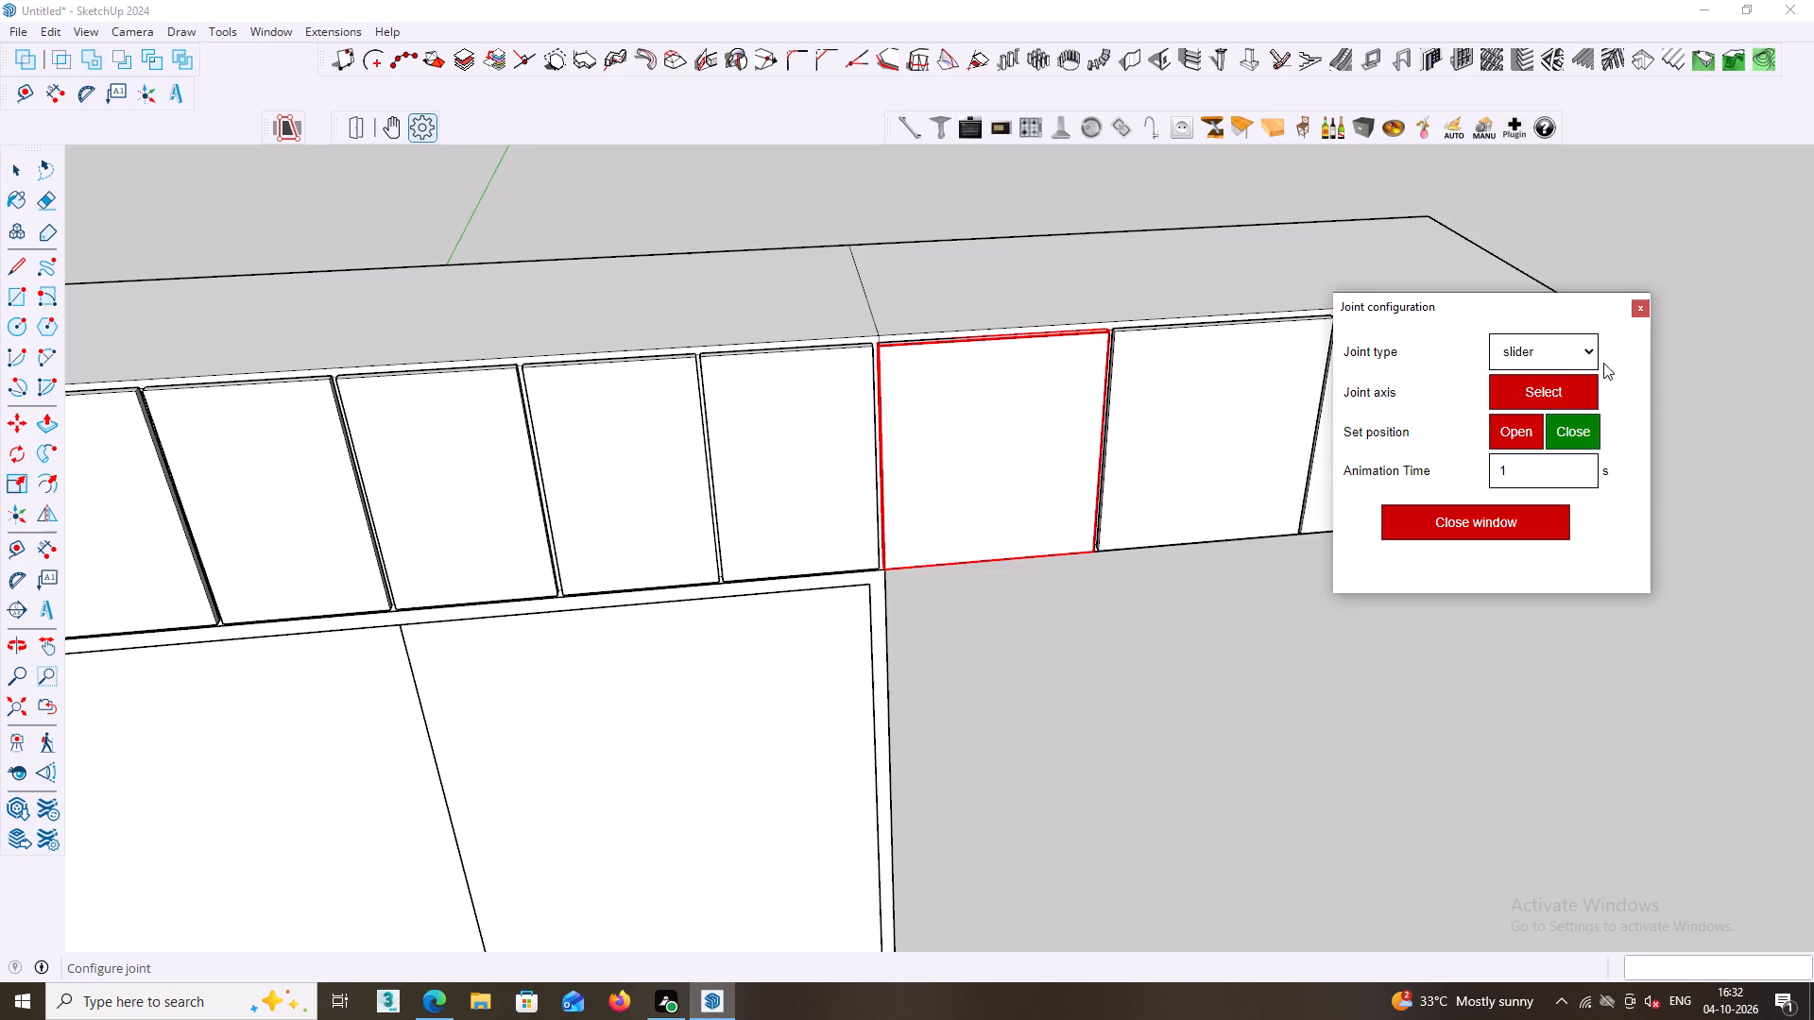
click(1596, 357)
click(1560, 417)
scroll(988, 555, up, 1)
scroll(905, 557, up, 6)
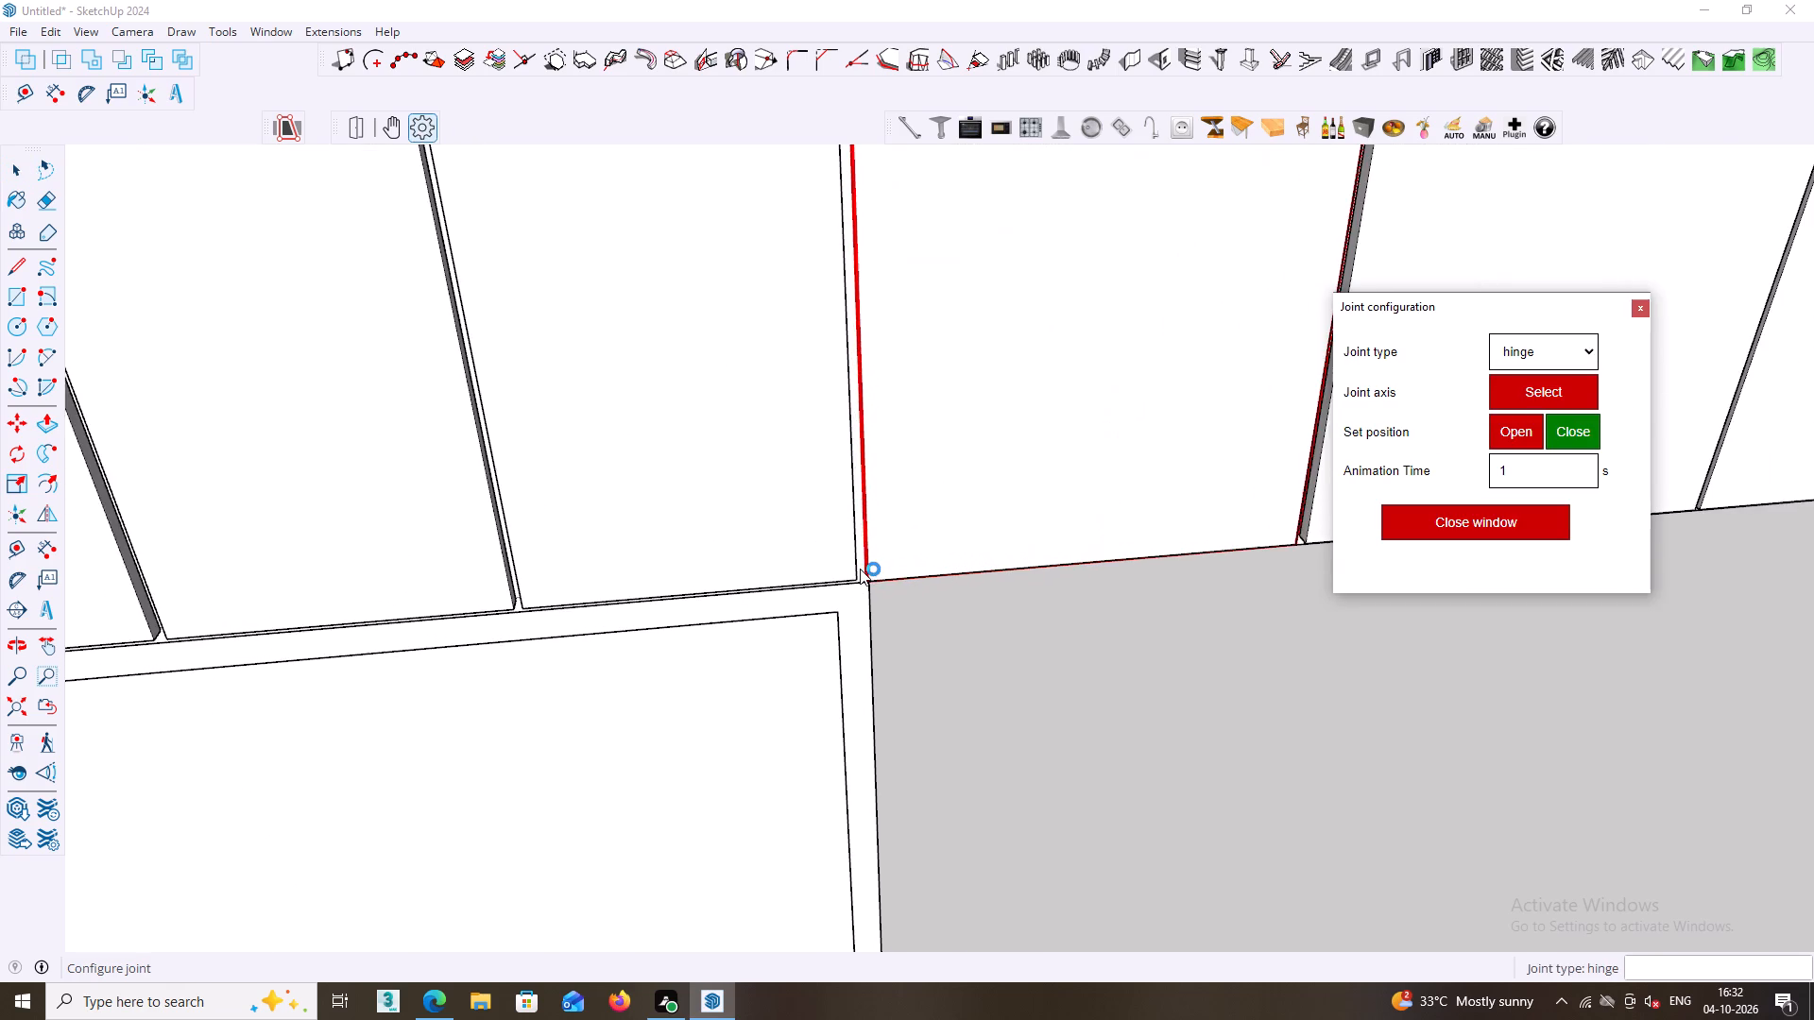
scroll(864, 563, up, 2)
click(868, 563)
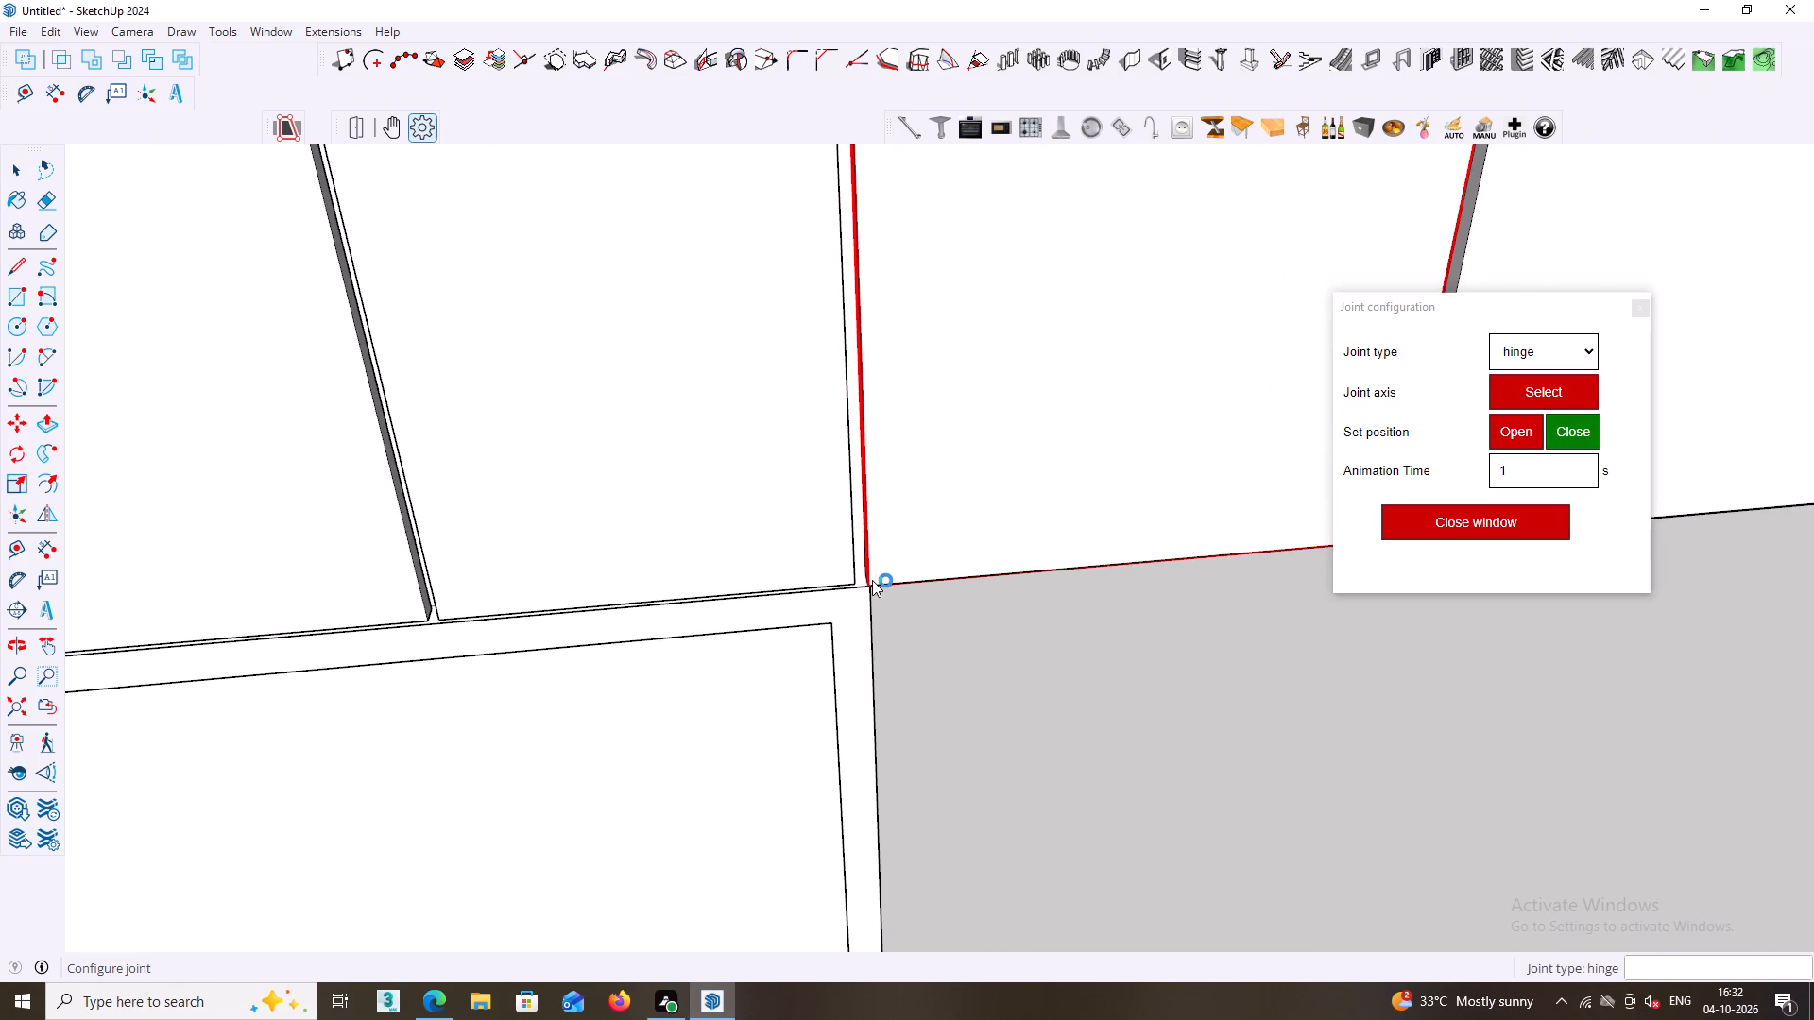
scroll(872, 571, up, 3)
middle_drag(875, 566, 959, 554)
click(1568, 397)
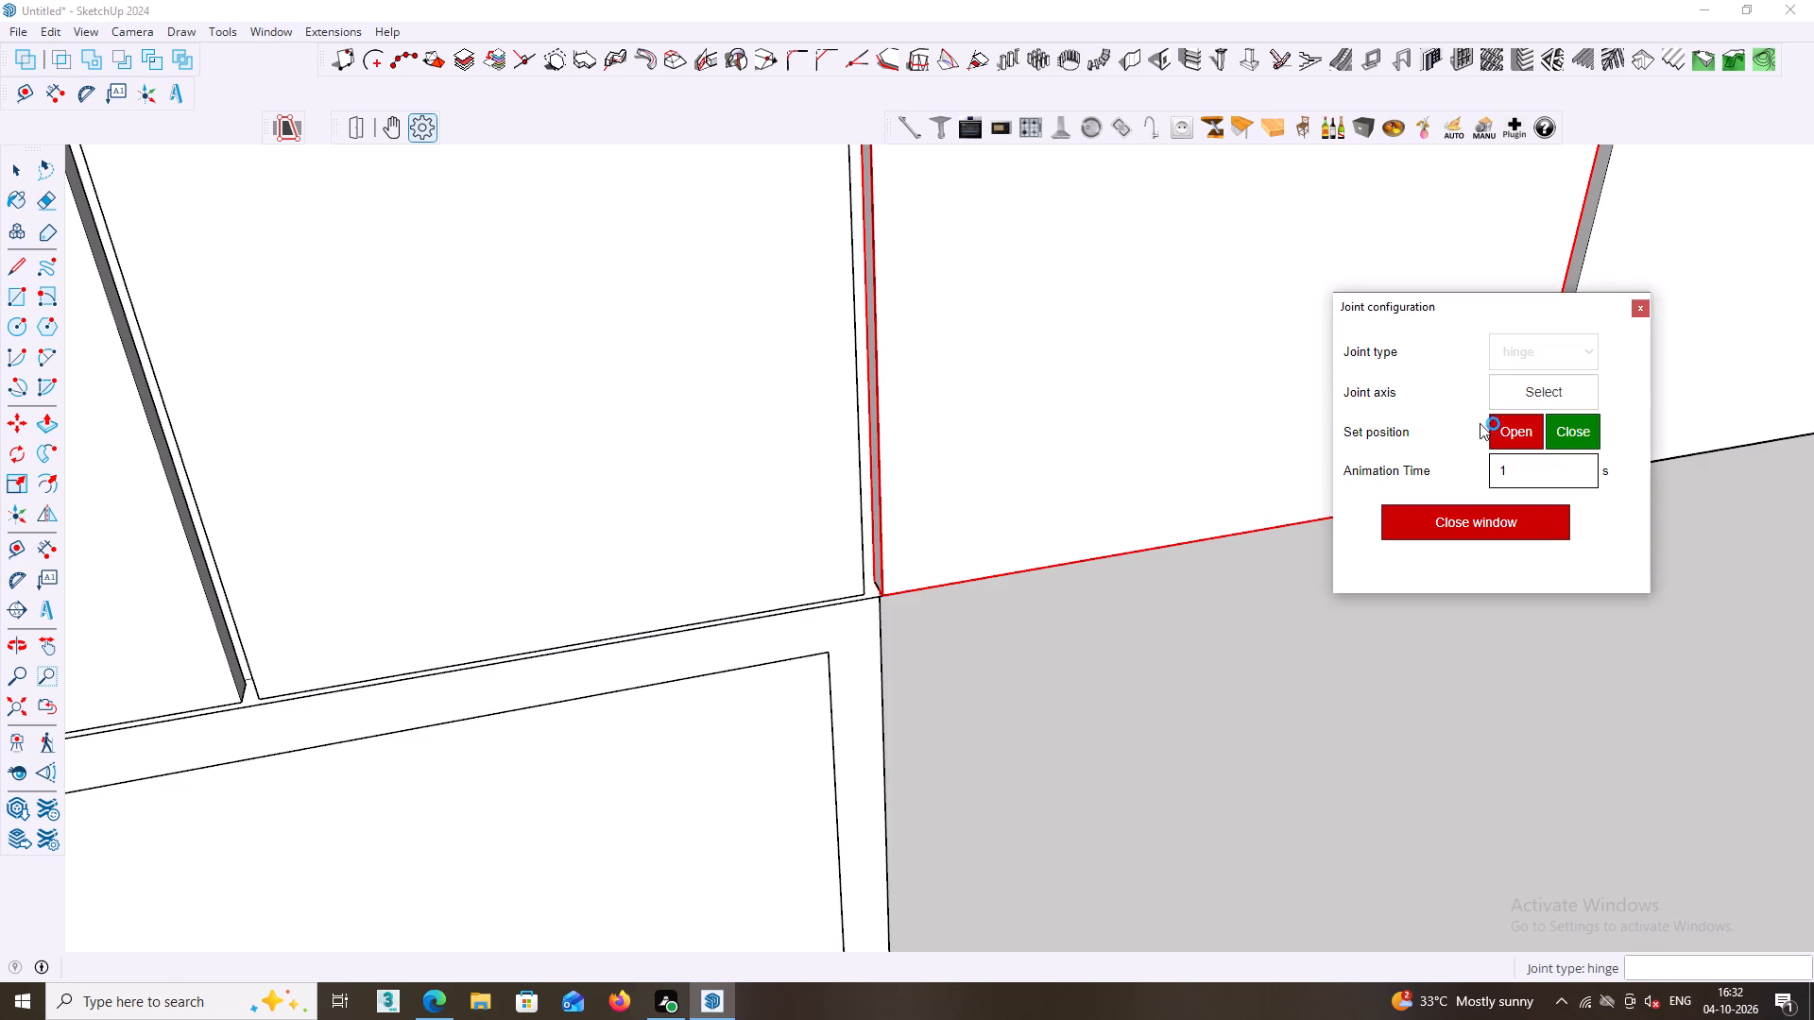
click(881, 559)
Test the seventh upper door's hinge by swinging the door outward and closing it with the open/close tool.
scroll(690, 280, down, 7)
scroll(856, 374, down, 5)
click(391, 137)
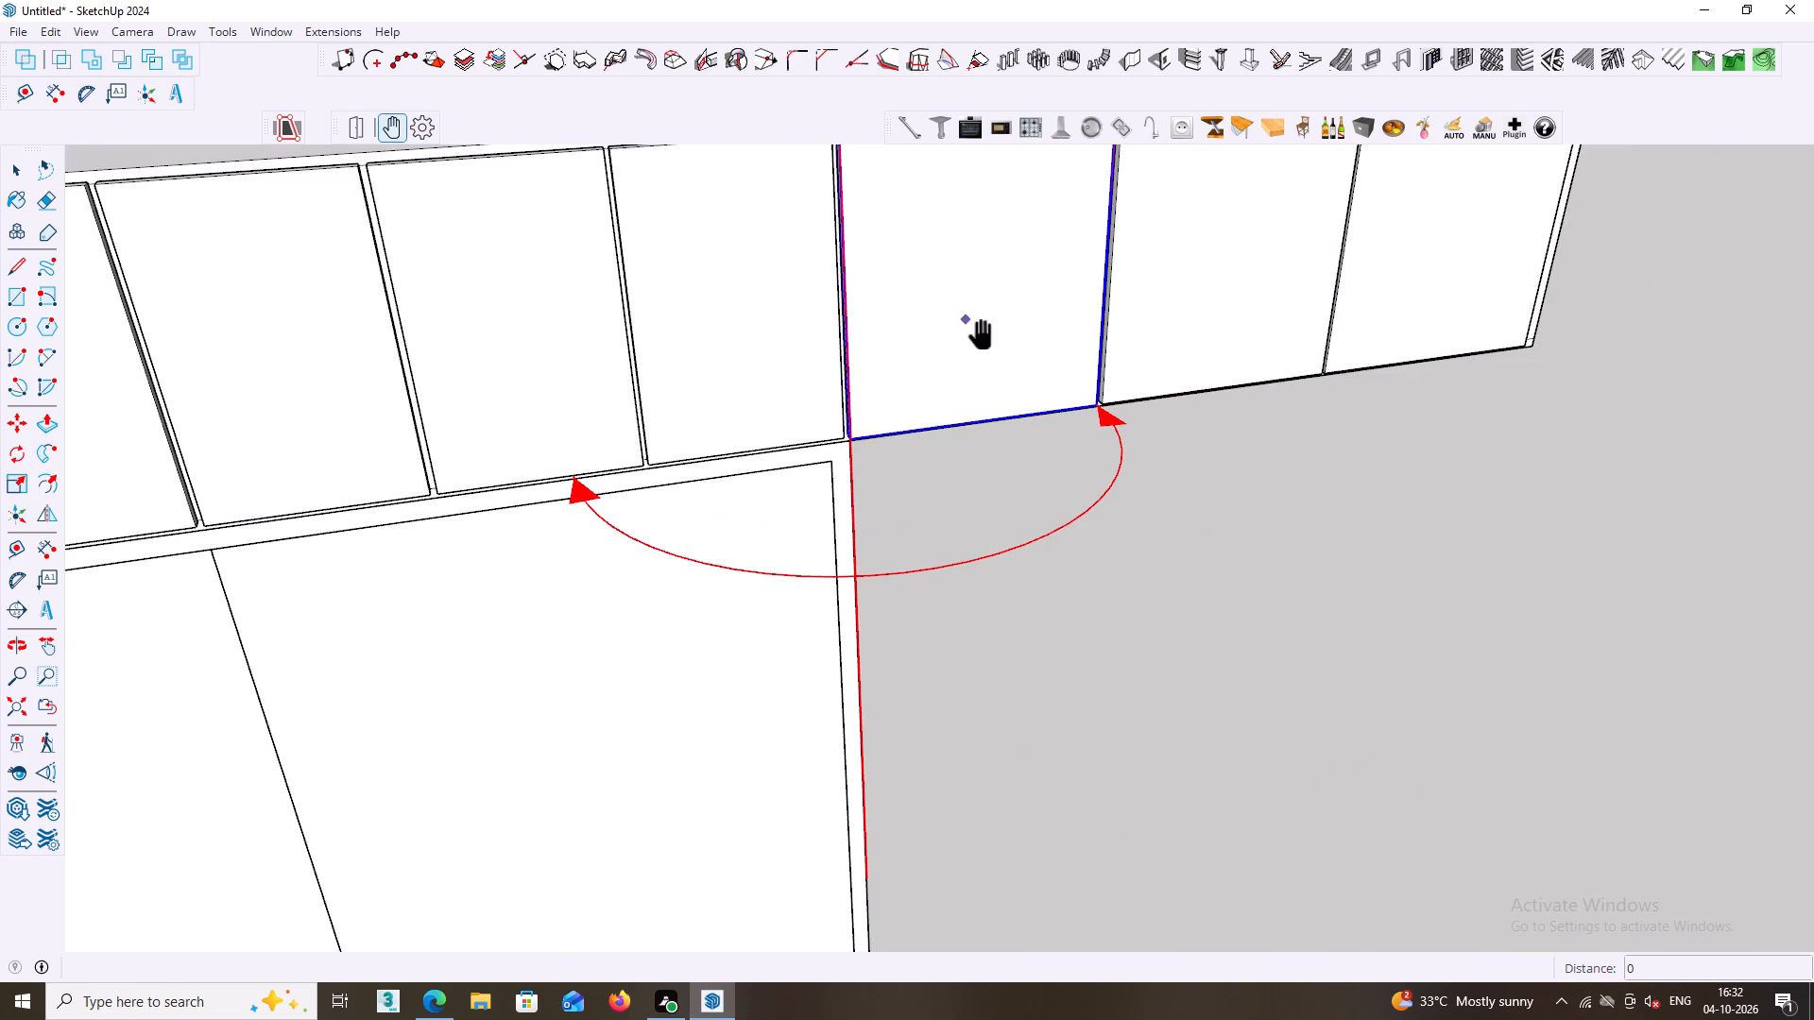
click(966, 319)
click(715, 409)
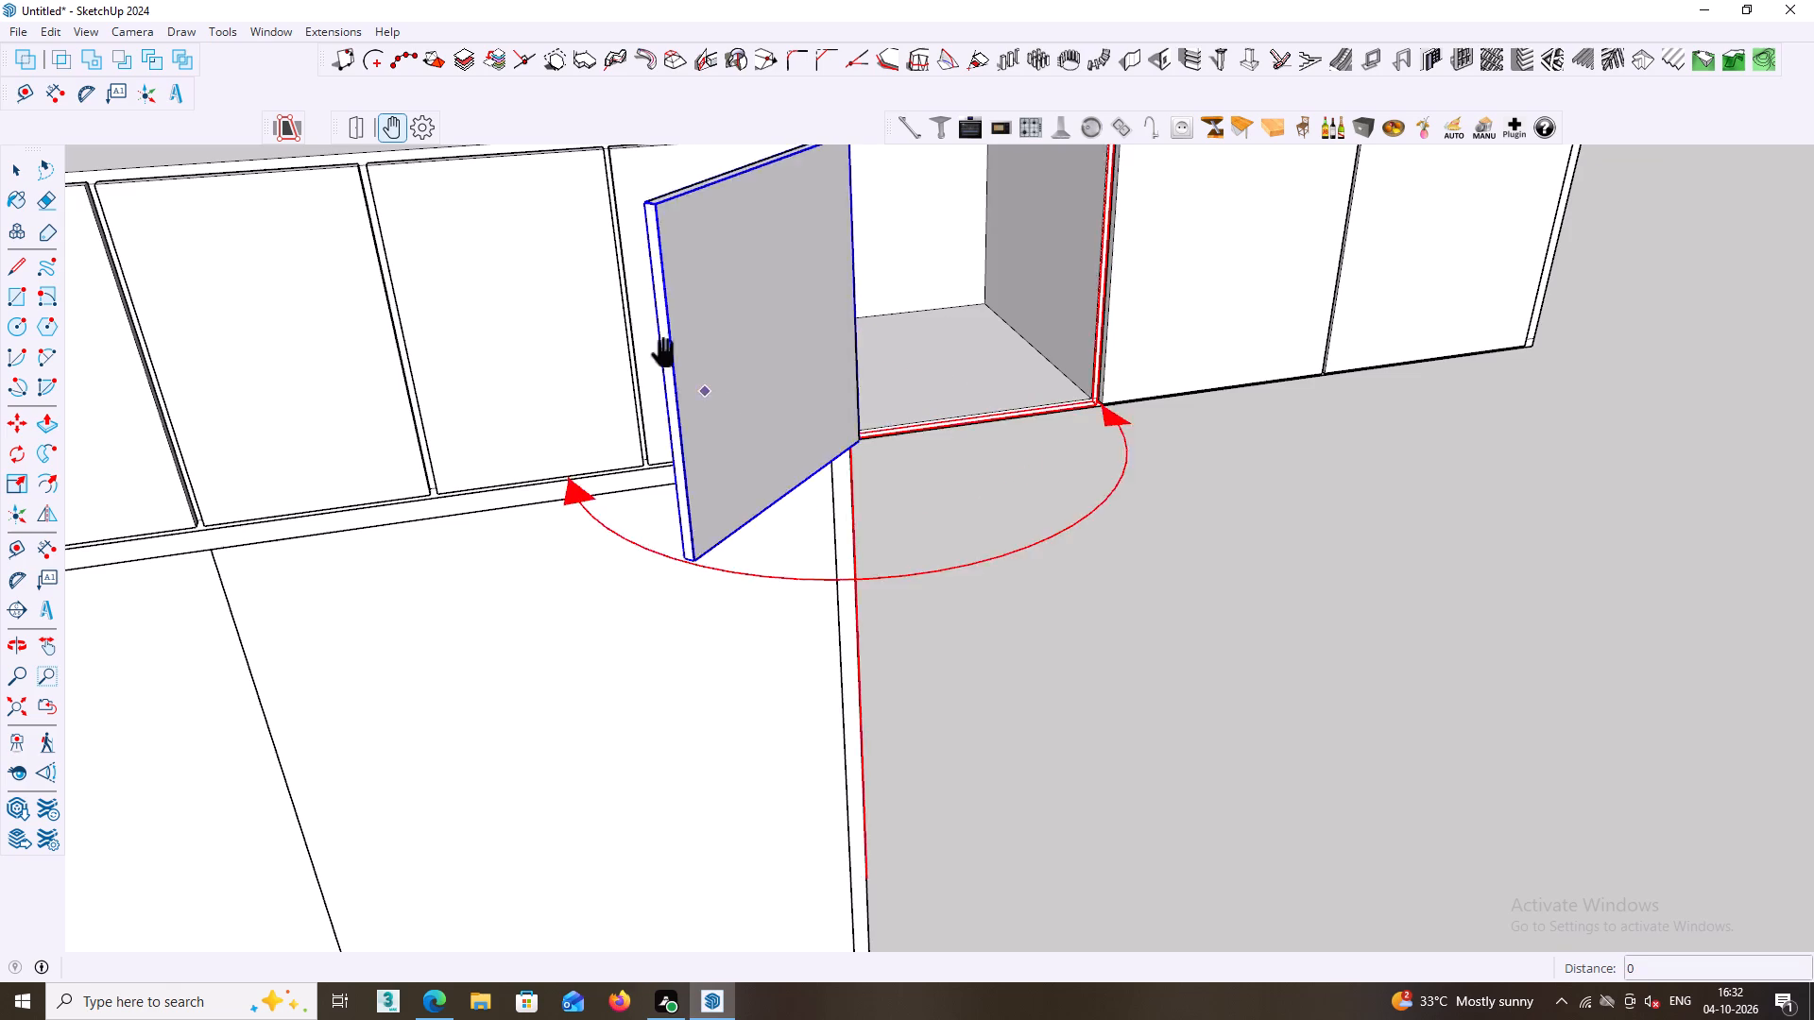
click(363, 129)
click(744, 272)
scroll(921, 436, down, 2)
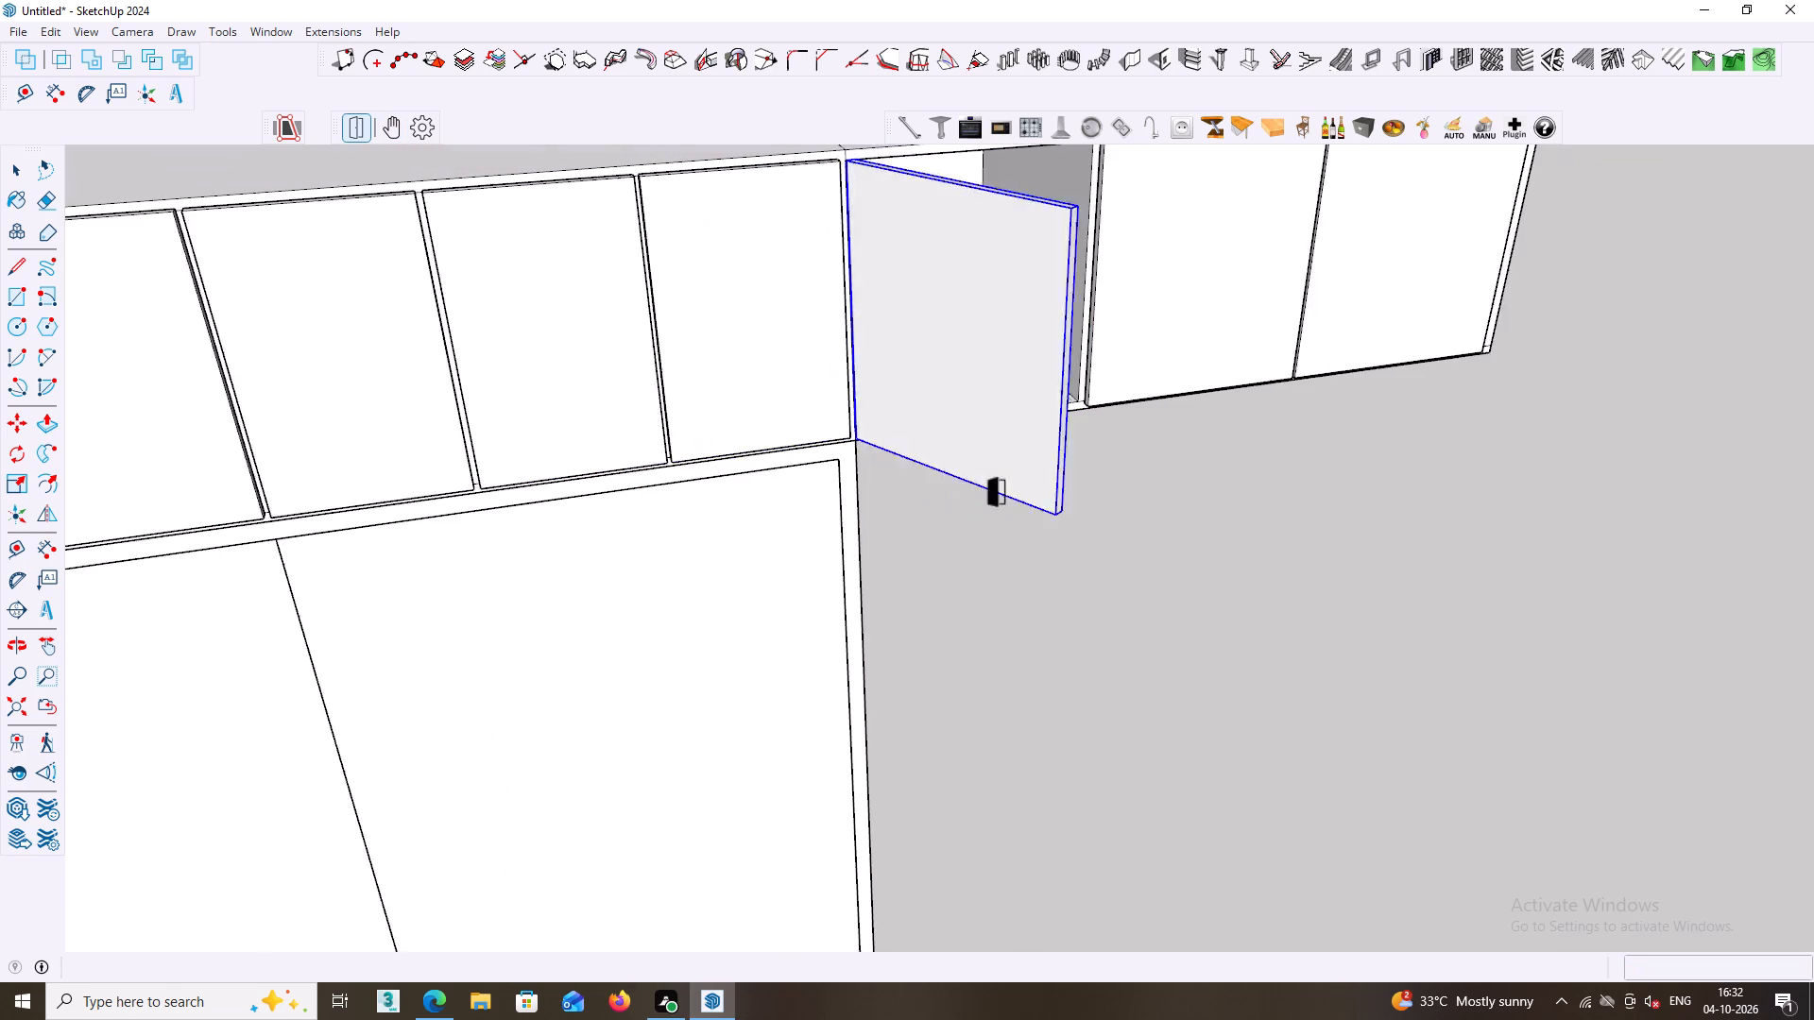
scroll(982, 477, down, 2)
key(space)
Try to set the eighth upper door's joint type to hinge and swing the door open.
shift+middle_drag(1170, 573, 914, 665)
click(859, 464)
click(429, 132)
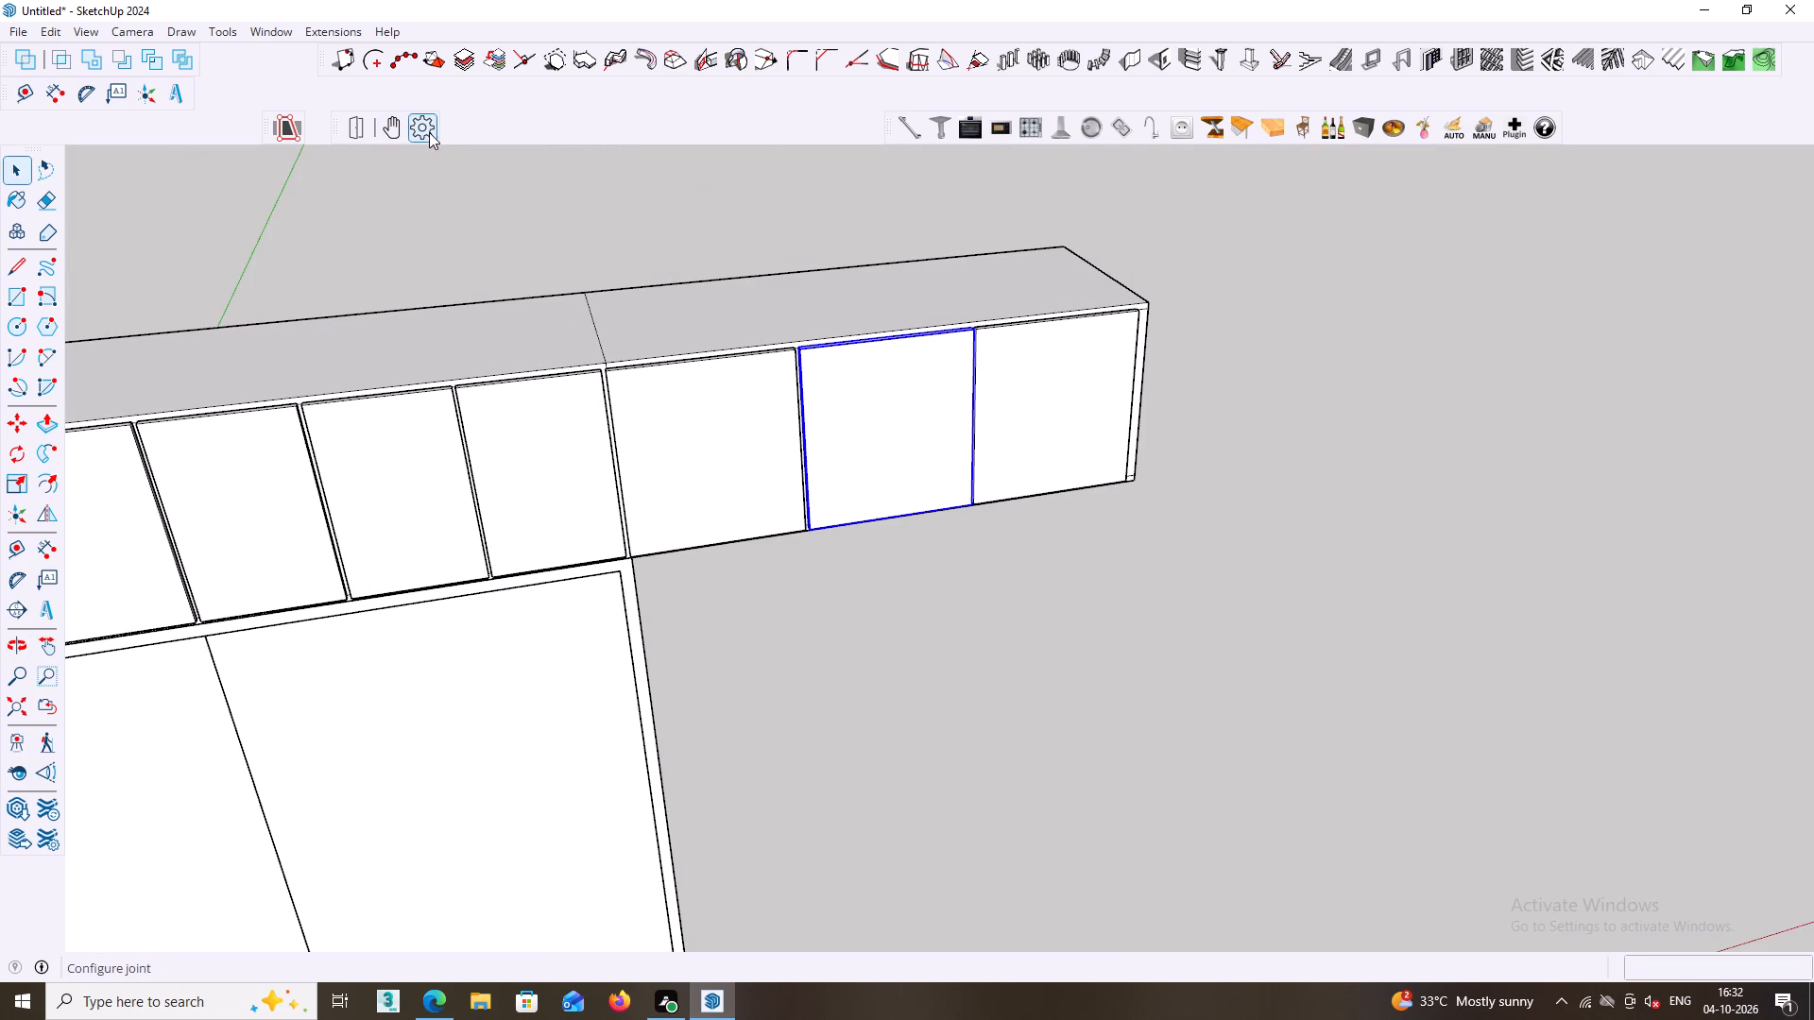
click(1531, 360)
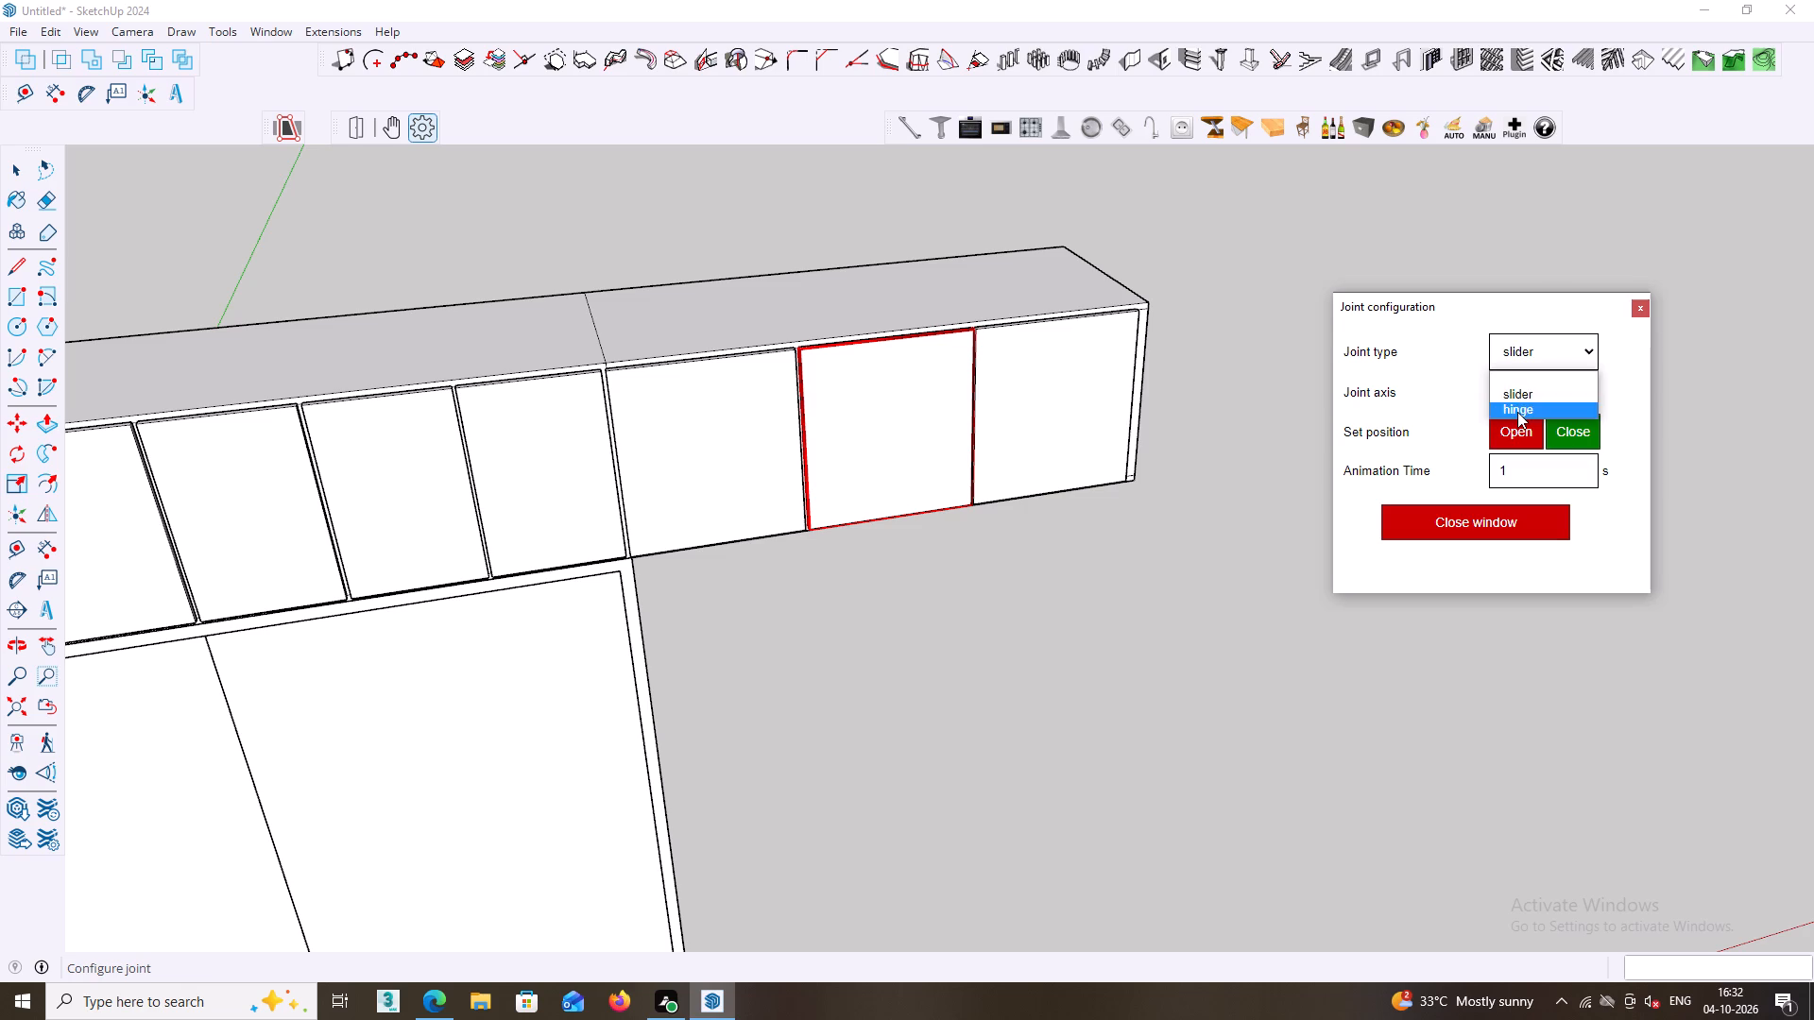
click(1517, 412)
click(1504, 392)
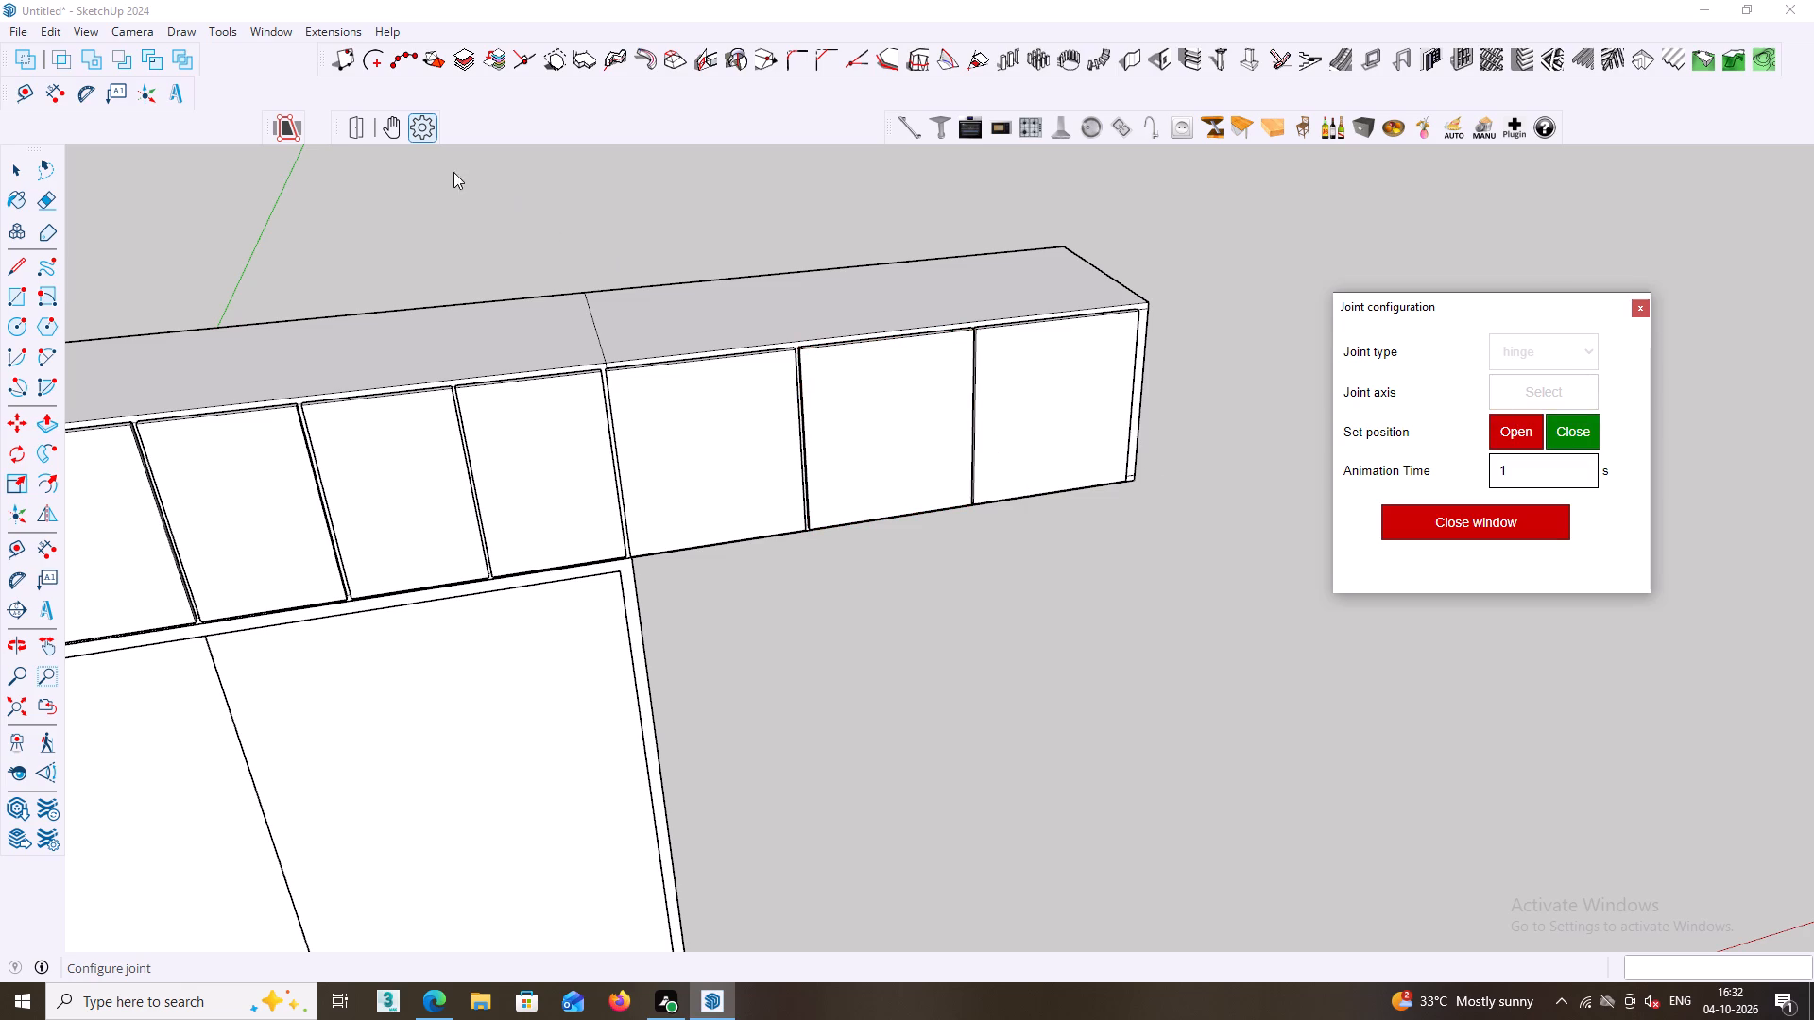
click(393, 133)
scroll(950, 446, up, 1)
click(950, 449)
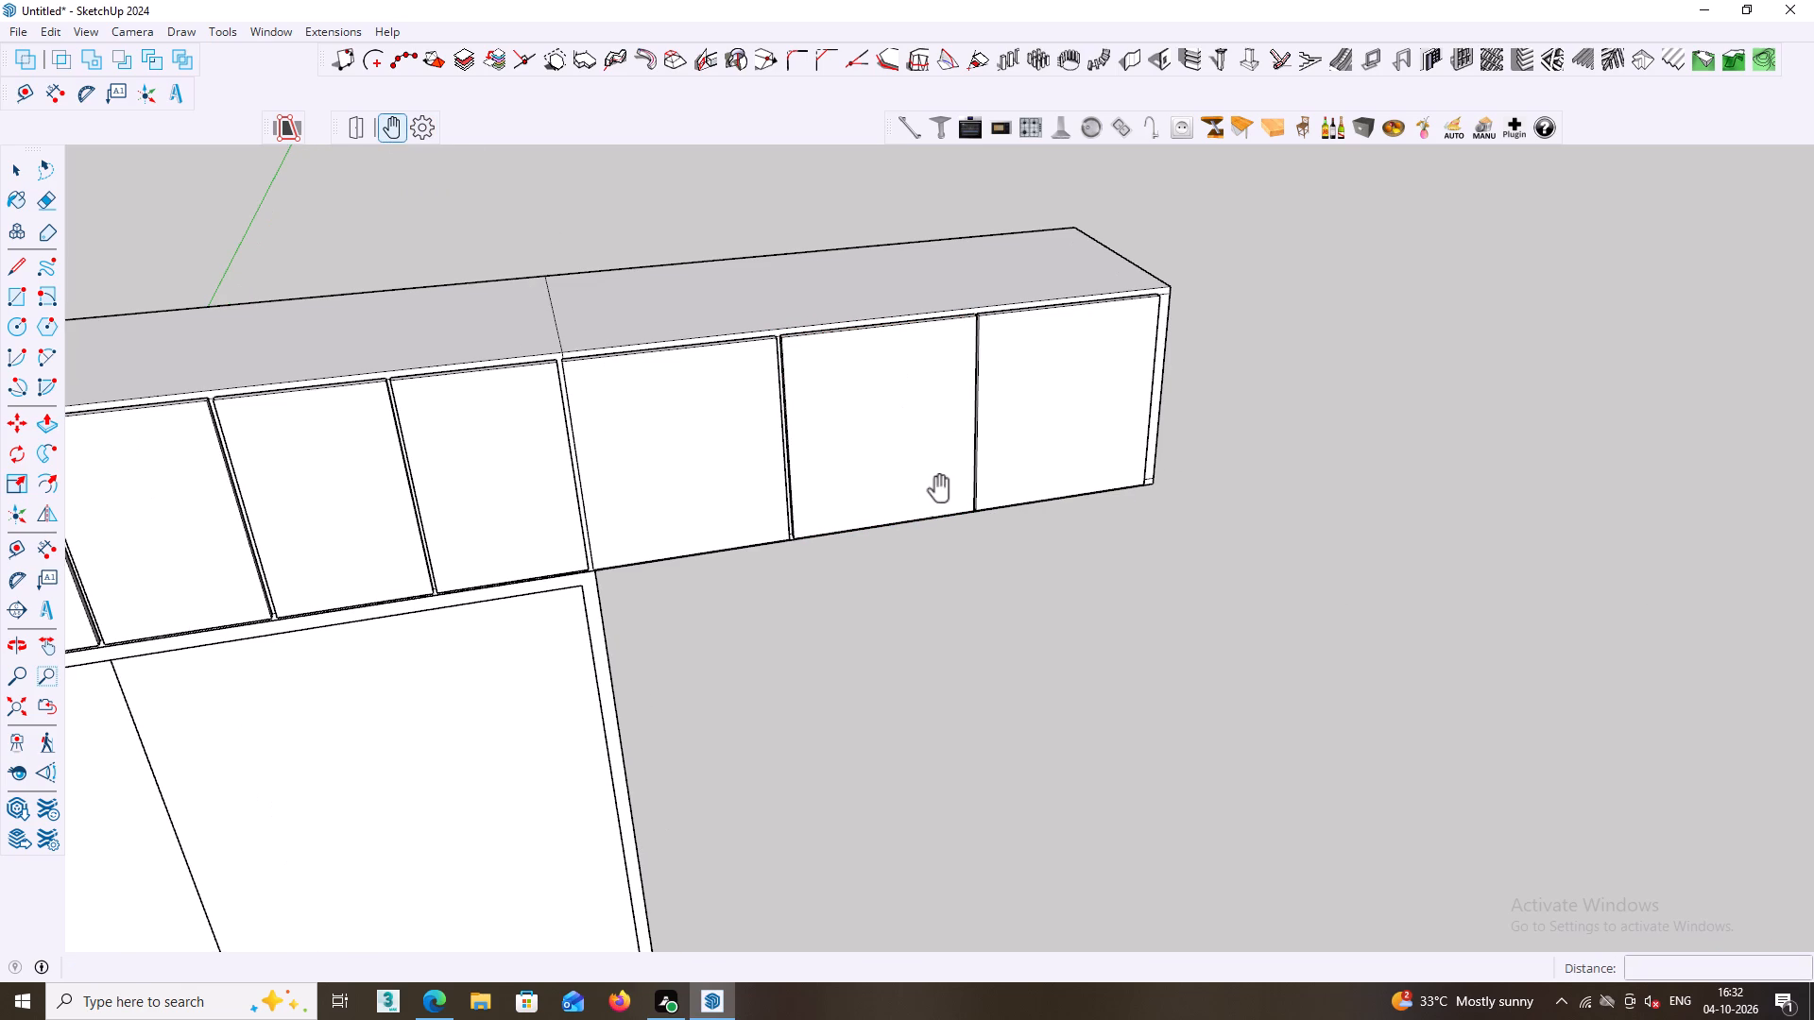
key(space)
Give the eighth upper door a hinge joint with its axis on the door's right vertical edge.
scroll(972, 482, up, 2)
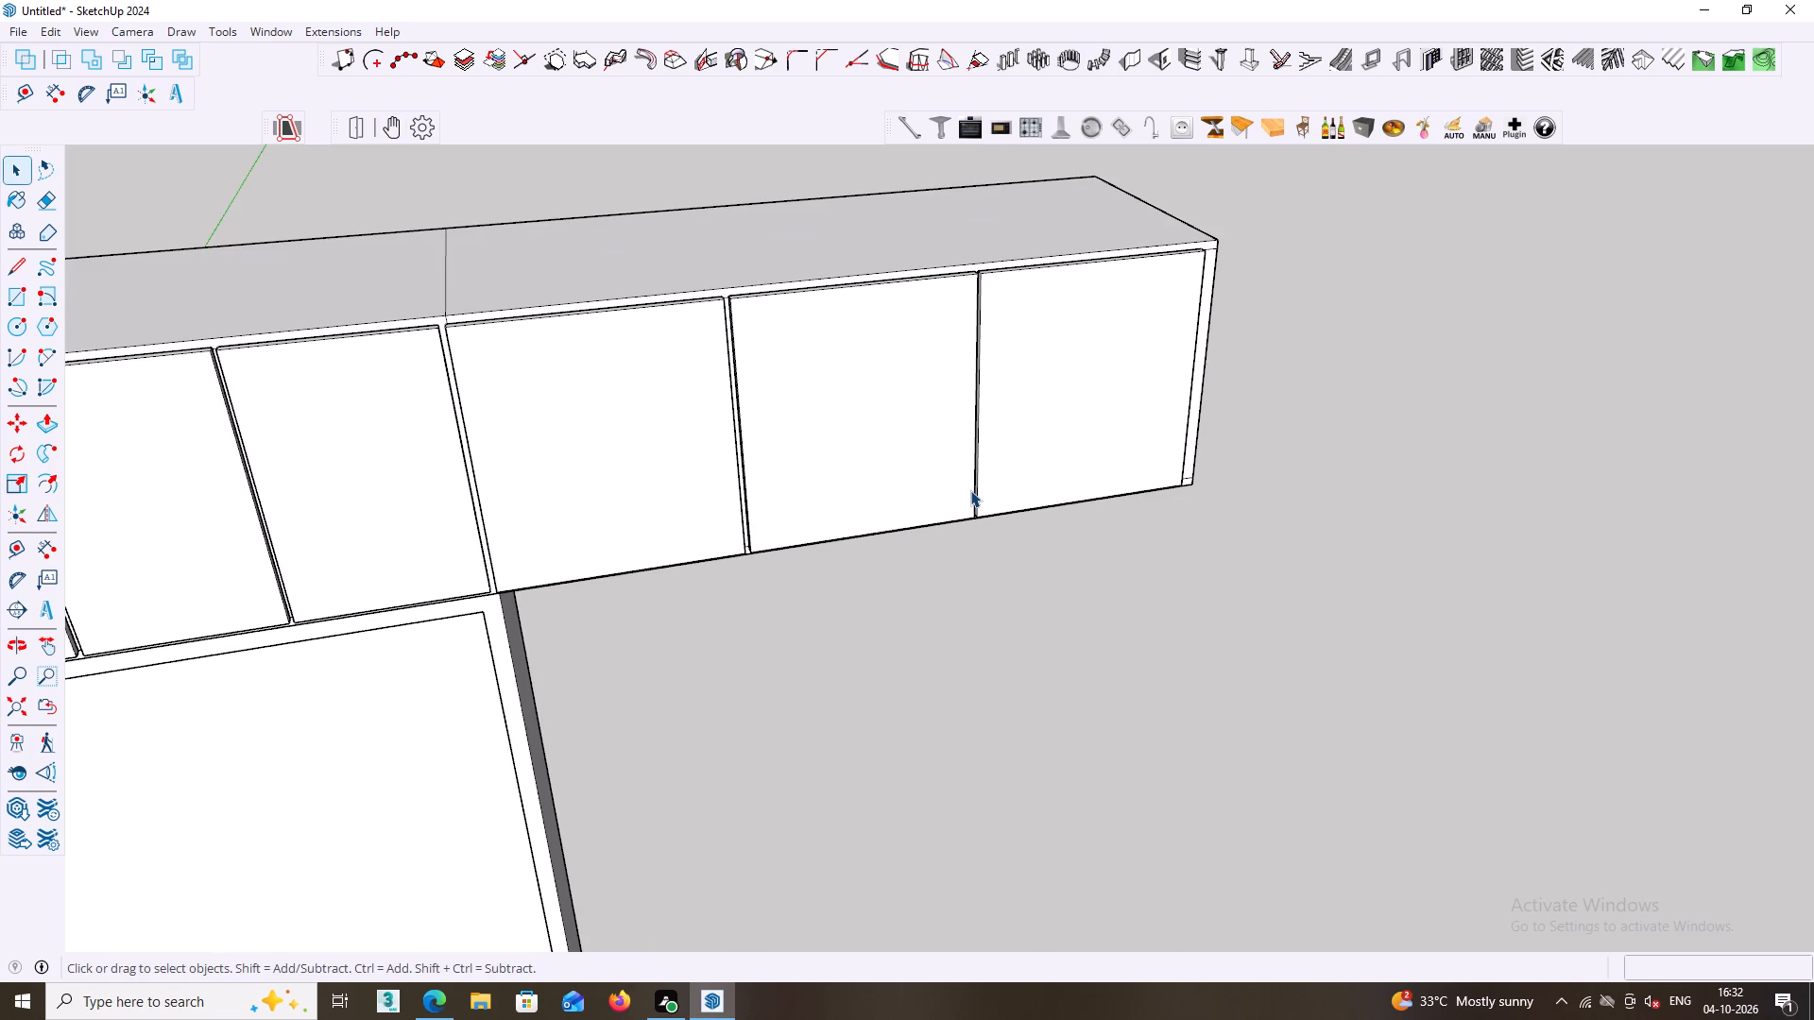
click(749, 537)
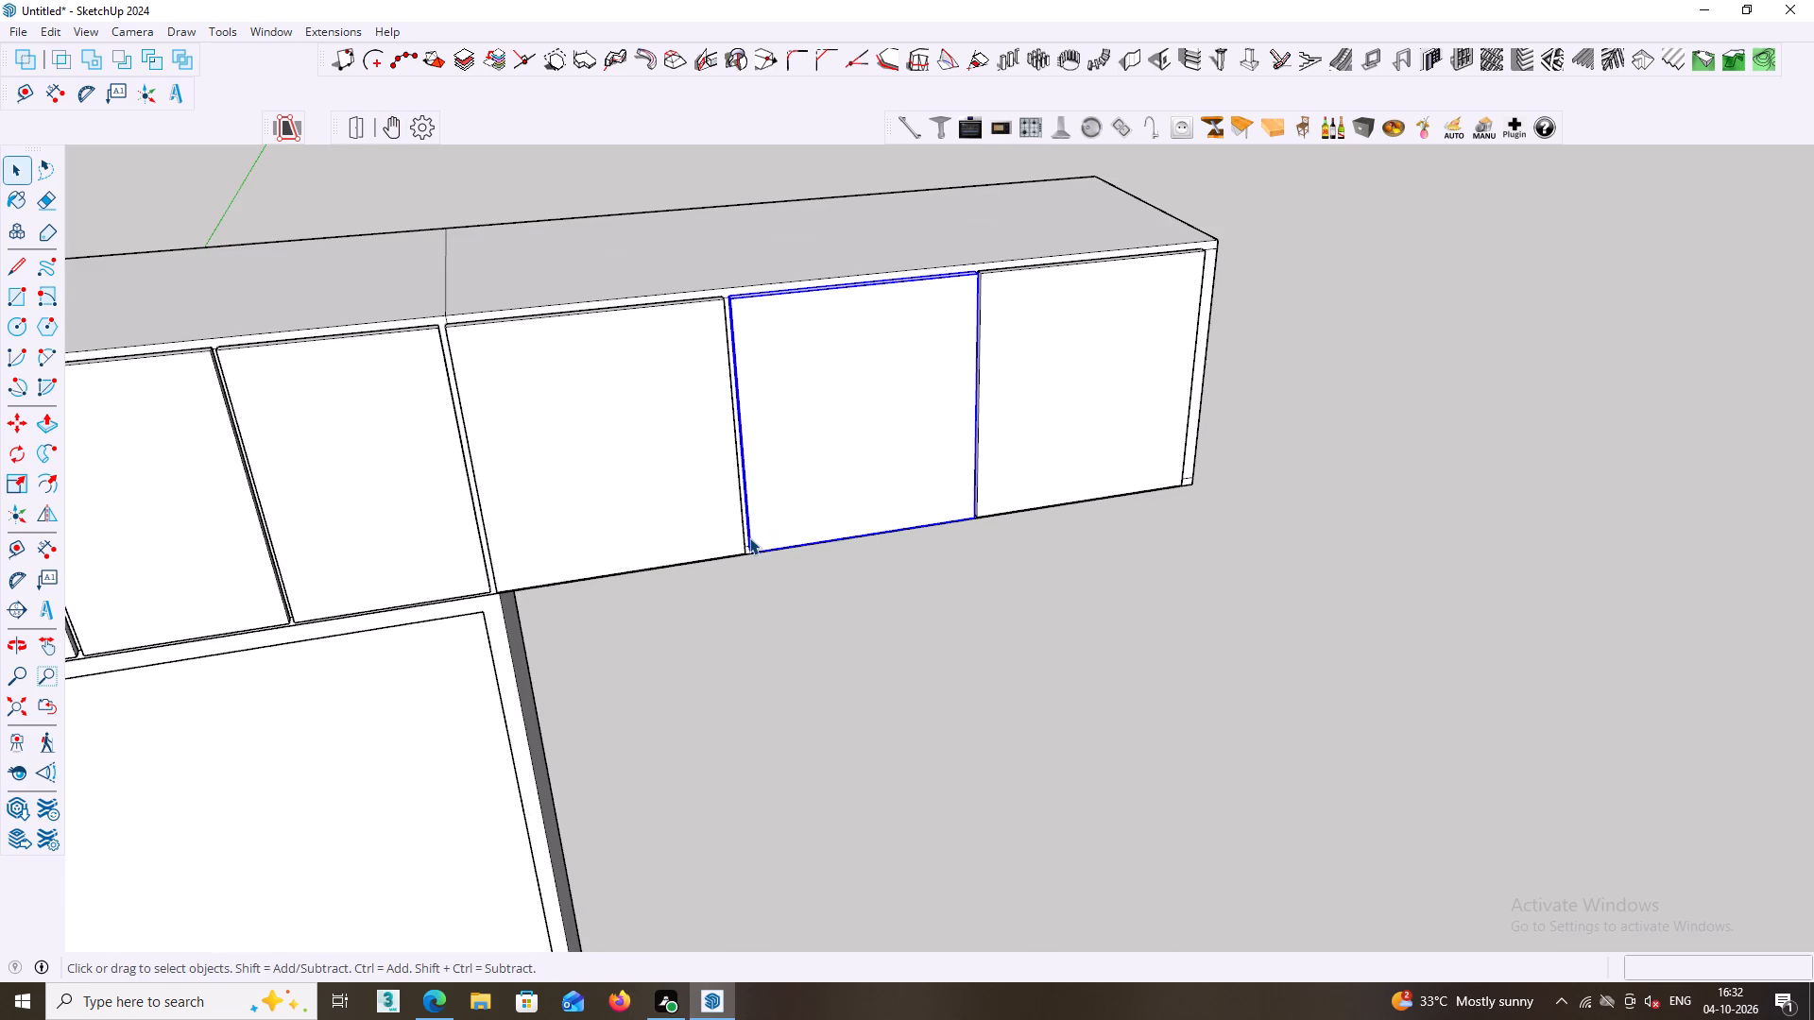
click(418, 136)
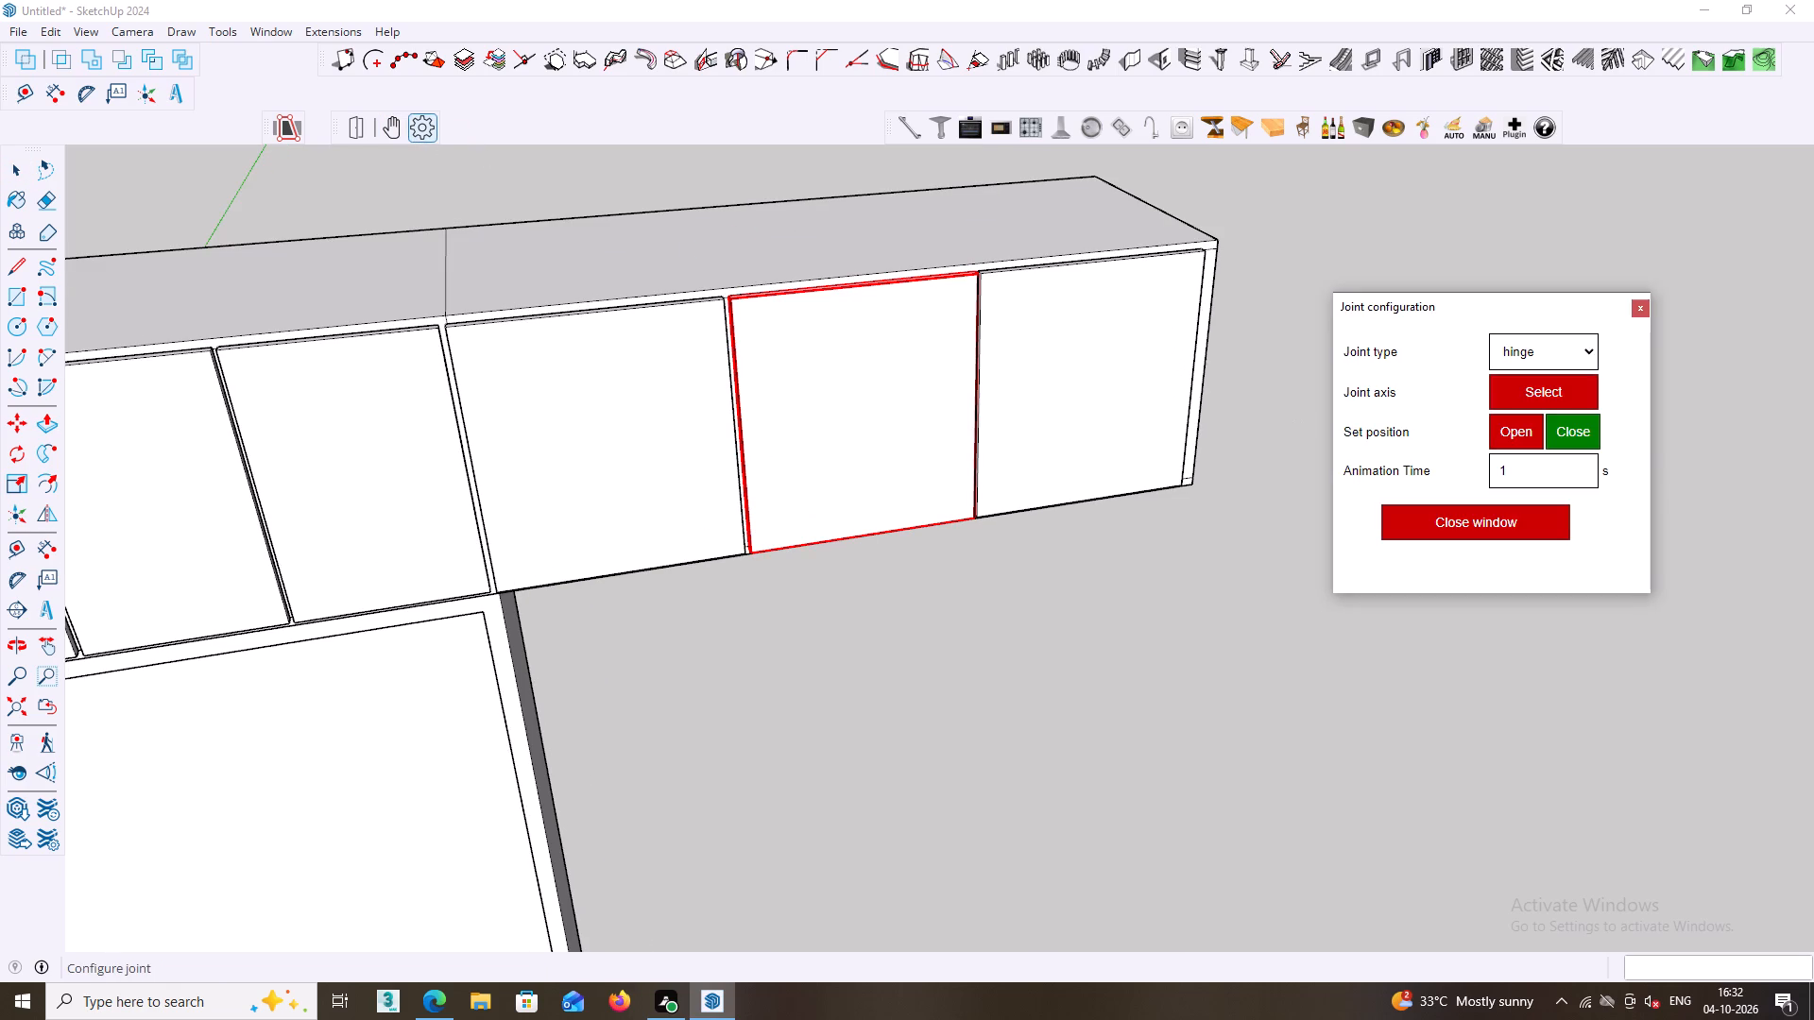
click(1562, 353)
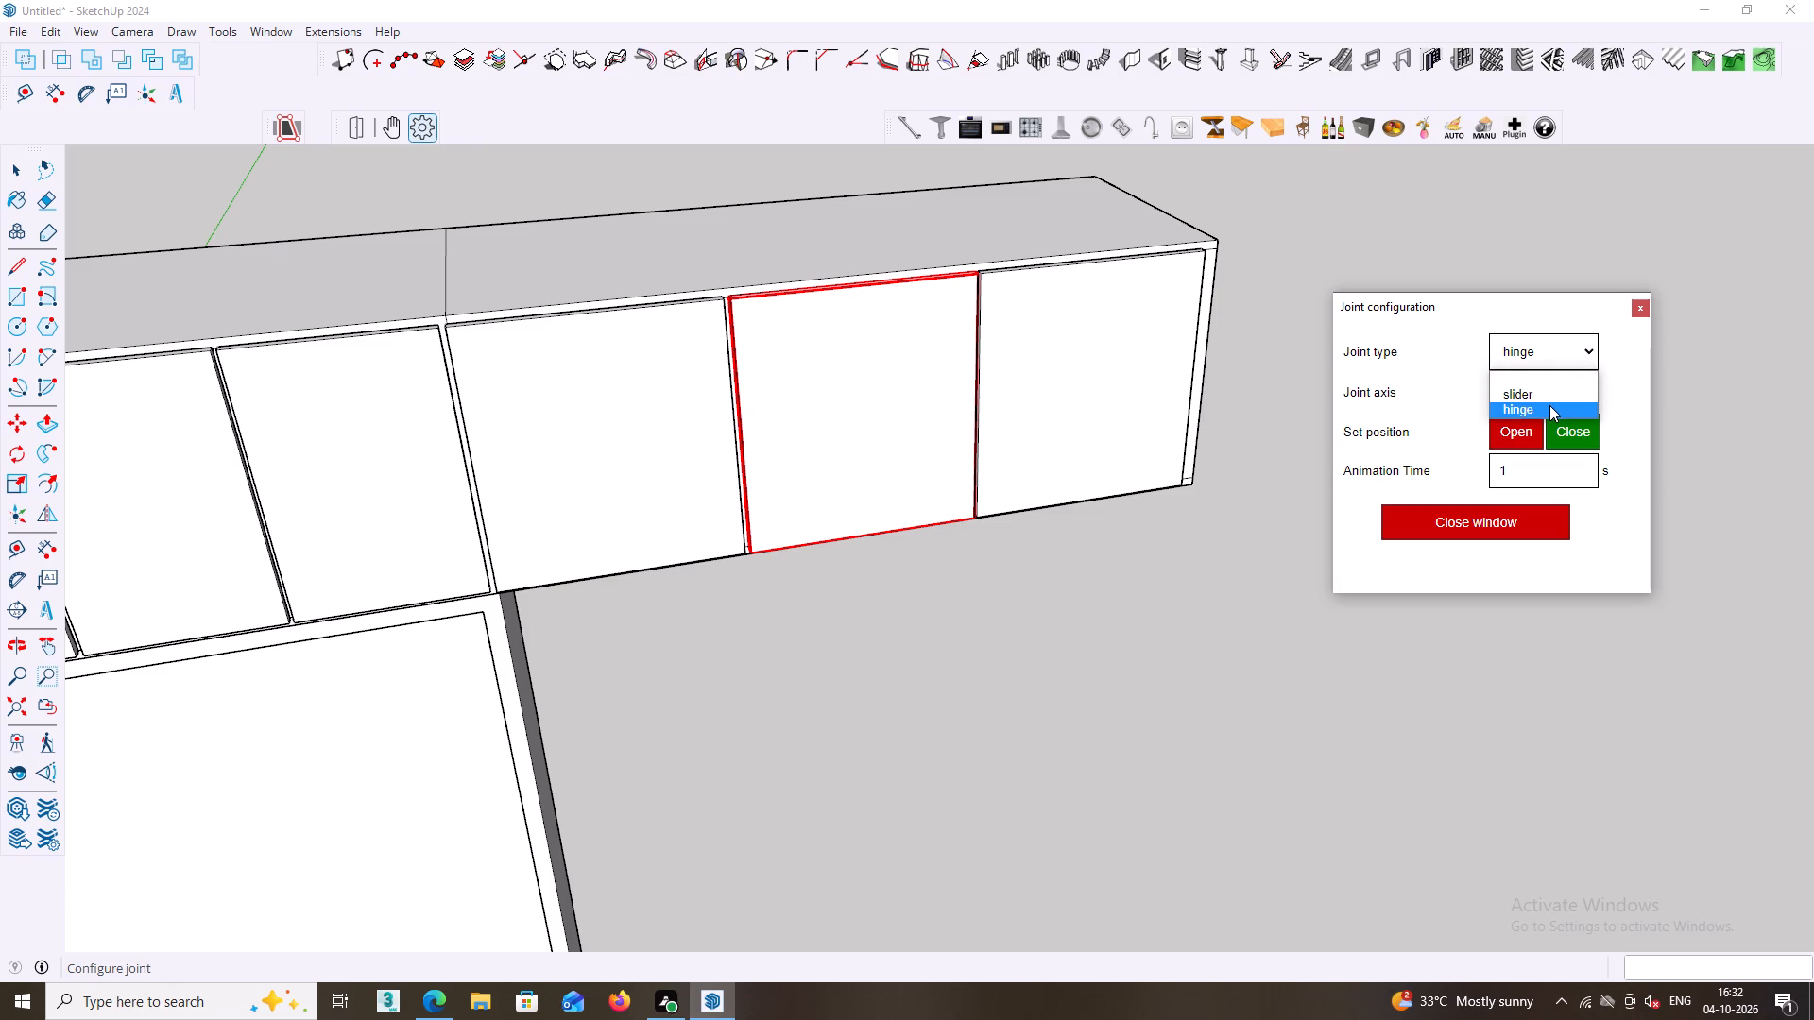
click(1549, 405)
click(1549, 403)
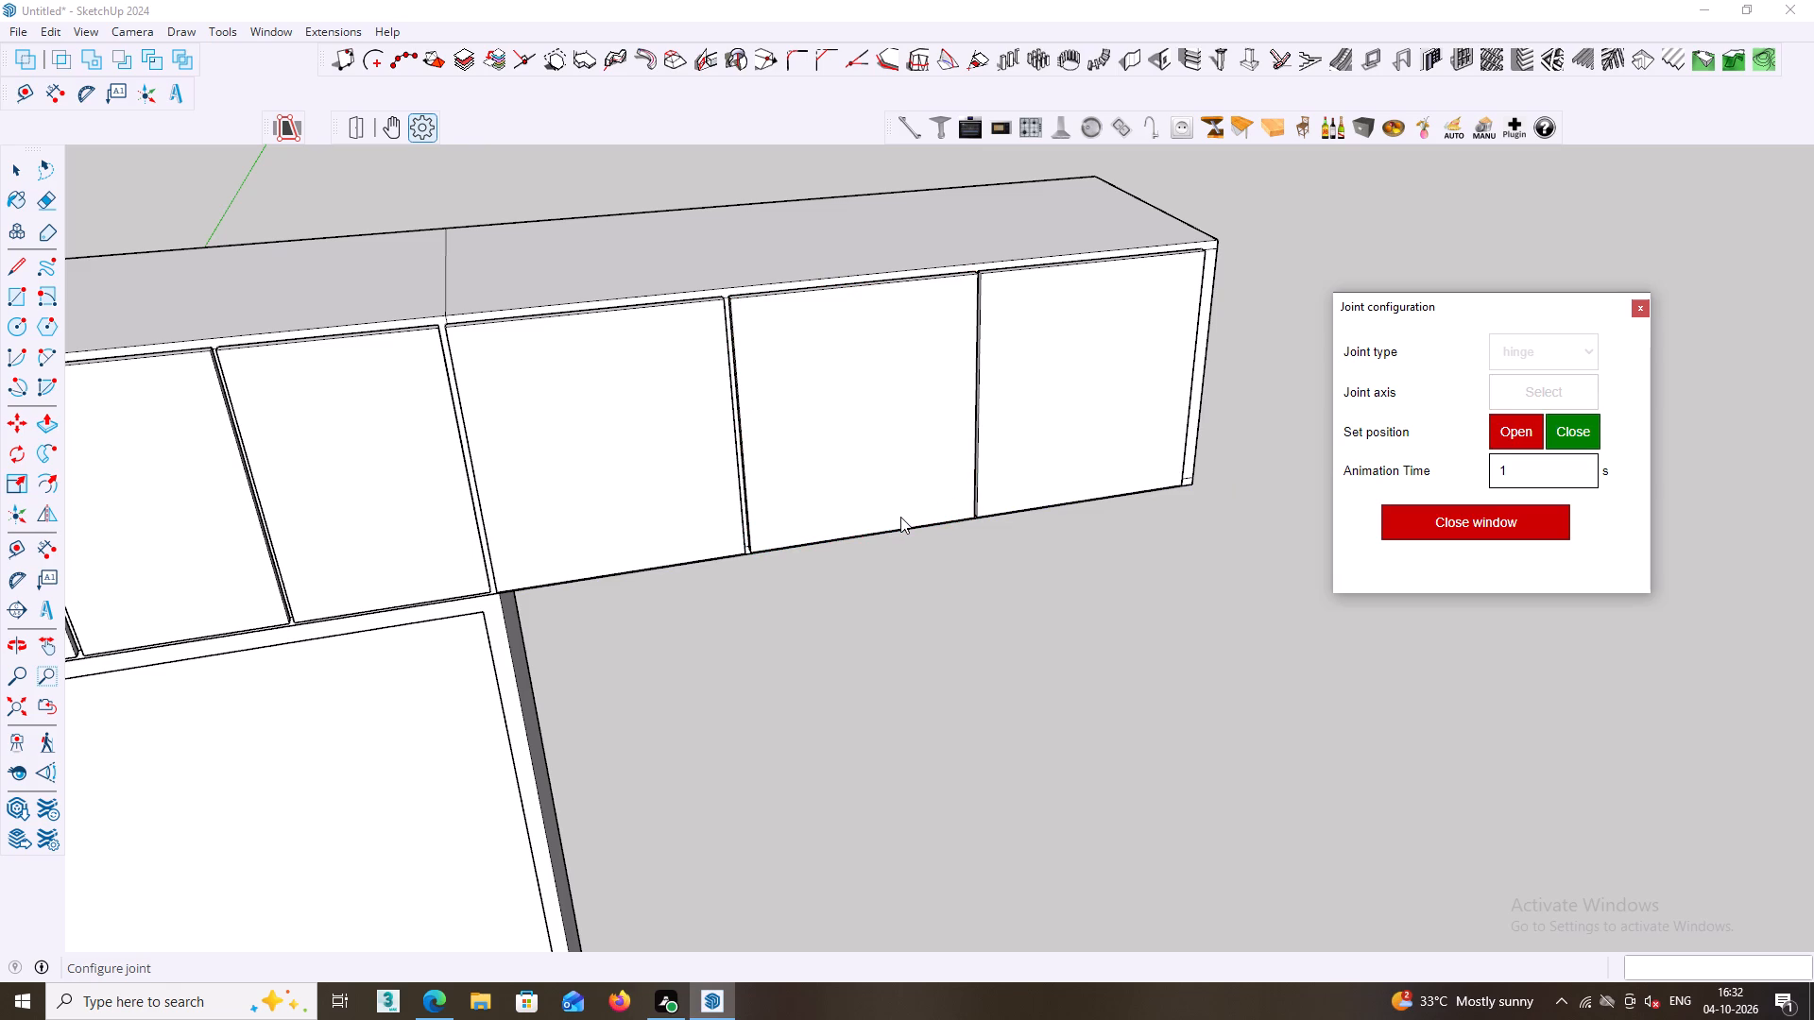
scroll(892, 518, down, 2)
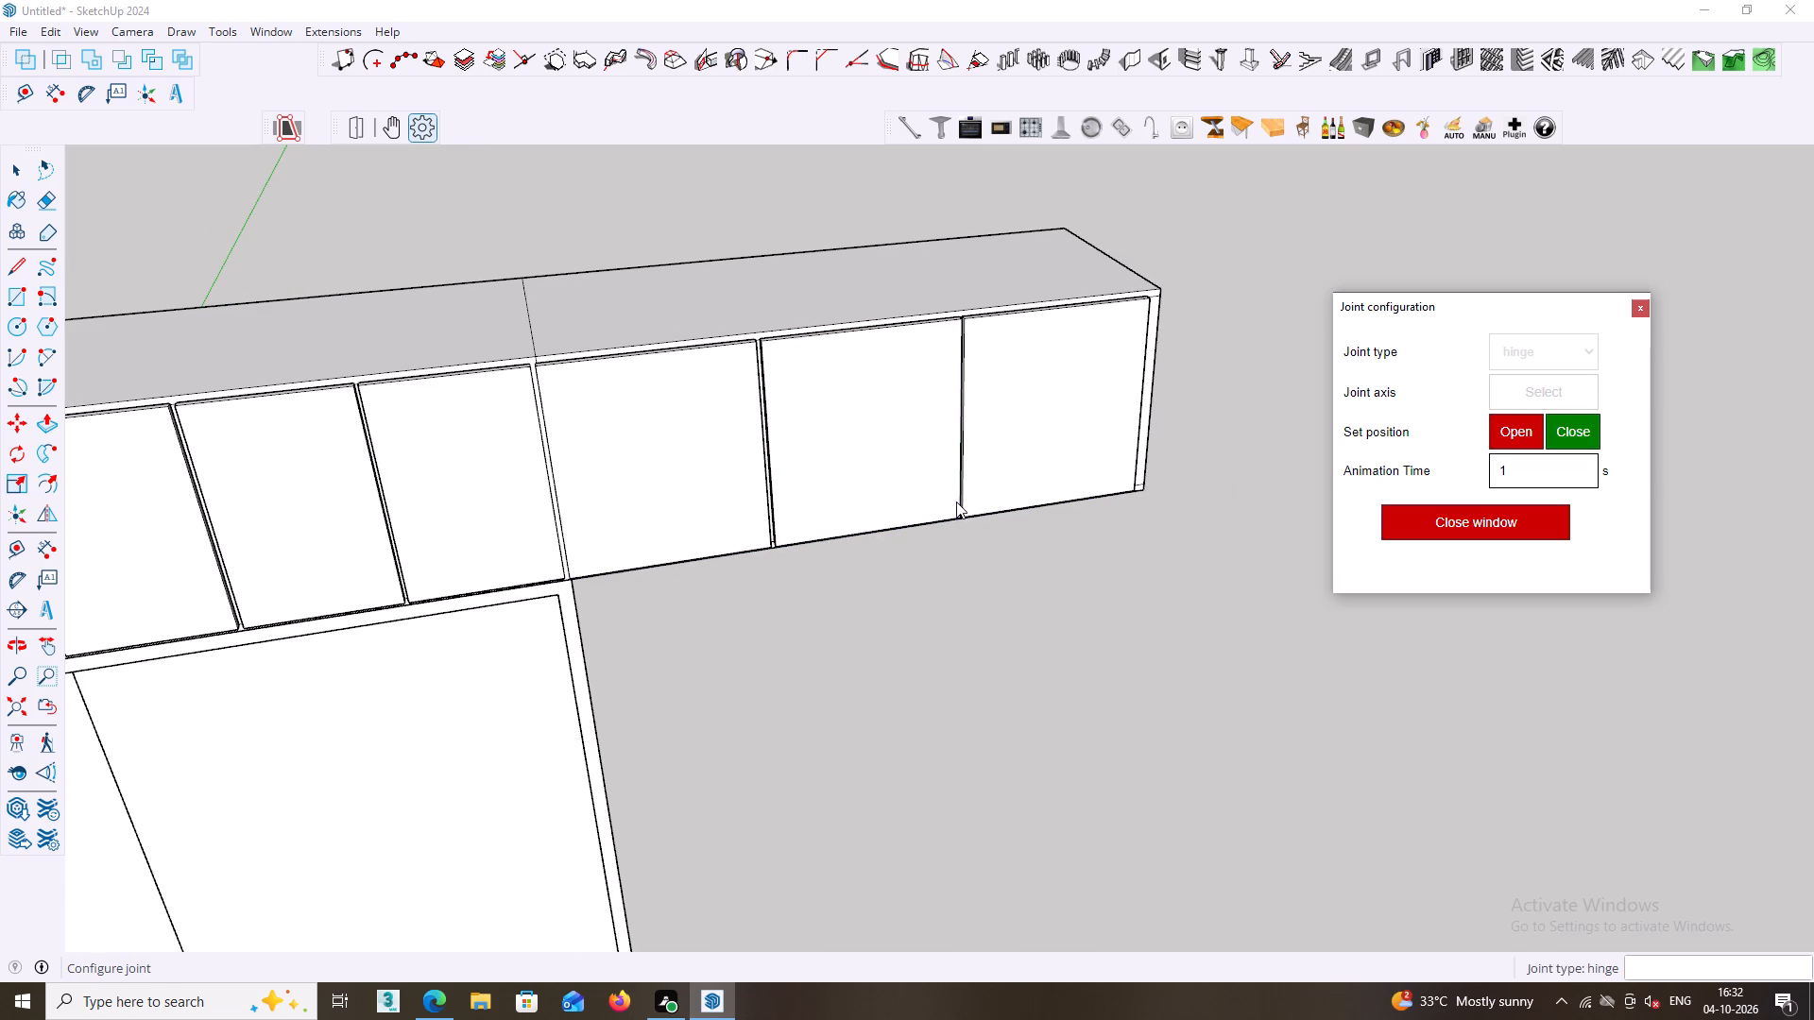
click(959, 503)
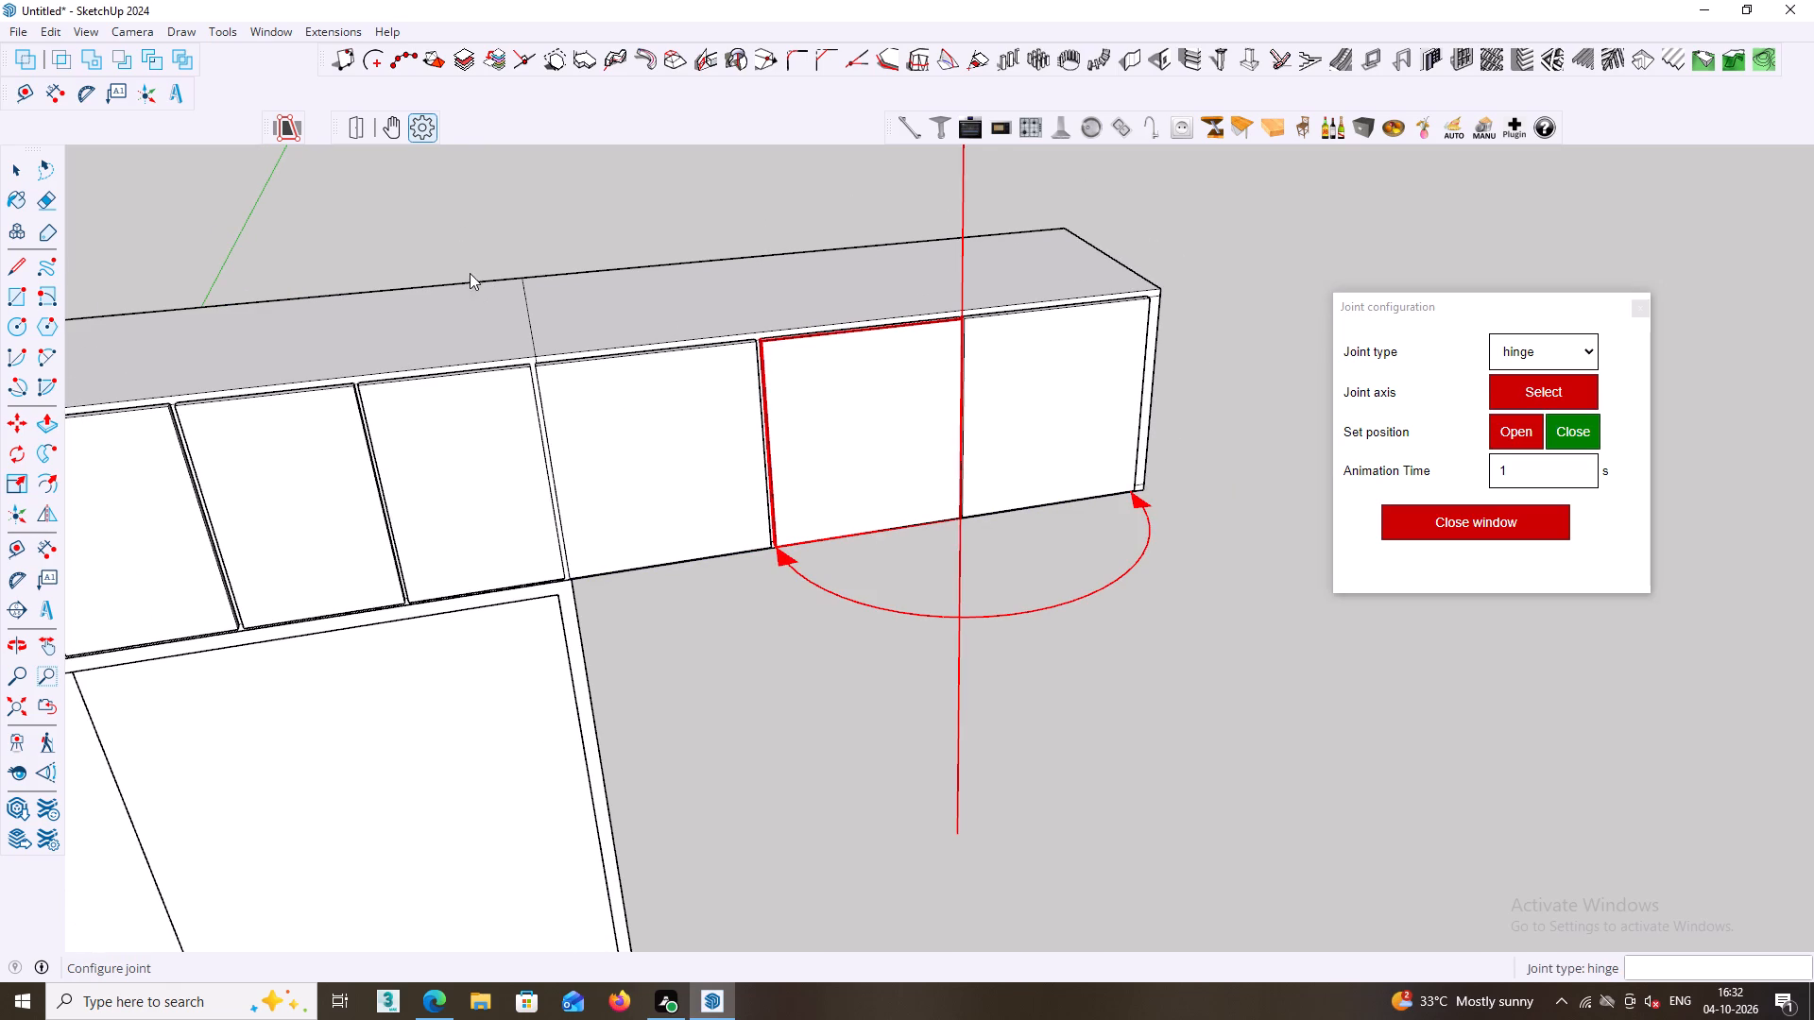
Test the eighth upper door's hinge by swinging the door outward and closing it with the open/close tool.
click(394, 116)
click(842, 425)
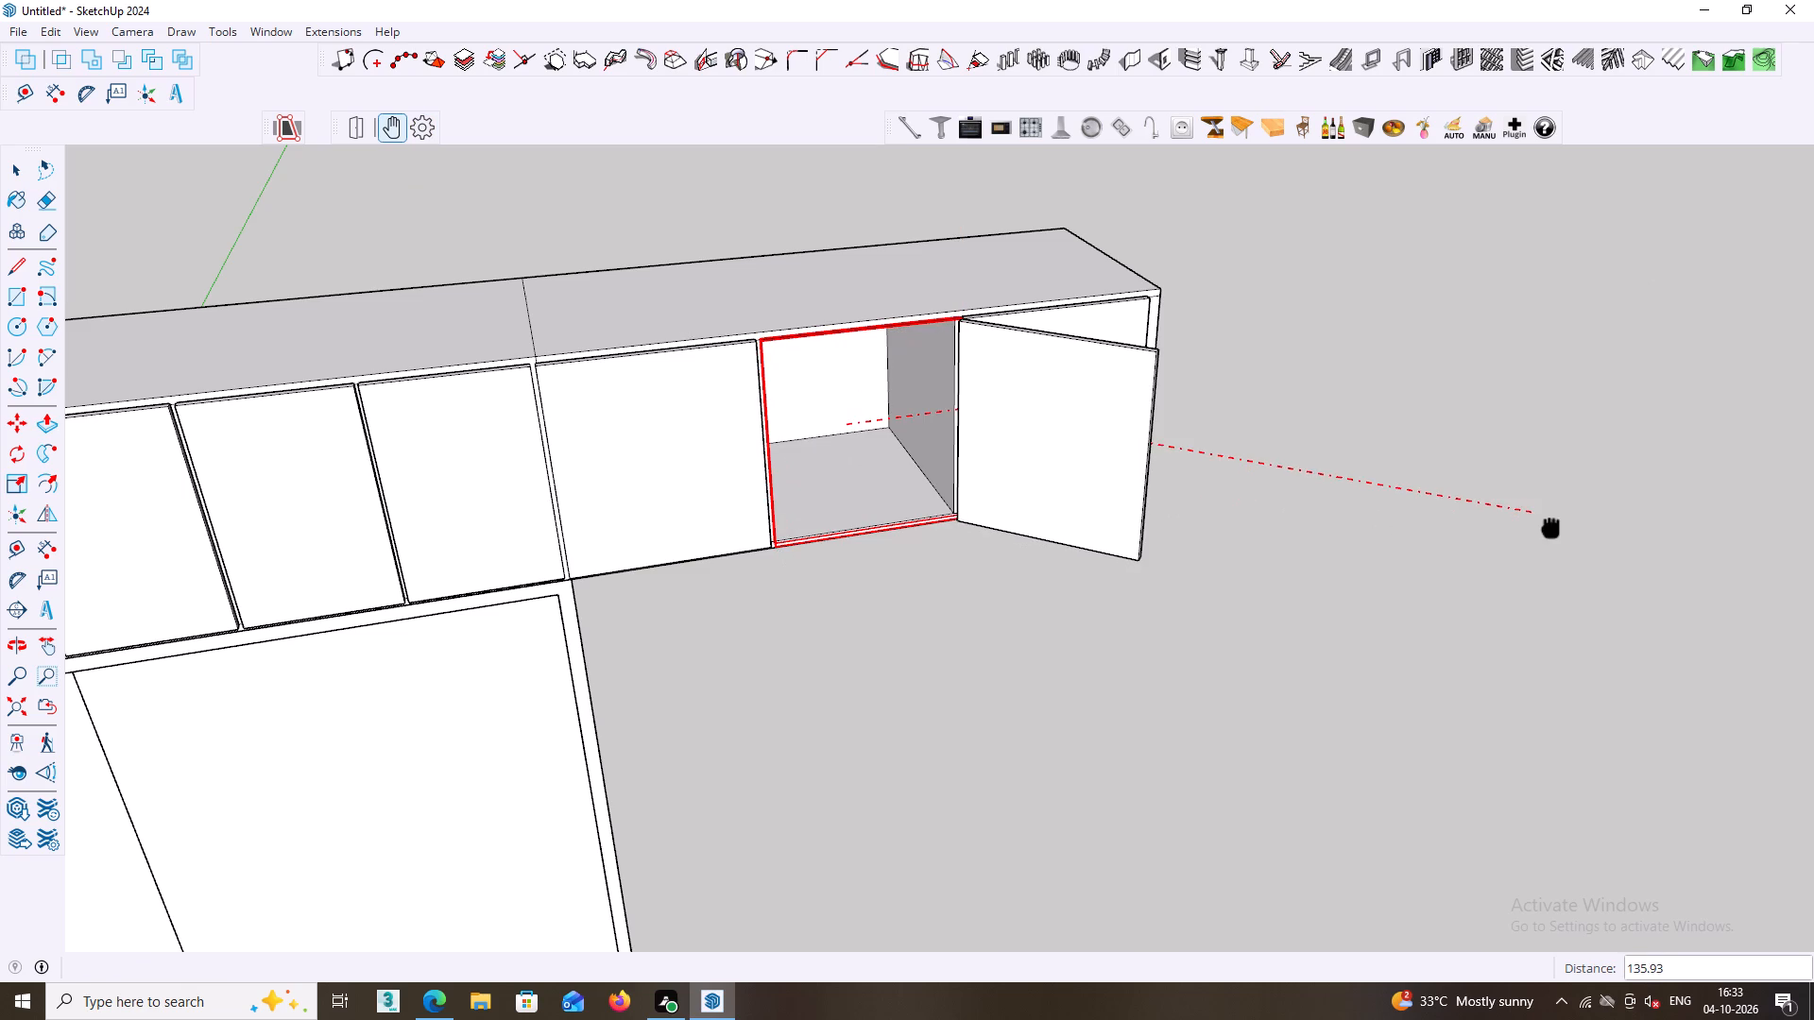
click(1535, 513)
click(348, 132)
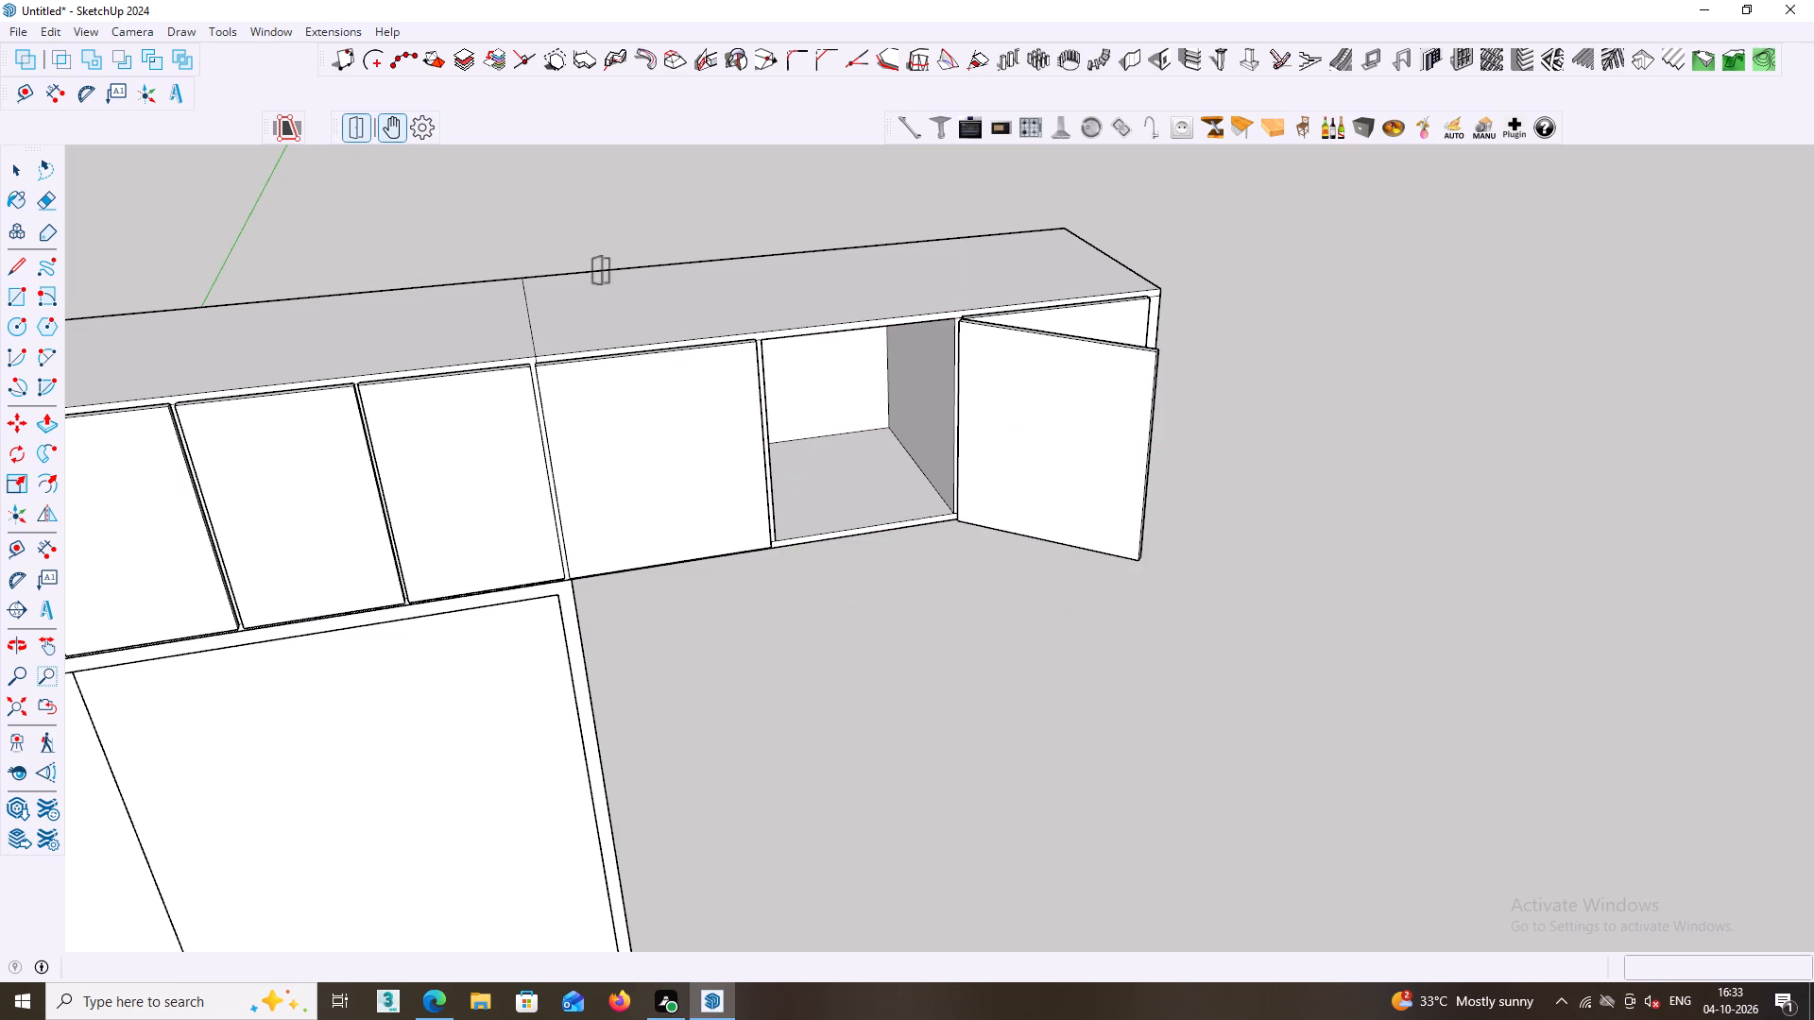
click(1134, 456)
key(space)
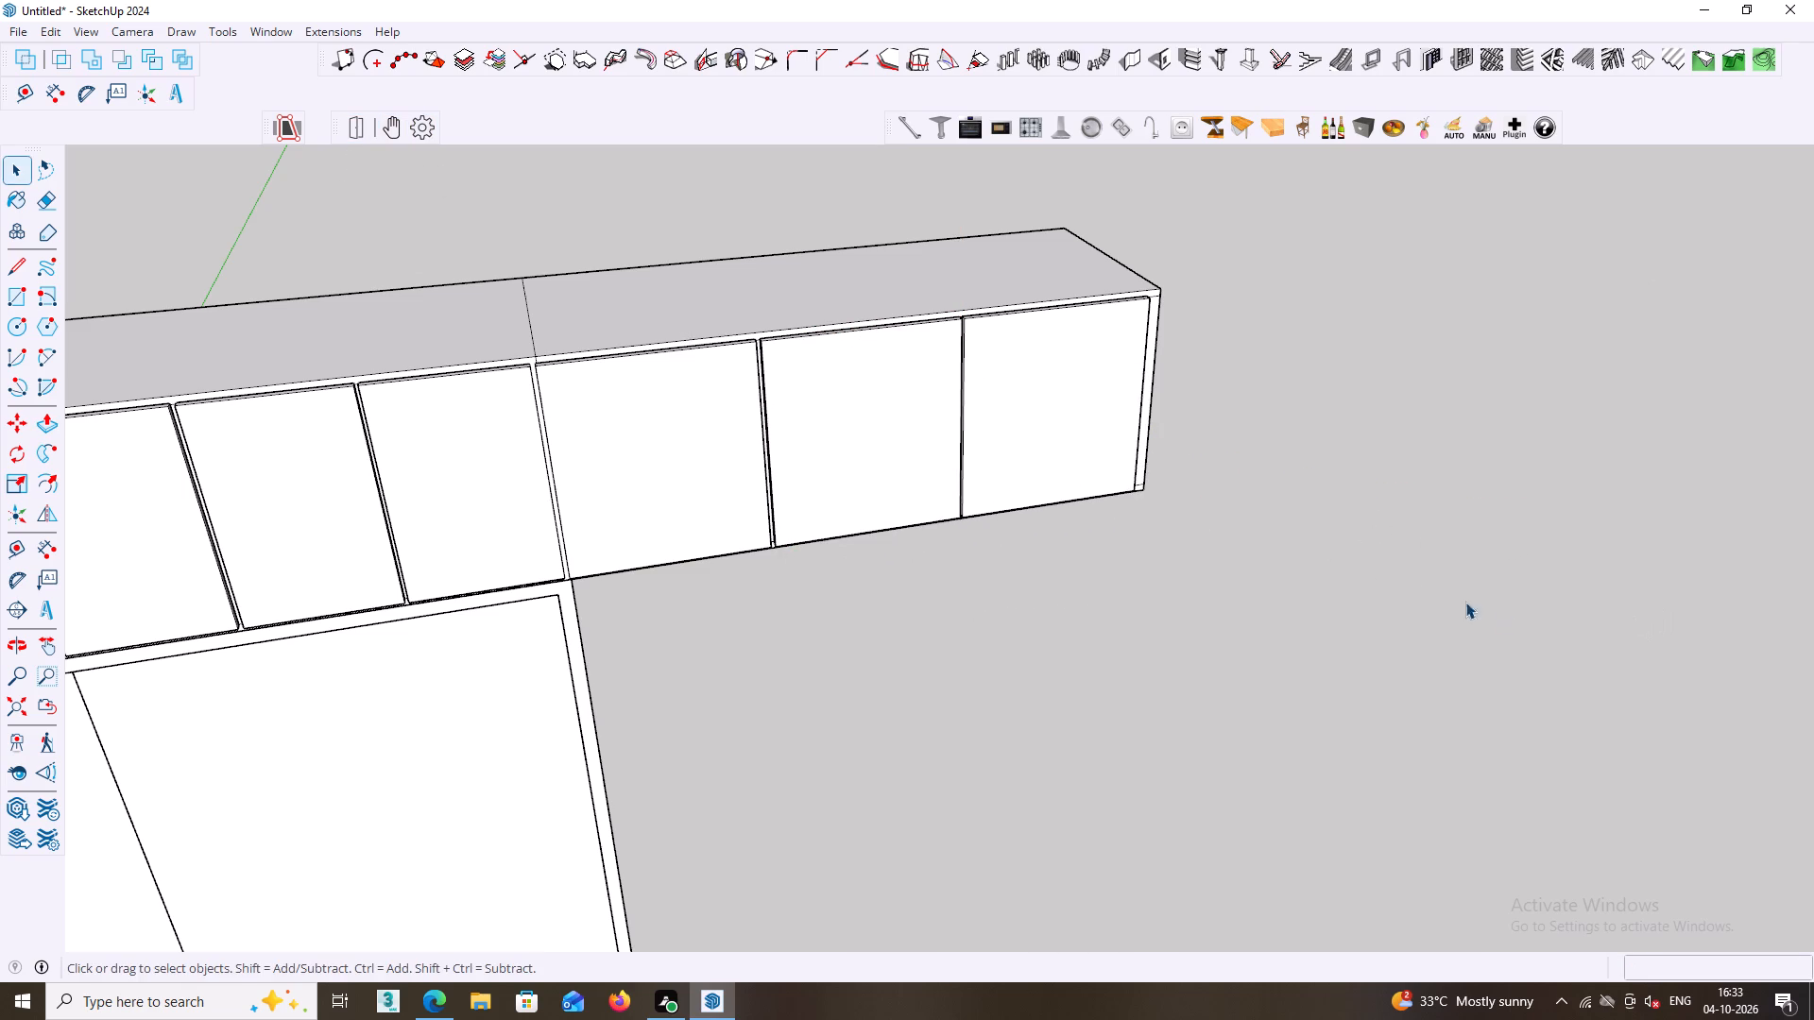
Give the ninth upper door, at the cabinet's far end, a hinge joint with its axis on the door's left vertical edge.
middle_drag(1459, 569, 1337, 590)
click(982, 435)
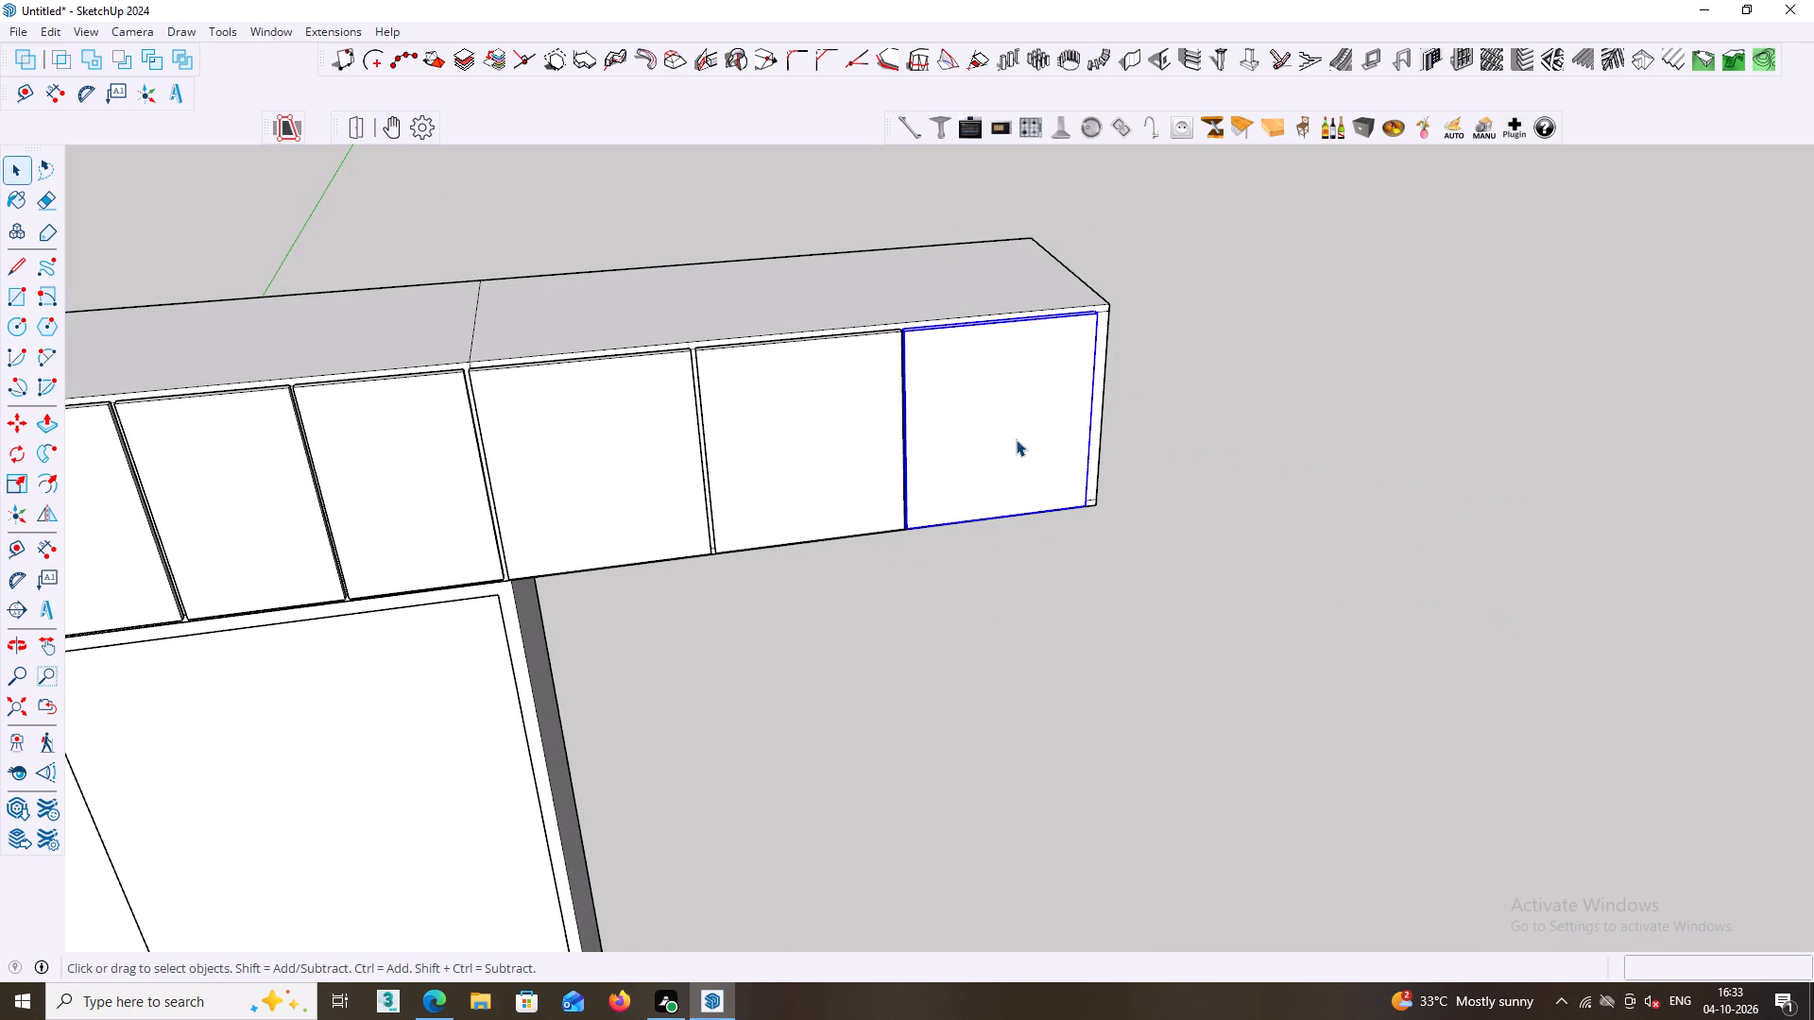
click(433, 133)
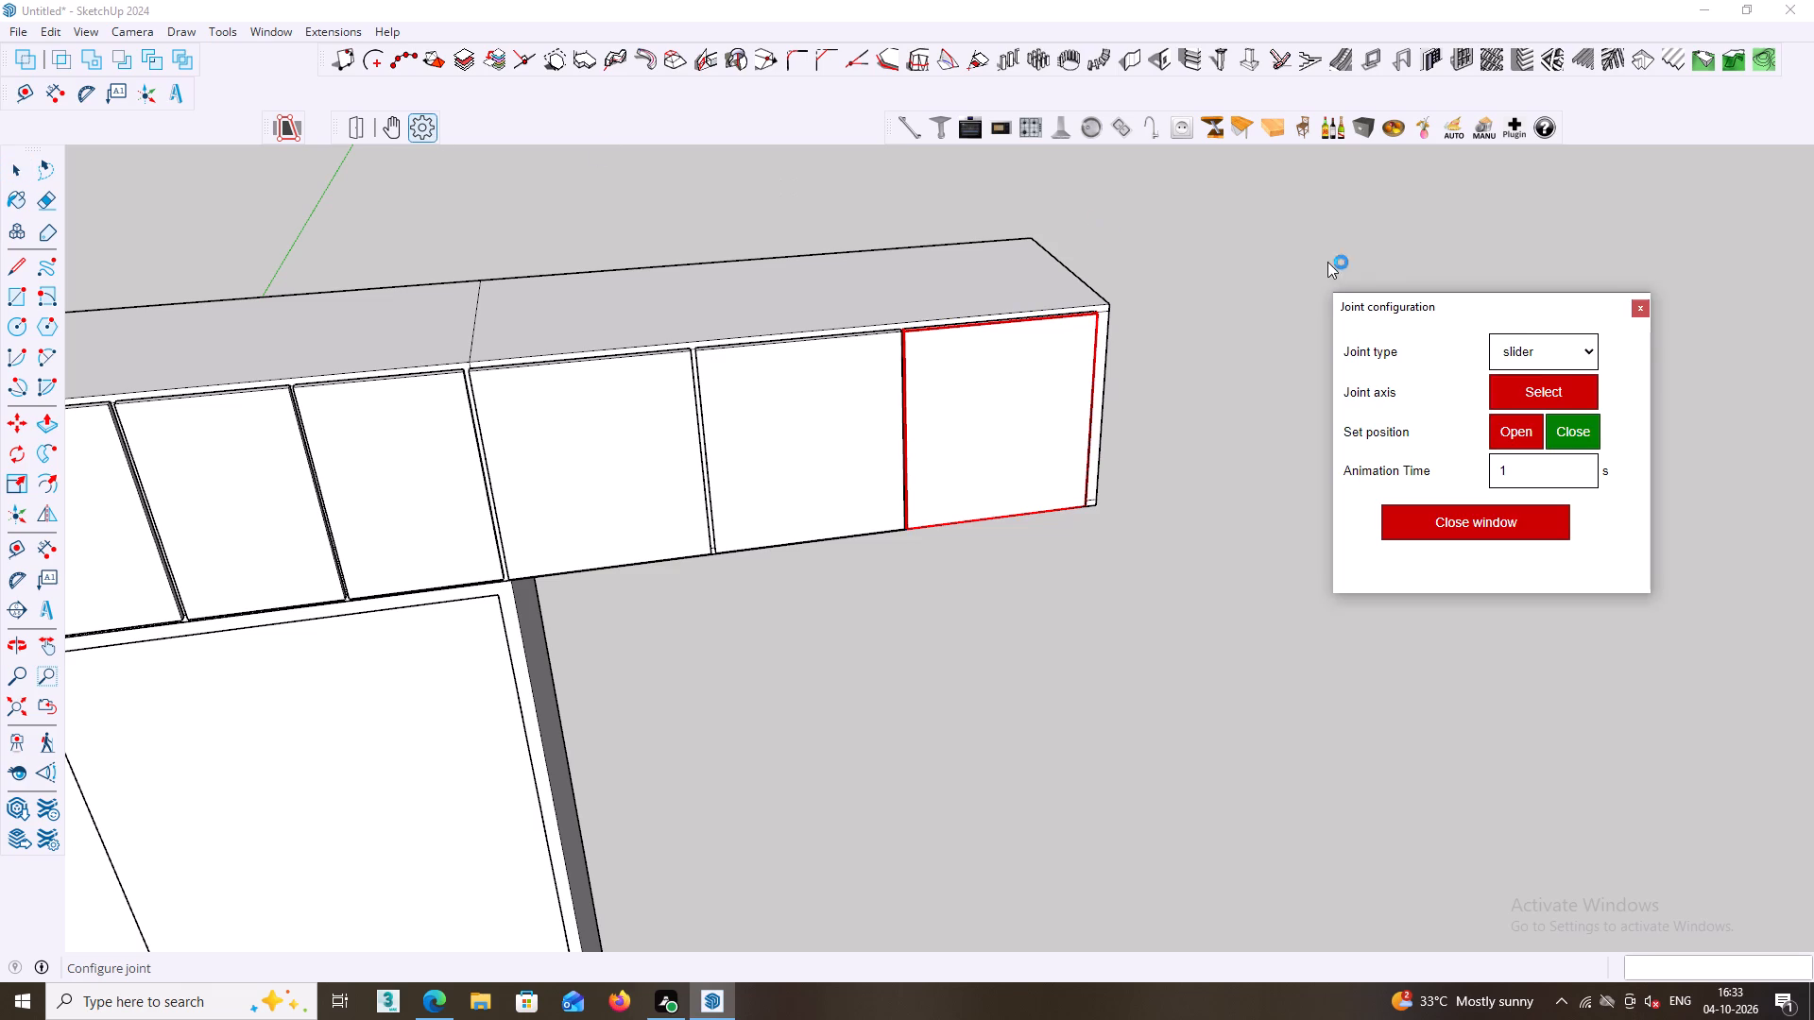
click(1534, 357)
click(1537, 409)
scroll(1092, 467, up, 3)
scroll(842, 529, up, 3)
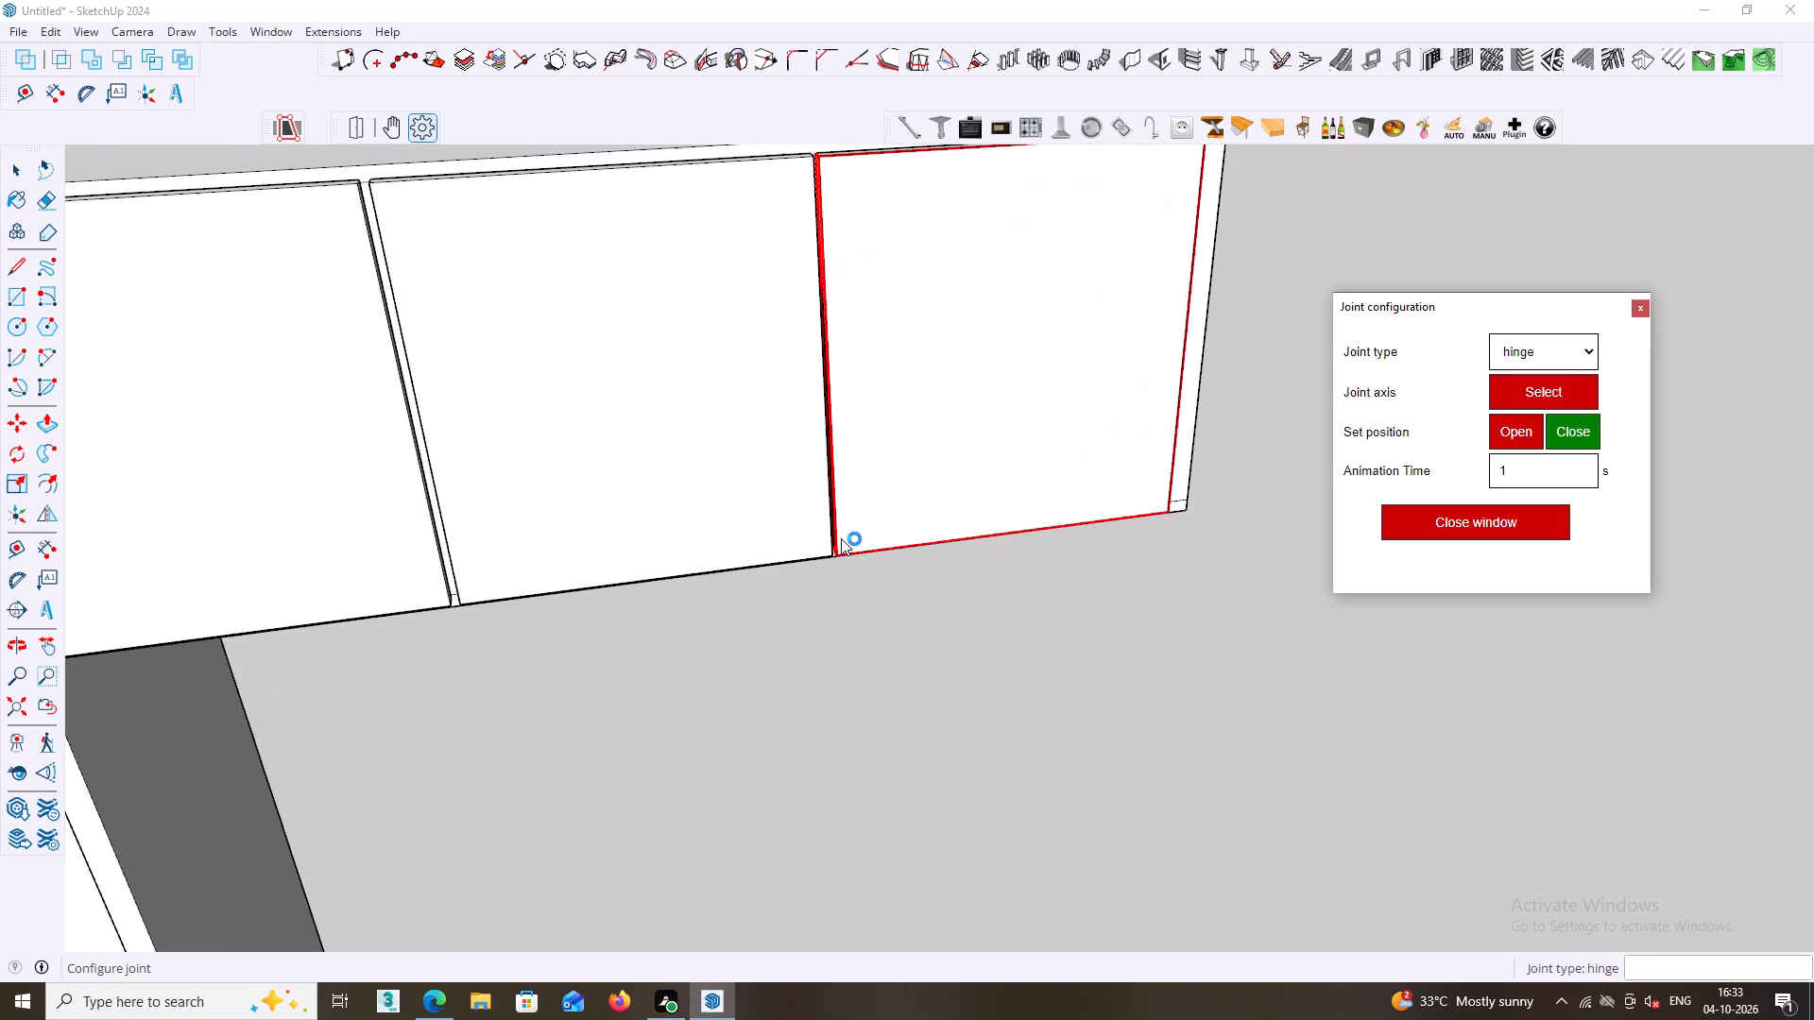
scroll(841, 531, up, 2)
click(1520, 381)
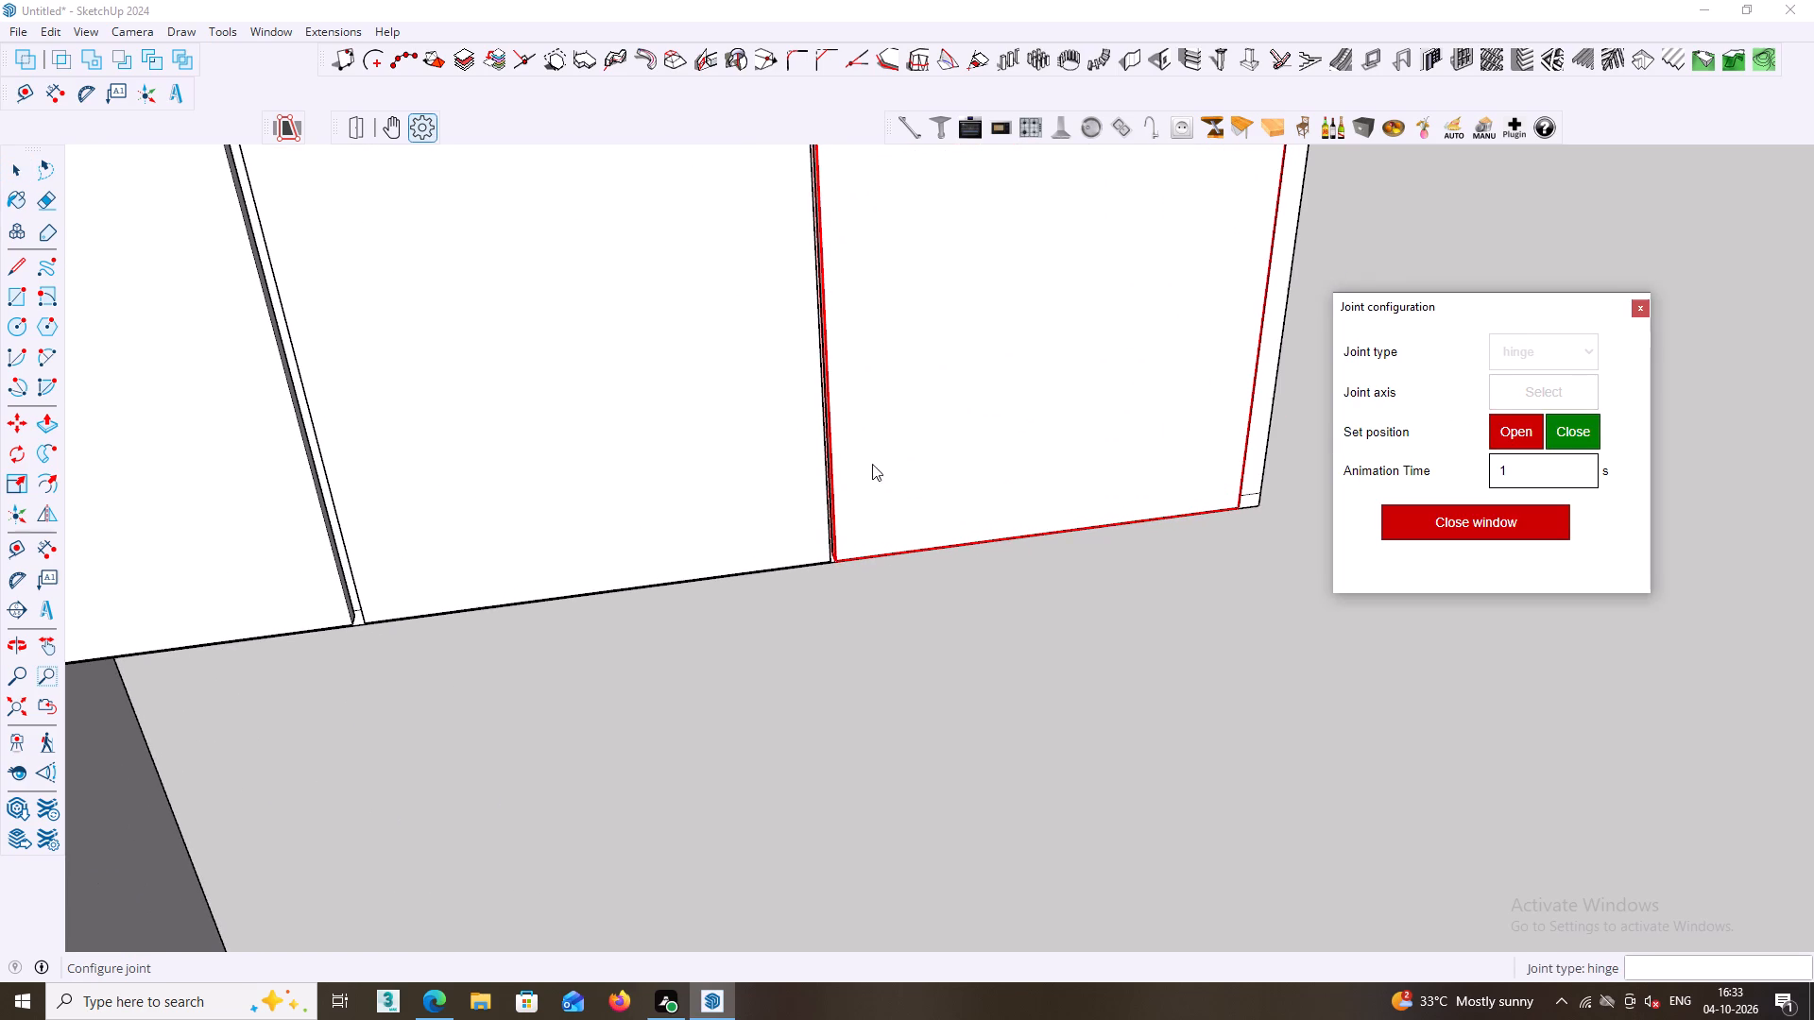
click(836, 523)
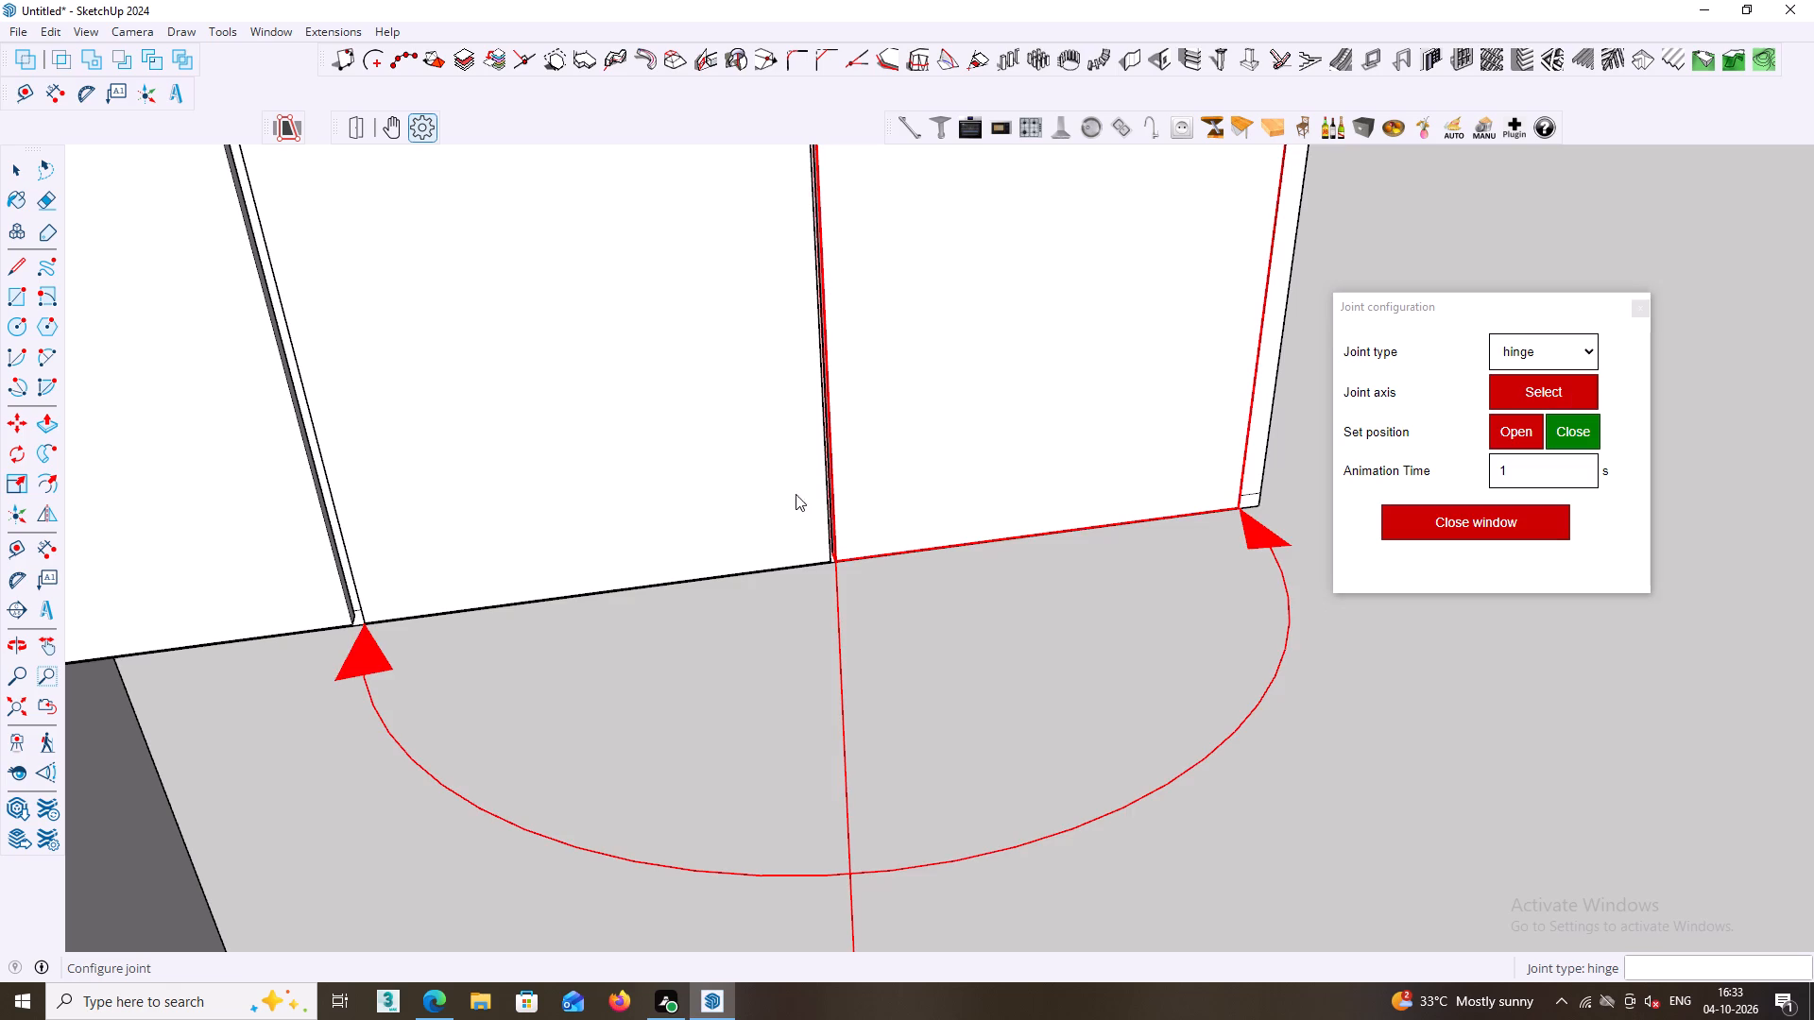
Test the ninth upper door's hinge by swinging the door outward and closing it with the open/close tool.
click(383, 127)
click(1111, 337)
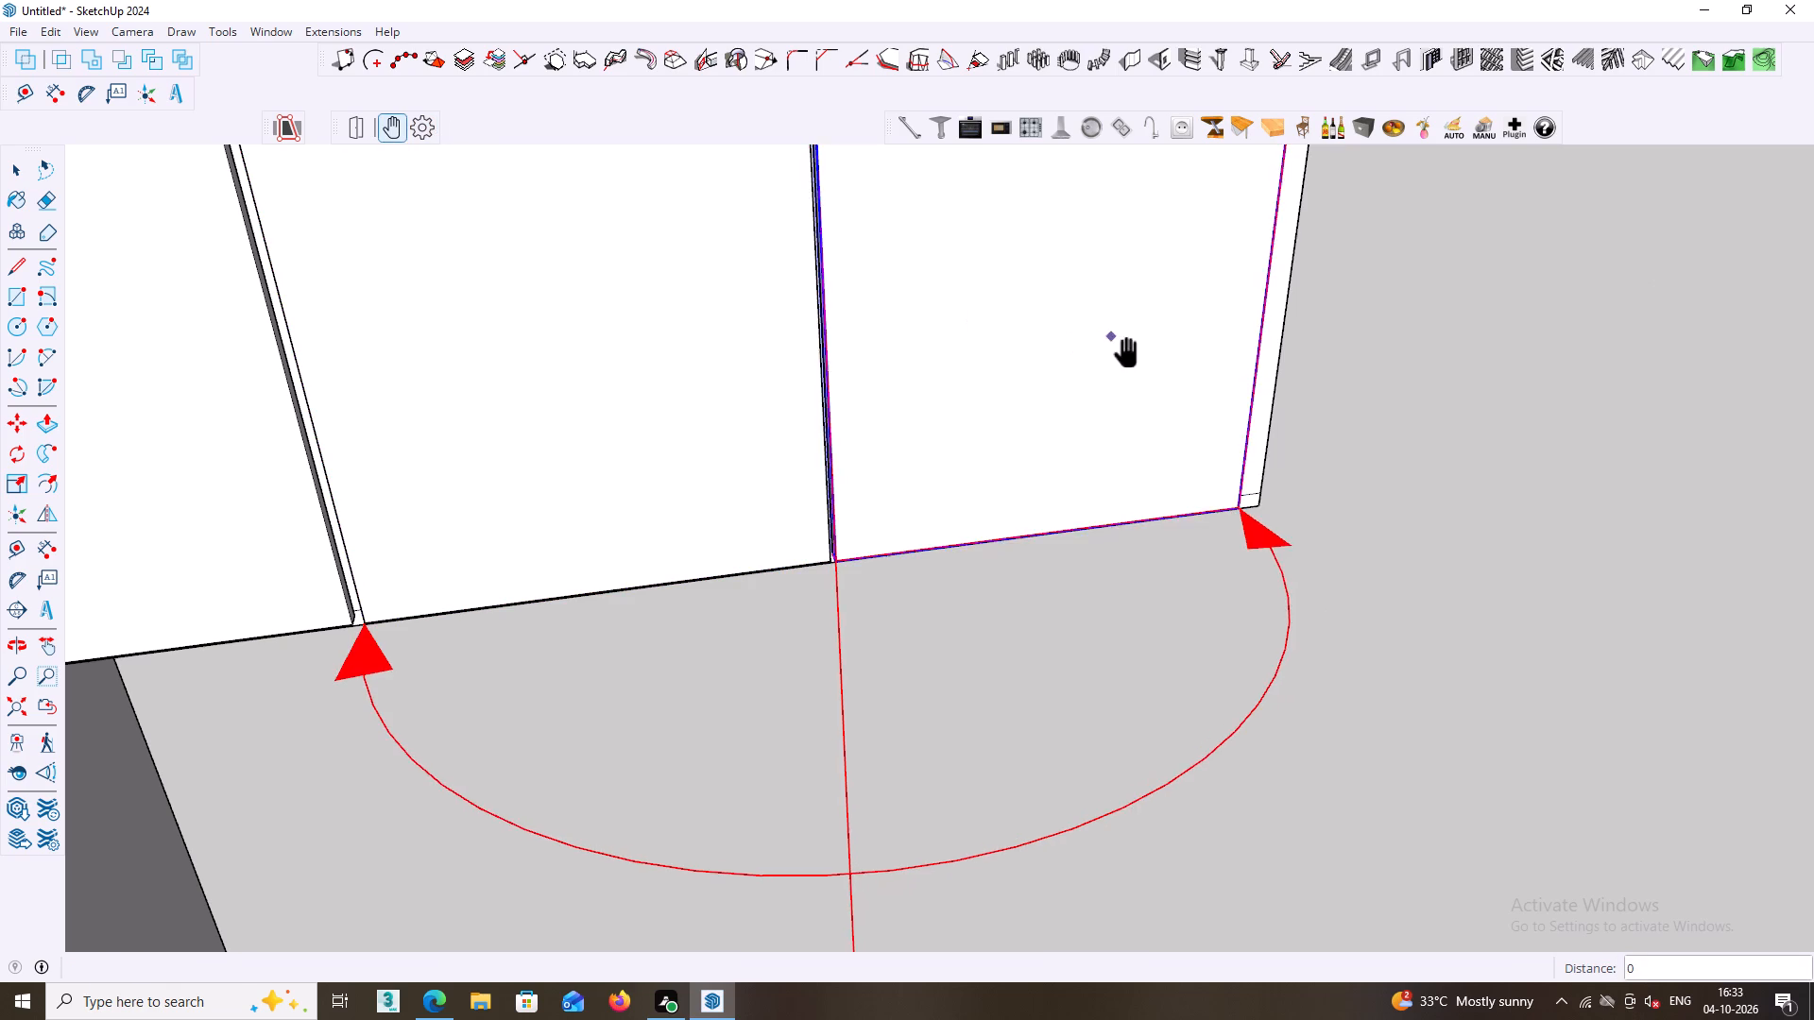
click(625, 429)
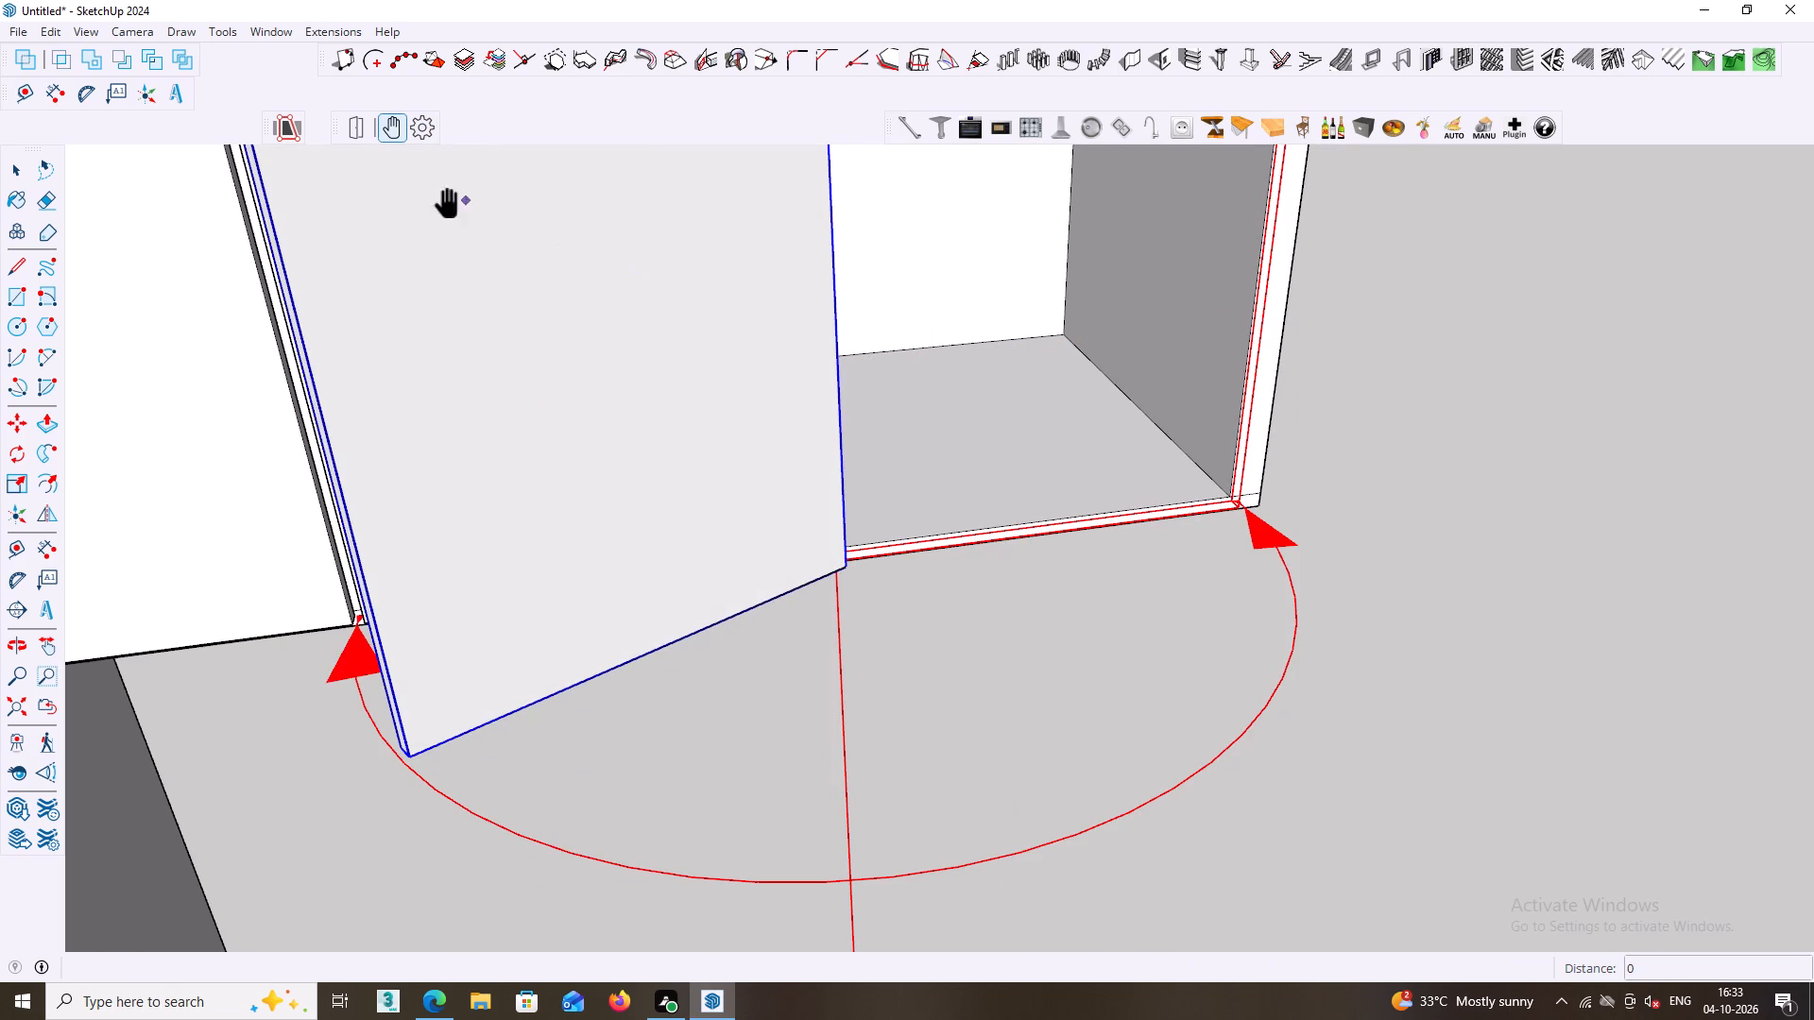
click(356, 128)
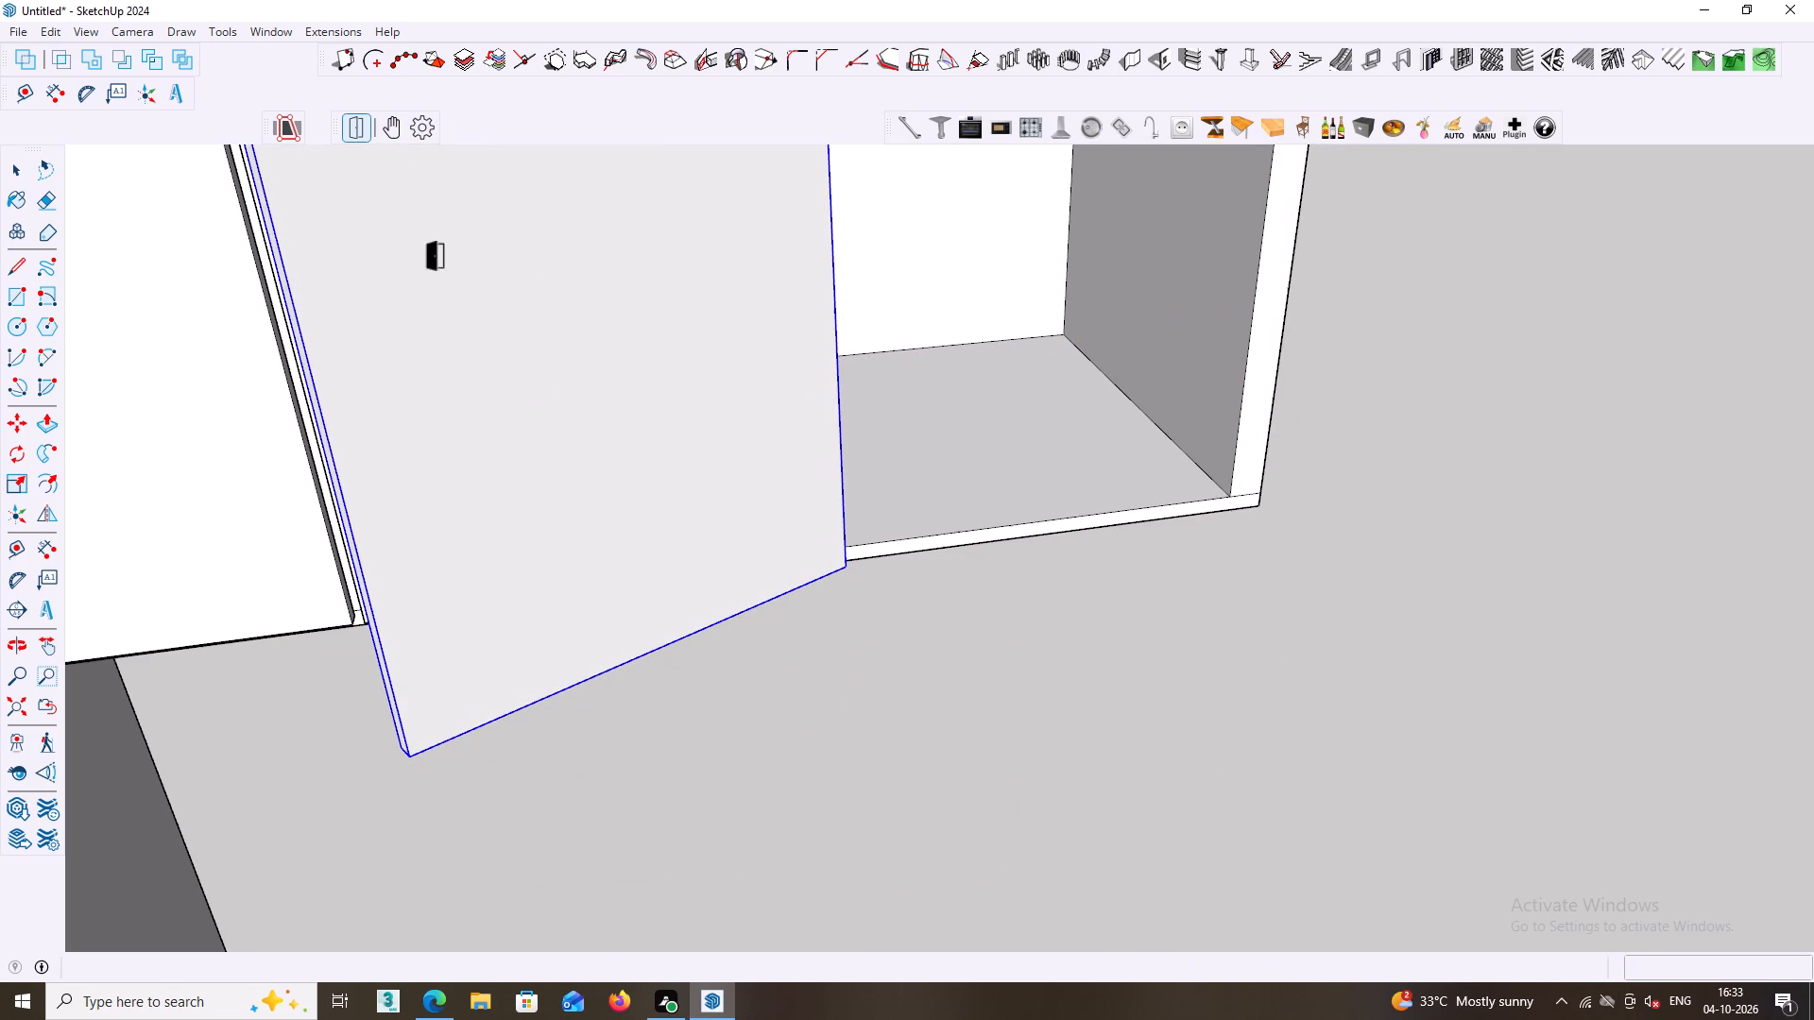
click(420, 241)
key(space)
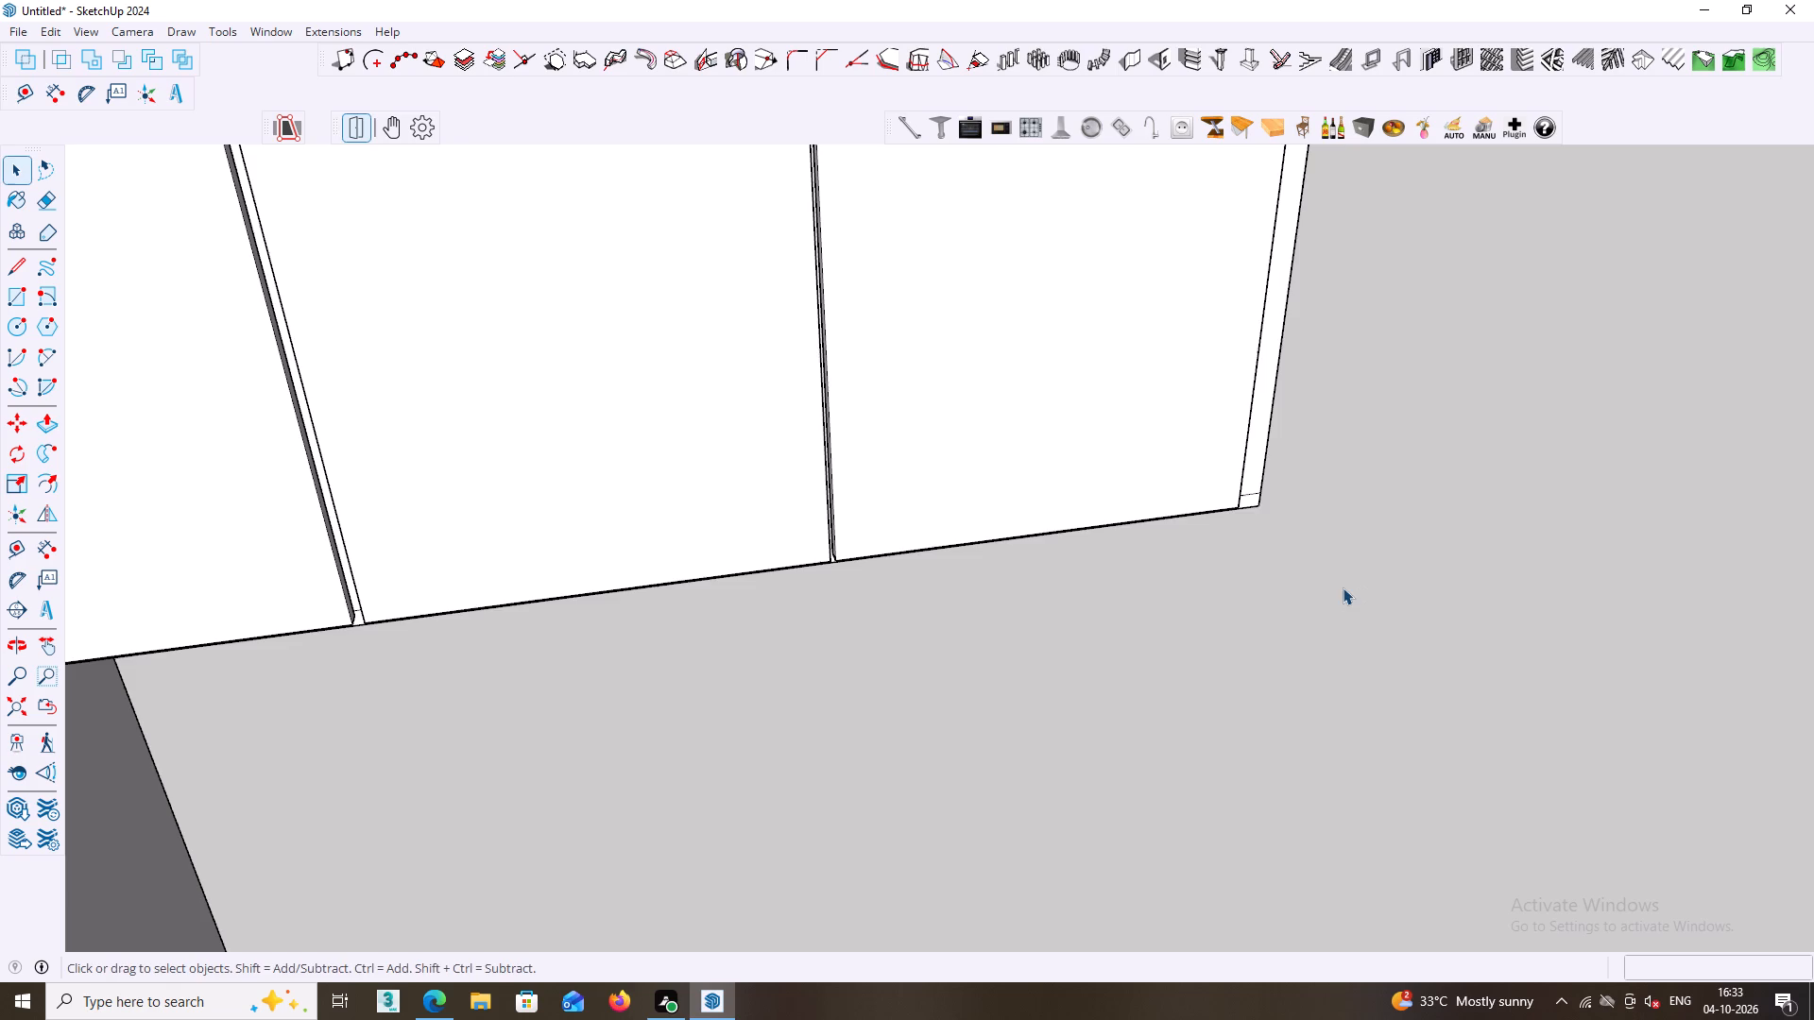
Inside the upper cabinet's frame group, delete the short seam line at the front face's lower outer corner, and leave the group.
scroll(1346, 589, down, 5)
scroll(1325, 522, up, 3)
middle_drag(1309, 518, 1292, 397)
scroll(1334, 572, up, 4)
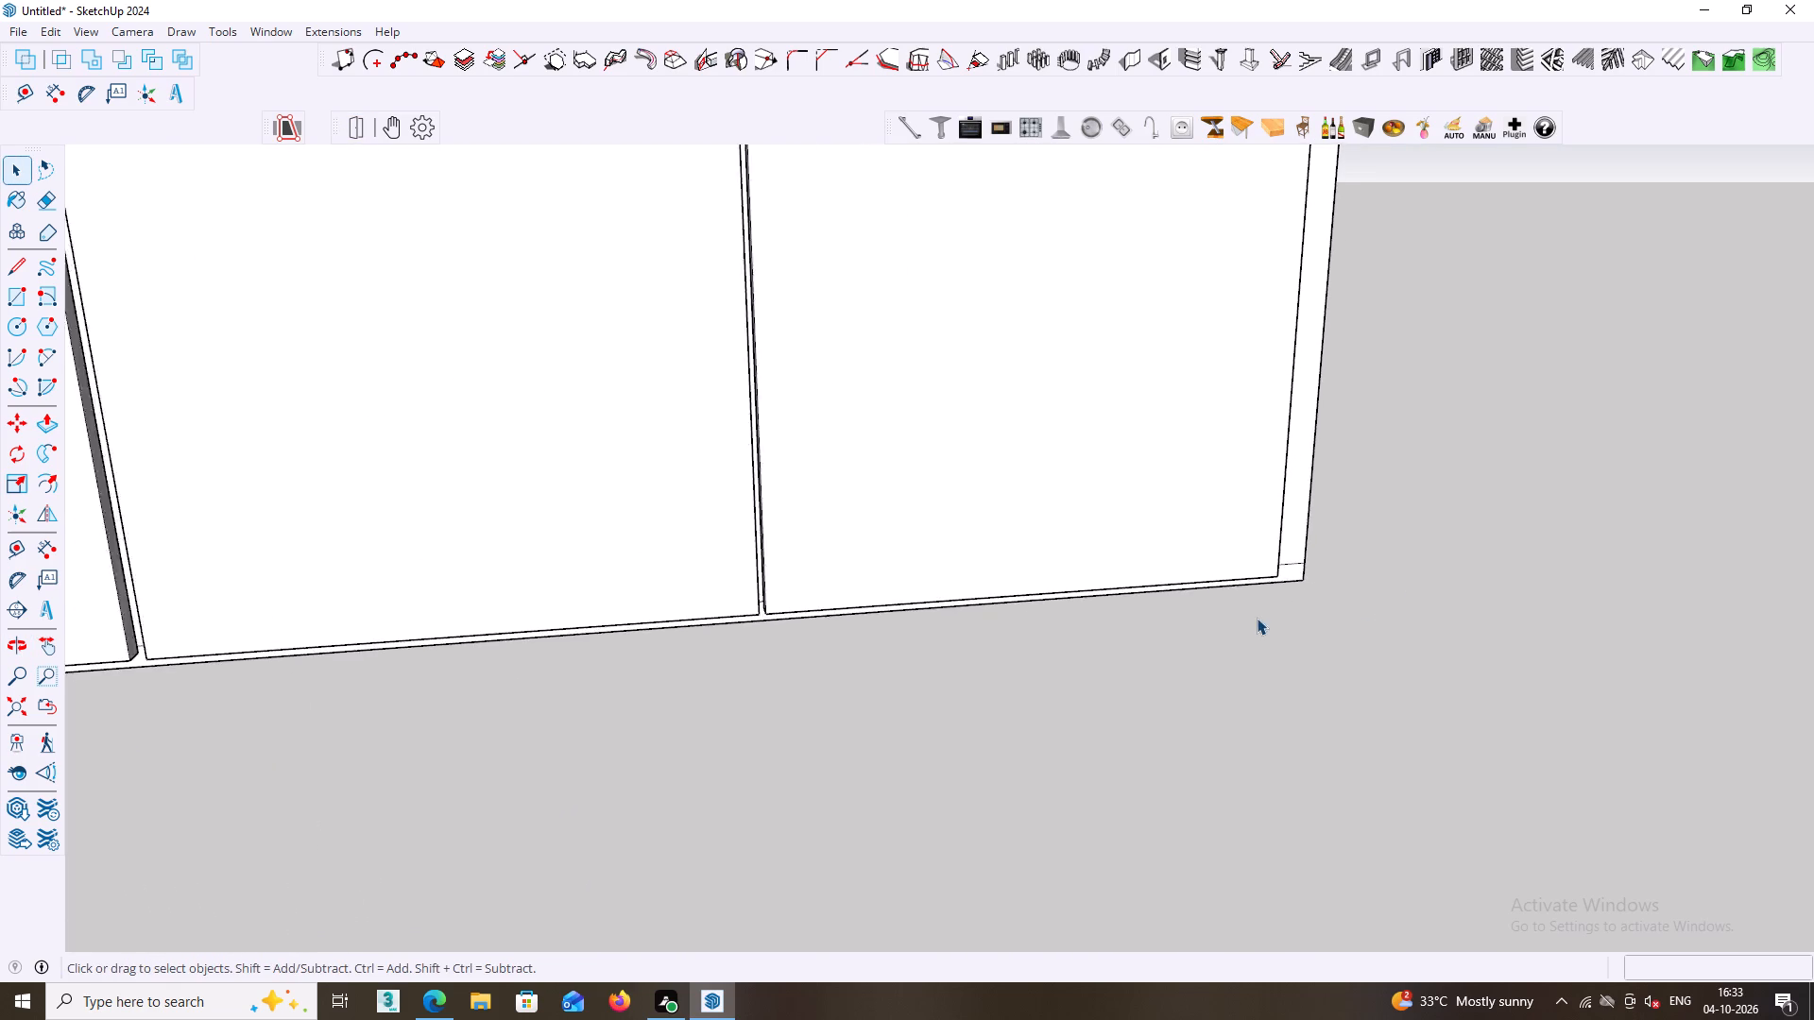
scroll(1257, 618, up, 3)
double_click(1293, 547)
click(1293, 547)
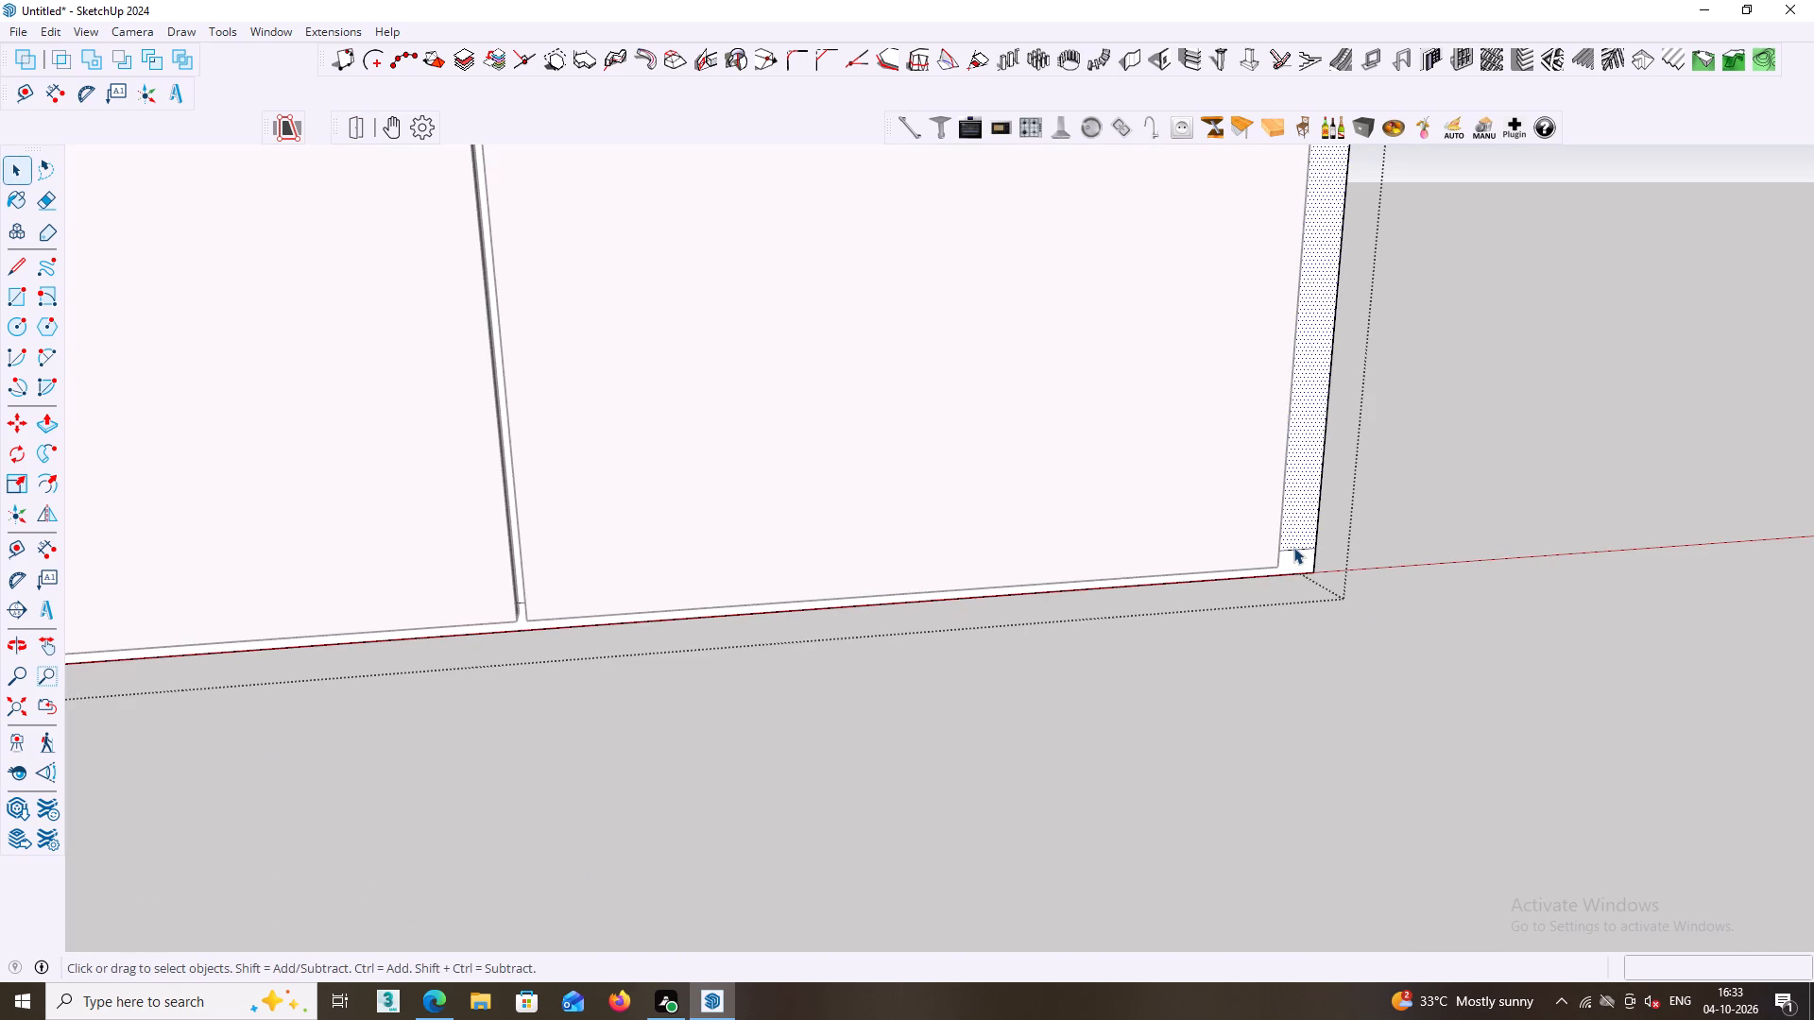
click(1294, 551)
key(Delete)
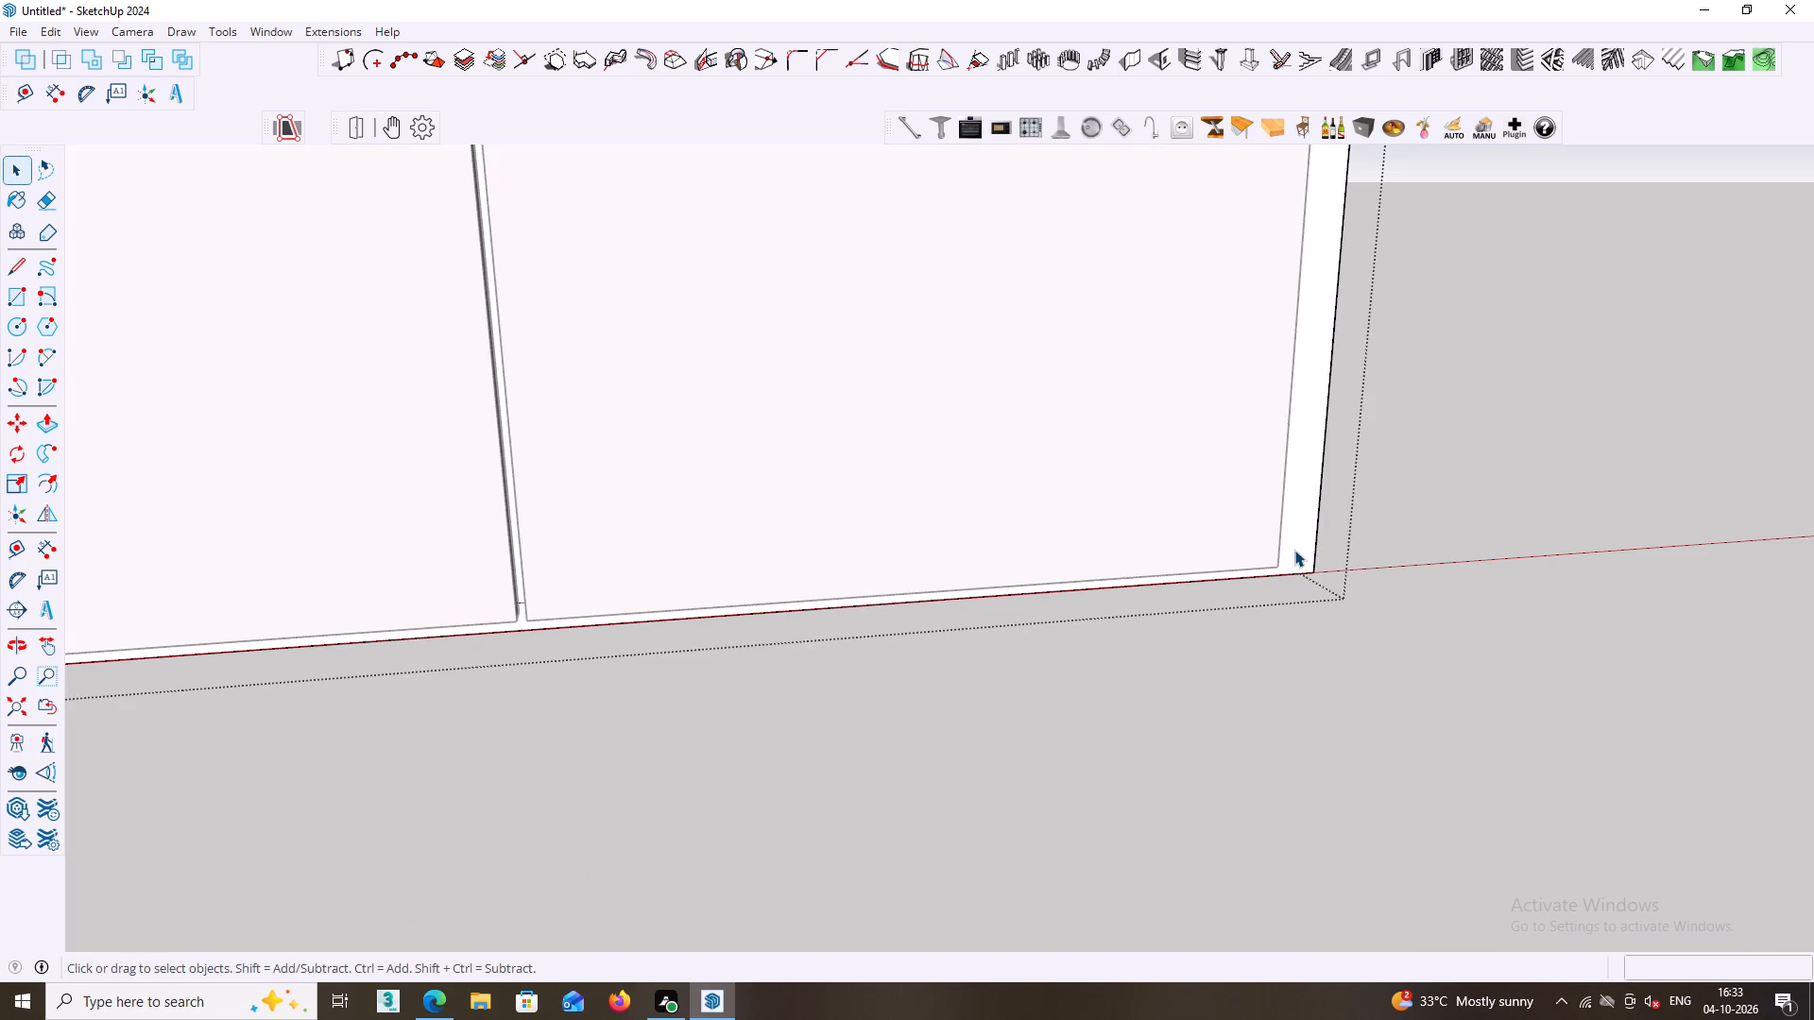
scroll(1296, 548, down, 9)
shift+middle_drag(1153, 589, 1137, 853)
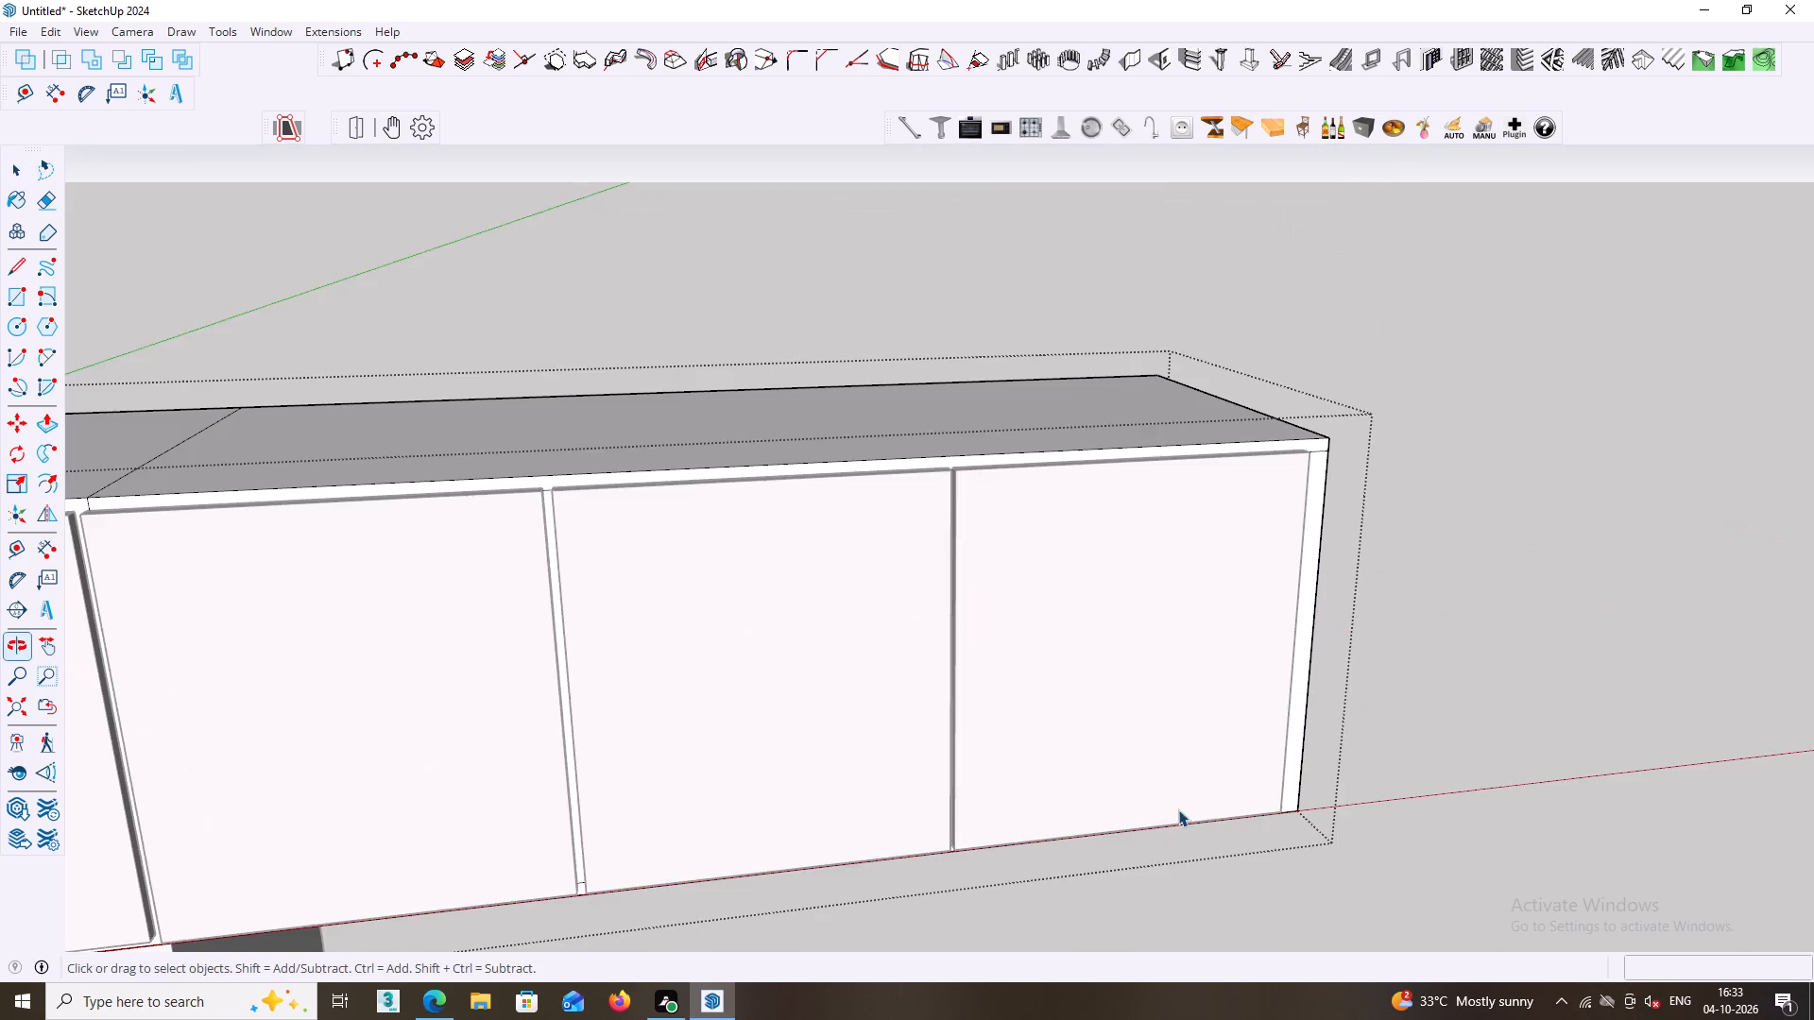
click(1413, 612)
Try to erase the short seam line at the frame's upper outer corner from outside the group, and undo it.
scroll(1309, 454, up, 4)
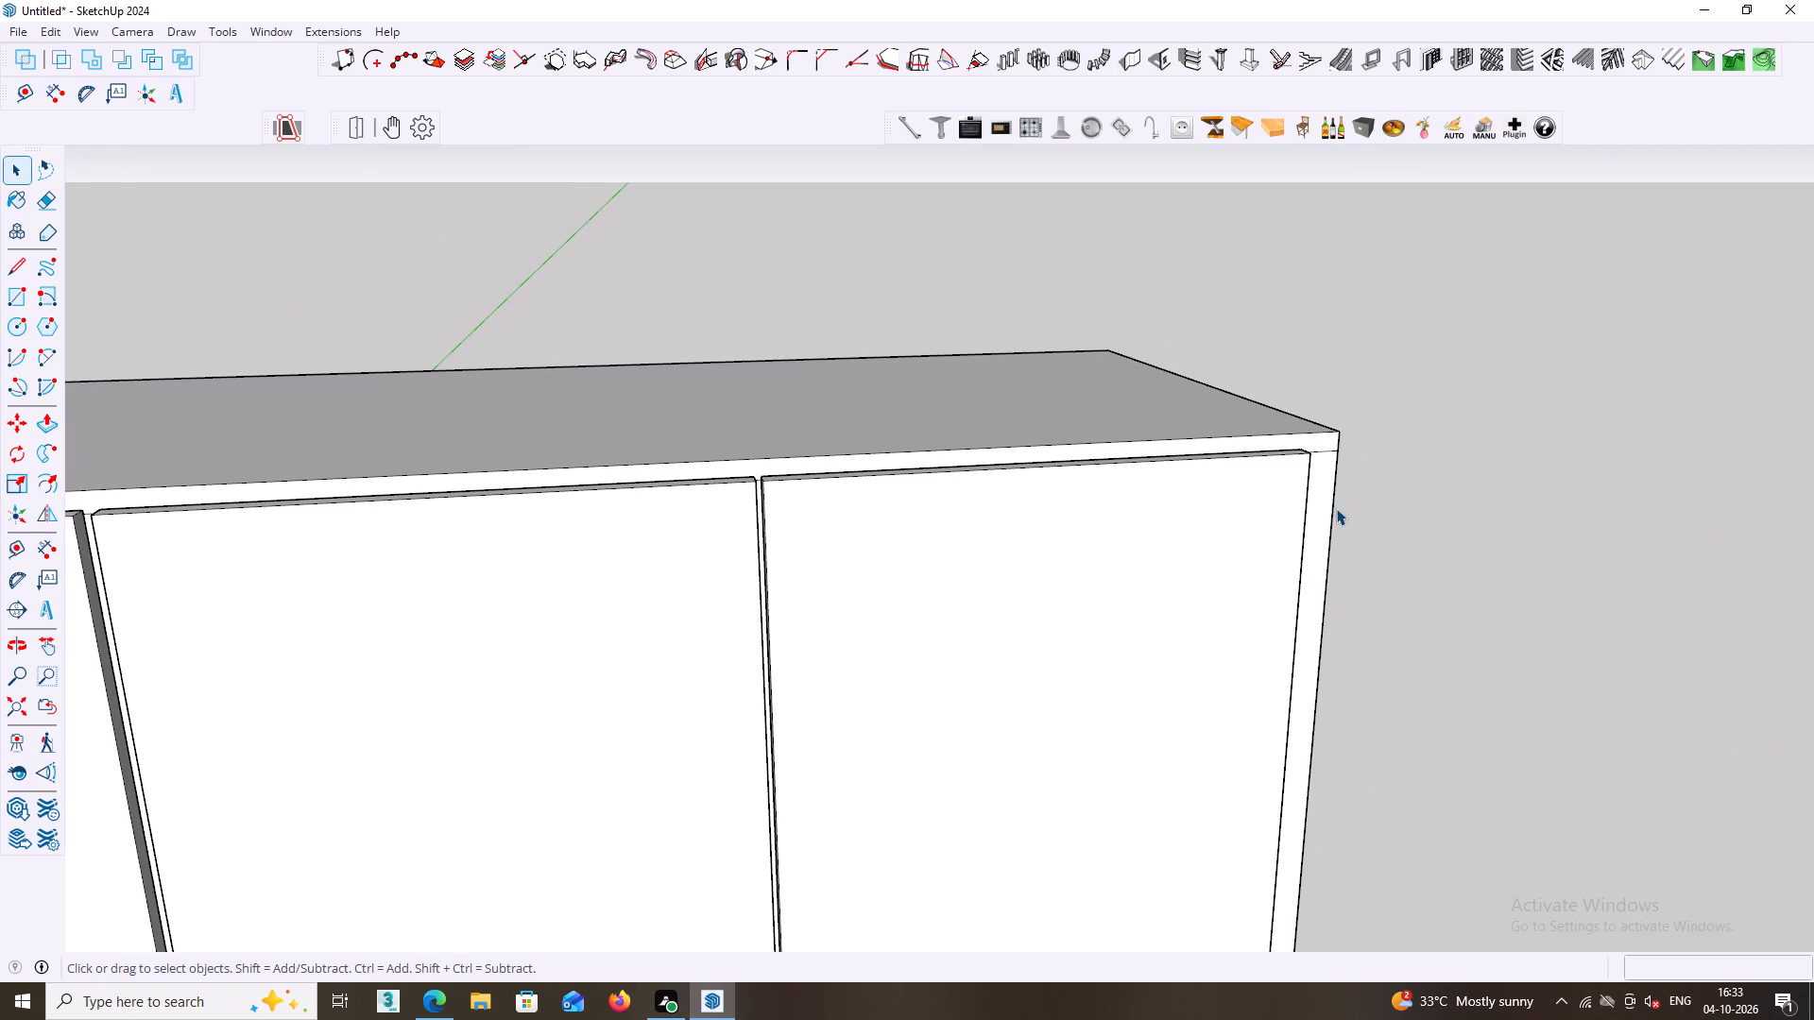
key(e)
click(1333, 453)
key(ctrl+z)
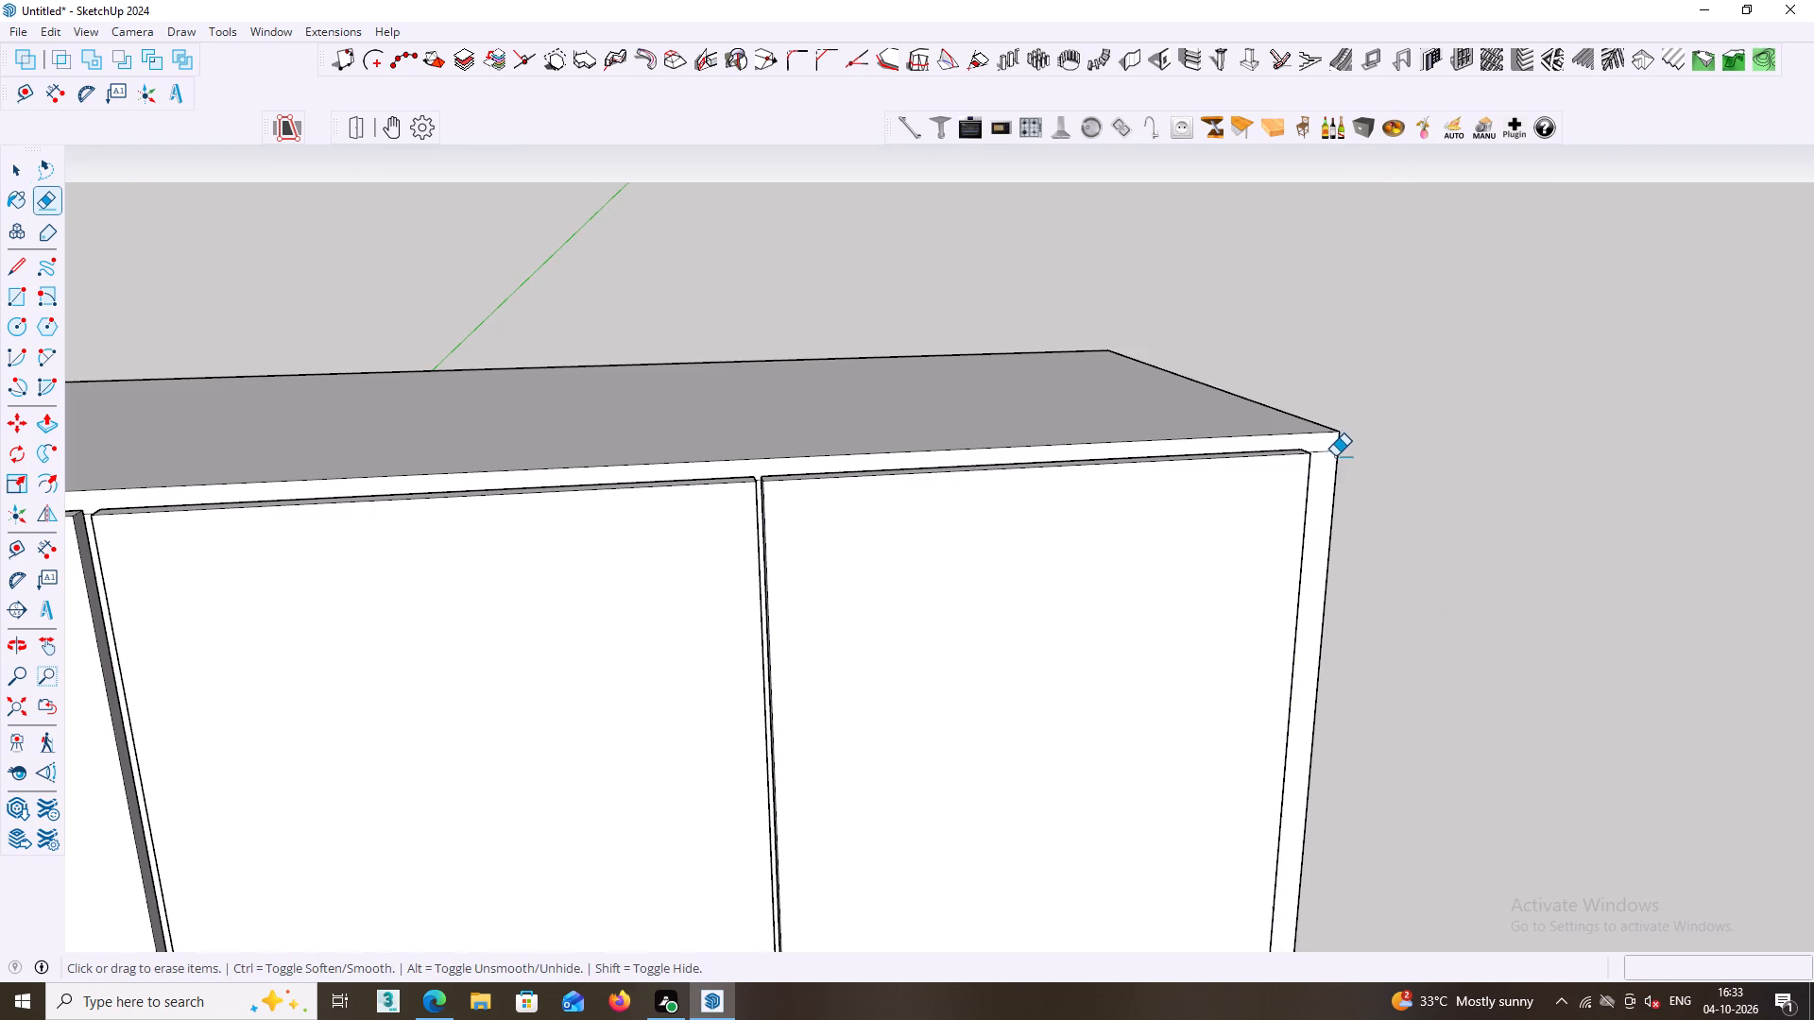
Inside the upper cabinet's frame group, delete the short seam line at the front face's upper outer corner, and leave the group.
key(space)
click(1318, 449)
triple_click(1318, 449)
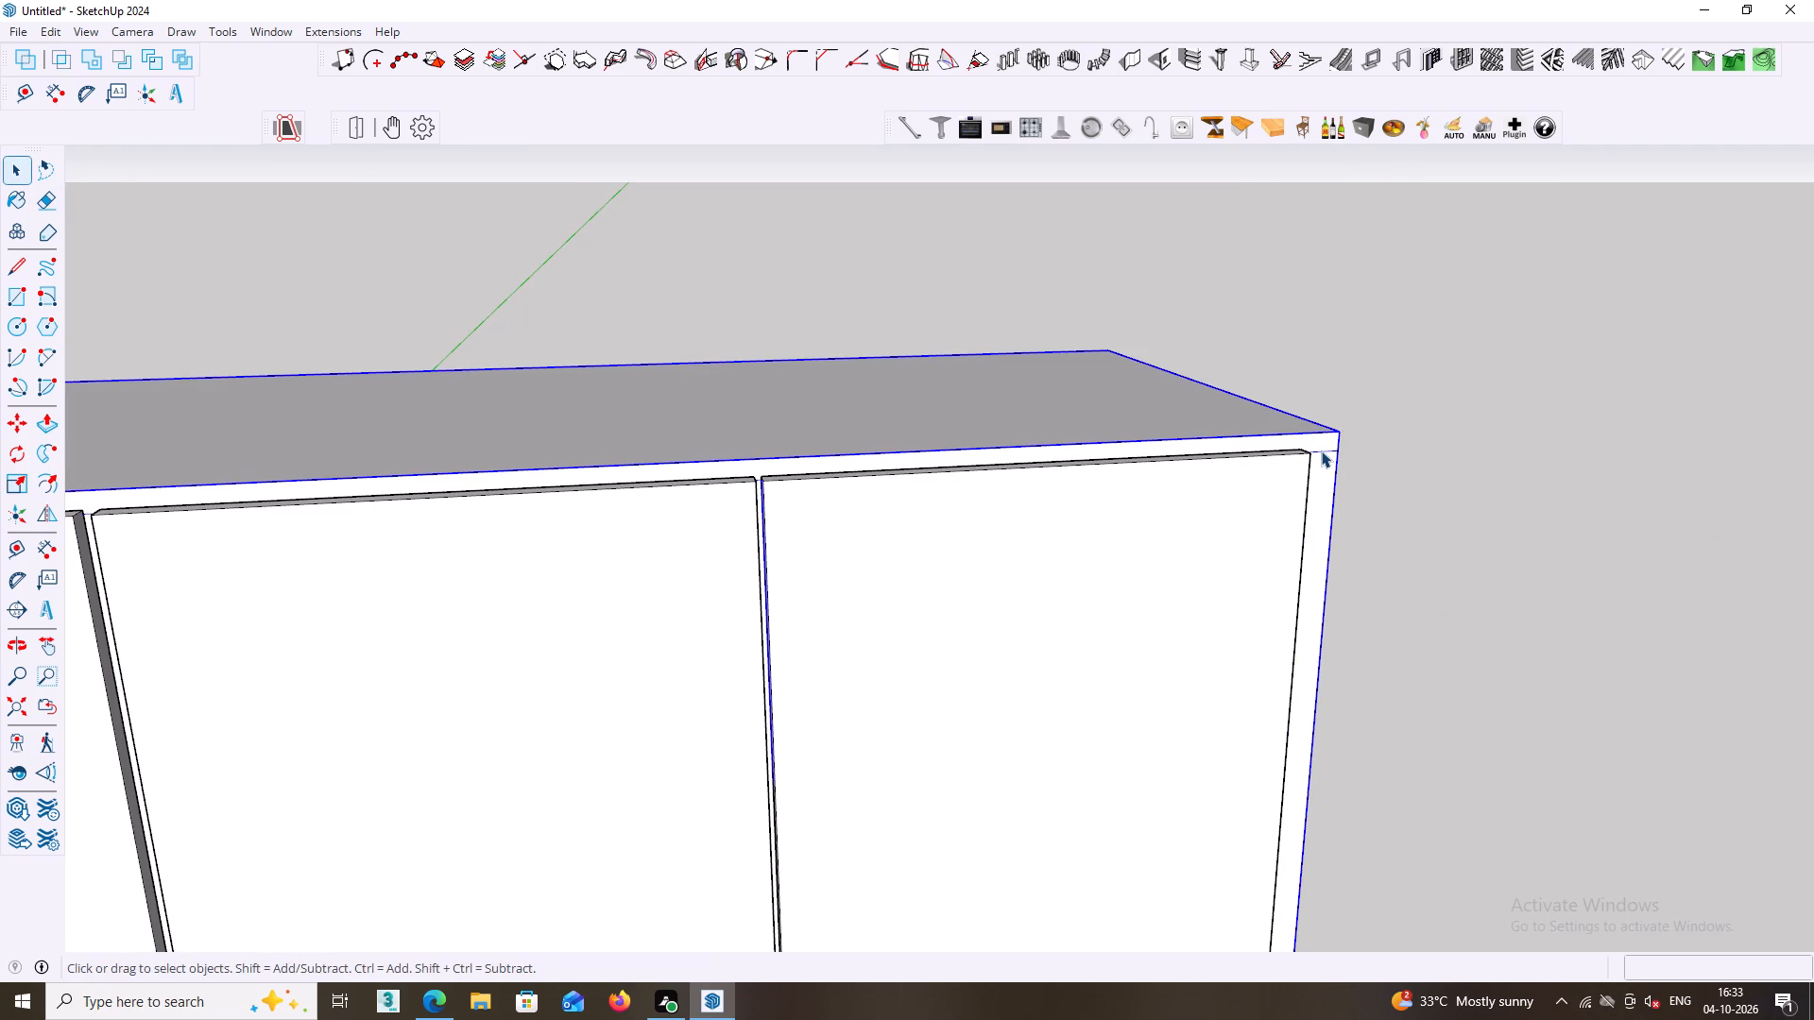
click(1322, 449)
double_click(1322, 449)
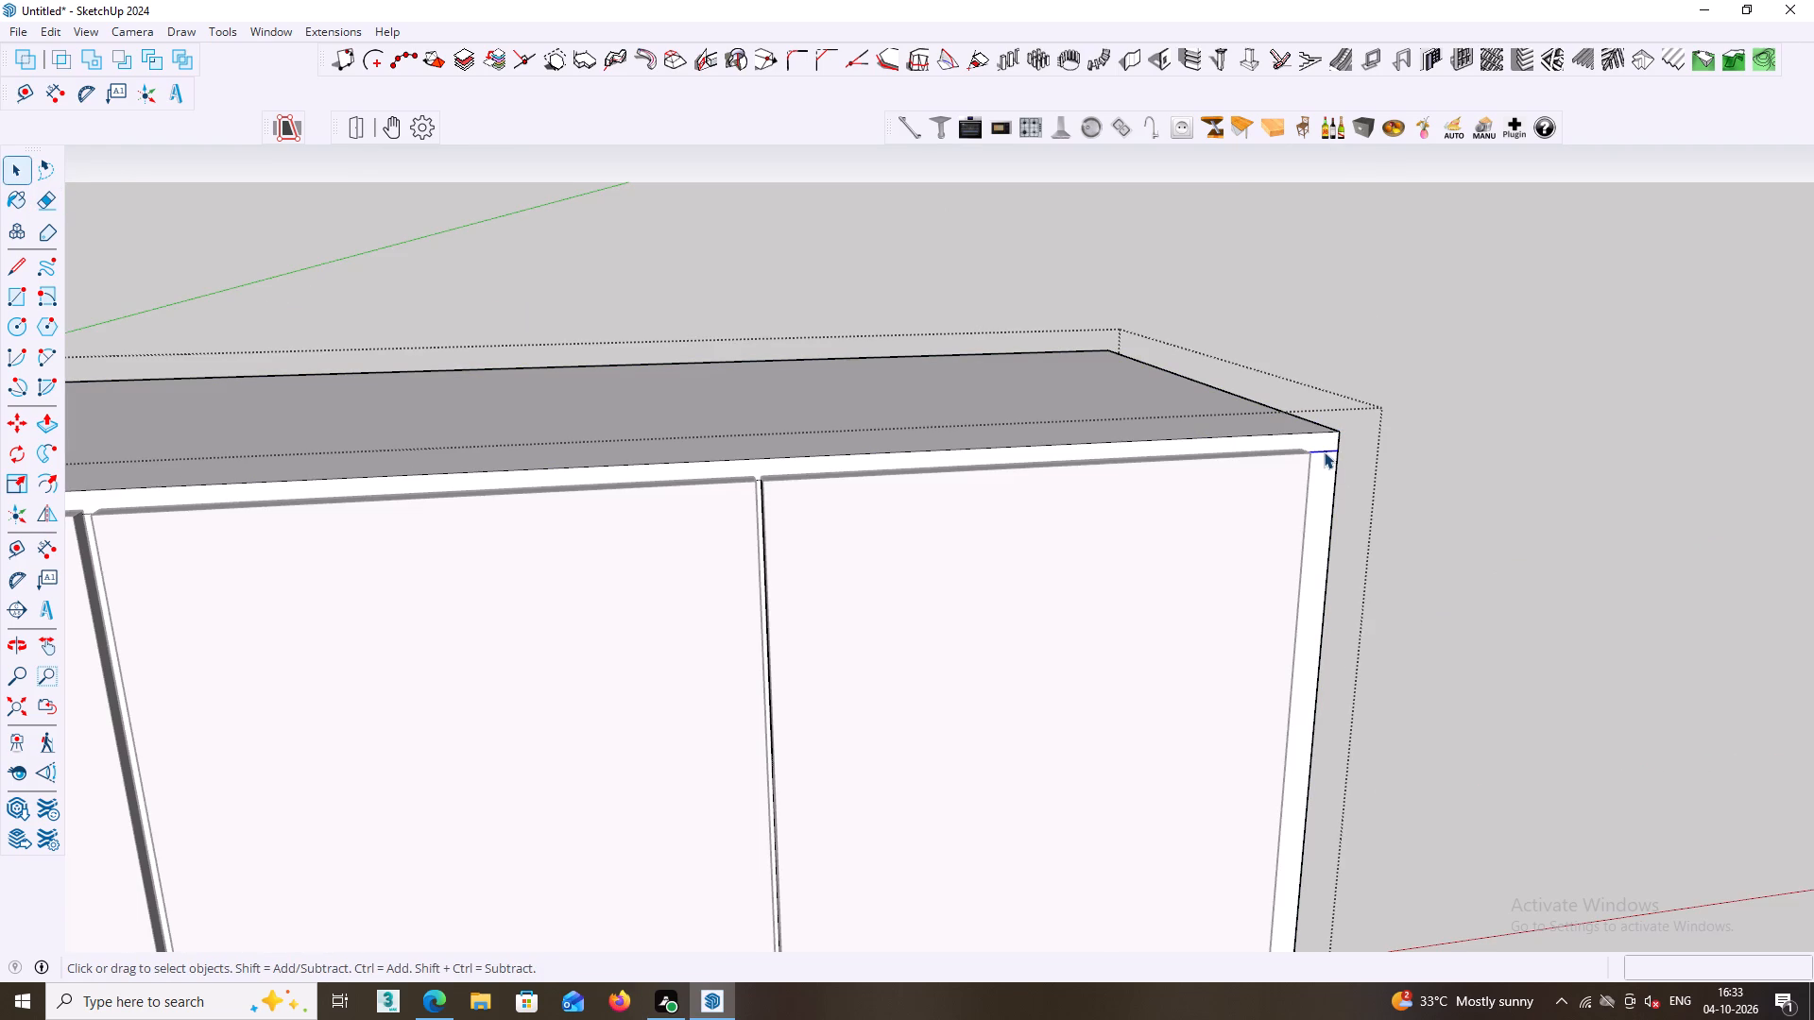
key(Delete)
scroll(1324, 451, down, 2)
scroll(1101, 501, down, 2)
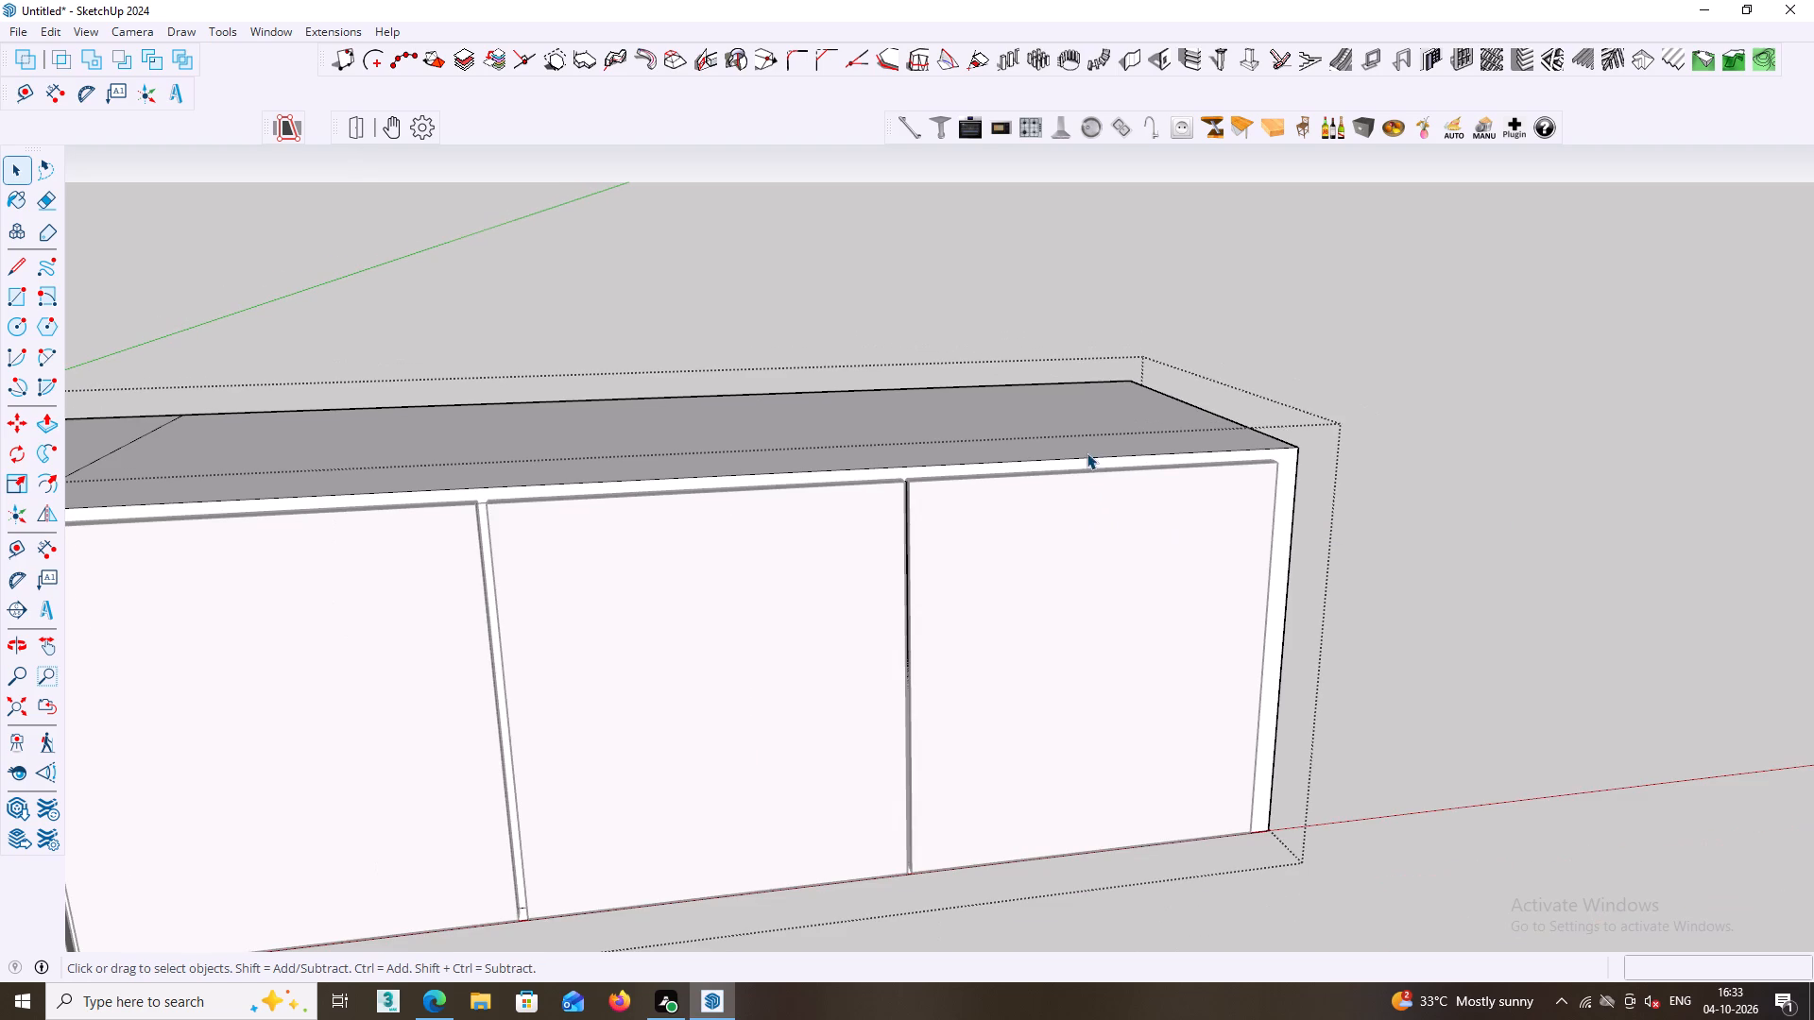
click(1406, 439)
Examine the cleaned upper cabinet and the whole wardrobe from the front and the overhanging end.
middle_drag(1403, 449, 1581, 403)
shift+middle_drag(1508, 422, 1508, 438)
scroll(1508, 429, down, 7)
middle_click(1344, 459)
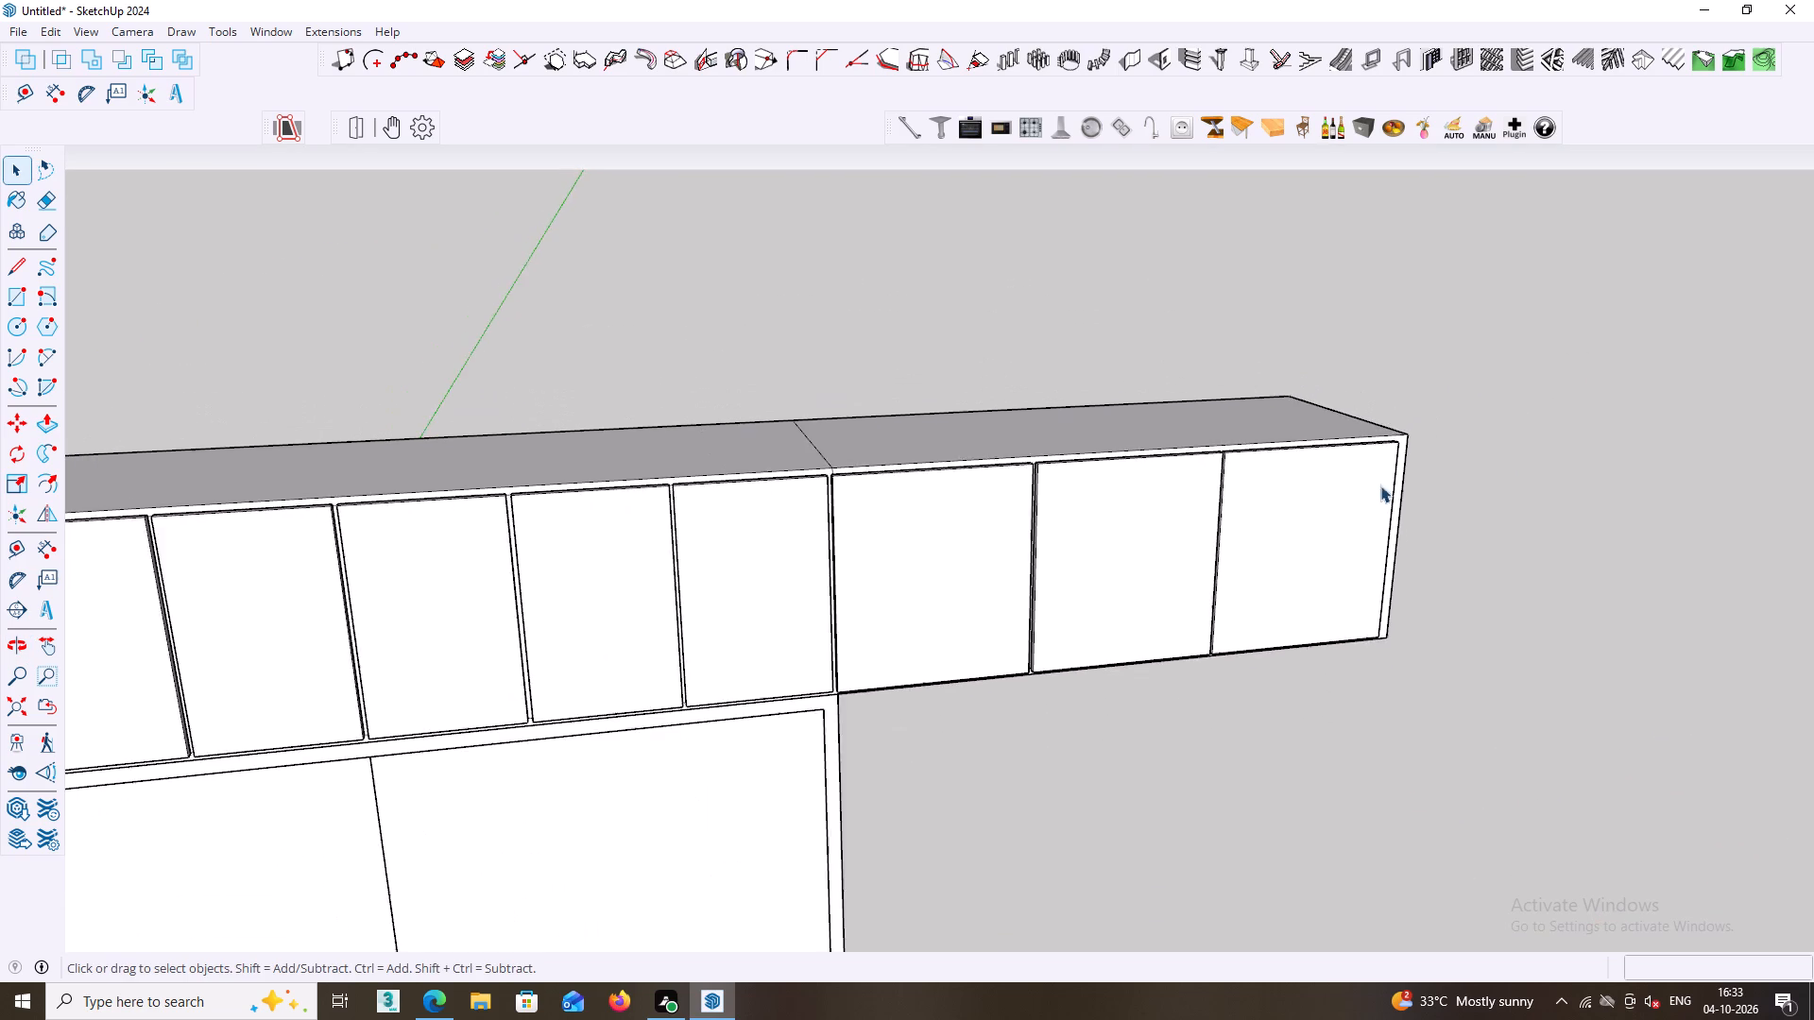
scroll(1380, 485, down, 7)
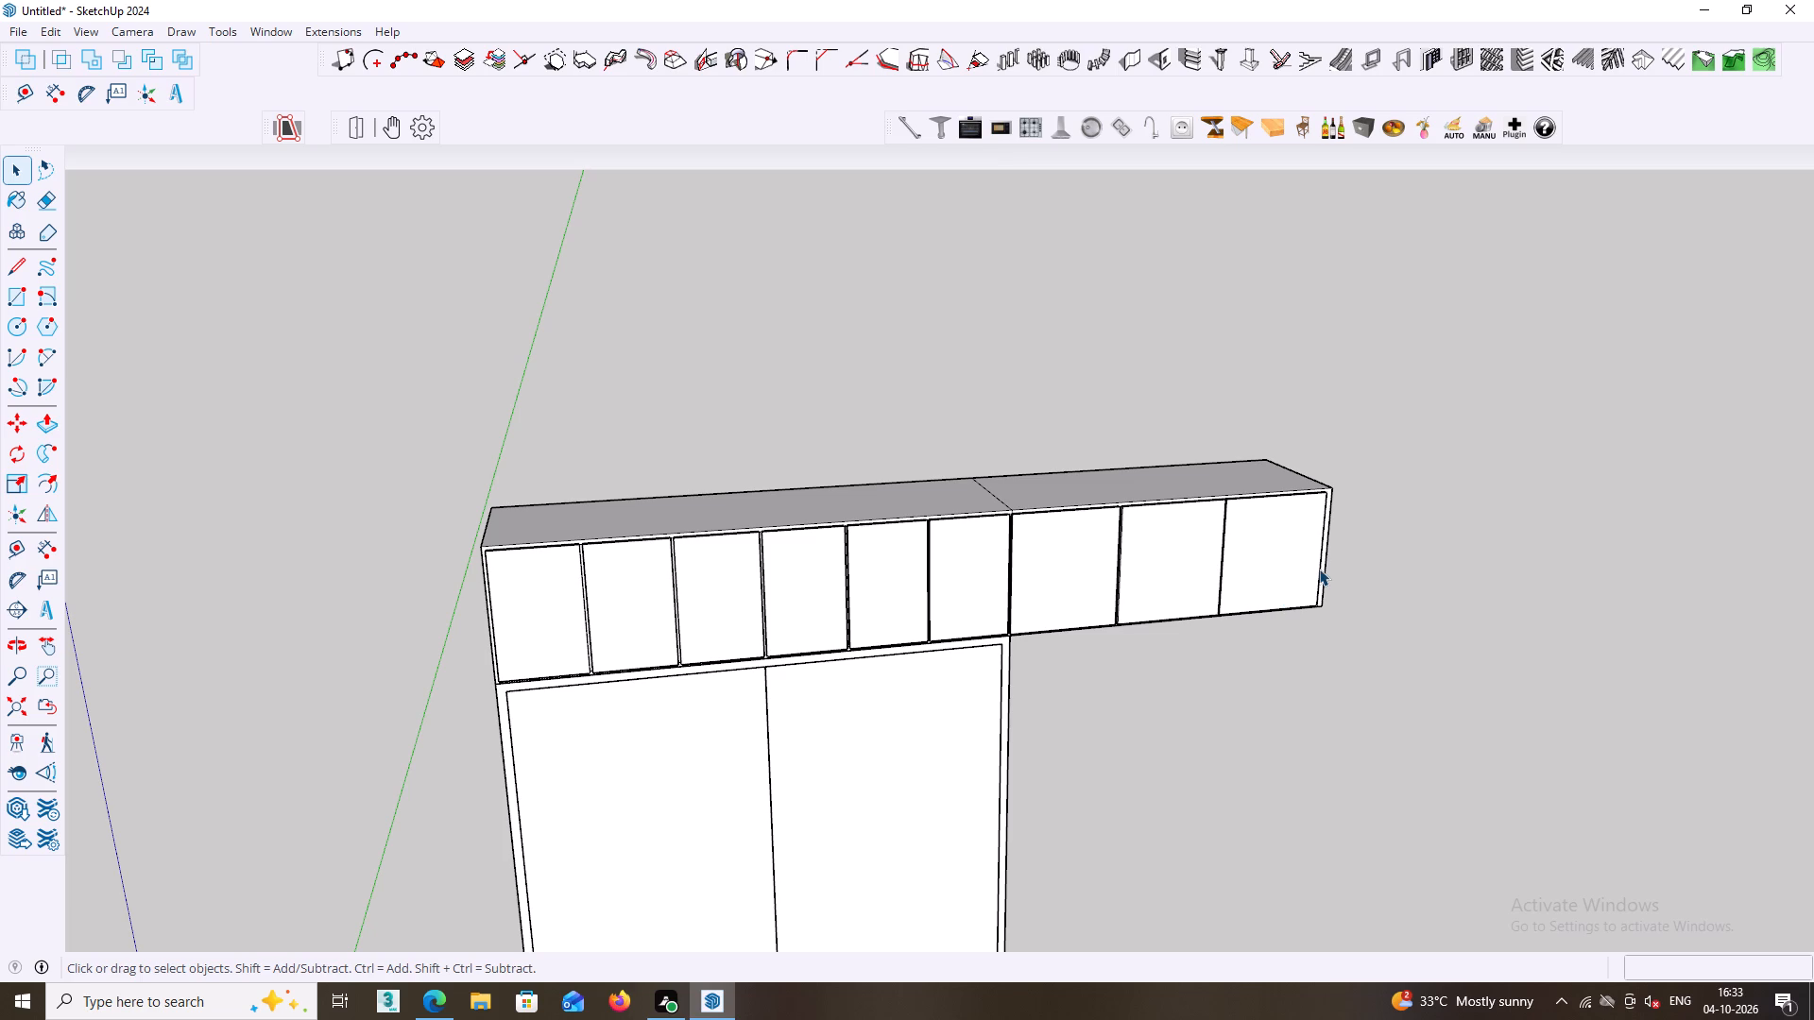
middle_drag(1319, 569, 1309, 396)
middle_drag(1236, 483, 1227, 437)
shift+middle_drag(1228, 445, 1222, 266)
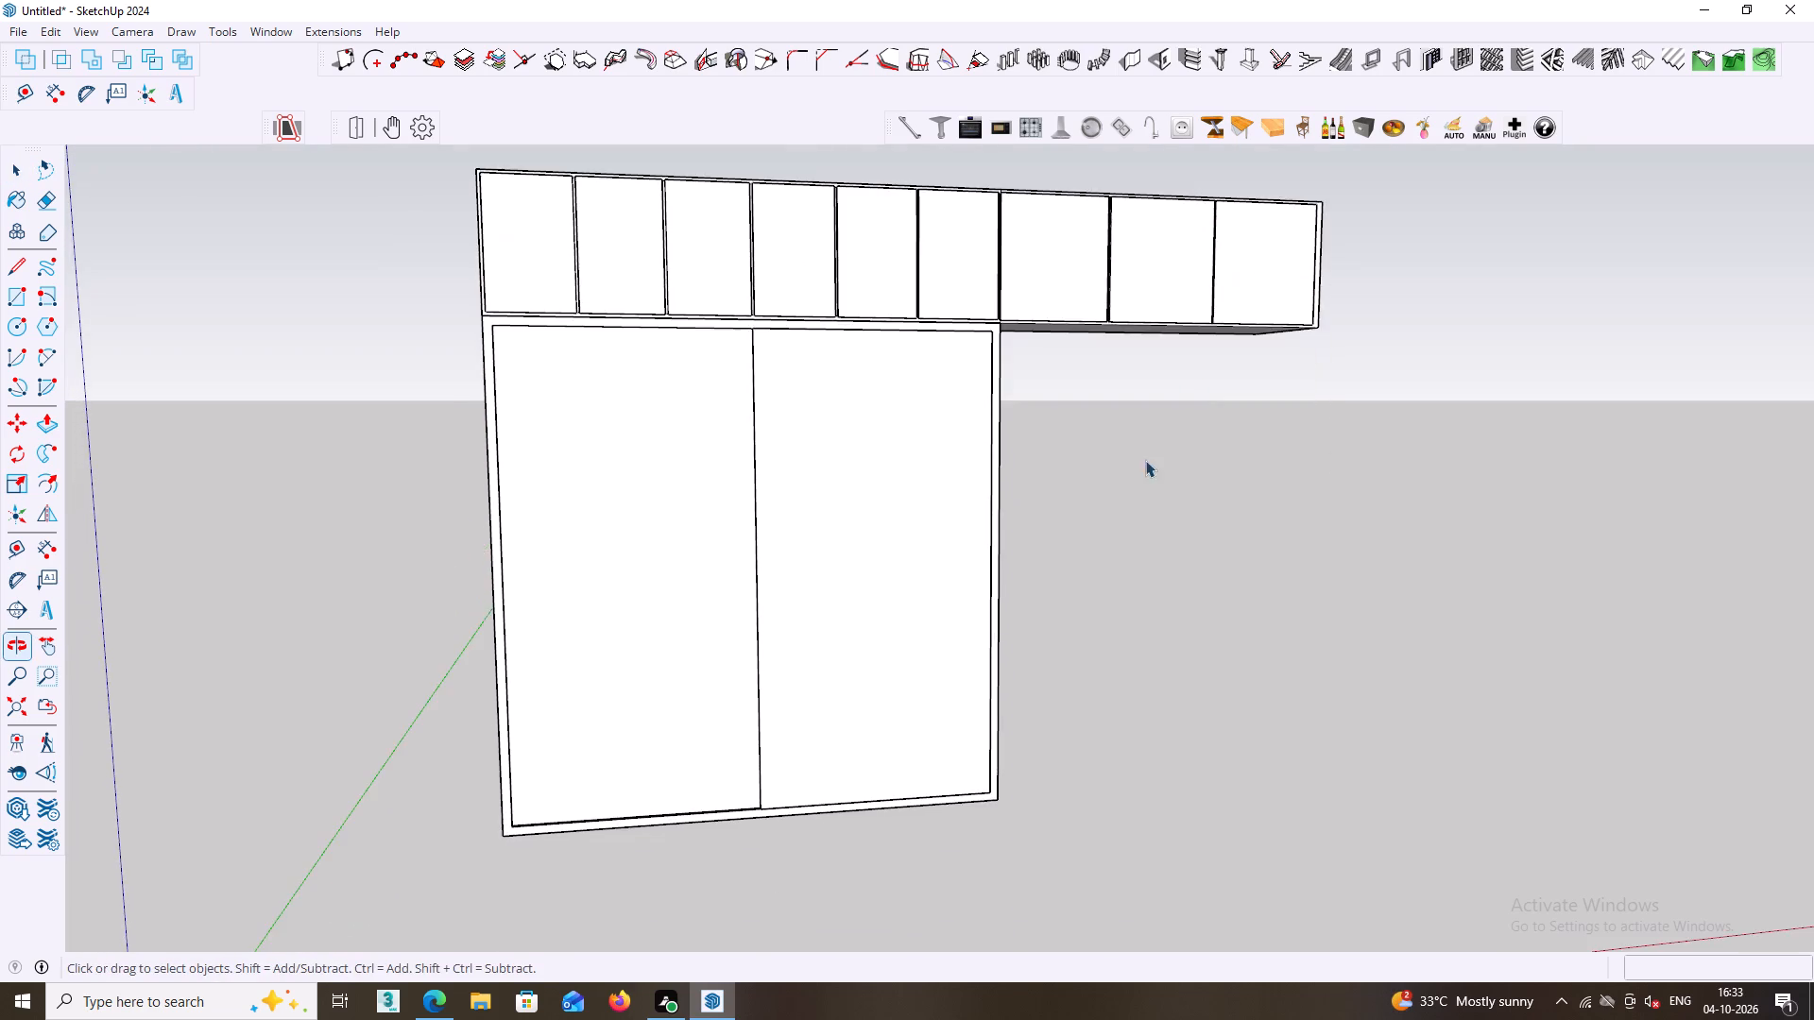
scroll(1130, 469, down, 2)
middle_drag(1131, 570, 1060, 595)
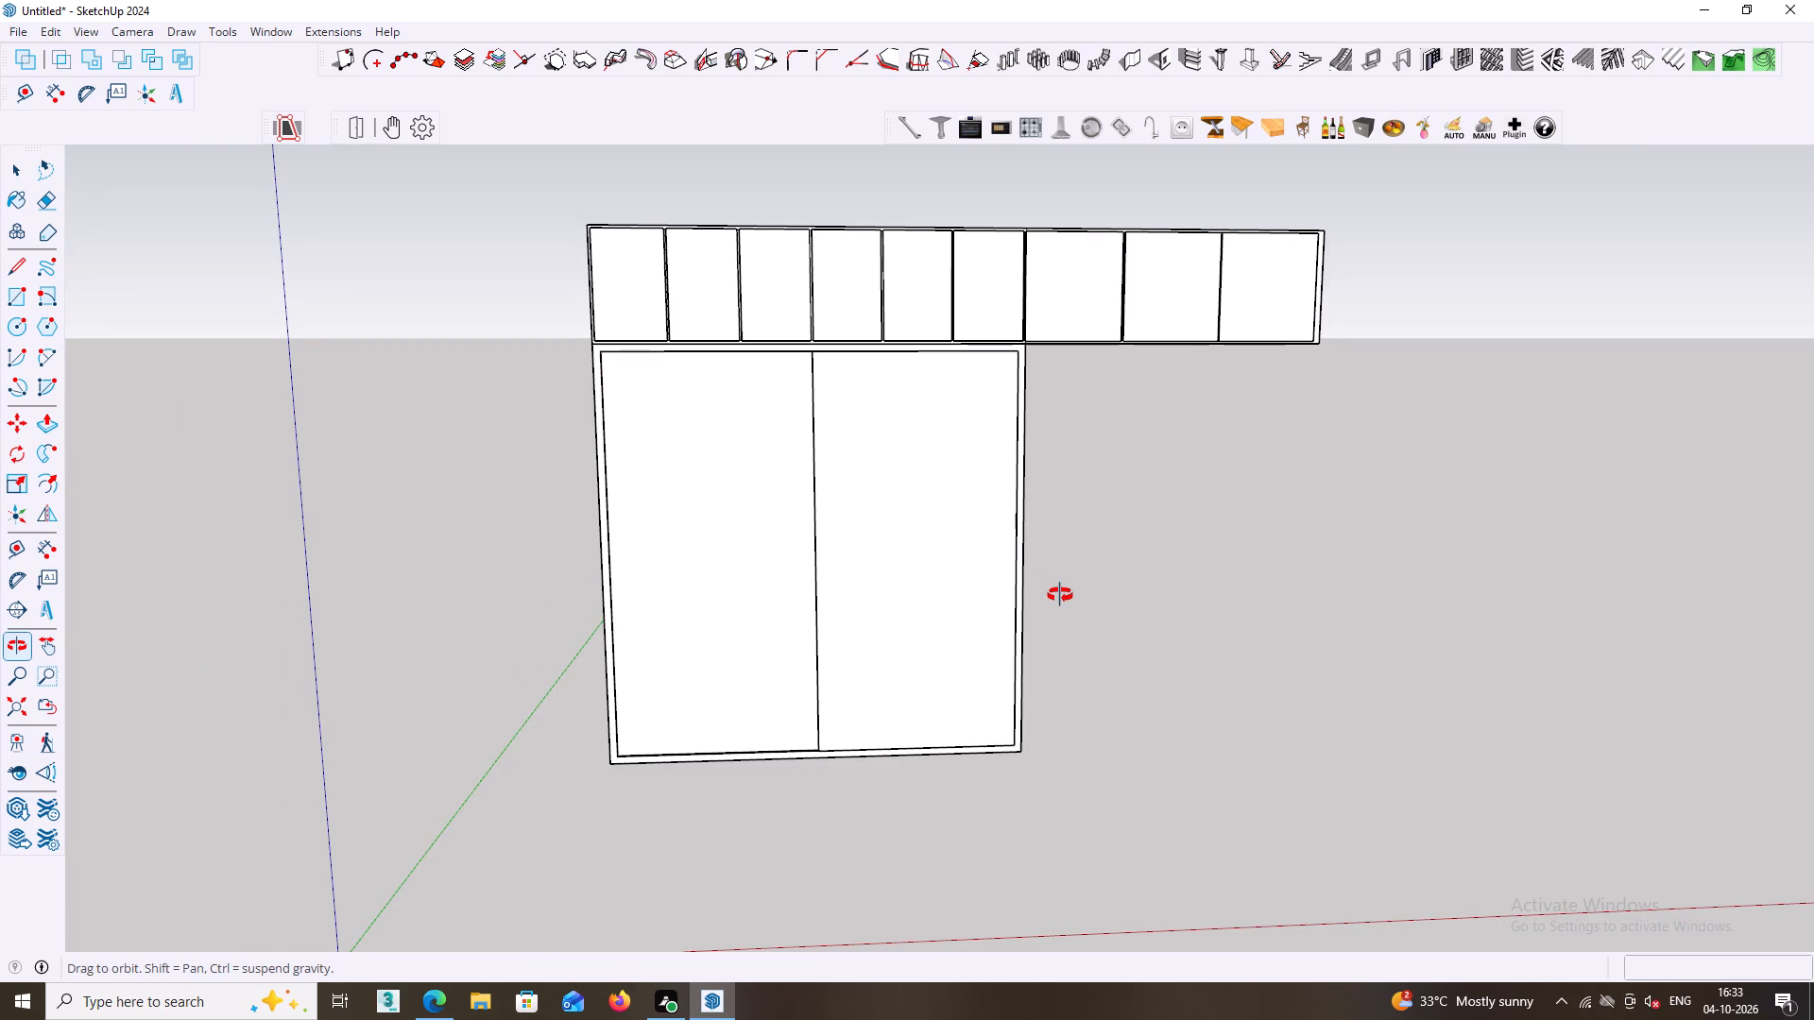
middle_drag(1060, 595, 912, 594)
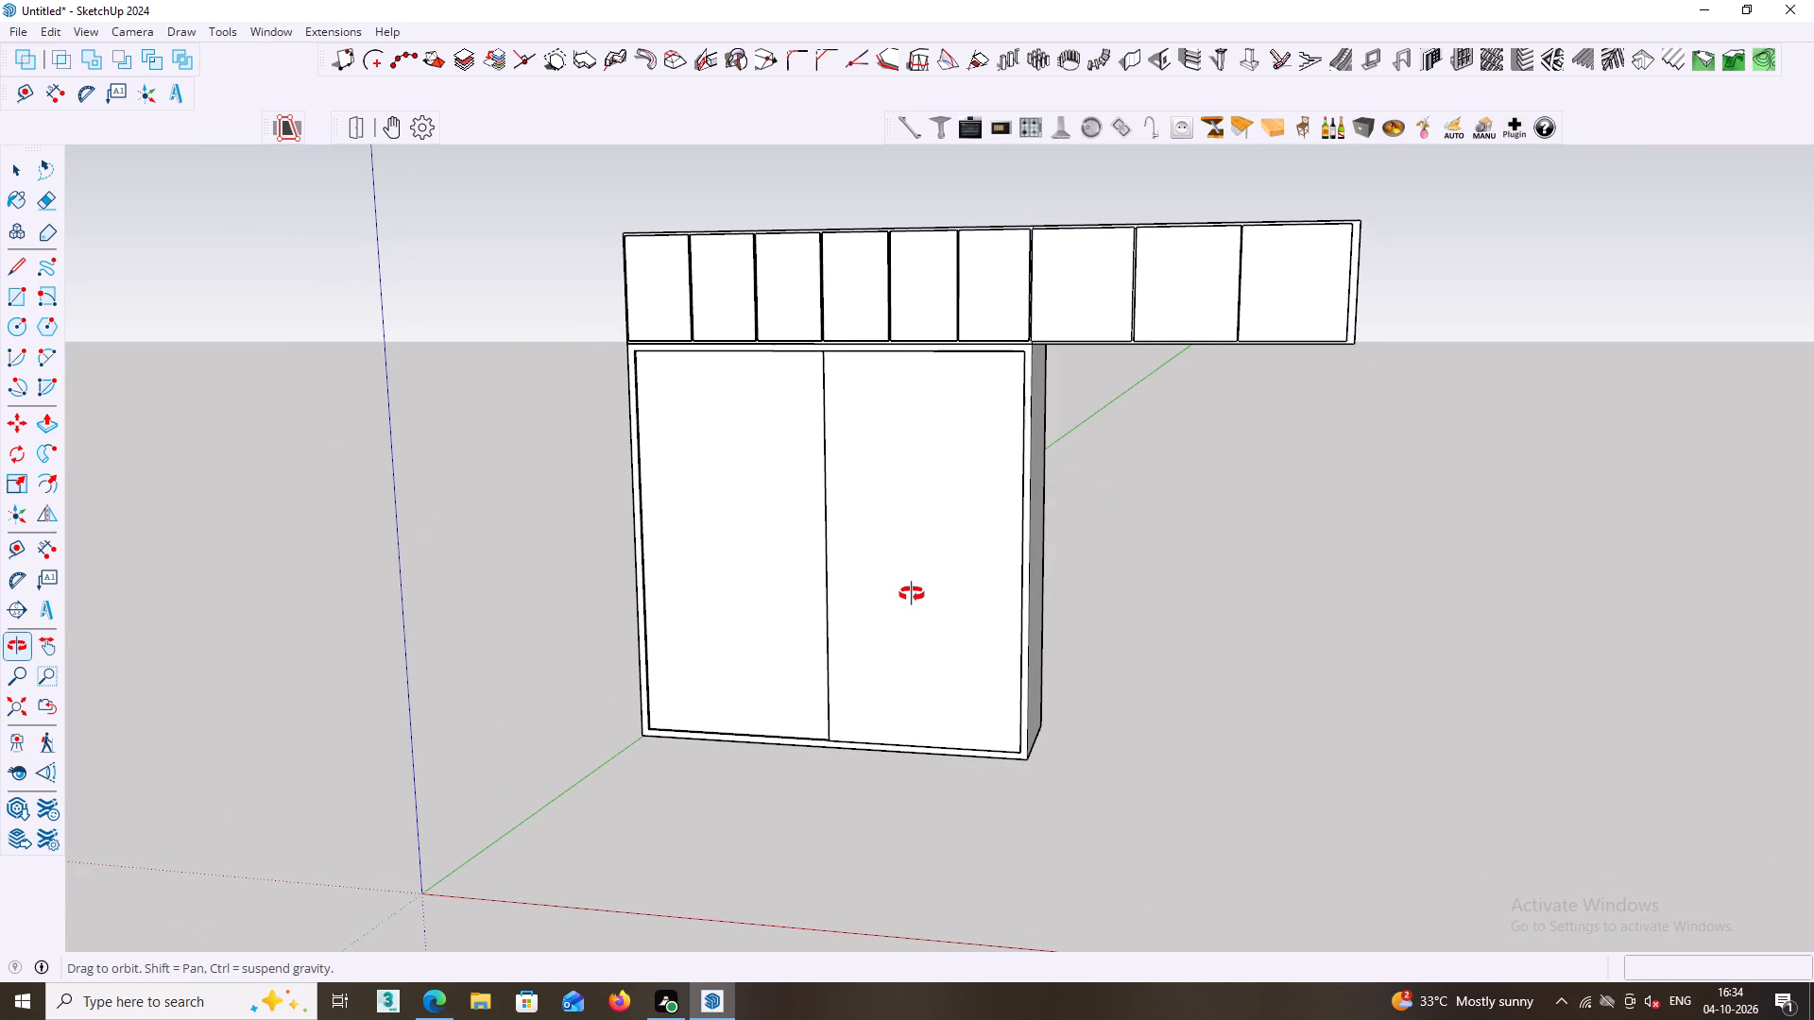
middle_drag(912, 594, 841, 581)
middle_drag(1136, 499, 1076, 501)
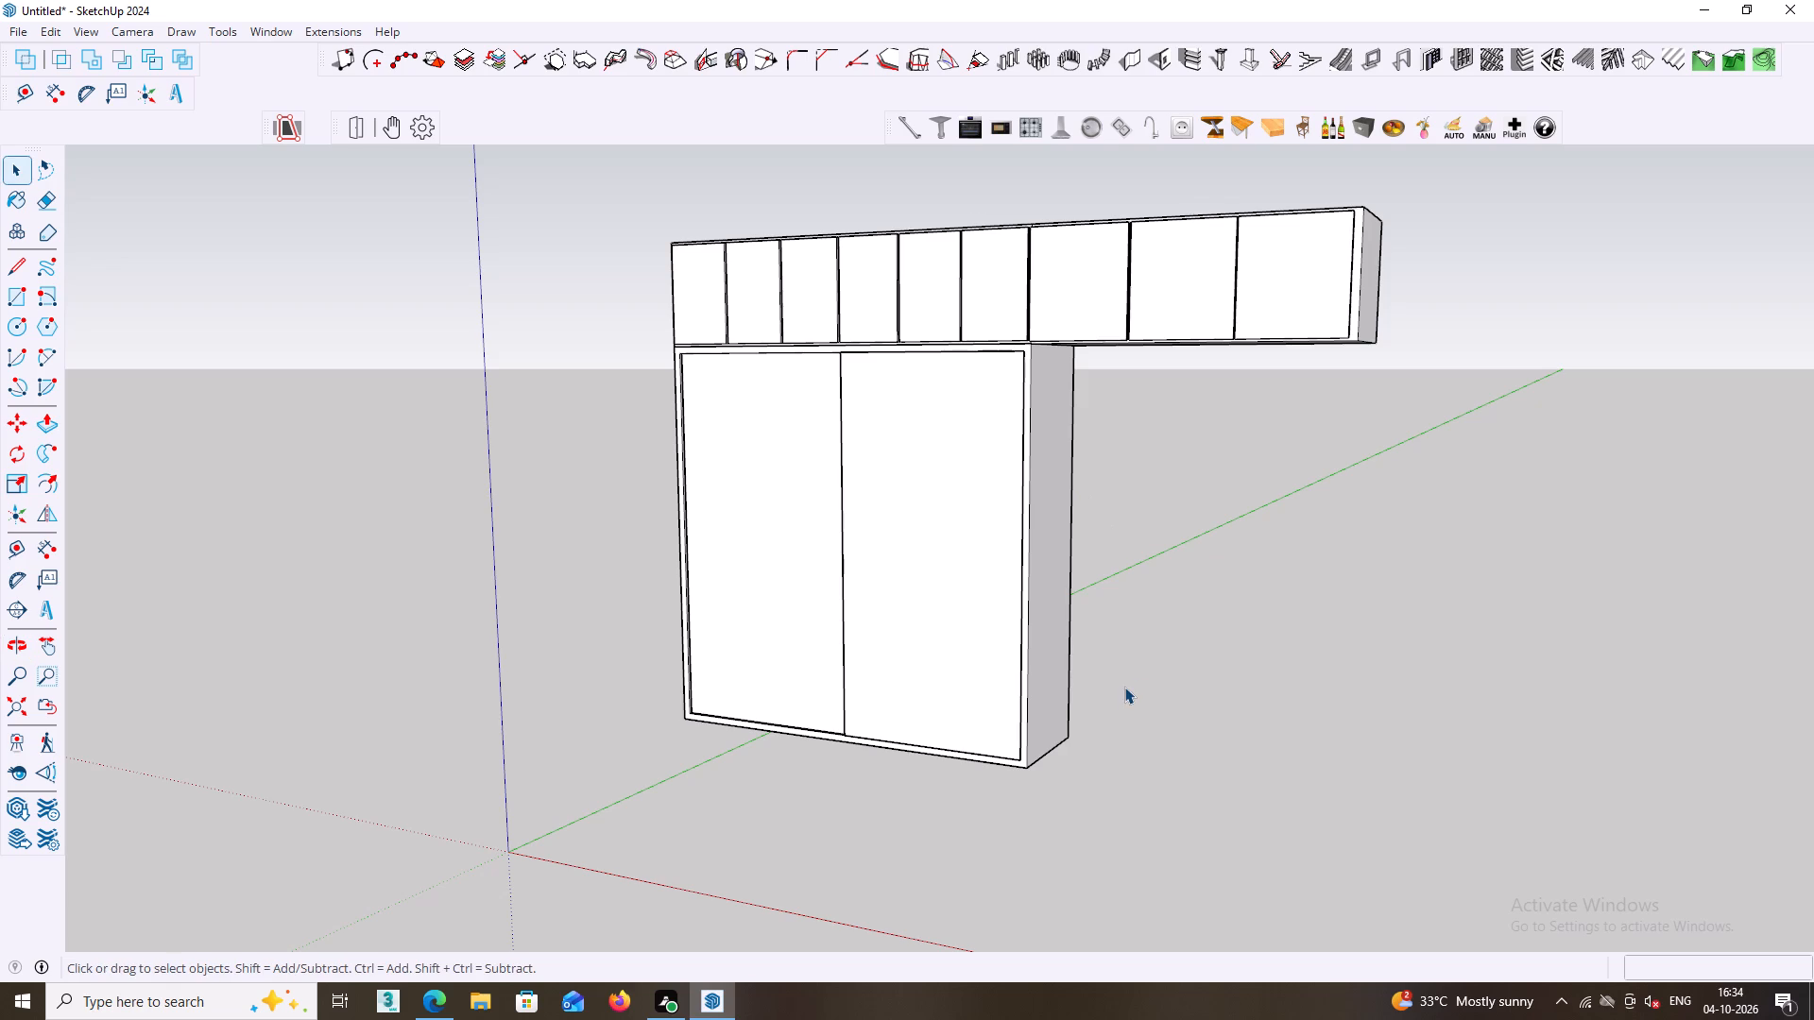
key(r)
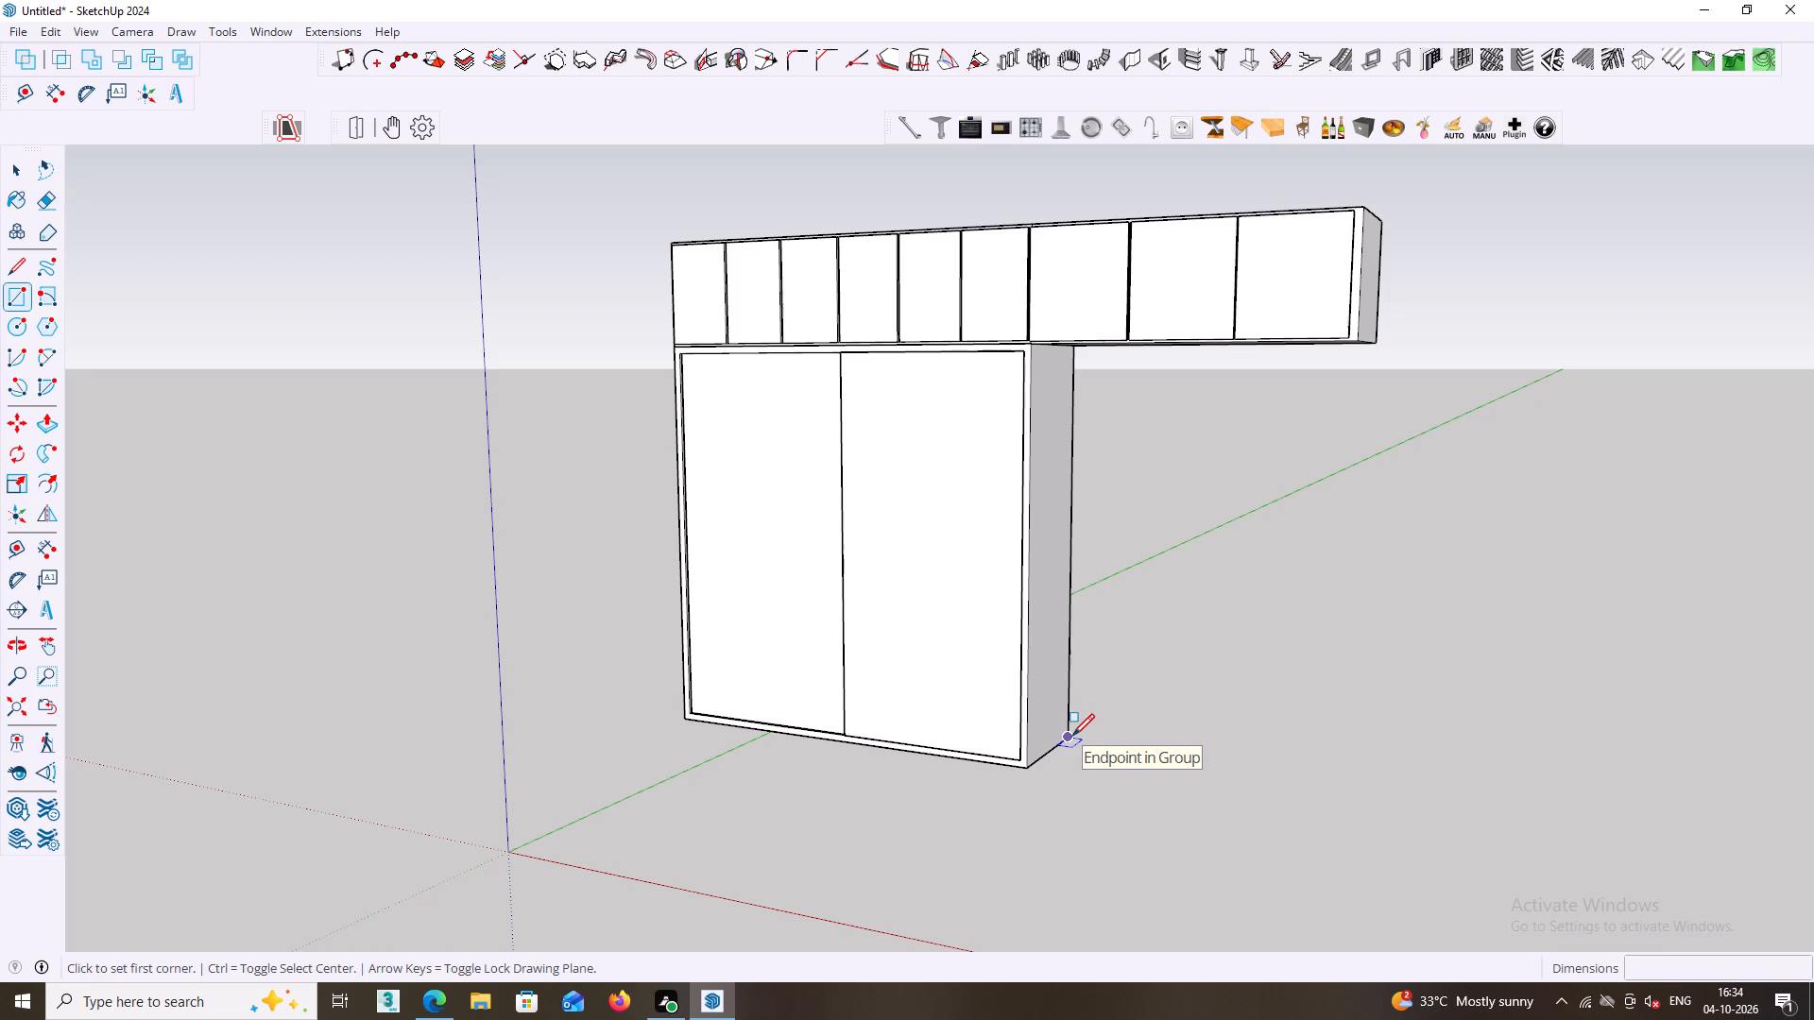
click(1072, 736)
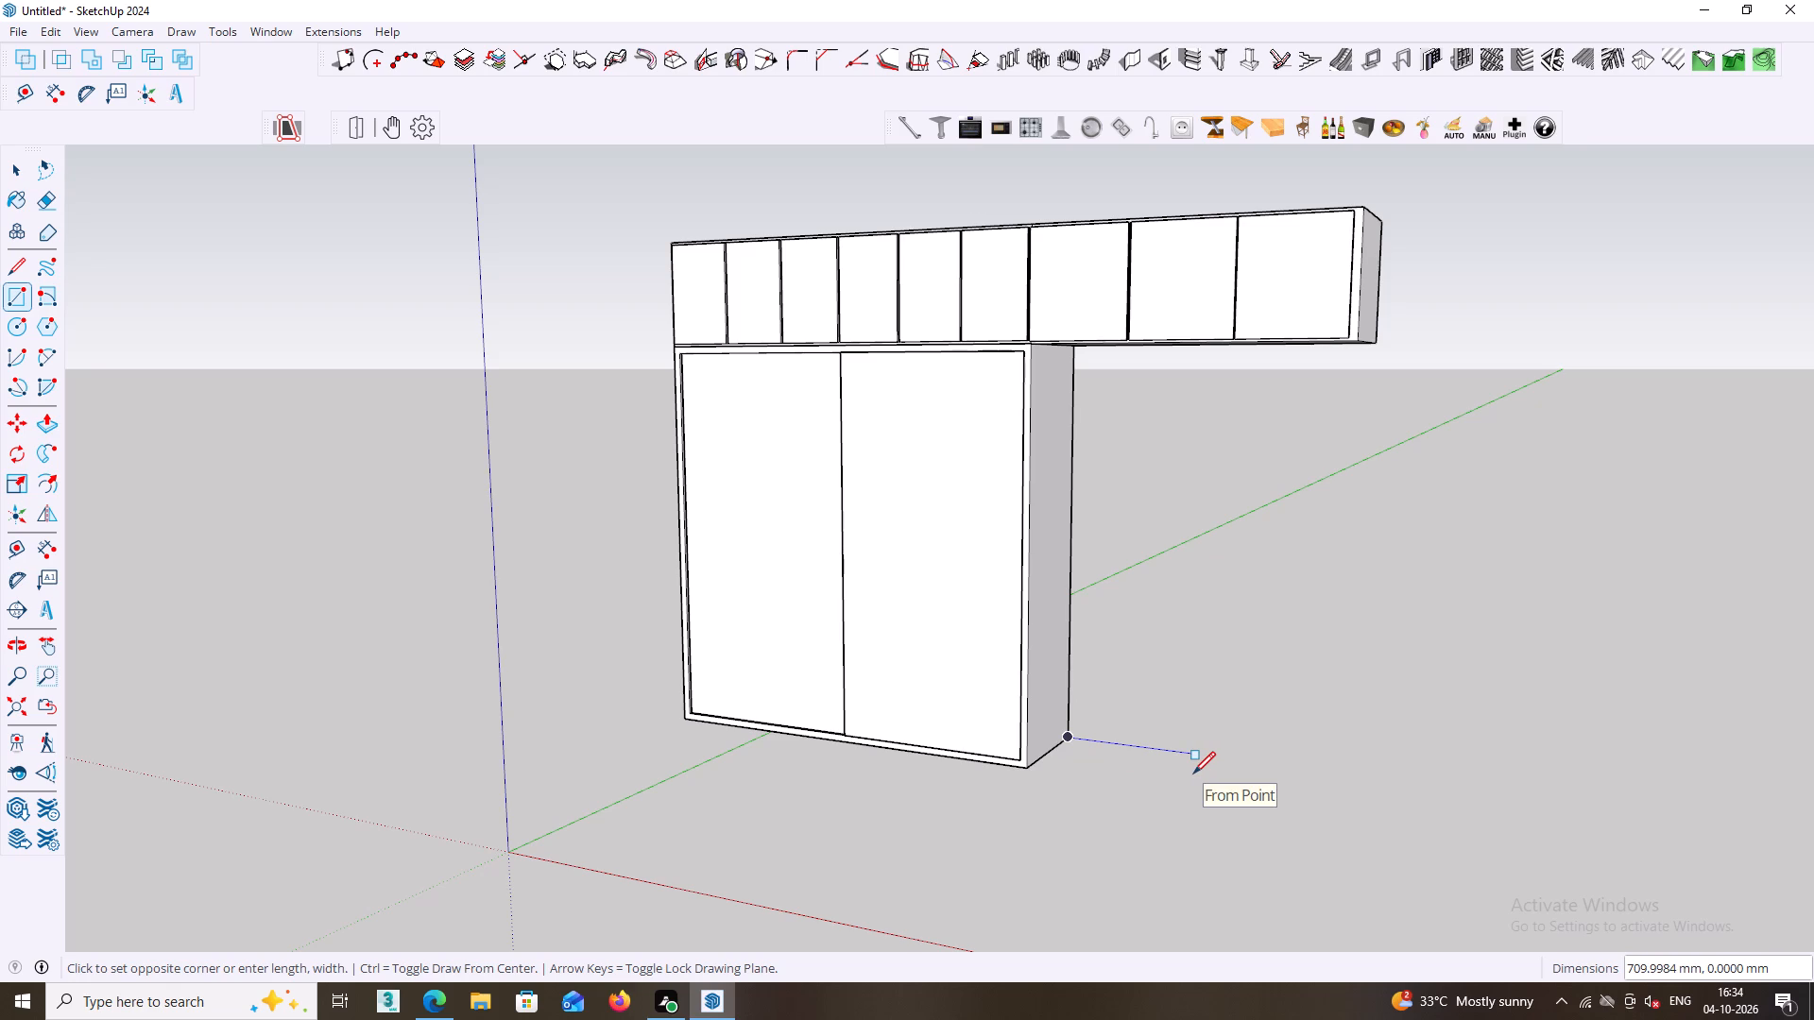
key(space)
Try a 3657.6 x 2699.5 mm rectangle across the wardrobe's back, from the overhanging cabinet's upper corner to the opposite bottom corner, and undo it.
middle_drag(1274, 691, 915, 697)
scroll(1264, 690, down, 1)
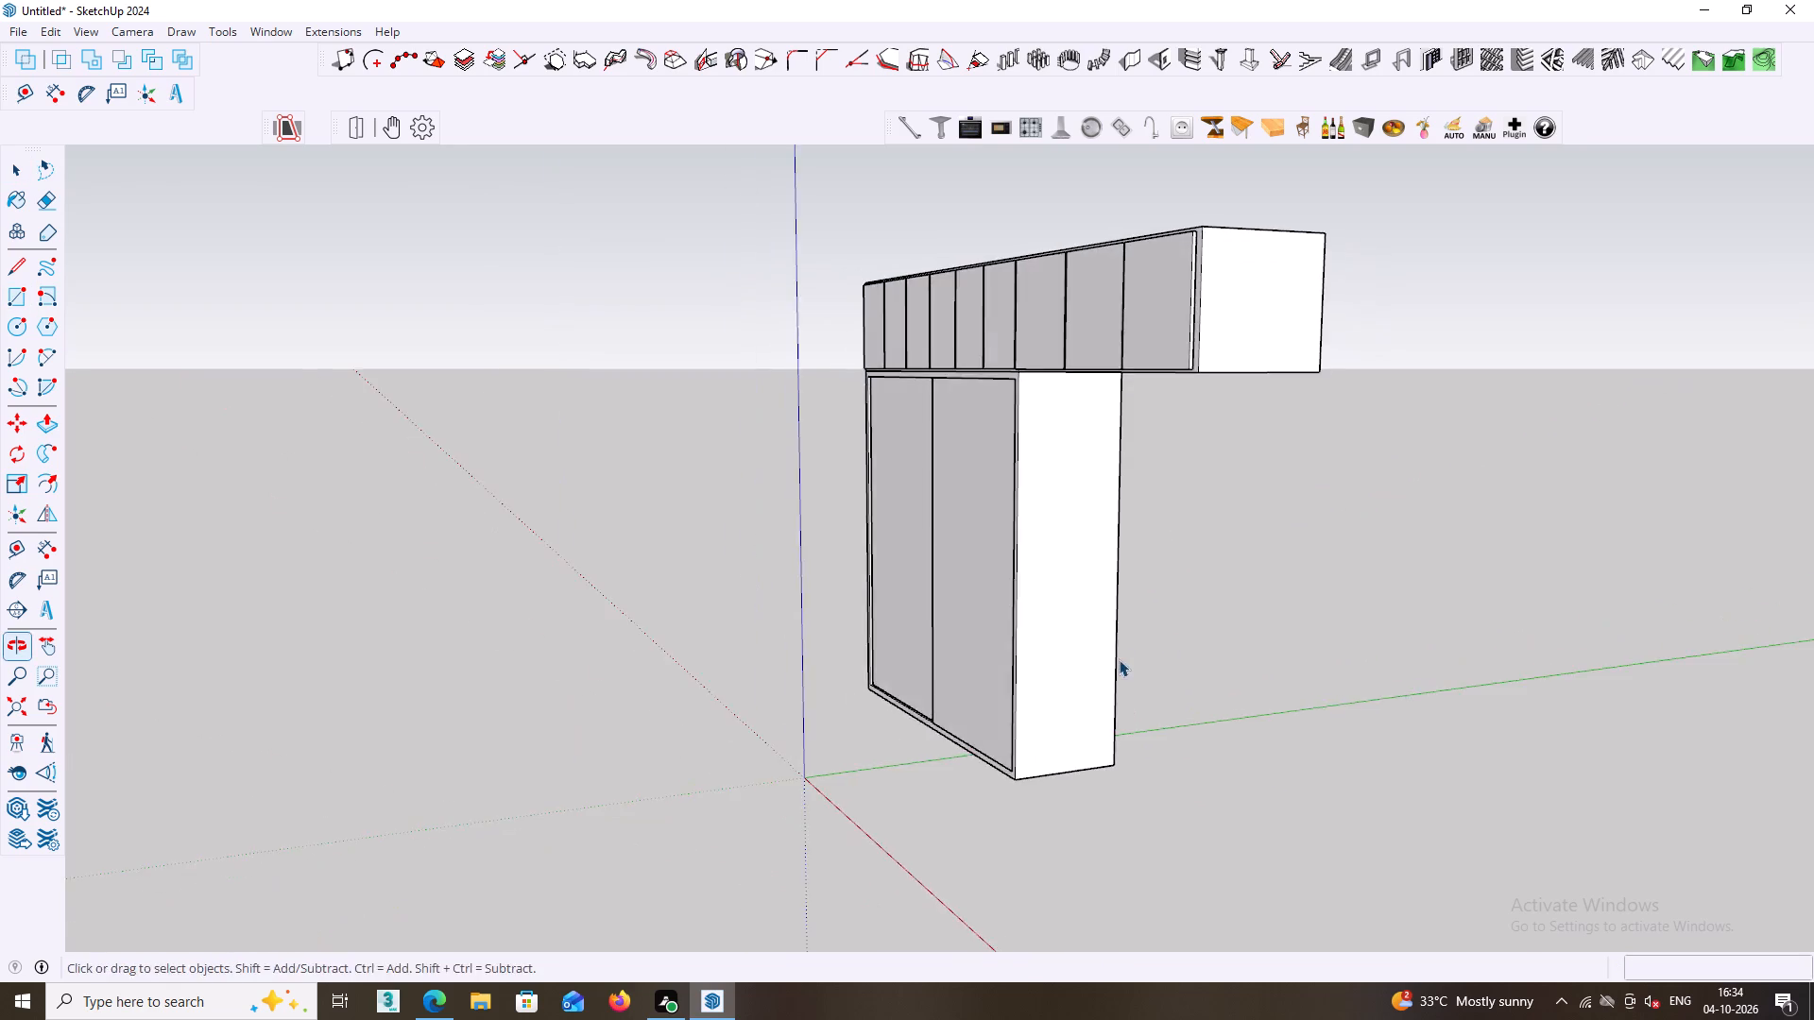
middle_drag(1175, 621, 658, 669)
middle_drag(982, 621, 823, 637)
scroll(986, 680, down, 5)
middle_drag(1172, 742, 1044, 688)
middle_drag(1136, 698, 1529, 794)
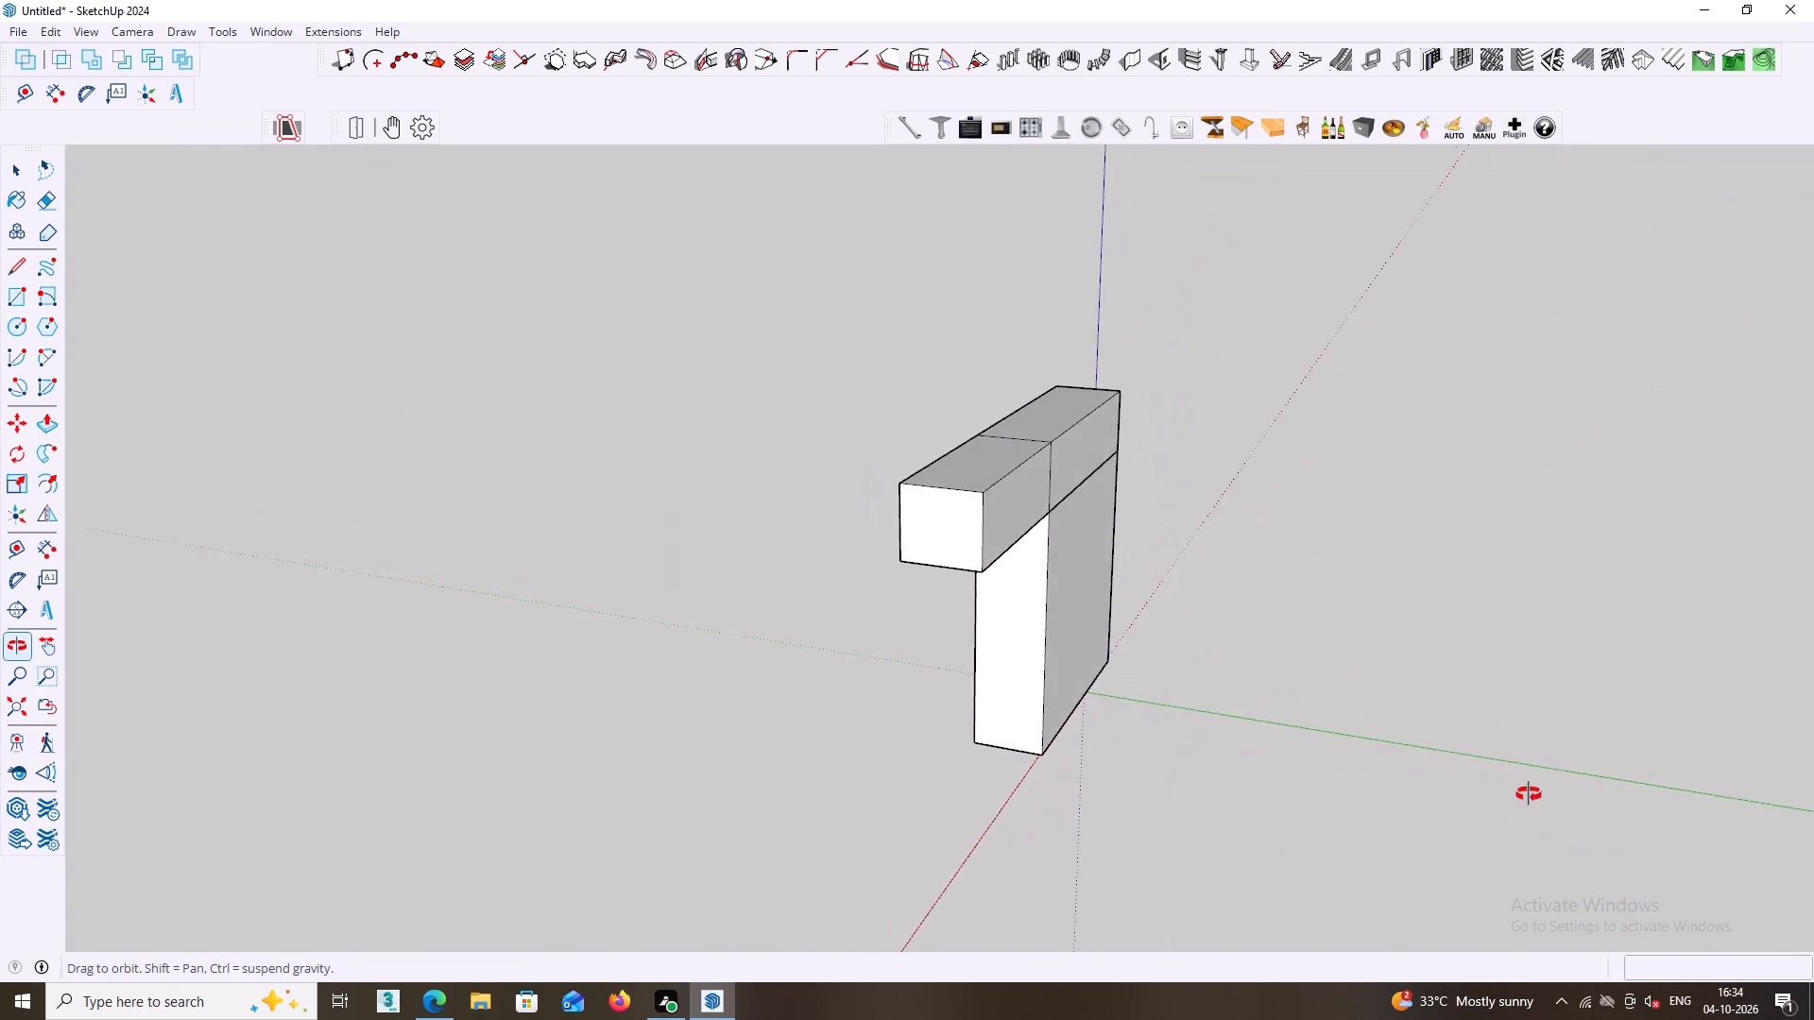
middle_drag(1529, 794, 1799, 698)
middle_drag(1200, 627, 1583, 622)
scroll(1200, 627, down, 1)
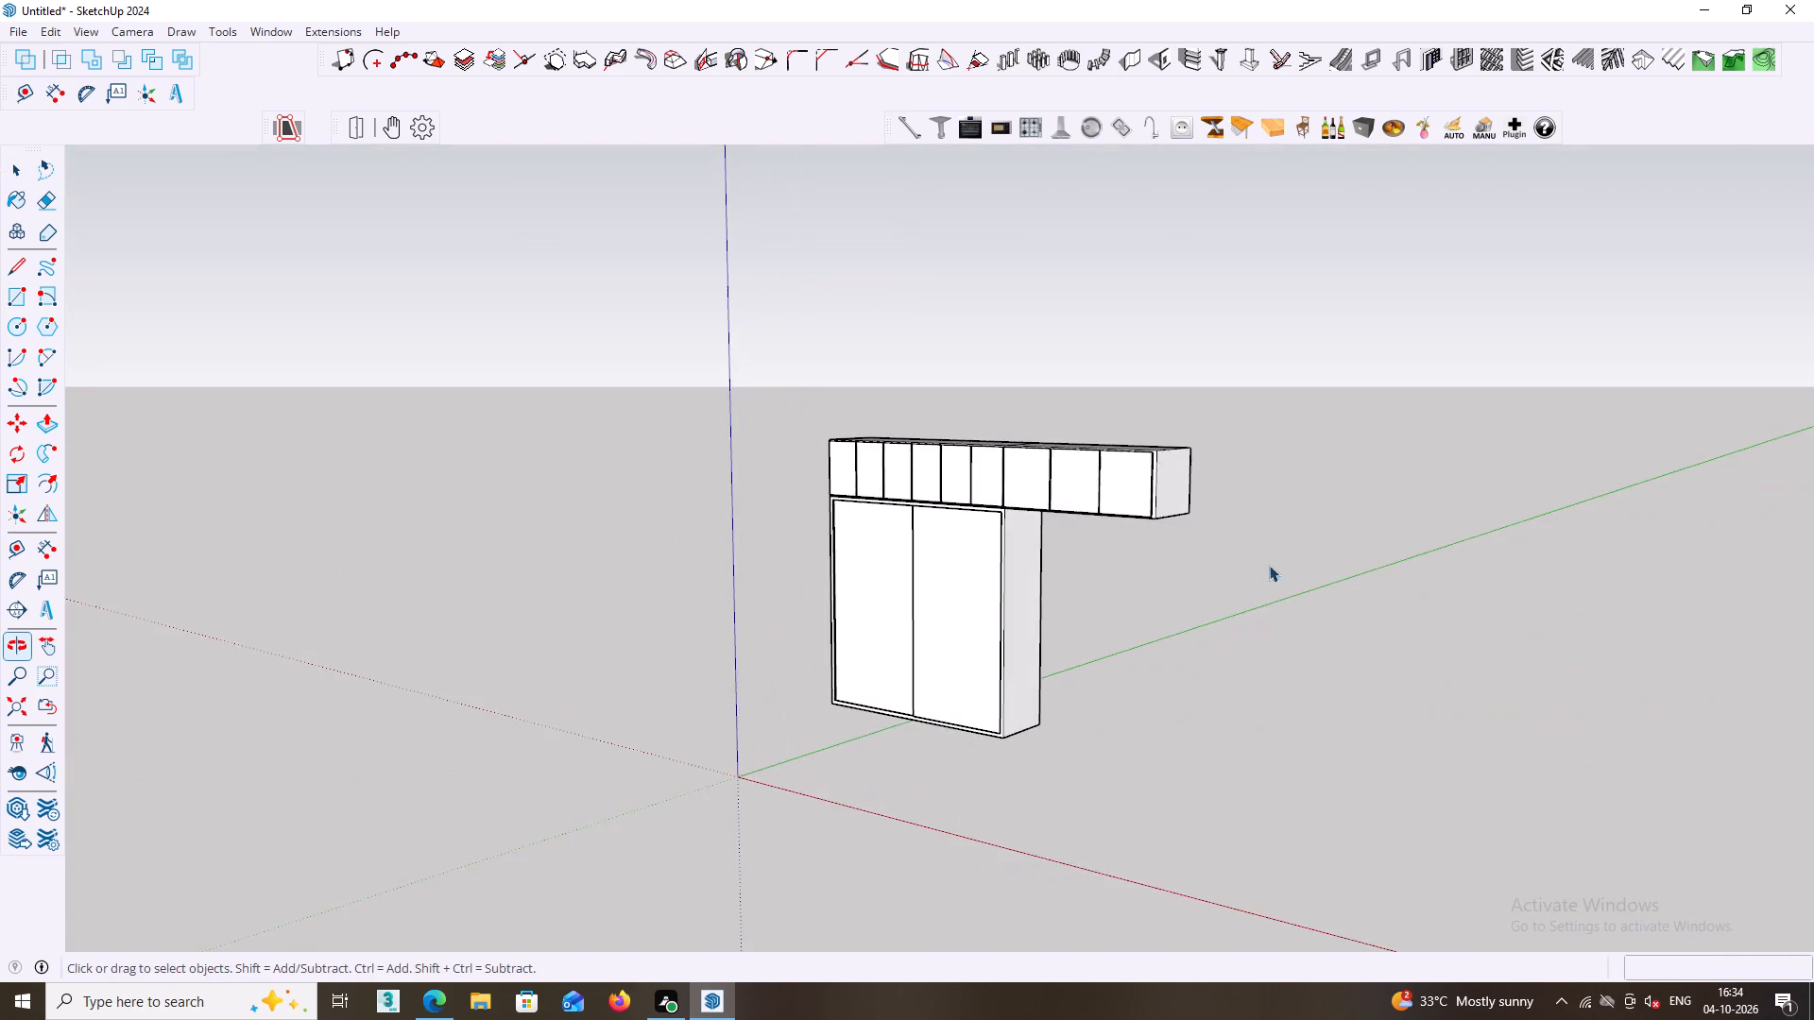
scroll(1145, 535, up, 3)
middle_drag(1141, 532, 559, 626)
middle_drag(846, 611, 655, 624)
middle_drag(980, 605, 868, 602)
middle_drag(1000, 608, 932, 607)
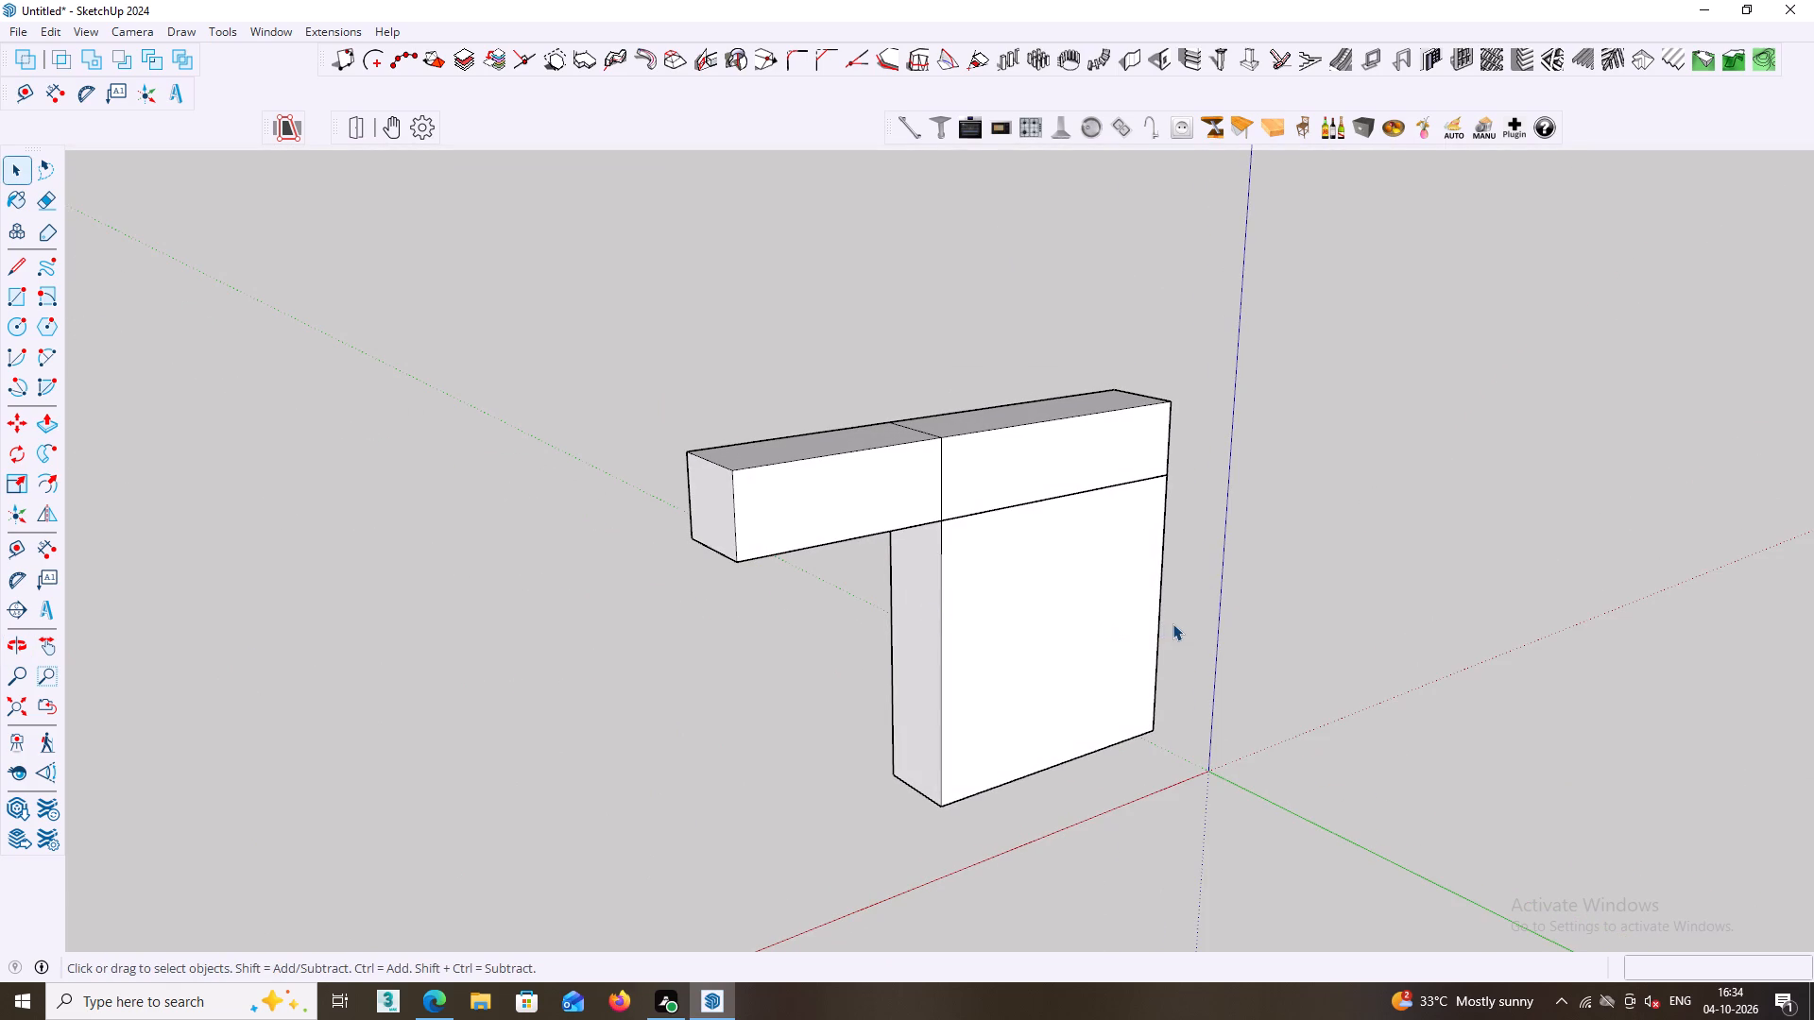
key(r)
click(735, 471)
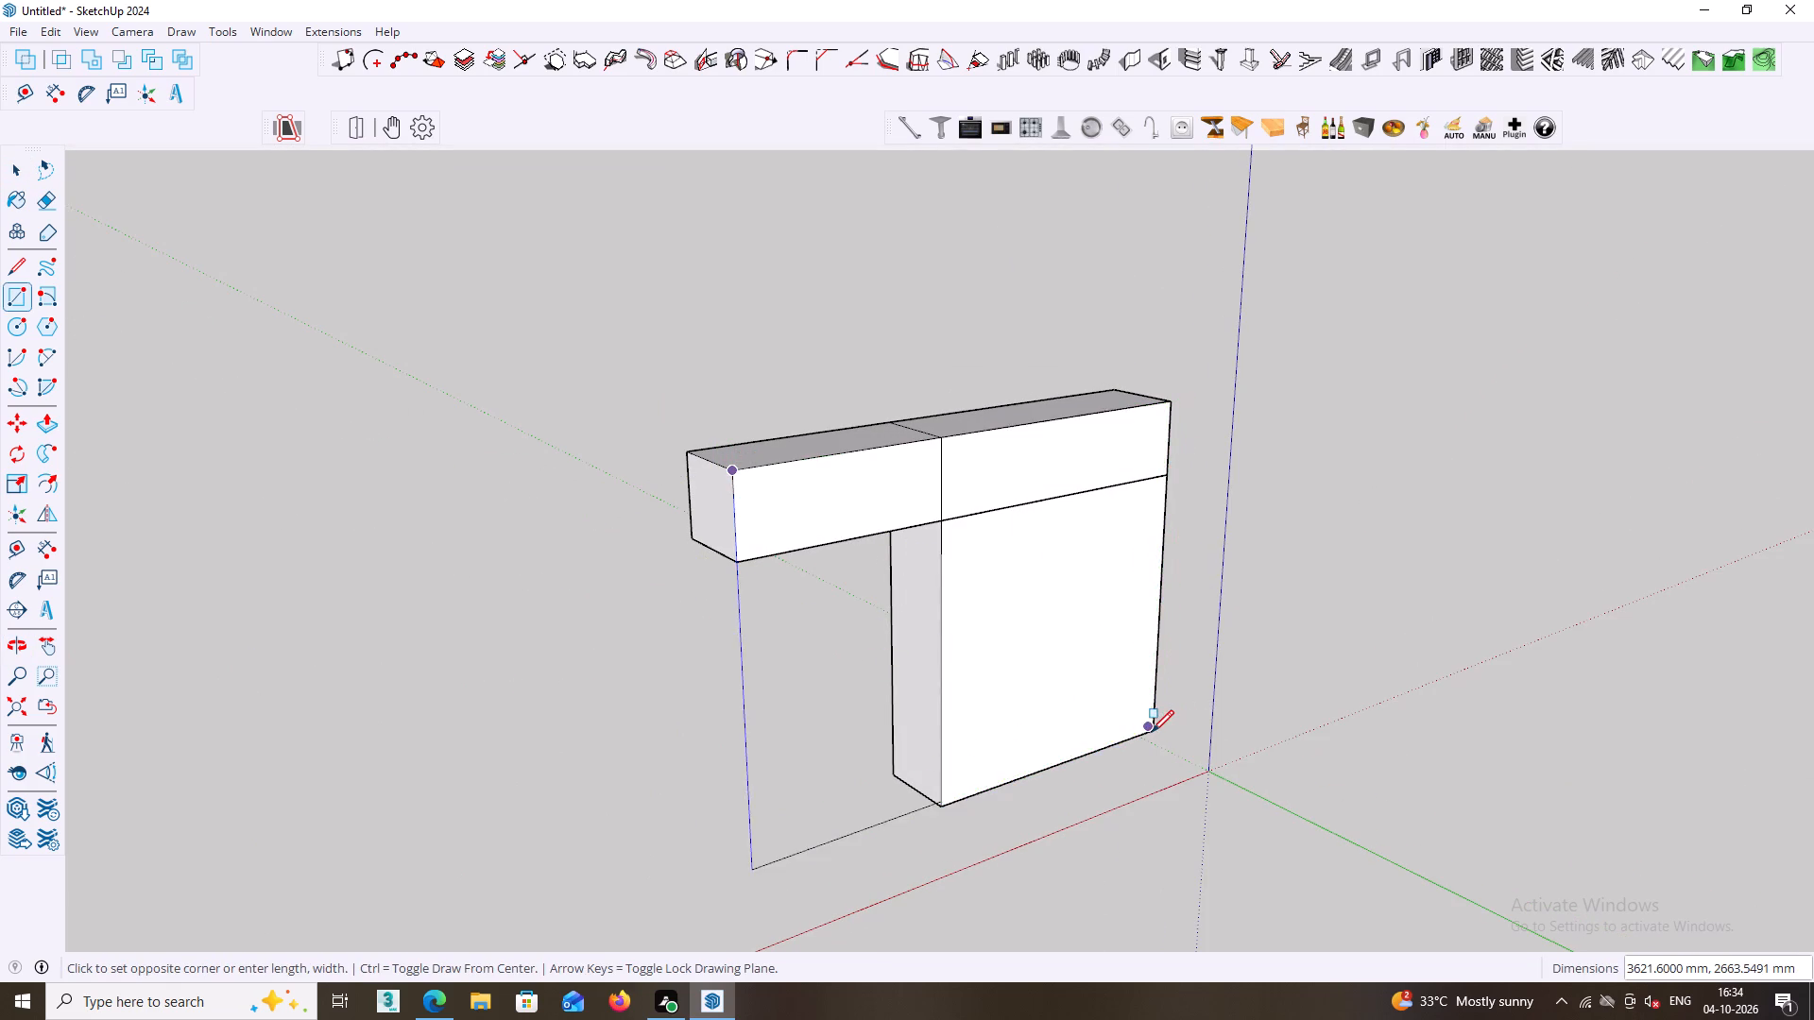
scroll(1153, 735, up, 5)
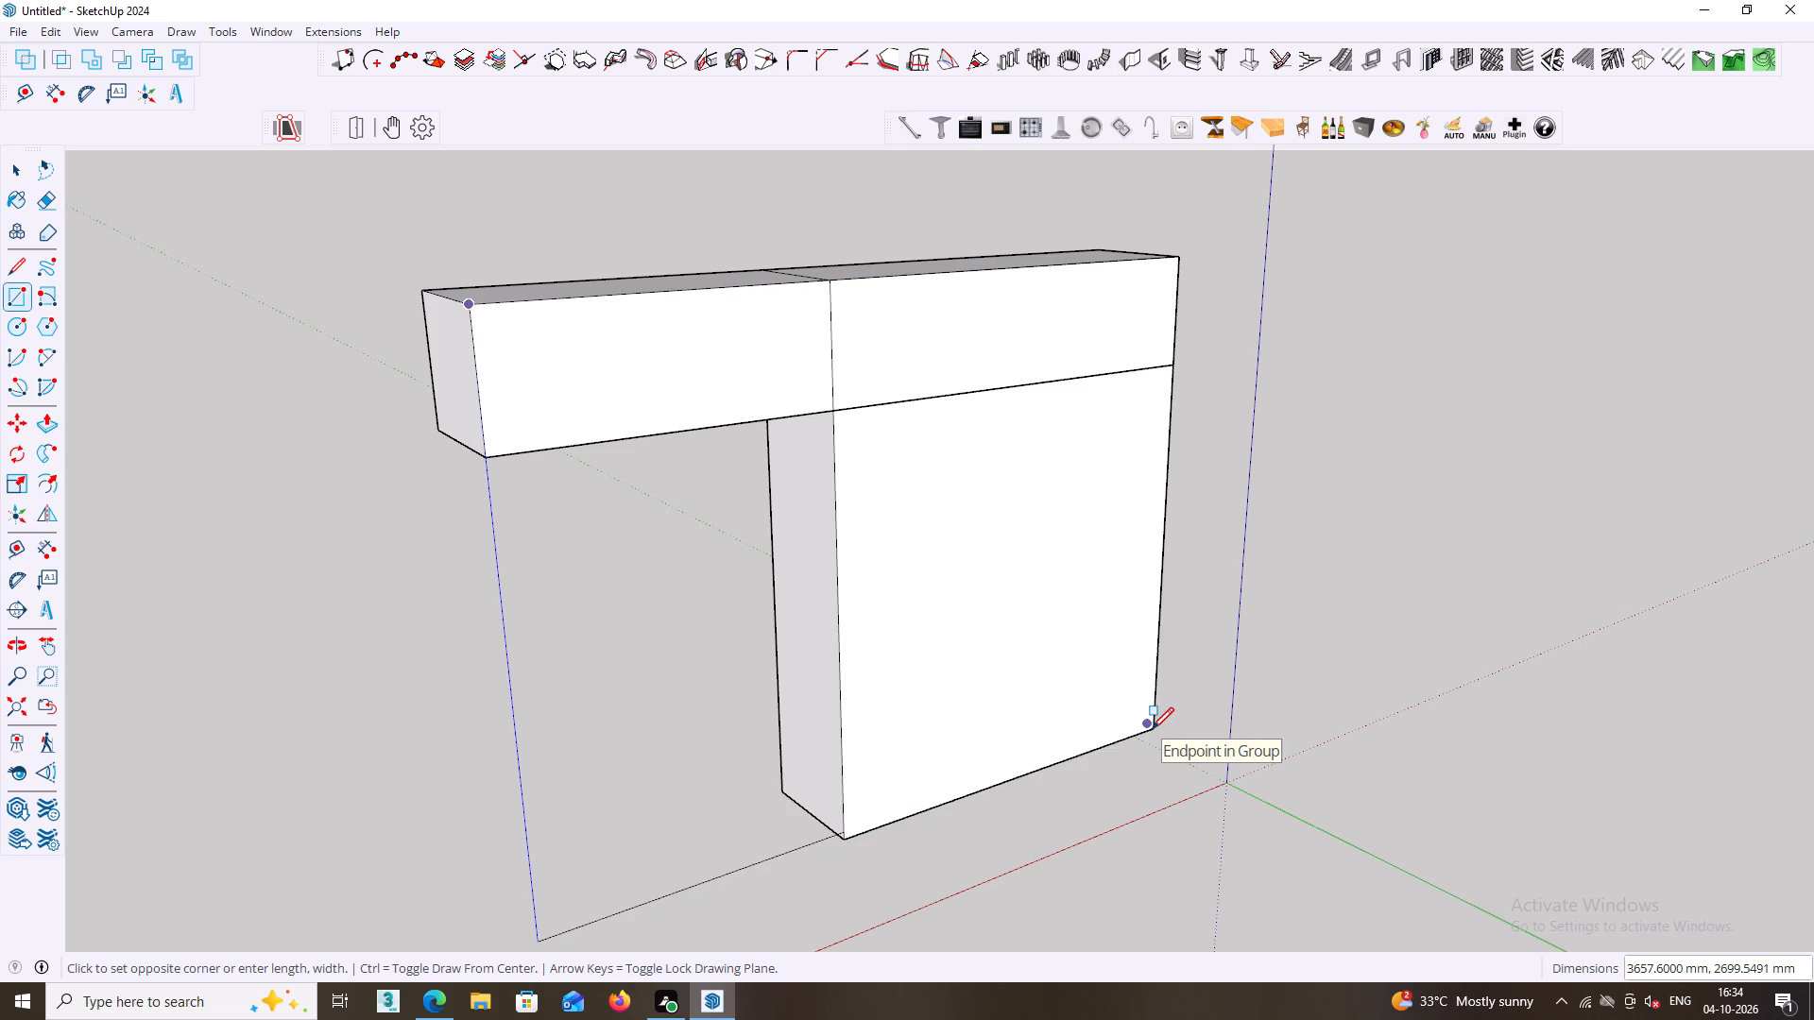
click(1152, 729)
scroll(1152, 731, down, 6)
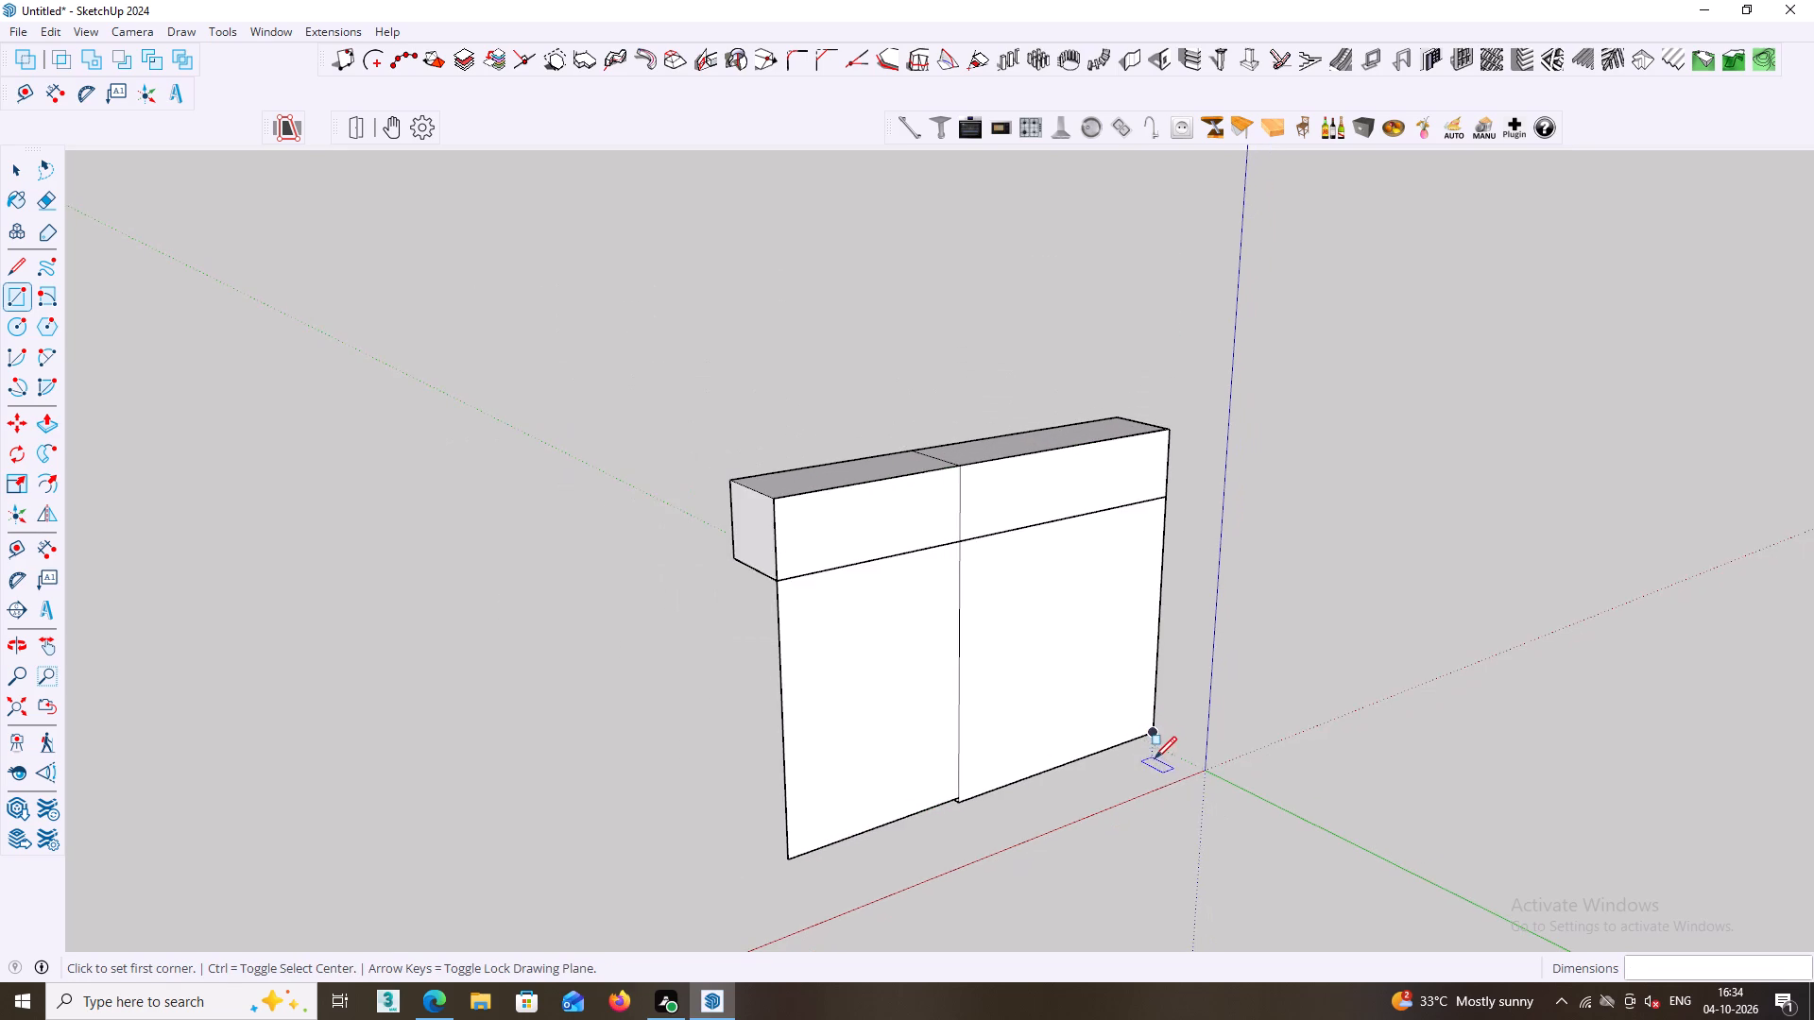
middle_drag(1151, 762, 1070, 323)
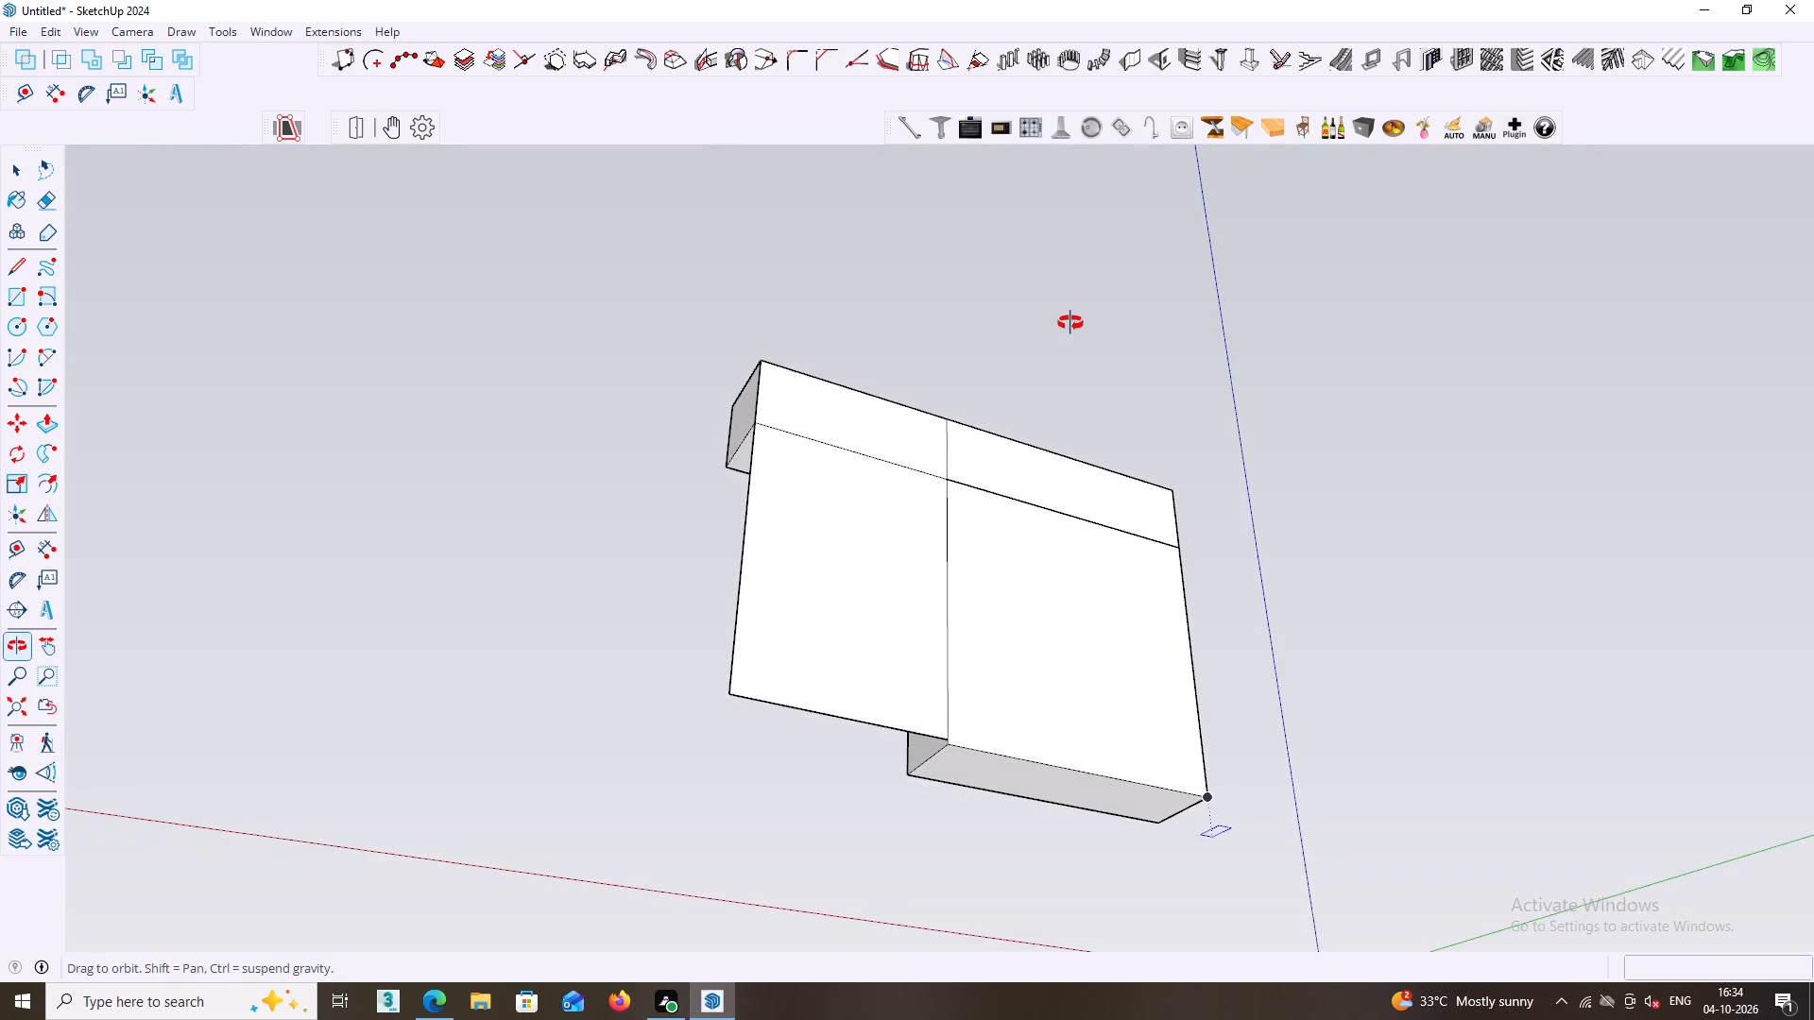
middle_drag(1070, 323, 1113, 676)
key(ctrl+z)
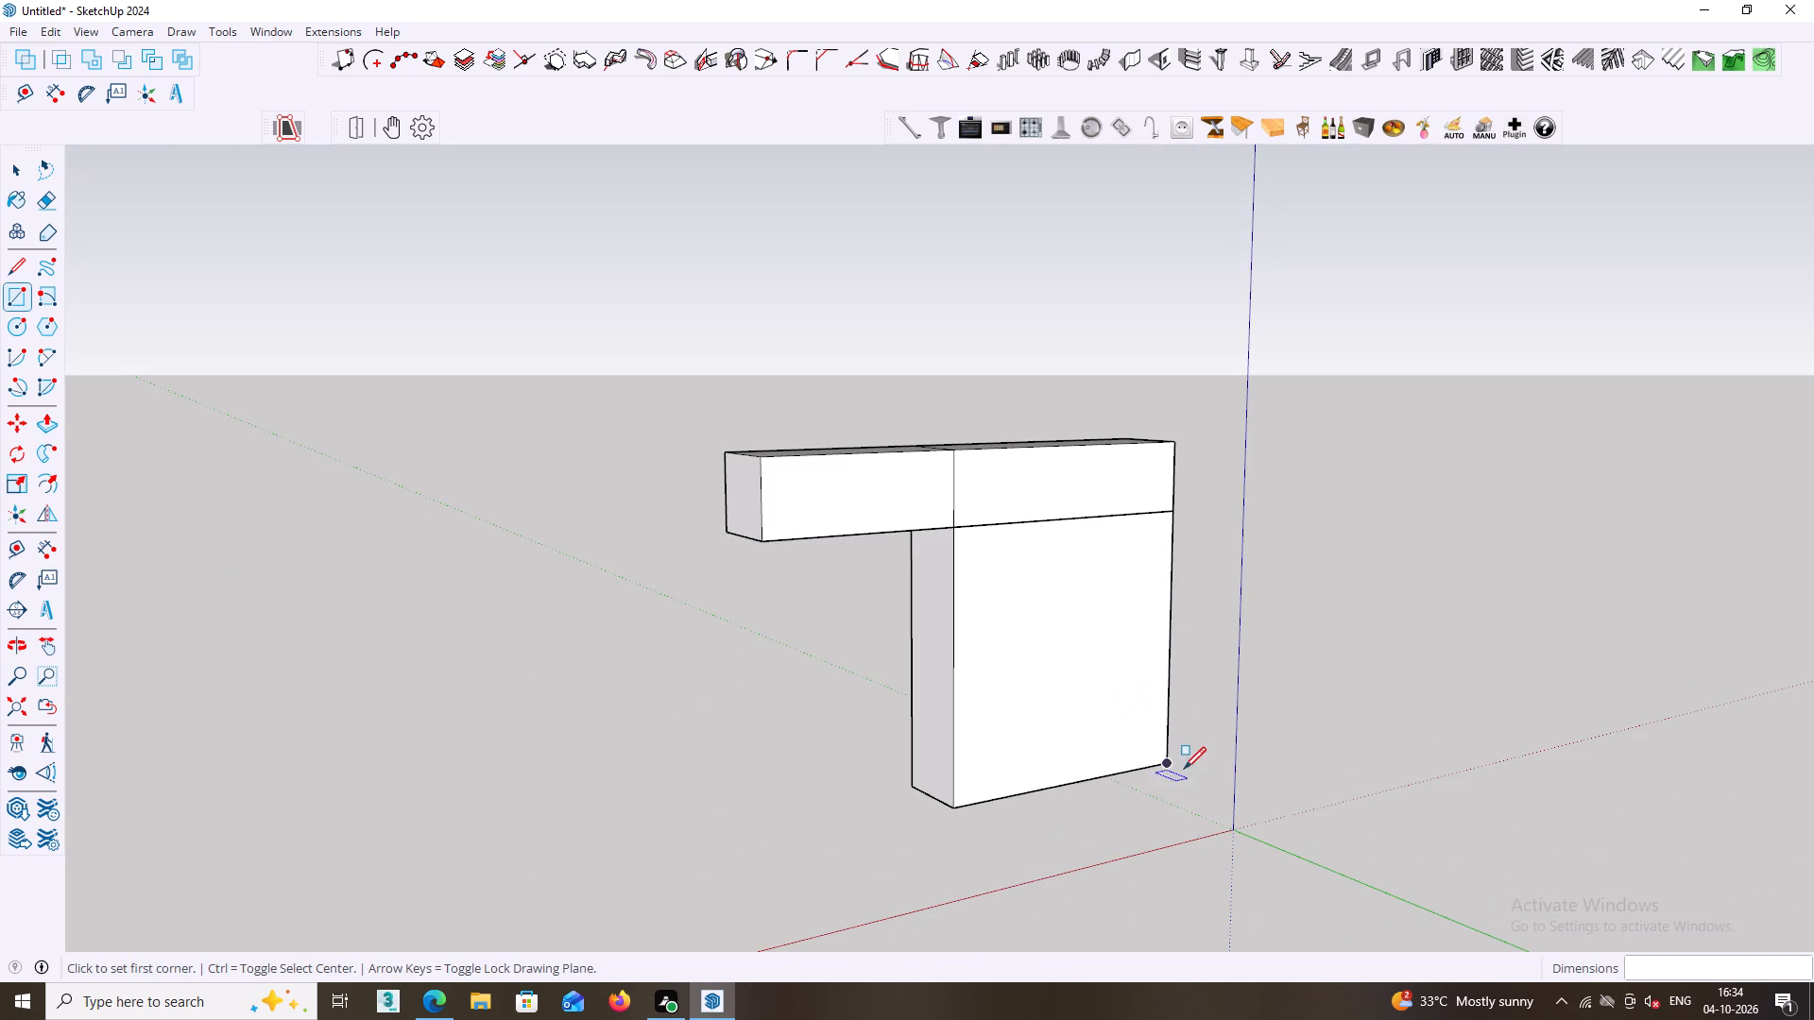
Draw a 2699.5 x 3657.6 mm rectangle across the wardrobe's back, from the bottom corner to the overhanging cabinet's opposite upper corner.
click(1167, 765)
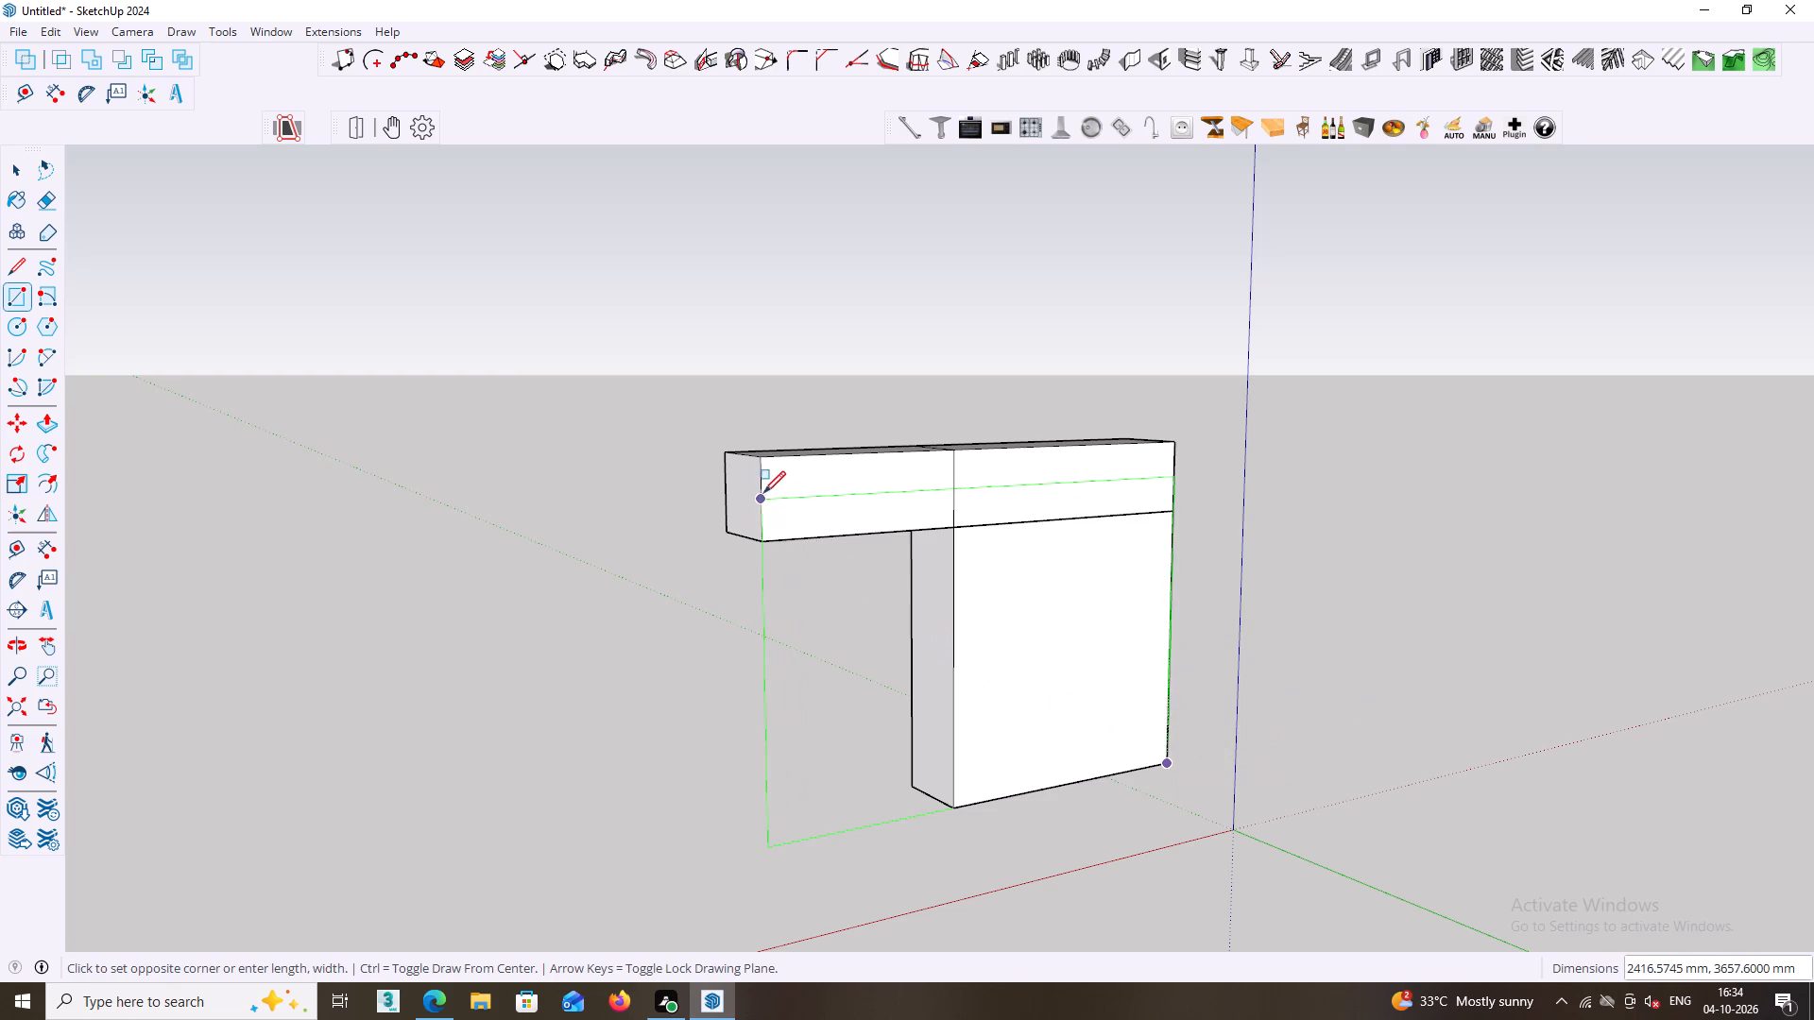
click(756, 454)
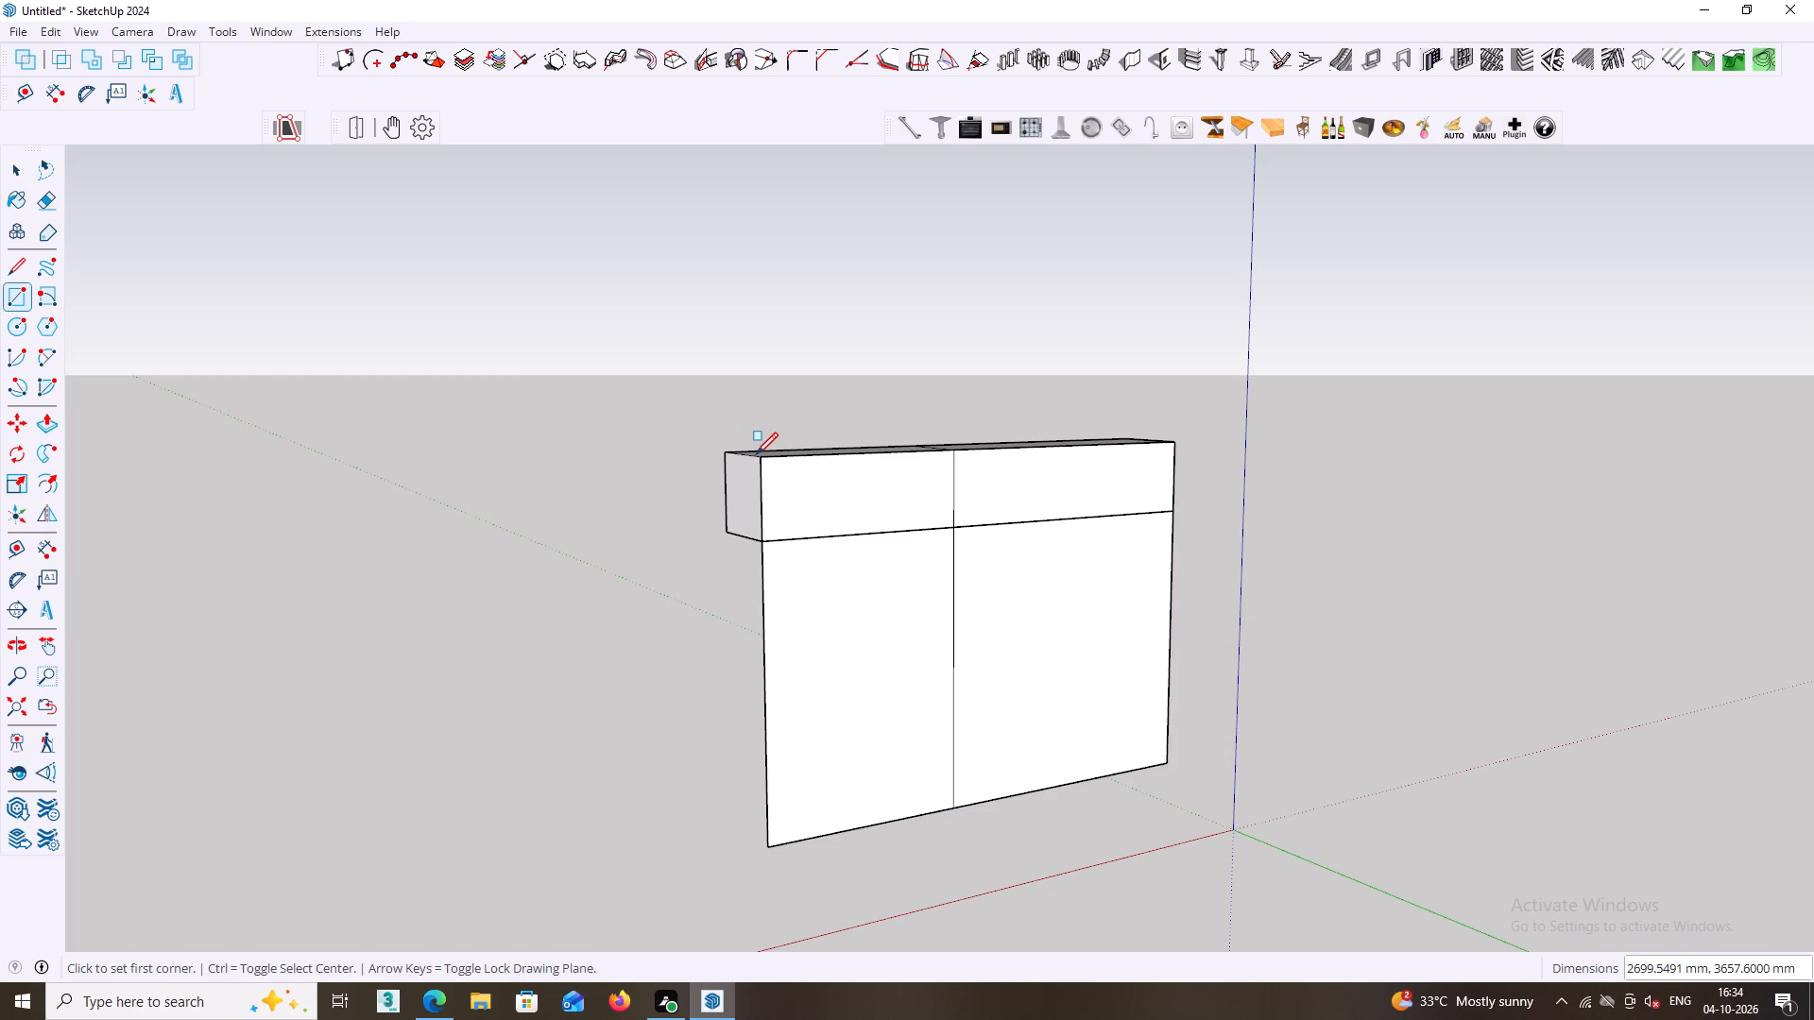
Push/Pull the back rectangle 4.5" away from the wardrobe to form a wall behind it.
key(space)
click(923, 604)
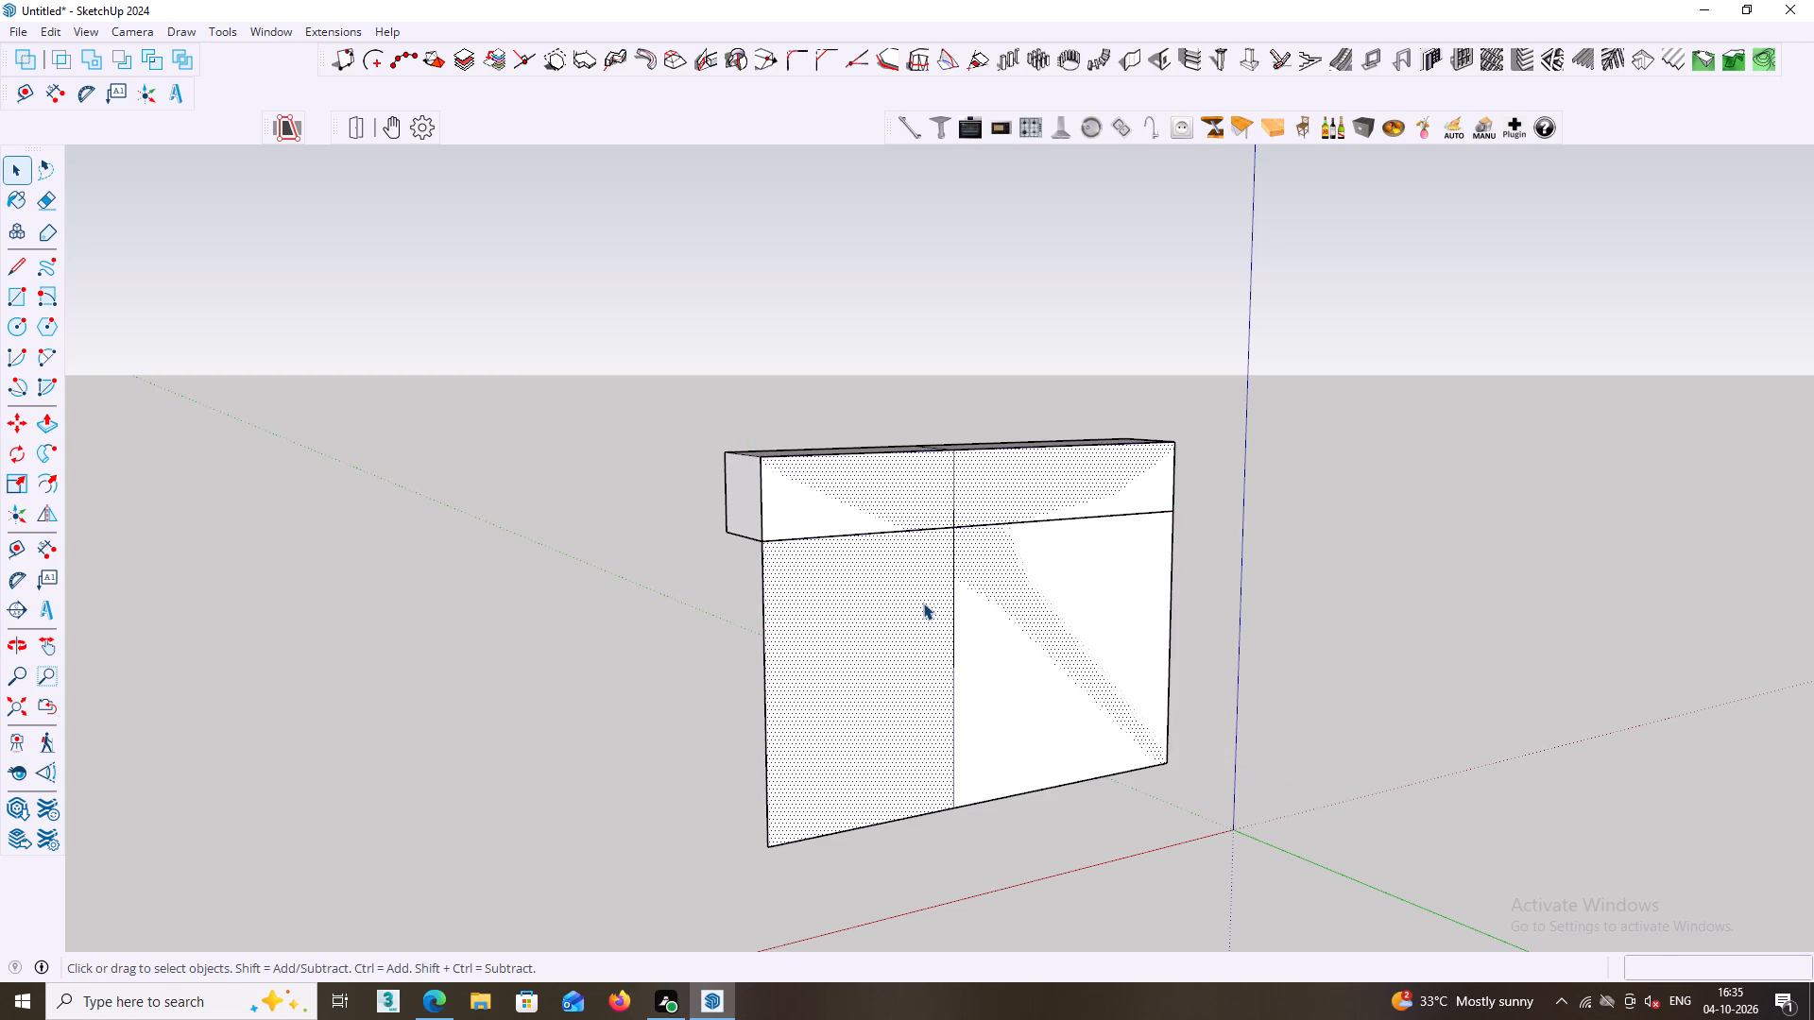
key(p)
click(923, 603)
middle_drag(937, 616, 1309, 779)
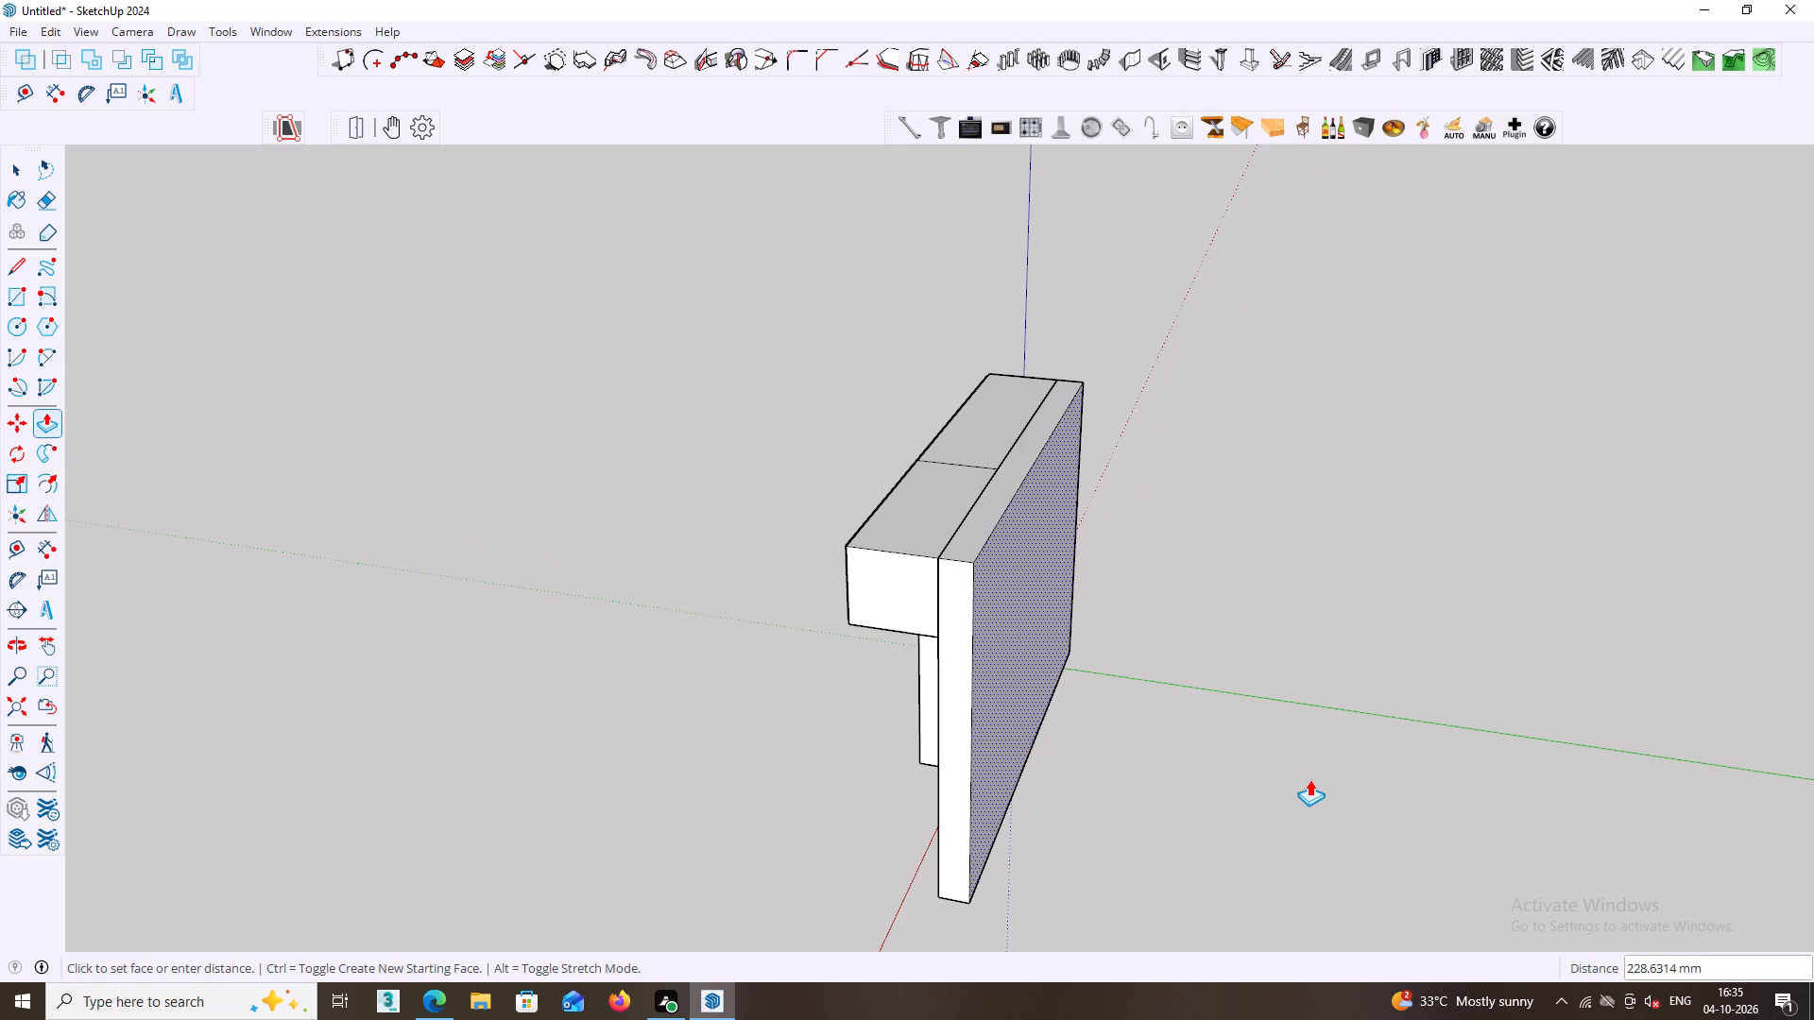
text(4.5)
key(shift+quotedbl)
key(Return)
key(space)
Examine the wardrobe and the wall behind it from the front, the end and below, including the open area under the overhanging cabinet.
middle_drag(1497, 712, 1564, 712)
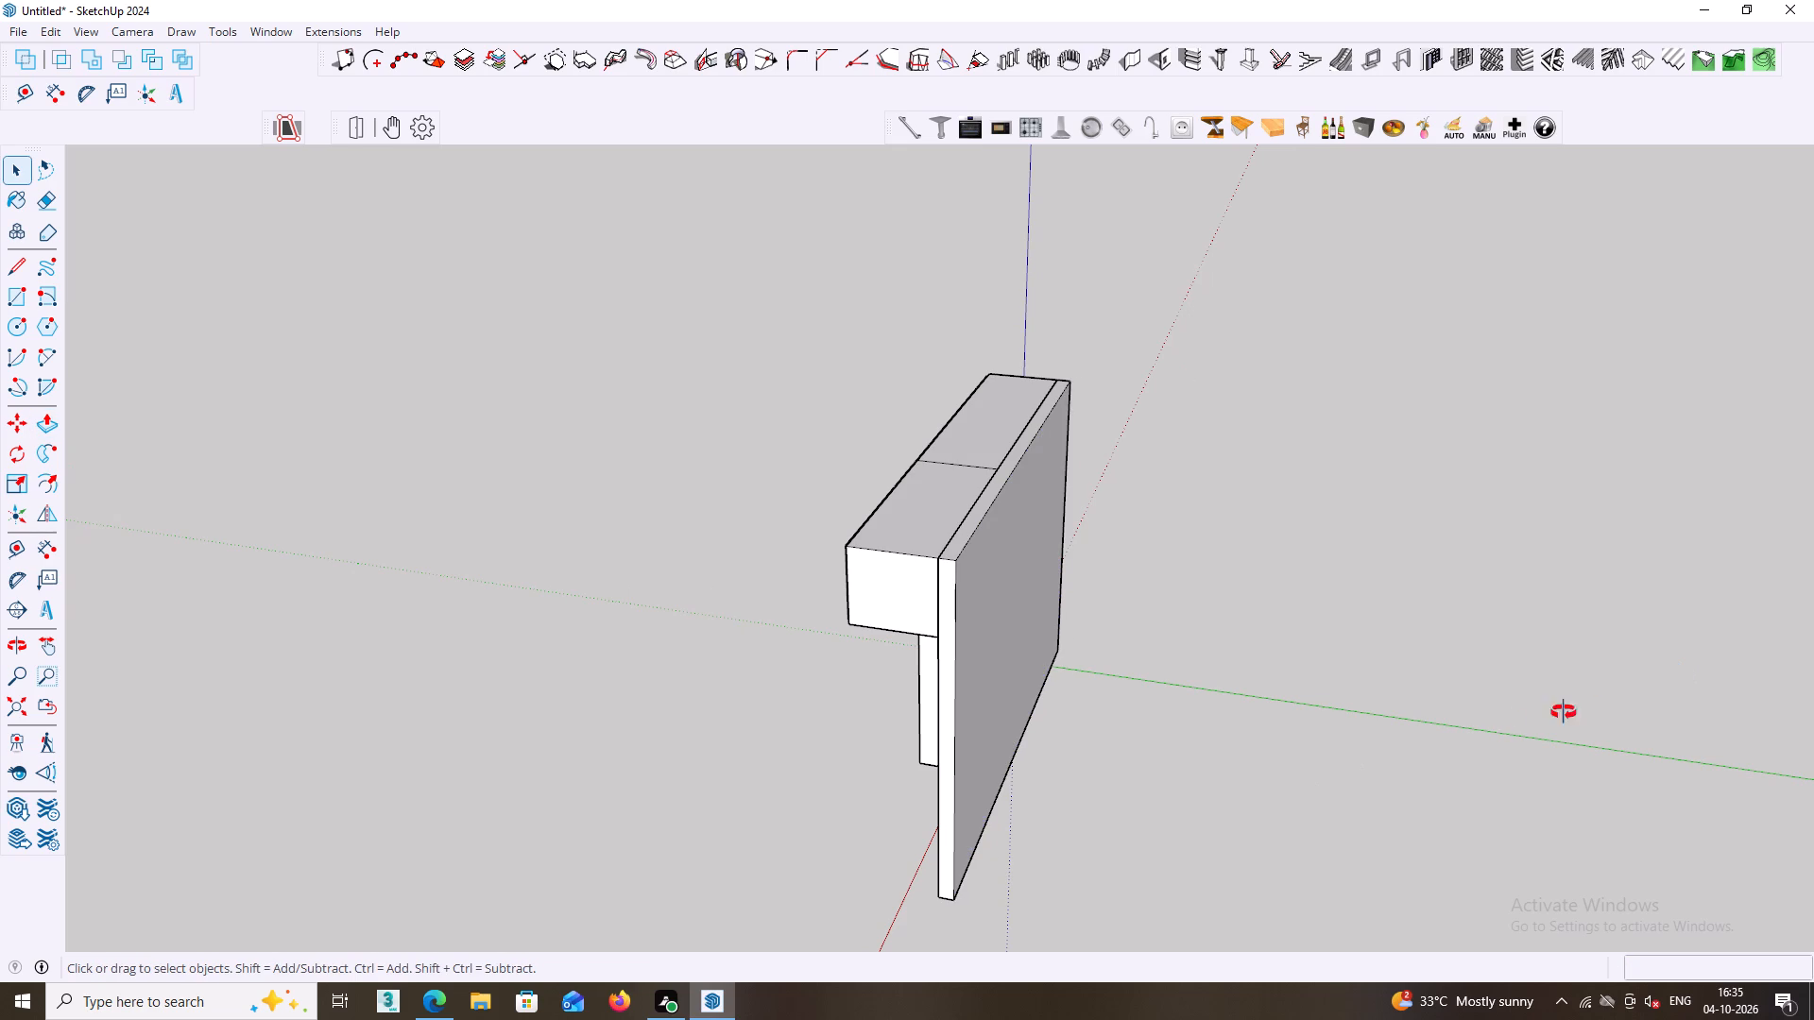
middle_drag(1564, 712, 1643, 690)
scroll(1096, 832, up, 3)
middle_drag(1150, 786, 1299, 773)
middle_drag(1240, 739, 1311, 720)
middle_drag(1162, 749, 1398, 698)
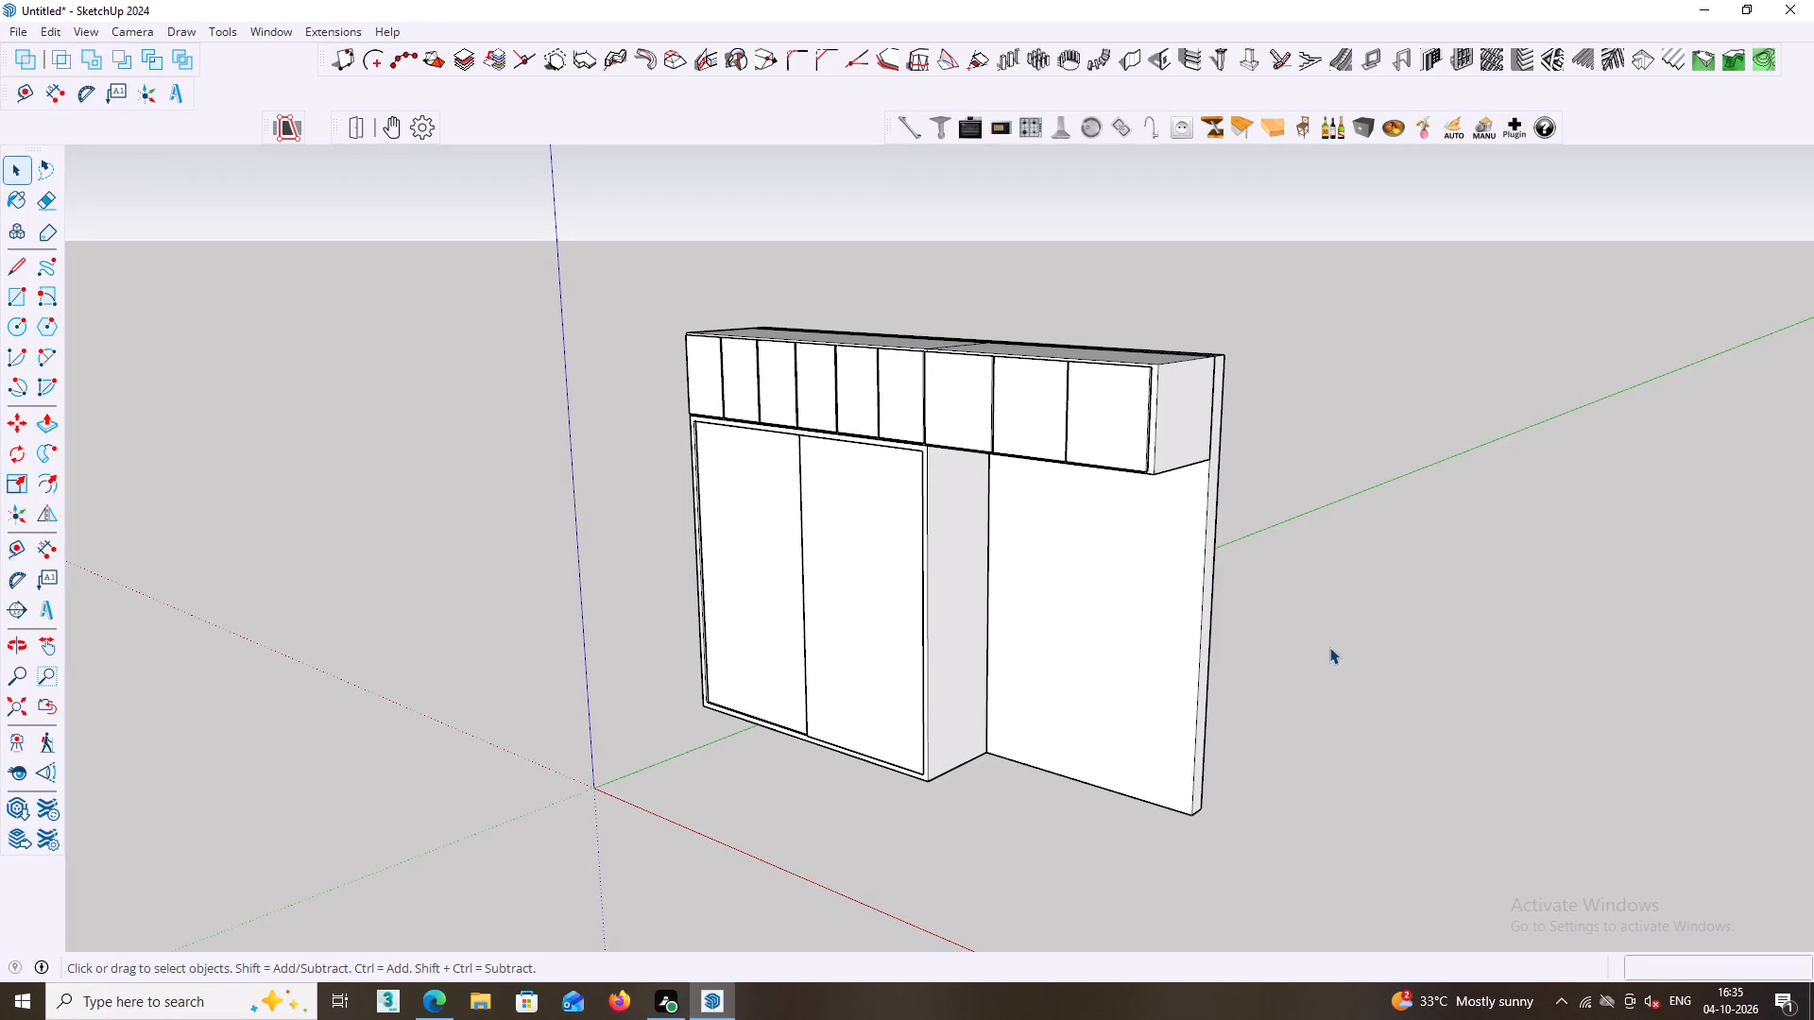
middle_drag(1270, 654, 1599, 560)
scroll(1036, 575, up, 1)
middle_drag(955, 577, 960, 671)
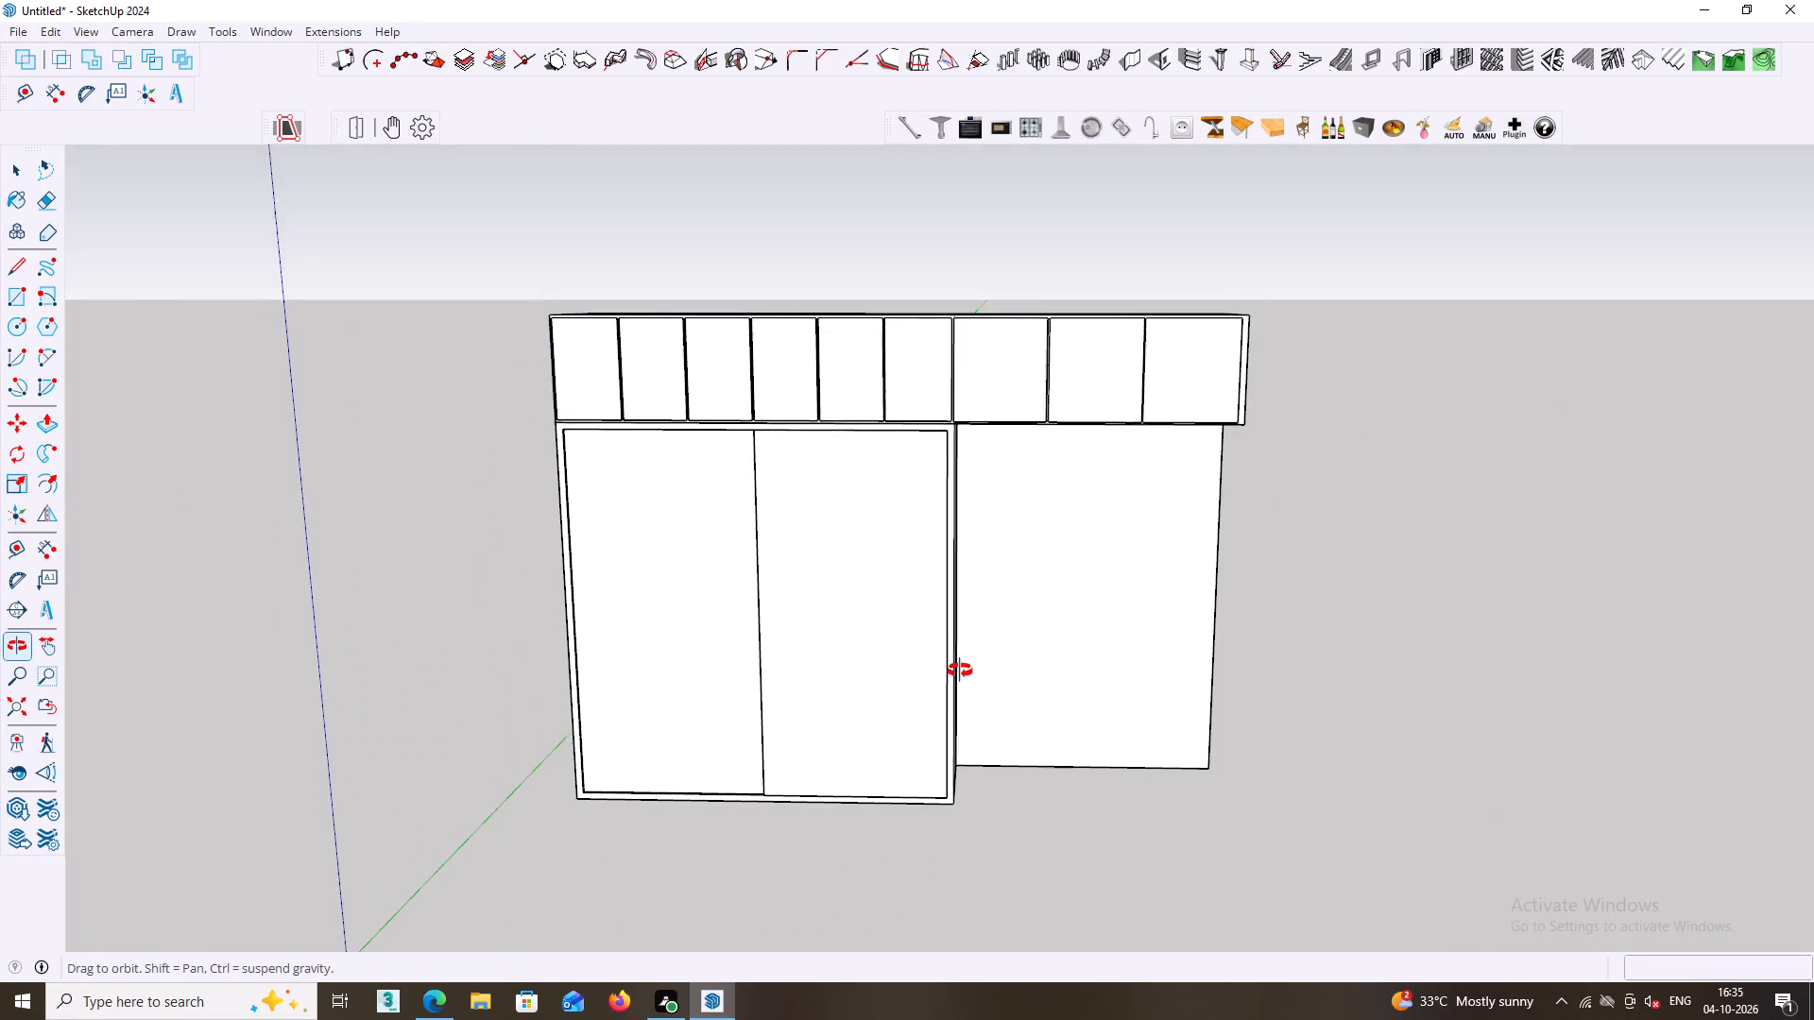
middle_drag(960, 671, 826, 605)
middle_drag(820, 617, 838, 553)
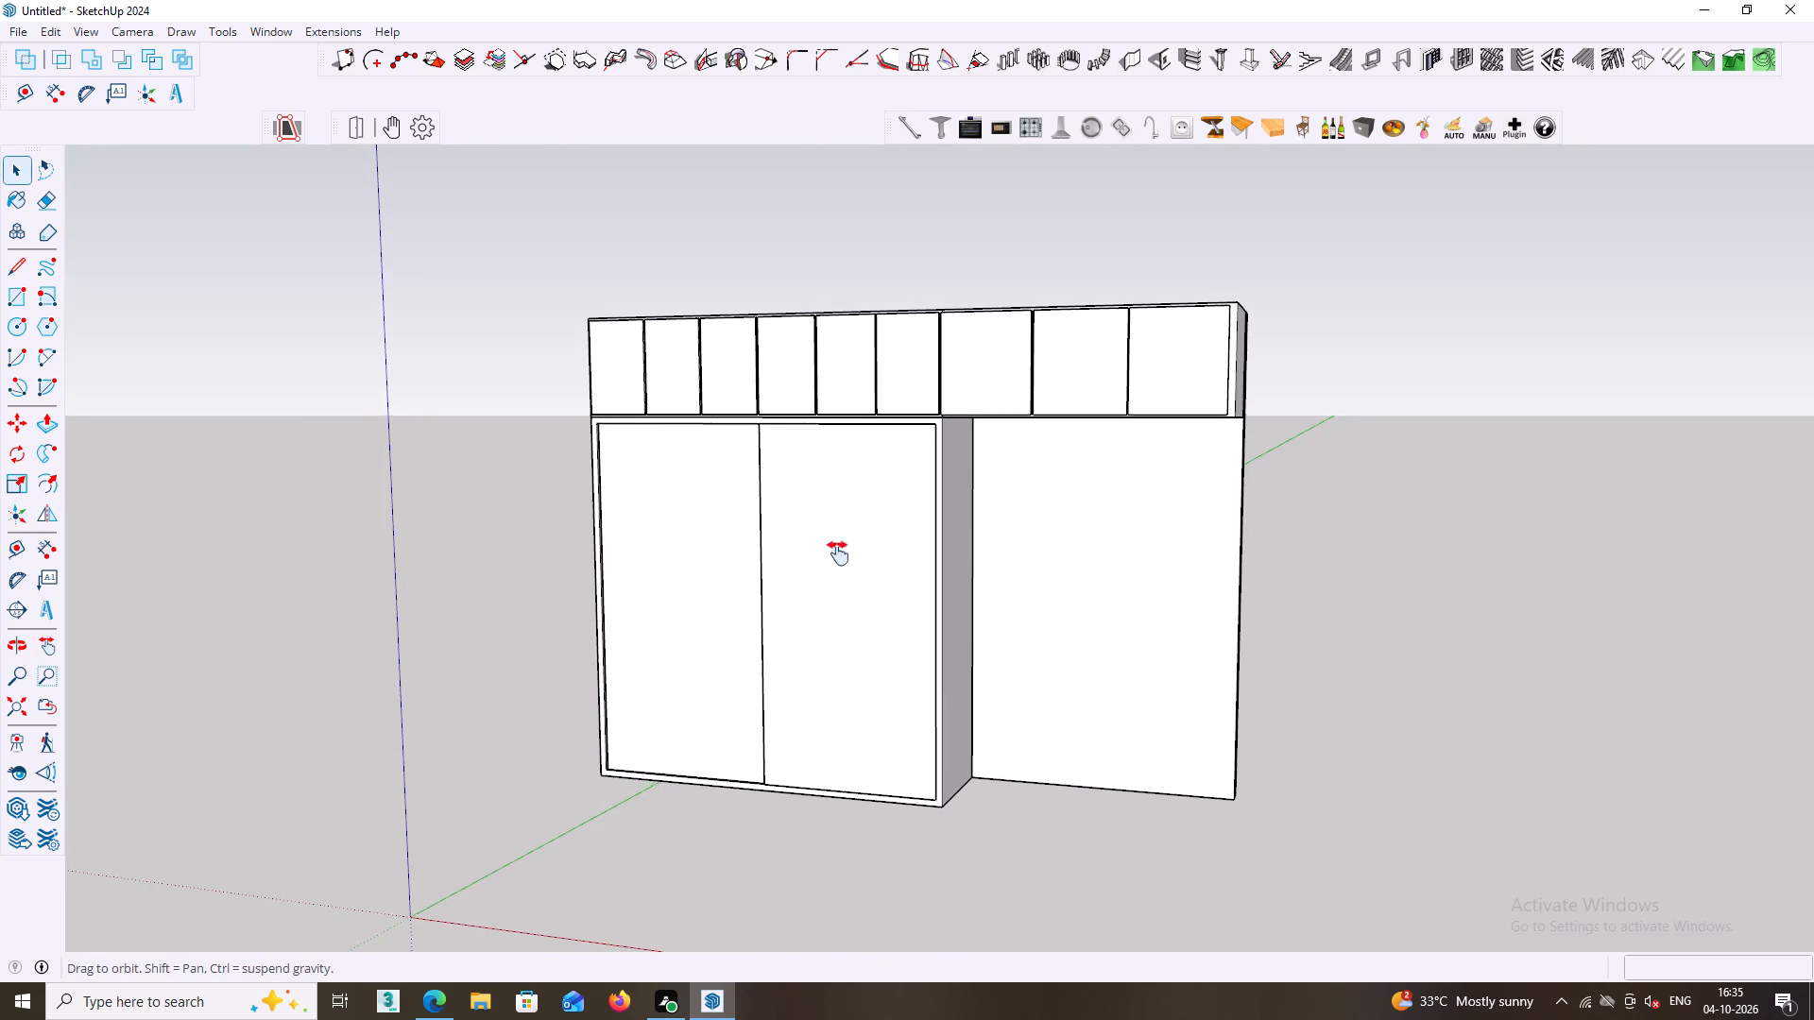
middle_drag(838, 553, 855, 505)
middle_drag(967, 603, 1000, 600)
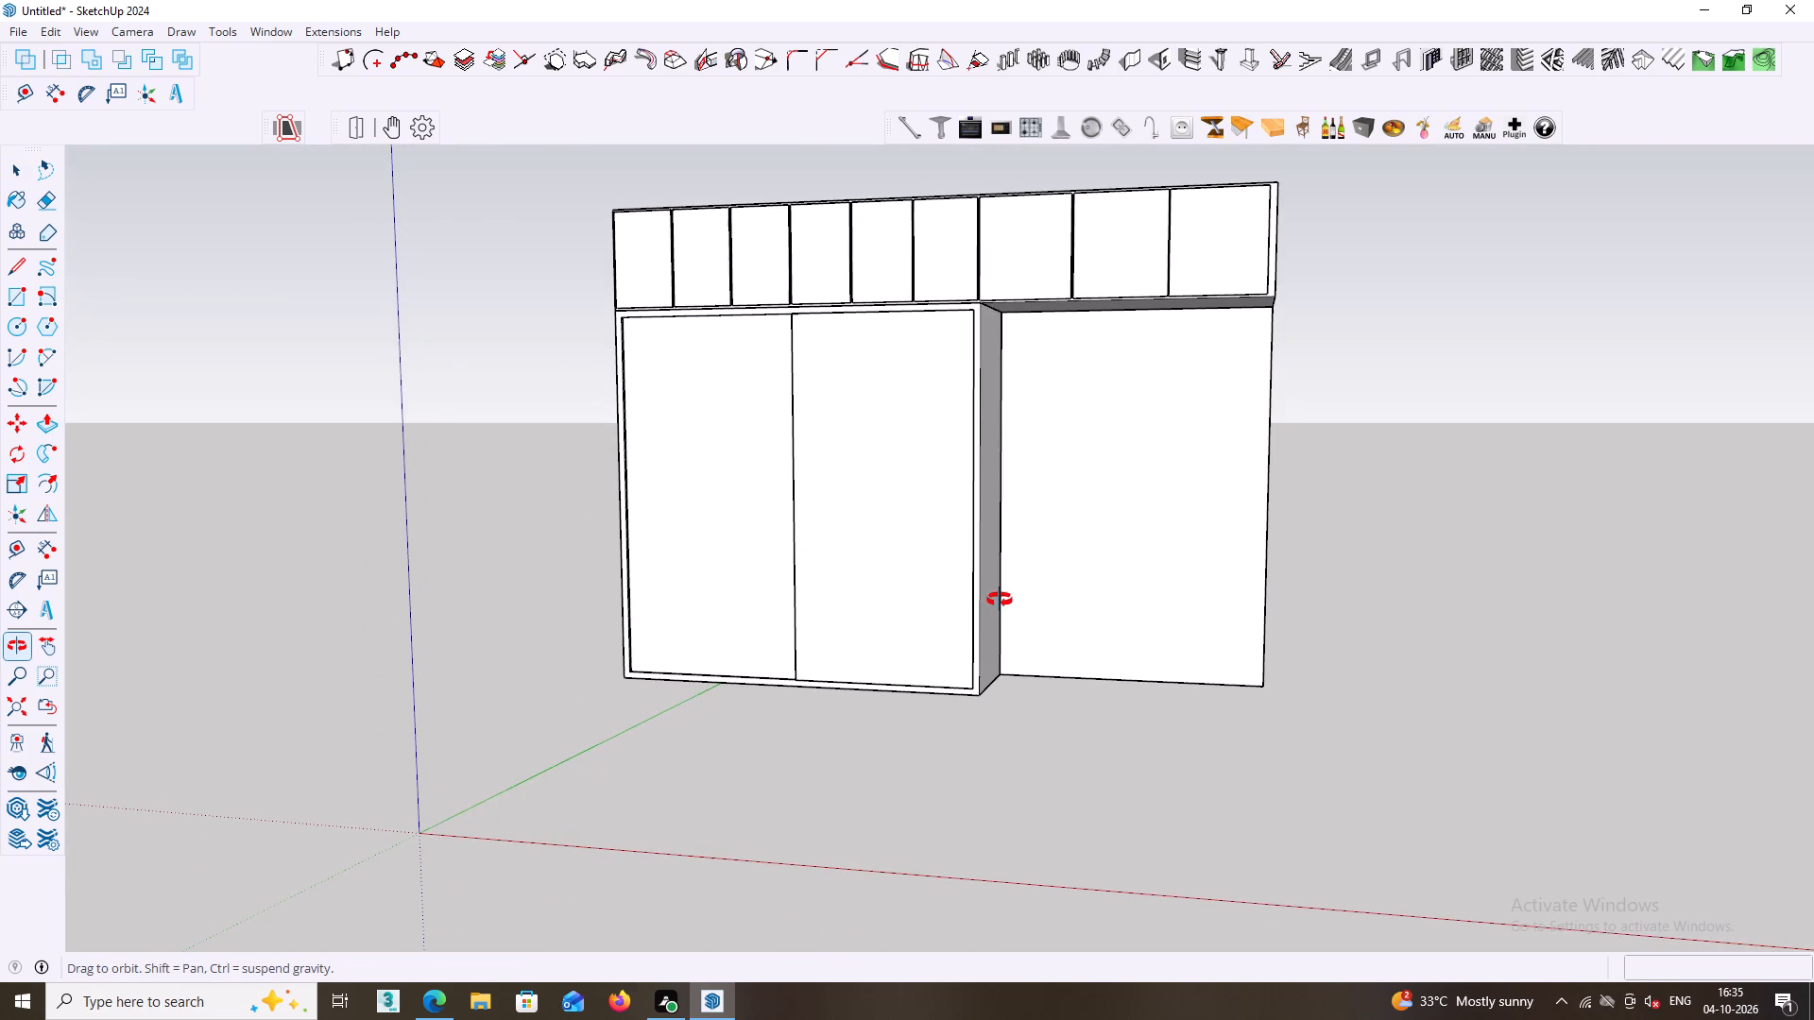
middle_drag(1000, 600, 1014, 603)
middle_drag(1024, 636, 906, 622)
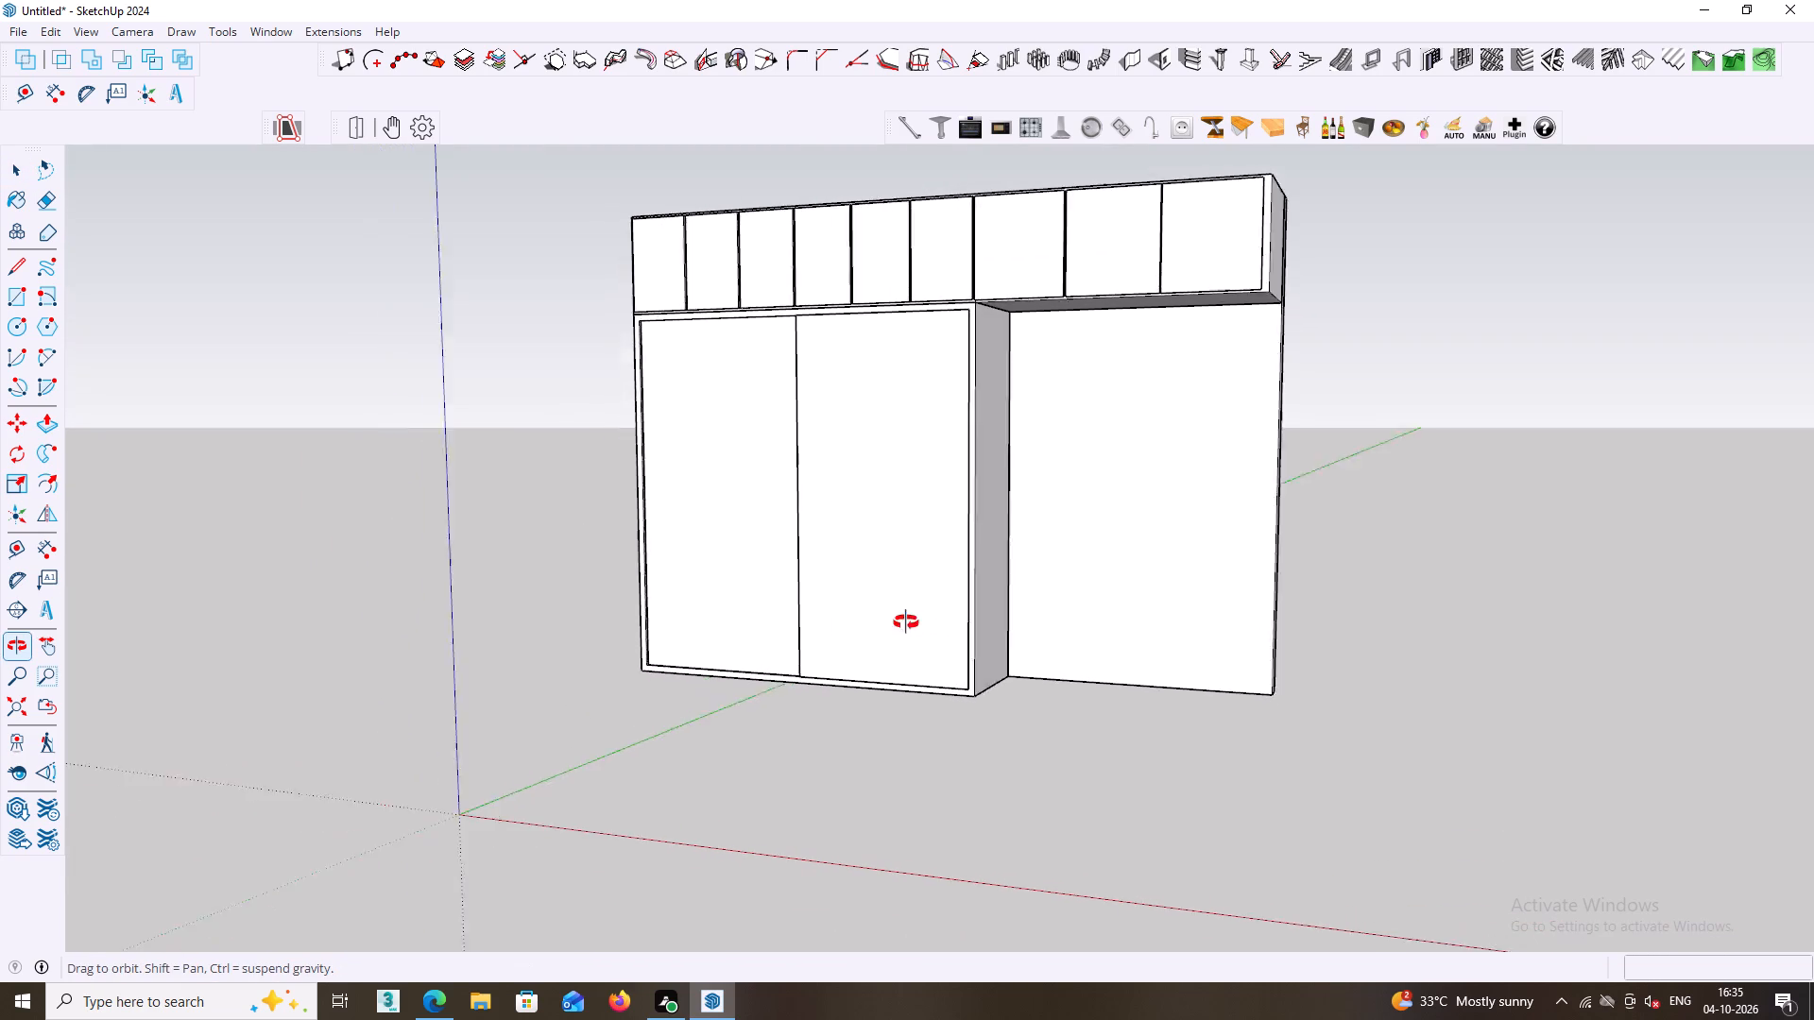
middle_drag(906, 622, 985, 471)
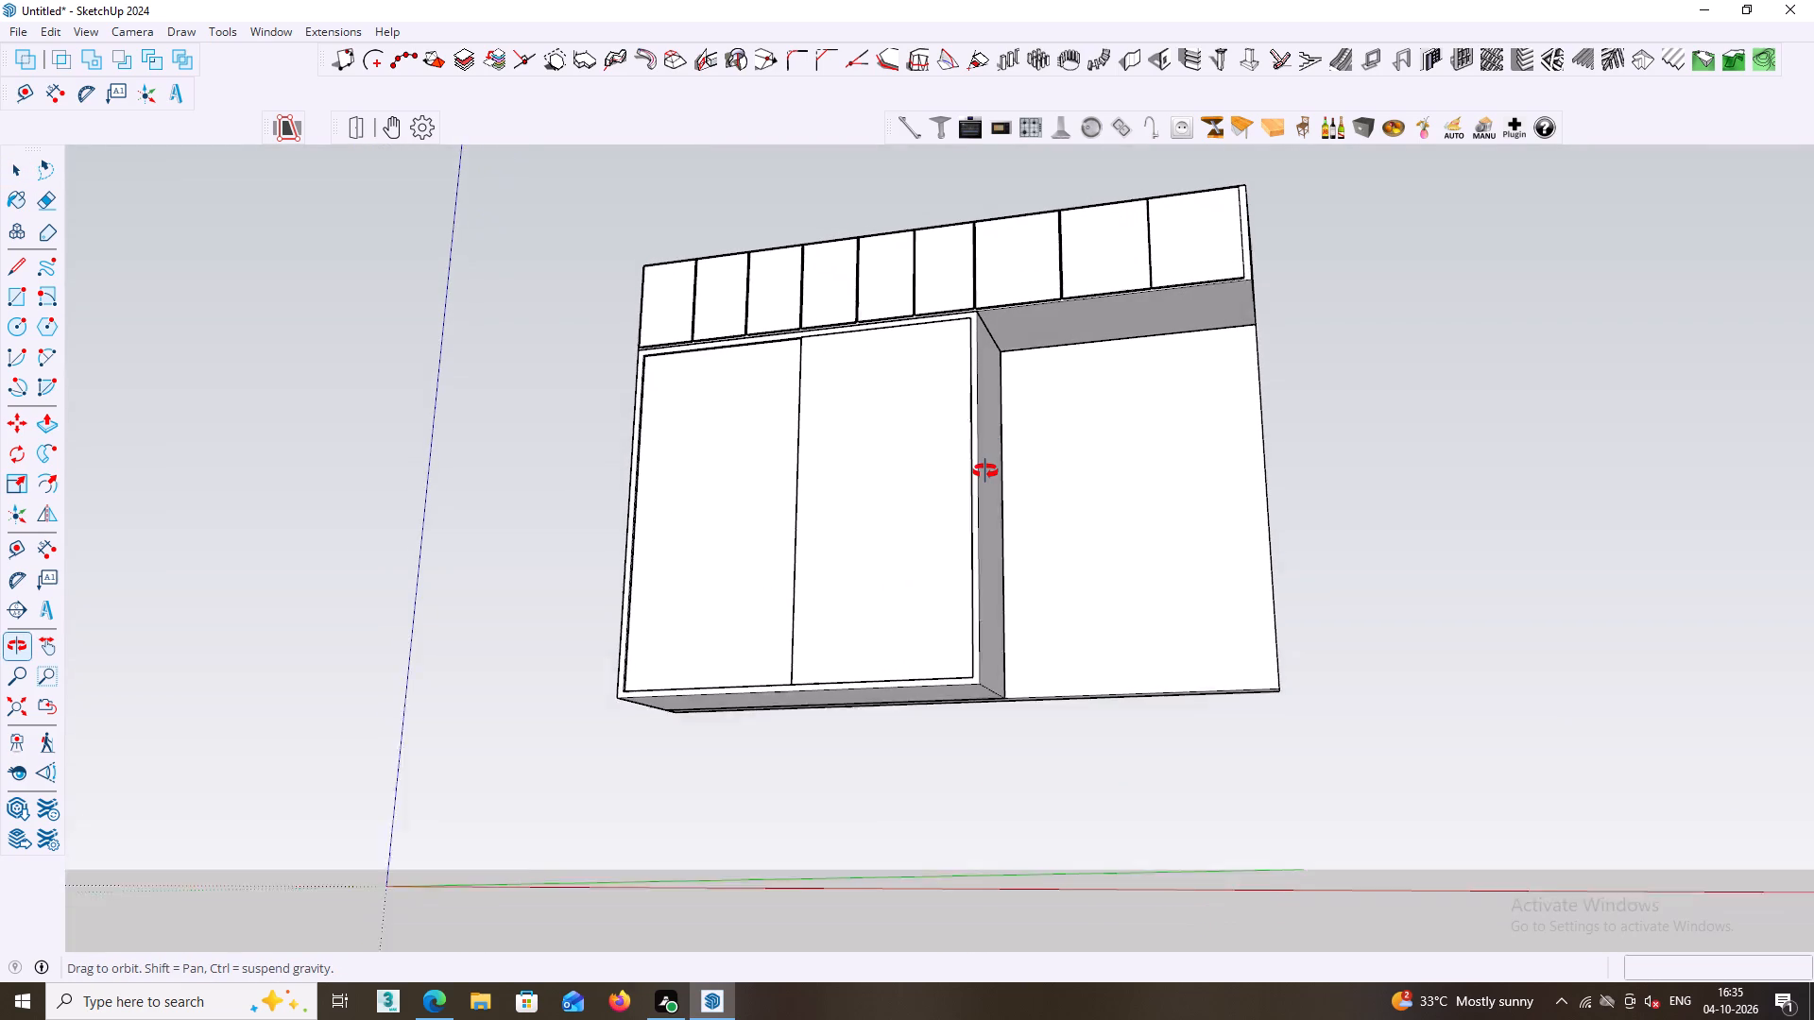
middle_drag(985, 471, 967, 475)
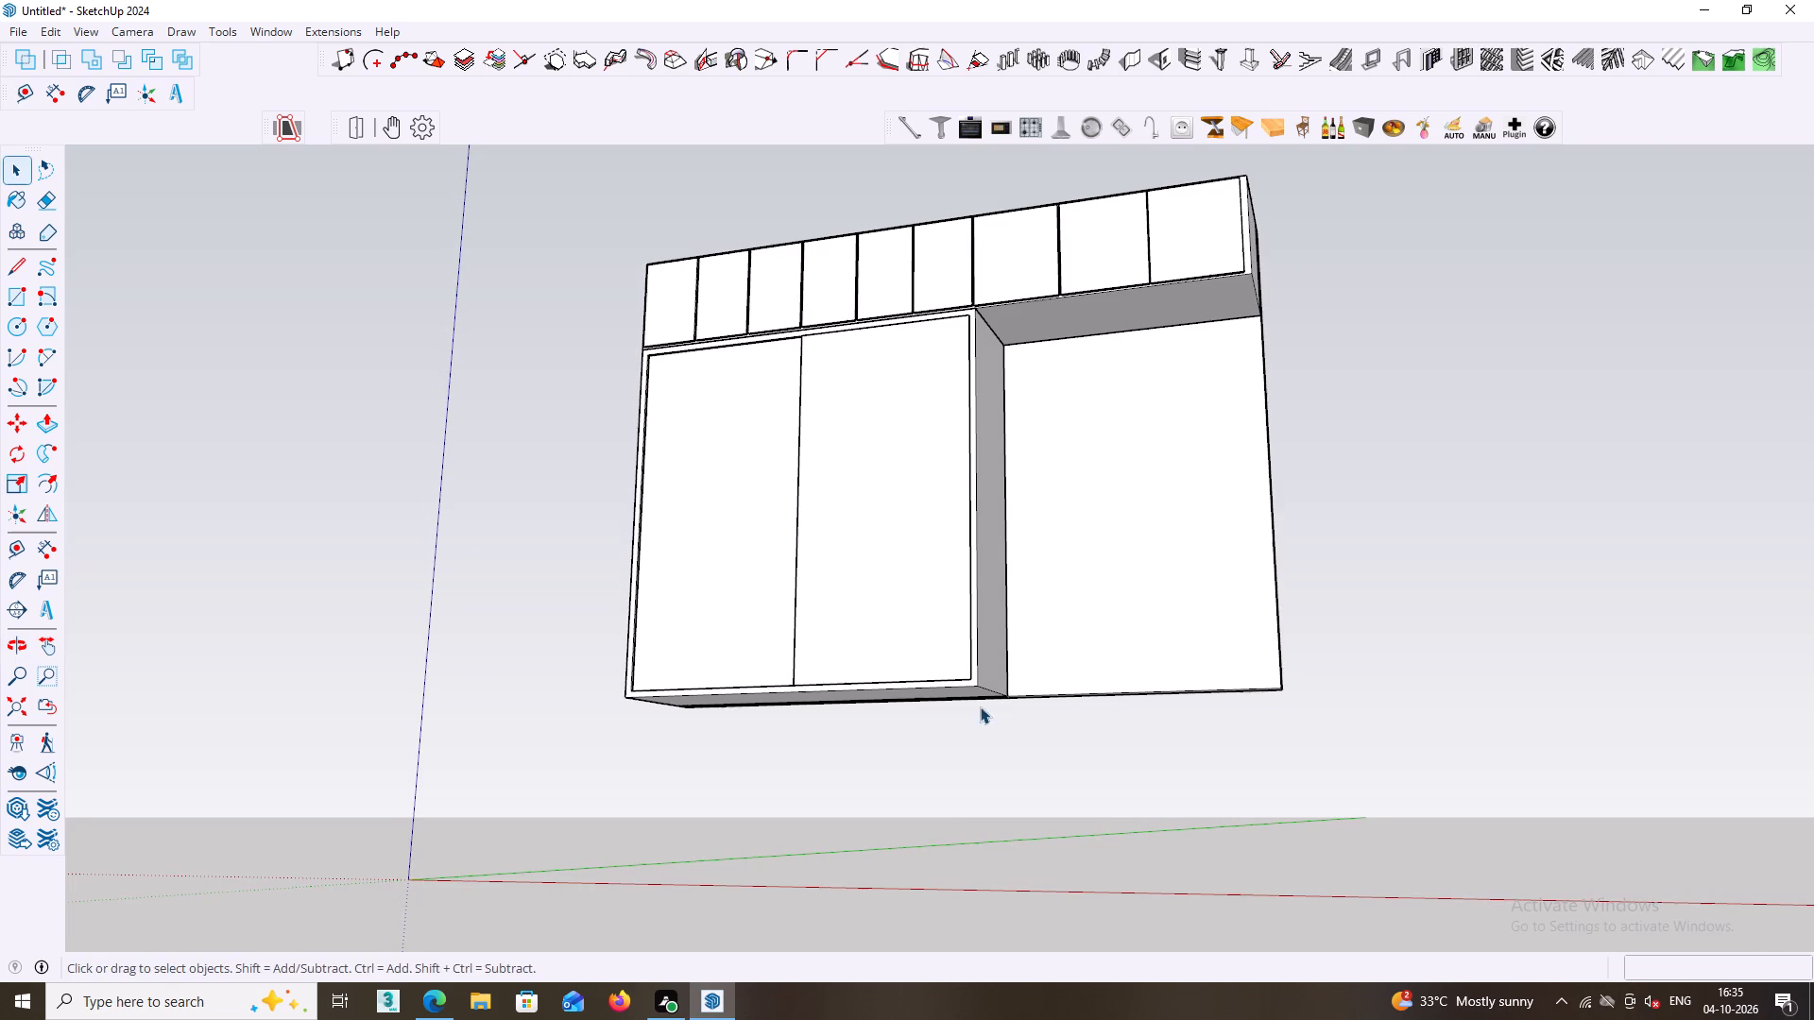
middle_drag(981, 706, 847, 684)
middle_drag(1036, 736, 1071, 732)
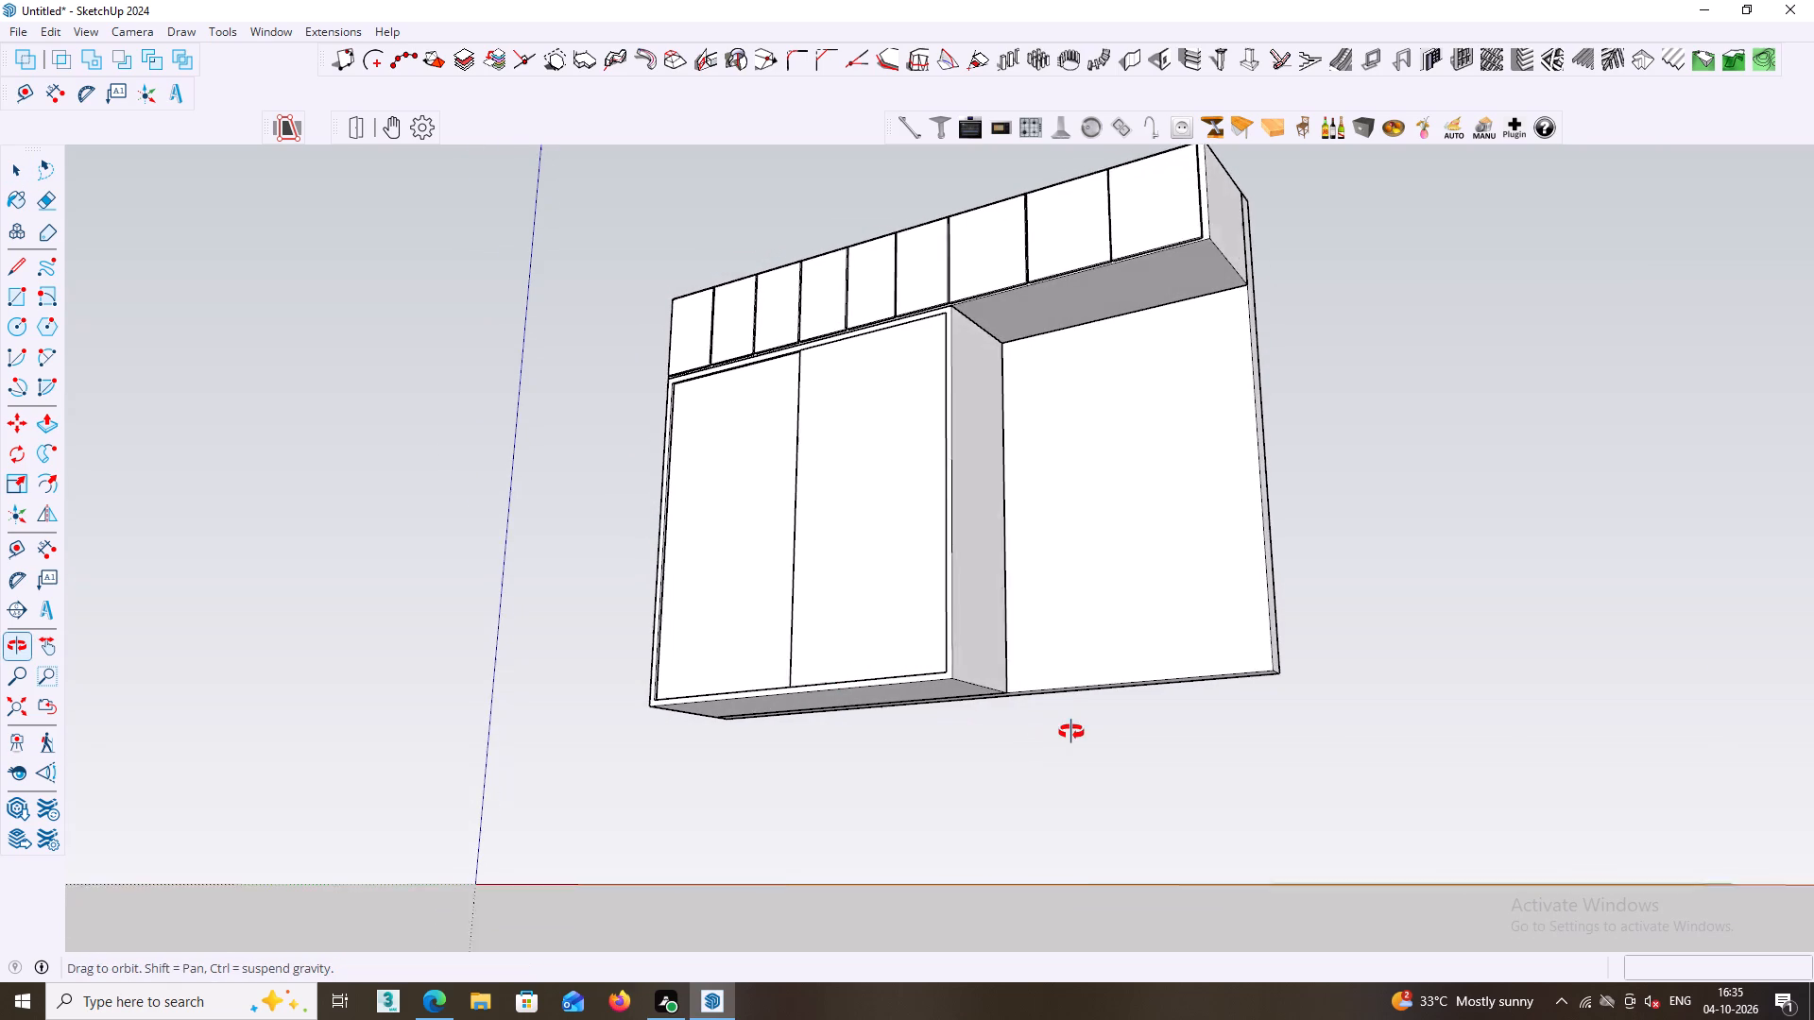
Examine the wardrobe front and the open wall area under the overhanging cabinet from several angles.
middle_drag(1071, 732, 1091, 731)
middle_drag(975, 710, 972, 745)
scroll(1042, 697, up, 1)
middle_drag(1044, 691, 1136, 681)
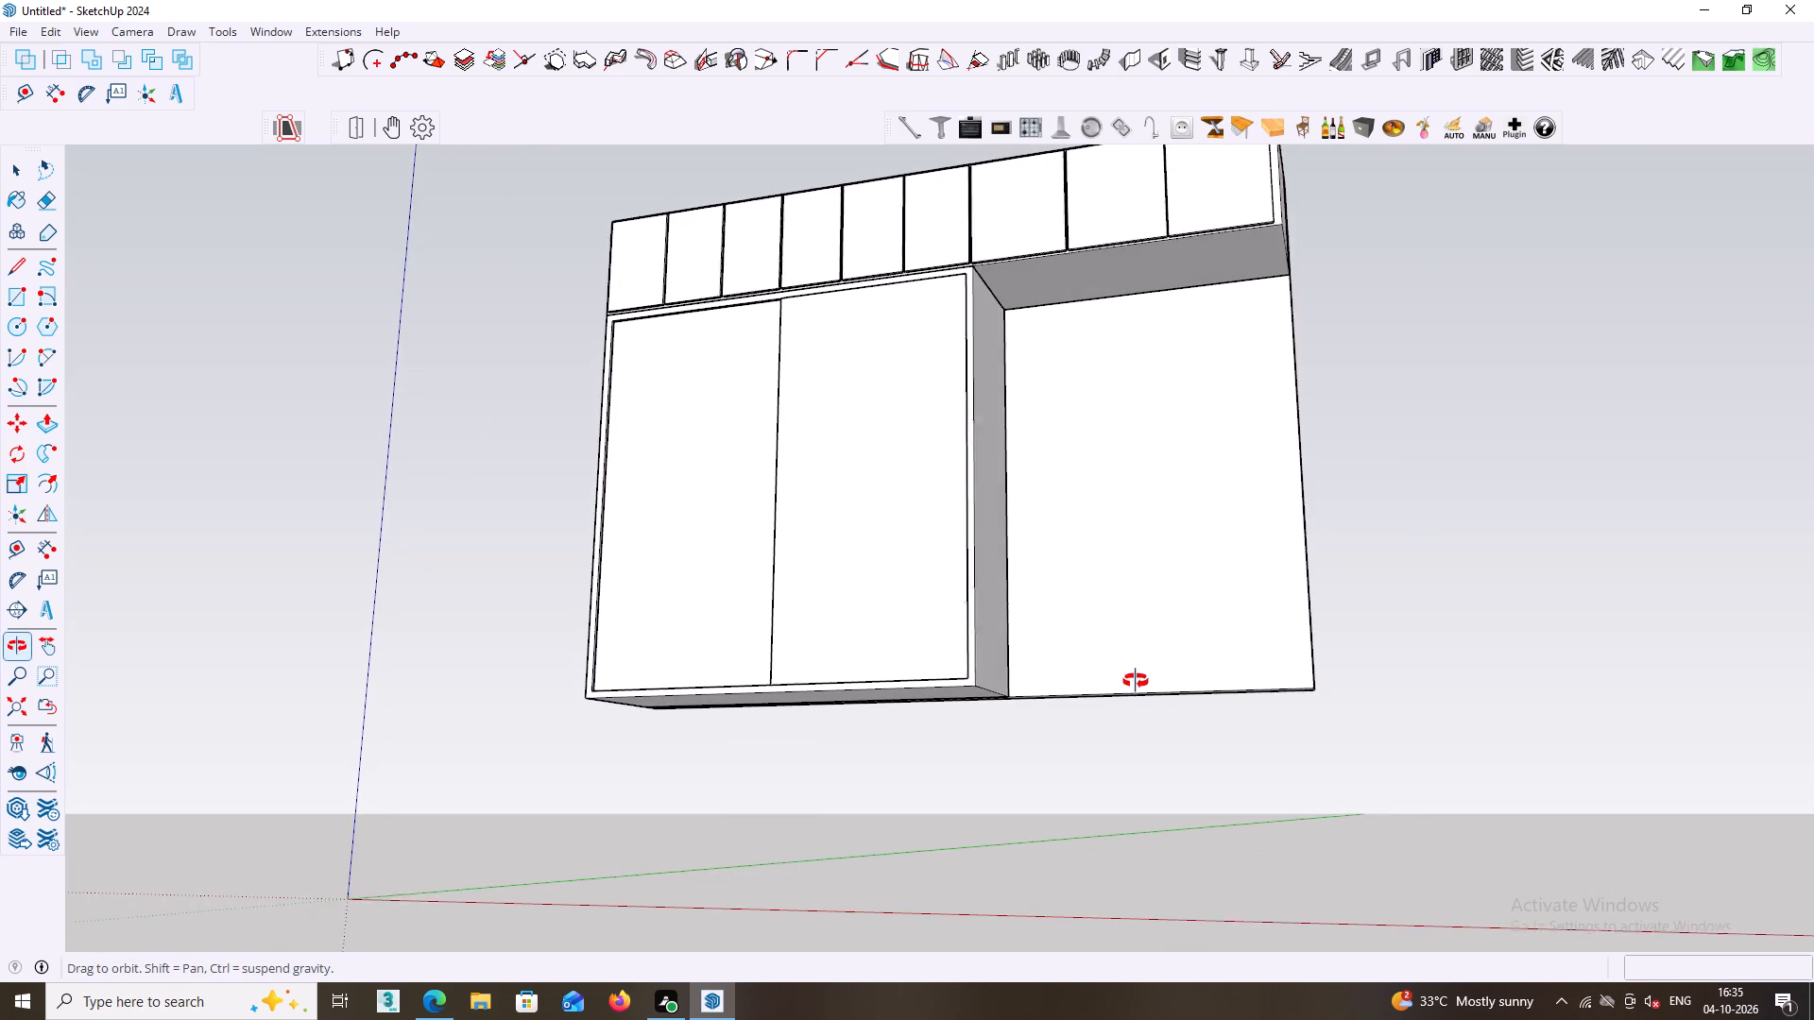
middle_drag(1136, 681, 1178, 782)
scroll(1104, 606, down, 2)
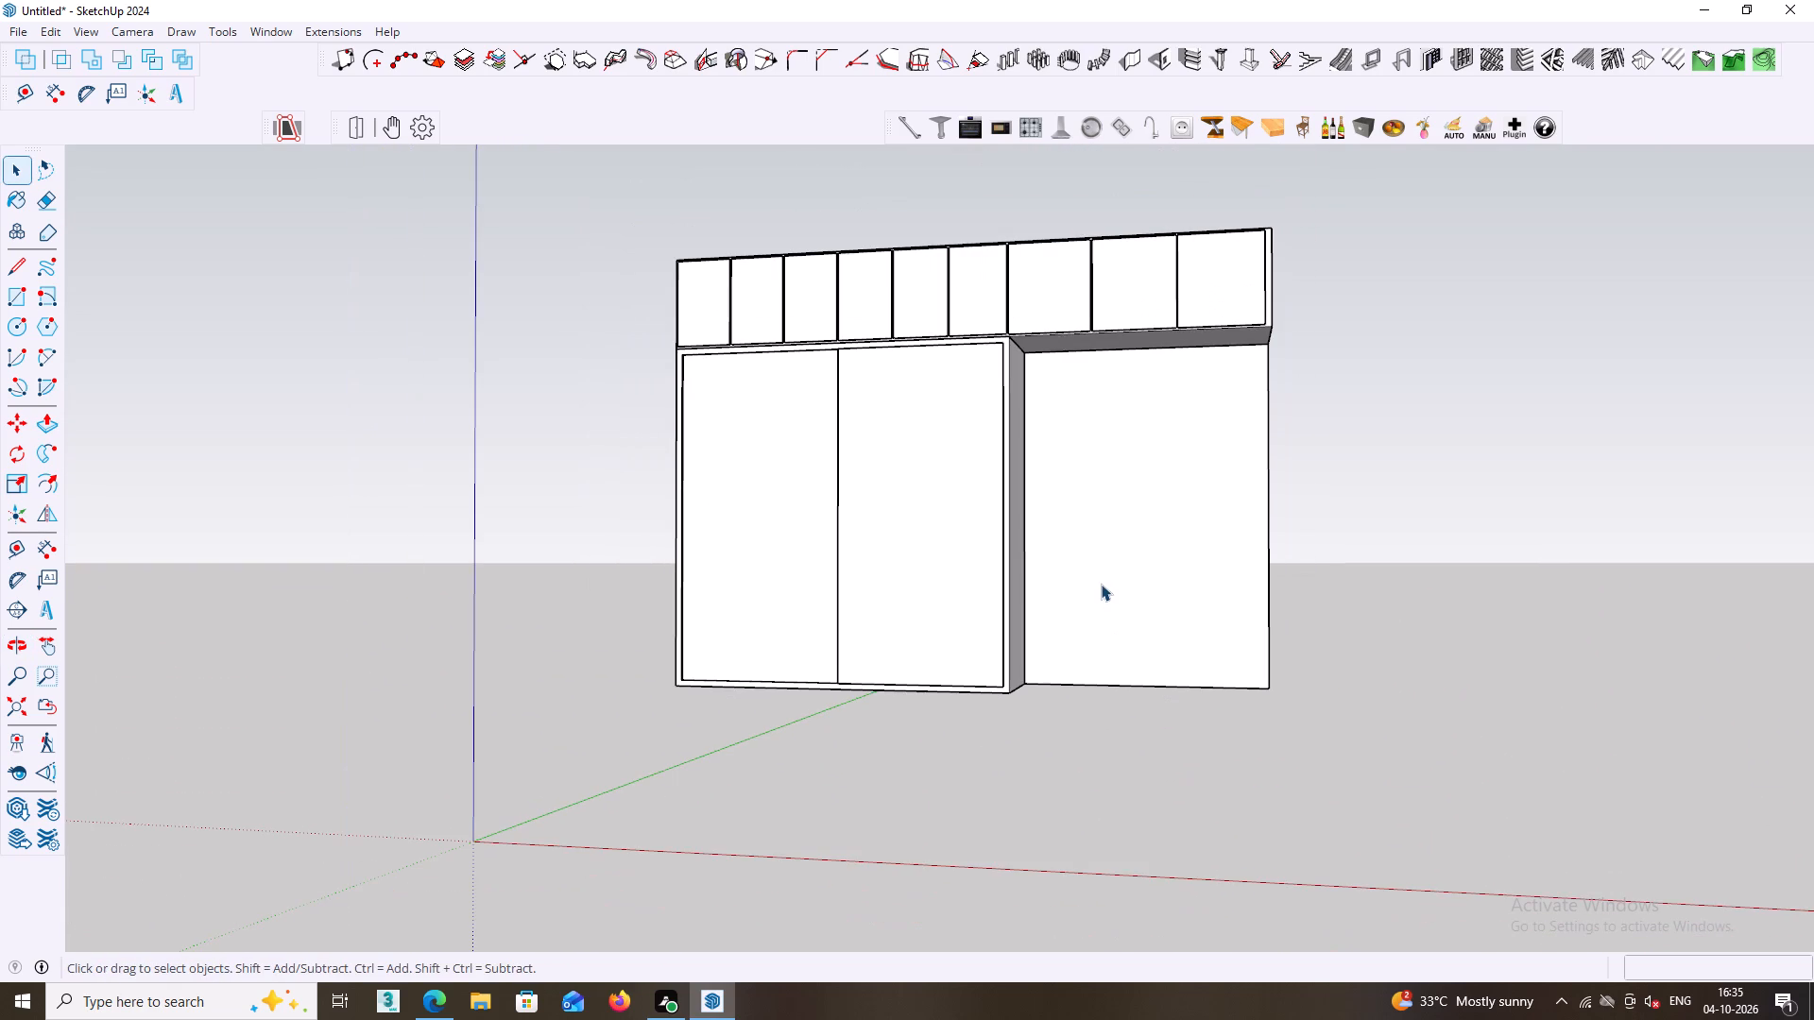
middle_drag(1121, 534, 1143, 590)
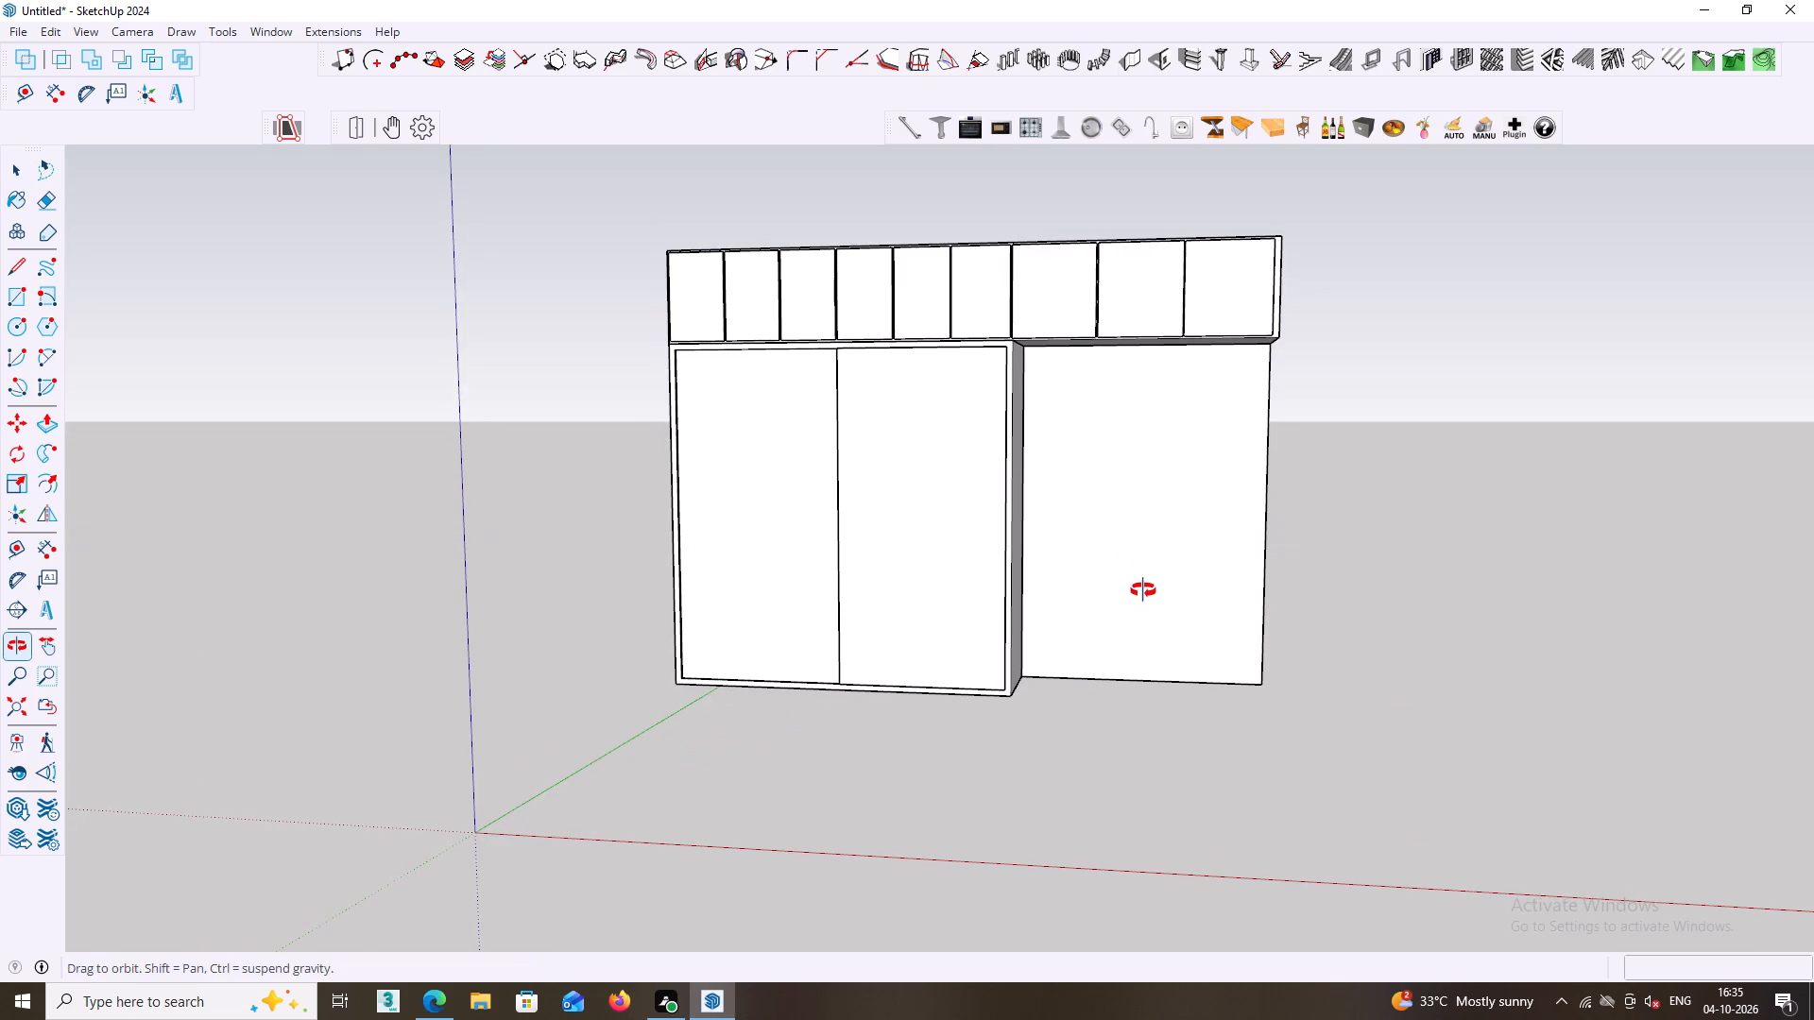
middle_drag(1143, 590, 1098, 527)
scroll(1039, 392, up, 1)
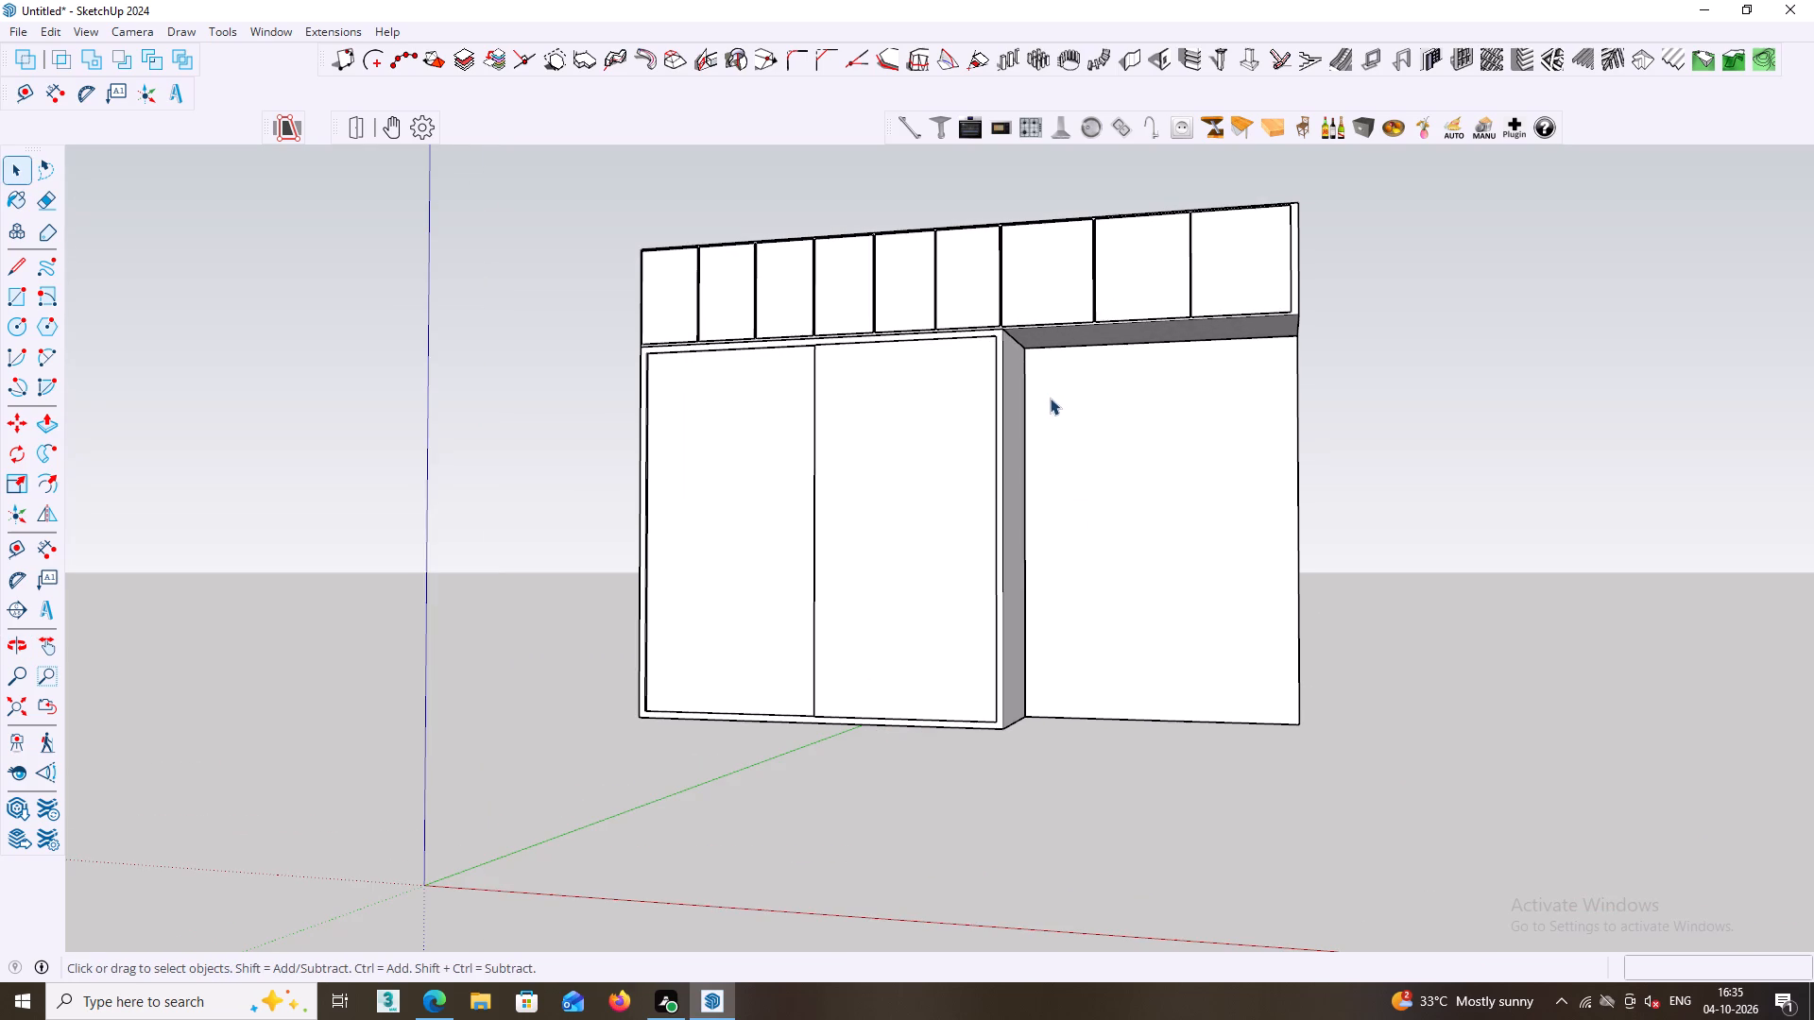
middle_drag(1052, 367, 1070, 378)
scroll(1034, 377, up, 1)
middle_drag(1032, 372, 1040, 369)
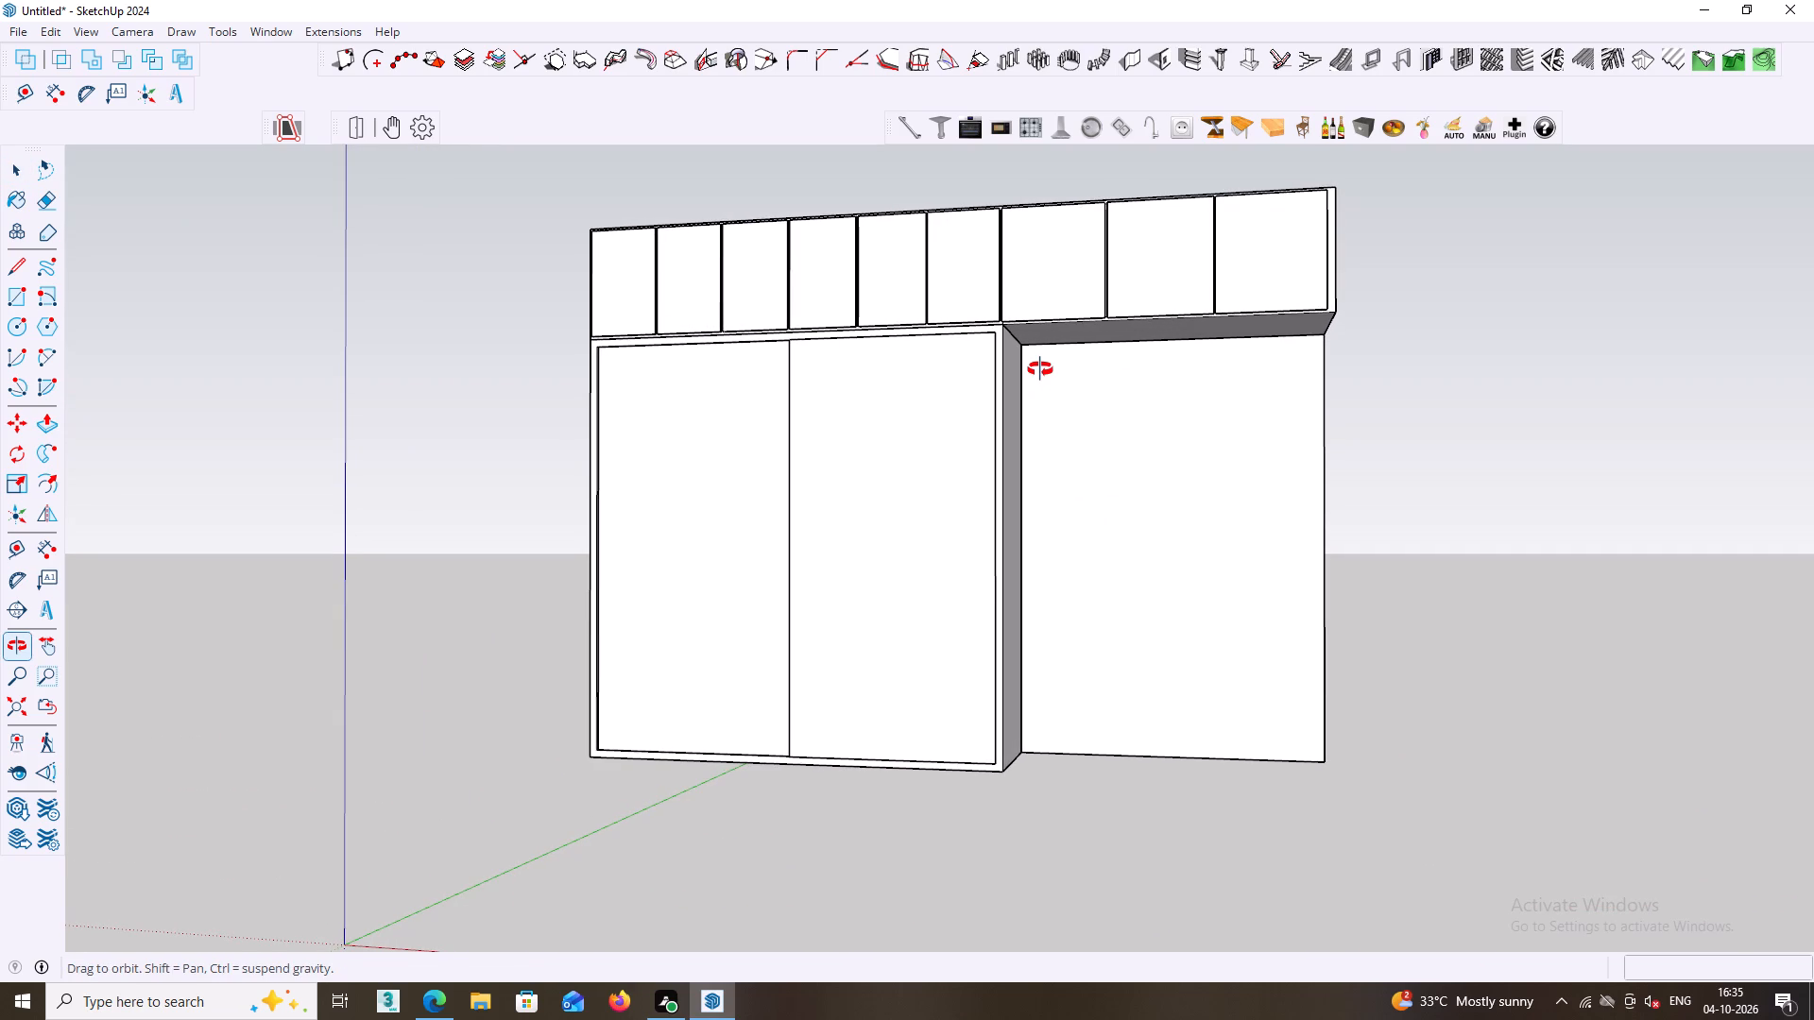
middle_drag(1040, 369, 1018, 372)
middle_drag(1078, 569, 1111, 553)
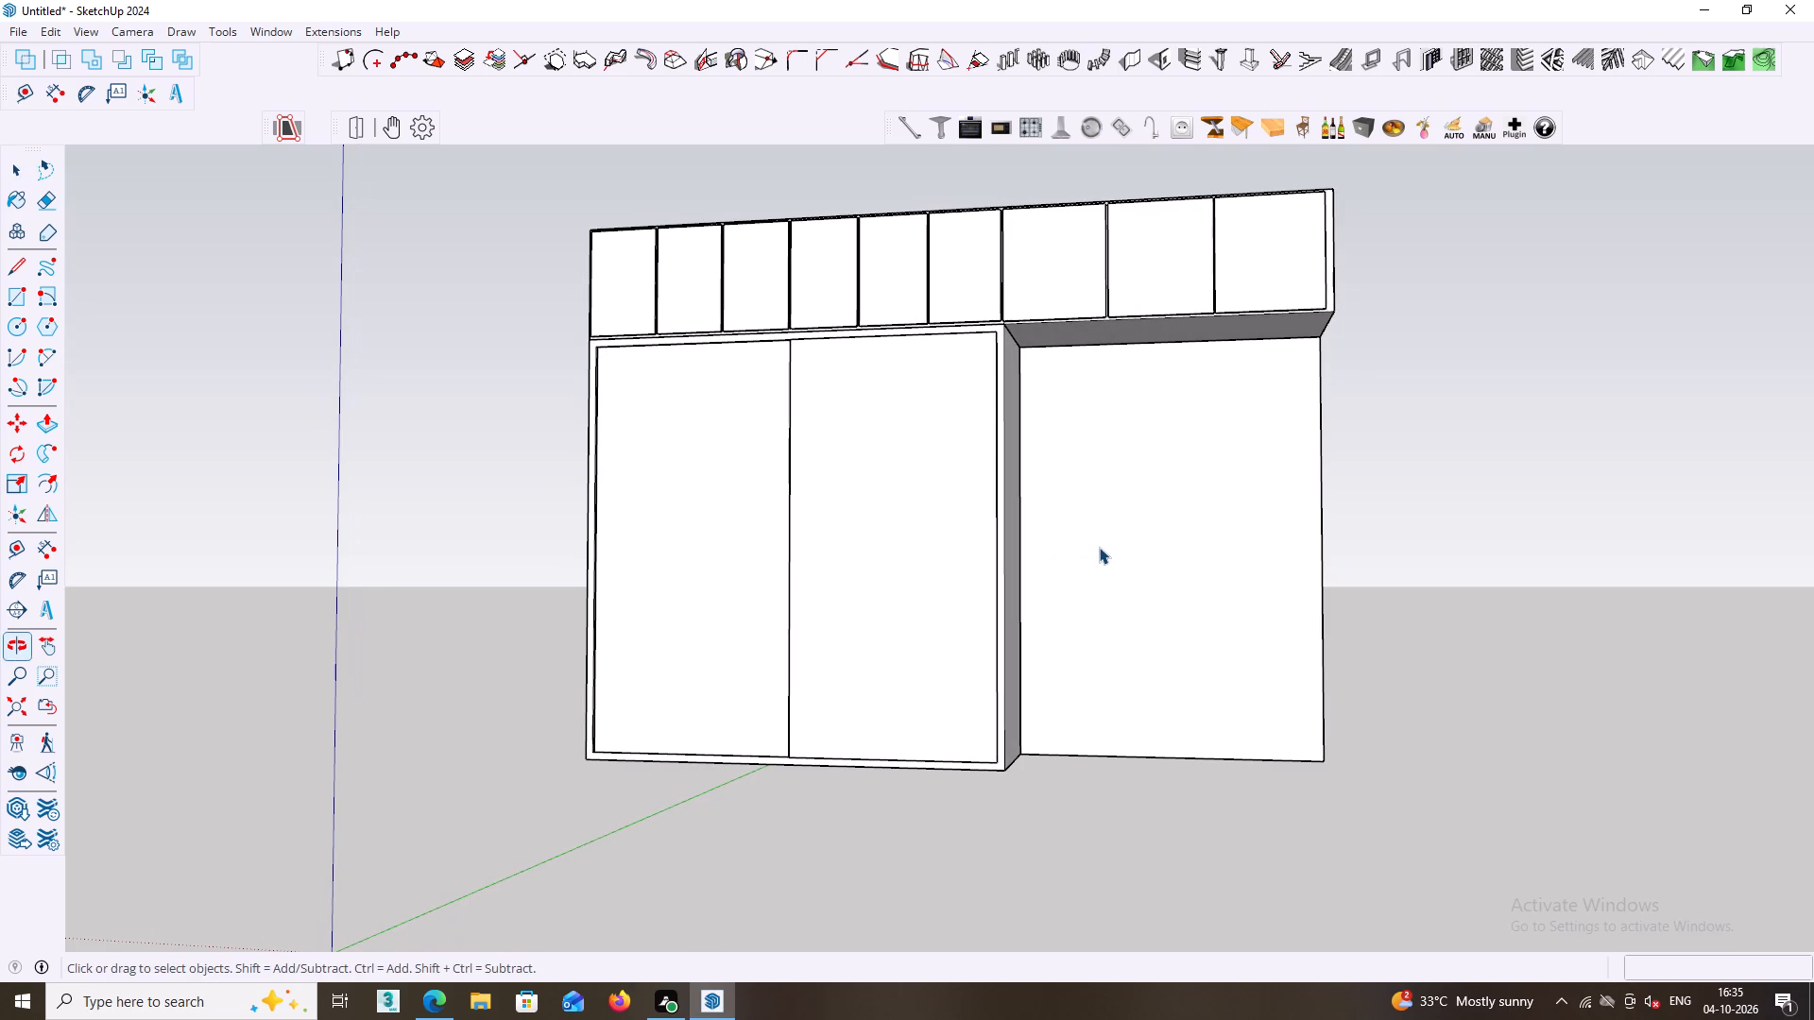
middle_drag(1100, 535, 1069, 537)
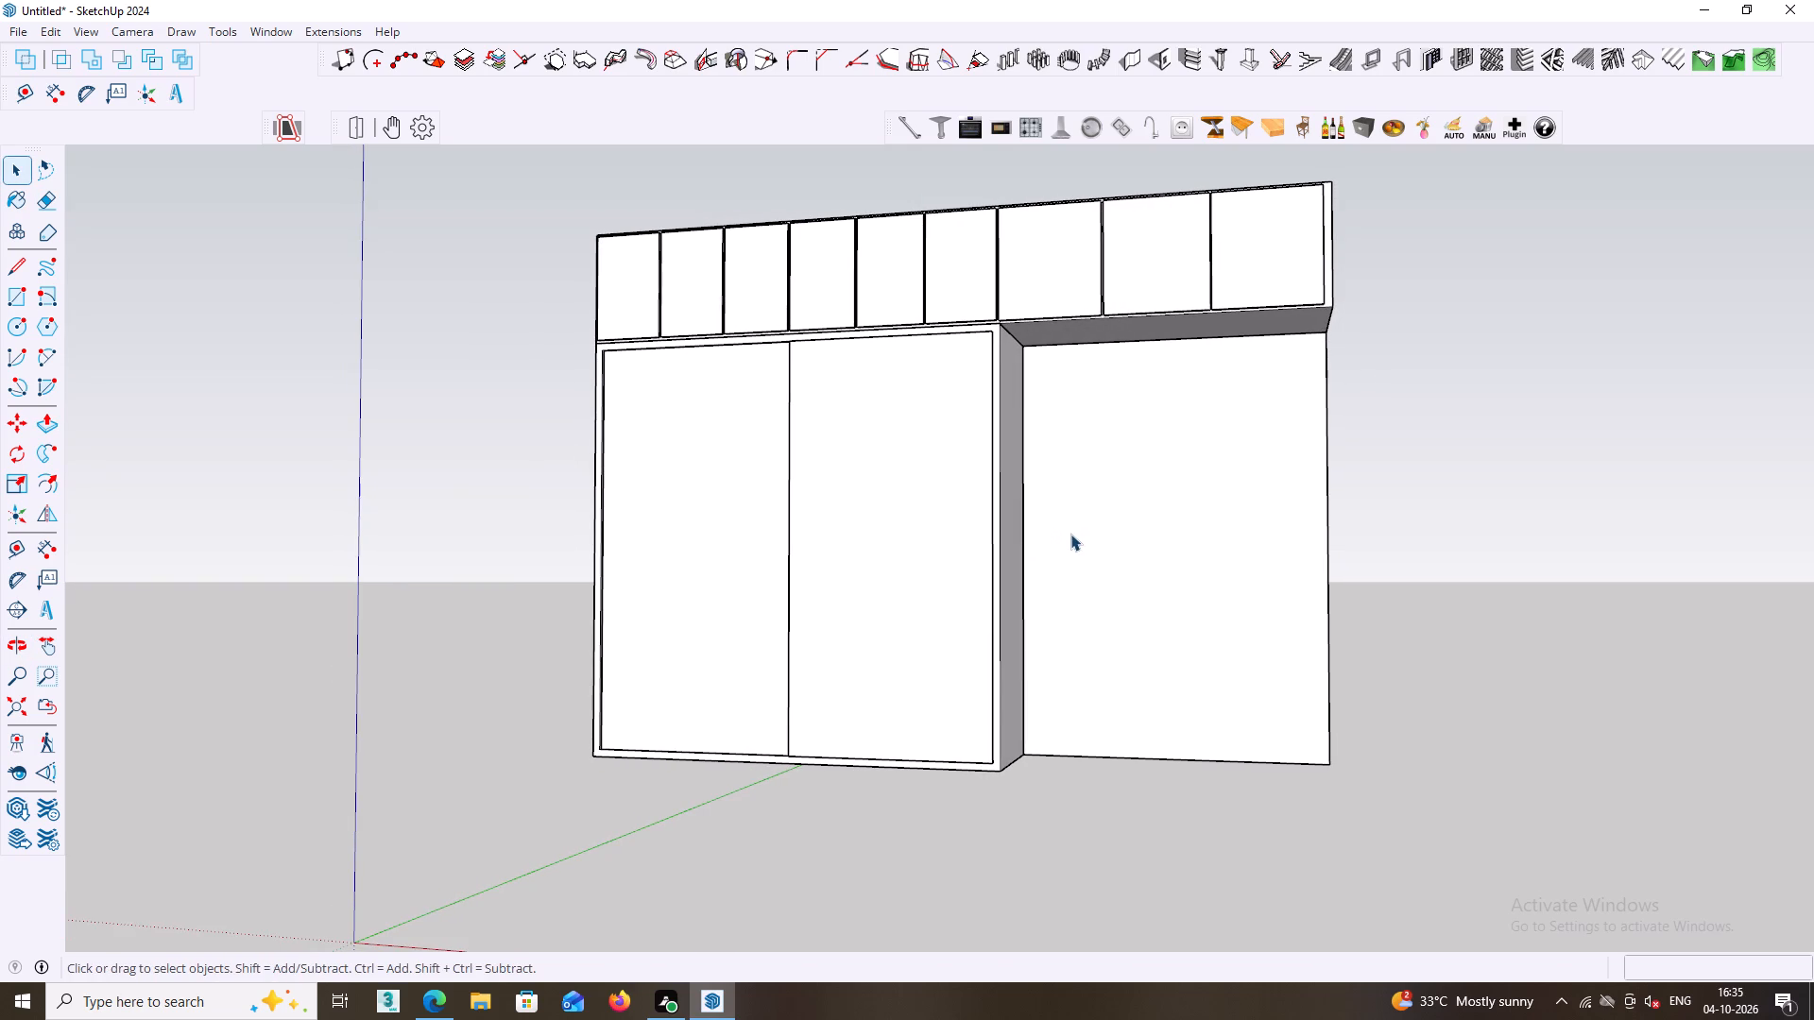
Draw a rectangle about 499 x 2152 mm on the wall beside the wardrobe, from the overhanging cabinet's underside to the wall's bottom edge.
key(r)
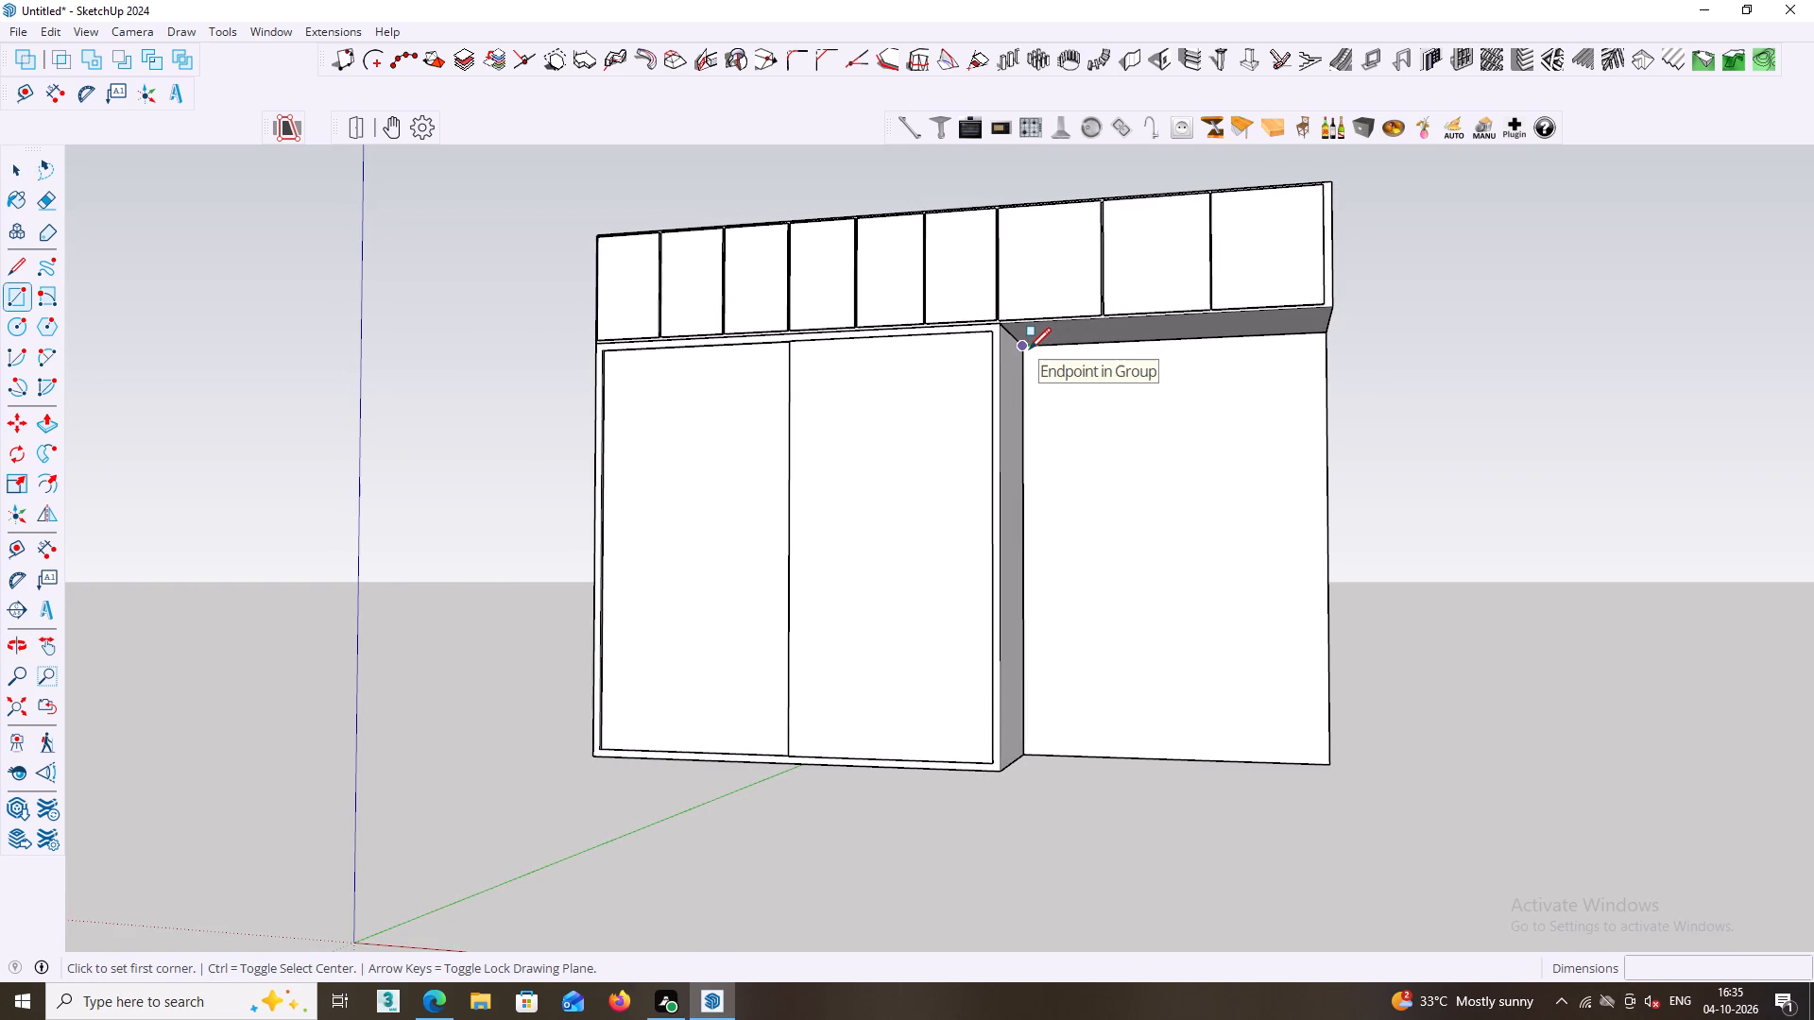
middle_drag(1042, 508, 1056, 508)
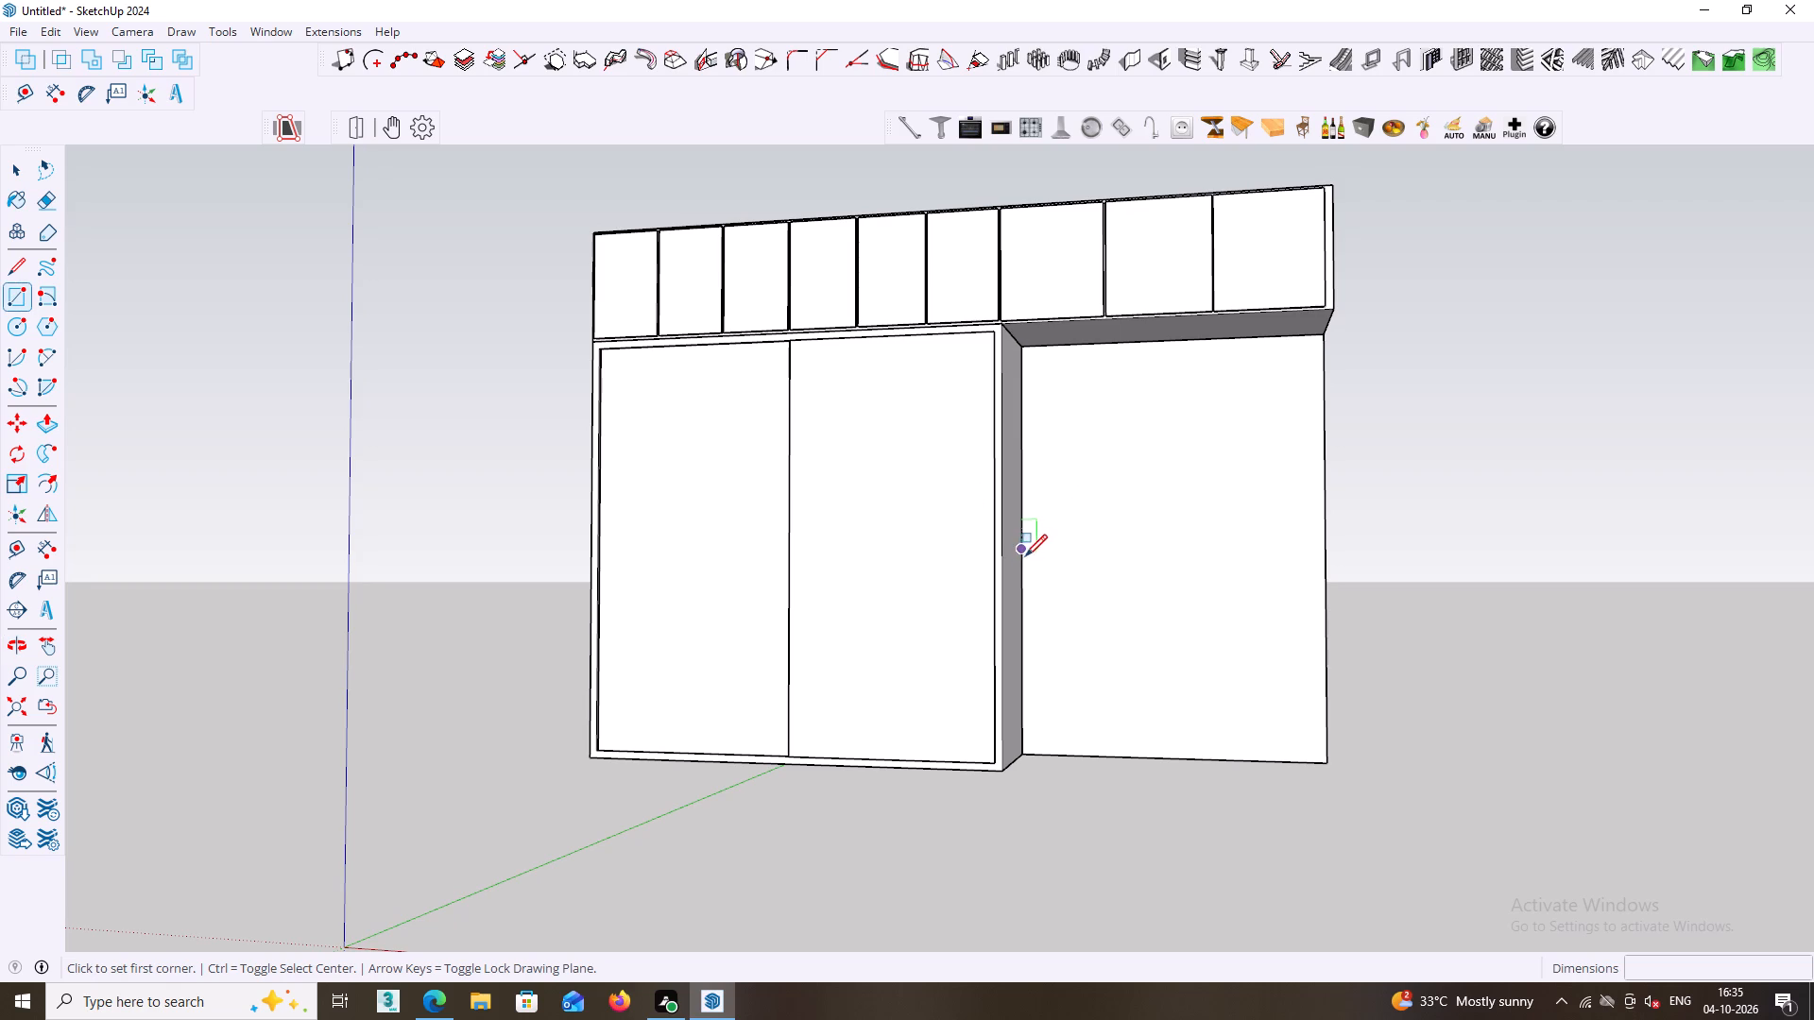
click(1025, 347)
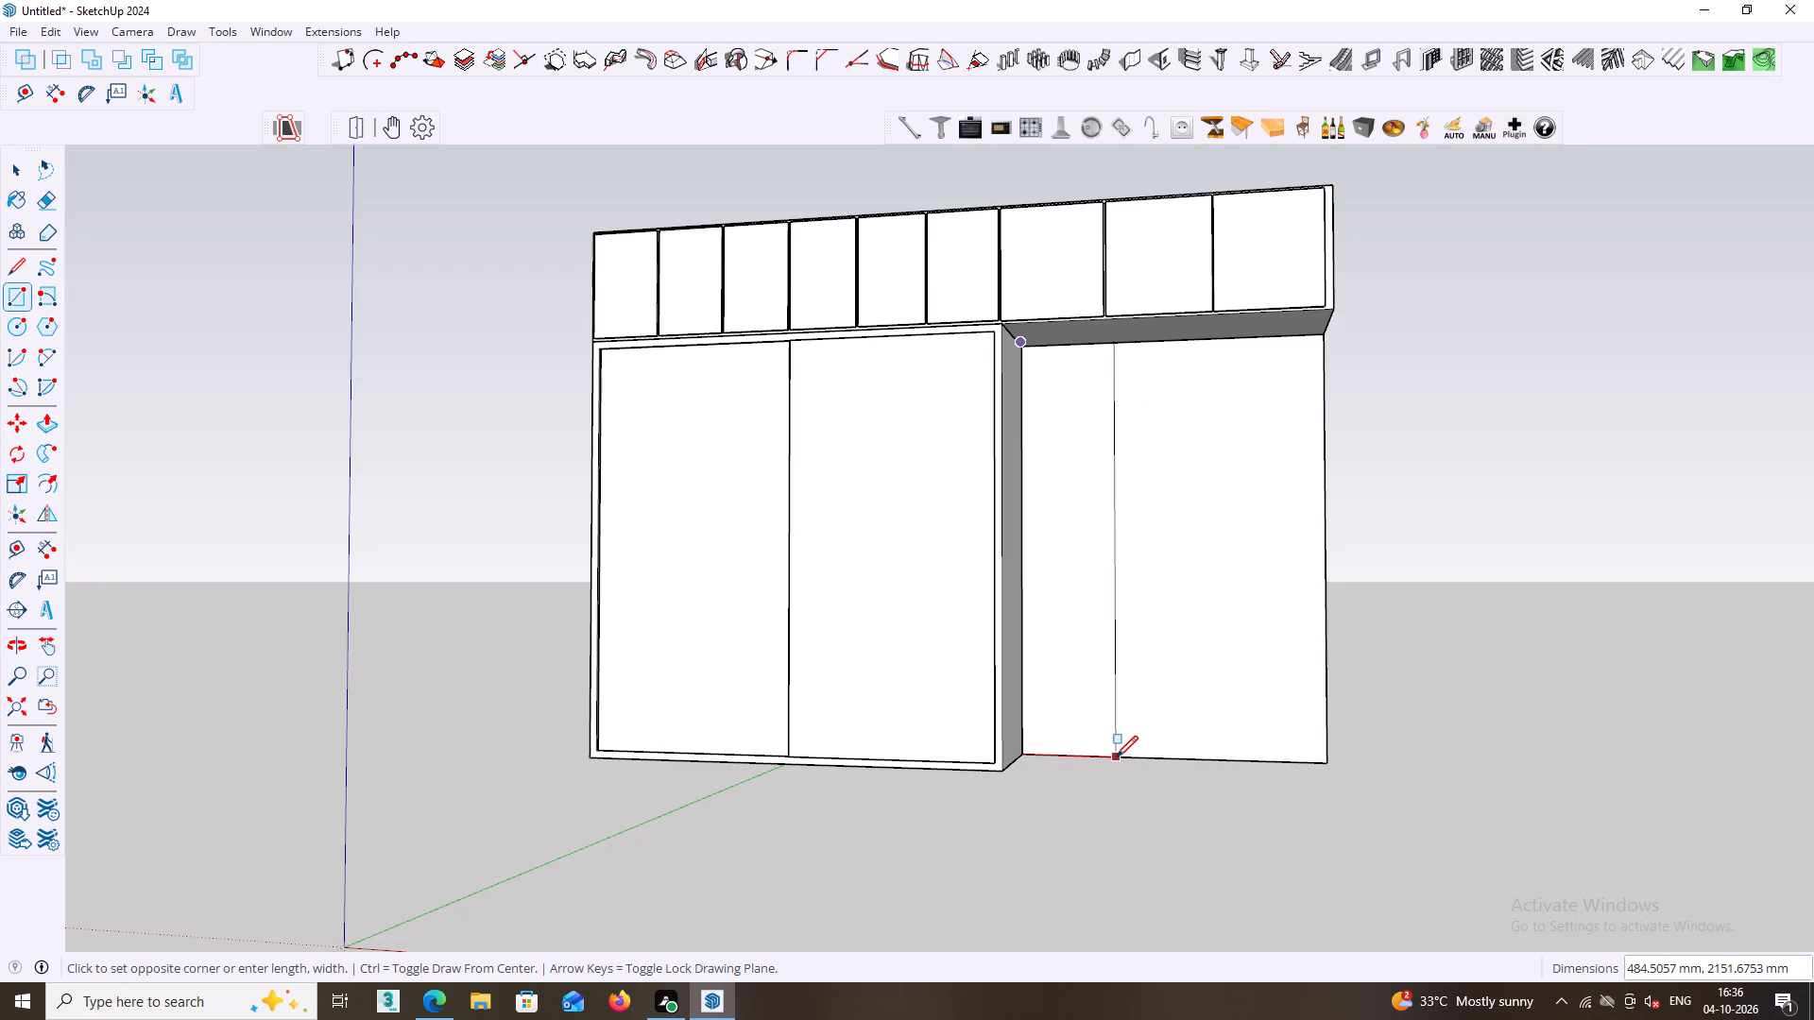
click(1119, 759)
key(space)
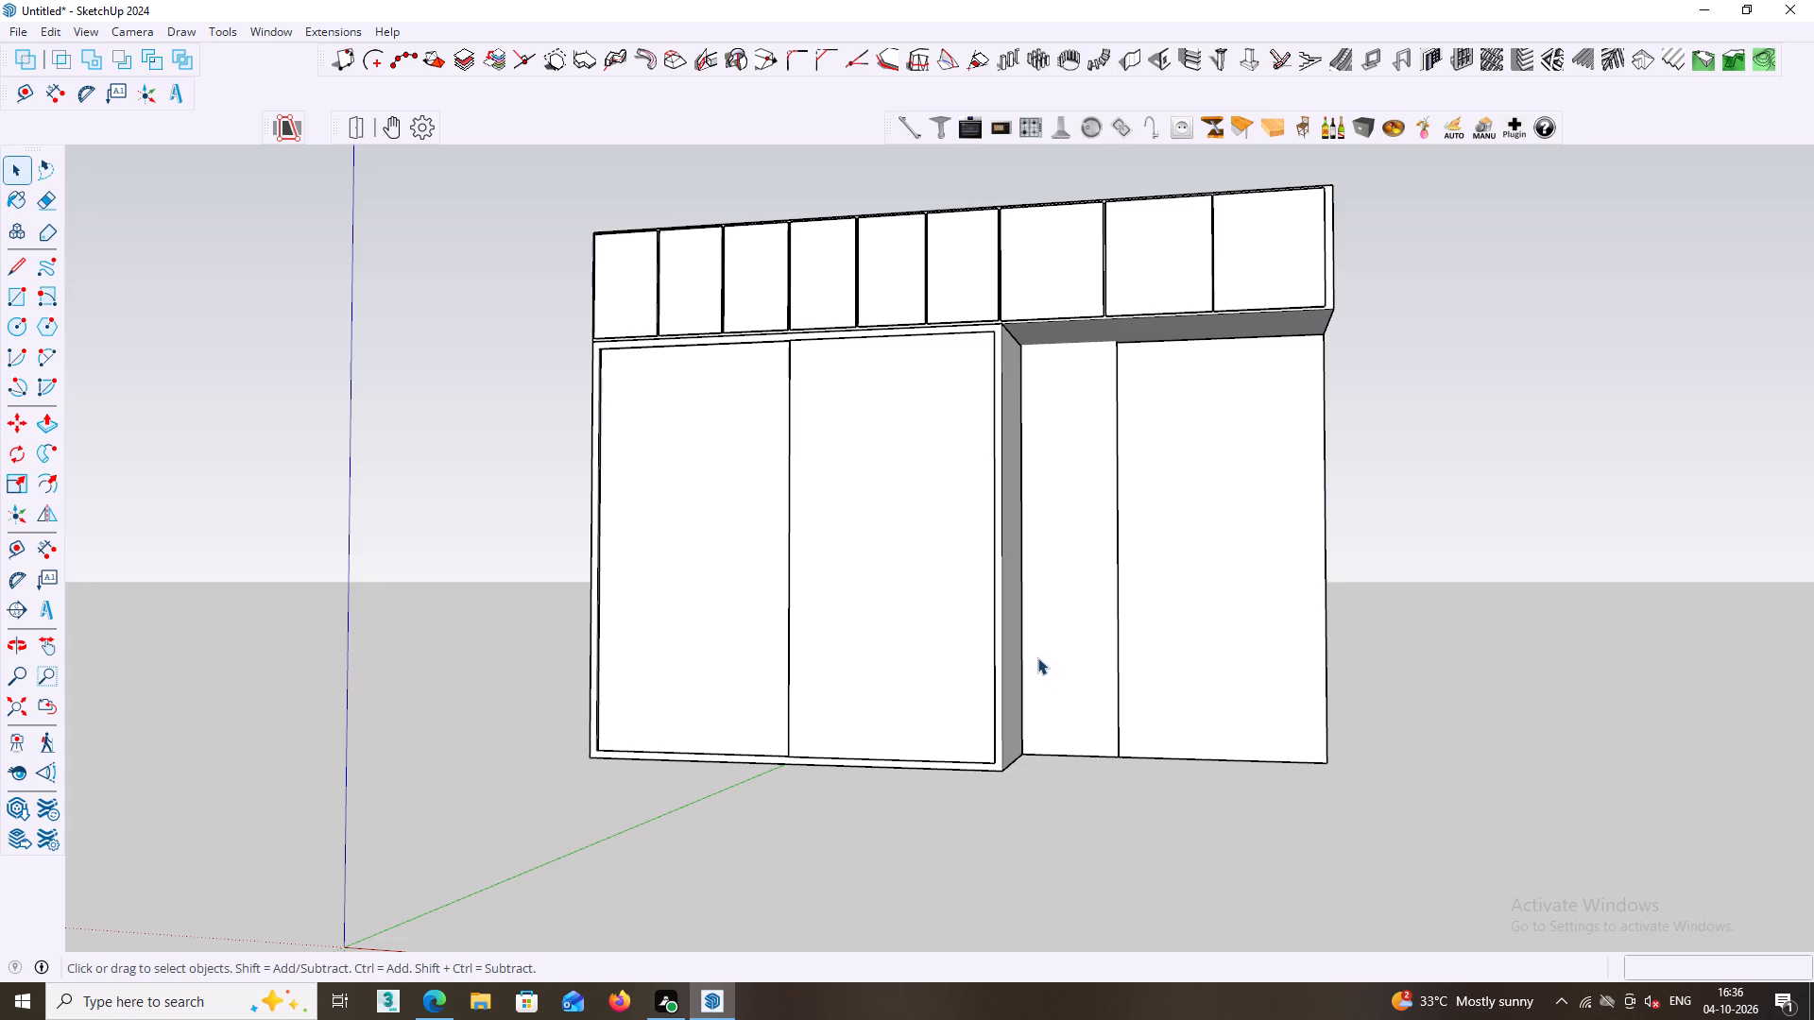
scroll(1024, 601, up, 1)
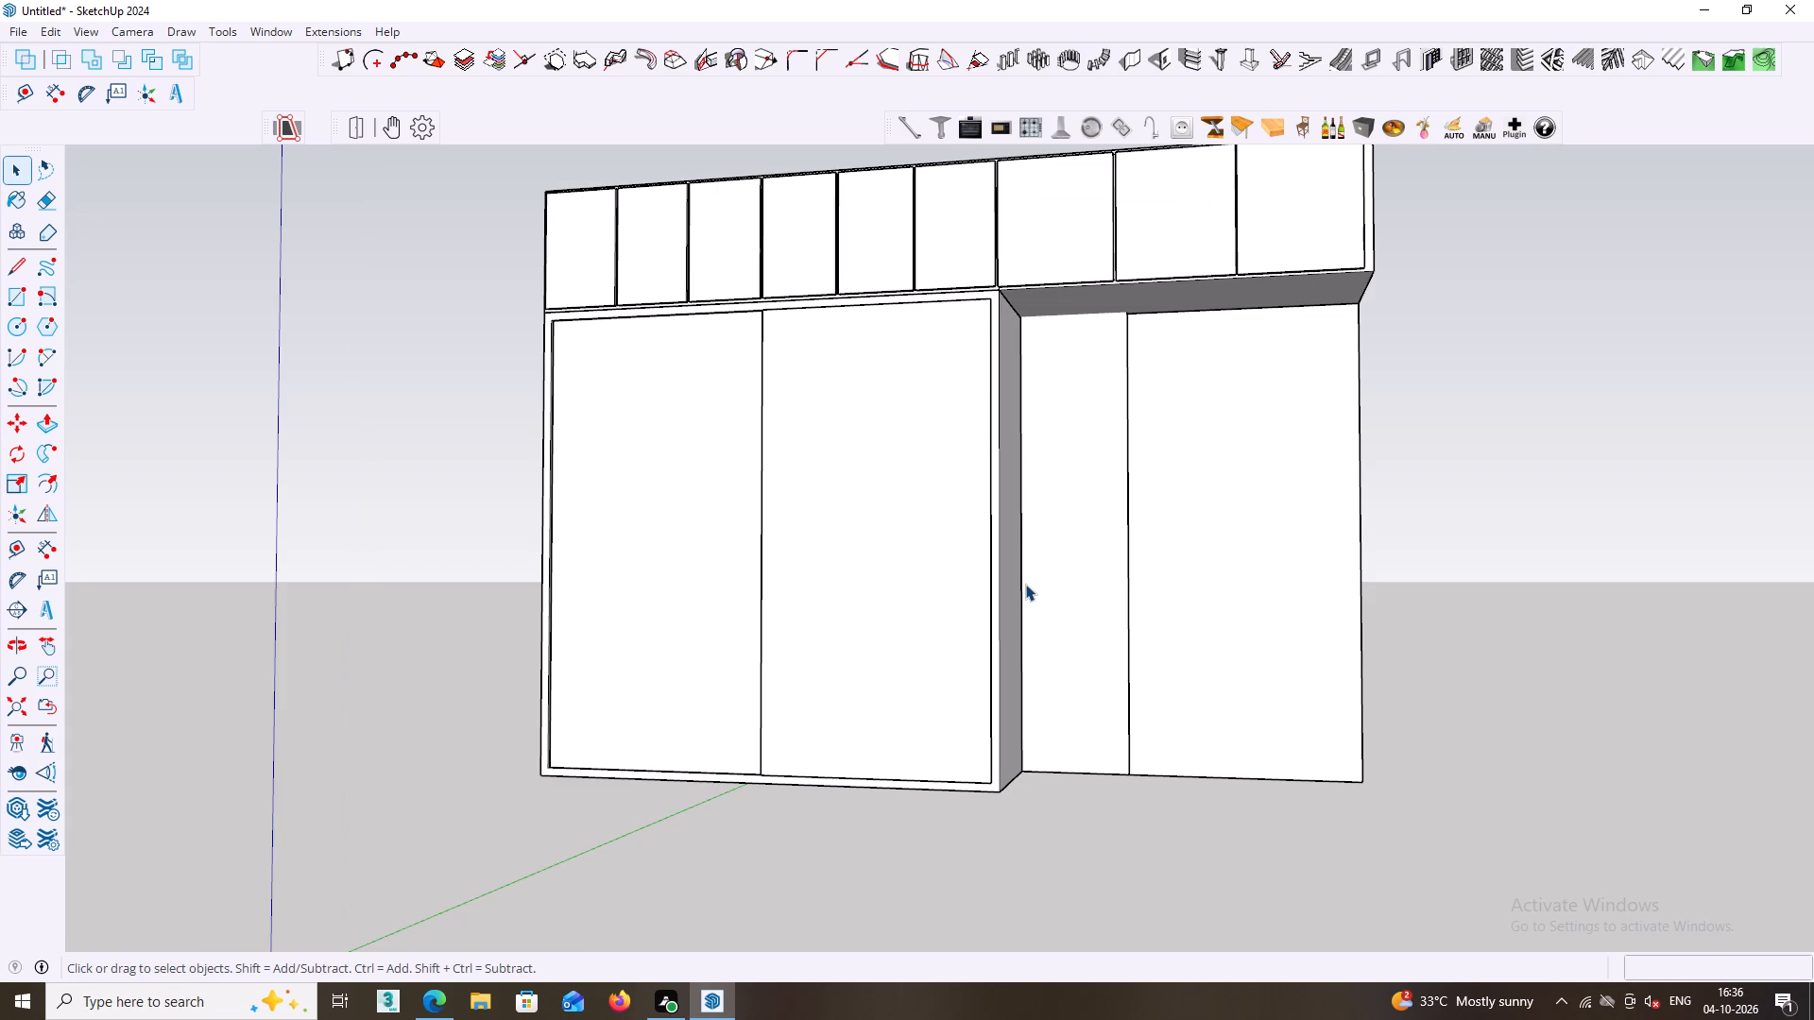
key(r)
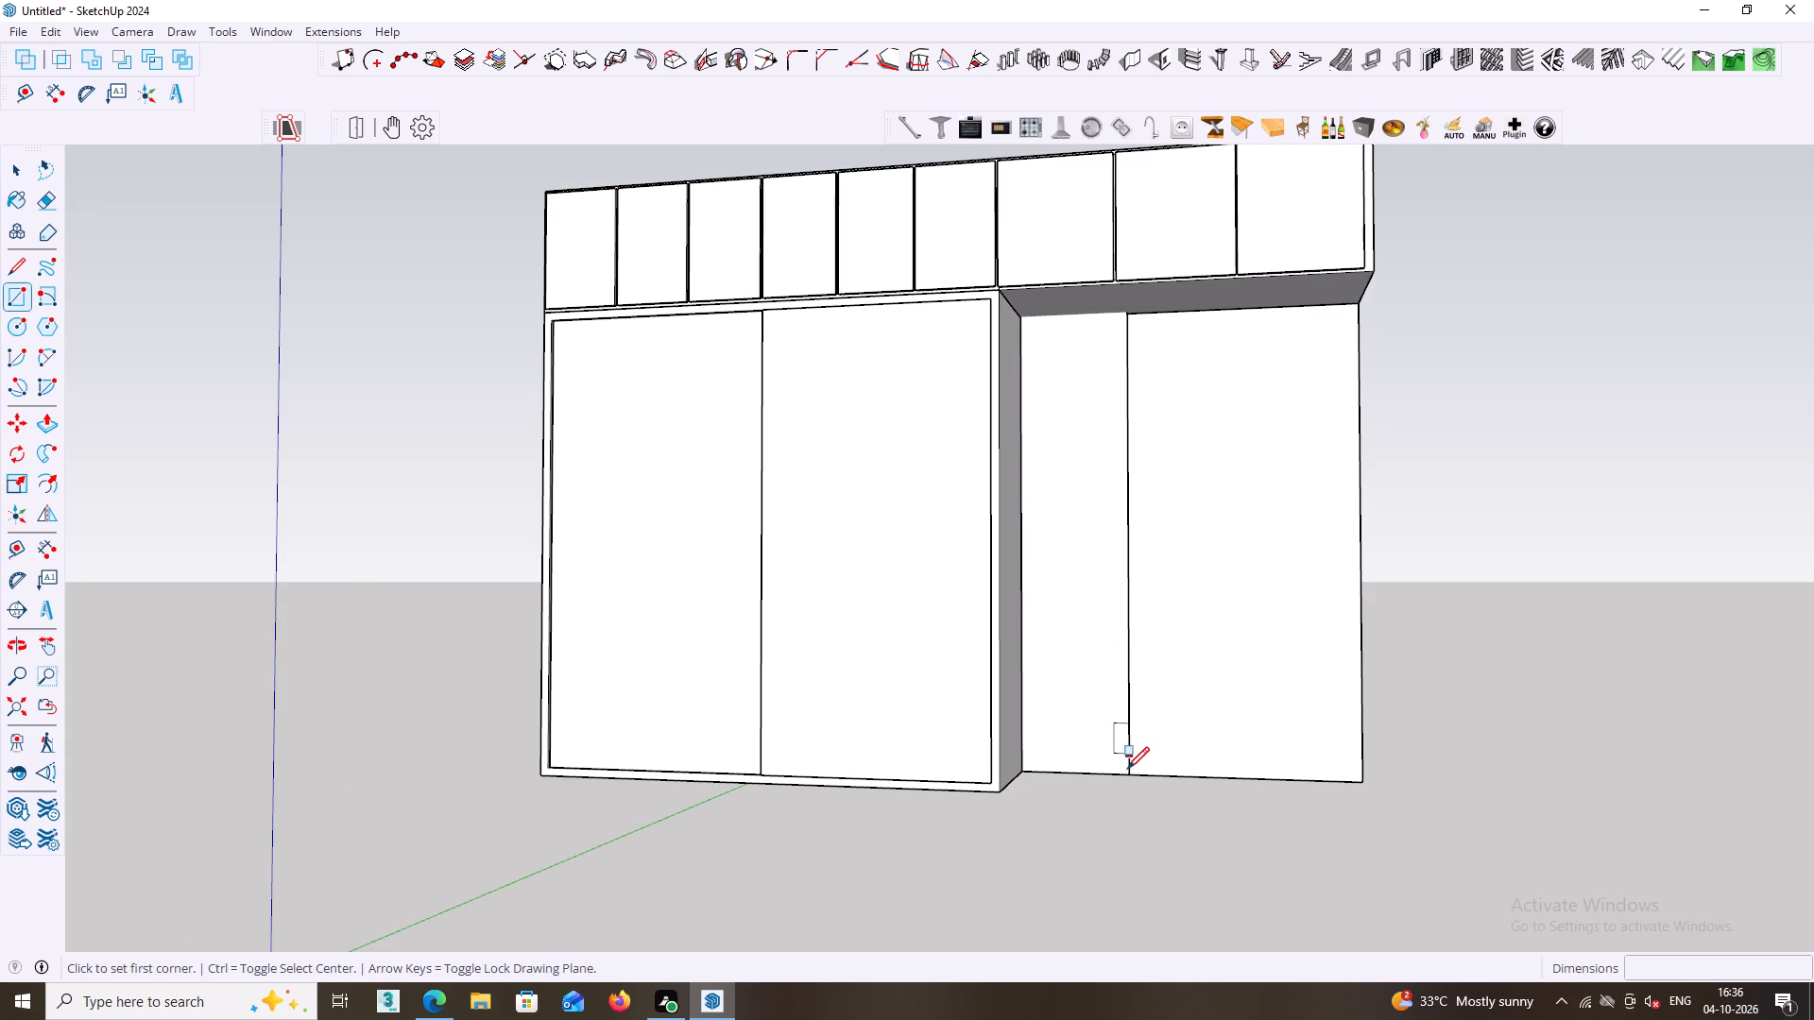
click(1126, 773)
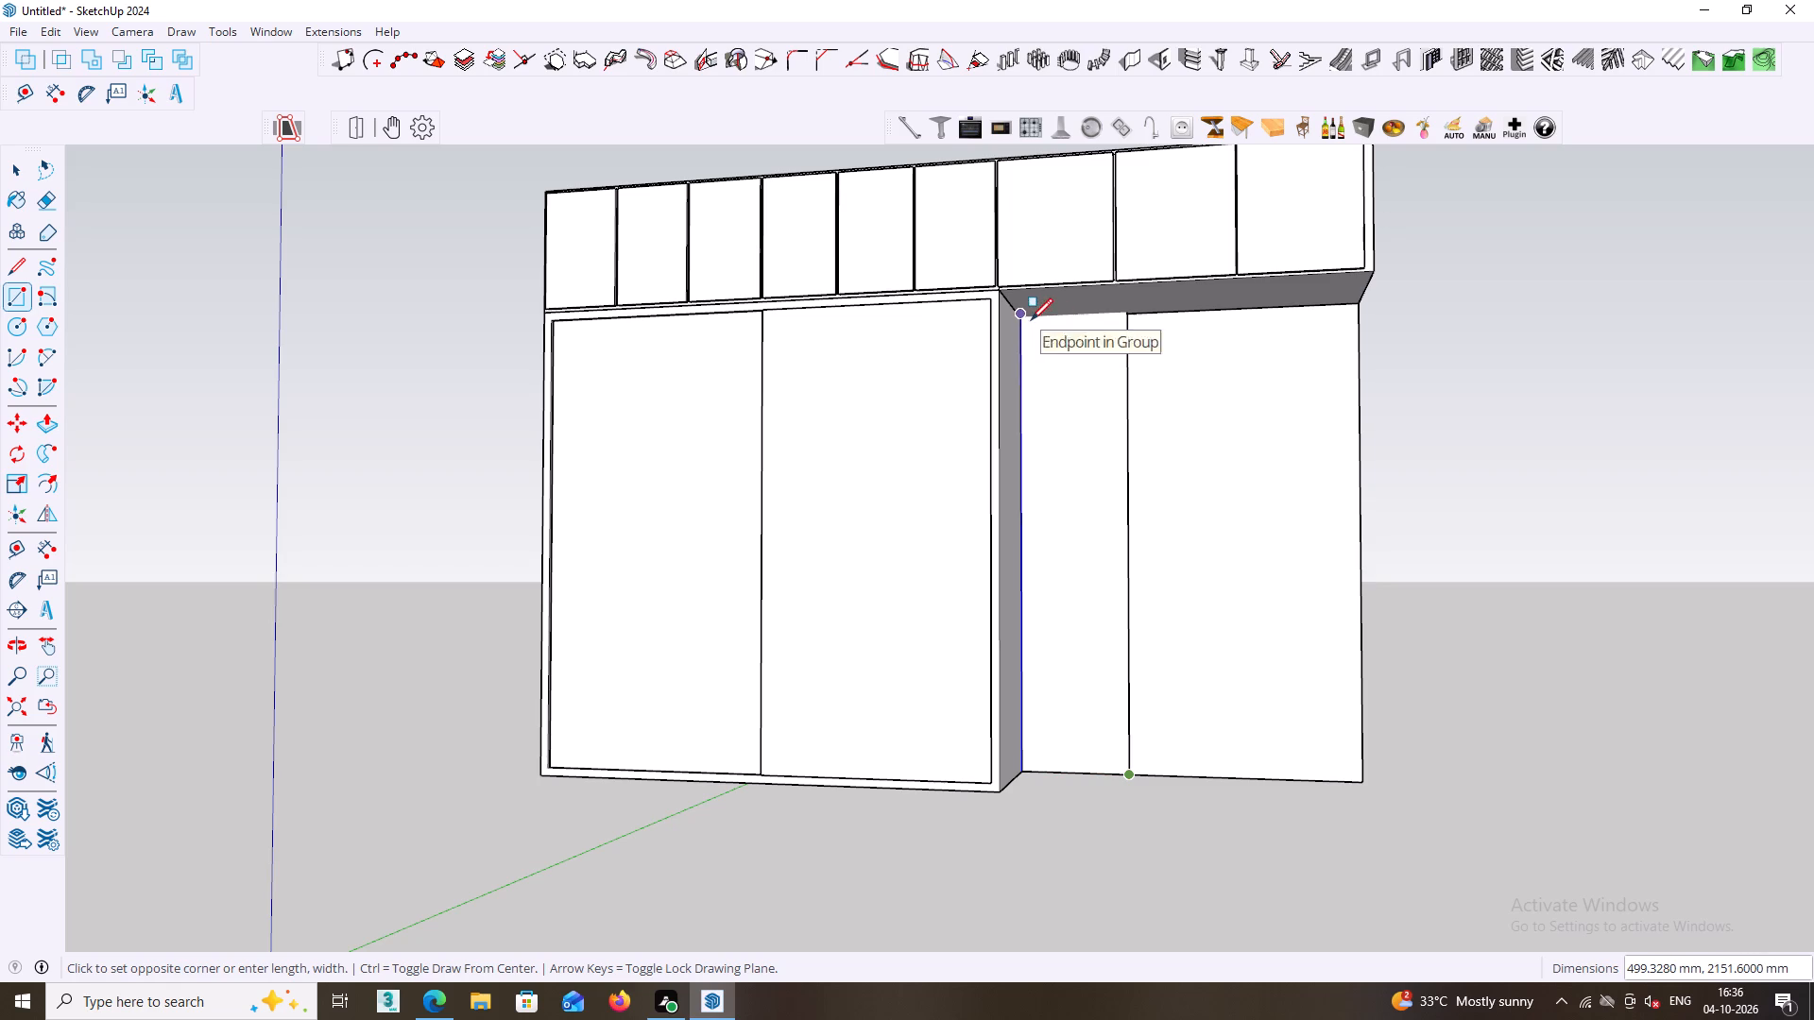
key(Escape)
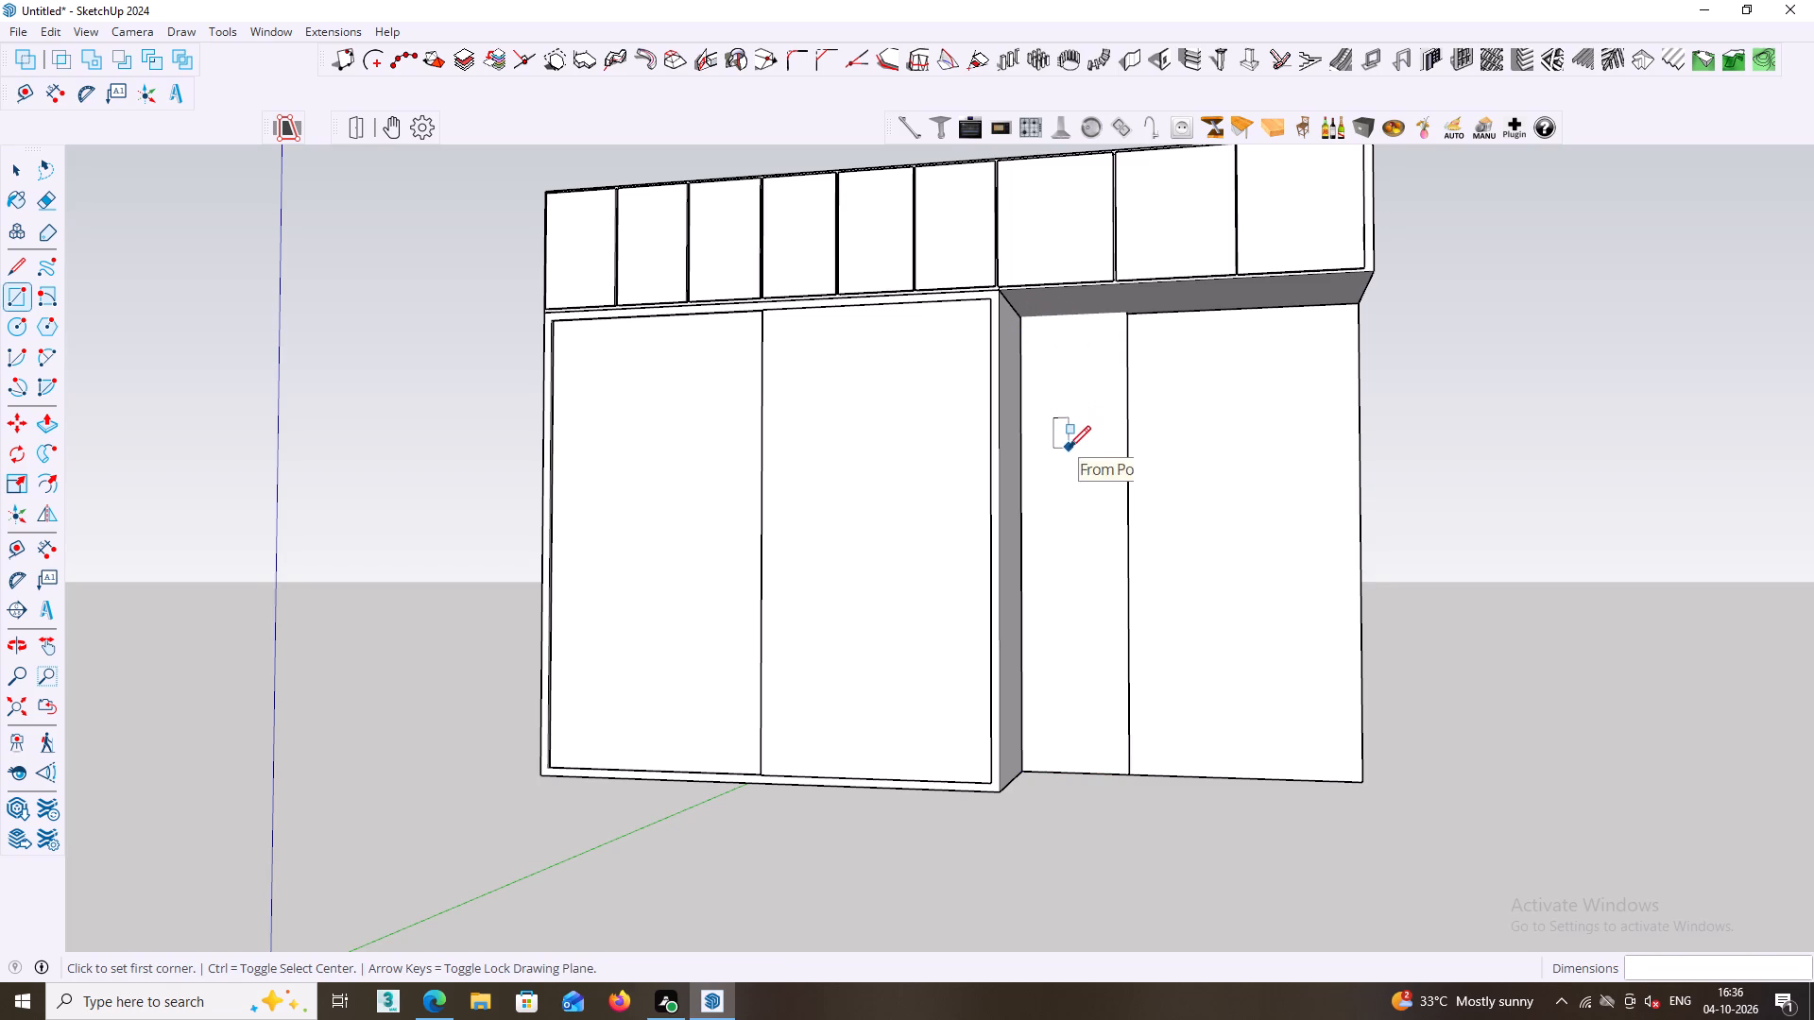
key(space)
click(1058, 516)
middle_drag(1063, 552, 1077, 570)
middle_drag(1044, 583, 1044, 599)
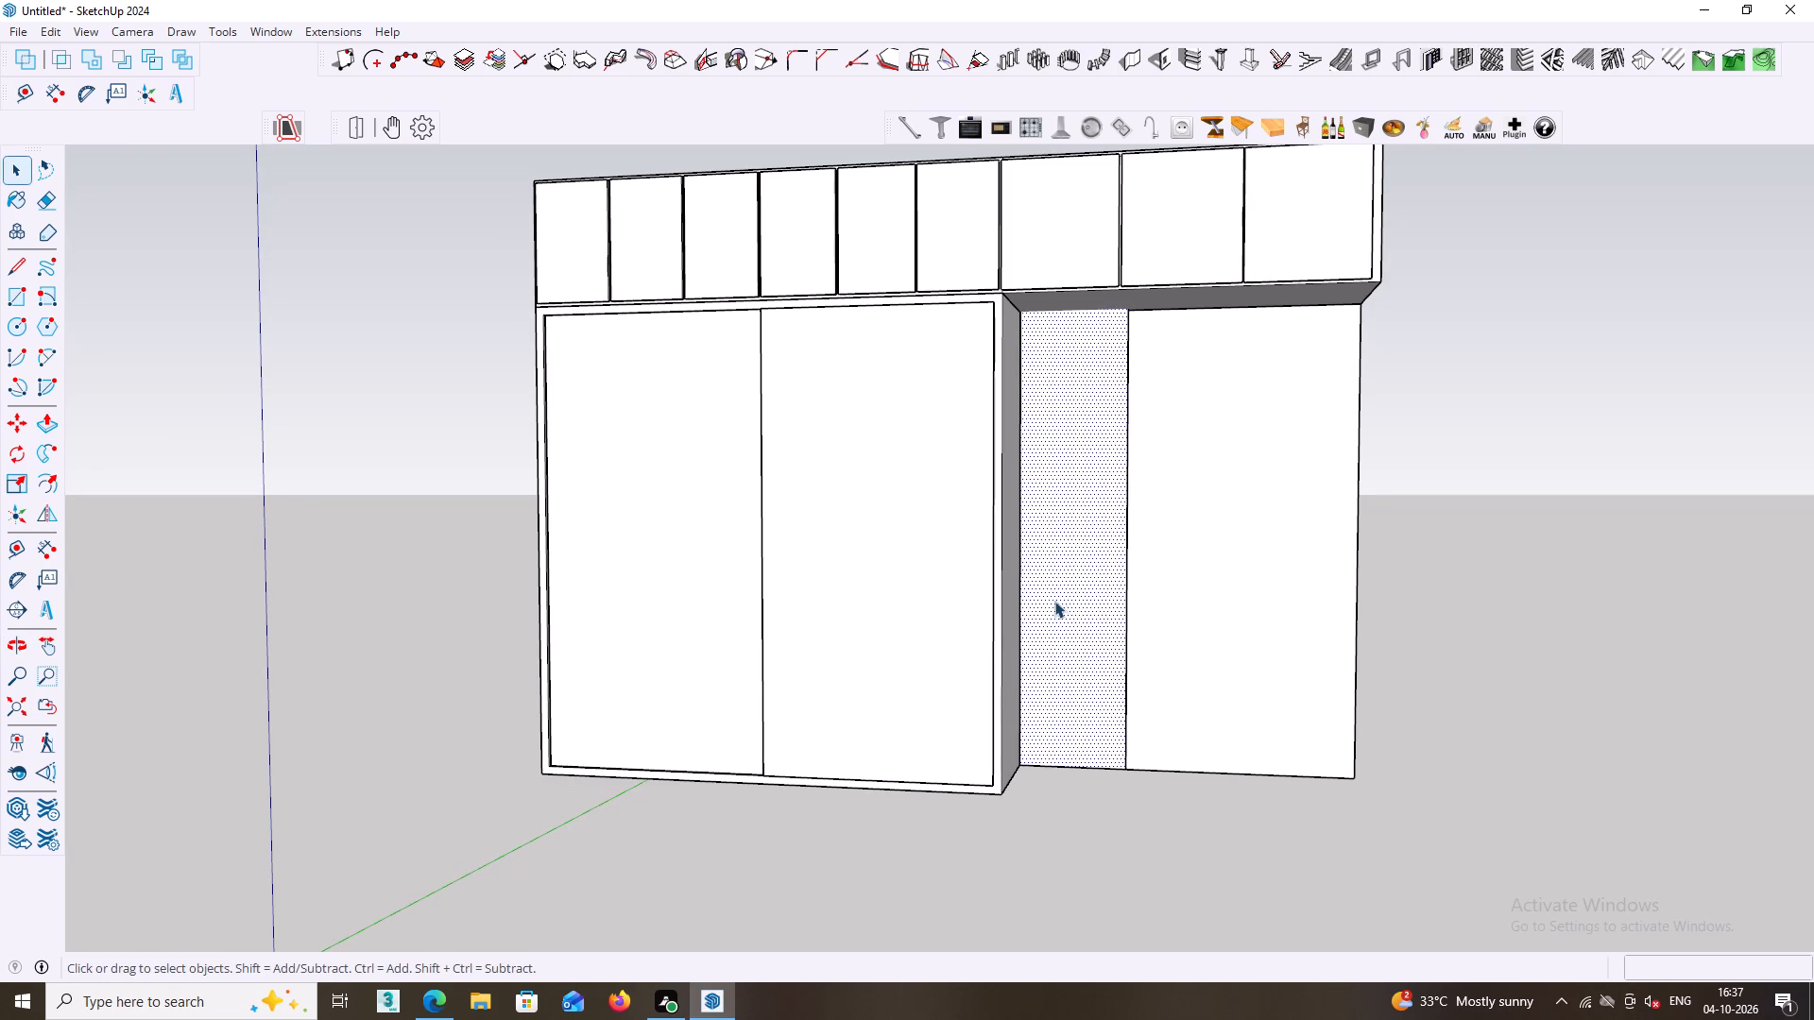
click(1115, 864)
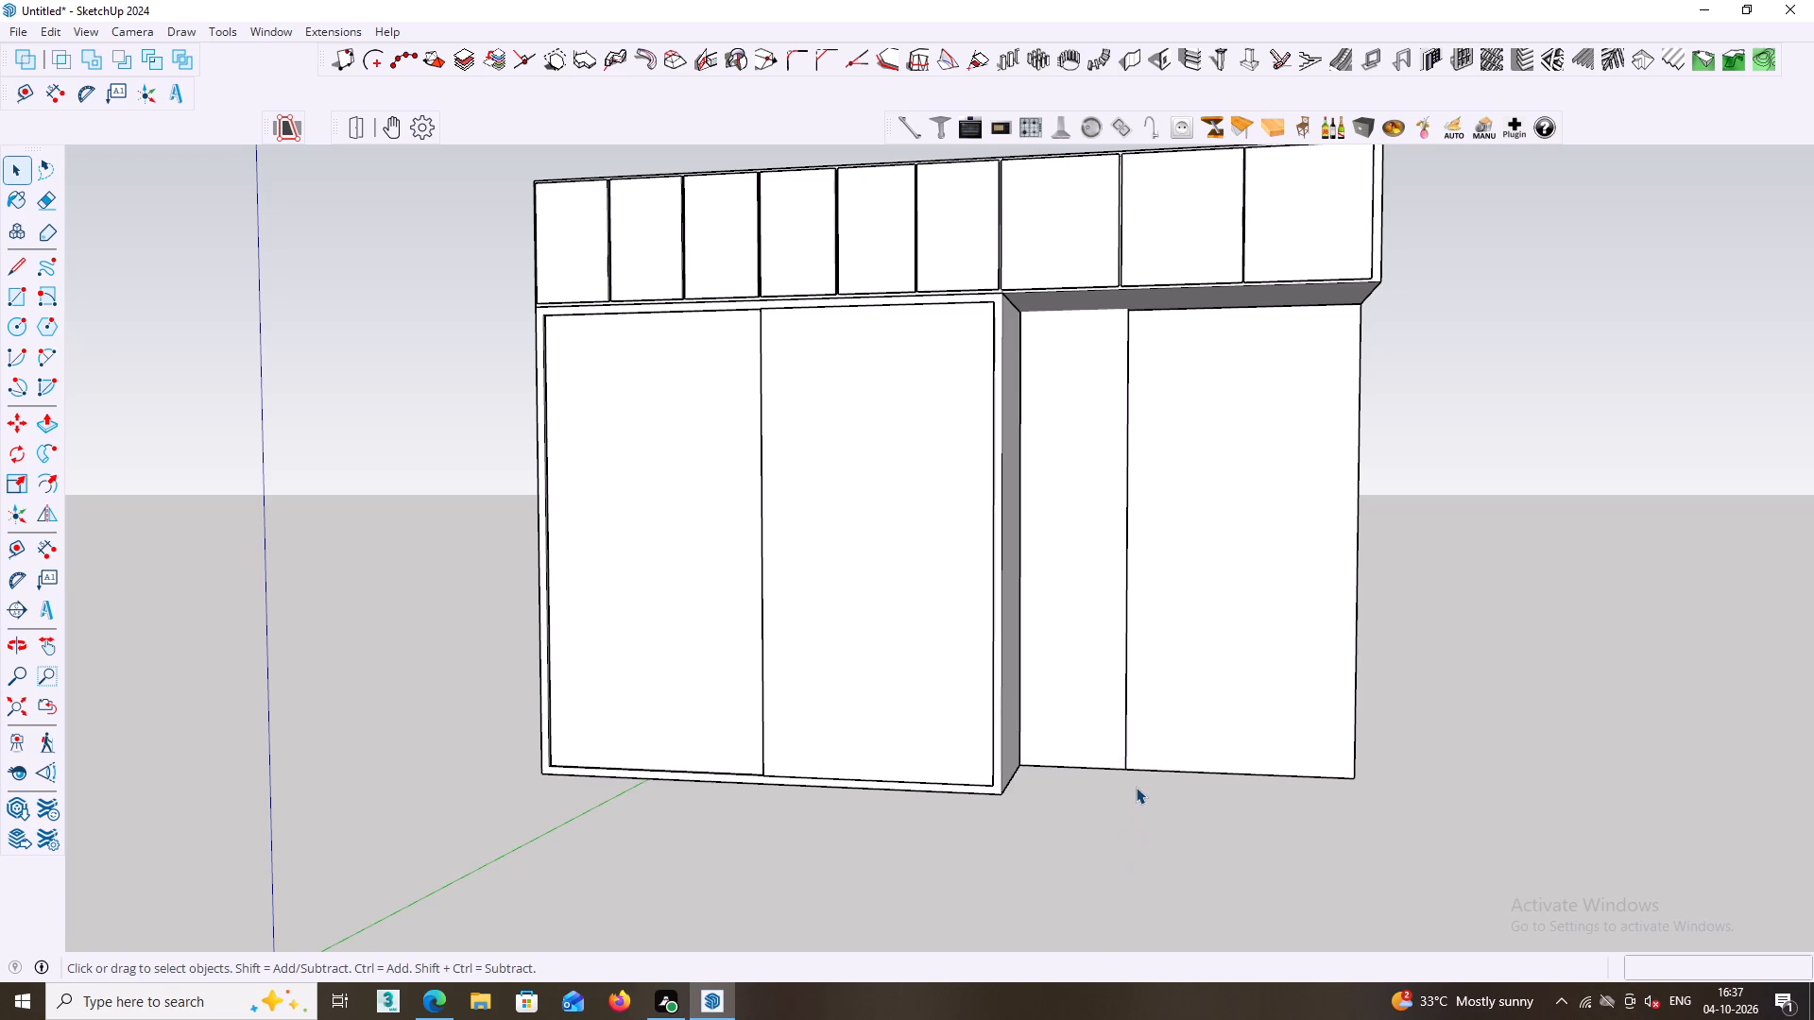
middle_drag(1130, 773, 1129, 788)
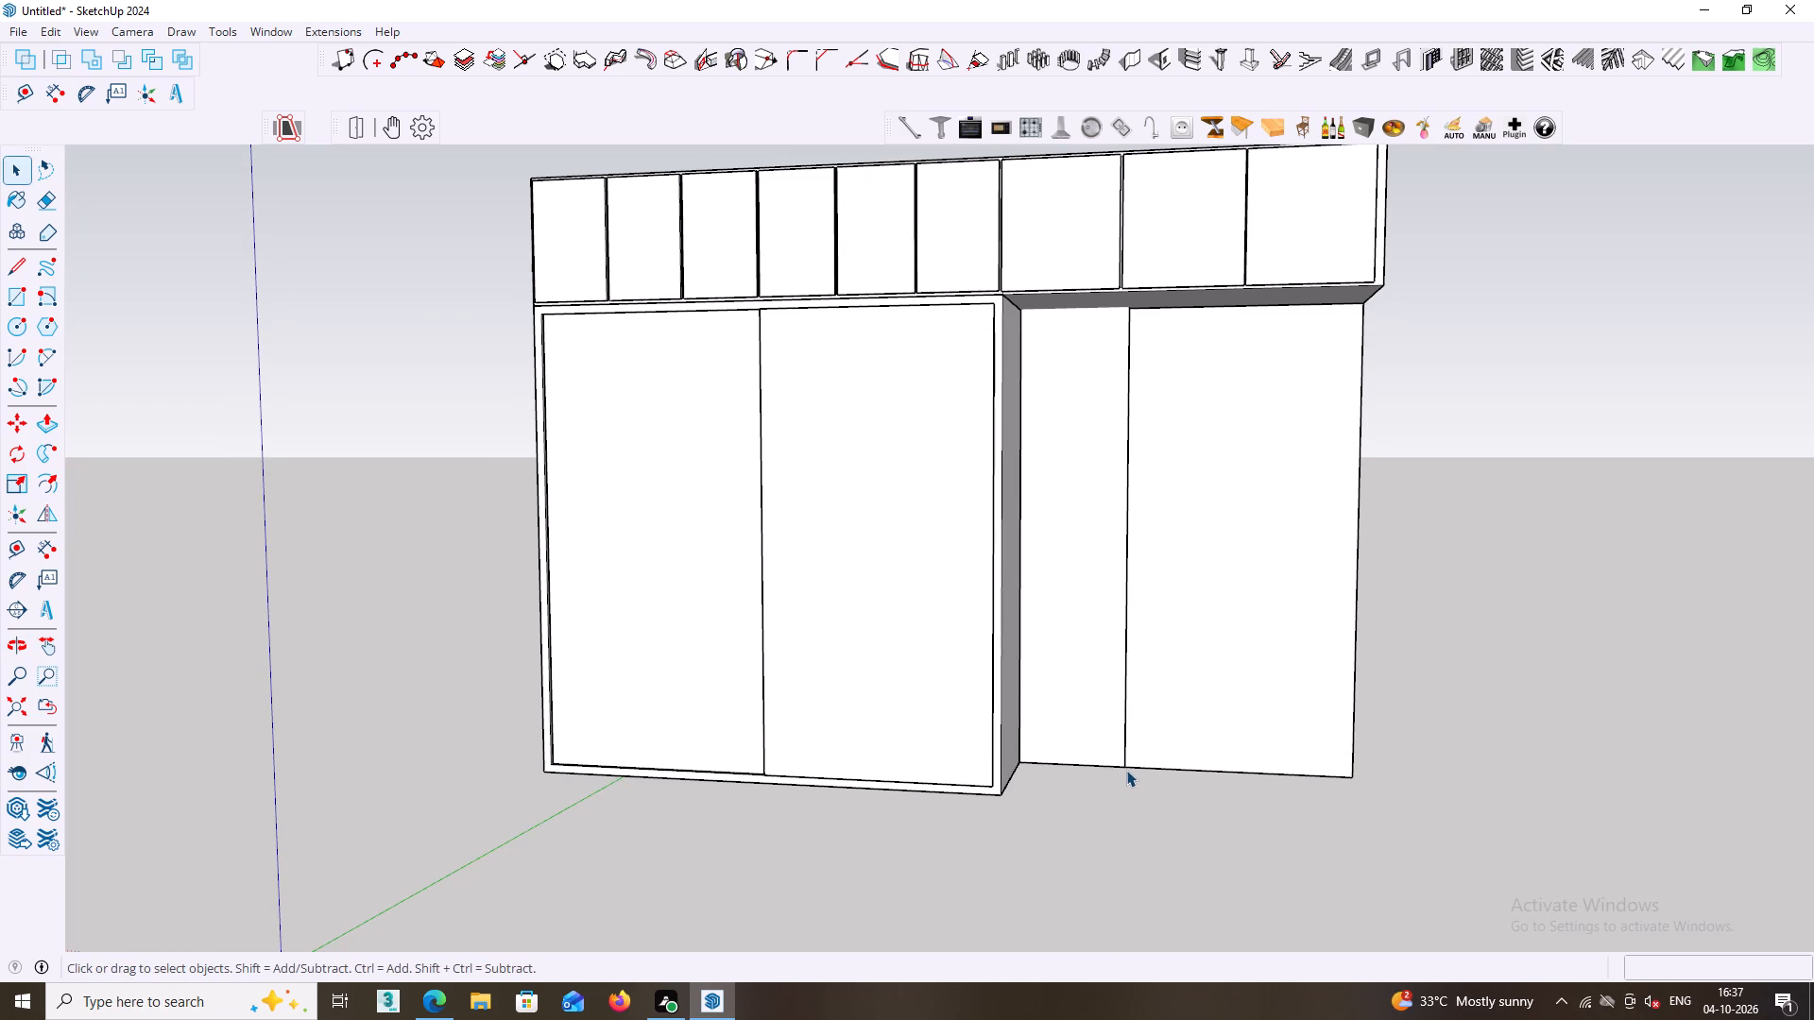
Draw a rectangle about 499 mm wide and 759 mm high in the lower part of the narrow wall strip beside the wardrobe.
key(r)
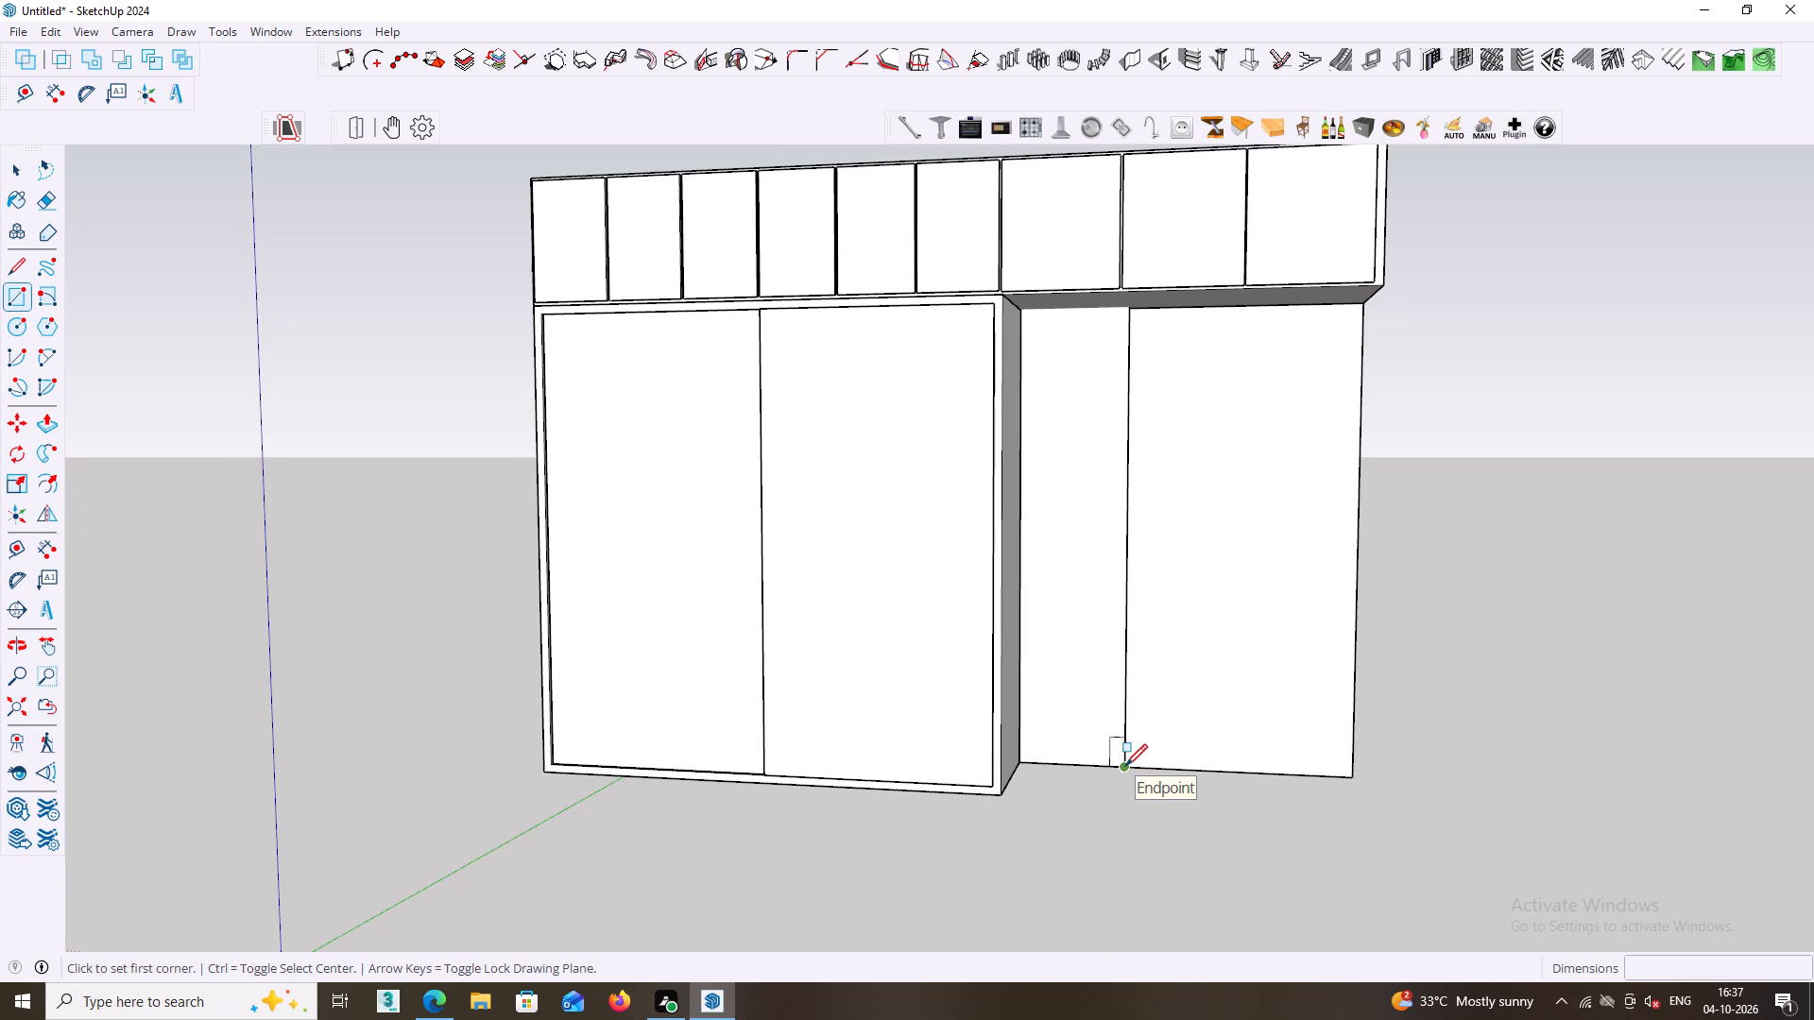
click(1124, 768)
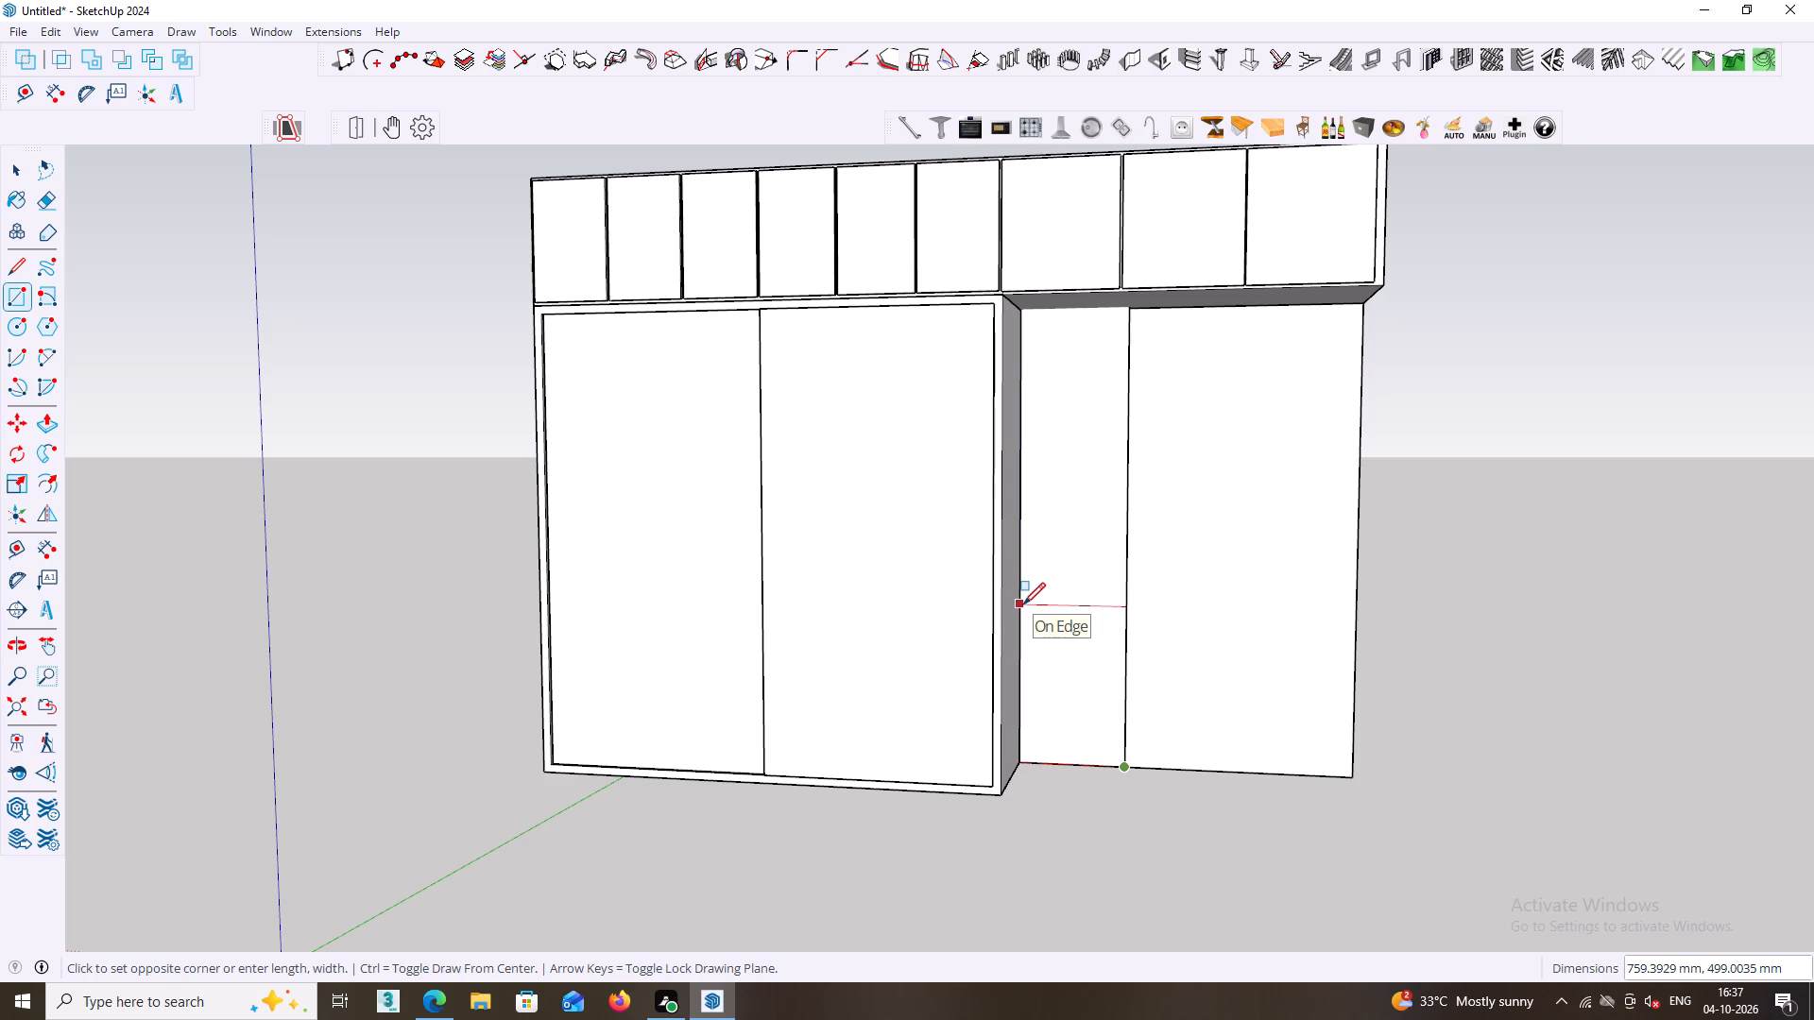
click(1023, 604)
key(space)
Copy the lower rectangle's vertical edge farthest from the wardrobe 18 mm inward, toward the wardrobe.
middle_drag(1044, 636, 1076, 652)
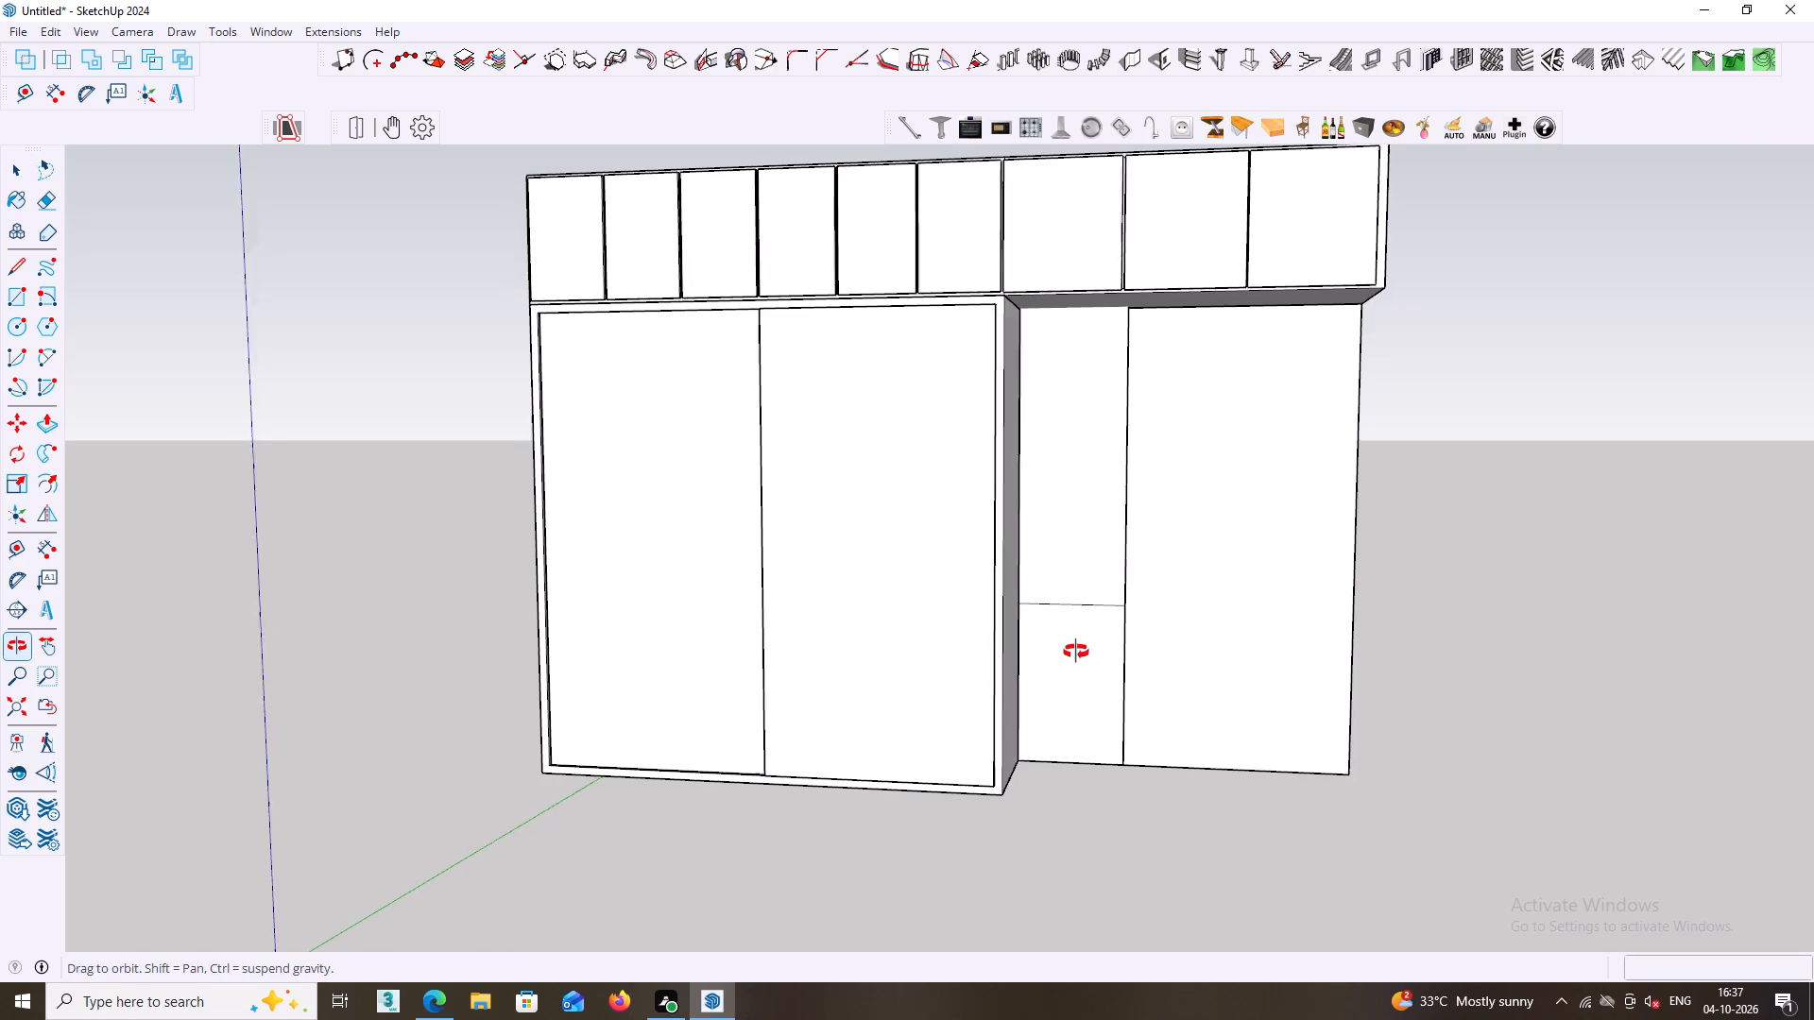
middle_drag(1076, 652, 1070, 628)
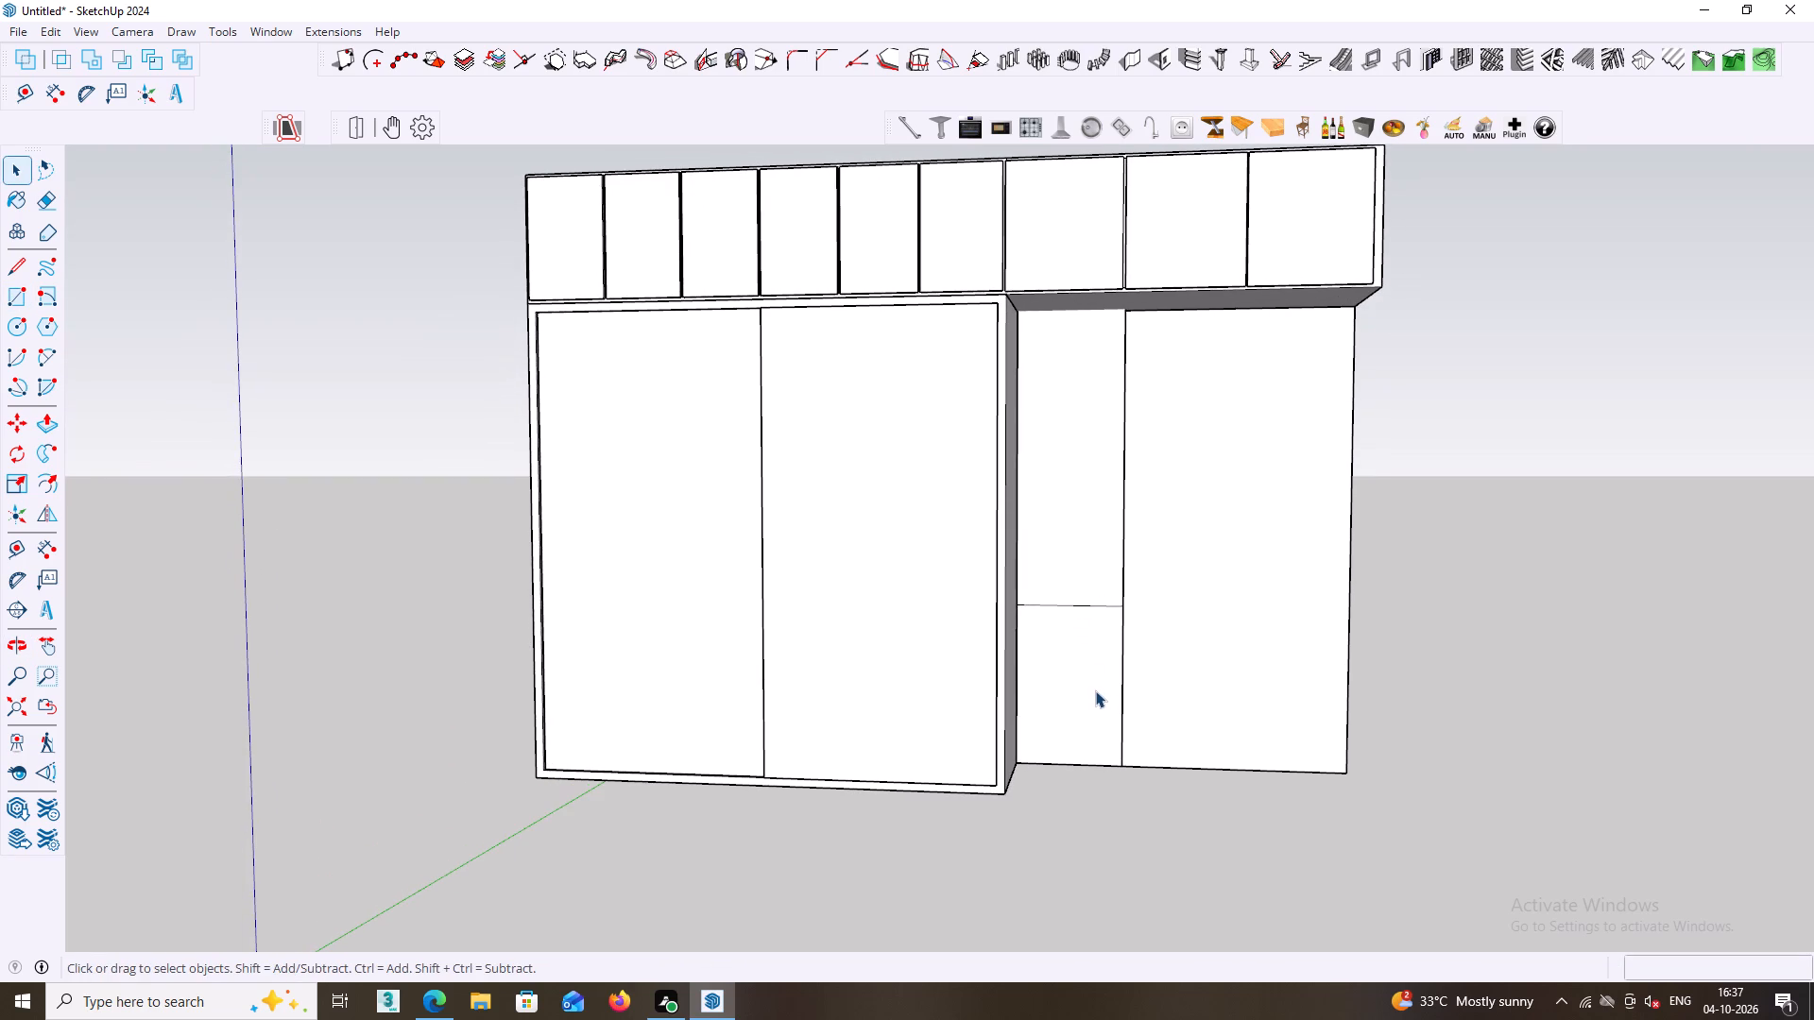
double_click(1089, 688)
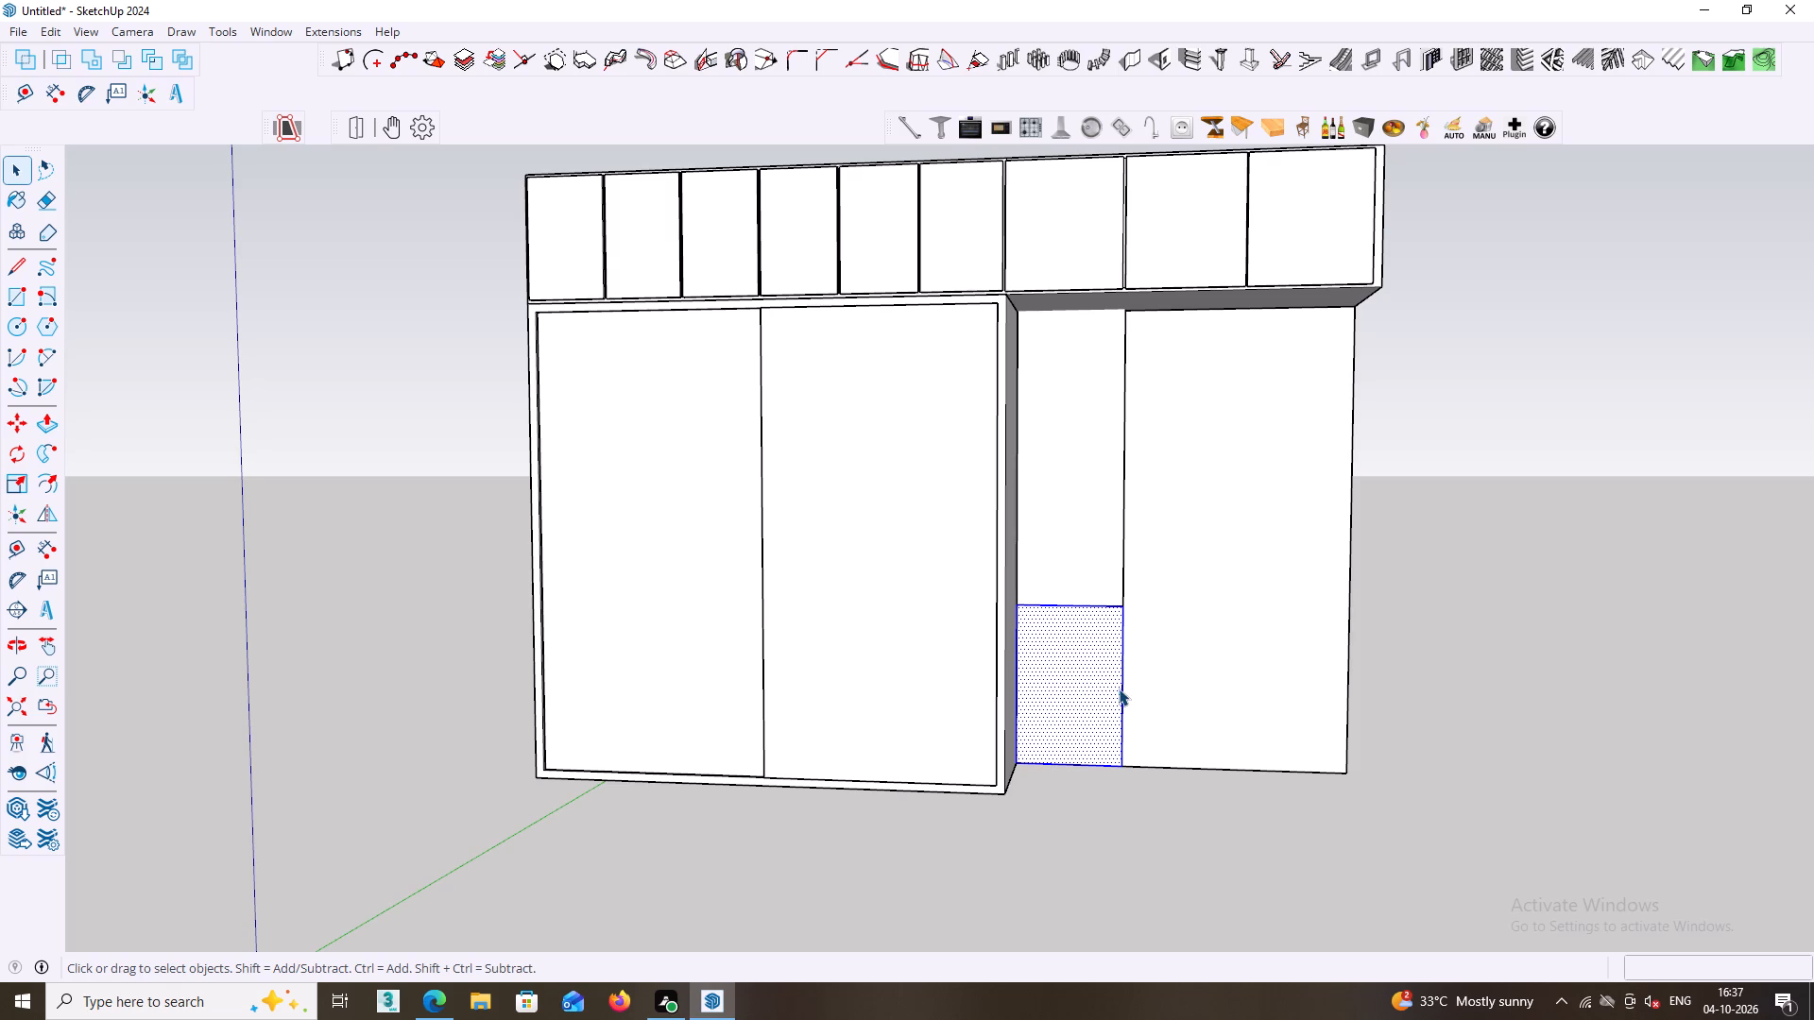
click(1121, 689)
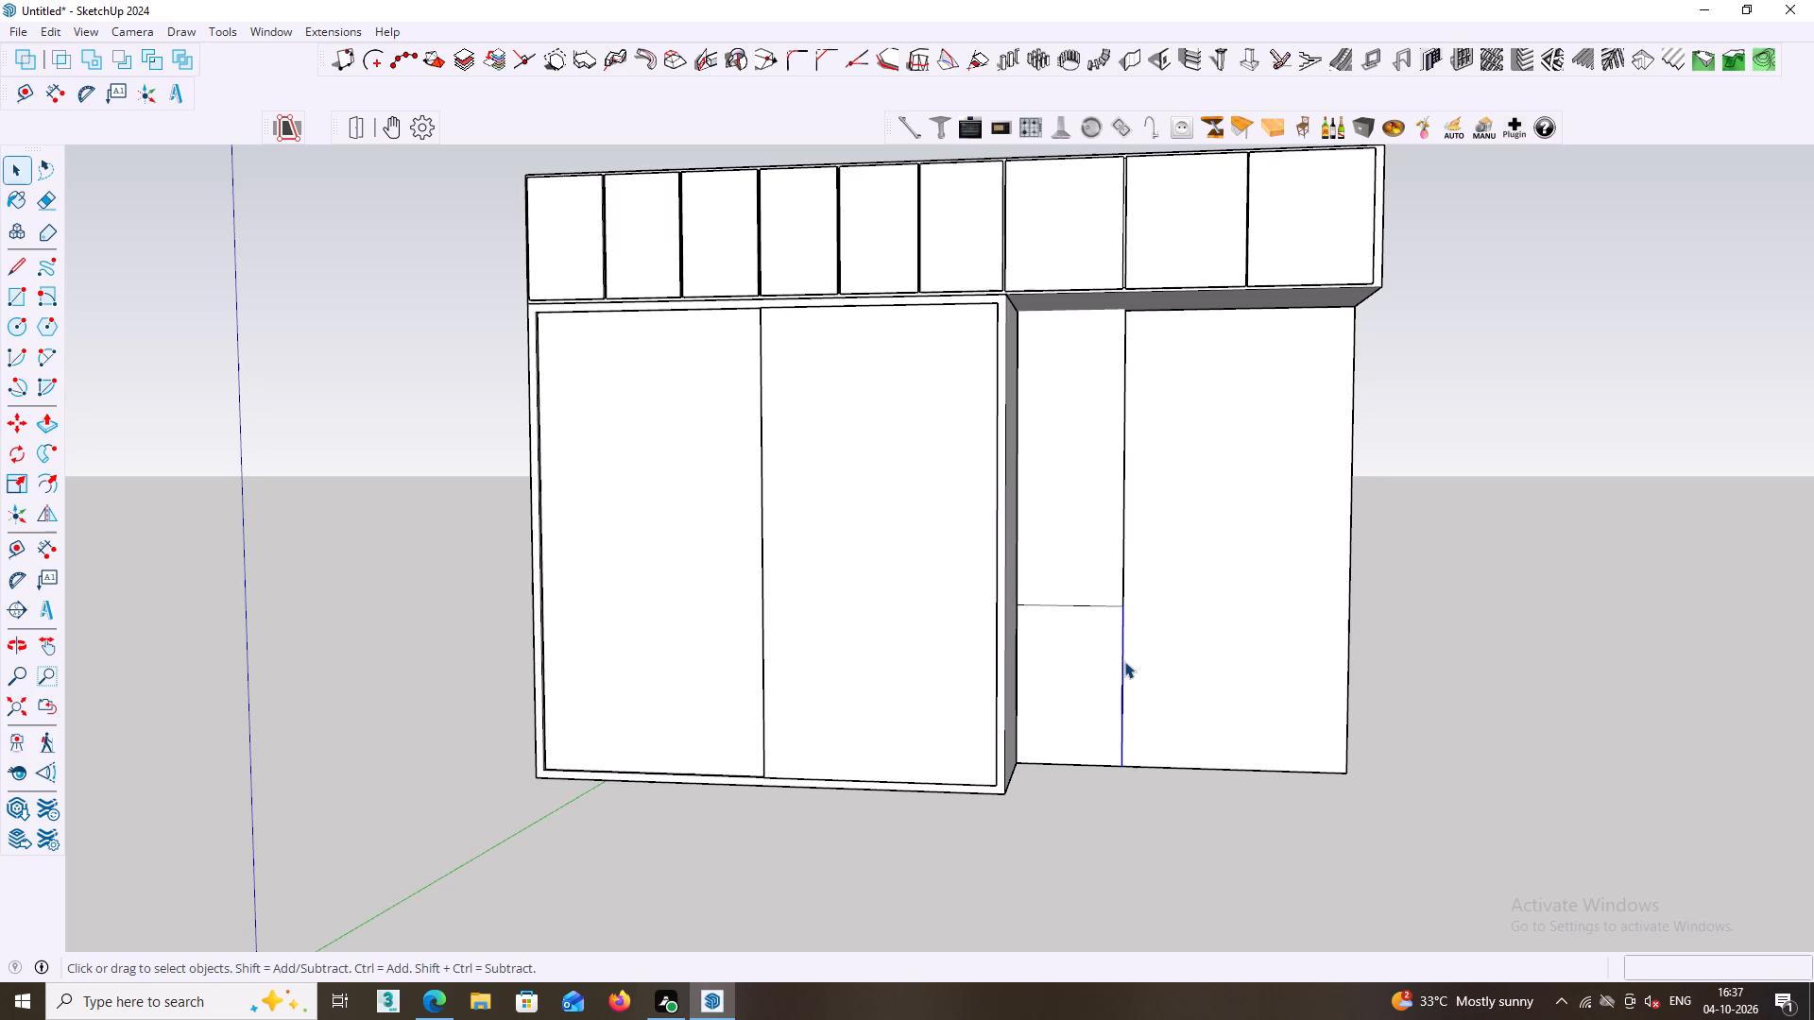
click(1121, 669)
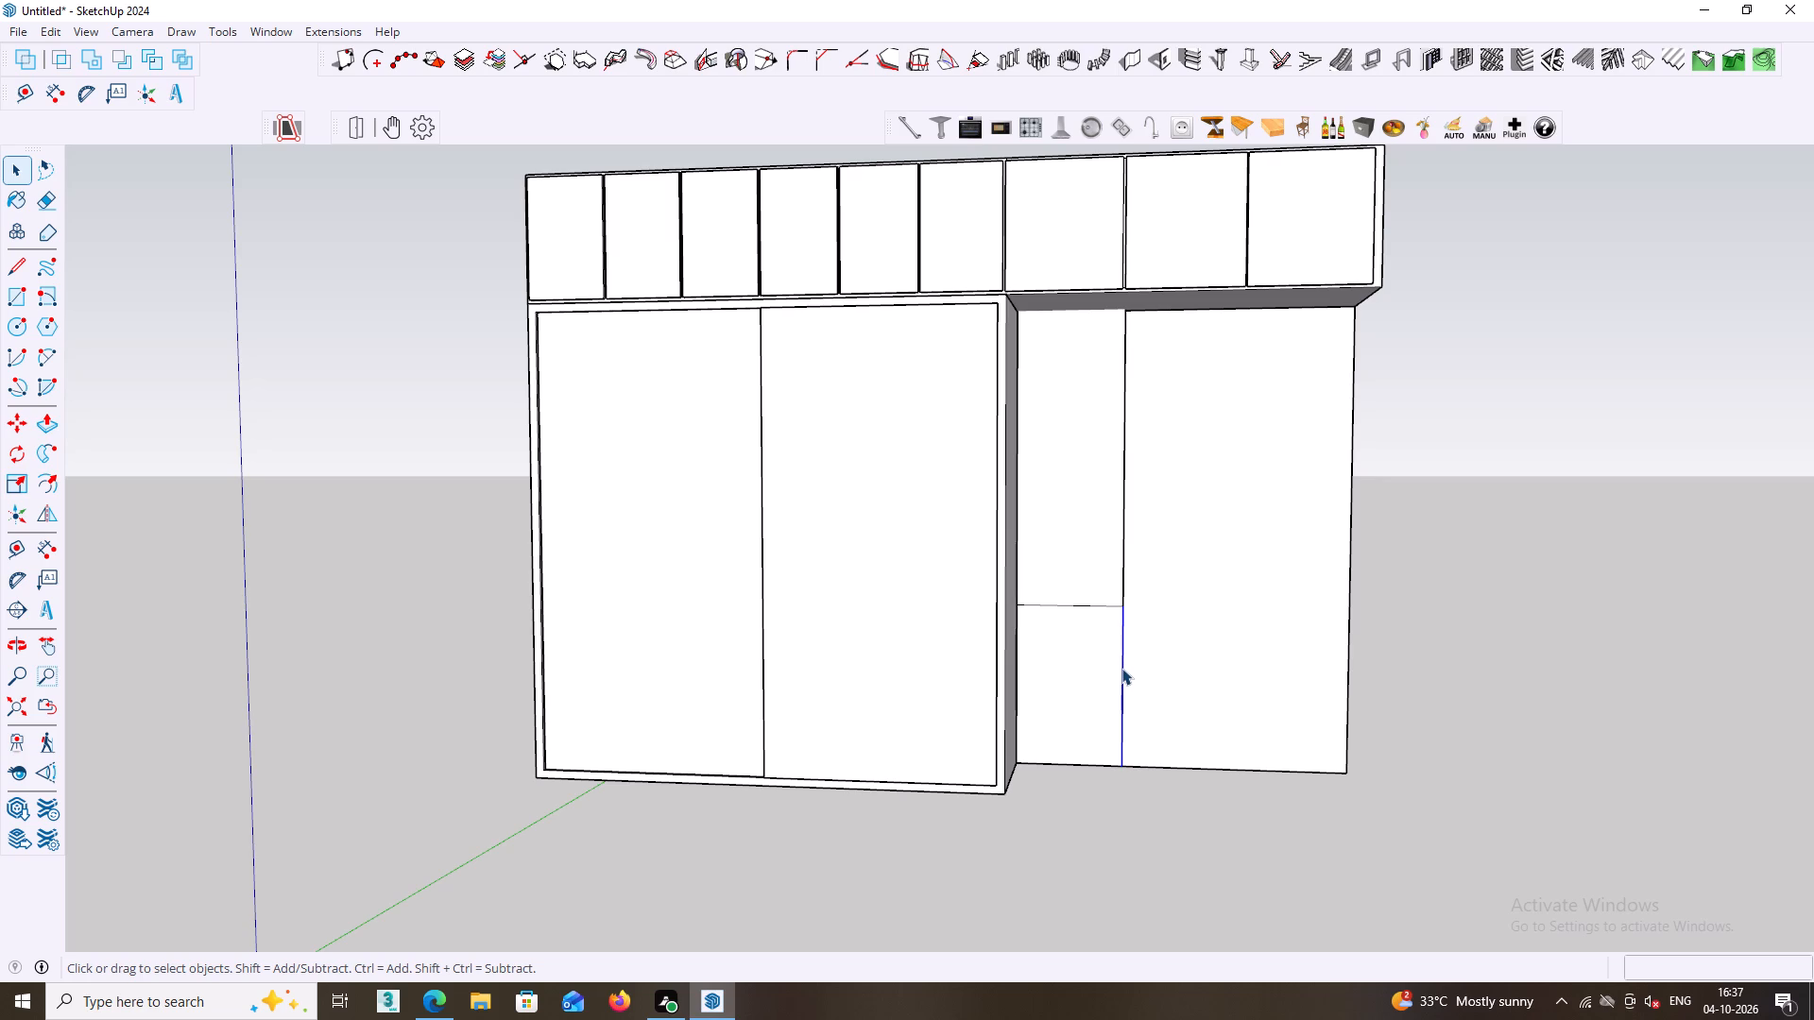
key(m)
click(1121, 669)
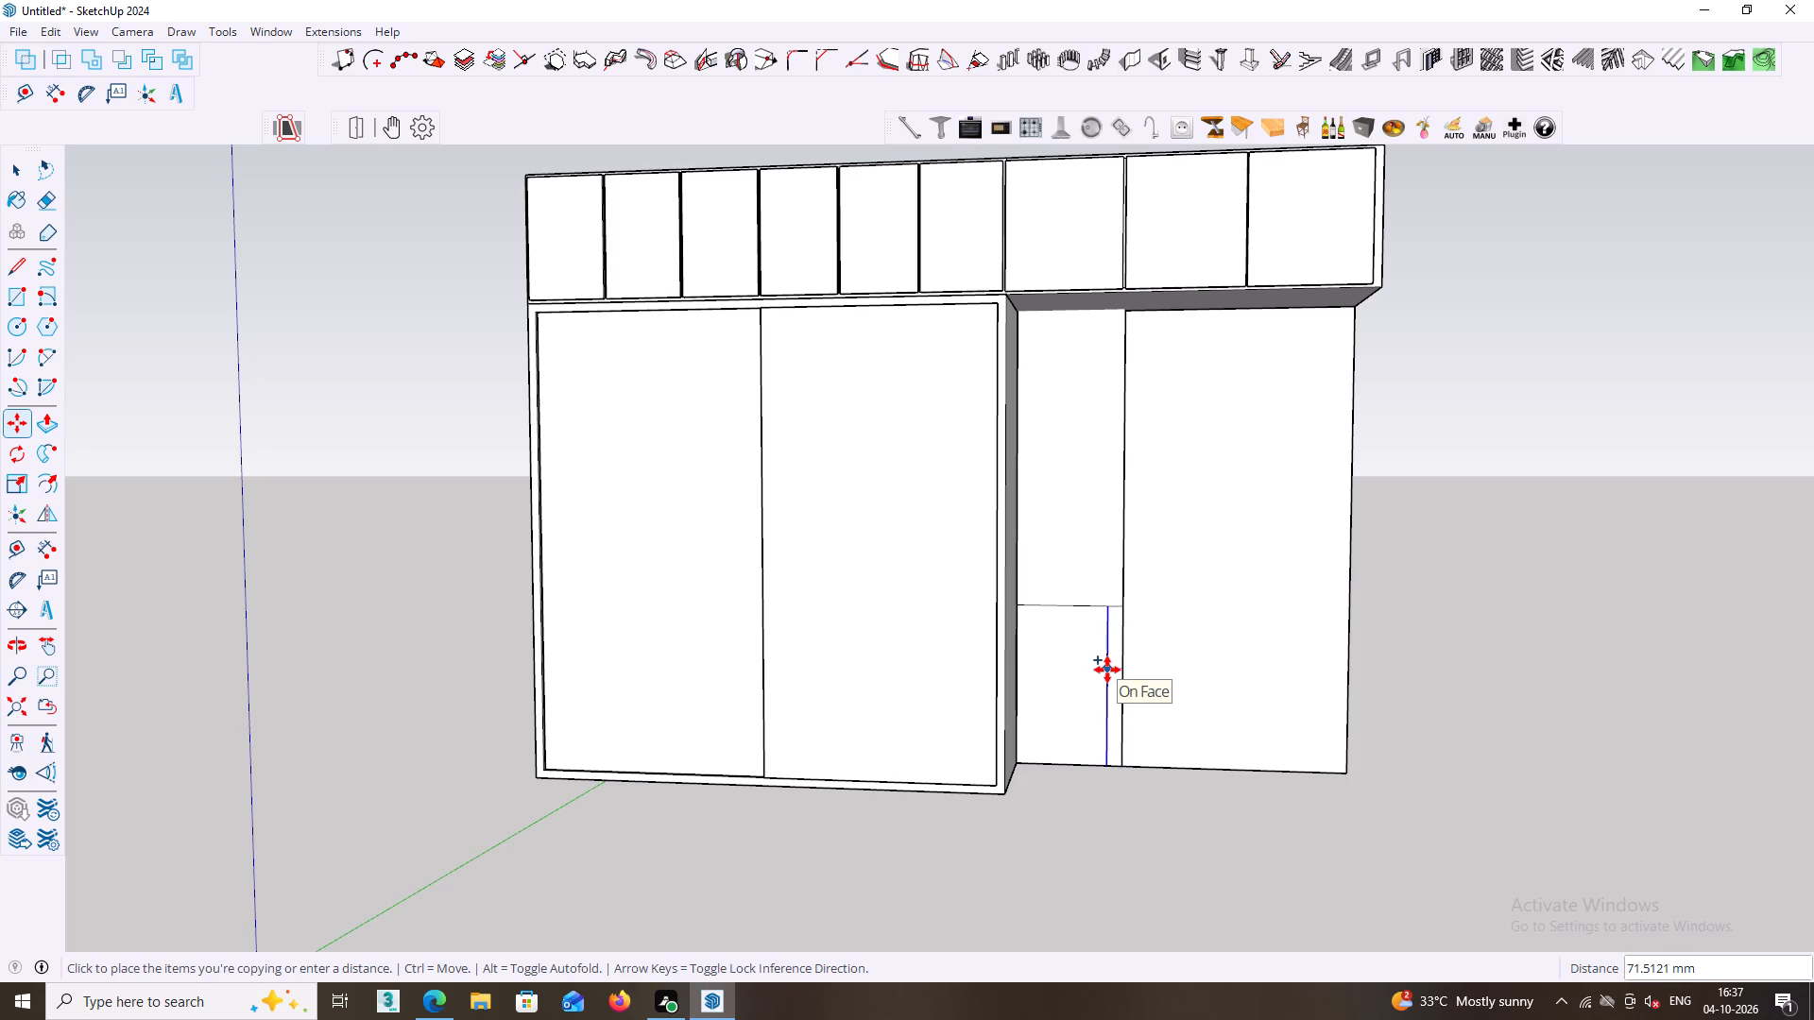
text(18)
key(Return)
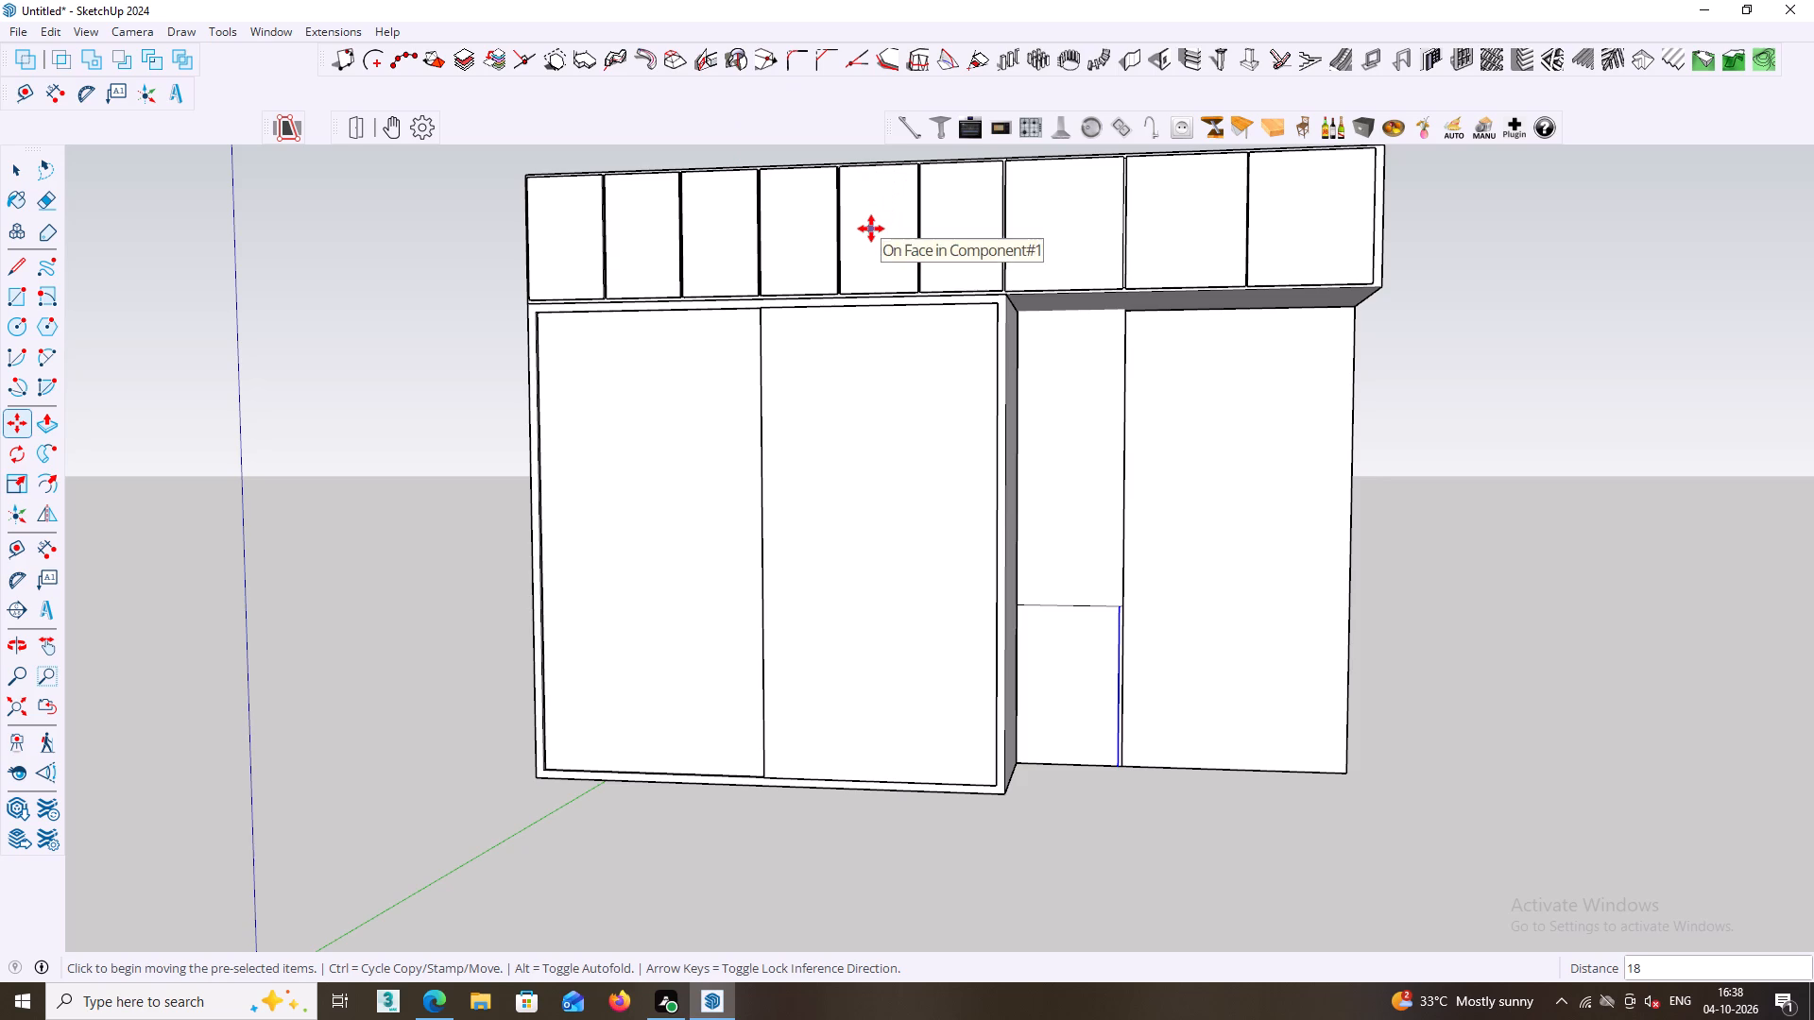
Place a horizontal guide 18 mm above the lower rectangle's bottom edge.
key(t)
scroll(1071, 787, up, 5)
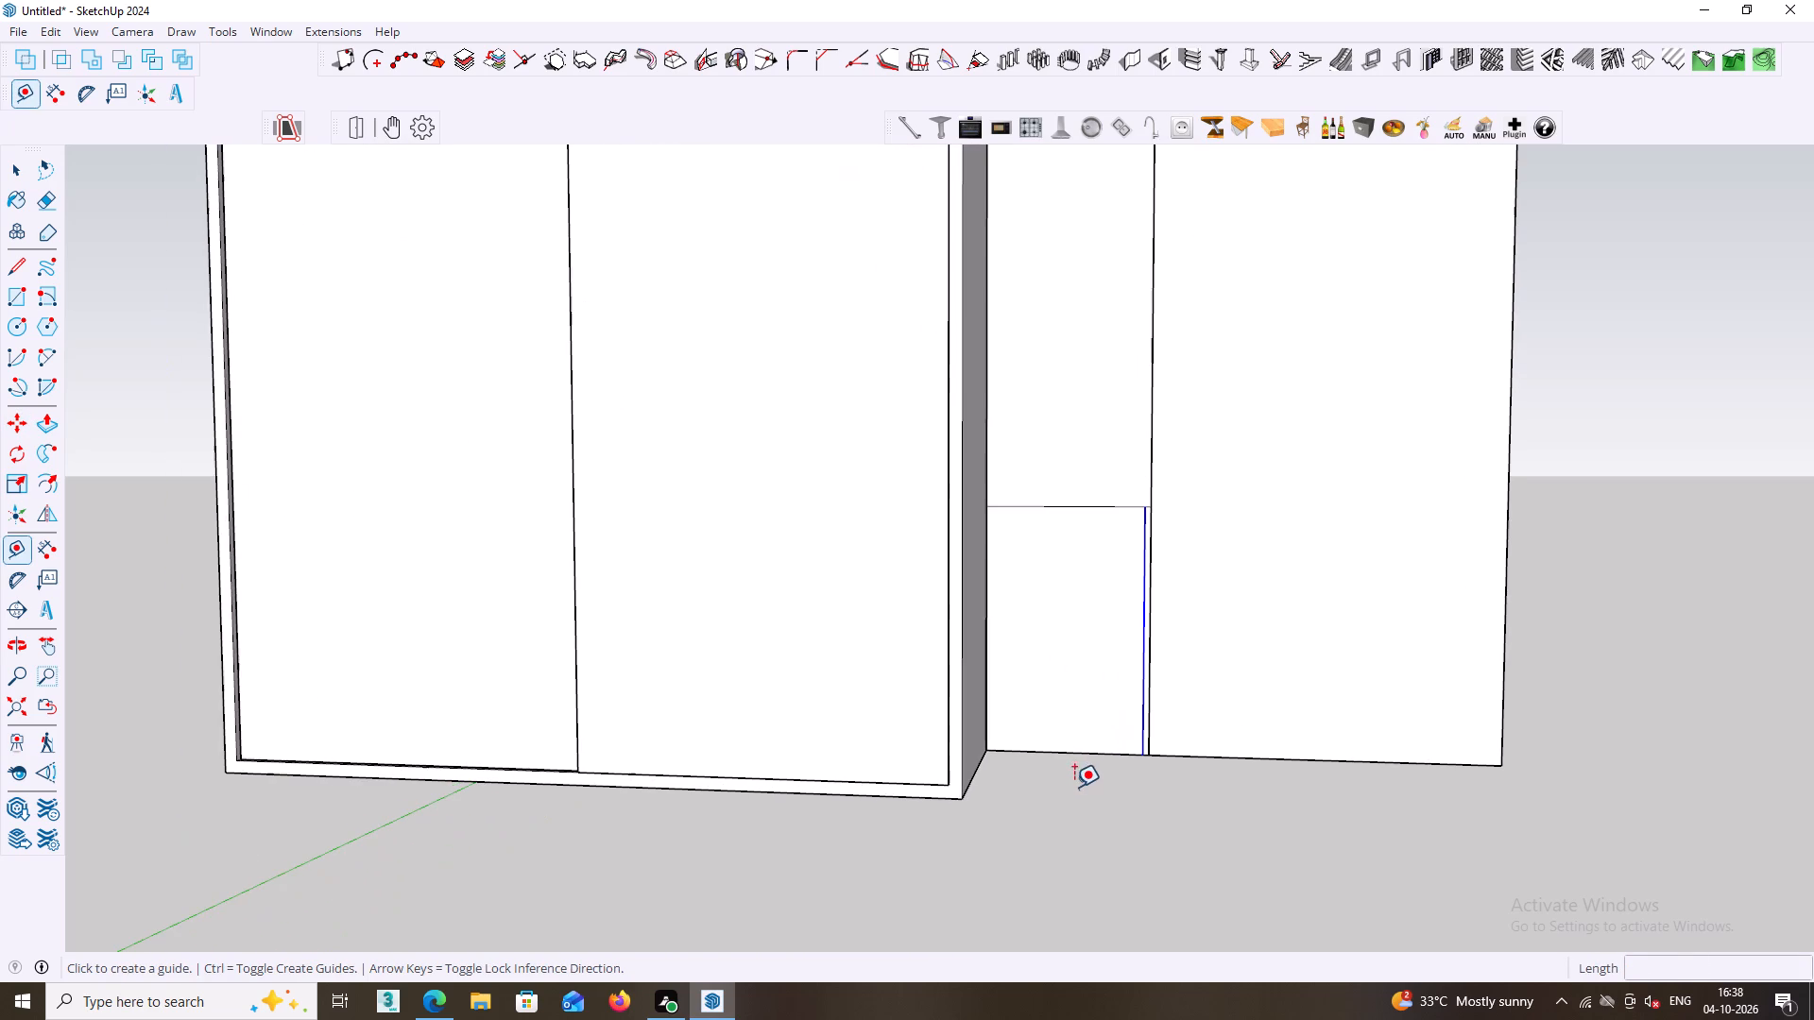
click(1081, 747)
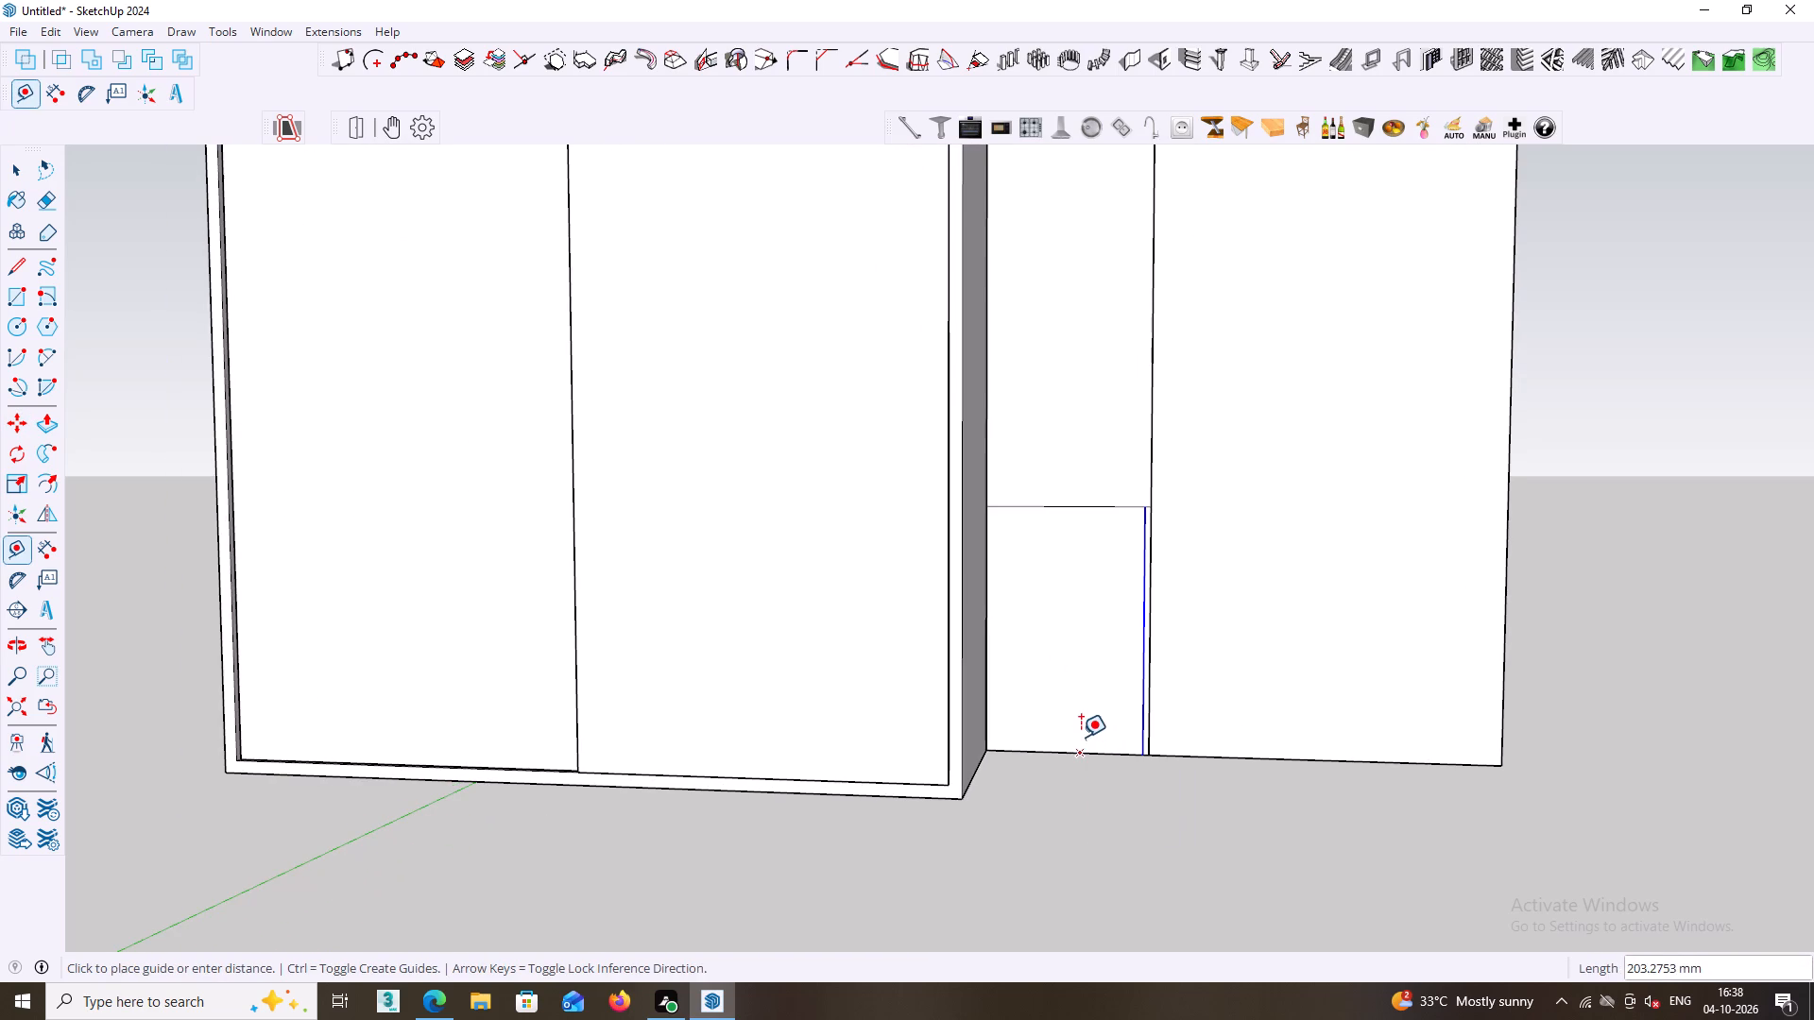
key(Escape)
click(1062, 749)
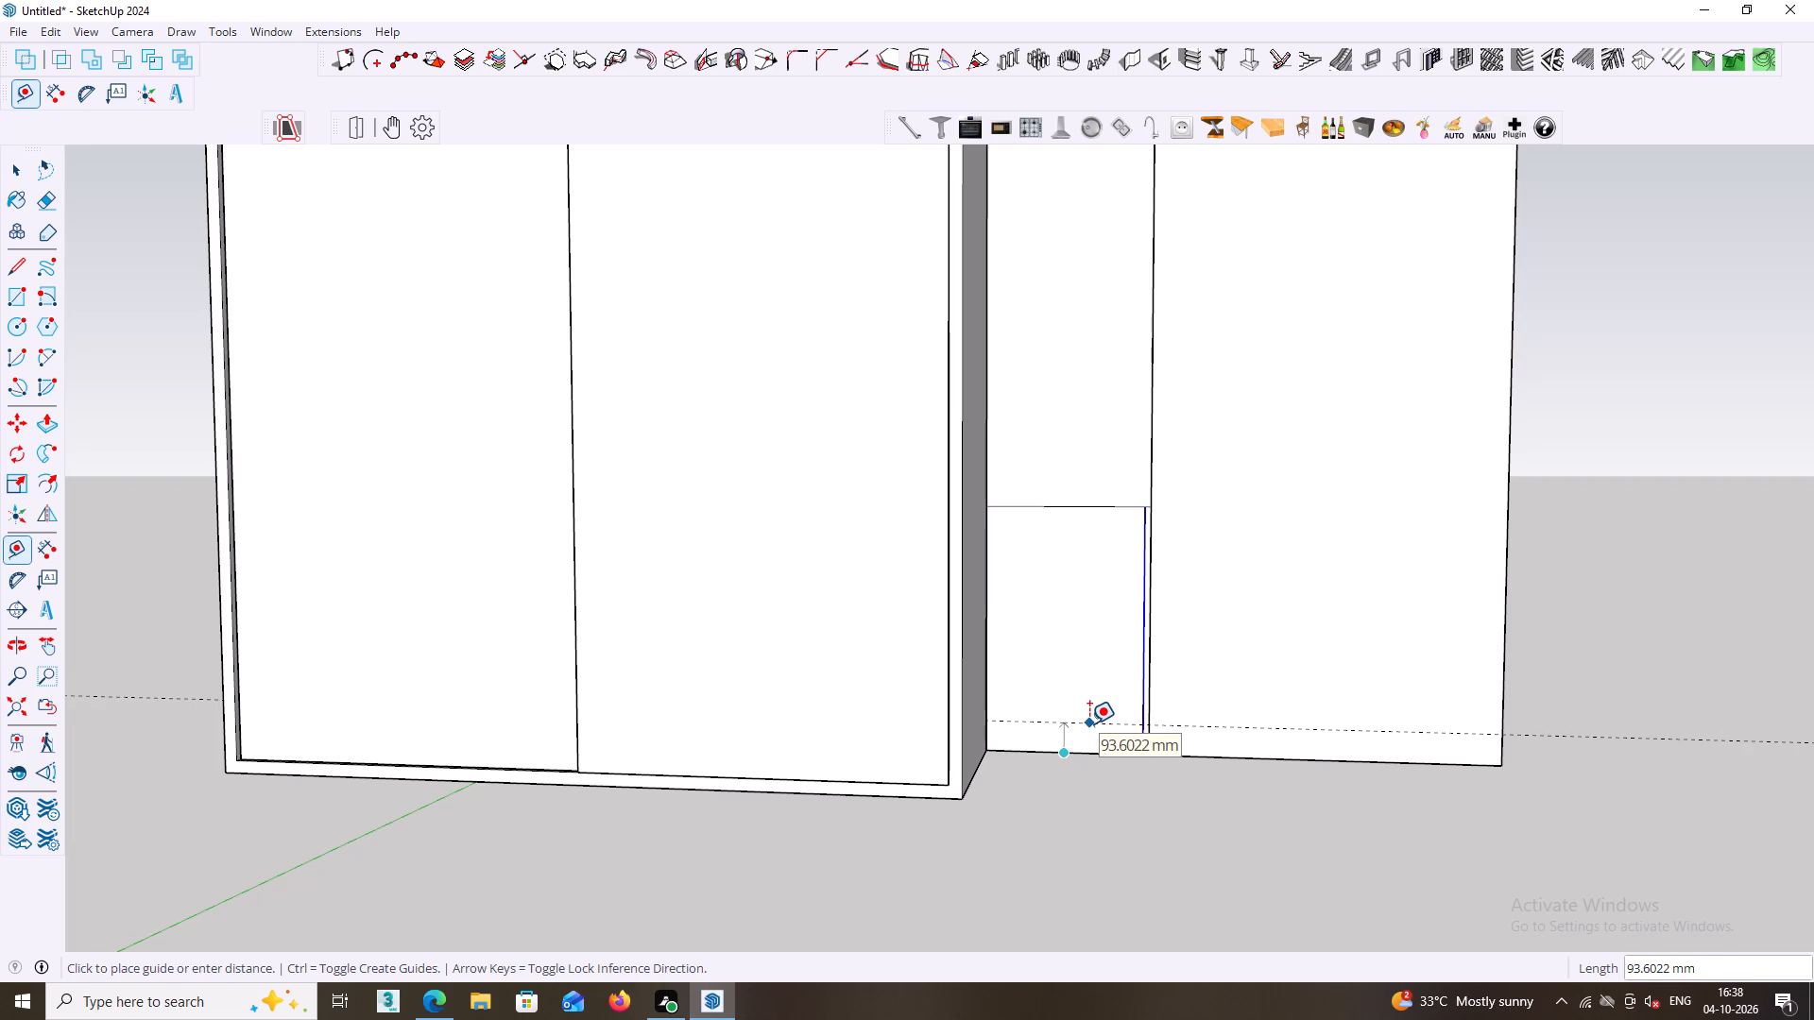
text(18)
key(Return)
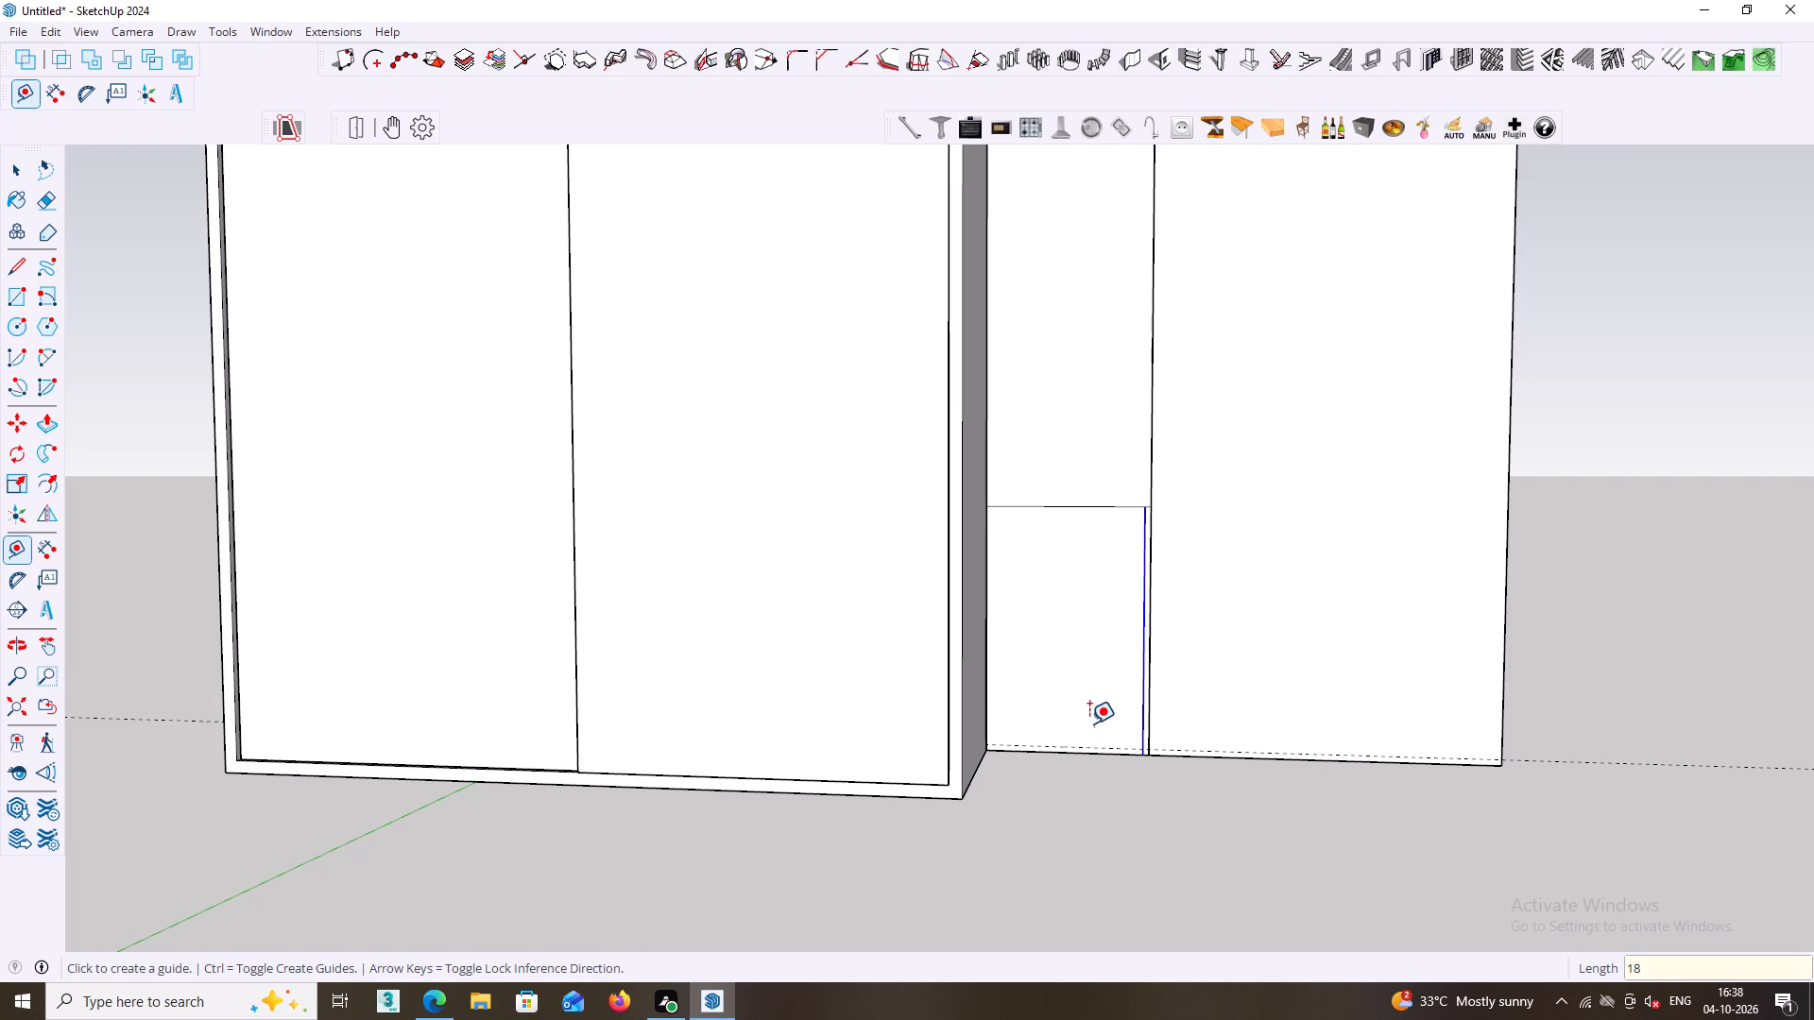
key(space)
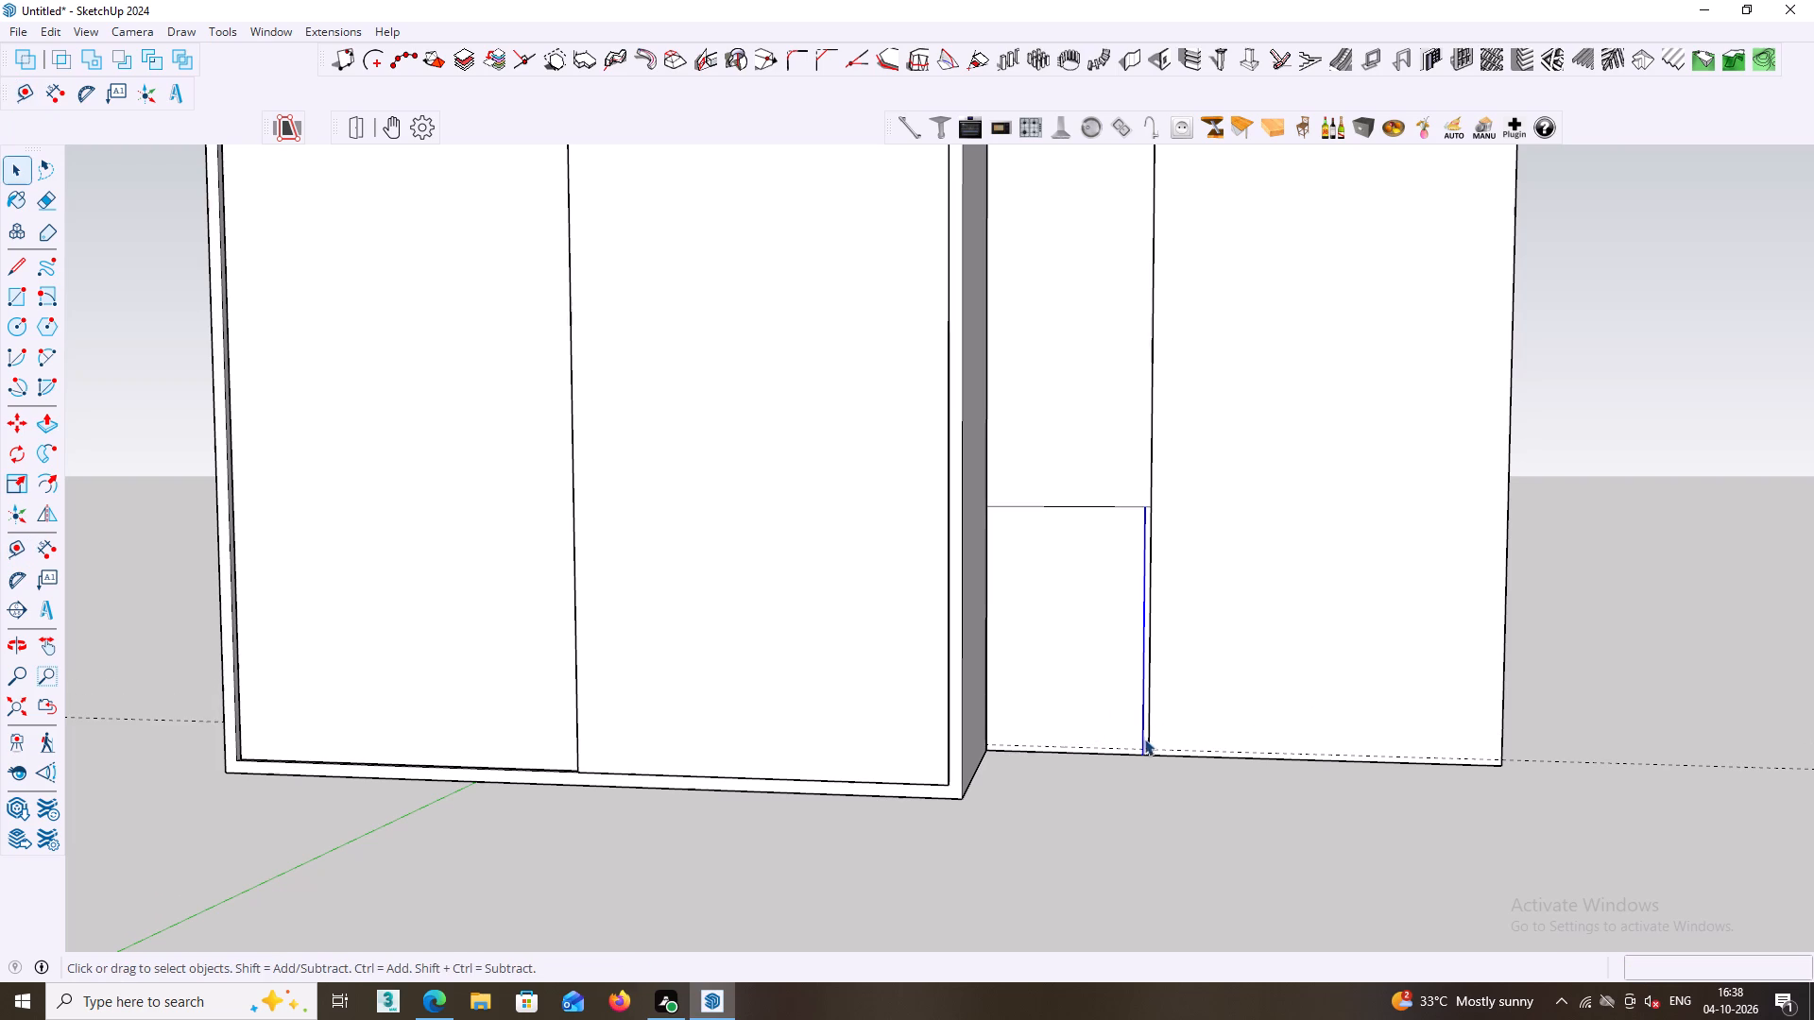
Draw a line about 481 mm long along the horizontal guide, from the copied inner vertical edge to the wardrobe's side.
key(l)
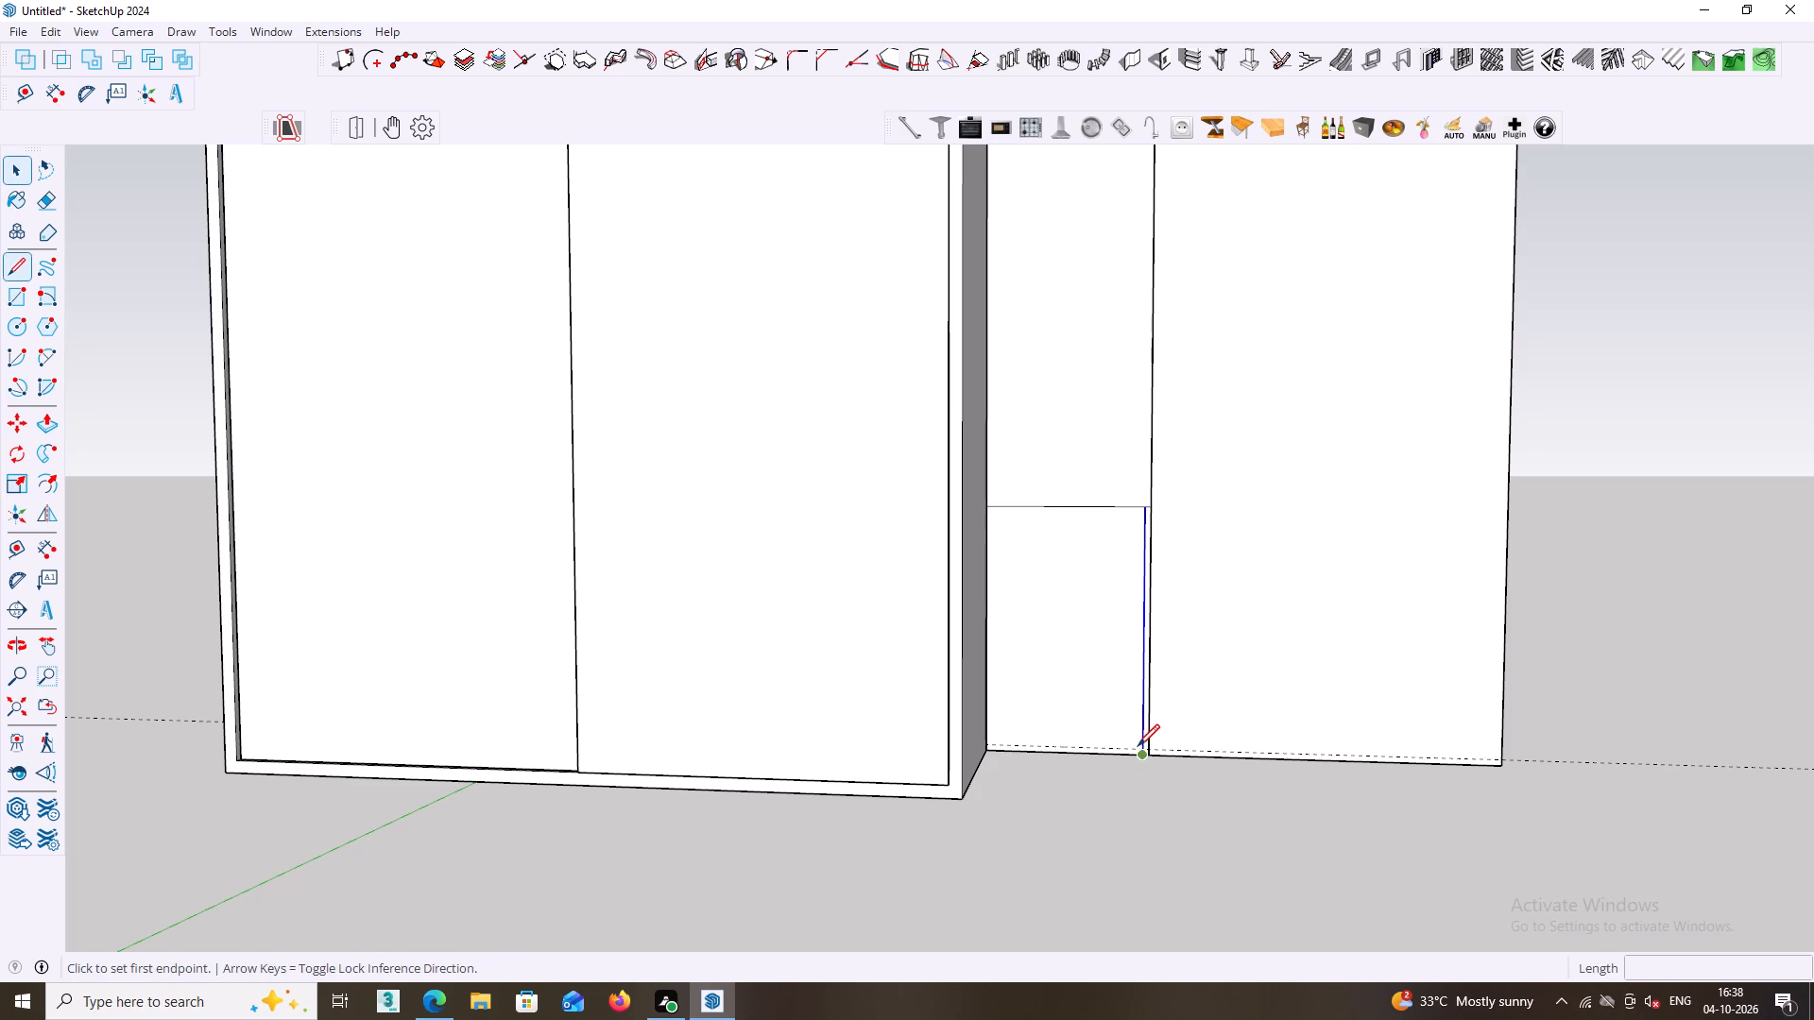
scroll(1138, 747, up, 1)
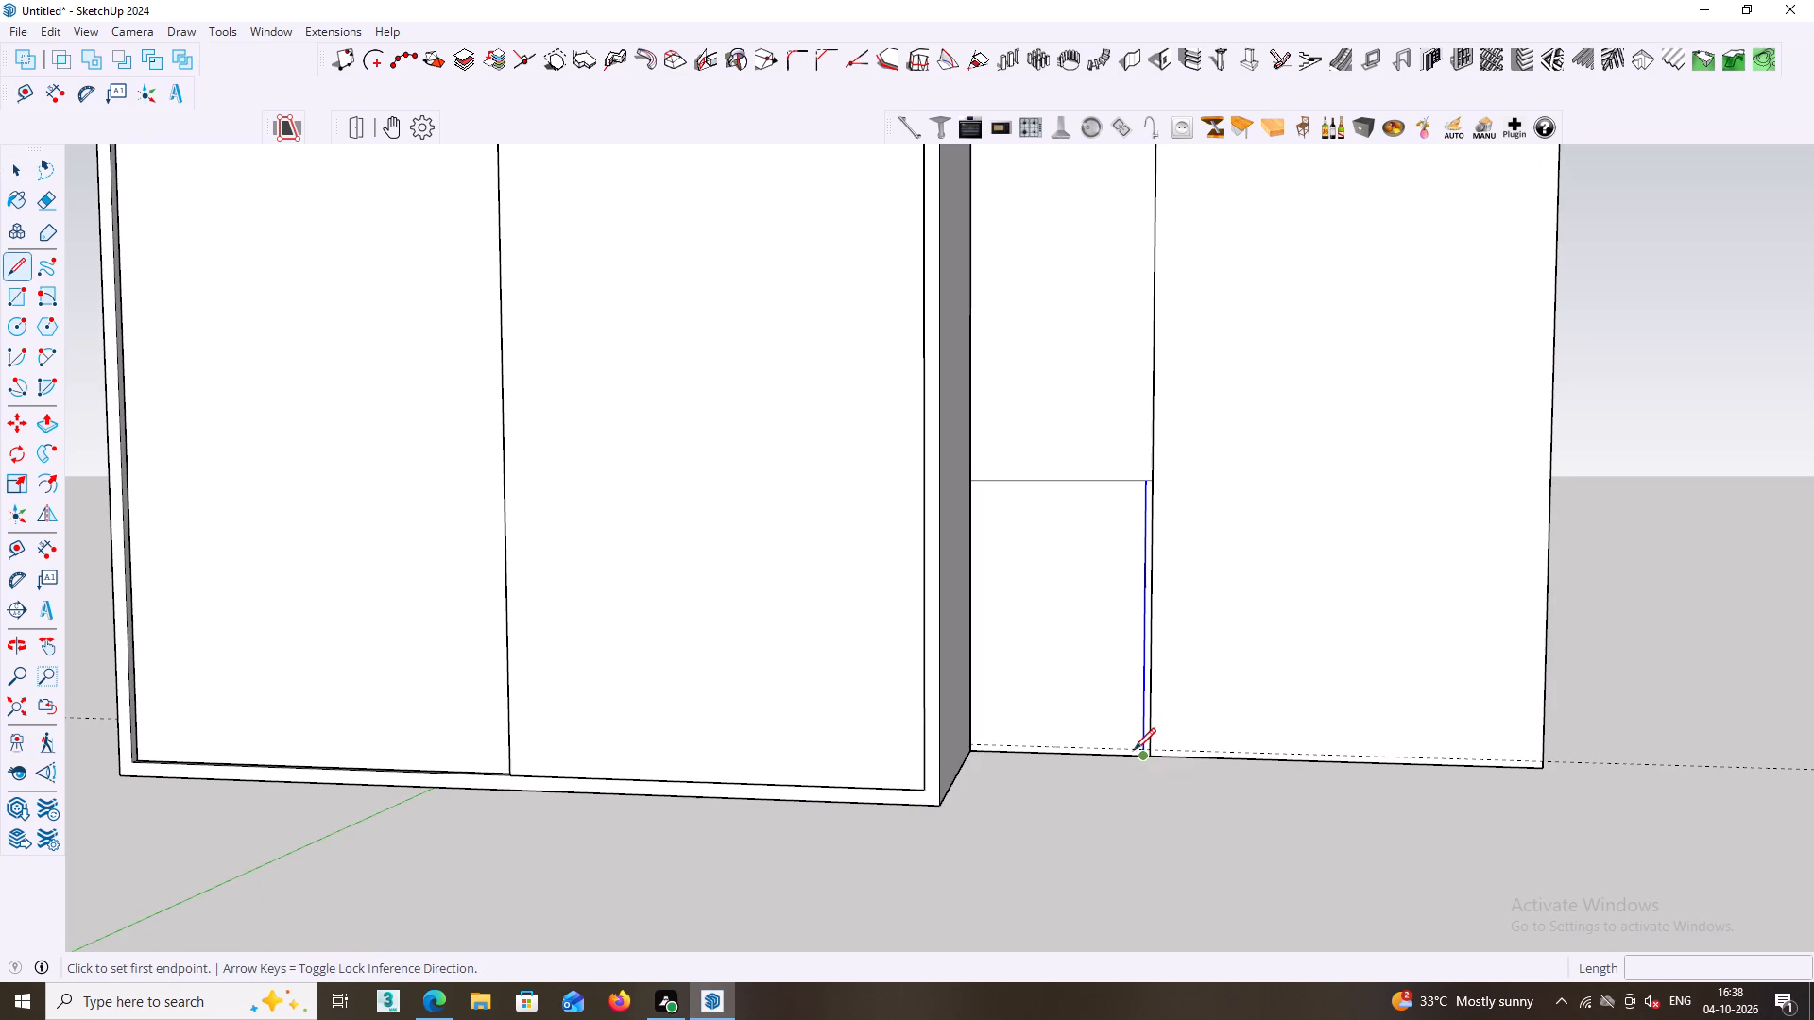
scroll(1141, 753, up, 1)
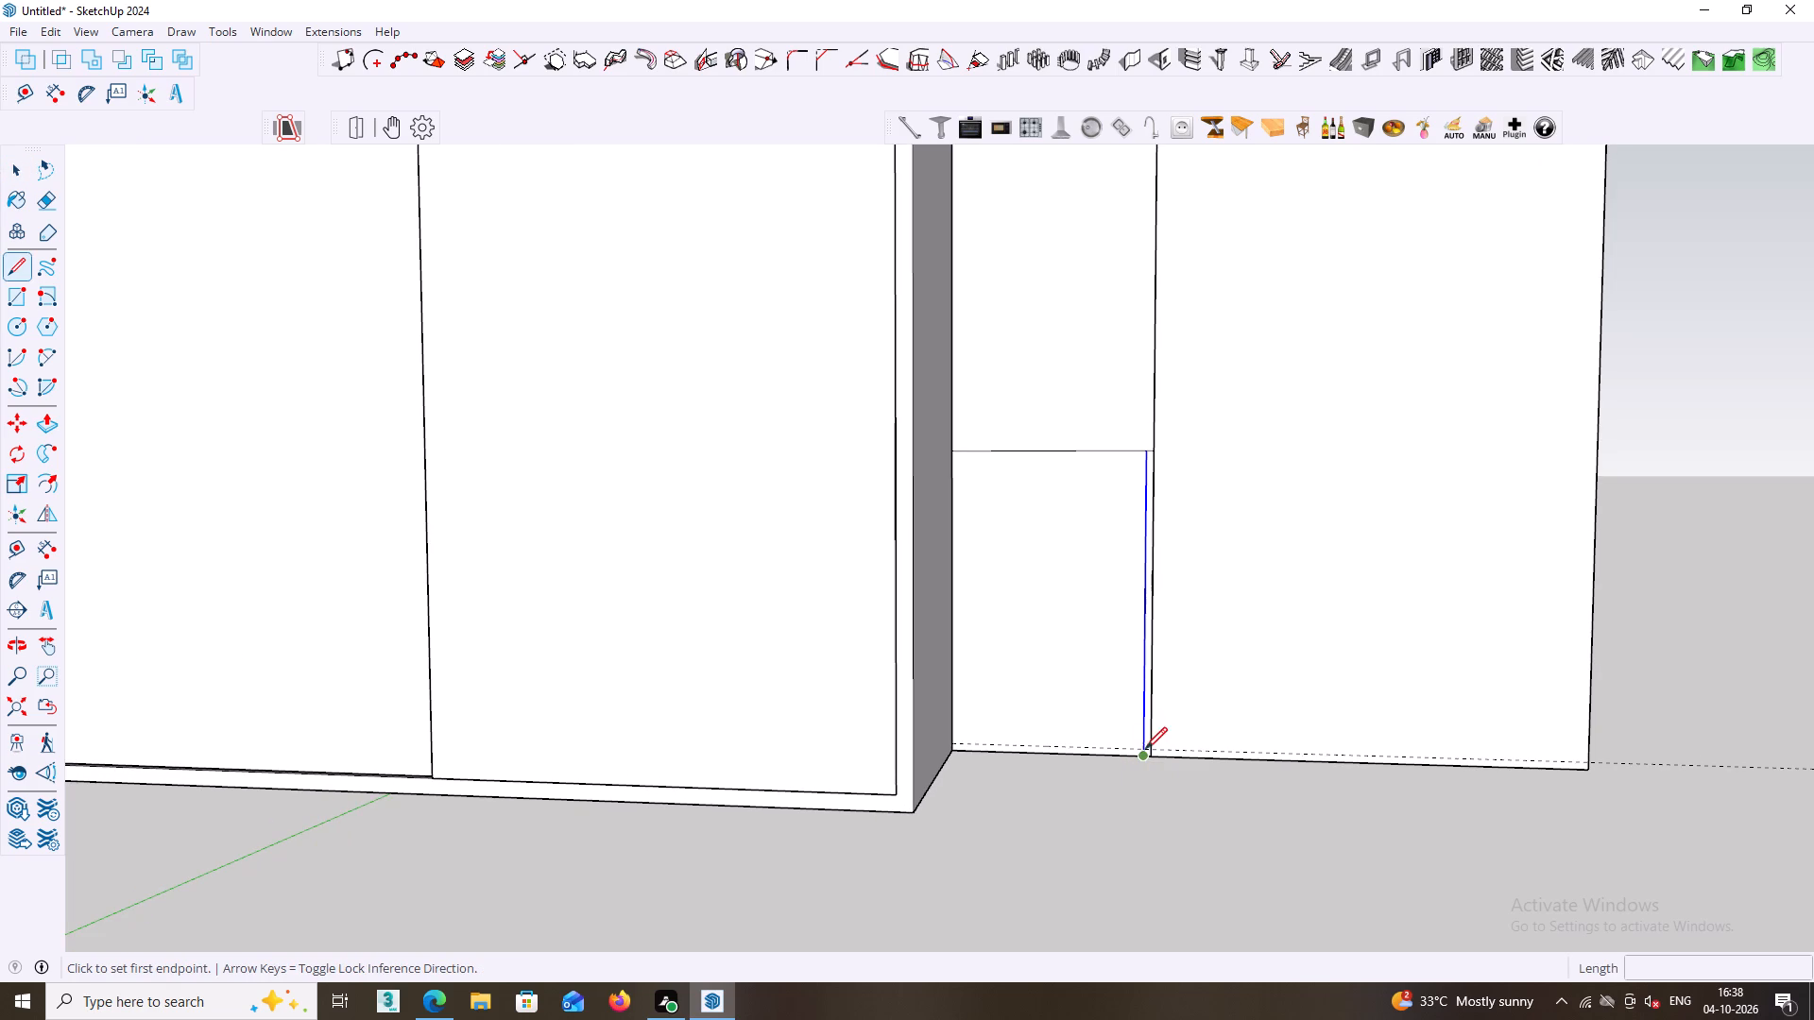
scroll(1143, 750, up, 2)
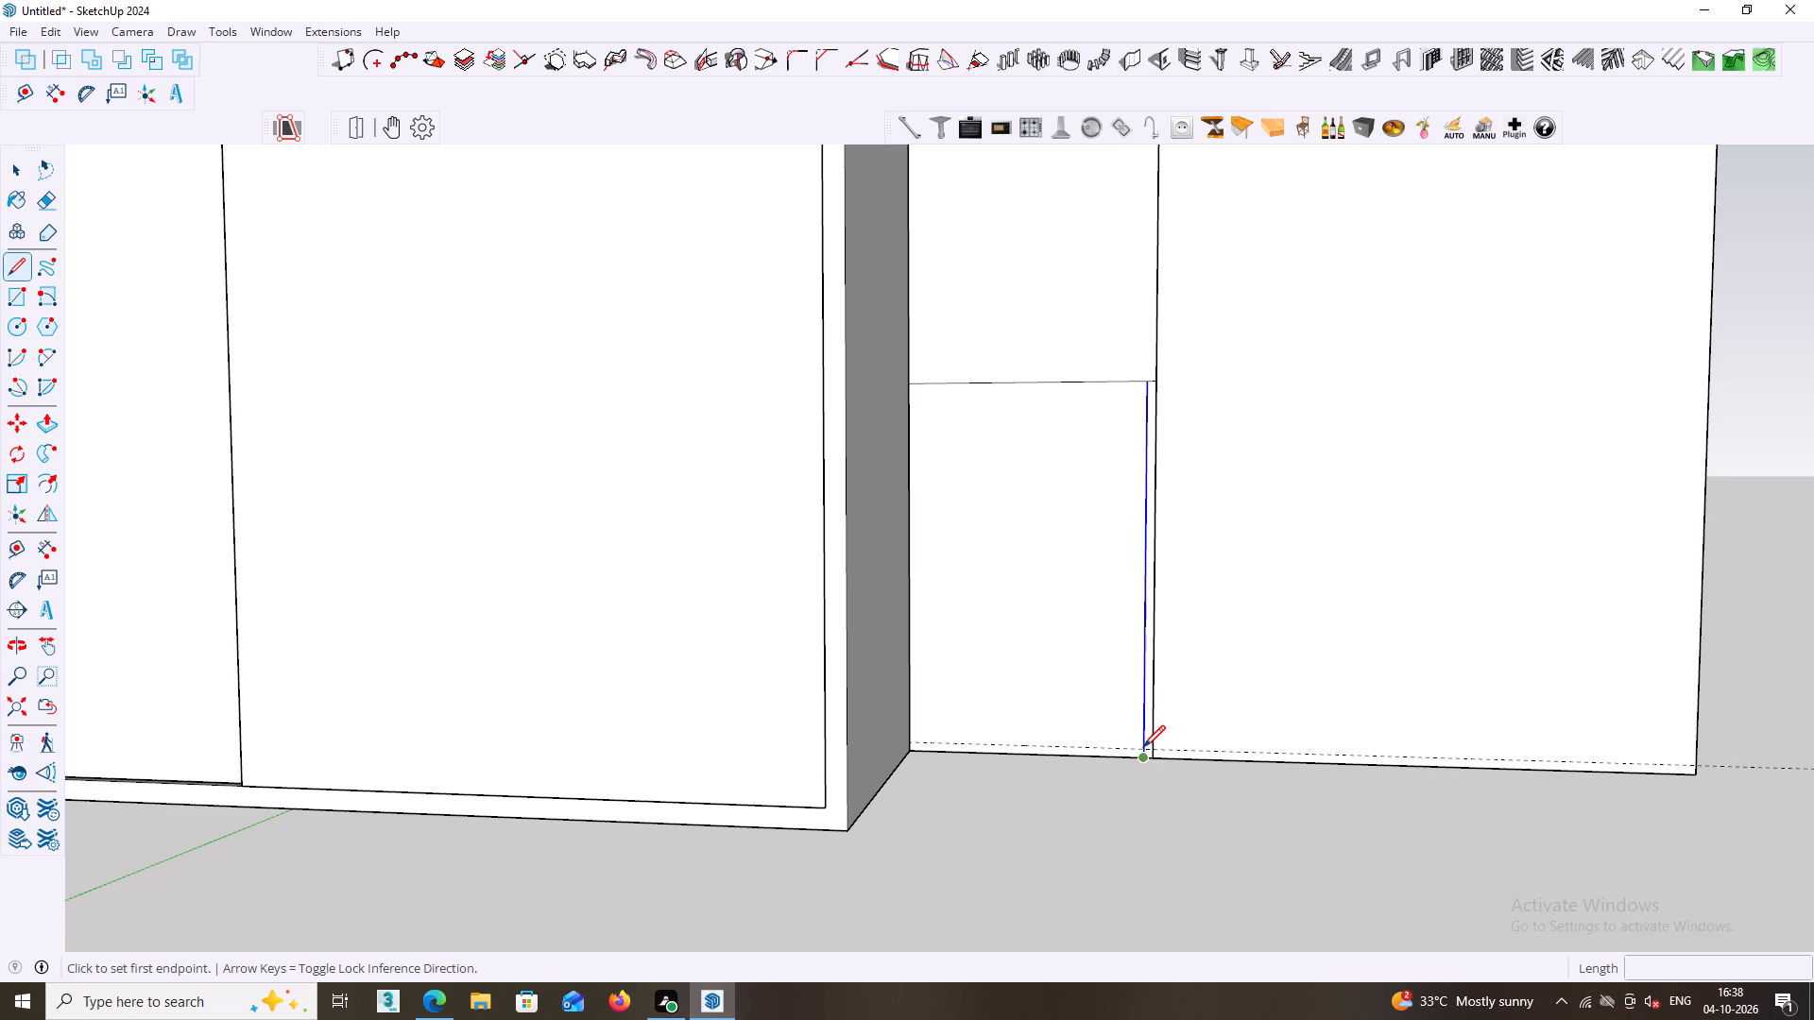
scroll(1141, 756, up, 7)
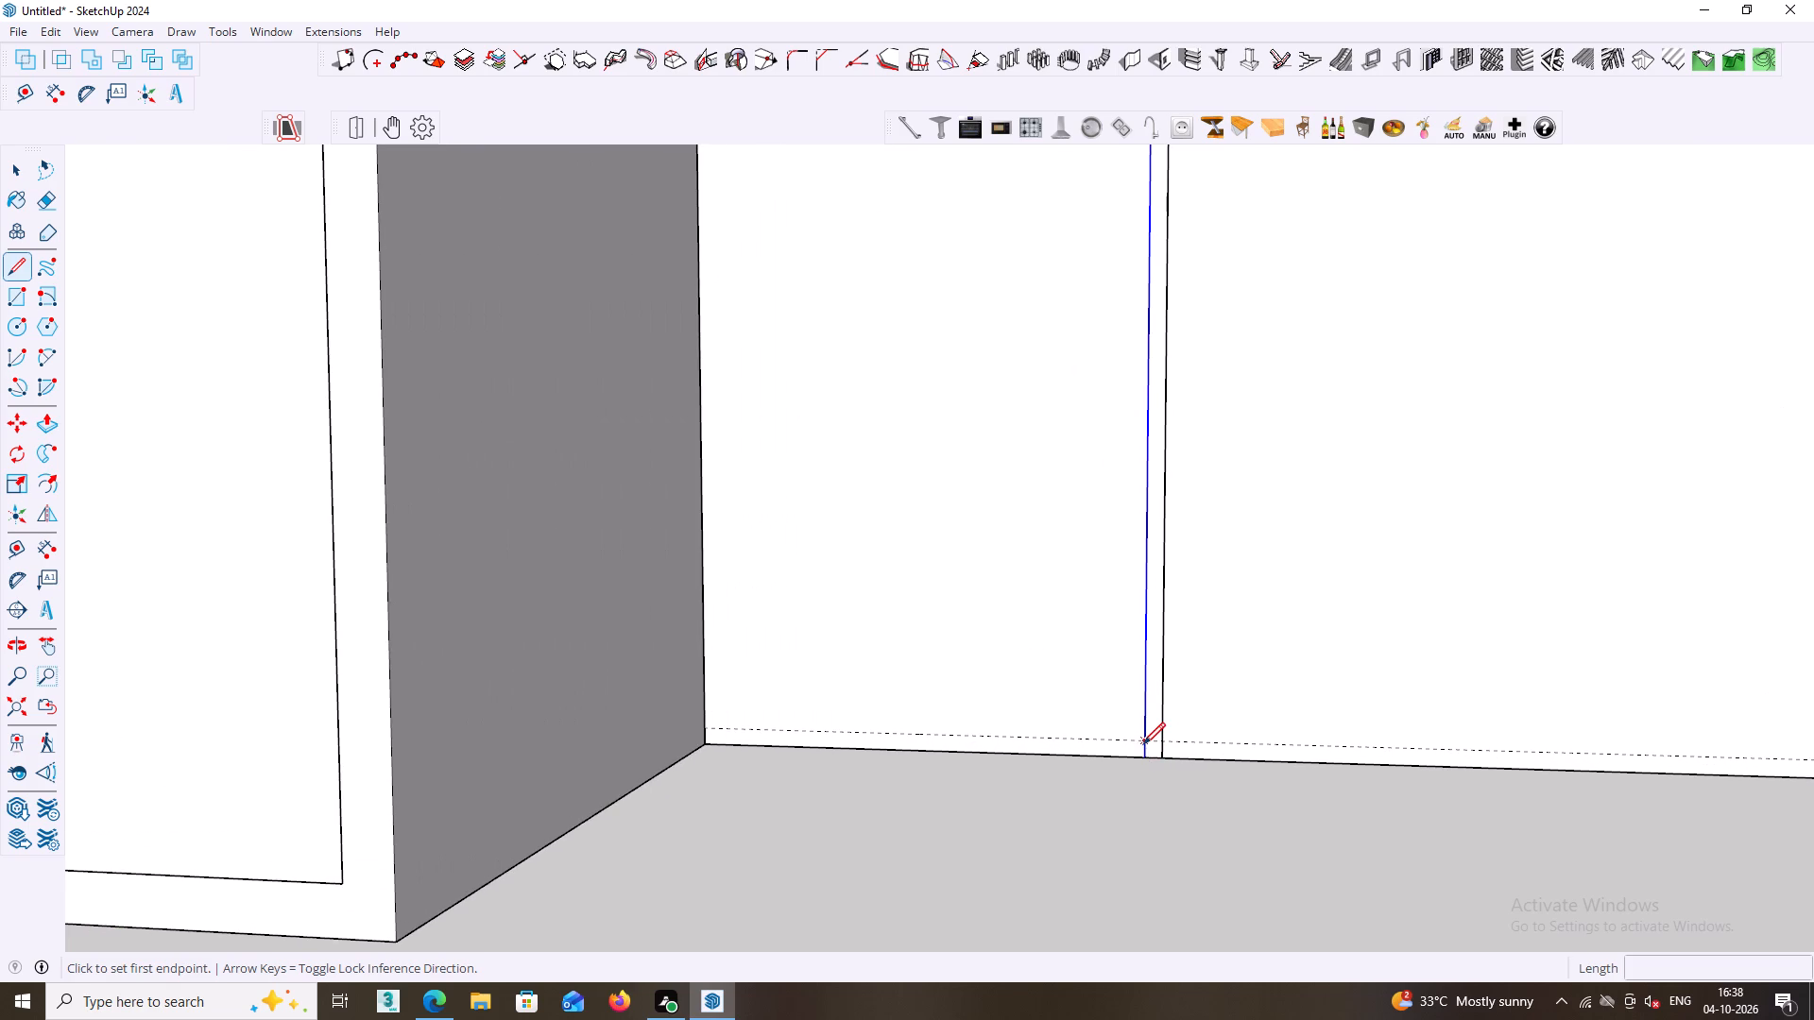
click(1144, 741)
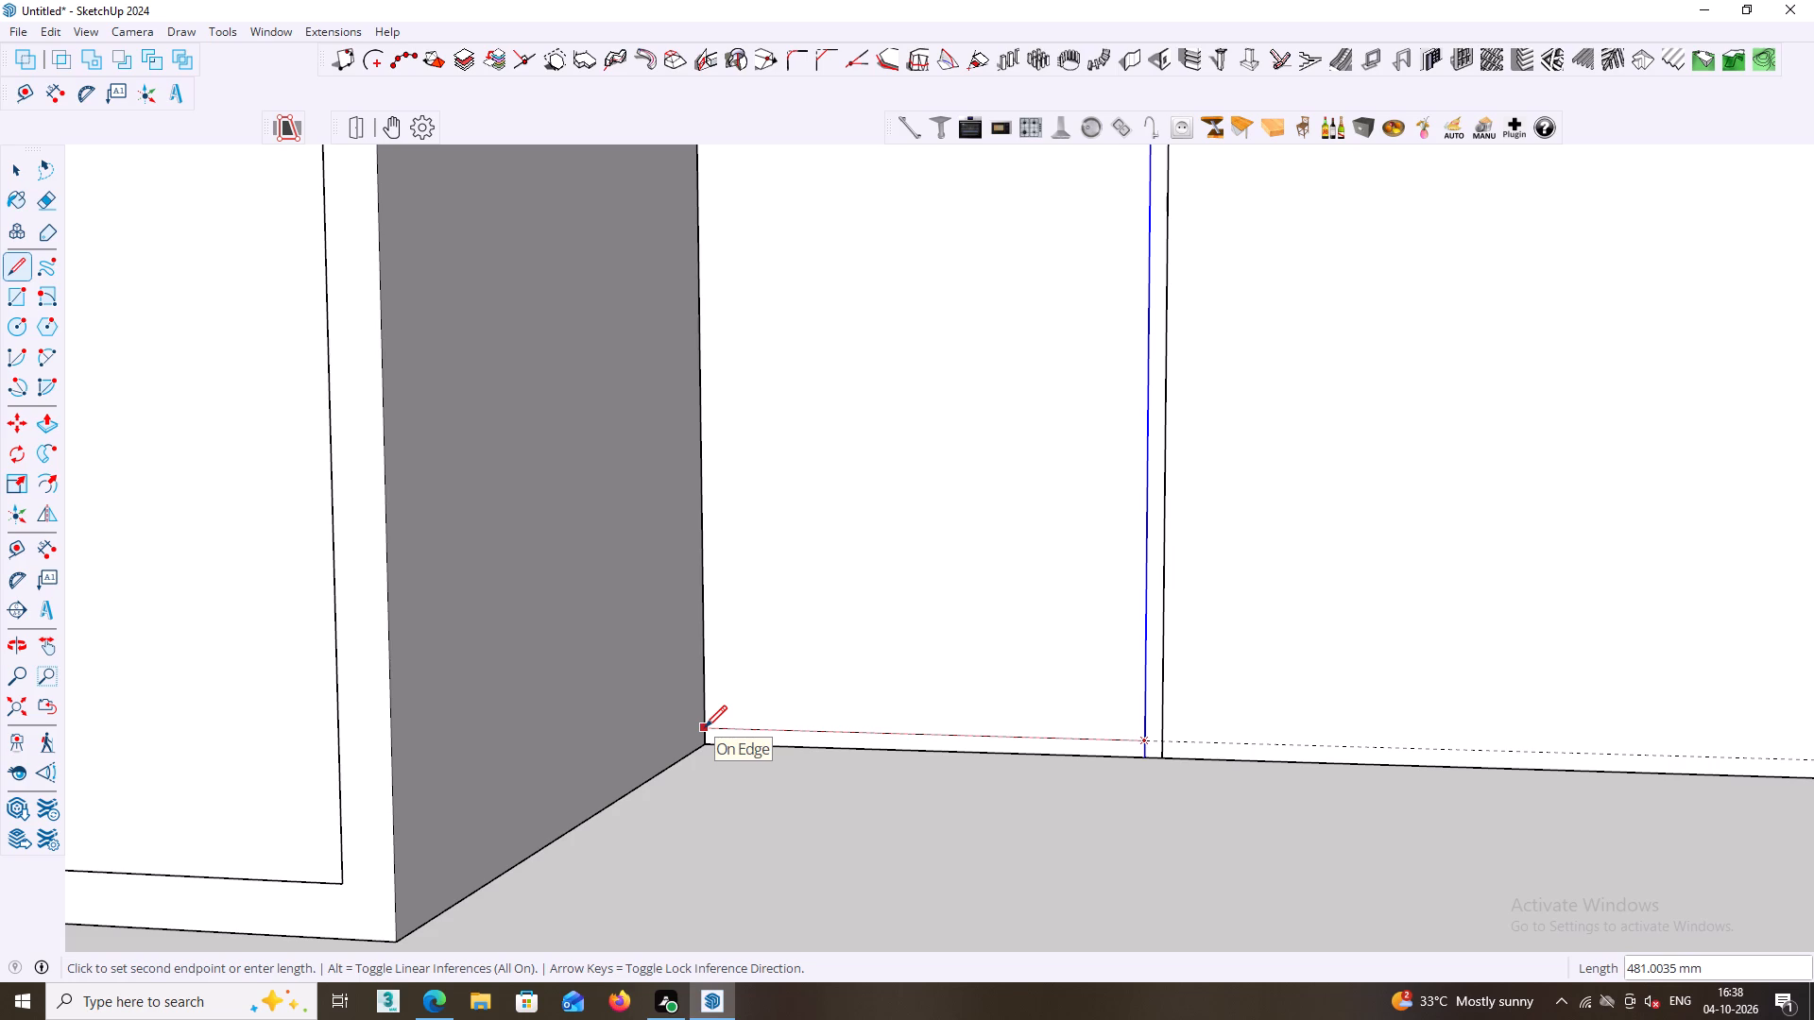
click(705, 727)
key(space)
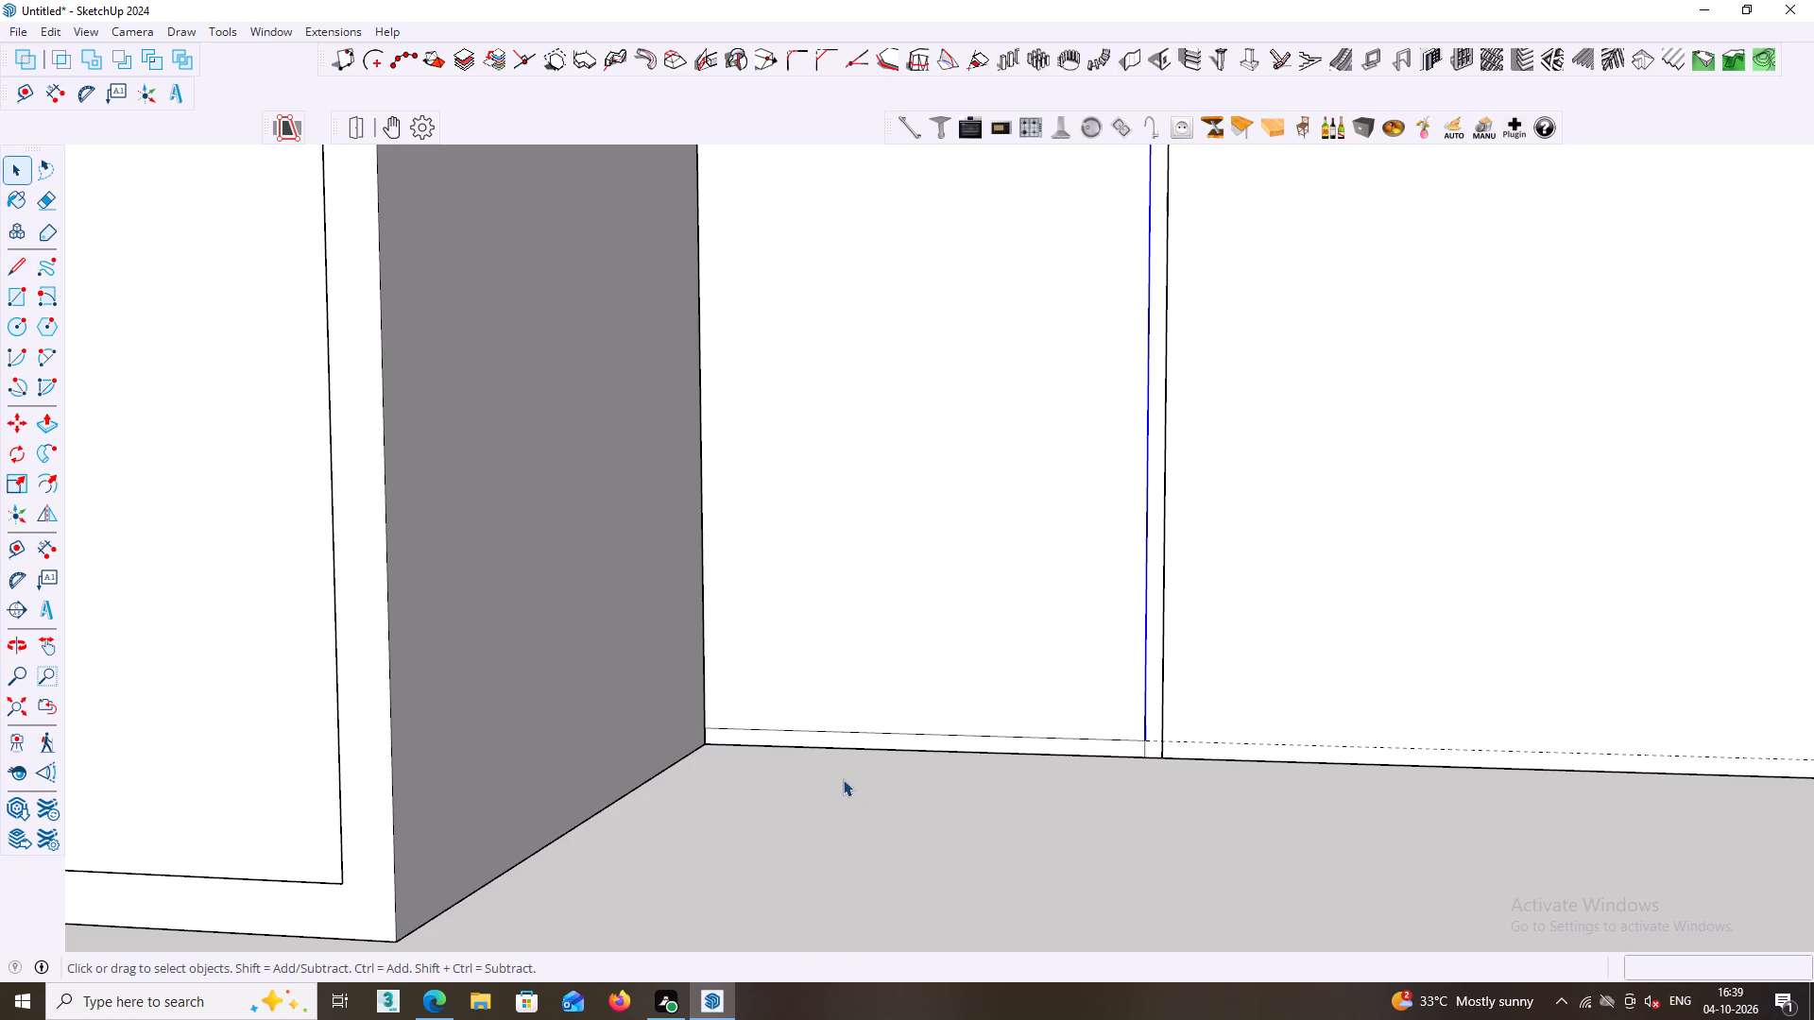
Push/Pull the lower rectangle's main face about 282 mm outward from the wall to form the lower unit.
scroll(808, 730, down, 6)
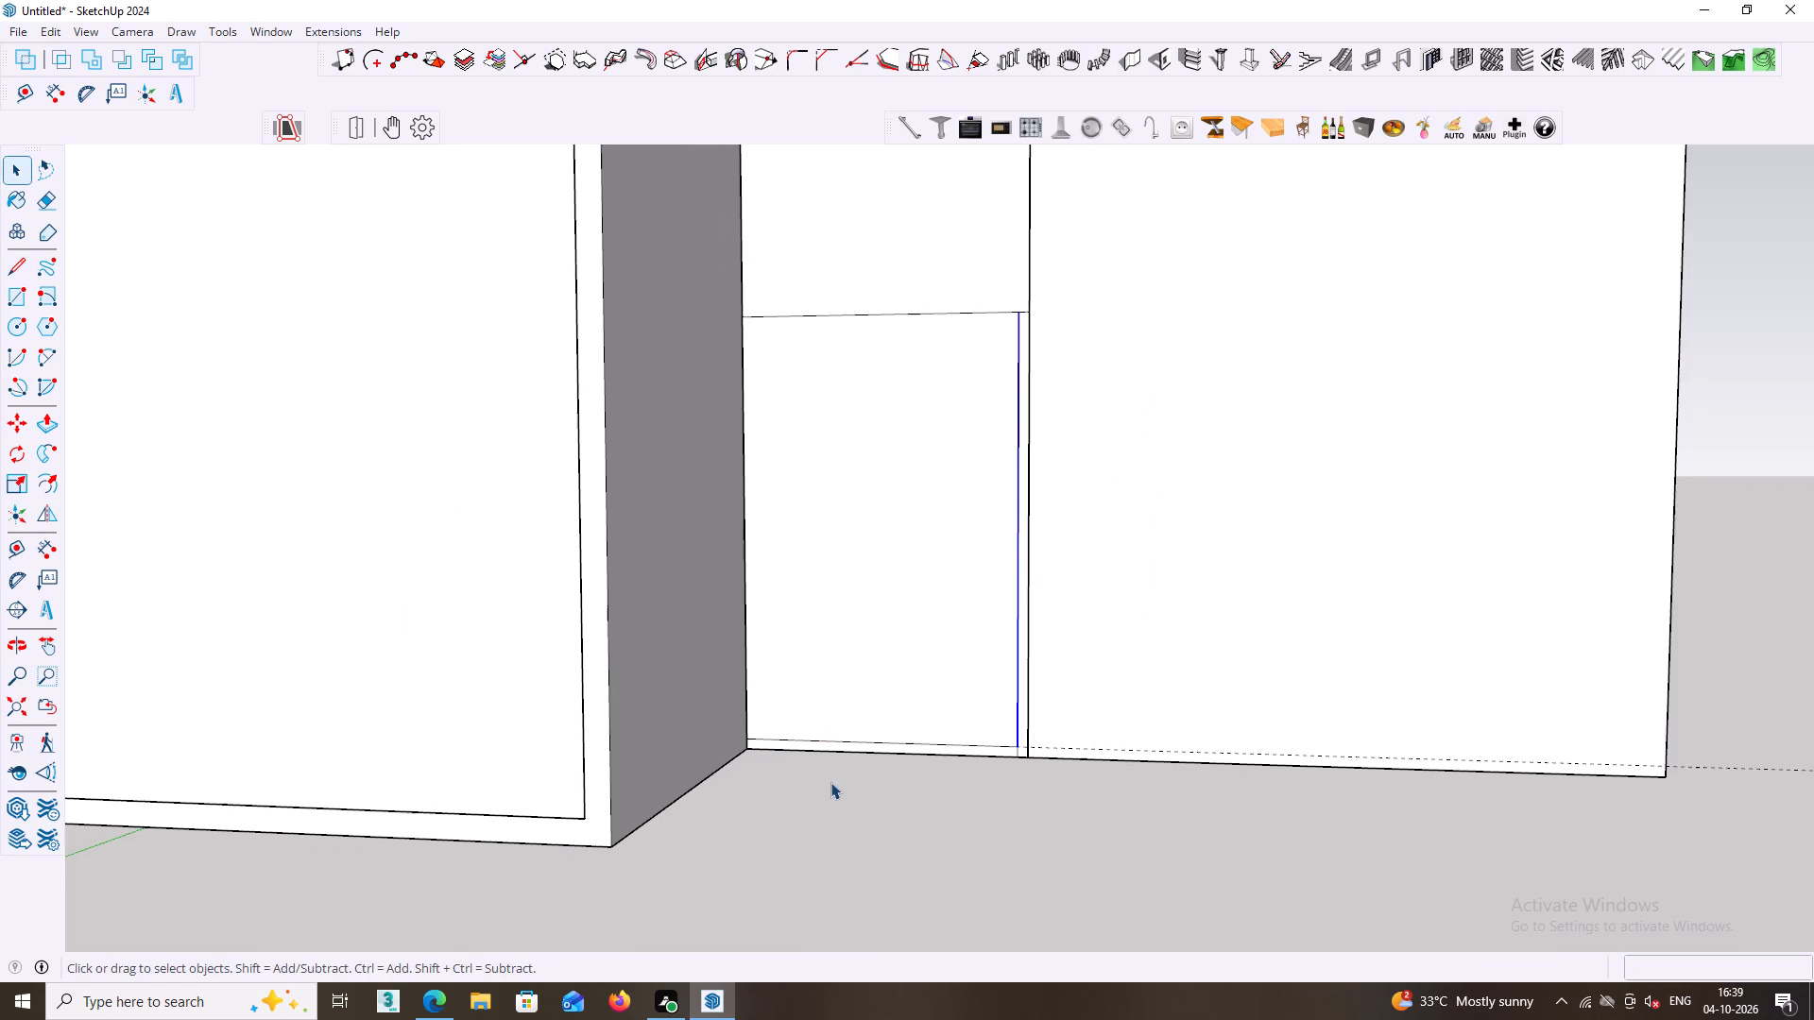
scroll(830, 817, down, 2)
middle_drag(840, 824, 925, 797)
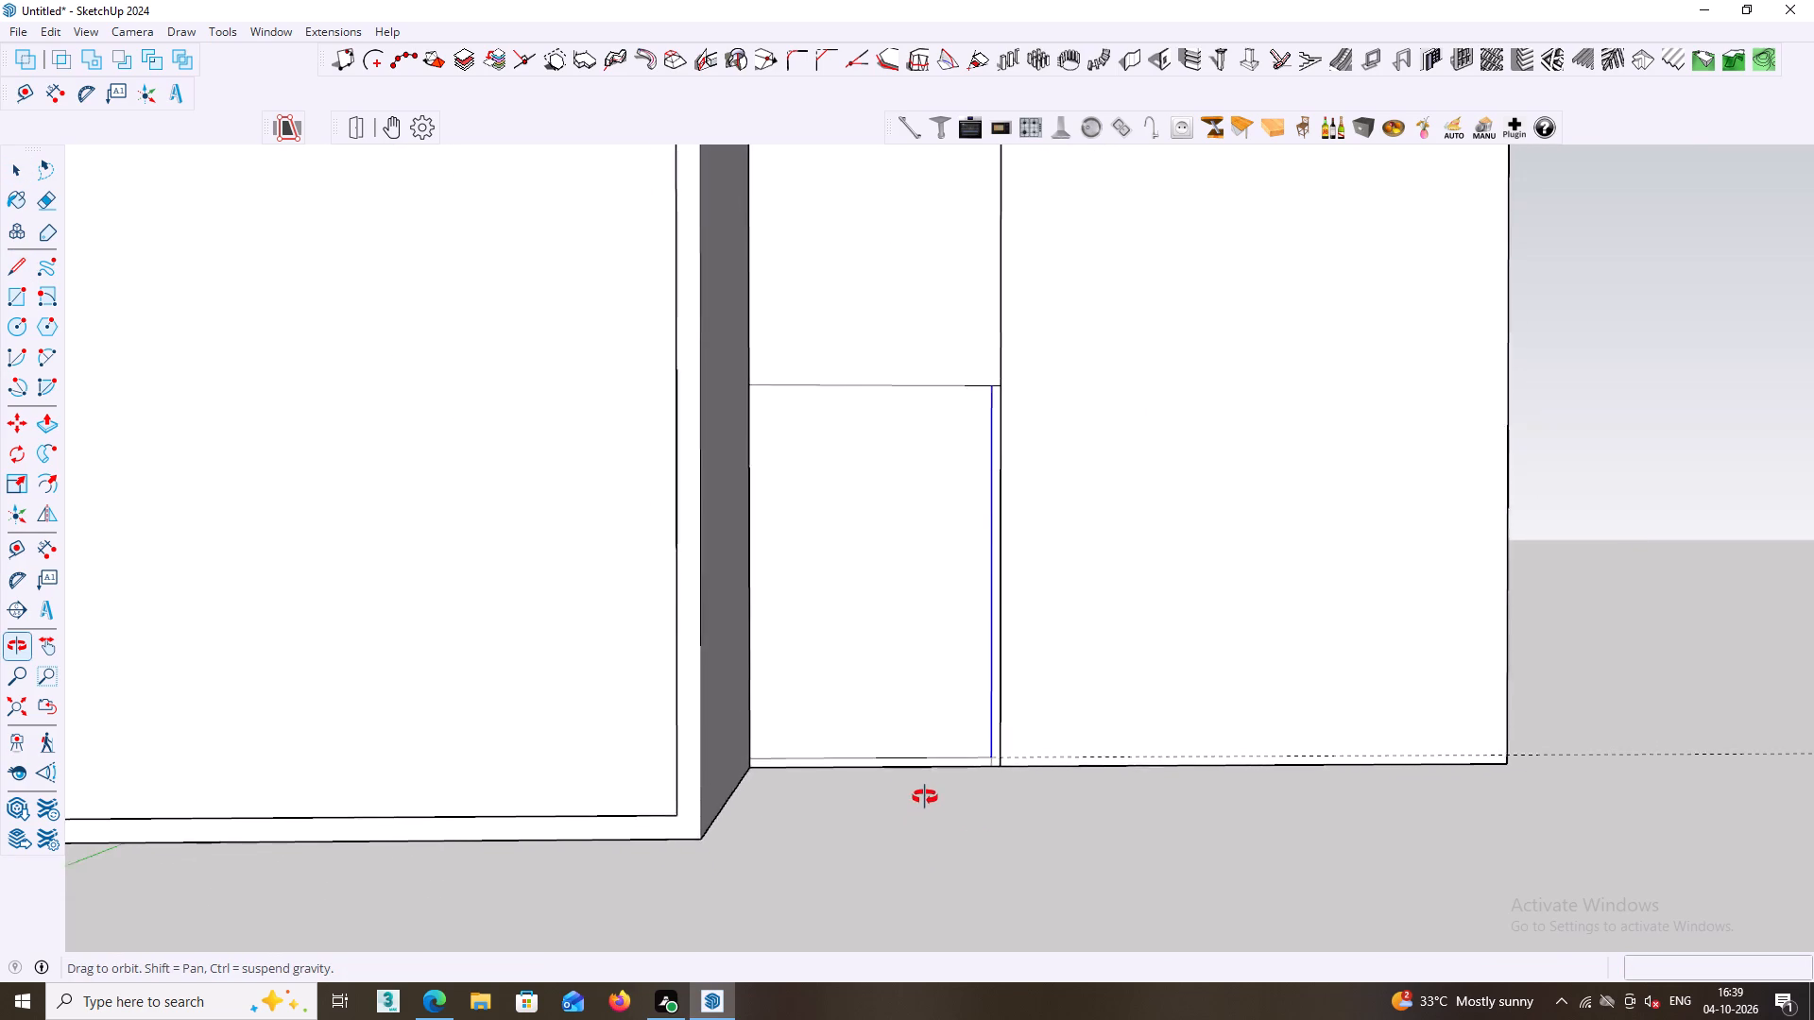
middle_drag(925, 797, 924, 793)
middle_drag(923, 705, 907, 758)
scroll(980, 533, up, 1)
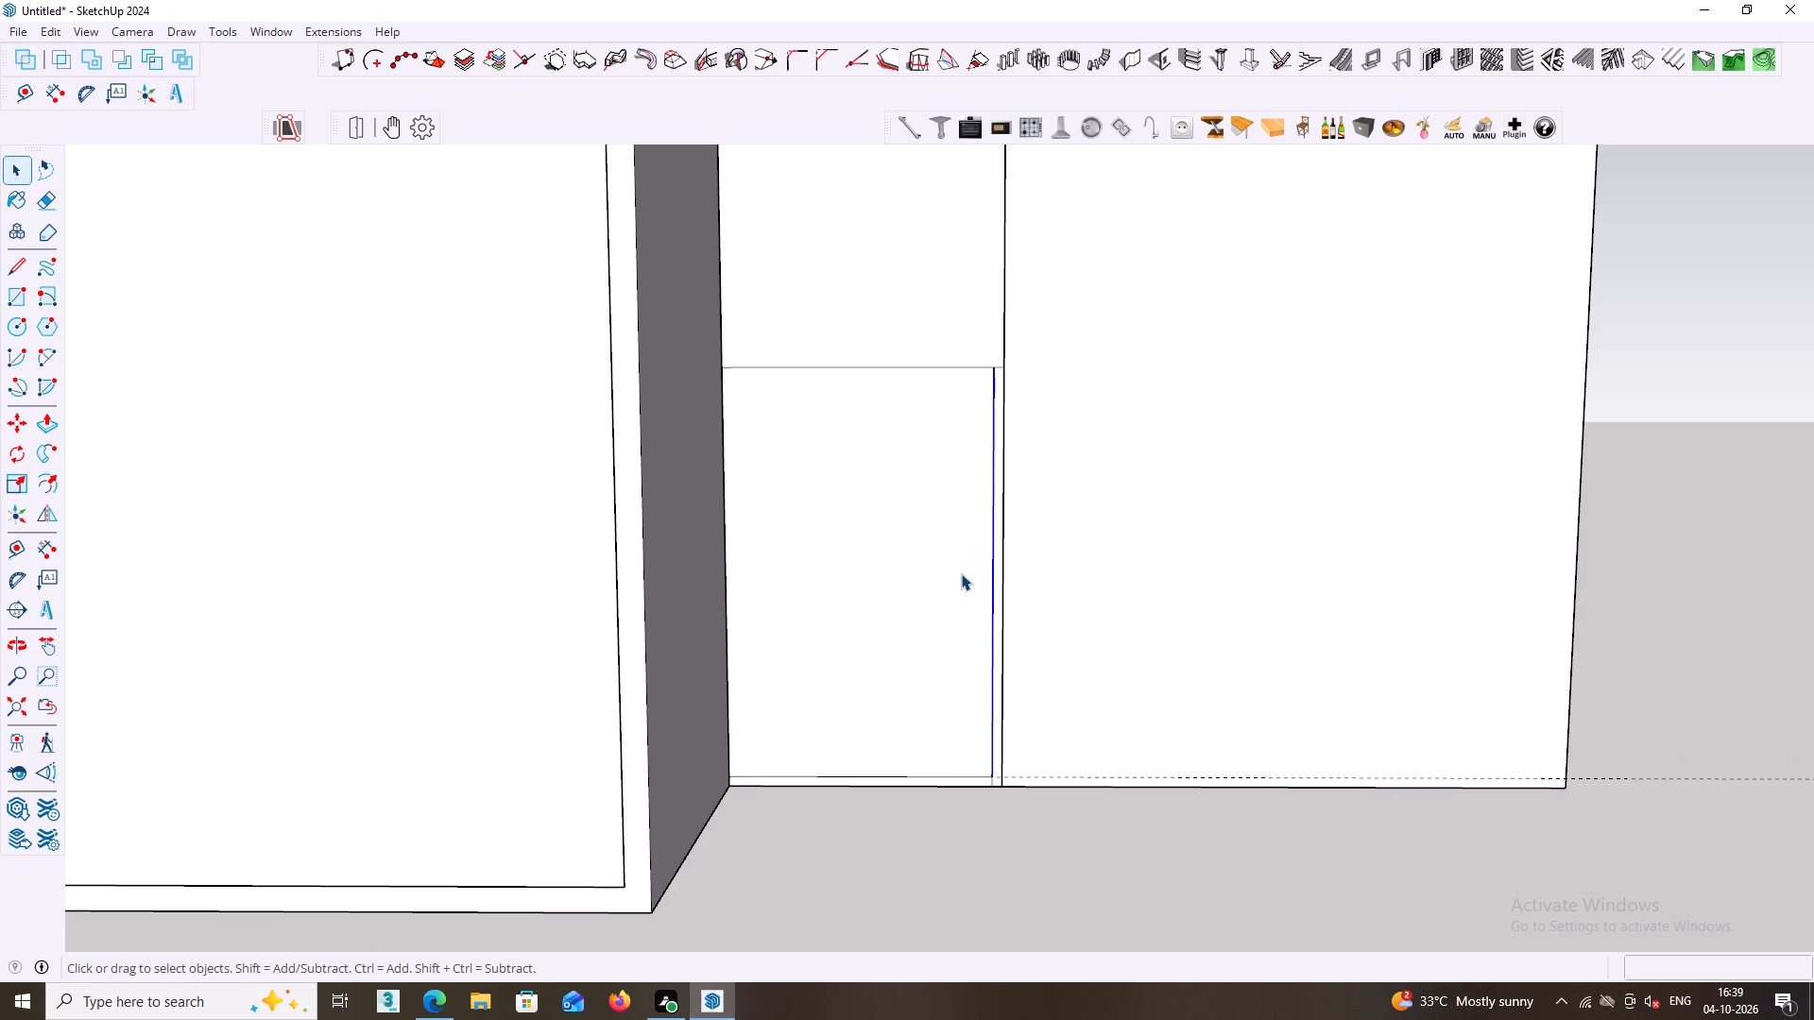
click(944, 635)
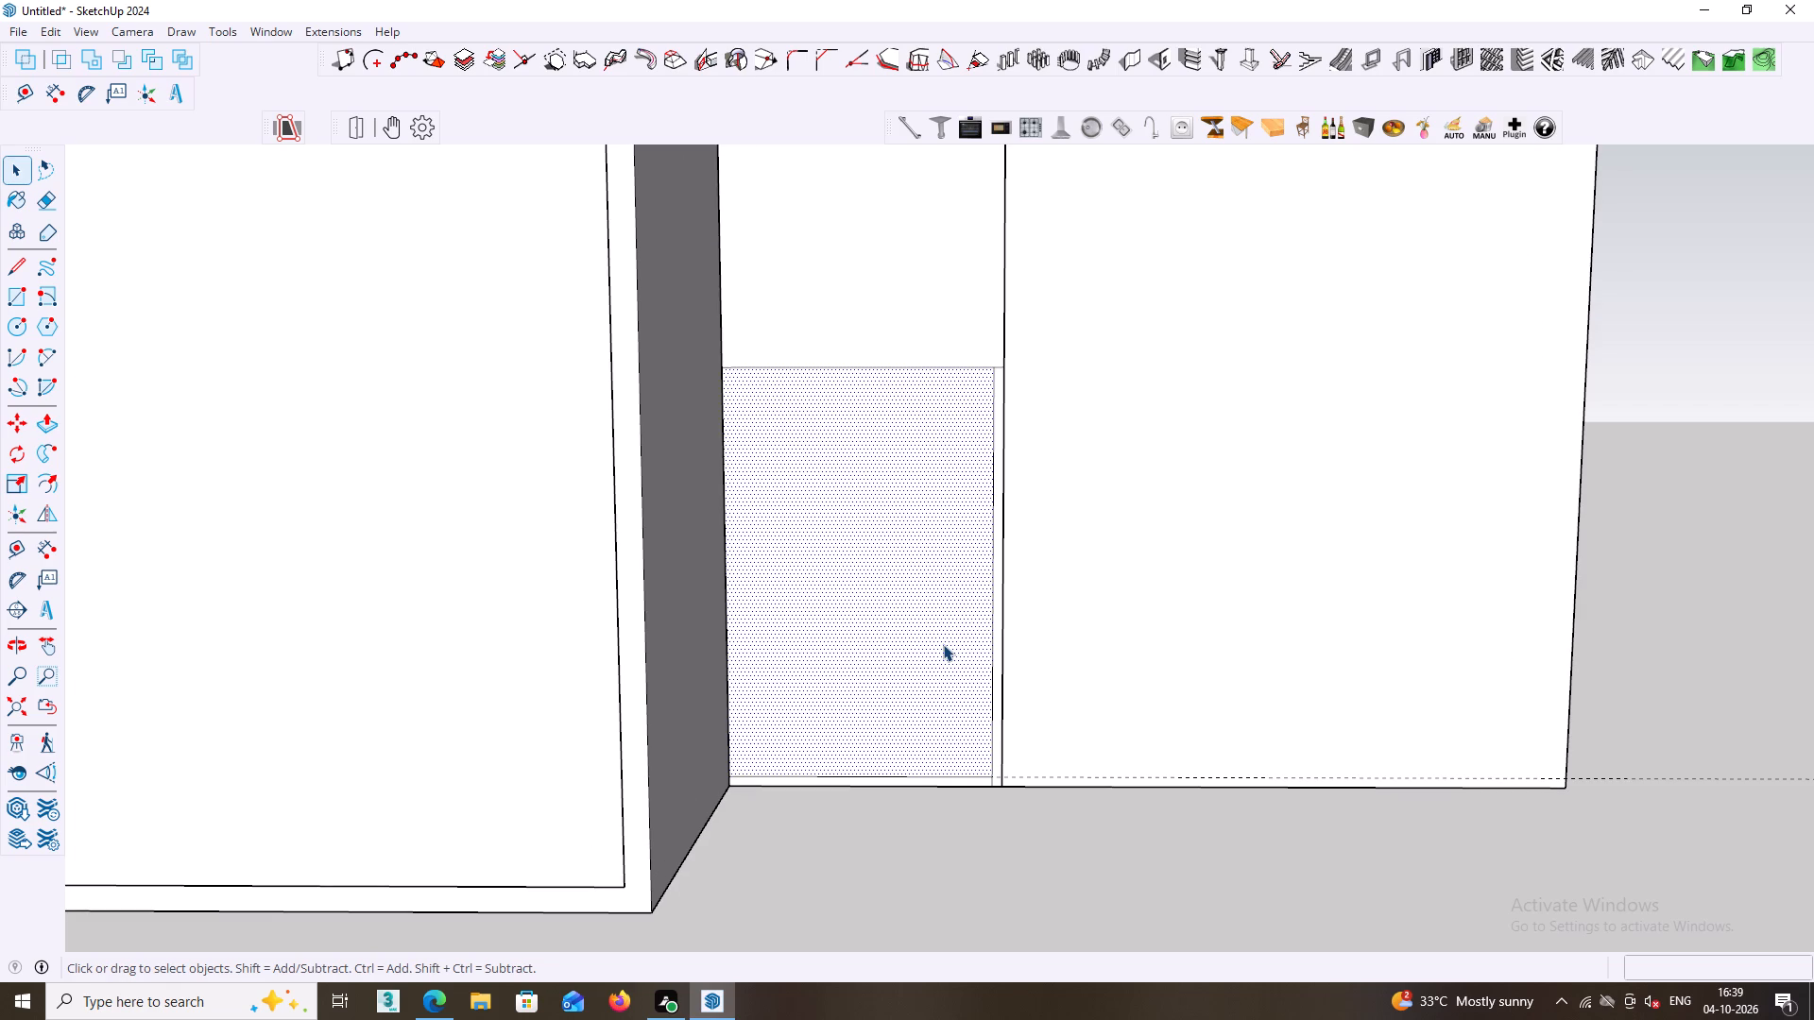
key(p)
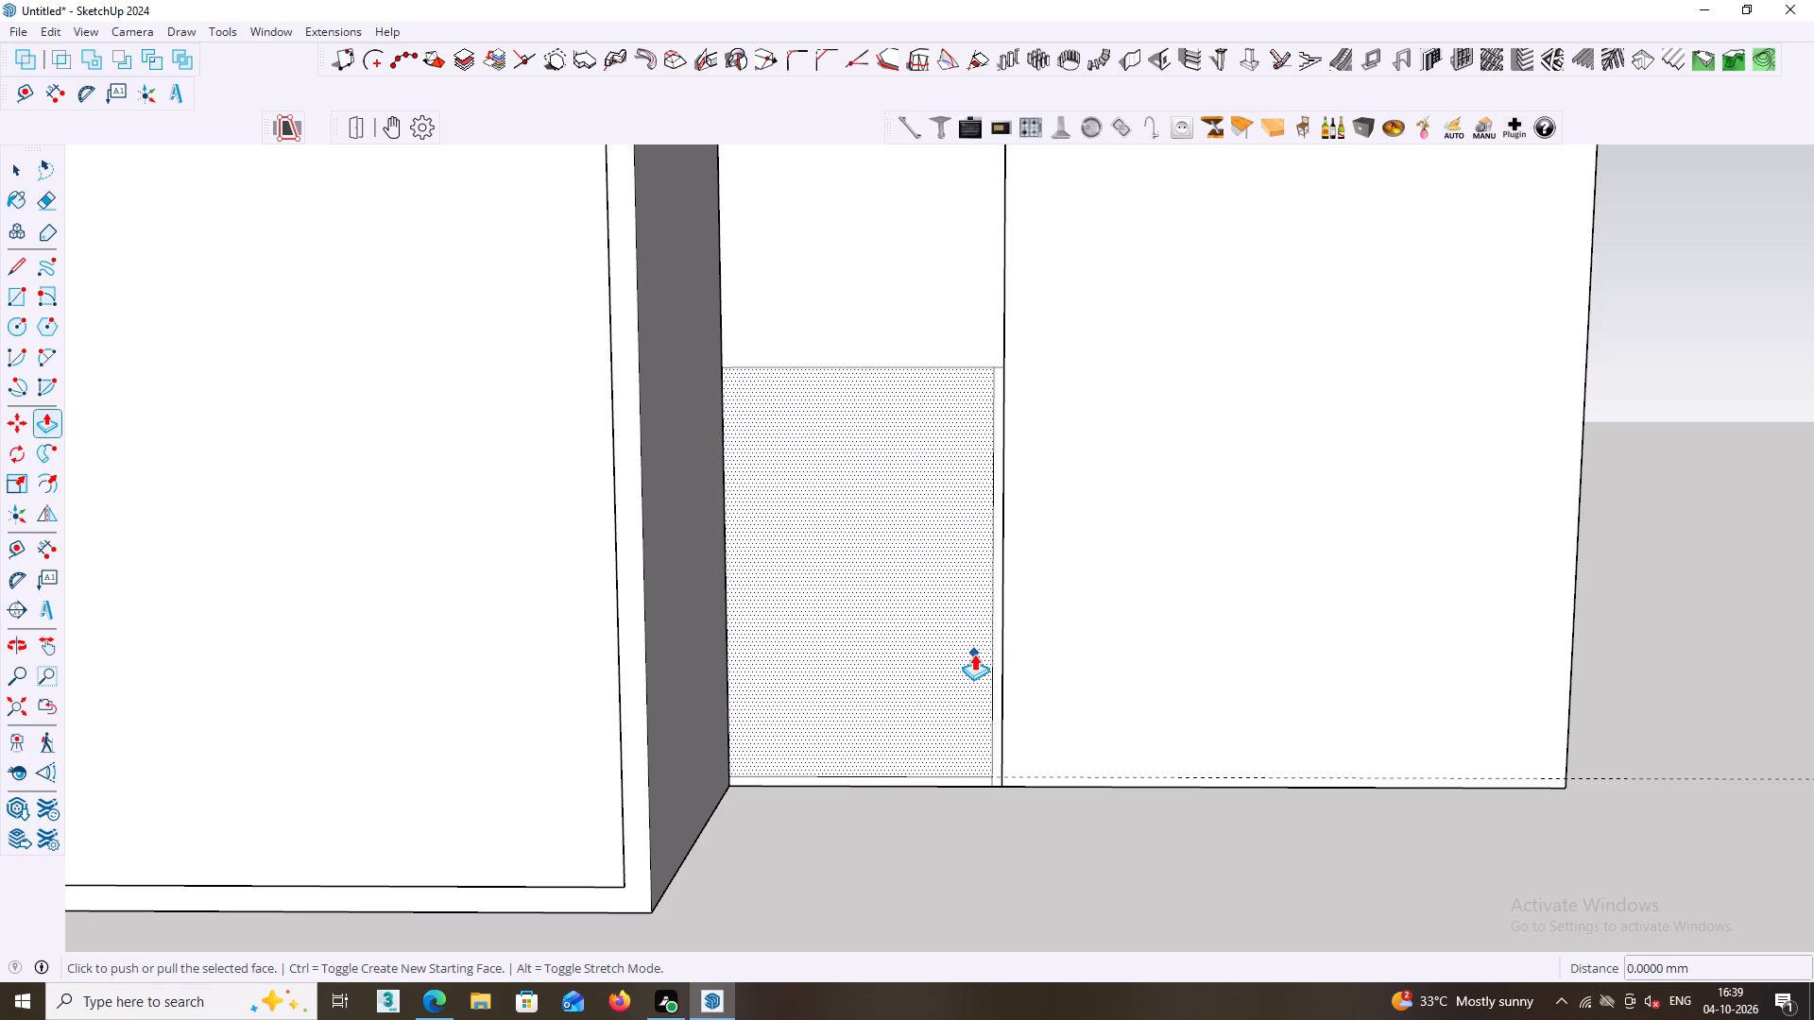
click(974, 654)
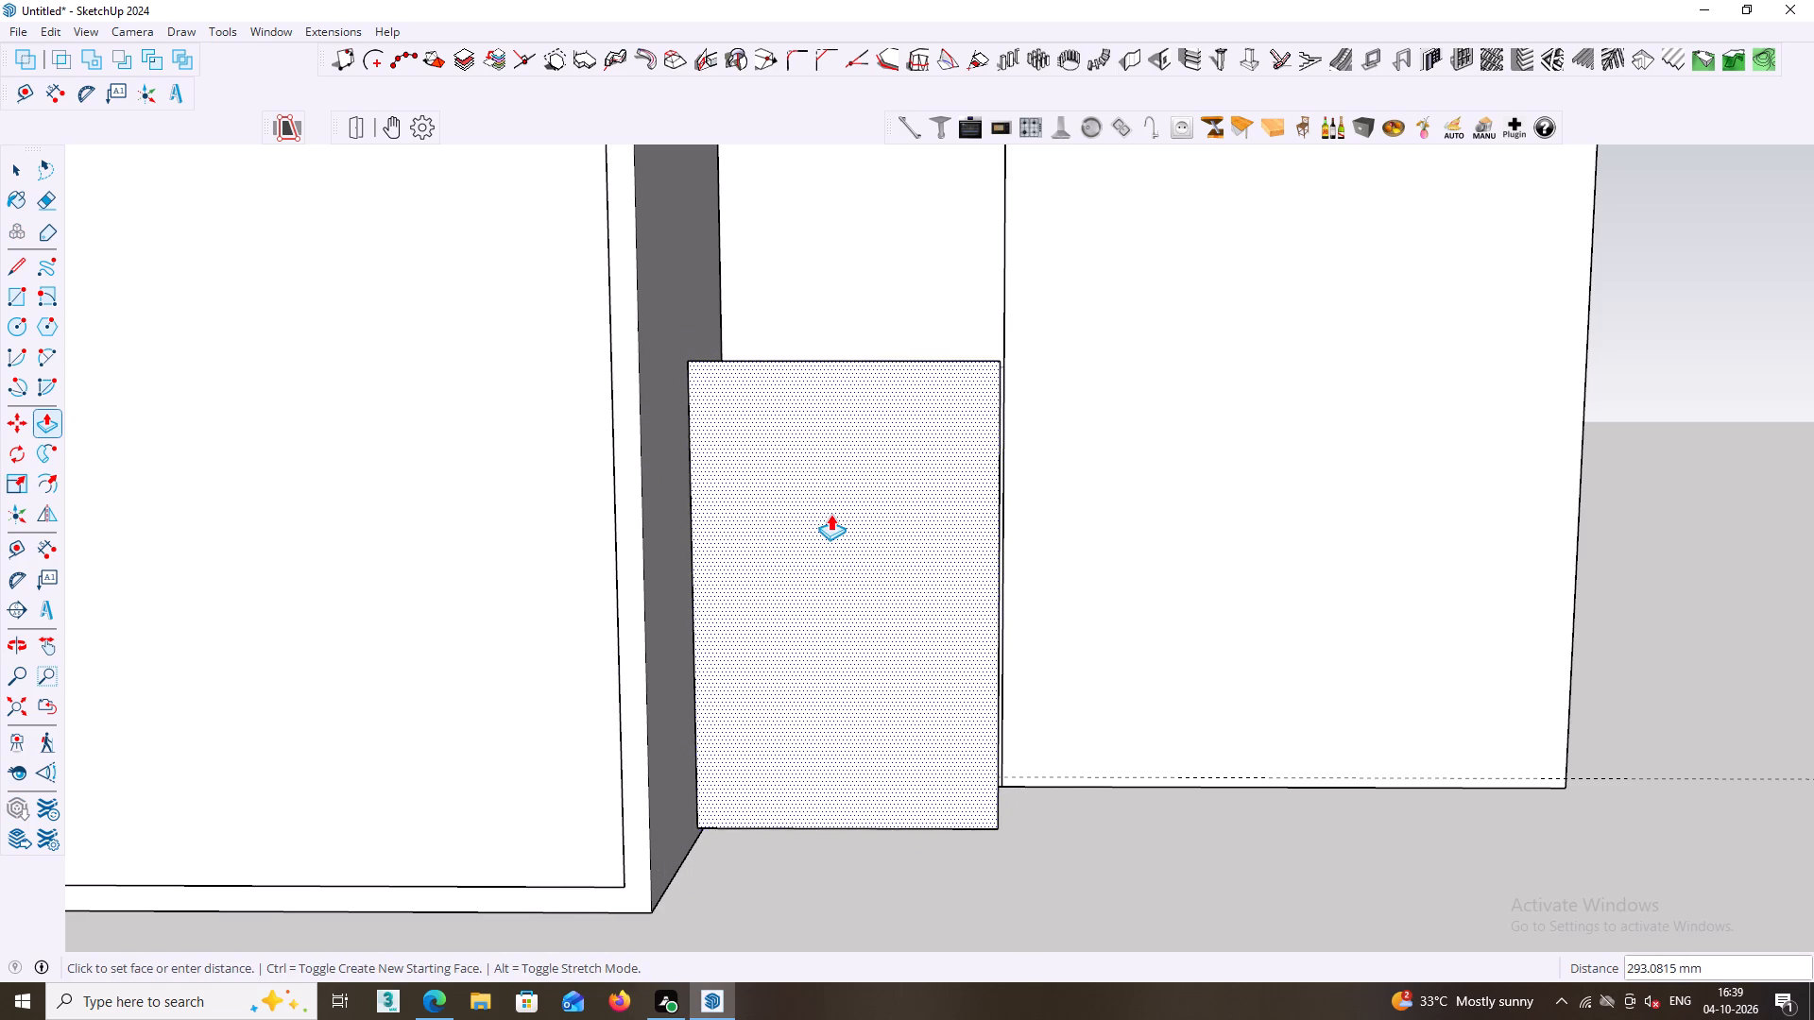
middle_drag(833, 513, 847, 741)
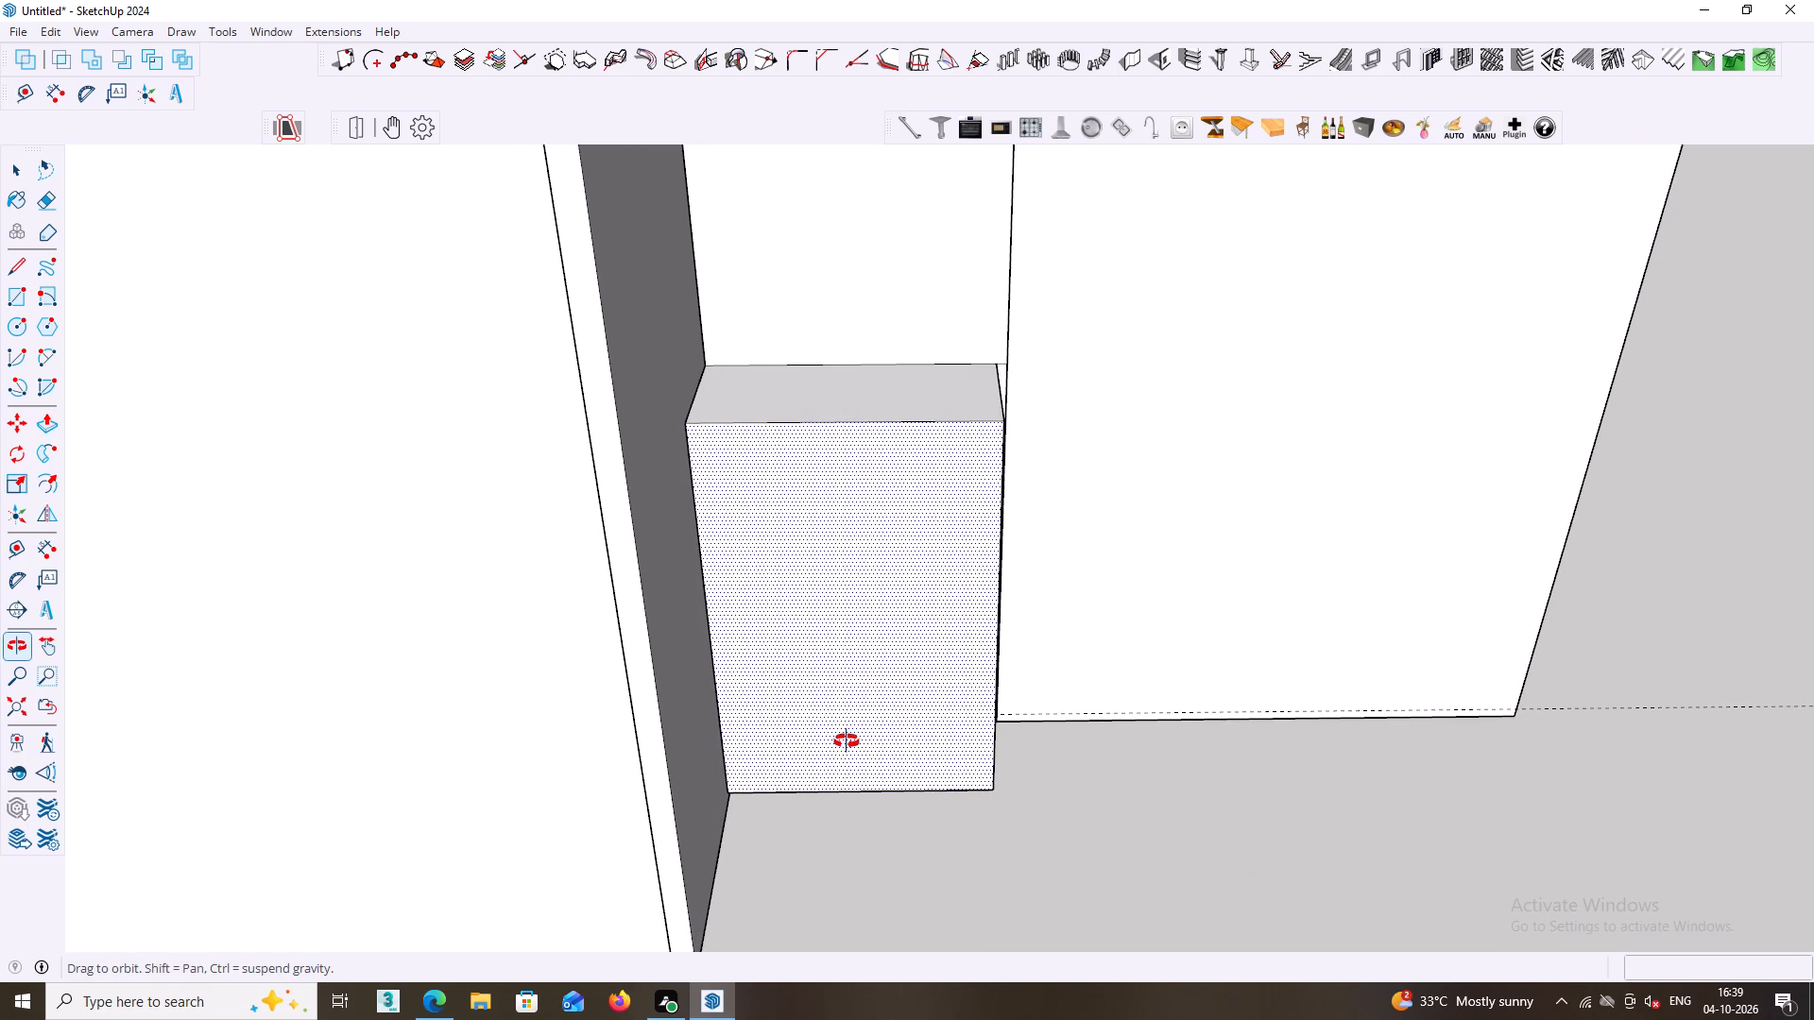
middle_drag(847, 741, 849, 741)
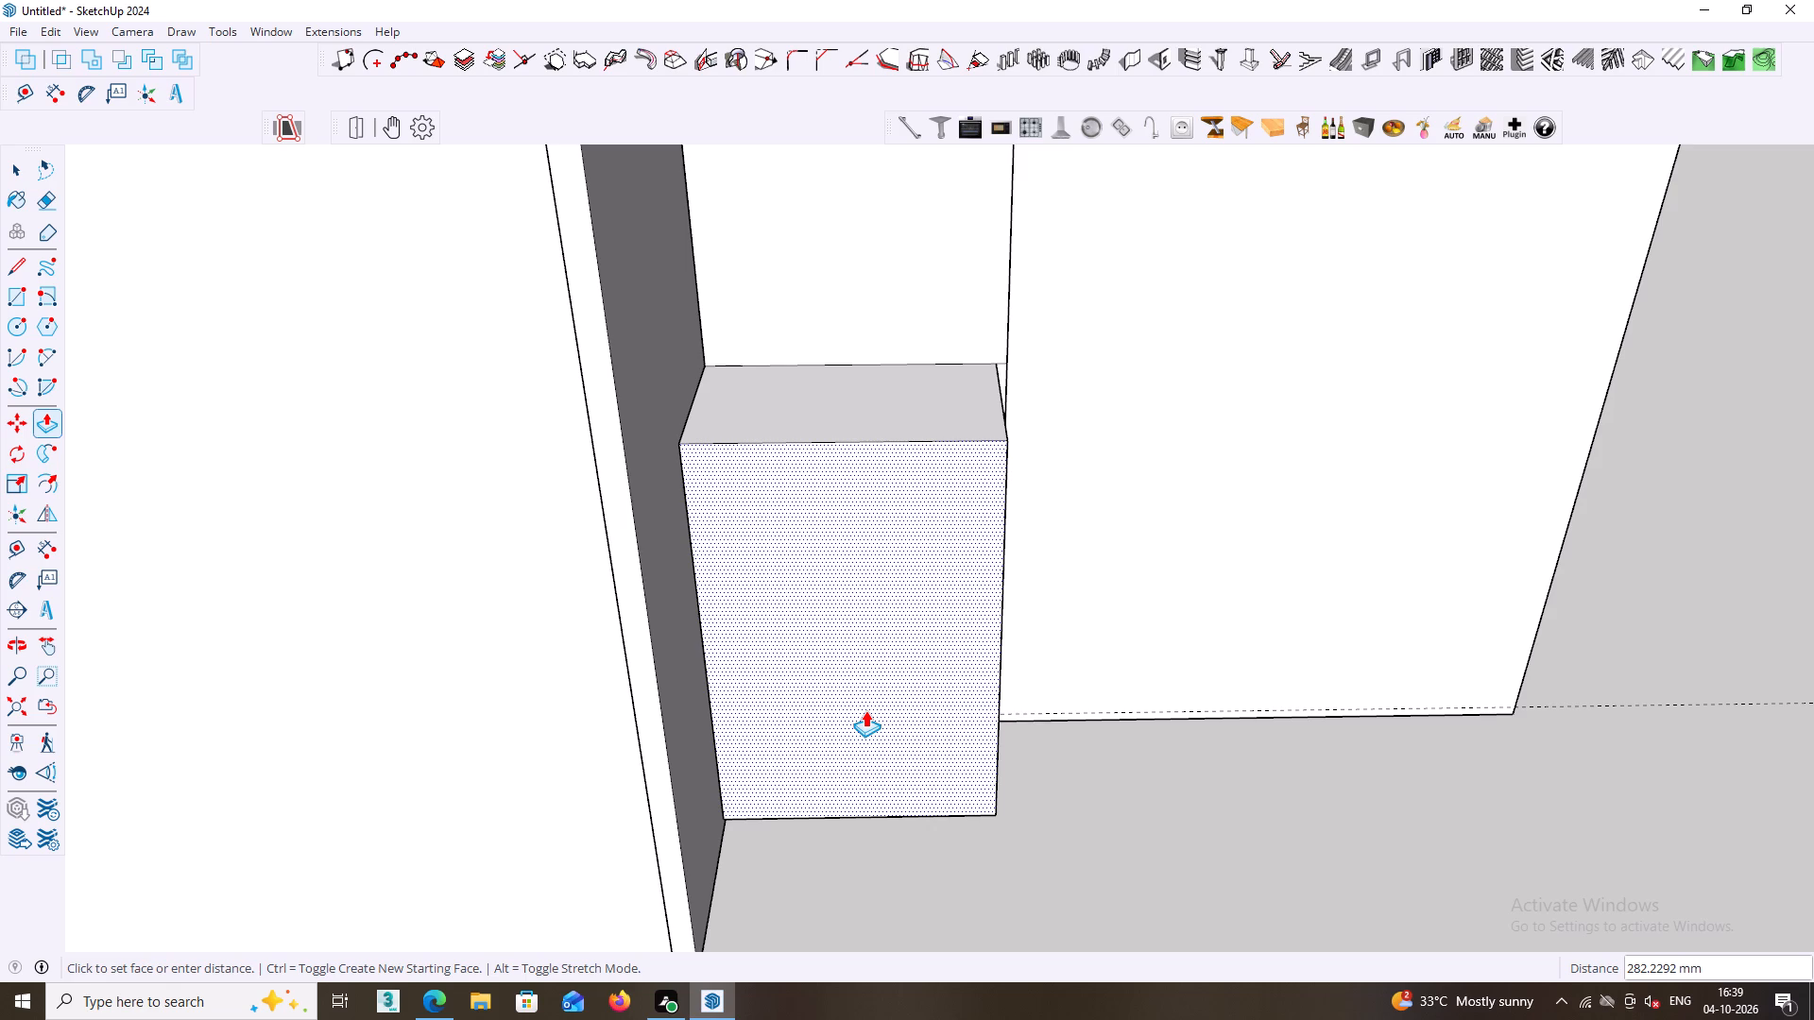
click(865, 710)
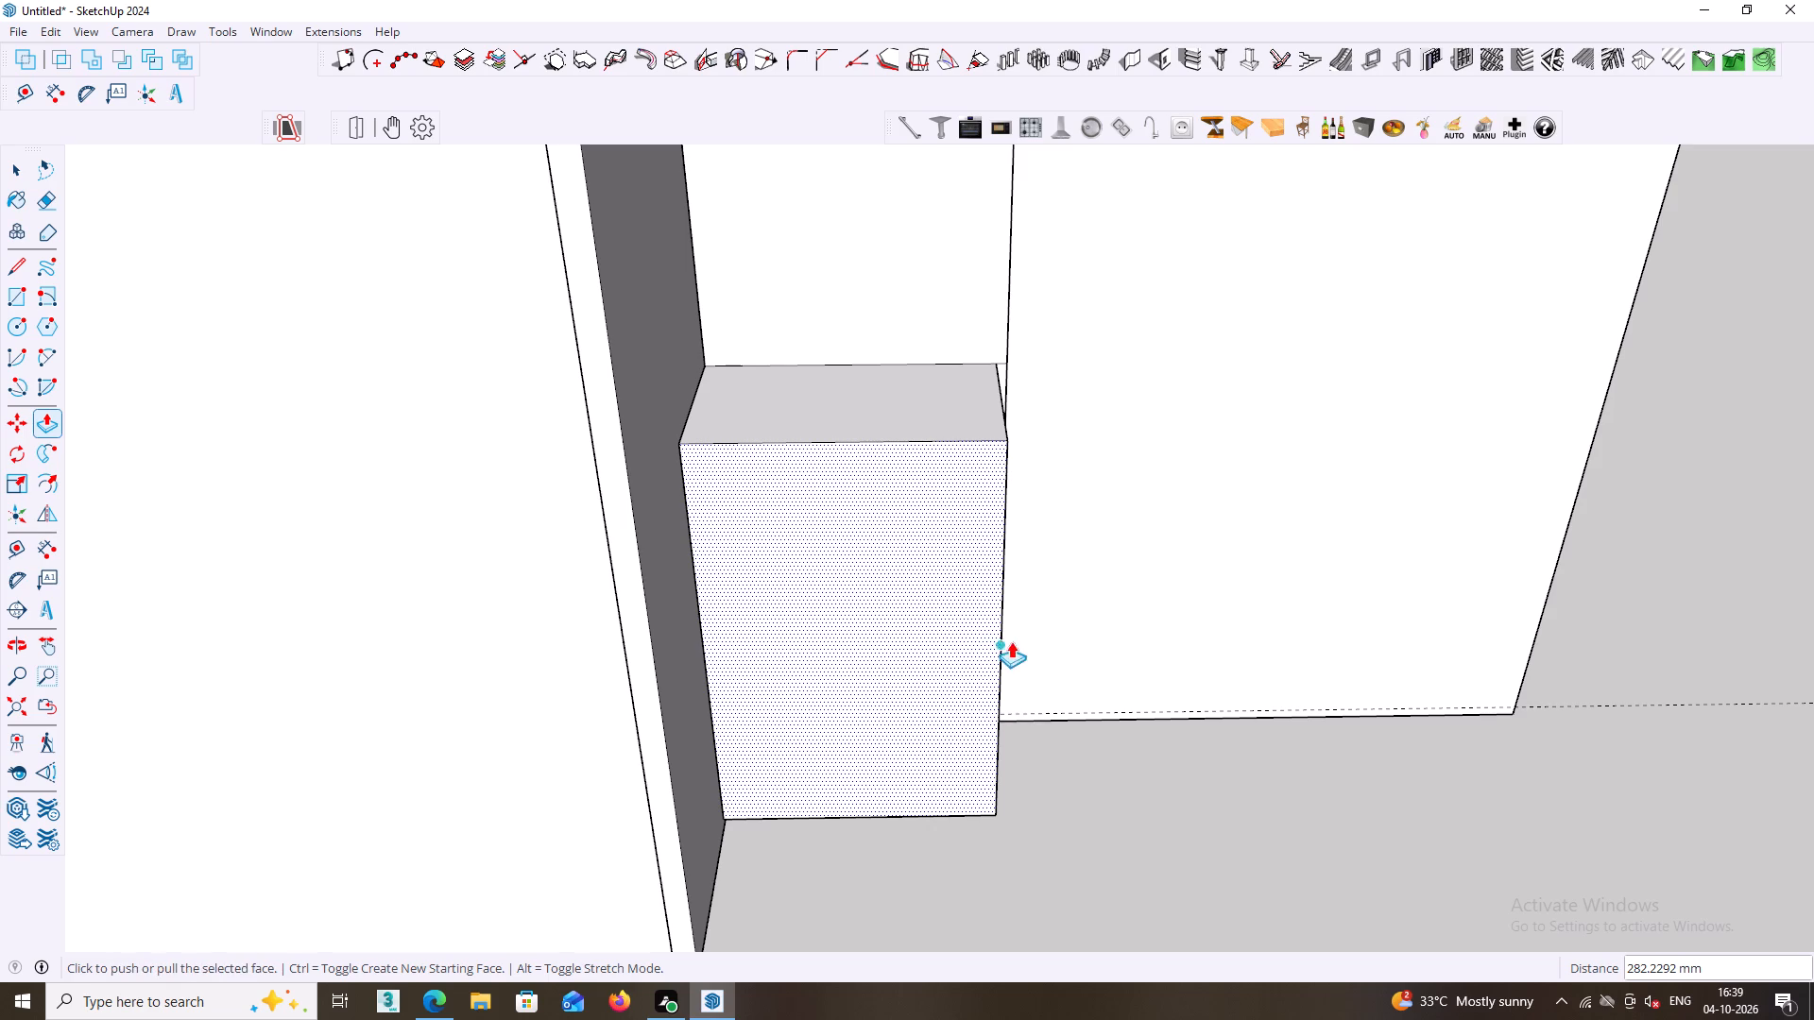
Push/Pull the lower unit's exposed side face outward until it meets the original rectangle's outer edge on the wall.
middle_drag(1009, 640, 842, 636)
middle_drag(976, 565, 931, 552)
key(space)
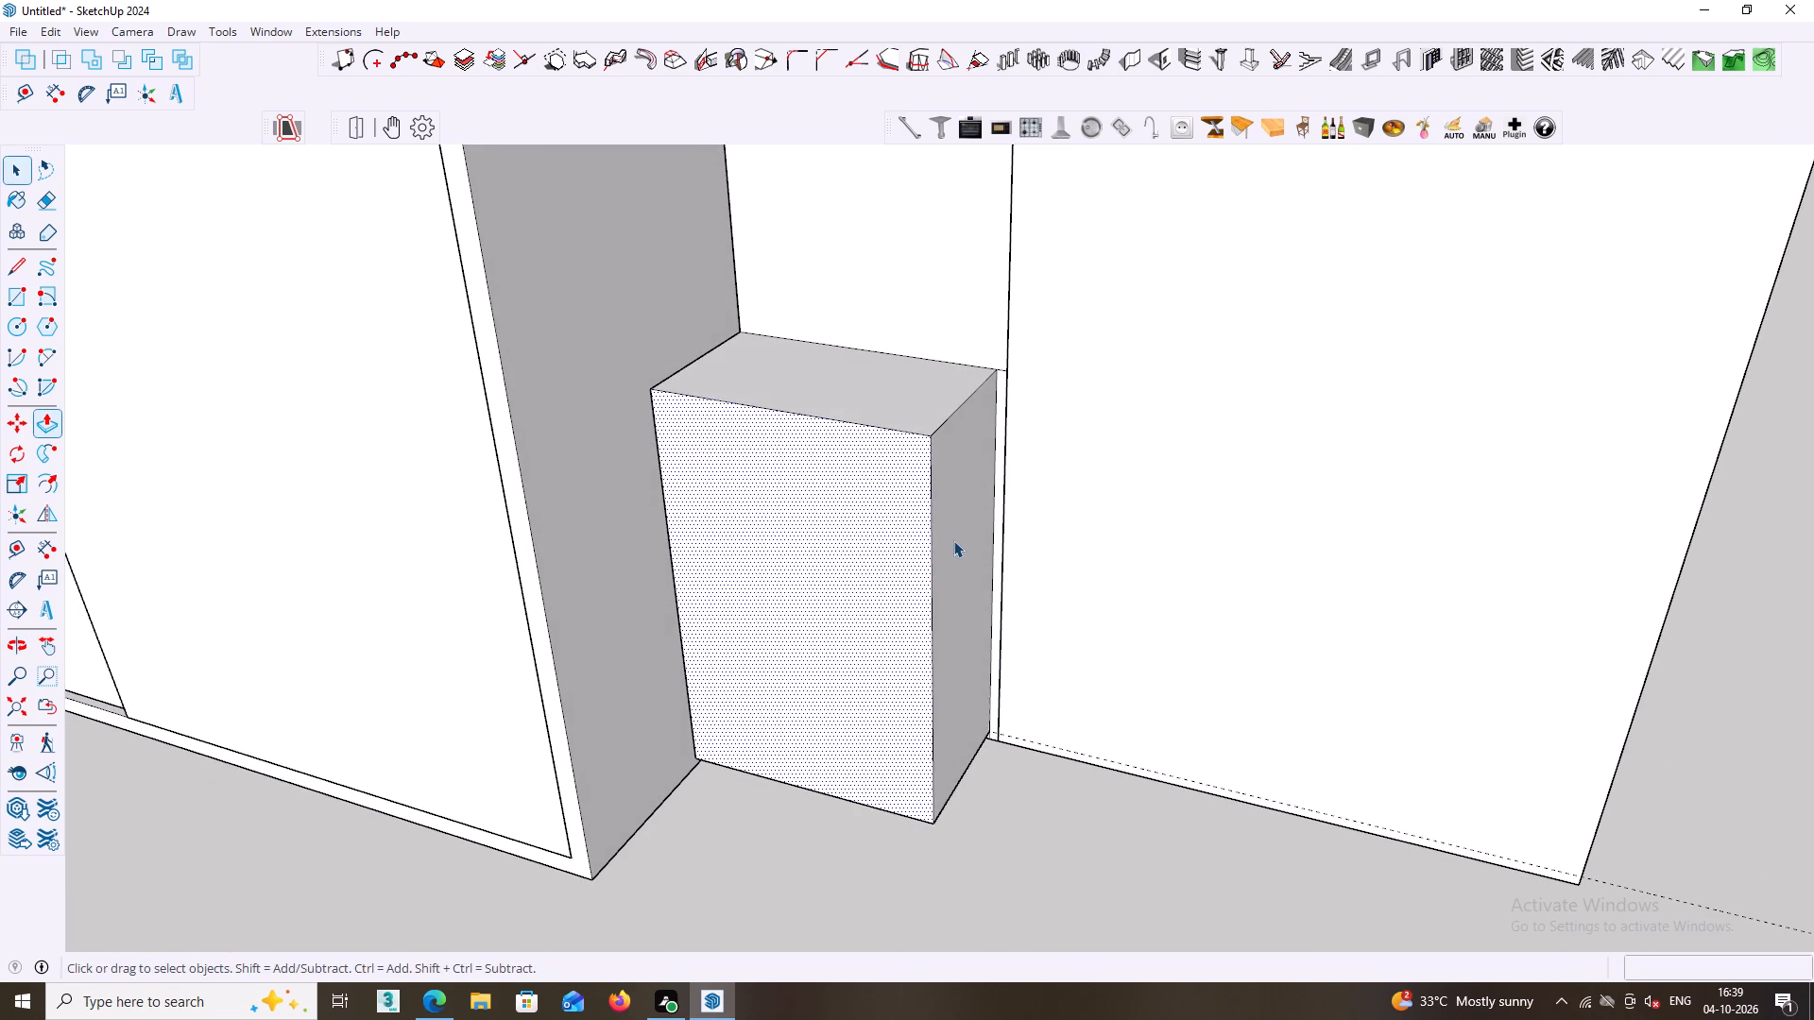
click(953, 541)
key(p)
click(953, 546)
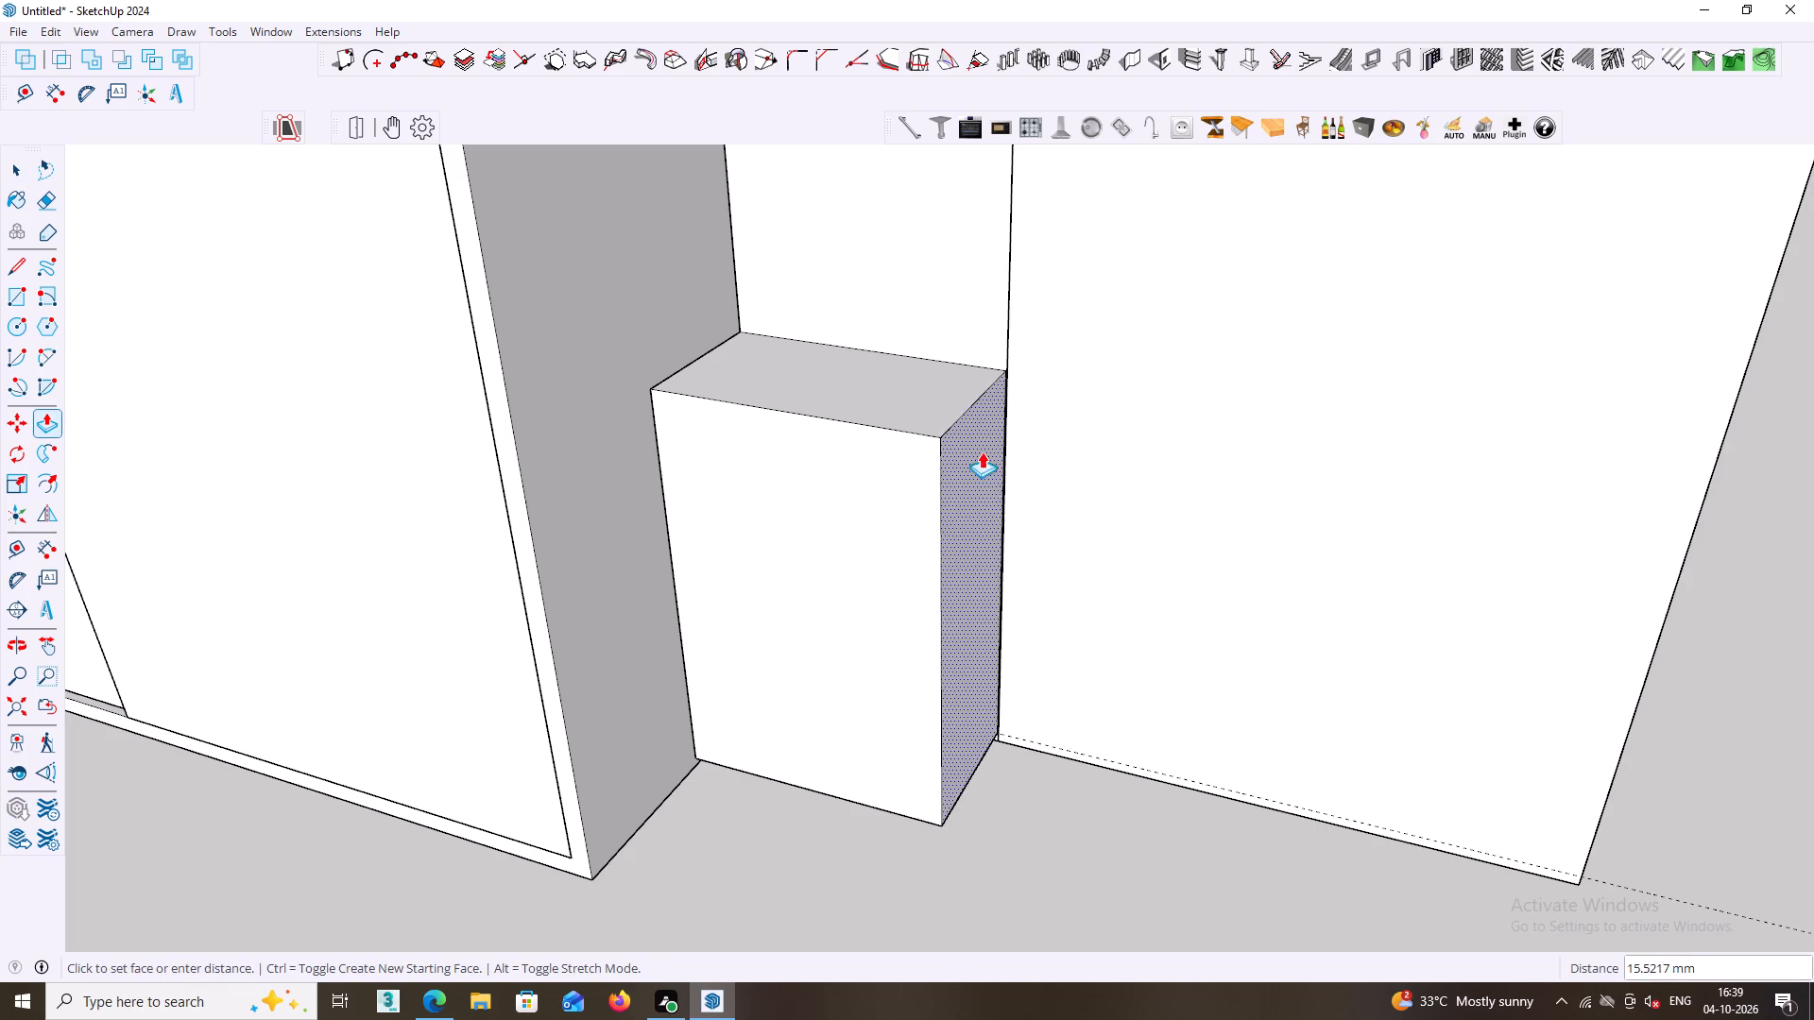
click(1005, 368)
key(space)
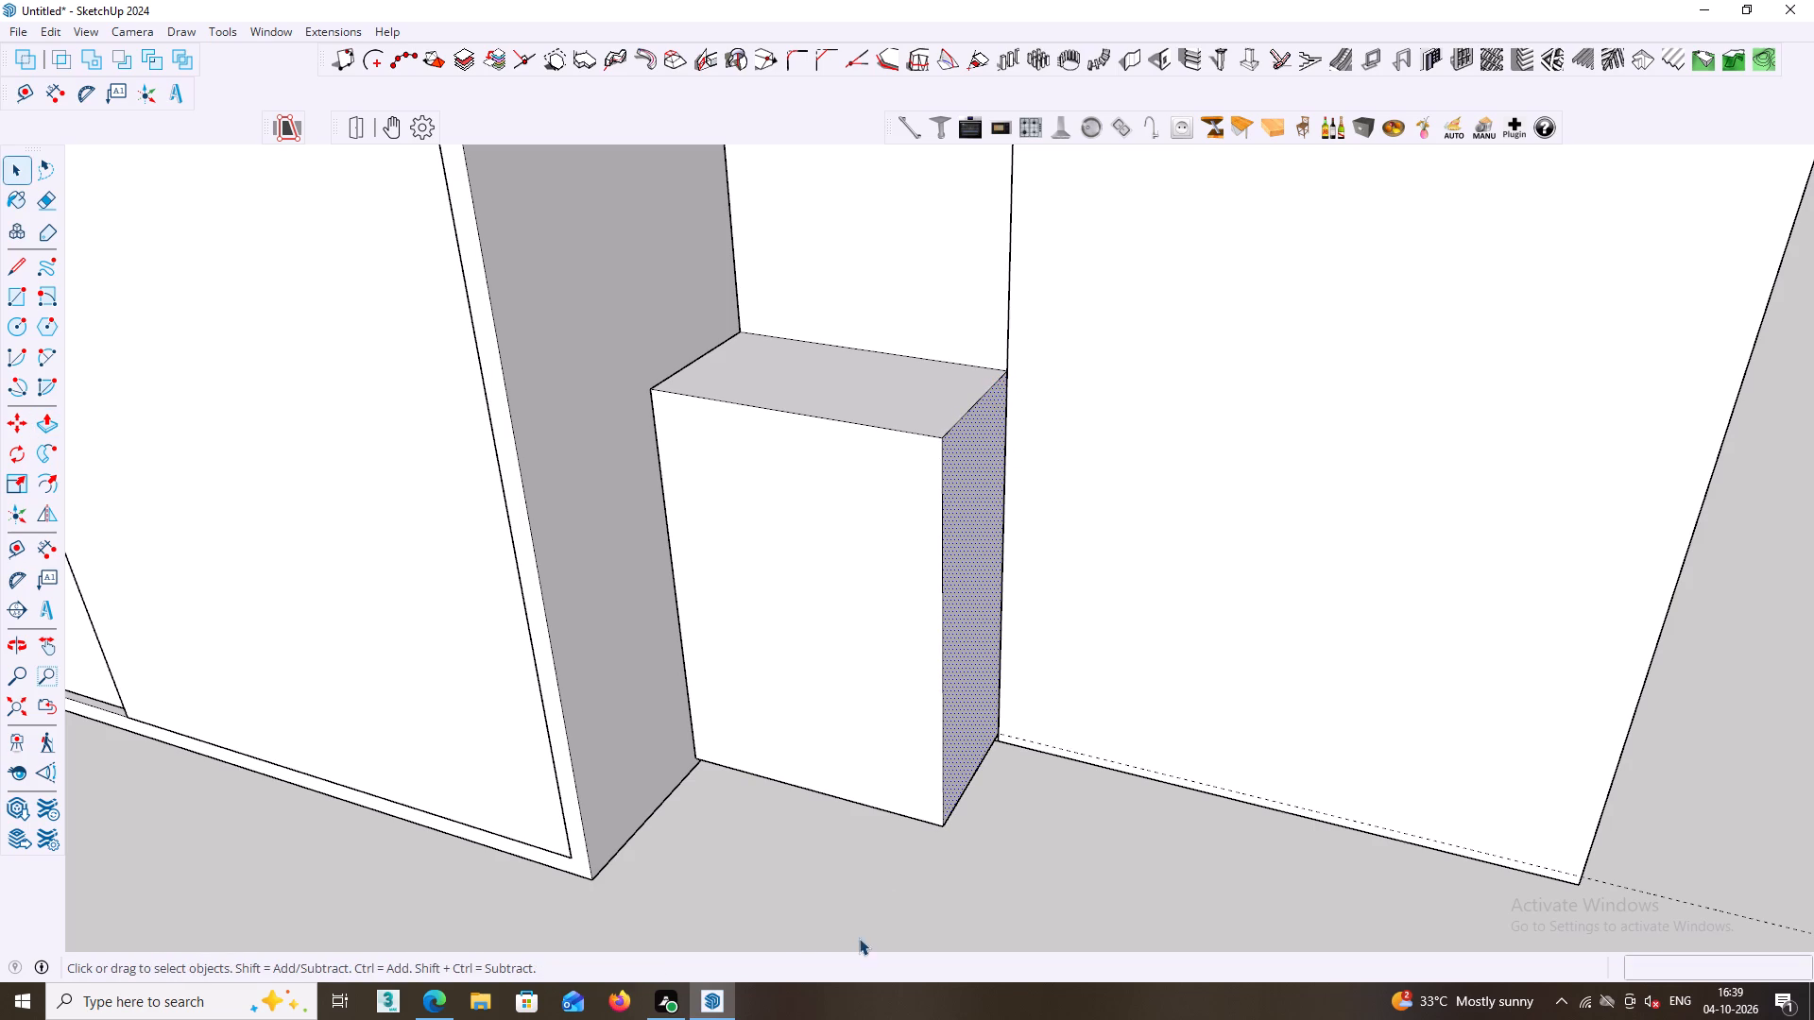
Delete the construction guide running along the wall's base.
middle_drag(800, 927, 1087, 881)
middle_drag(1143, 781, 1119, 781)
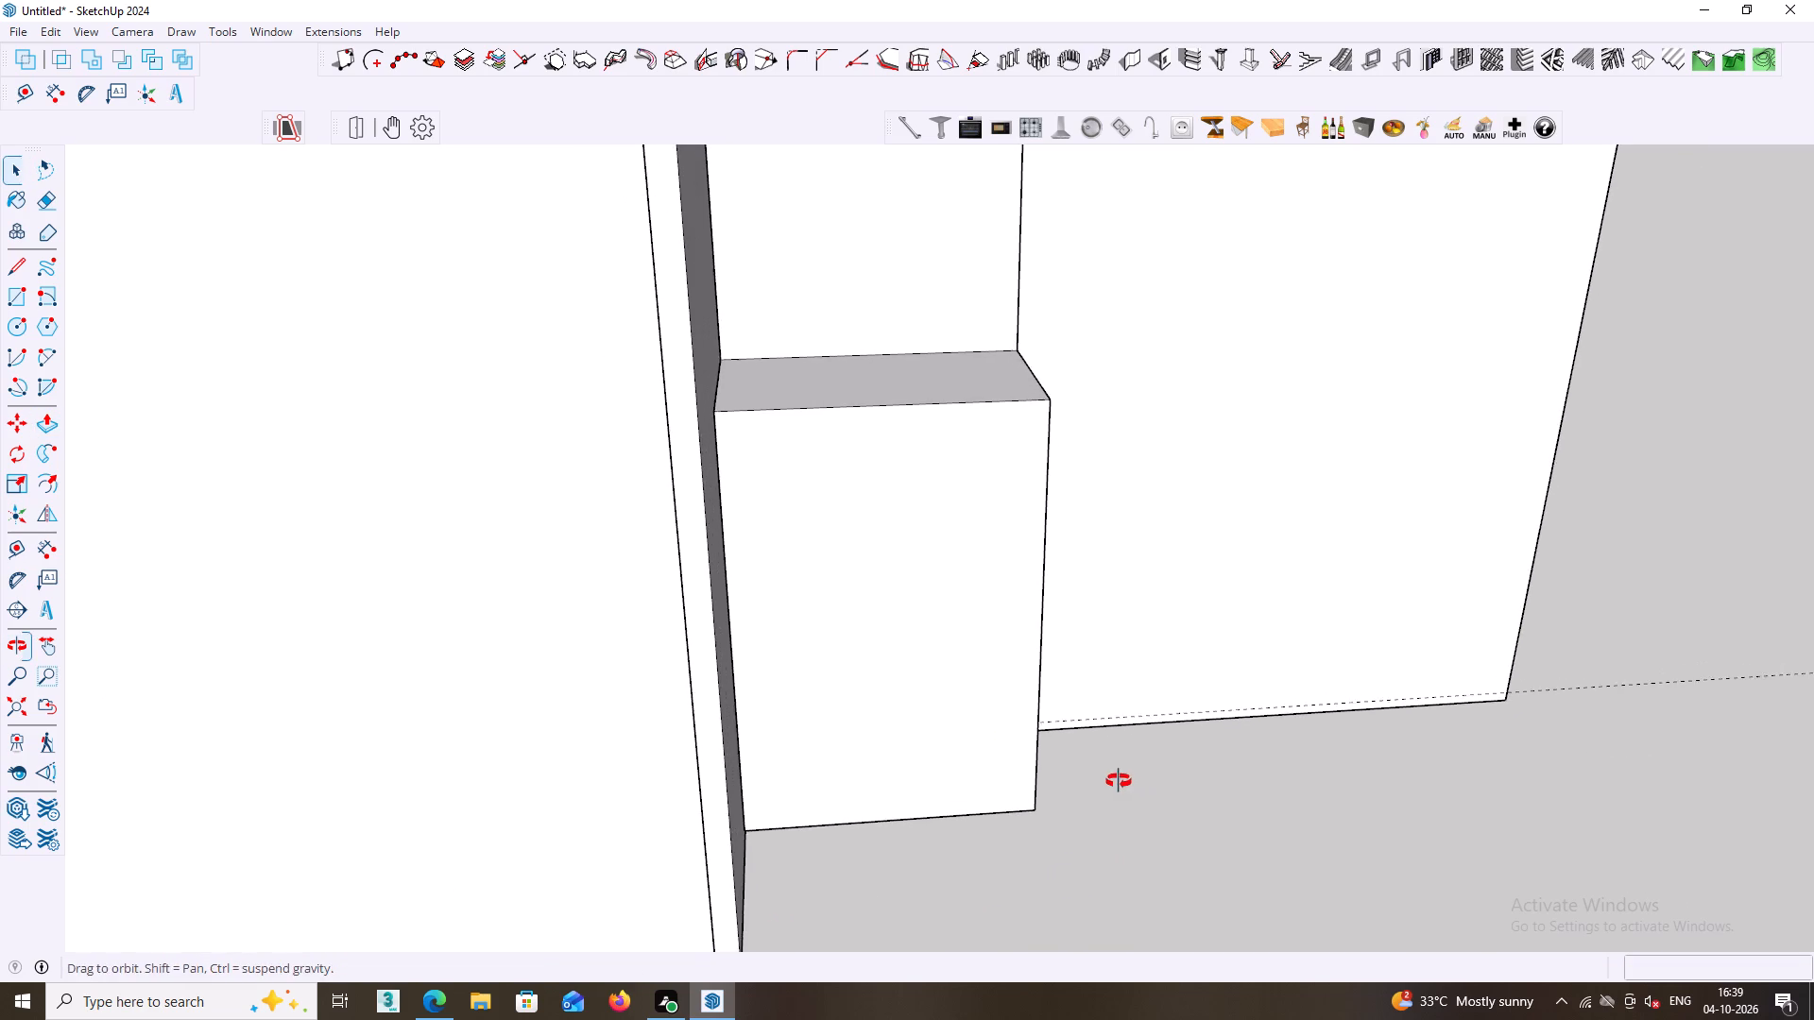
middle_drag(1119, 781, 1114, 781)
key(d)
middle_drag(1155, 776, 1079, 751)
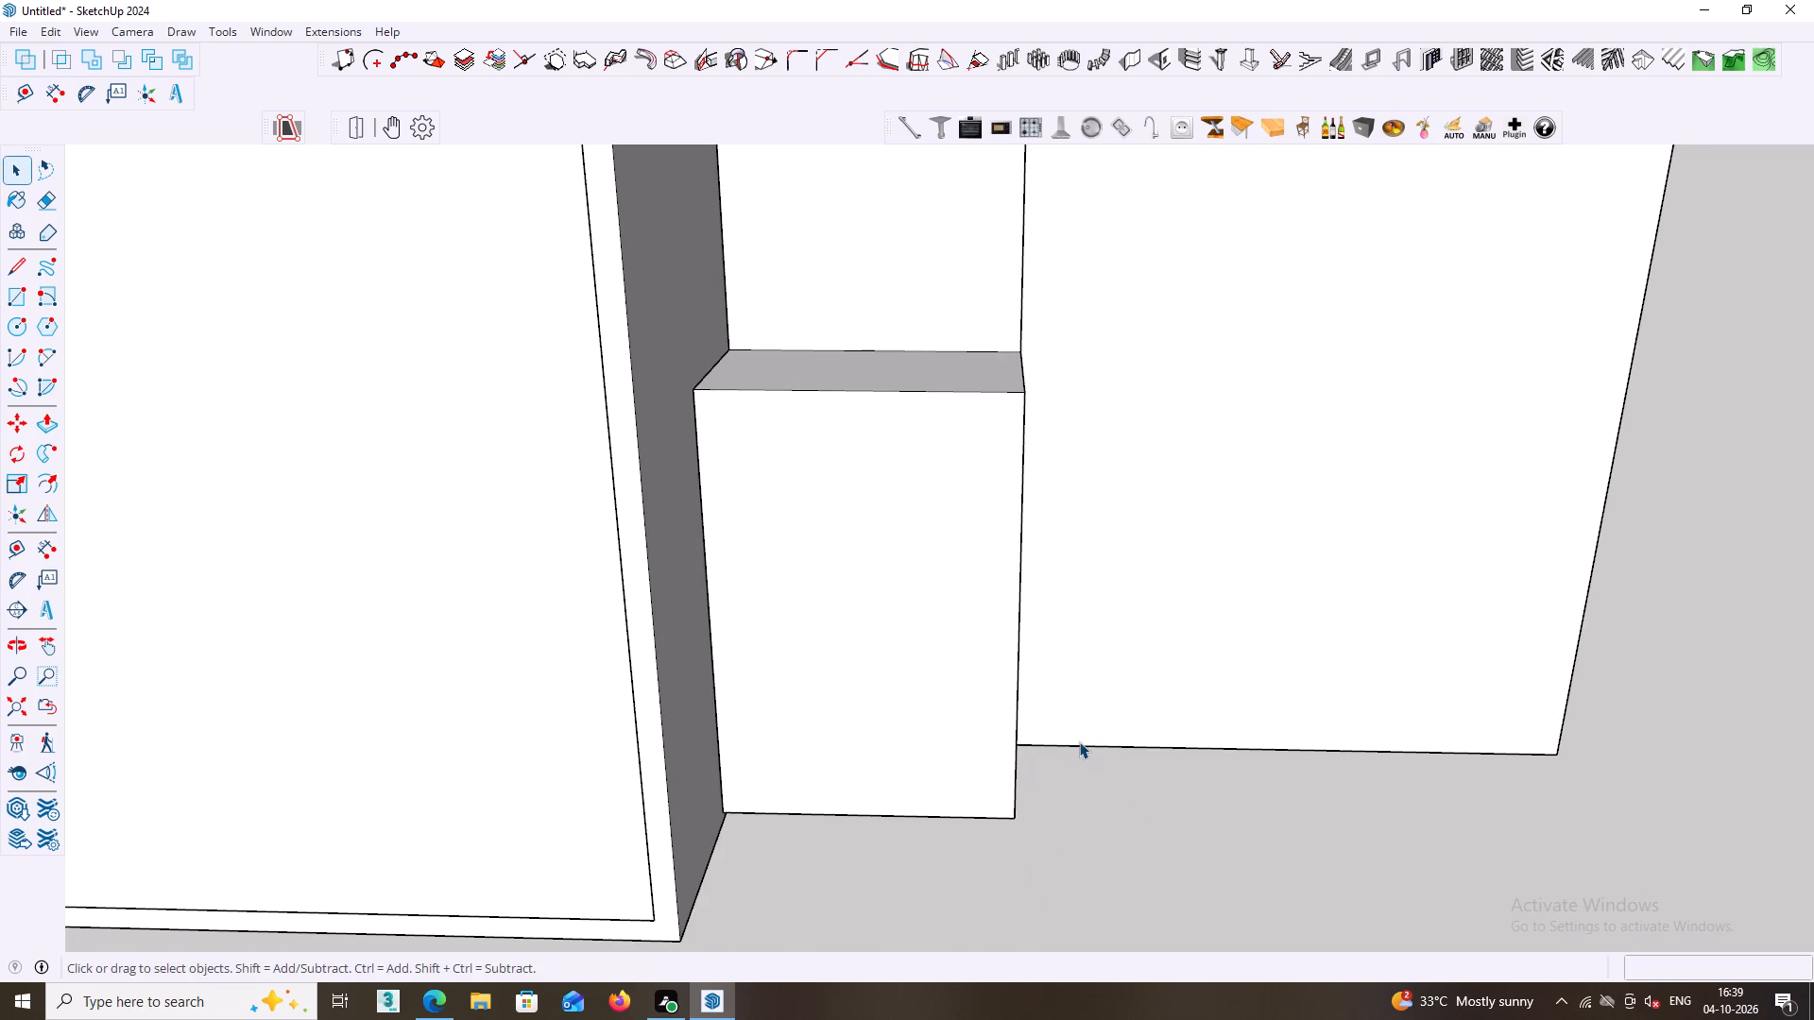
middle_drag(1055, 740, 1083, 719)
scroll(912, 634, down, 1)
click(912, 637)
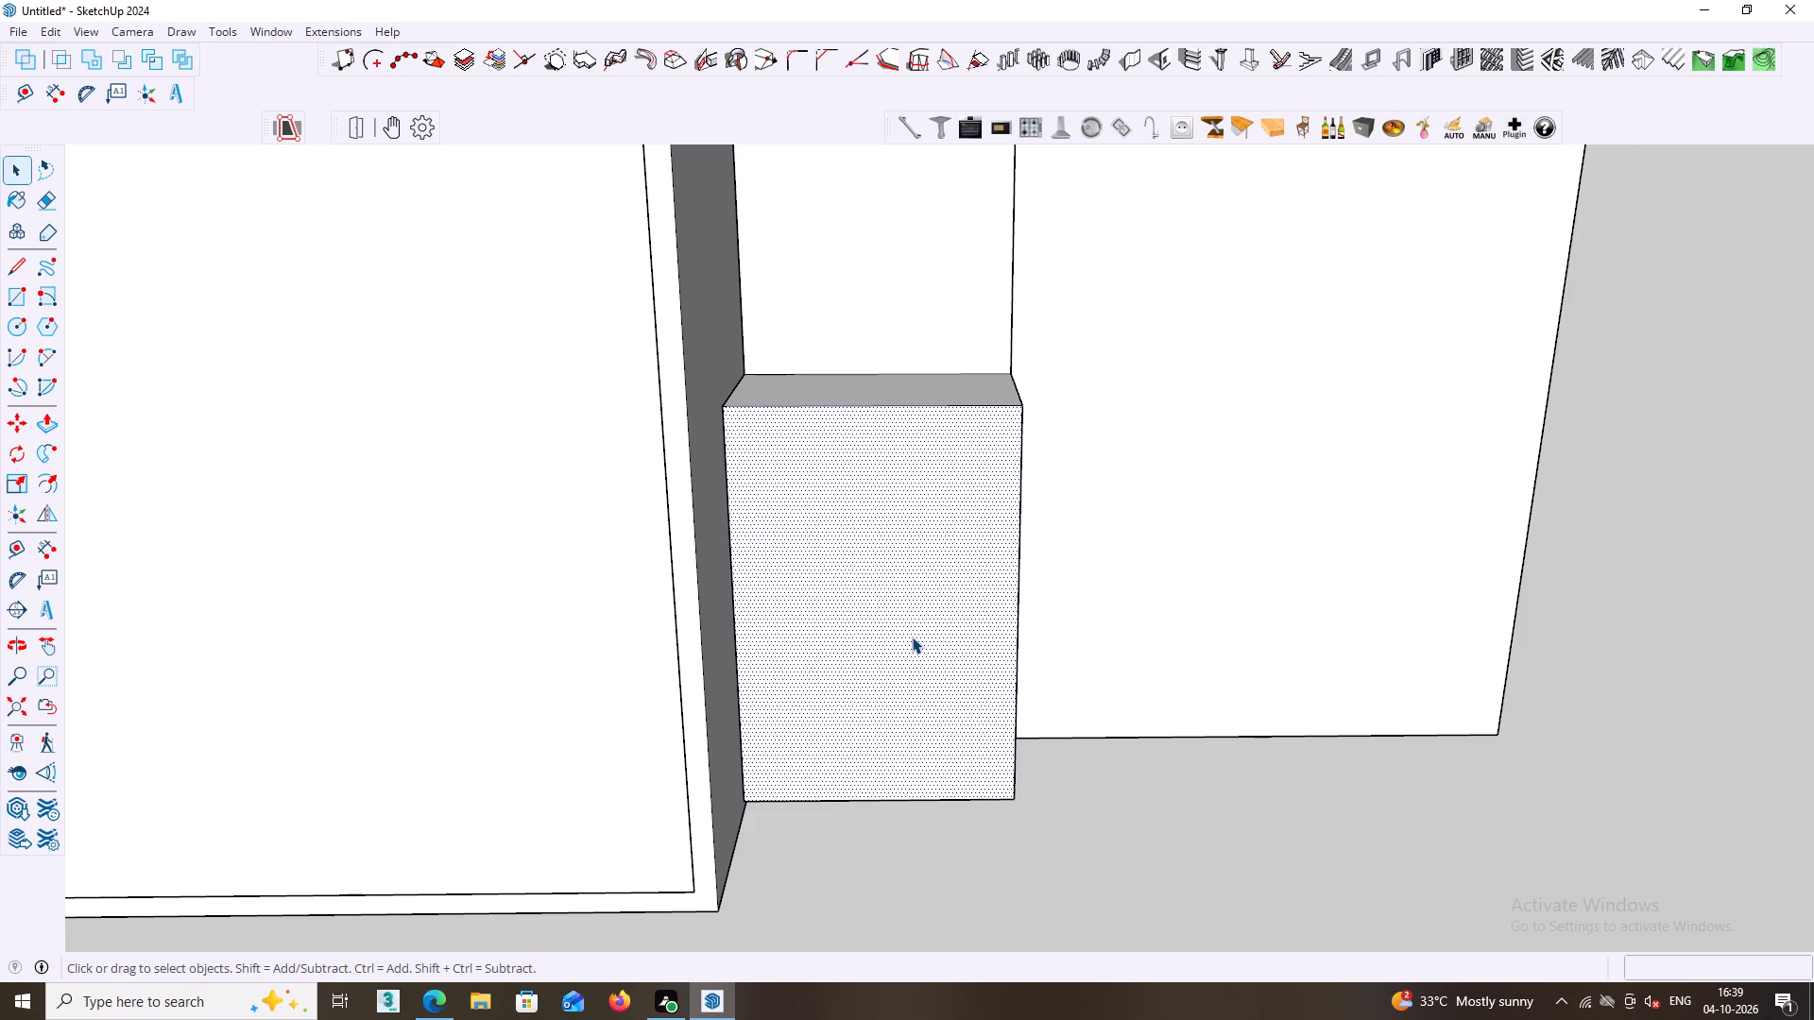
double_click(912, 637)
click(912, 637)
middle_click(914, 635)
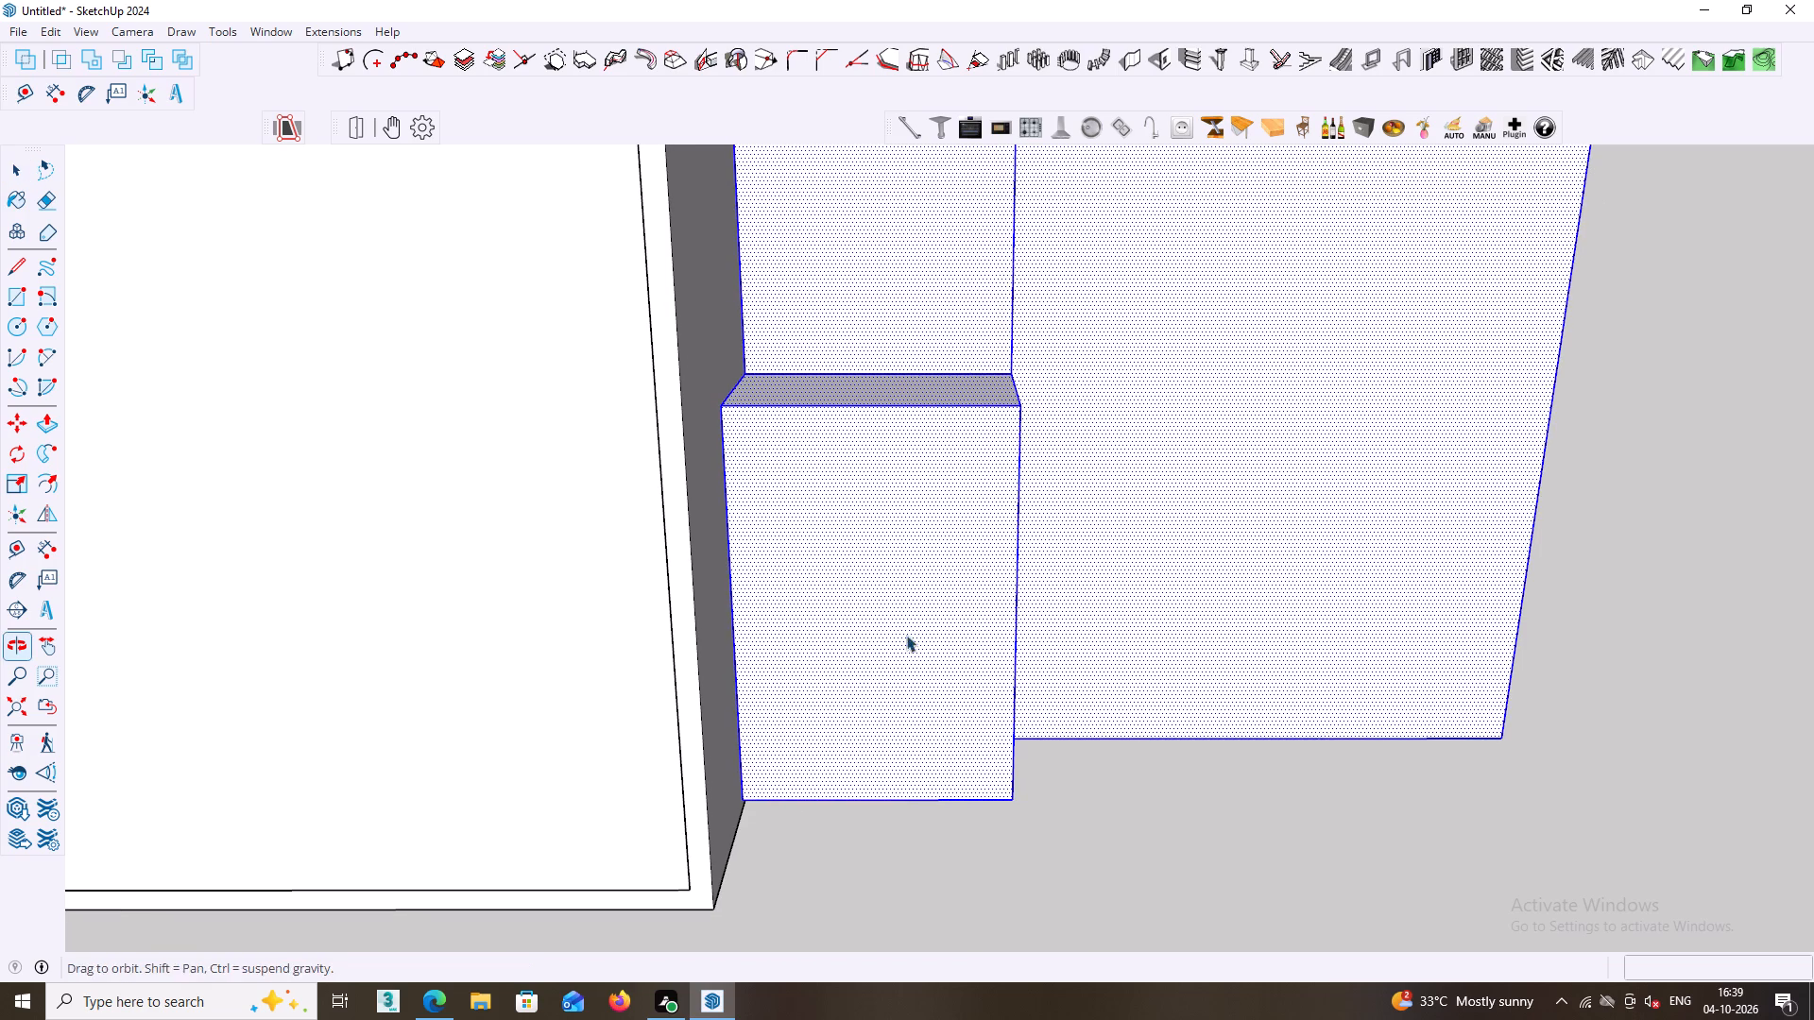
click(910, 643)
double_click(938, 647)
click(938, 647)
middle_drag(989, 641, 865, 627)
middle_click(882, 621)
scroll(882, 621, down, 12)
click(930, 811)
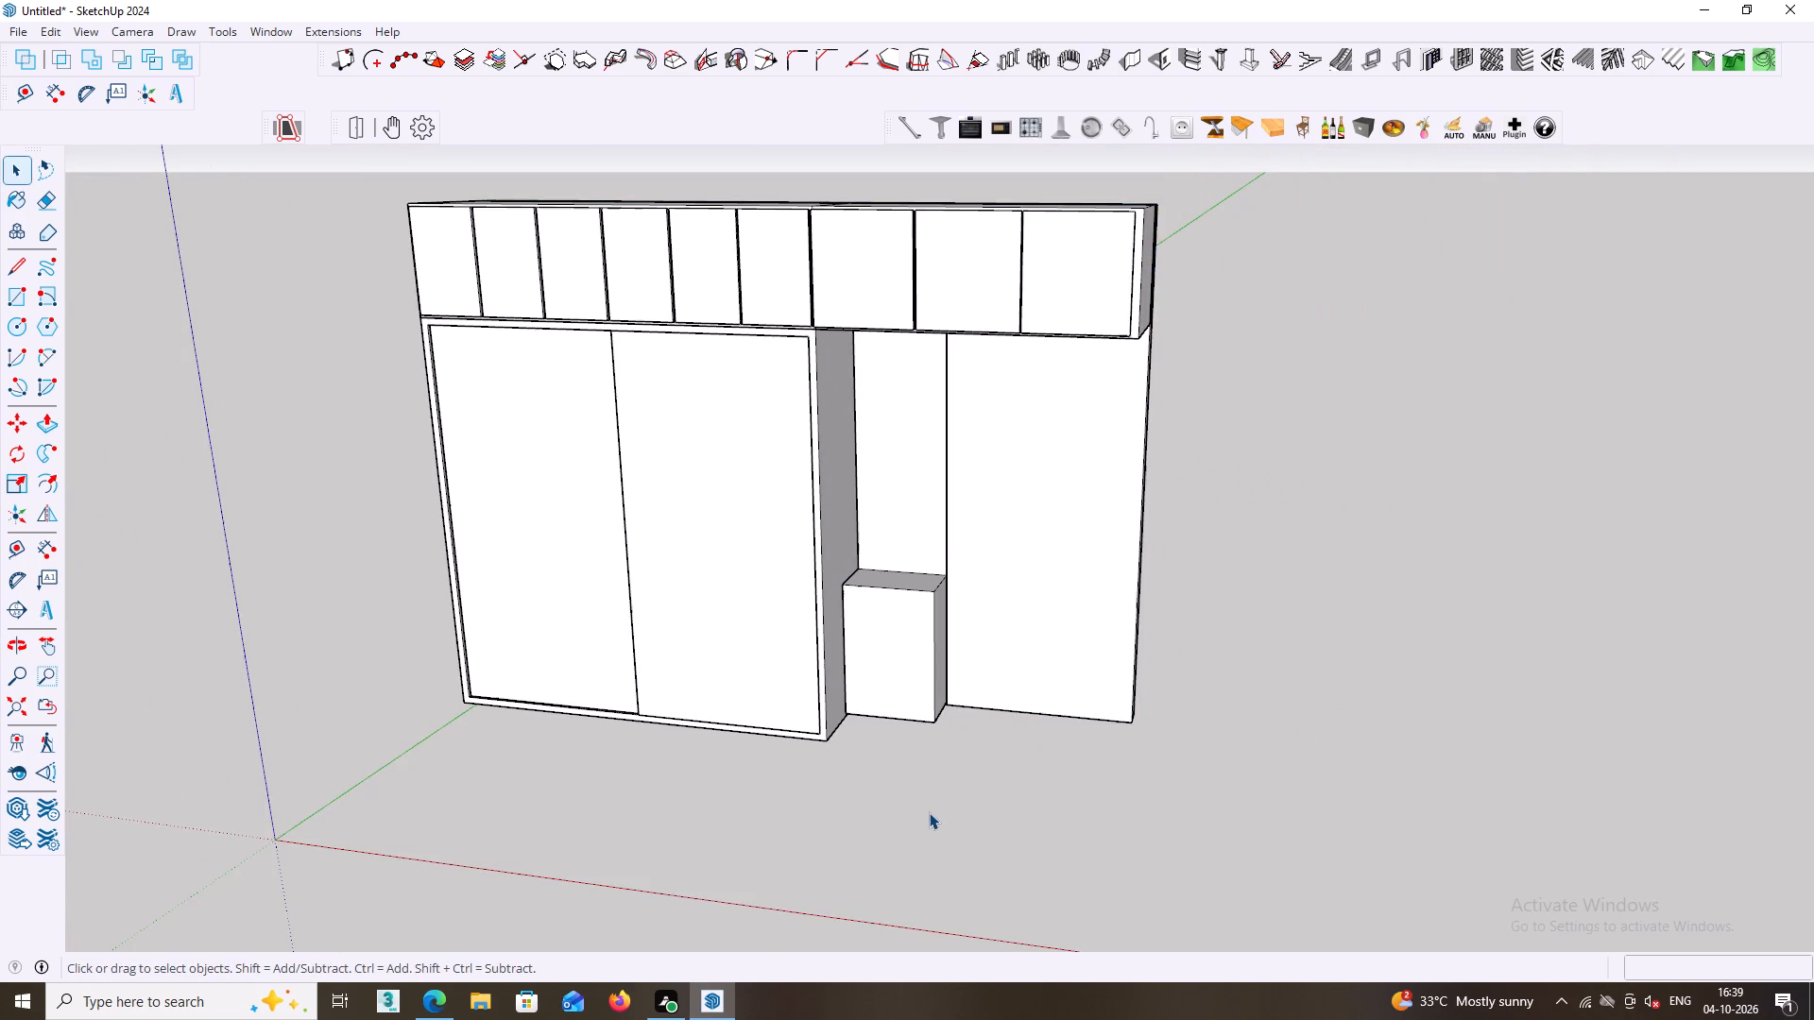
Offset the outline of the lower unit's front face 18 mm inward.
middle_drag(925, 798, 1079, 803)
scroll(845, 684, up, 2)
middle_drag(858, 676, 887, 669)
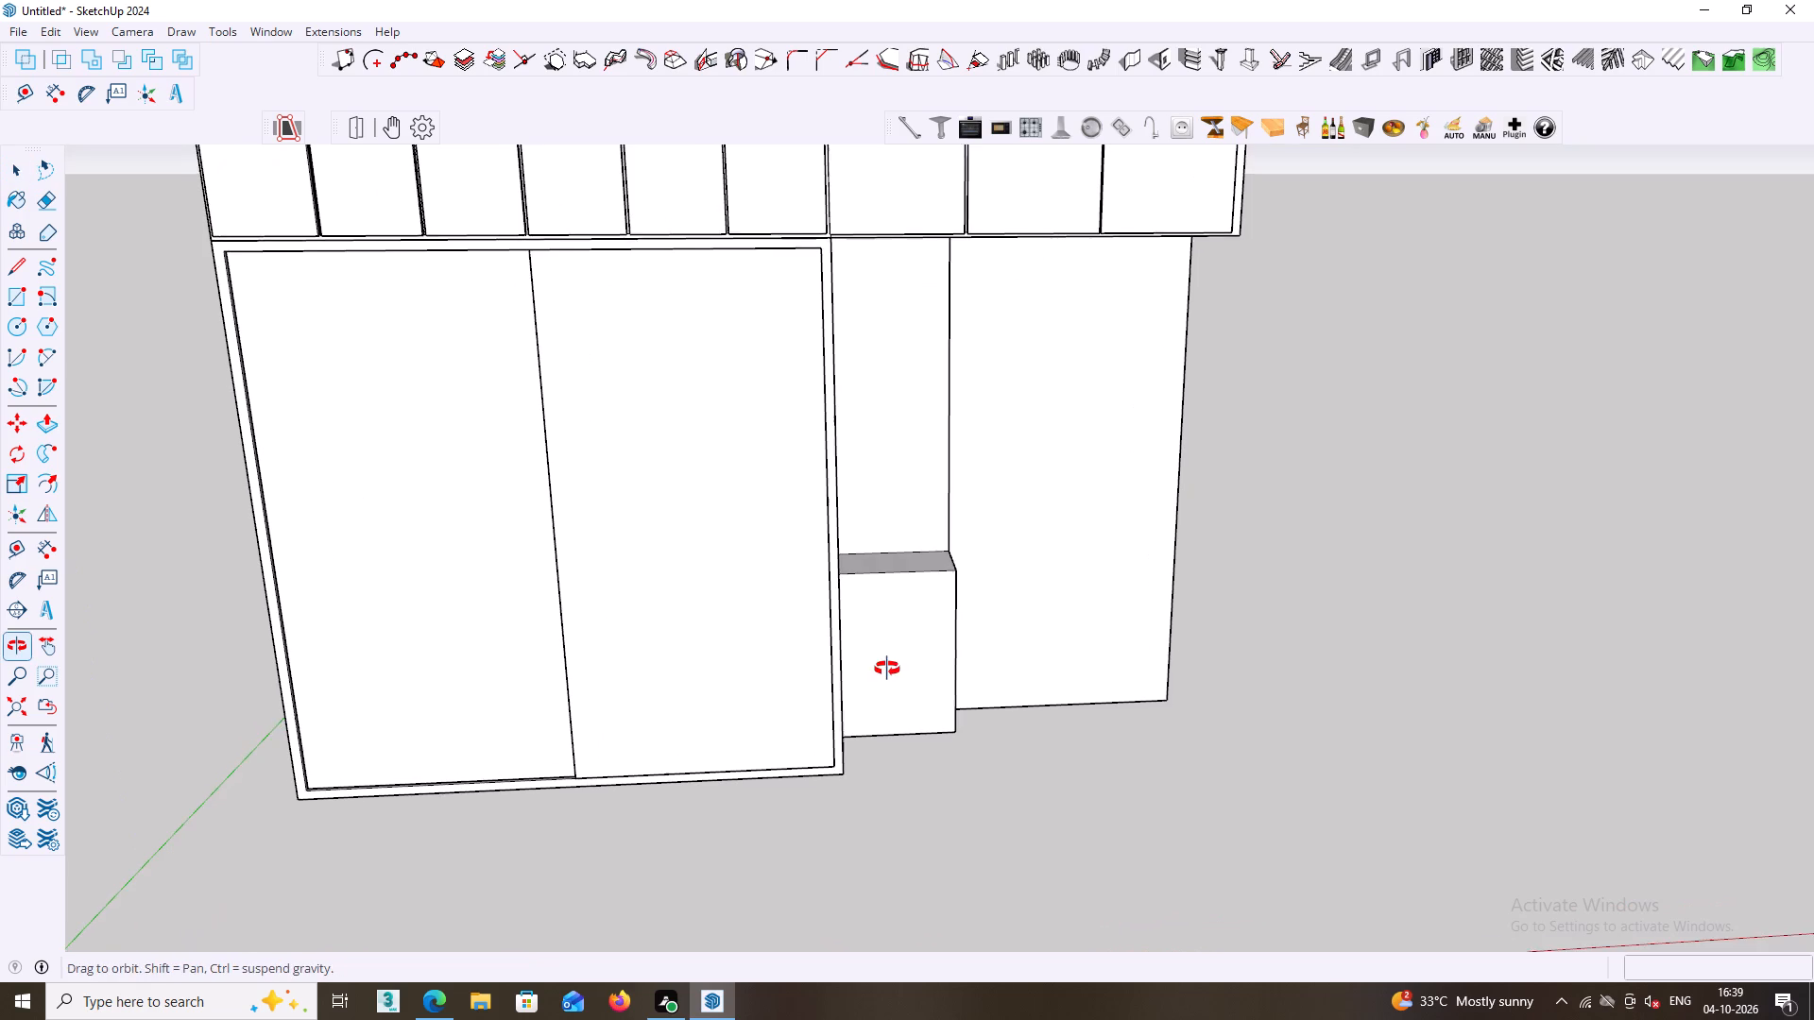
middle_drag(887, 669, 888, 669)
scroll(892, 671, up, 2)
middle_drag(894, 664, 822, 658)
scroll(853, 595, up, 4)
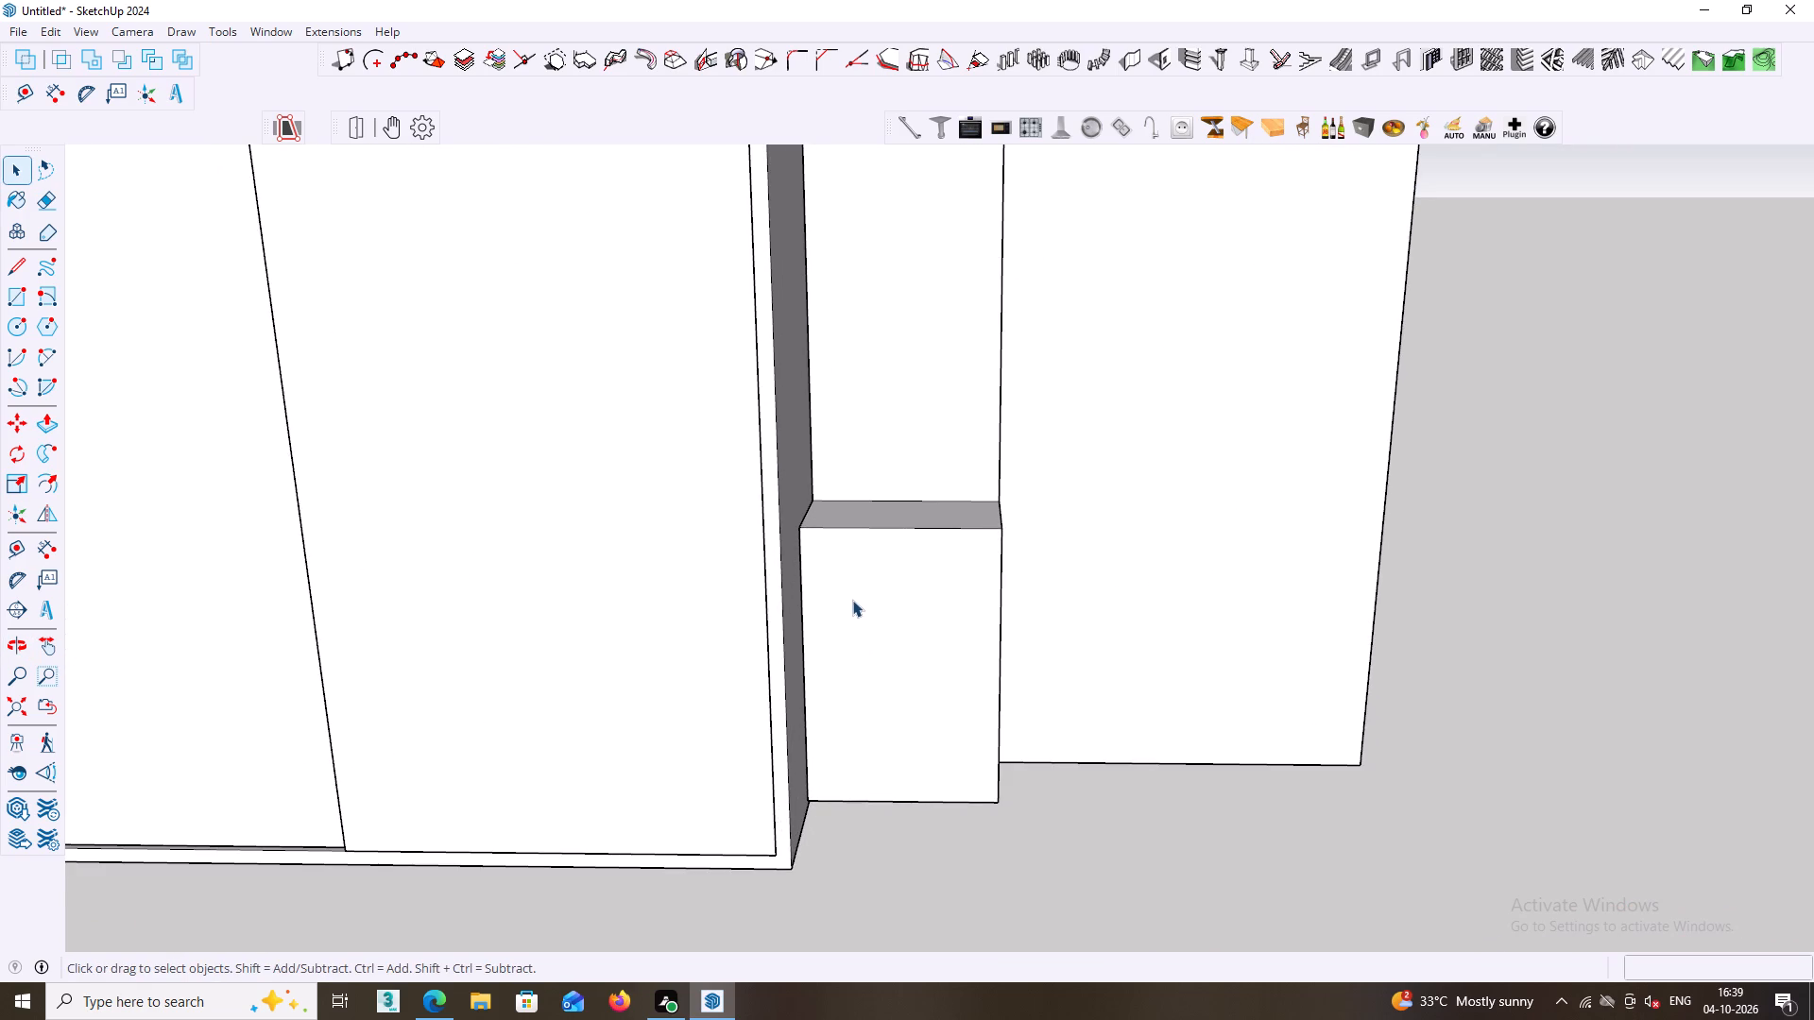
click(841, 586)
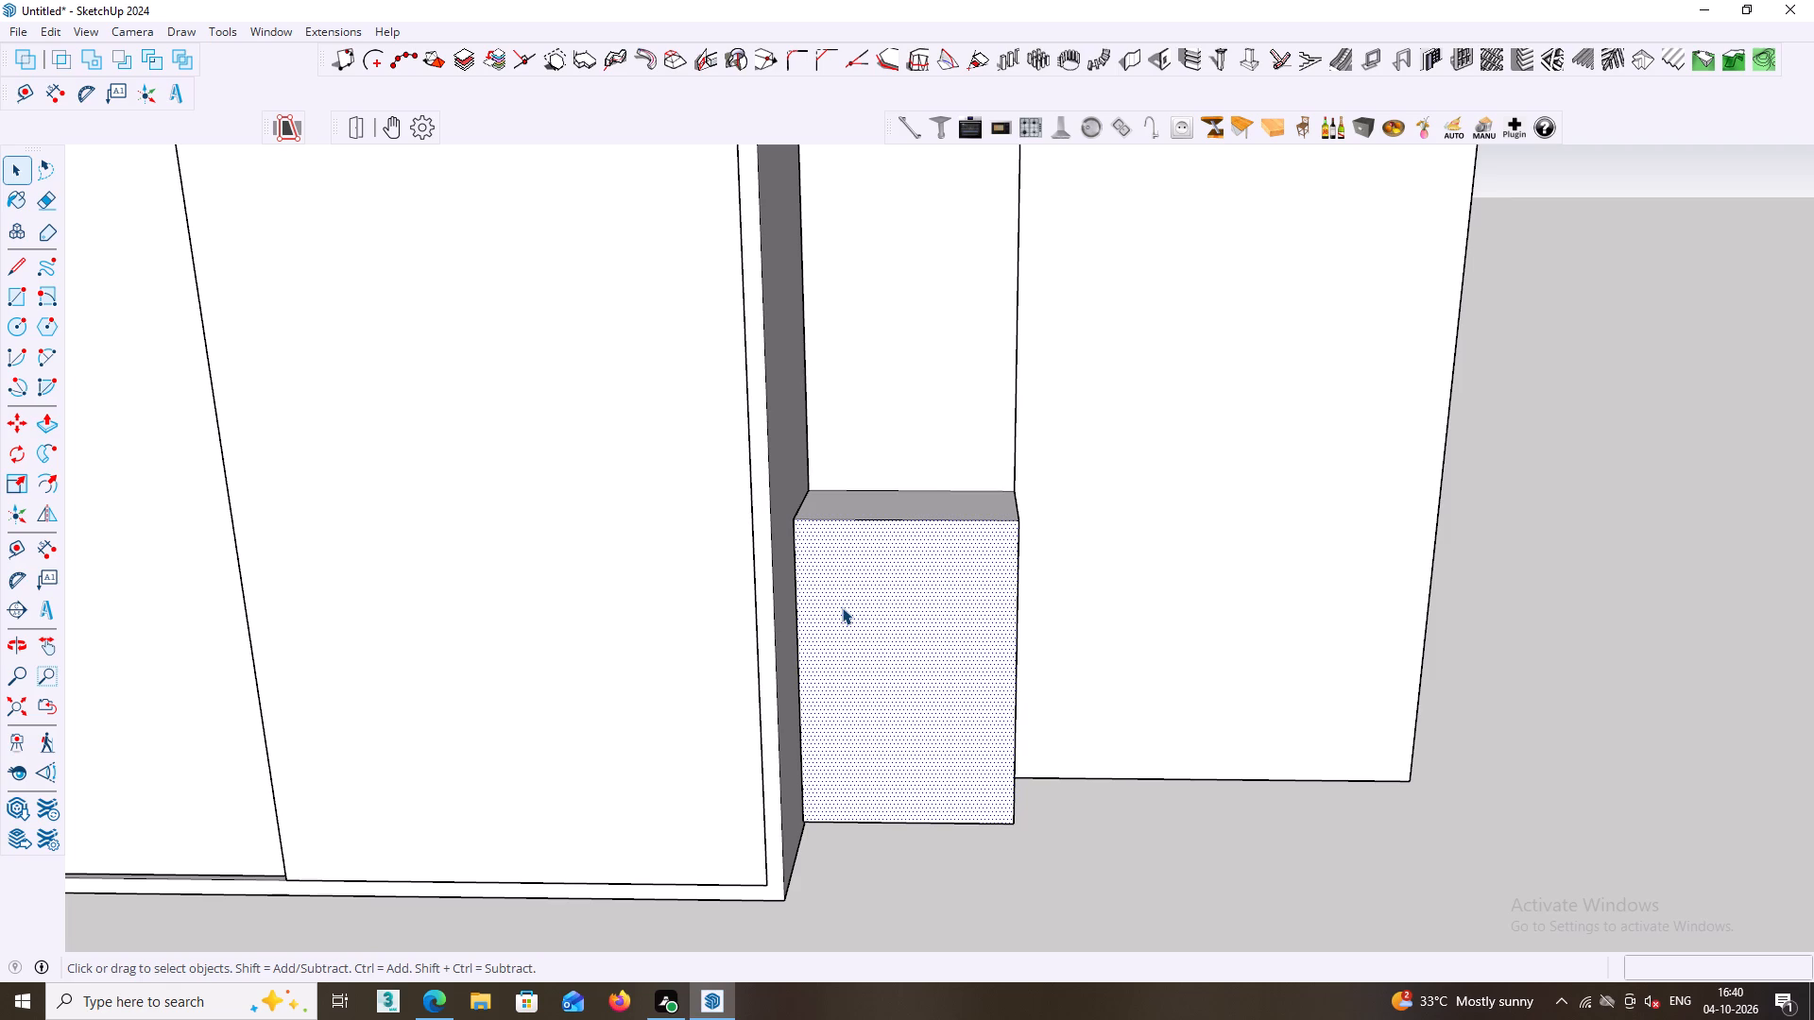
key(f)
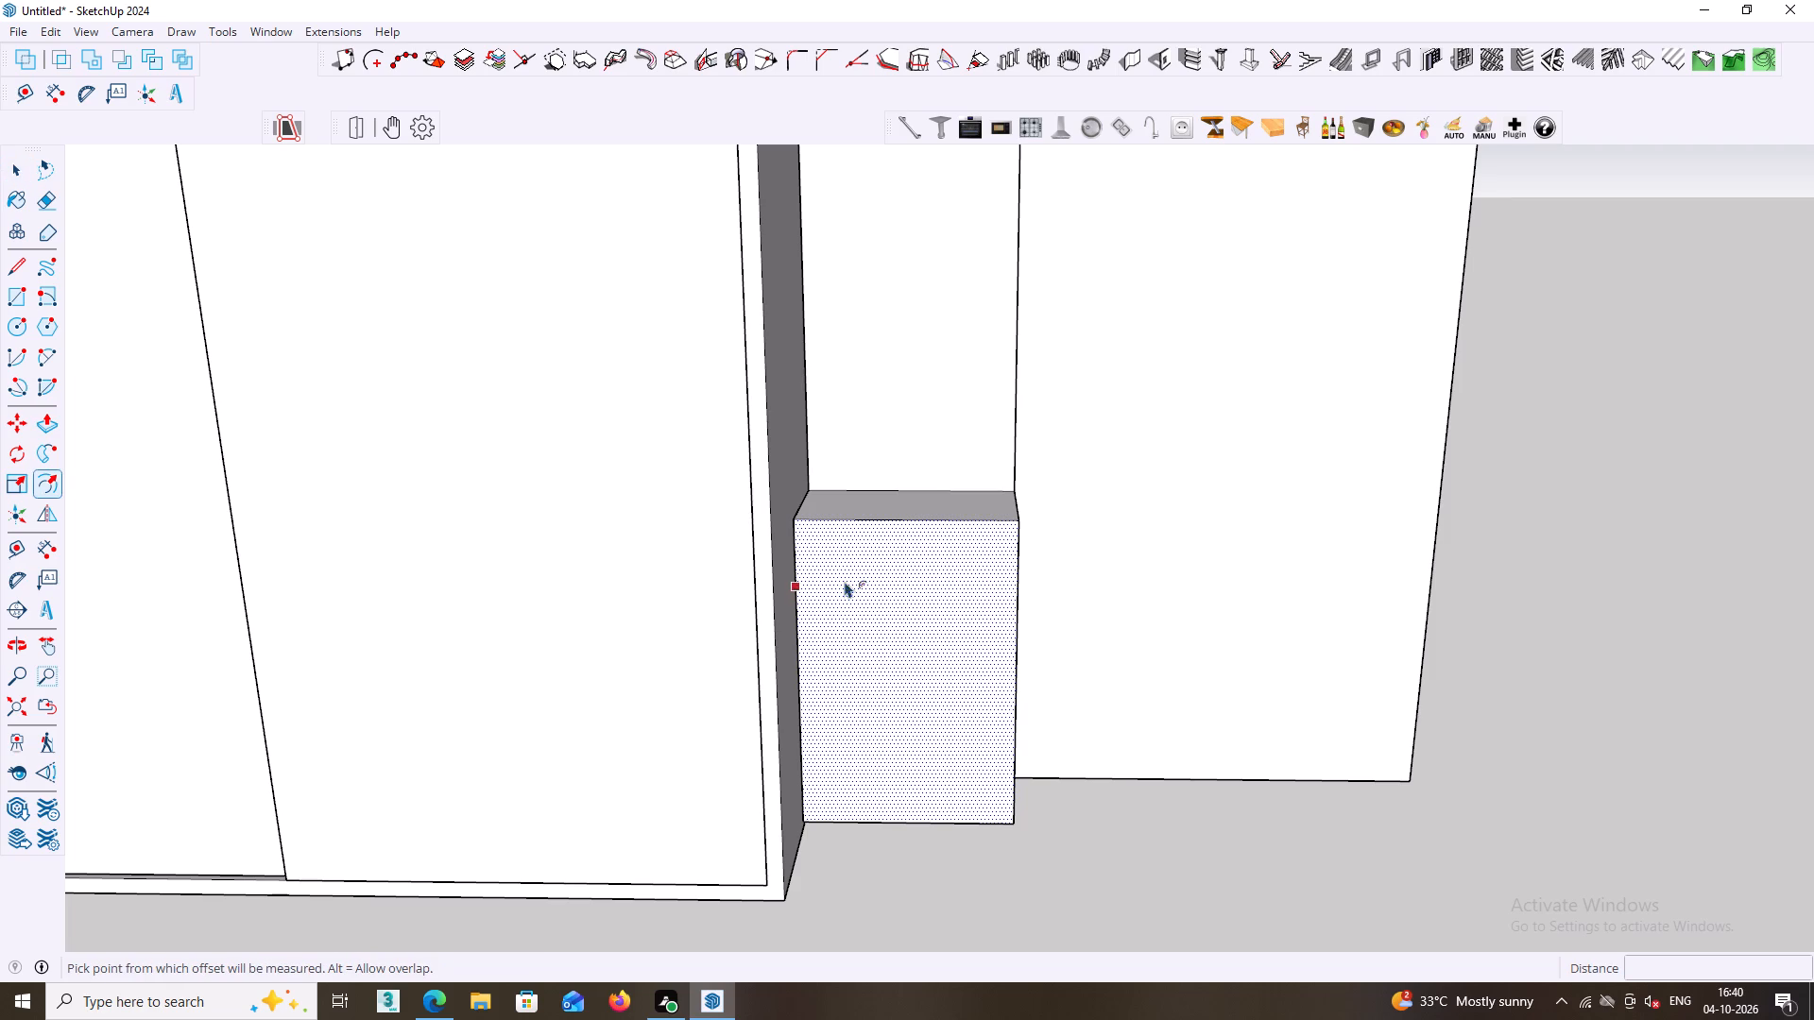
click(875, 548)
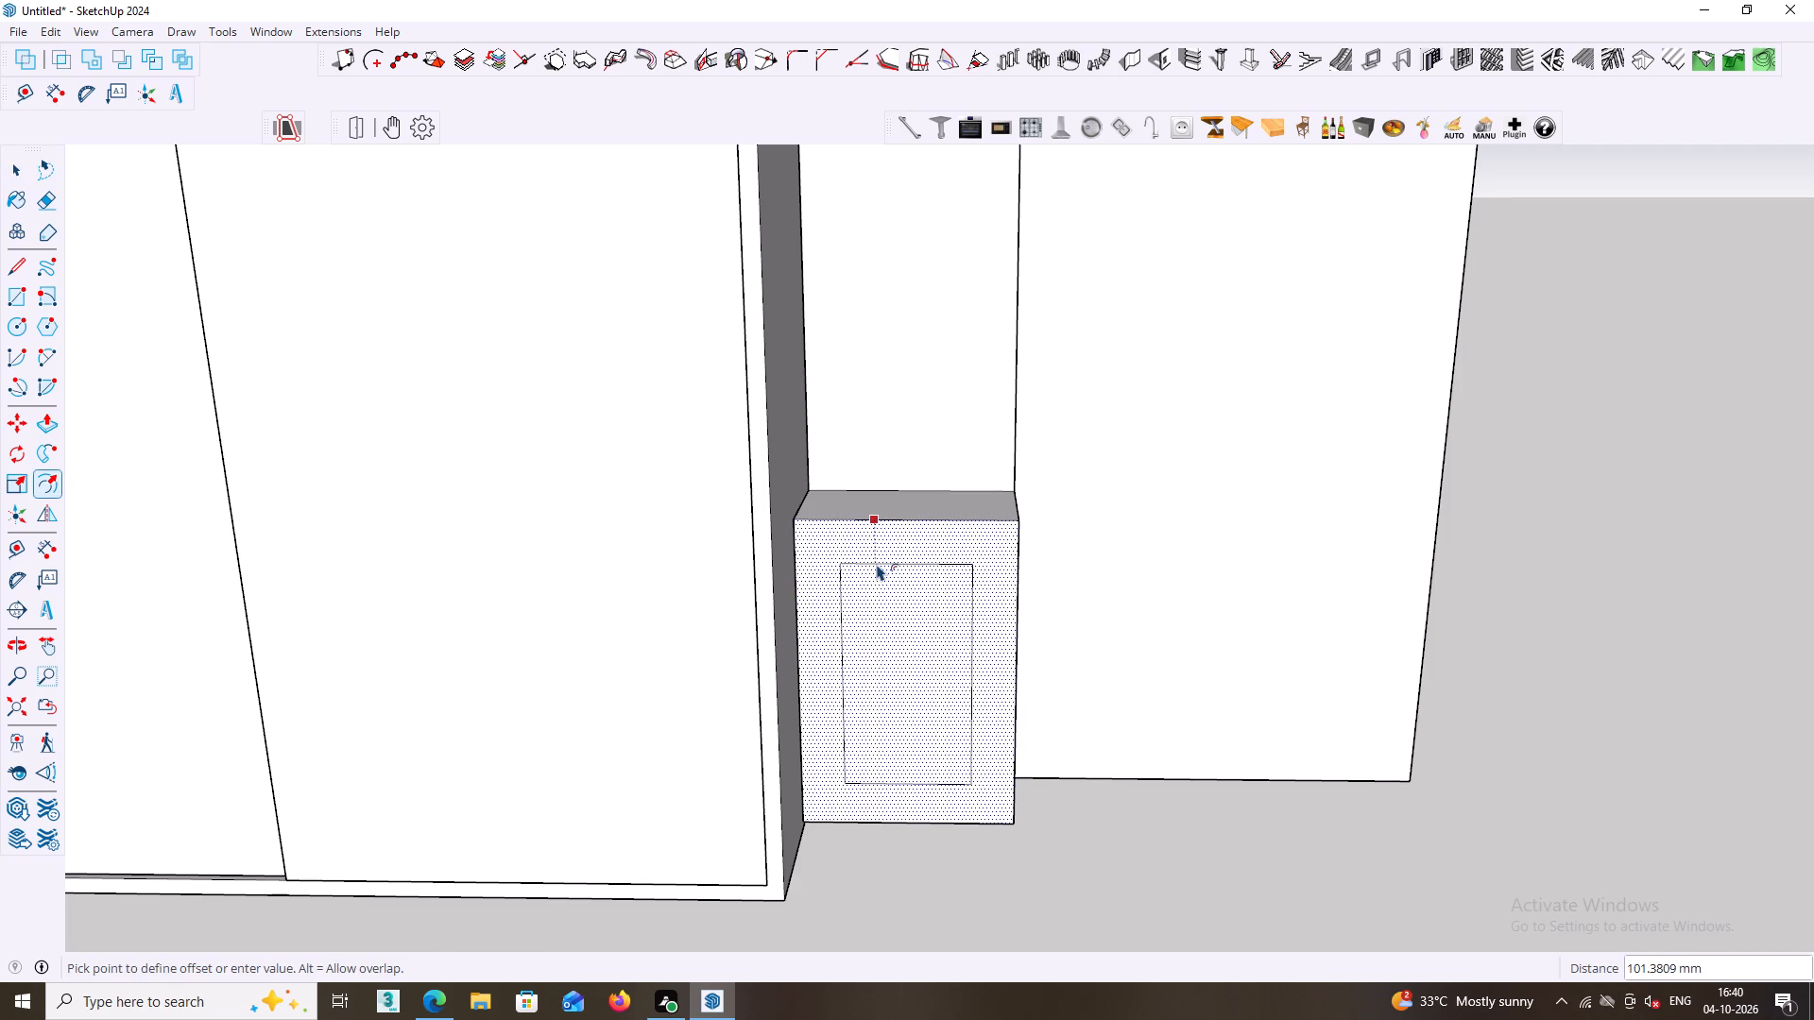
text(18)
key(Return)
key(space)
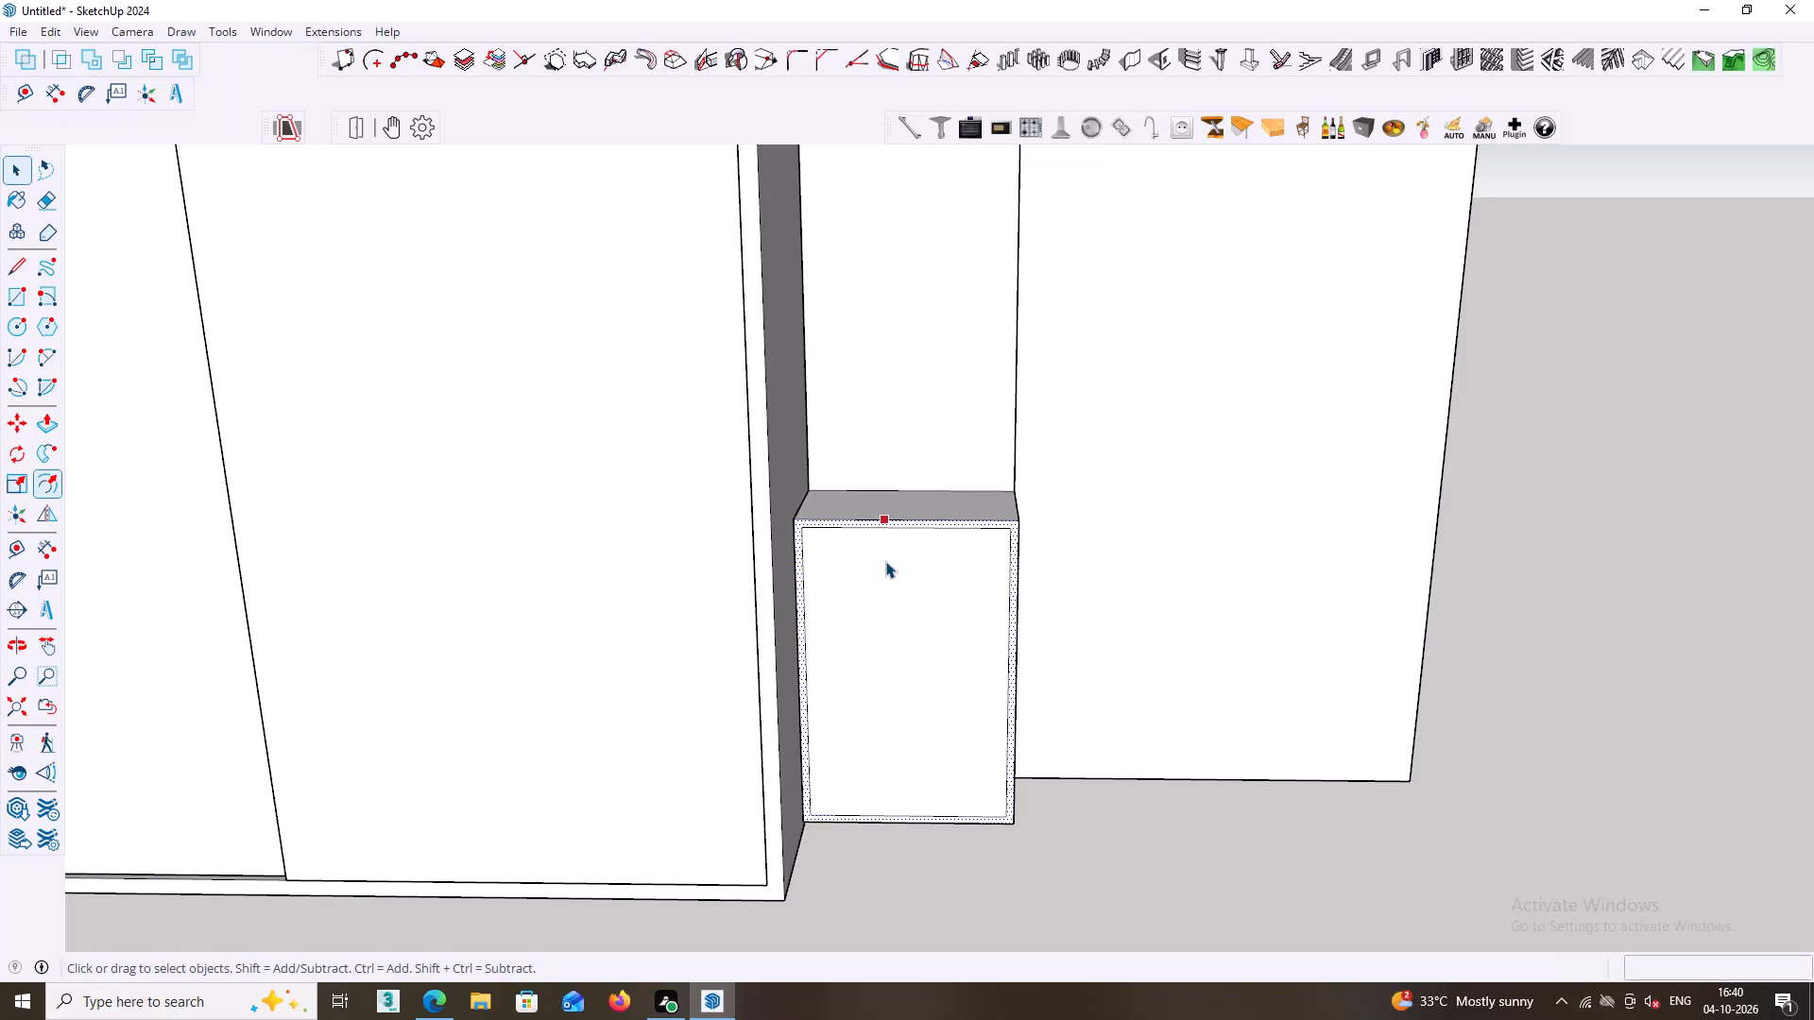
Draw a horizontal line about 463 mm long across the inner front face, between the midpoints of its vertical edges.
middle_drag(894, 720, 905, 719)
middle_drag(903, 715, 879, 715)
scroll(869, 705, up, 1)
middle_drag(869, 703, 886, 710)
scroll(871, 687, up, 1)
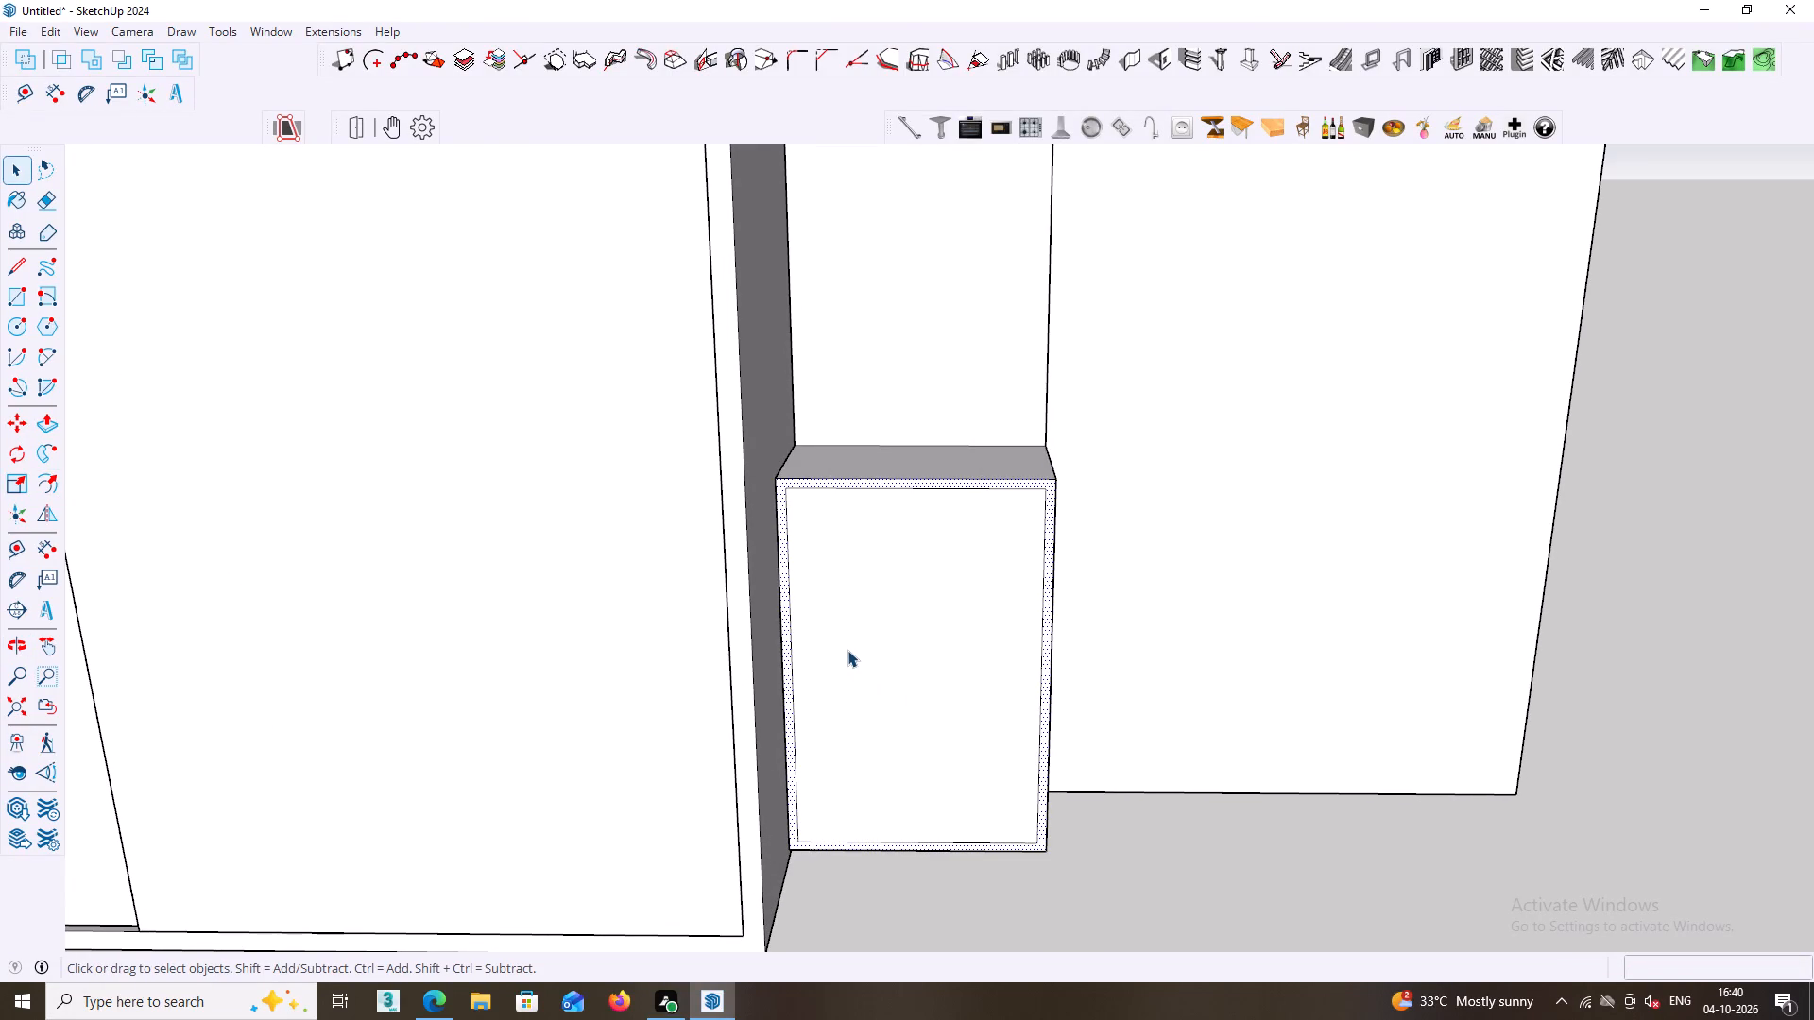
middle_drag(863, 664, 878, 683)
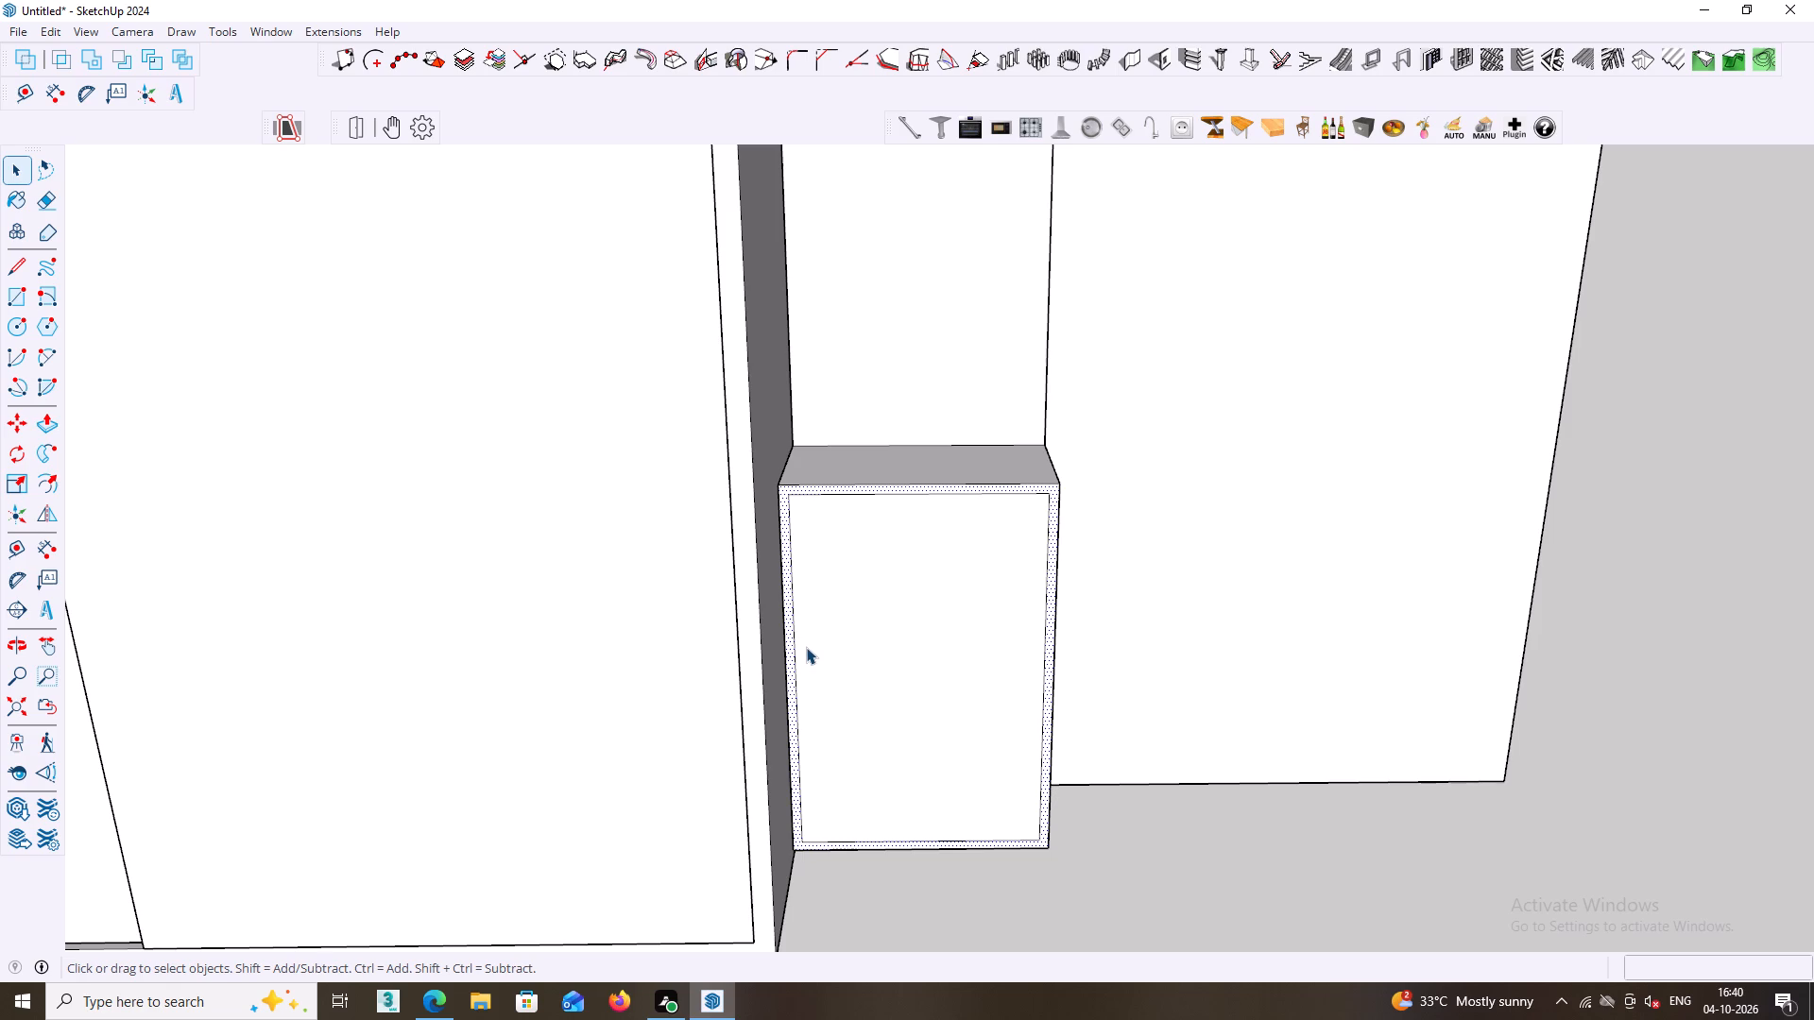
key(l)
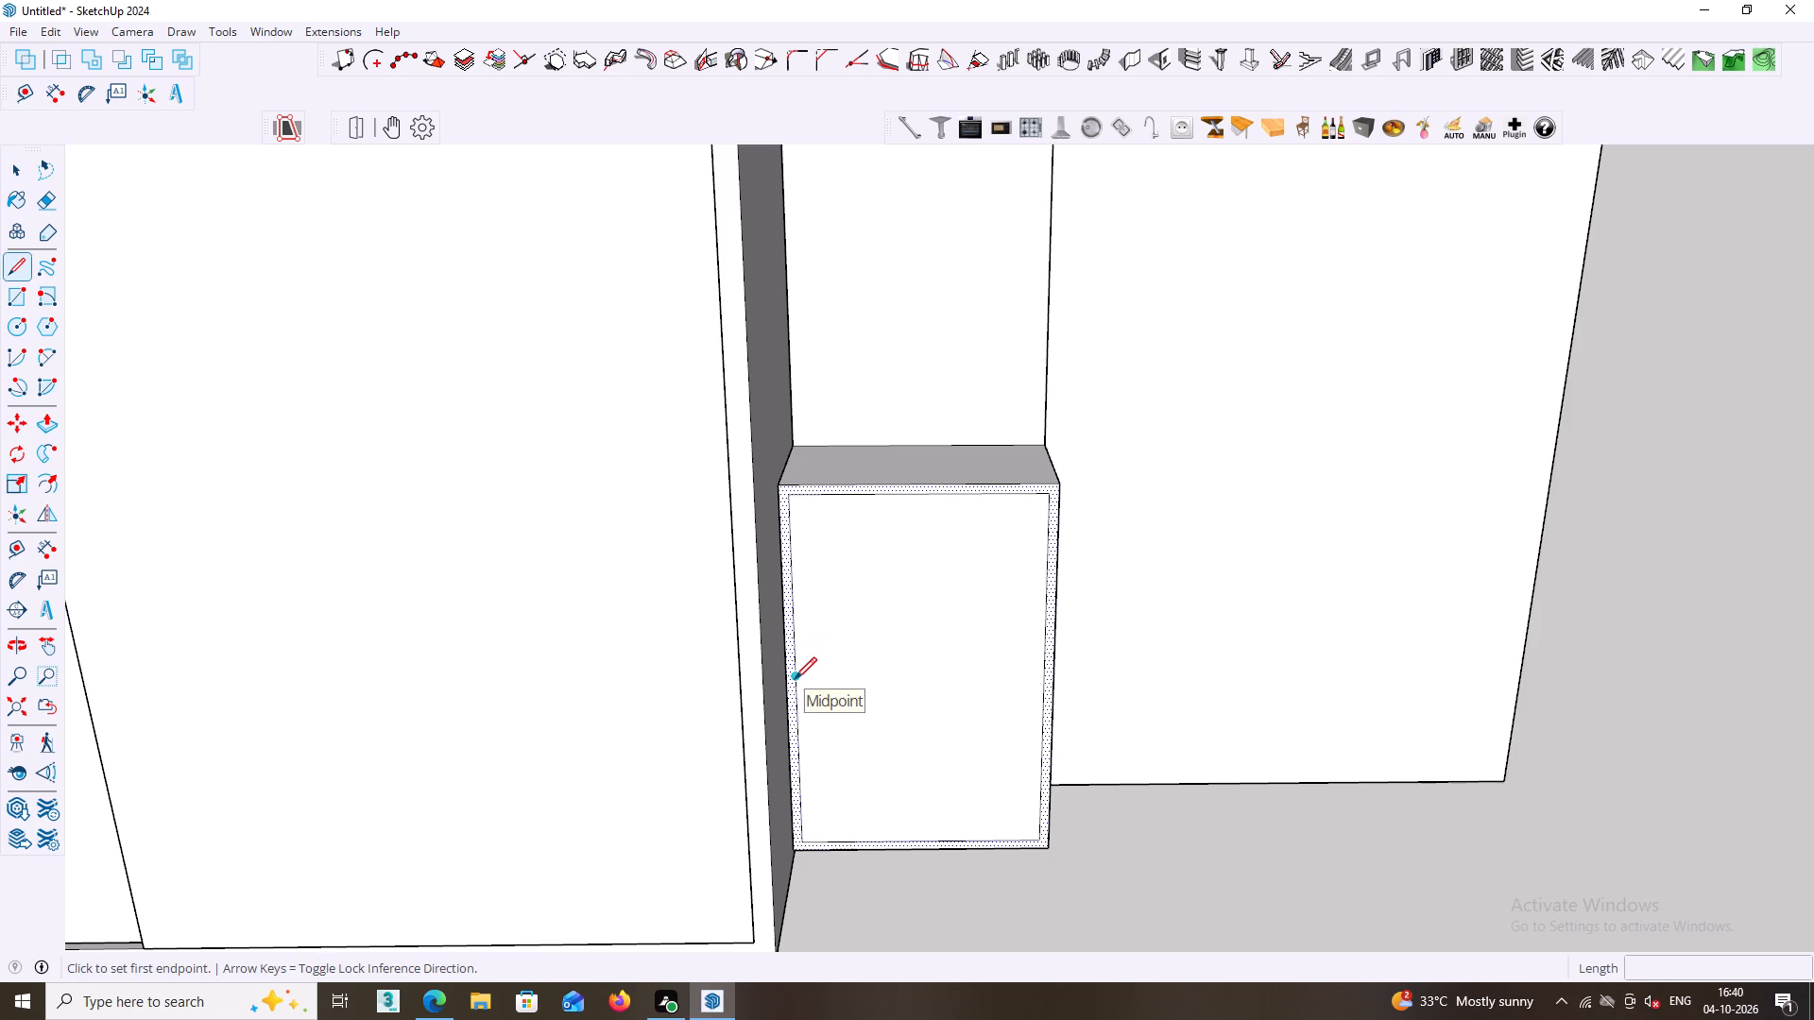
click(795, 679)
click(1043, 675)
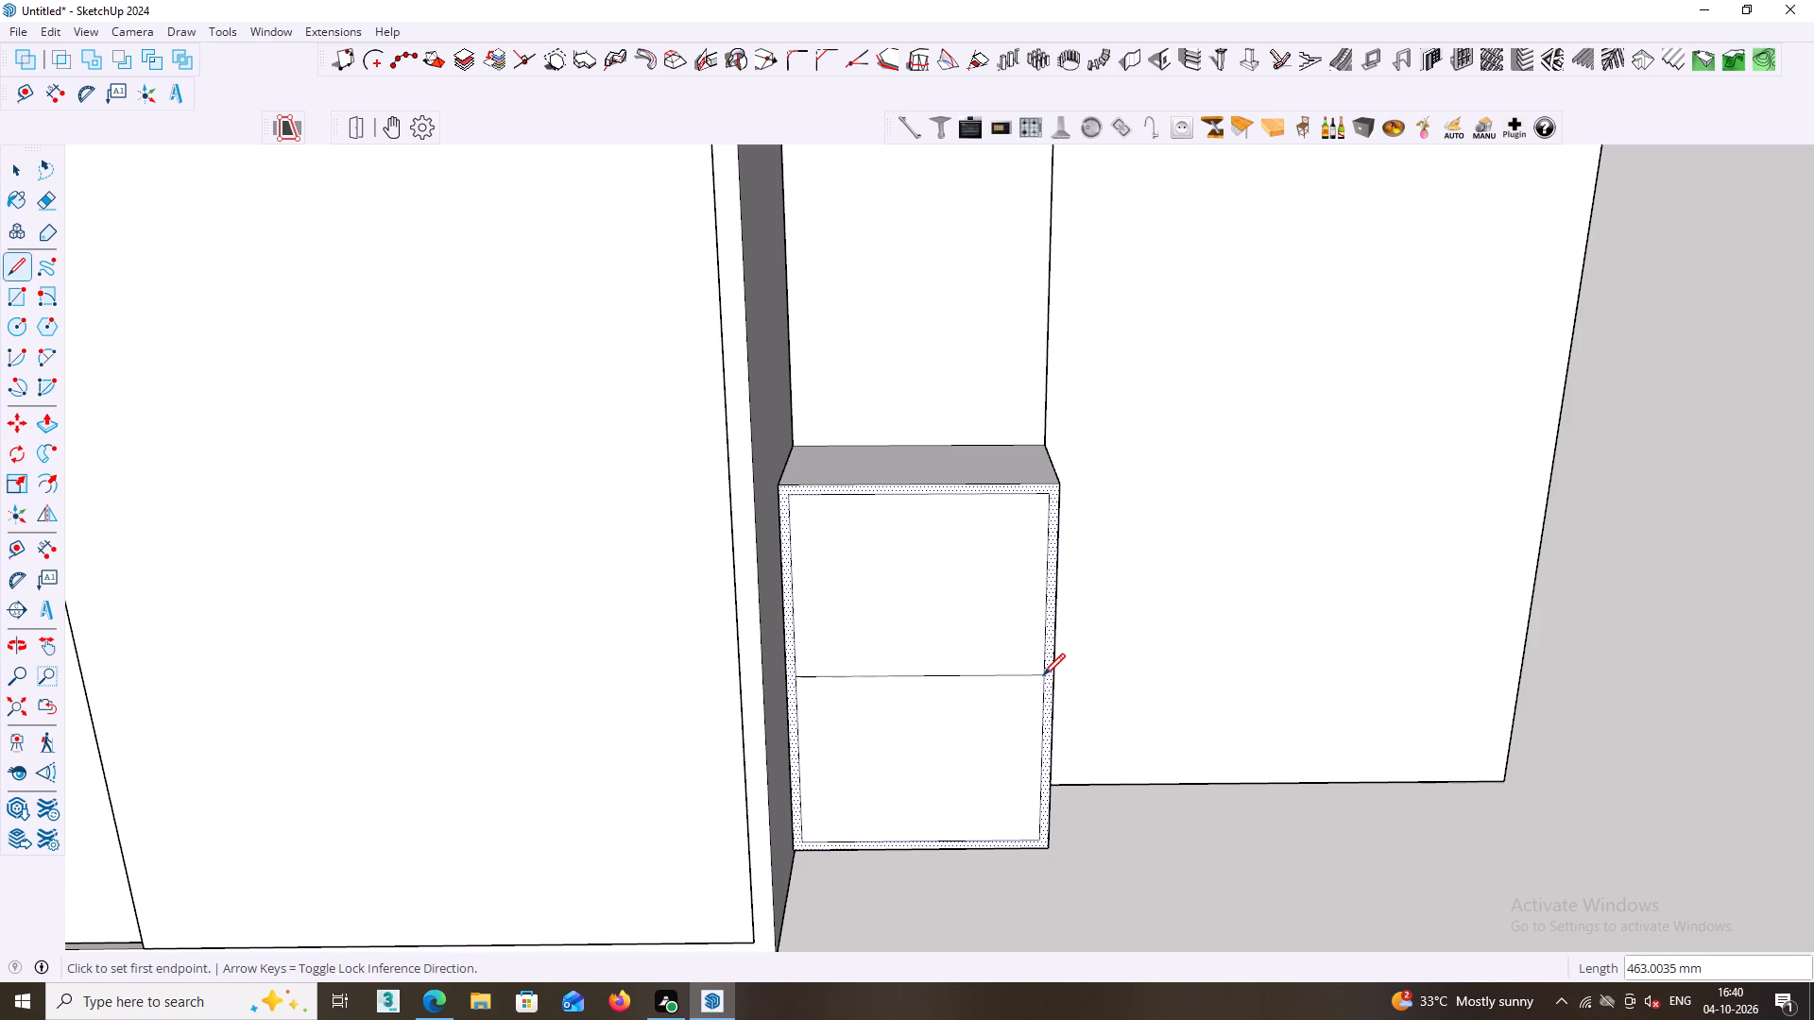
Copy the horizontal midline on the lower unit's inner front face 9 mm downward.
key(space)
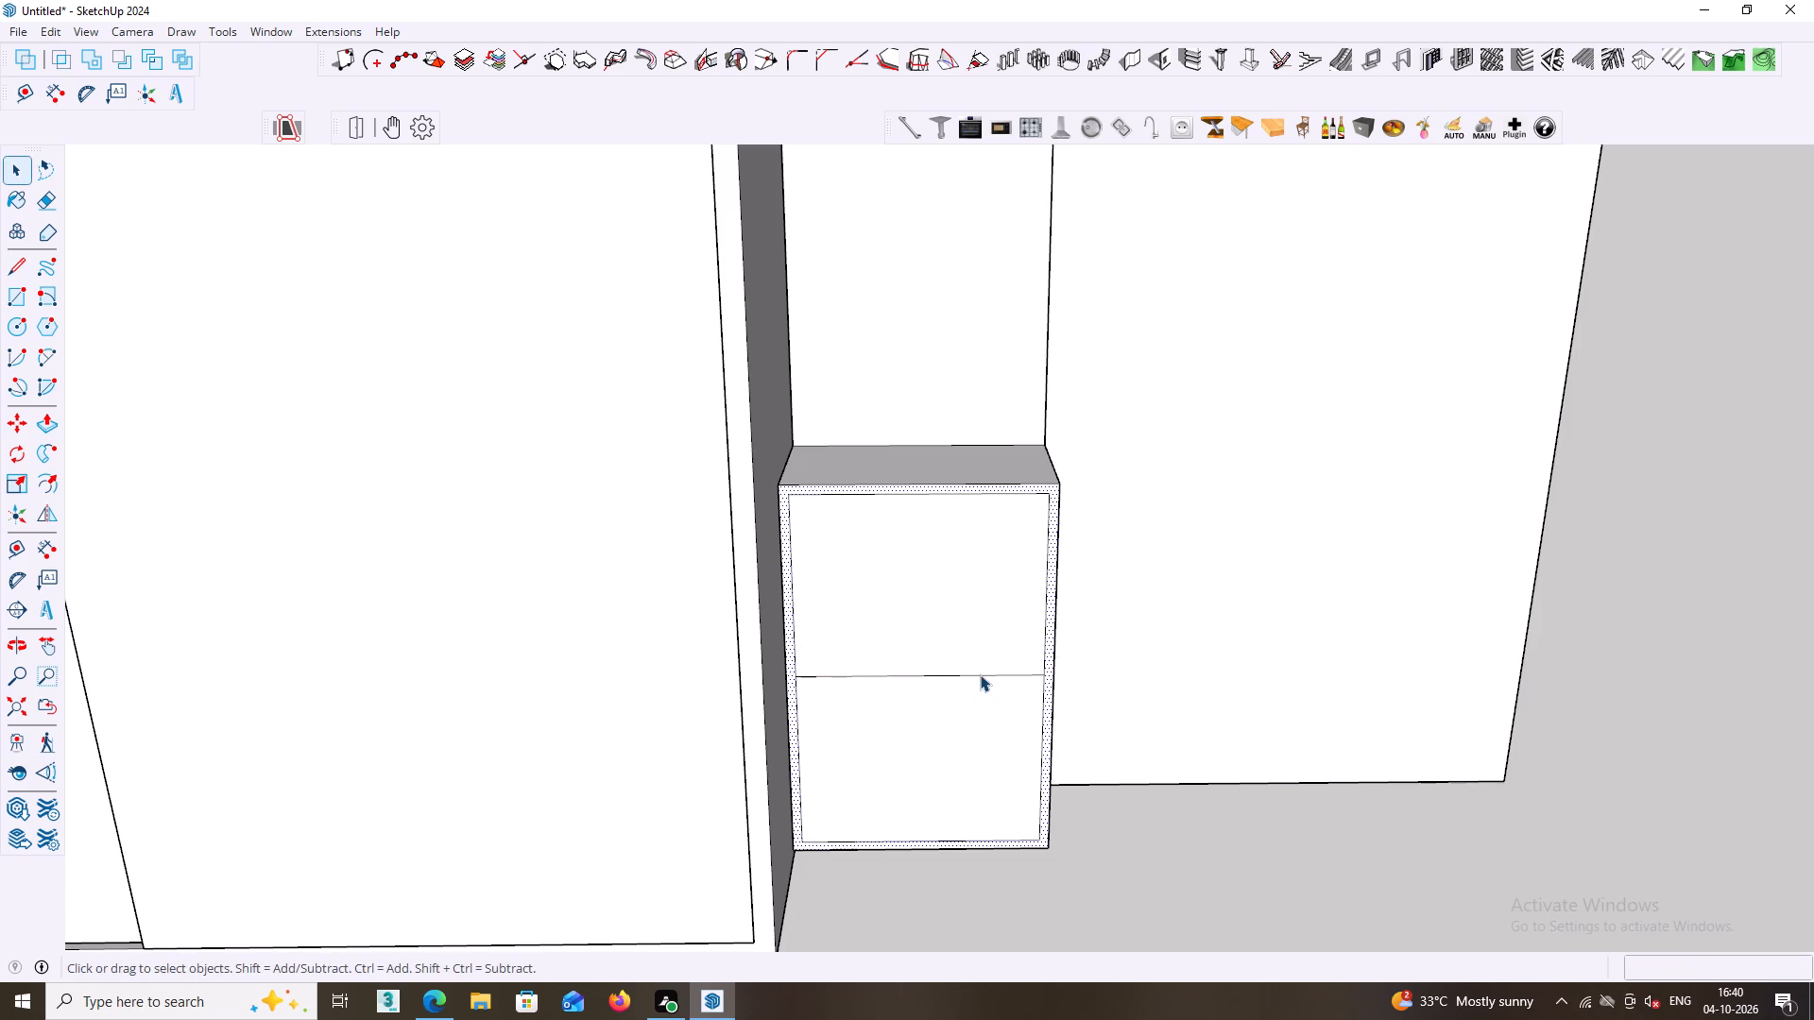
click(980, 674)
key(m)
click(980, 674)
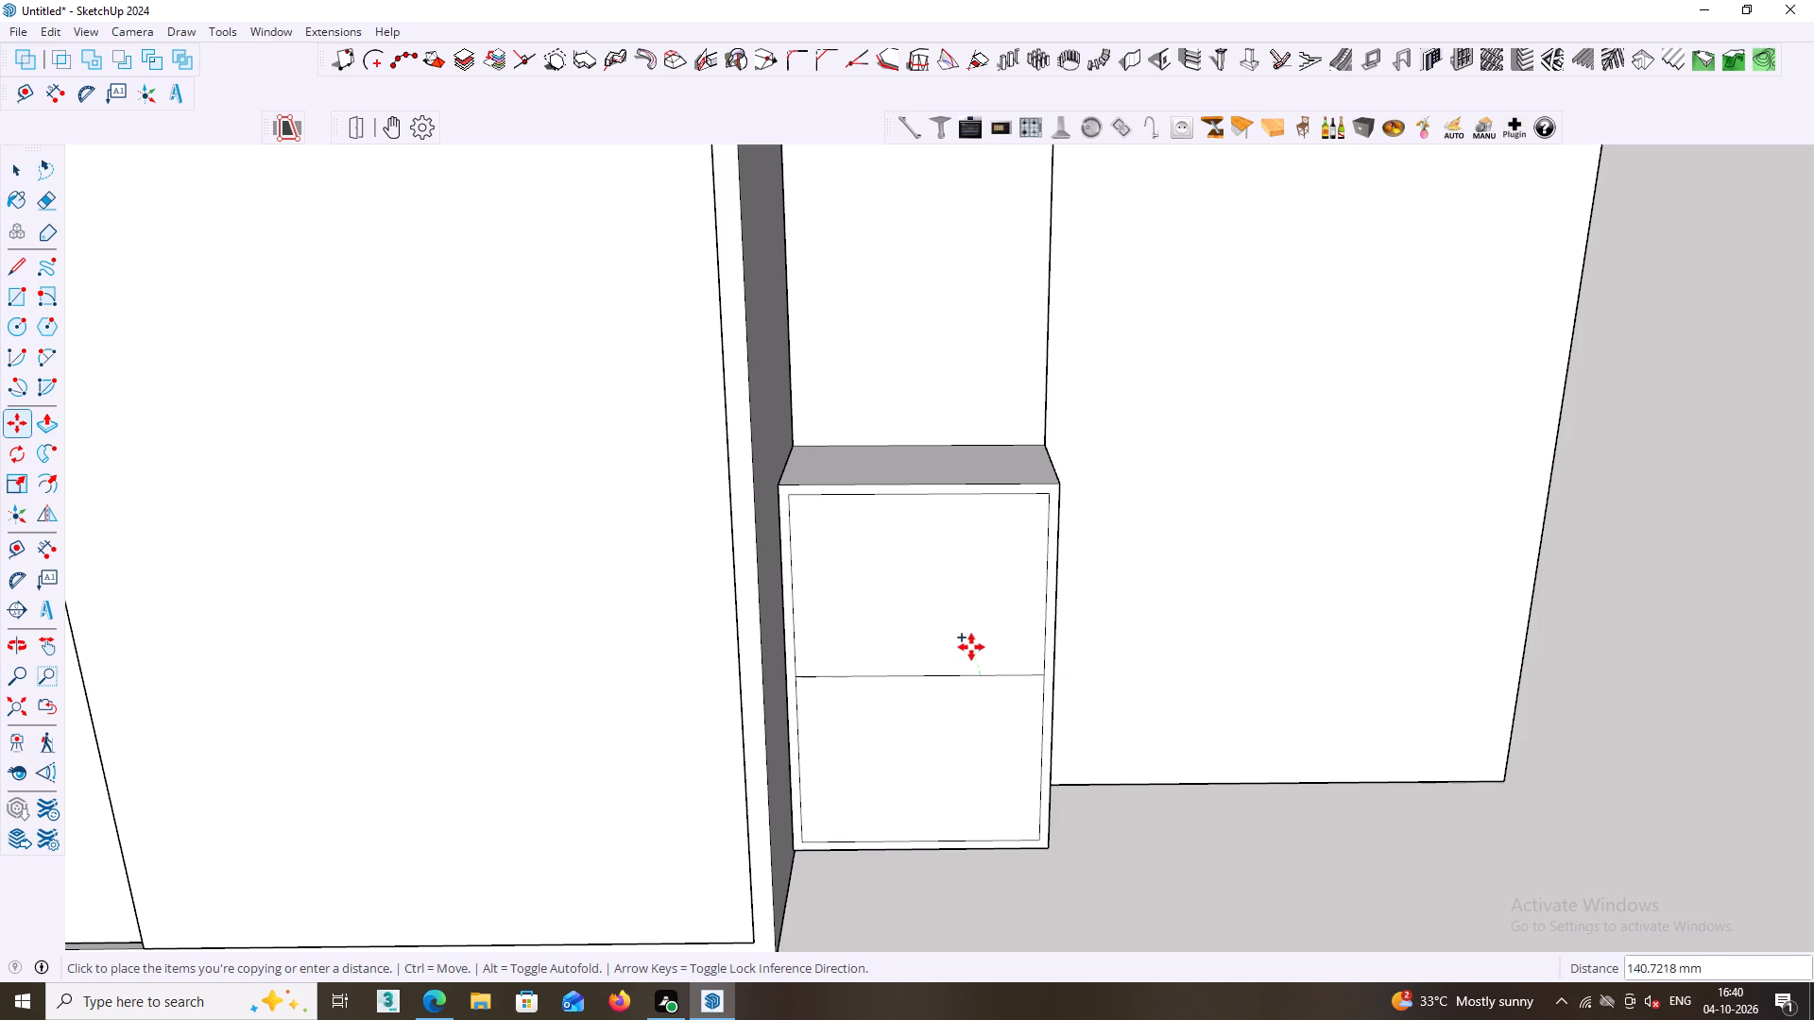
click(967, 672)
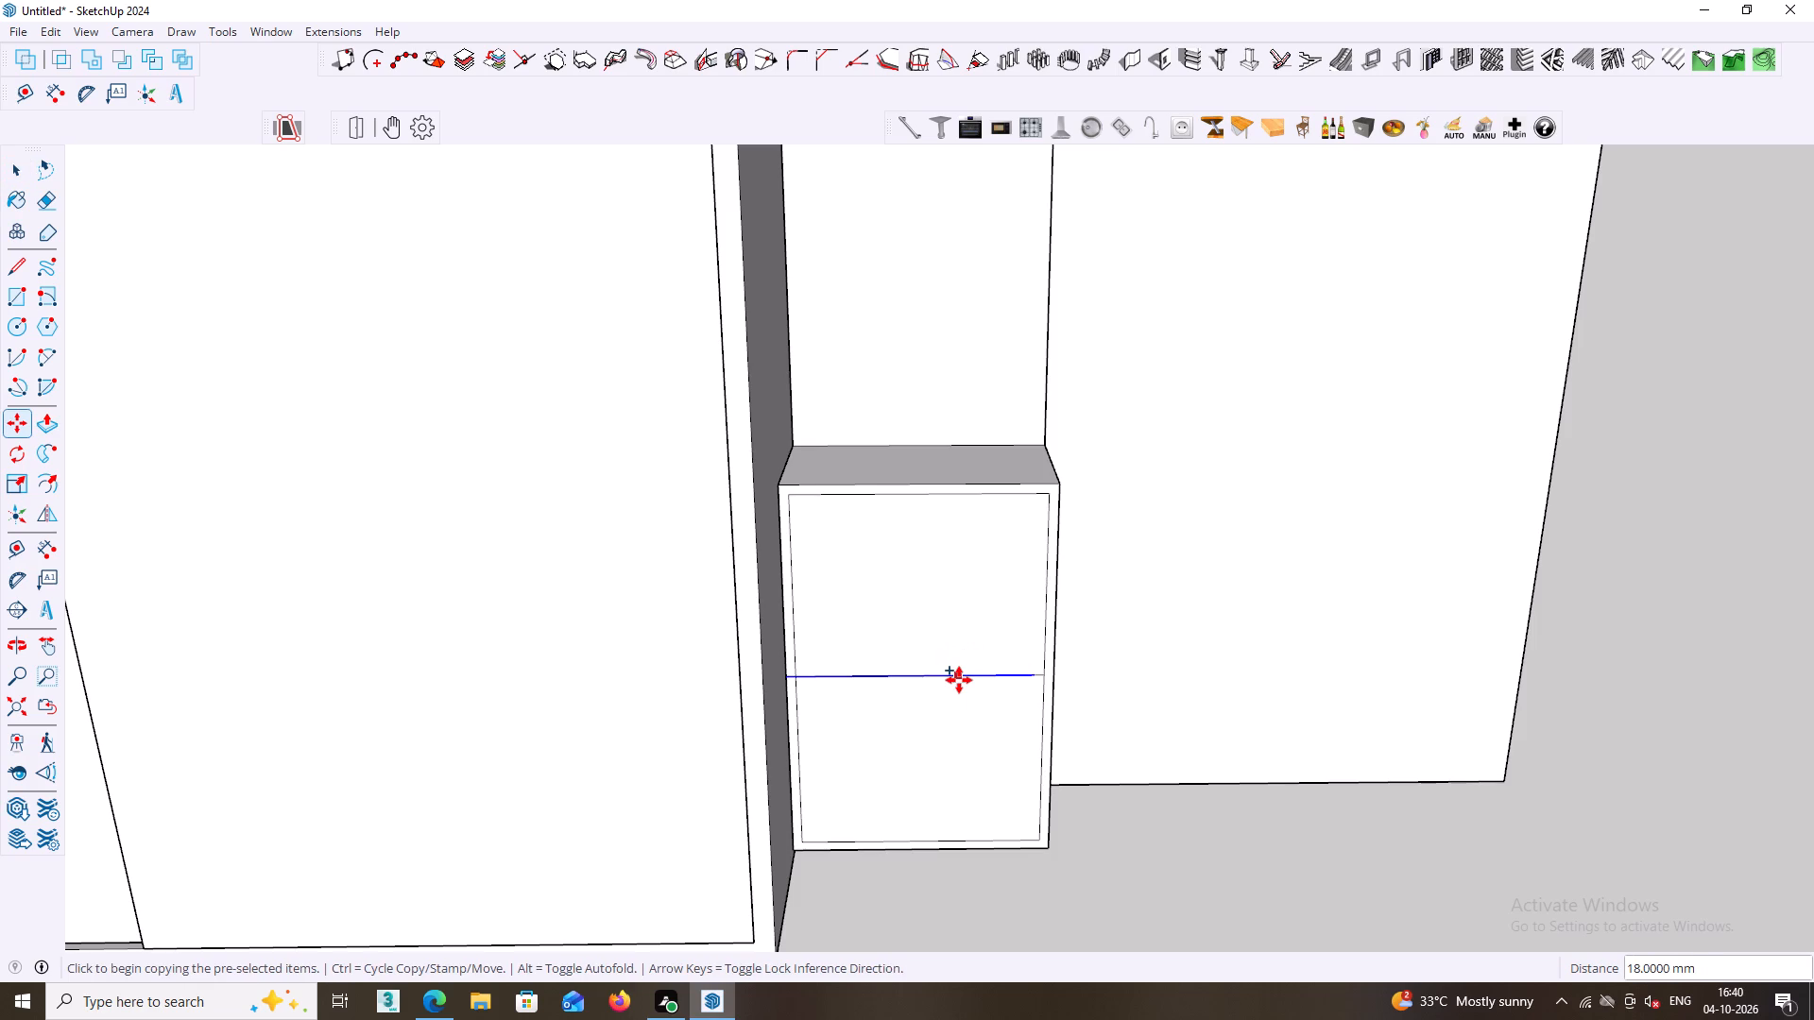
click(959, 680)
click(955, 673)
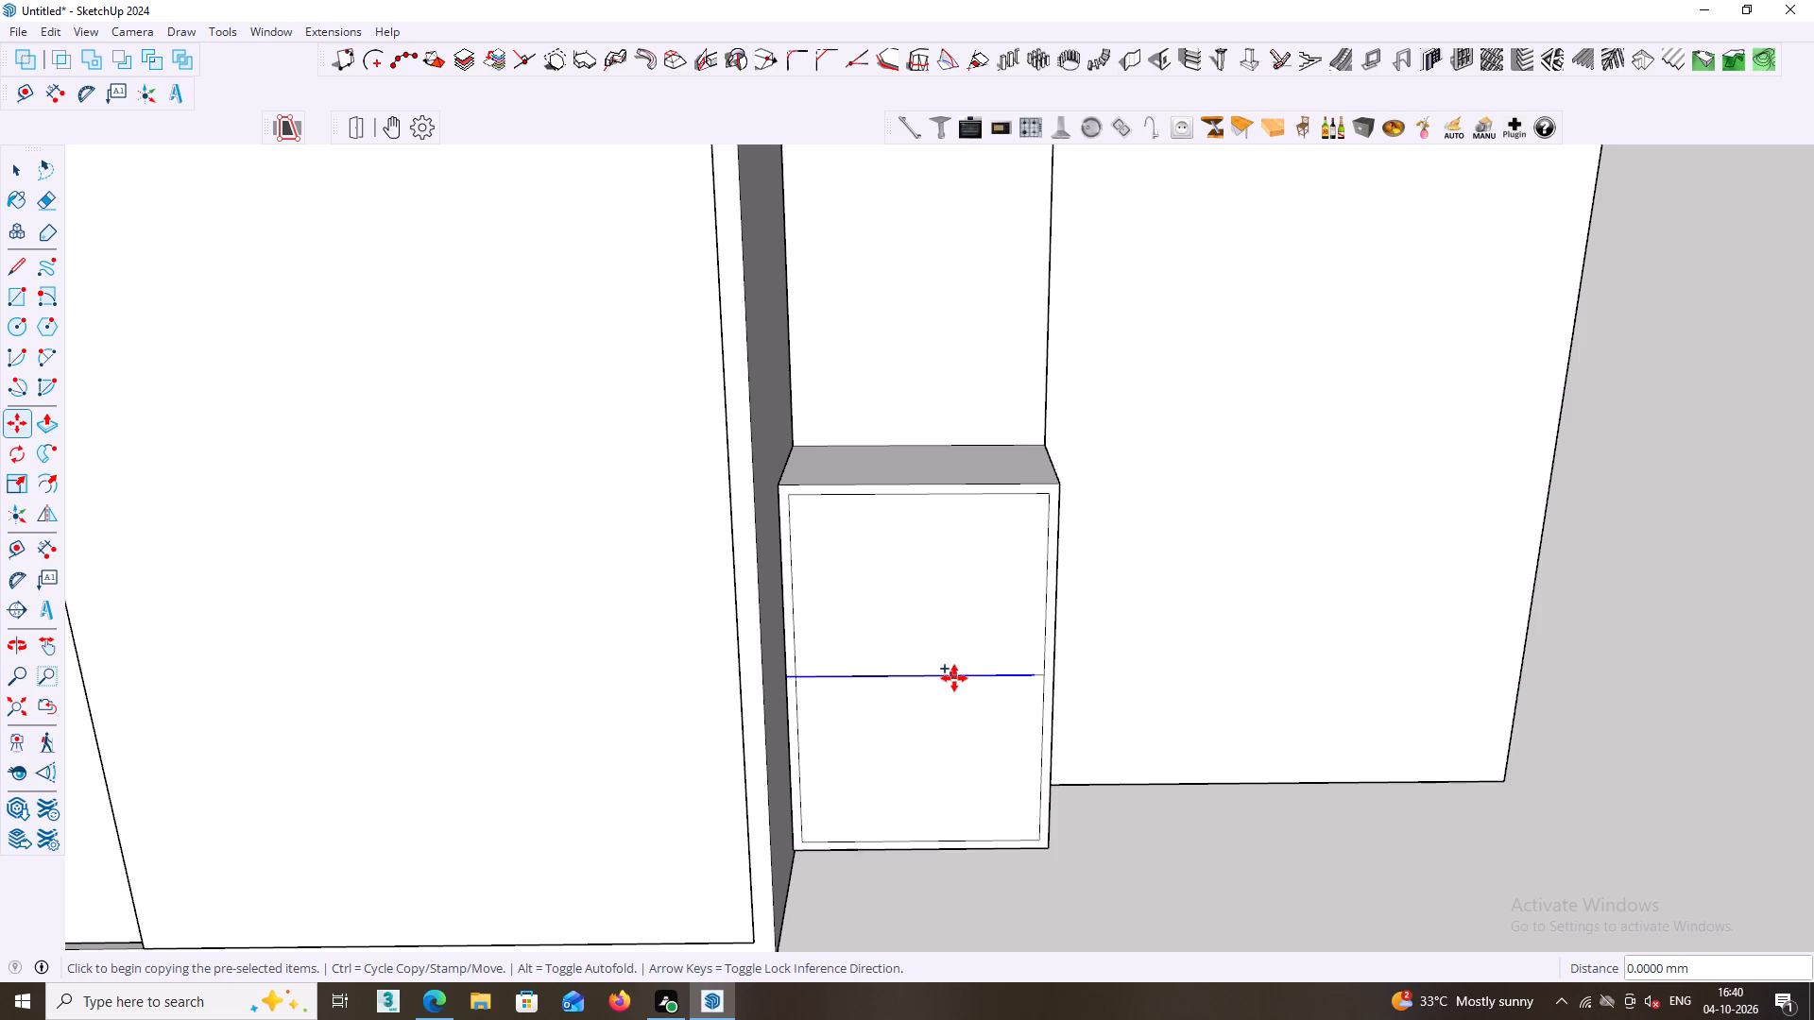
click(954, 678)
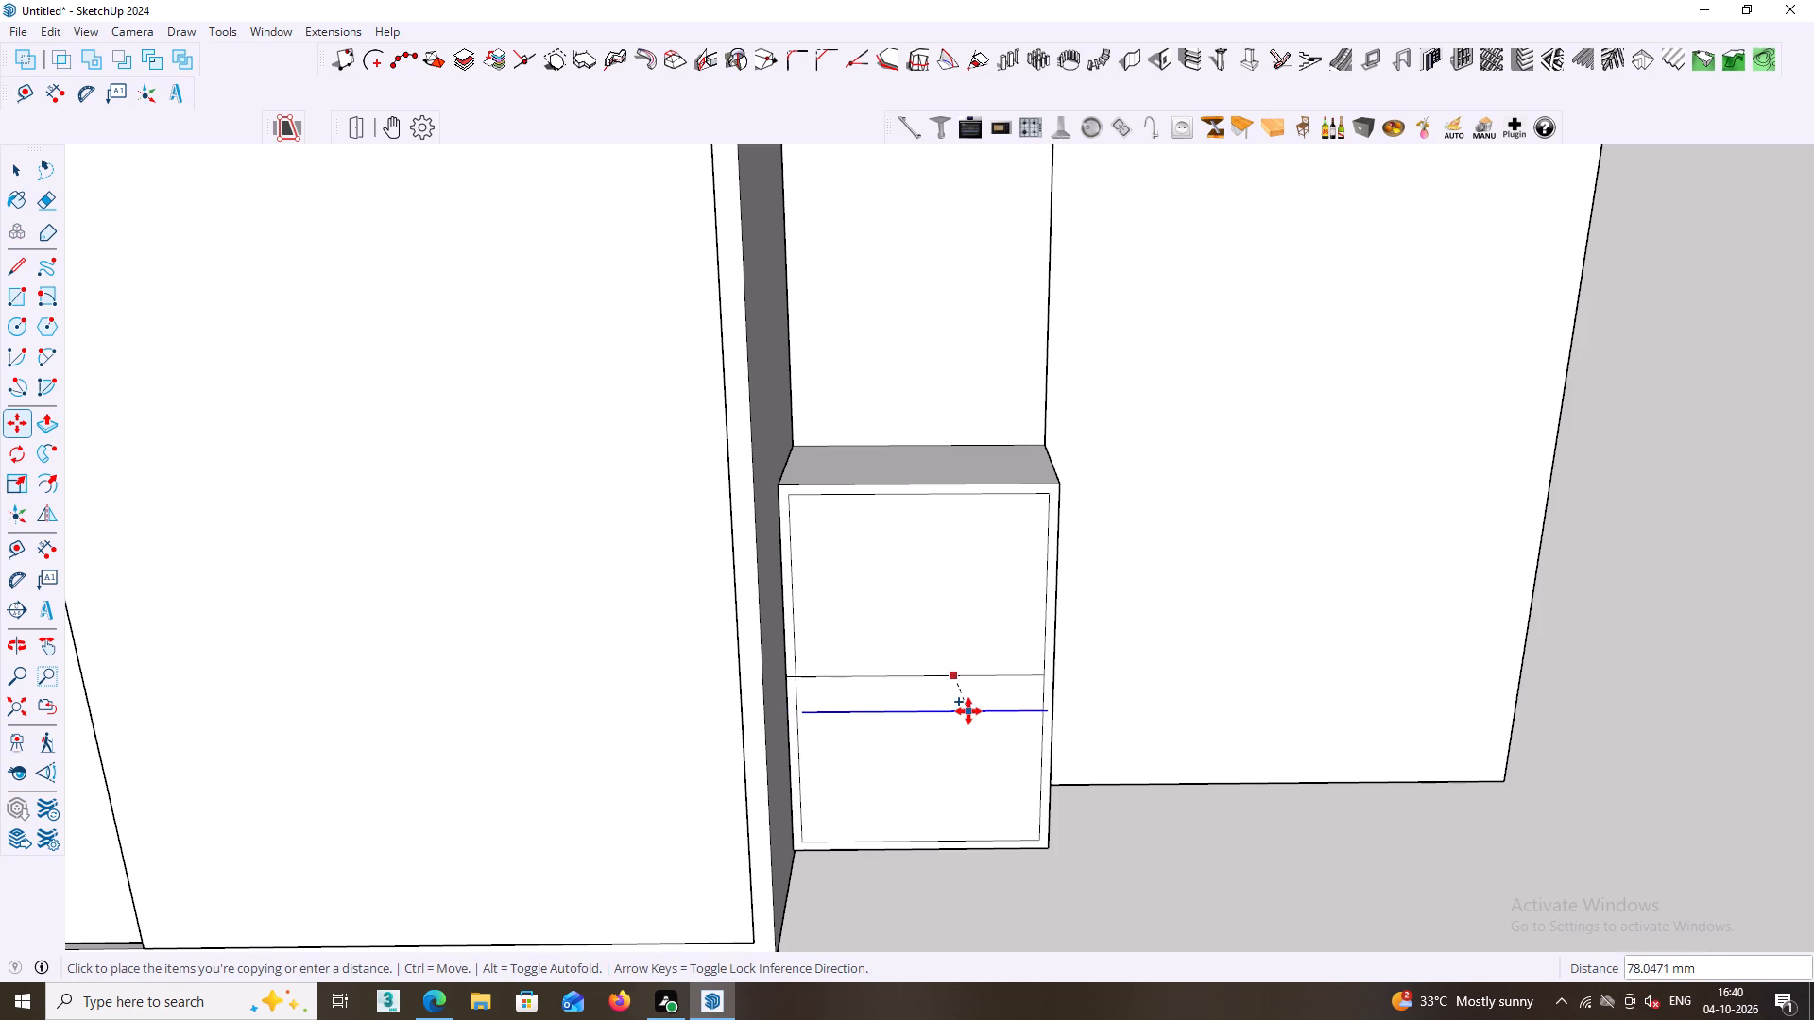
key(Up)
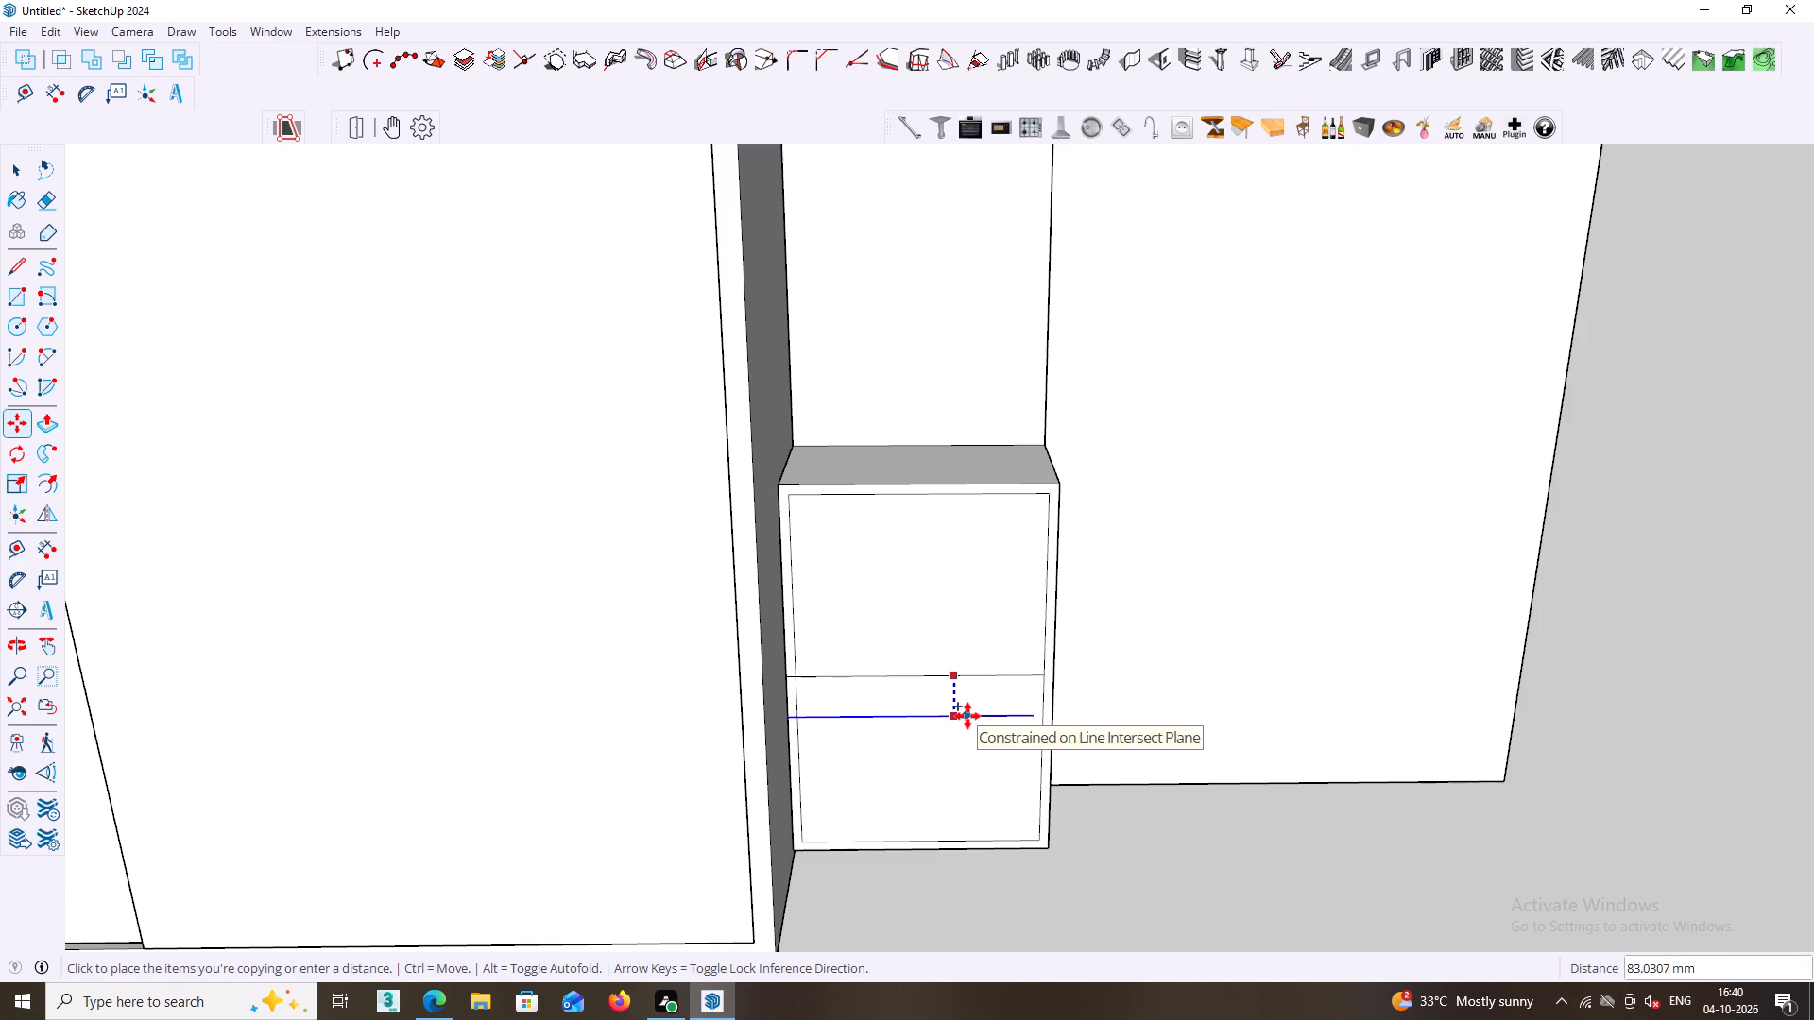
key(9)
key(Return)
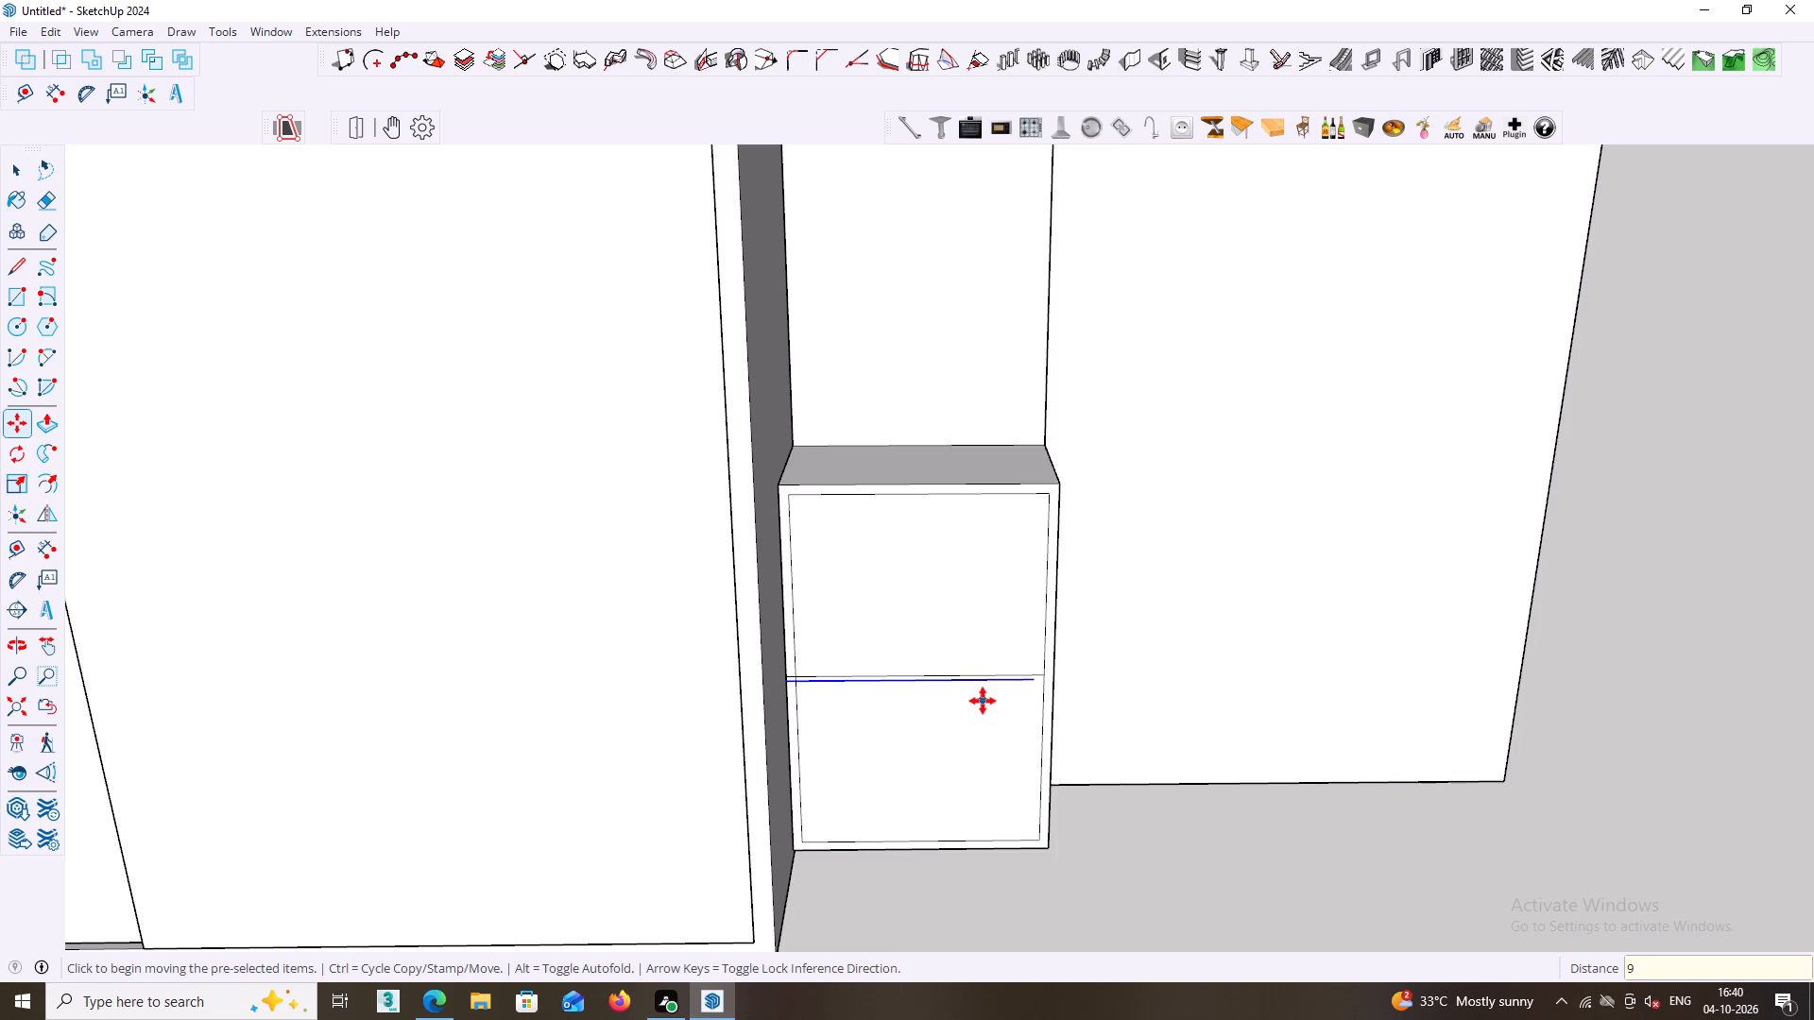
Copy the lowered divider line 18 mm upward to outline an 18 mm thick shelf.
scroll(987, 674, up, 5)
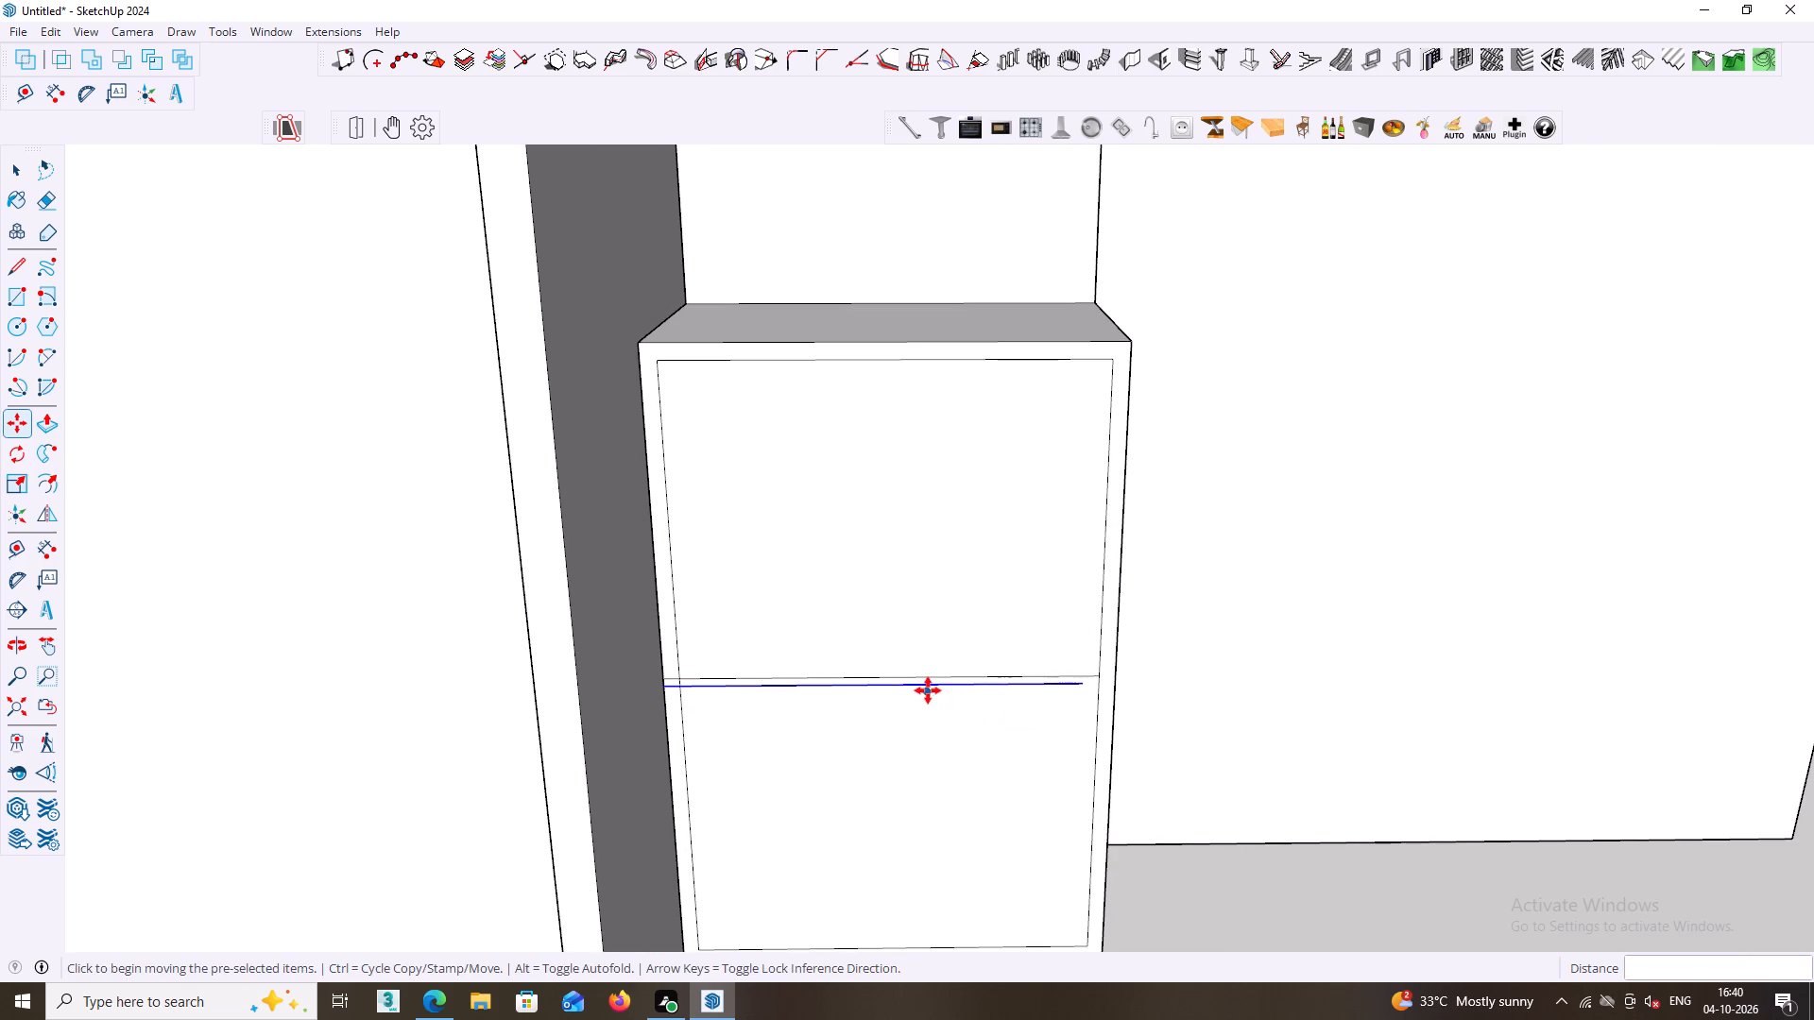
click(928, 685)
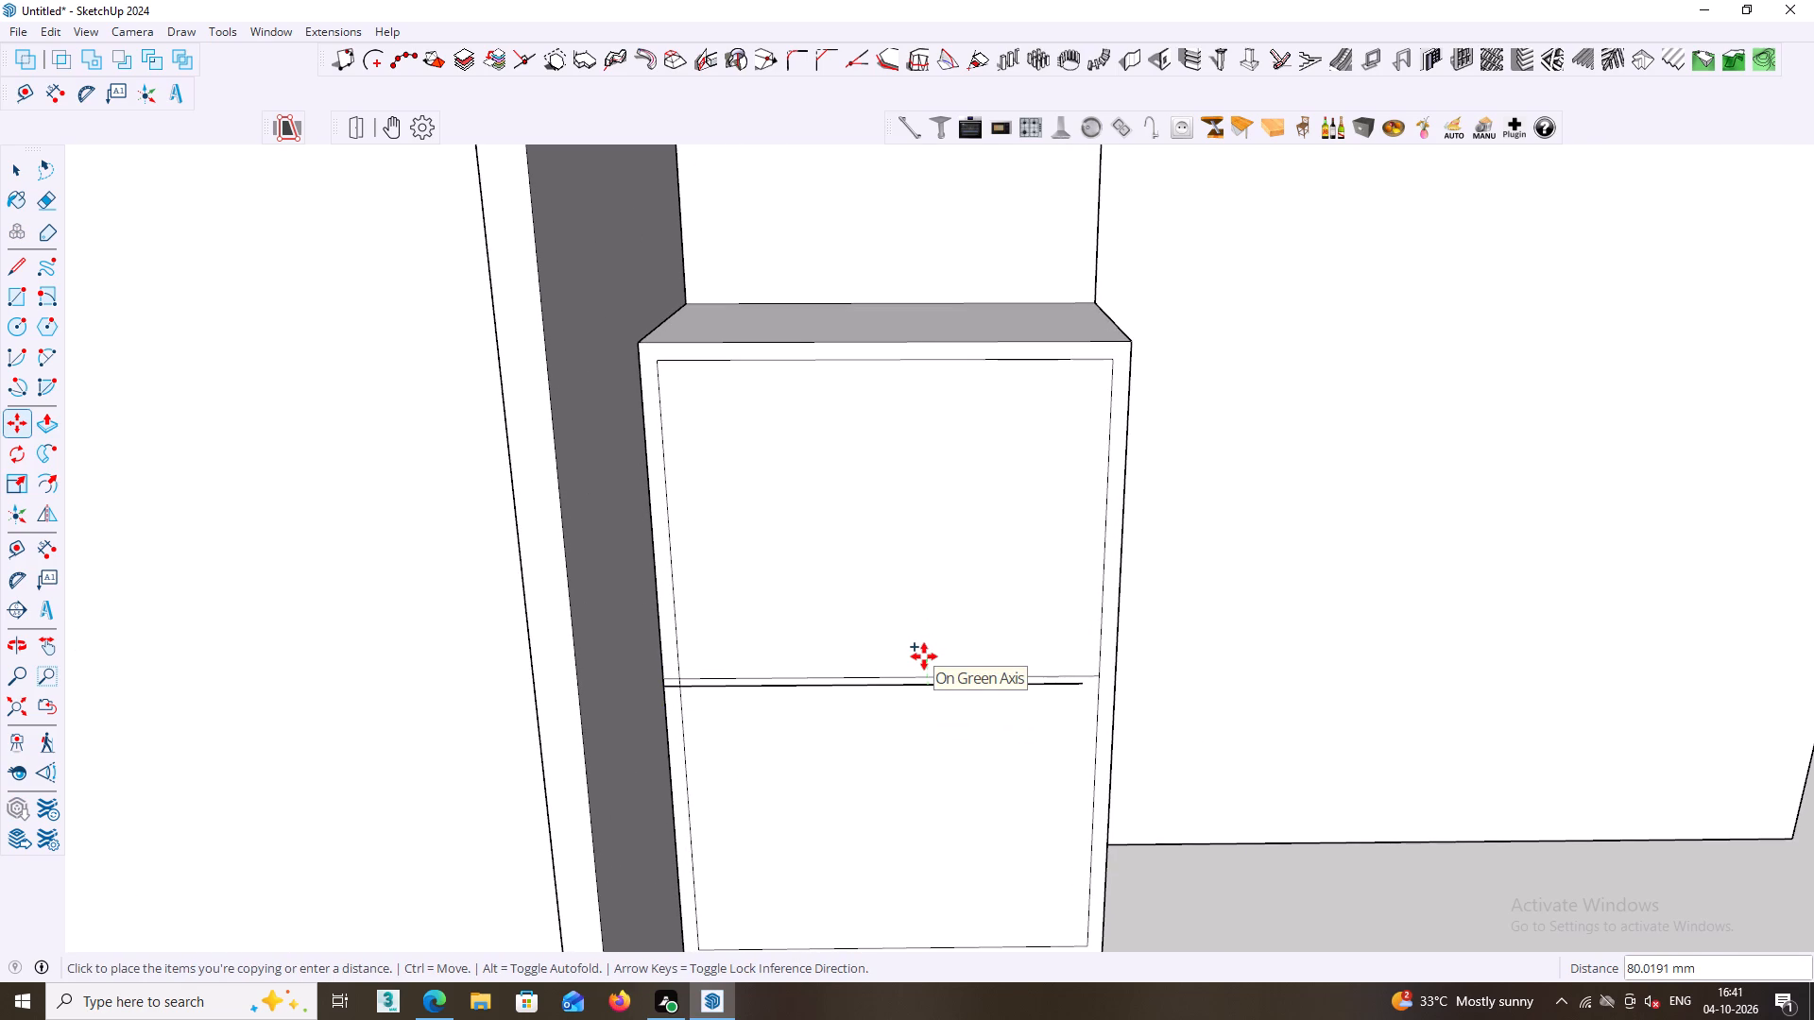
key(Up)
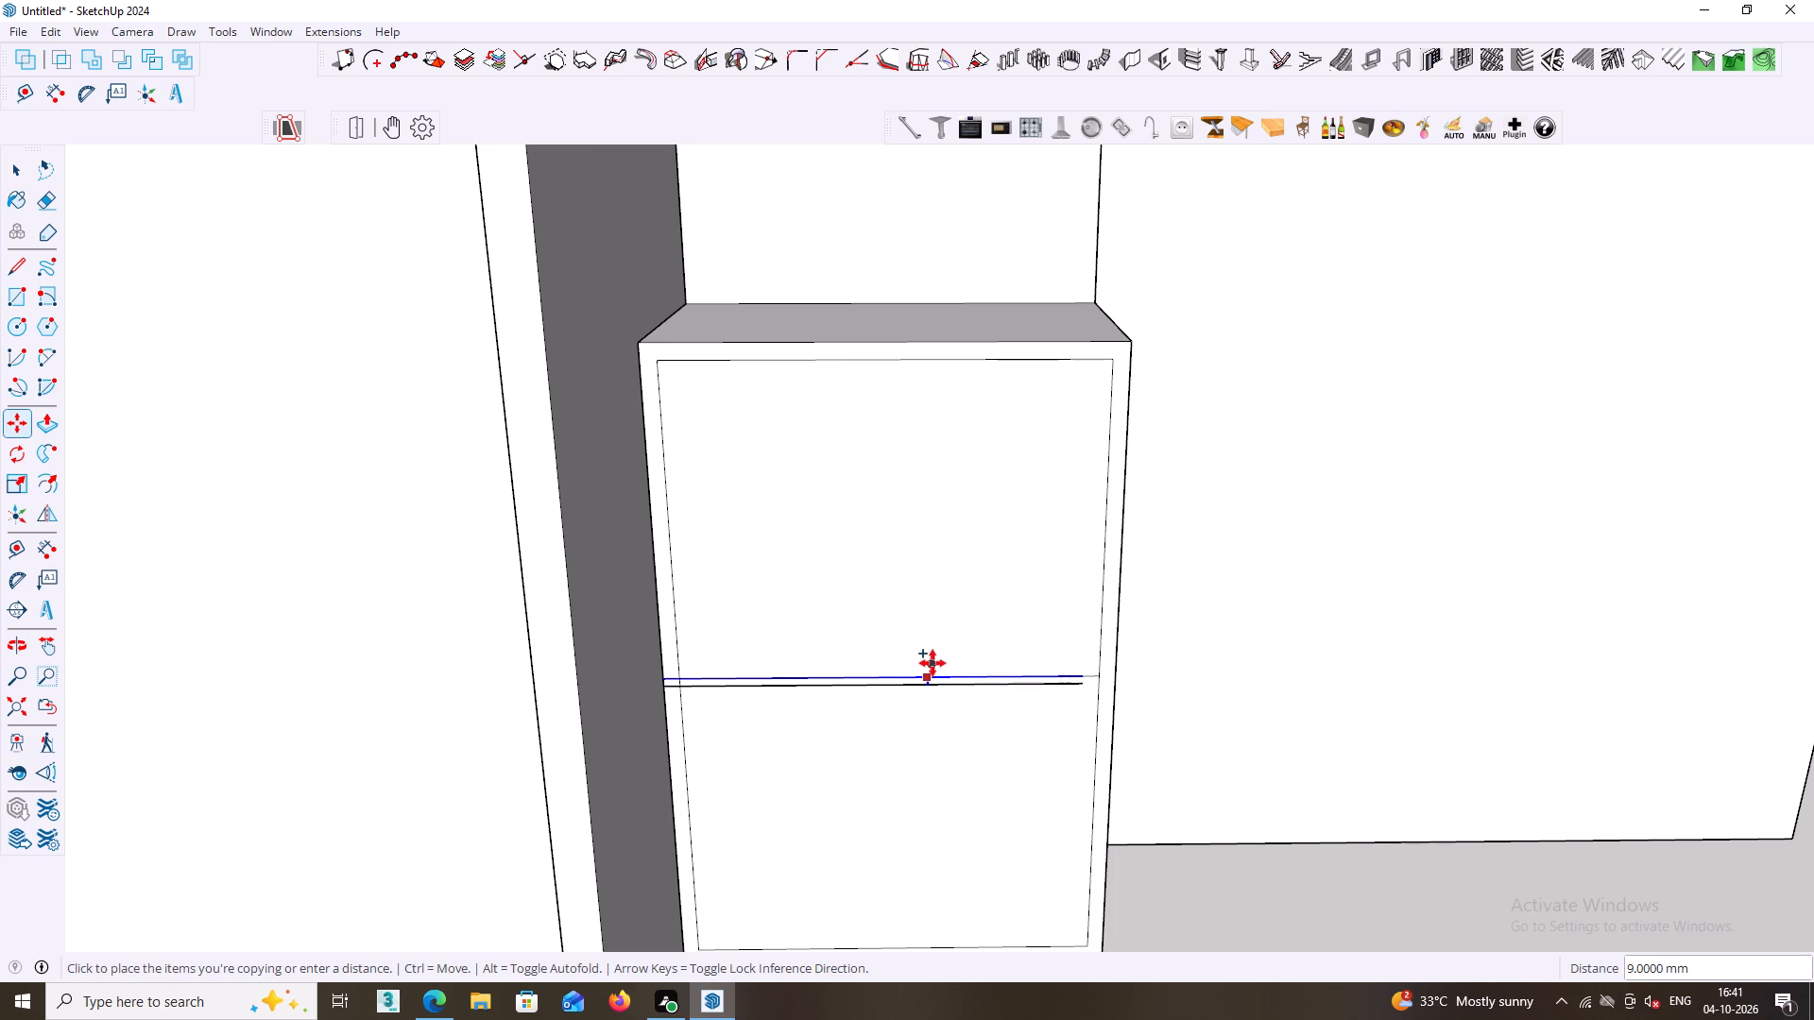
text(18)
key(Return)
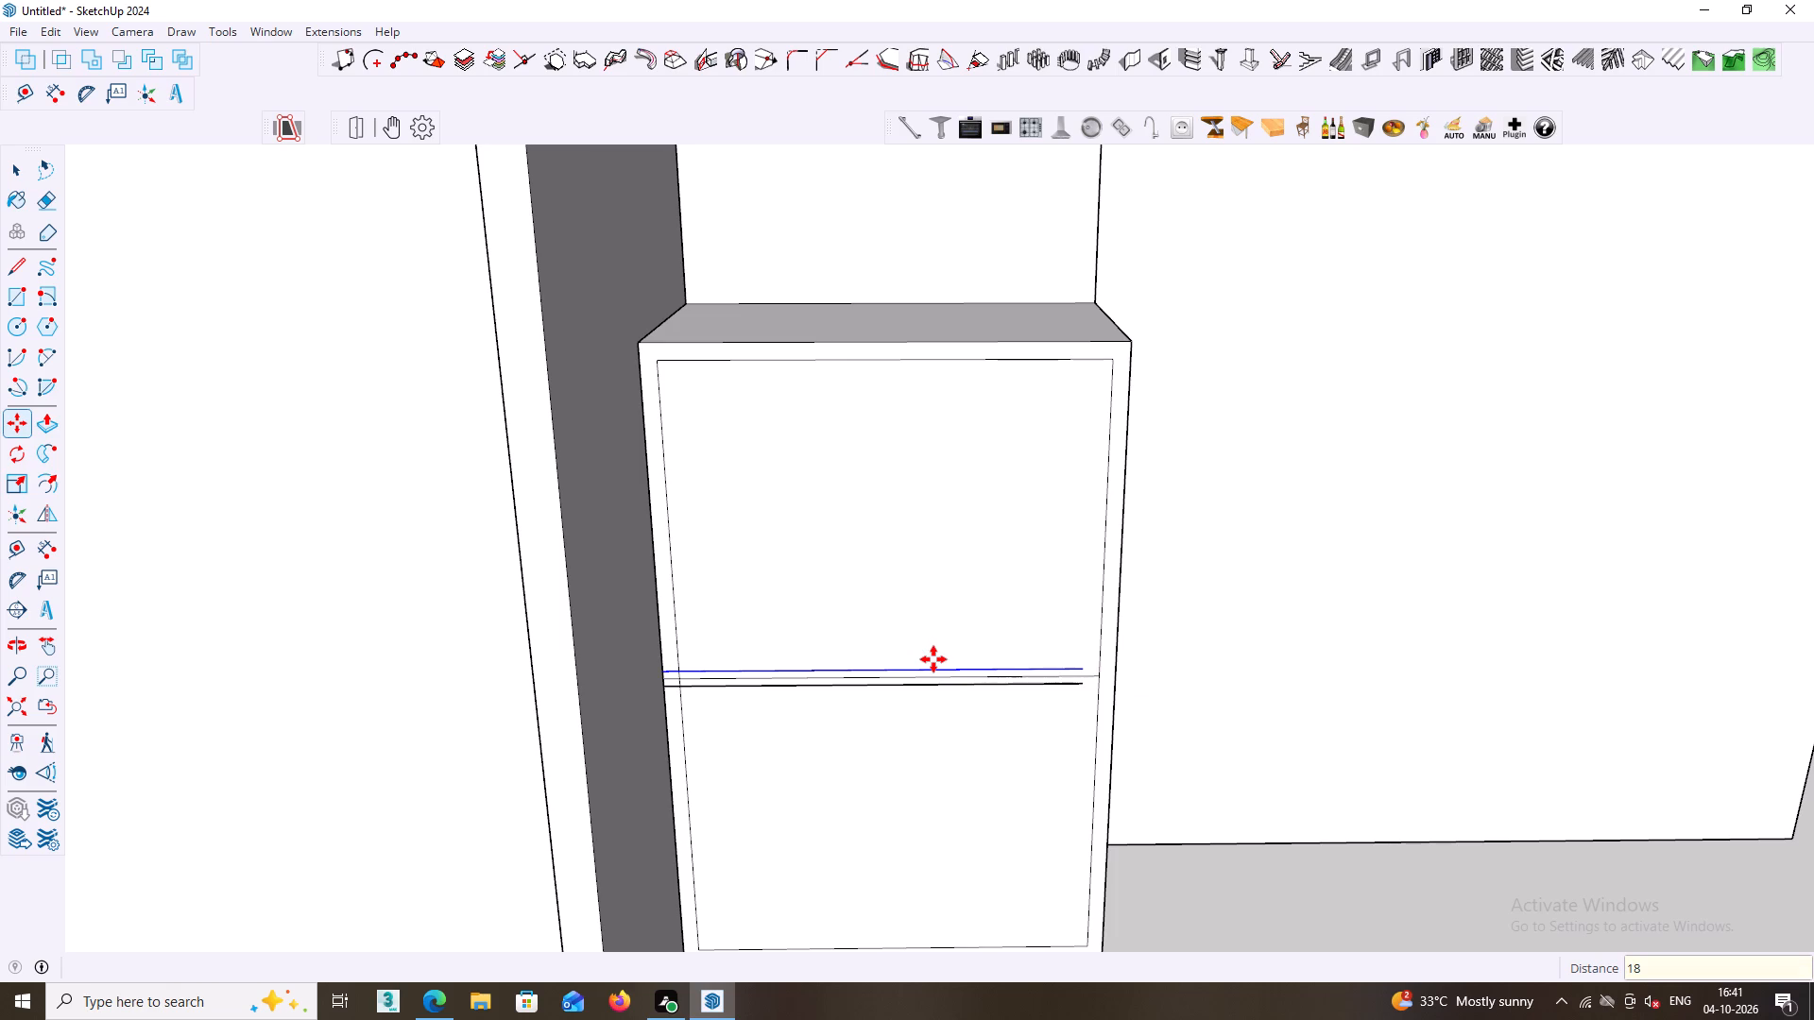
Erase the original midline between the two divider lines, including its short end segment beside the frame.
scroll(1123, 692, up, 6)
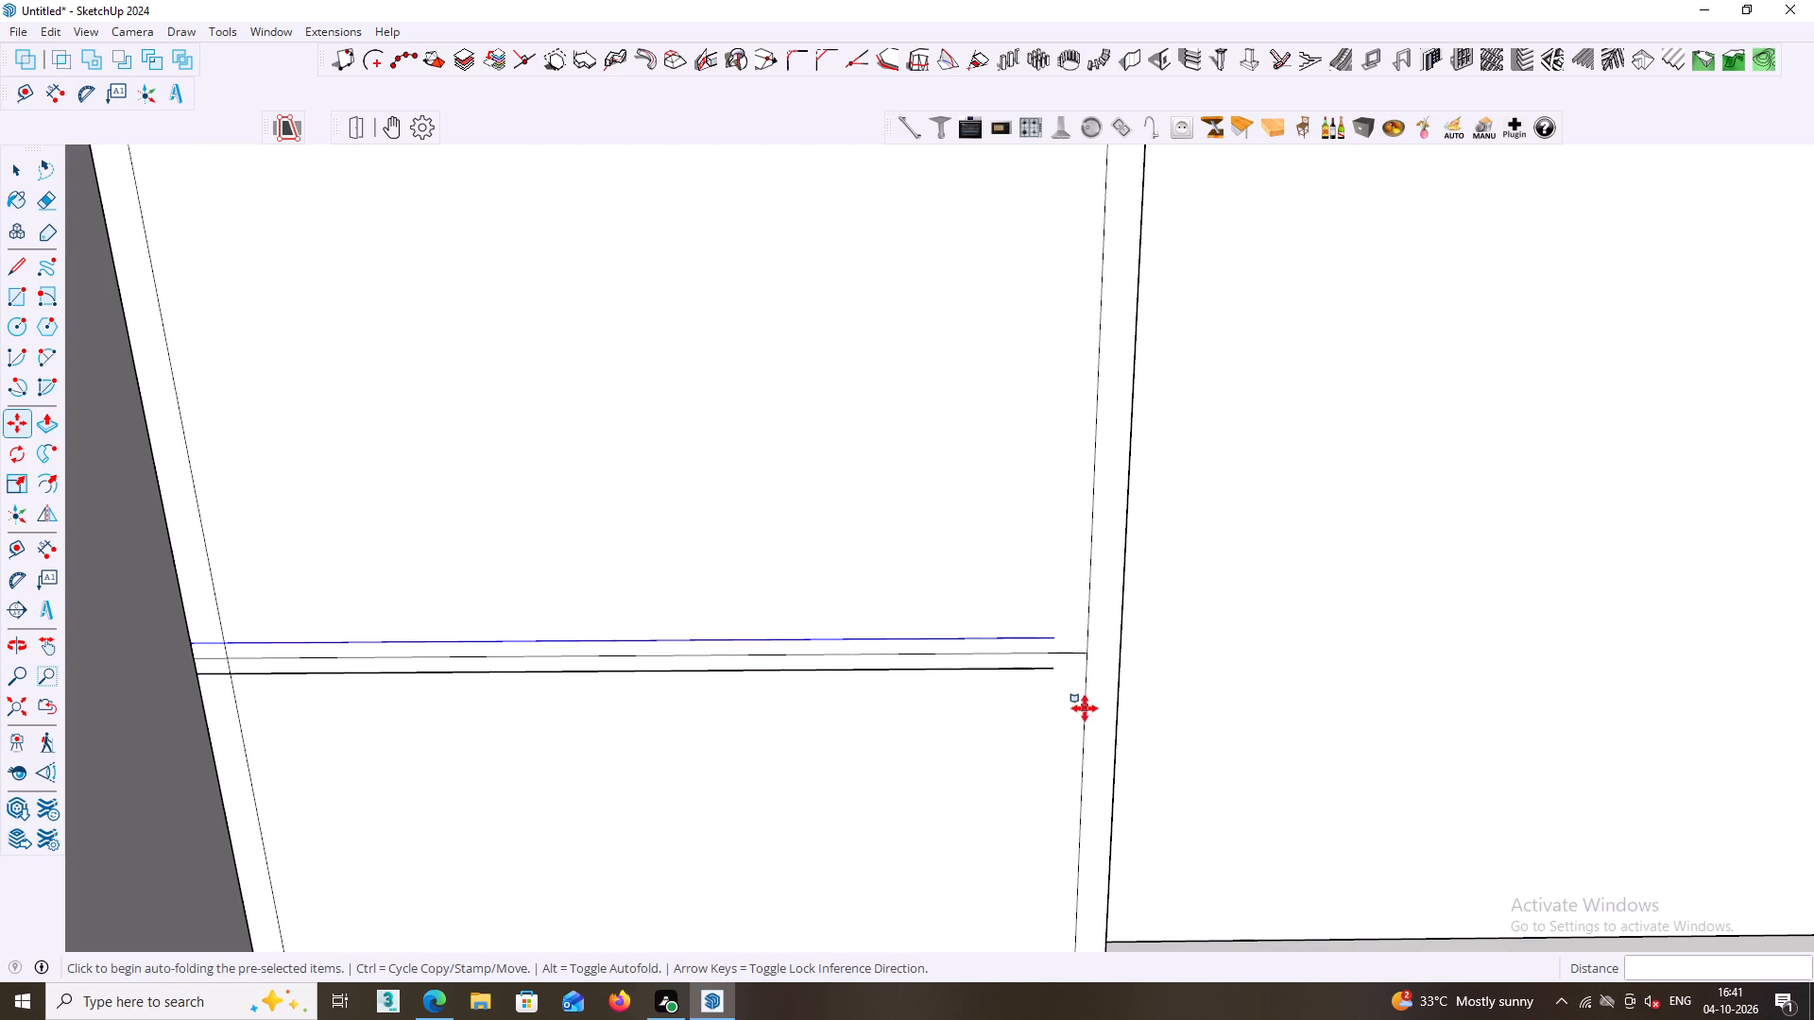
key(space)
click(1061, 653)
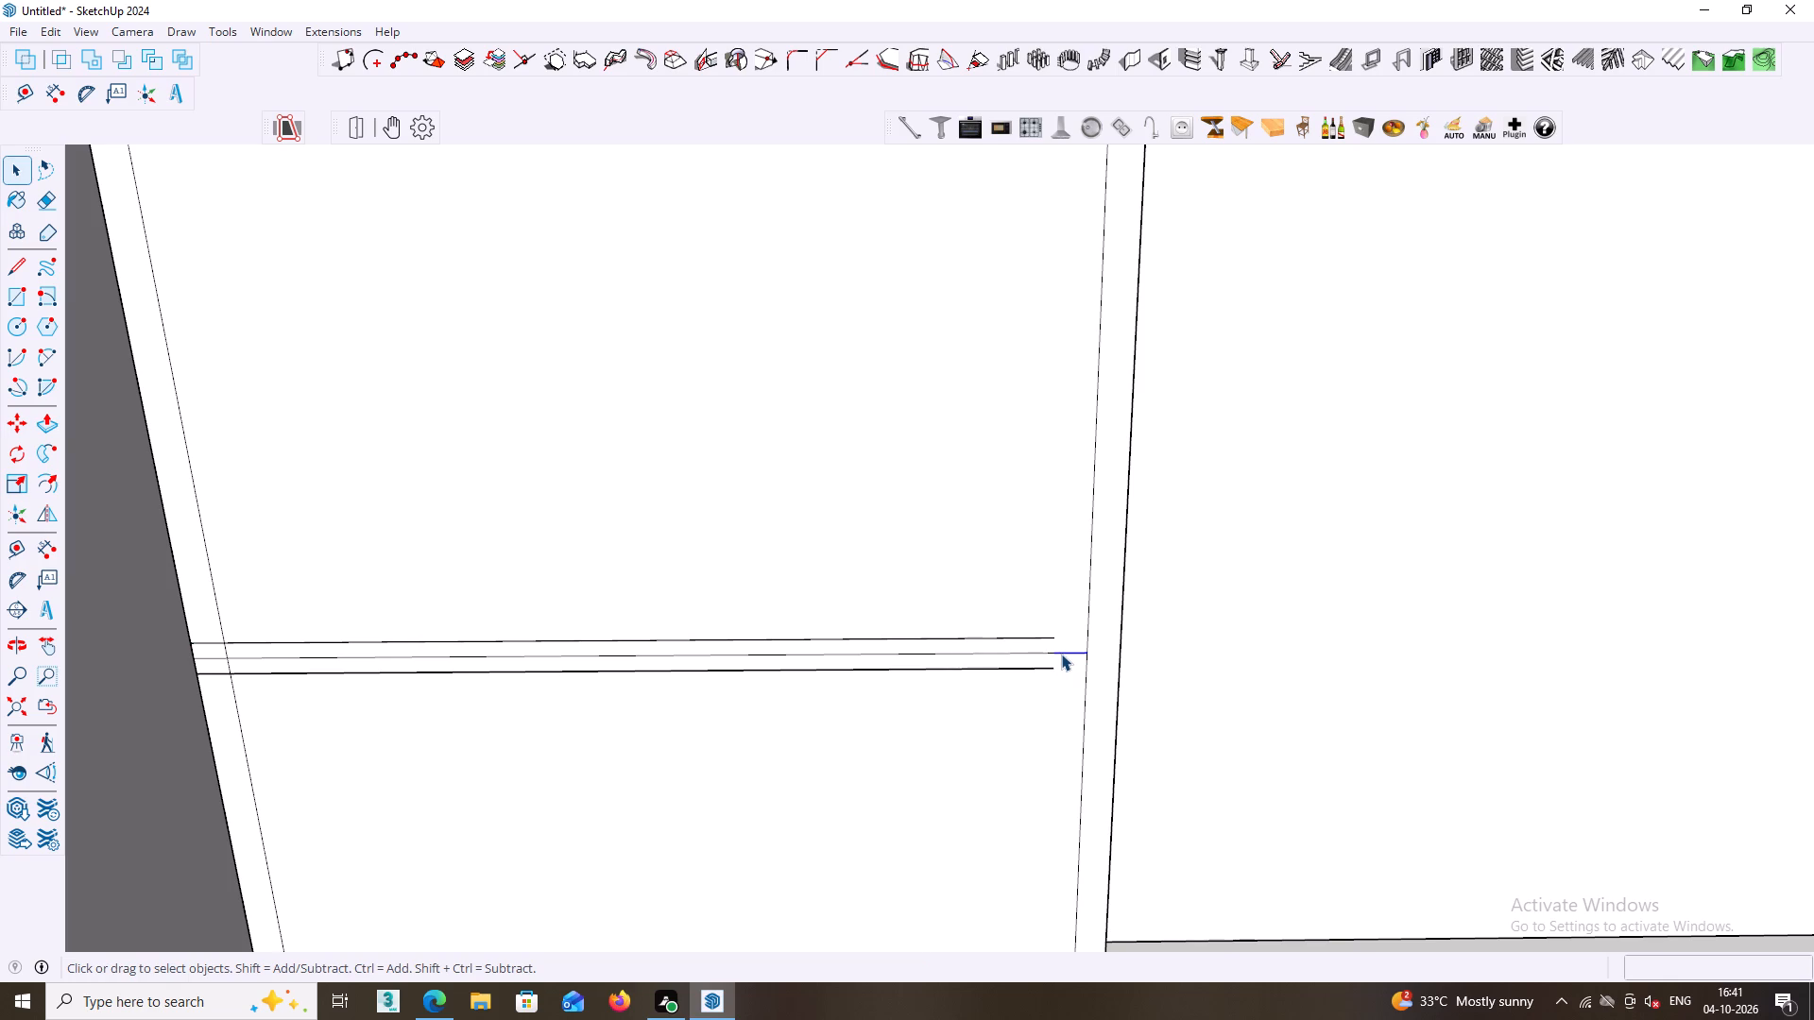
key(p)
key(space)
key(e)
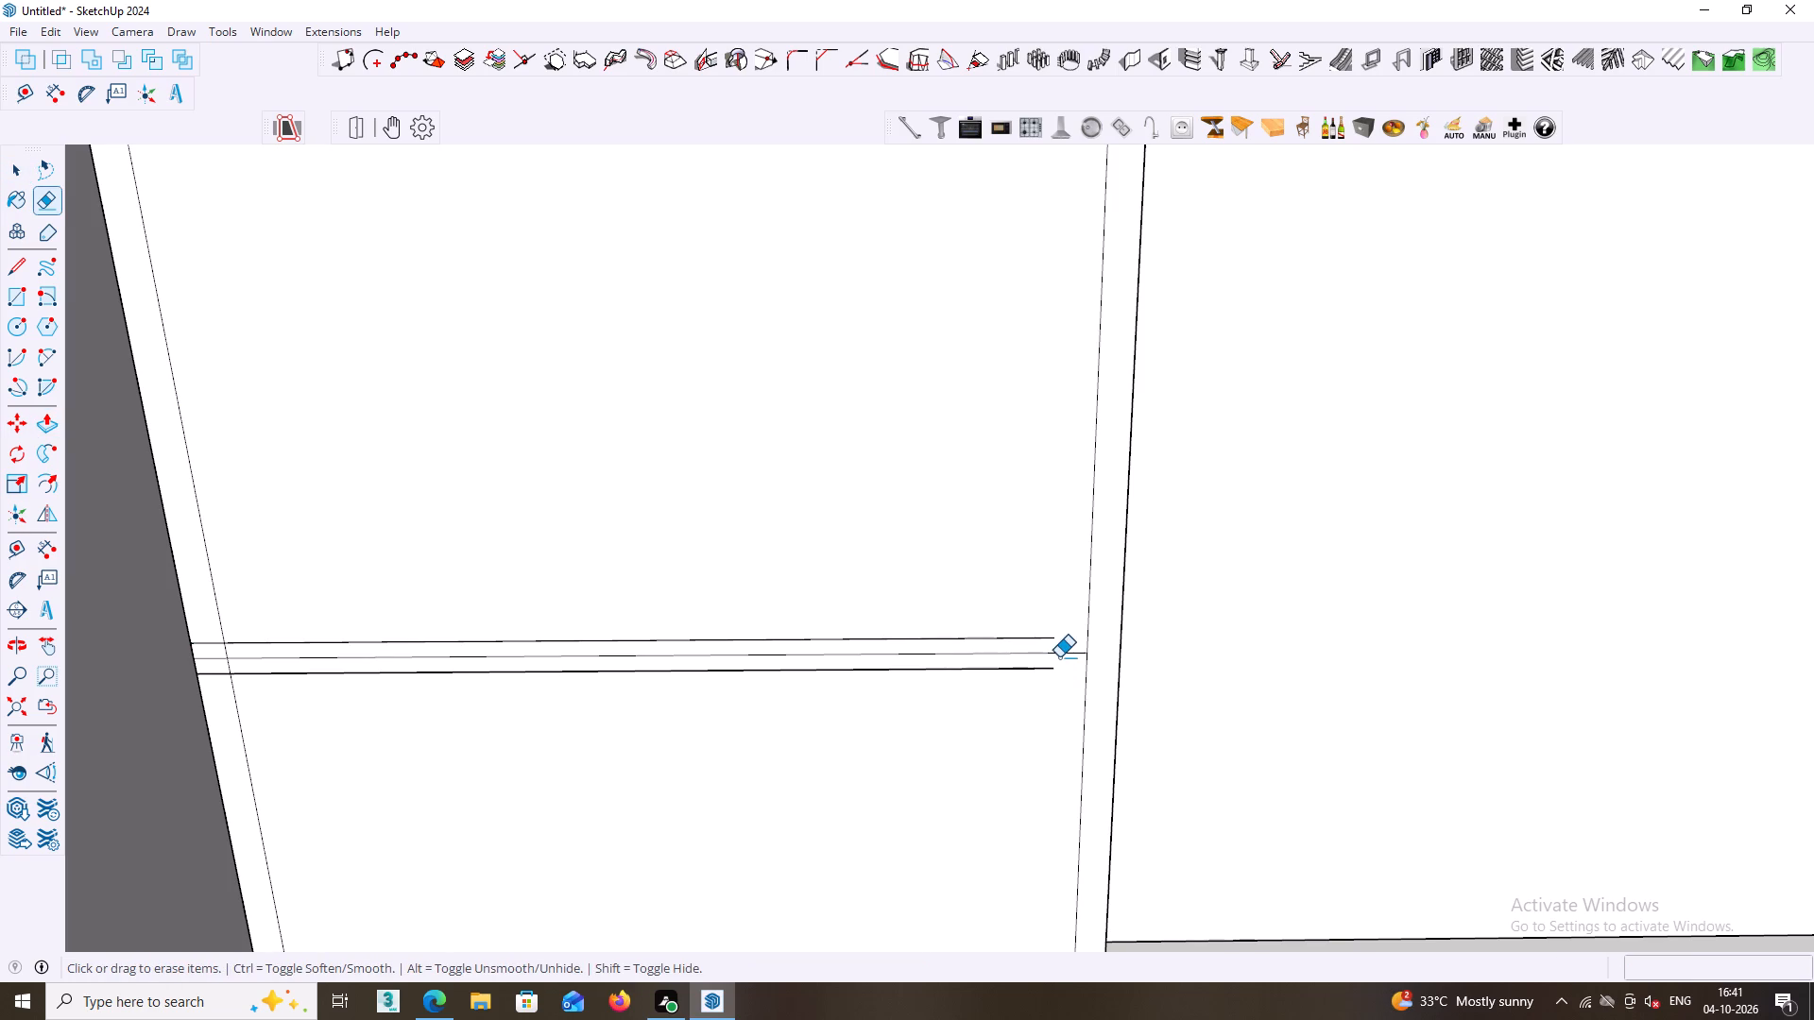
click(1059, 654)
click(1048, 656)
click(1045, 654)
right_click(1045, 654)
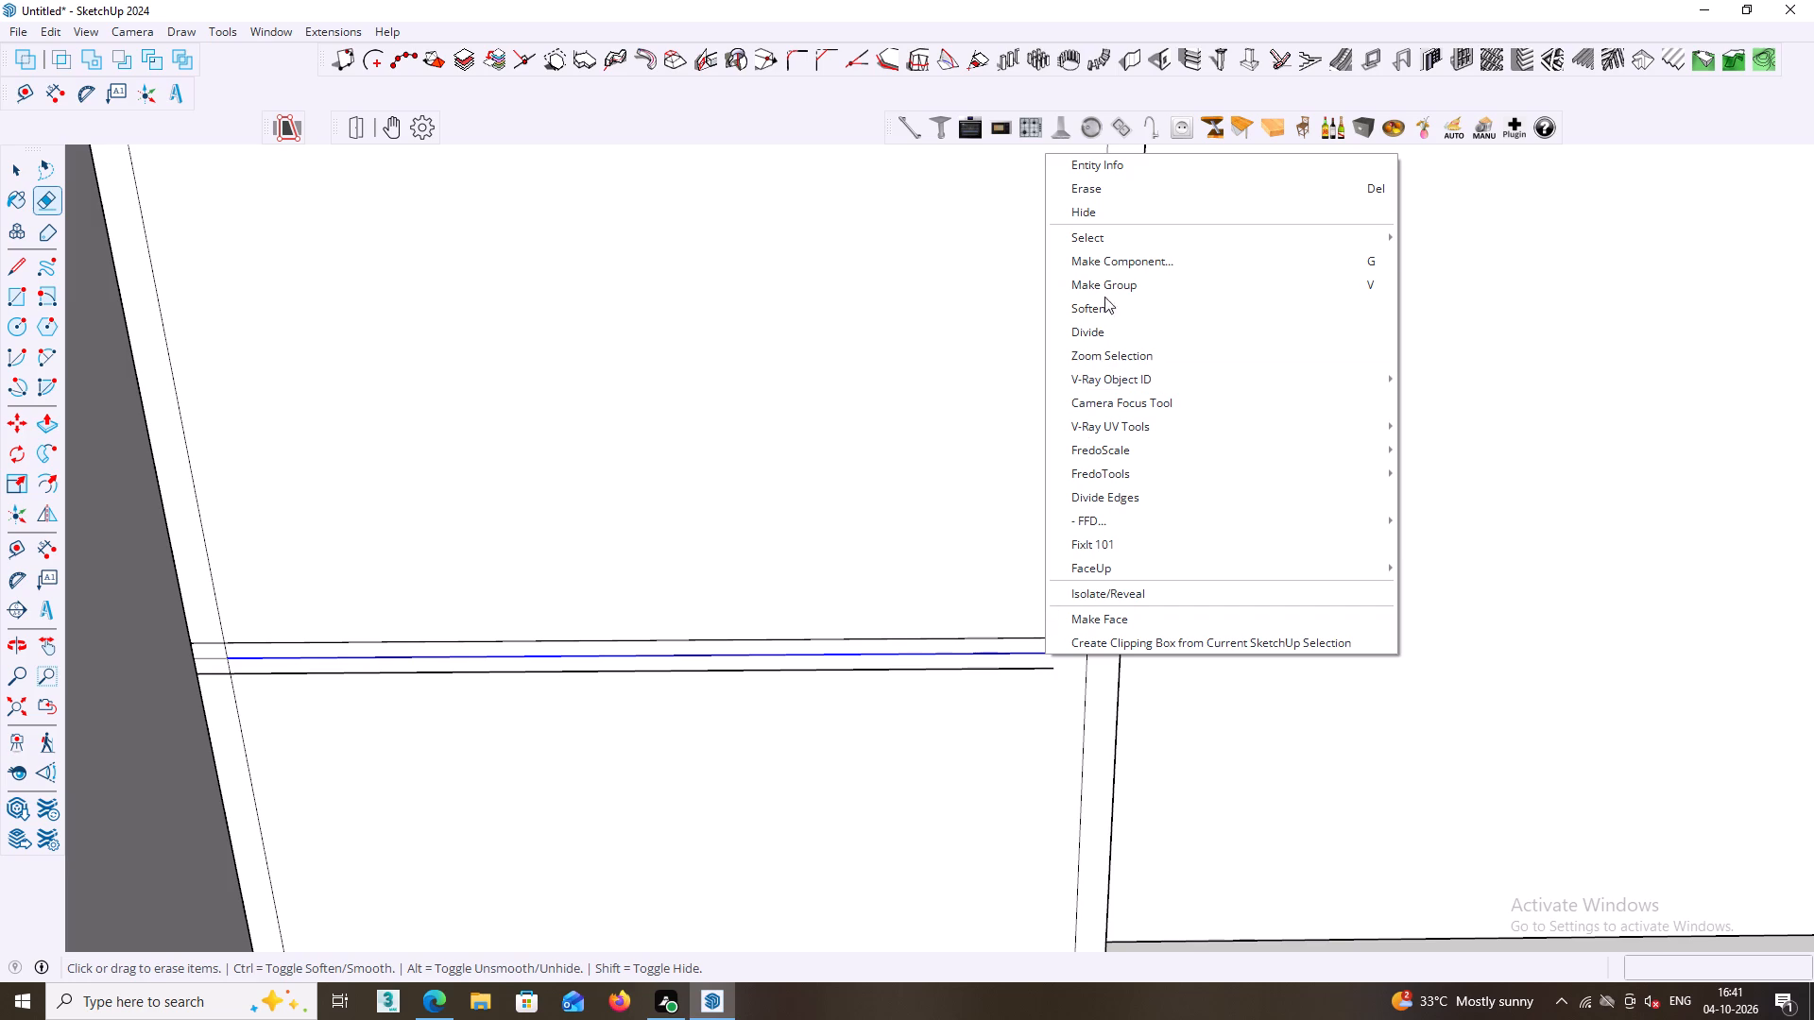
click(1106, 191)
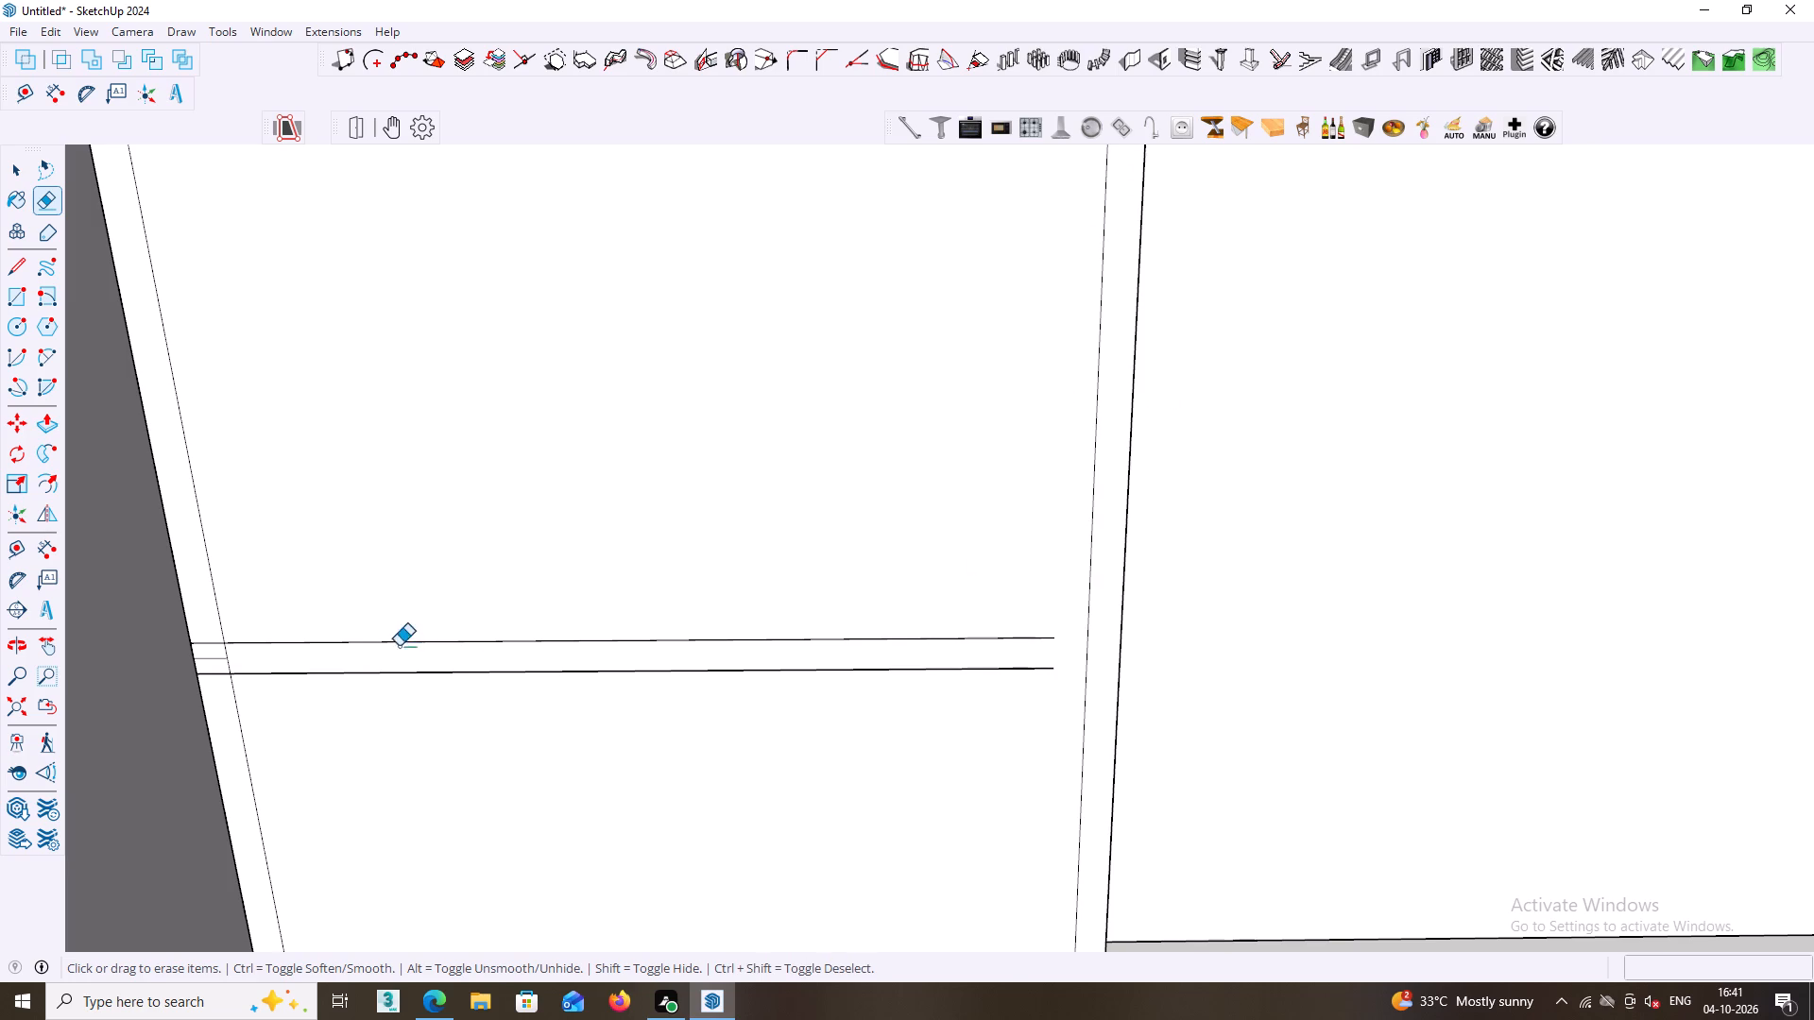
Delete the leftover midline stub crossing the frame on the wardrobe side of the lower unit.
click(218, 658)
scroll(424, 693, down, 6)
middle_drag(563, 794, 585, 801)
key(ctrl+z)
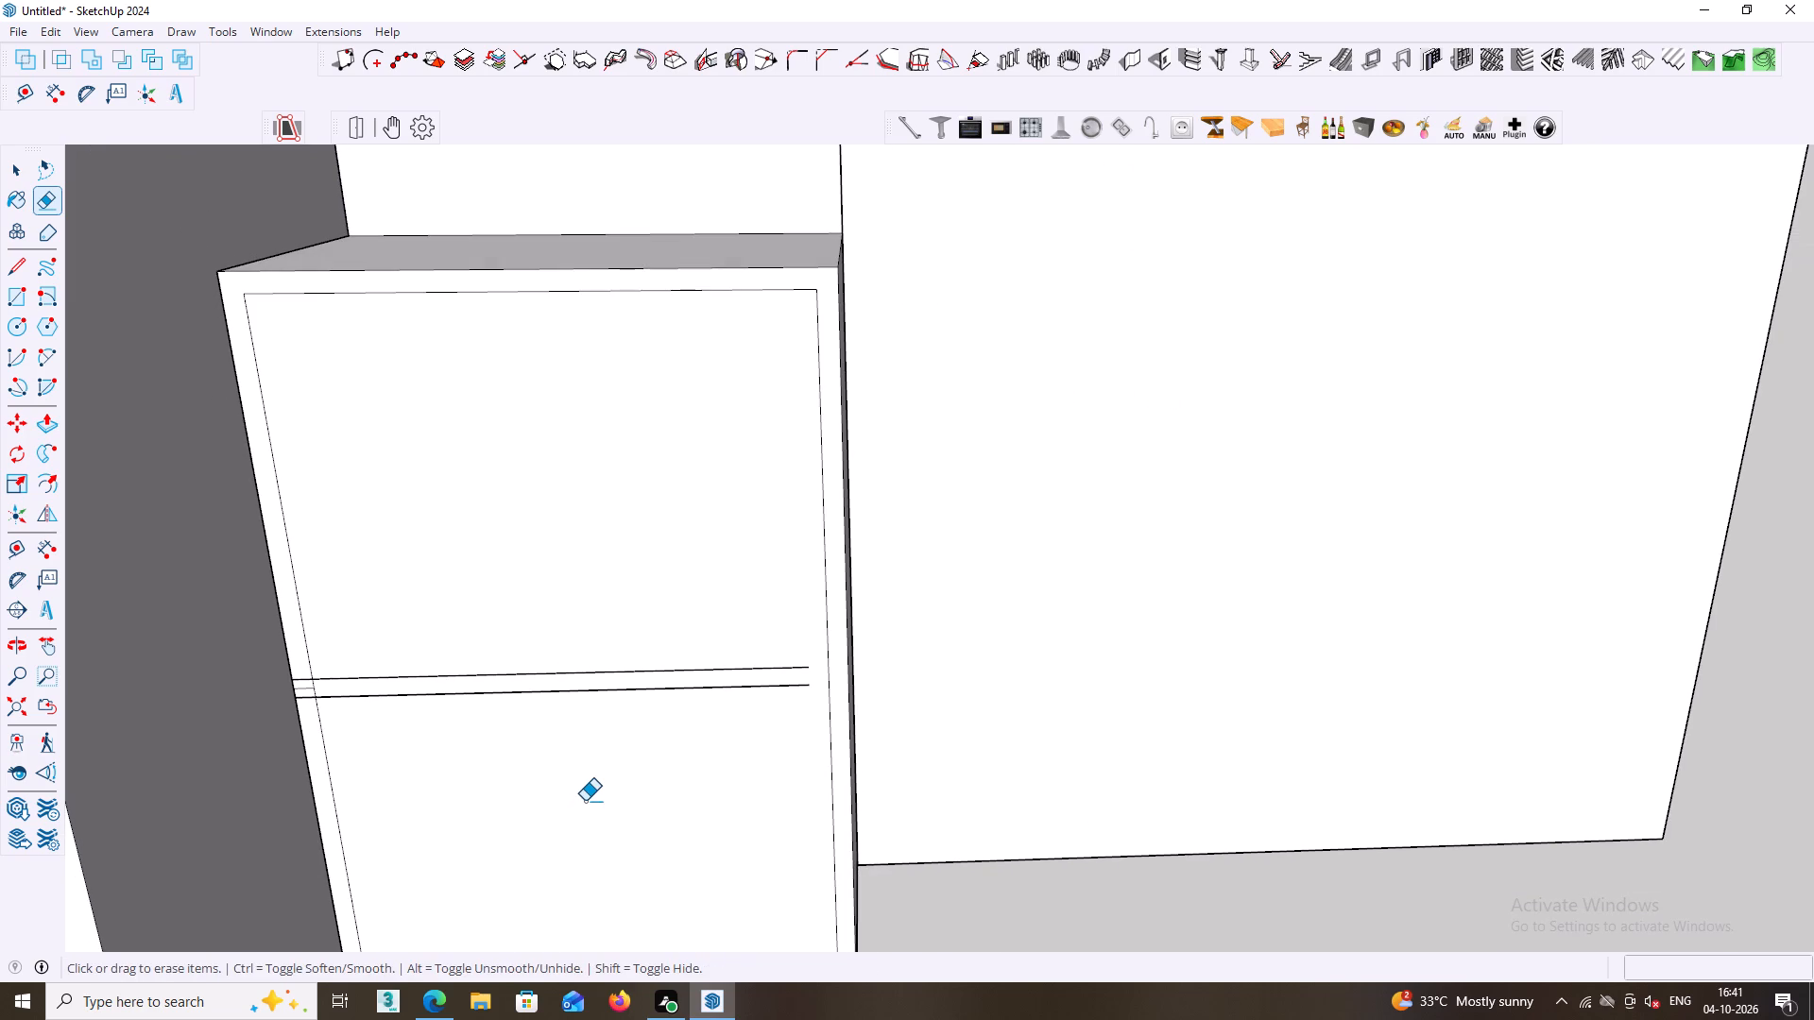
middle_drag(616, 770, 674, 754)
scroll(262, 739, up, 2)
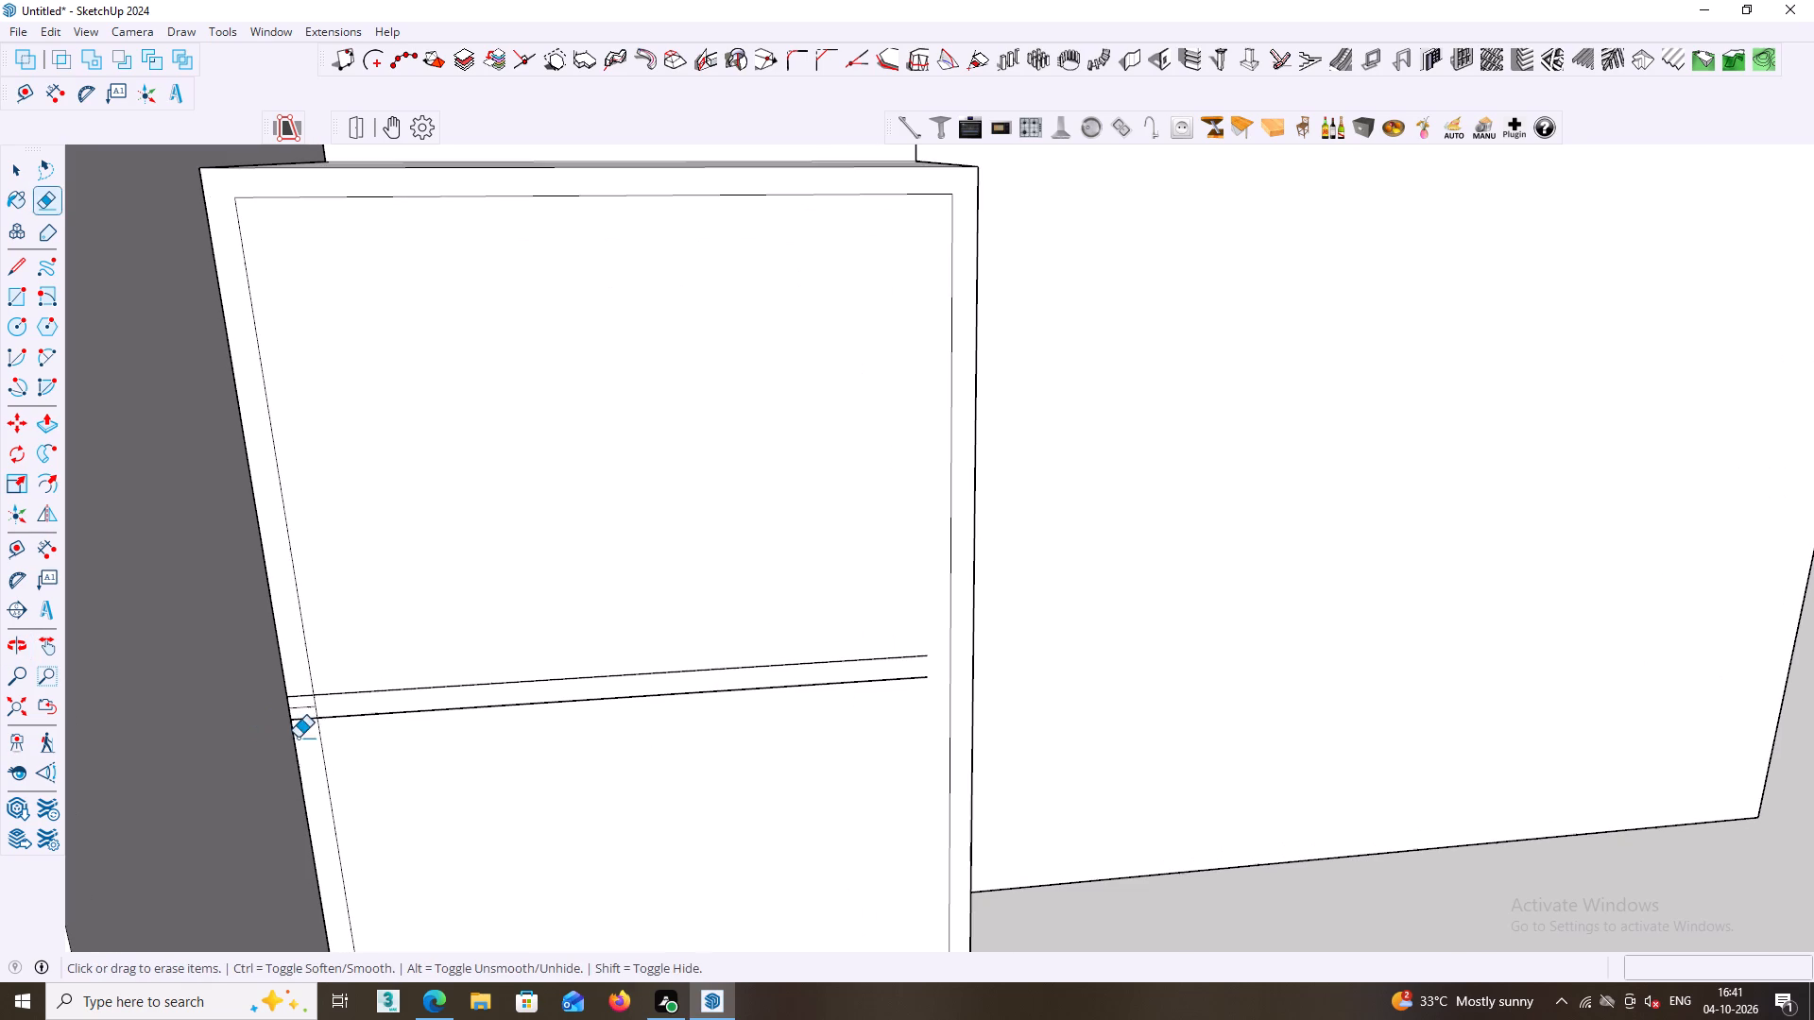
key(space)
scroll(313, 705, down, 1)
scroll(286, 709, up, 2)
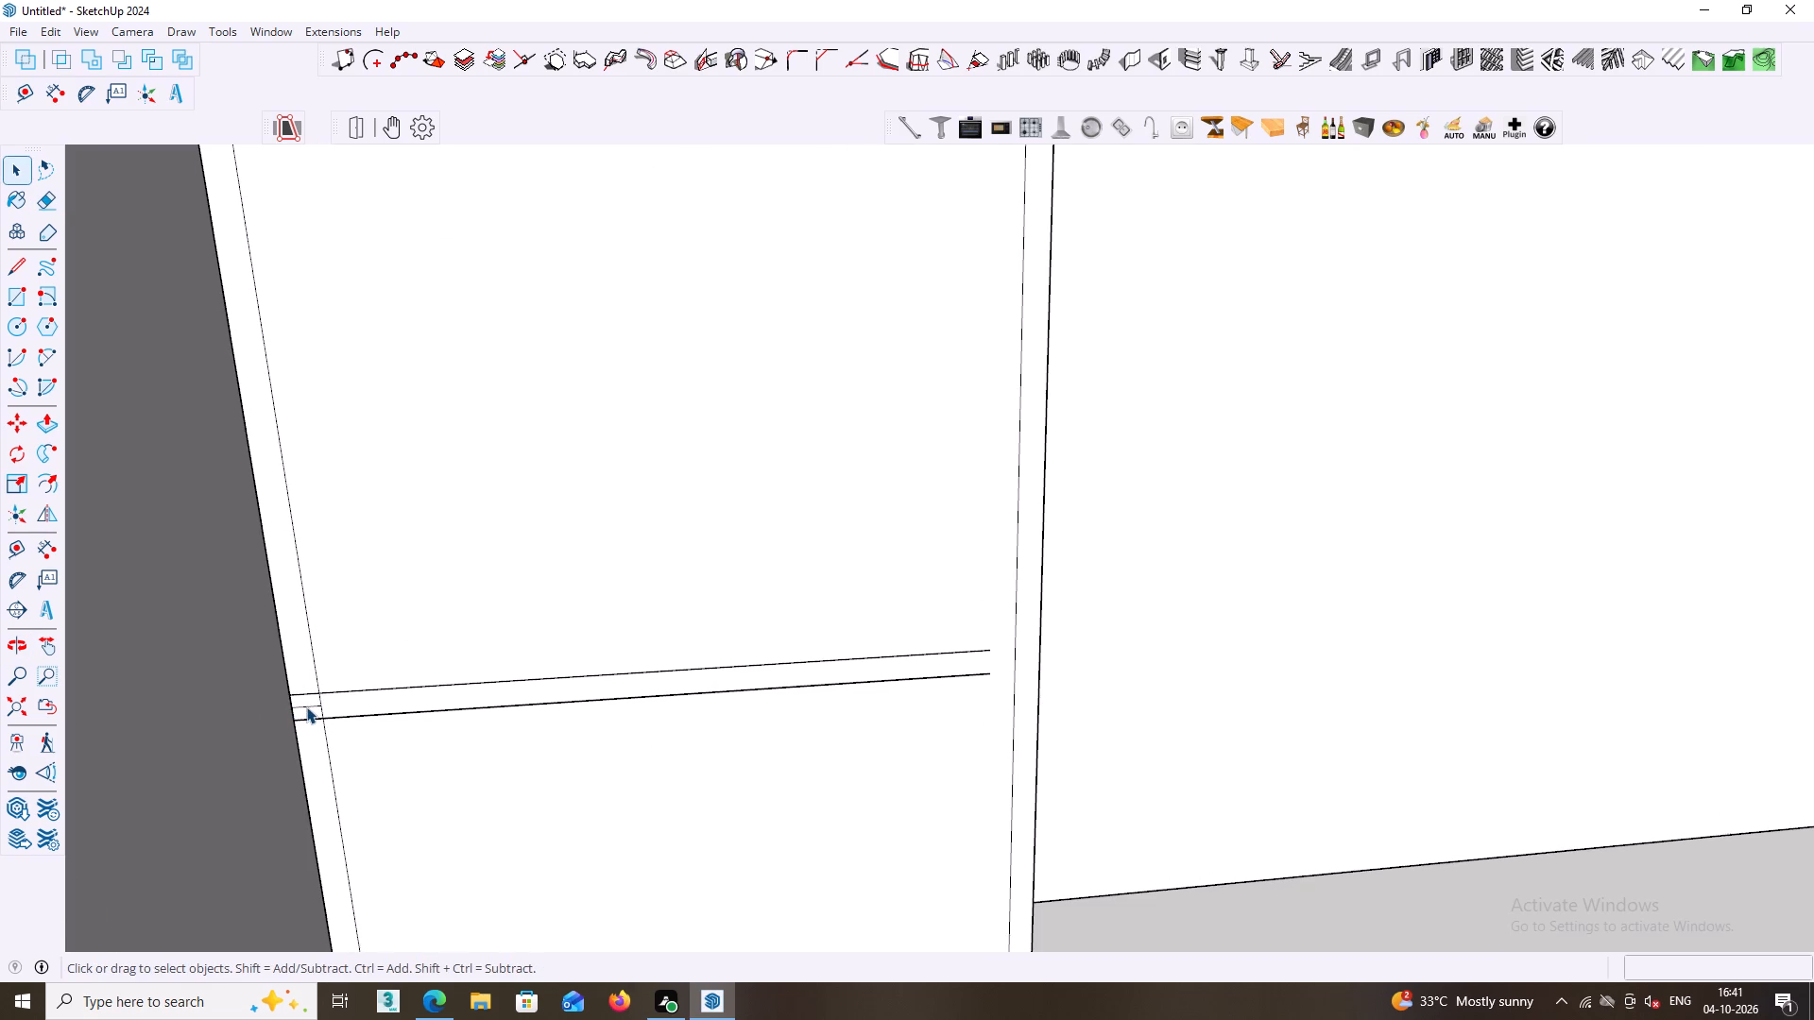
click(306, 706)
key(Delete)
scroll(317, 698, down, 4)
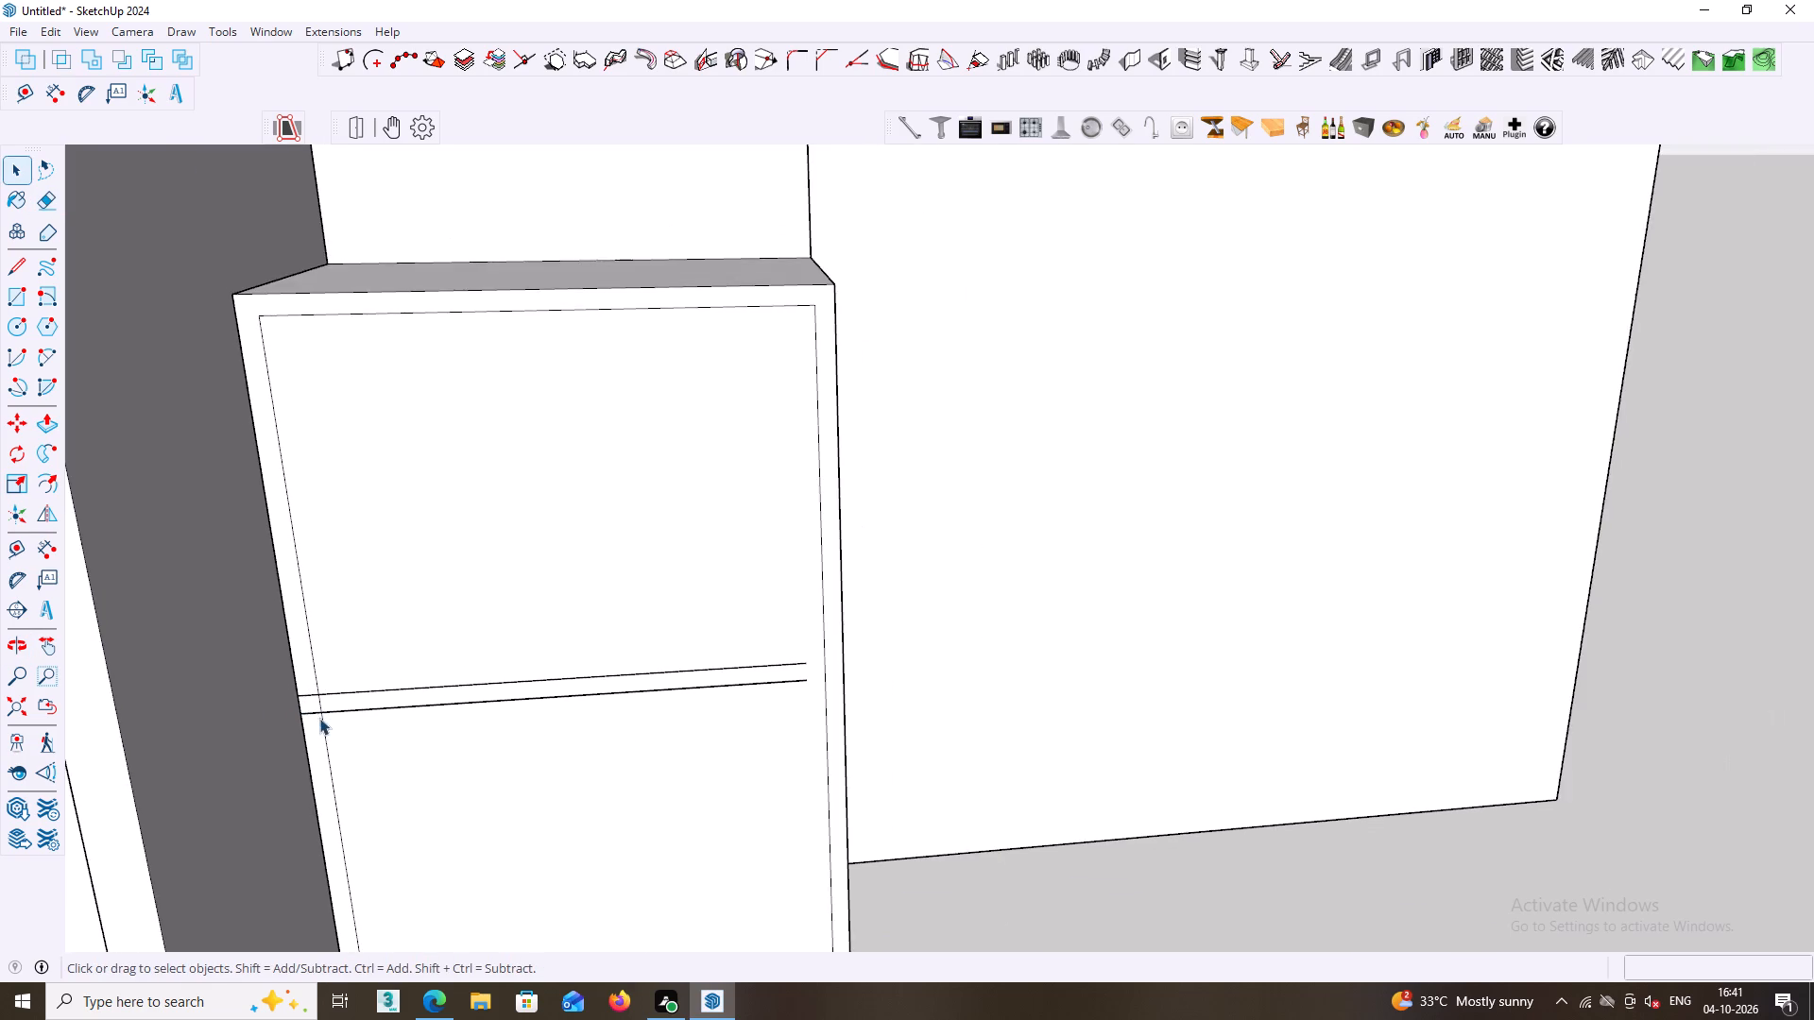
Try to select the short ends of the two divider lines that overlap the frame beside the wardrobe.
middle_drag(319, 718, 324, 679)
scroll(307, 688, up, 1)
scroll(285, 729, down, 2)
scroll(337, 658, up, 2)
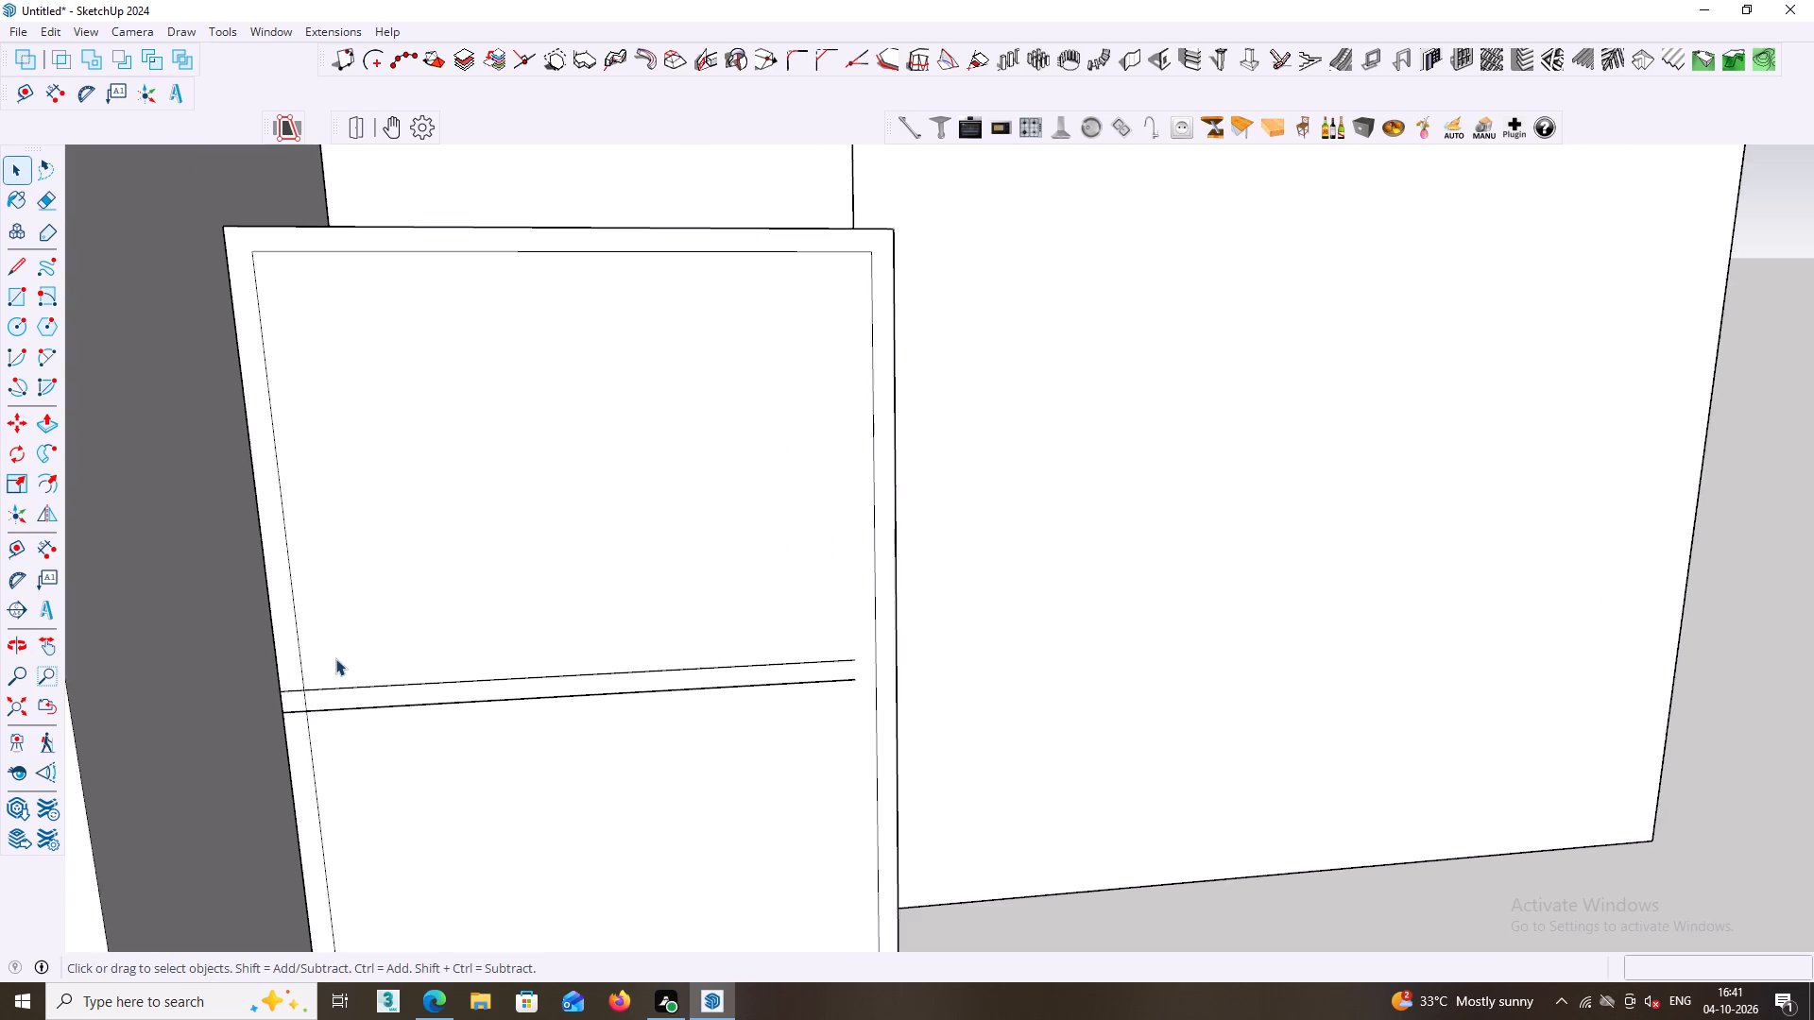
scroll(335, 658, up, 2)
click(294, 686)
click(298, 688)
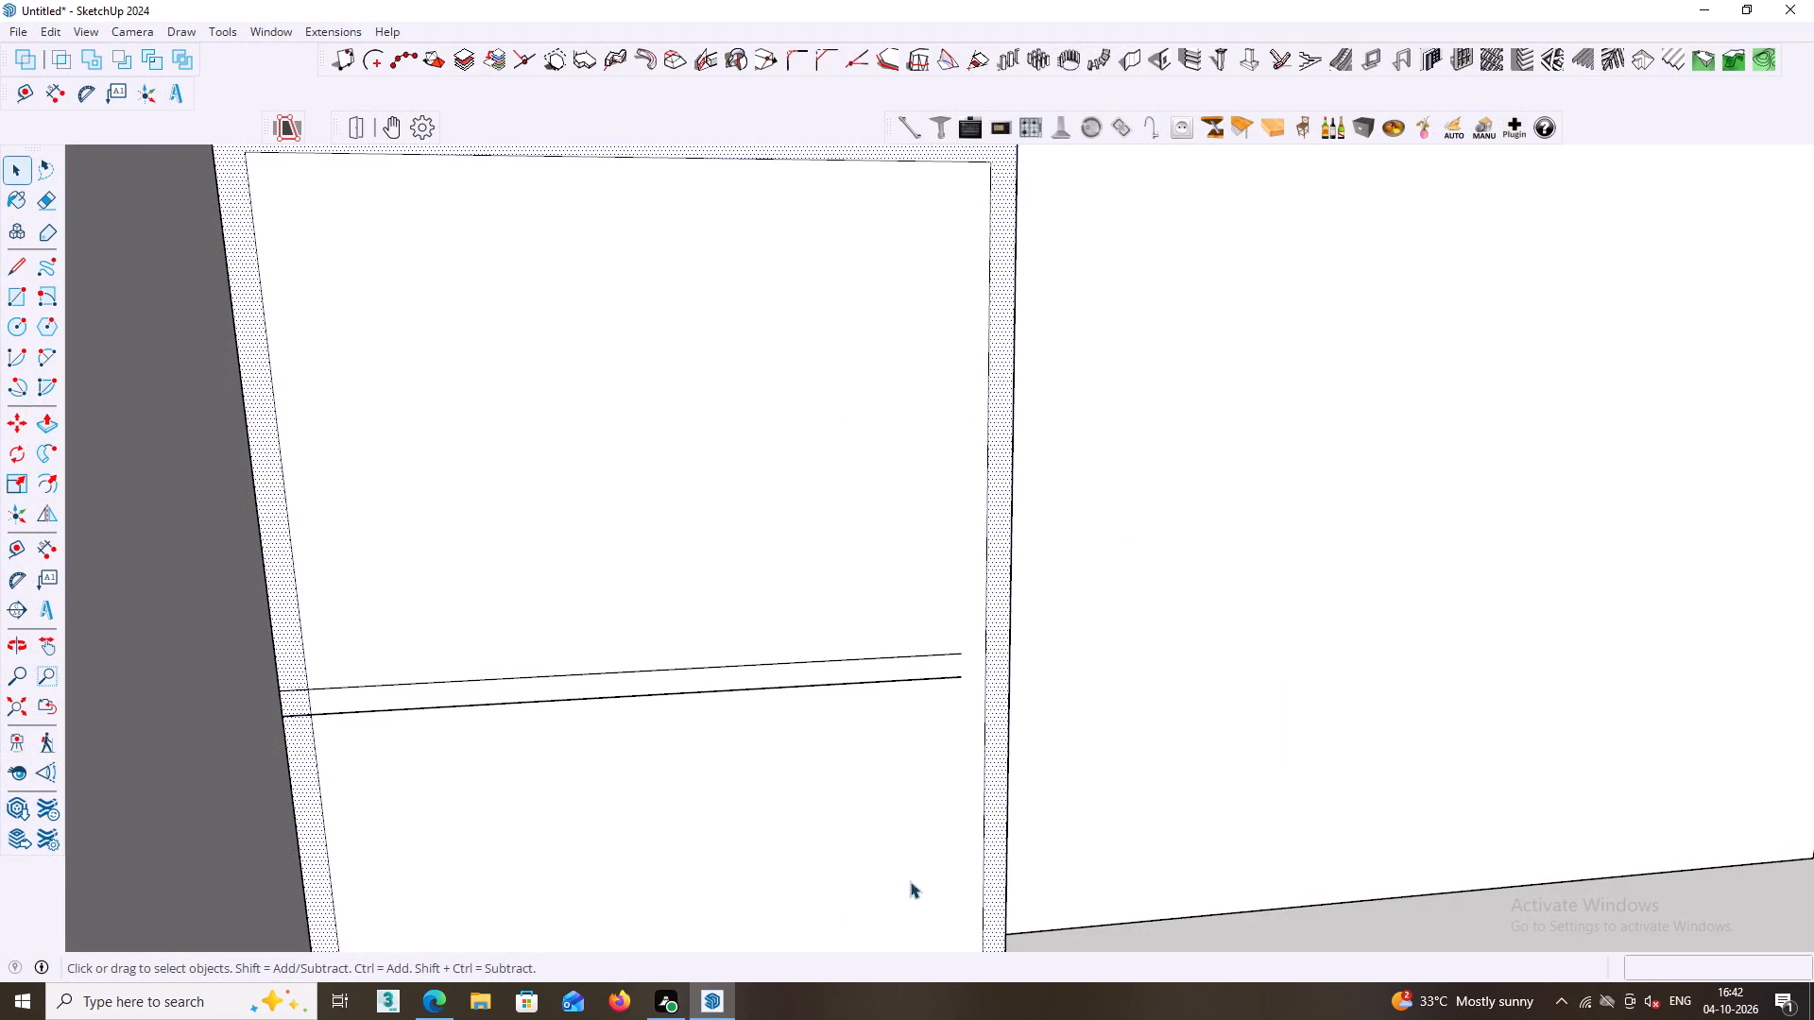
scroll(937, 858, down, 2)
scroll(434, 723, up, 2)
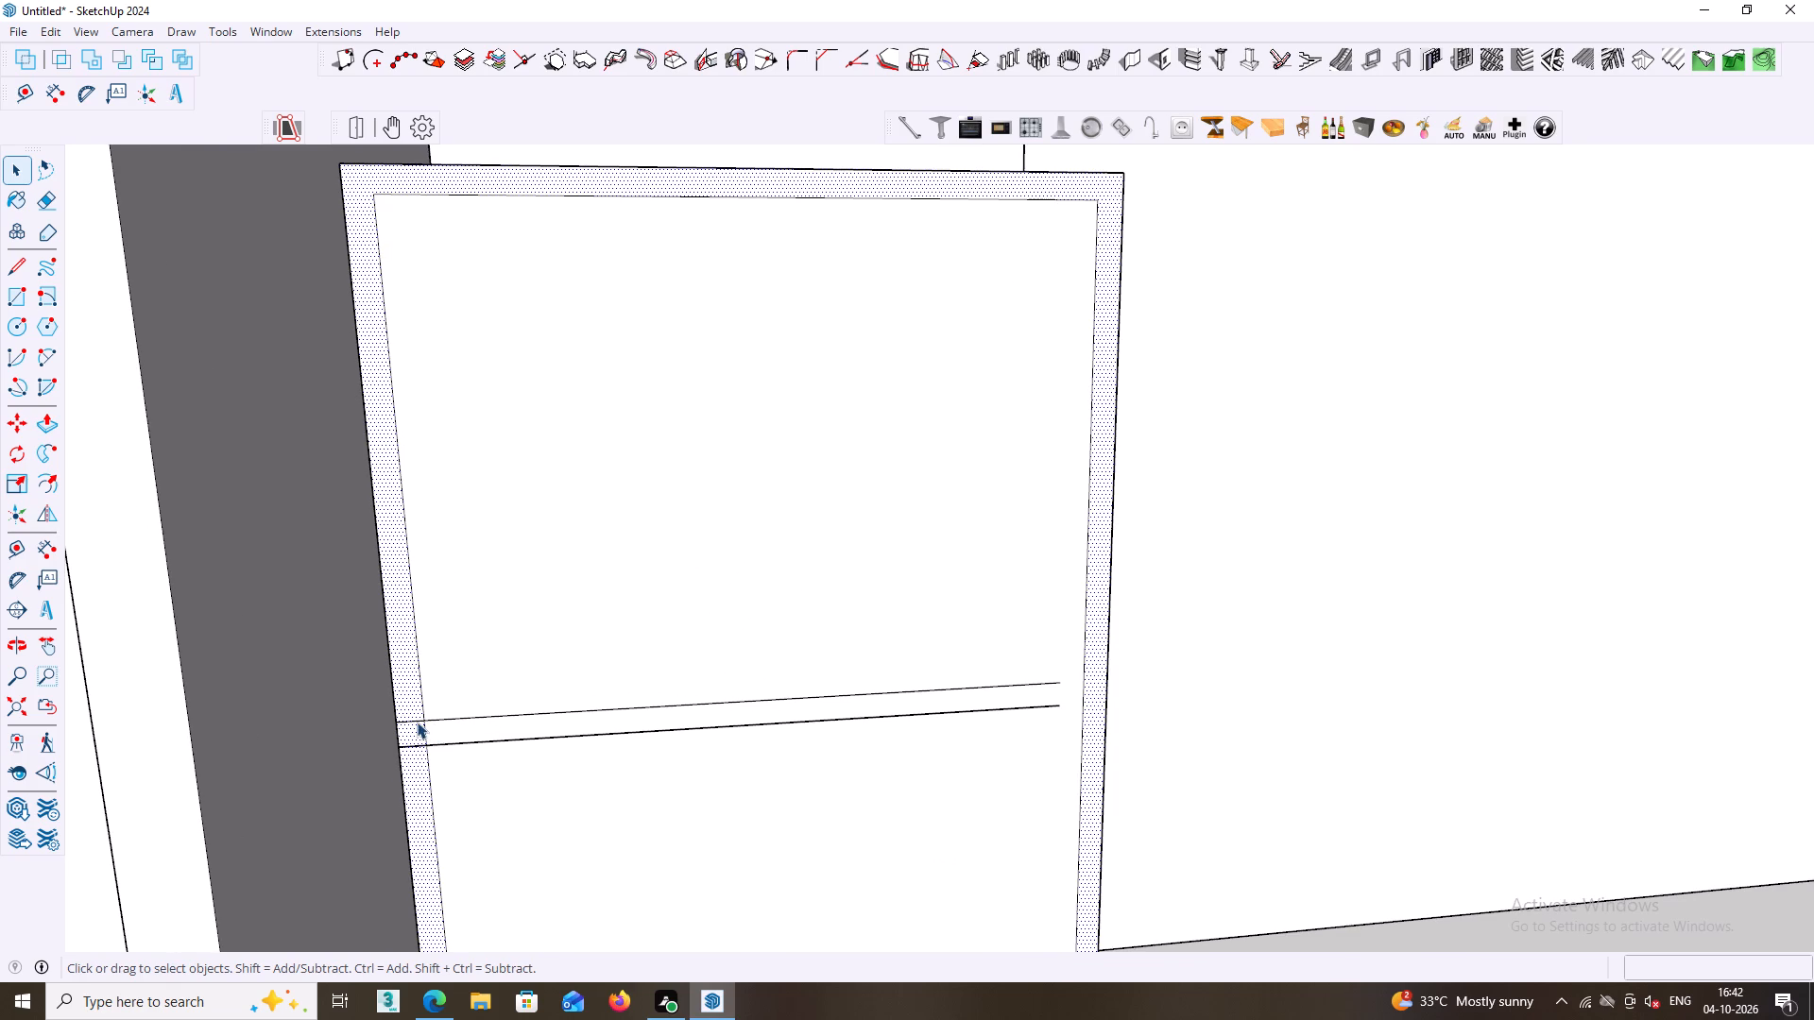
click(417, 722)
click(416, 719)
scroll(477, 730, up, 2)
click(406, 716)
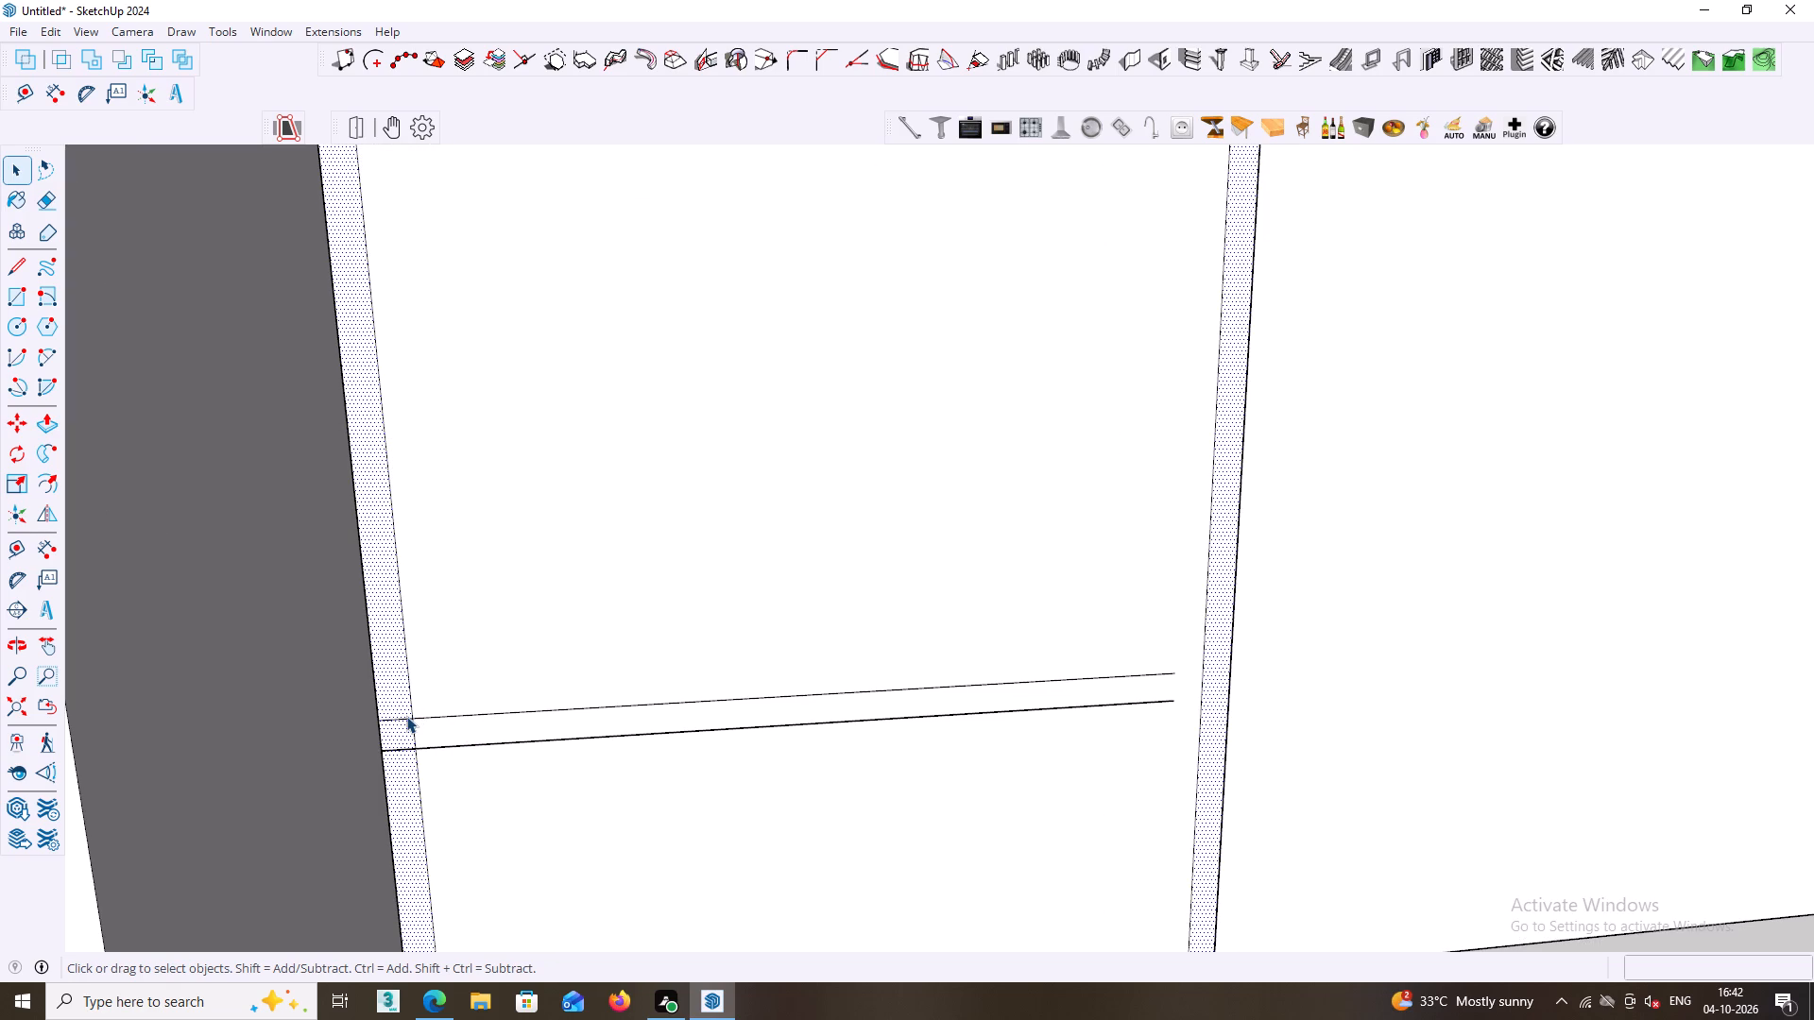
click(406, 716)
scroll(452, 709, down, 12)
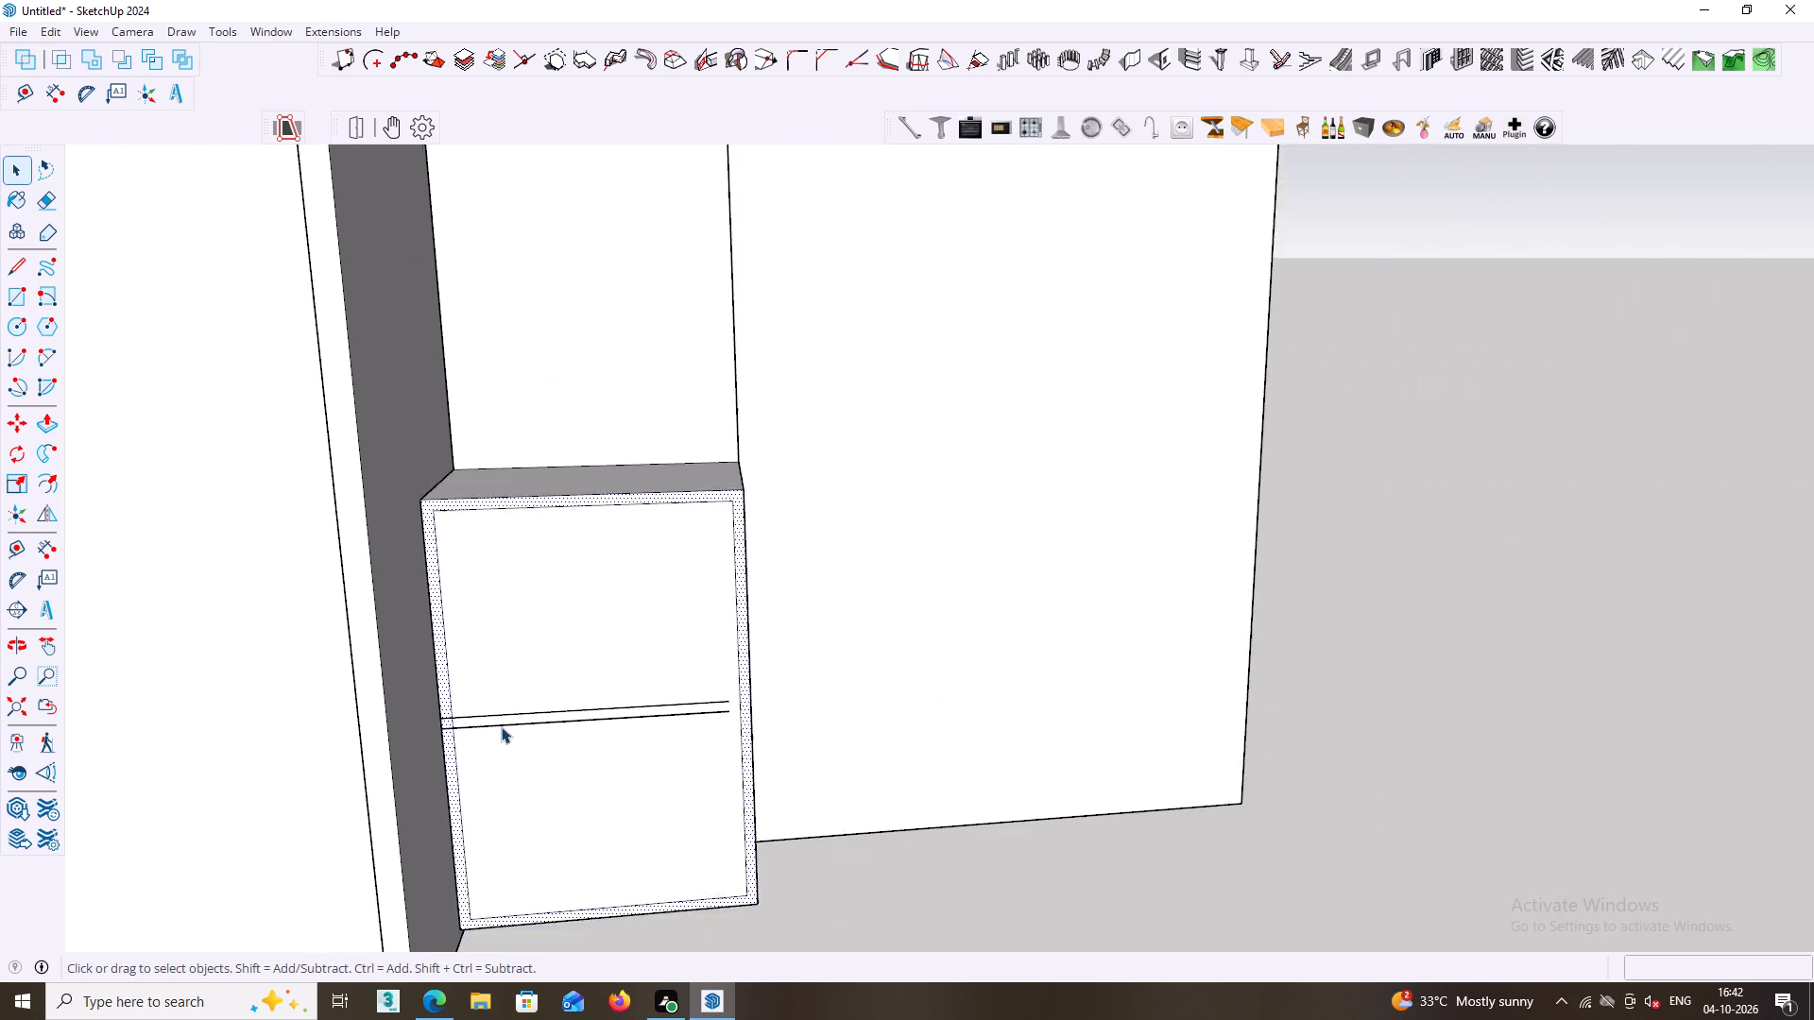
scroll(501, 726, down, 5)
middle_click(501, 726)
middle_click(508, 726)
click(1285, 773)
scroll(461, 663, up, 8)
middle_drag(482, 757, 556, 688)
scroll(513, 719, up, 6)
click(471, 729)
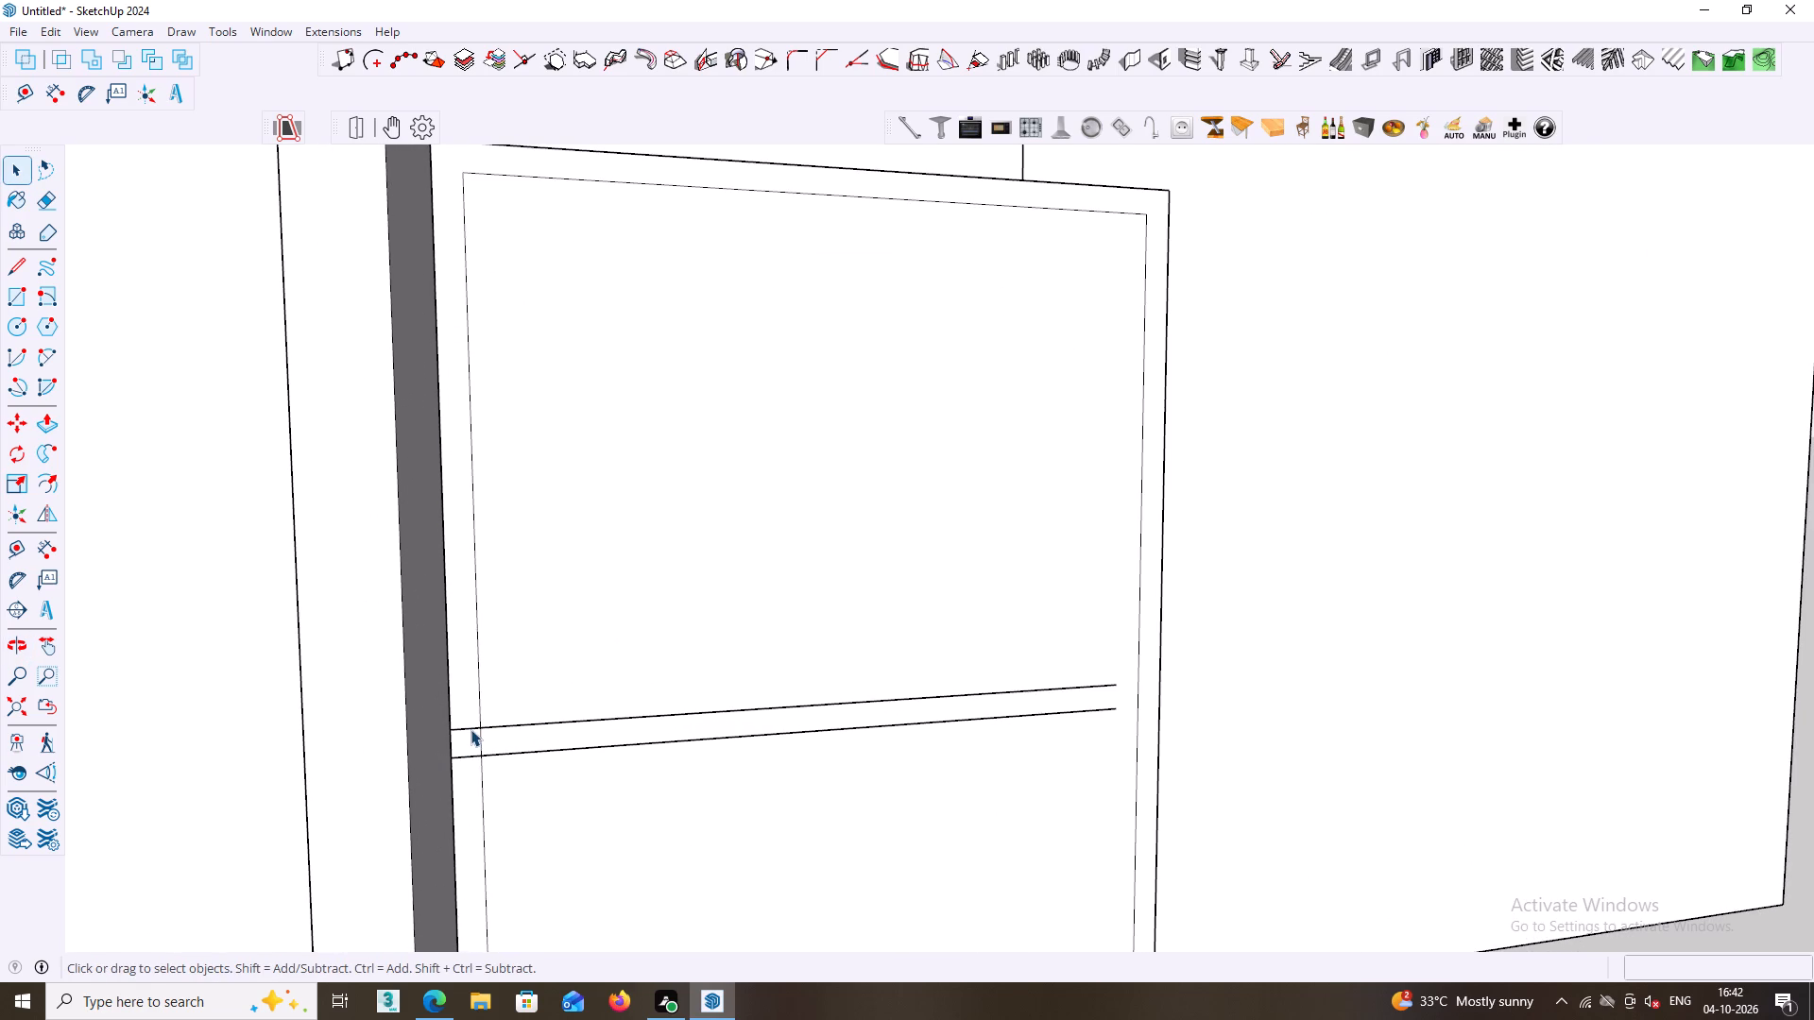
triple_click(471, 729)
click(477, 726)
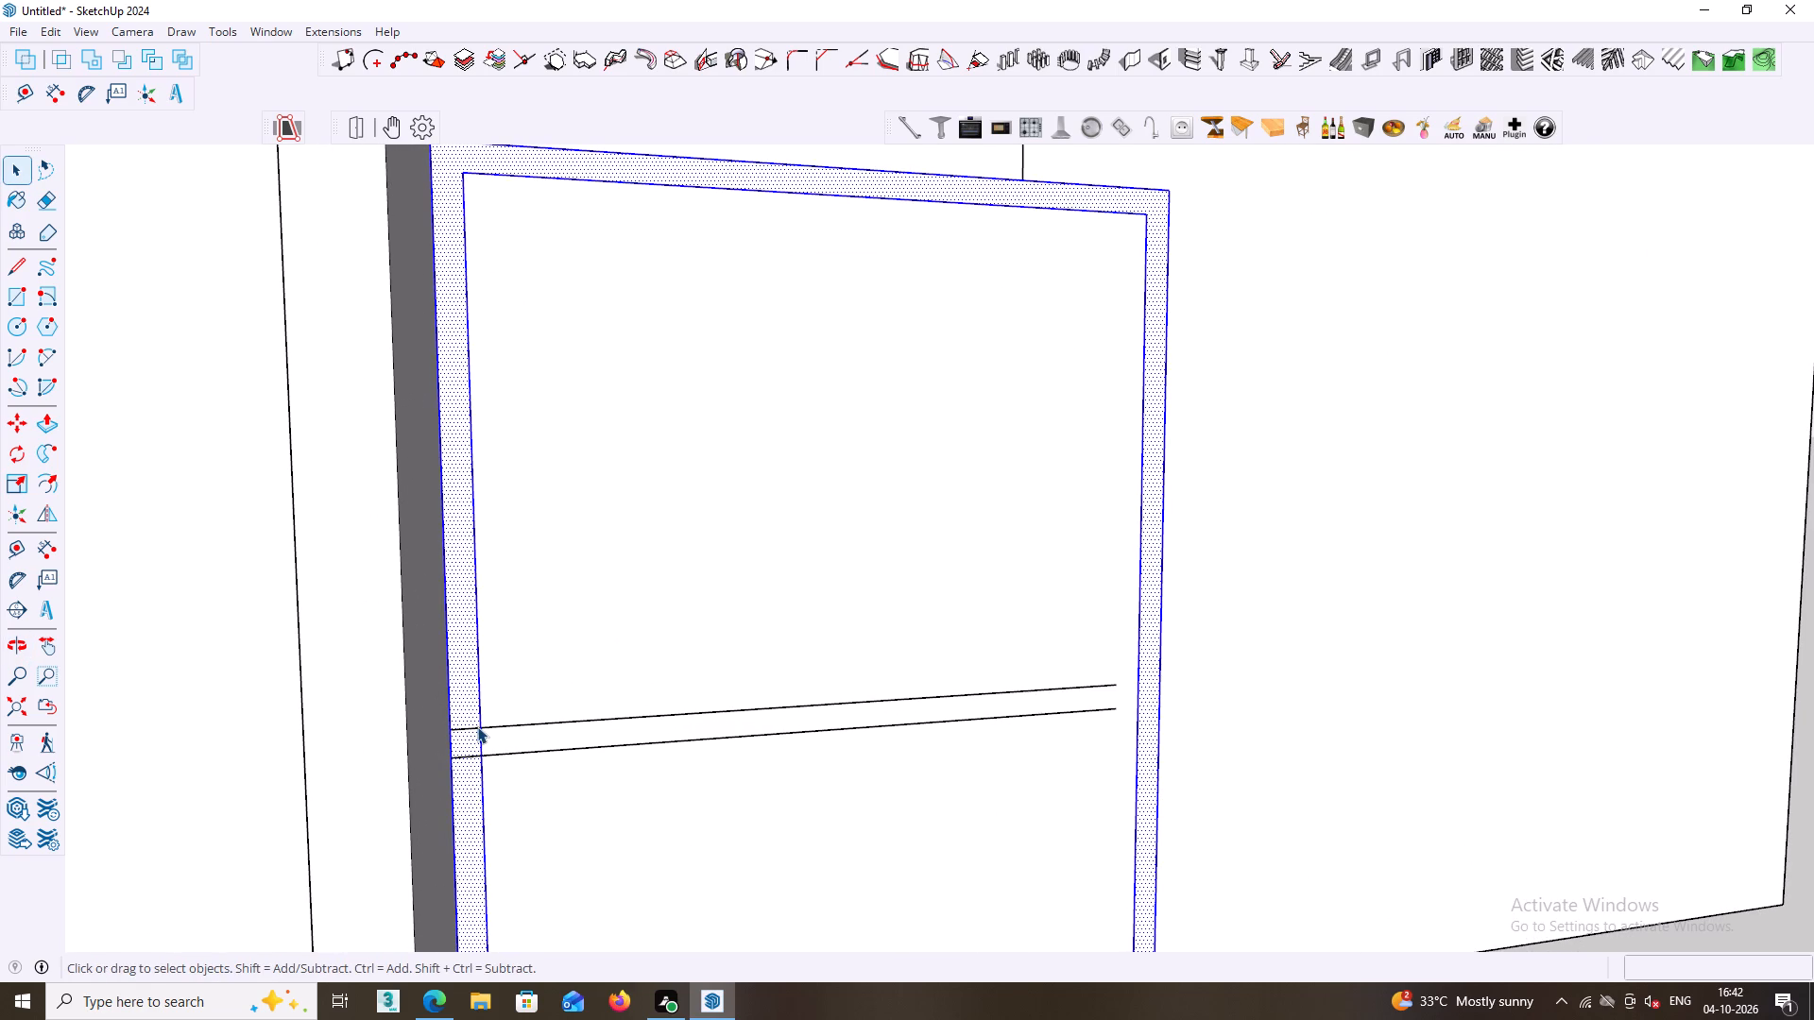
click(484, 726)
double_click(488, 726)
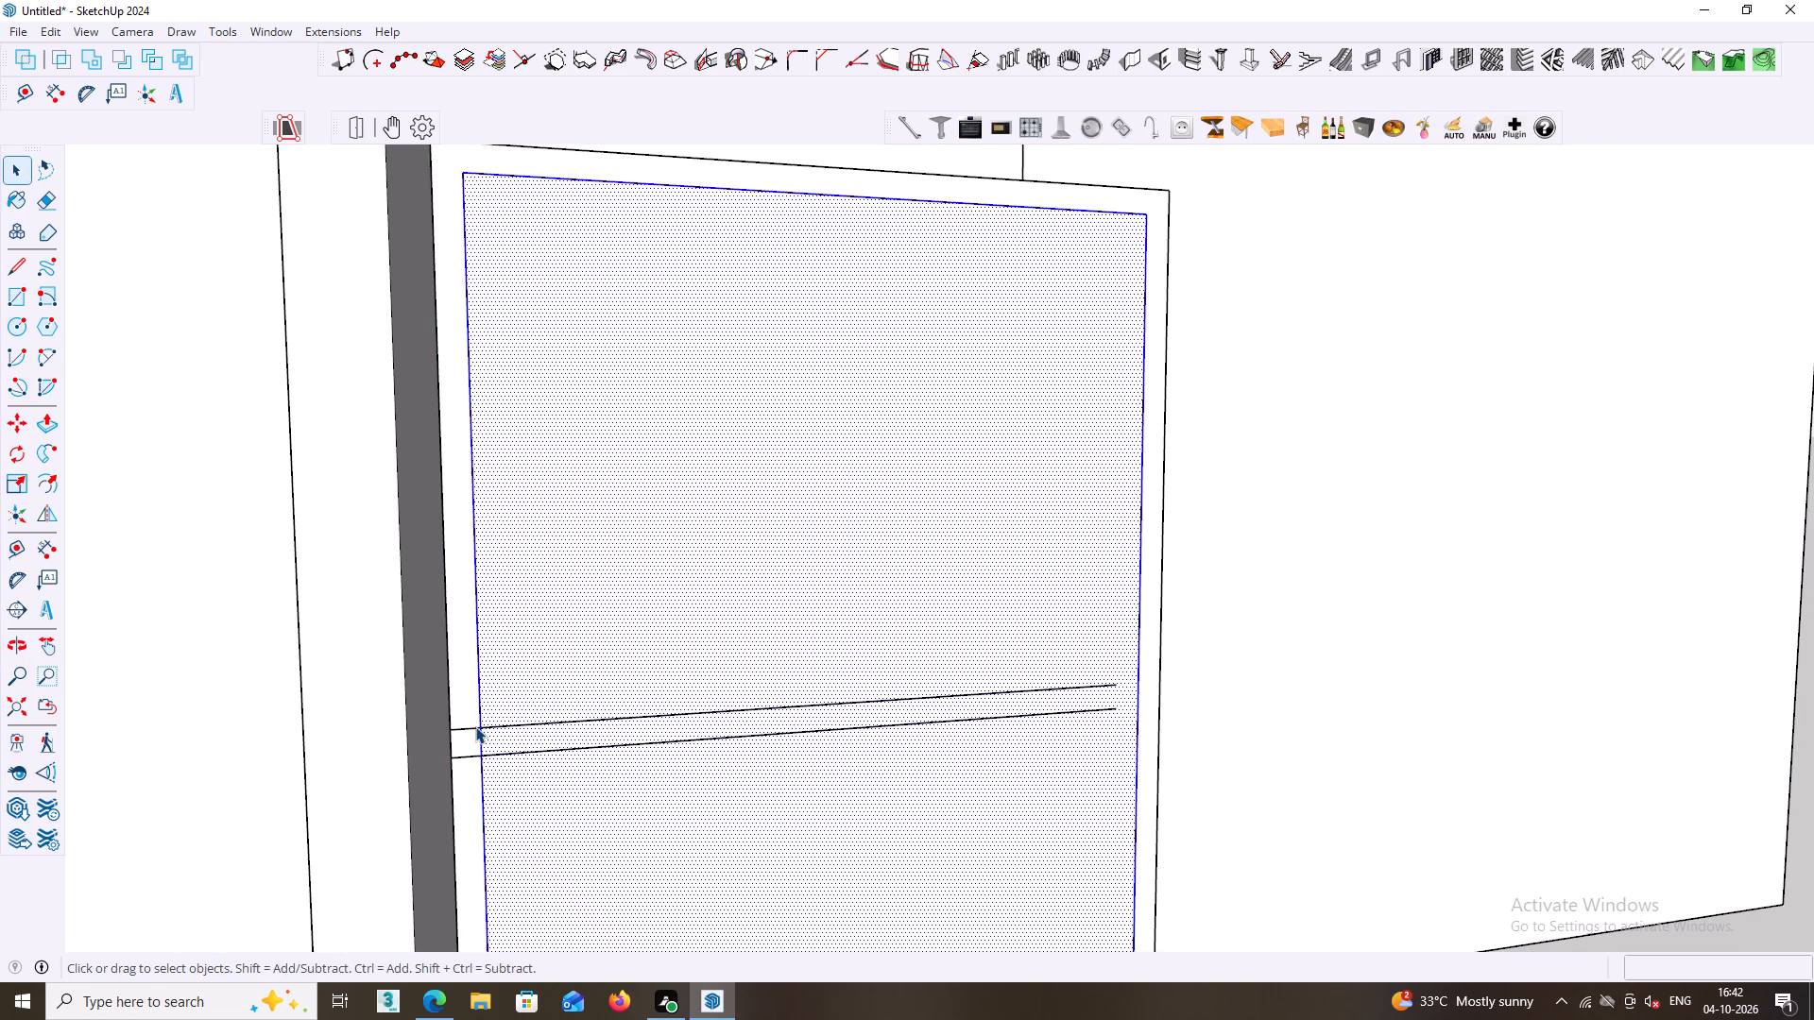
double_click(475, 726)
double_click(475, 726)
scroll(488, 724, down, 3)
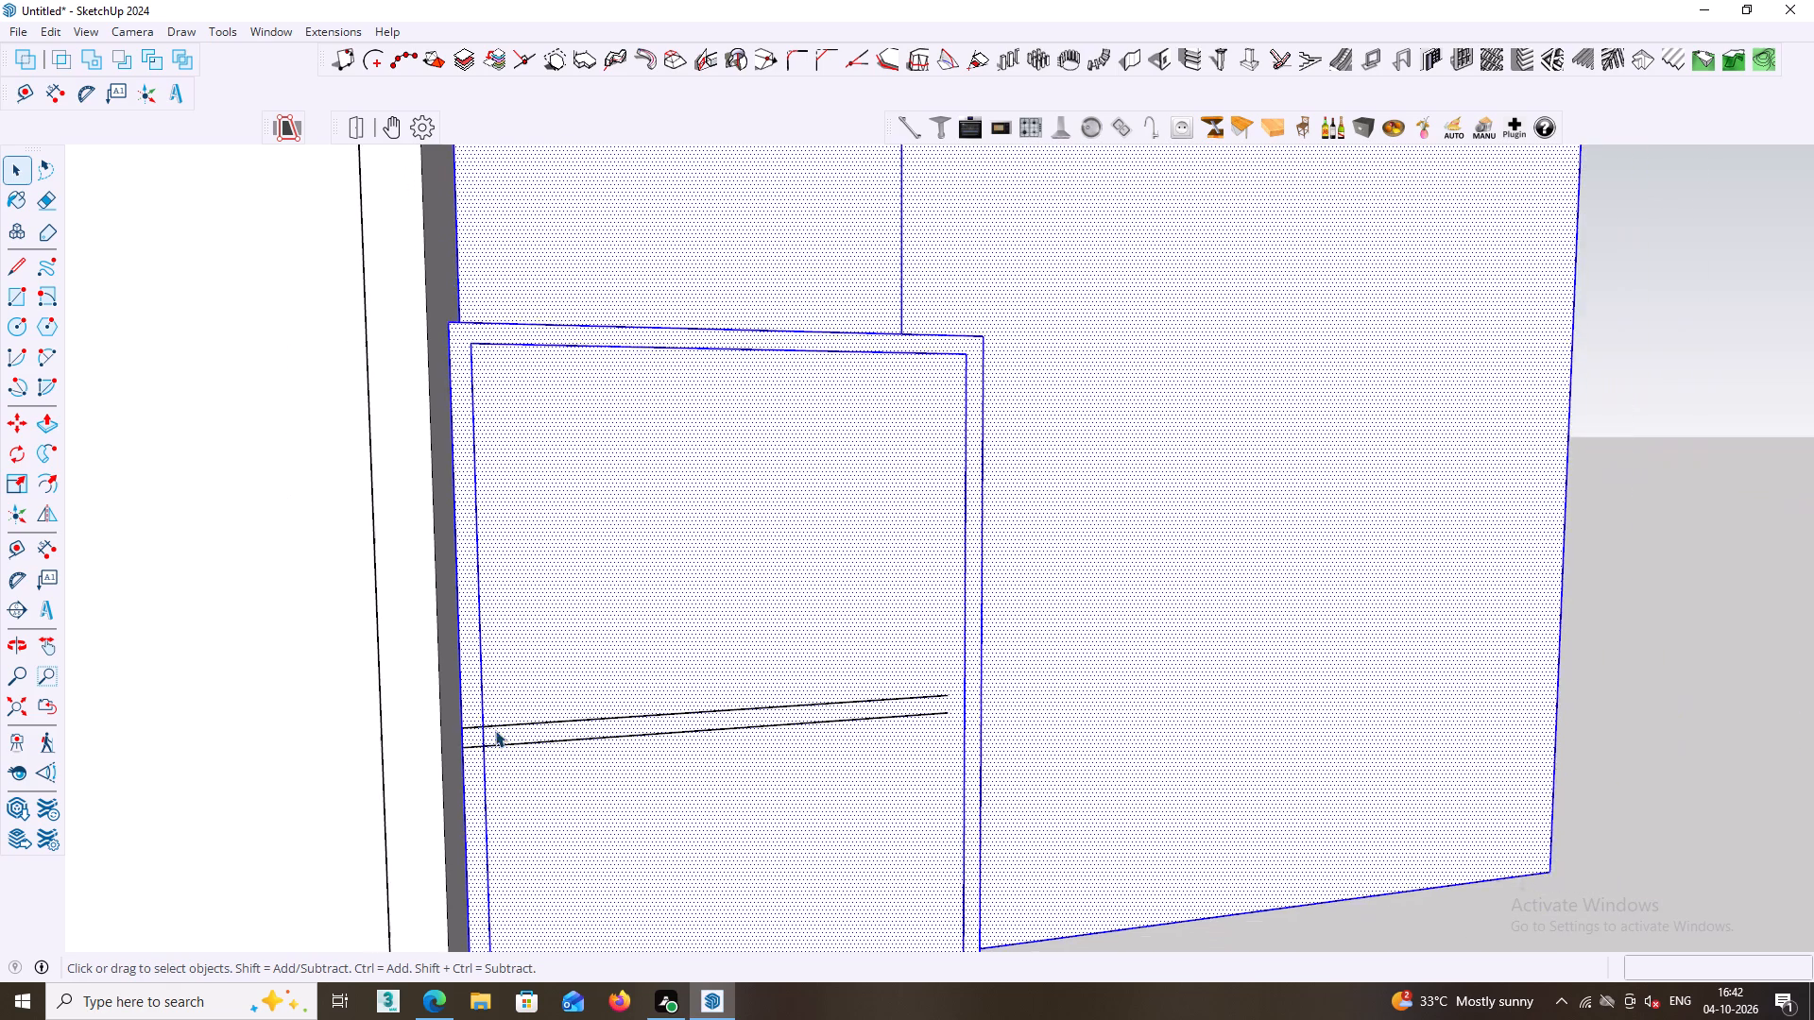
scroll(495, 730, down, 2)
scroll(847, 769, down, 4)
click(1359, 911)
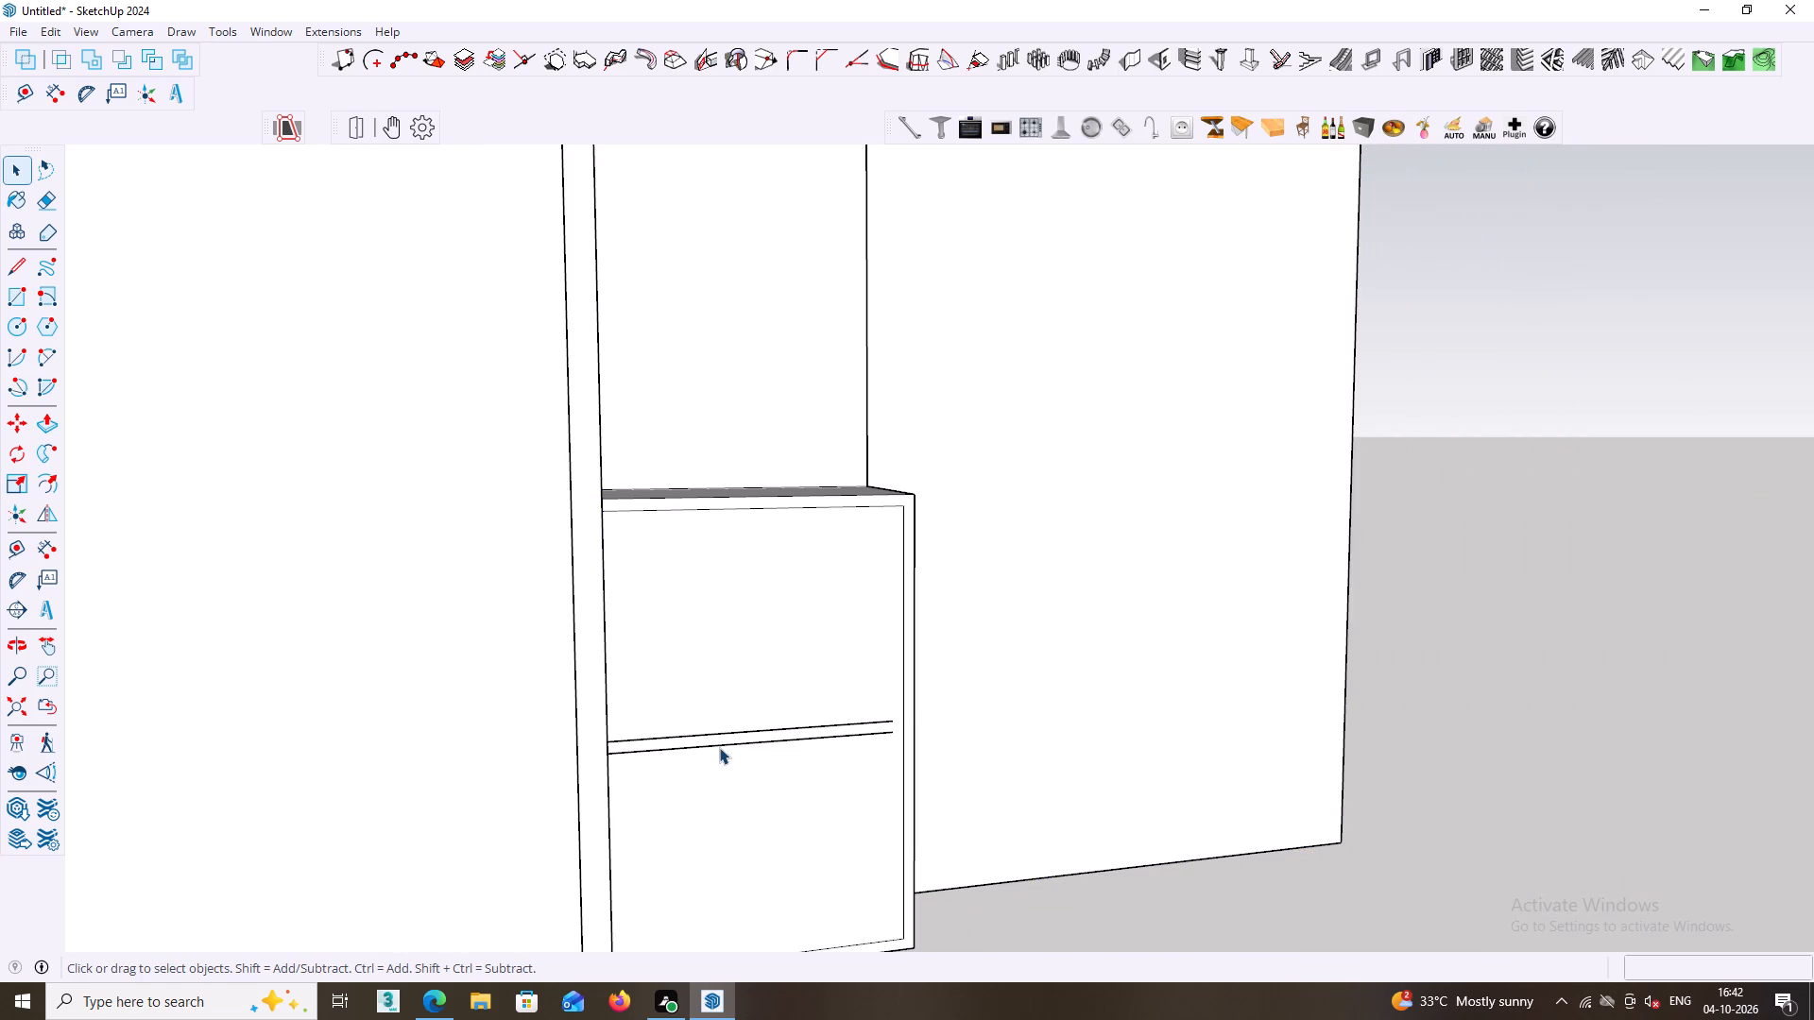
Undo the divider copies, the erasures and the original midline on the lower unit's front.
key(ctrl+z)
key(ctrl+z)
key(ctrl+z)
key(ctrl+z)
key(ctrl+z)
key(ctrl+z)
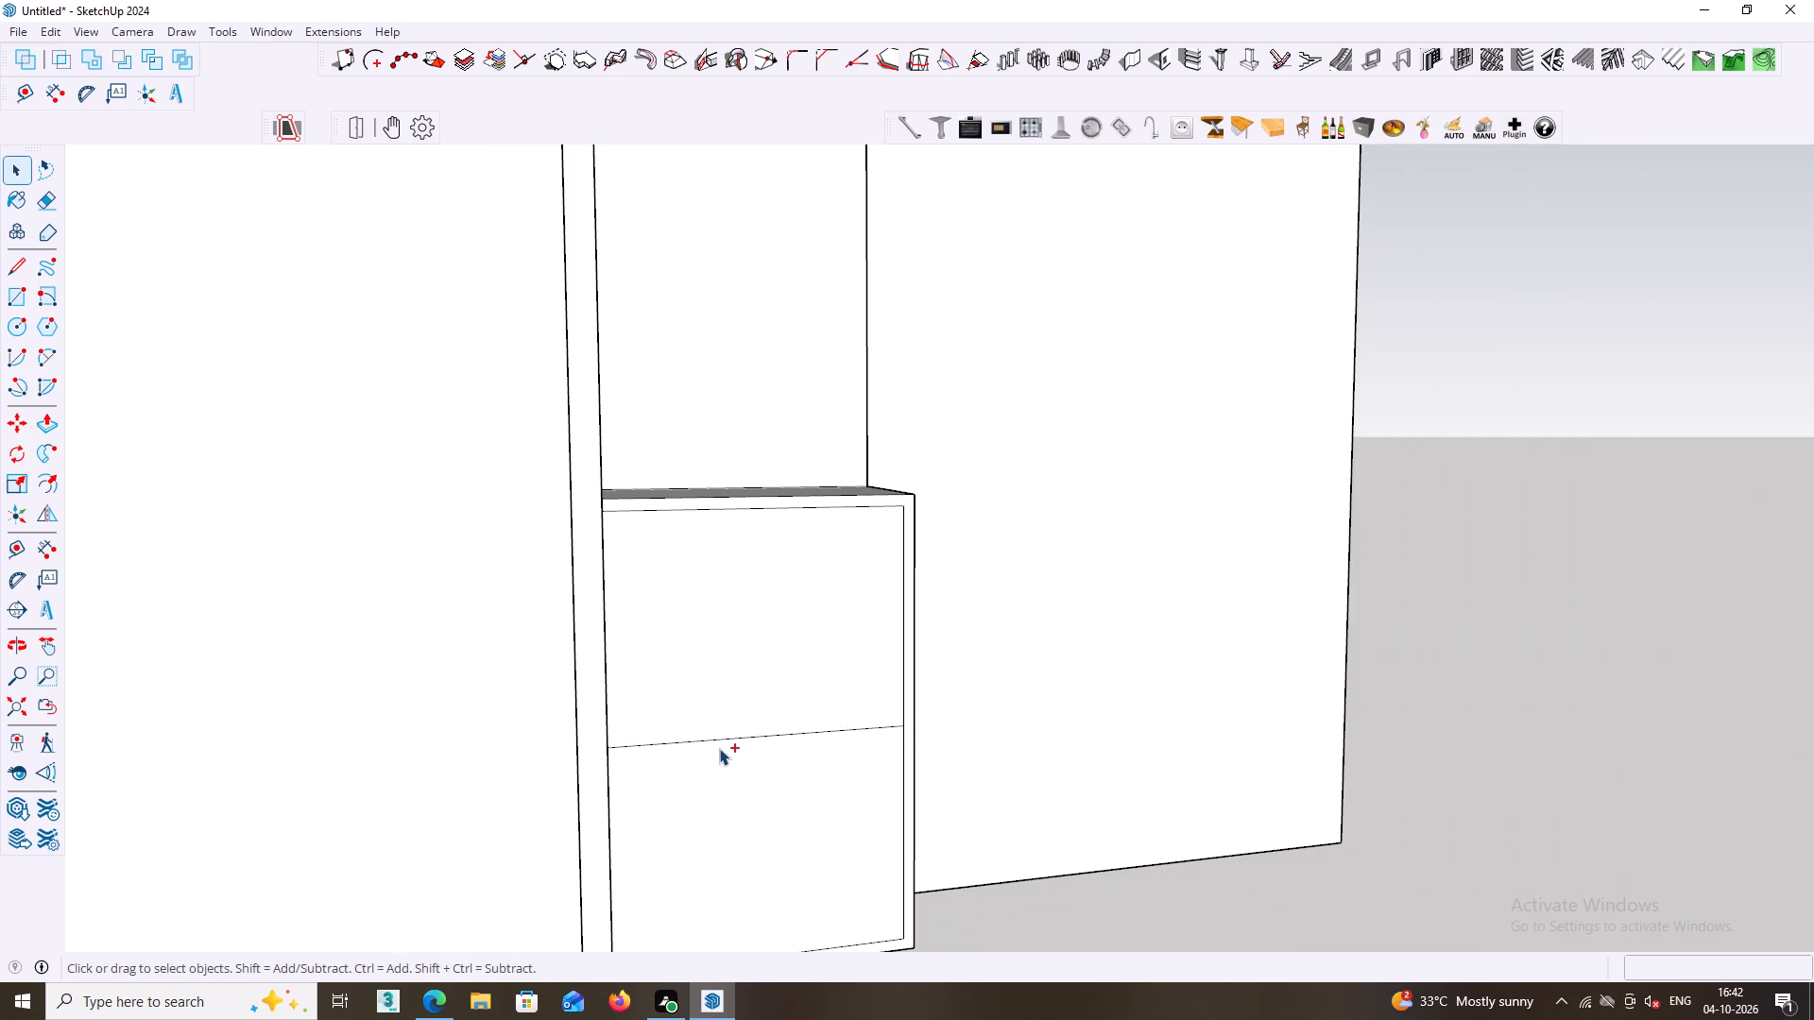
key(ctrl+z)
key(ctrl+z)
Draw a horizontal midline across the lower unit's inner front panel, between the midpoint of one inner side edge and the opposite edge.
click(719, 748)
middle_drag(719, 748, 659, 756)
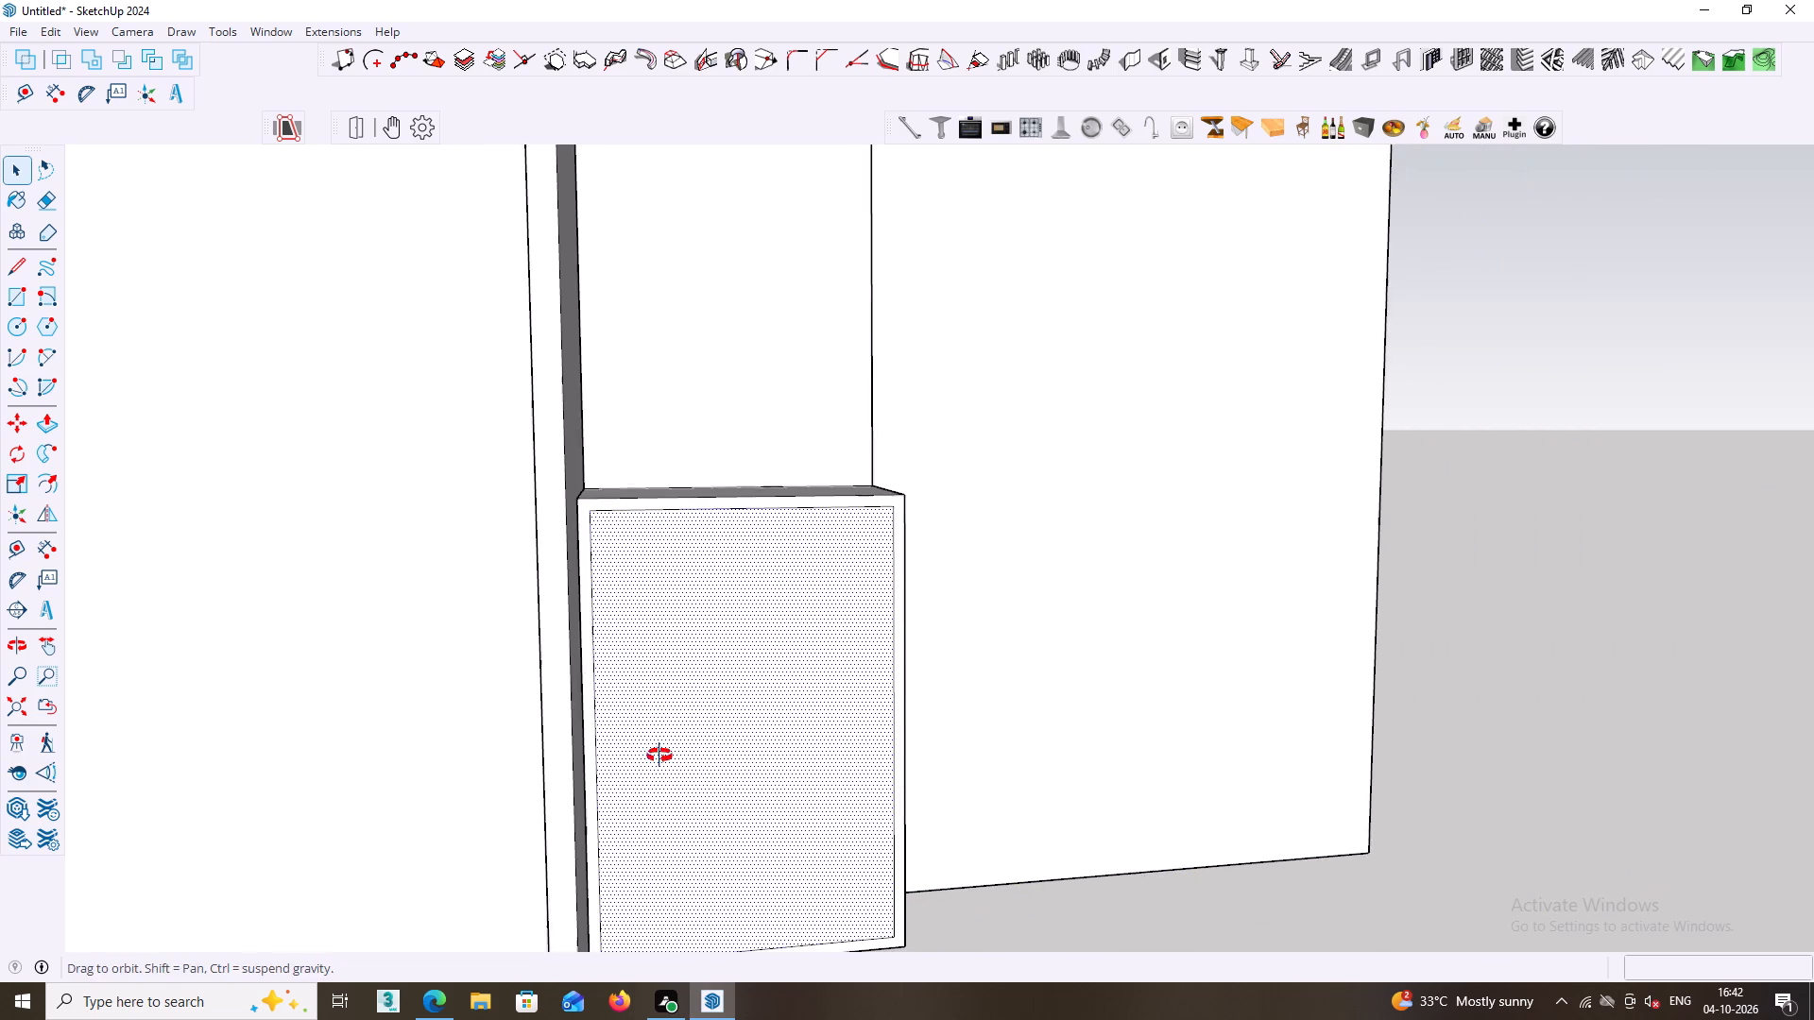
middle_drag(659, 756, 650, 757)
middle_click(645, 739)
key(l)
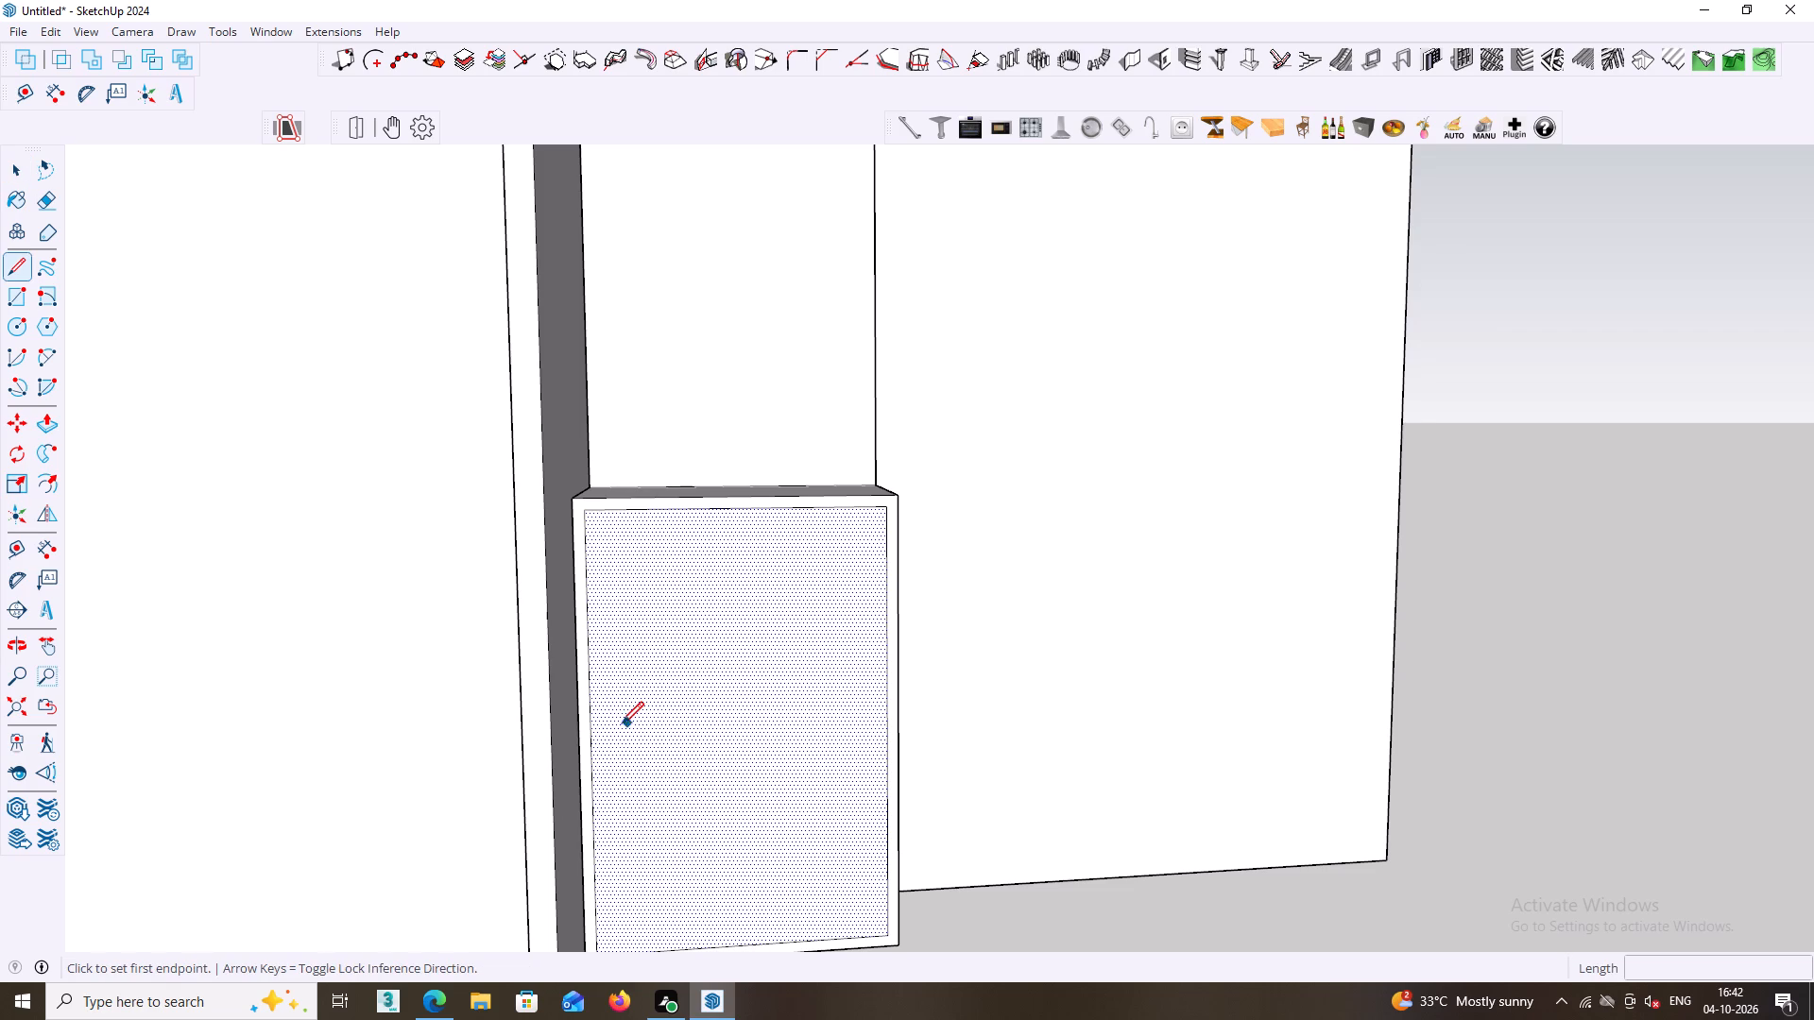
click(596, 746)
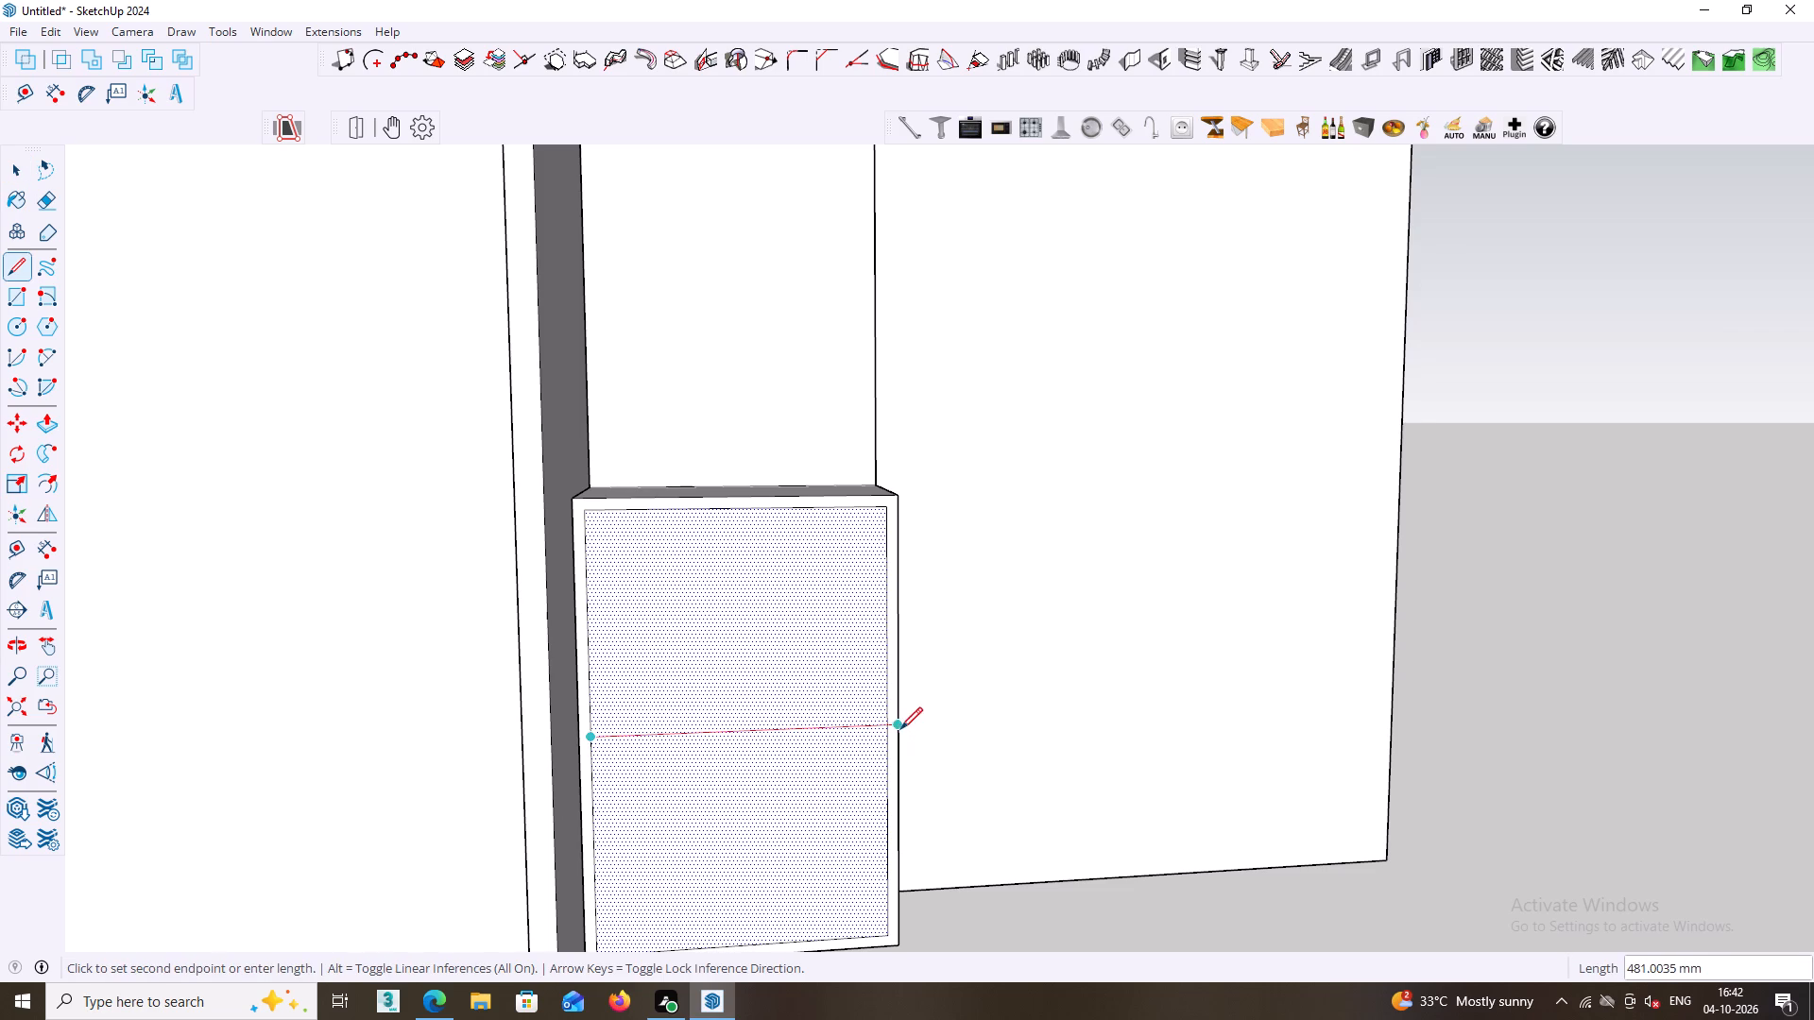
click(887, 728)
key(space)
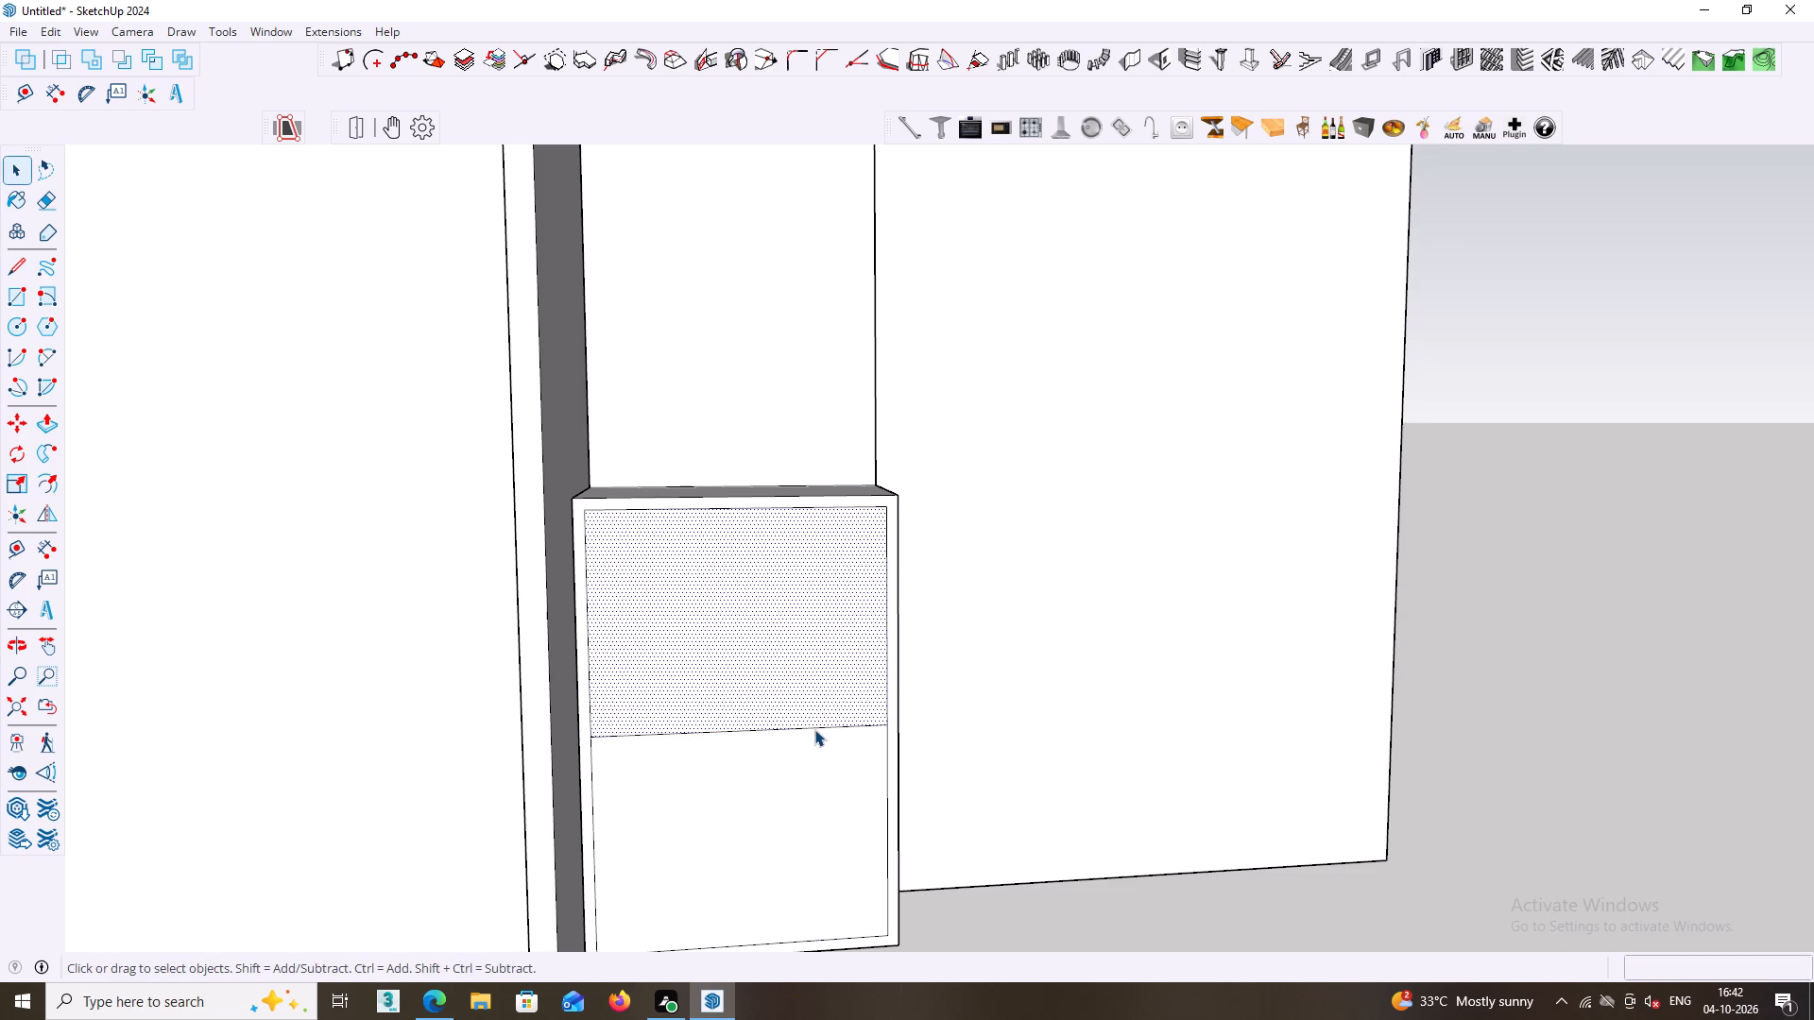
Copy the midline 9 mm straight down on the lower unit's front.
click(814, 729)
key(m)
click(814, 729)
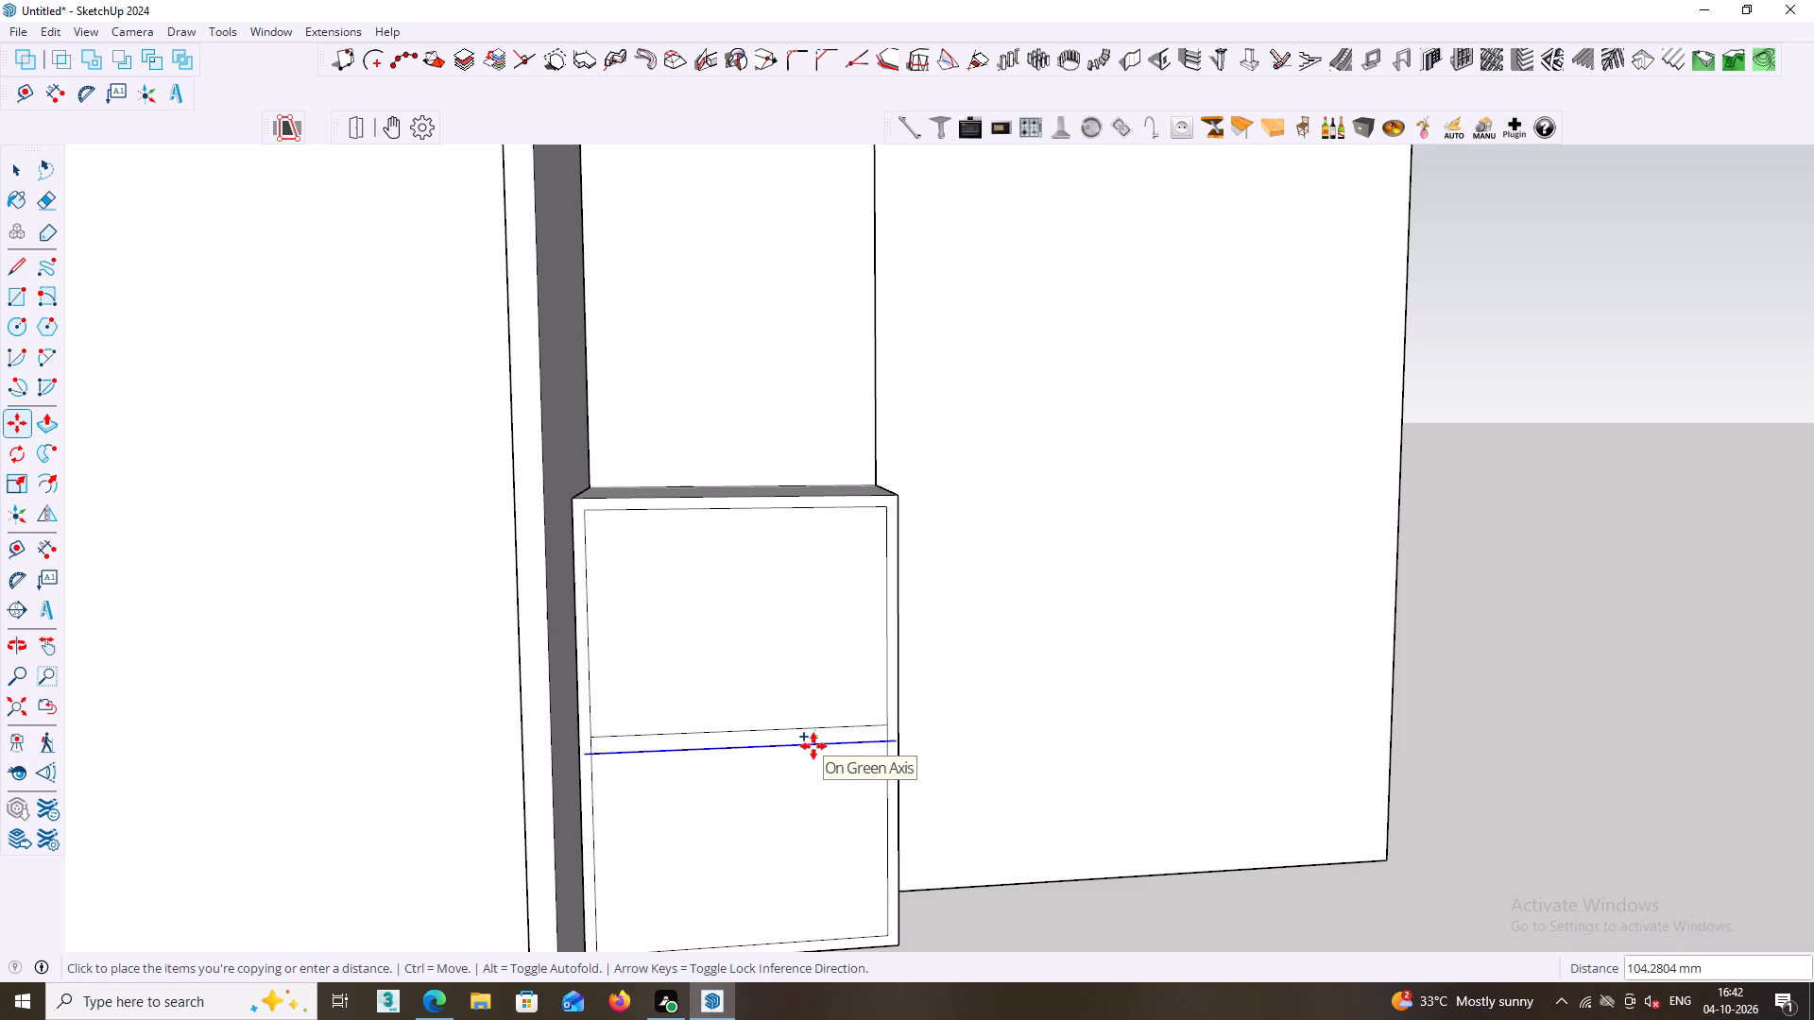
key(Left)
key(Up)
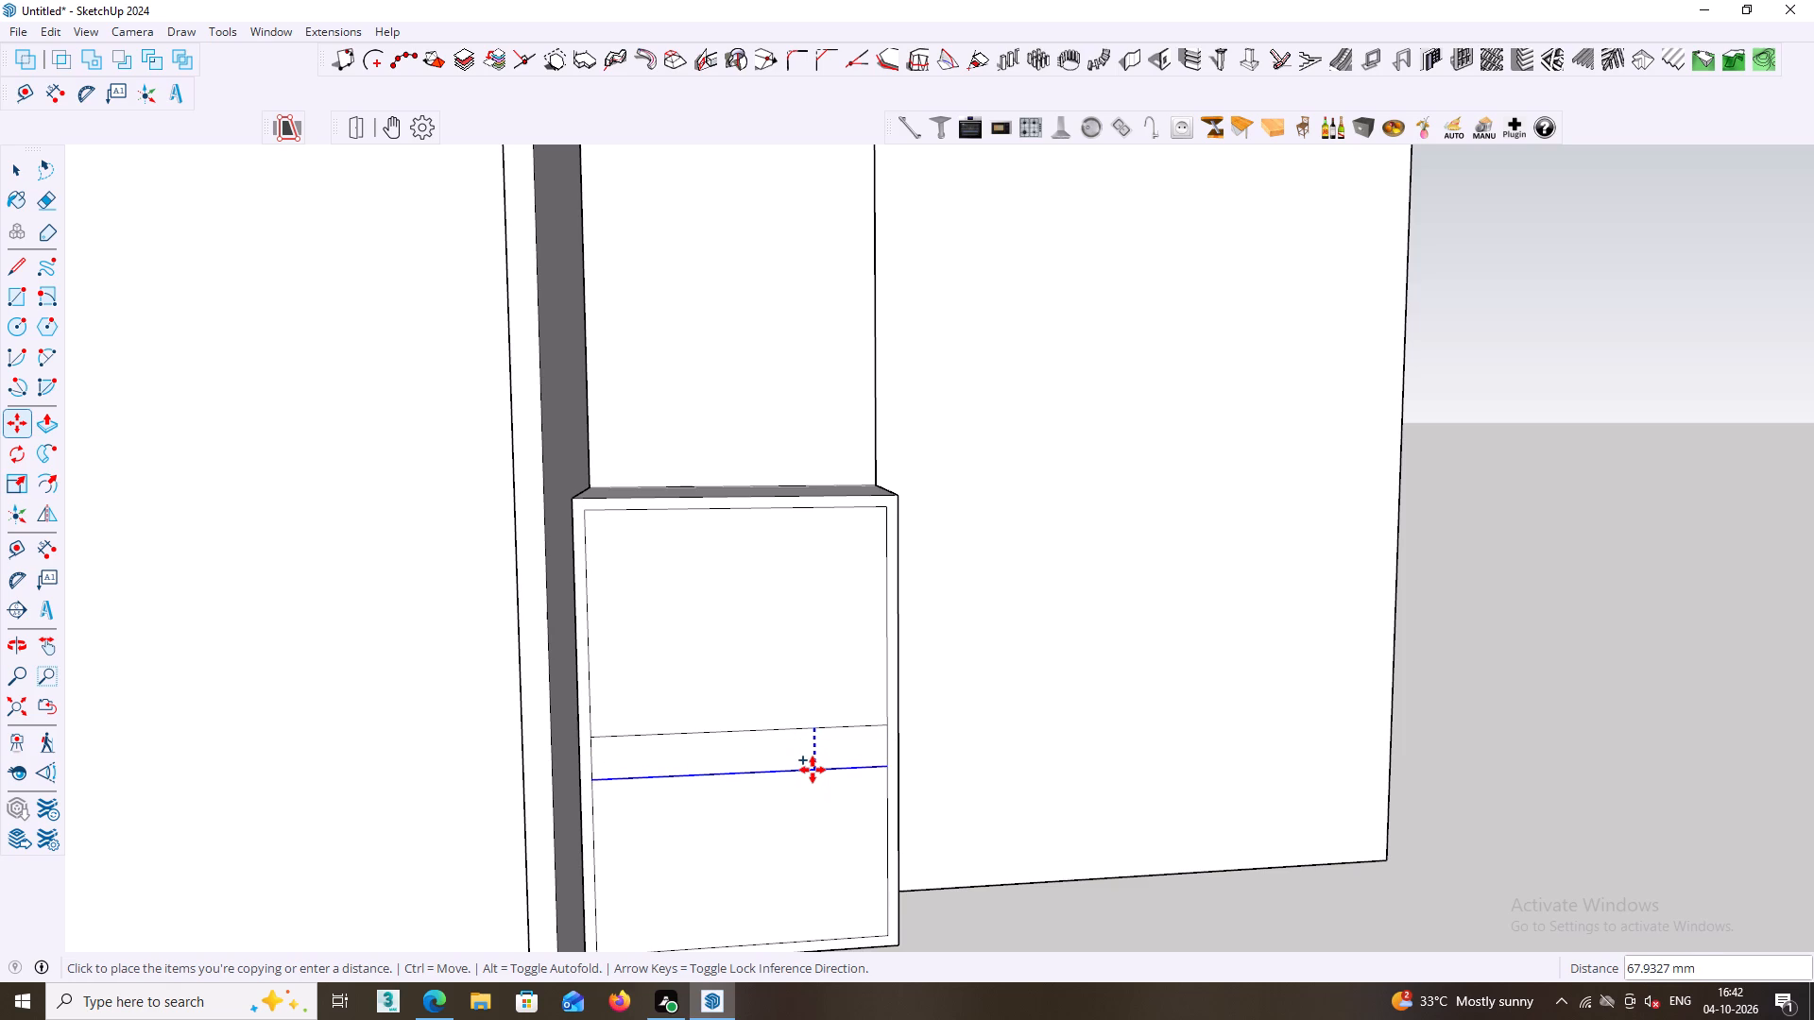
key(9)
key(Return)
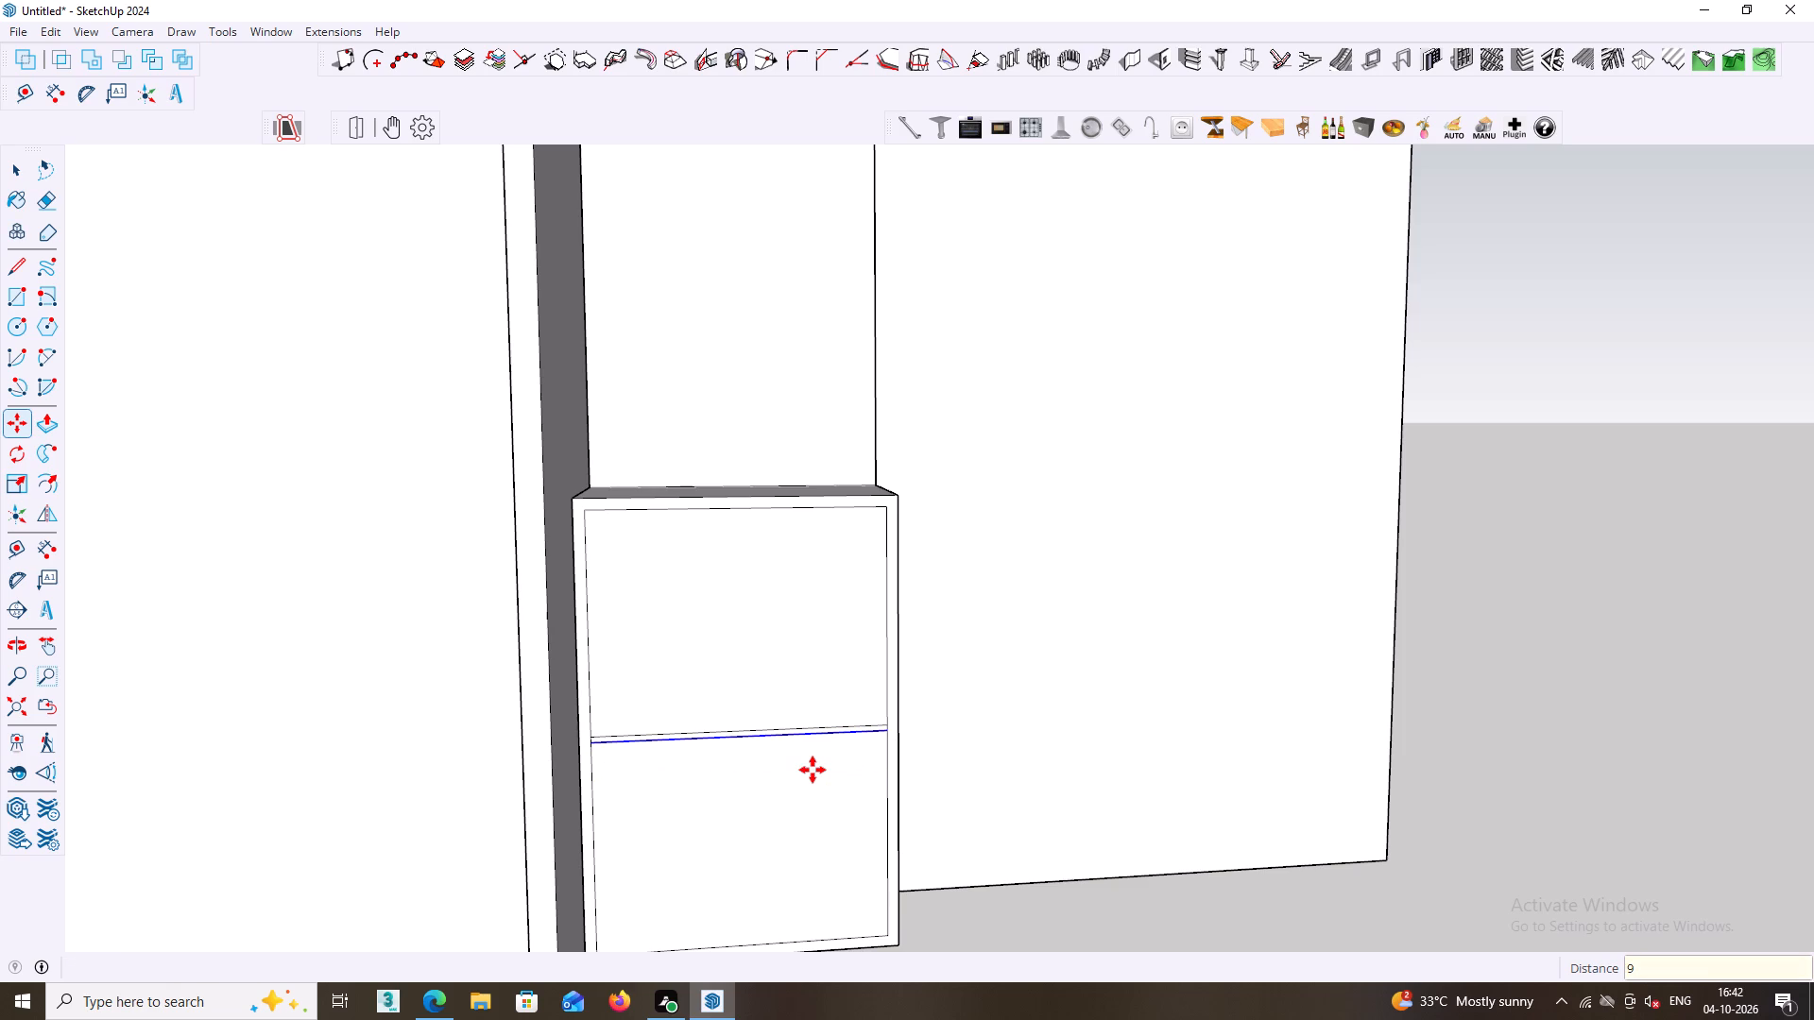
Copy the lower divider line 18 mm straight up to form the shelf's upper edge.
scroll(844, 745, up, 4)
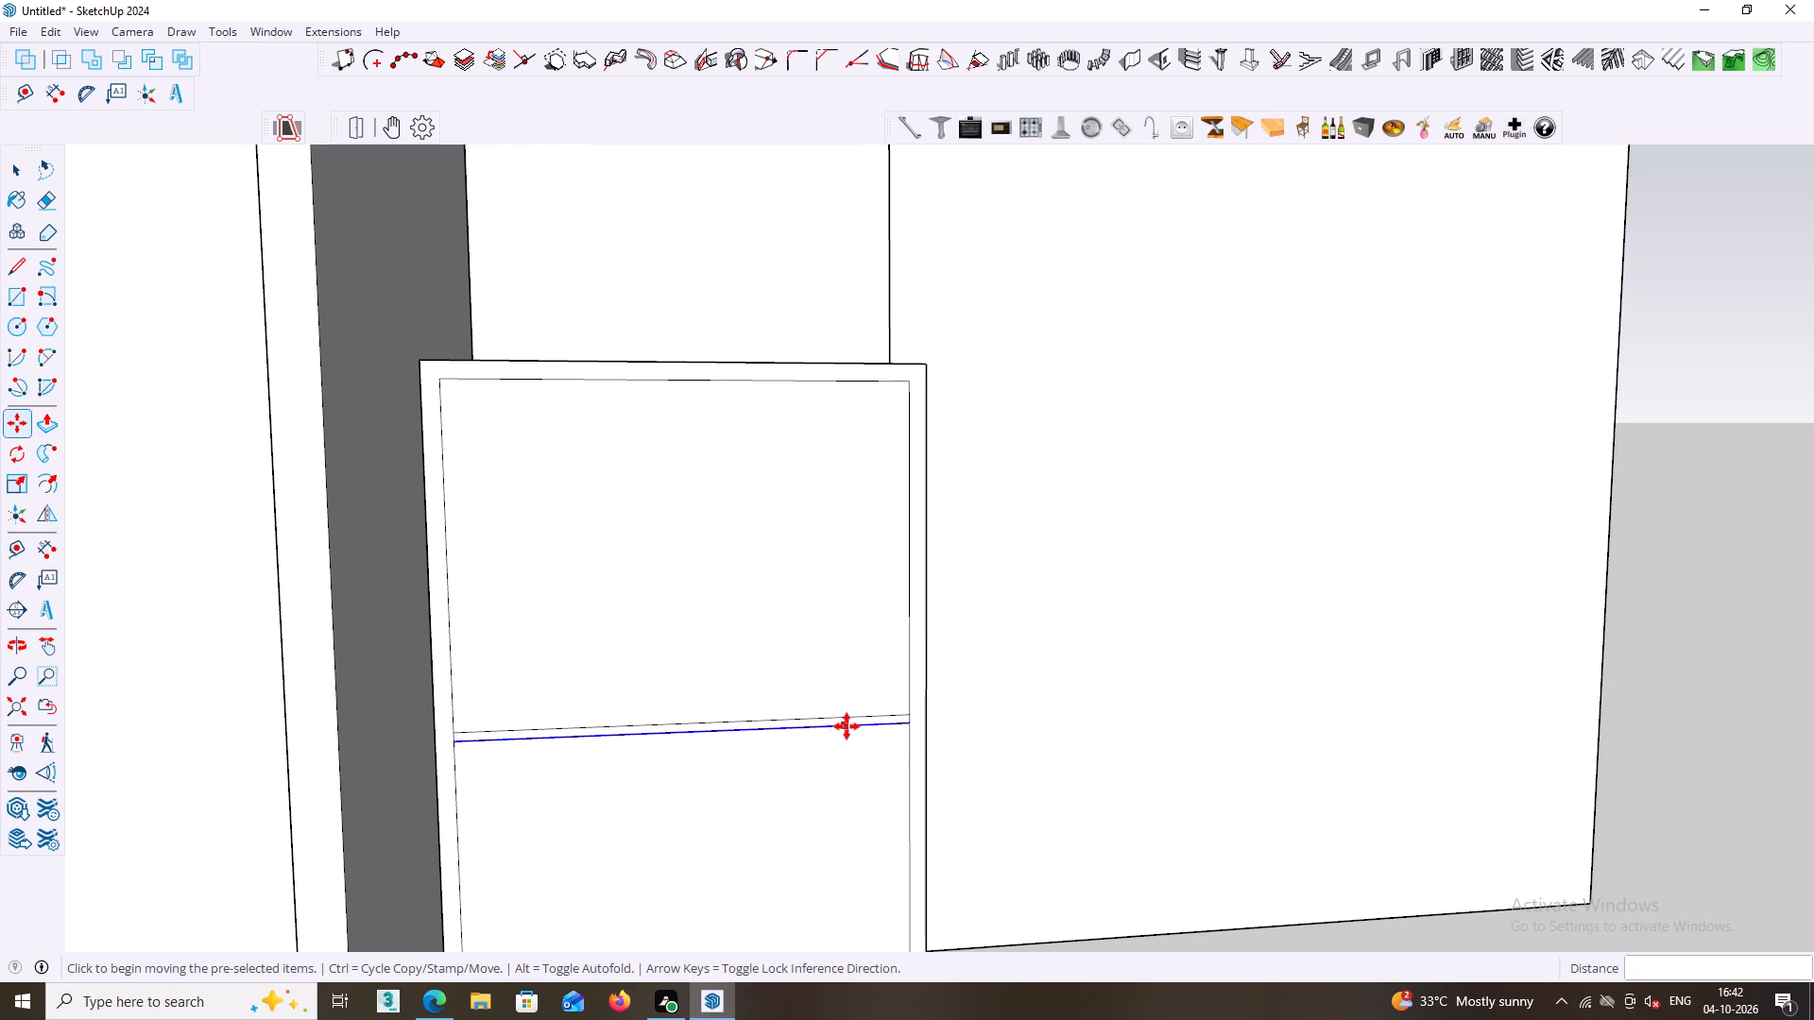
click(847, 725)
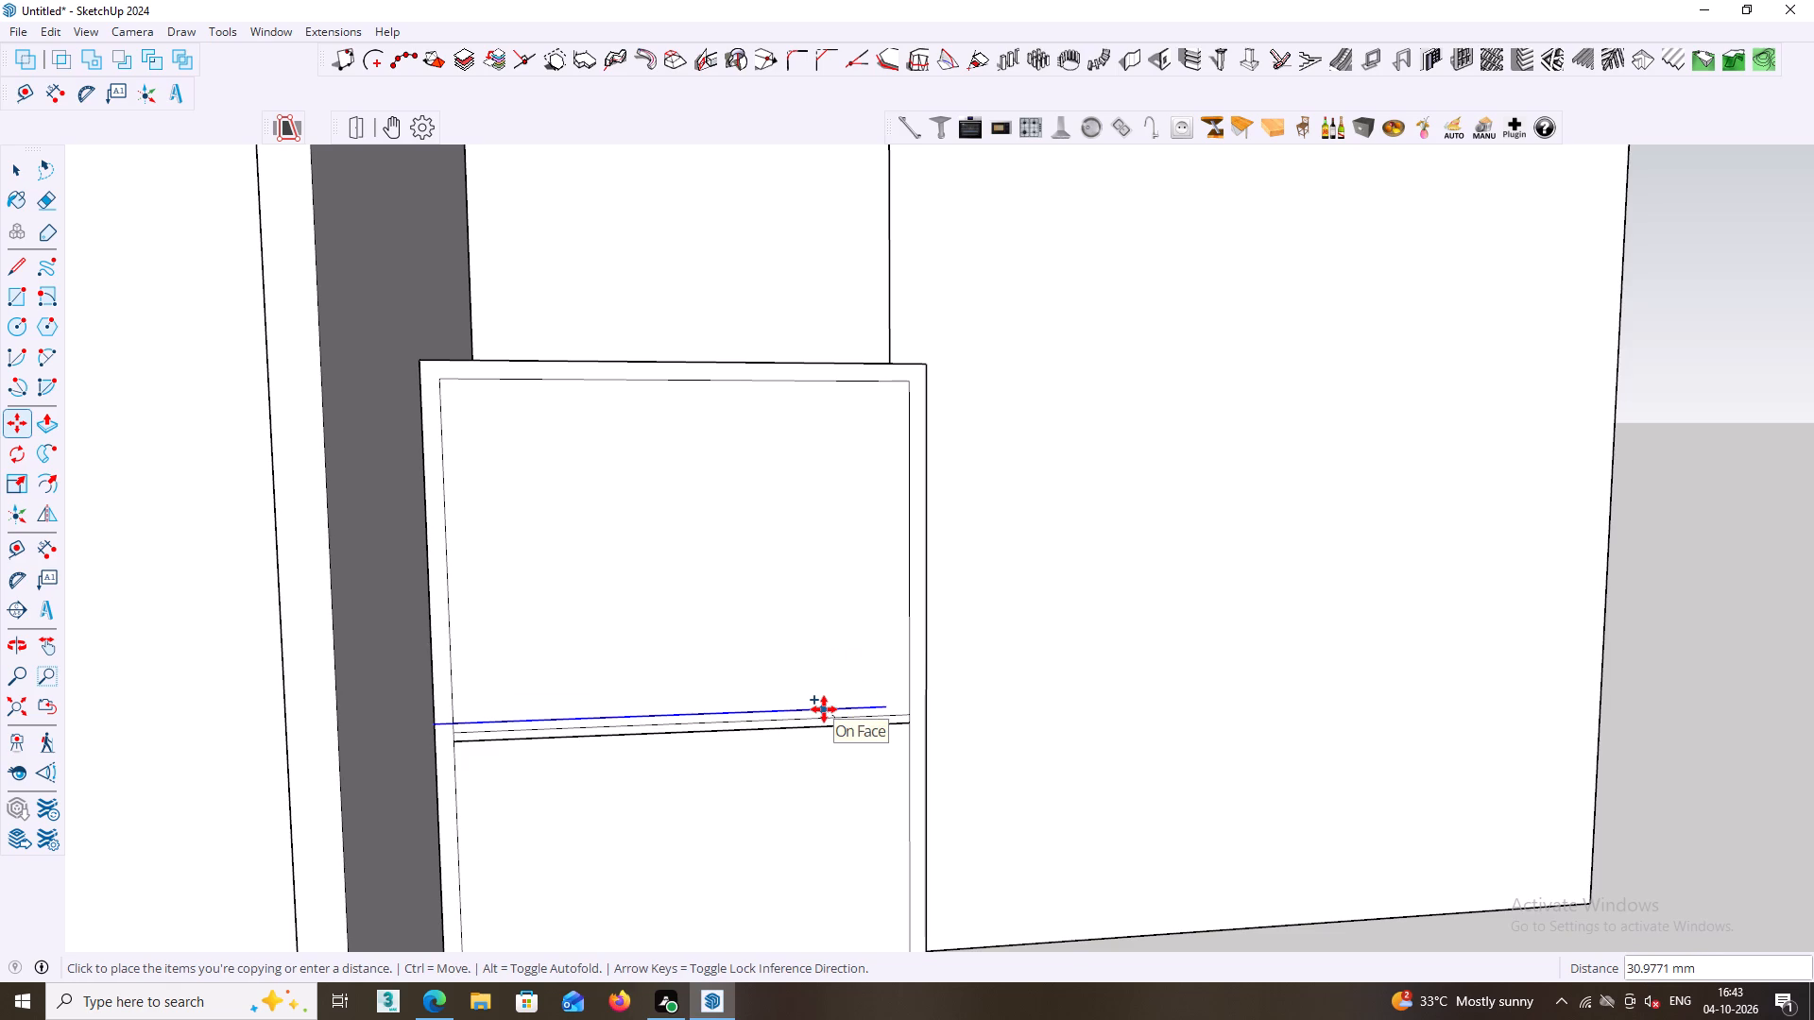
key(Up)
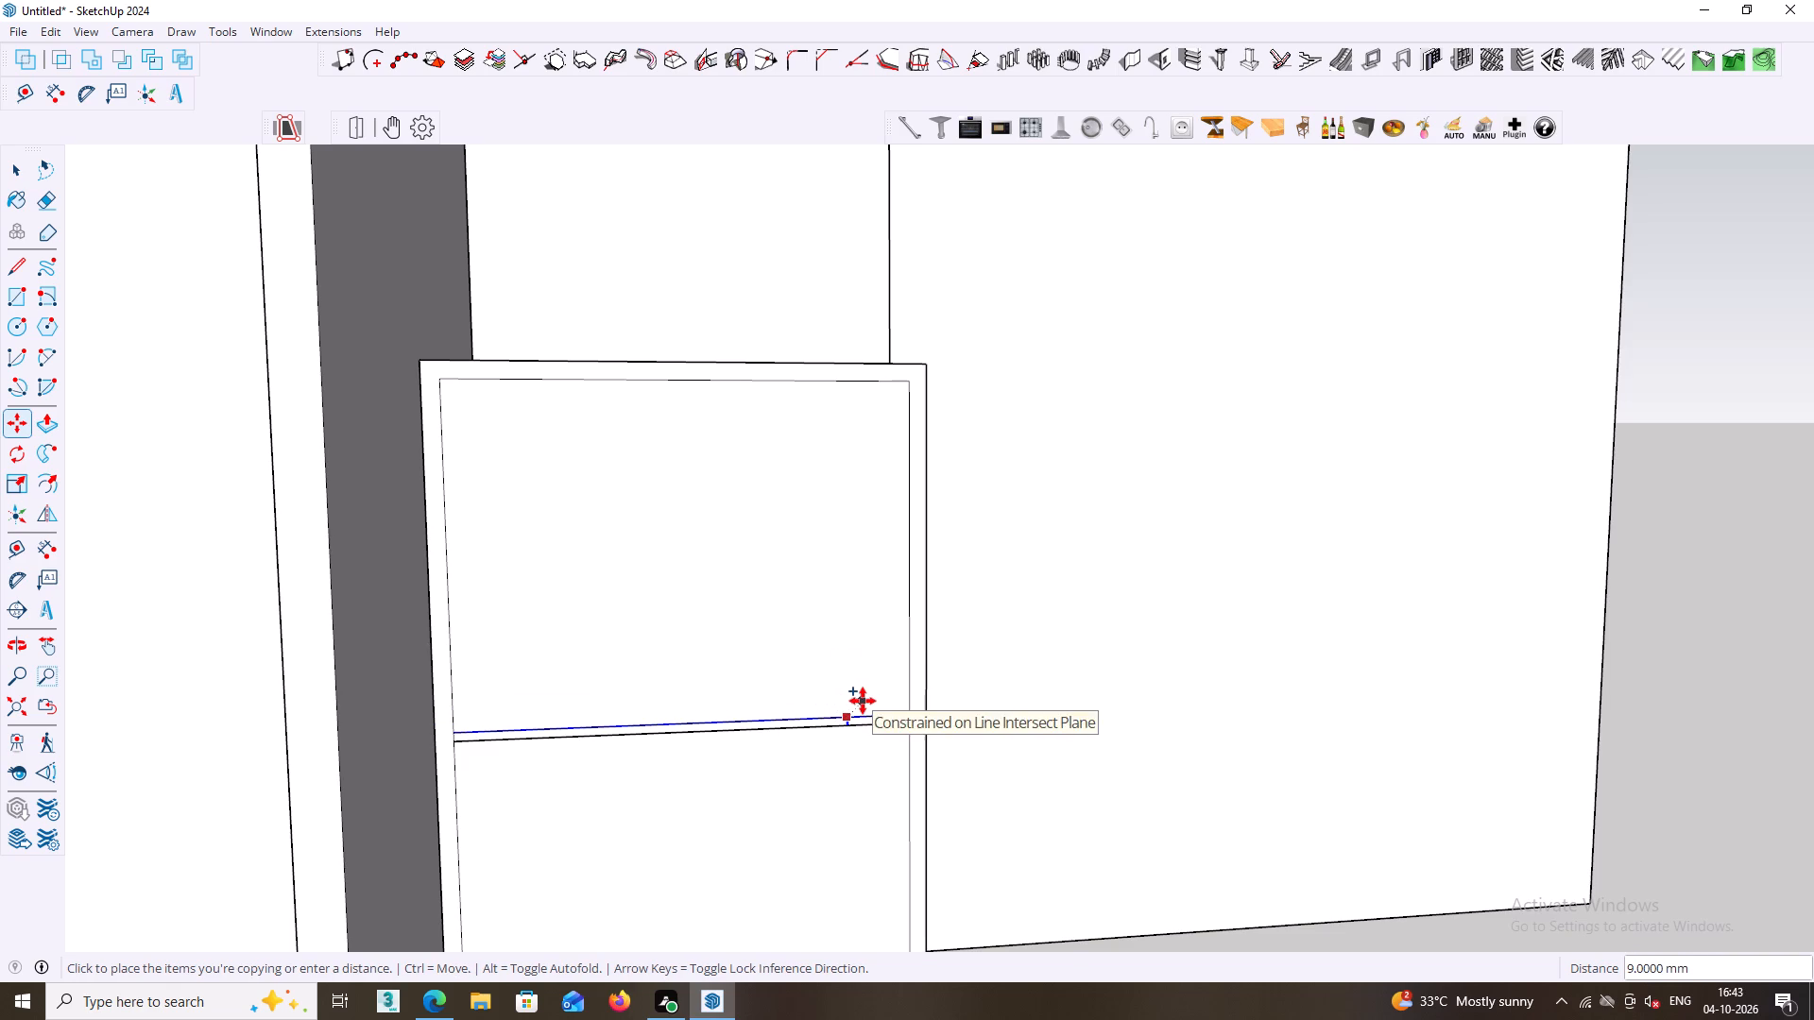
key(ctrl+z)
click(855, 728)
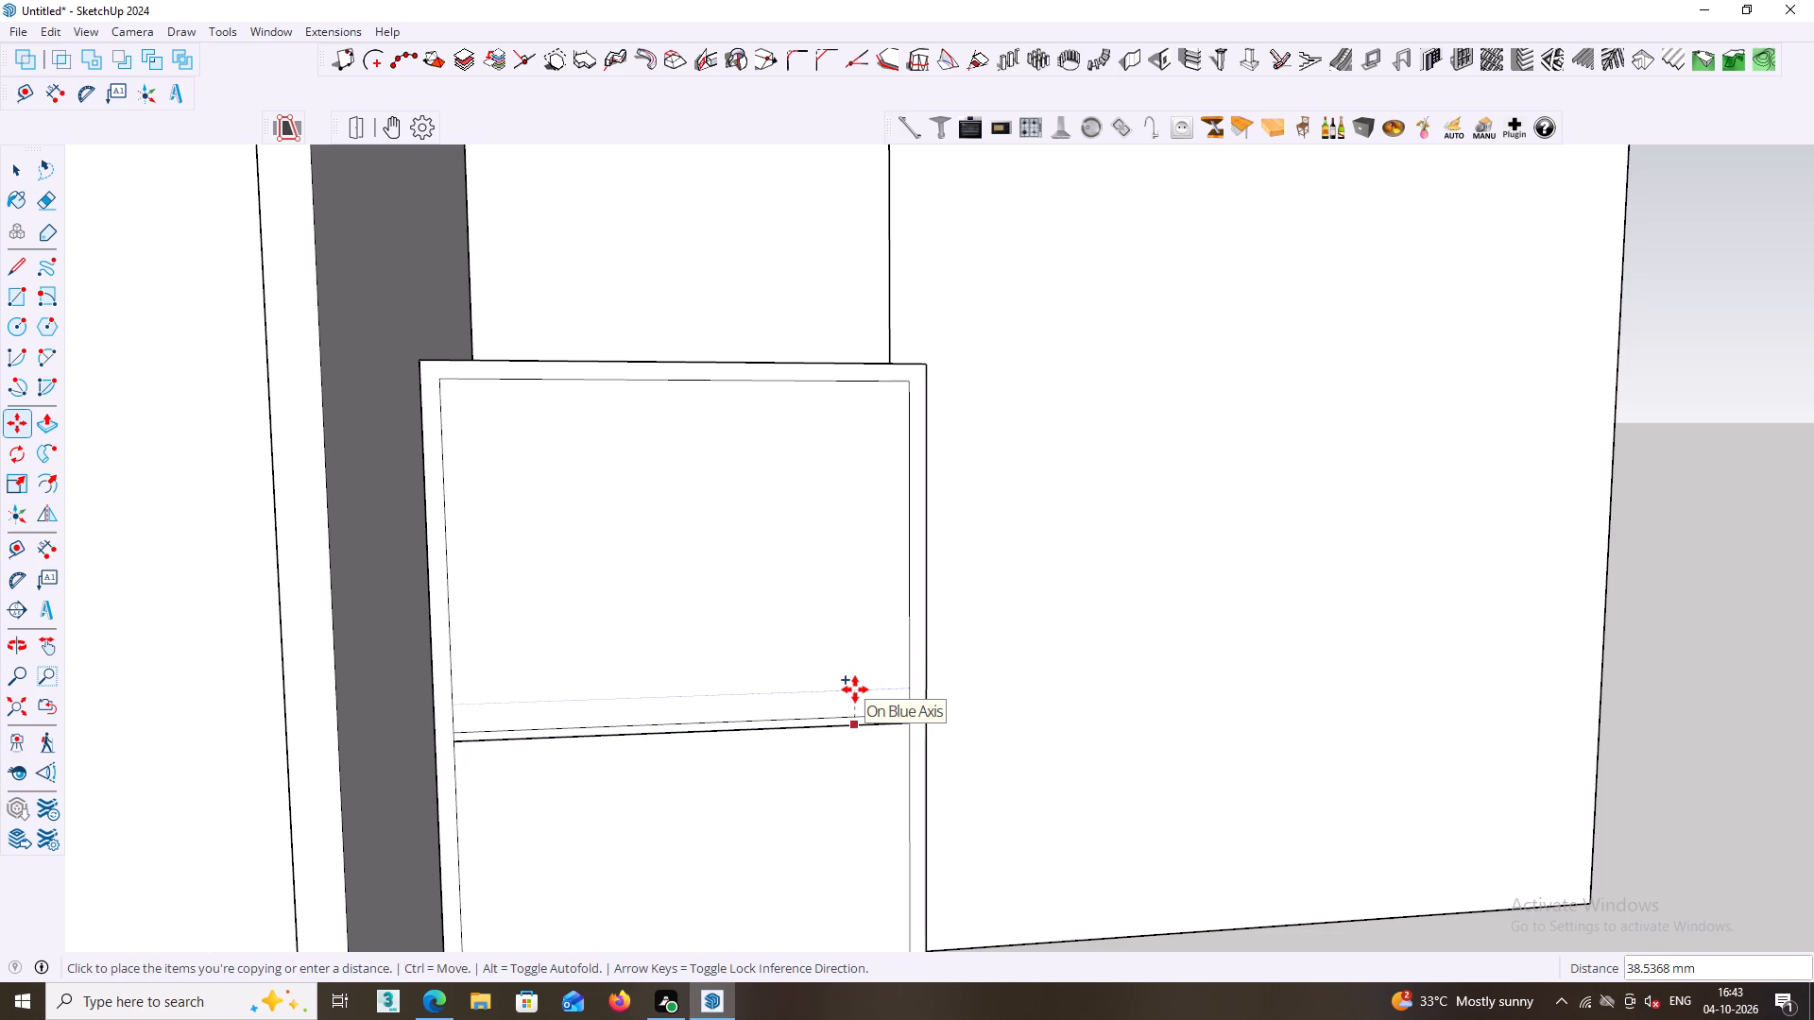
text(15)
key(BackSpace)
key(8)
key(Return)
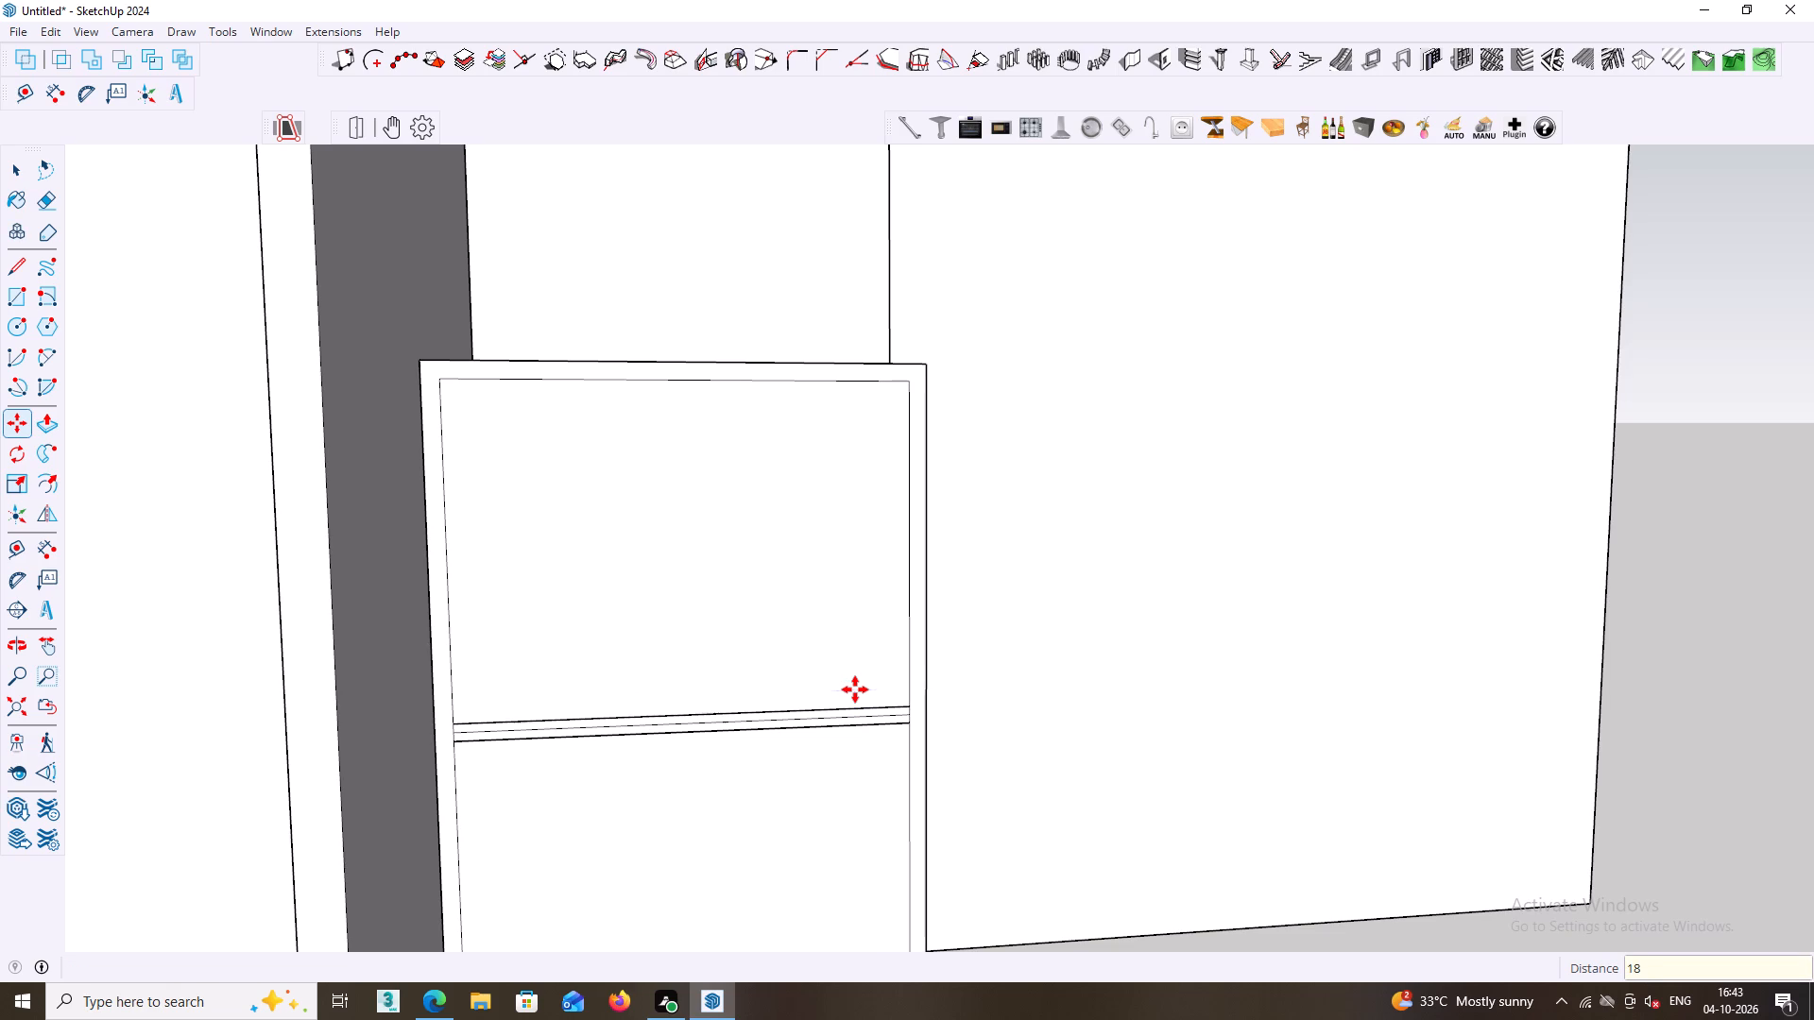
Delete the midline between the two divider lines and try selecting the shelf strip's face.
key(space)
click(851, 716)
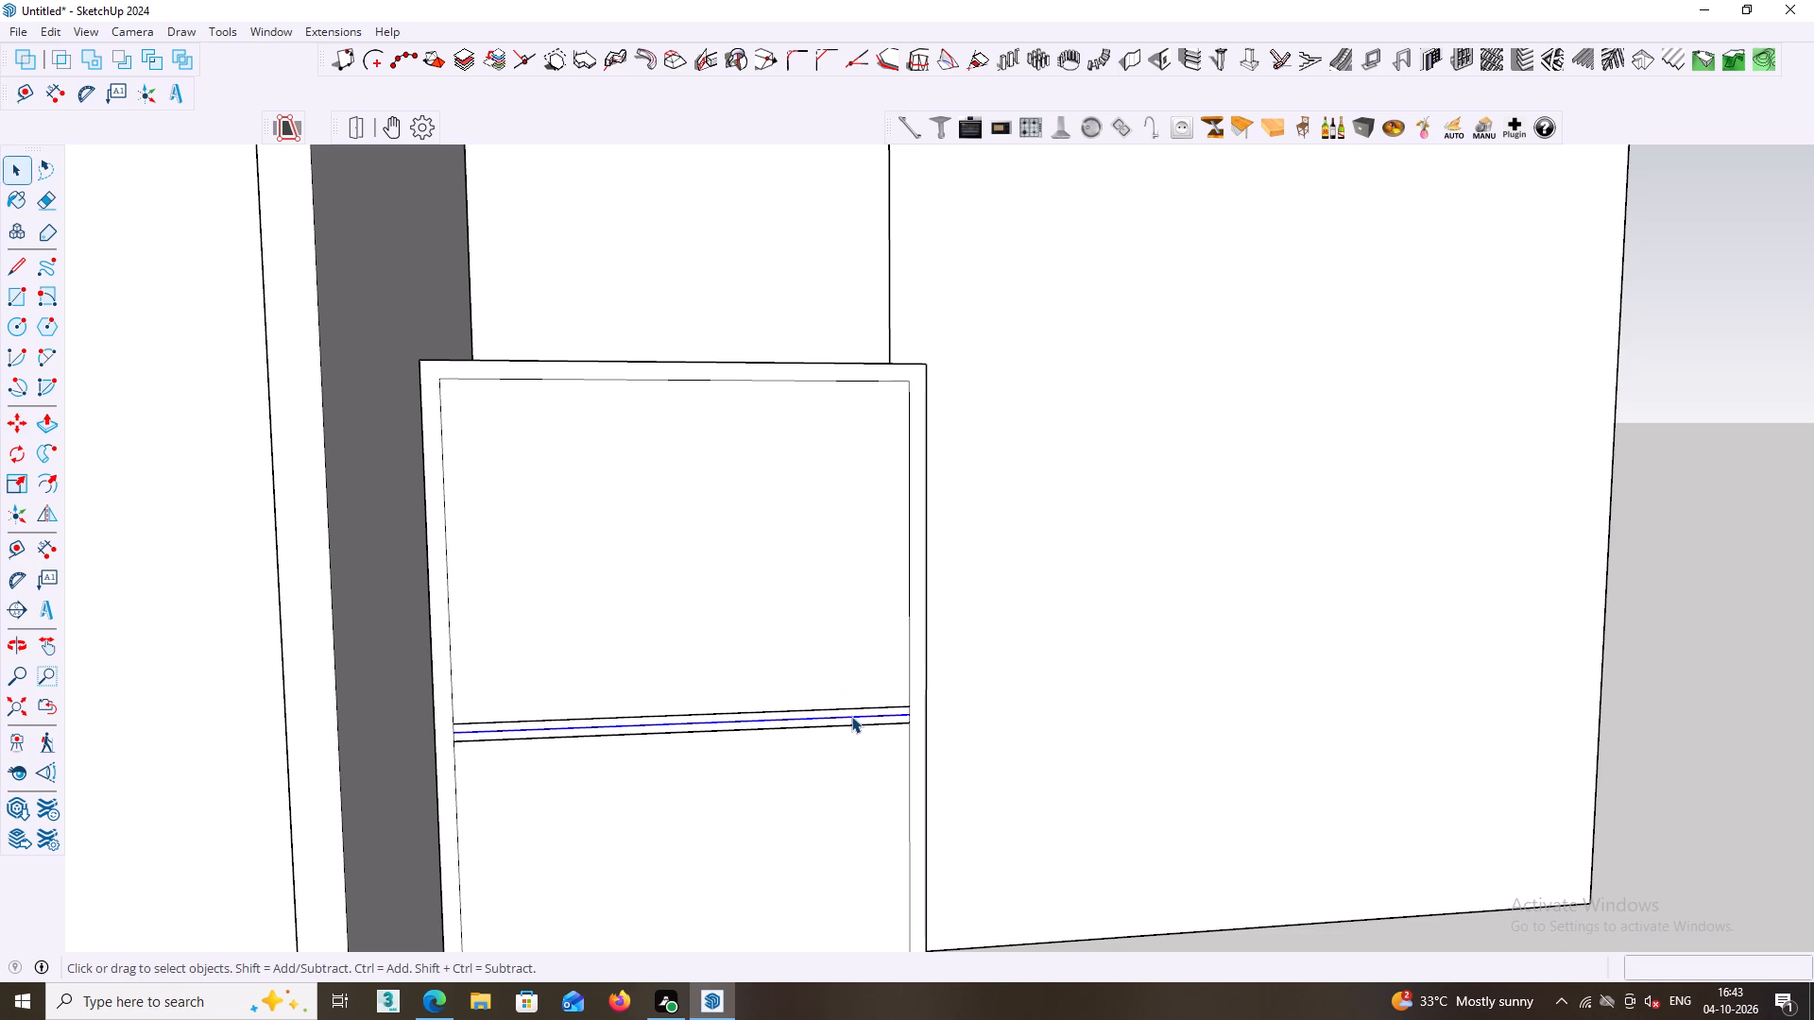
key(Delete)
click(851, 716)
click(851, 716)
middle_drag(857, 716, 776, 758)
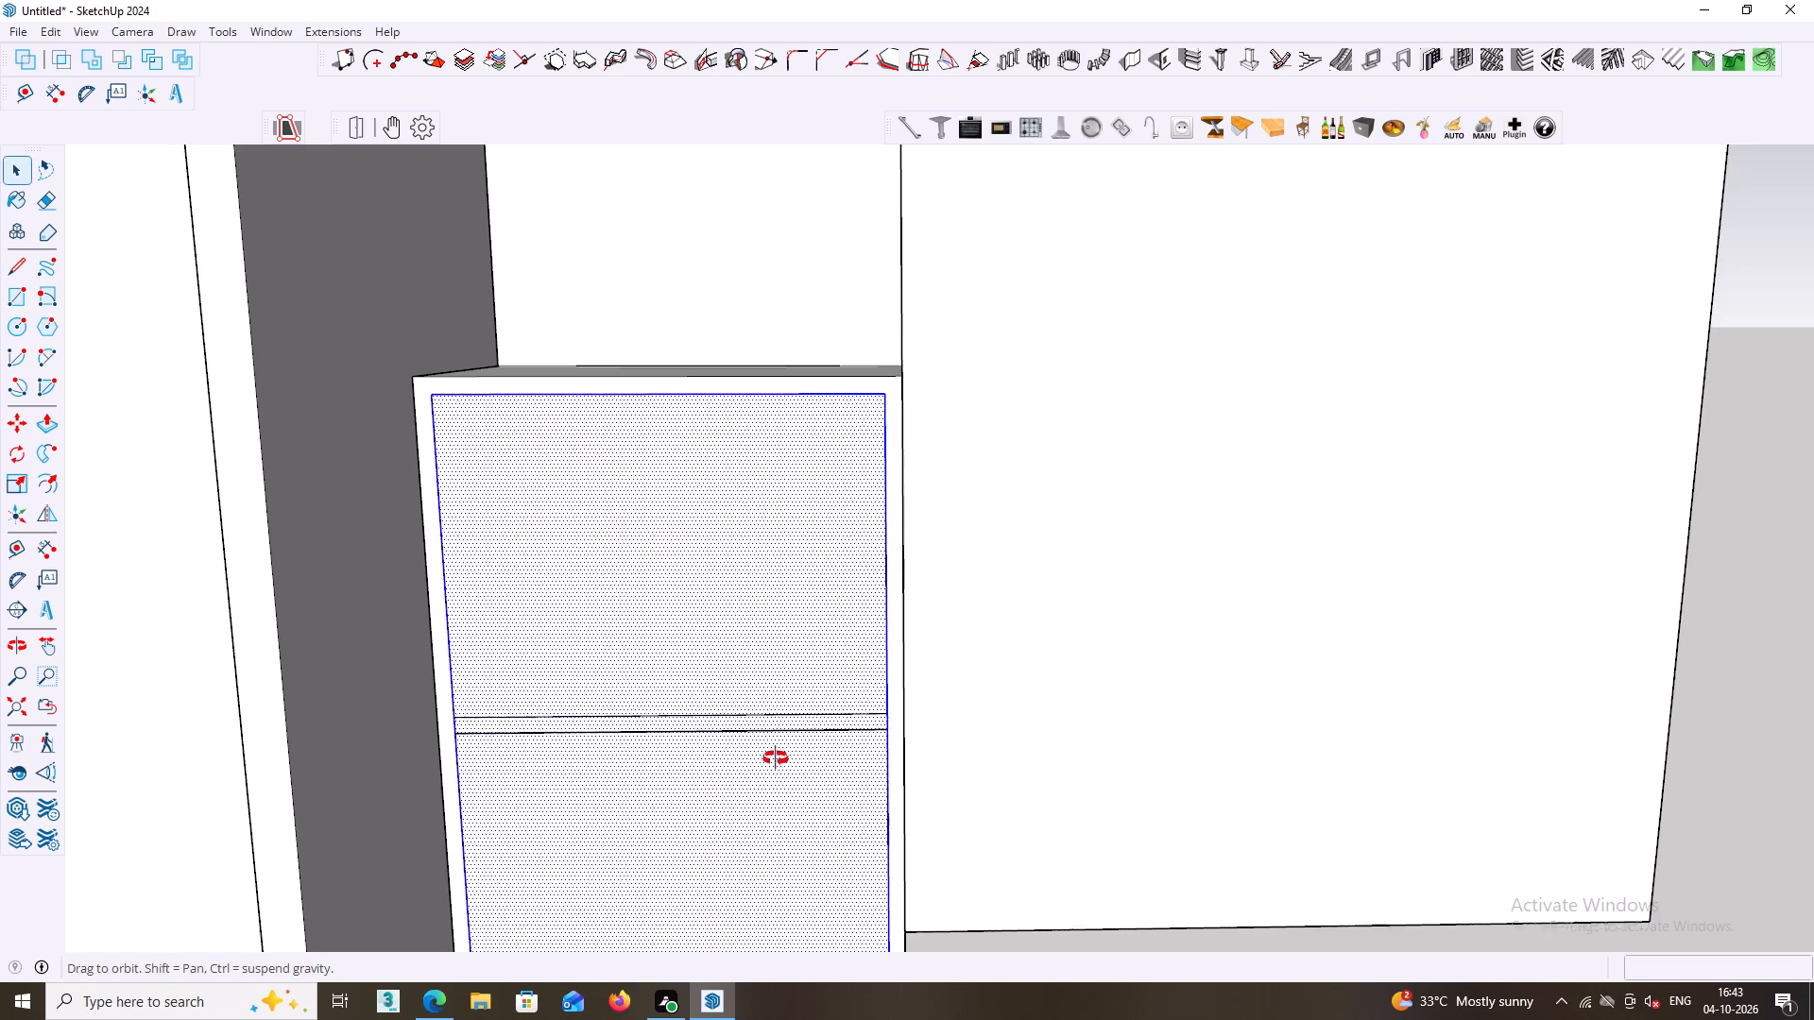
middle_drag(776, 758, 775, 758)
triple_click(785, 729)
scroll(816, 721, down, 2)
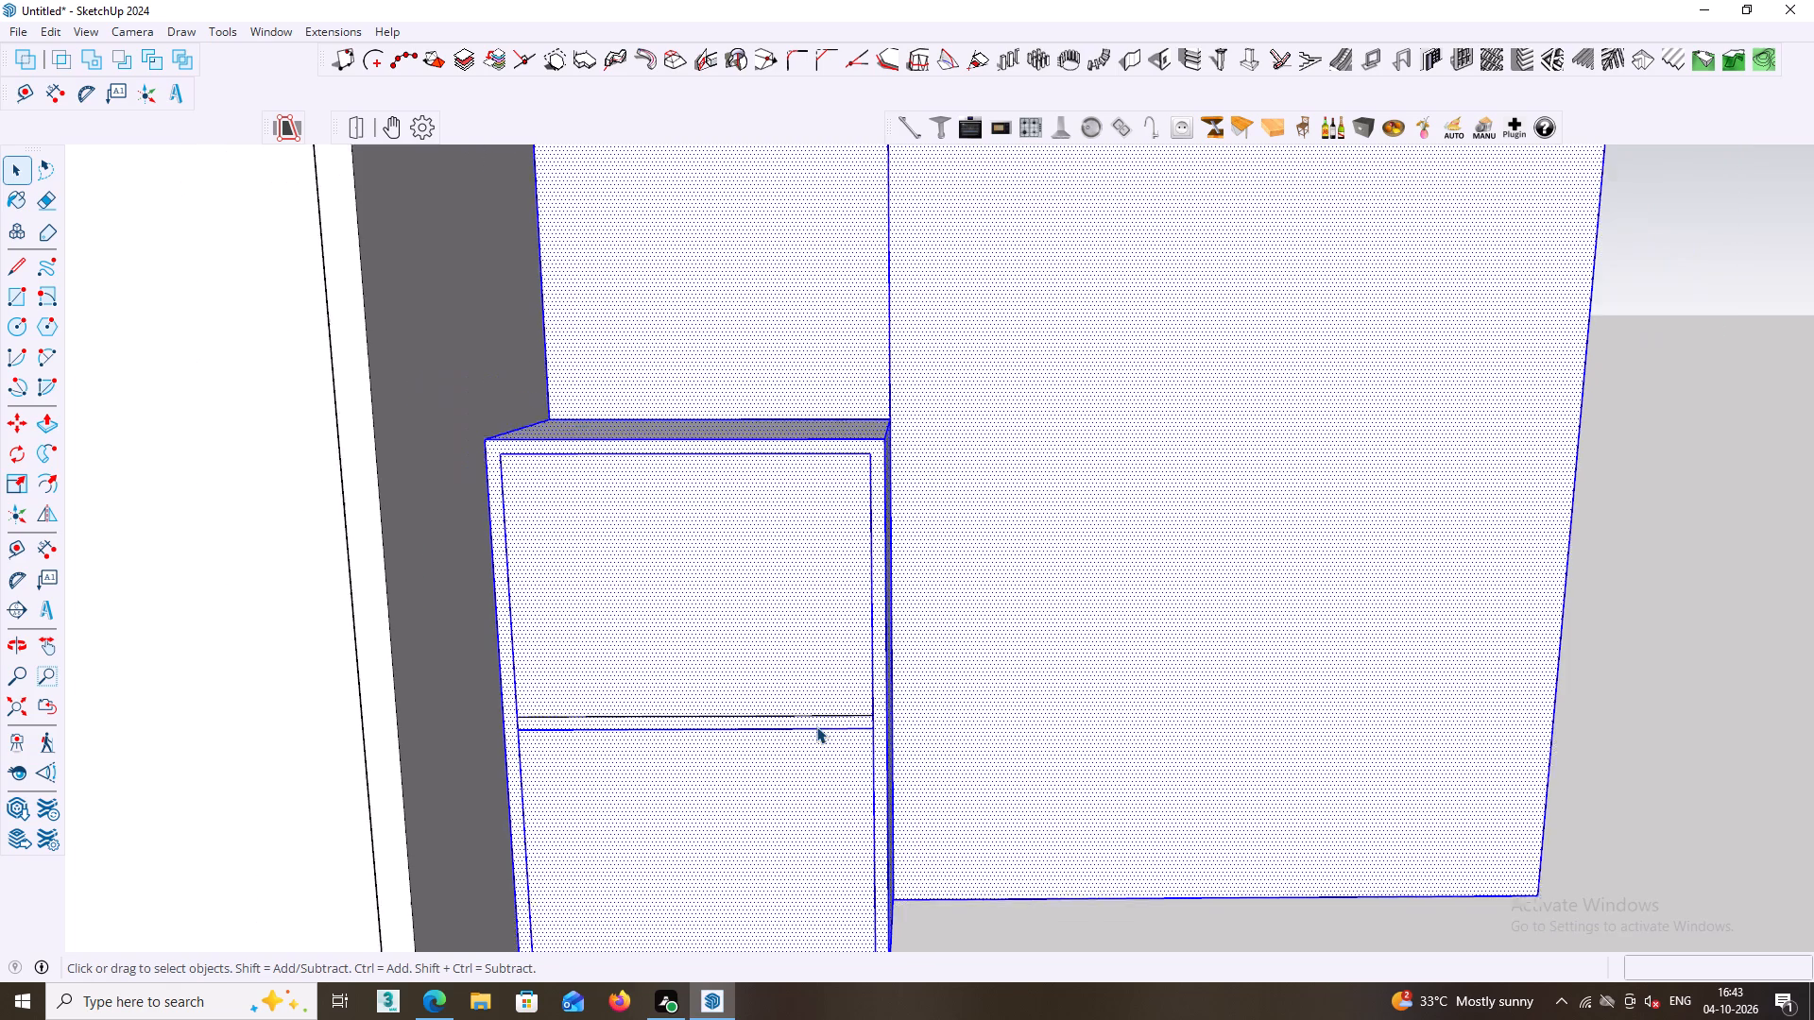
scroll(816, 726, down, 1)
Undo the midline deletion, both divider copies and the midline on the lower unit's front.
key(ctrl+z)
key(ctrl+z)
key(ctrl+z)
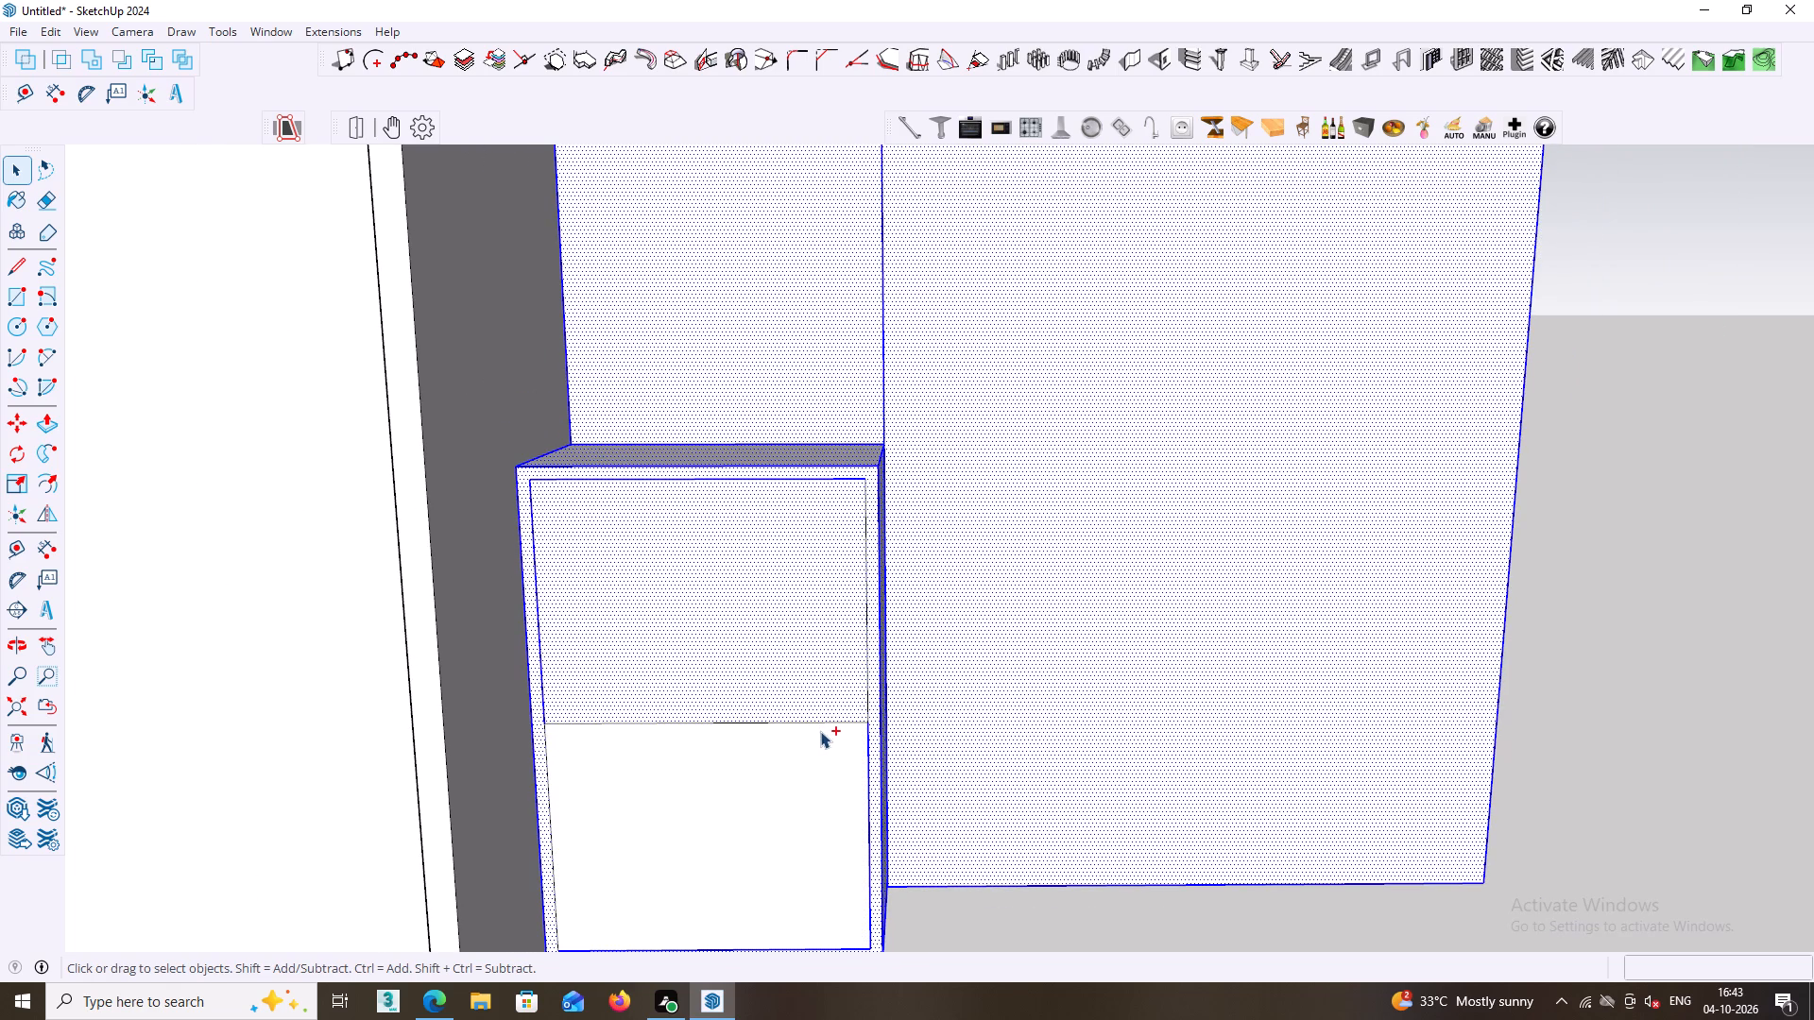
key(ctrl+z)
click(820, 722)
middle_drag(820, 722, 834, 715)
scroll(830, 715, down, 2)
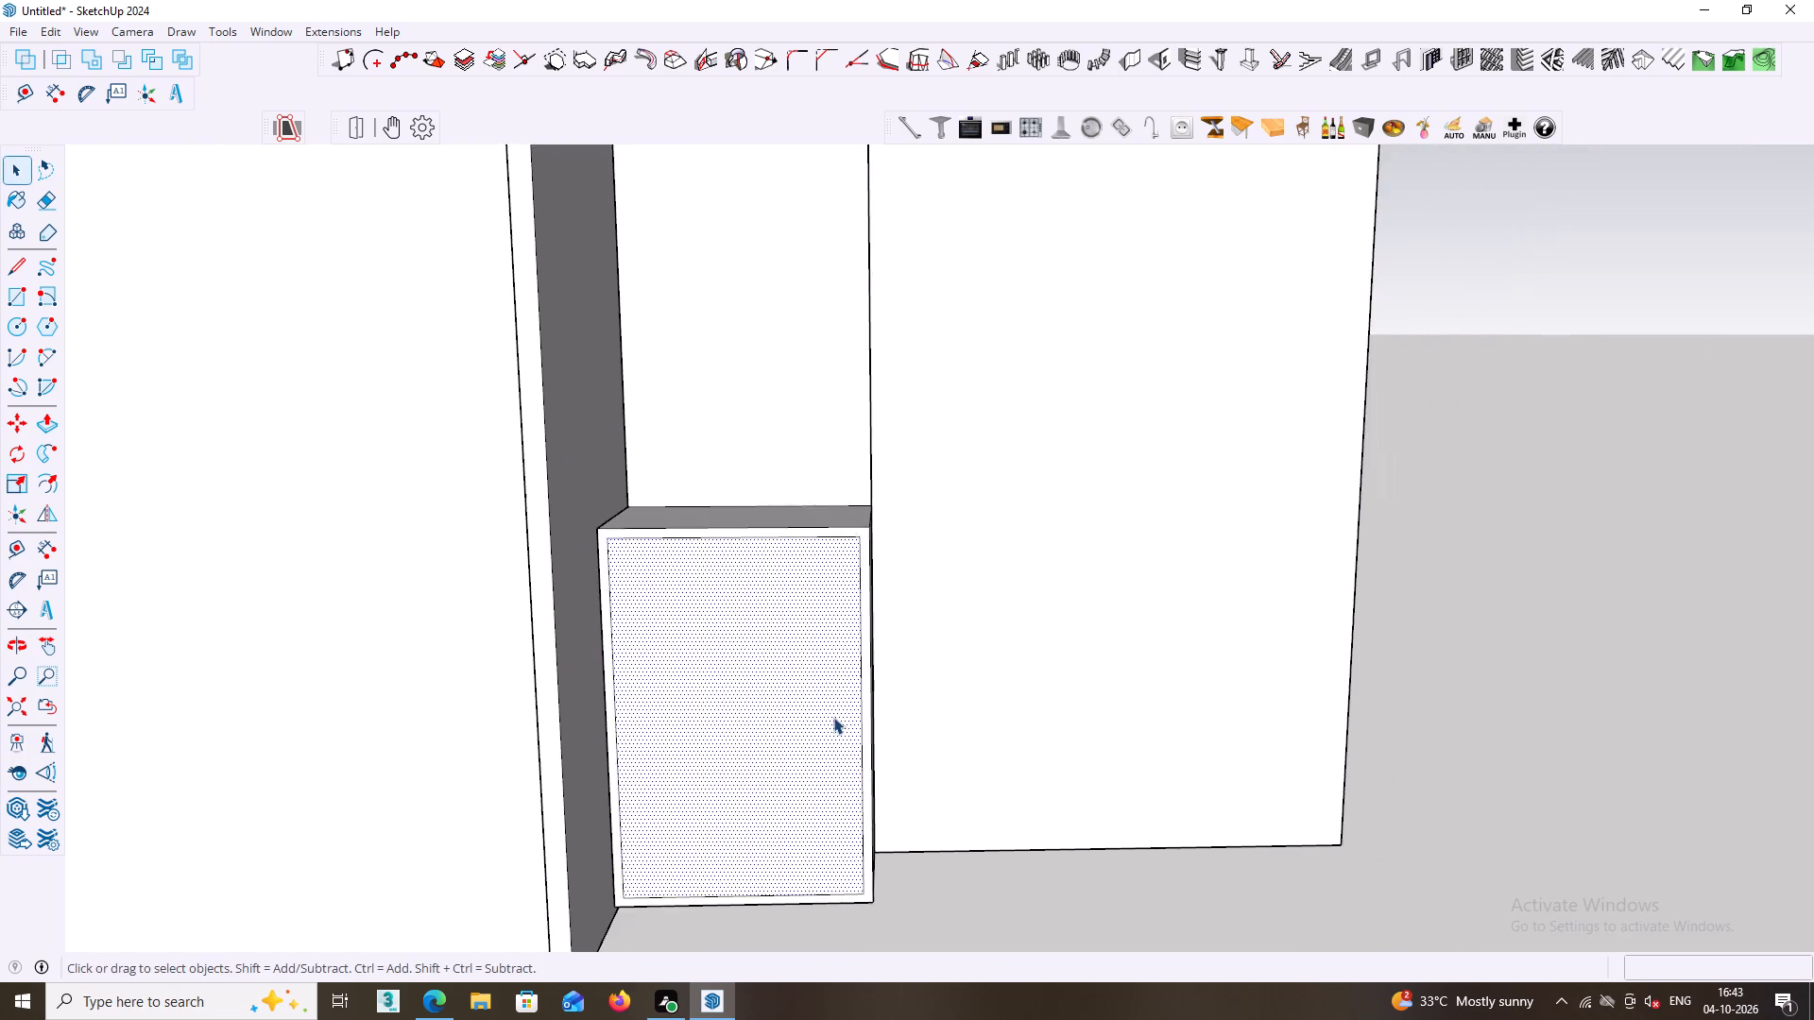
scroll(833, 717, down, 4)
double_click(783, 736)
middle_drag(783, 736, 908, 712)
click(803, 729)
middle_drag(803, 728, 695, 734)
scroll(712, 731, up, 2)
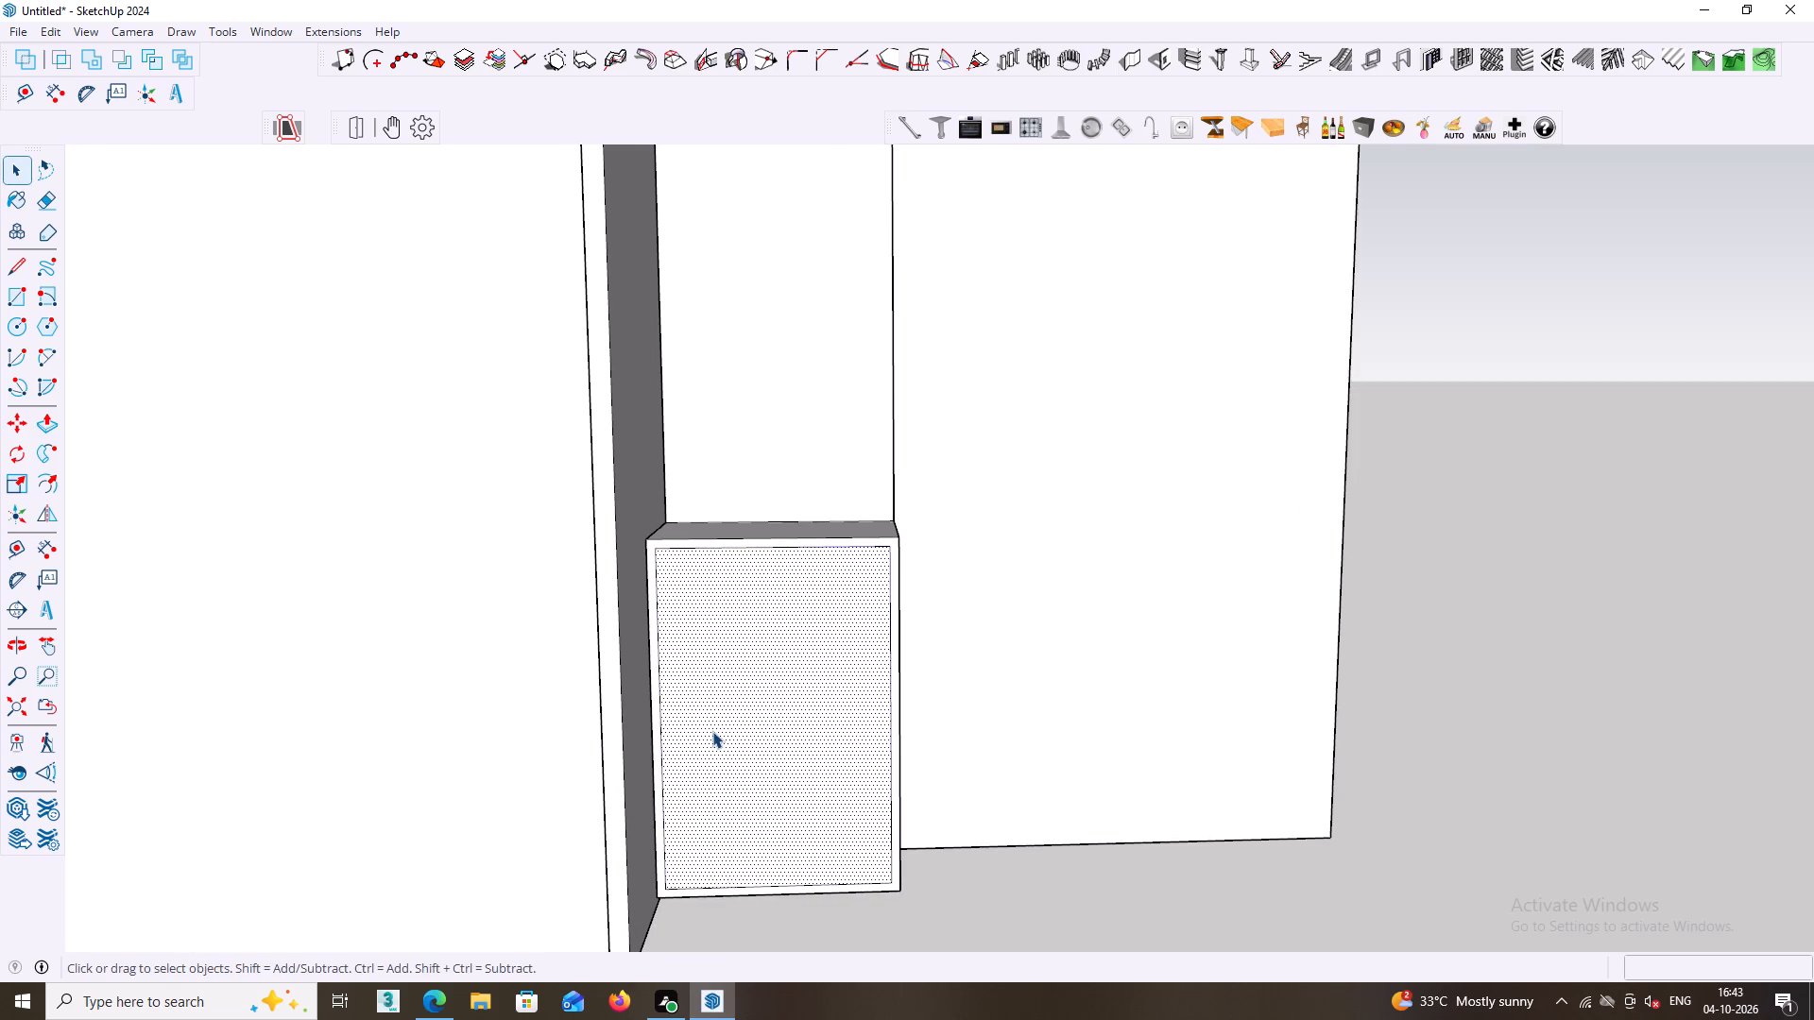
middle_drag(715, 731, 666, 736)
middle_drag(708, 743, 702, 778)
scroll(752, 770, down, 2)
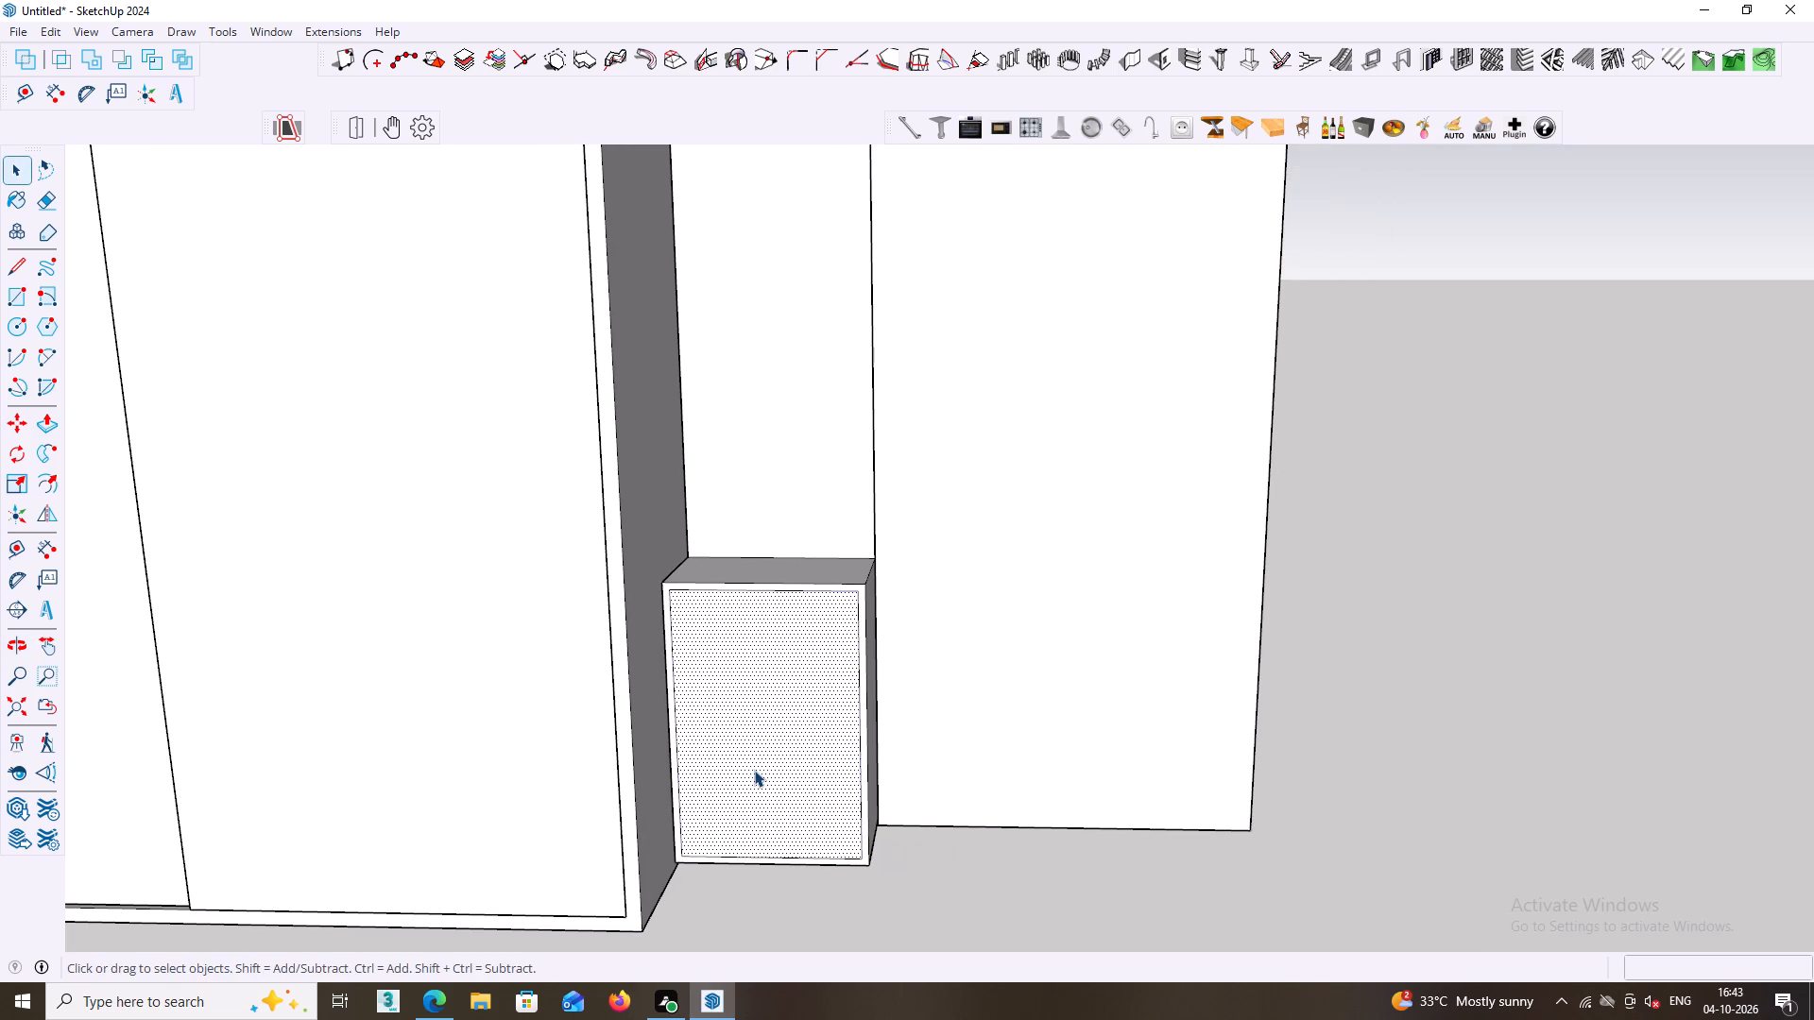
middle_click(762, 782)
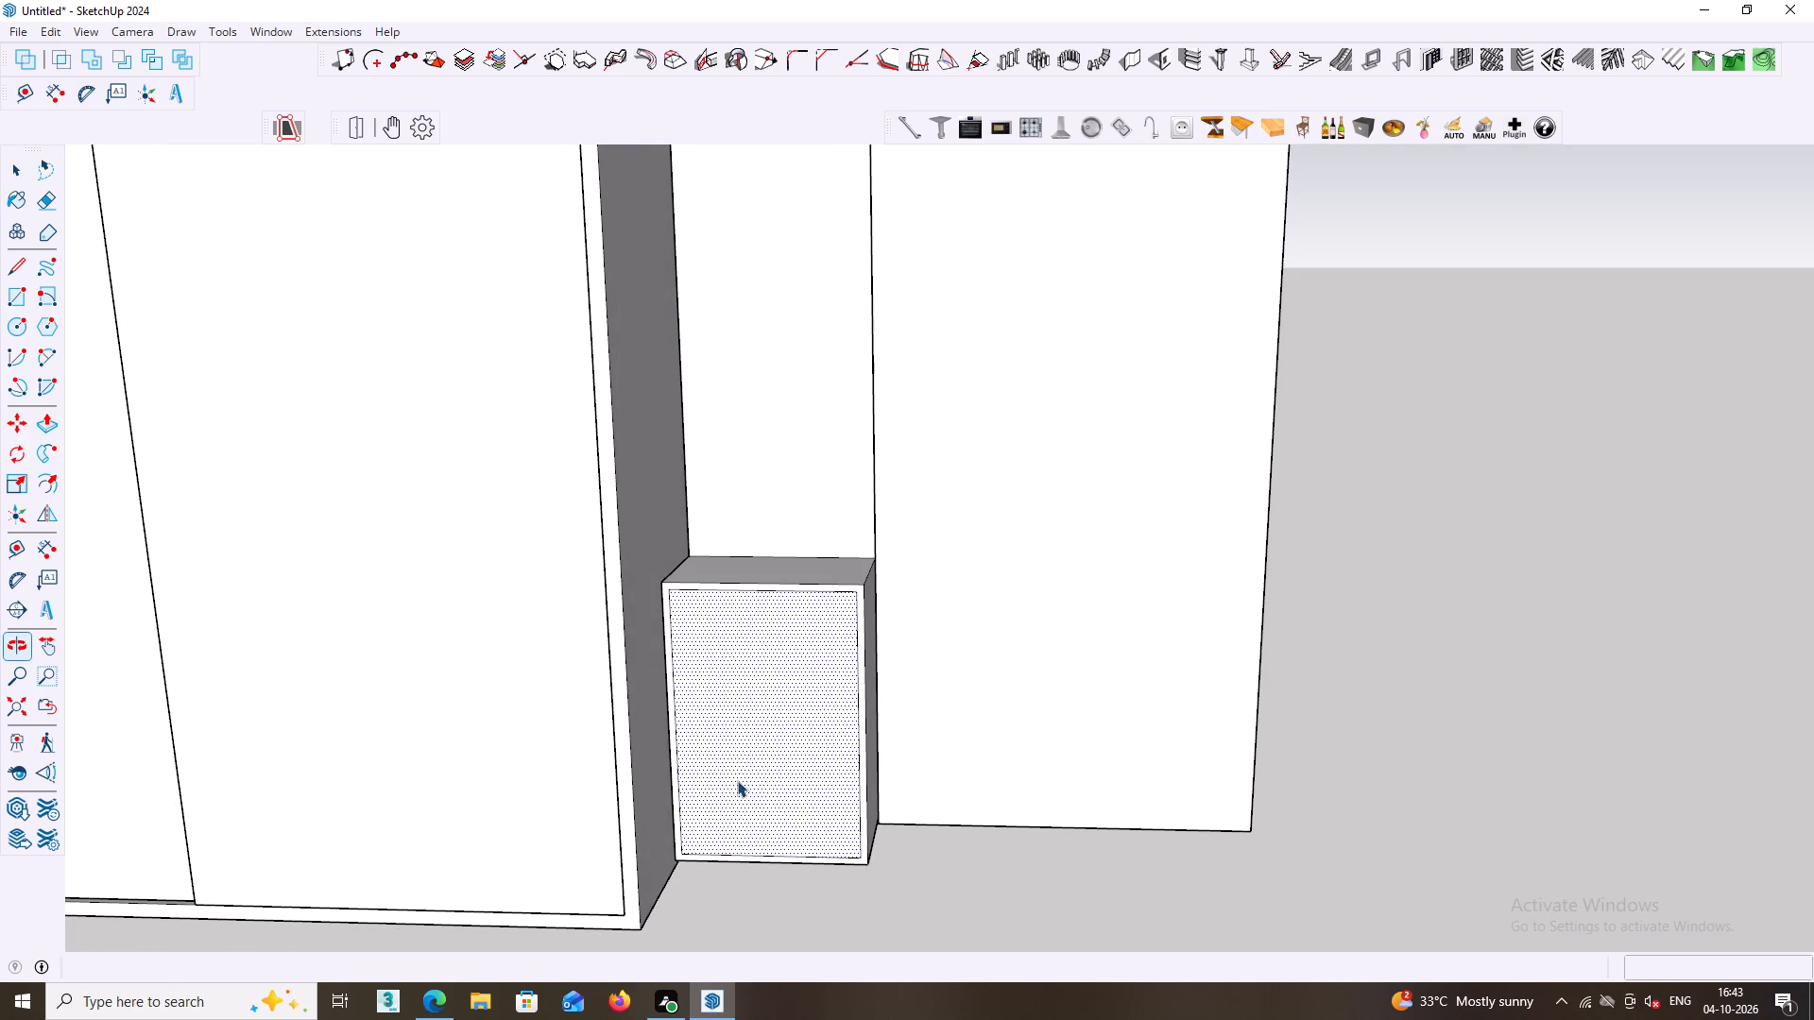
Group the lower unit's front frame together with its outer side, top and bottom faces.
scroll(678, 767, up, 4)
click(670, 765)
double_click(670, 765)
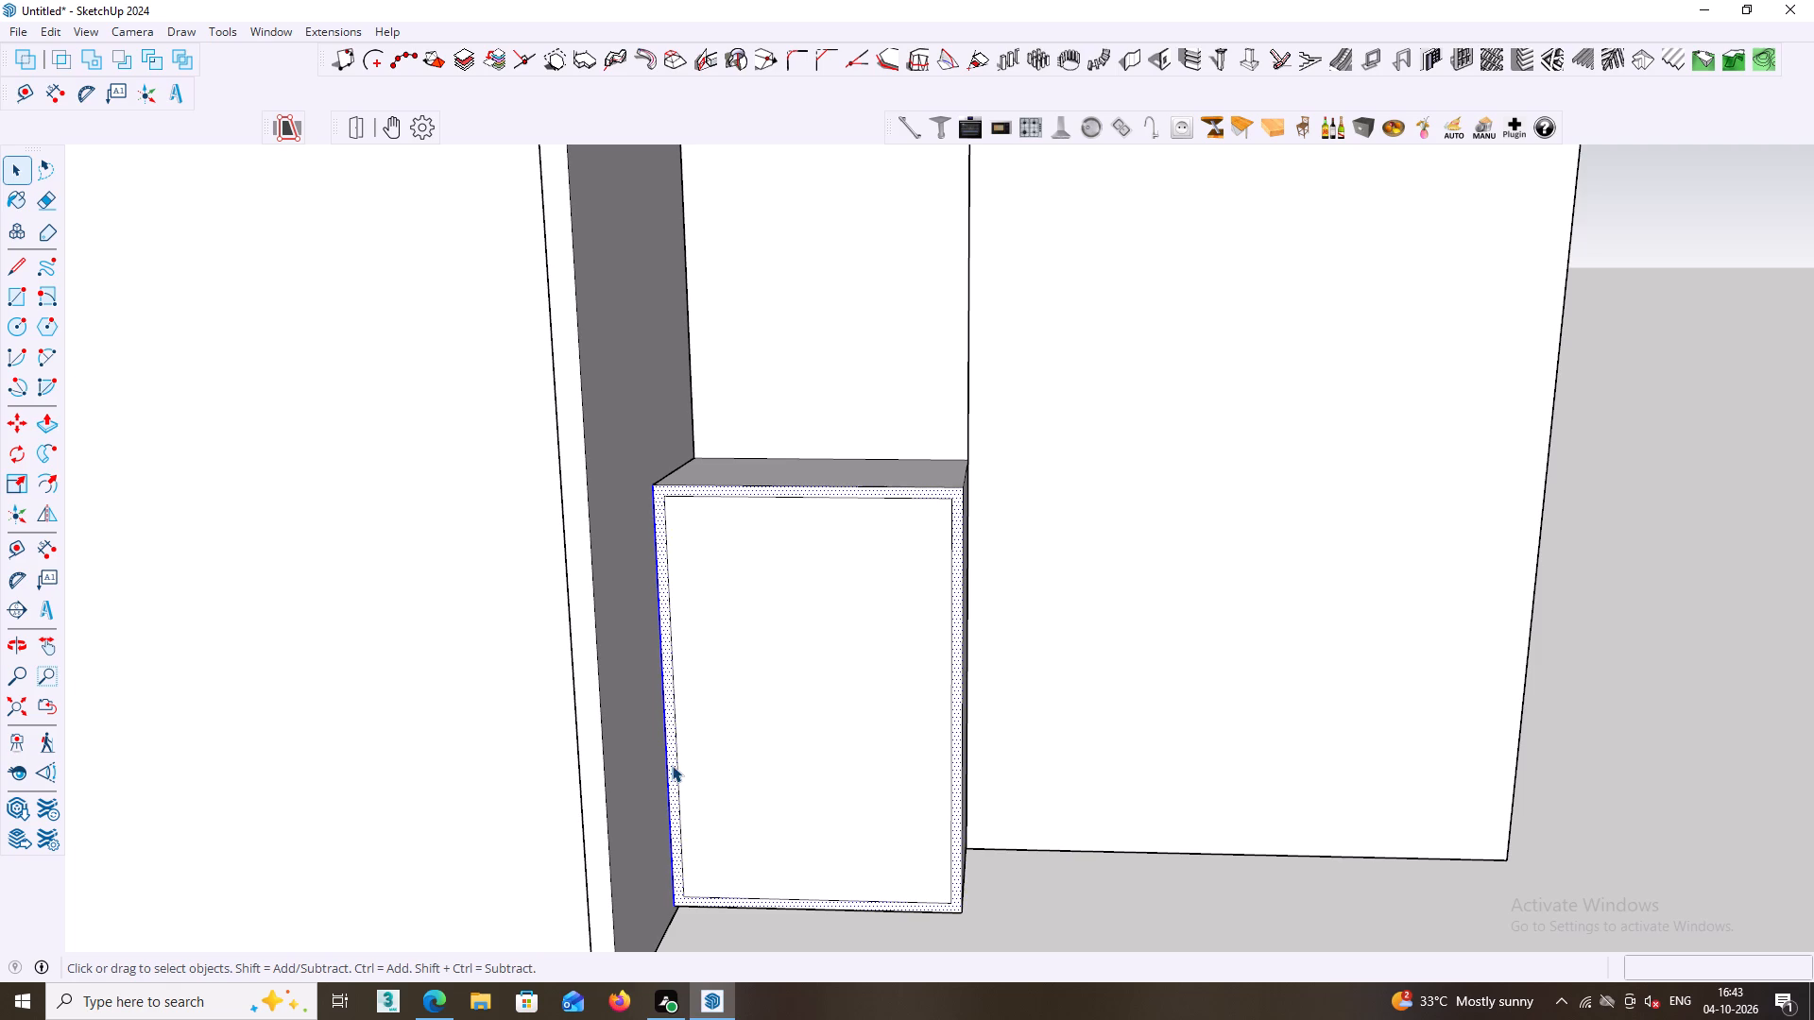
middle_drag(896, 725, 745, 716)
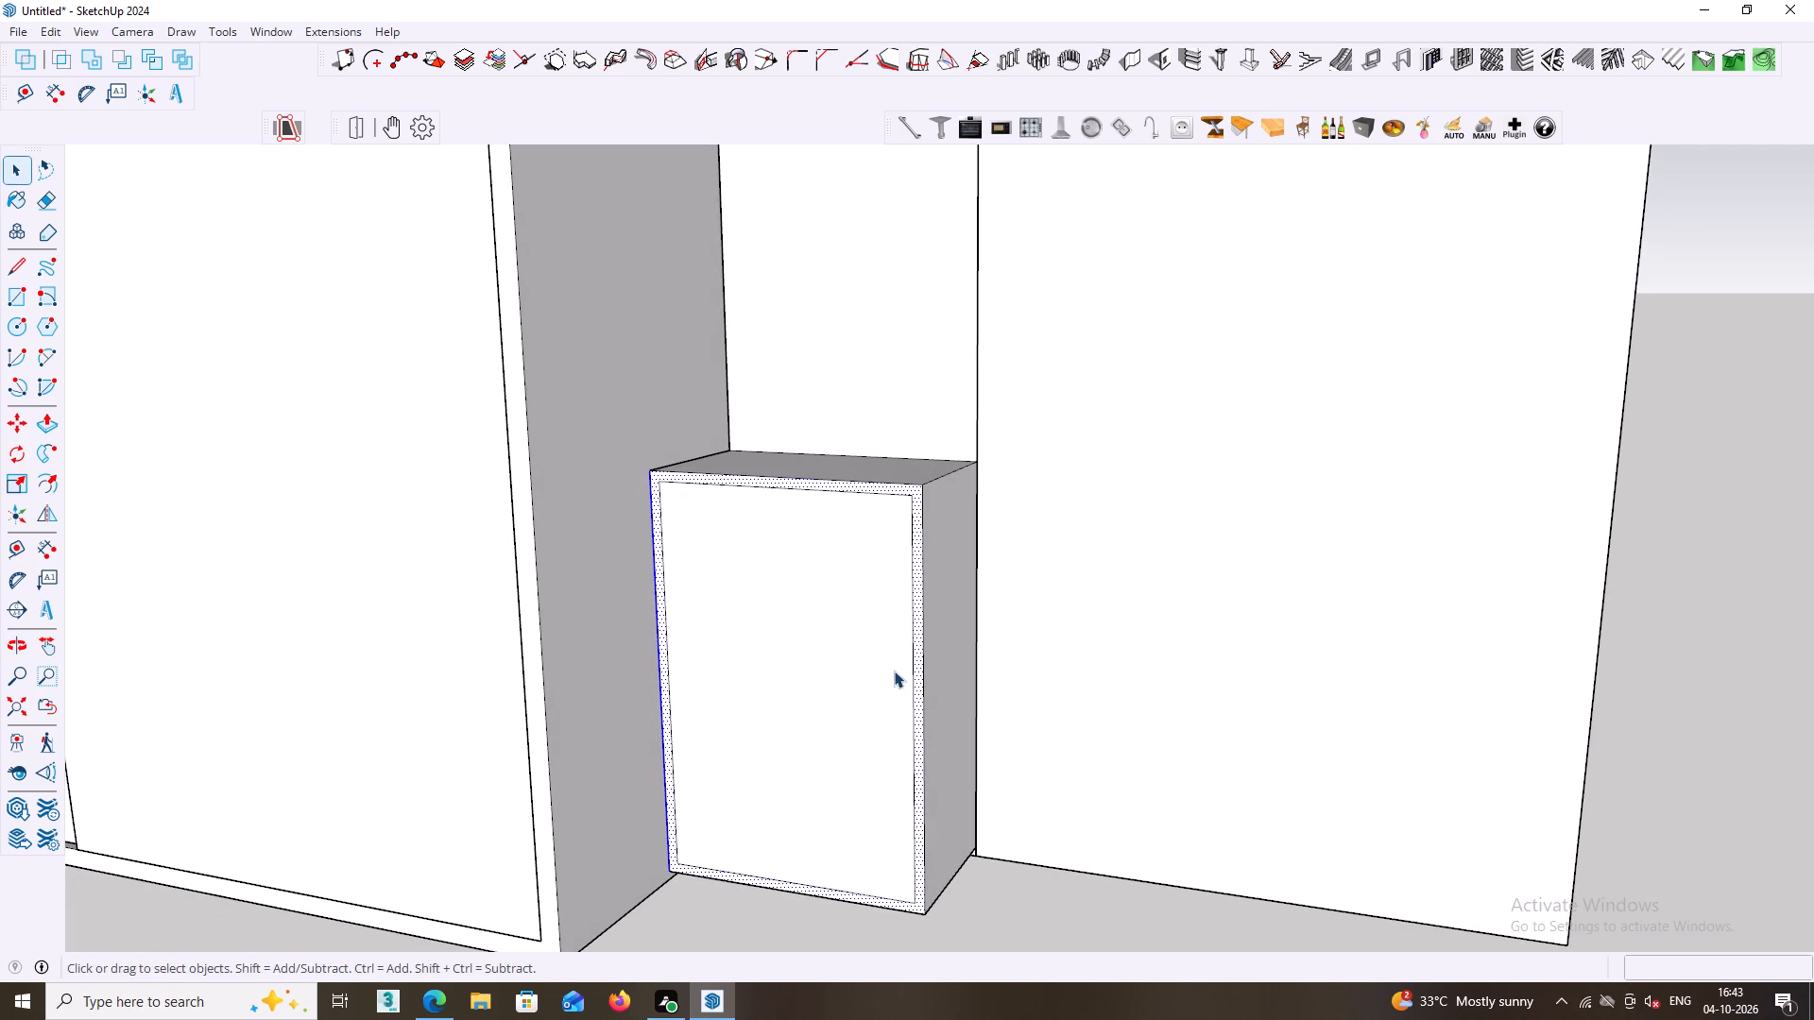
shift+click(942, 657)
shift+middle_drag(941, 653, 954, 791)
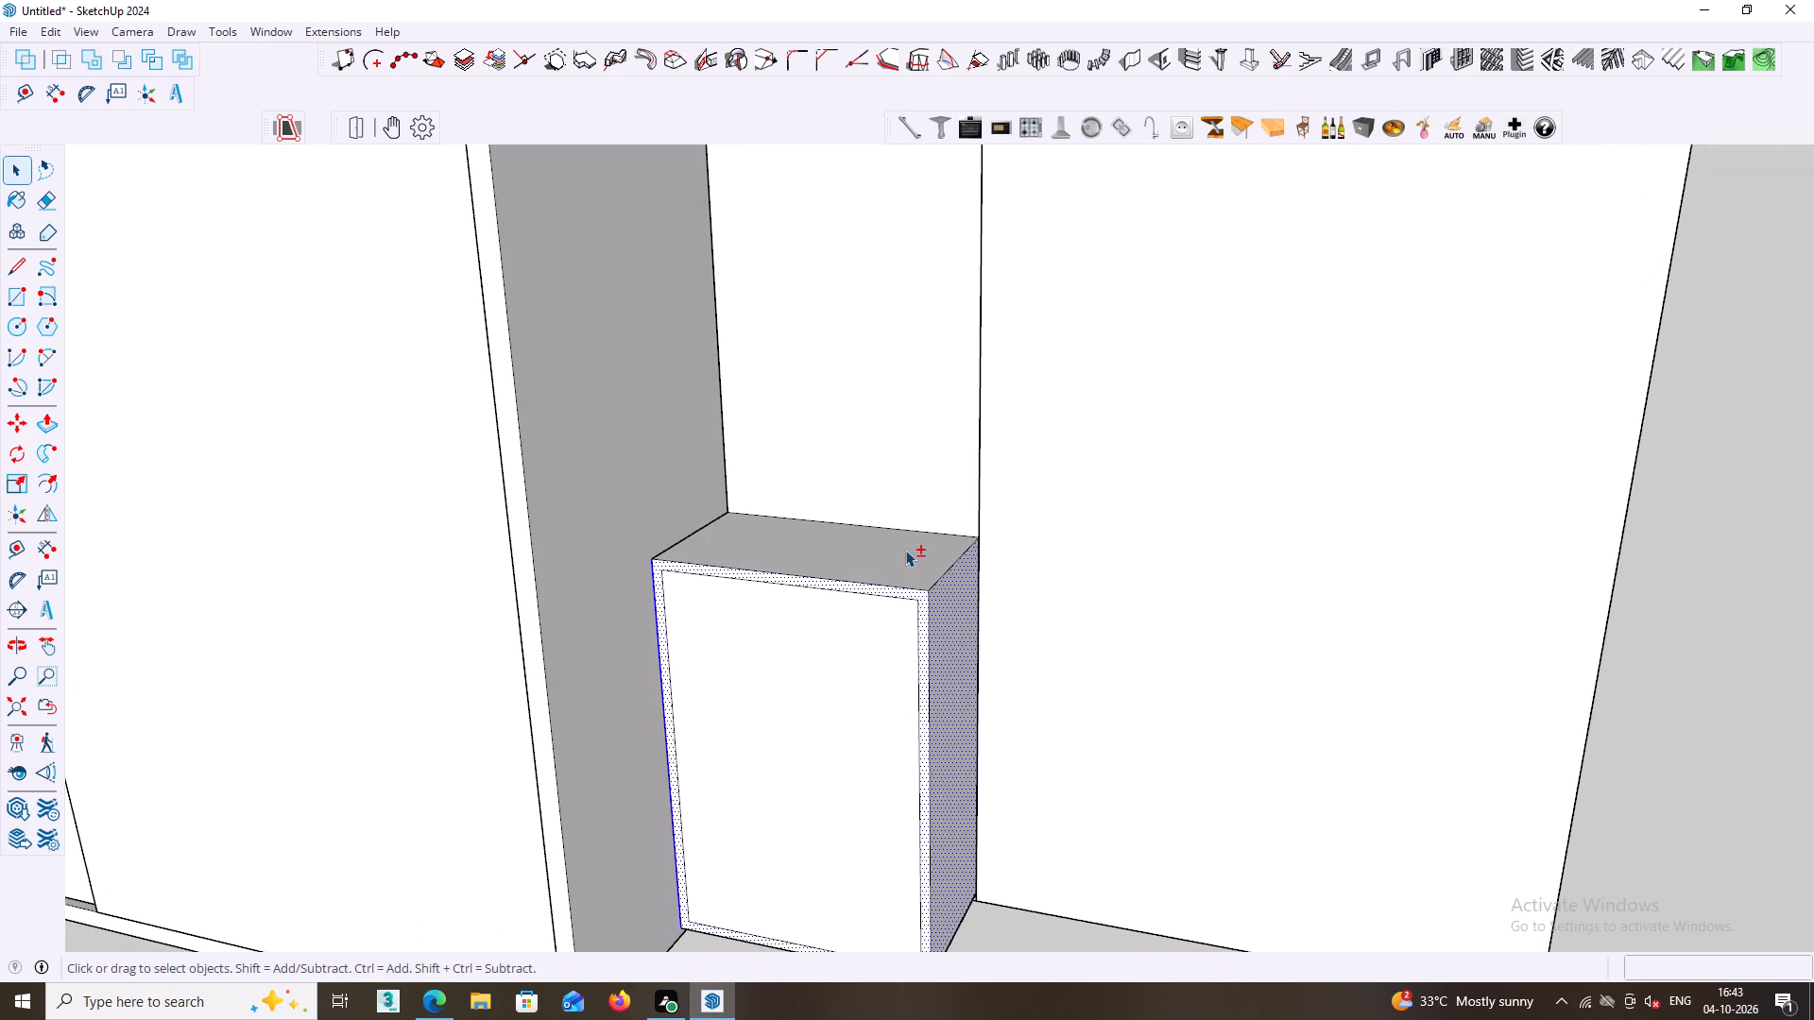
shift+click(905, 550)
shift+middle_drag(905, 579, 965, 493)
middle_drag(955, 572, 955, 433)
shift+middle_drag(896, 618, 947, 519)
middle_drag(868, 677, 904, 467)
middle_drag(826, 688, 851, 553)
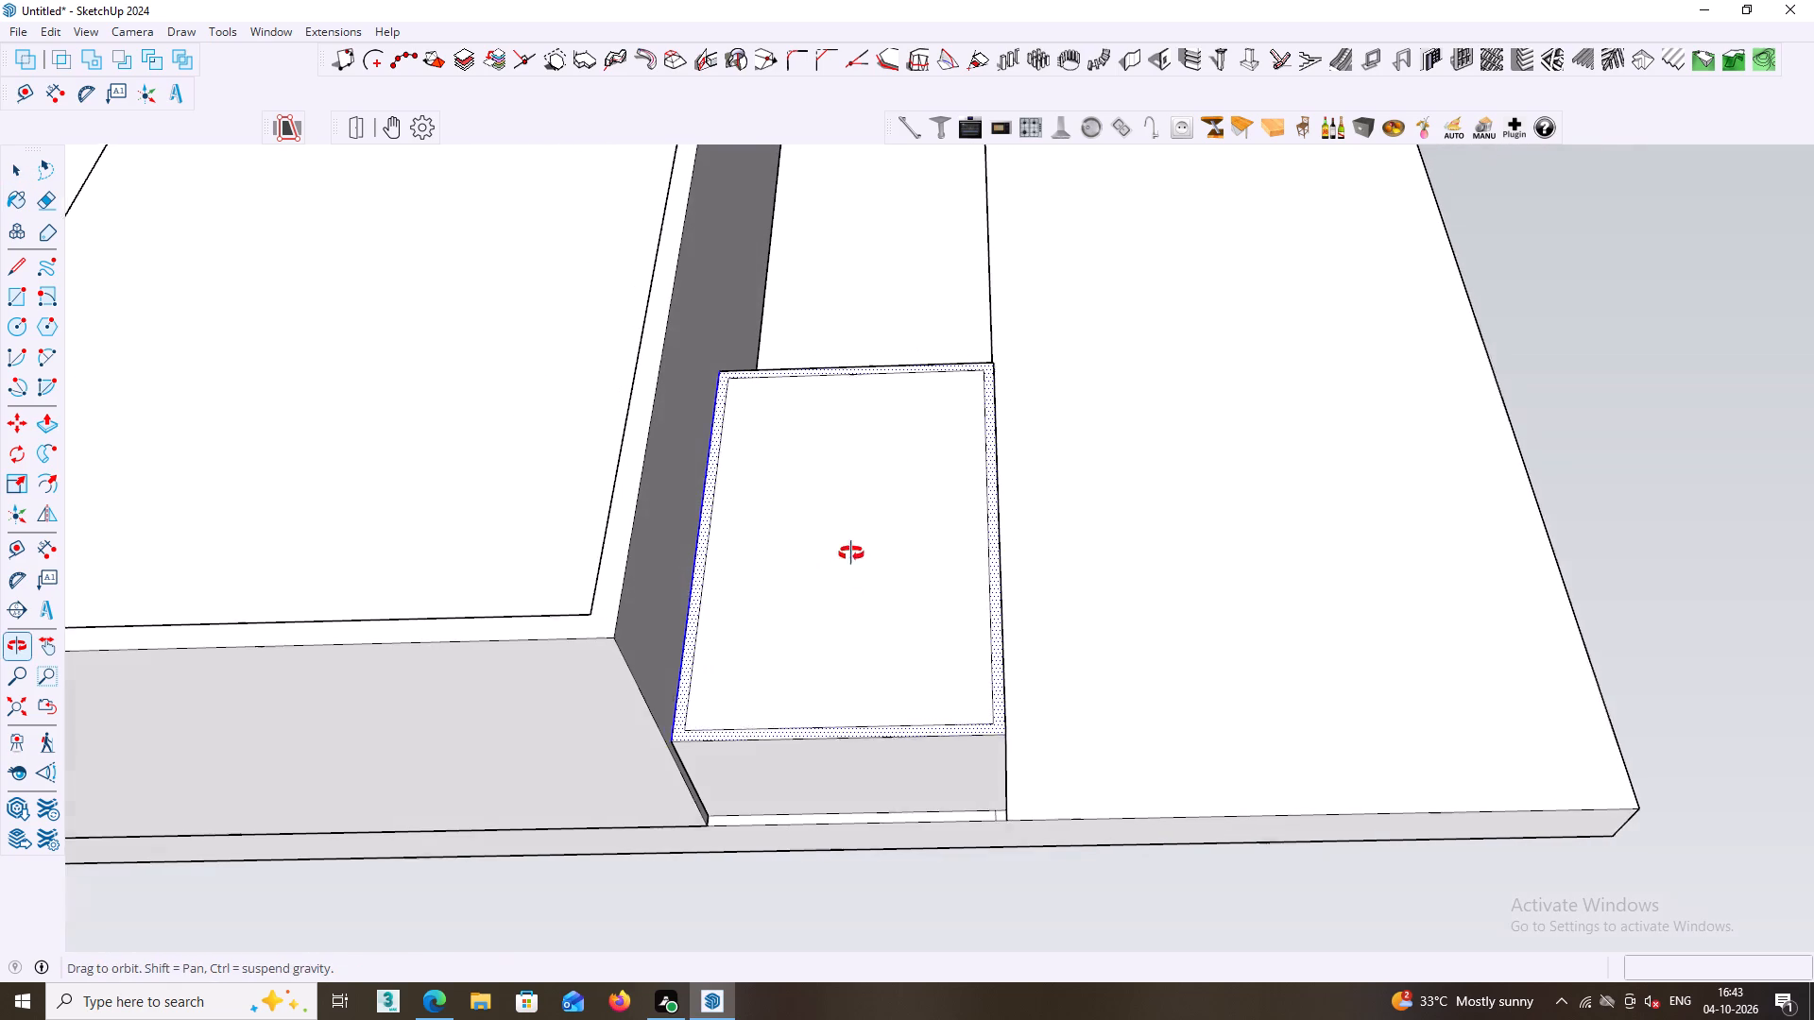
middle_drag(851, 553, 851, 557)
shift+click(792, 788)
middle_drag(799, 777, 799, 900)
middle_drag(911, 800, 811, 867)
middle_drag(909, 711, 879, 777)
middle_drag(881, 743, 888, 743)
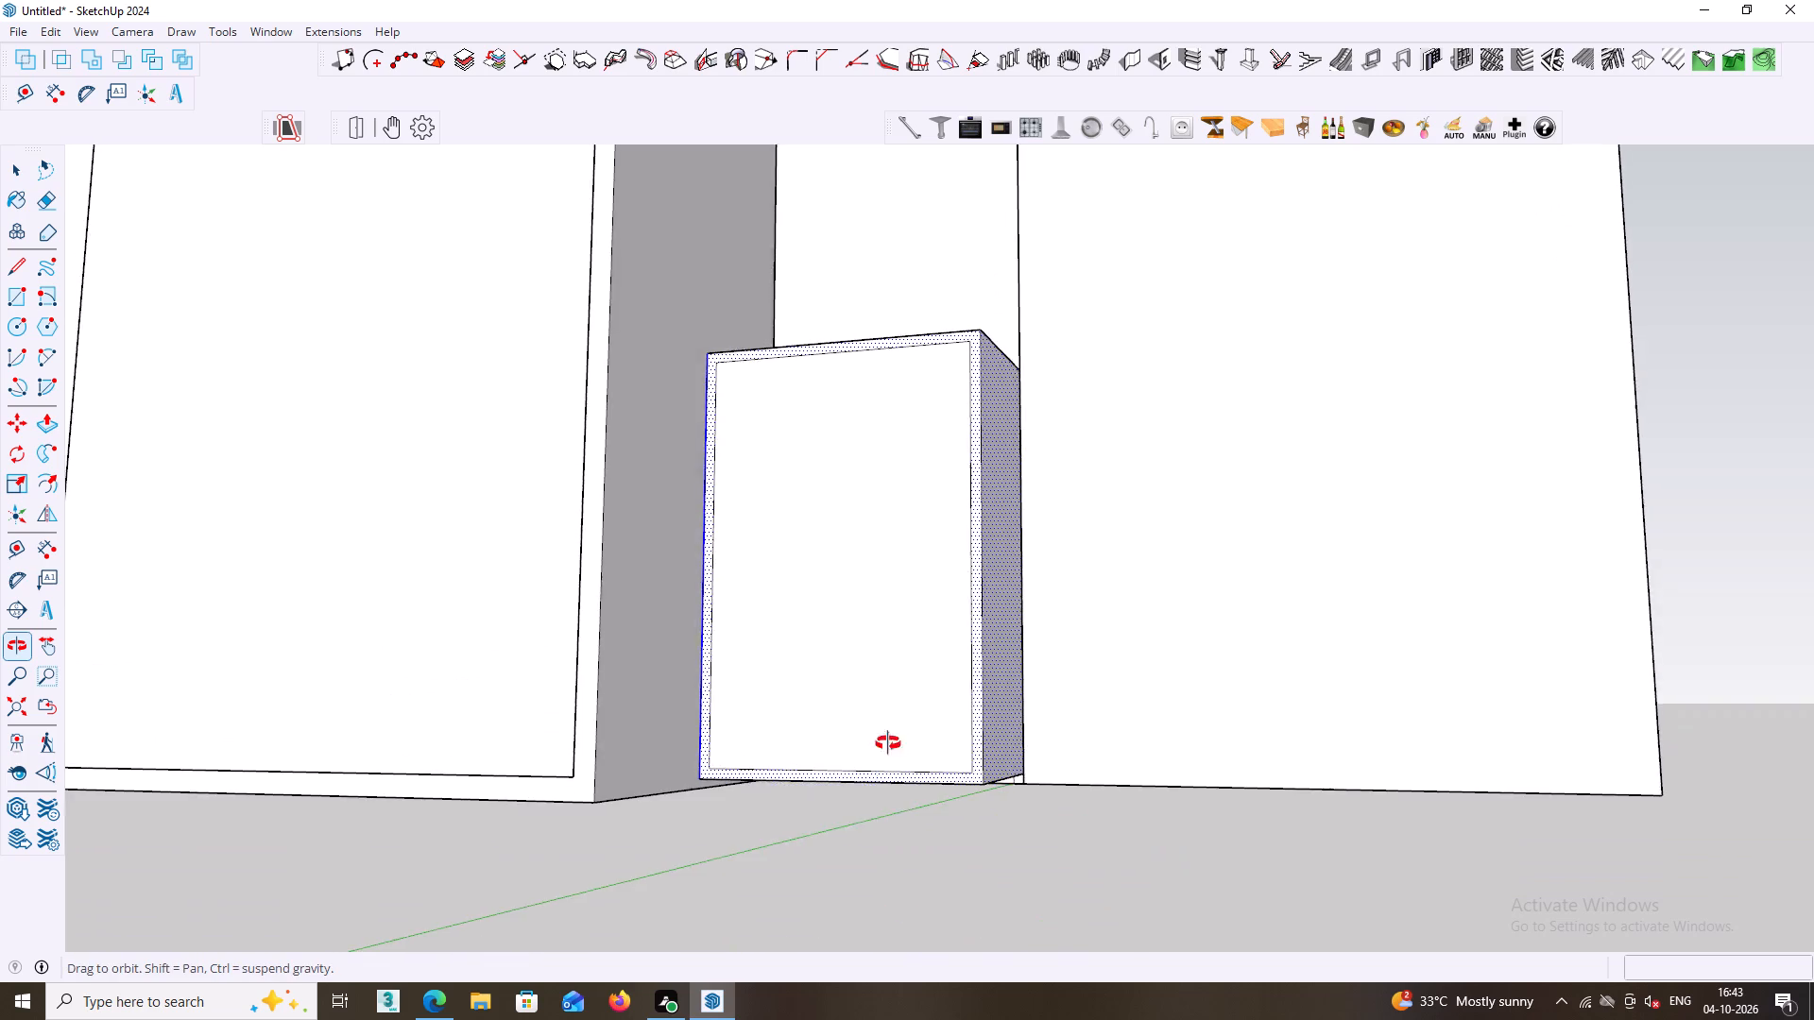
middle_drag(888, 743, 996, 859)
middle_drag(982, 789, 955, 948)
scroll(979, 825, down, 1)
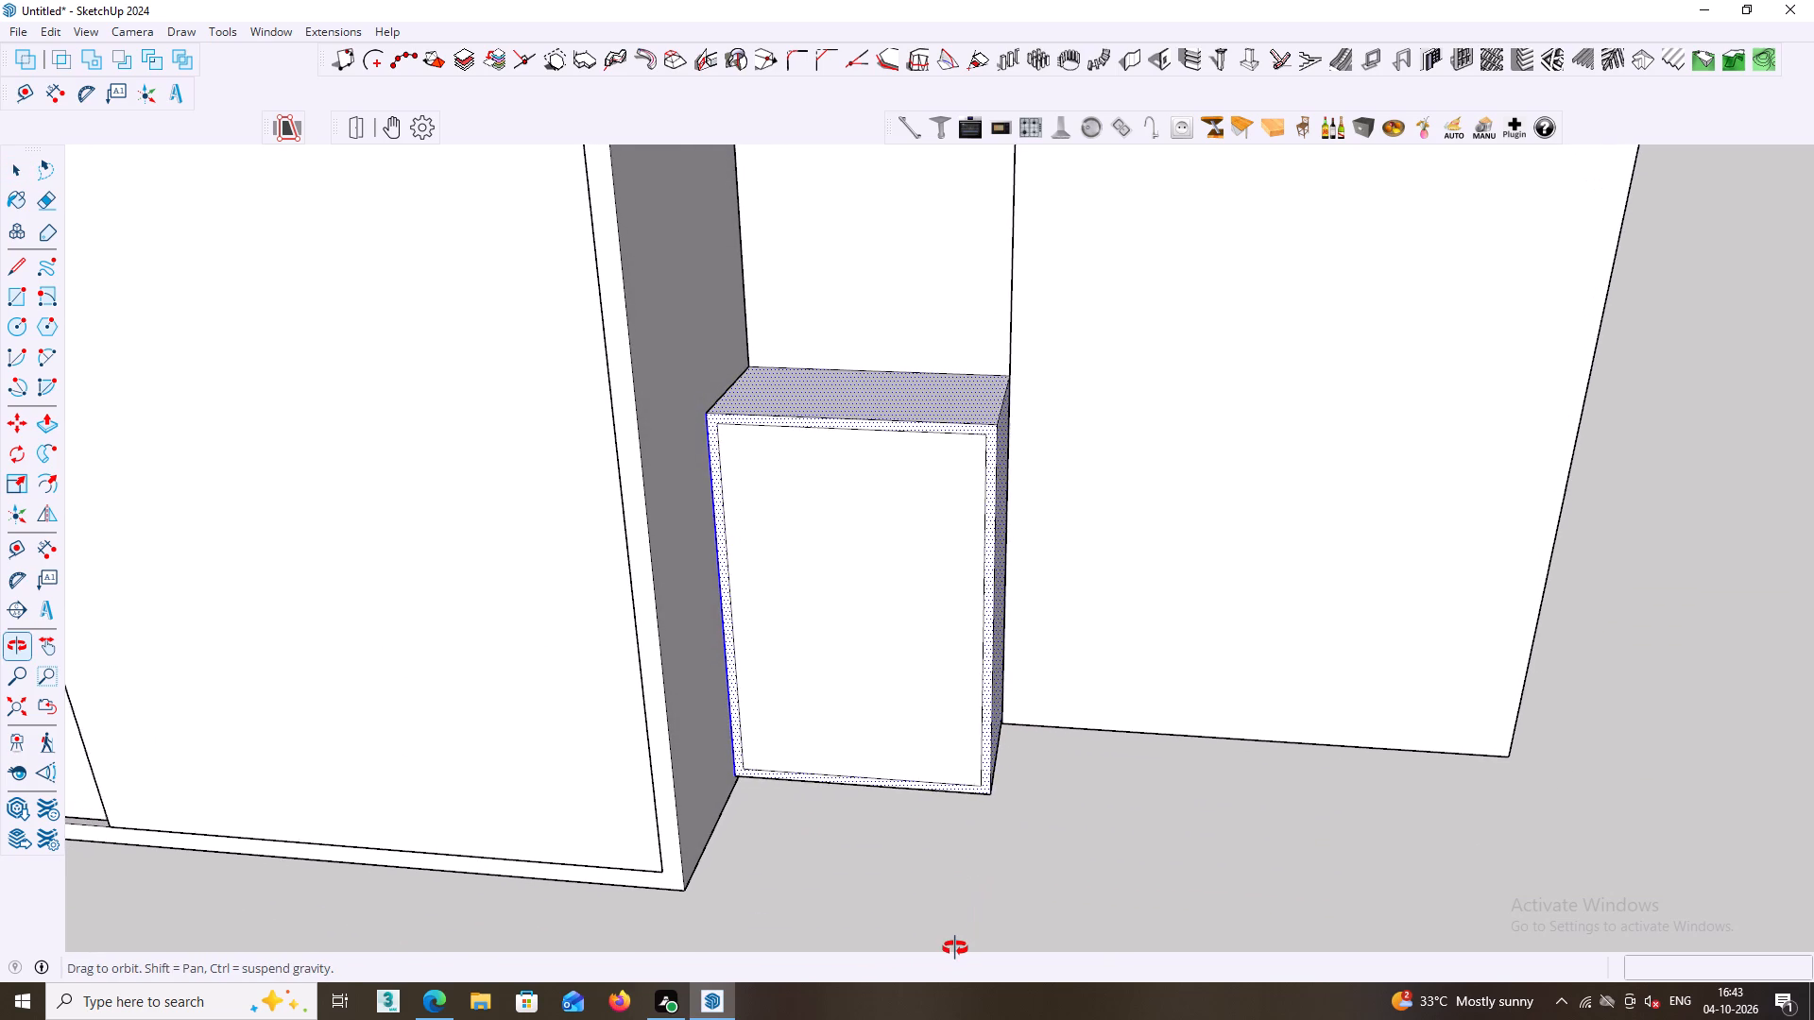
middle_drag(955, 948, 956, 939)
middle_drag(981, 792, 937, 877)
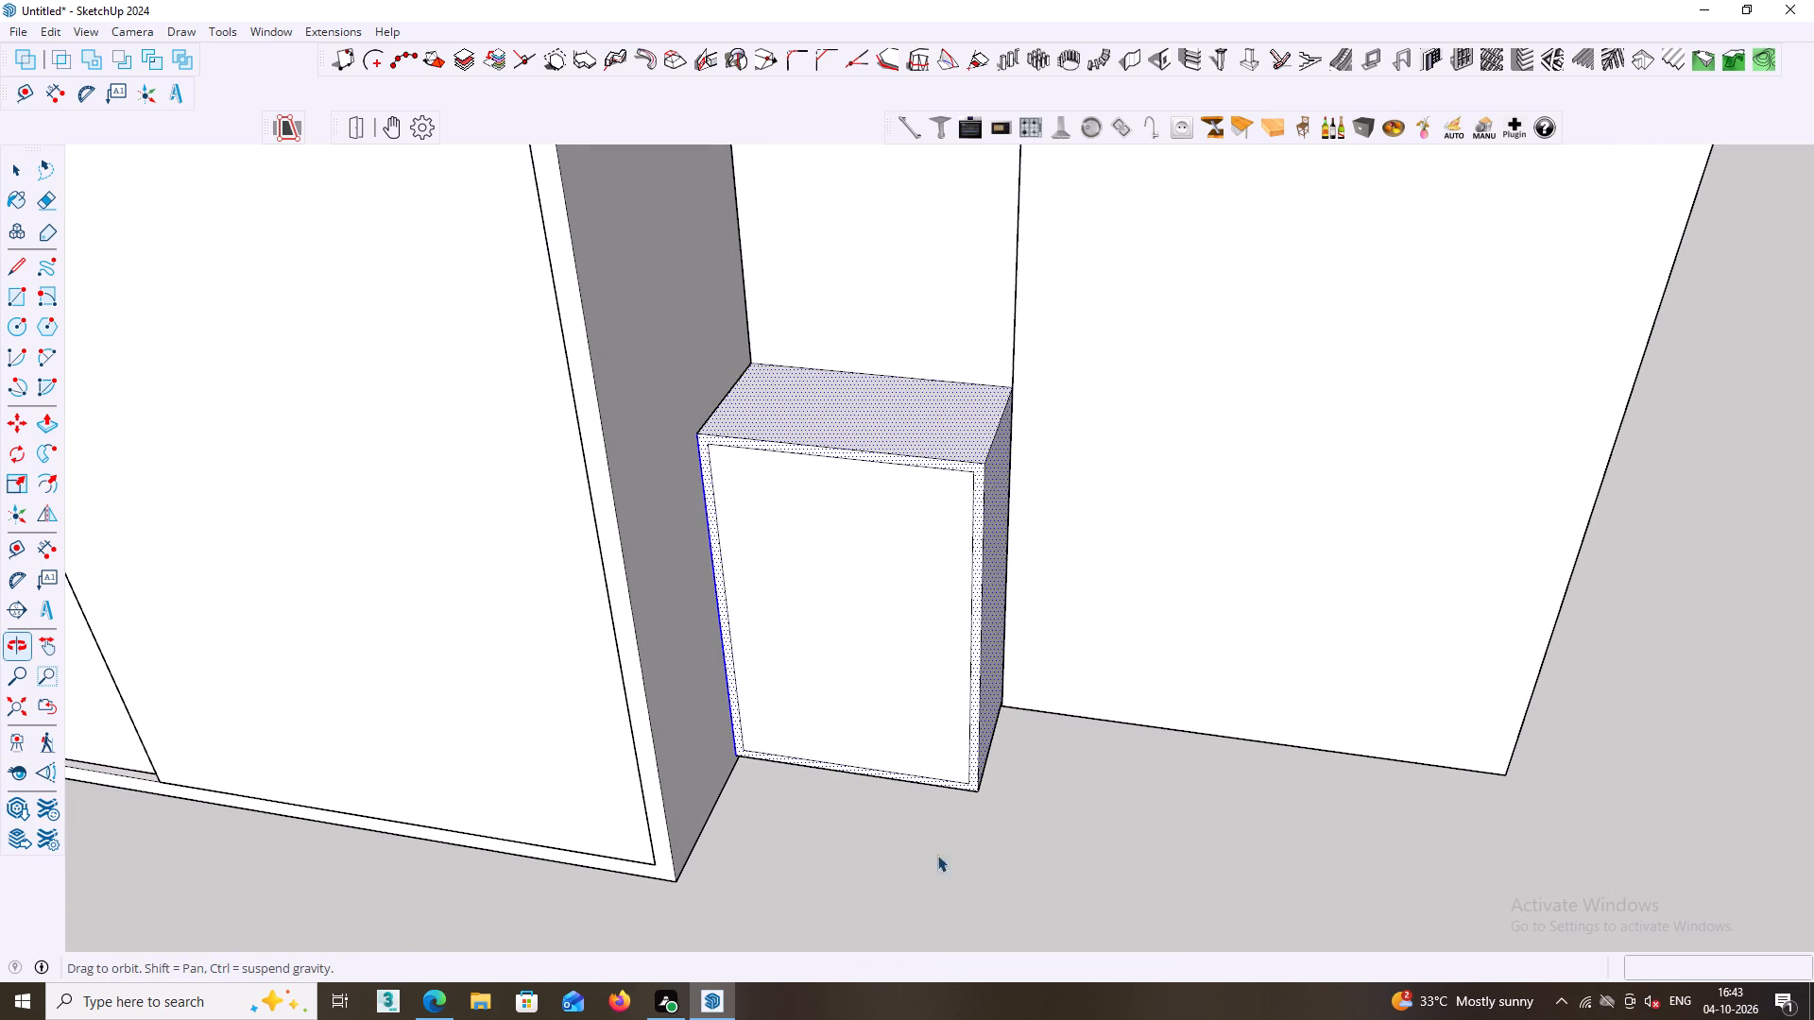
right_click(960, 449)
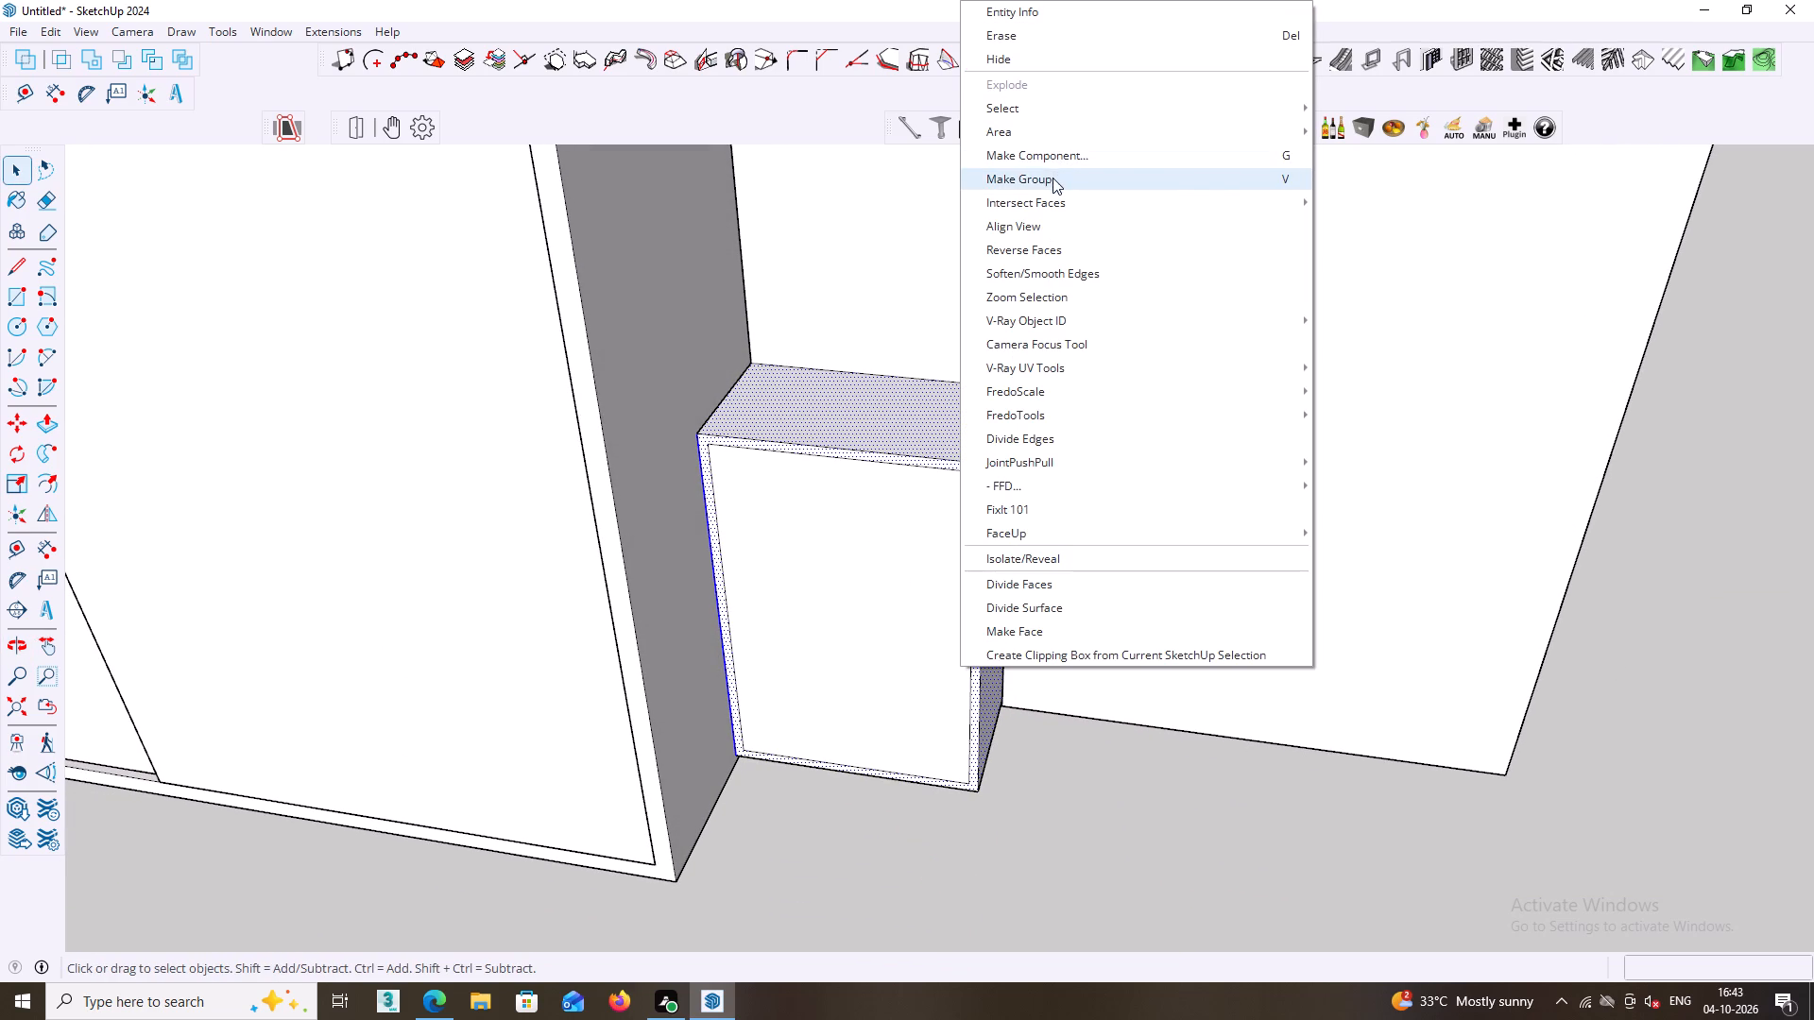
click(1052, 178)
drag(1156, 908, 1156, 899)
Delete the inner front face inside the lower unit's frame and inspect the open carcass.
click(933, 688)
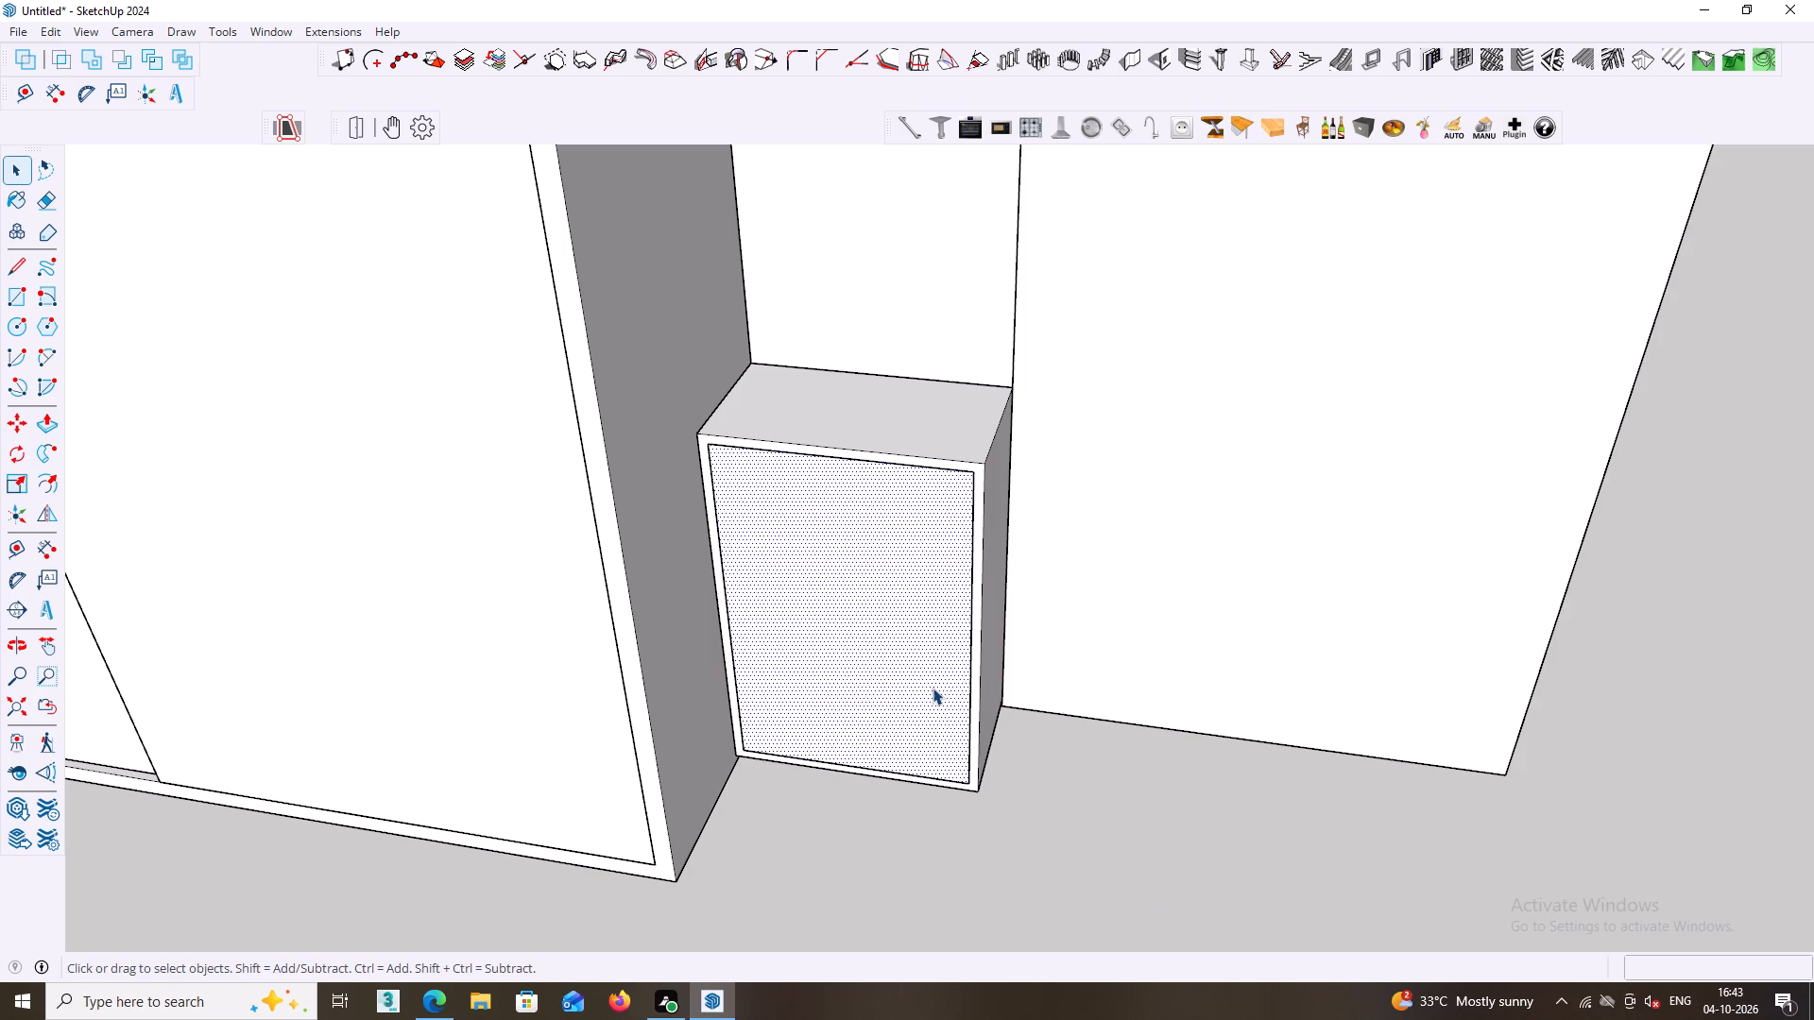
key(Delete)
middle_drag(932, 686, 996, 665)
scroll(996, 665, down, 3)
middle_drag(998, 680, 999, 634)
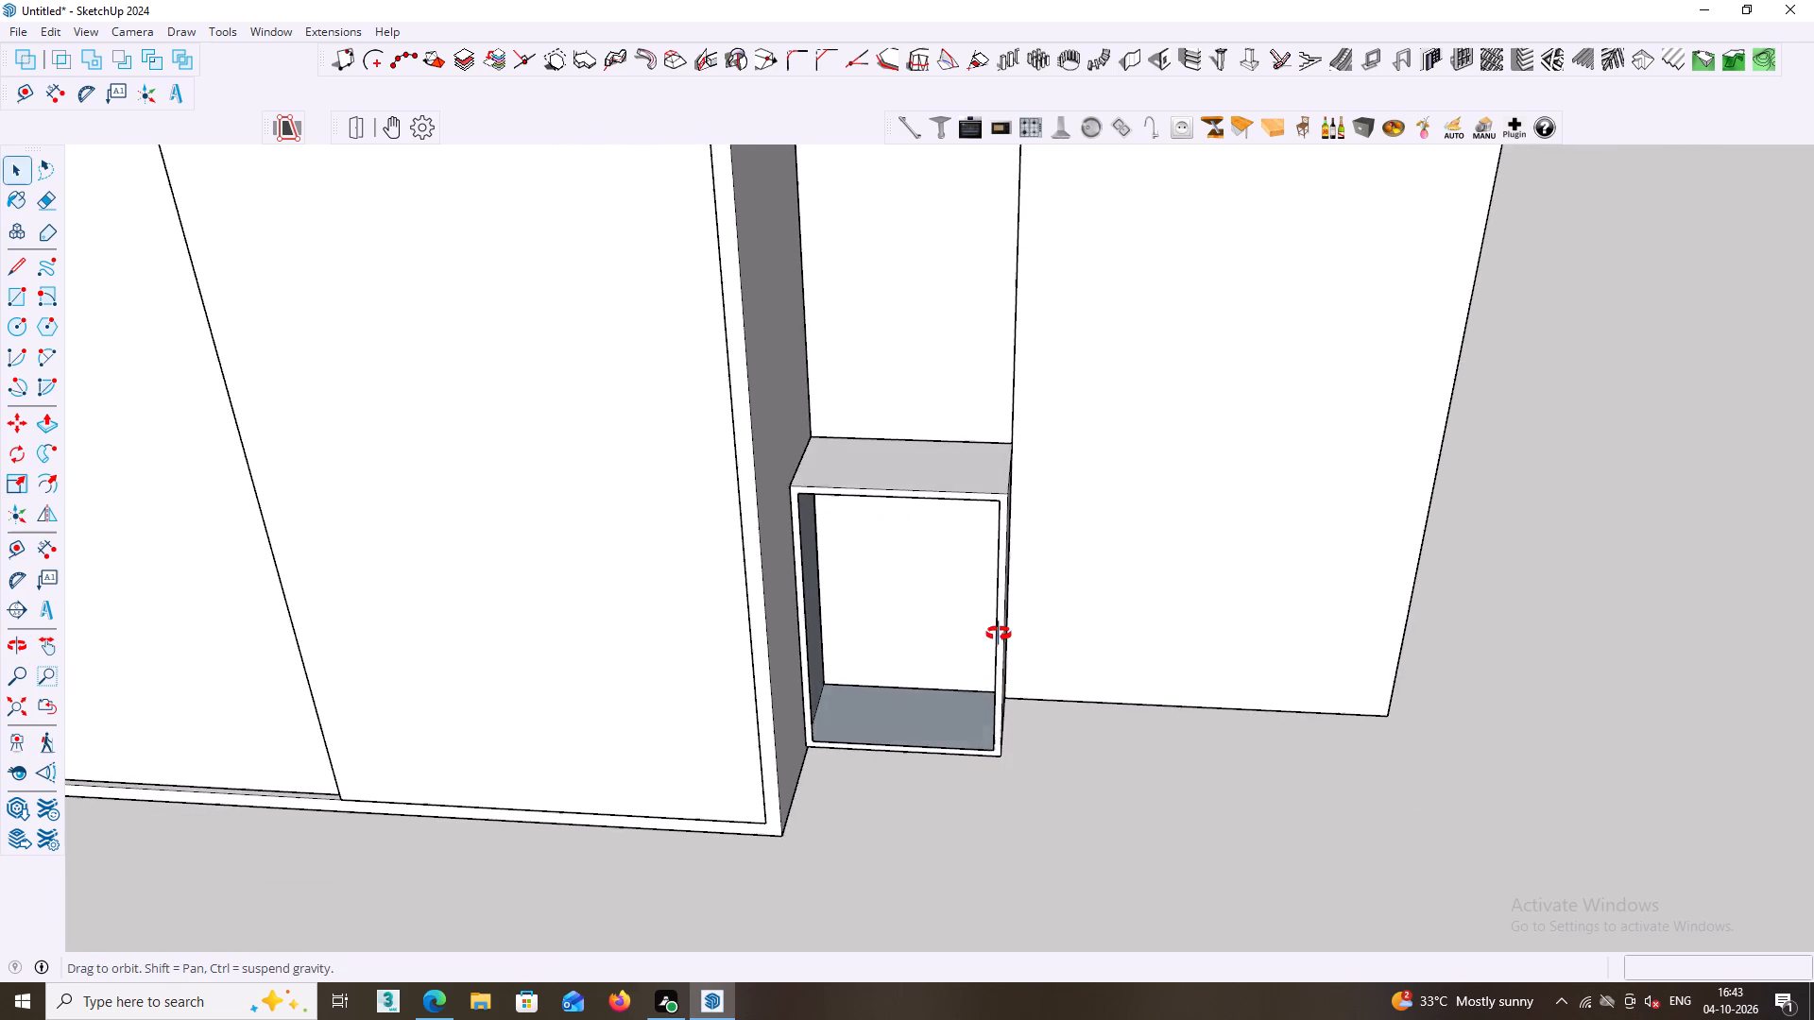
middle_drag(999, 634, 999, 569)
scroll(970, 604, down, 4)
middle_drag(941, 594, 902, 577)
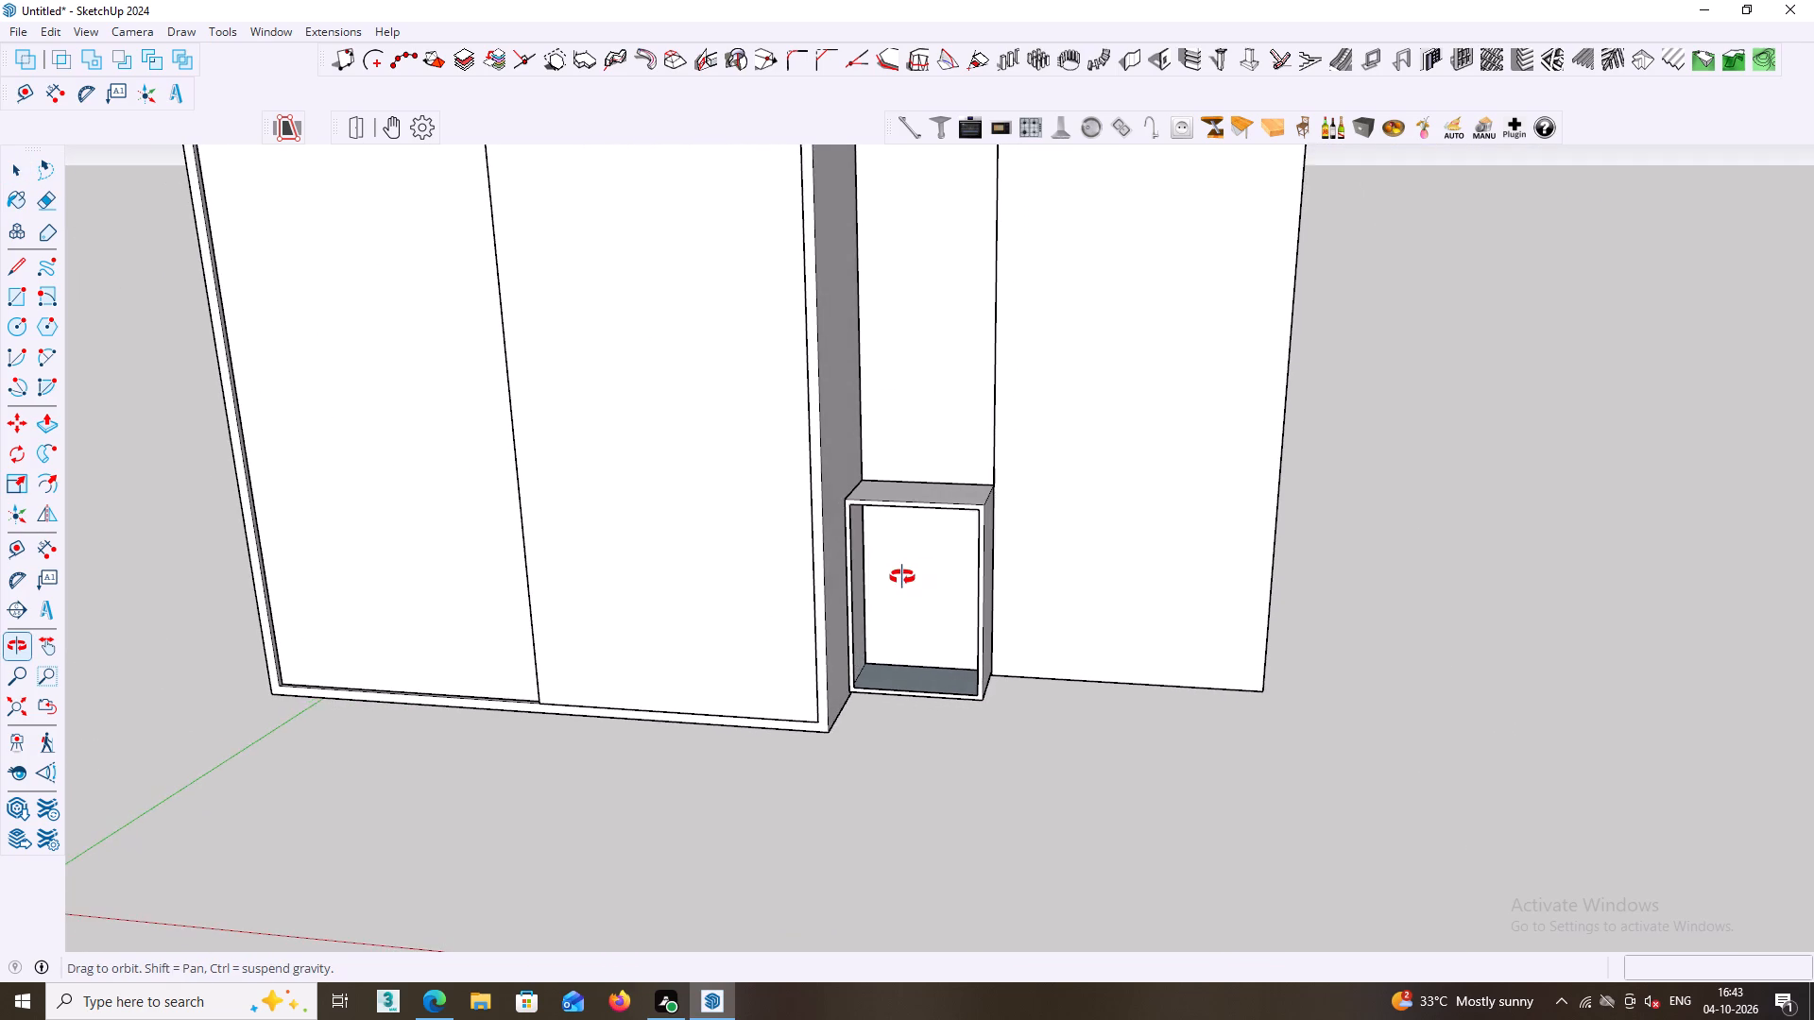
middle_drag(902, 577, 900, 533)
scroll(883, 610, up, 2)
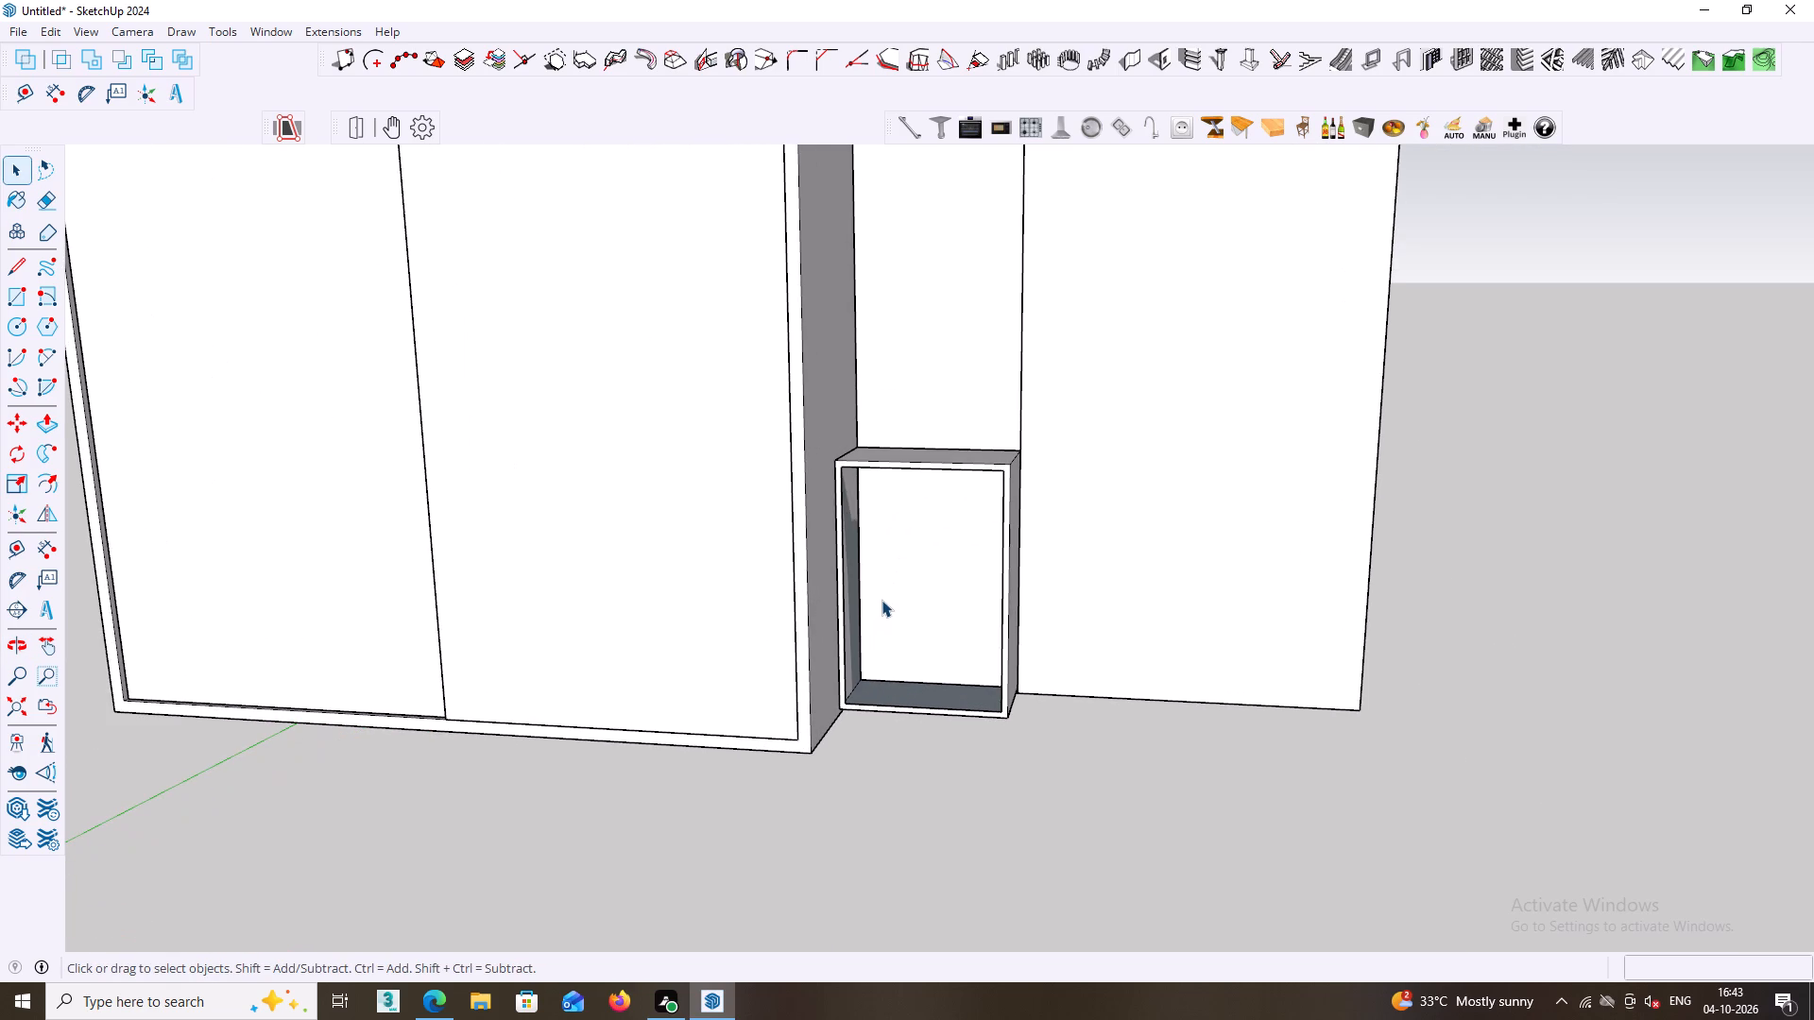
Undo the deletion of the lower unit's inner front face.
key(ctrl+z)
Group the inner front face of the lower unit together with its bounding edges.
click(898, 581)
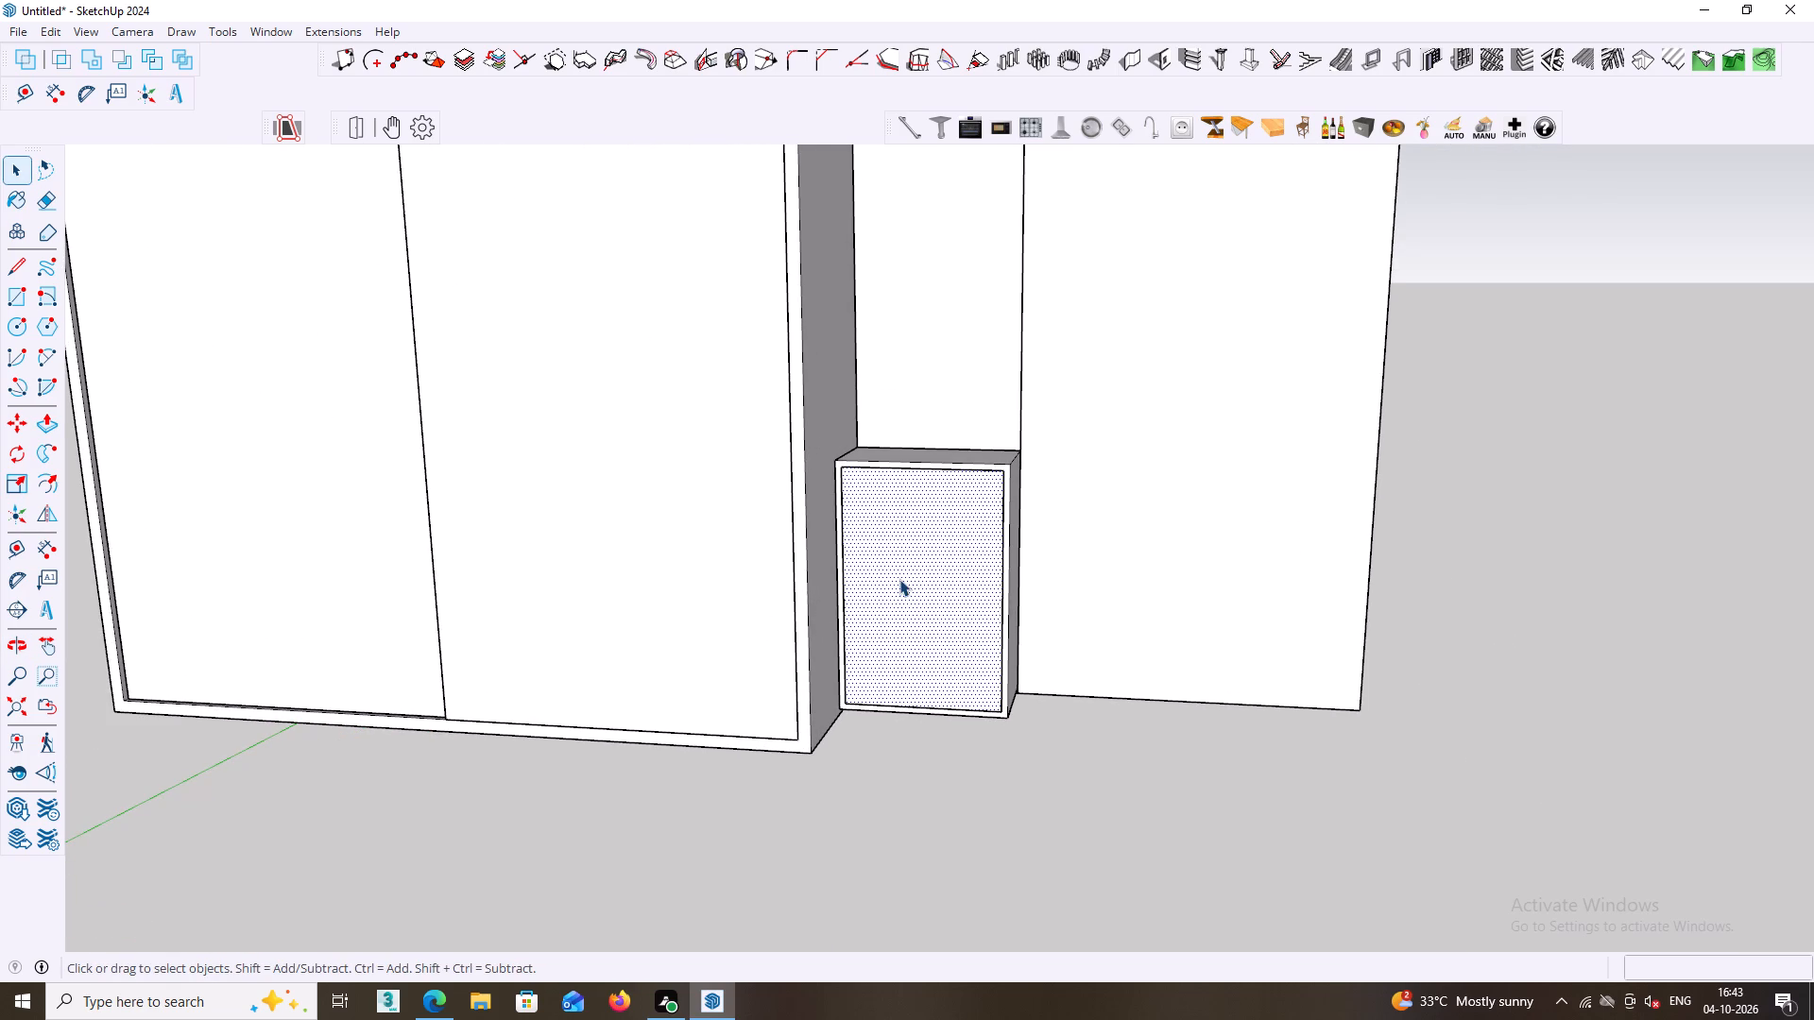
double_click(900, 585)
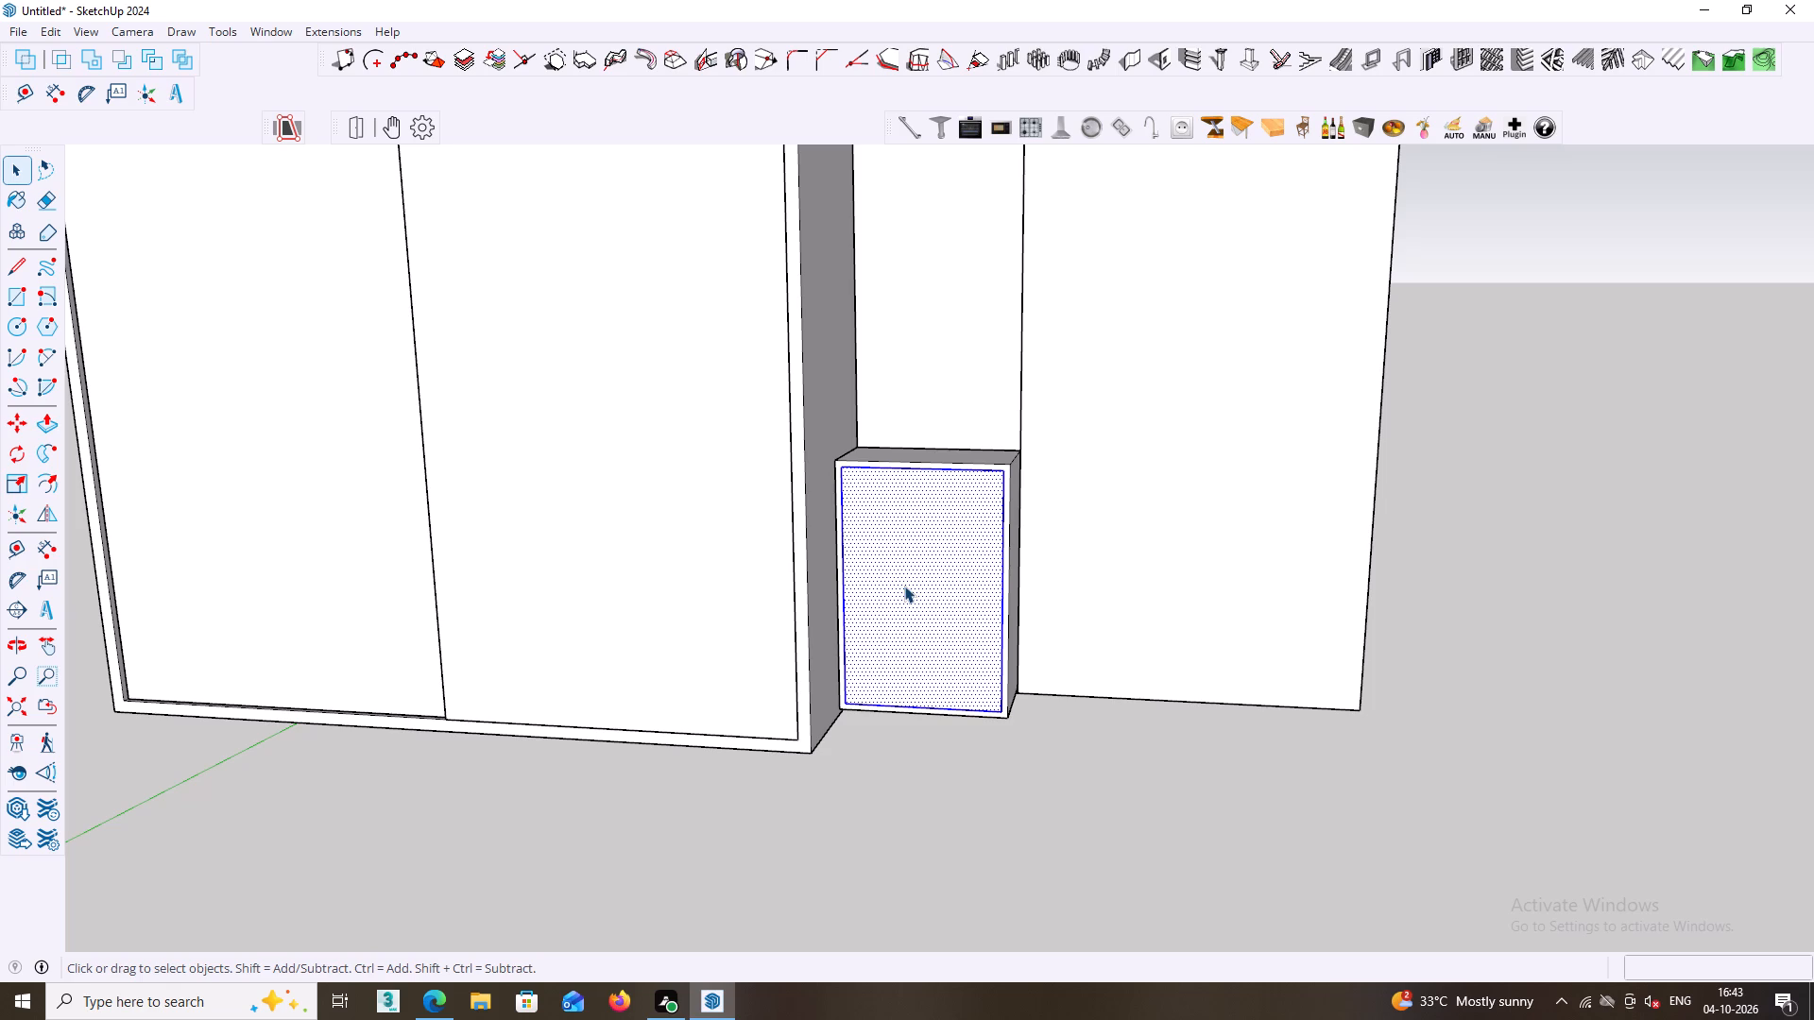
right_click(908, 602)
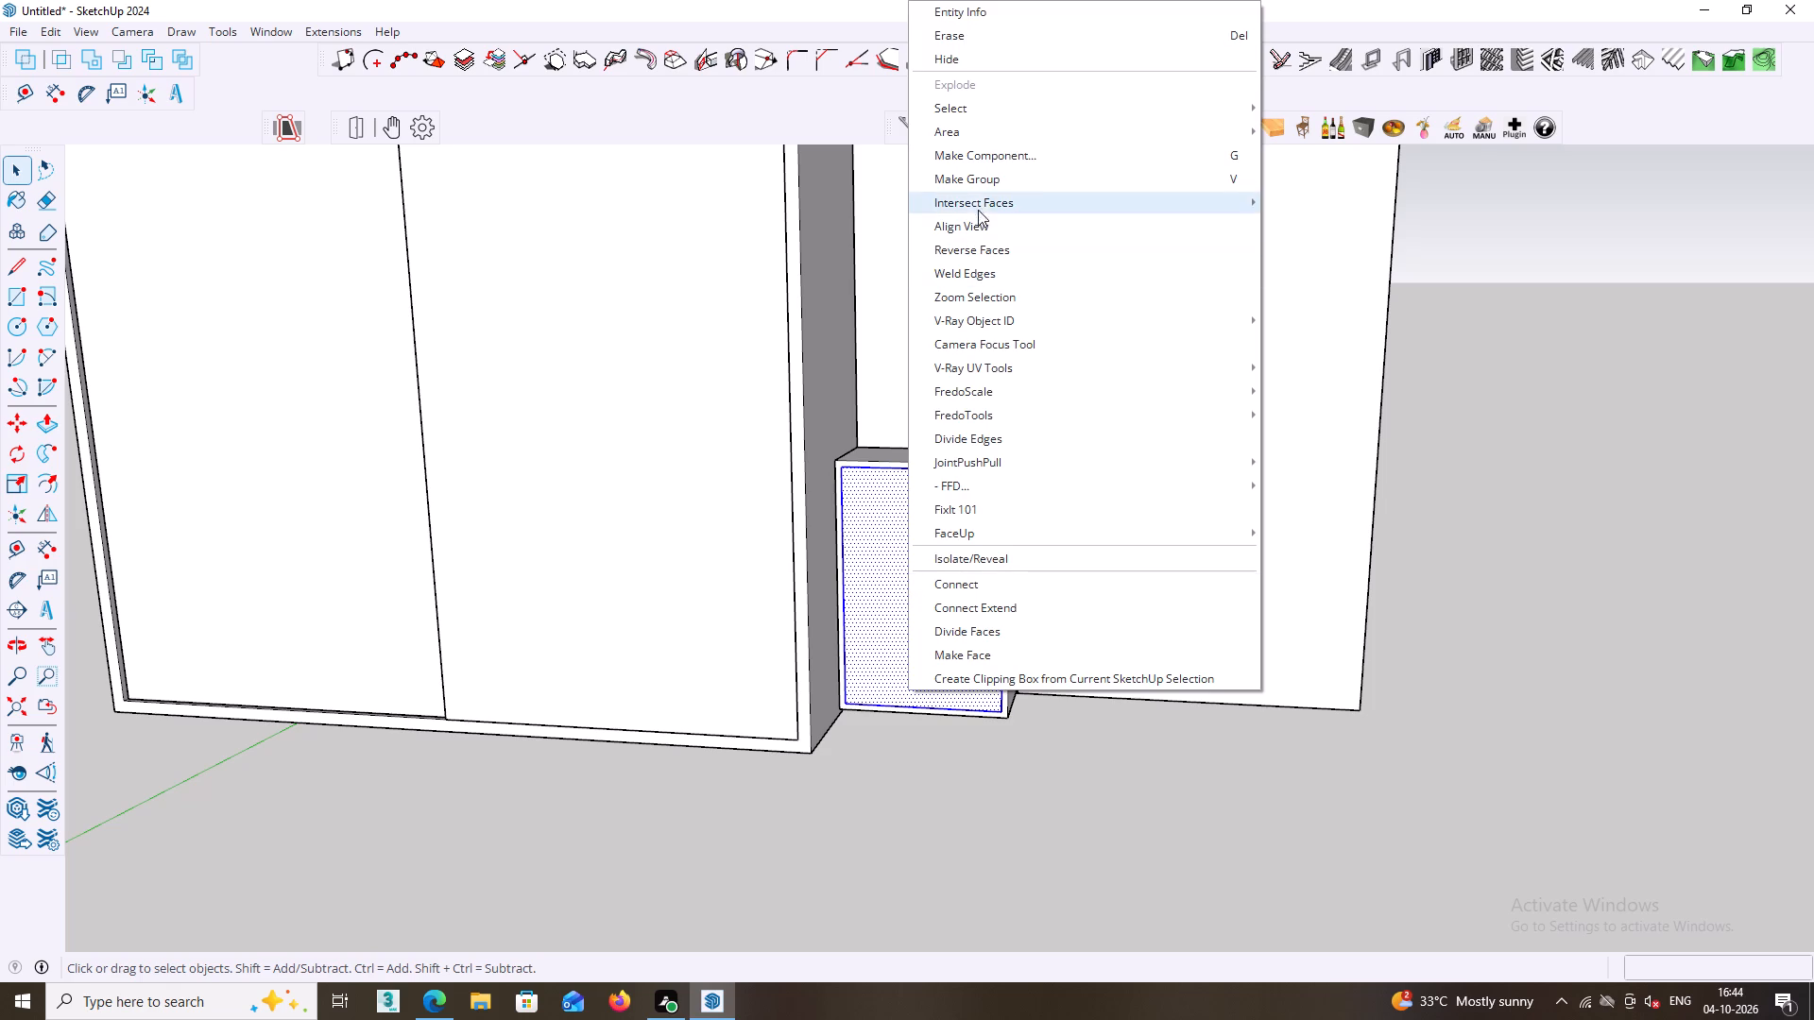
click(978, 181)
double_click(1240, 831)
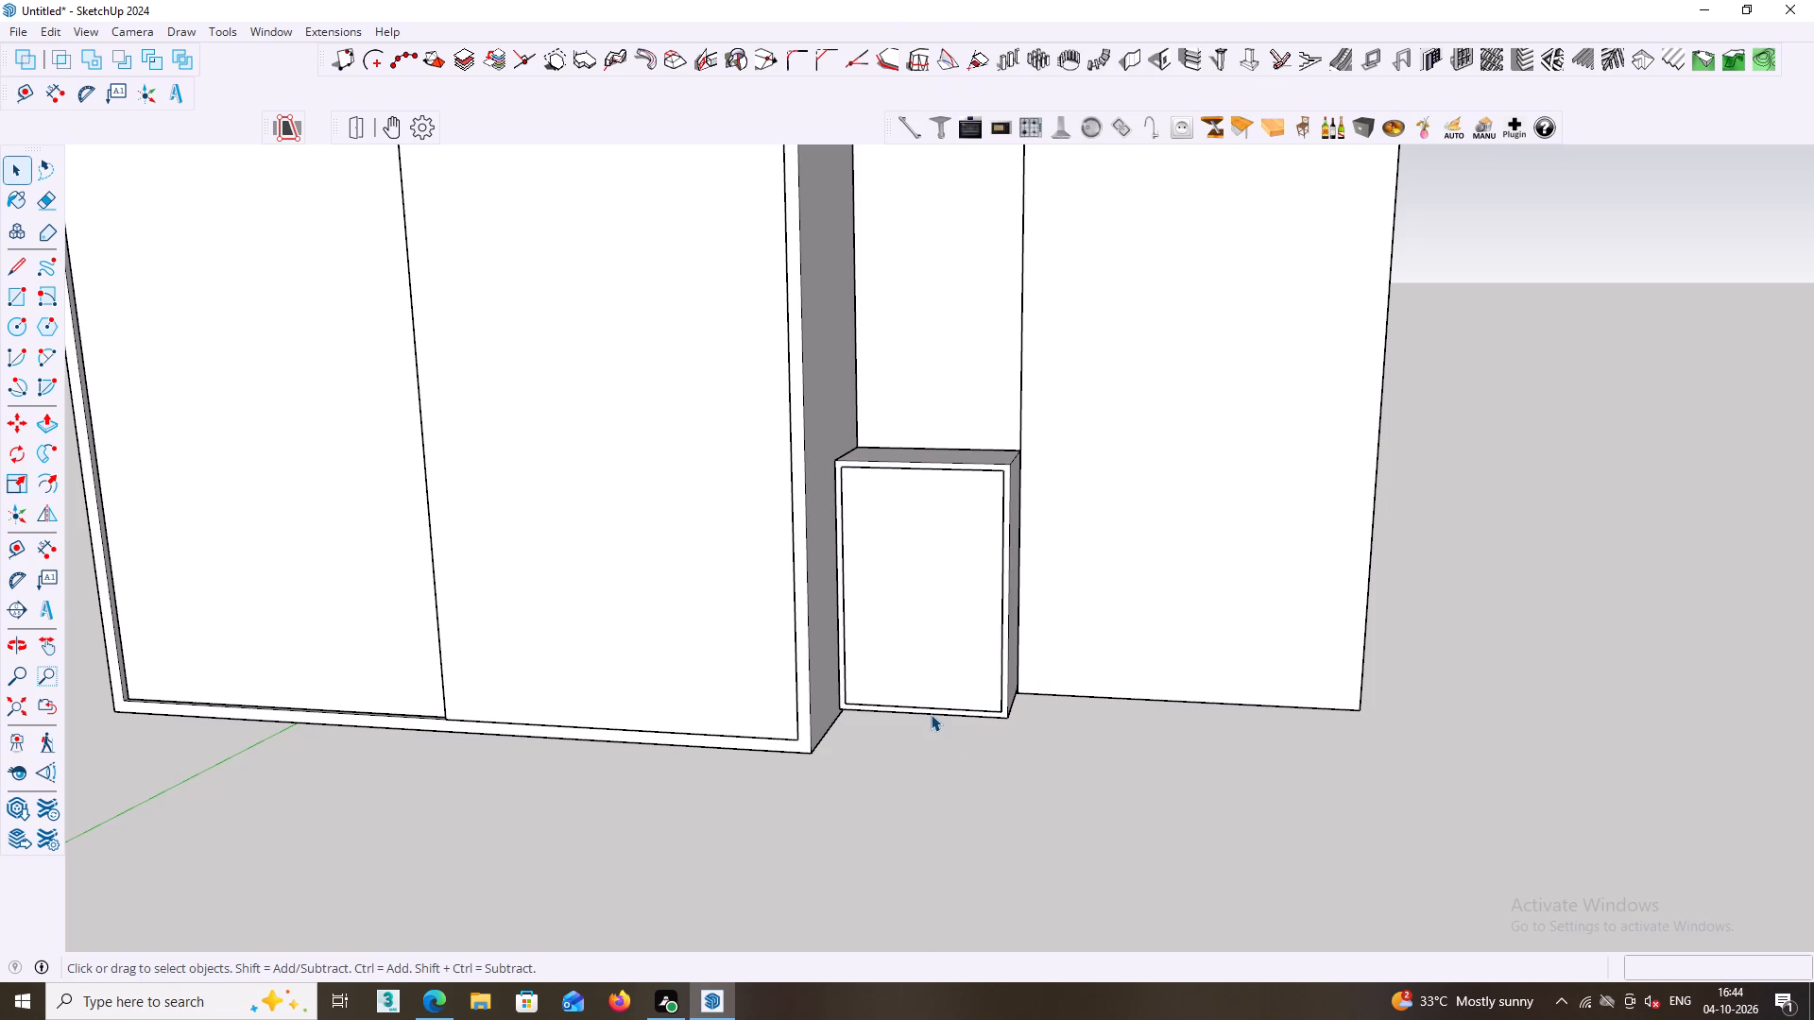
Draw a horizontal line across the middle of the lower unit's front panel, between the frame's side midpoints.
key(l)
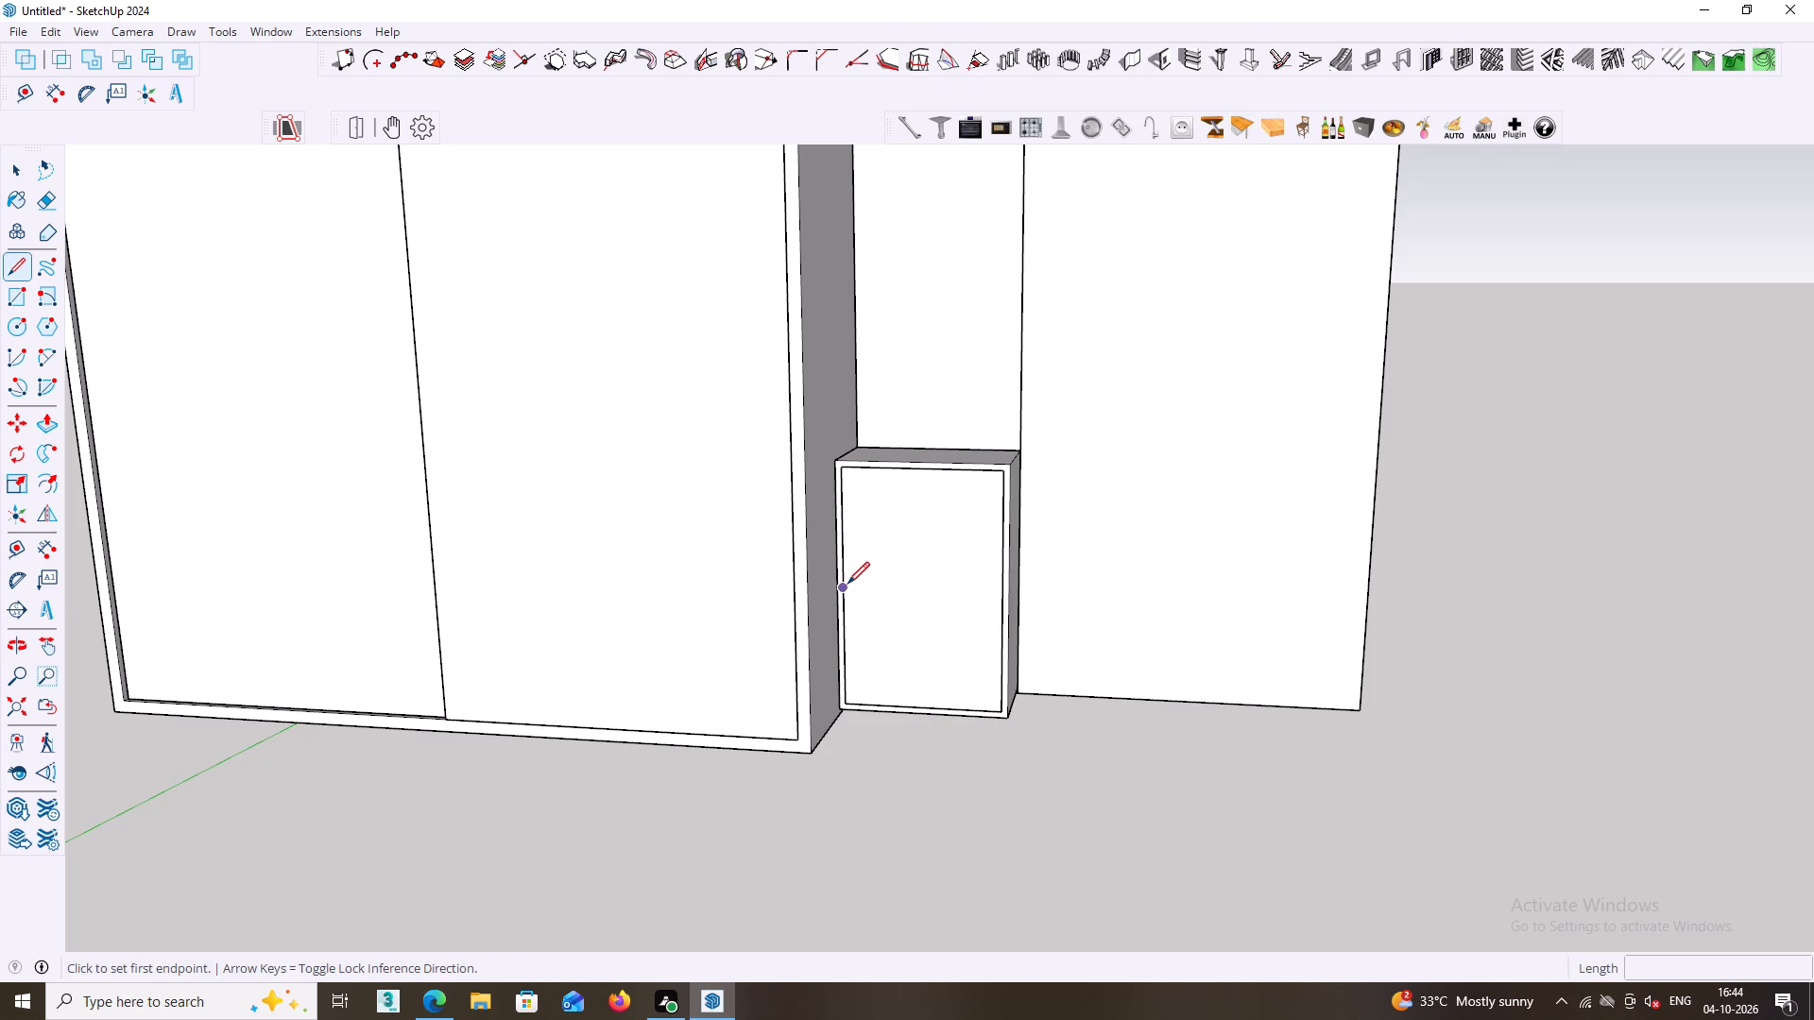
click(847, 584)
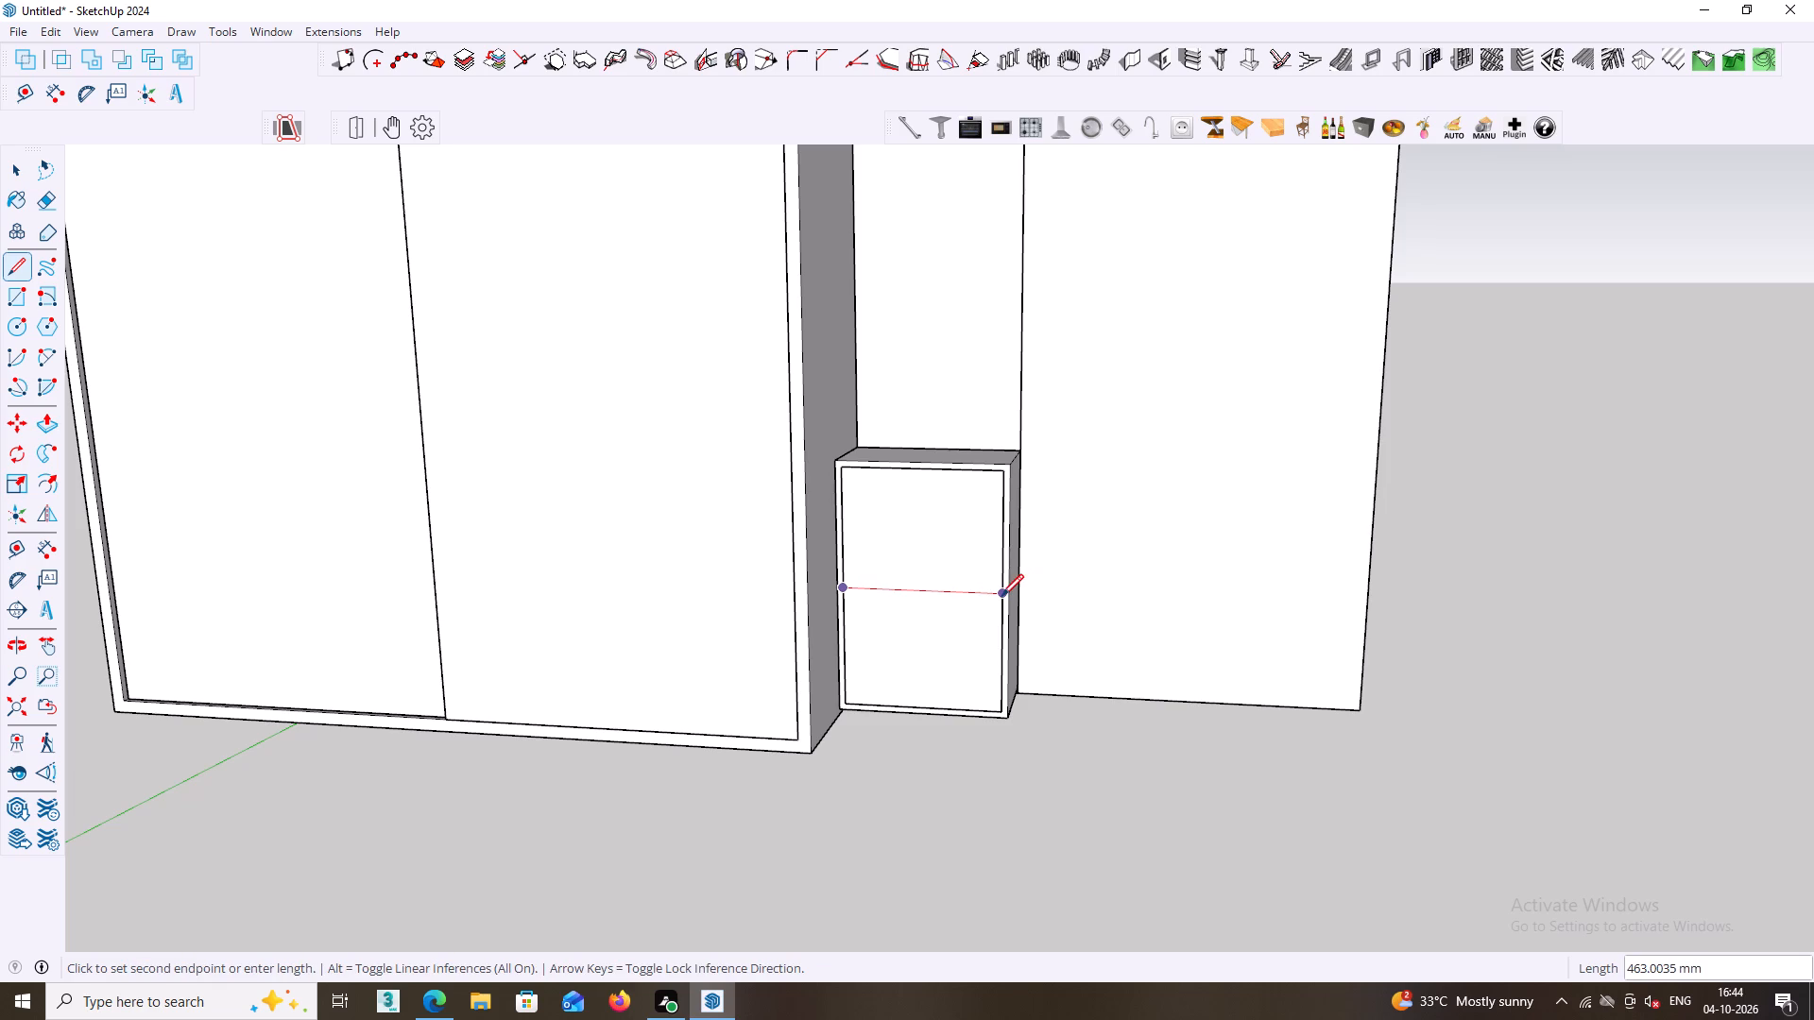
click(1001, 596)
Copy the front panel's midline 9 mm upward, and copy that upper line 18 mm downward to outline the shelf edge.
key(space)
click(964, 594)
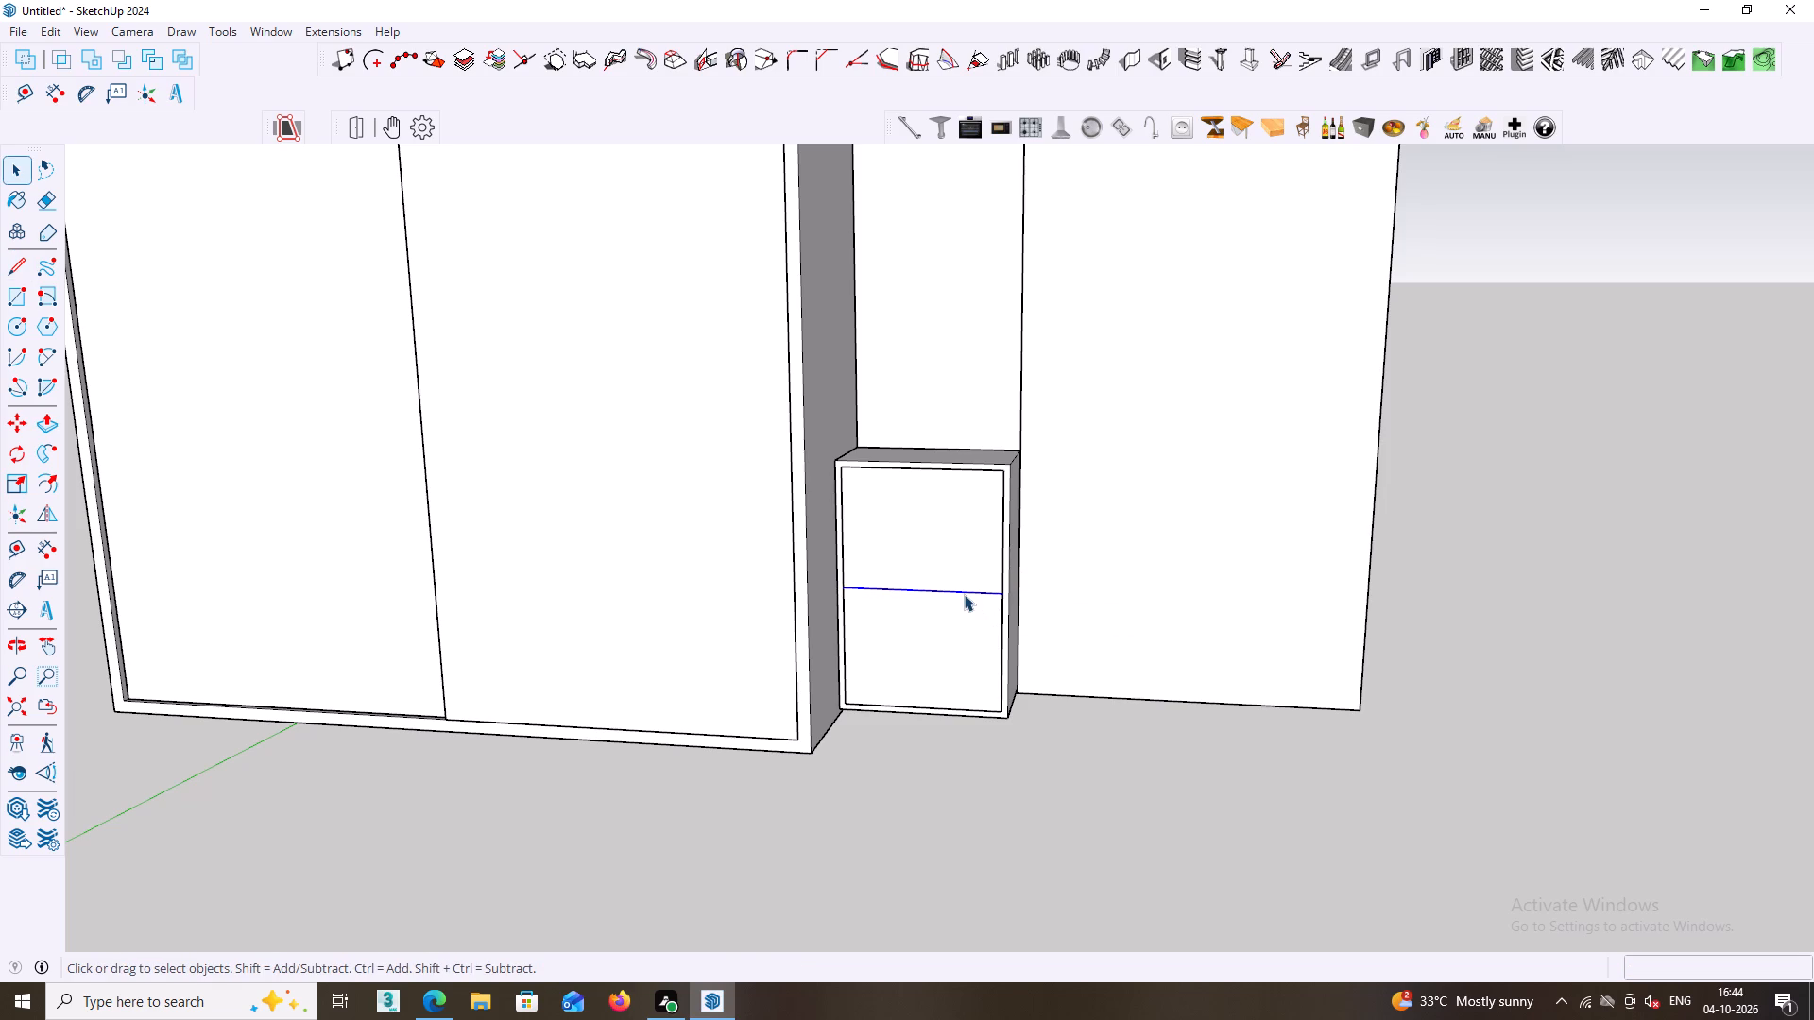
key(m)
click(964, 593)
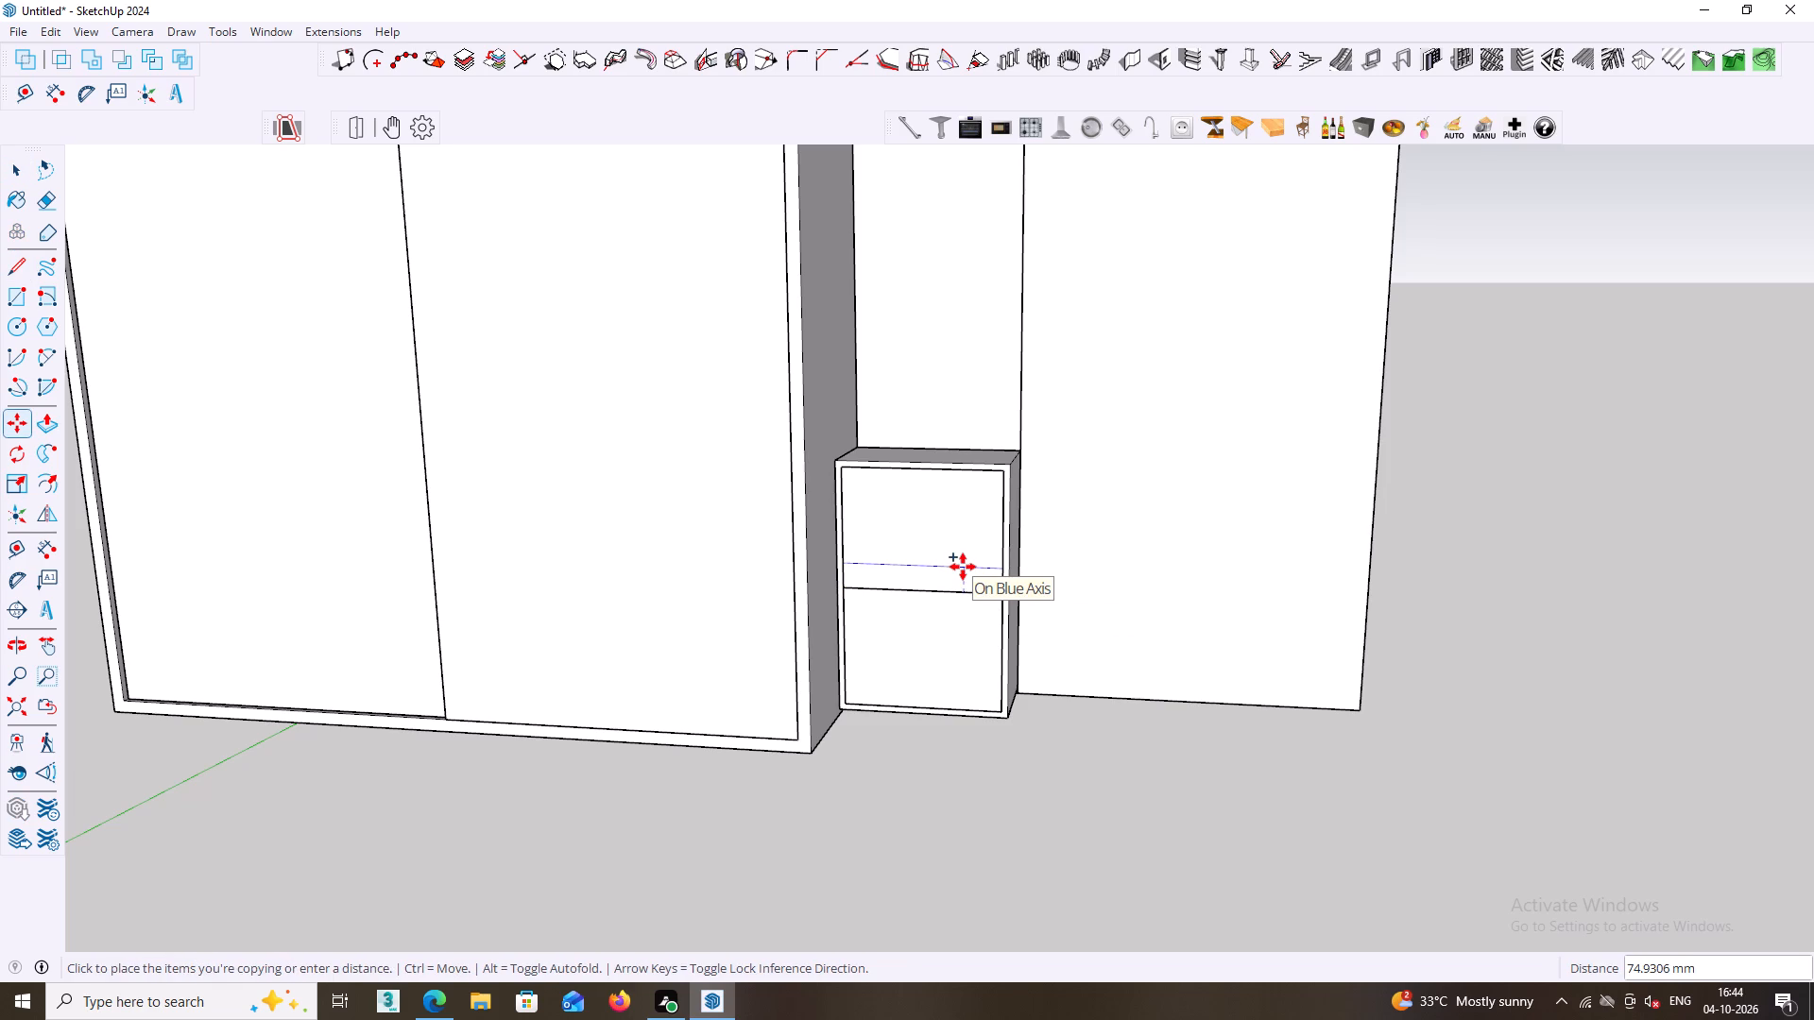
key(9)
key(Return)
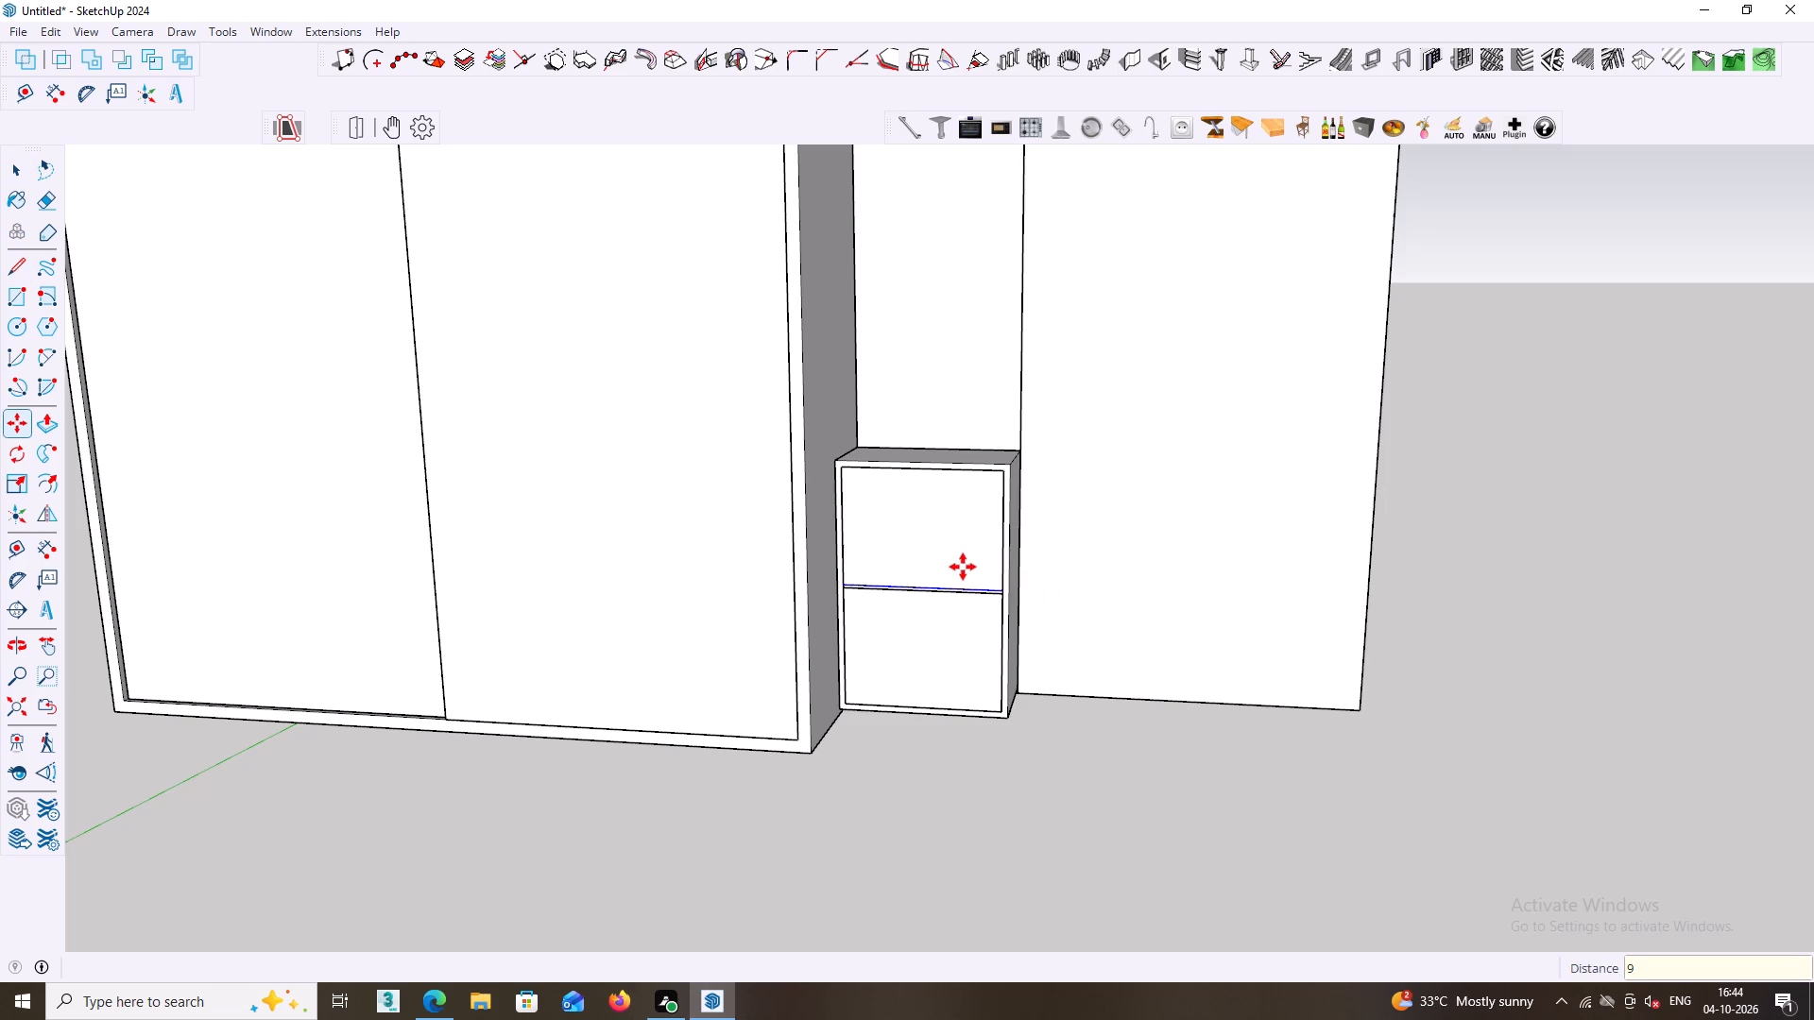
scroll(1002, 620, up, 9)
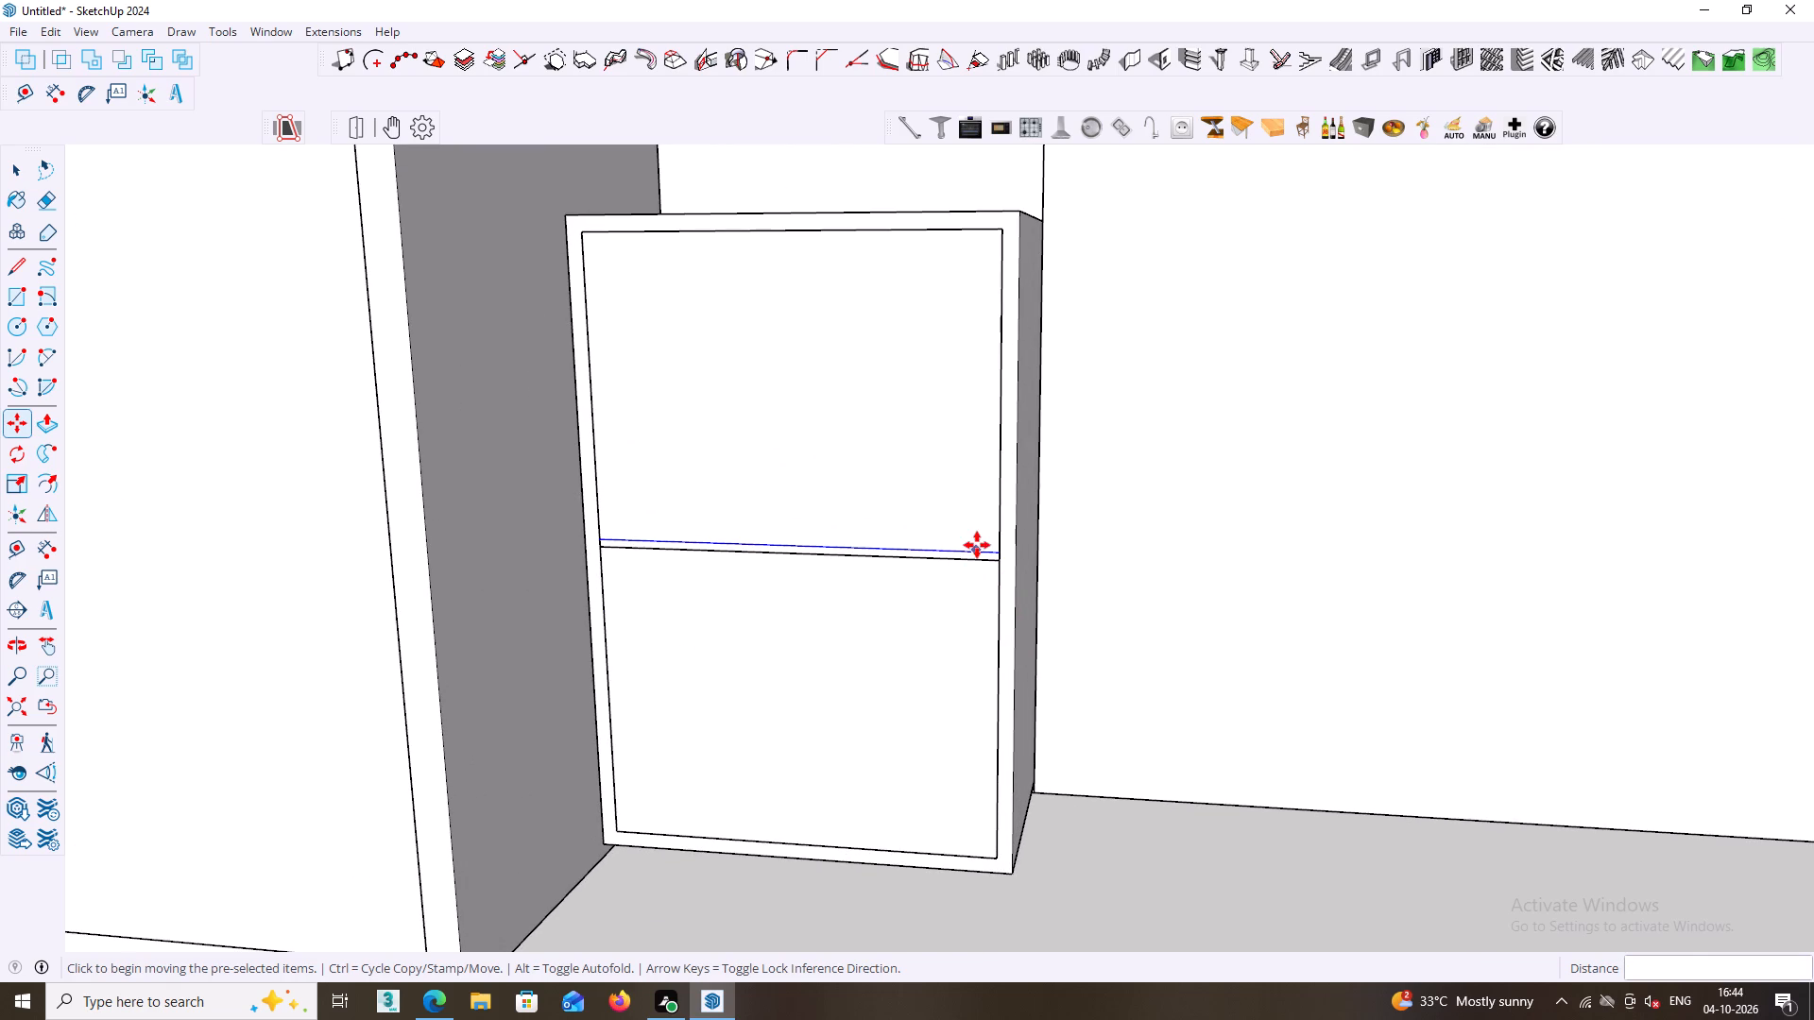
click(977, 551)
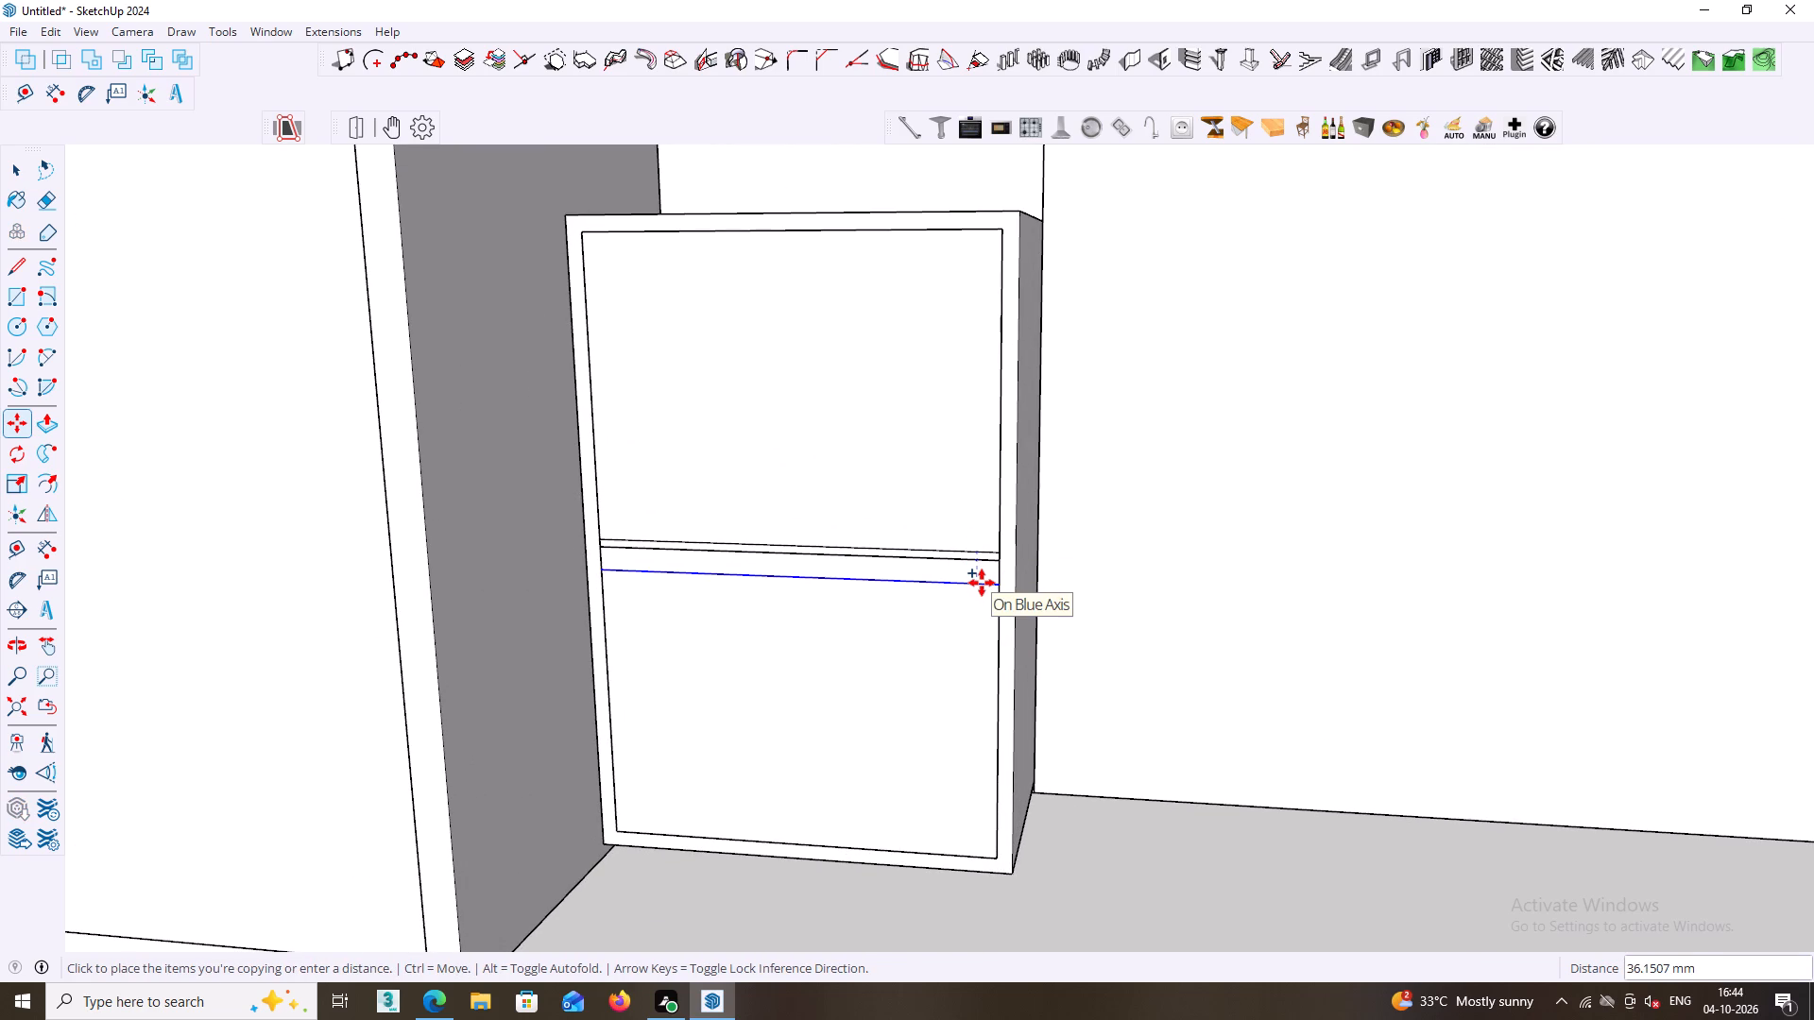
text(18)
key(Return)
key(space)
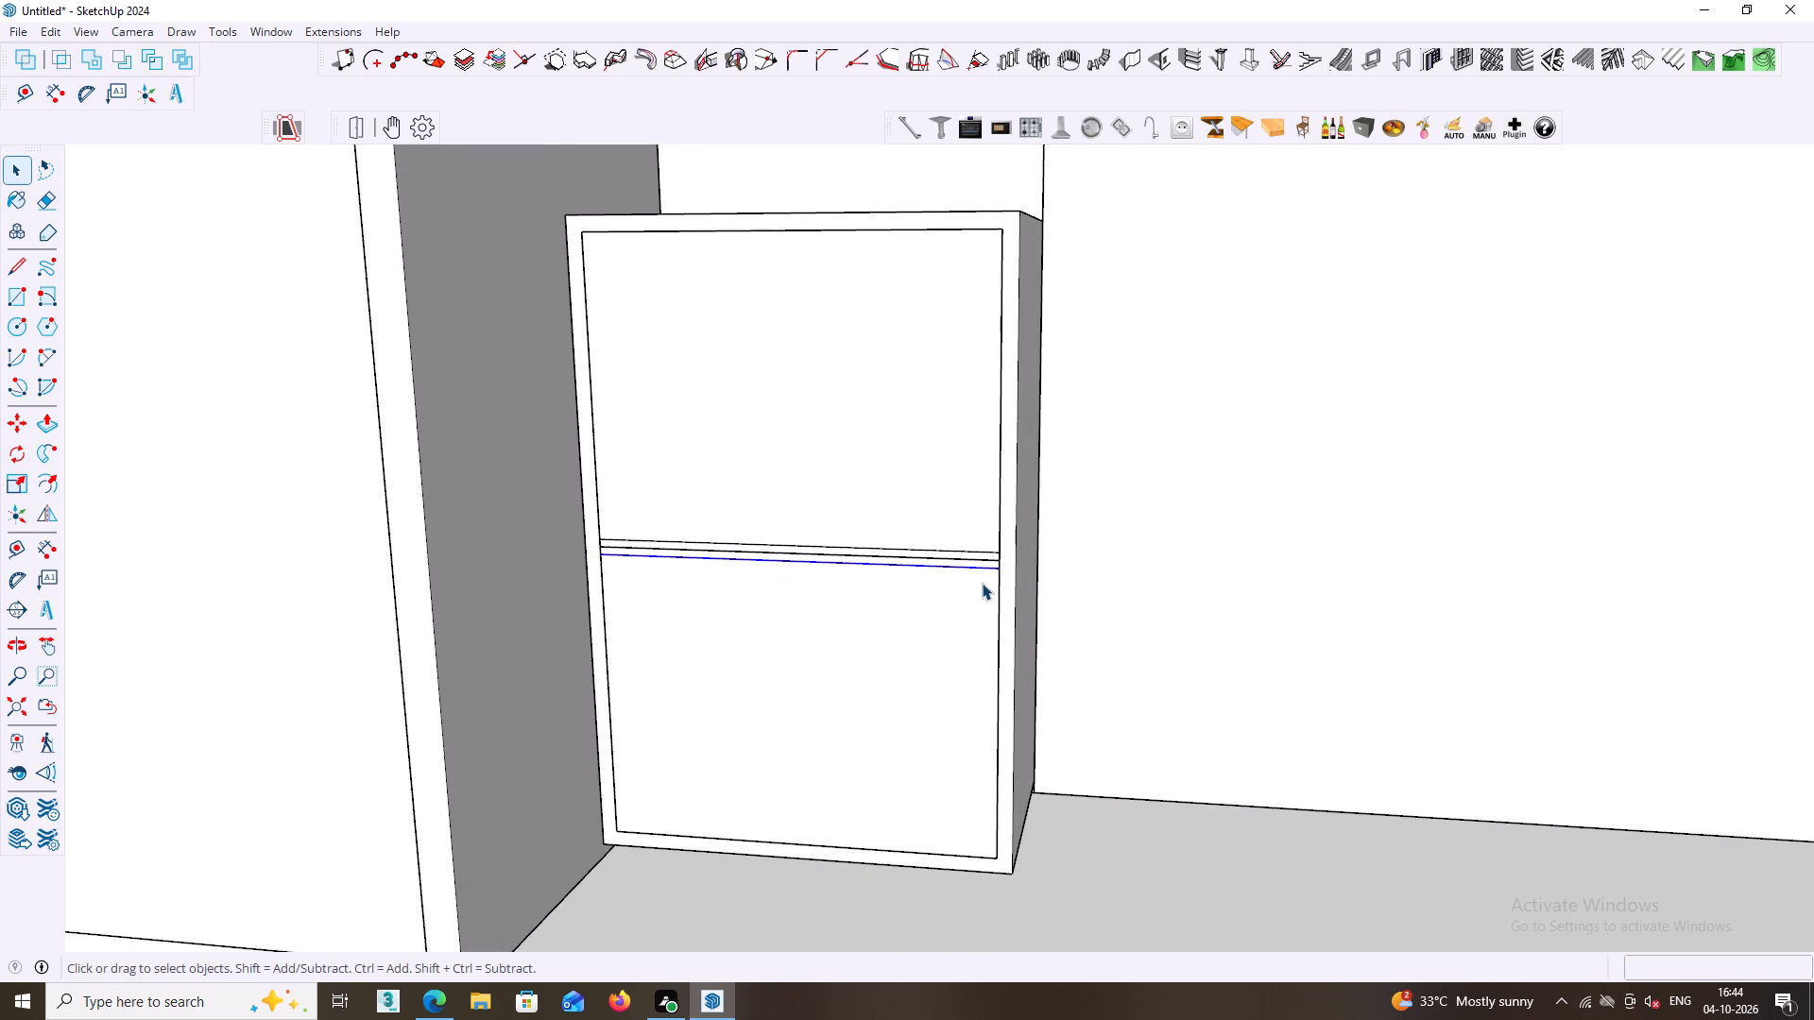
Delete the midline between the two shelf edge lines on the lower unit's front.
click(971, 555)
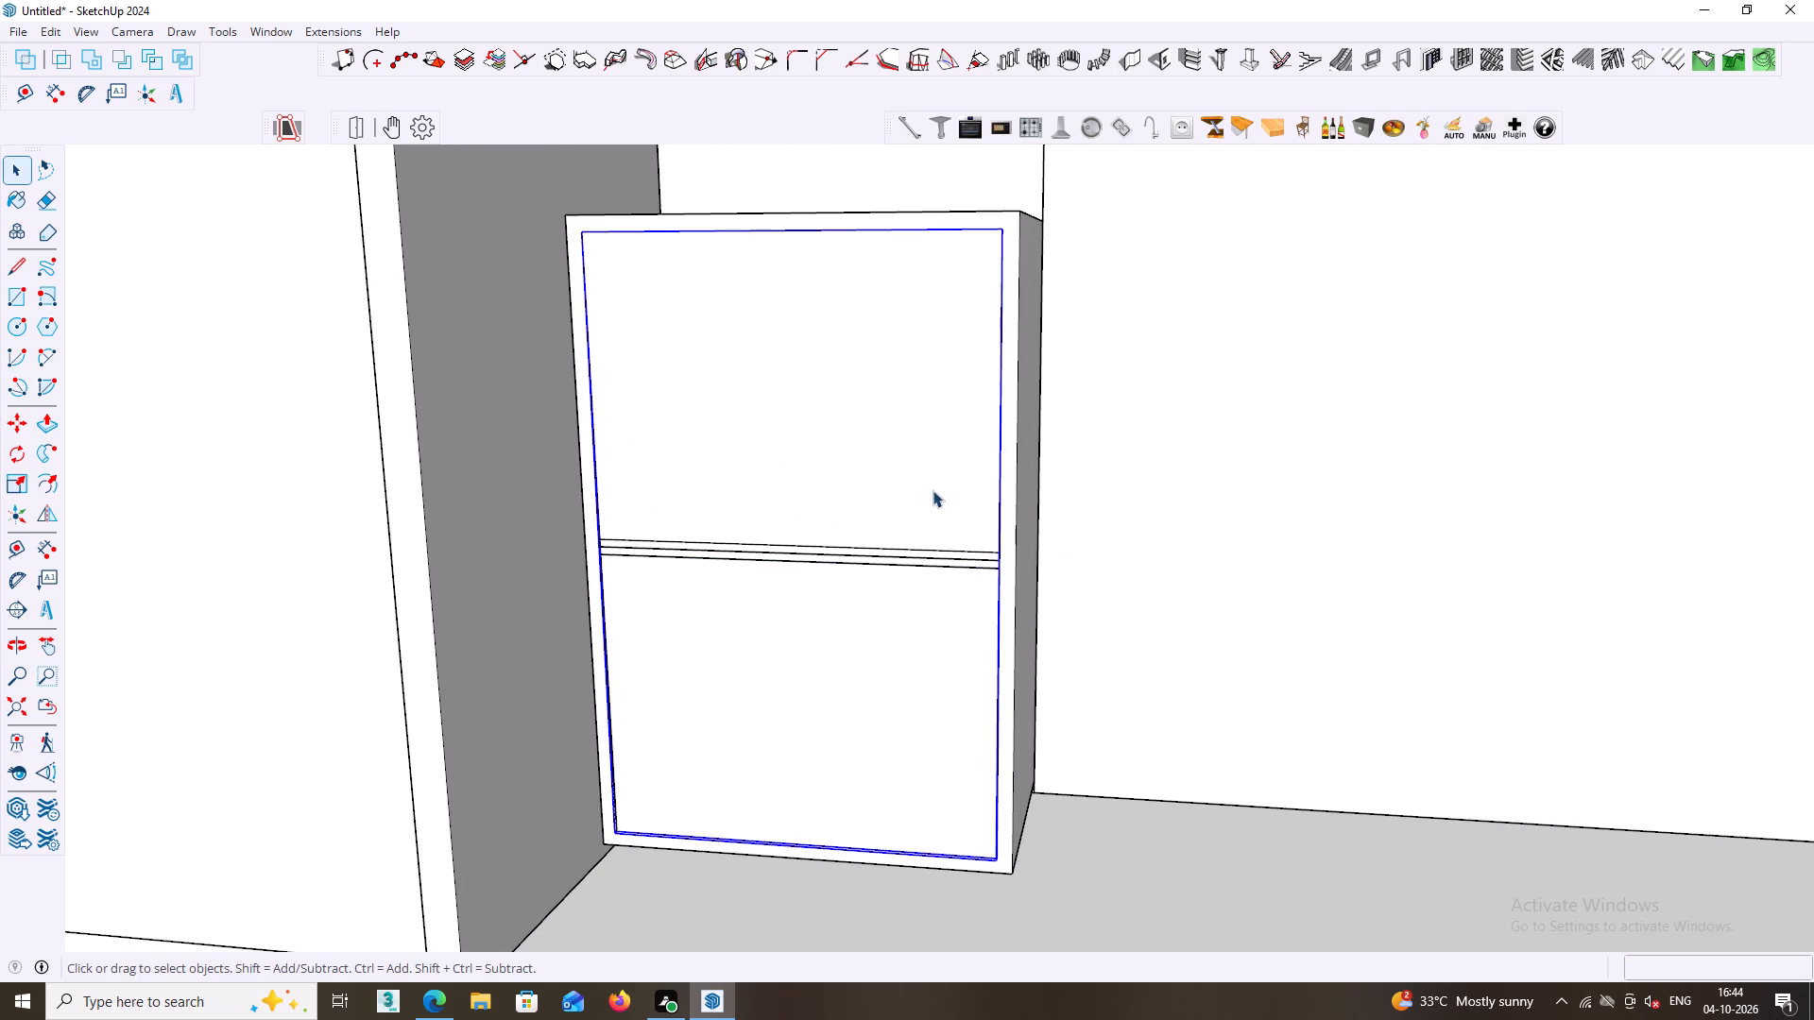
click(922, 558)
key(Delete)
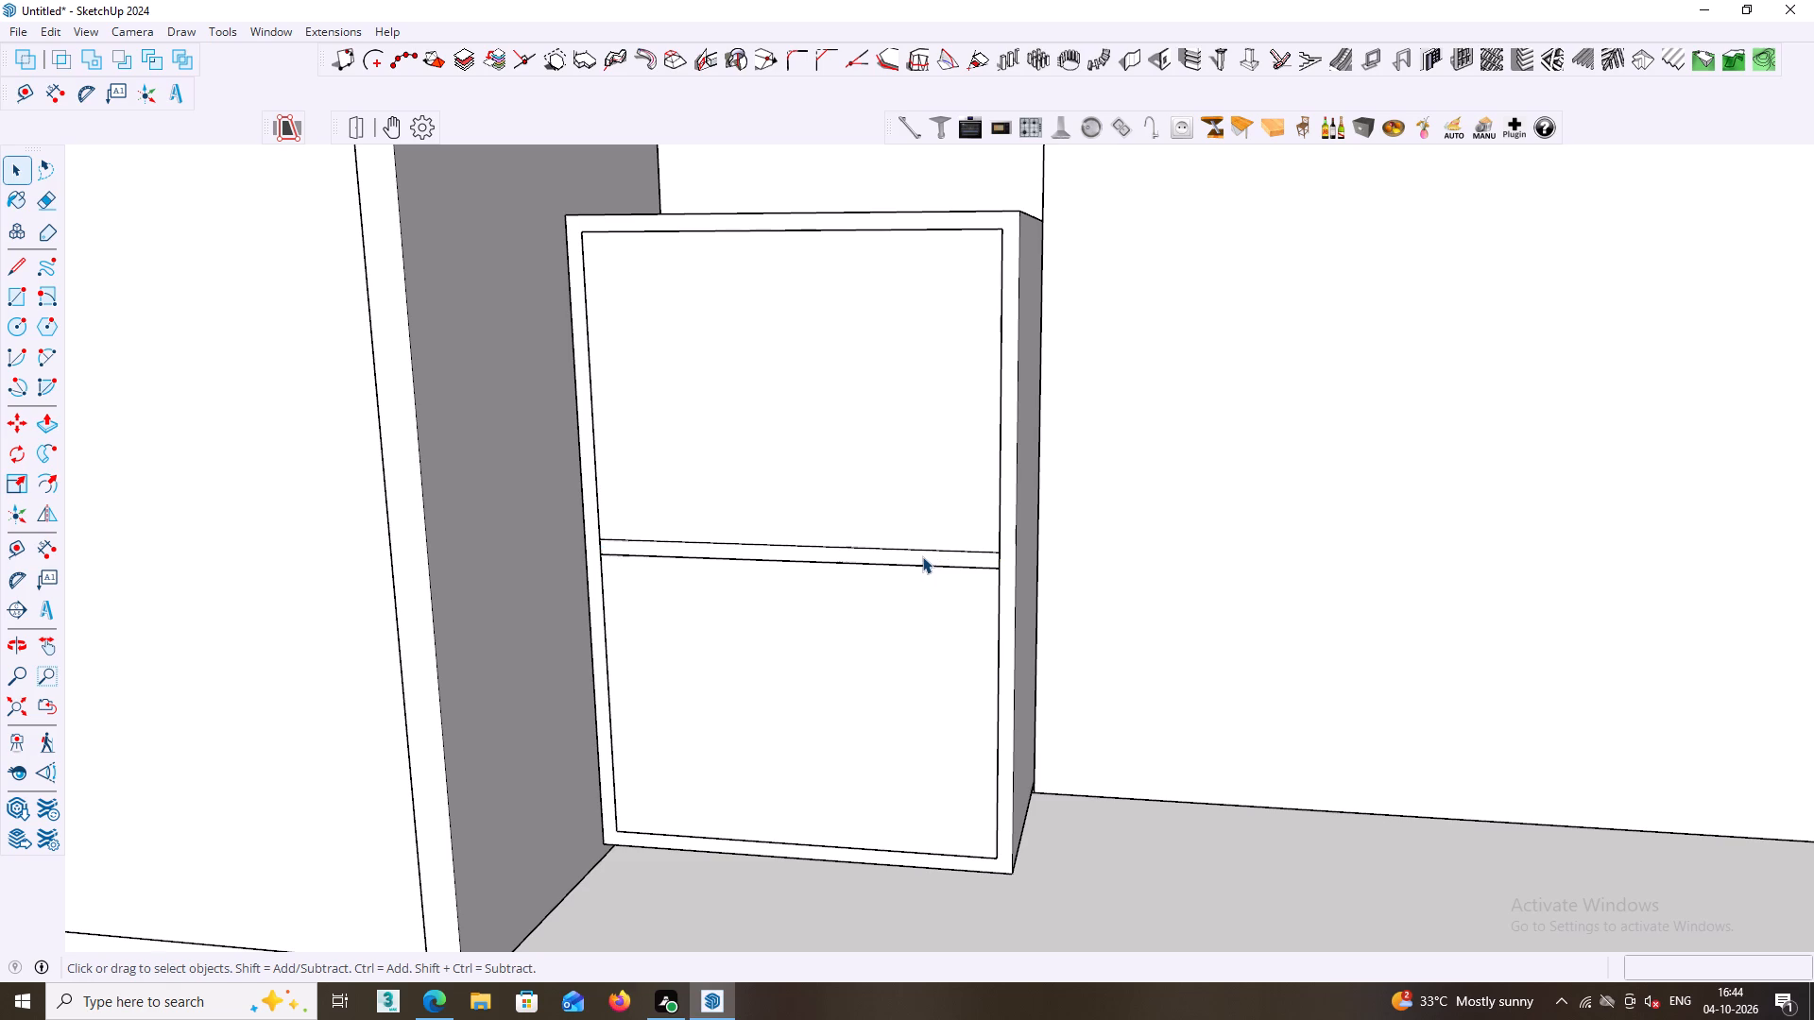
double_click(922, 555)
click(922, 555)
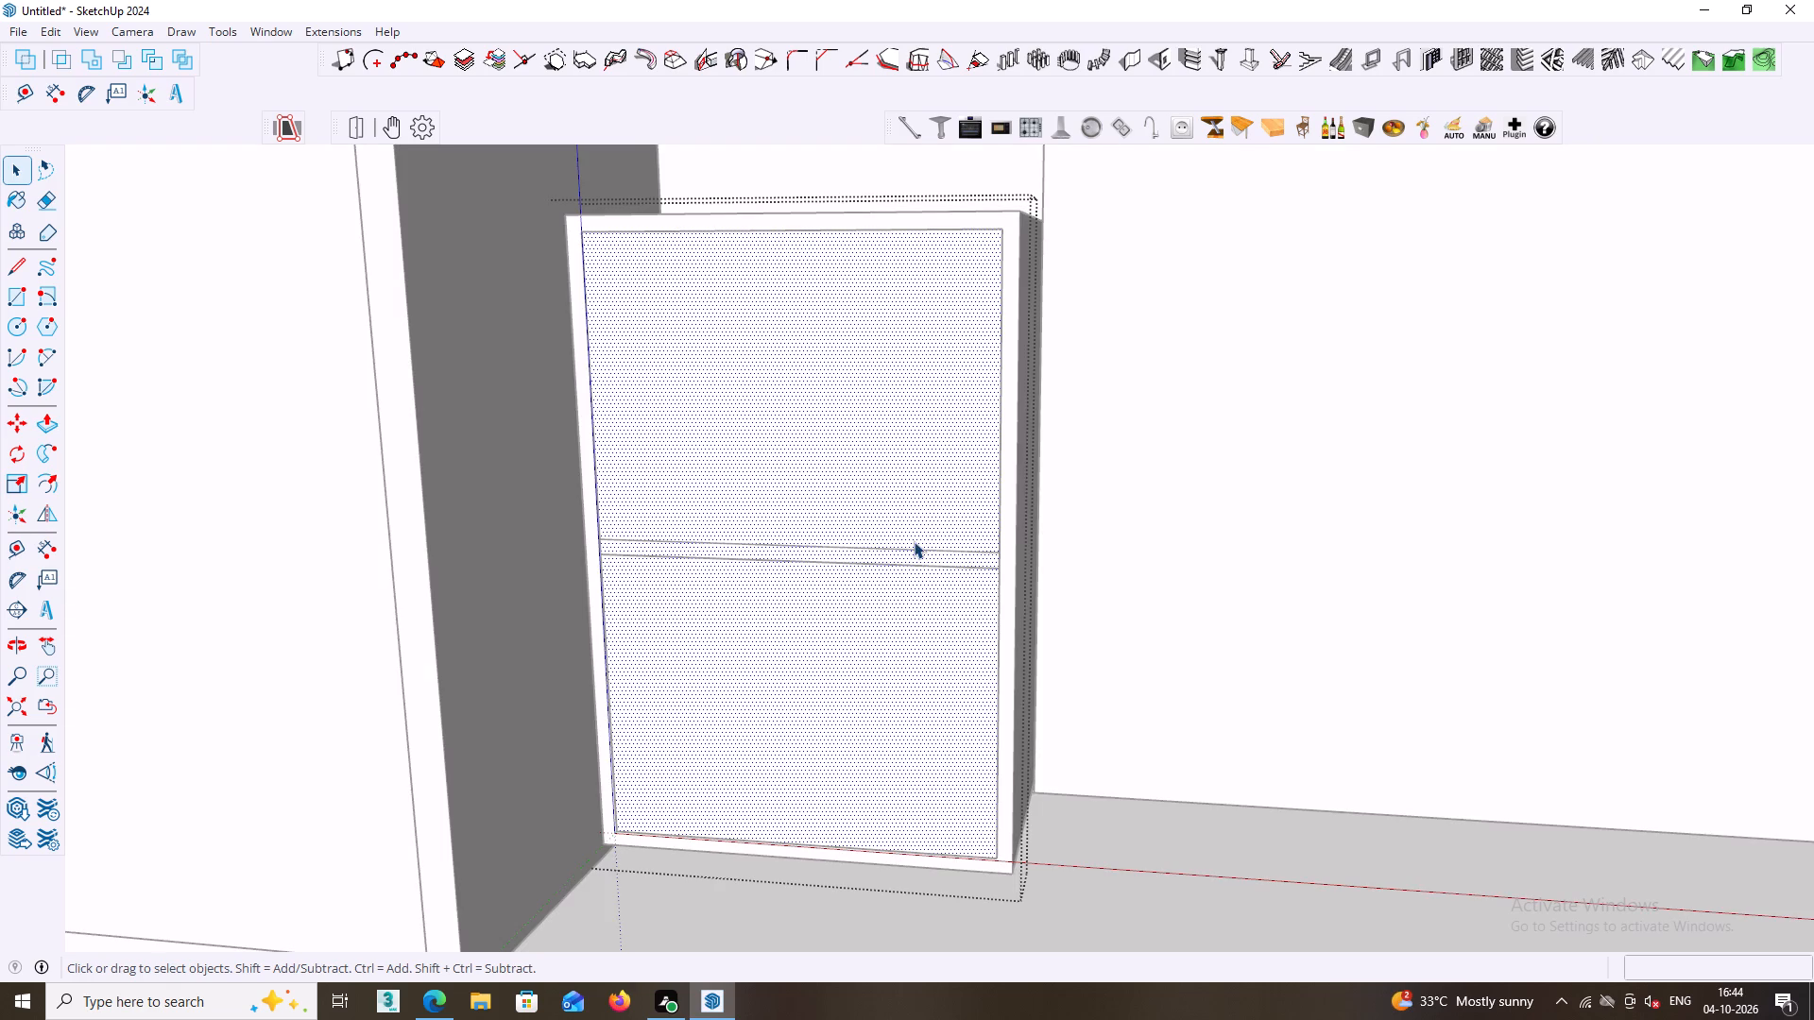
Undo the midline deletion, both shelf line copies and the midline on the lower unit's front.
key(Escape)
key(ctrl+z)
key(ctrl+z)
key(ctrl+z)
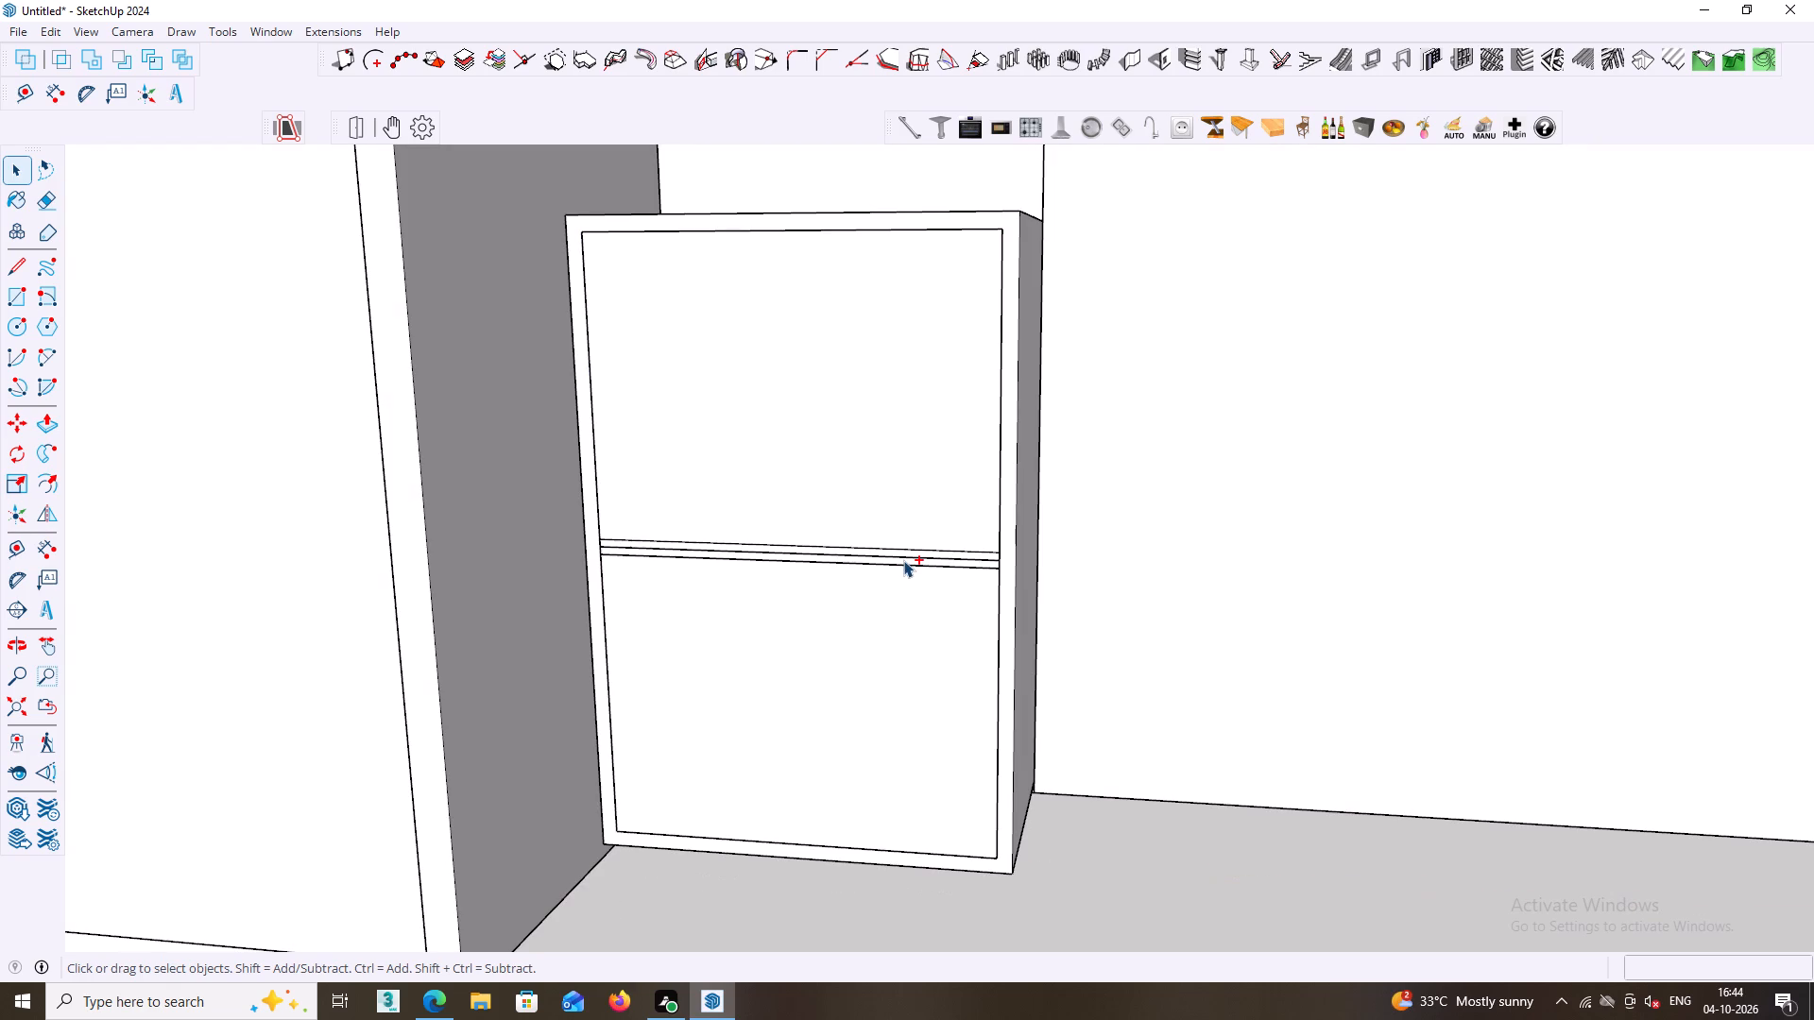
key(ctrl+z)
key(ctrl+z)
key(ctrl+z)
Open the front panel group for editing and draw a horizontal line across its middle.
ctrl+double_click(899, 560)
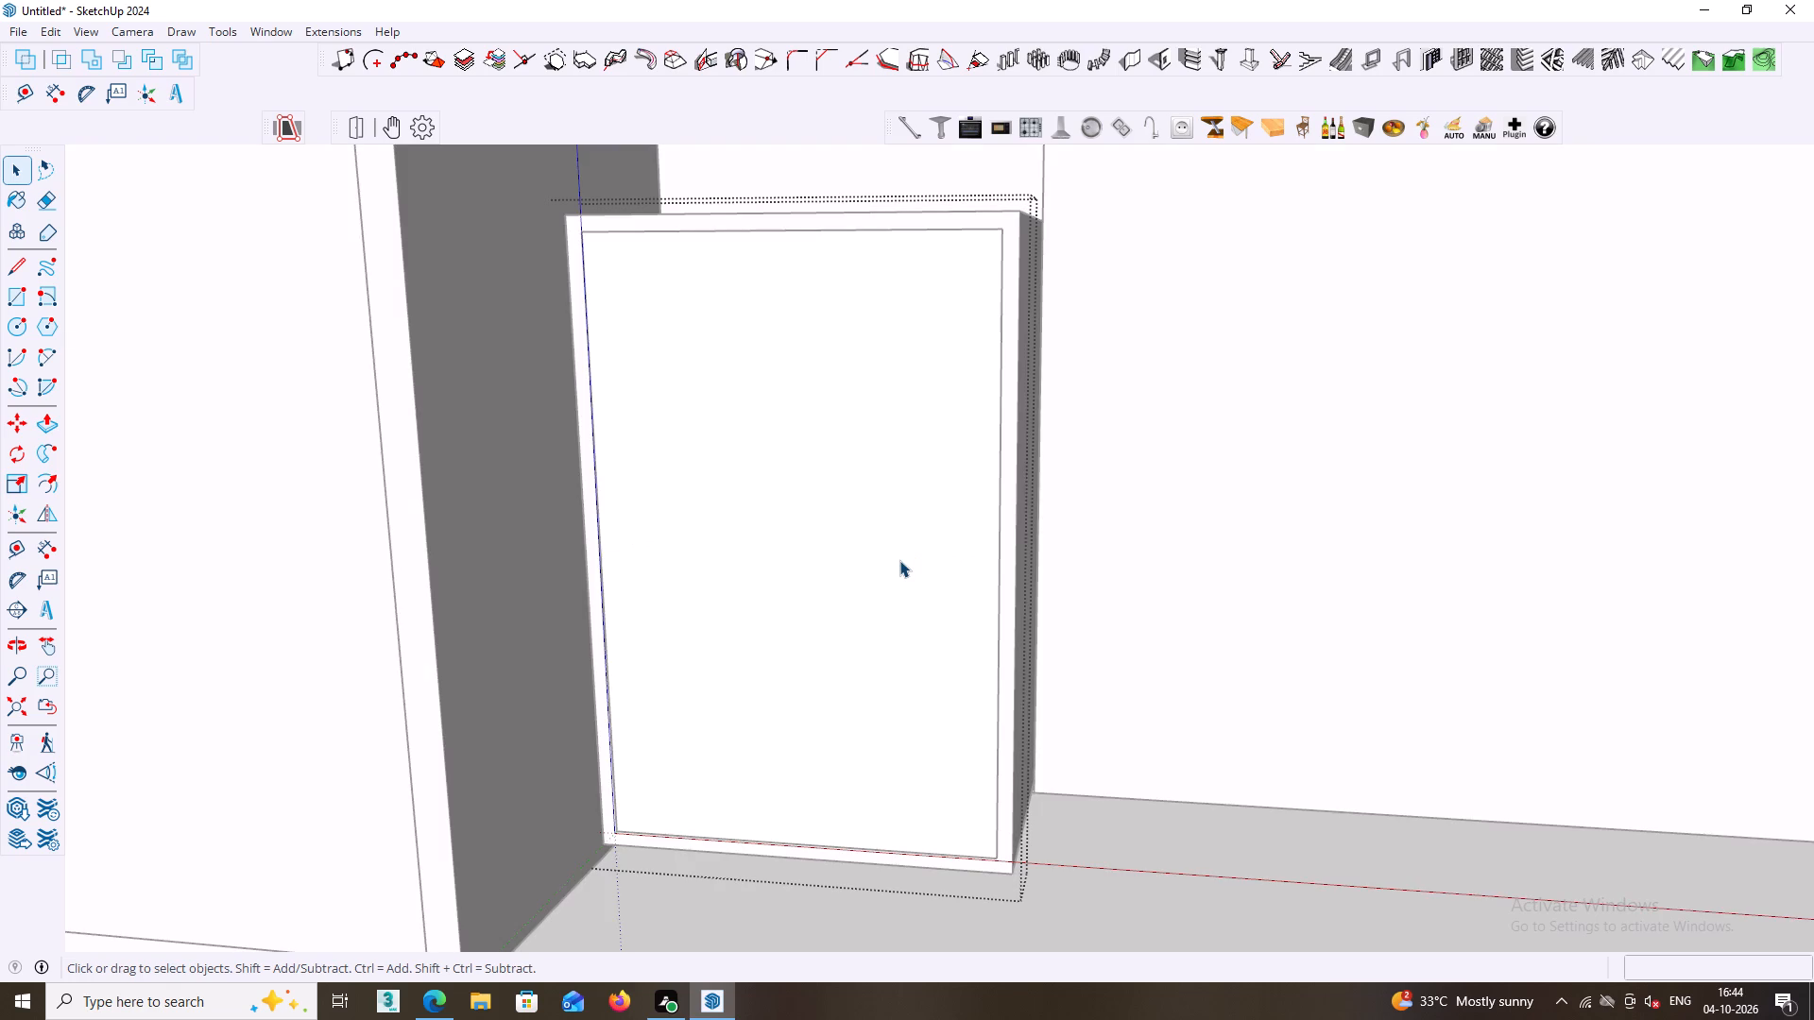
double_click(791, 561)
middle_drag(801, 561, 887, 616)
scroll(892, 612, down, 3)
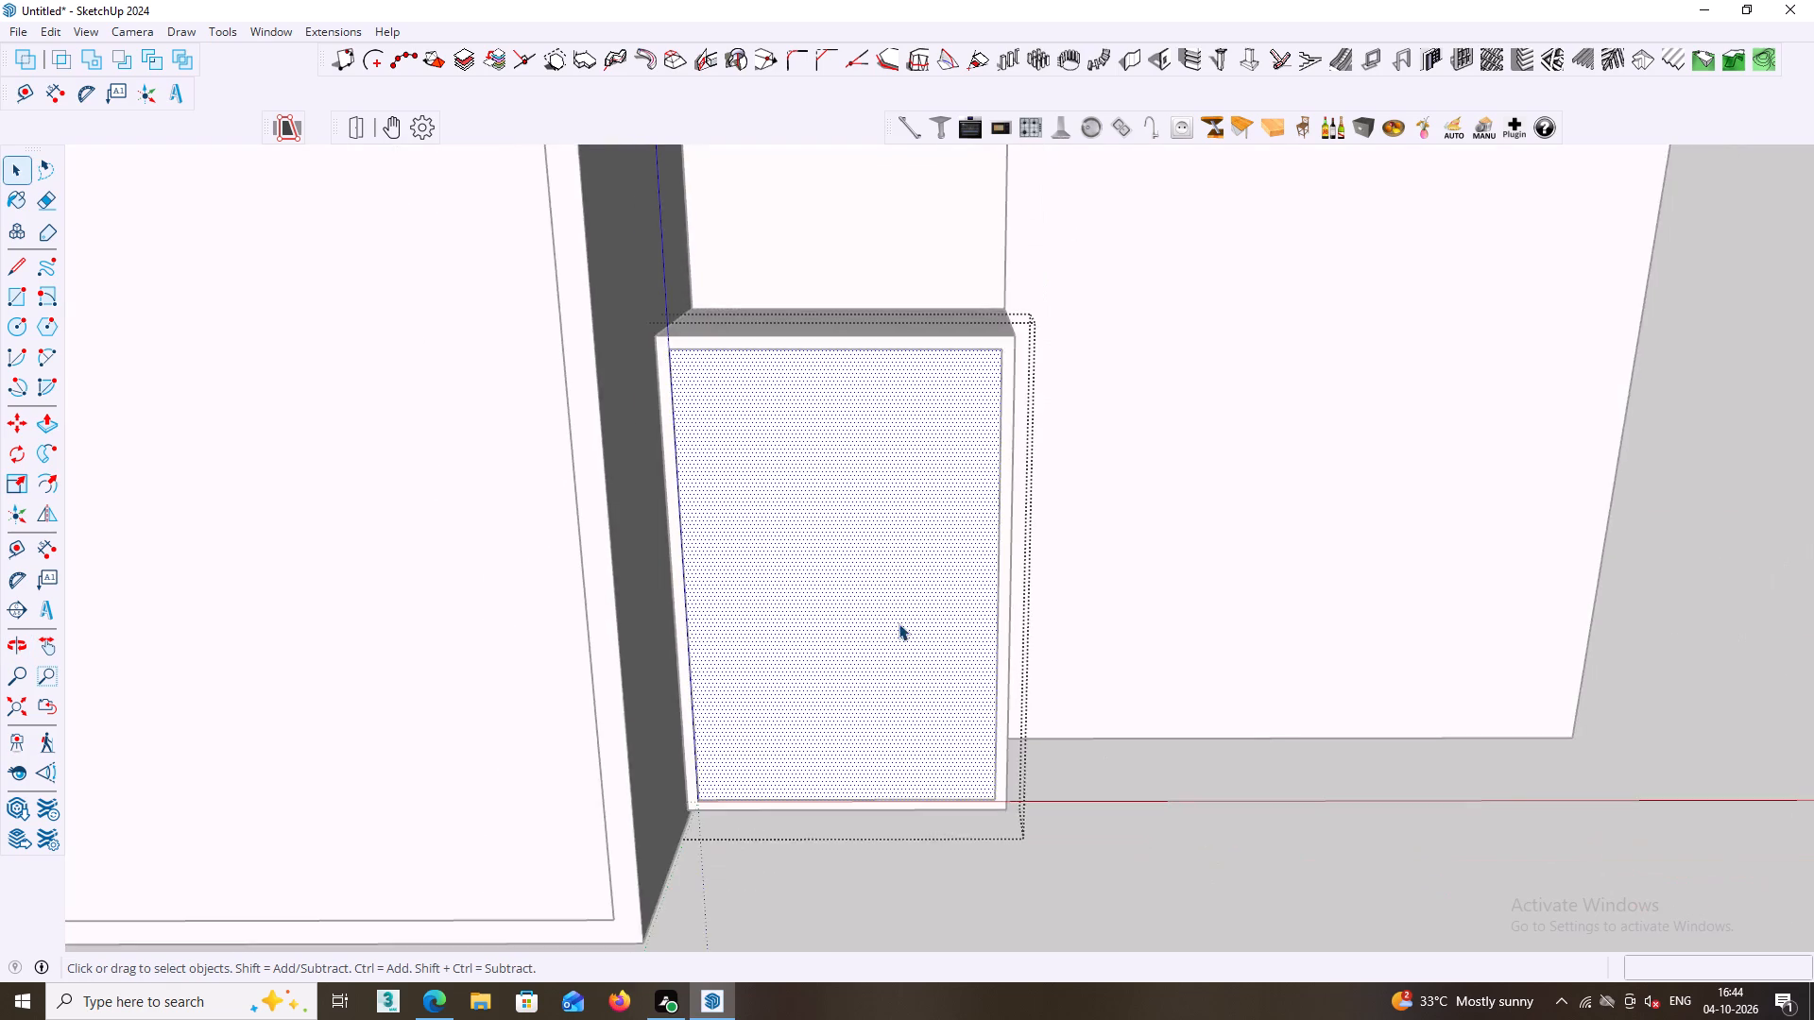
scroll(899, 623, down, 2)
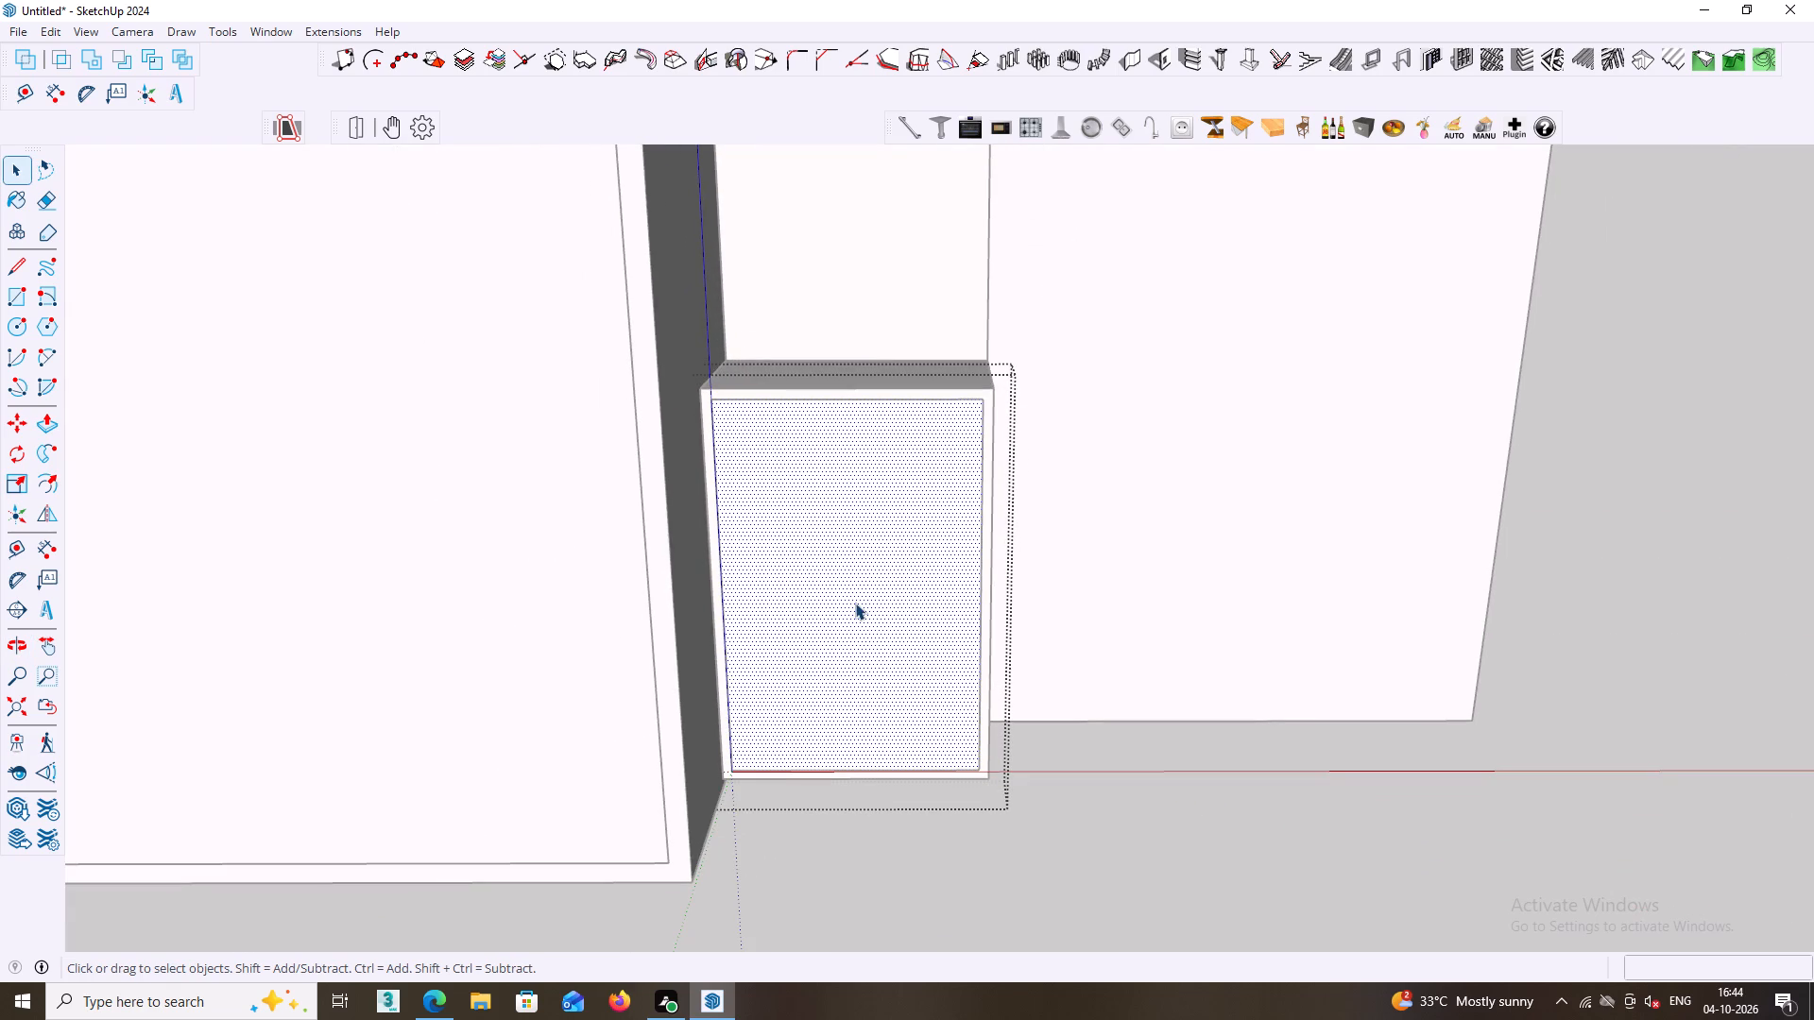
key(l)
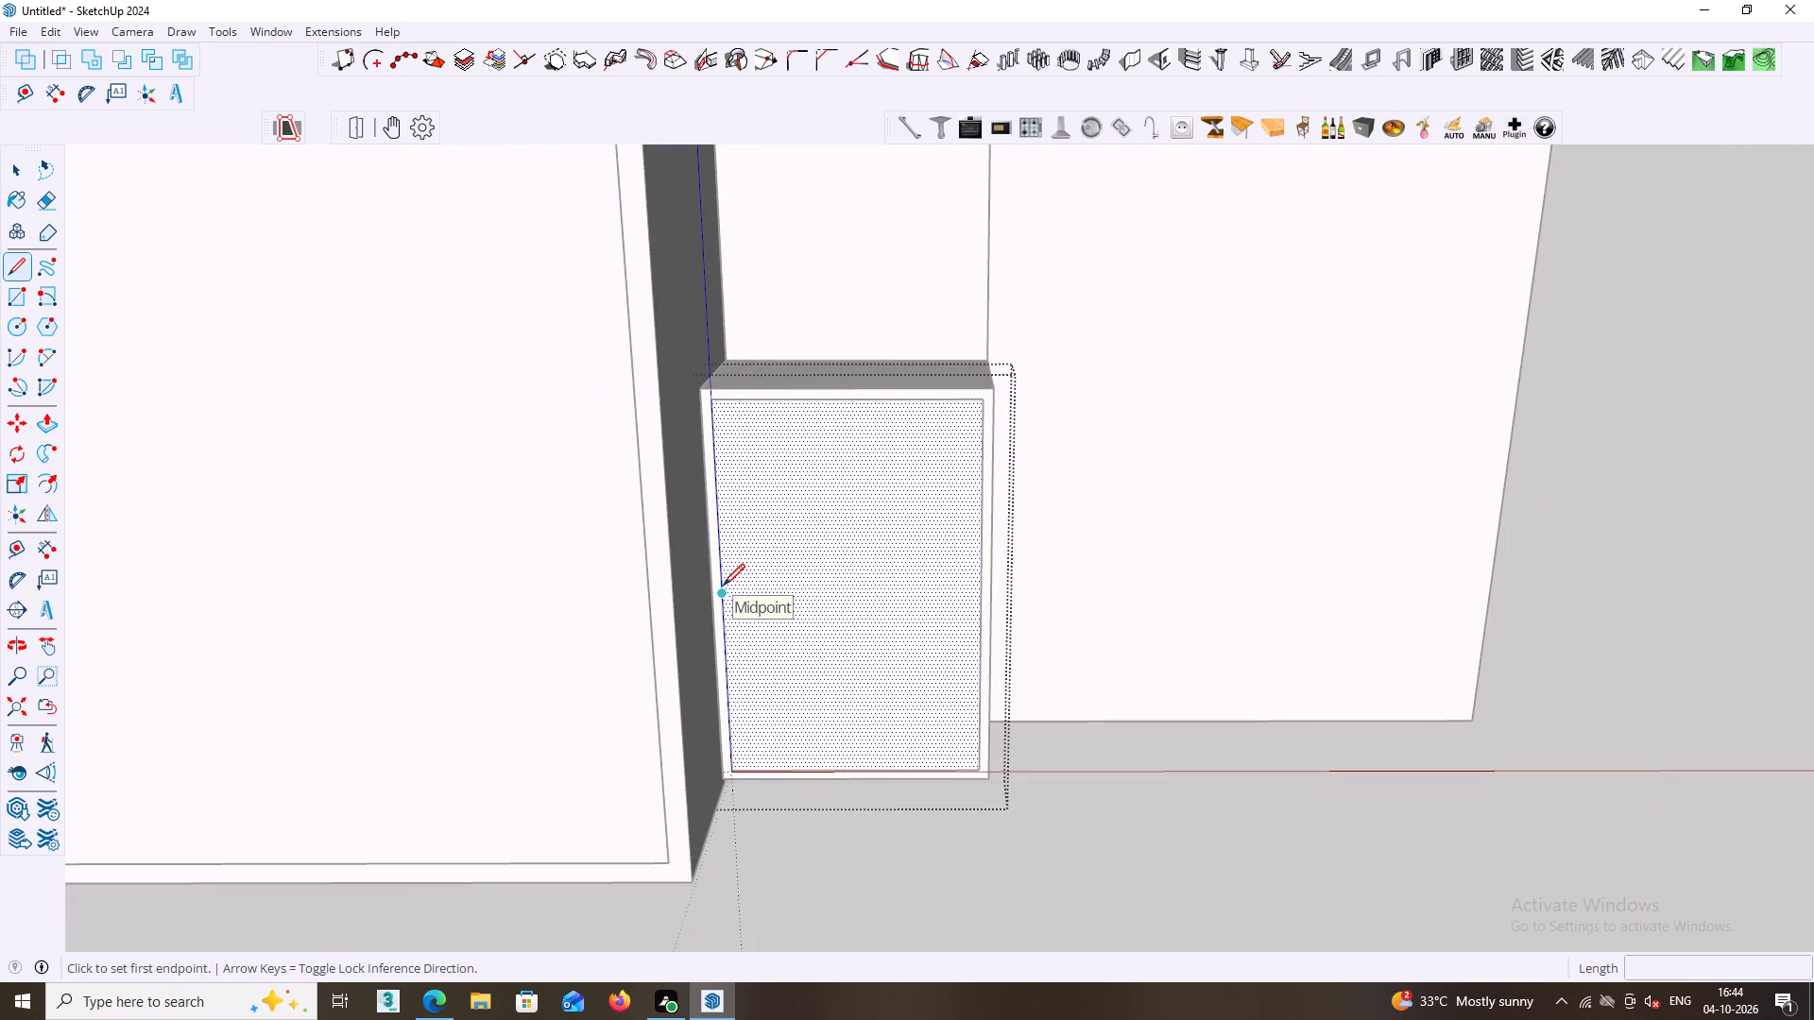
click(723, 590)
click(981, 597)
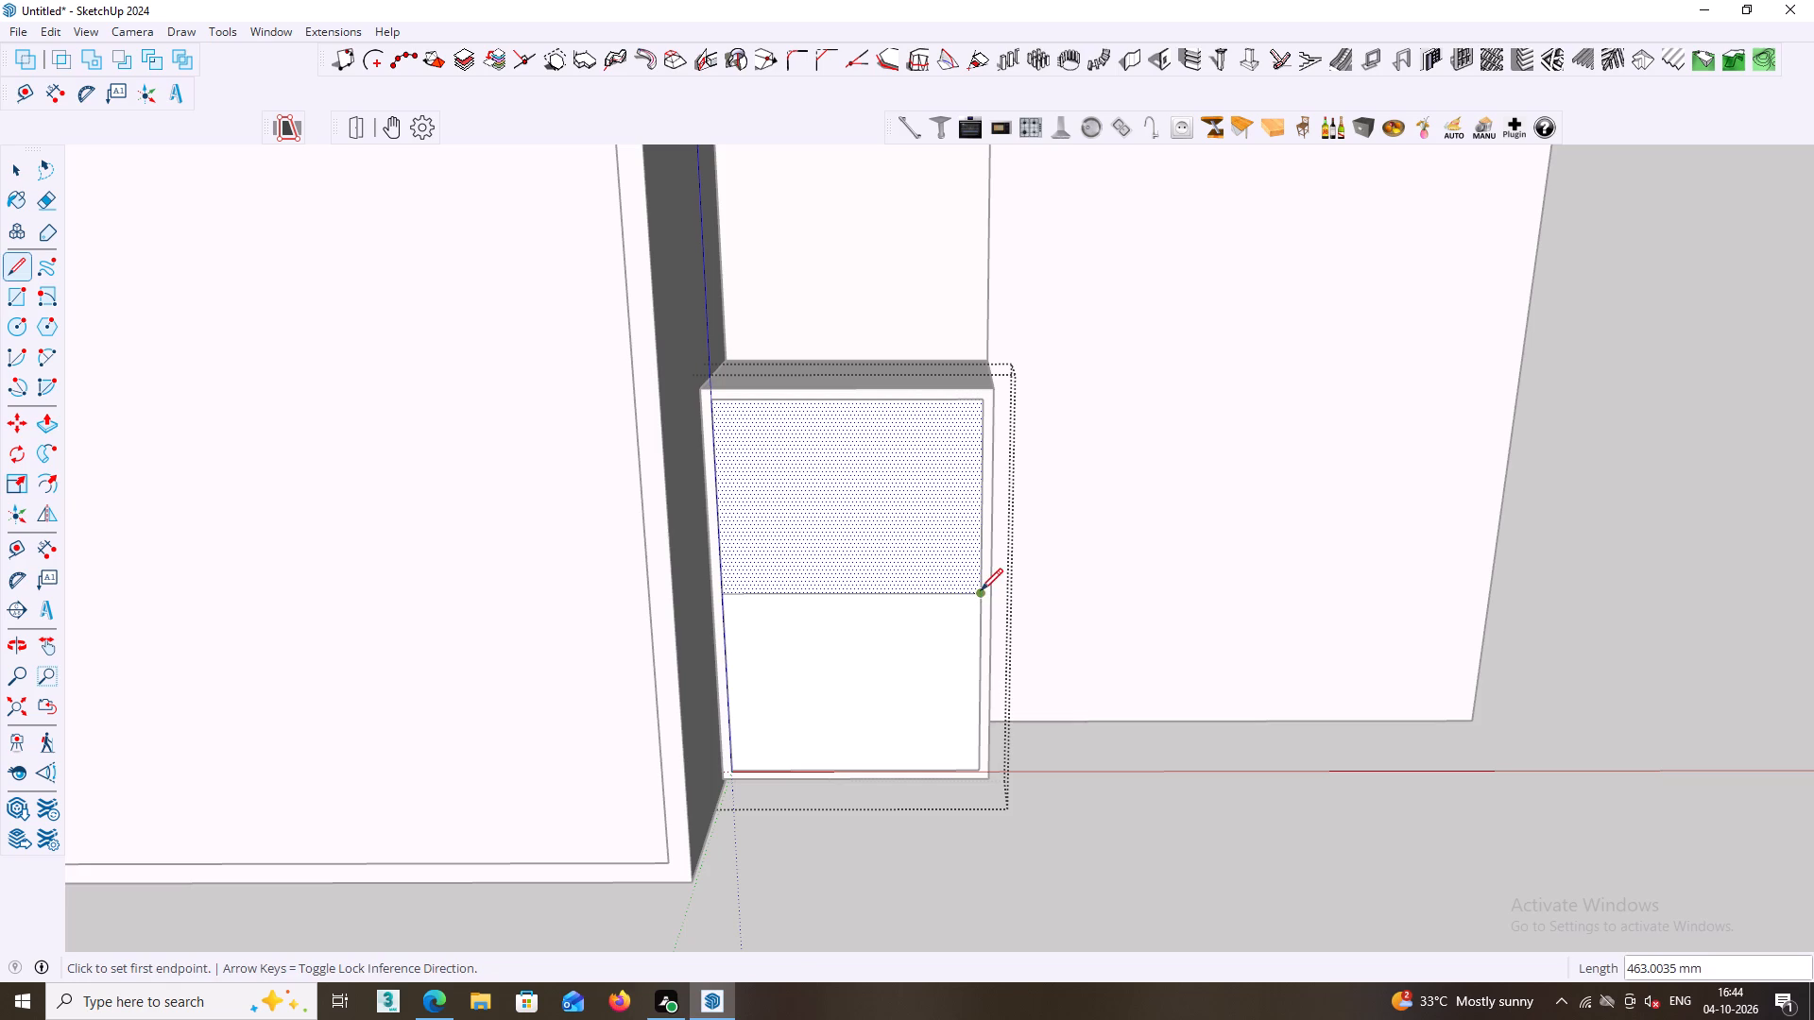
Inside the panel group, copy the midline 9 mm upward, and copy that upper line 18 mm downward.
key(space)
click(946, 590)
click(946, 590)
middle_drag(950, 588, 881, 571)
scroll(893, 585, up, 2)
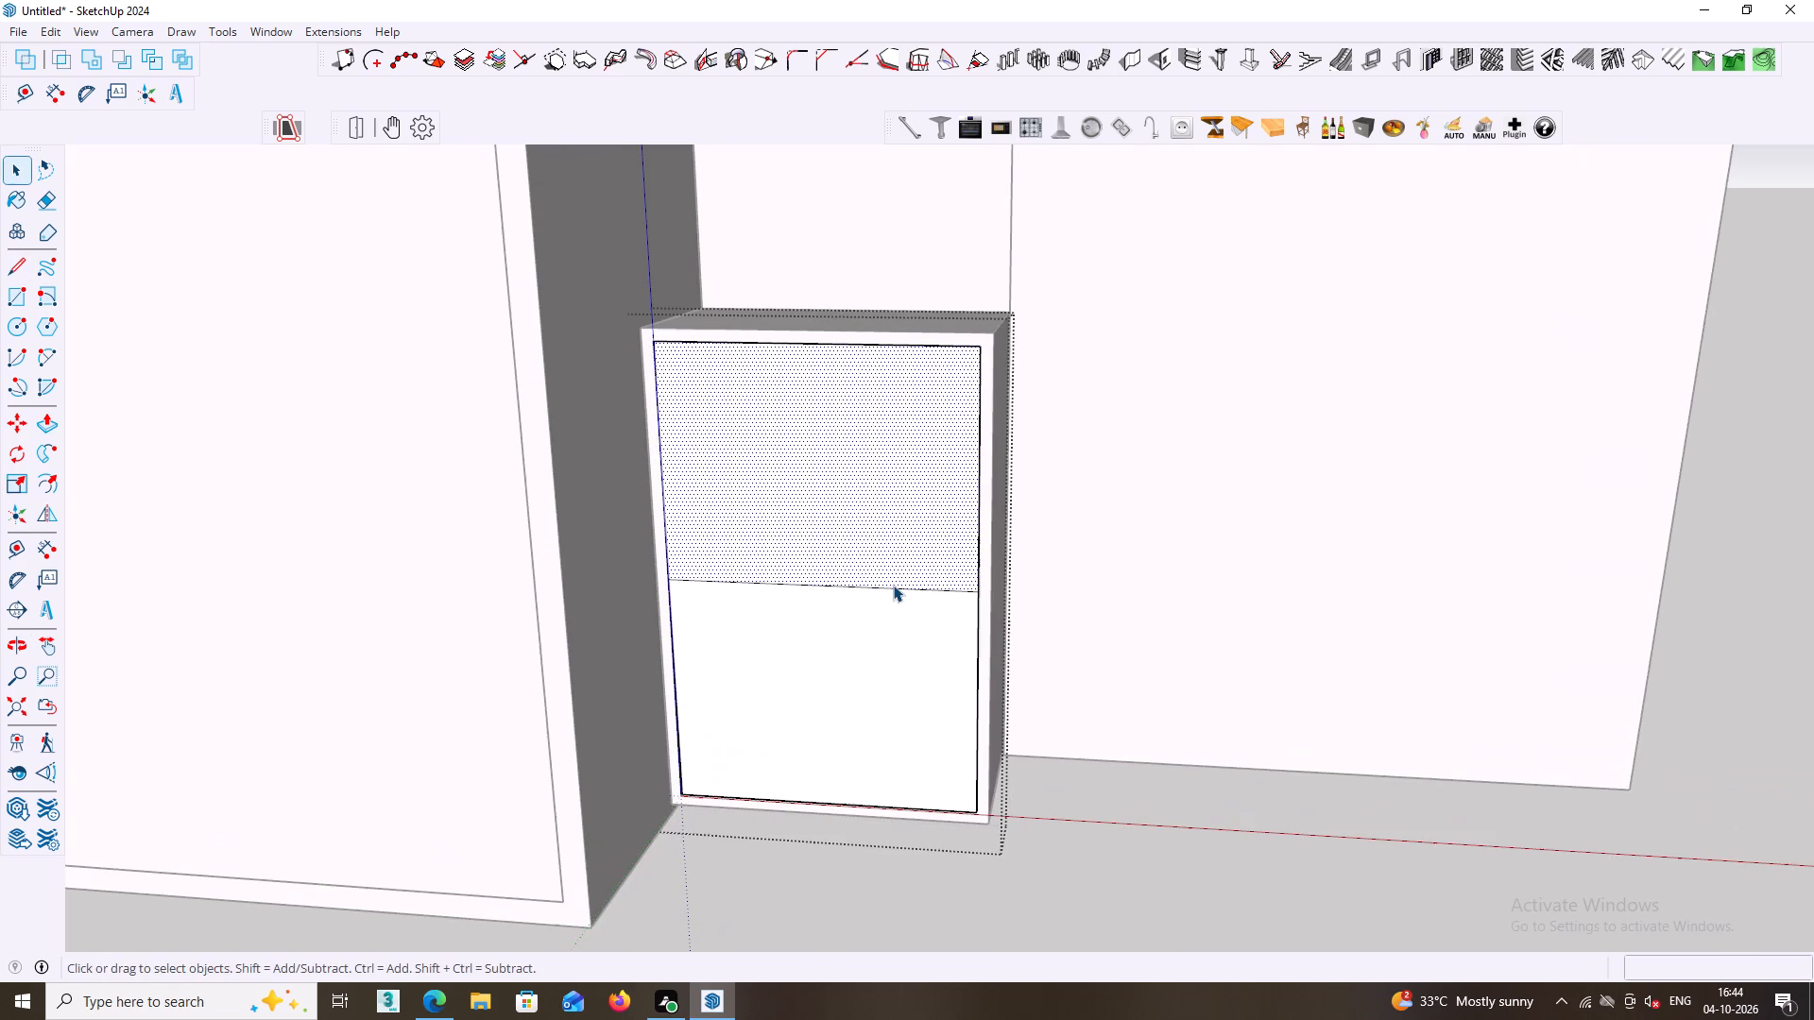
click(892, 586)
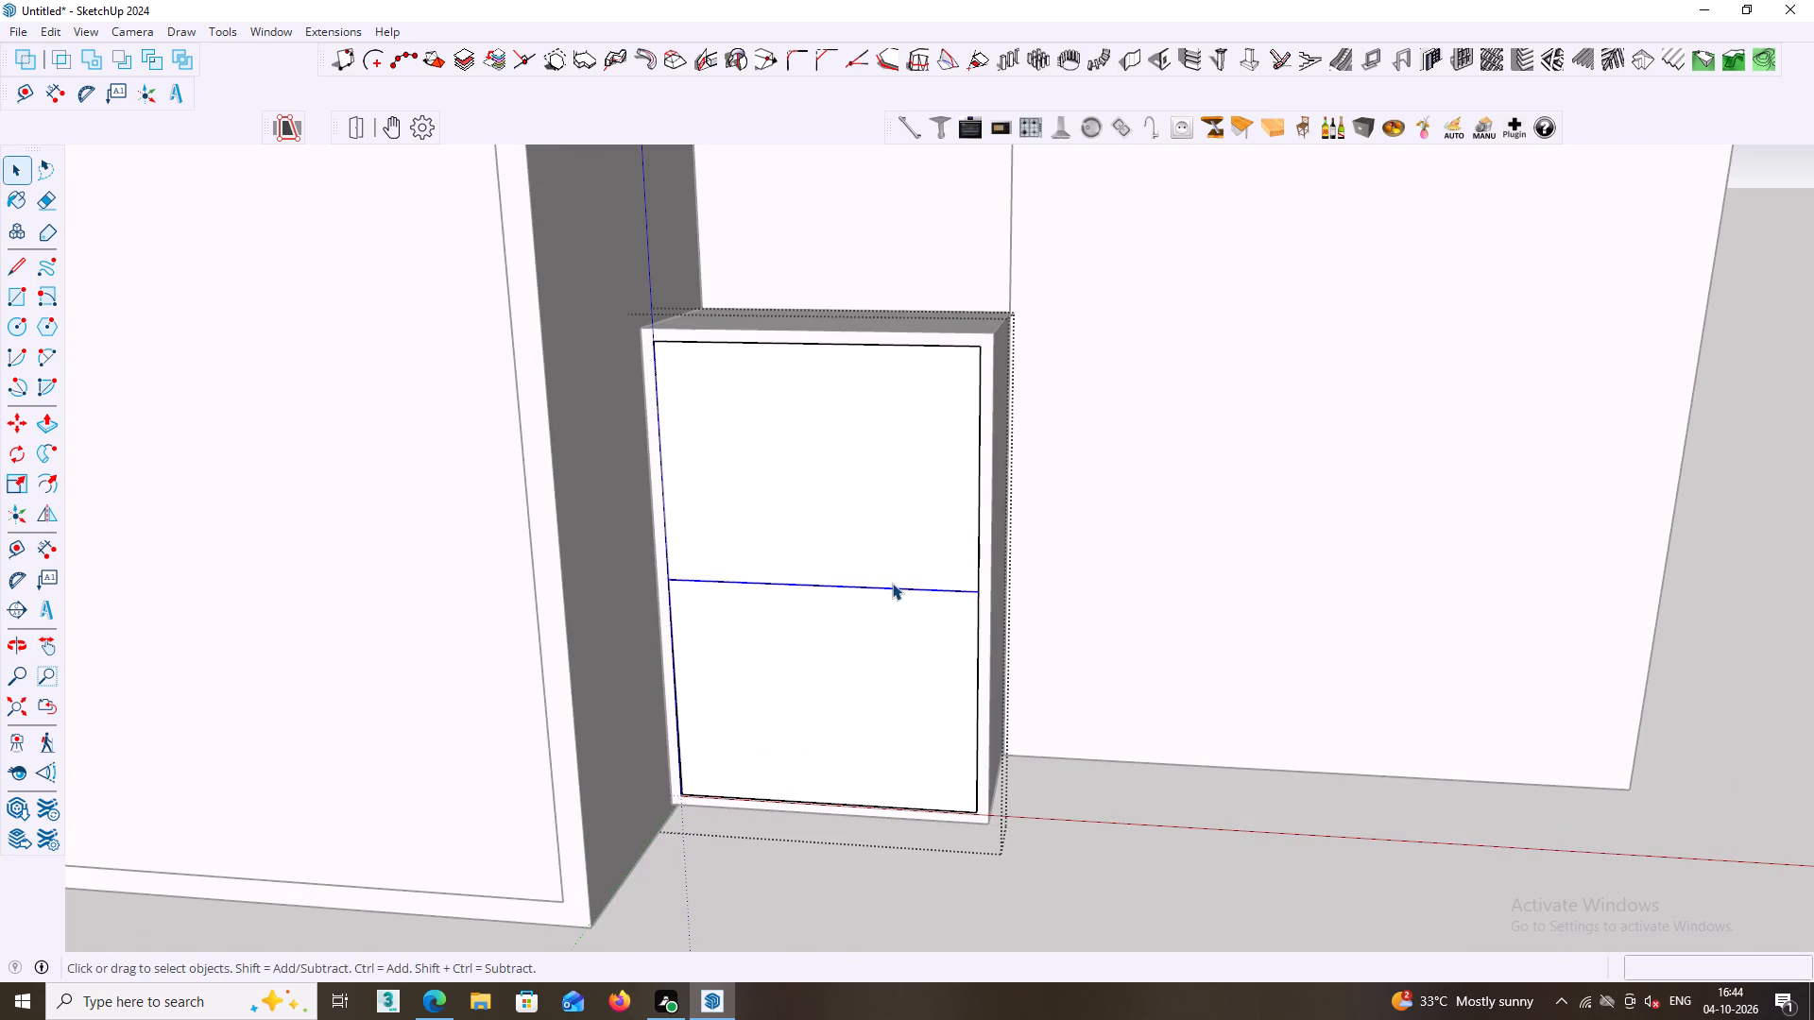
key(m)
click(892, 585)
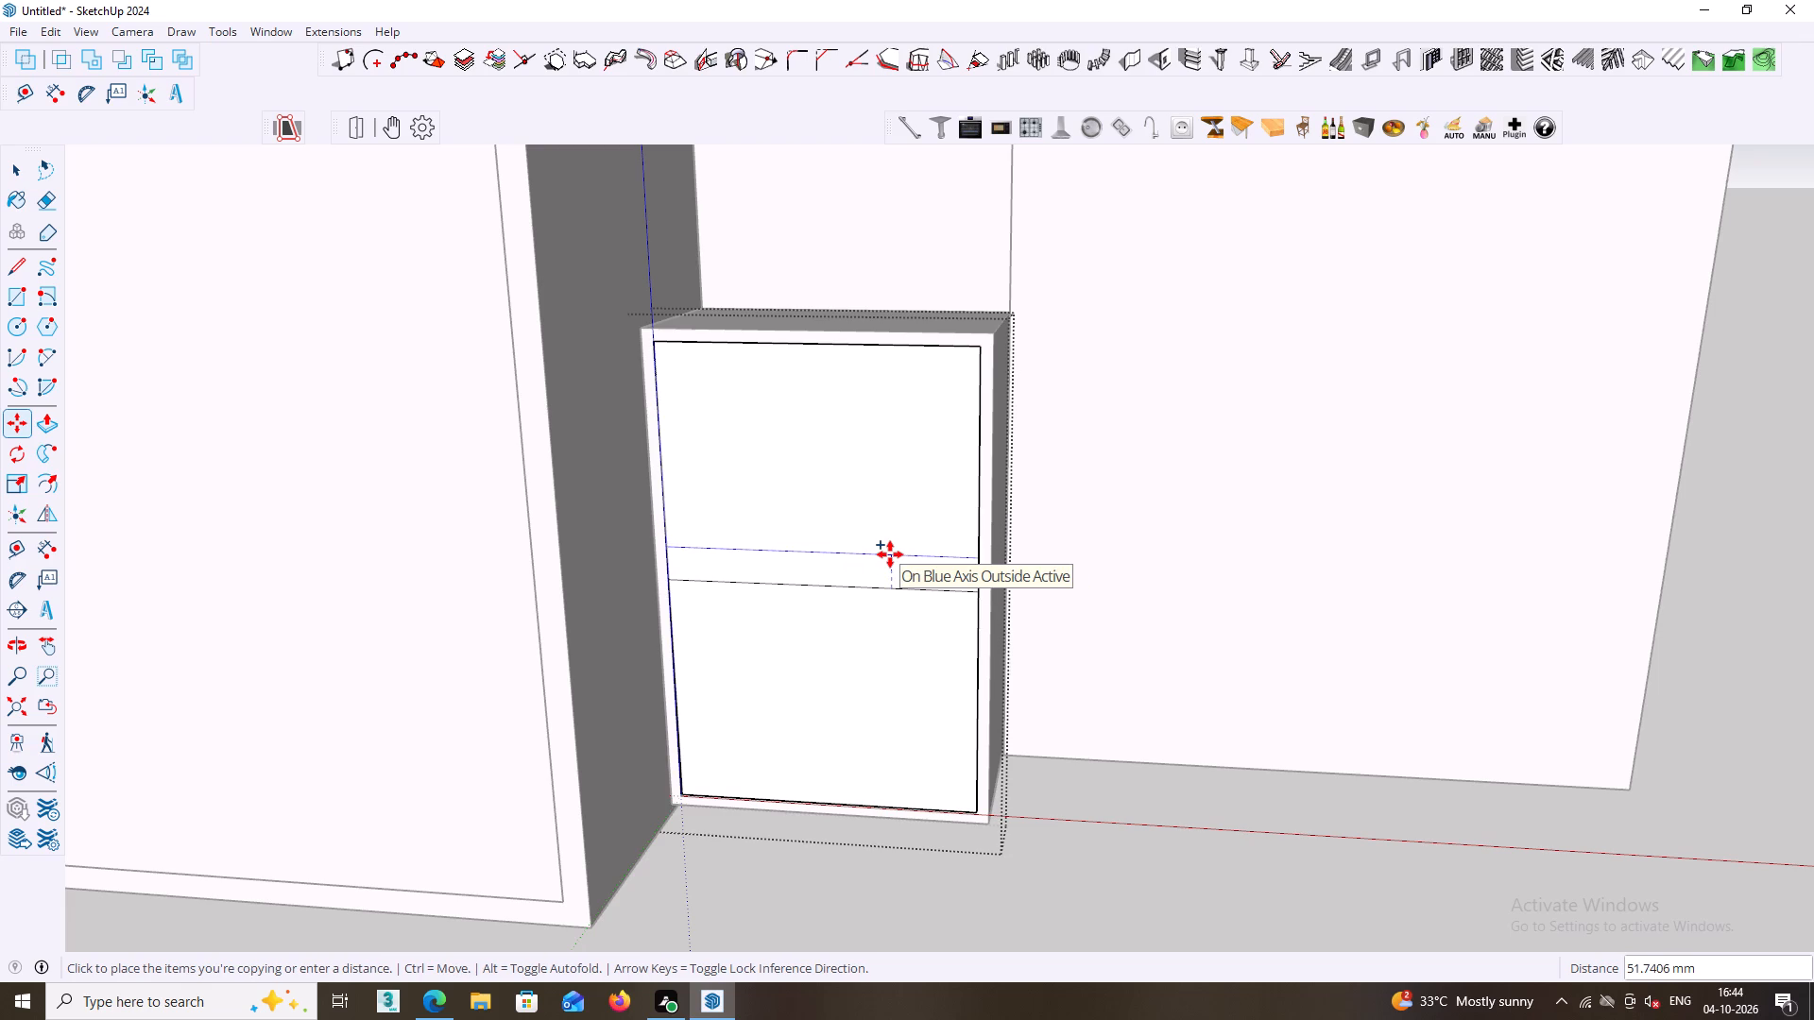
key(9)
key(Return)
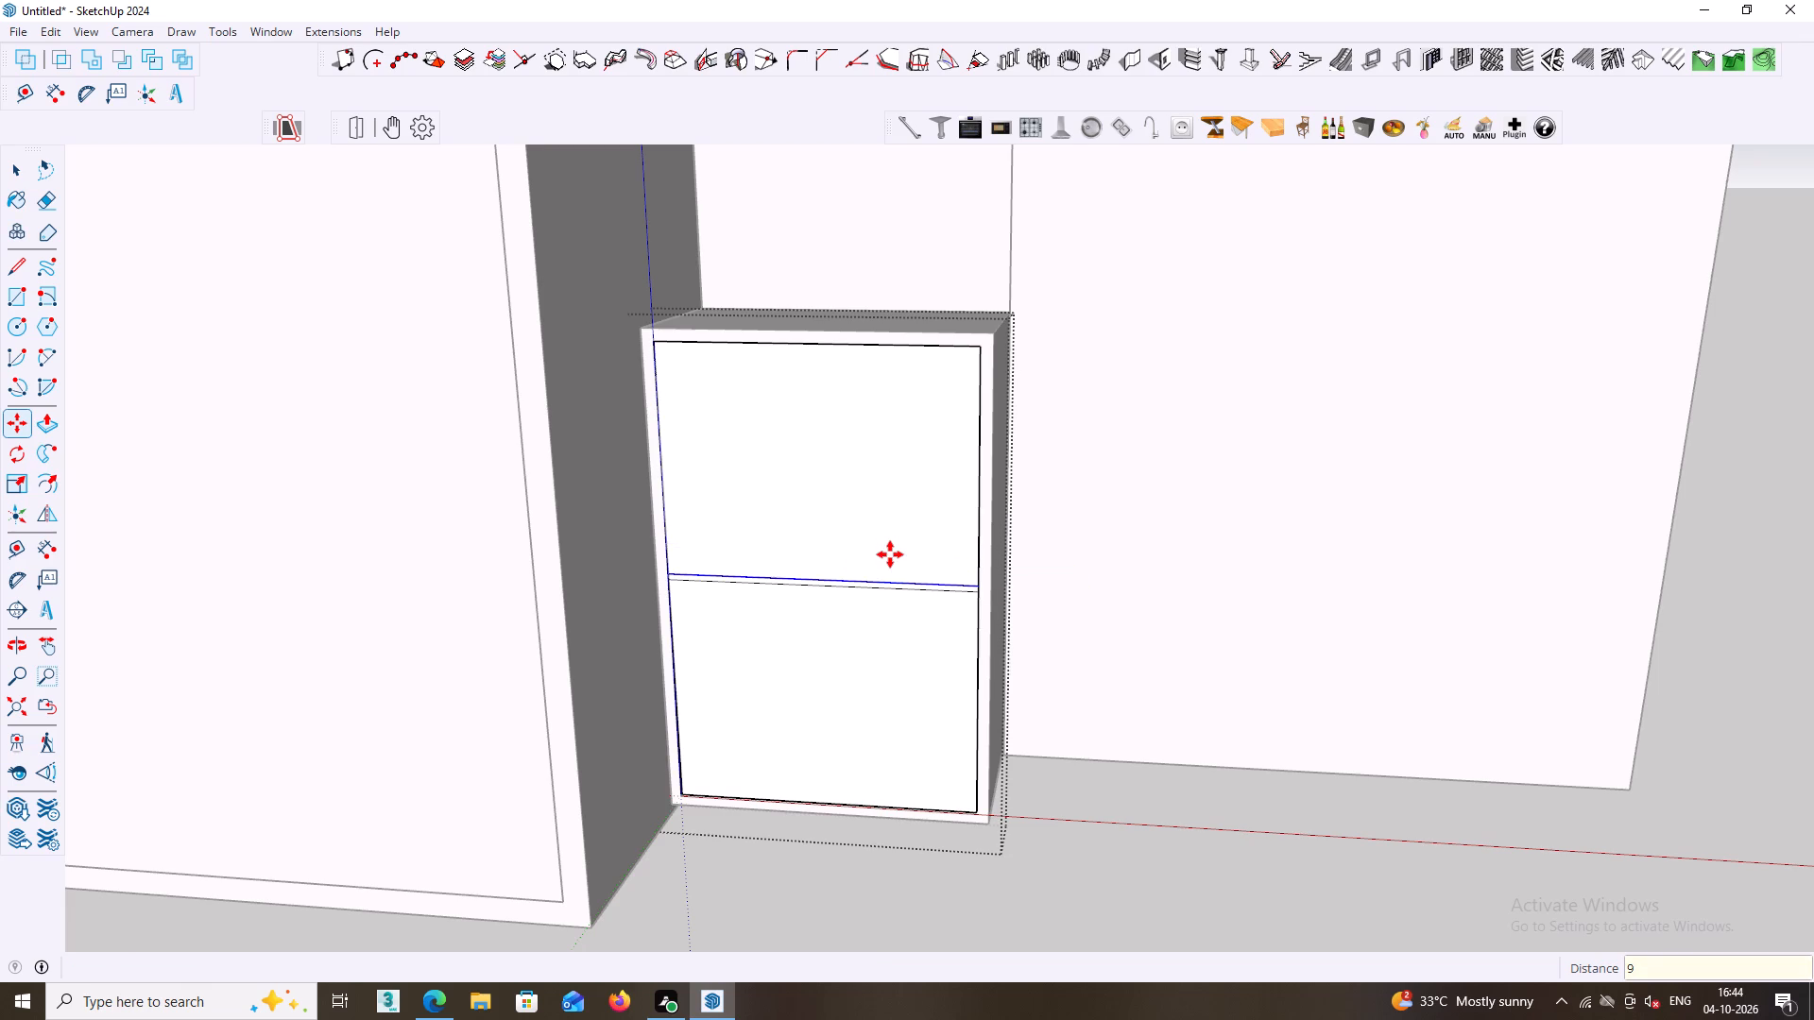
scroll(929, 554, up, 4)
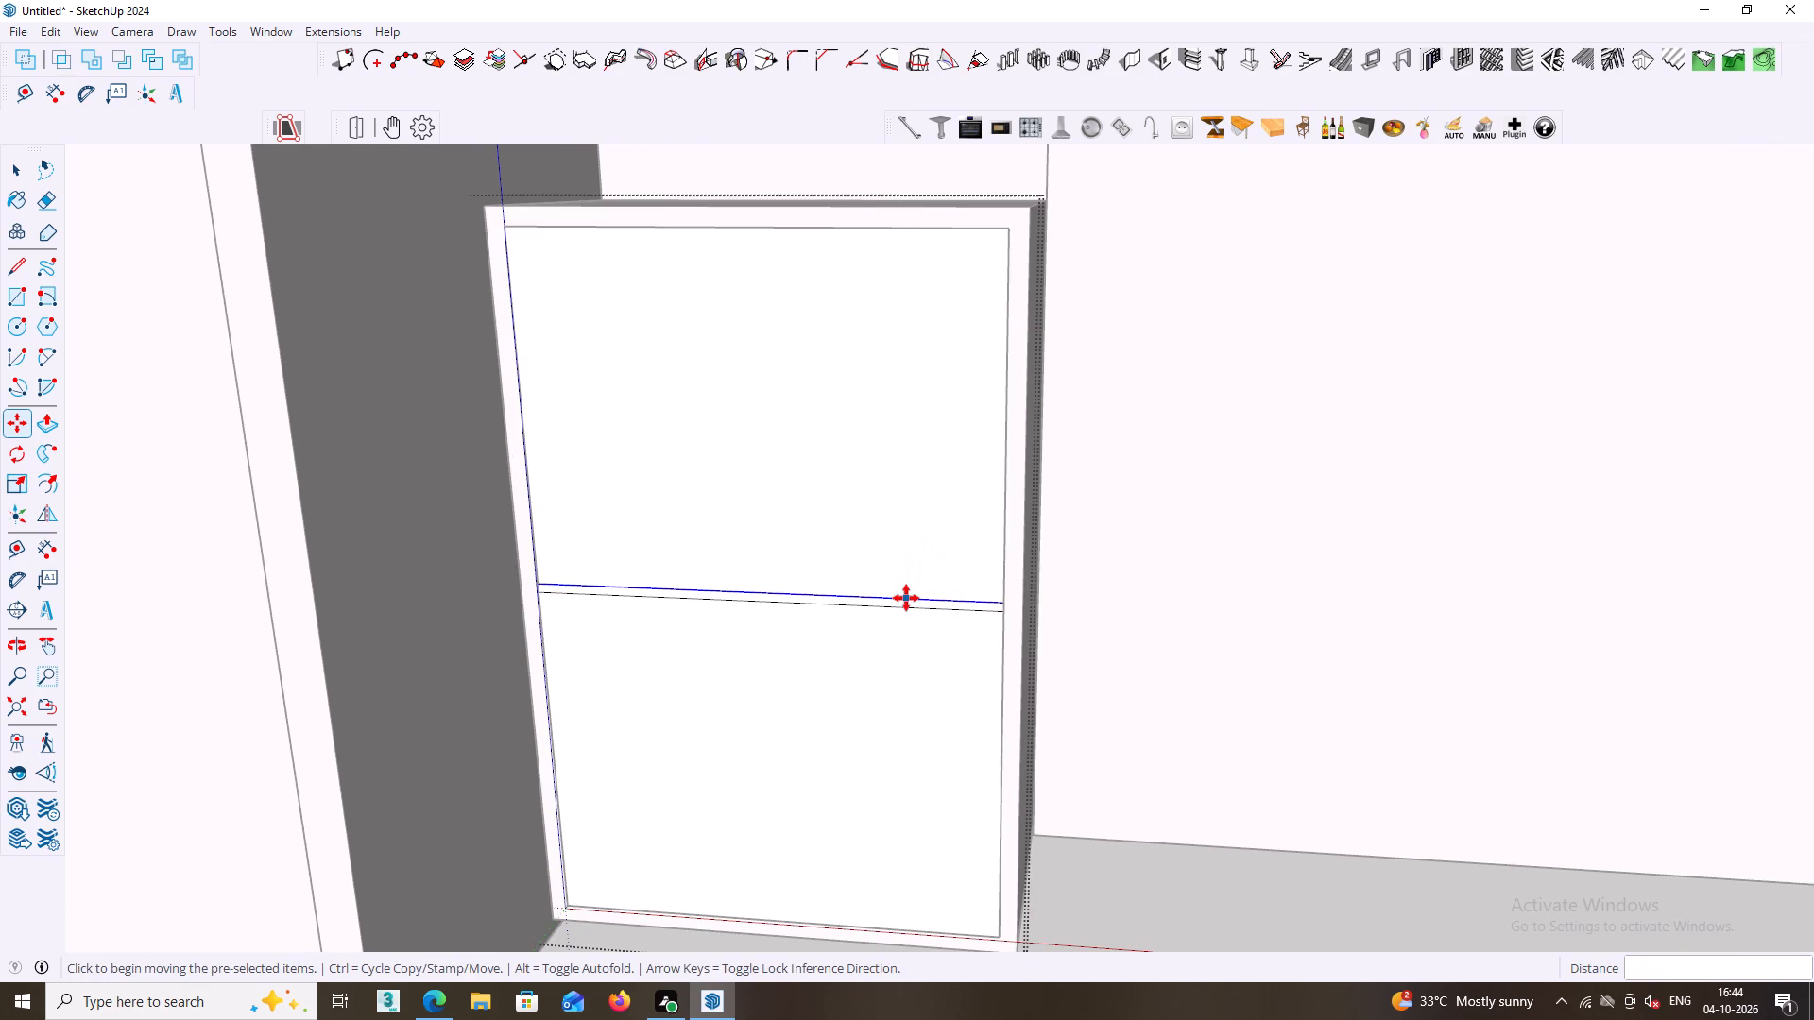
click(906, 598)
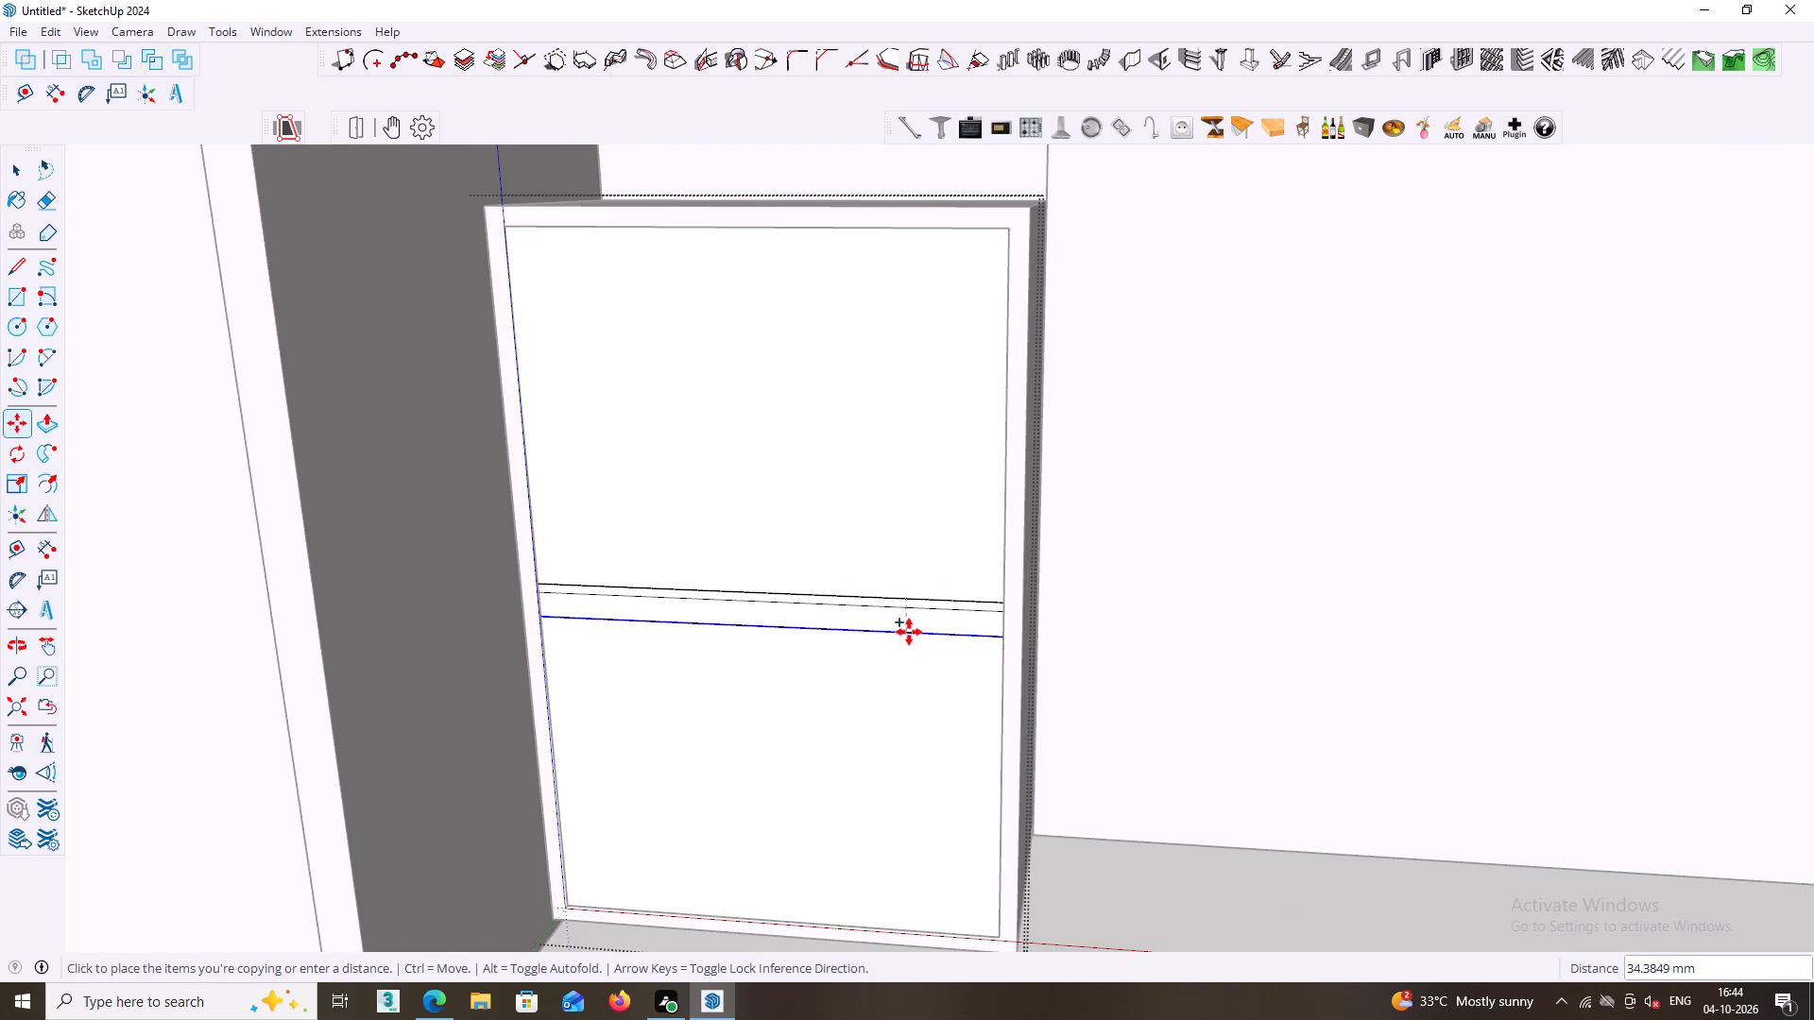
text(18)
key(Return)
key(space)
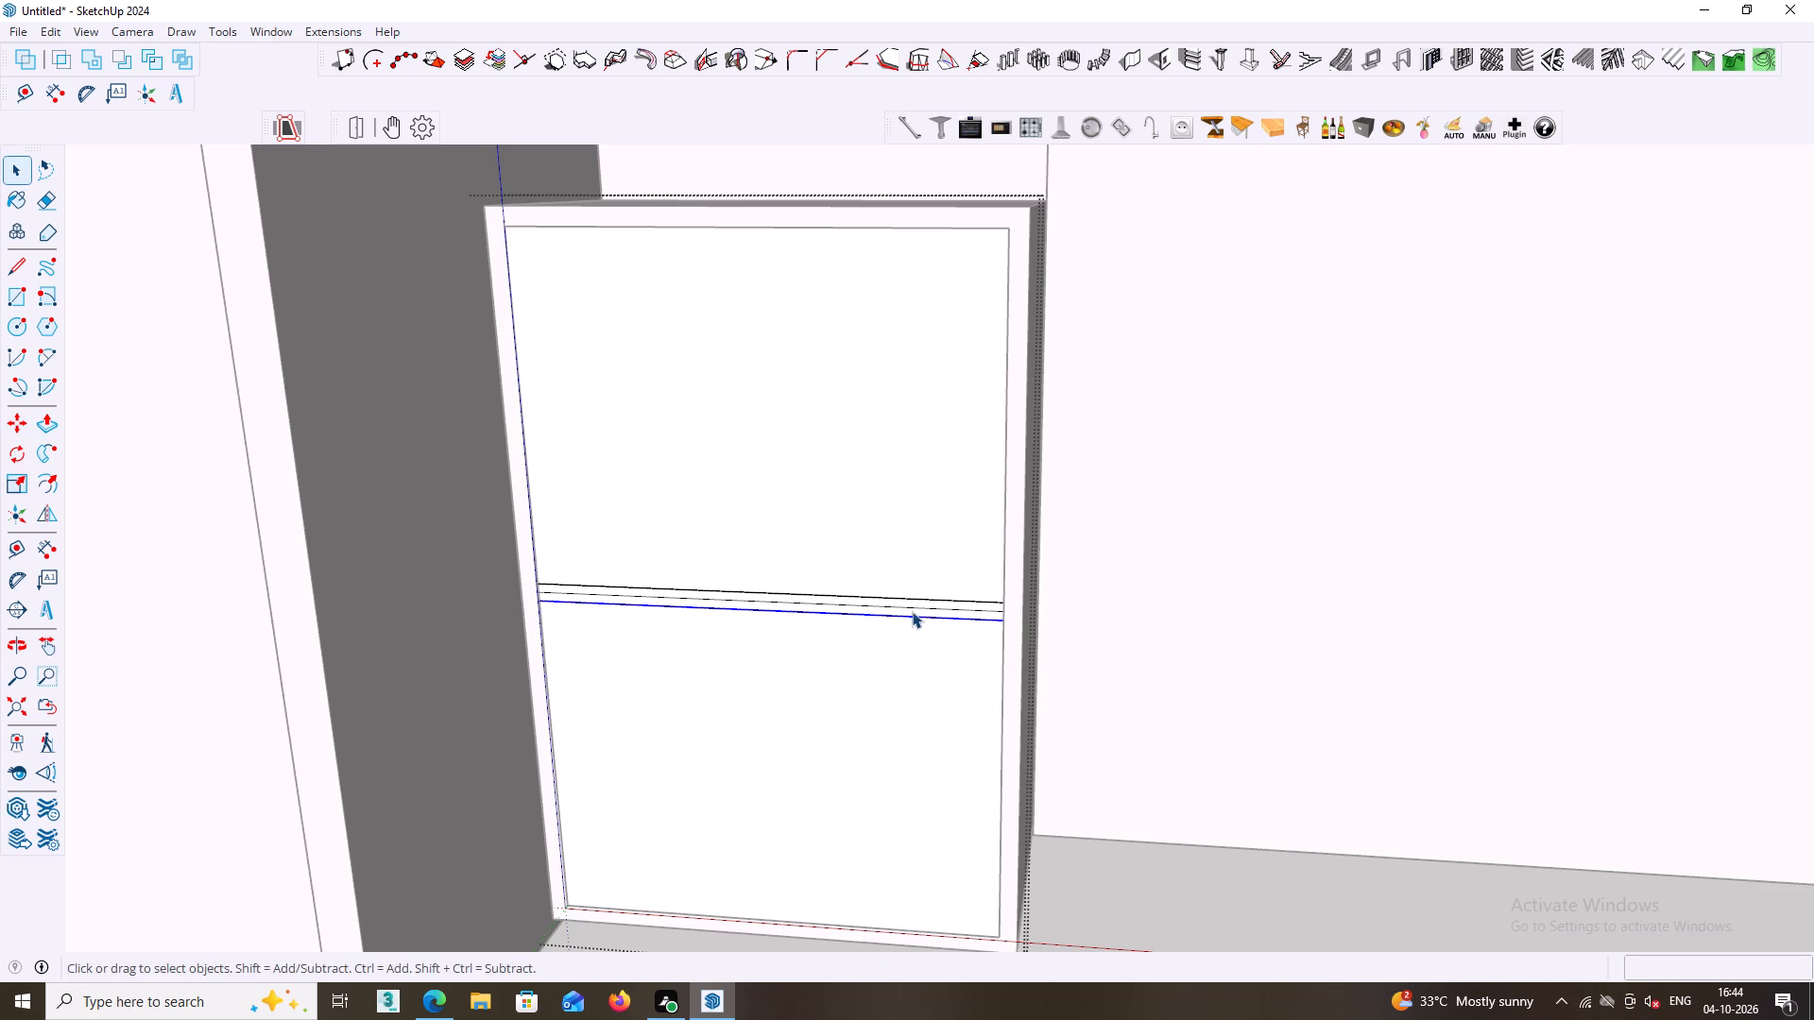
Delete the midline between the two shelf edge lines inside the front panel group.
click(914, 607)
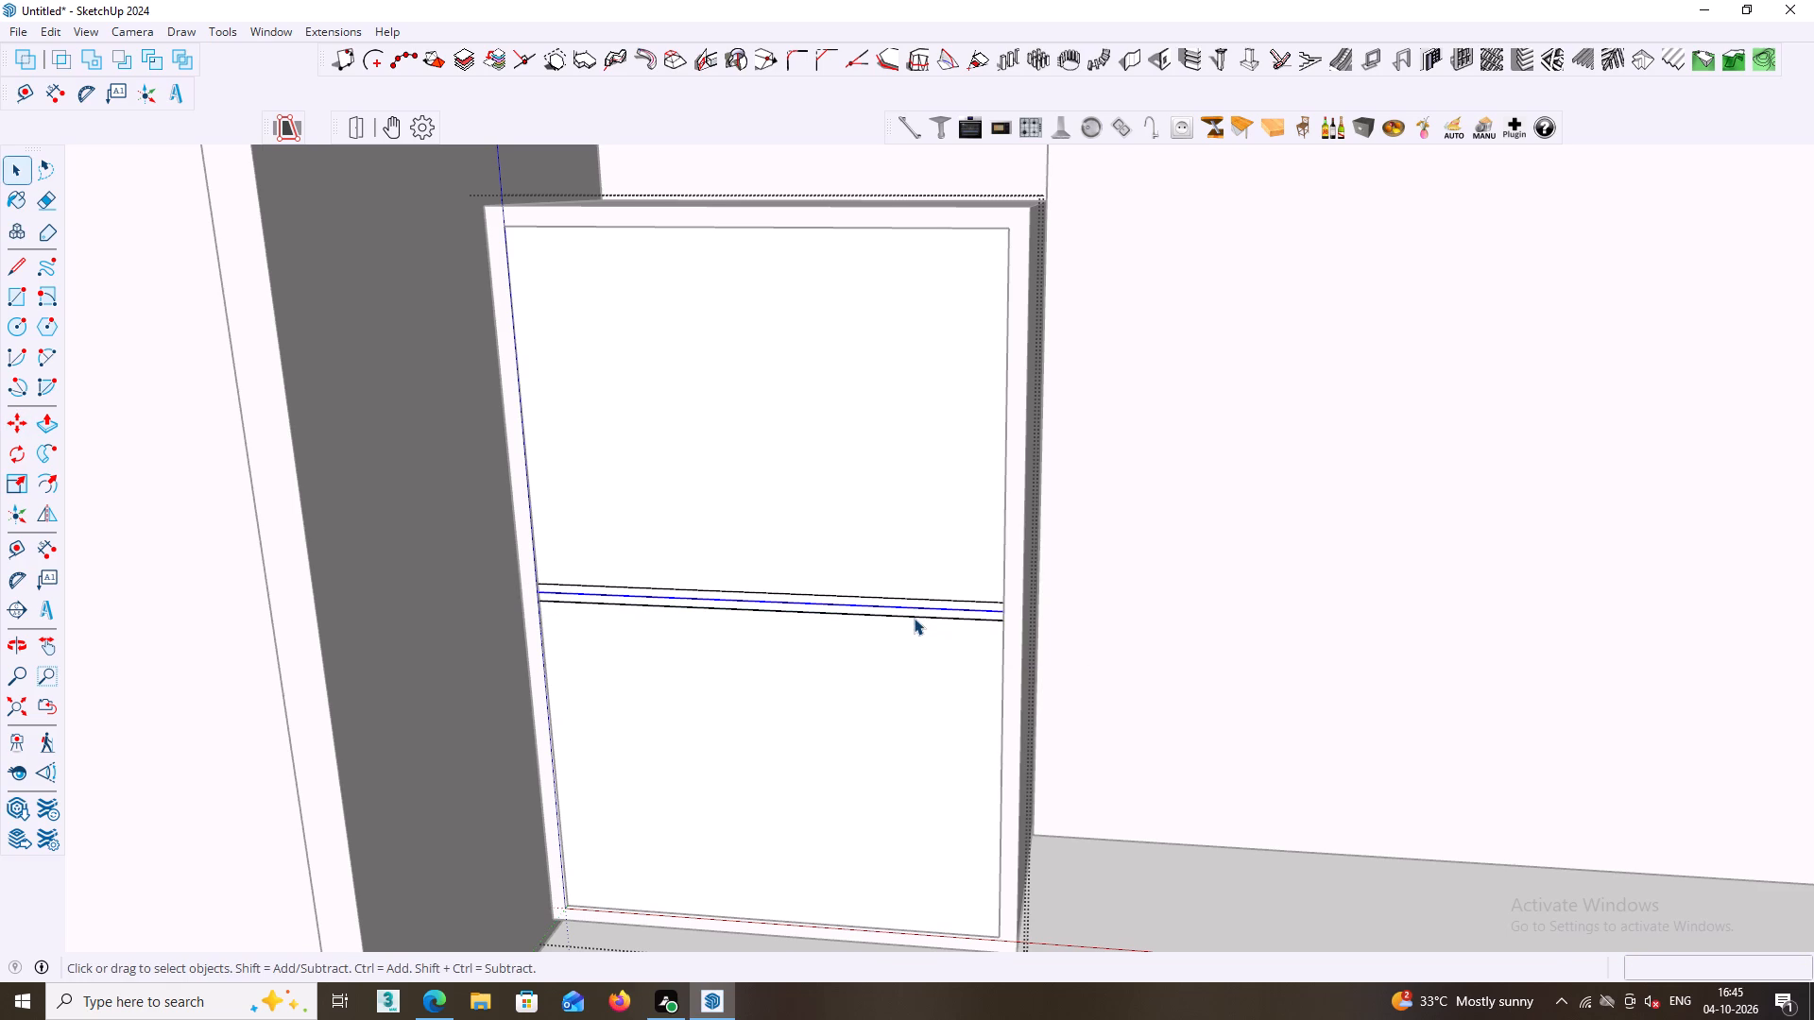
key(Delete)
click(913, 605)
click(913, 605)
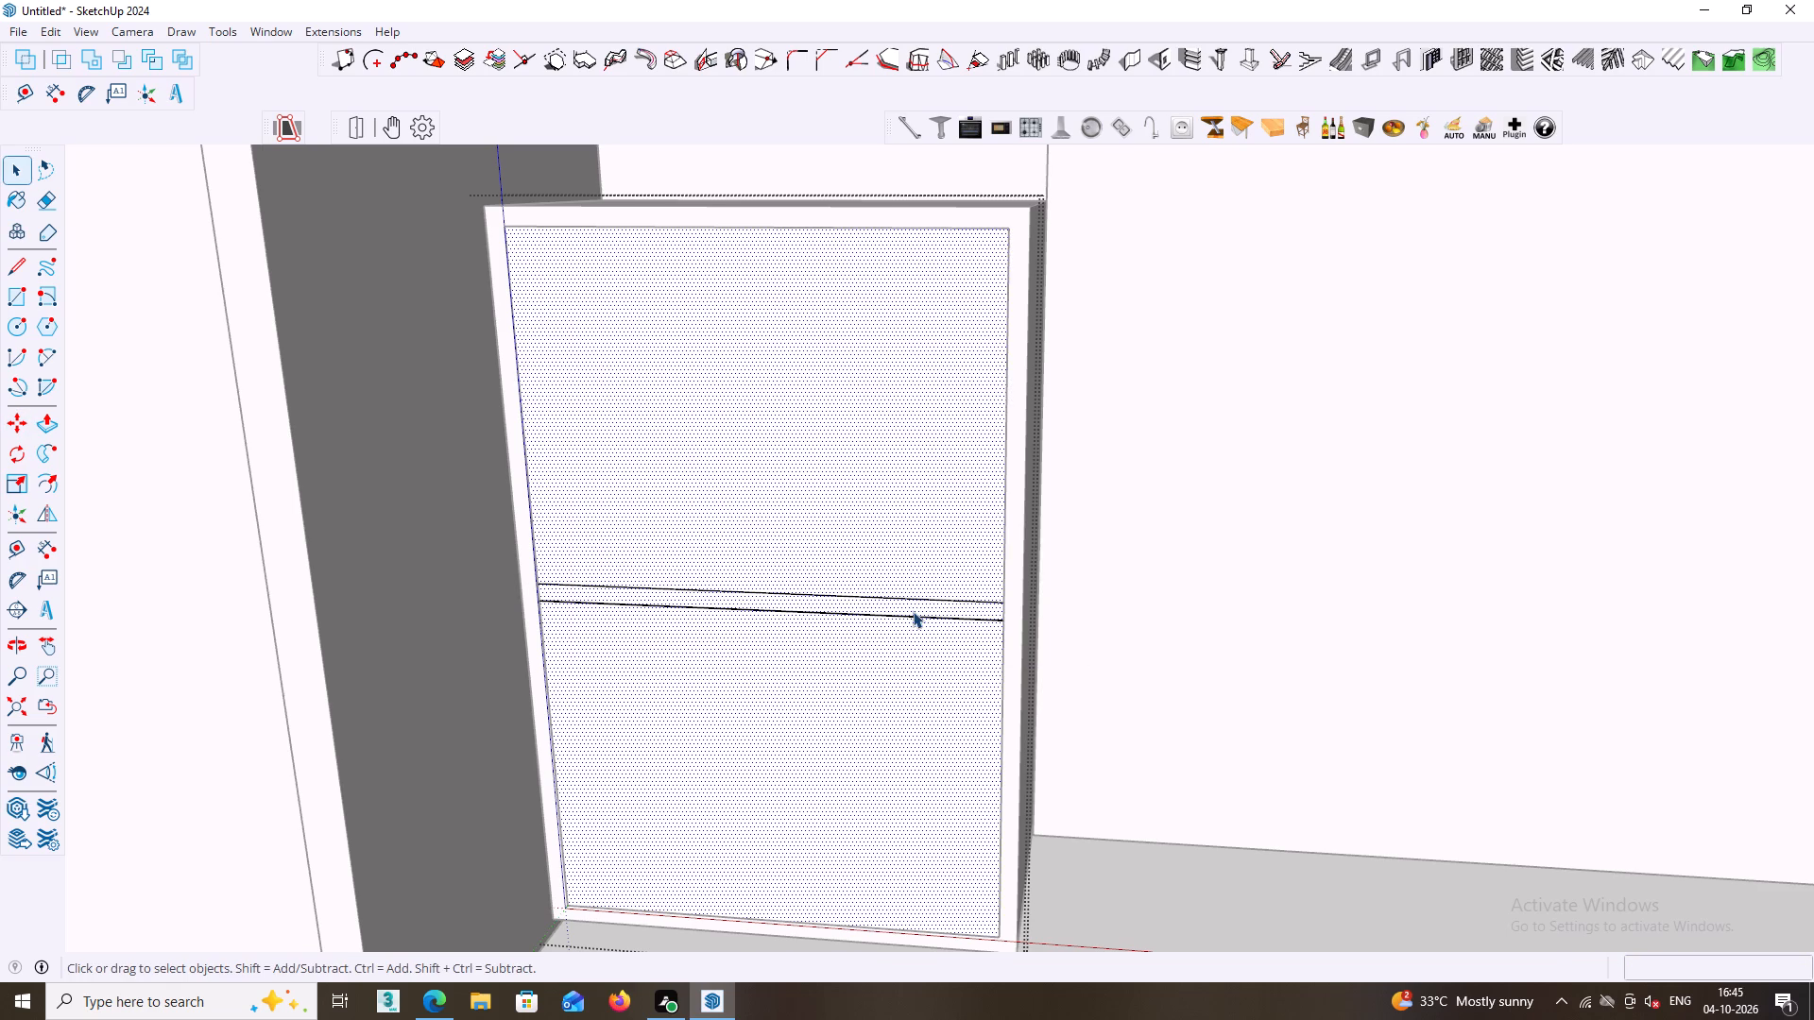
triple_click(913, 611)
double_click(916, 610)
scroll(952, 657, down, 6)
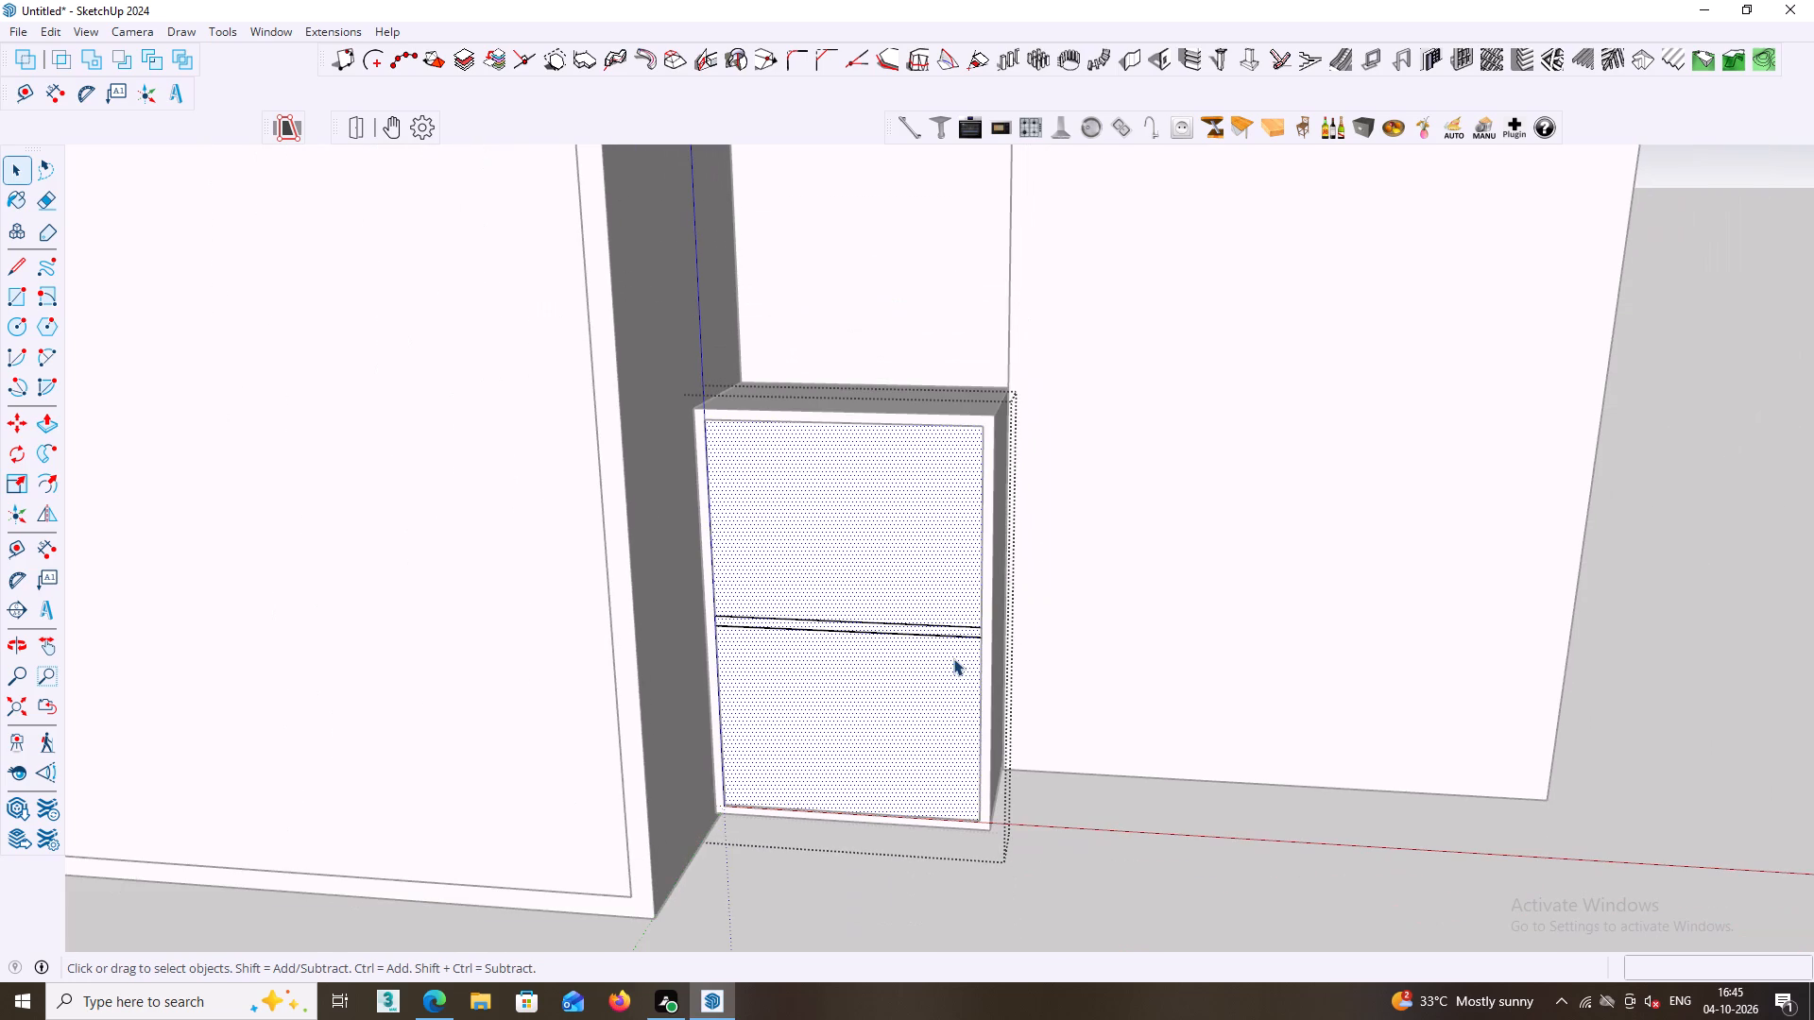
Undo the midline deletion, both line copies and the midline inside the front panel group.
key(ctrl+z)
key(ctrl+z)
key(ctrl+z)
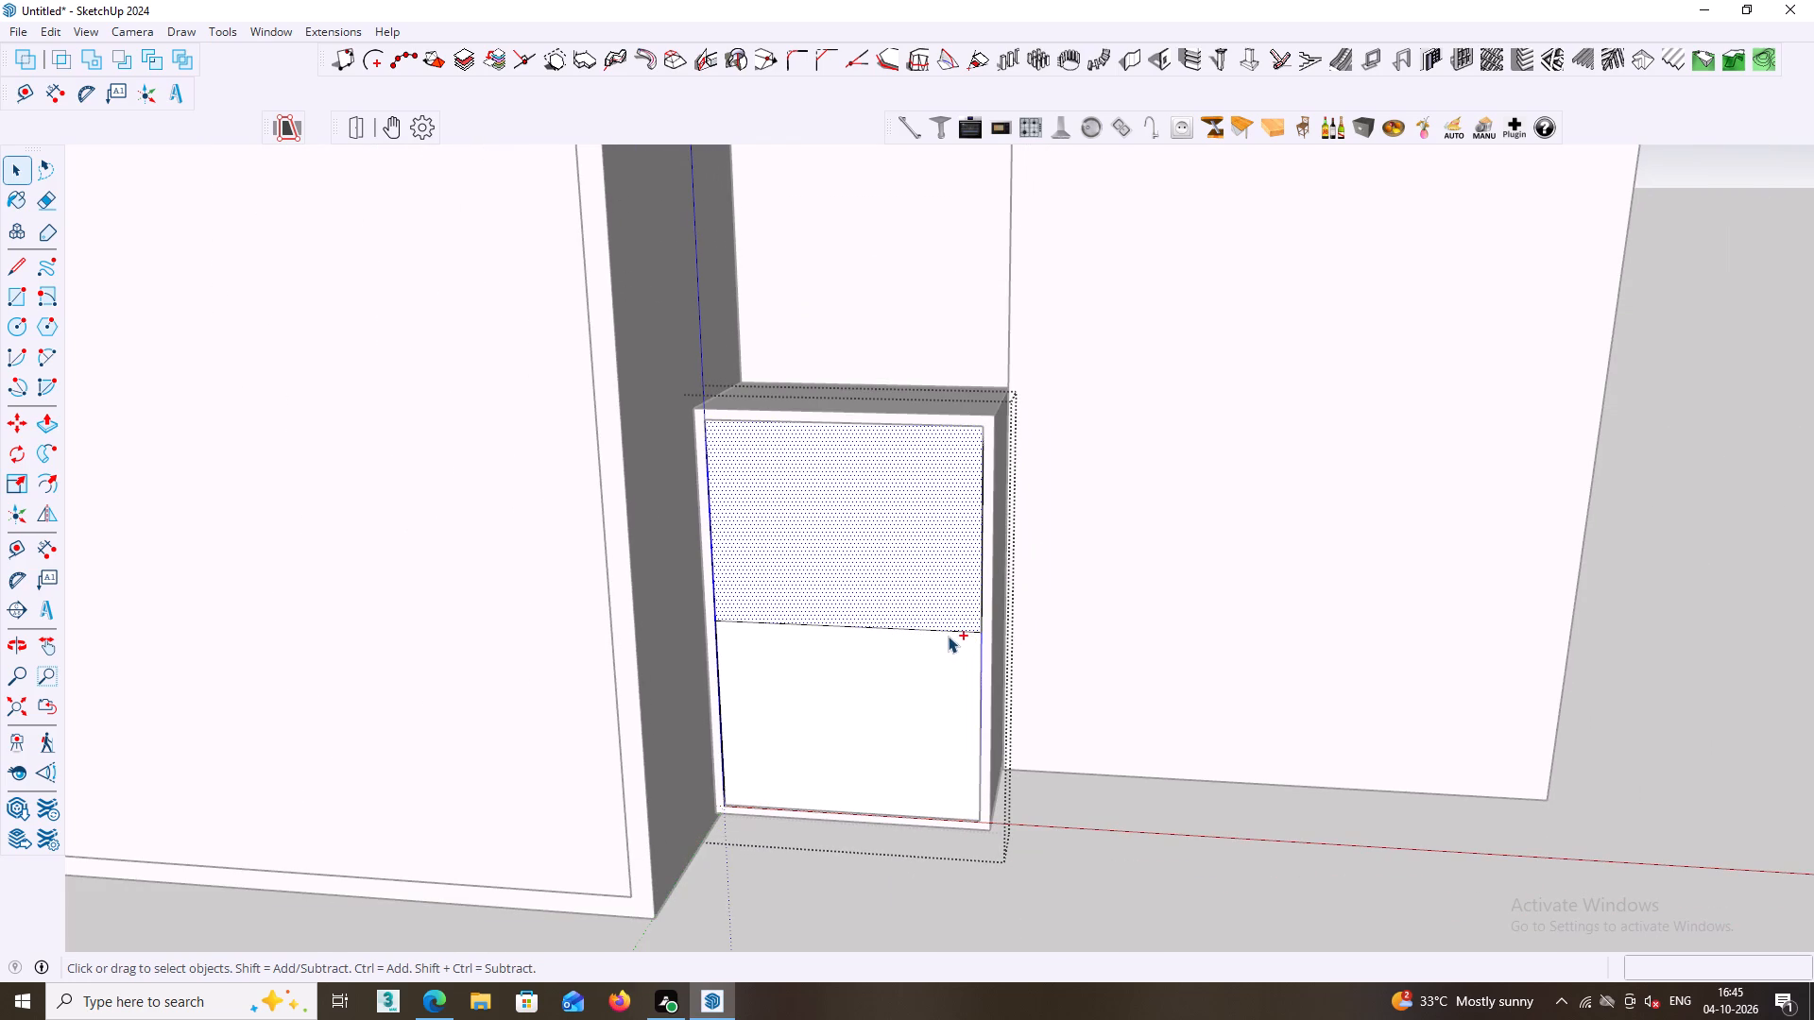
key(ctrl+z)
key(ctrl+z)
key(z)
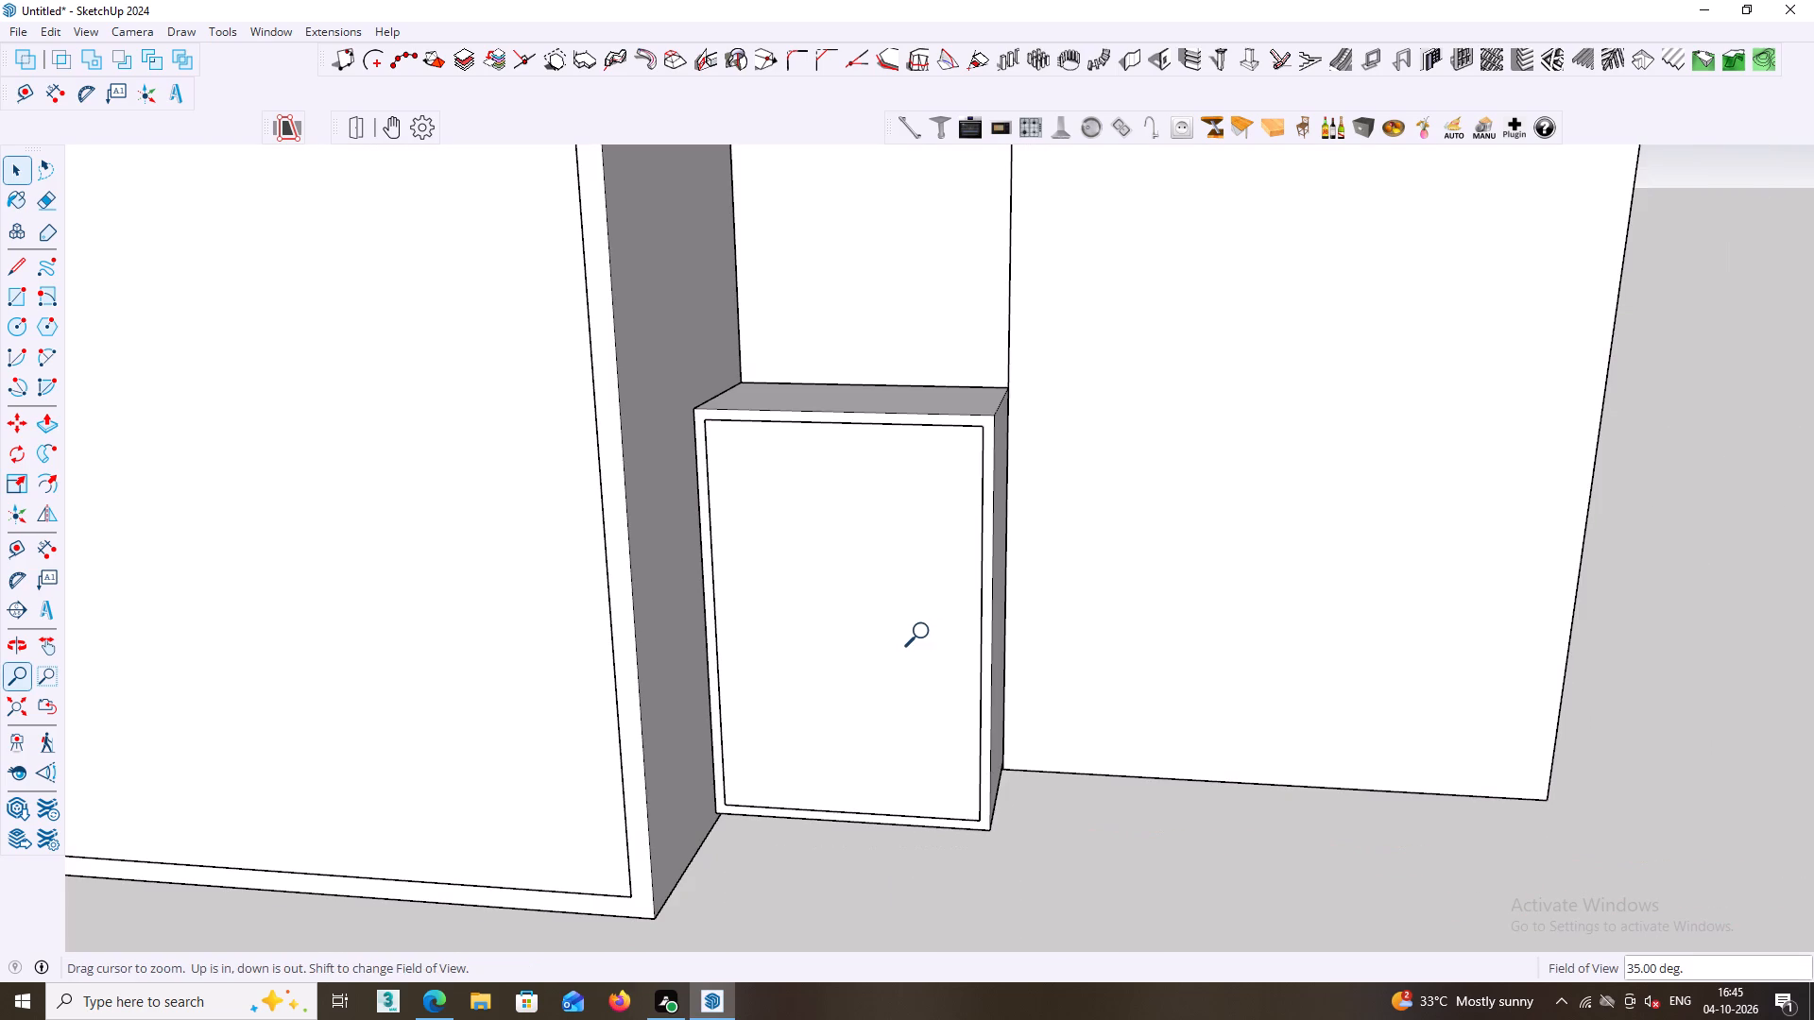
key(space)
Delete the inner front panel group from the lower unit's frame and inspect the open carcass.
click(924, 632)
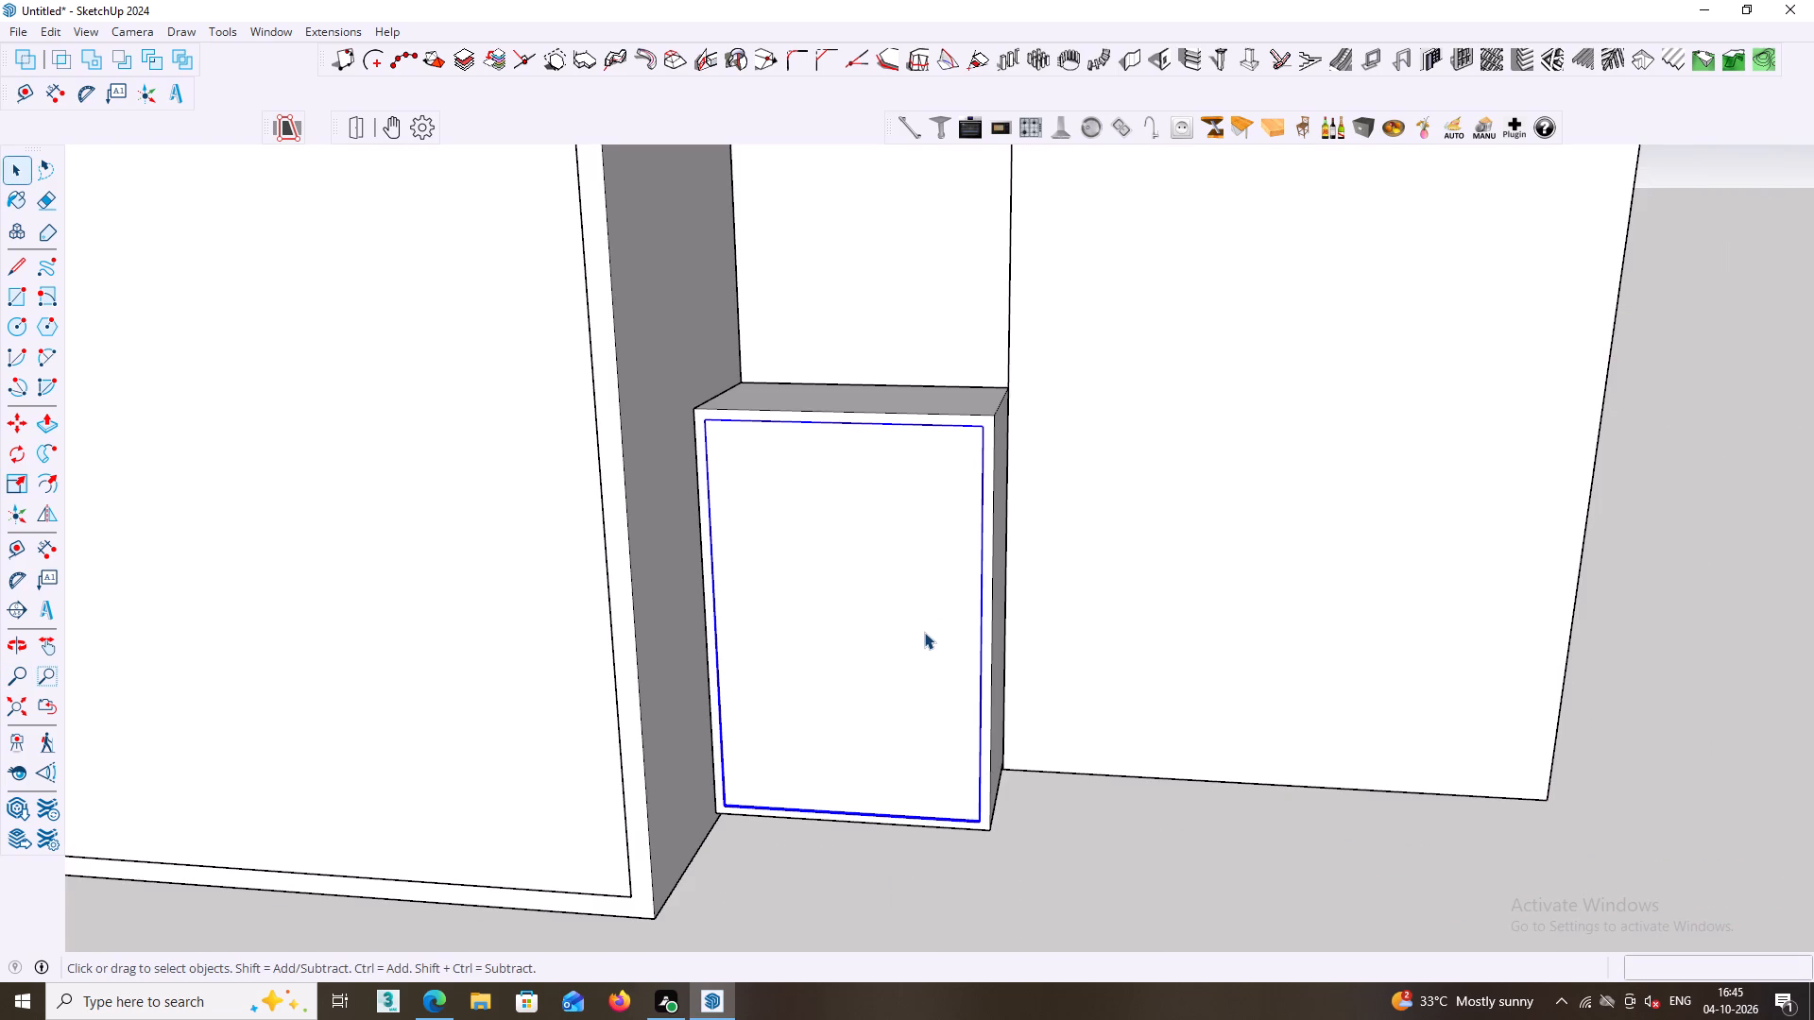
key(Delete)
scroll(924, 632, down, 5)
click(1047, 795)
middle_drag(945, 785, 1104, 800)
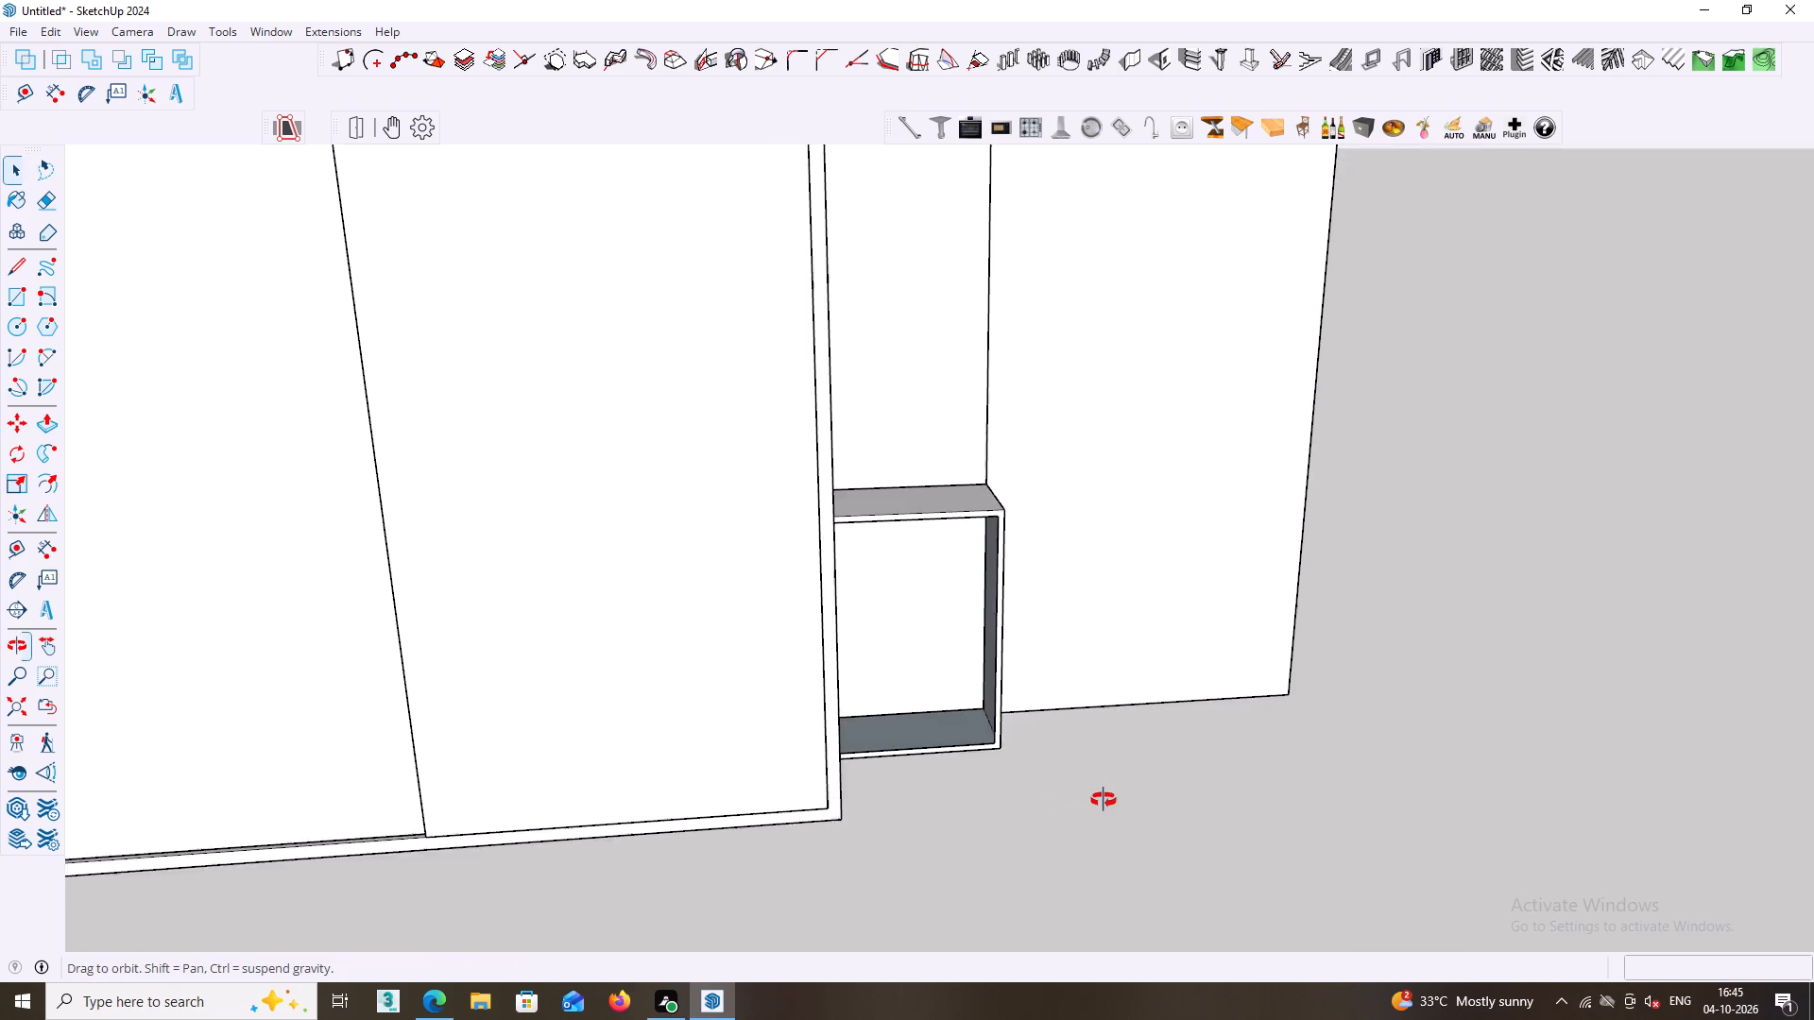
Examine the open carcass of the lower unit from below, the front and above.
middle_drag(1104, 800, 681, 518)
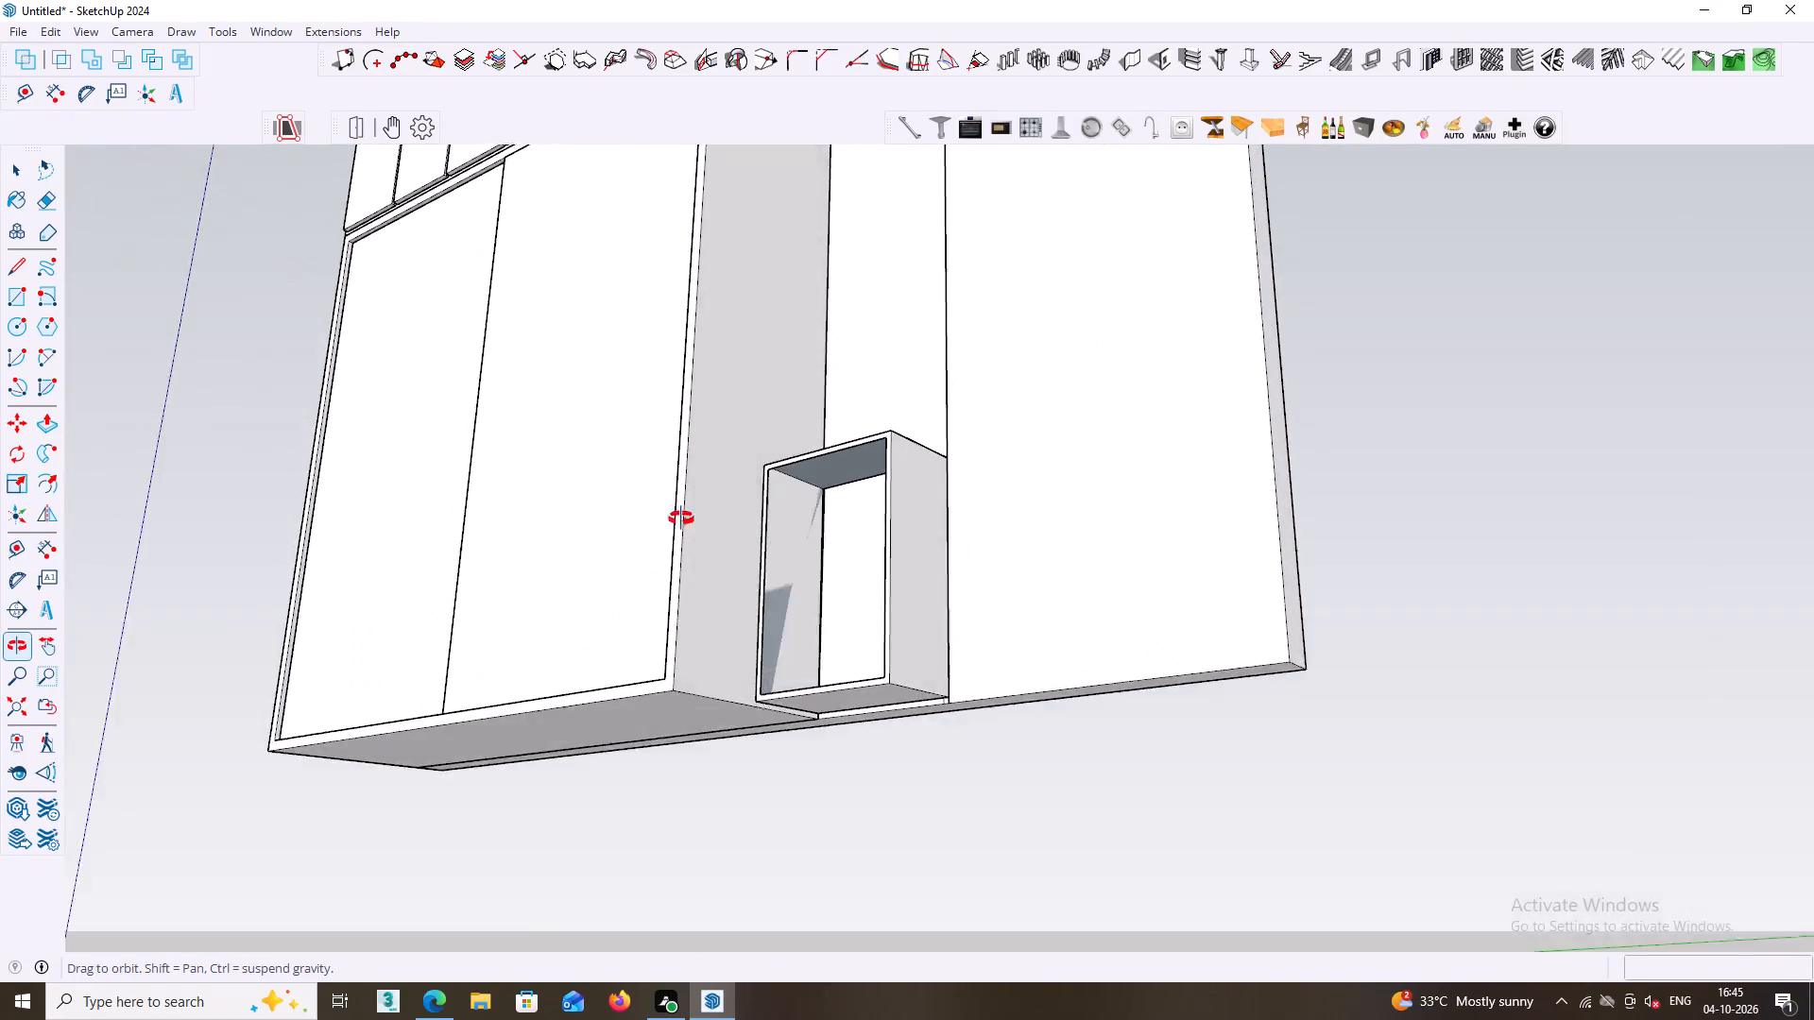
middle_drag(681, 518, 651, 586)
middle_drag(782, 589, 820, 618)
middle_drag(795, 623, 851, 823)
scroll(795, 623, down, 1)
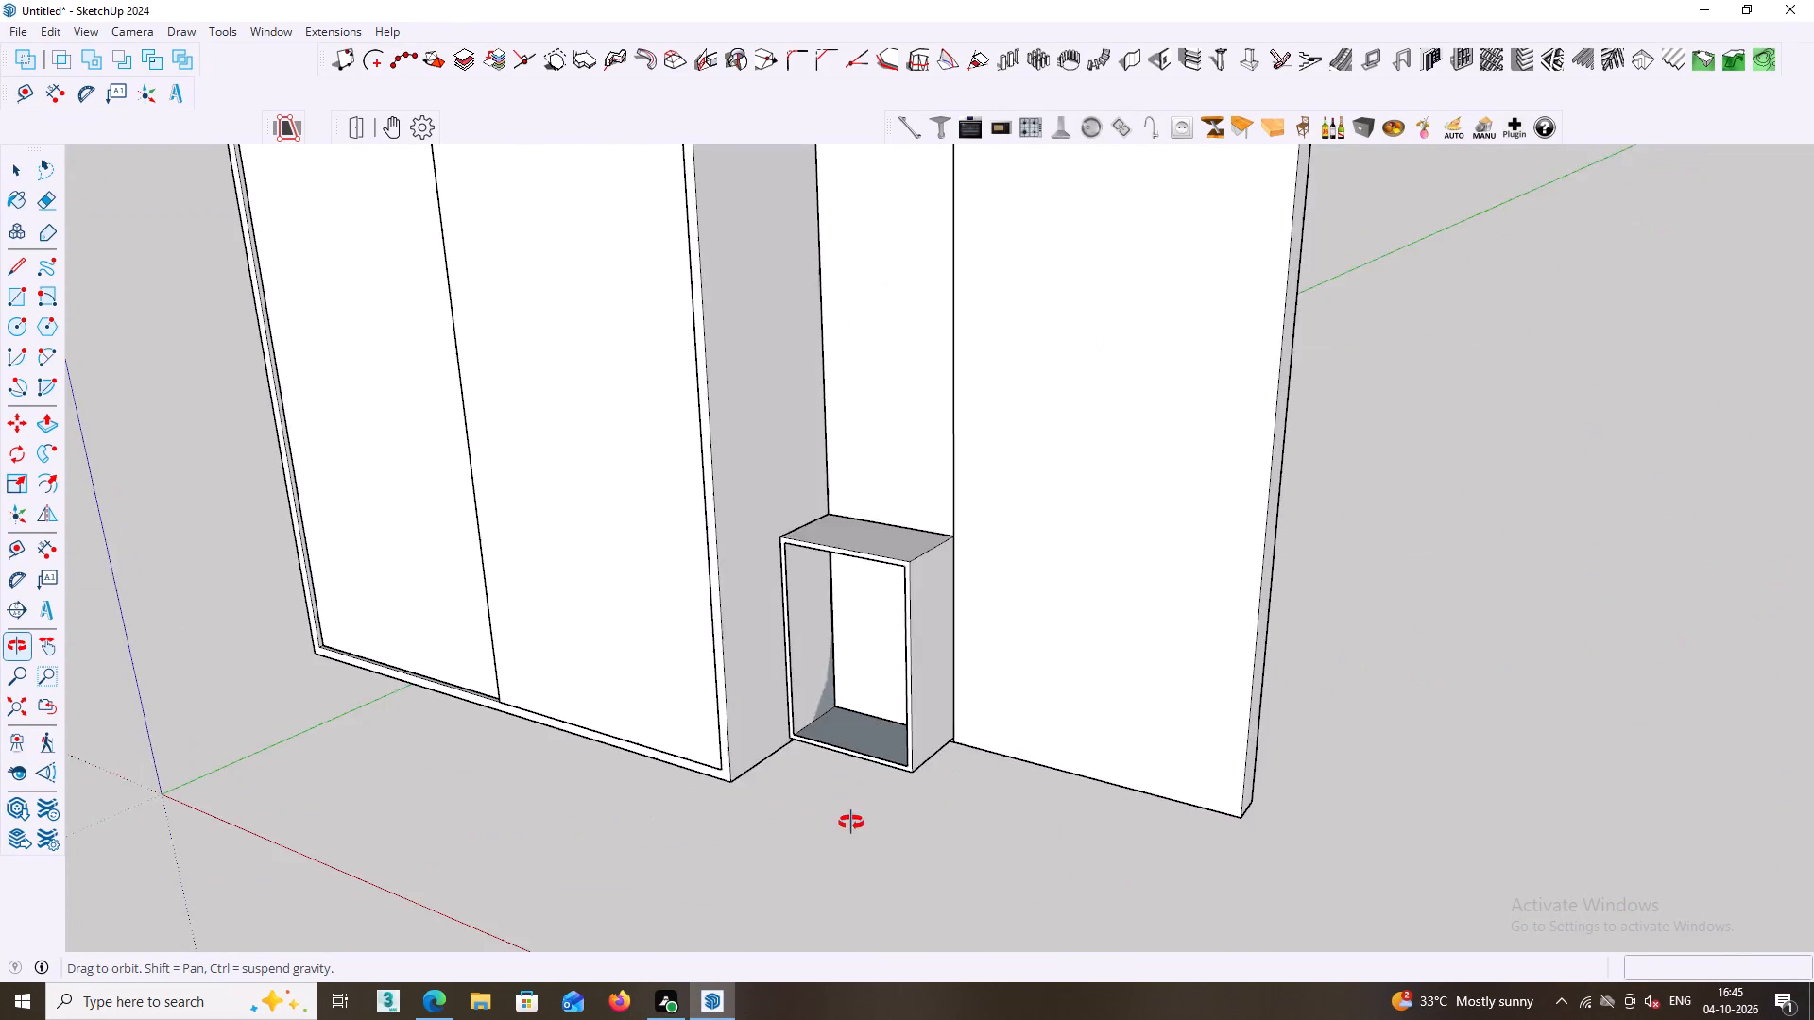
middle_drag(851, 823, 1045, 847)
scroll(886, 727, up, 5)
middle_drag(858, 688, 843, 676)
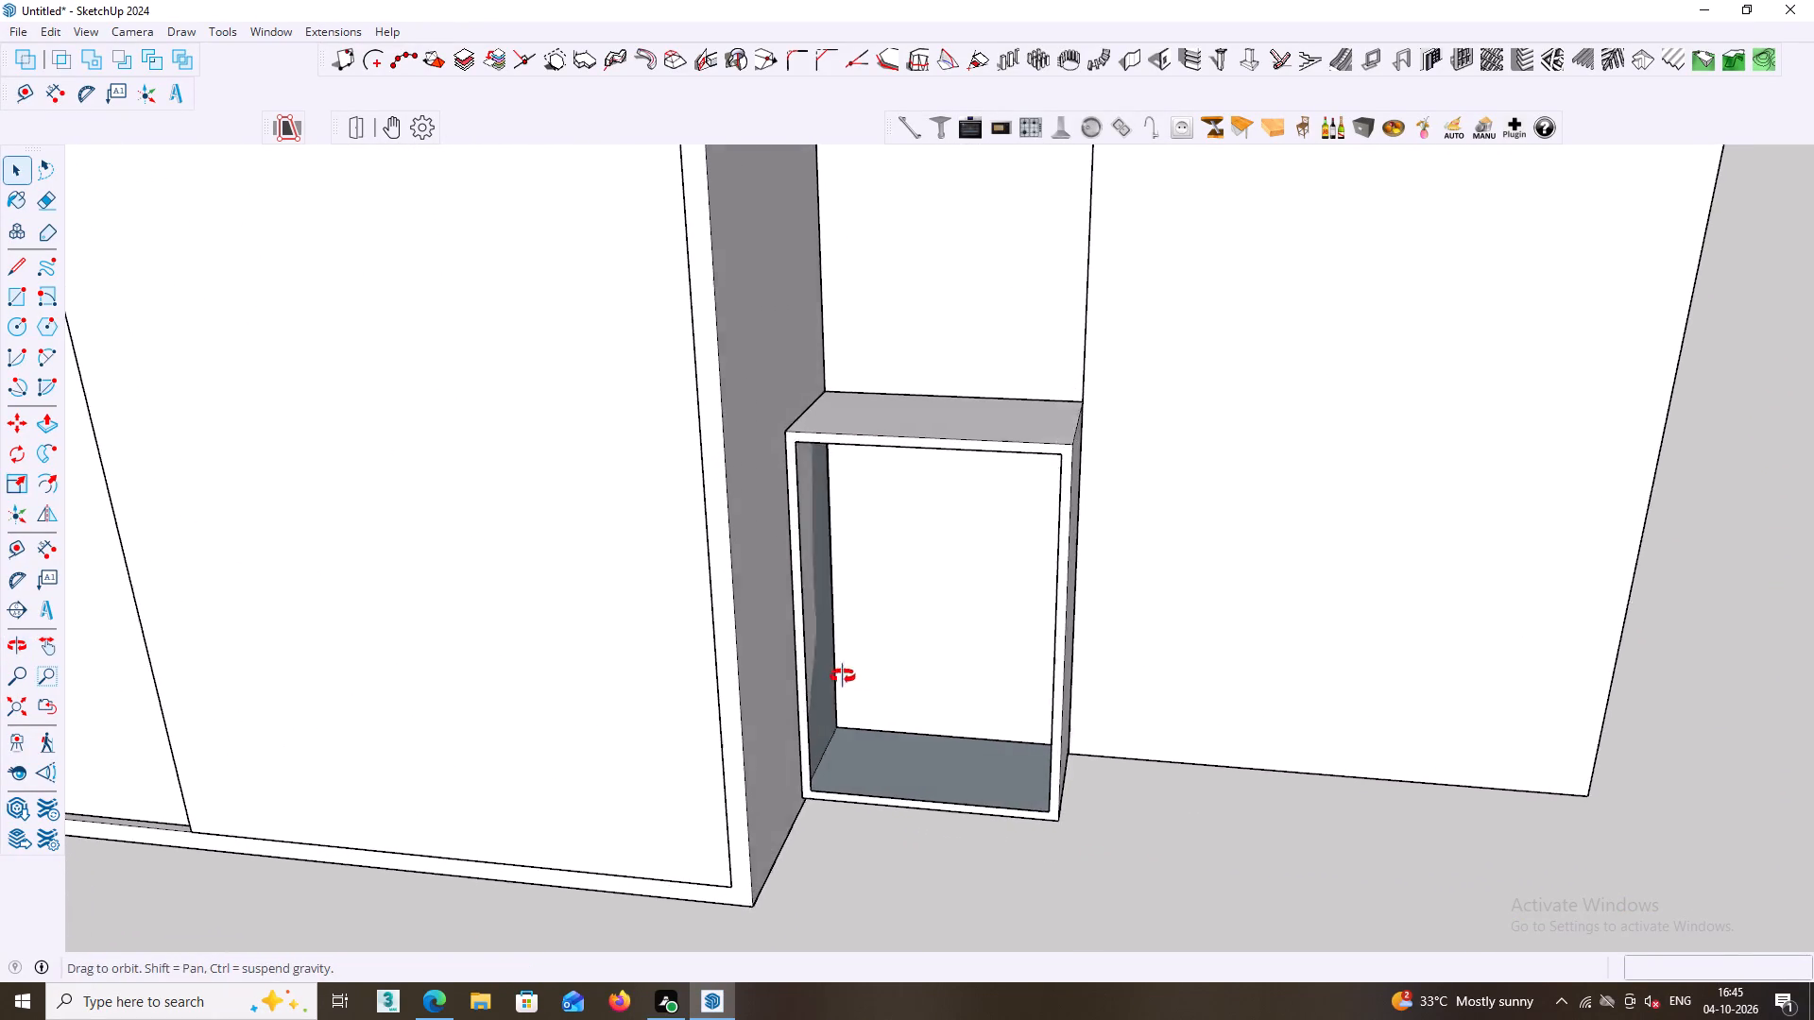
middle_drag(843, 676, 832, 664)
scroll(796, 643, up, 2)
middle_drag(816, 626, 796, 598)
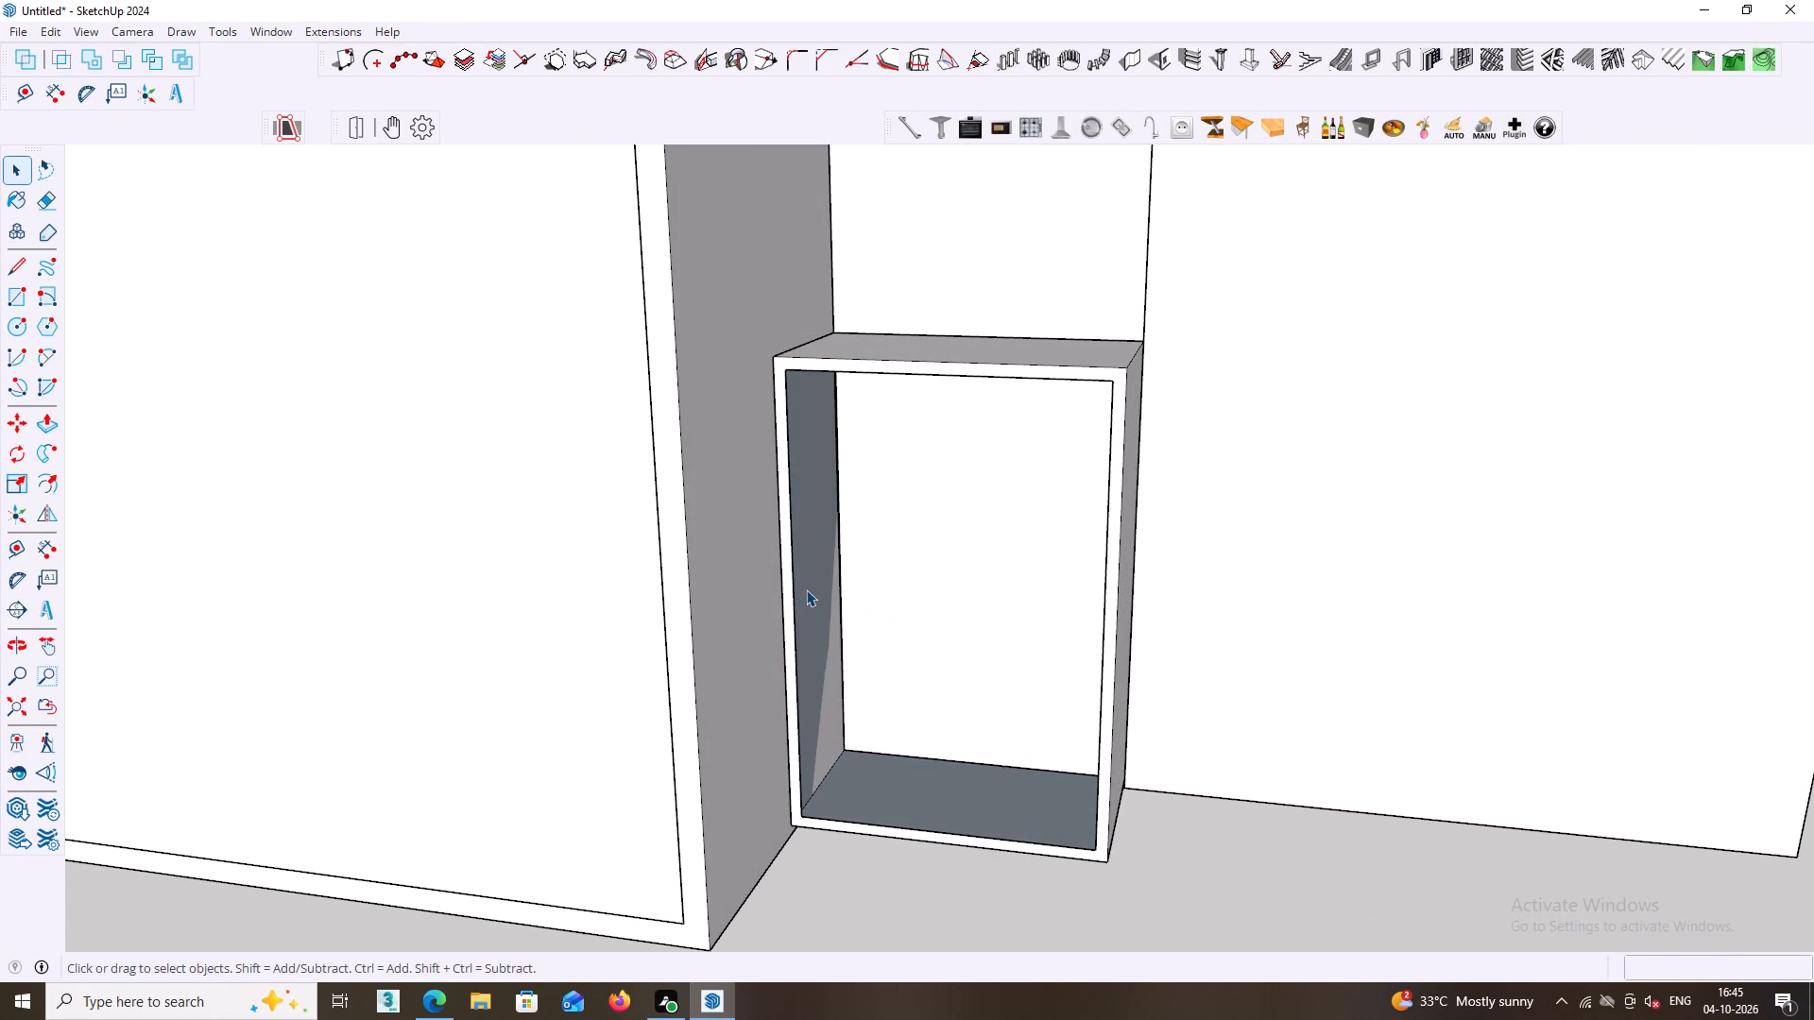
Undo the inner front panel's deletion and the inset frame work on the lower unit, back to the plain solid box.
key(ctrl+z)
scroll(820, 598, down, 3)
middle_drag(820, 598, 827, 607)
click(883, 616)
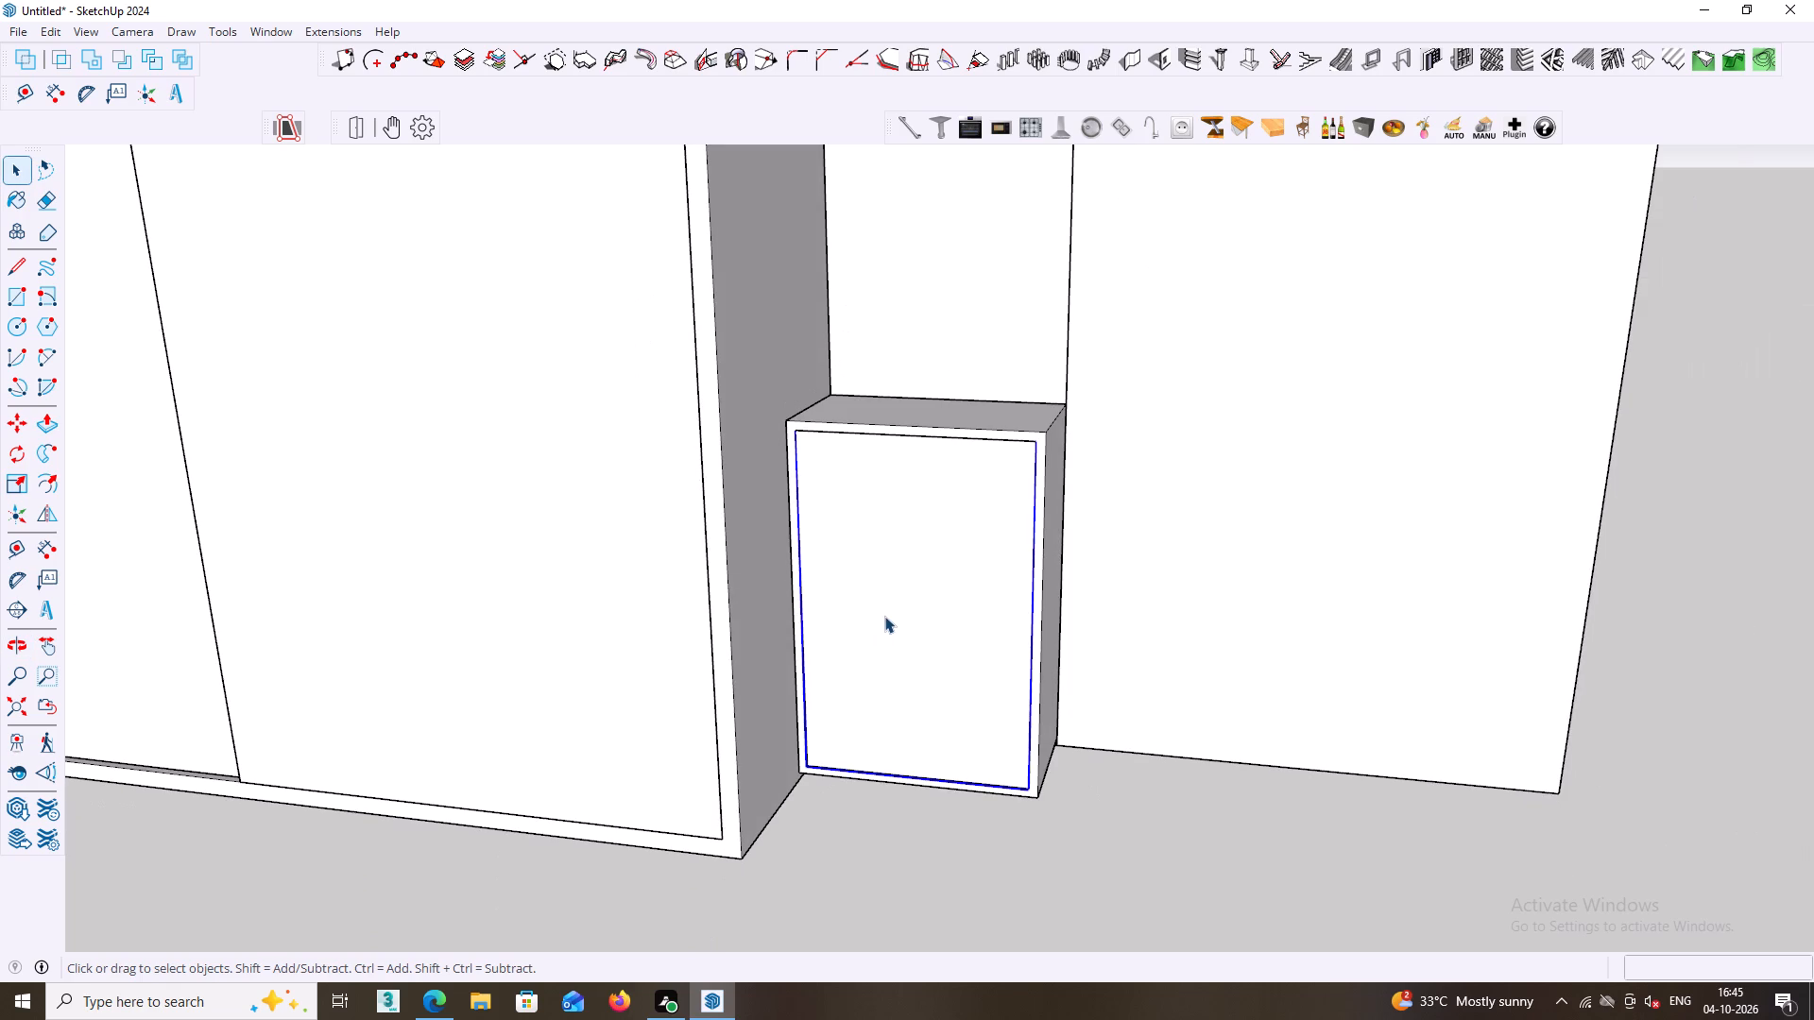
key(Delete)
key(ctrl+z)
key(ctrl+z)
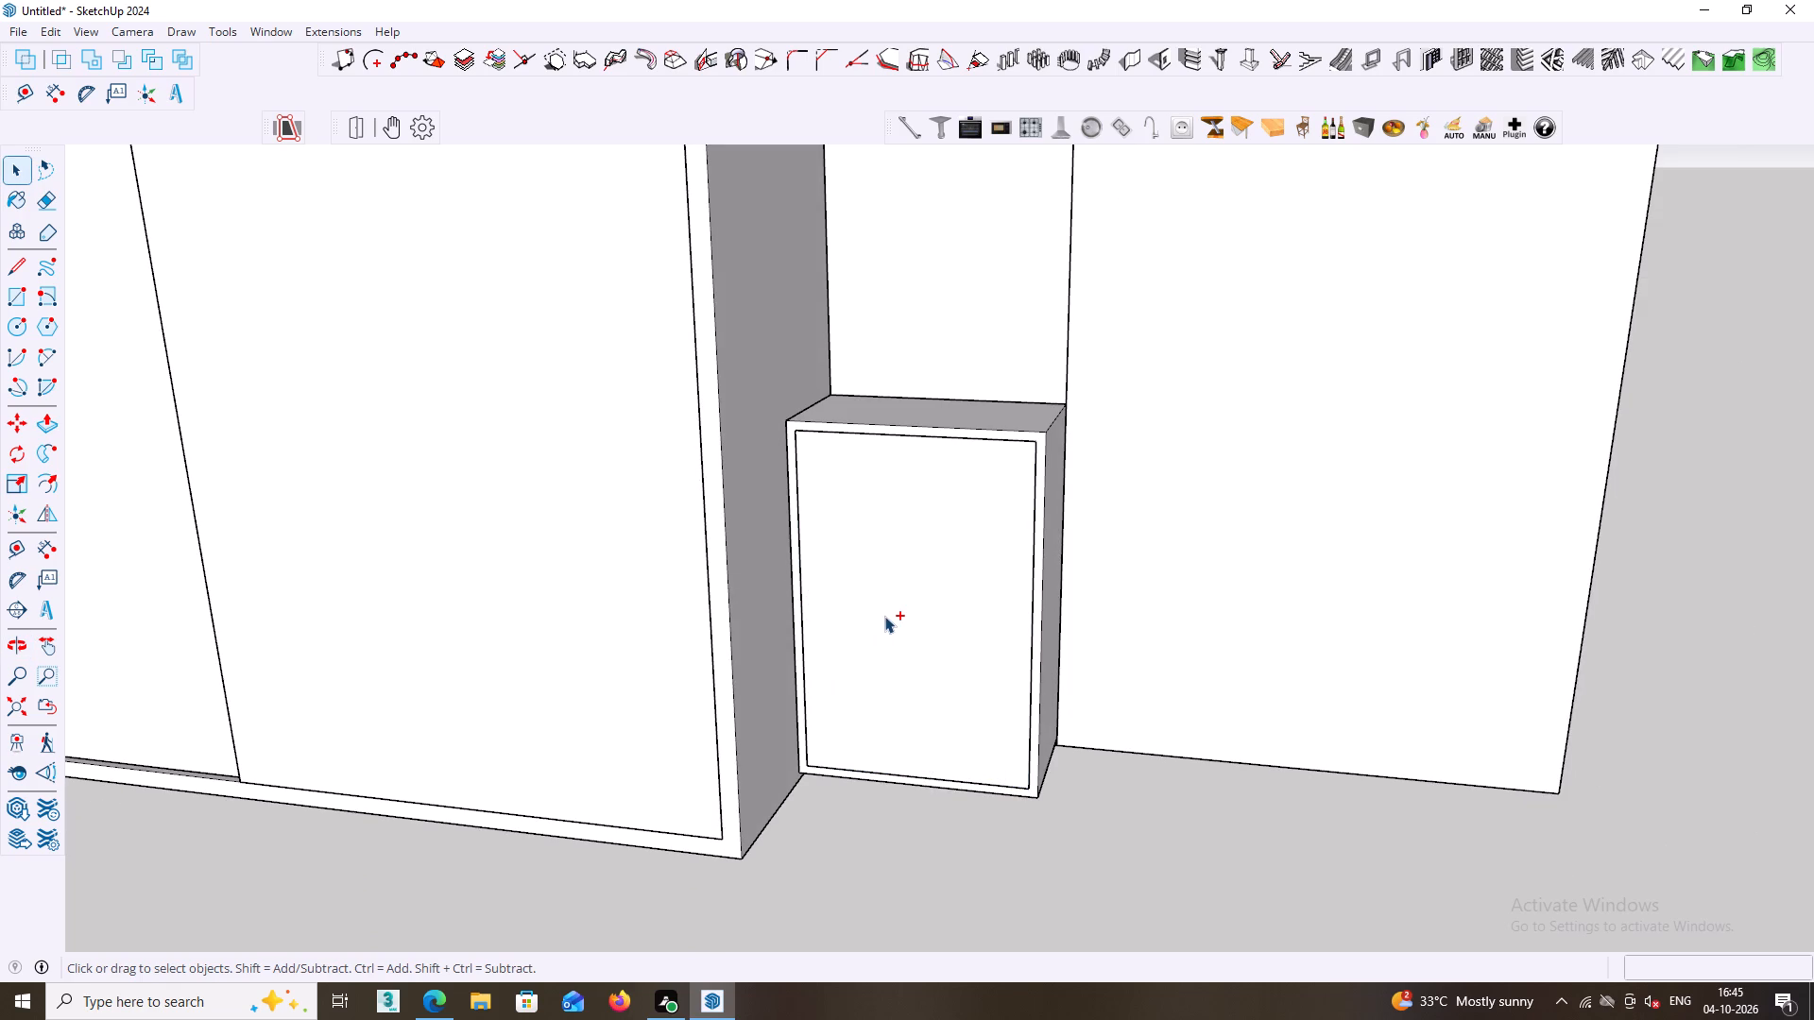
key(ctrl+z)
key(ctrl+z)
key(ctrl+z)
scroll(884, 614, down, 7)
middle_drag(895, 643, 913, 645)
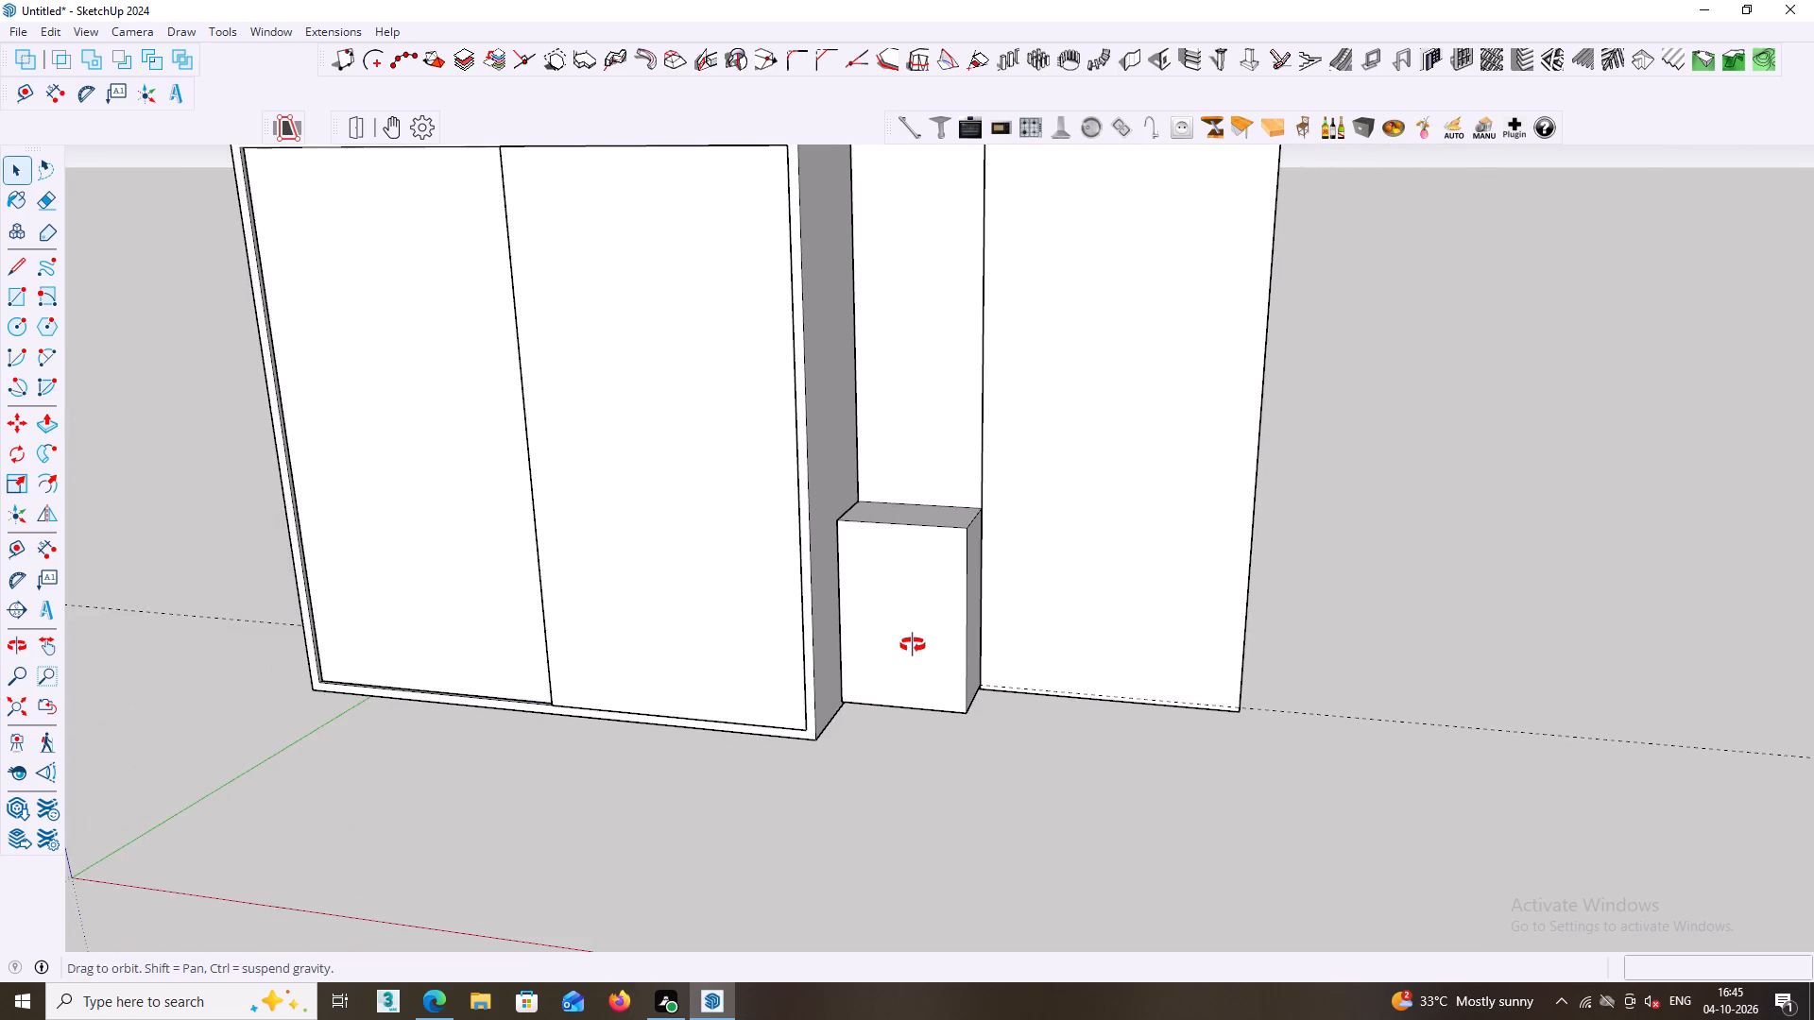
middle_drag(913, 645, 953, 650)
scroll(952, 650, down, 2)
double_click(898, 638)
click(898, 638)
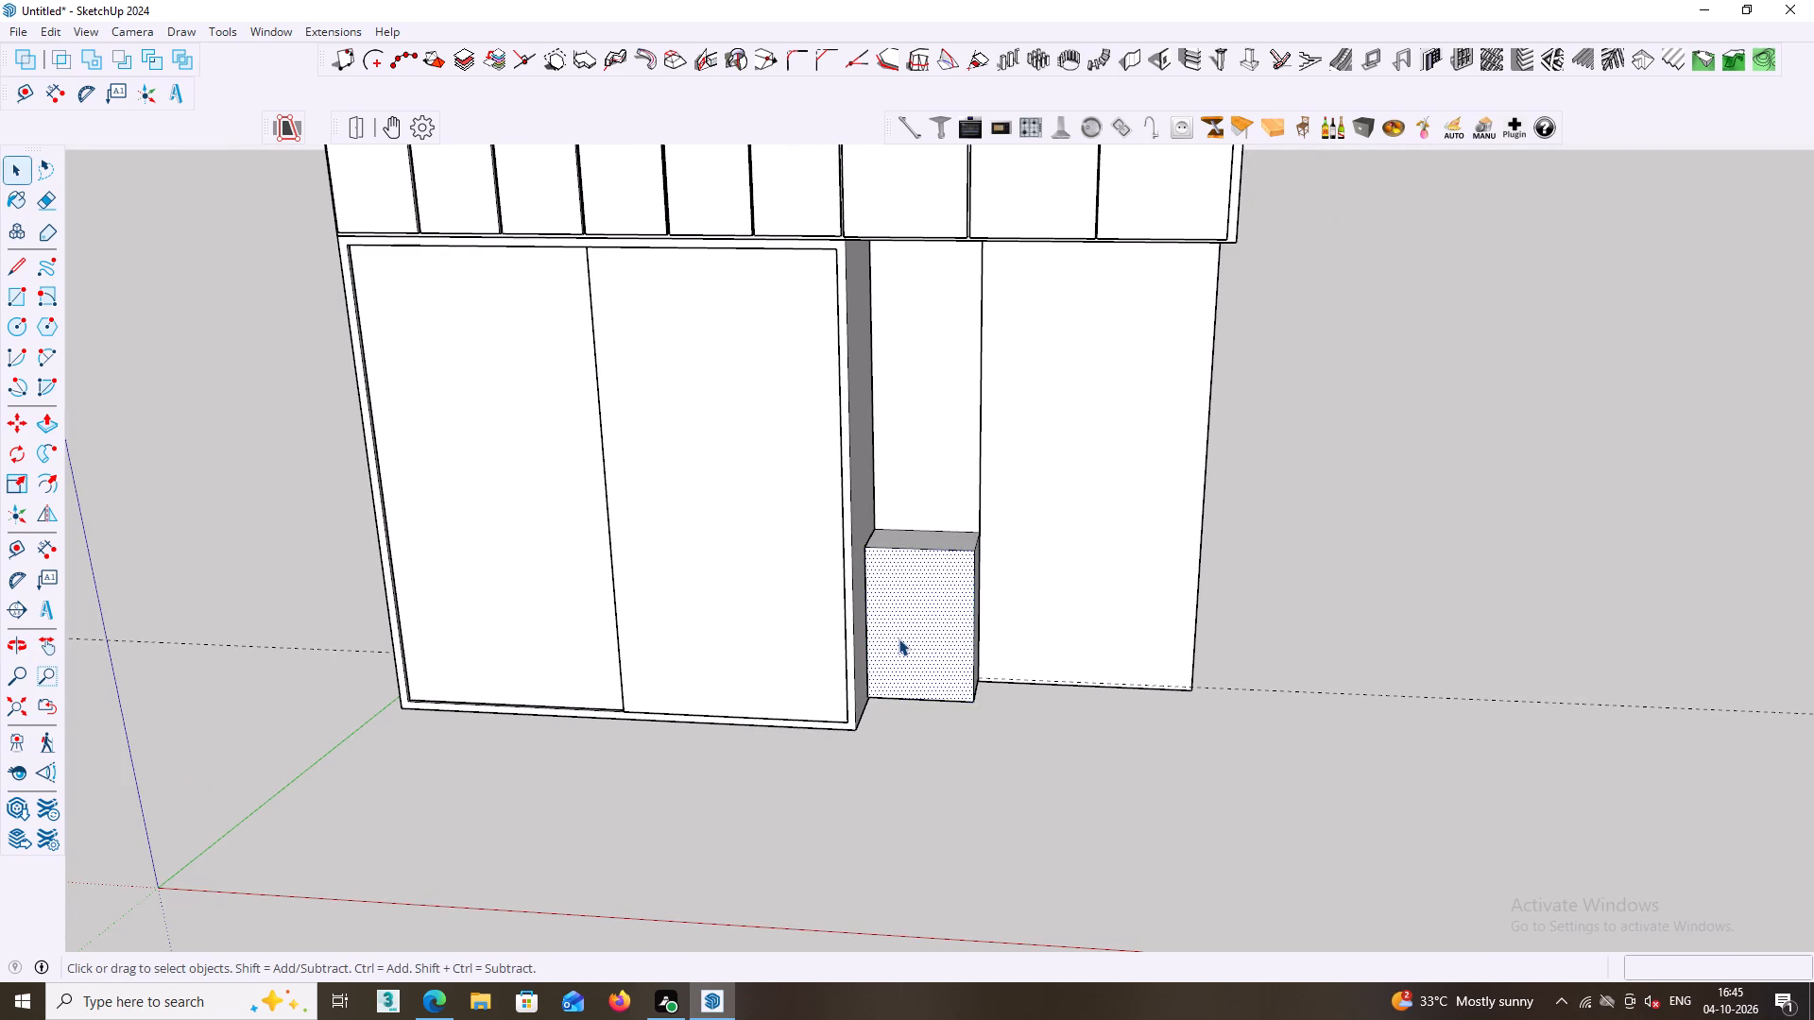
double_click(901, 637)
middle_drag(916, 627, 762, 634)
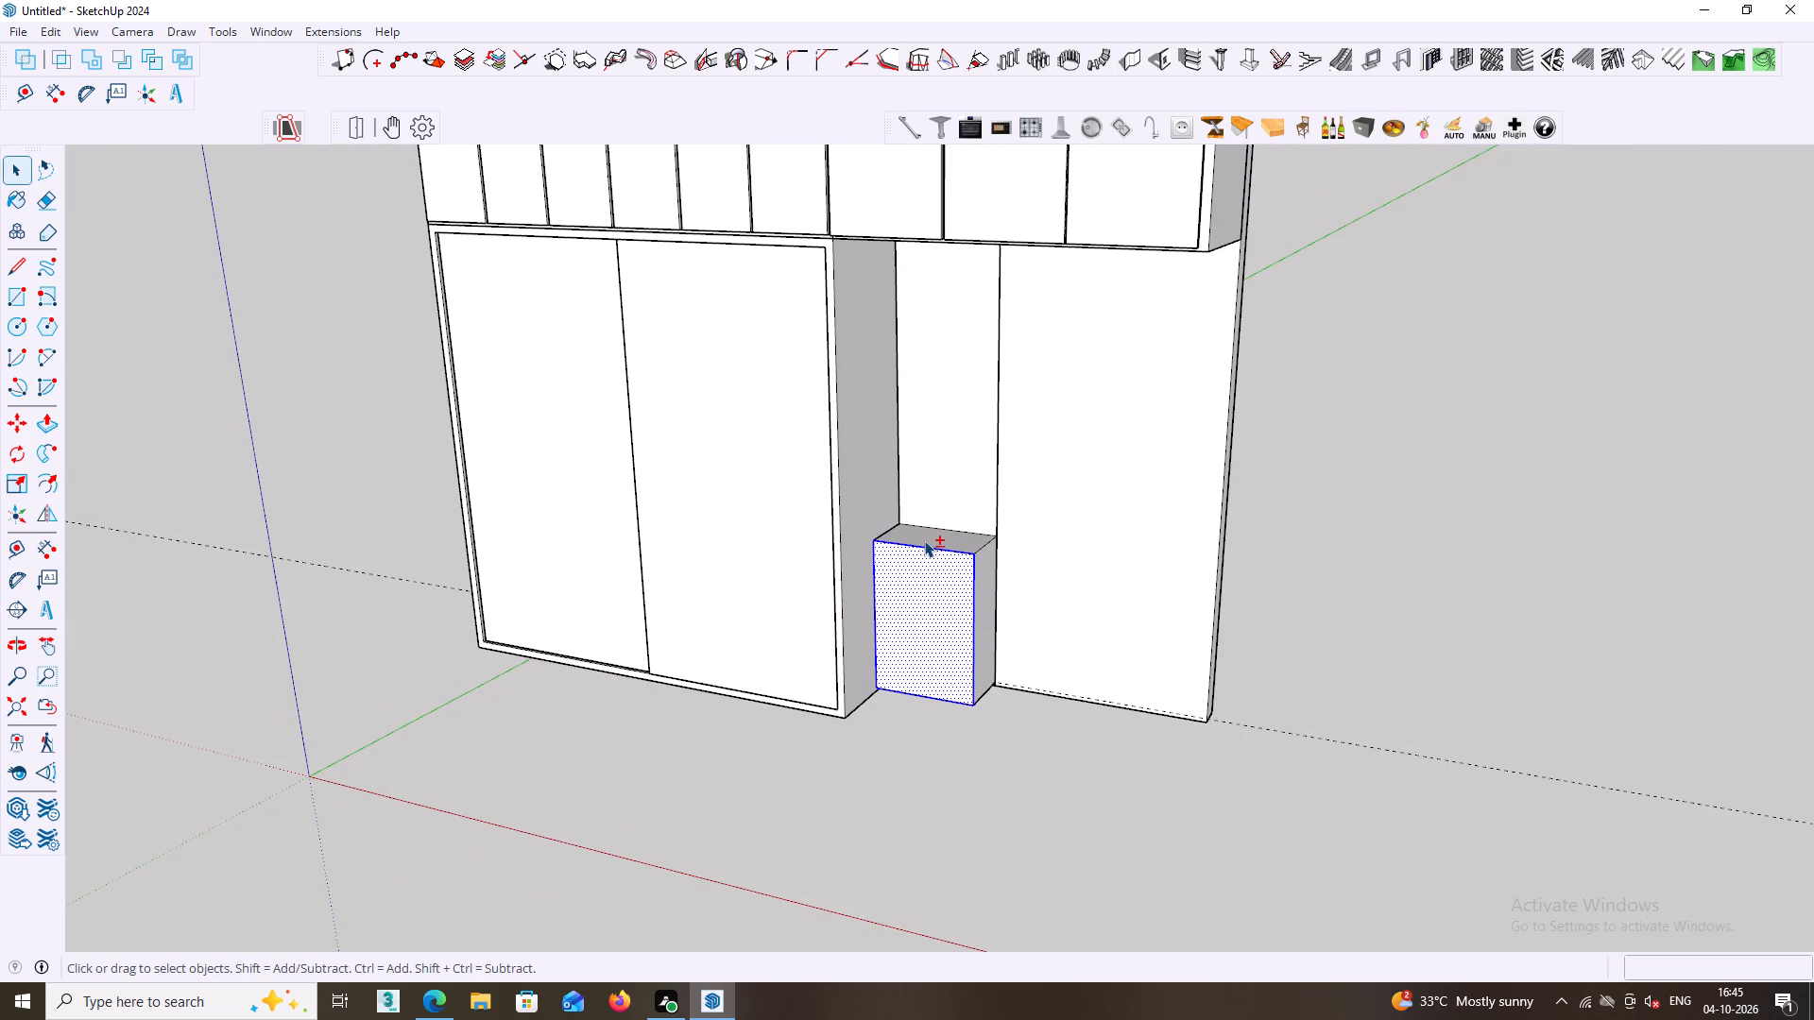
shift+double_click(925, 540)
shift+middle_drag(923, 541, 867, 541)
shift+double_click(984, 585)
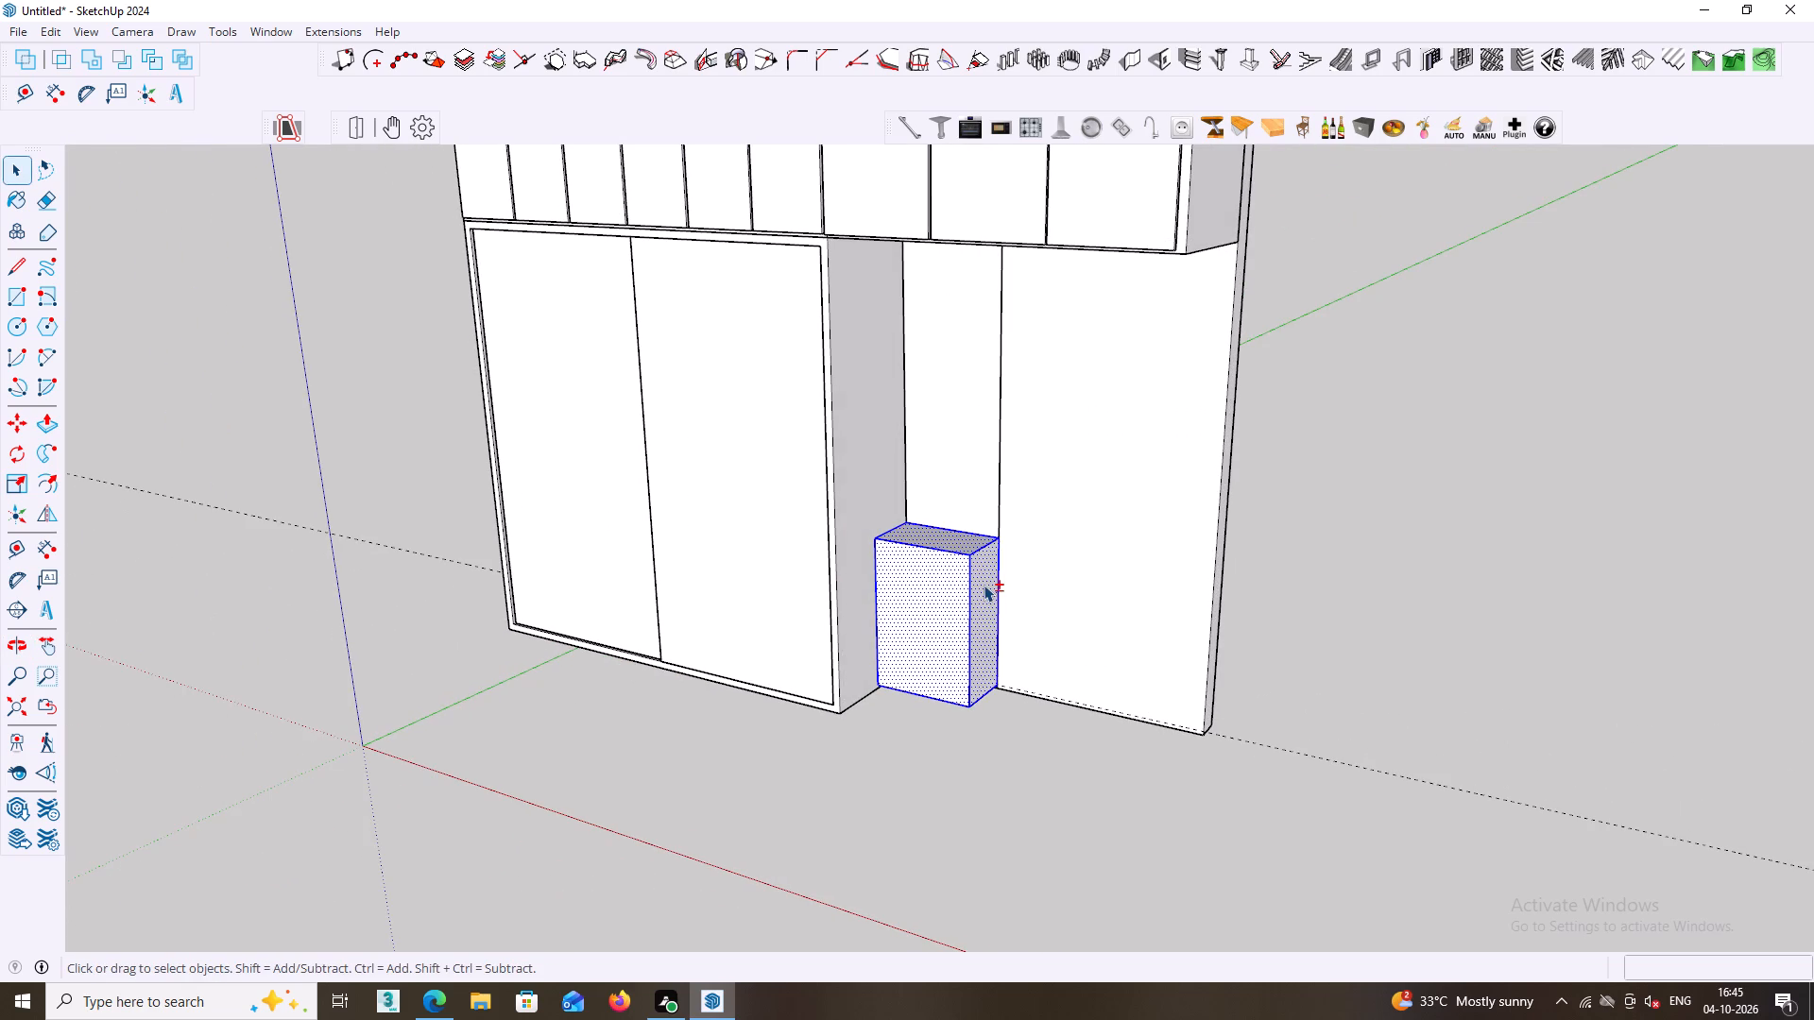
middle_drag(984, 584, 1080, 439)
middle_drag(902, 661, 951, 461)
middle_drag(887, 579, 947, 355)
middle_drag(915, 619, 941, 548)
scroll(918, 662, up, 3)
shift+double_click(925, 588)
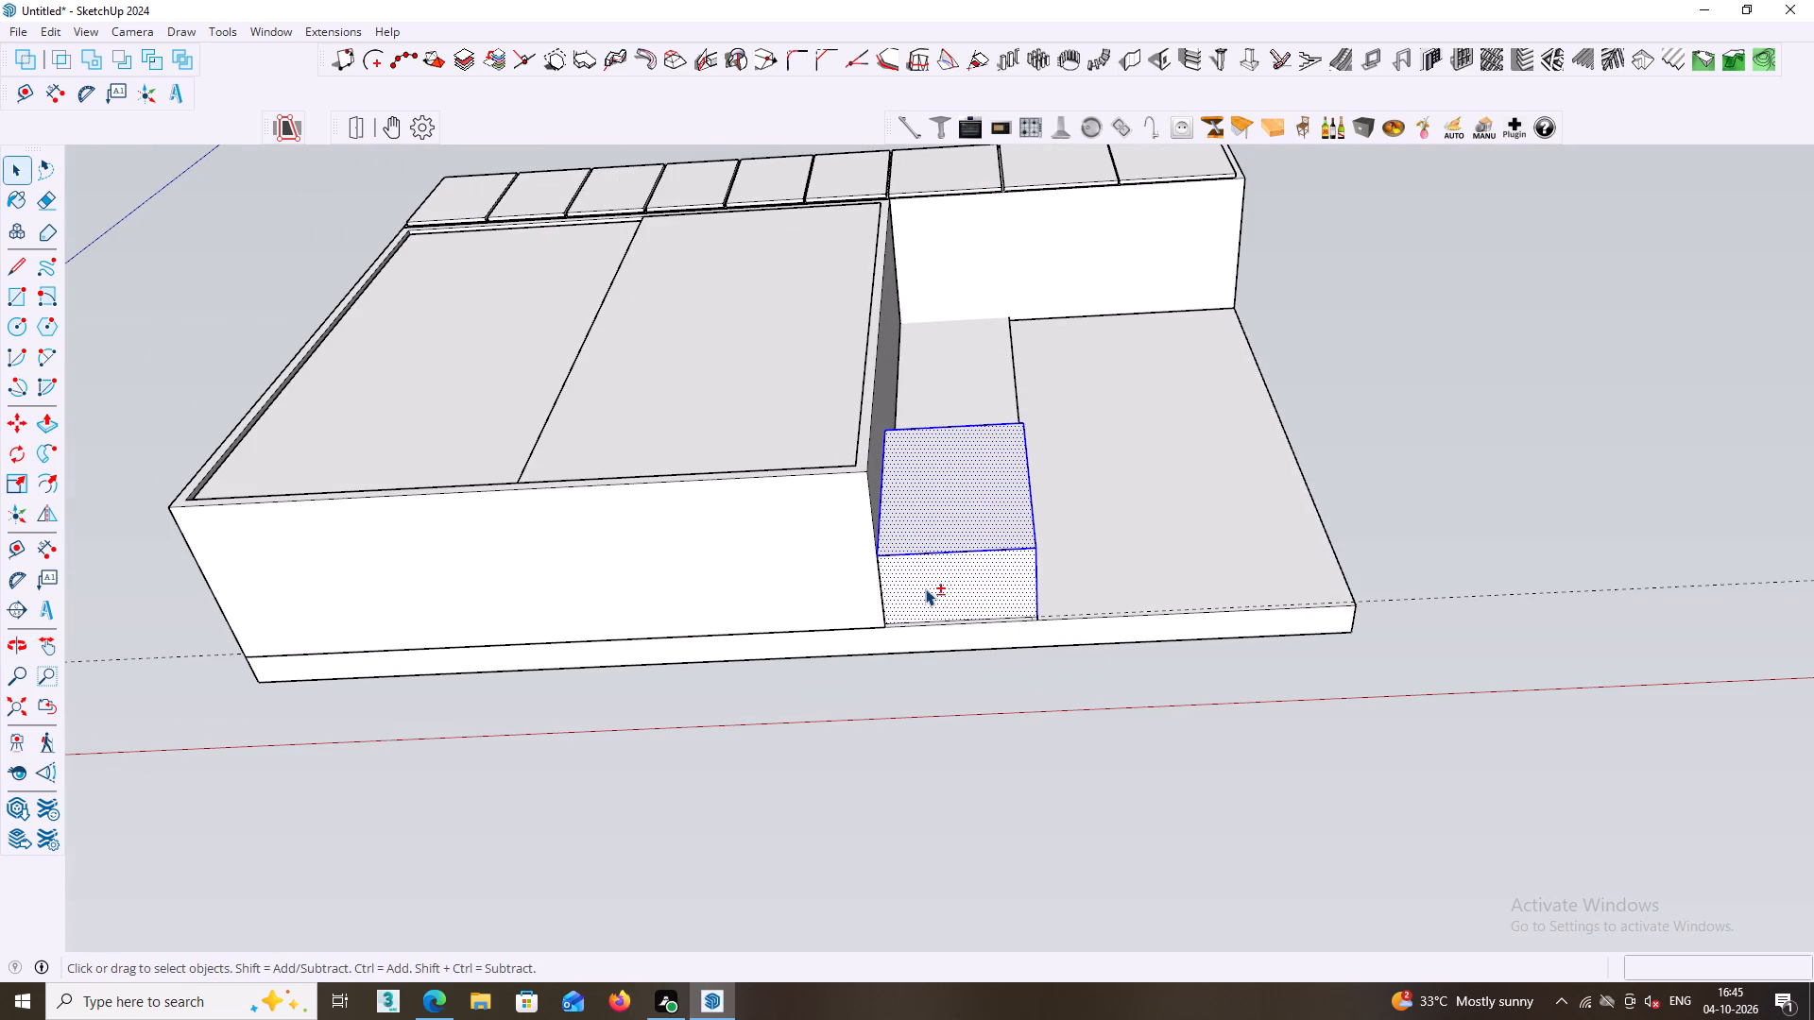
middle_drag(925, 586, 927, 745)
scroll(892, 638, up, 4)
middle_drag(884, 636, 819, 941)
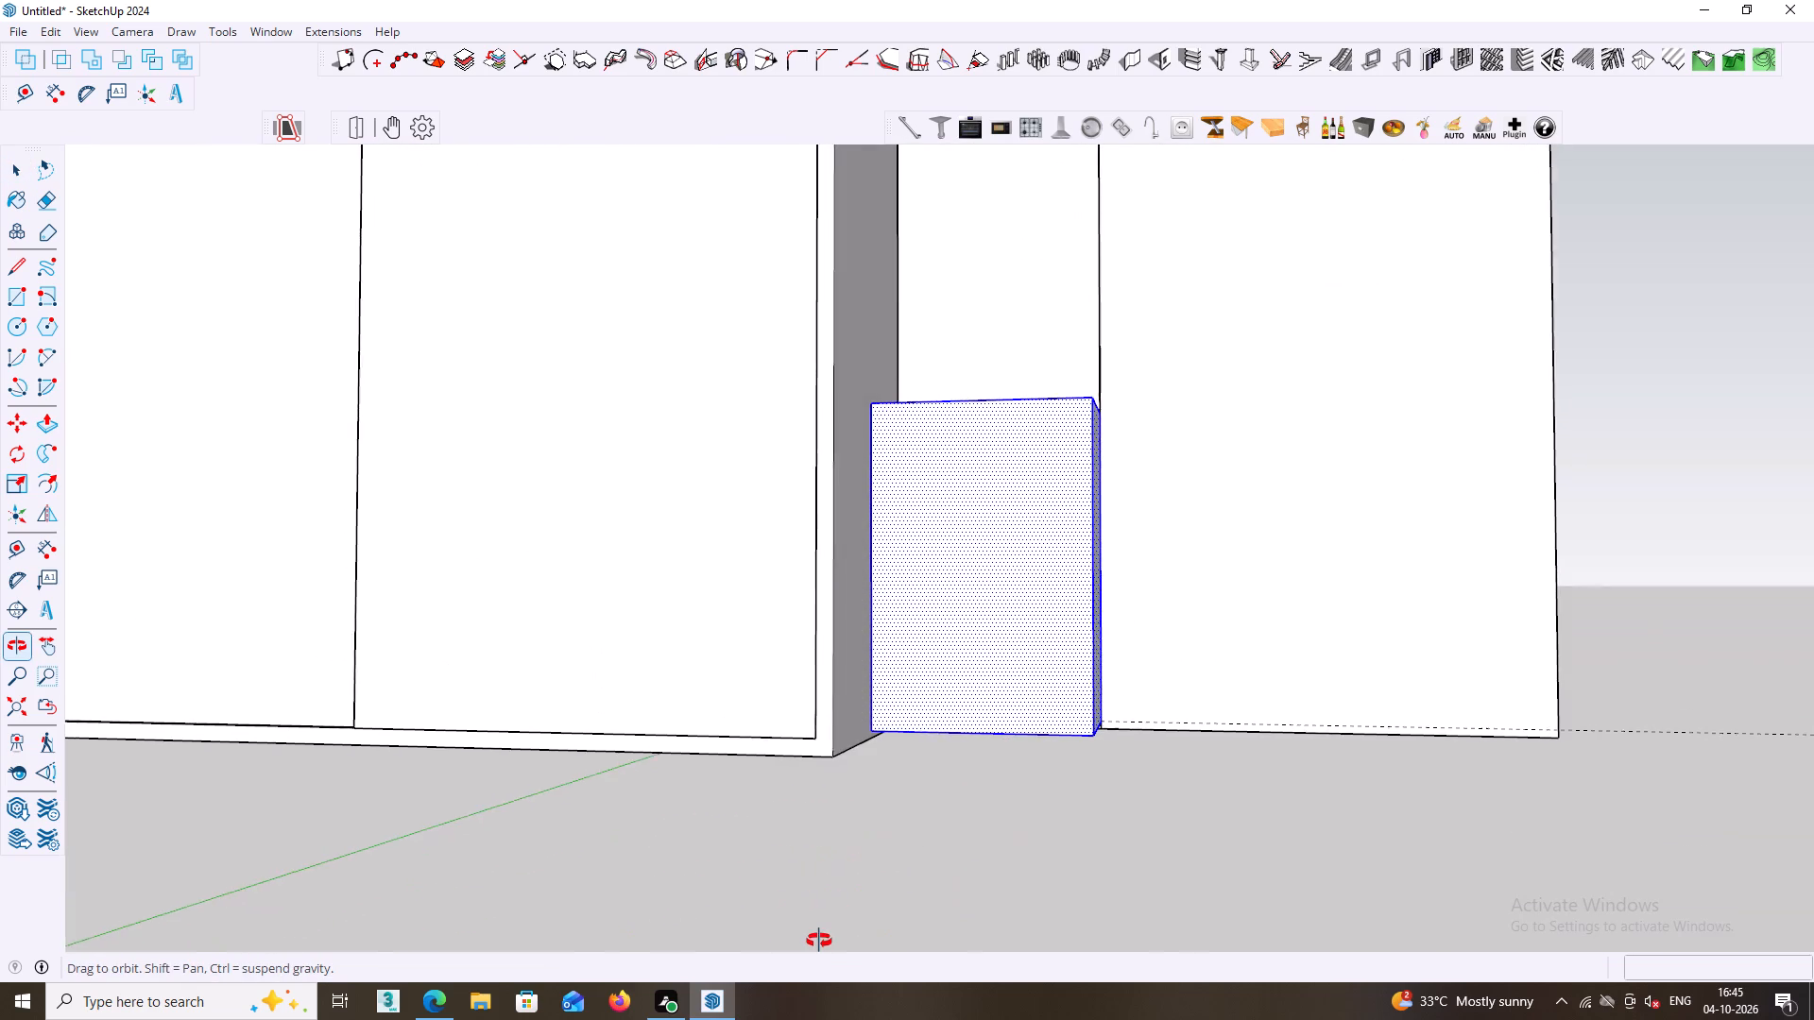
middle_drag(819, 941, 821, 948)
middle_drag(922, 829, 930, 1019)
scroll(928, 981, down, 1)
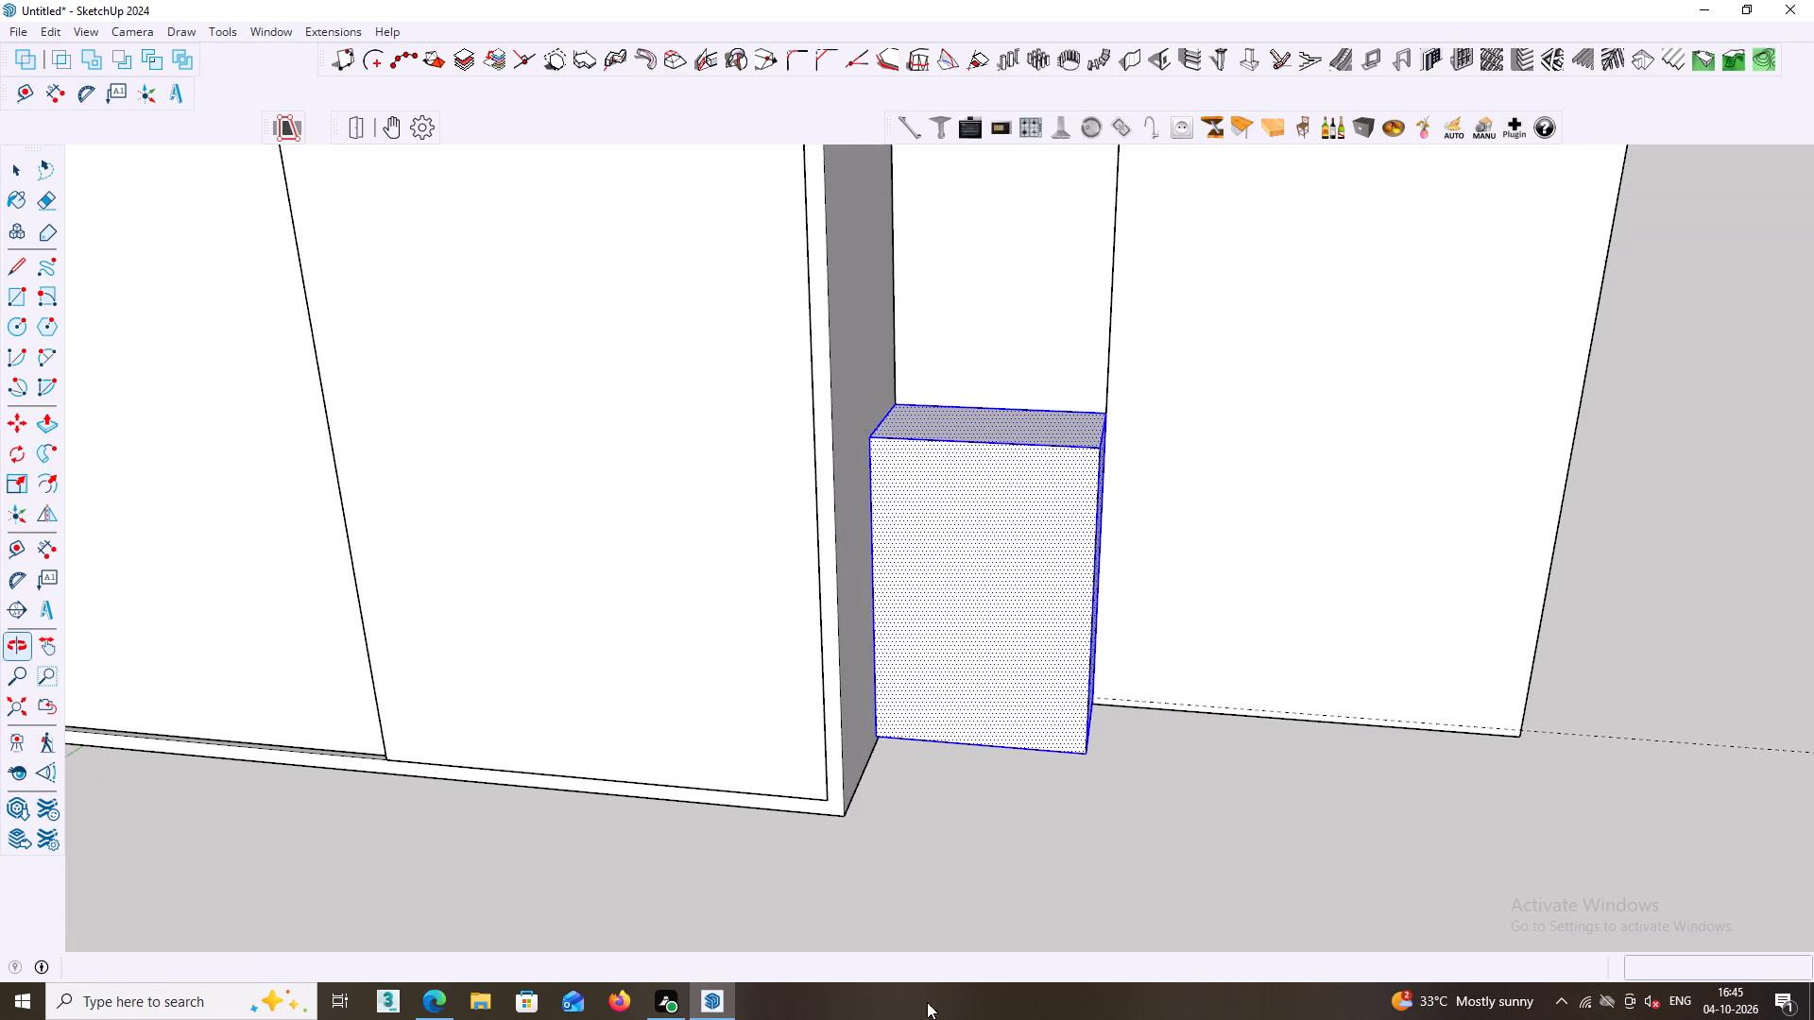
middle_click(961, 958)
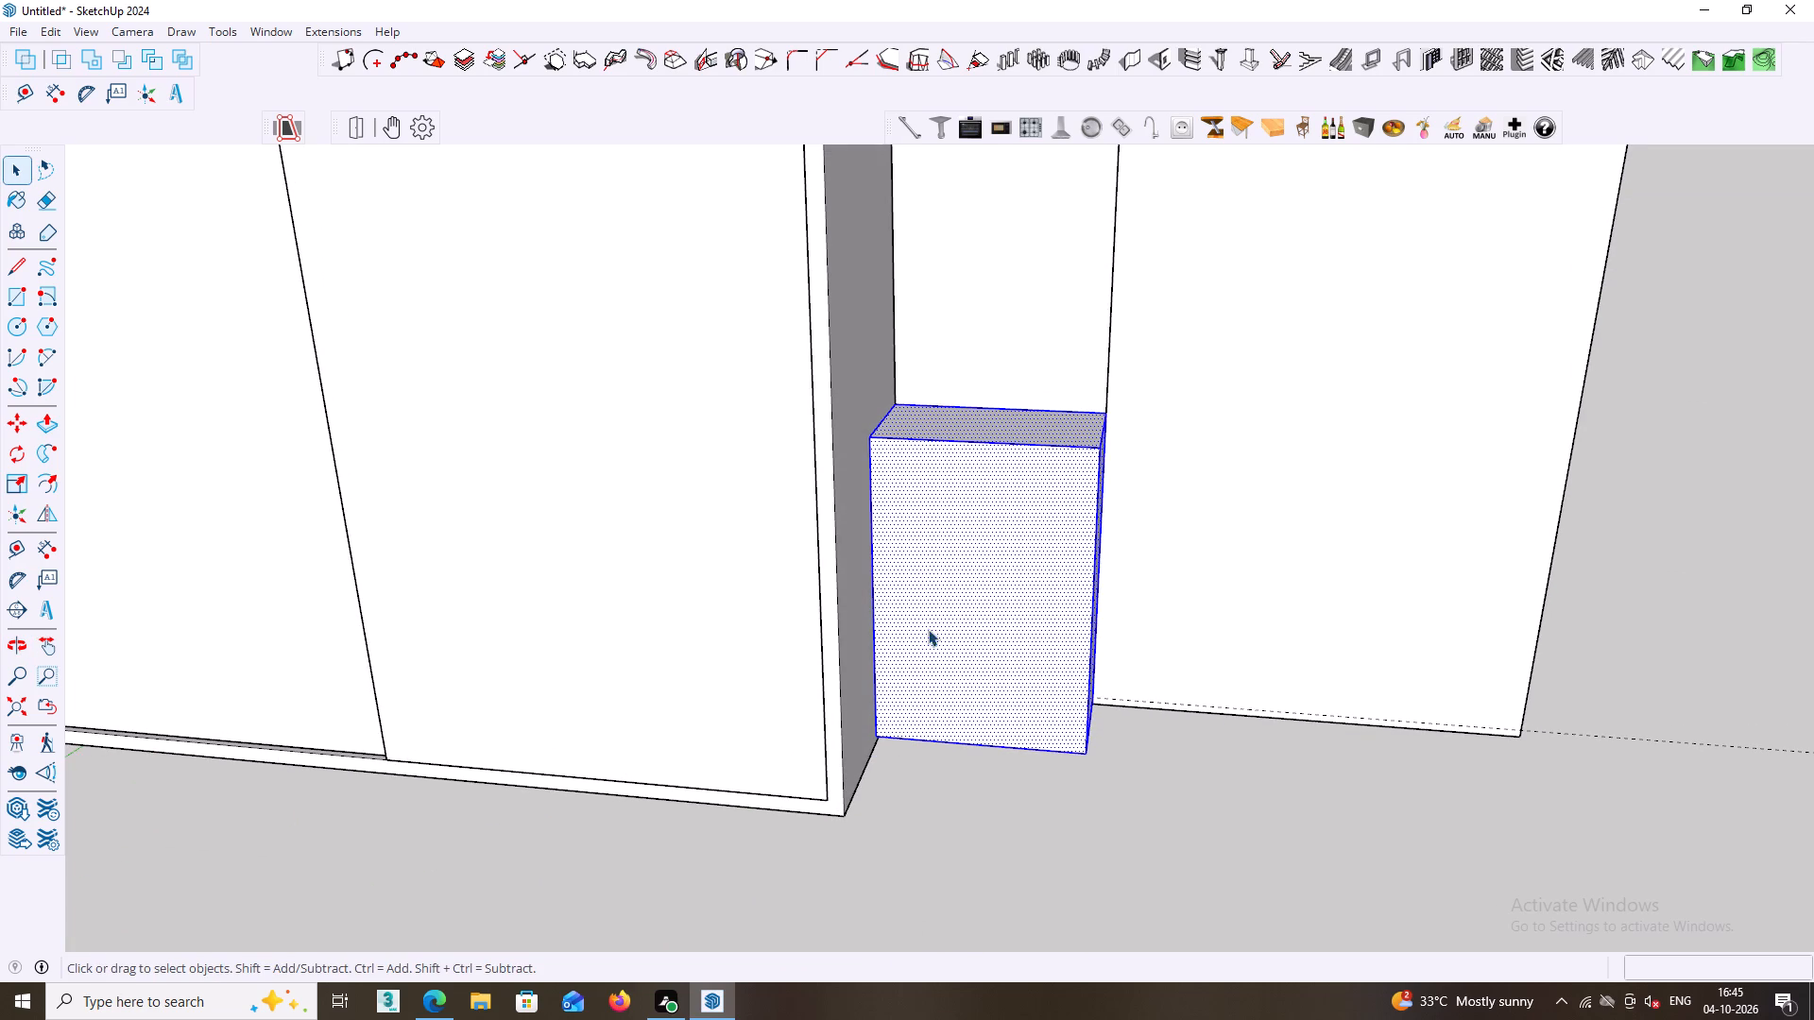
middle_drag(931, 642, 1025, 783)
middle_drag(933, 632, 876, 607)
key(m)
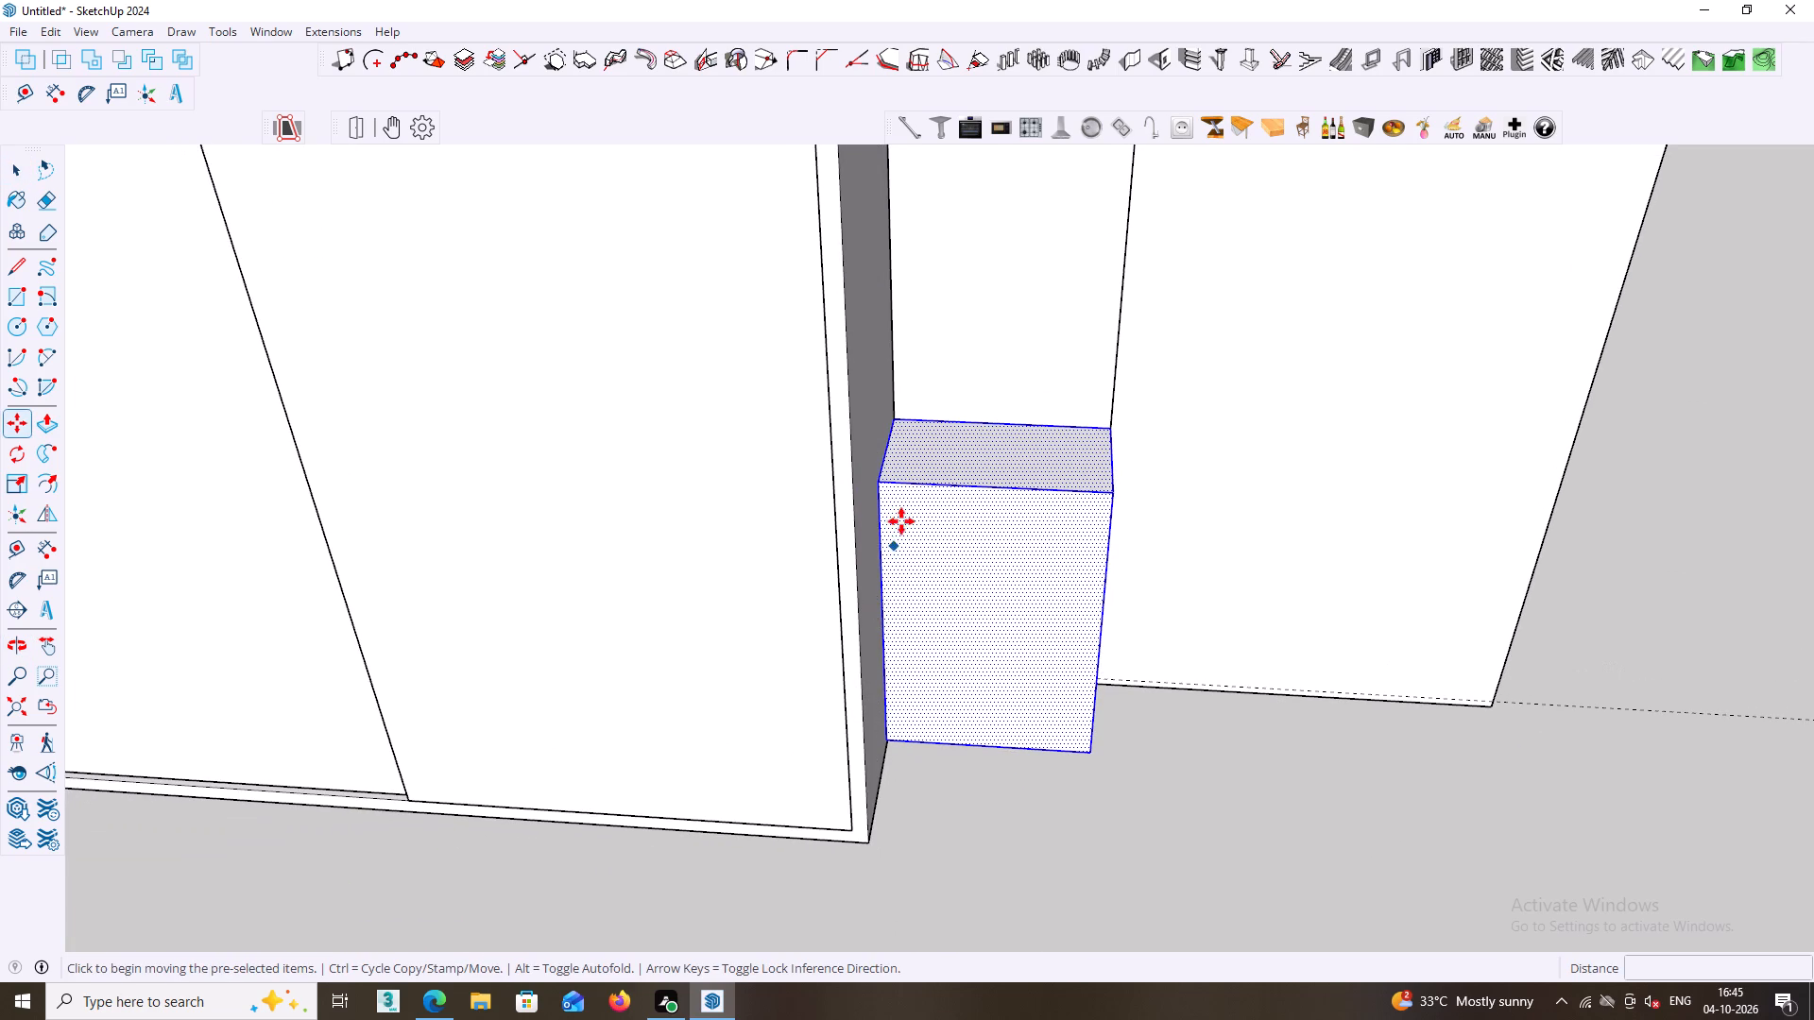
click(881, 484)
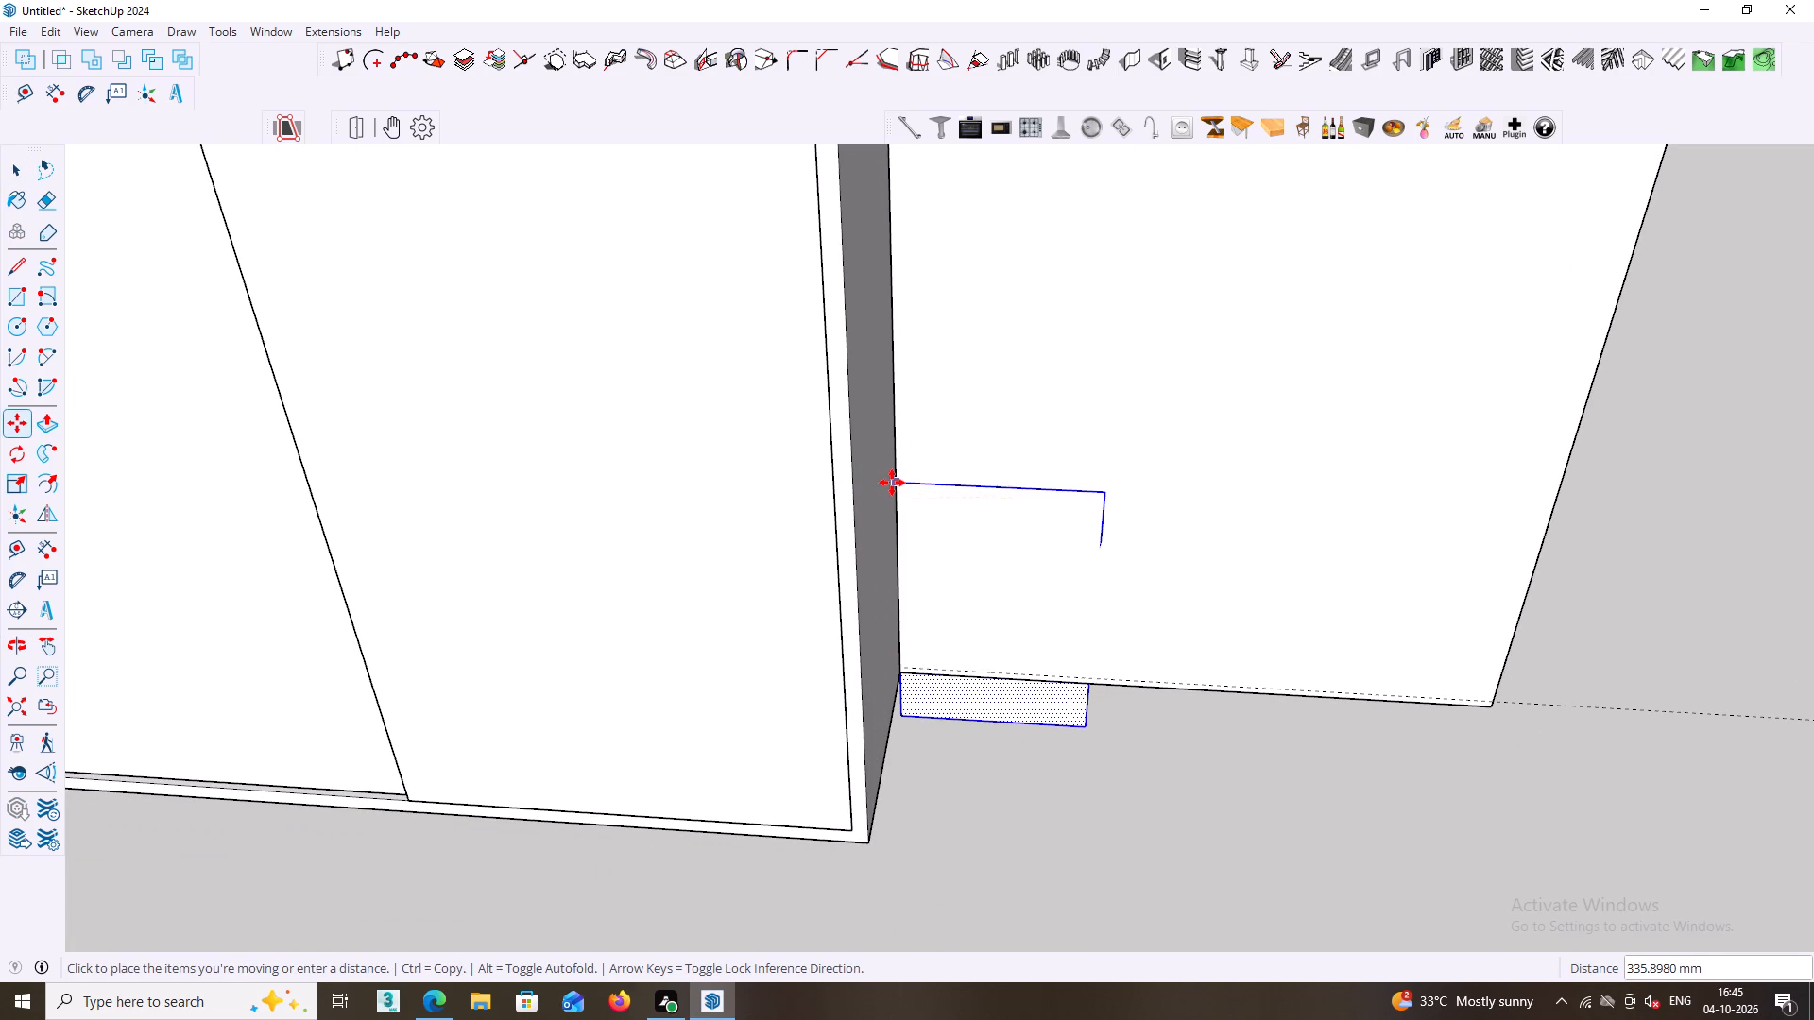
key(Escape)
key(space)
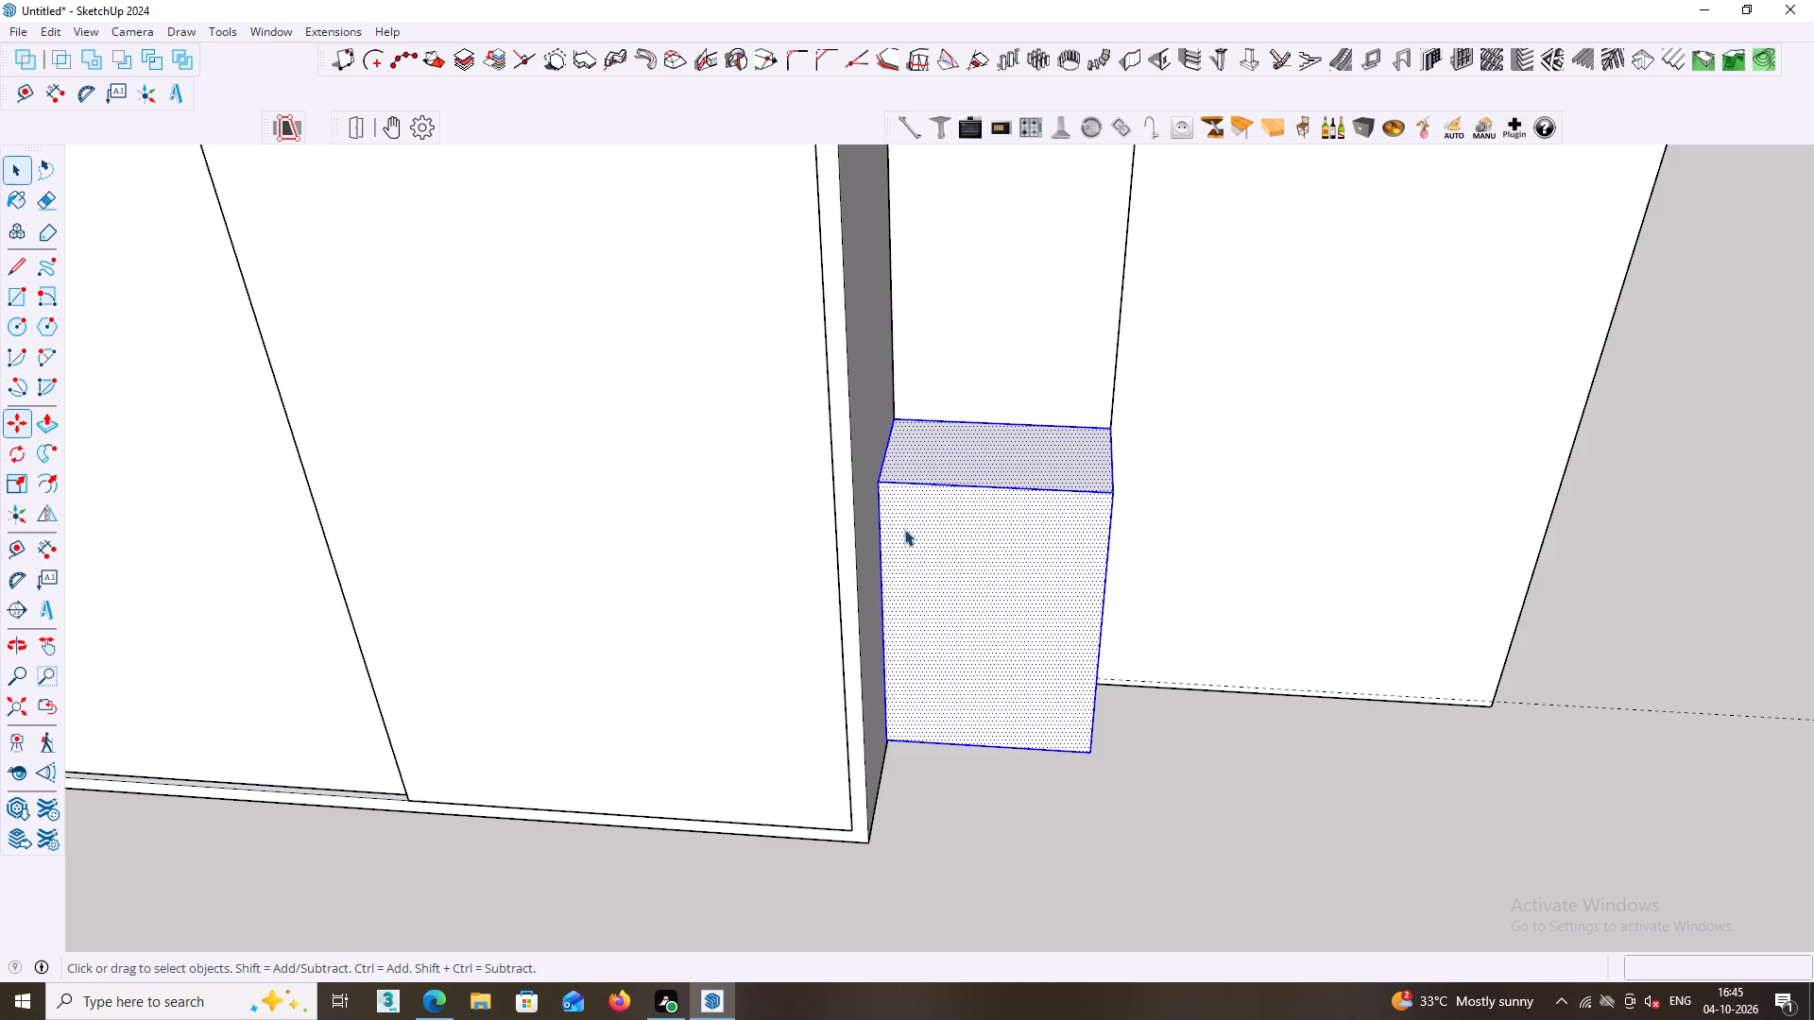
Undo the extrusion of the lower unit's box, back to its flat outline on the rear panel.
key(ctrl+z)
key(ctrl+z)
key(ctrl+z)
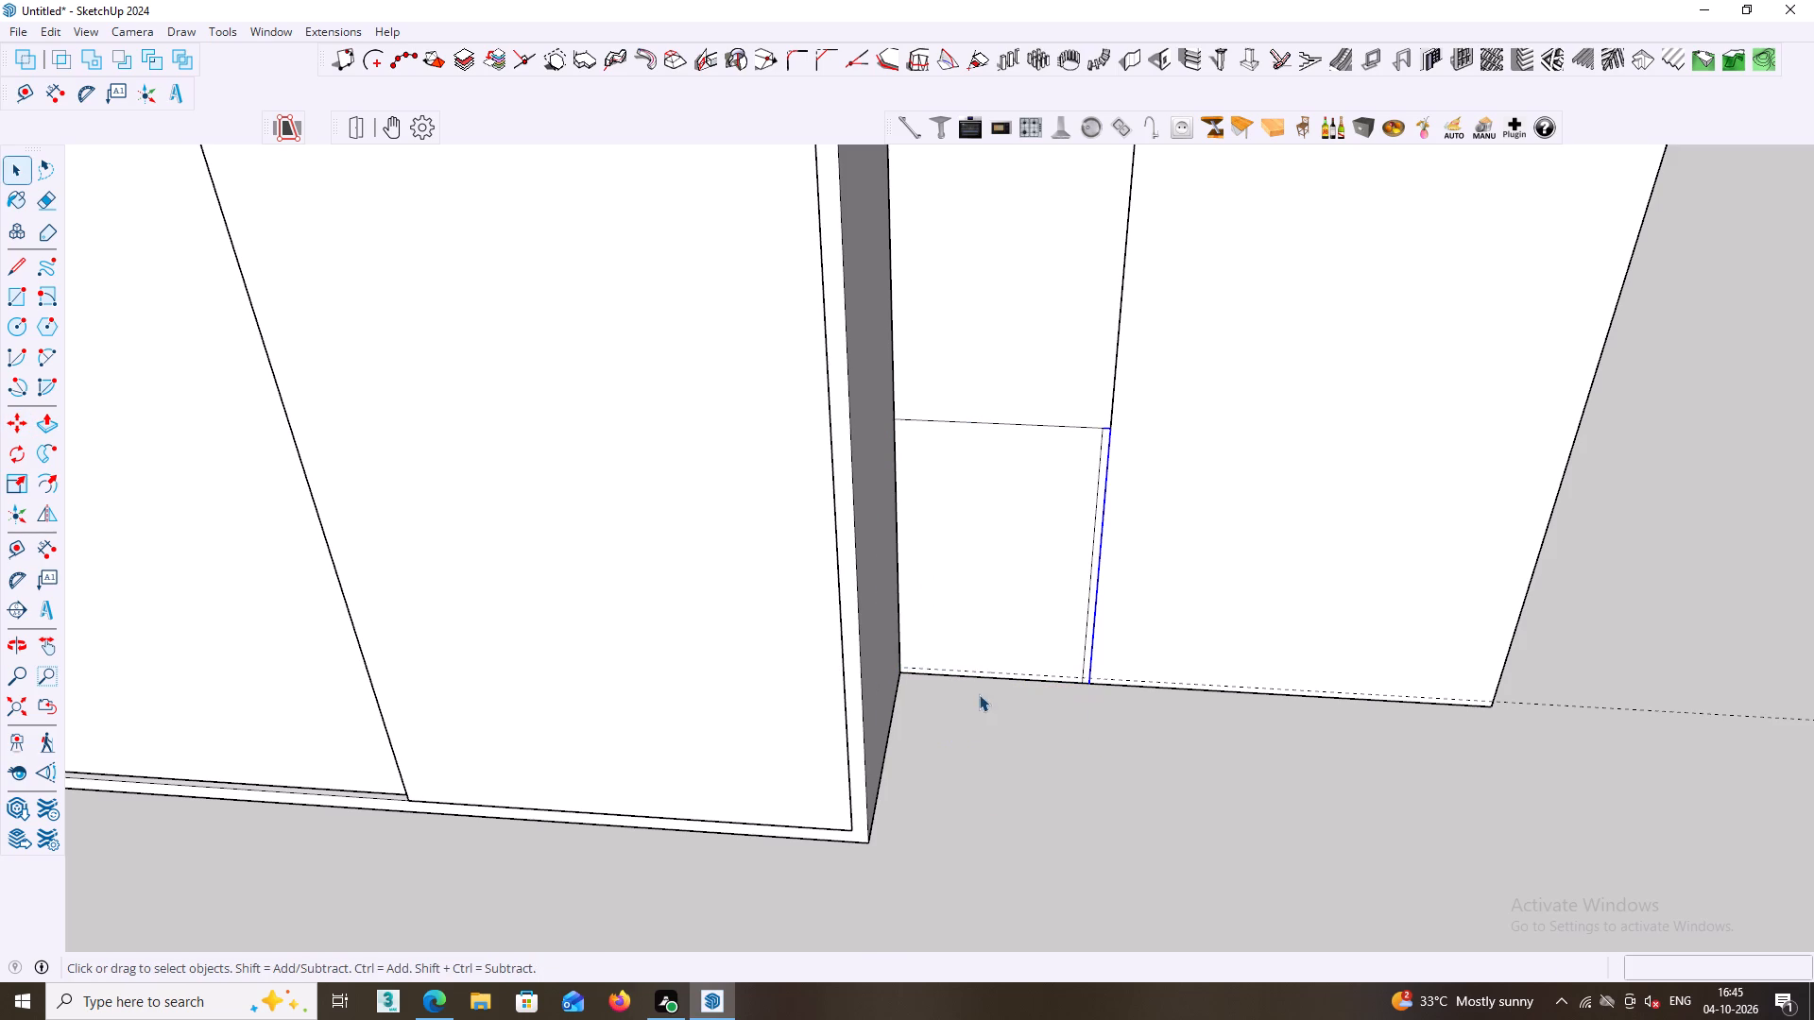
Undo the lower unit's remaining outline lines and the guide on the rear panel beside the wardrobe.
middle_drag(1046, 763, 1046, 688)
middle_drag(1027, 718, 1010, 675)
scroll(959, 645, up, 2)
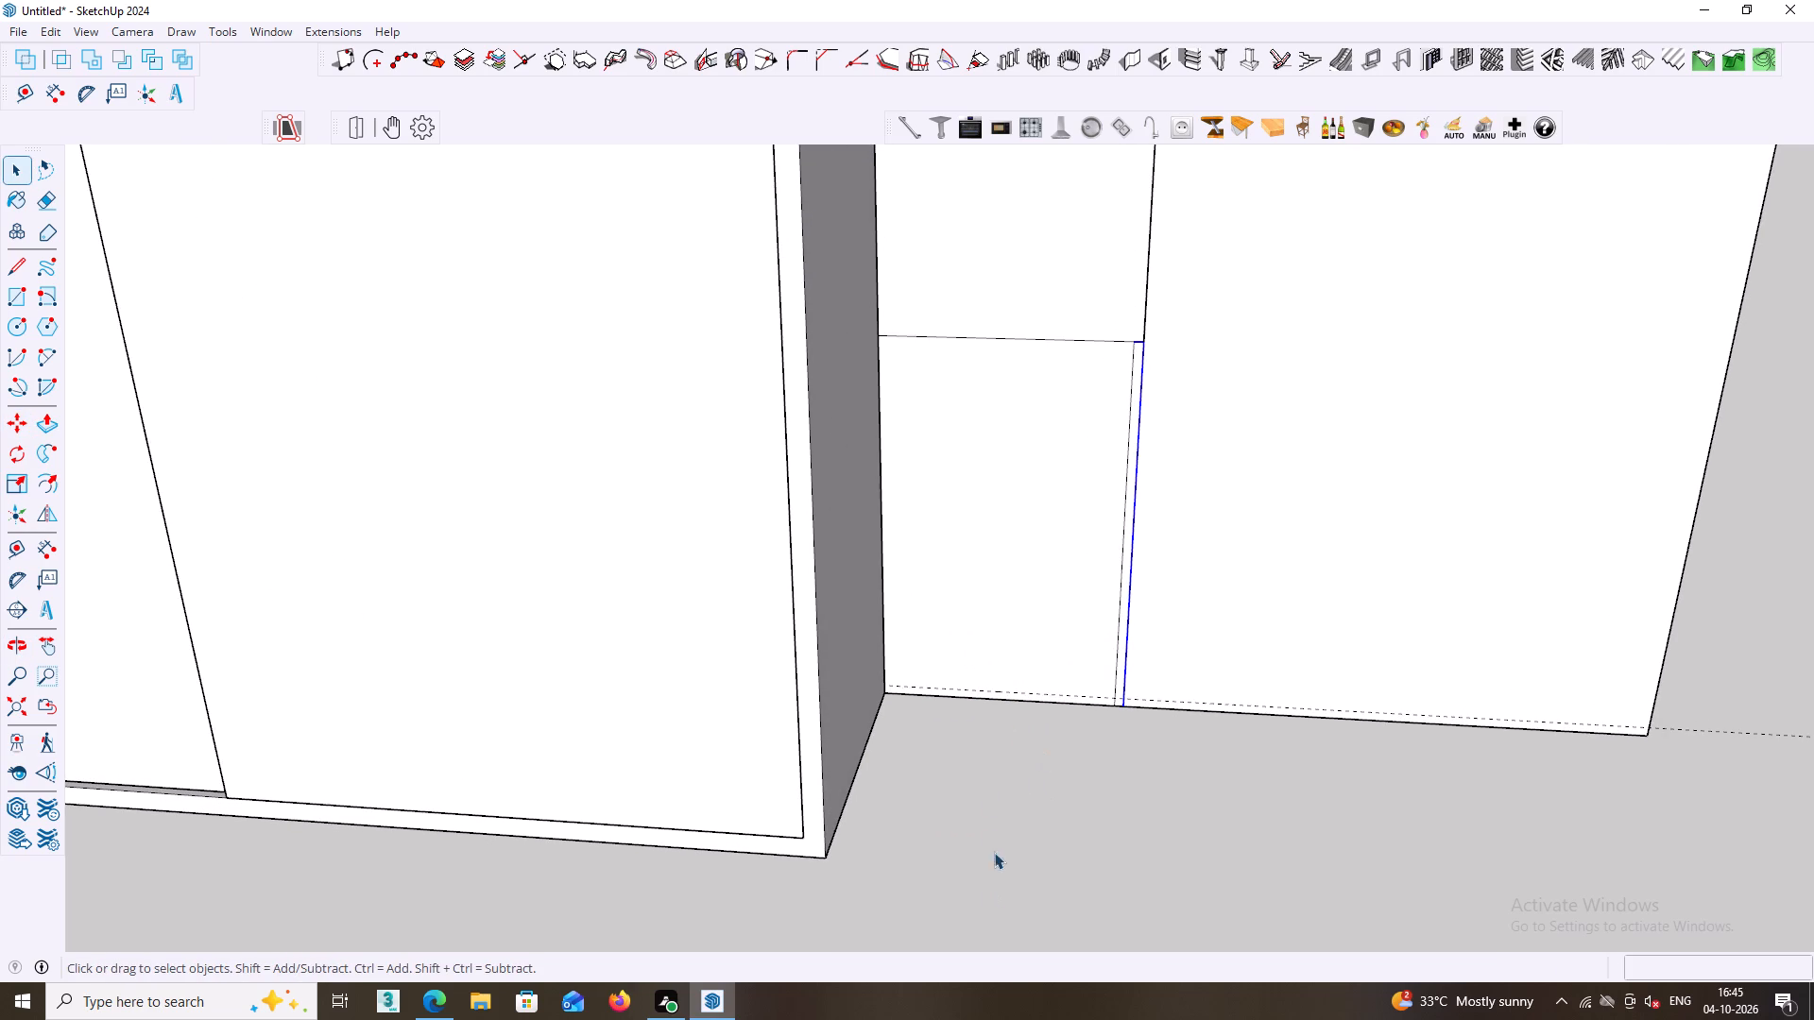
middle_drag(997, 728, 1019, 697)
scroll(1035, 659, down, 2)
shift+middle_drag(1033, 638, 1061, 882)
middle_drag(1062, 723, 1063, 707)
middle_drag(1157, 811, 1146, 755)
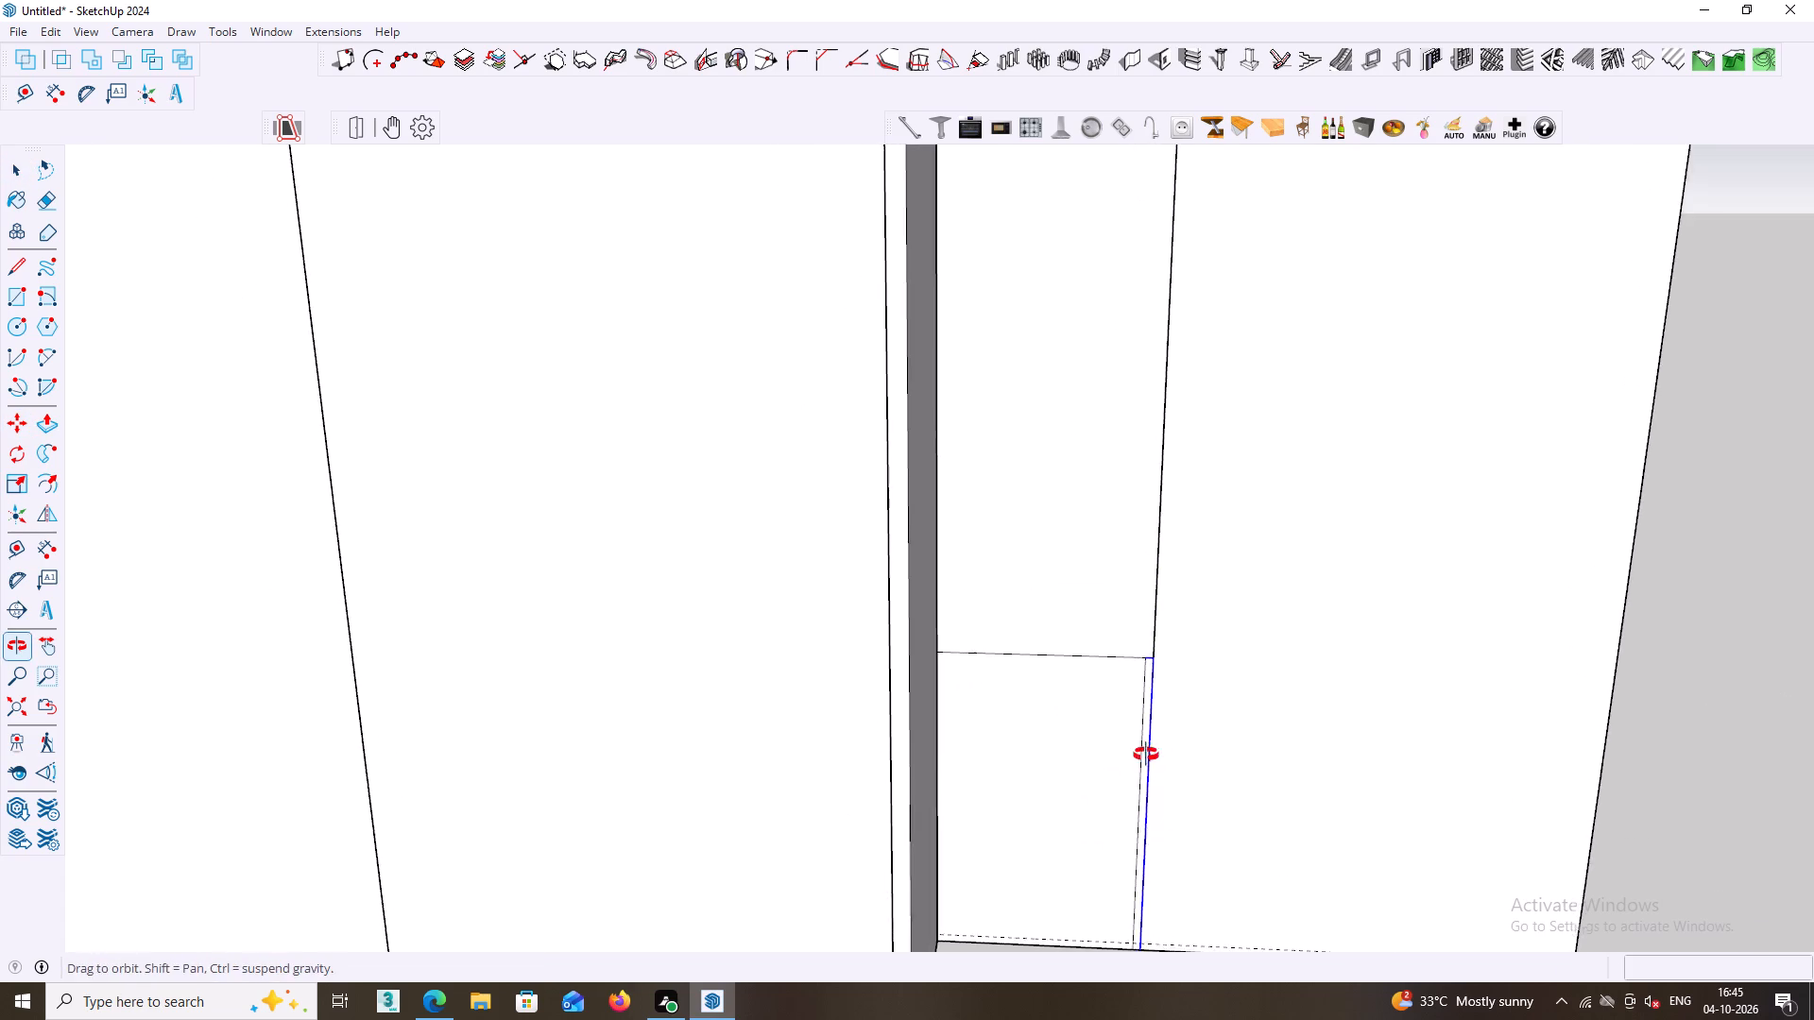
middle_drag(1146, 755, 1141, 740)
middle_click(1134, 747)
scroll(1134, 747, down, 4)
scroll(1144, 701, up, 4)
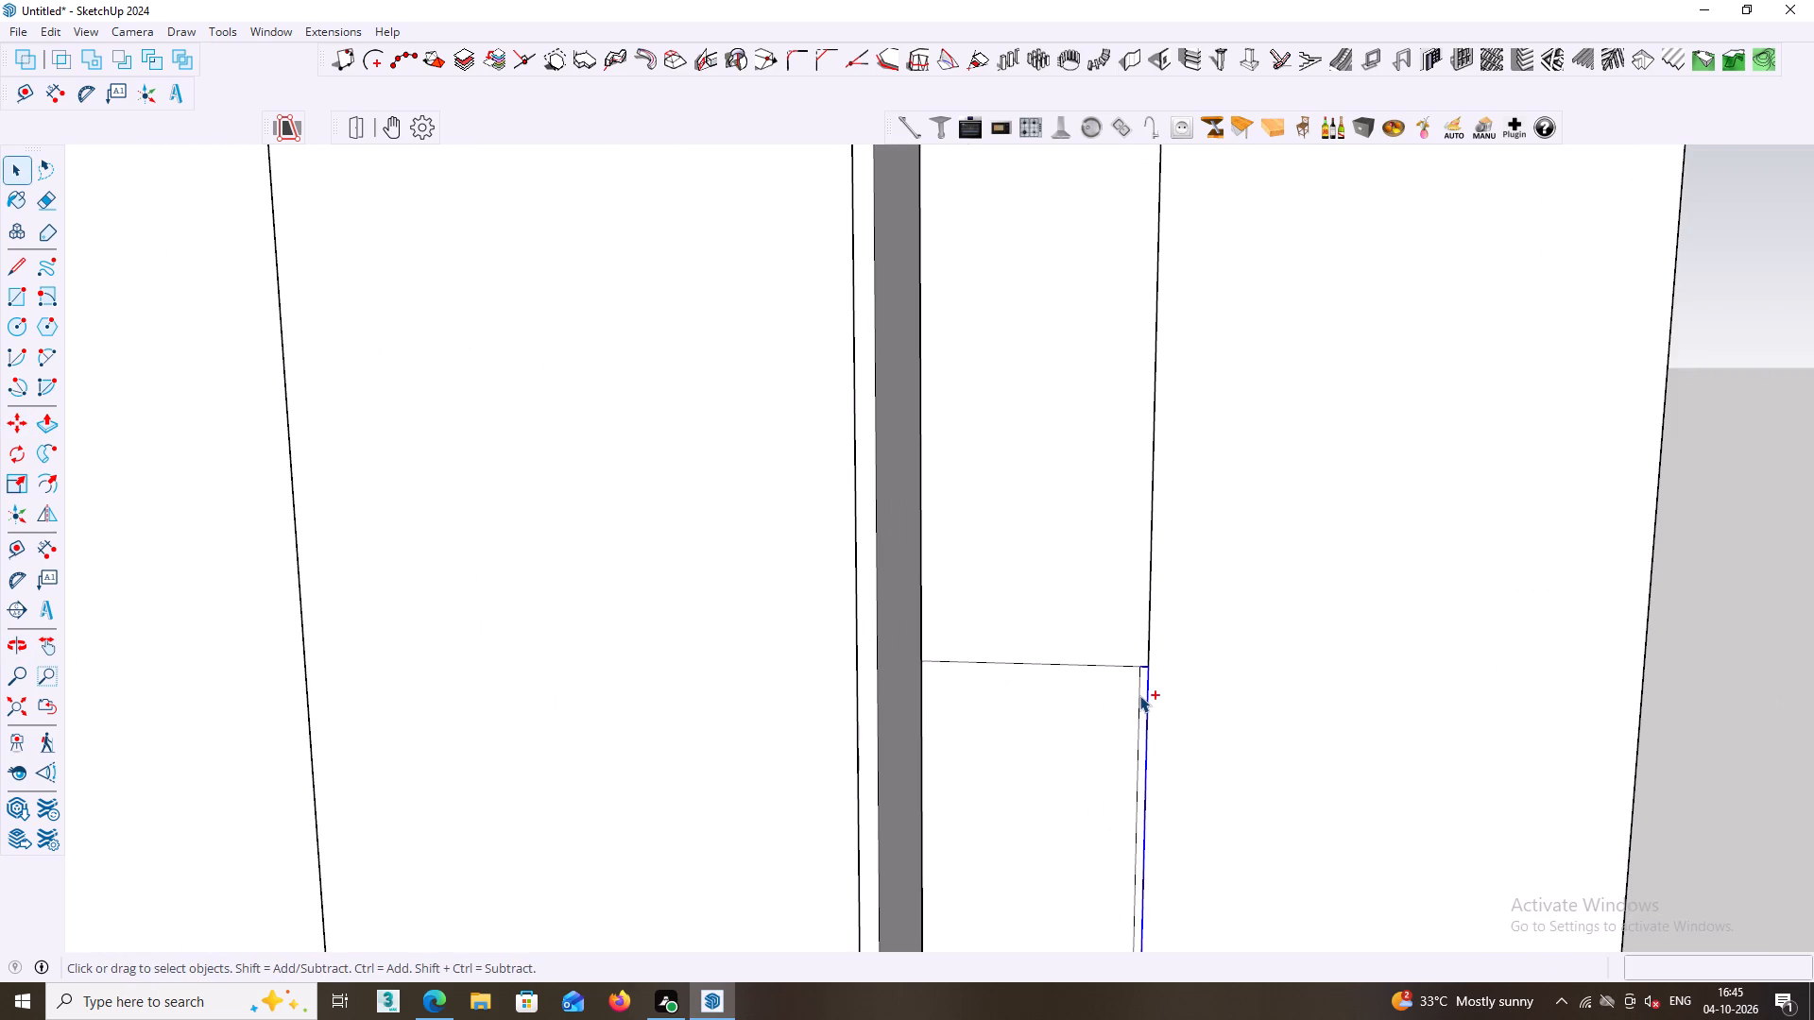
key(ctrl+z)
key(ctrl+z)
key(ctrl+z)
ctrl+middle_drag(1138, 699, 1137, 715)
ctrl+scroll(1138, 699, down, 5)
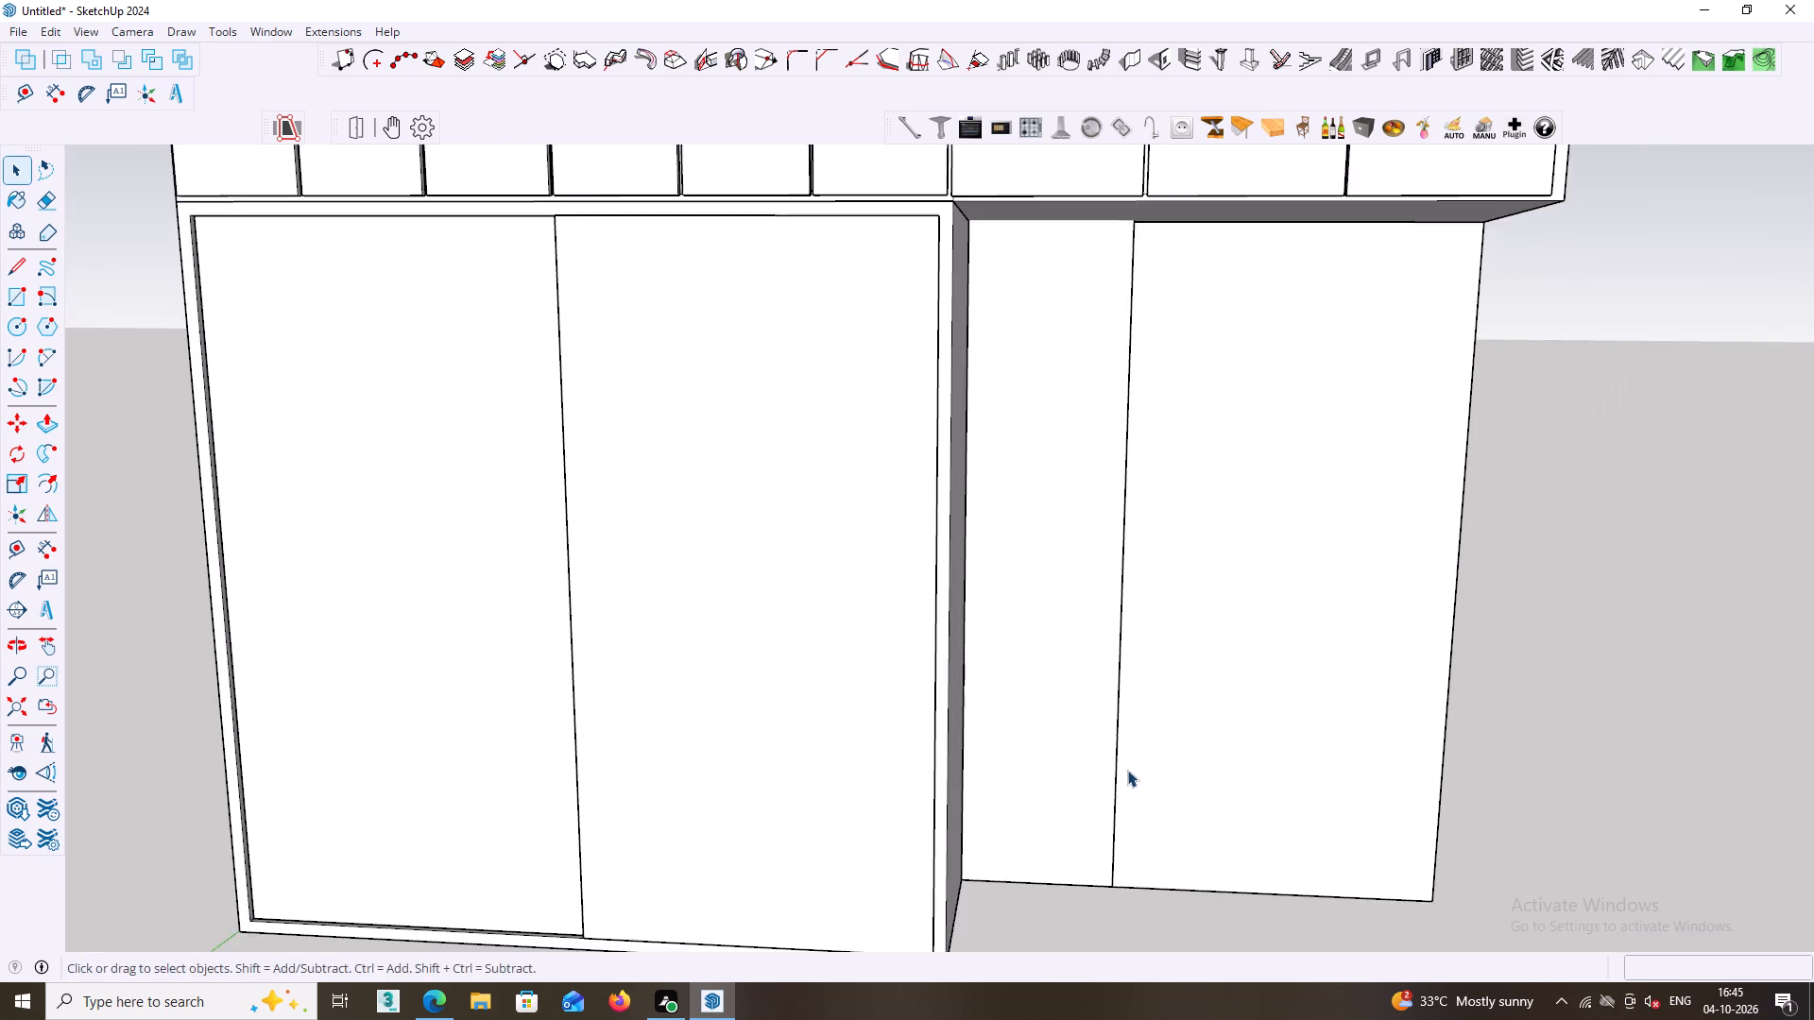
ctrl+scroll(1127, 770, down, 4)
middle_click(1127, 769)
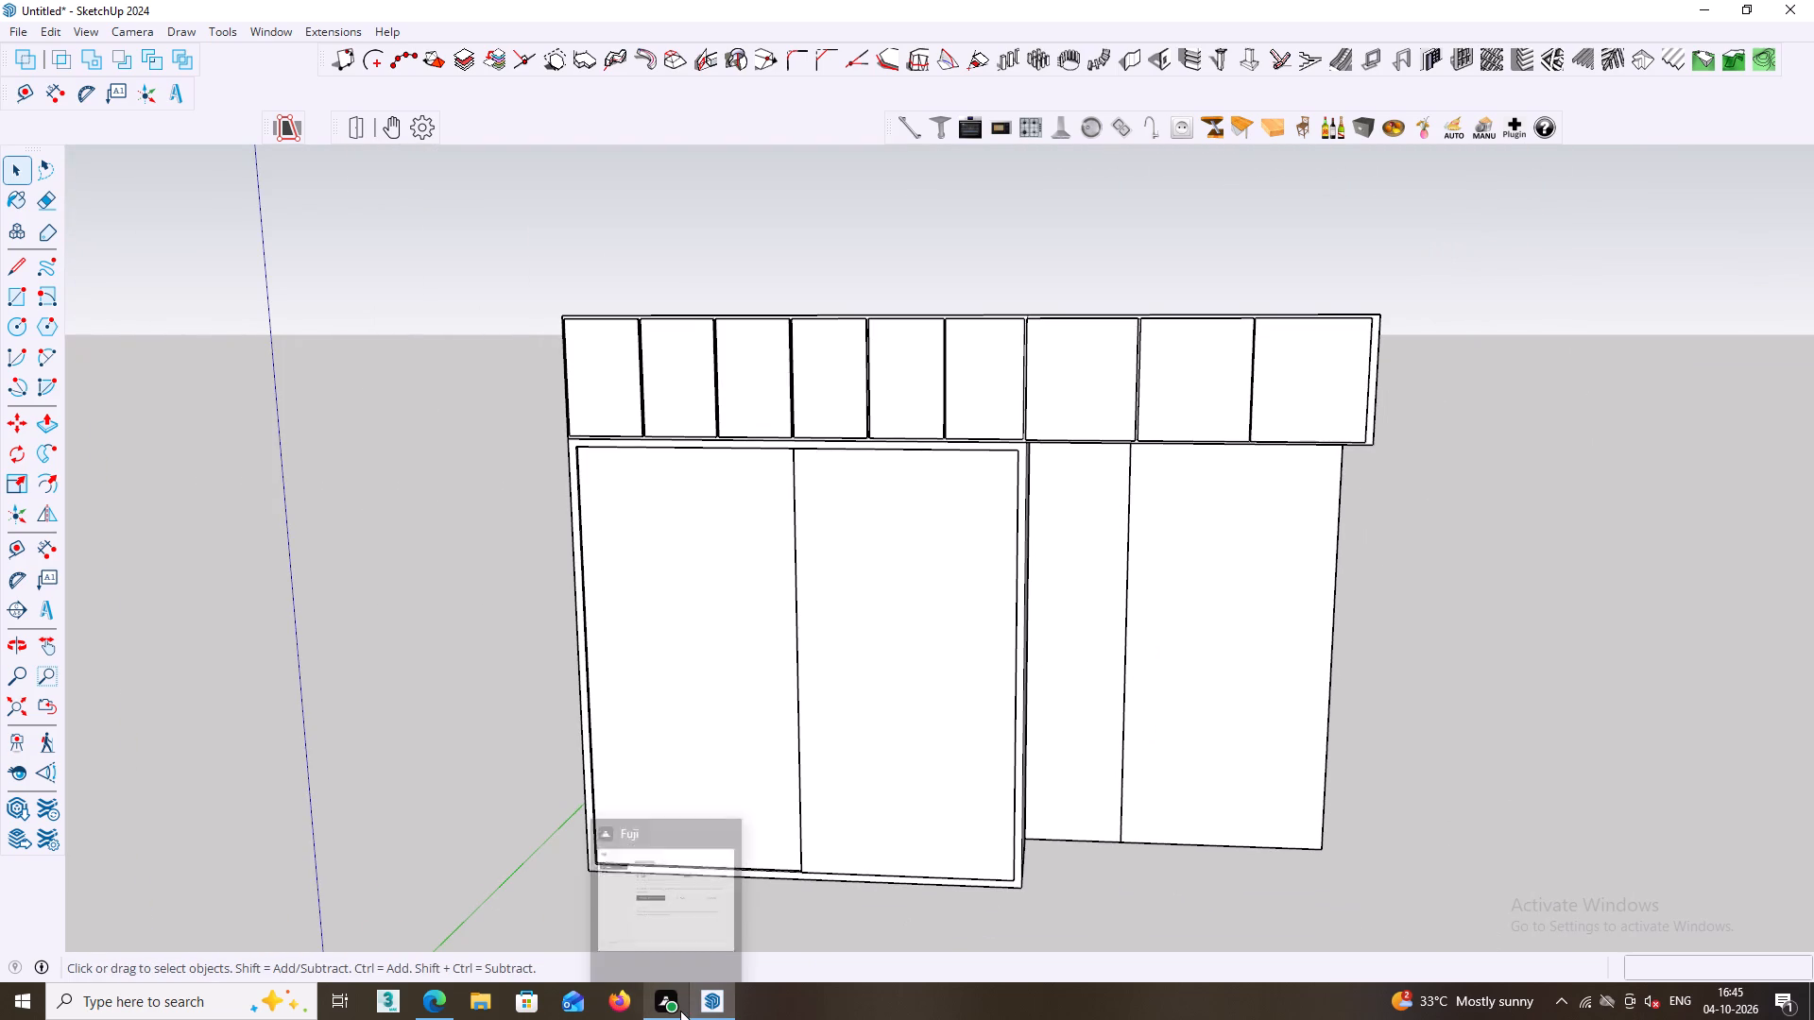
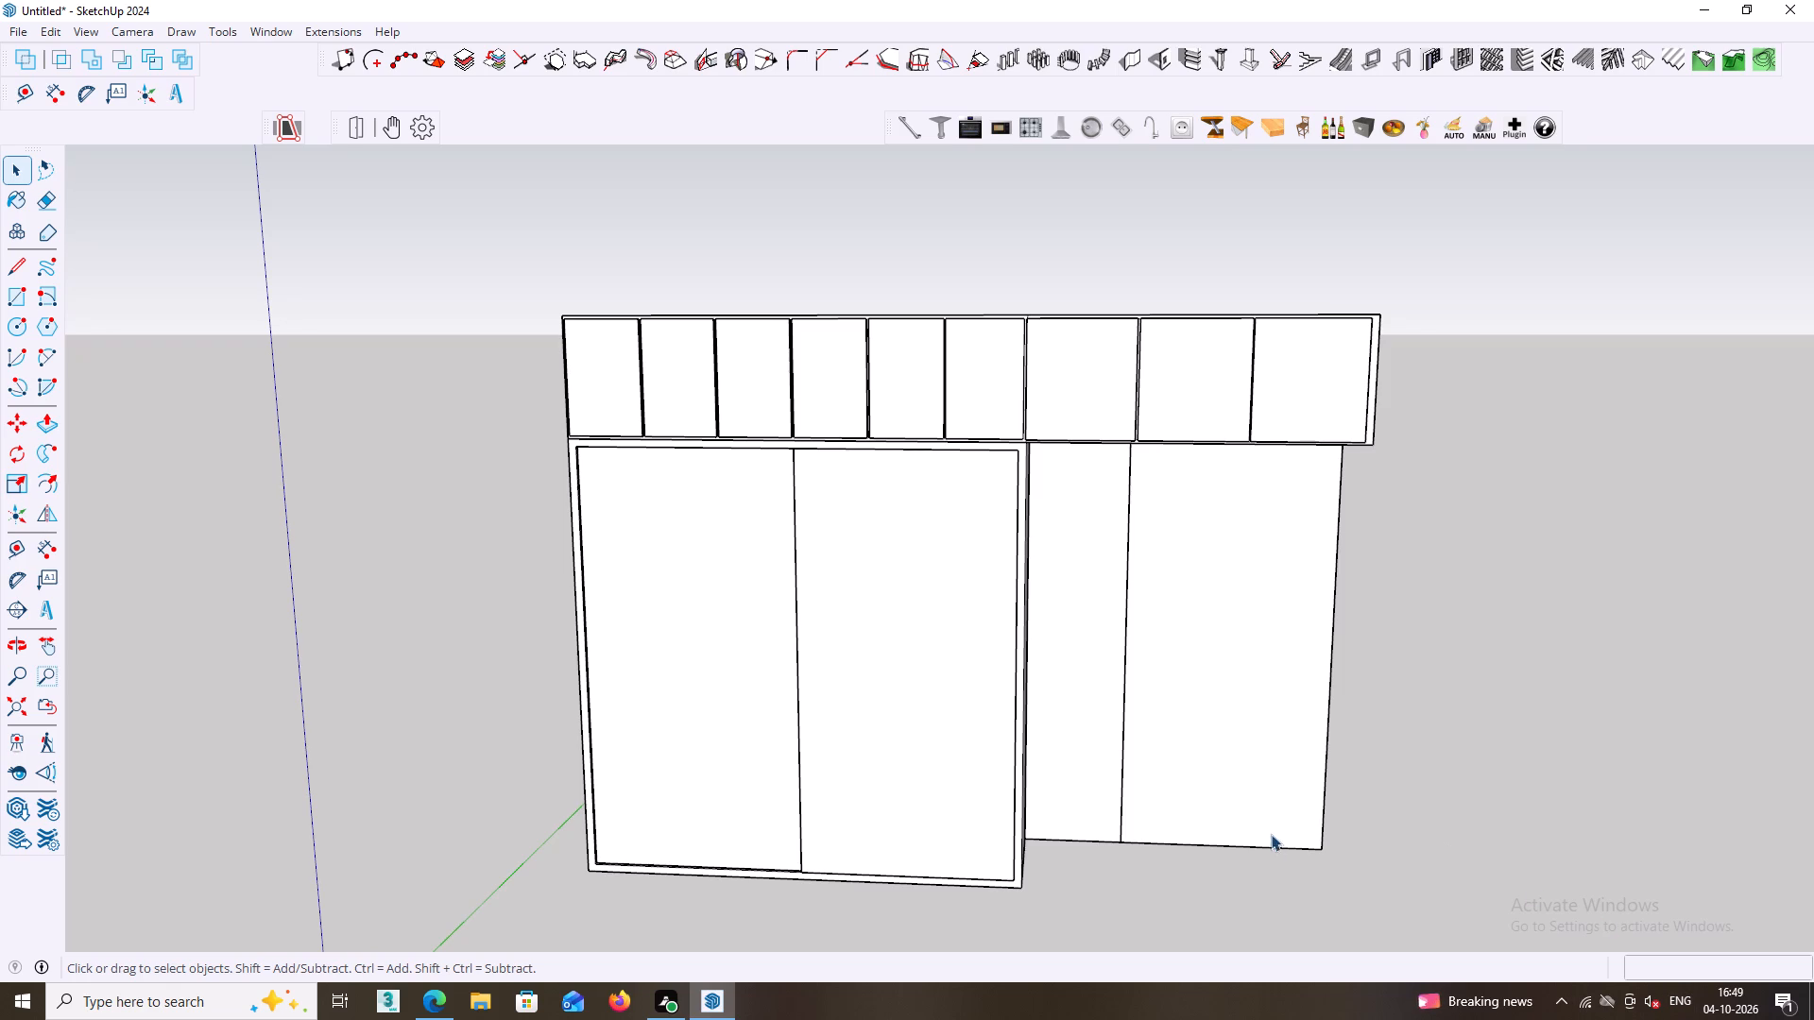
Delete the vertical dividing line on the recessed back panel beside the two-door wardrobe.
scroll(1173, 702, down, 3)
middle_drag(1197, 730, 1274, 817)
scroll(1176, 801, down, 1)
shift+middle_drag(1177, 799, 988, 879)
scroll(898, 759, up, 3)
shift+middle_drag(918, 735, 909, 667)
middle_drag(1003, 706, 893, 700)
scroll(912, 707, up, 3)
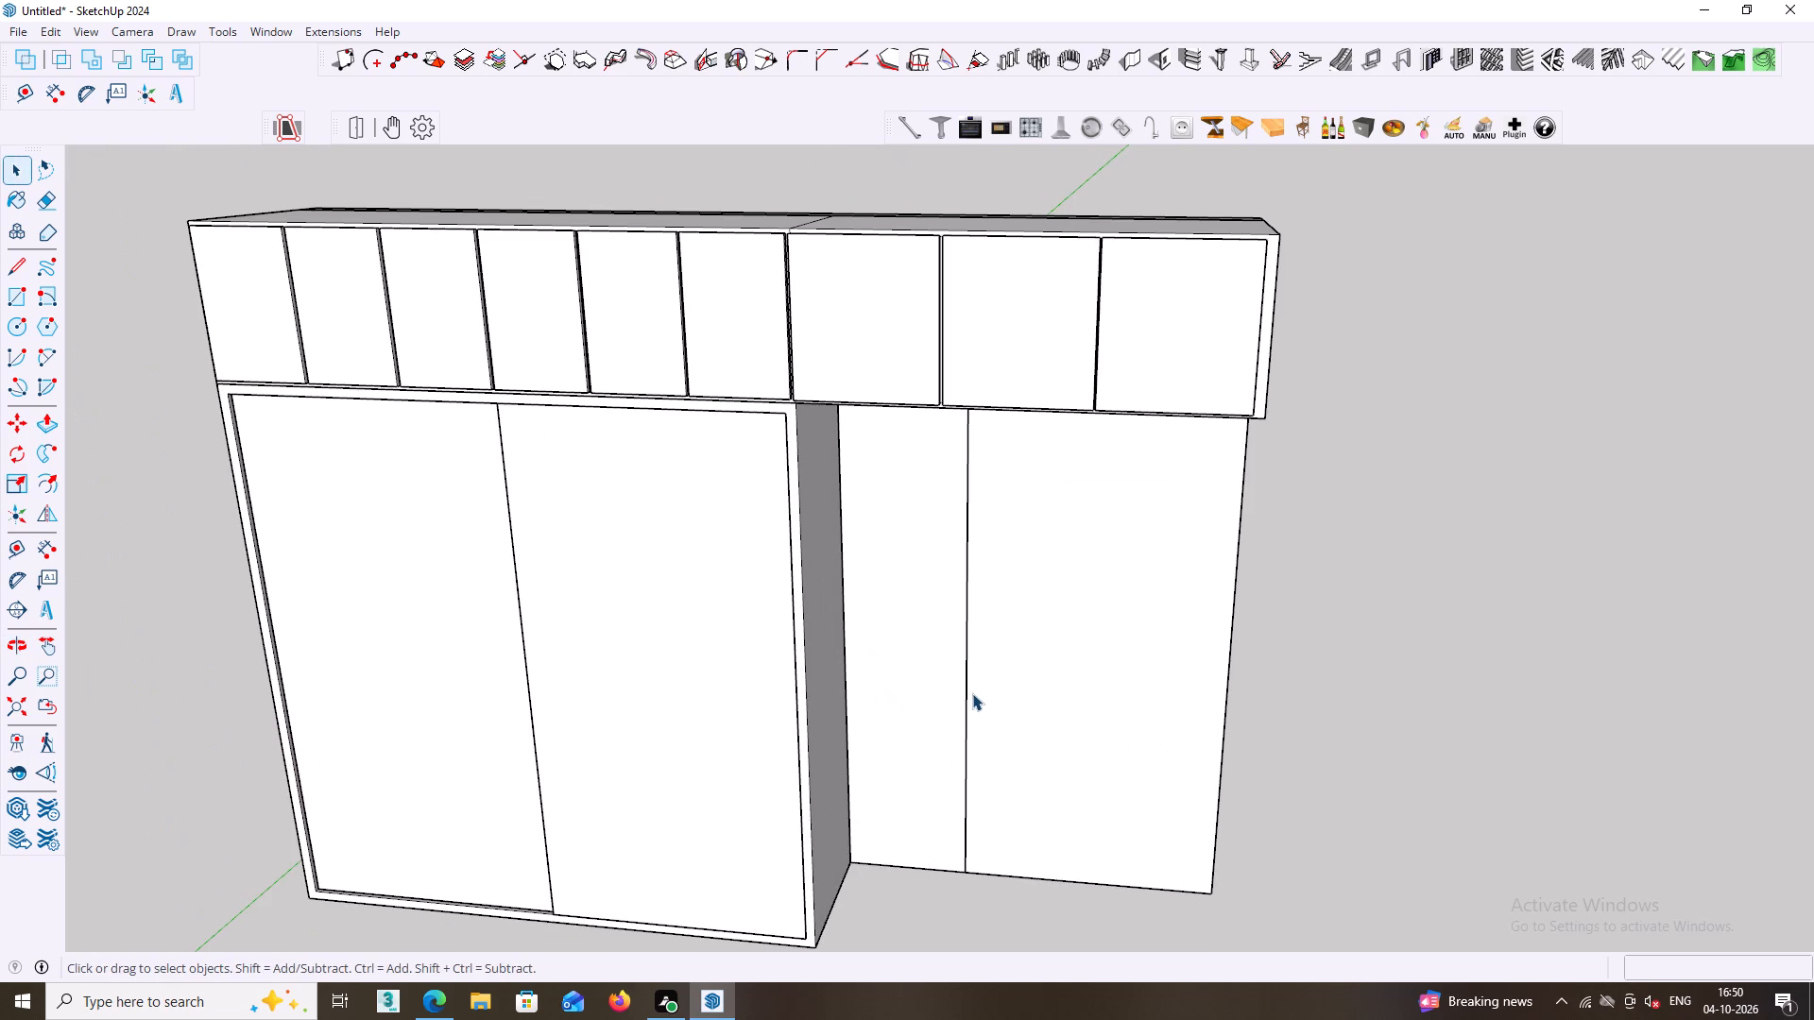
click(965, 703)
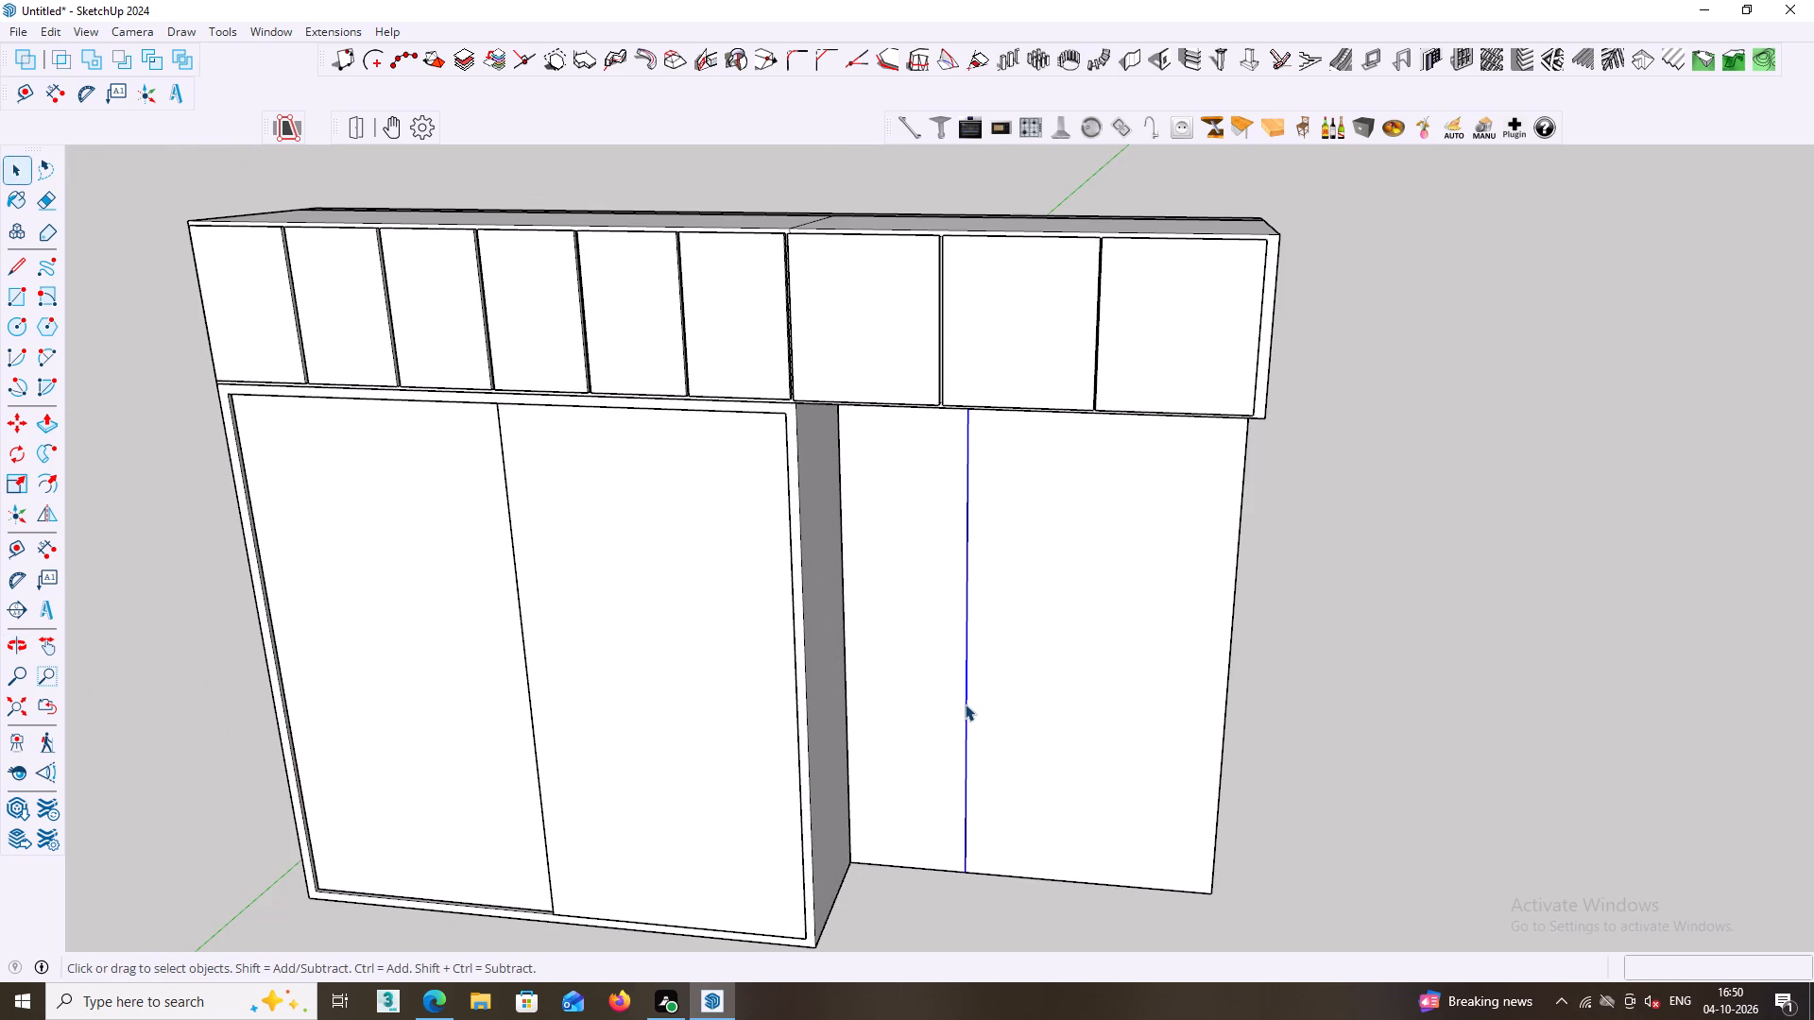
key(Delete)
Draw a tall rectangle about 327 by 2099 mm on the recessed back panel, rising from its bottom edge near the wardrobe side.
scroll(965, 704, down, 3)
middle_drag(930, 844, 960, 839)
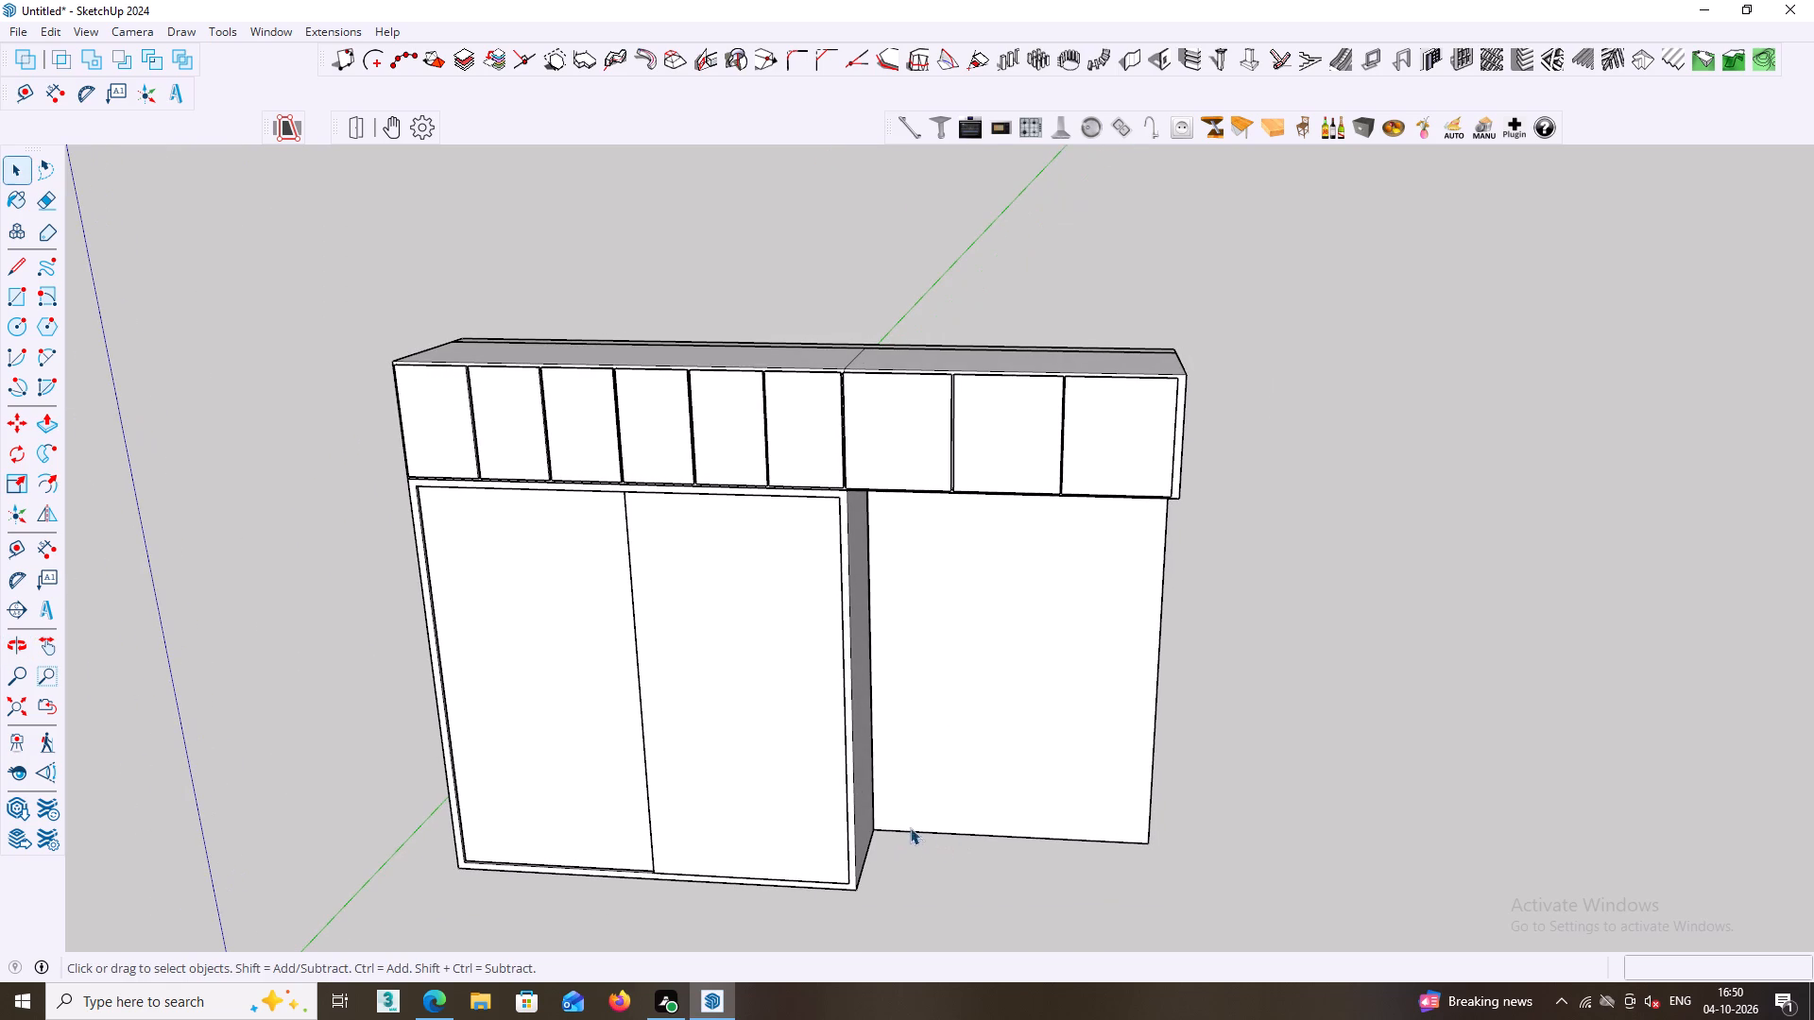
middle_drag(887, 810, 898, 811)
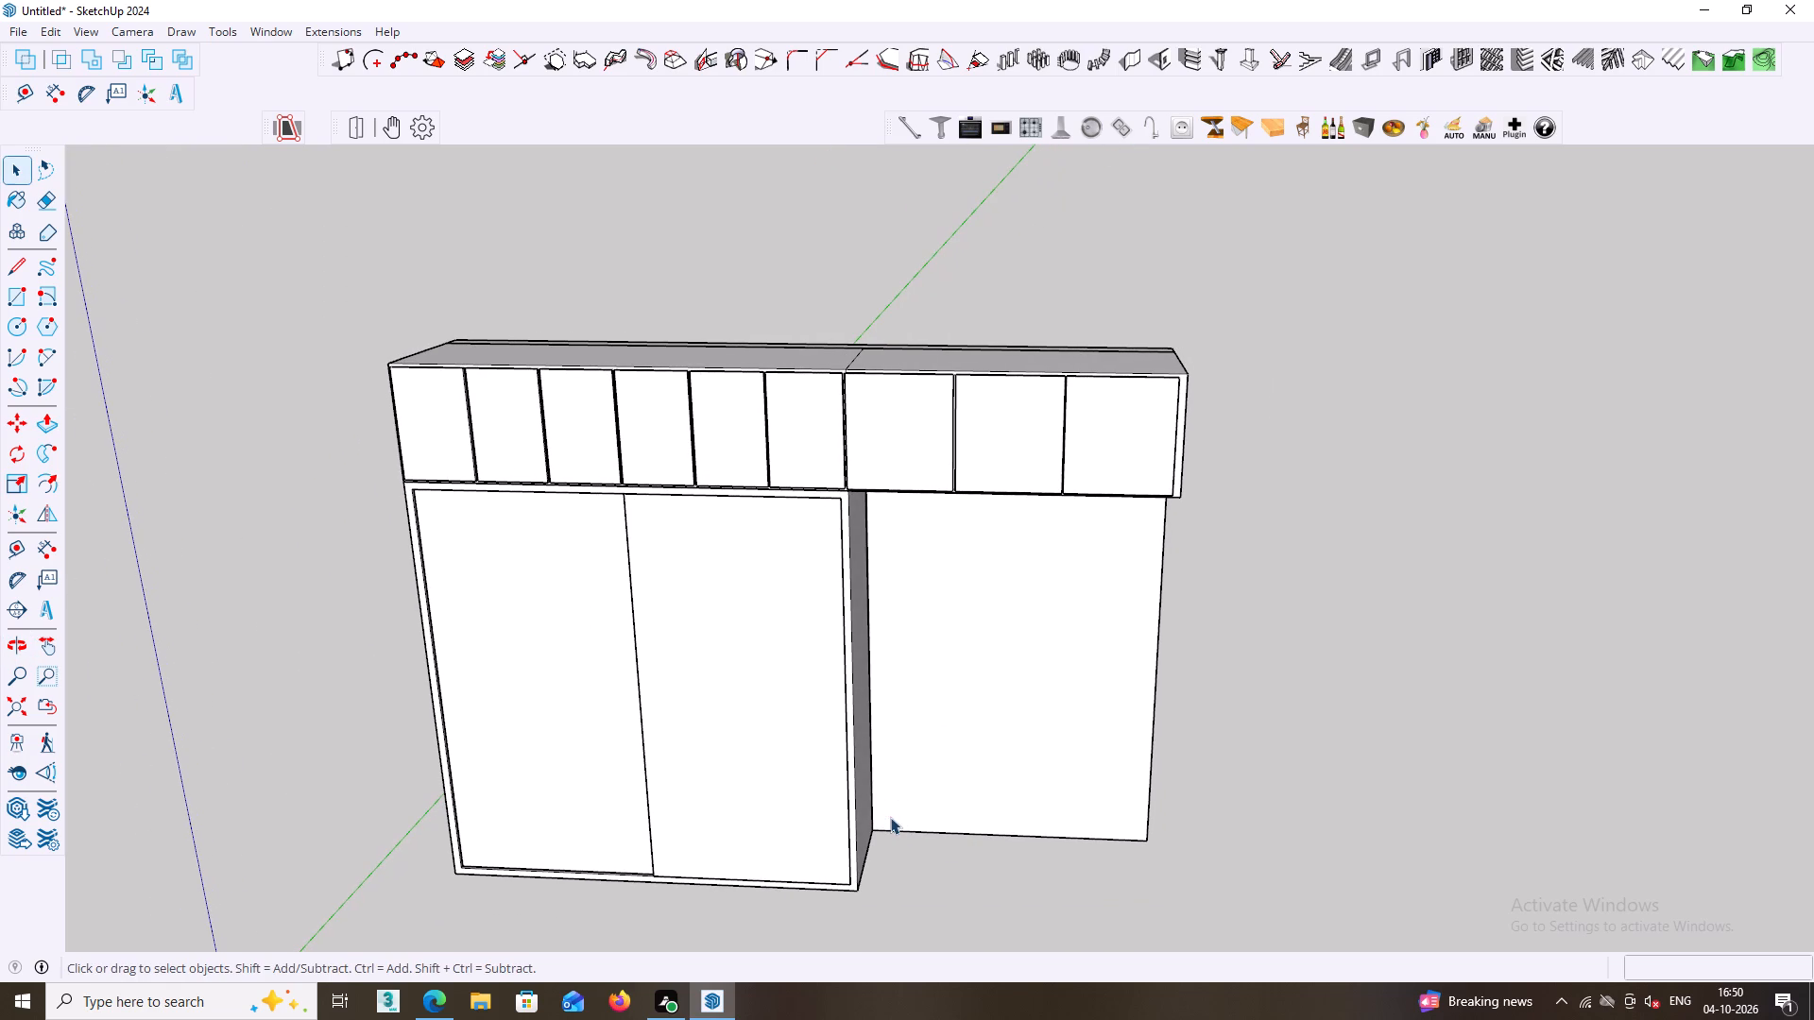
middle_drag(890, 823, 896, 801)
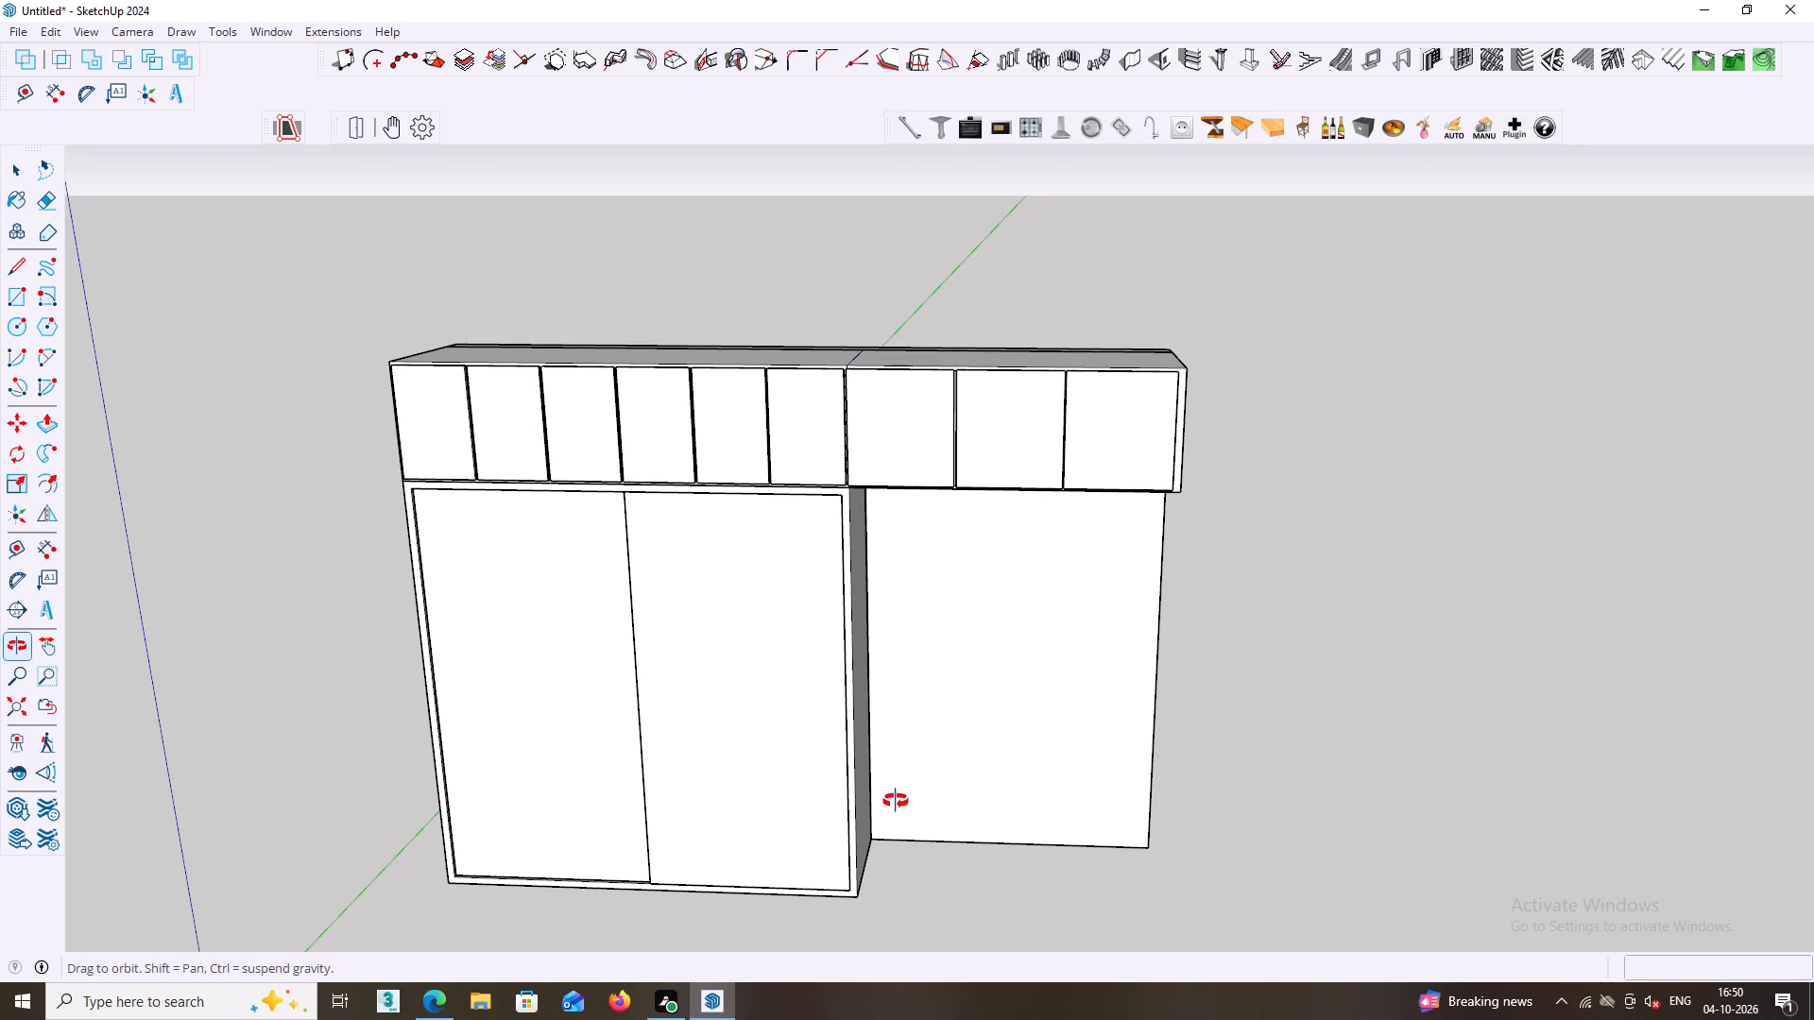
middle_drag(896, 801, 897, 801)
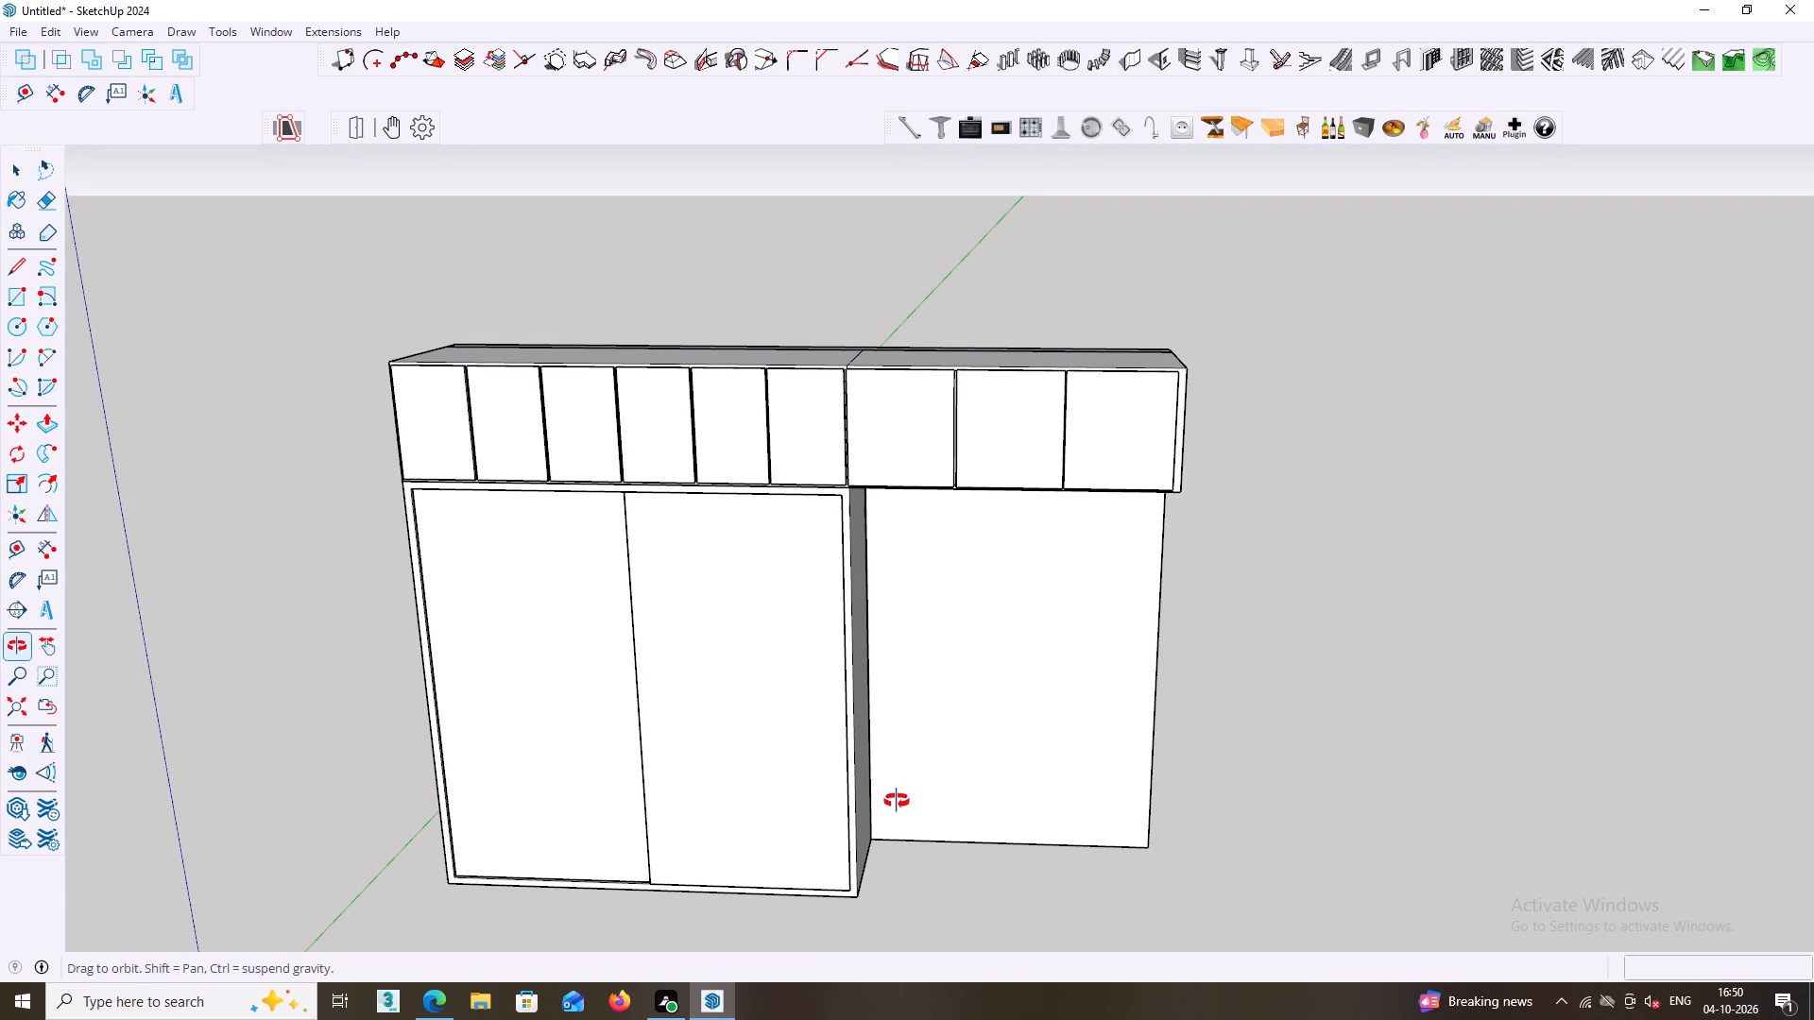
middle_drag(897, 801, 889, 798)
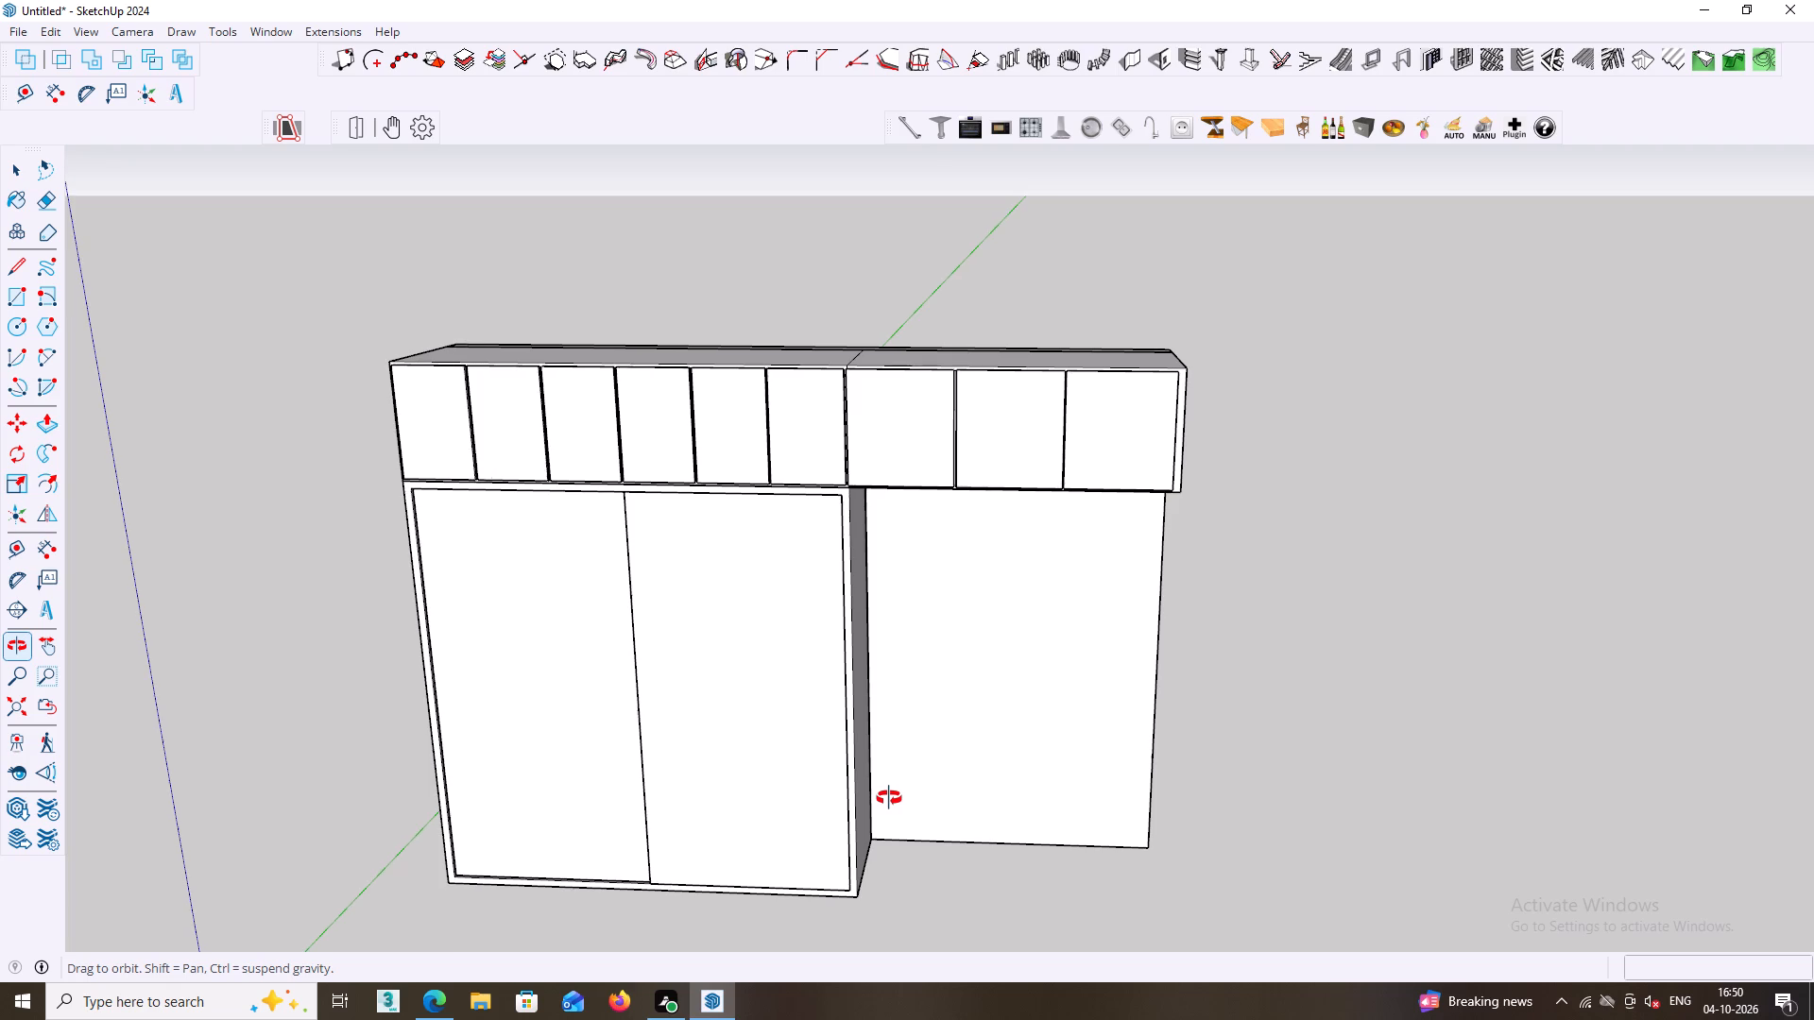
middle_drag(889, 798, 873, 793)
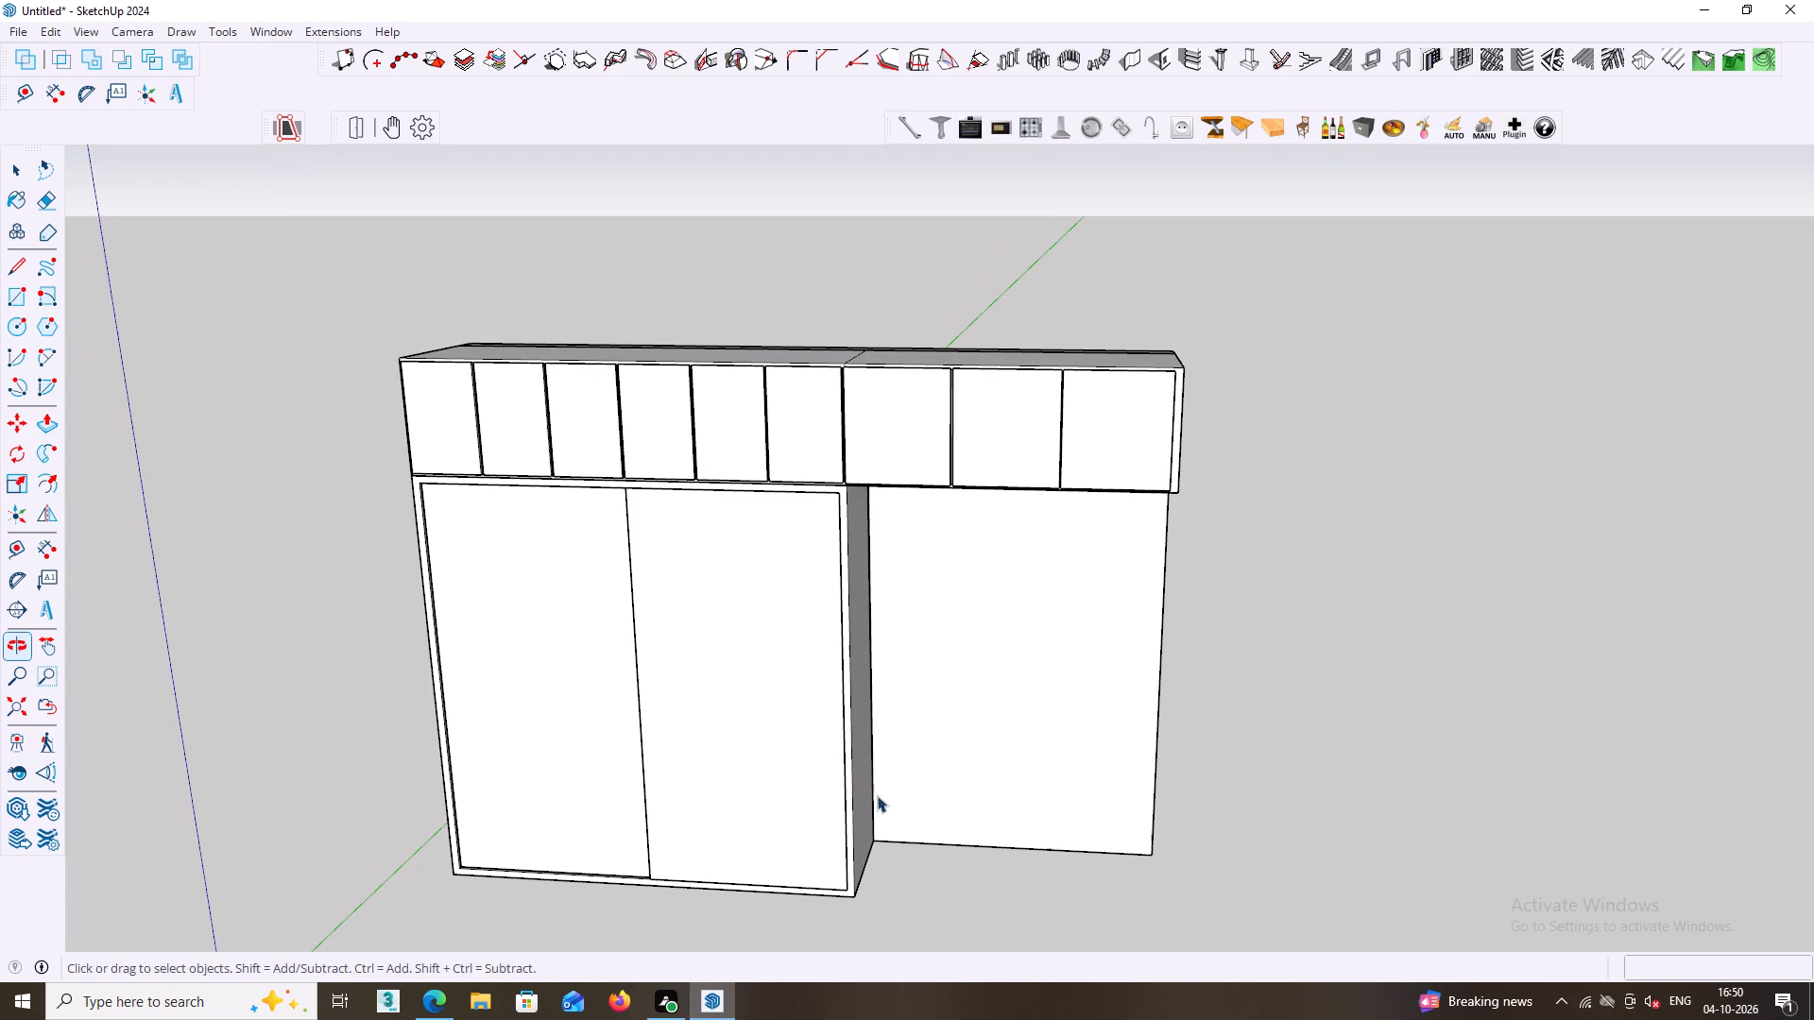
key(r)
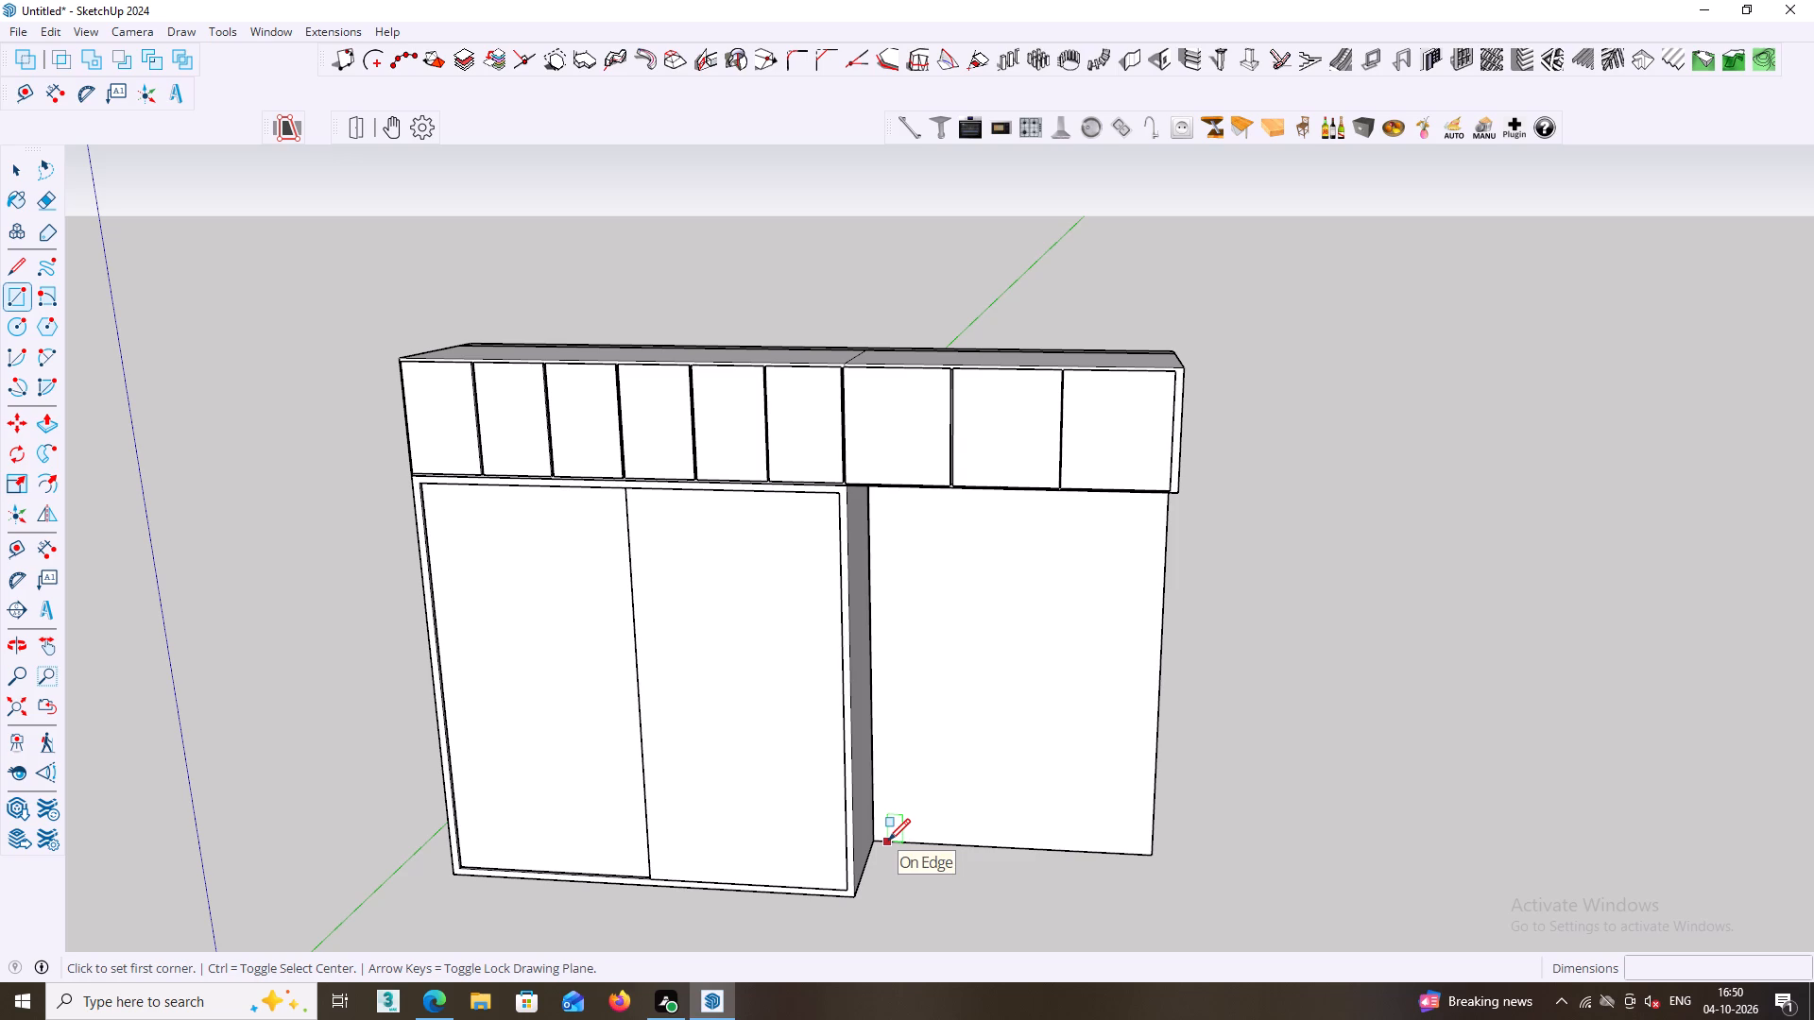
scroll(887, 841, up, 2)
middle_drag(885, 846, 886, 796)
scroll(893, 827, up, 4)
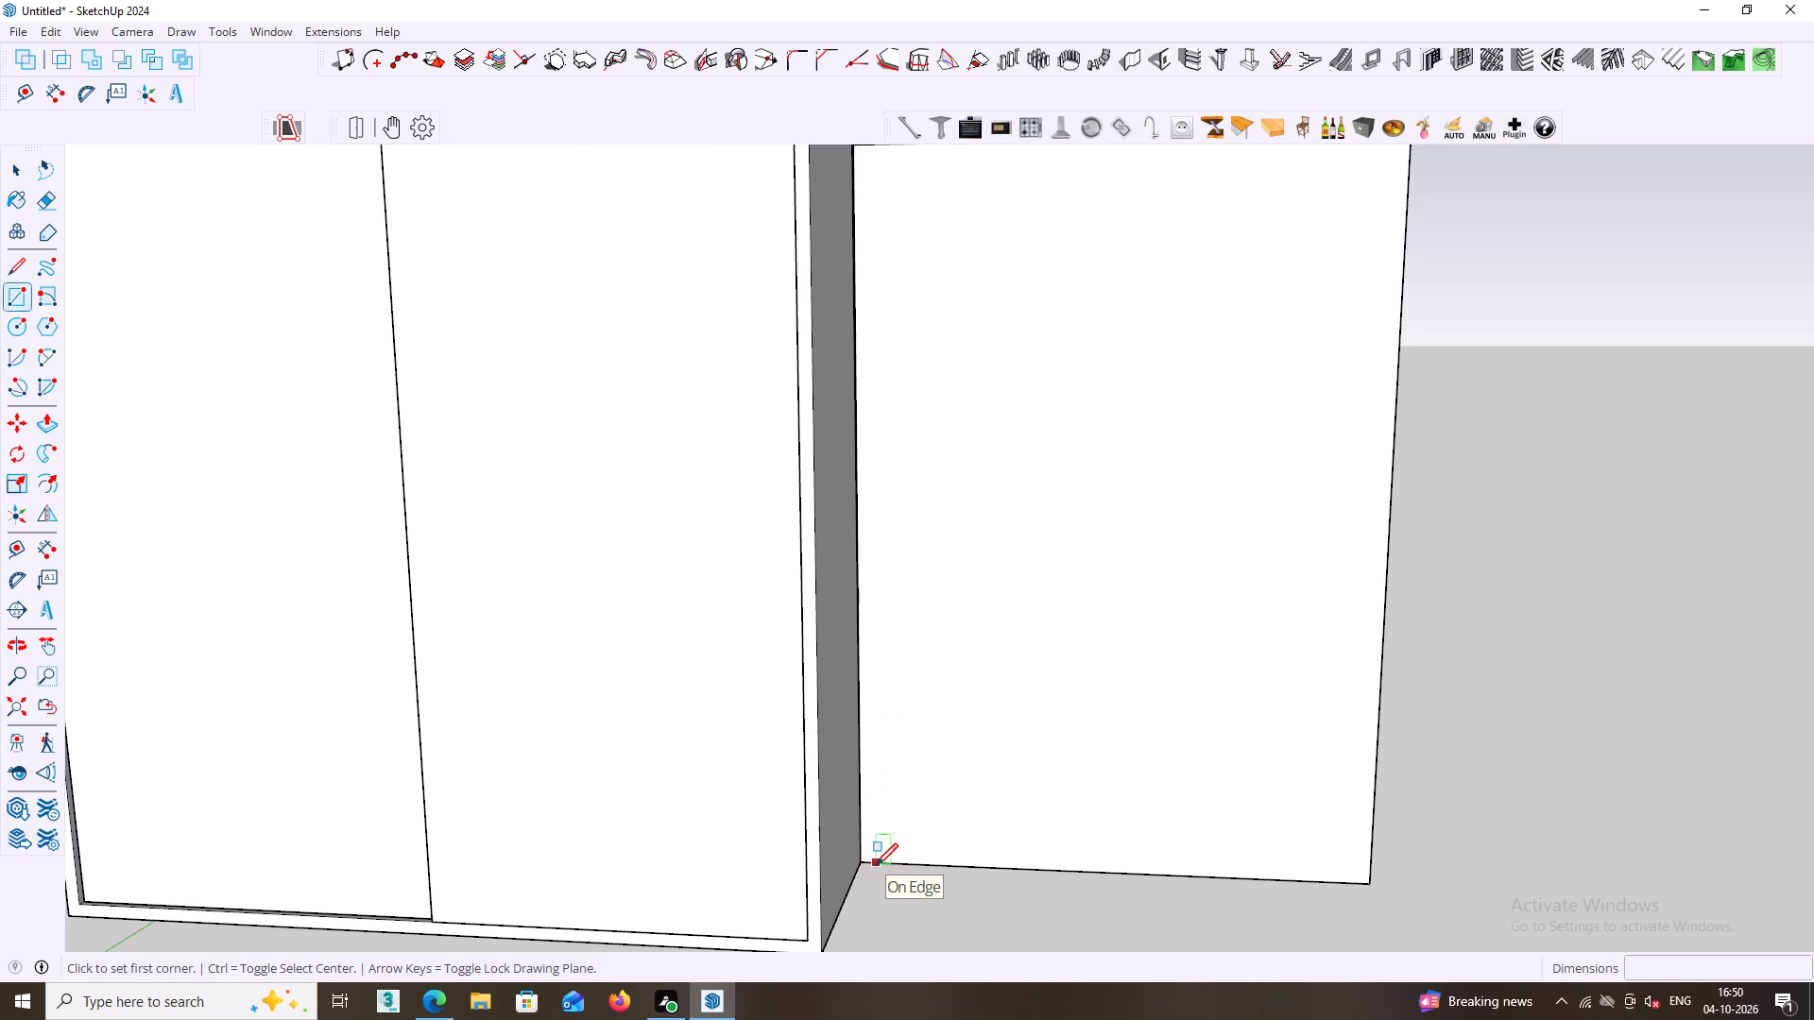
double_click(876, 865)
scroll(960, 421, down, 4)
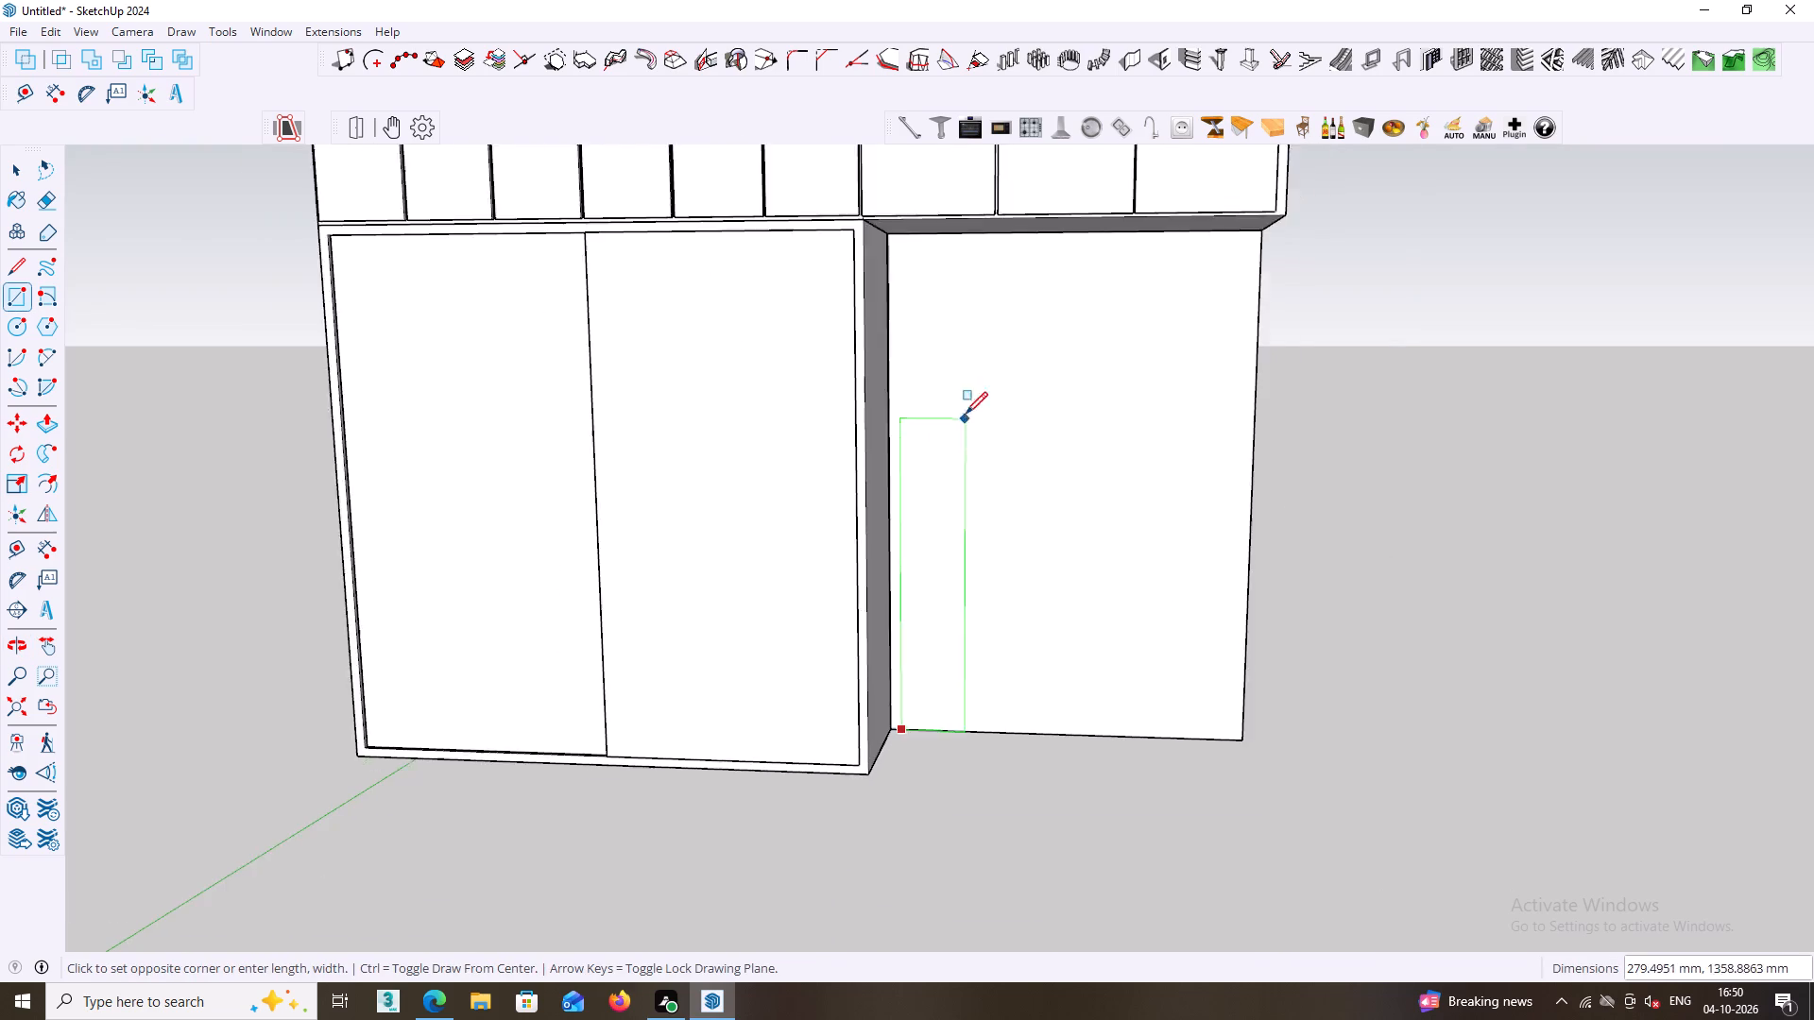
scroll(966, 414, down, 3)
scroll(966, 284, up, 1)
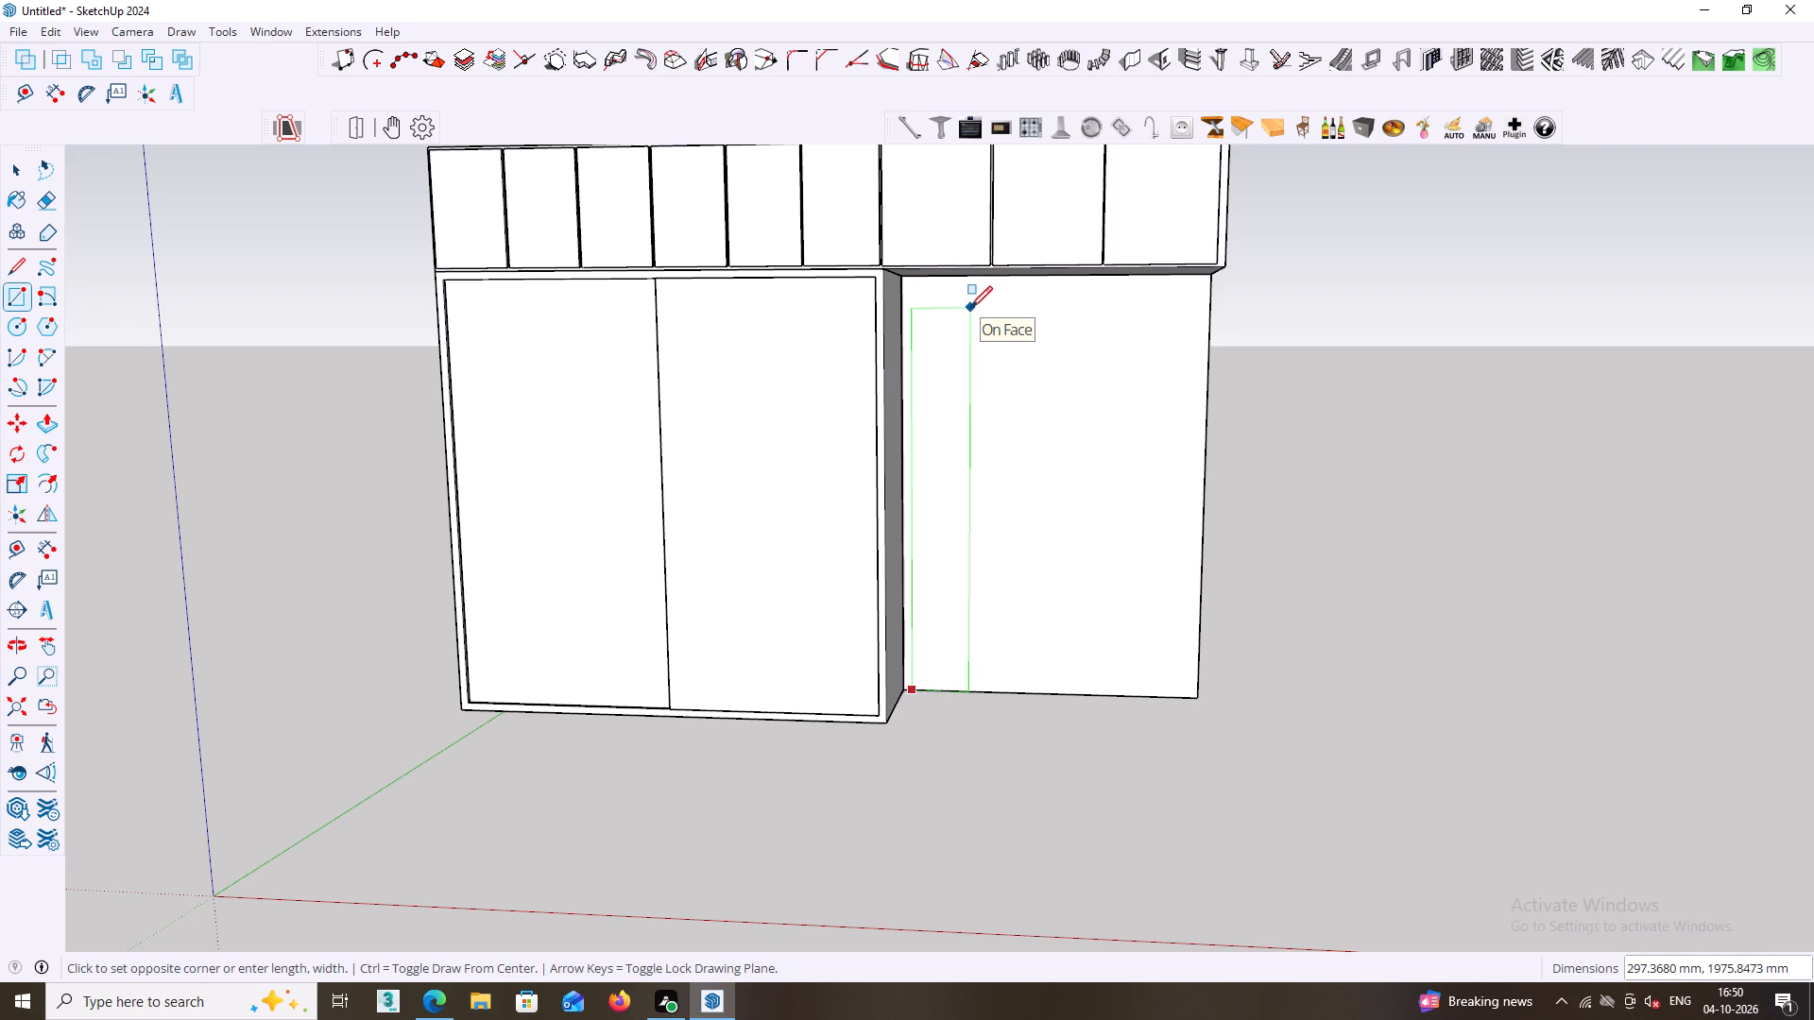
scroll(963, 300, up, 1)
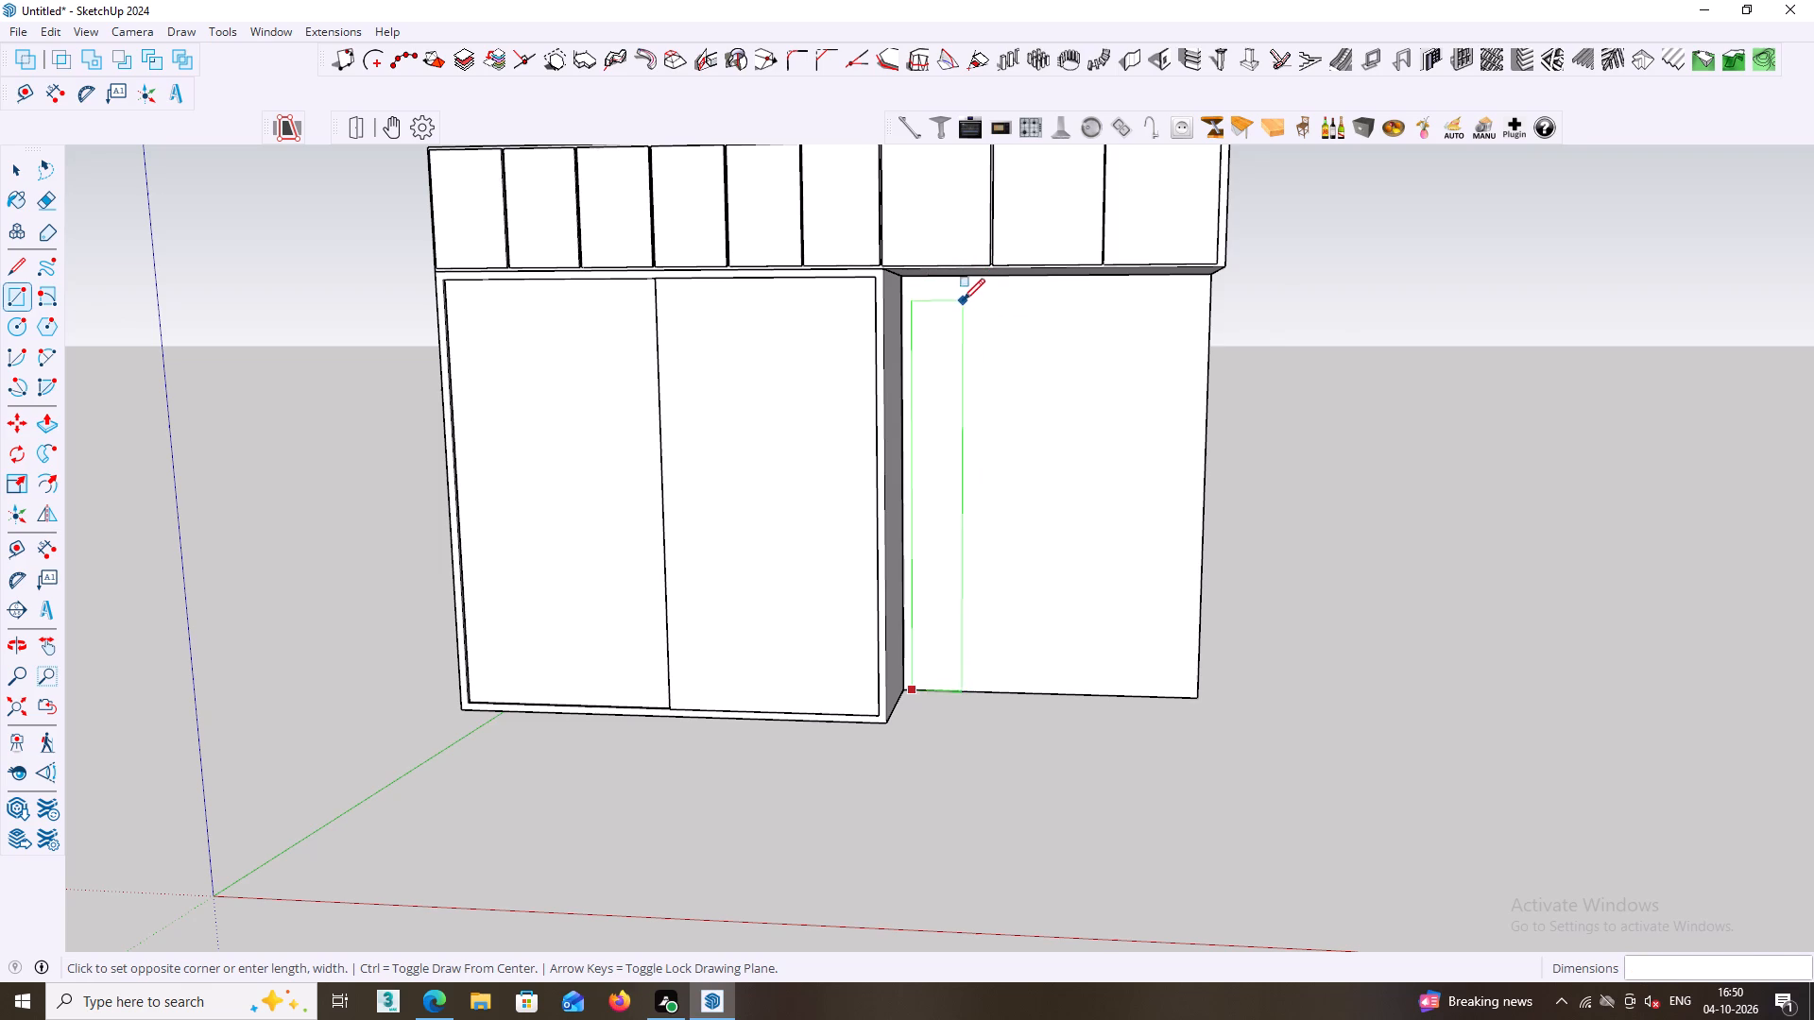
scroll(963, 300, up, 3)
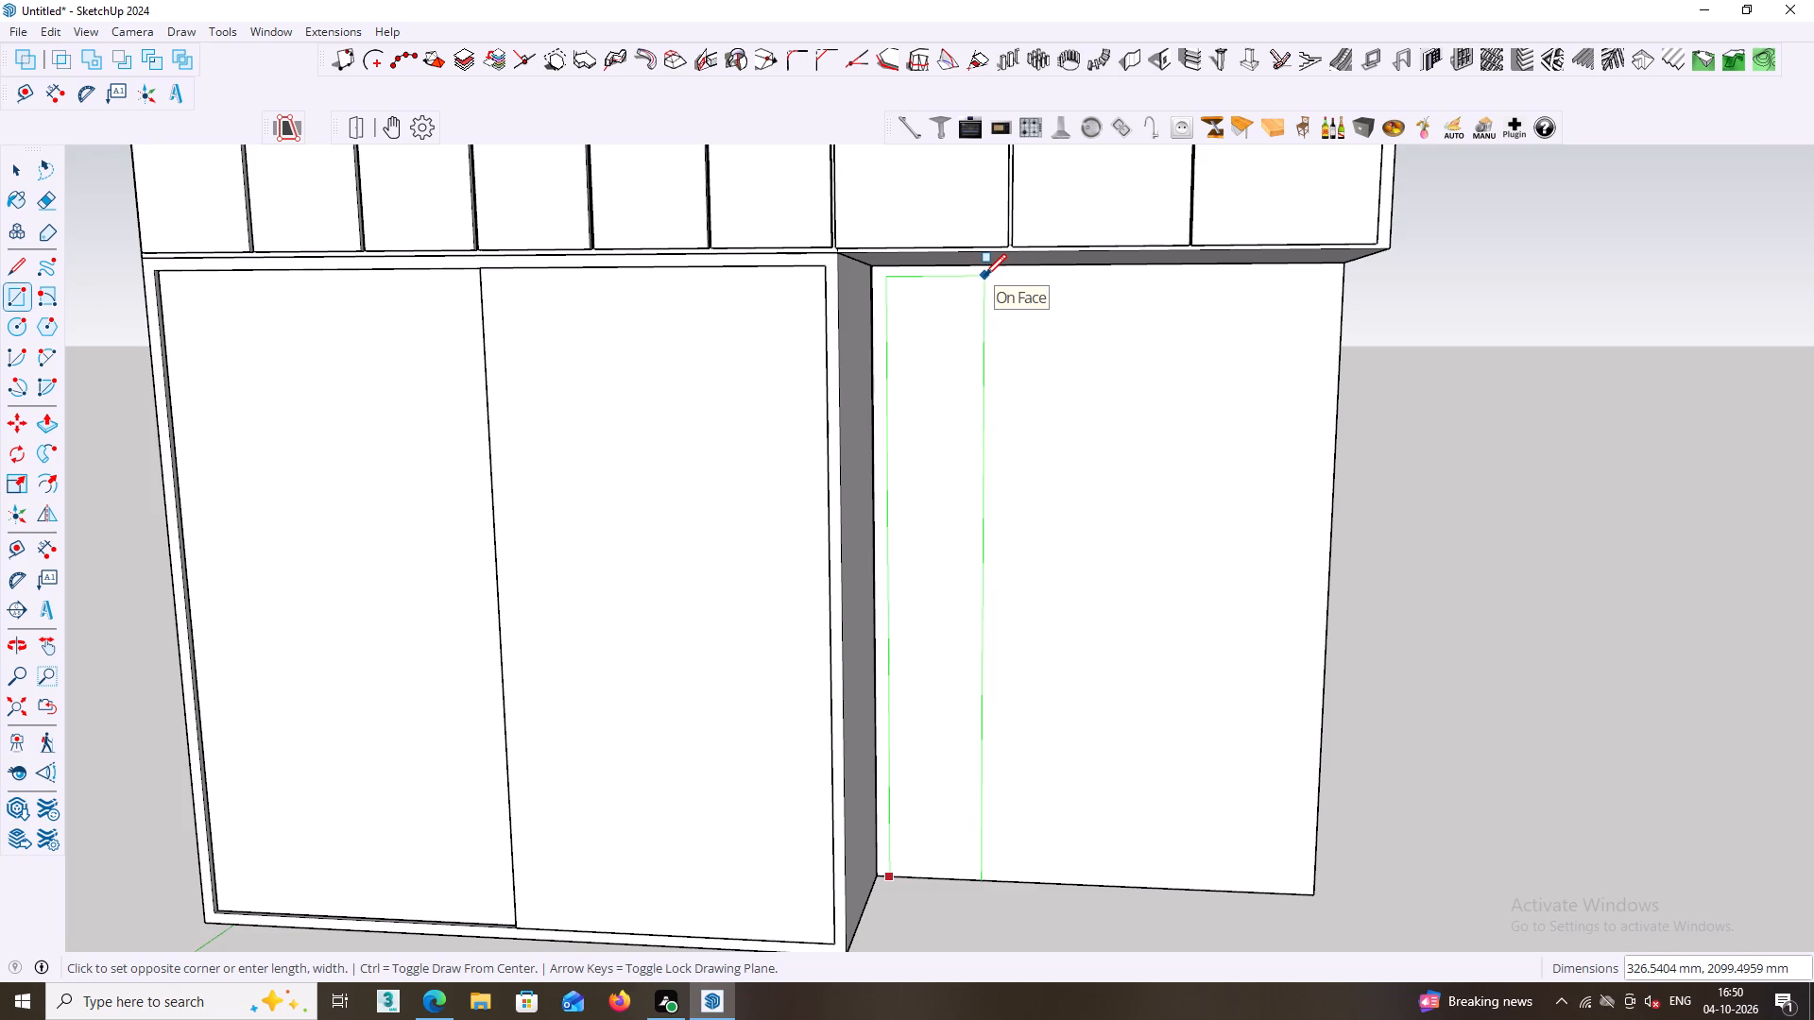
click(984, 276)
key(space)
Group the tall rectangle's face with its edges and open the group for editing.
click(963, 365)
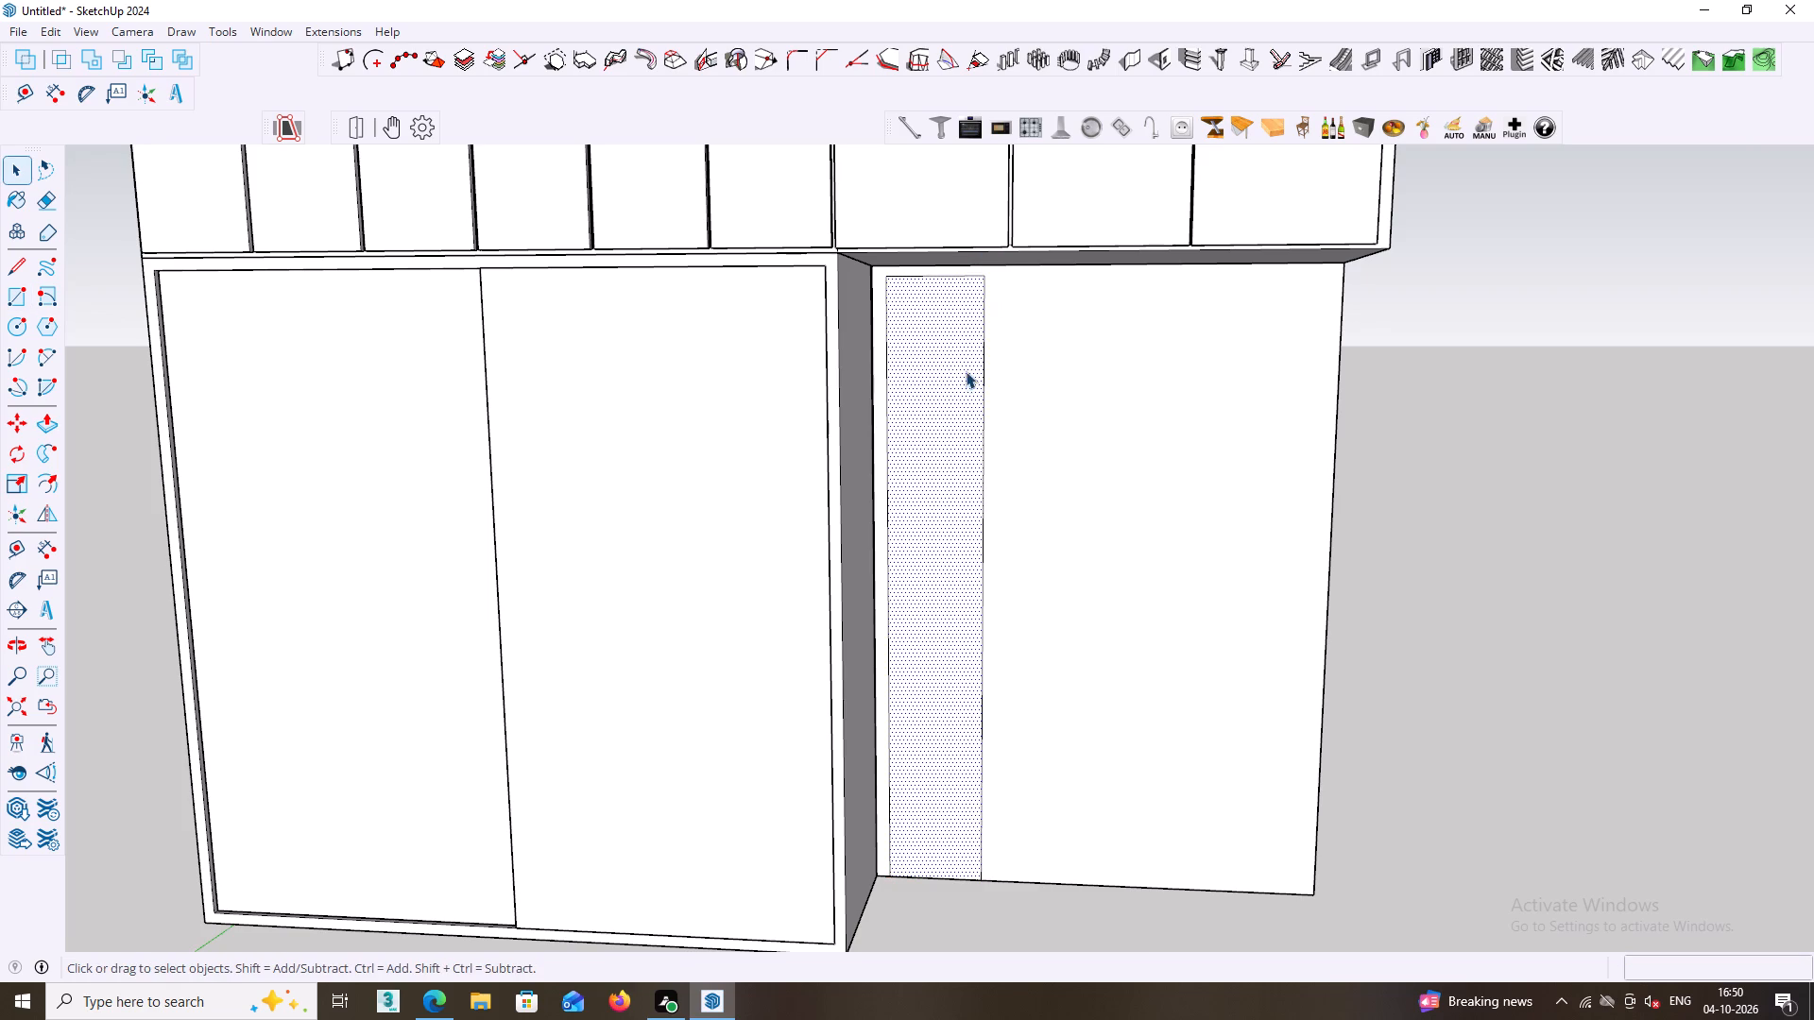
middle_drag(964, 424, 957, 450)
double_click(950, 443)
double_click(950, 446)
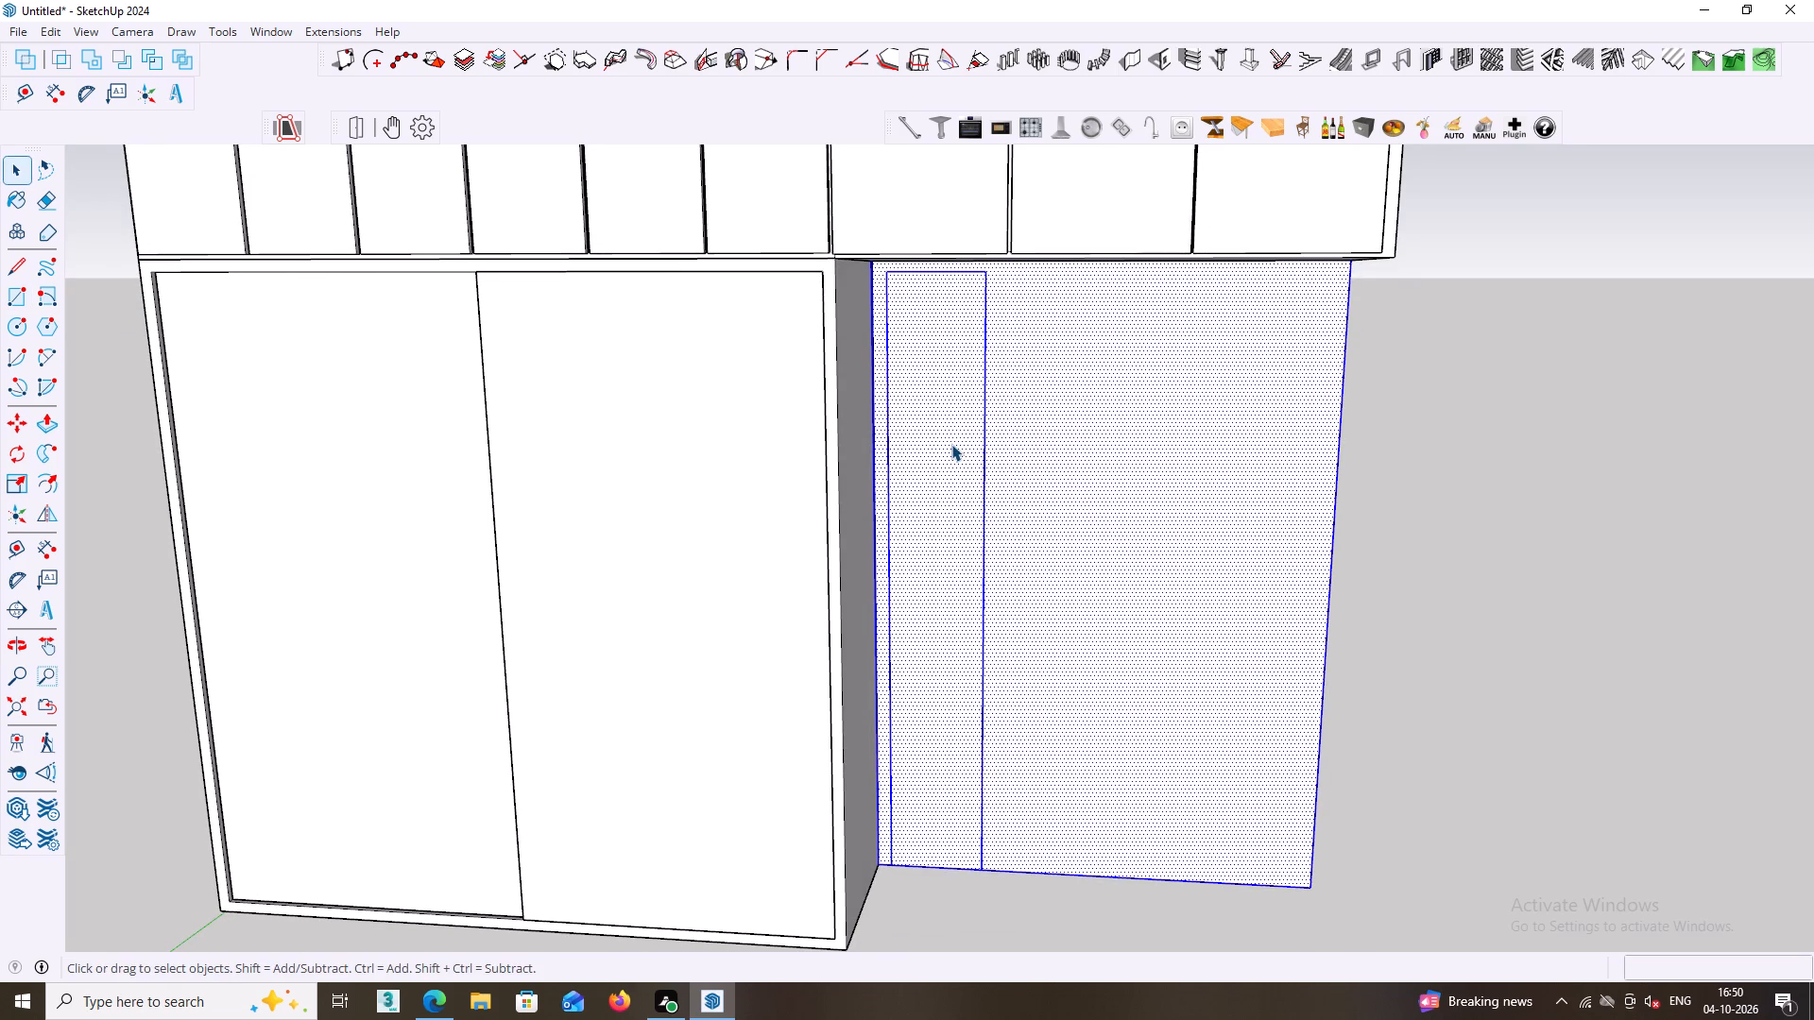
click(1618, 412)
triple_click(912, 501)
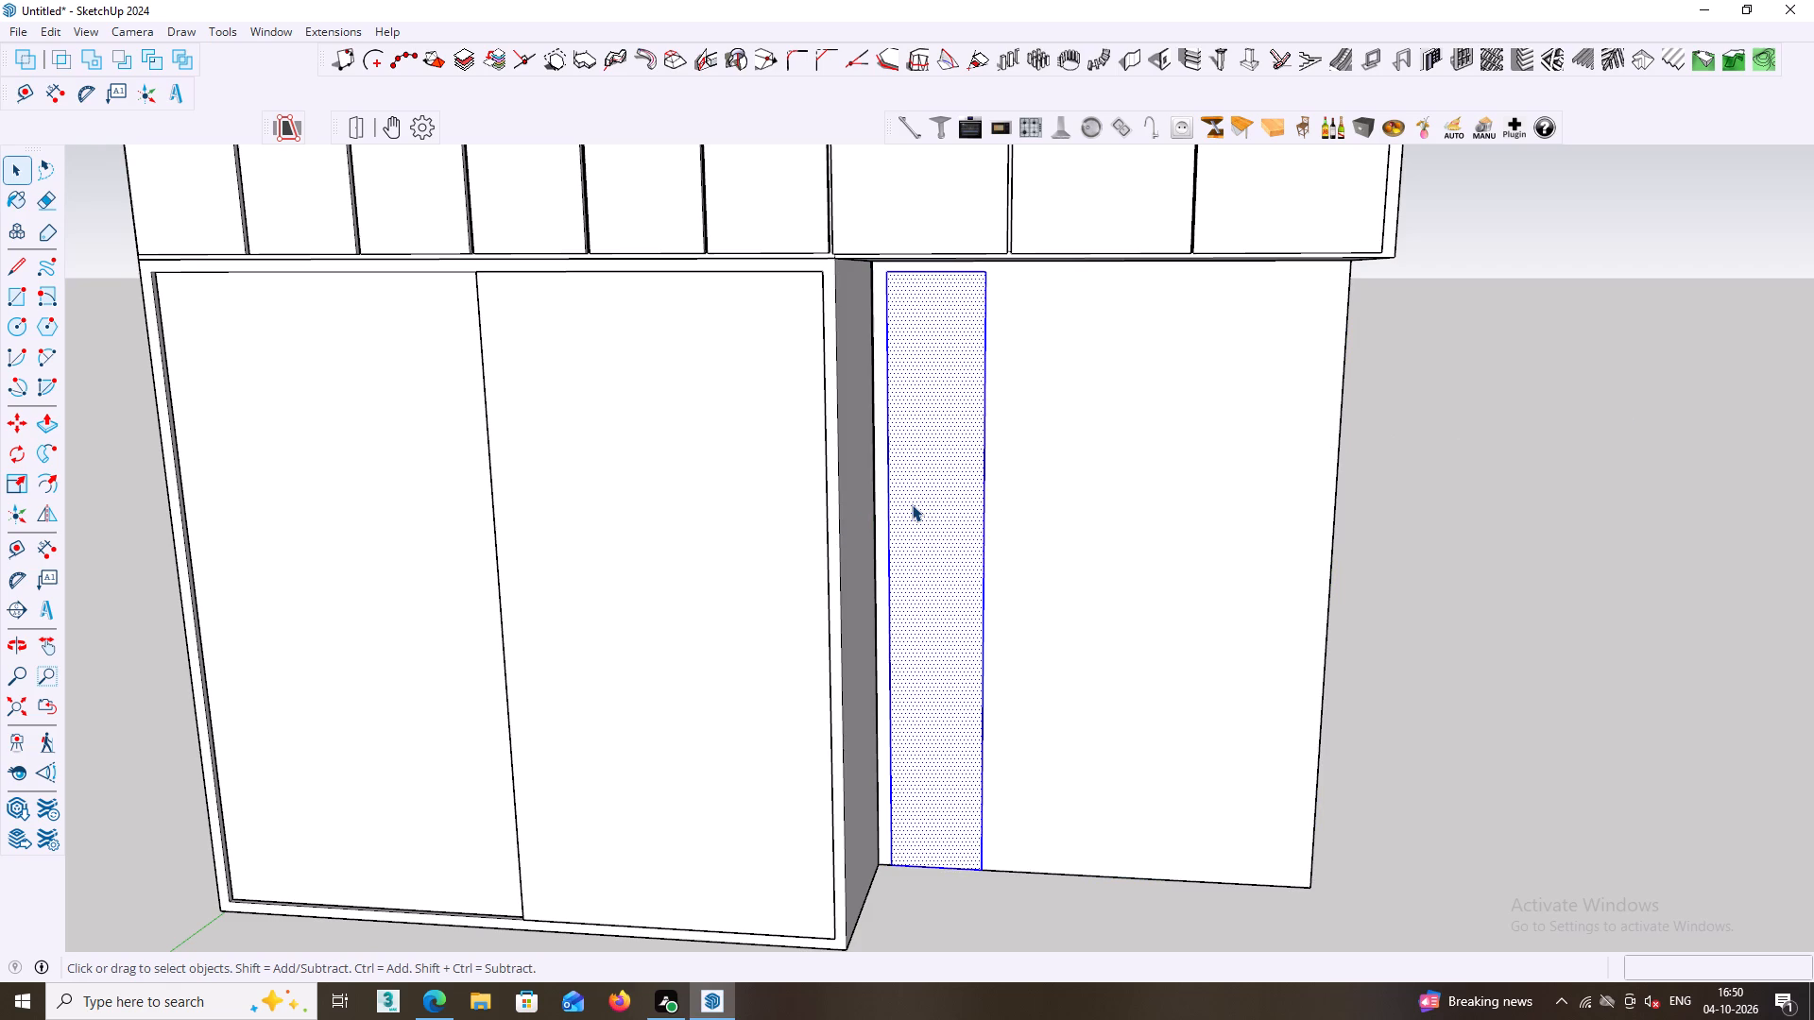
right_click(912, 501)
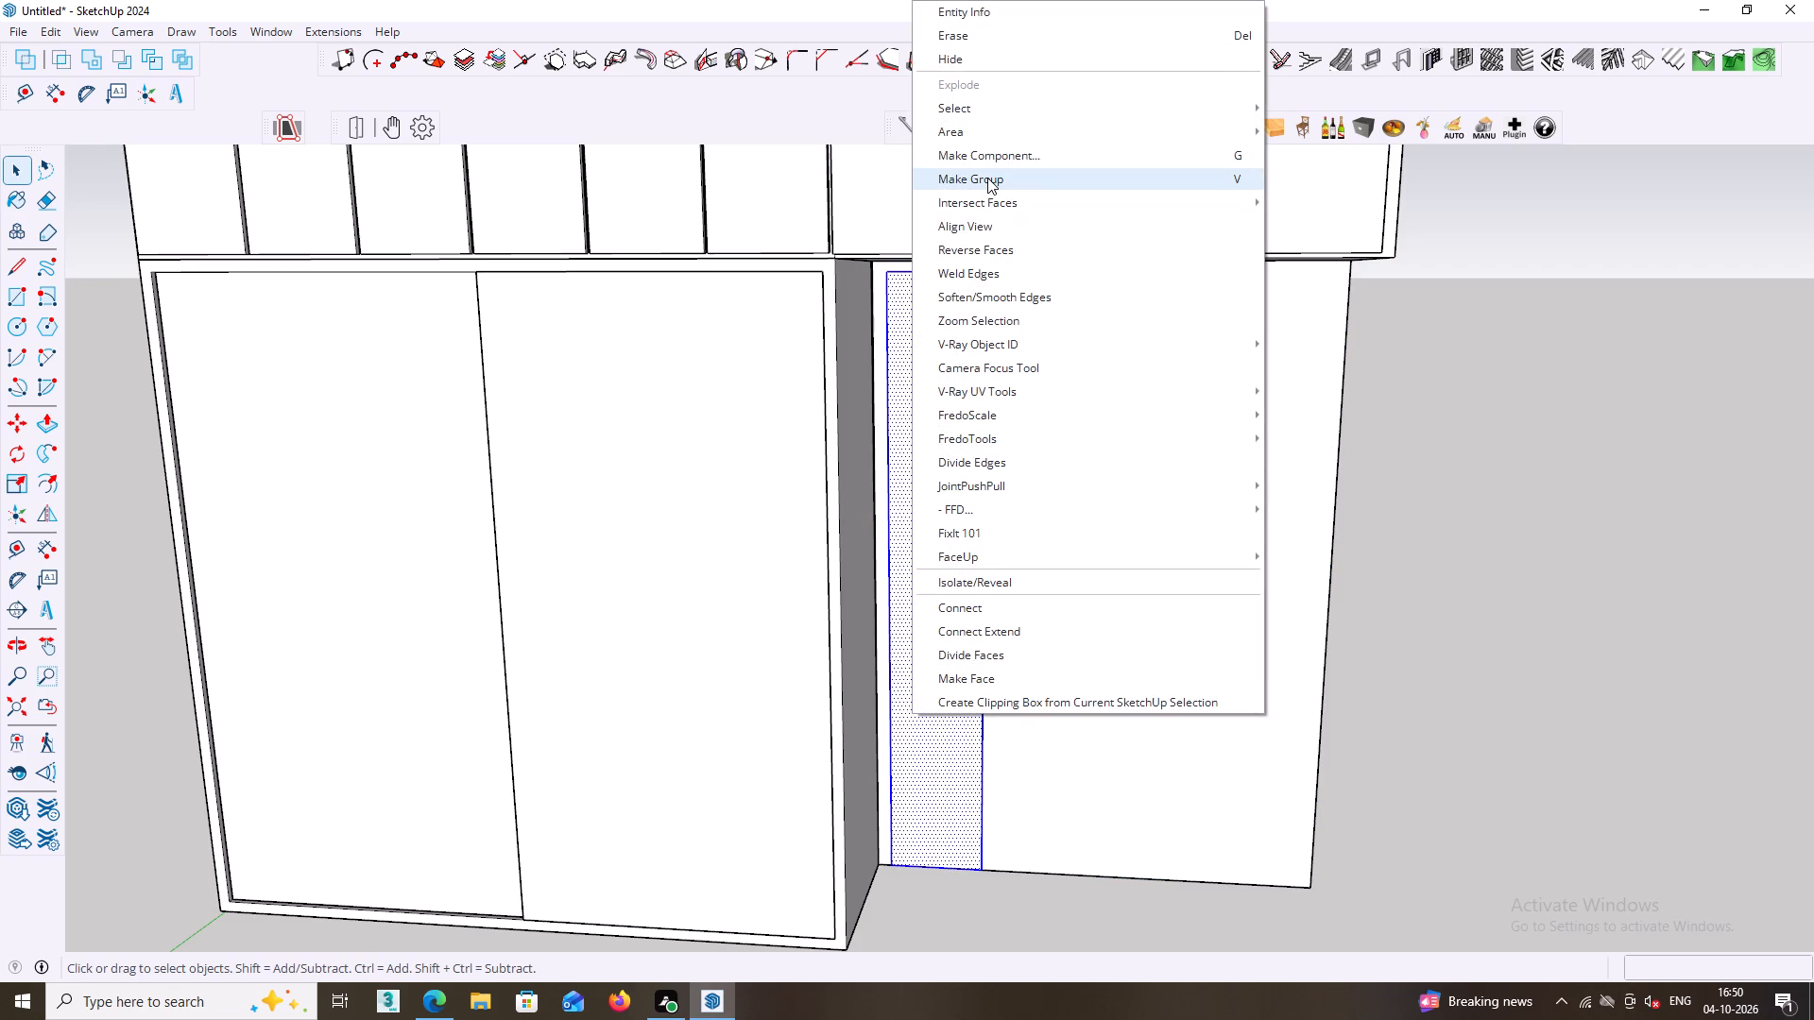
click(987, 178)
click(960, 372)
triple_click(960, 372)
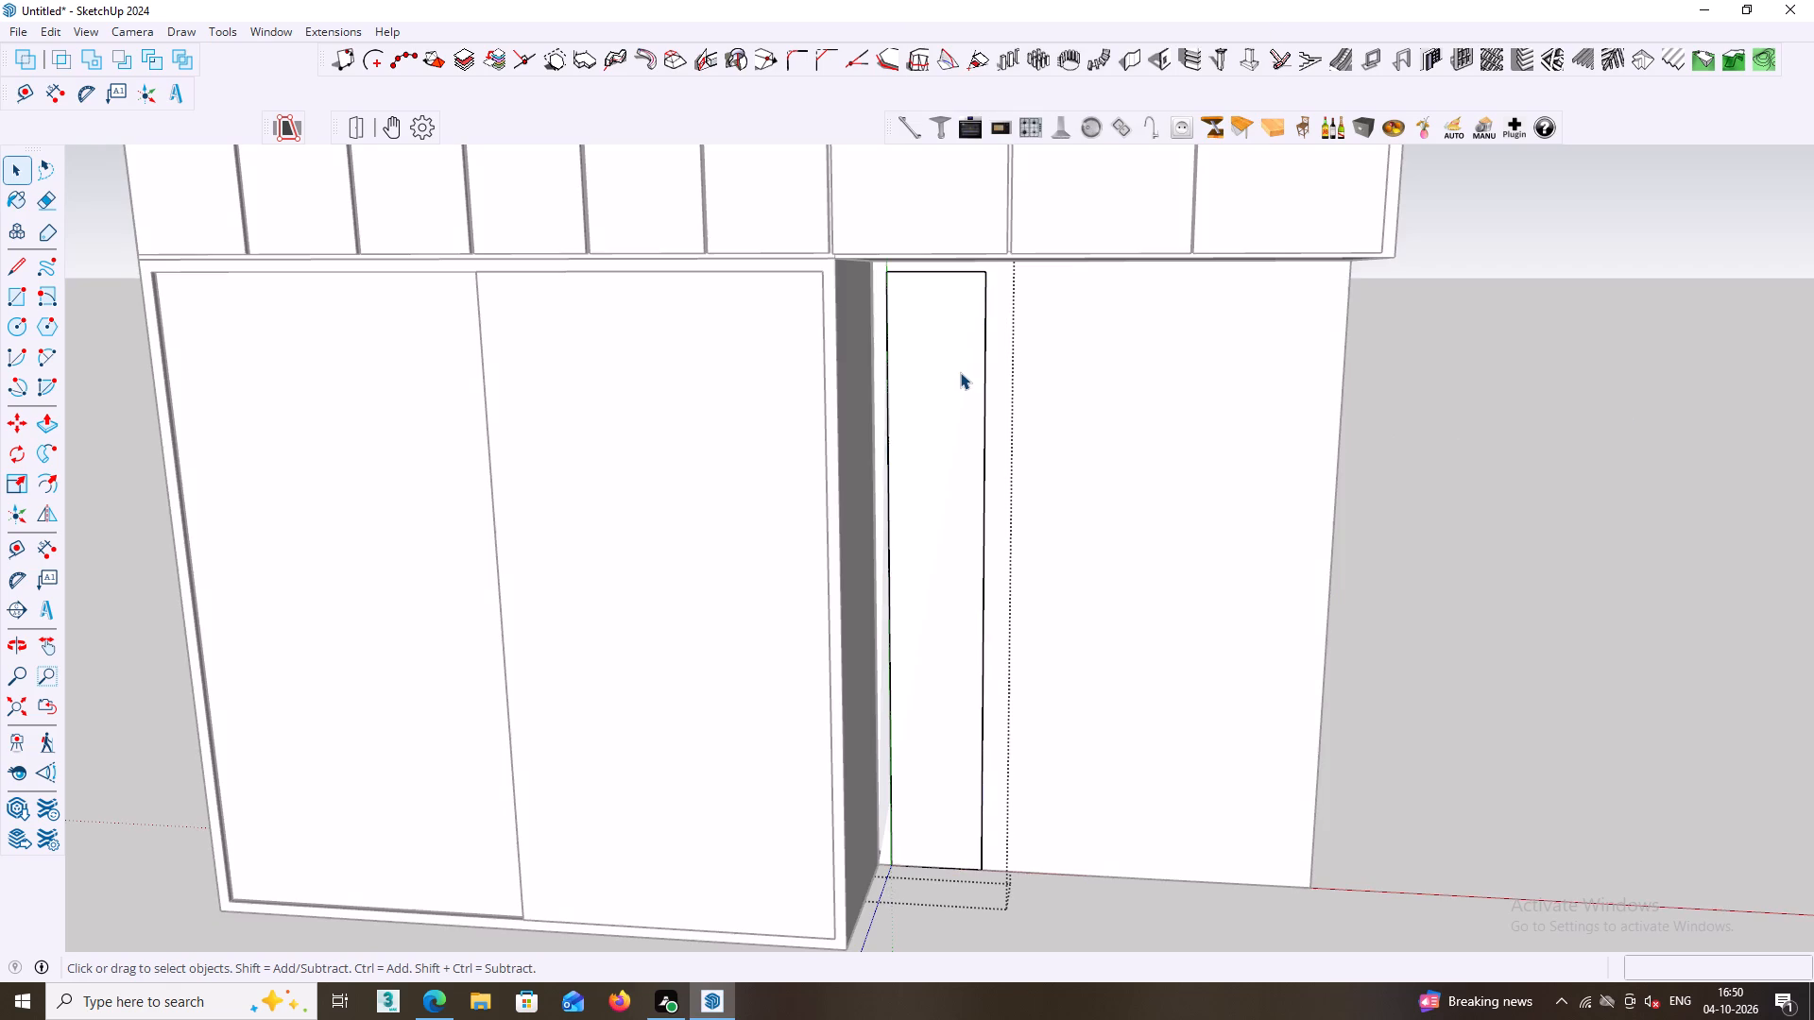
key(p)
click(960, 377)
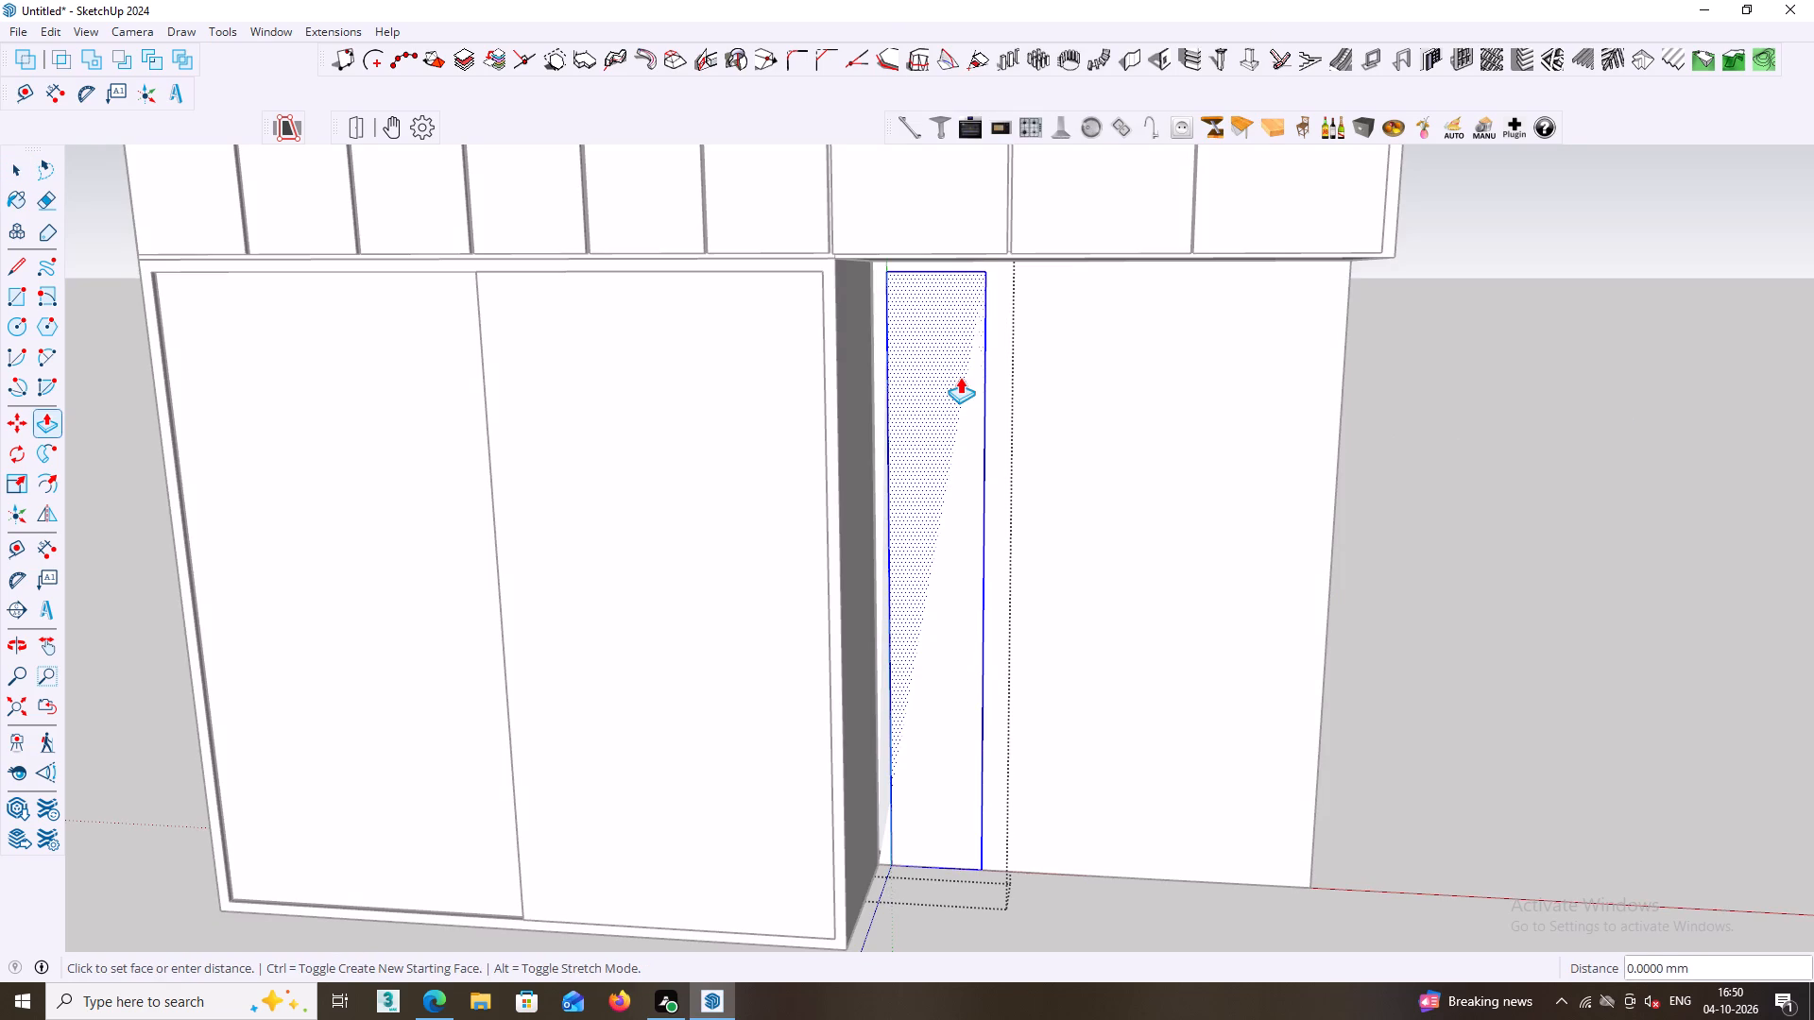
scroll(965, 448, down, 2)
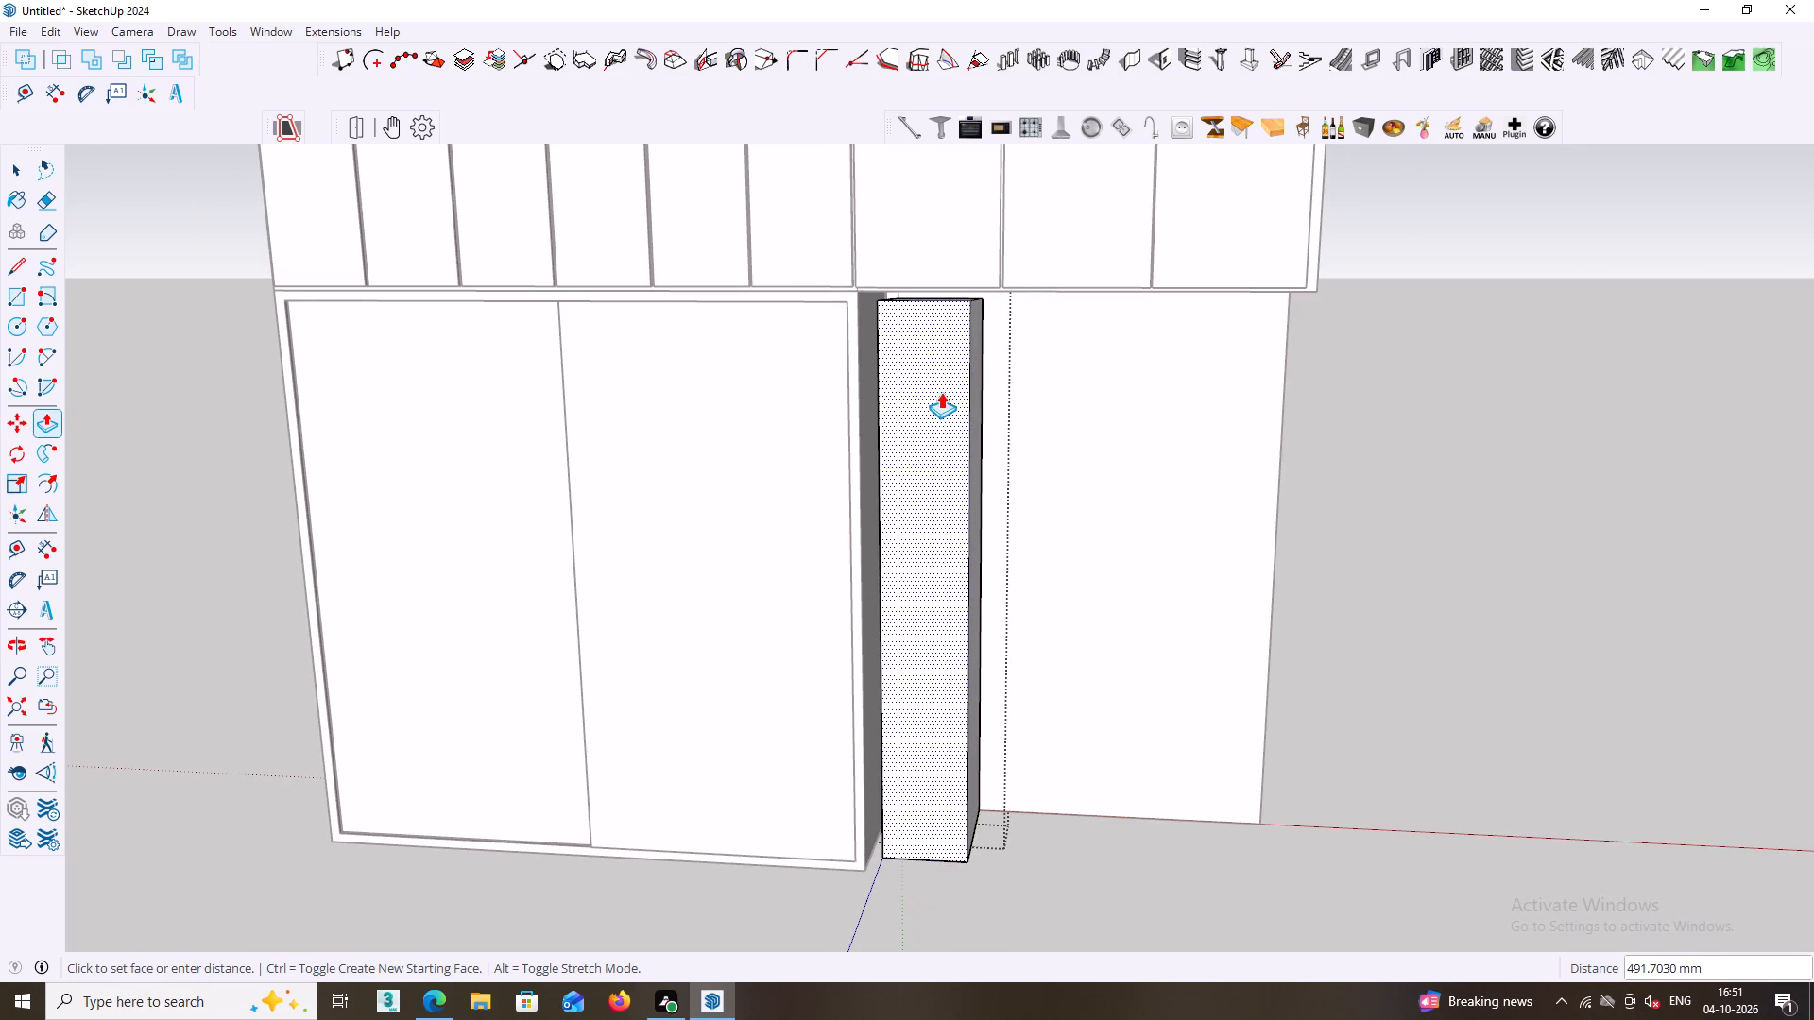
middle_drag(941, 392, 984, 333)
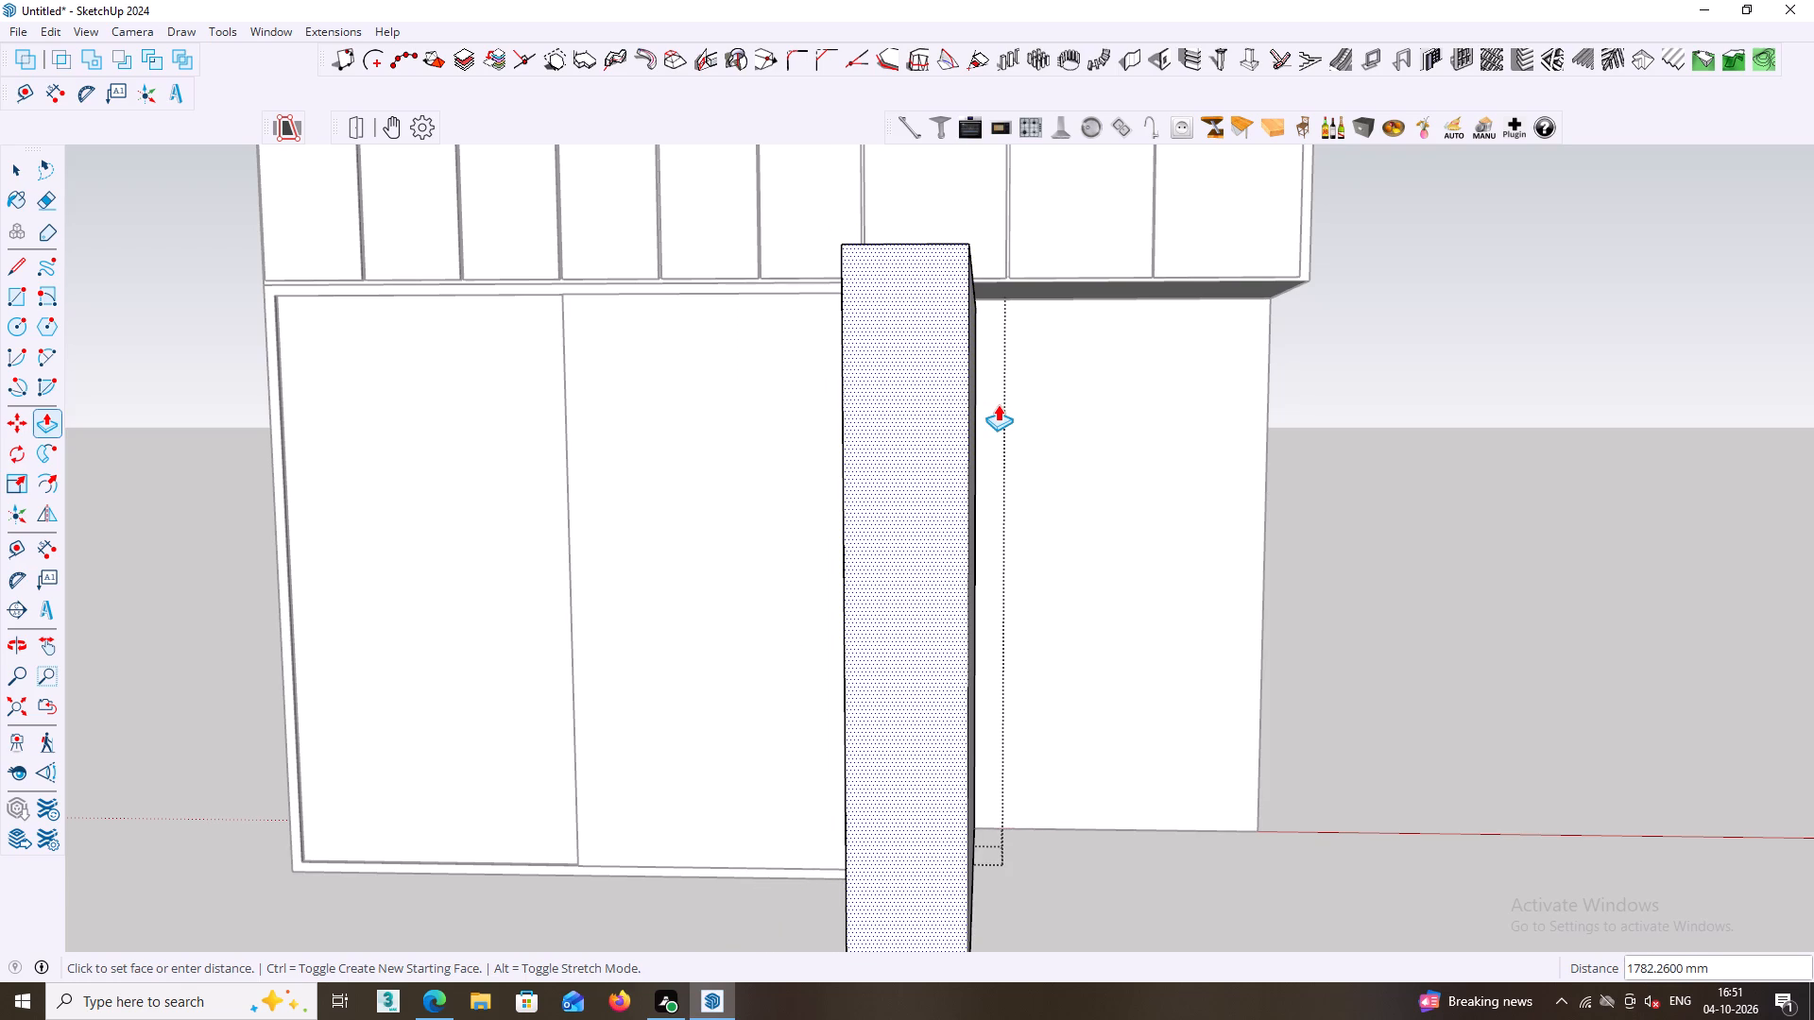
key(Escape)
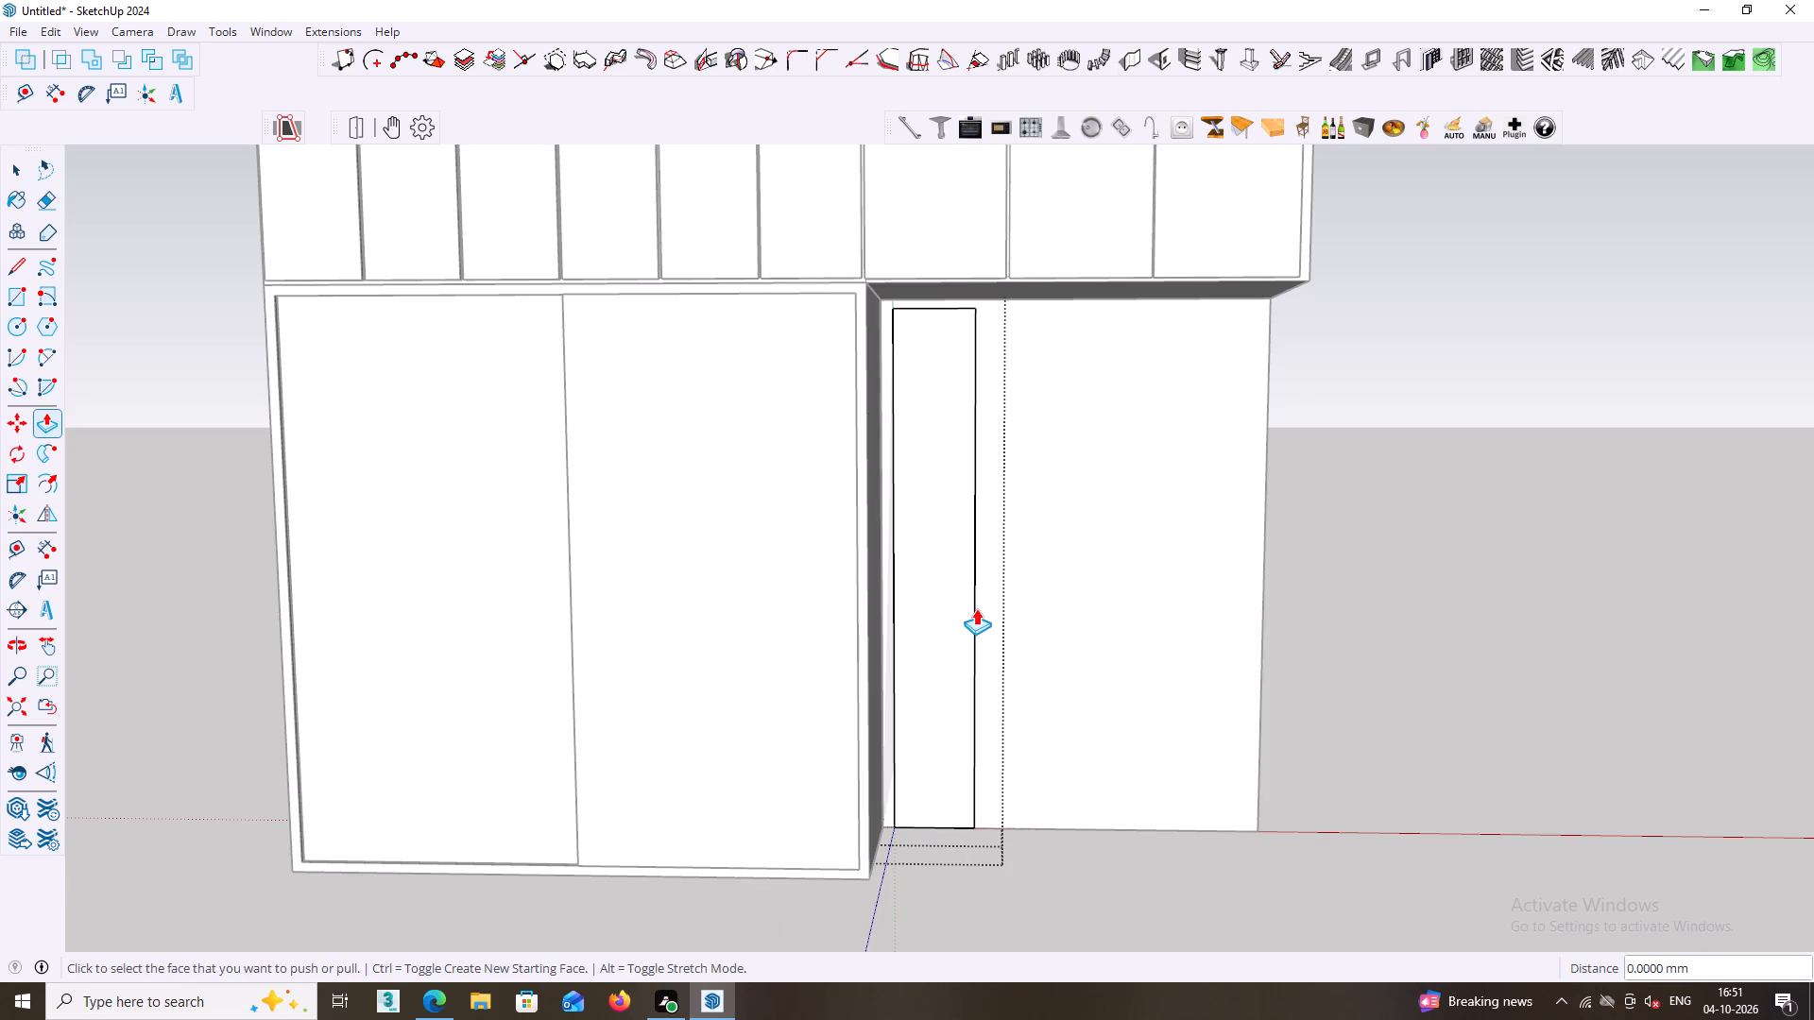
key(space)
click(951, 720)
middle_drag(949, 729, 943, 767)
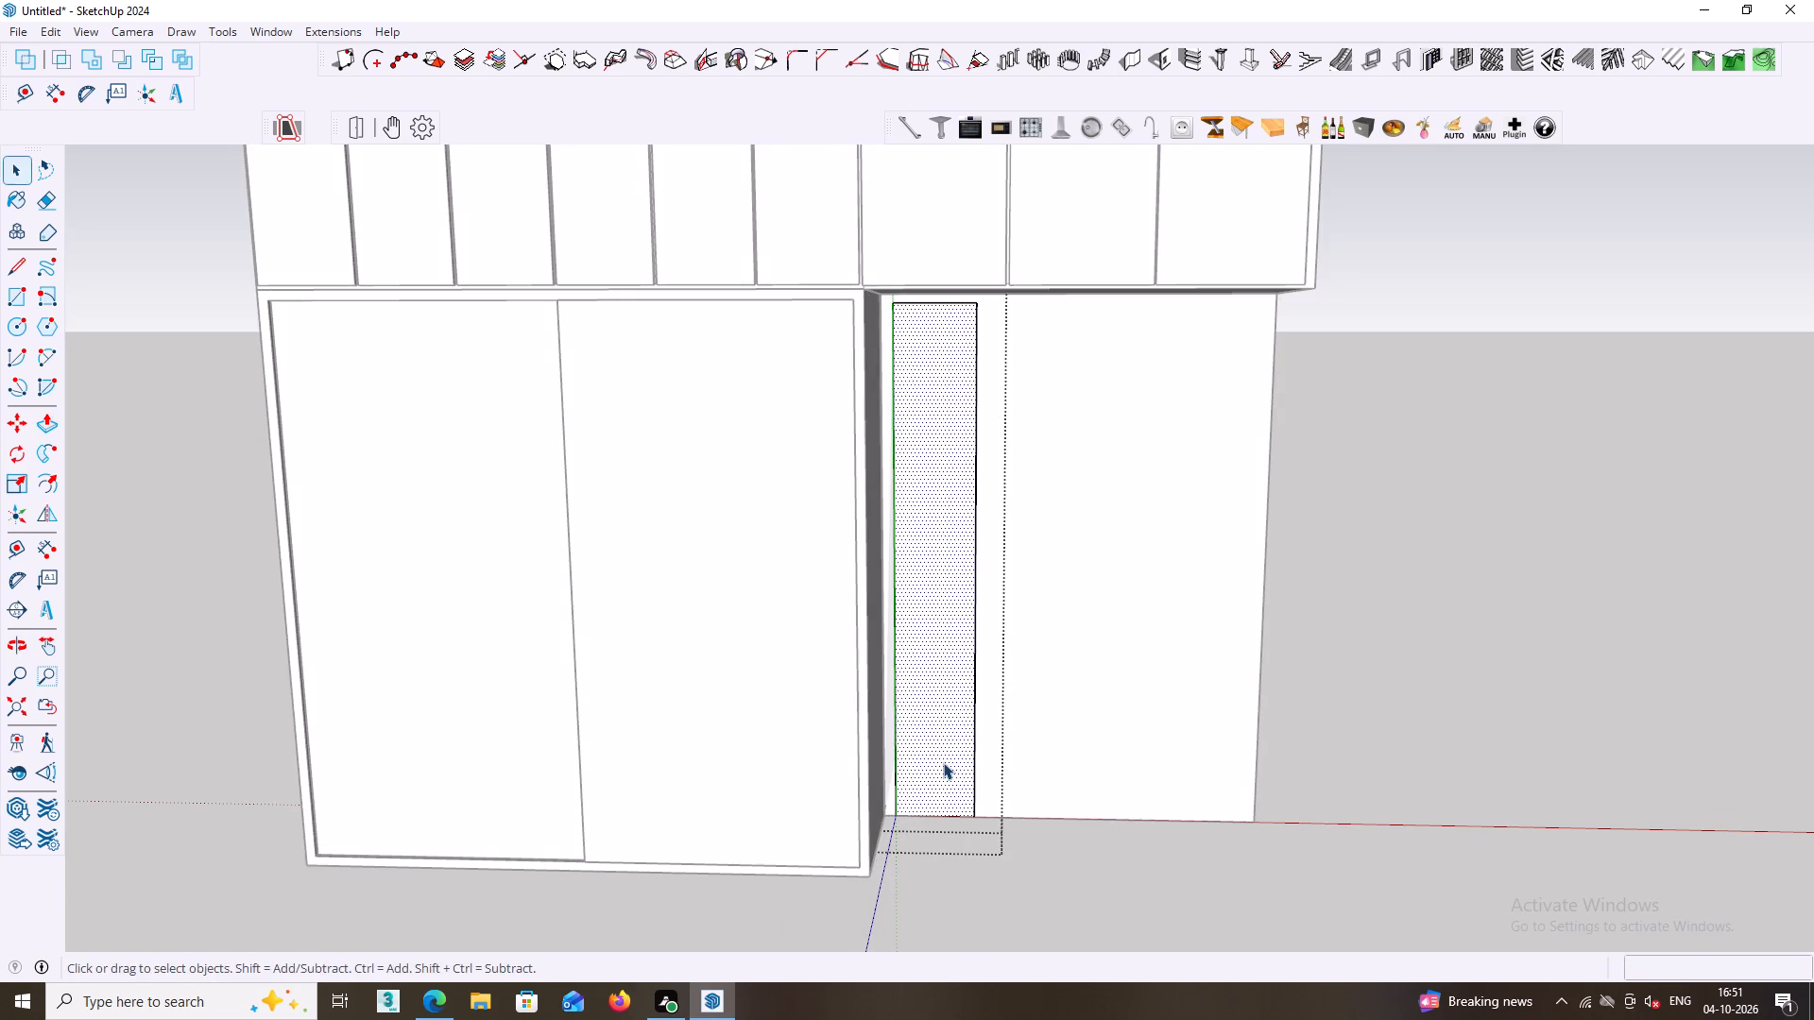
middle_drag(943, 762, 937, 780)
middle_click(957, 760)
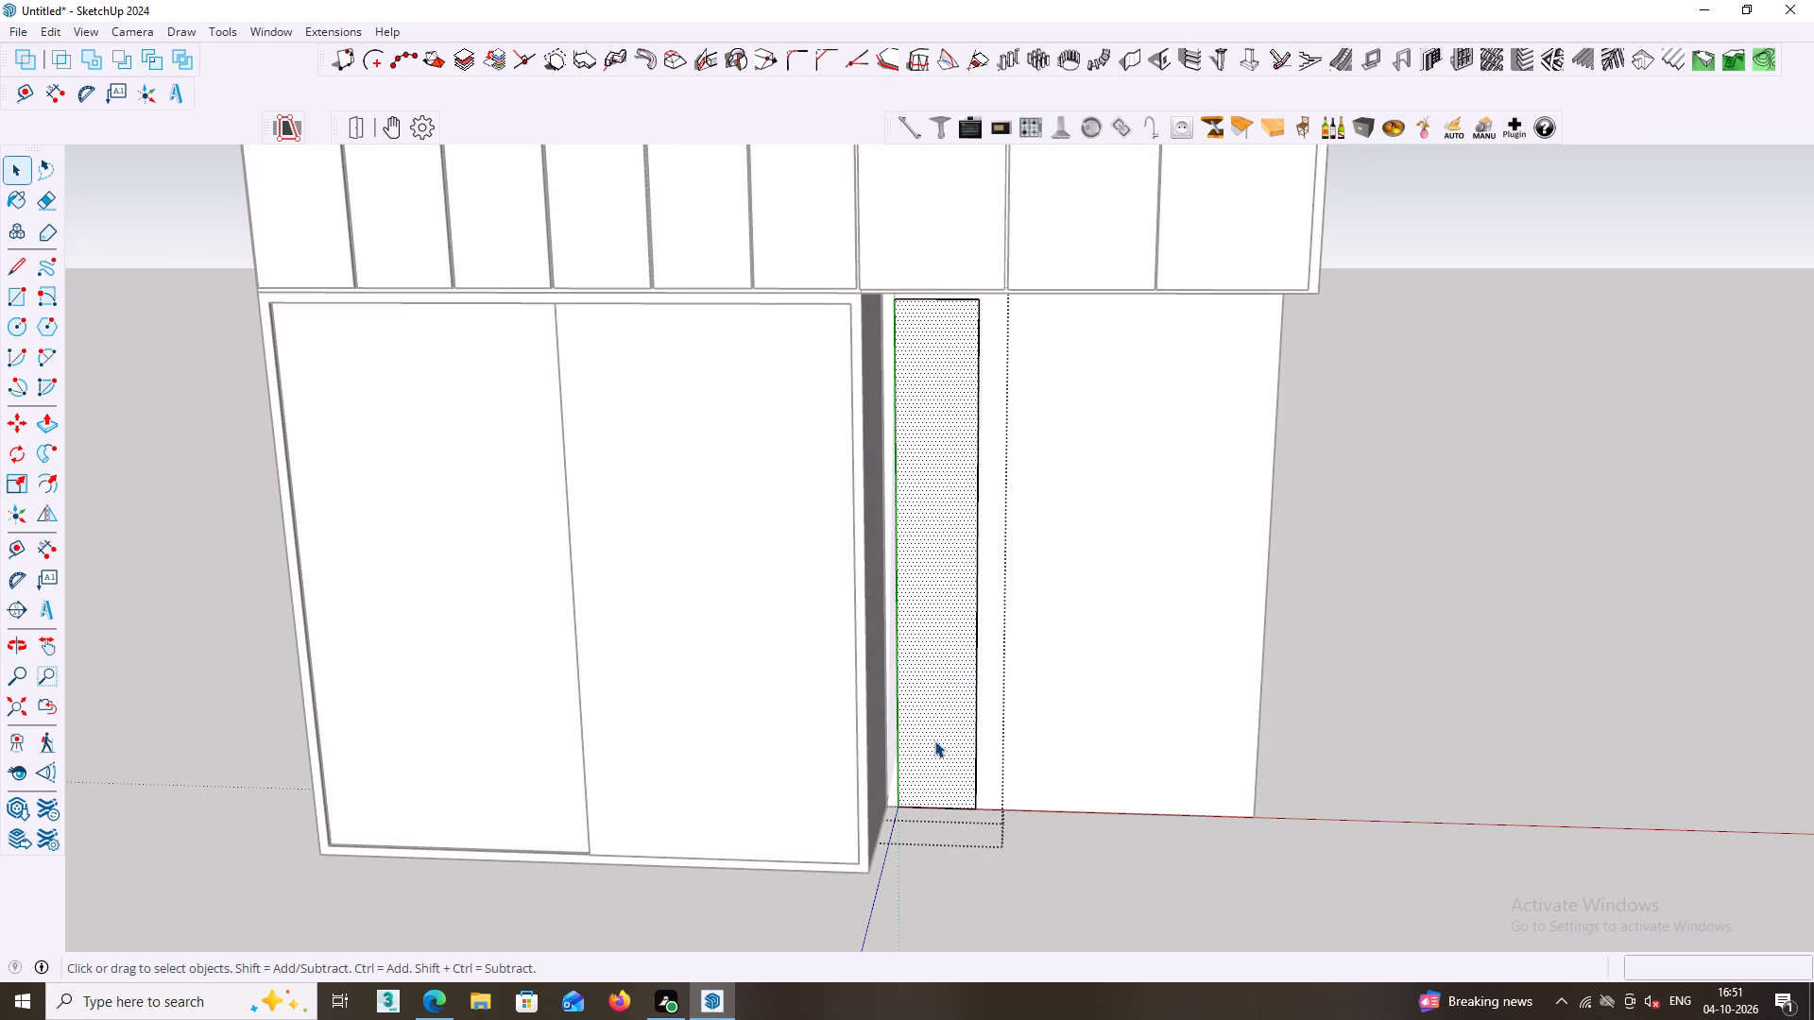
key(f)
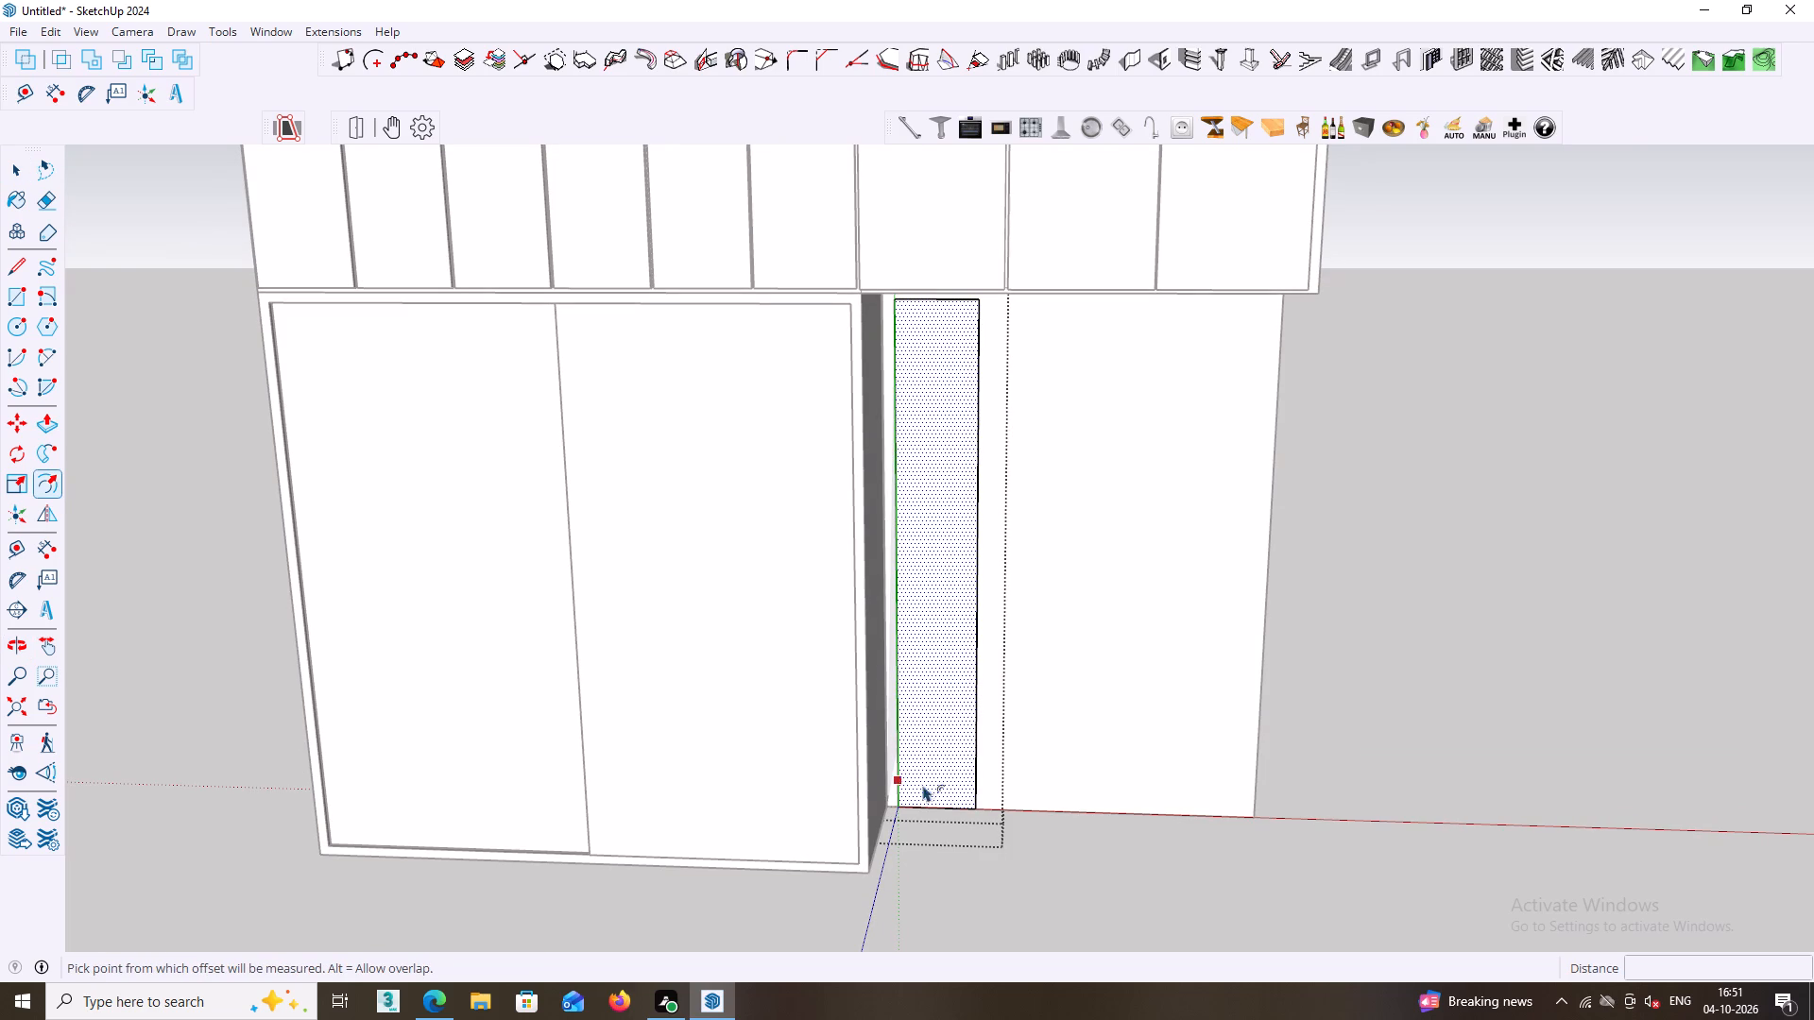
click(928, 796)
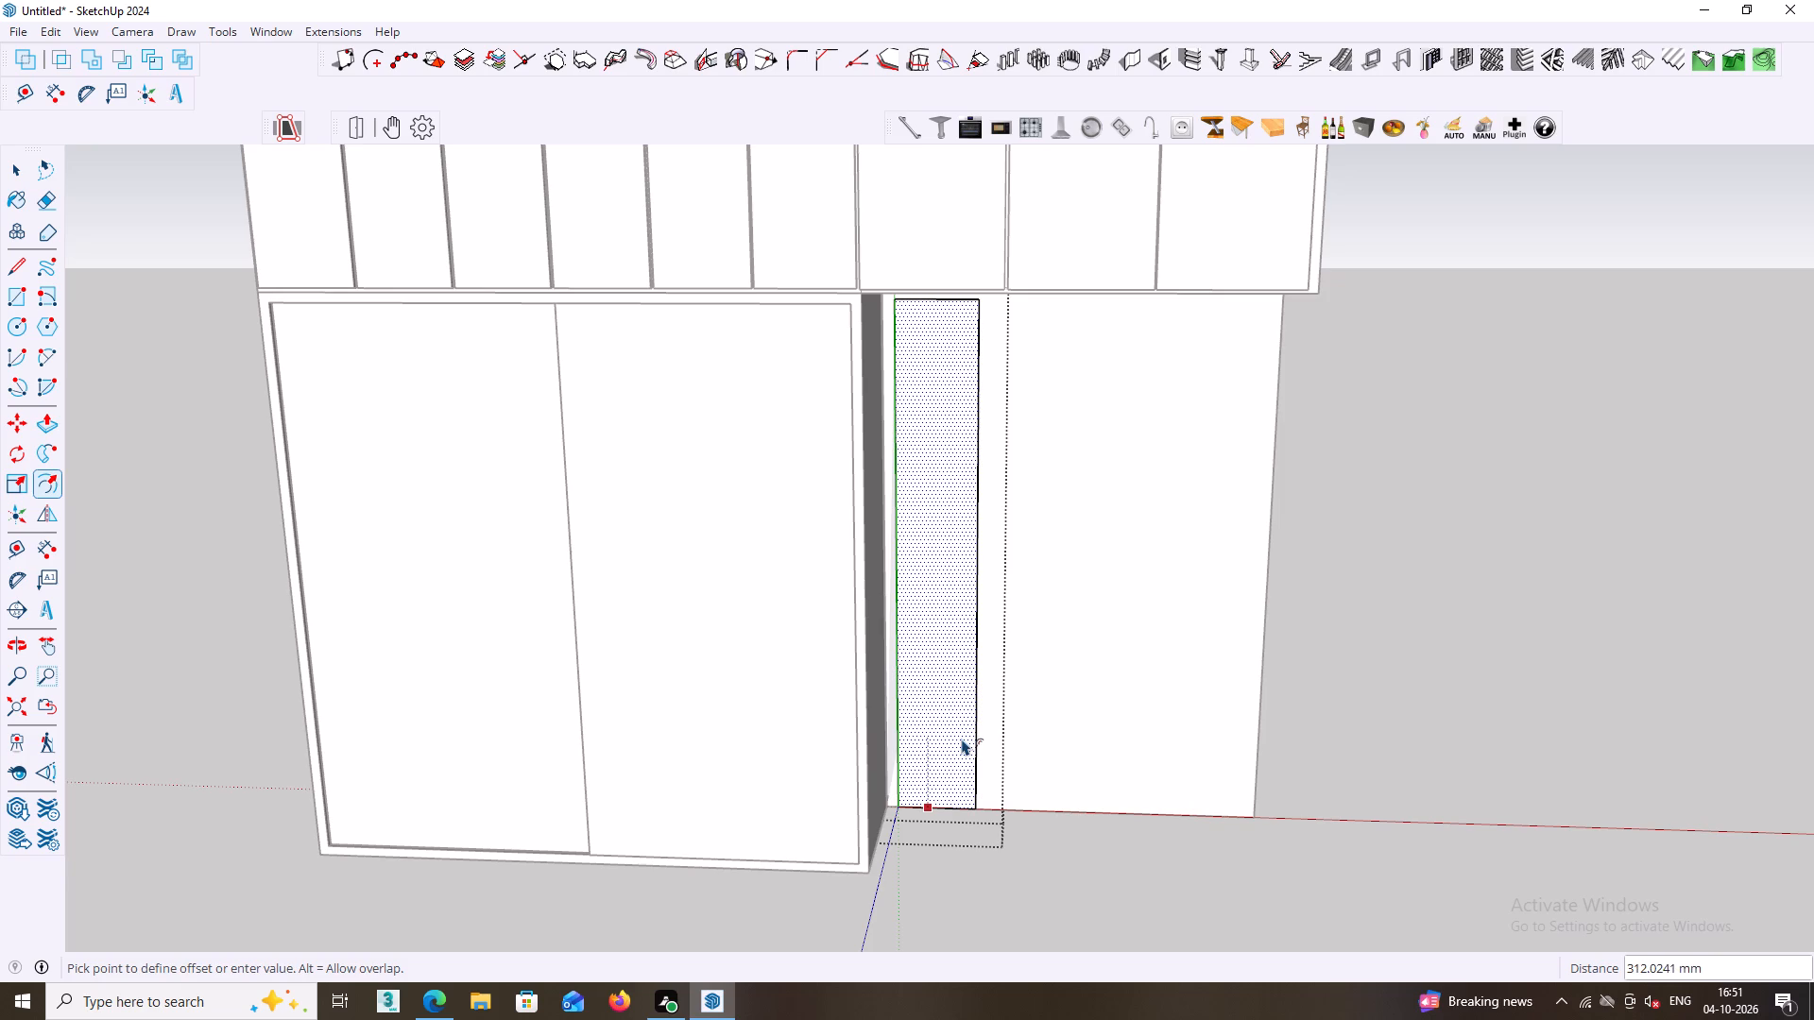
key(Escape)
Draw a horizontal line about 327 mm long across the tall rectangle in its lower third, splitting the face in two.
key(l)
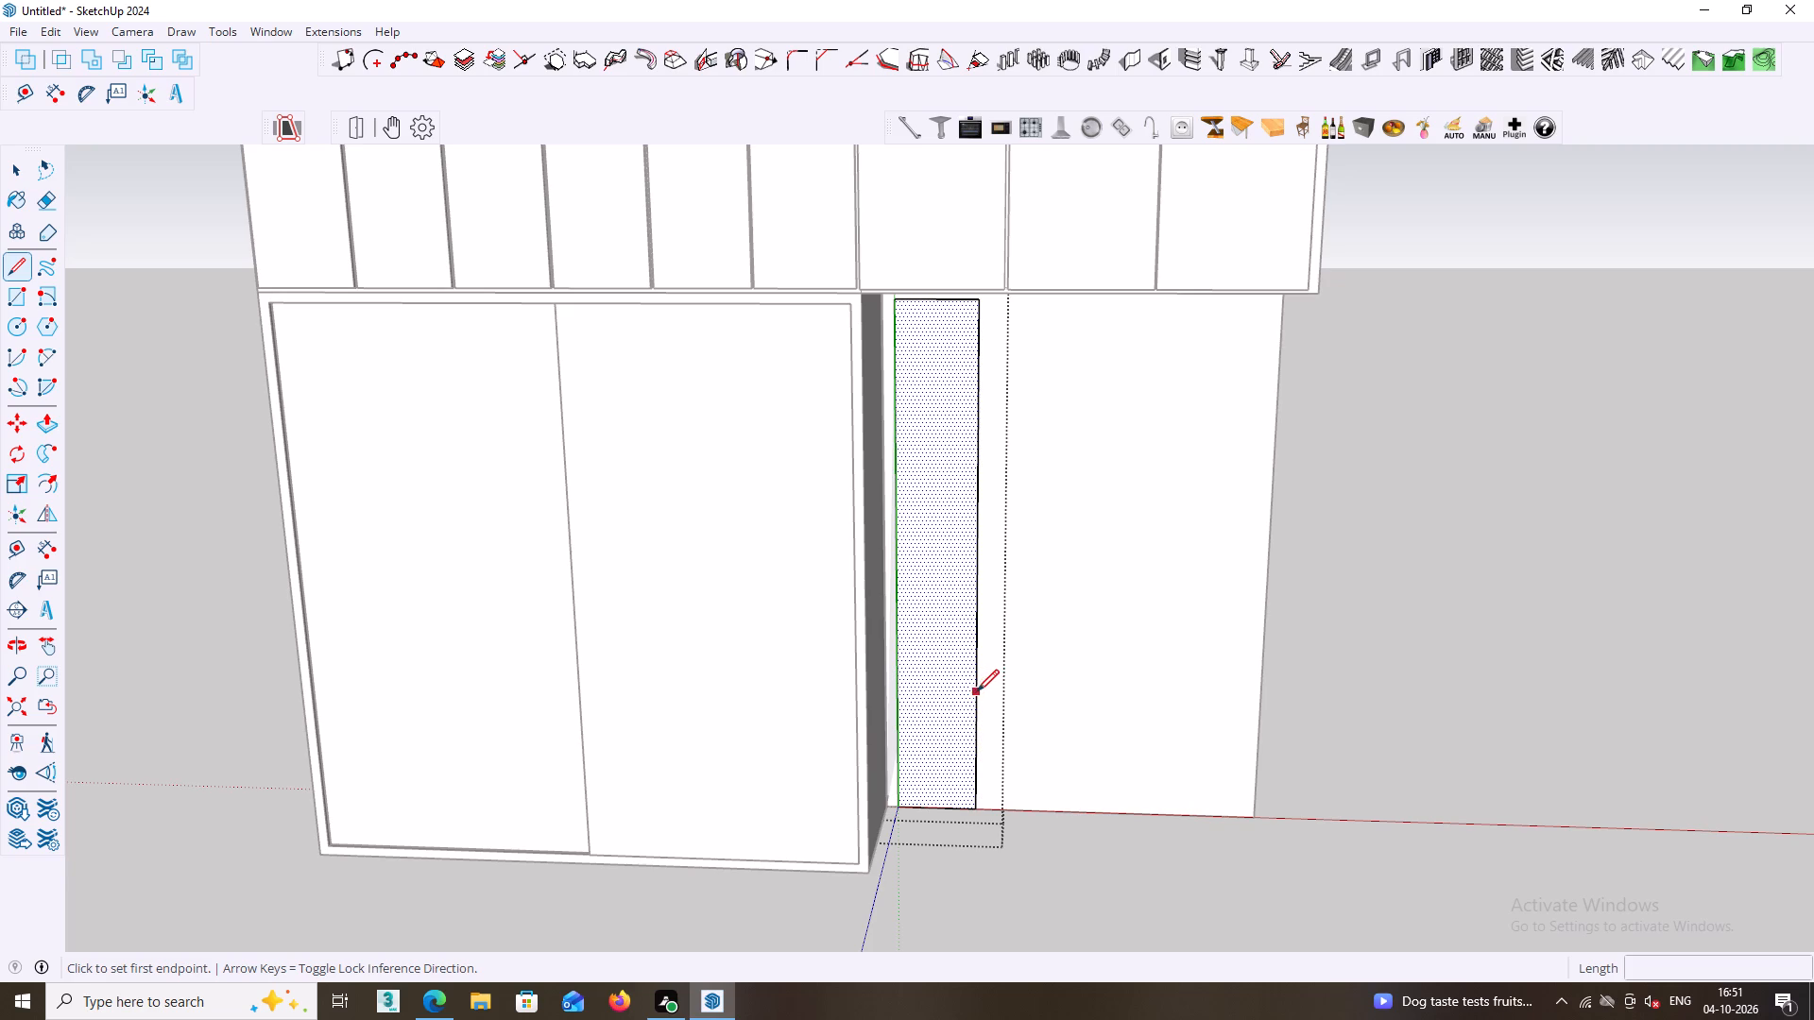
scroll(972, 675, up, 2)
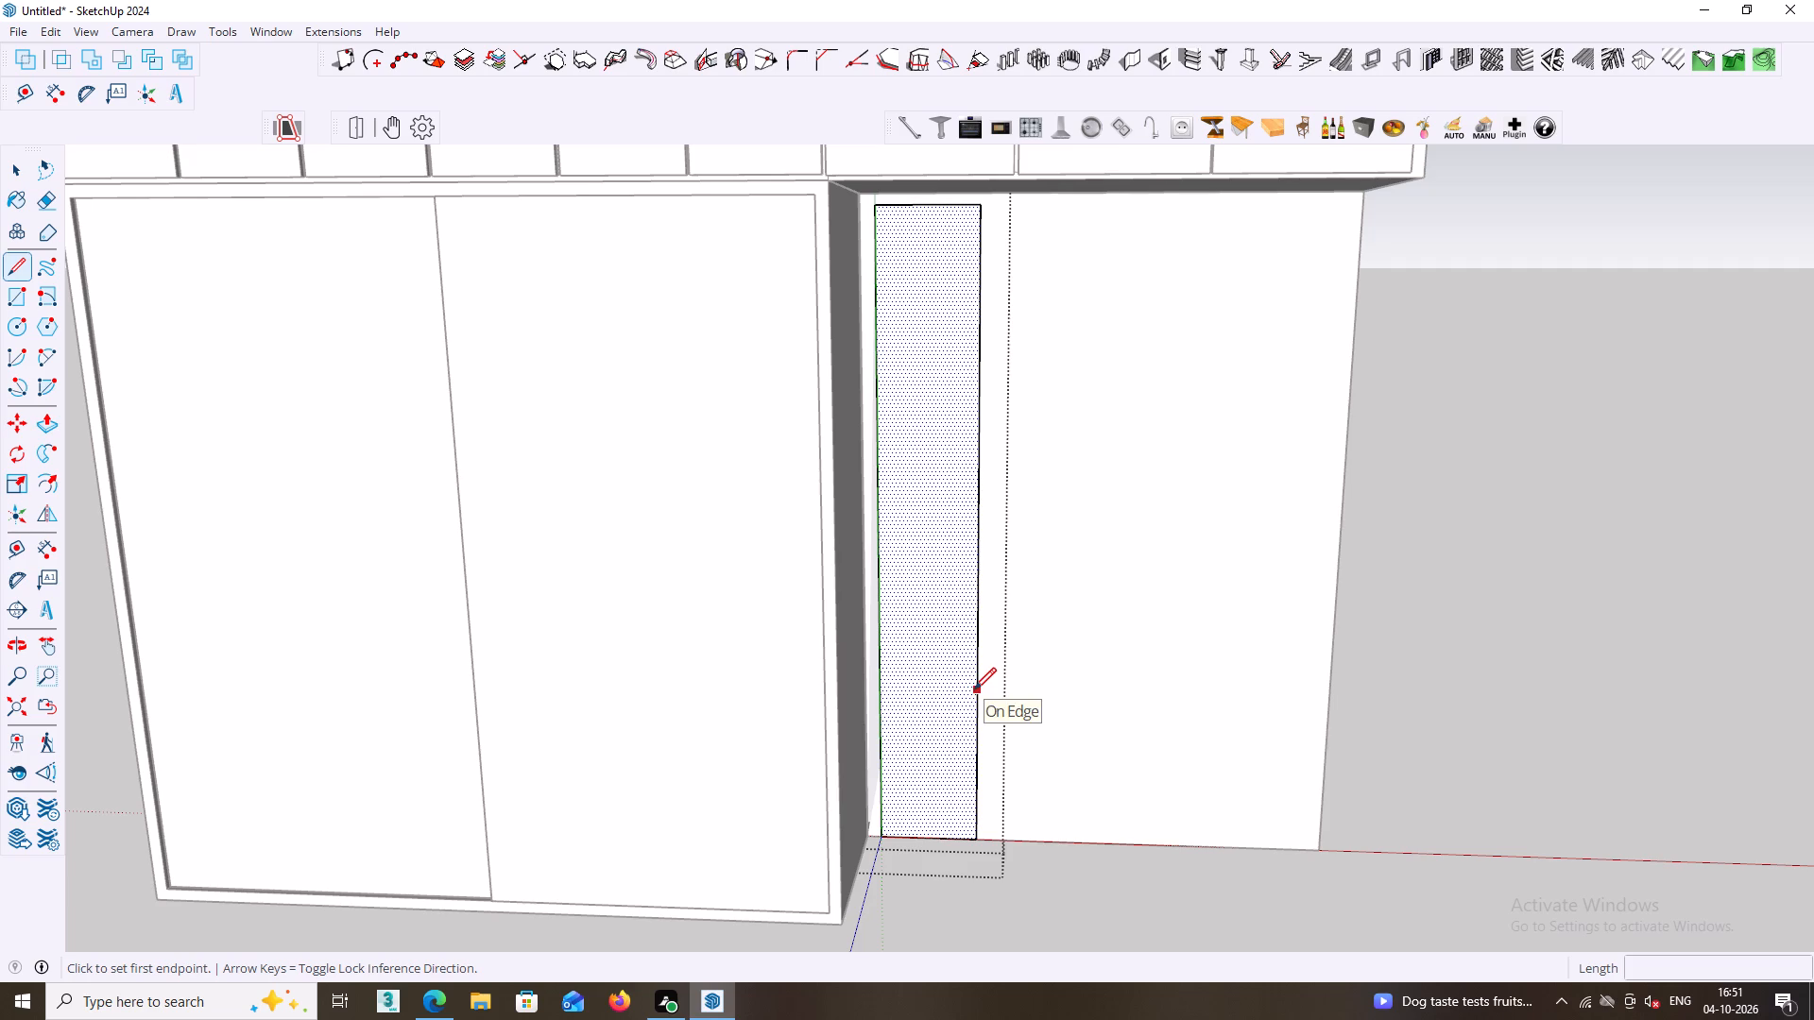
double_click(974, 689)
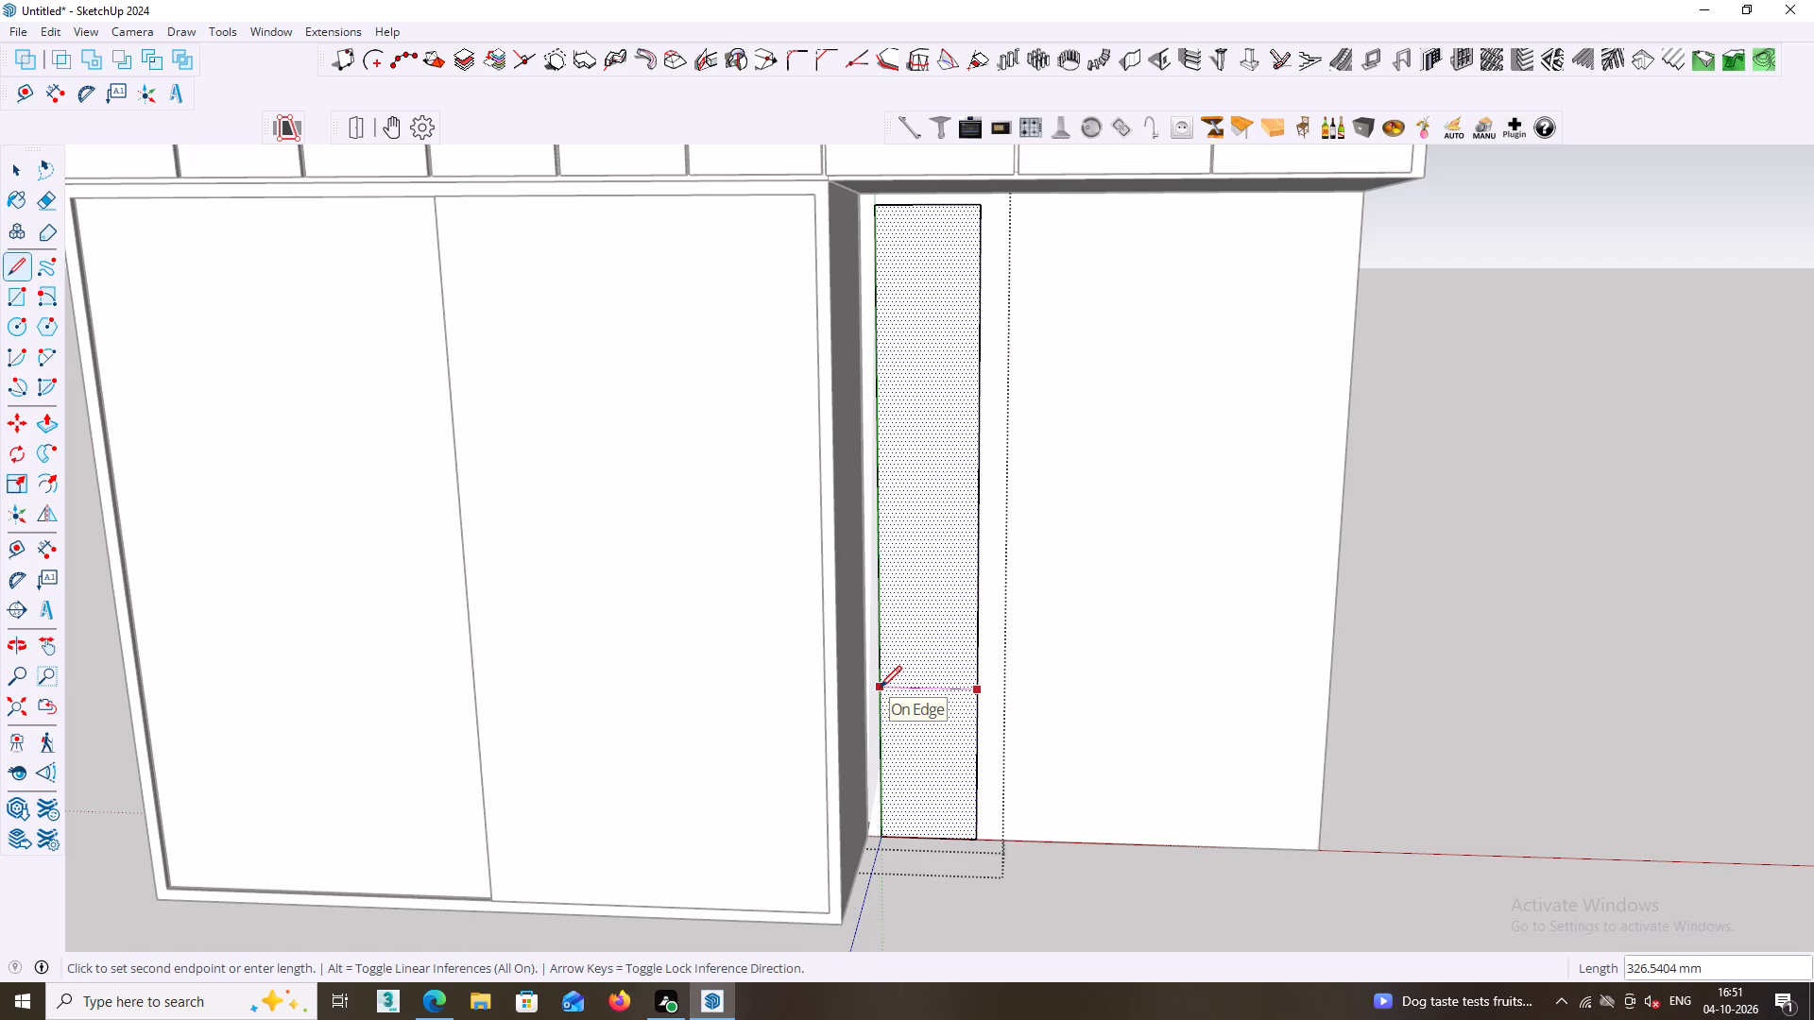
key(Escape)
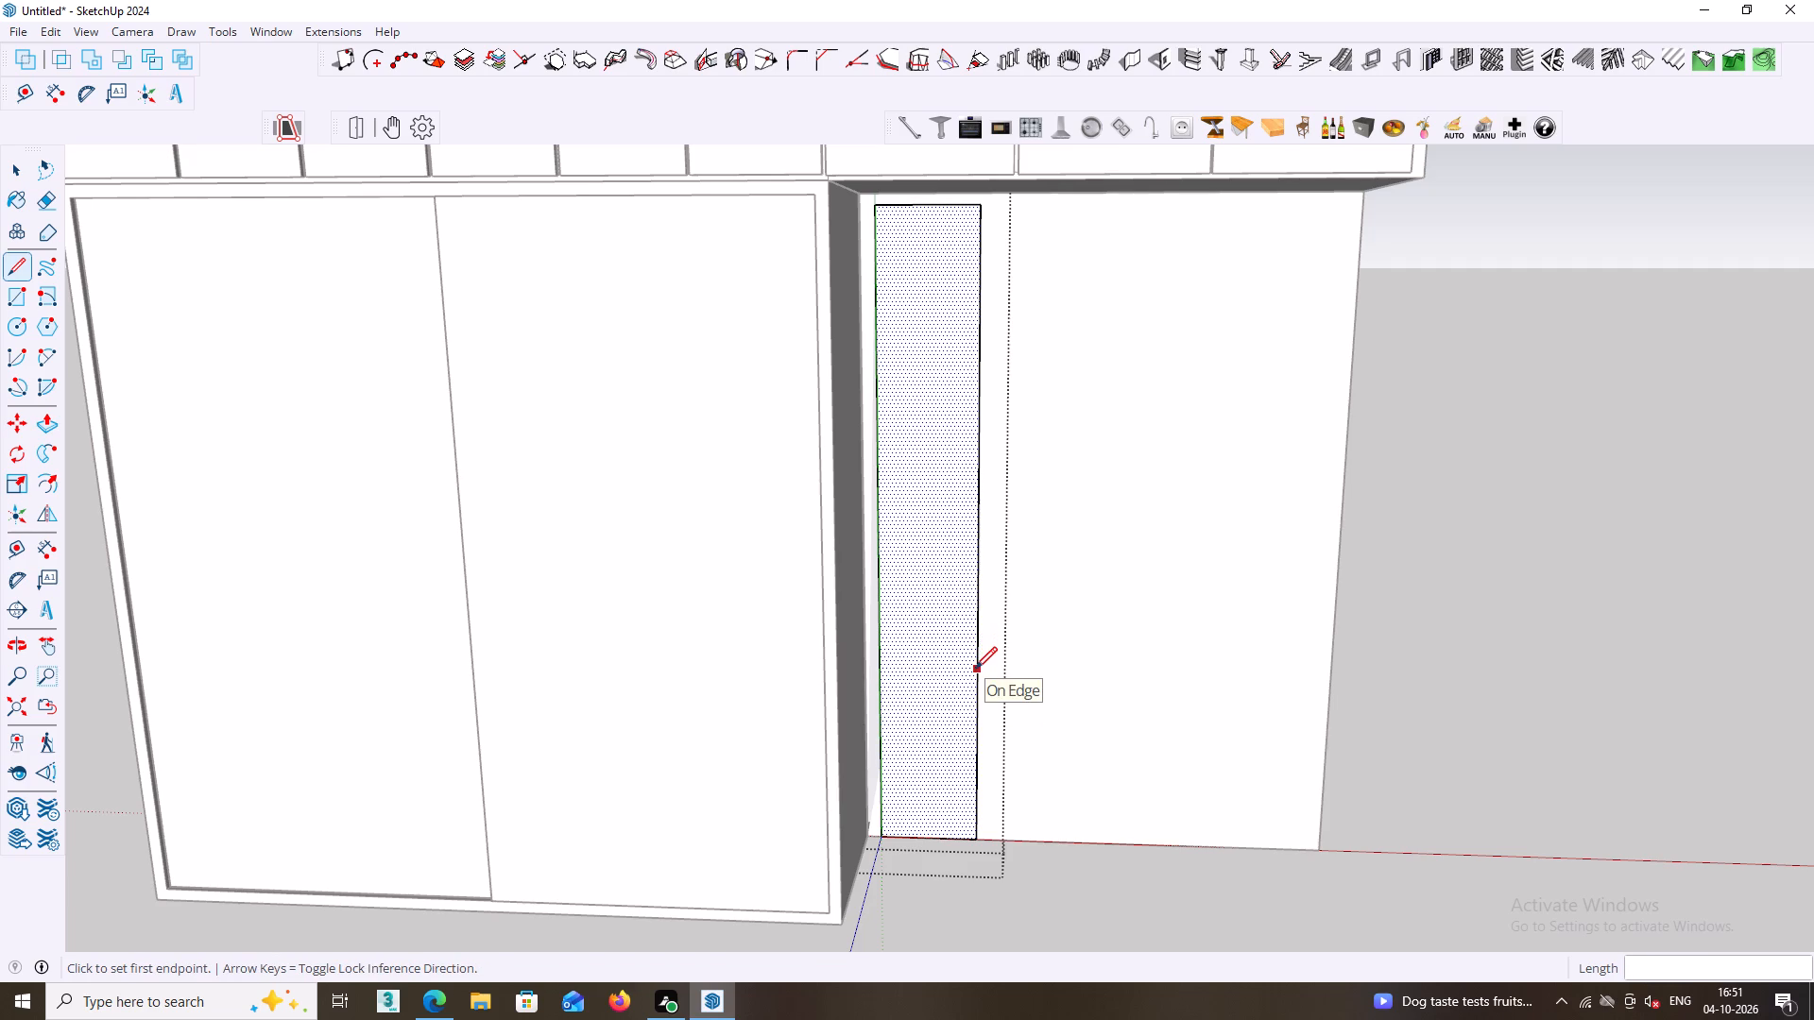
scroll(972, 669, down, 2)
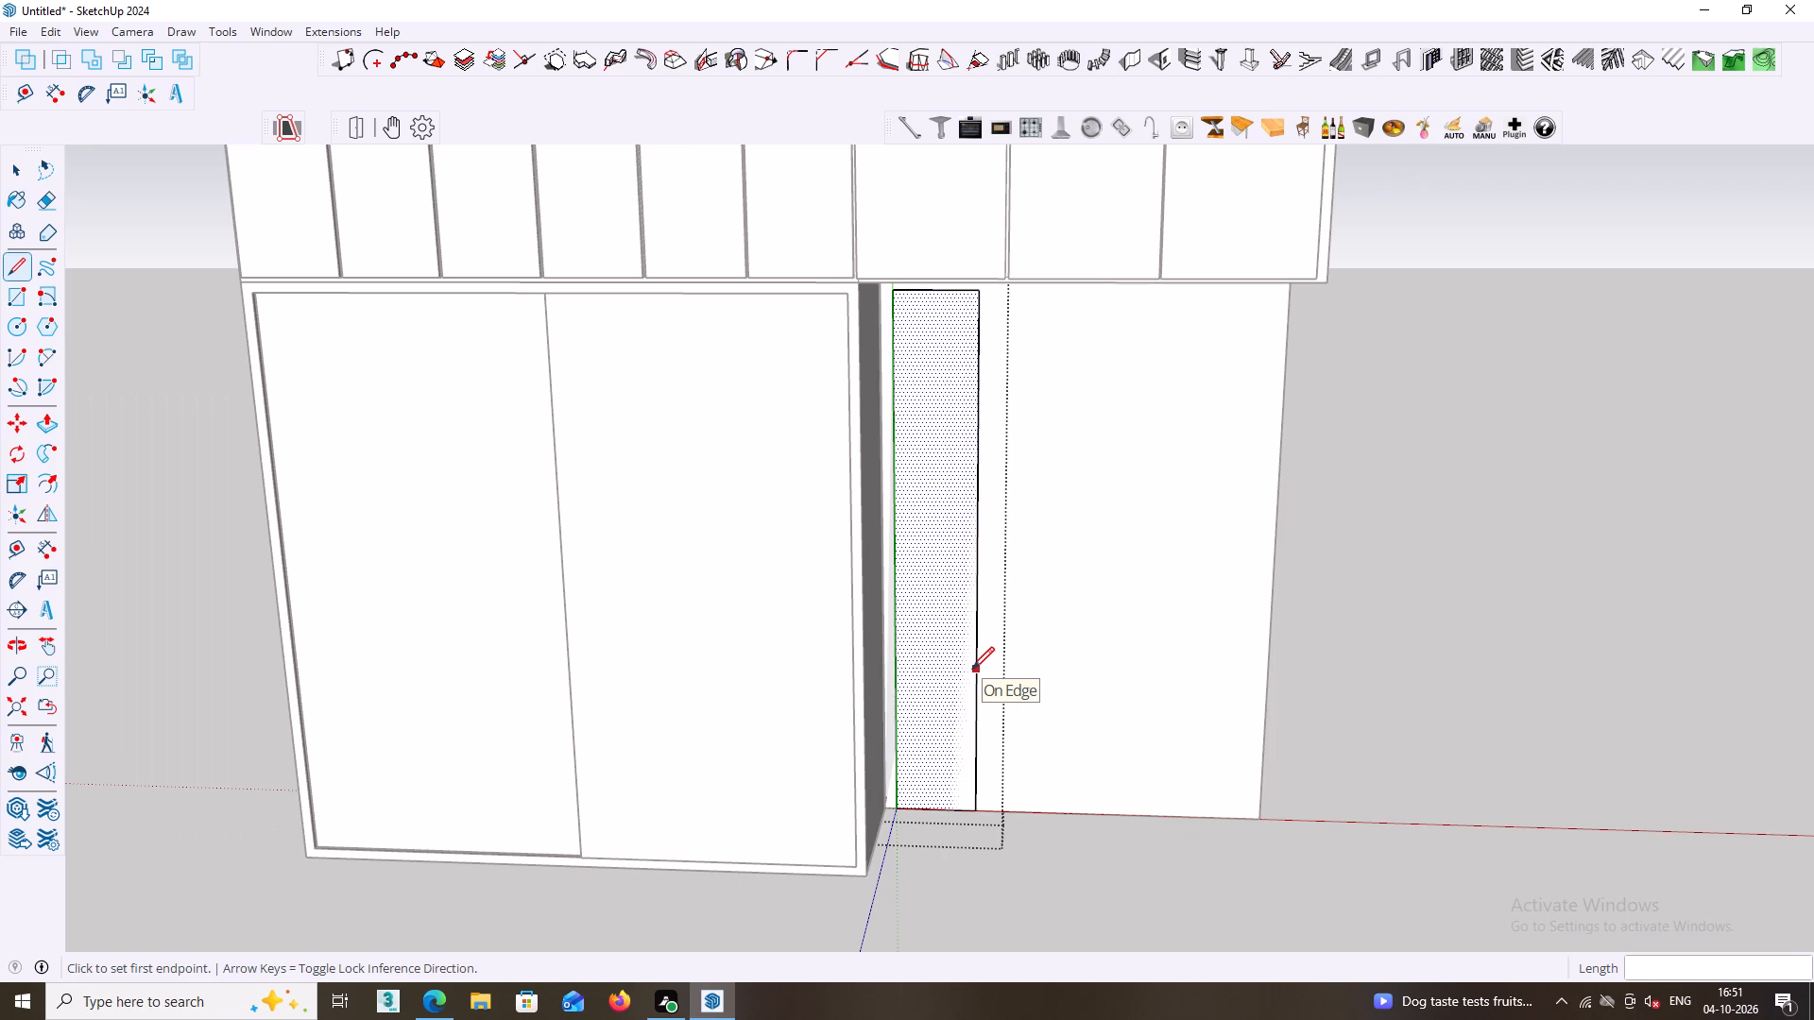
click(972, 669)
click(895, 676)
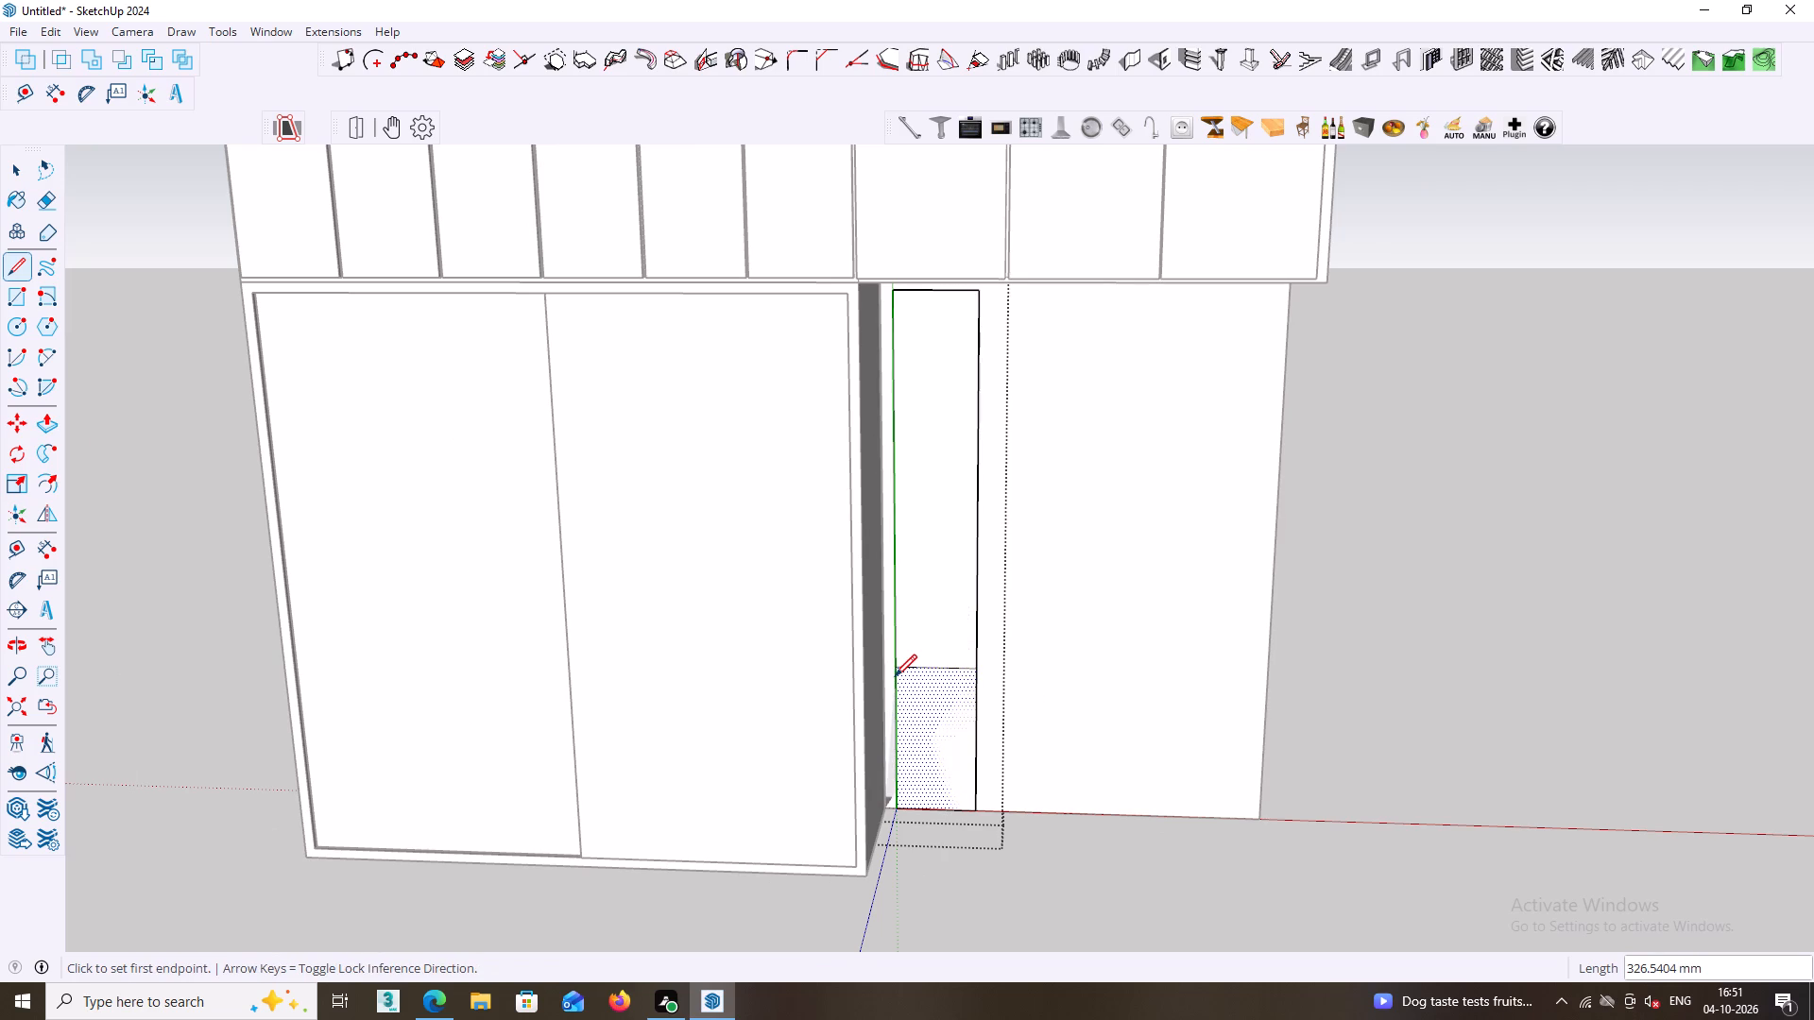
key(space)
Offset the outline of the tall rectangle's lower section 18 mm inward to form a frame border.
click(929, 689)
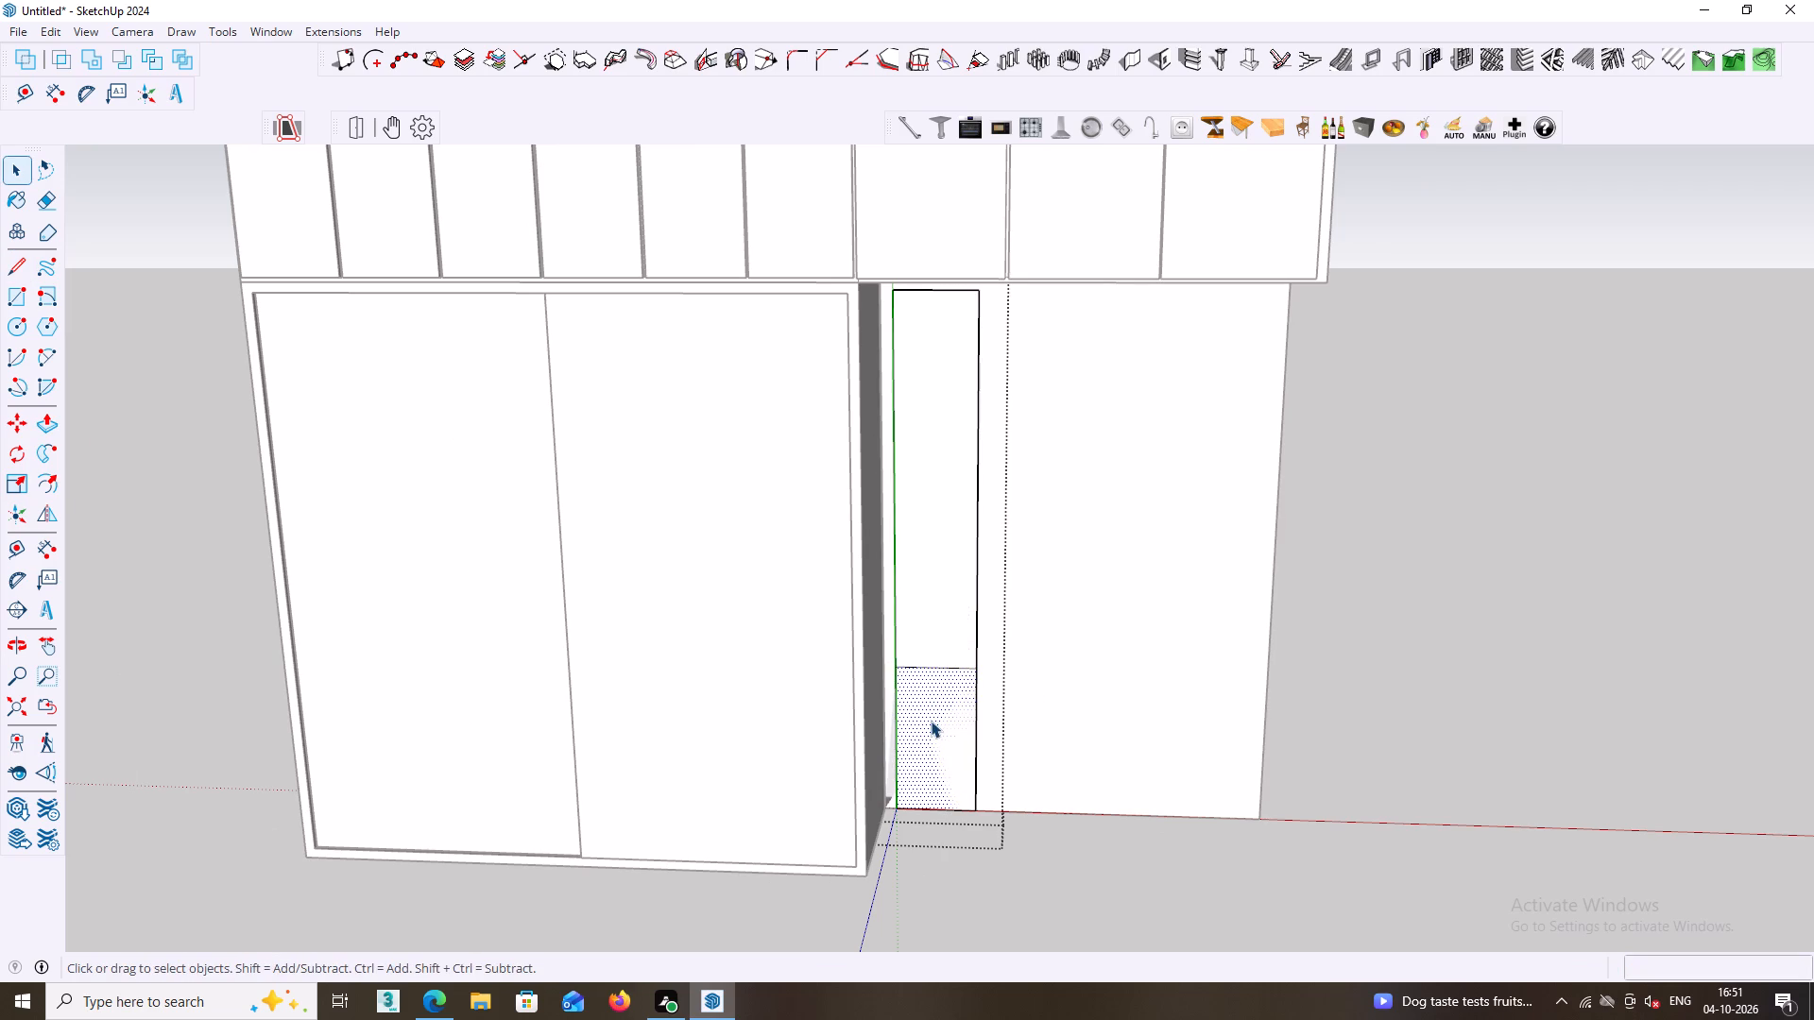
key(f)
click(931, 761)
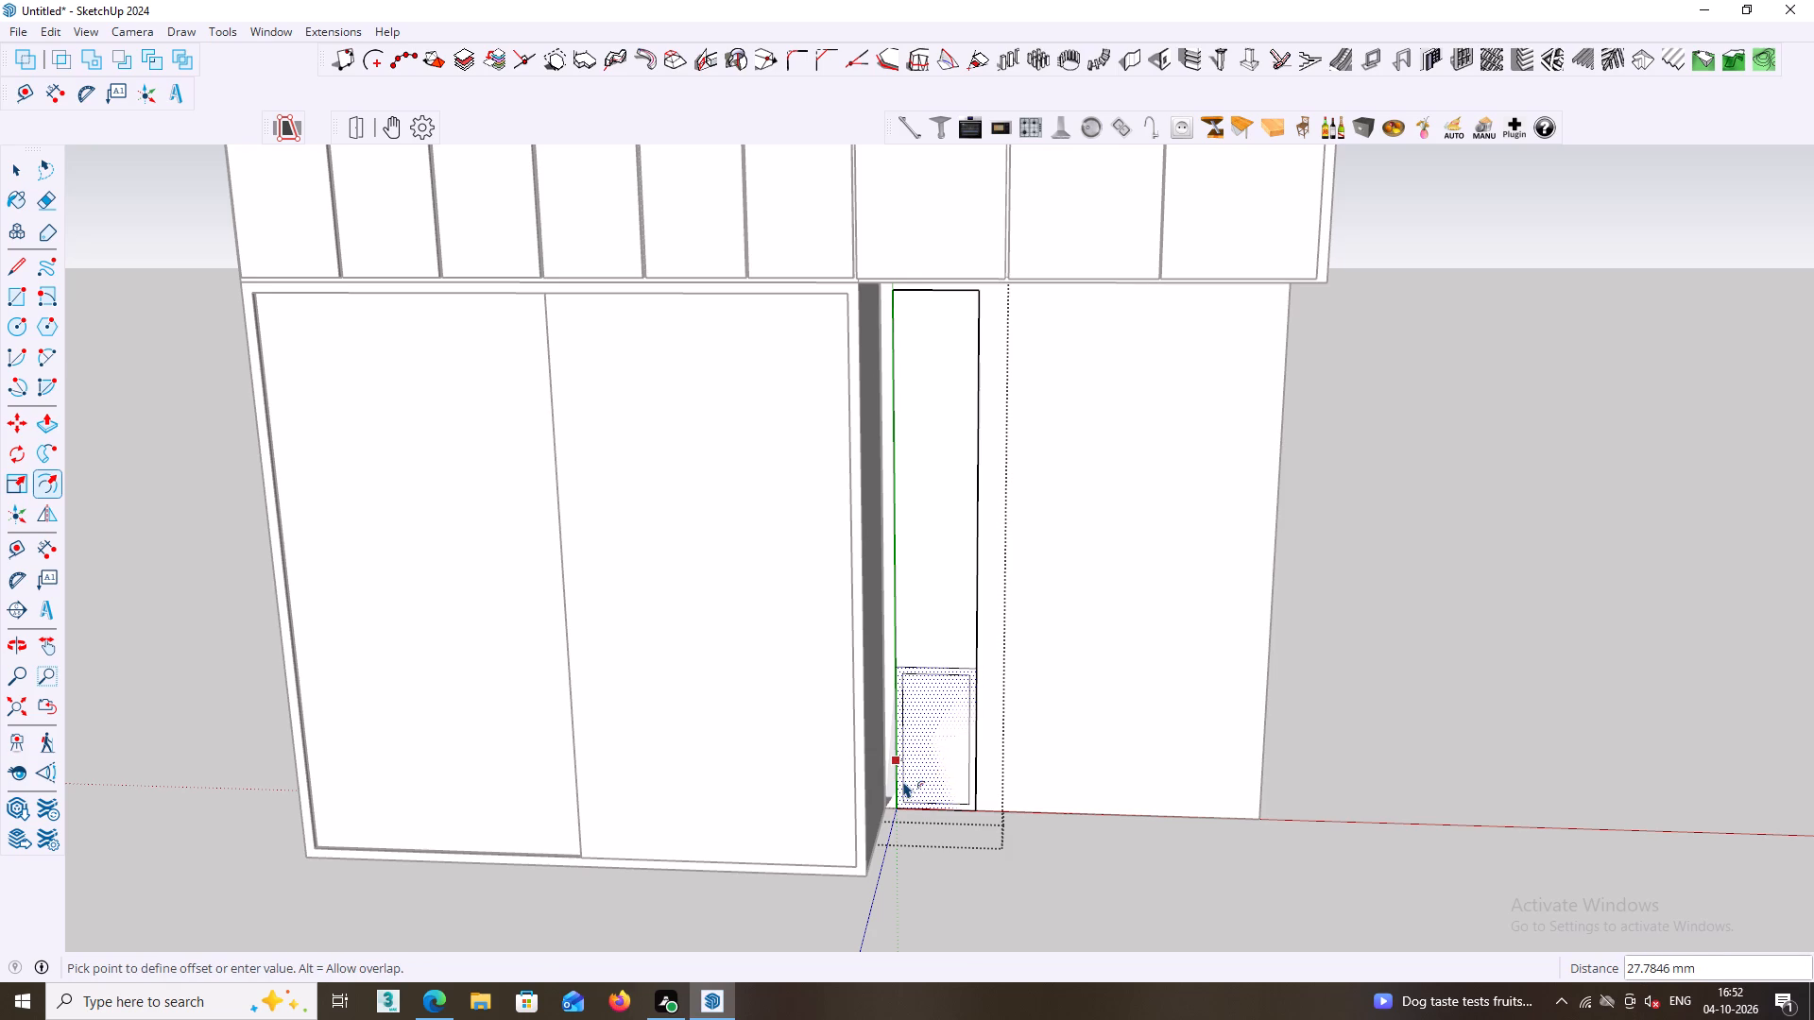
text(18)
key(Return)
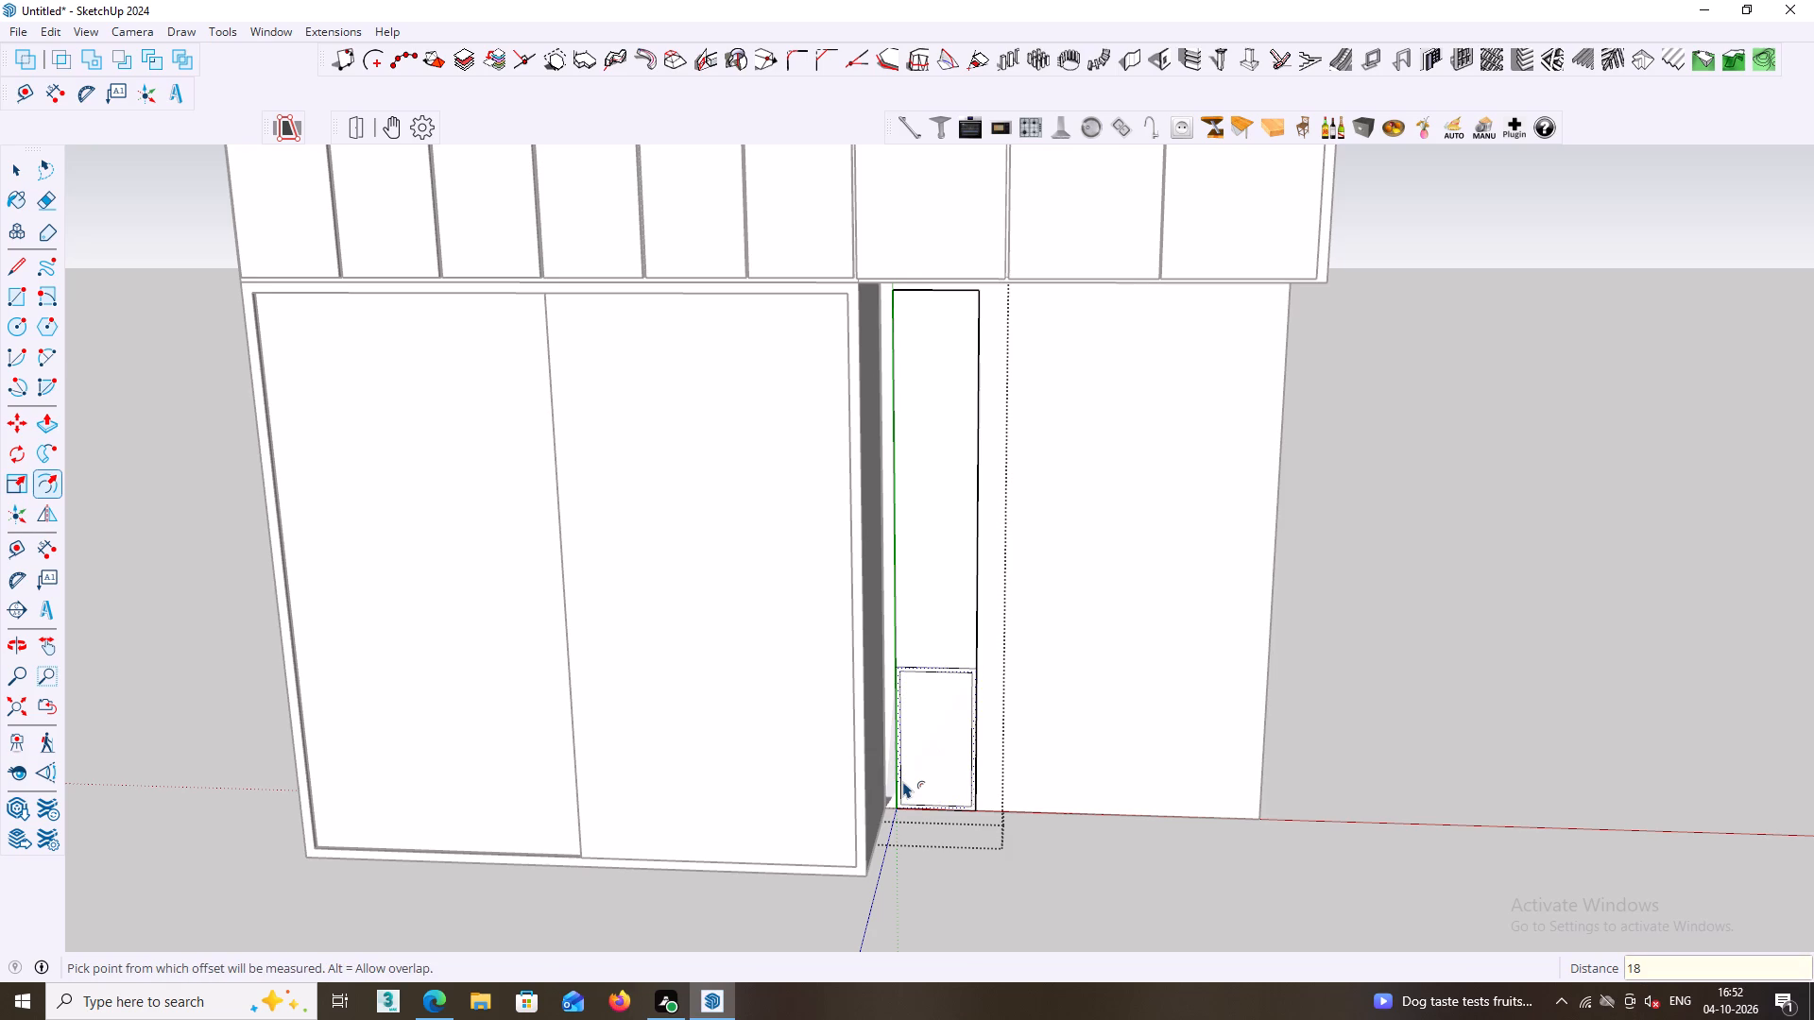
key(space)
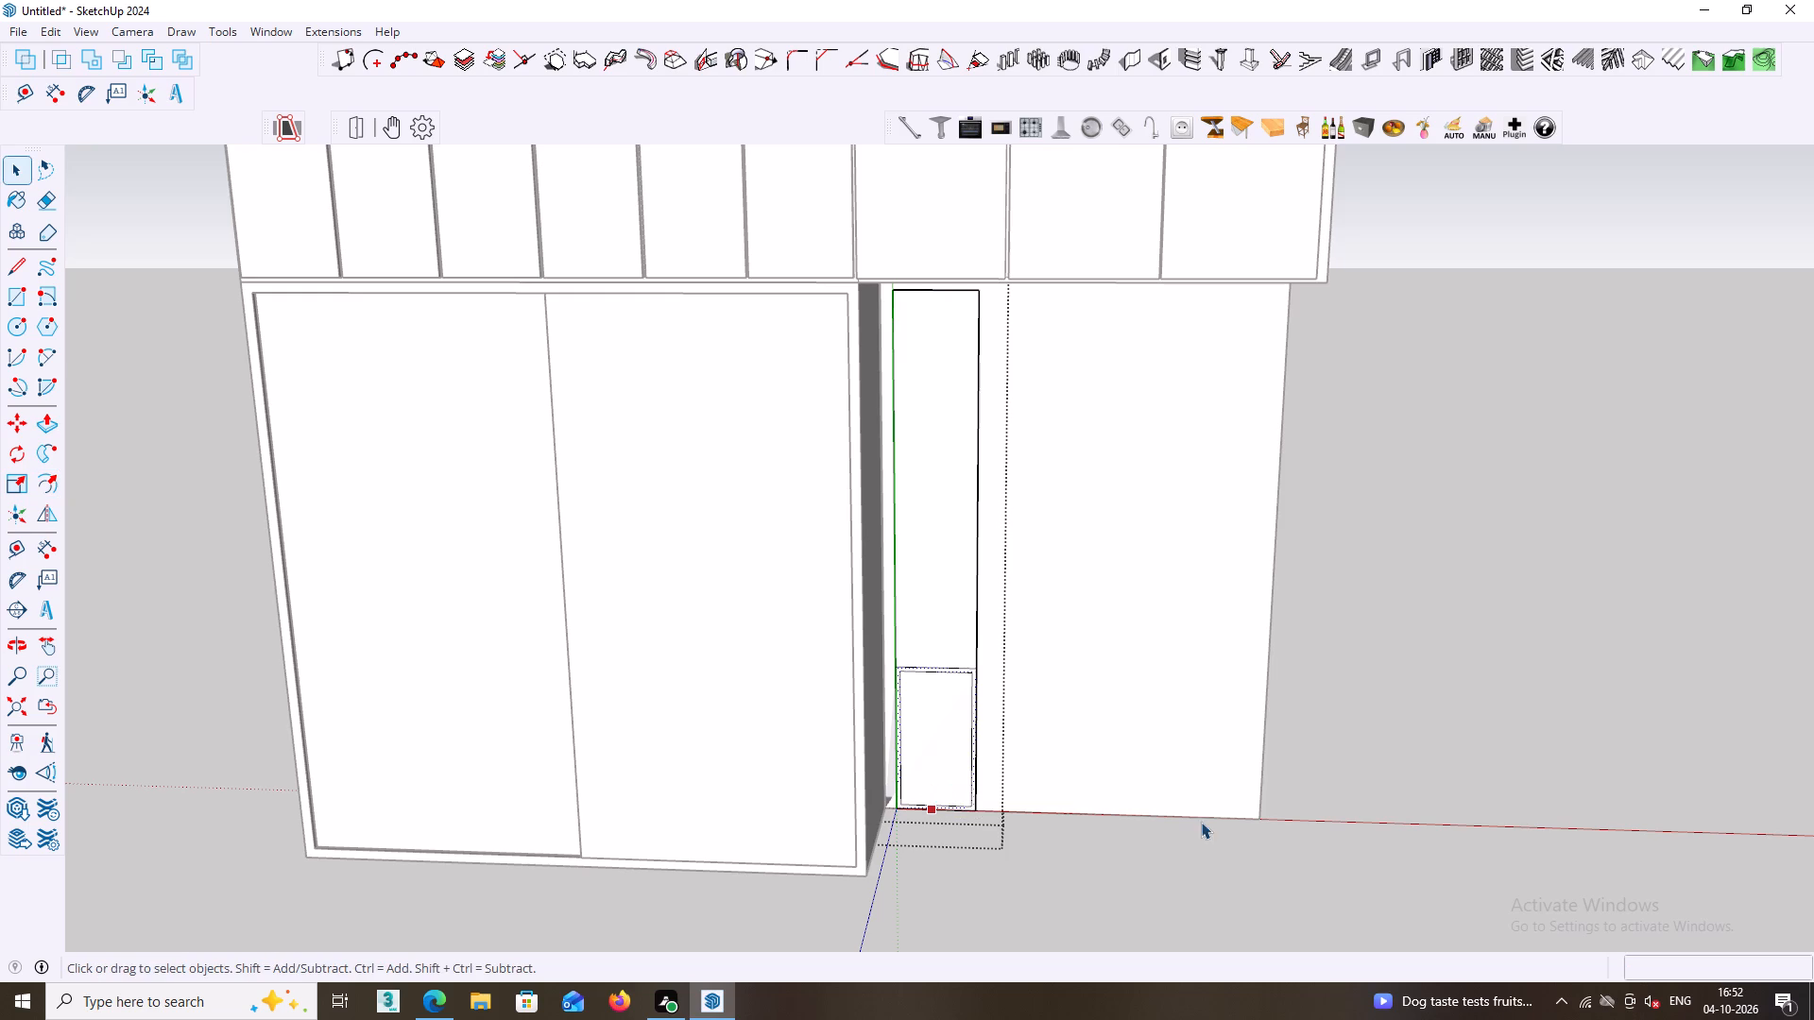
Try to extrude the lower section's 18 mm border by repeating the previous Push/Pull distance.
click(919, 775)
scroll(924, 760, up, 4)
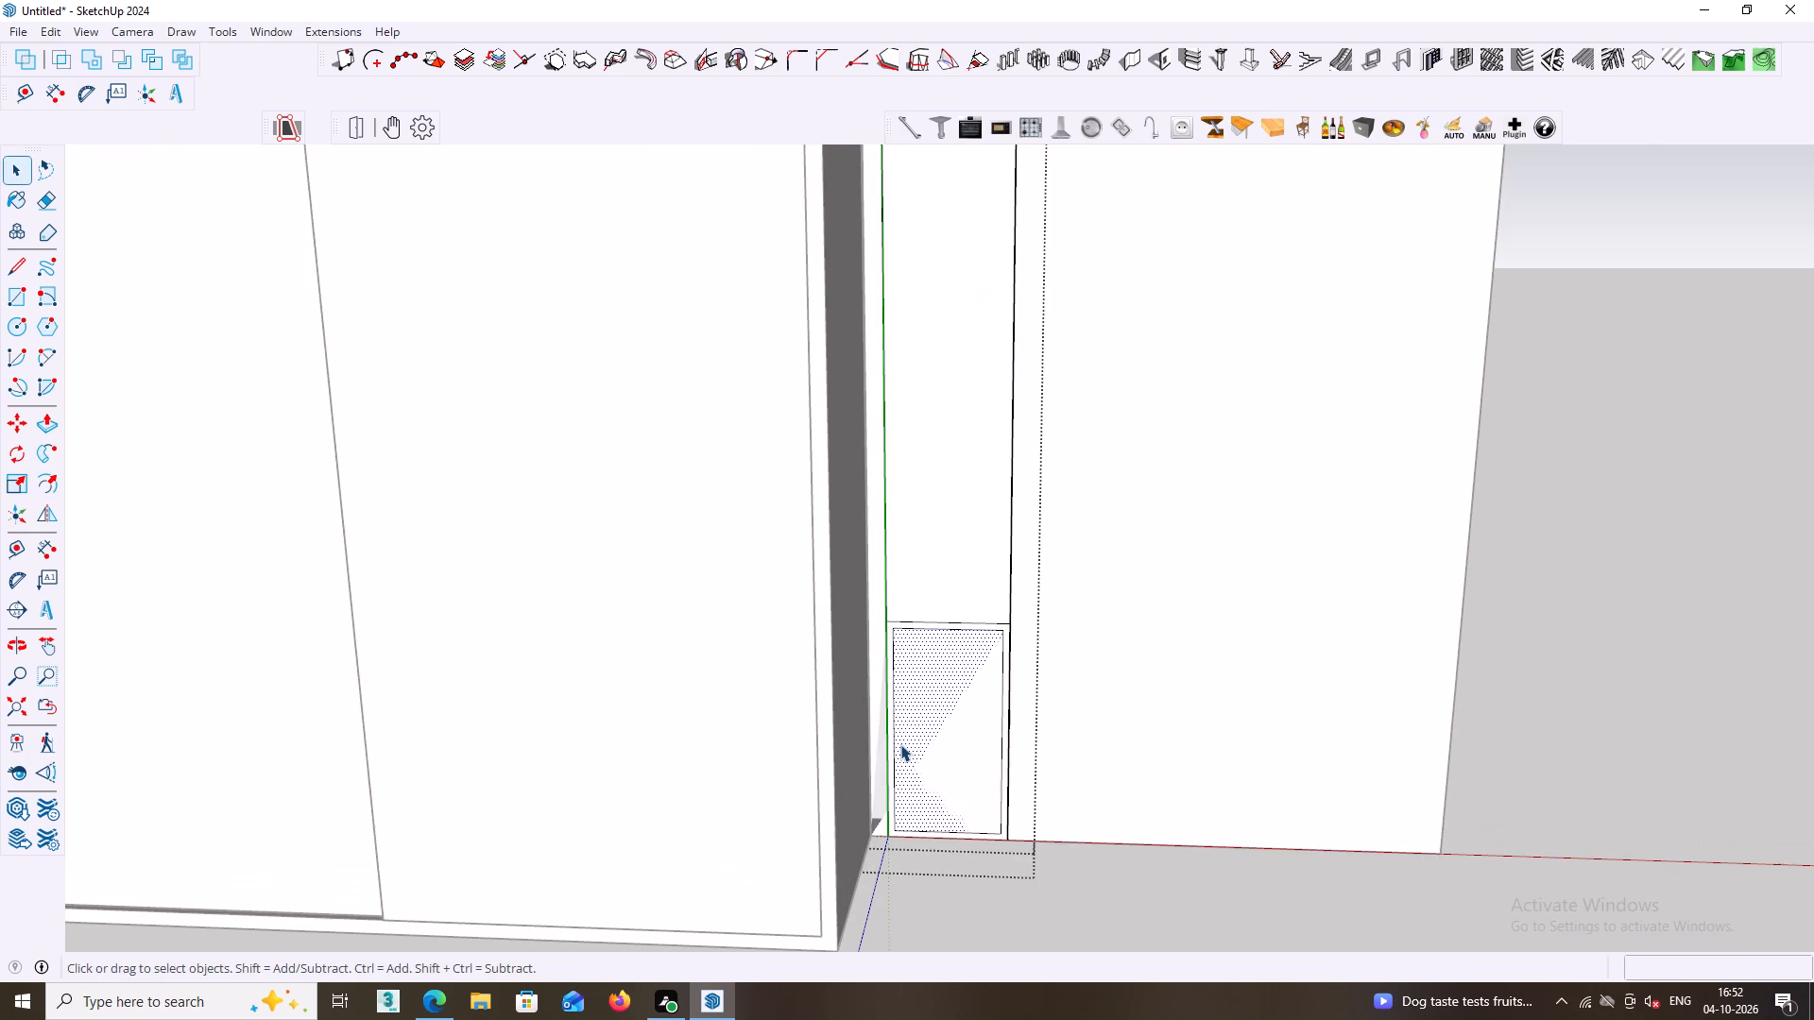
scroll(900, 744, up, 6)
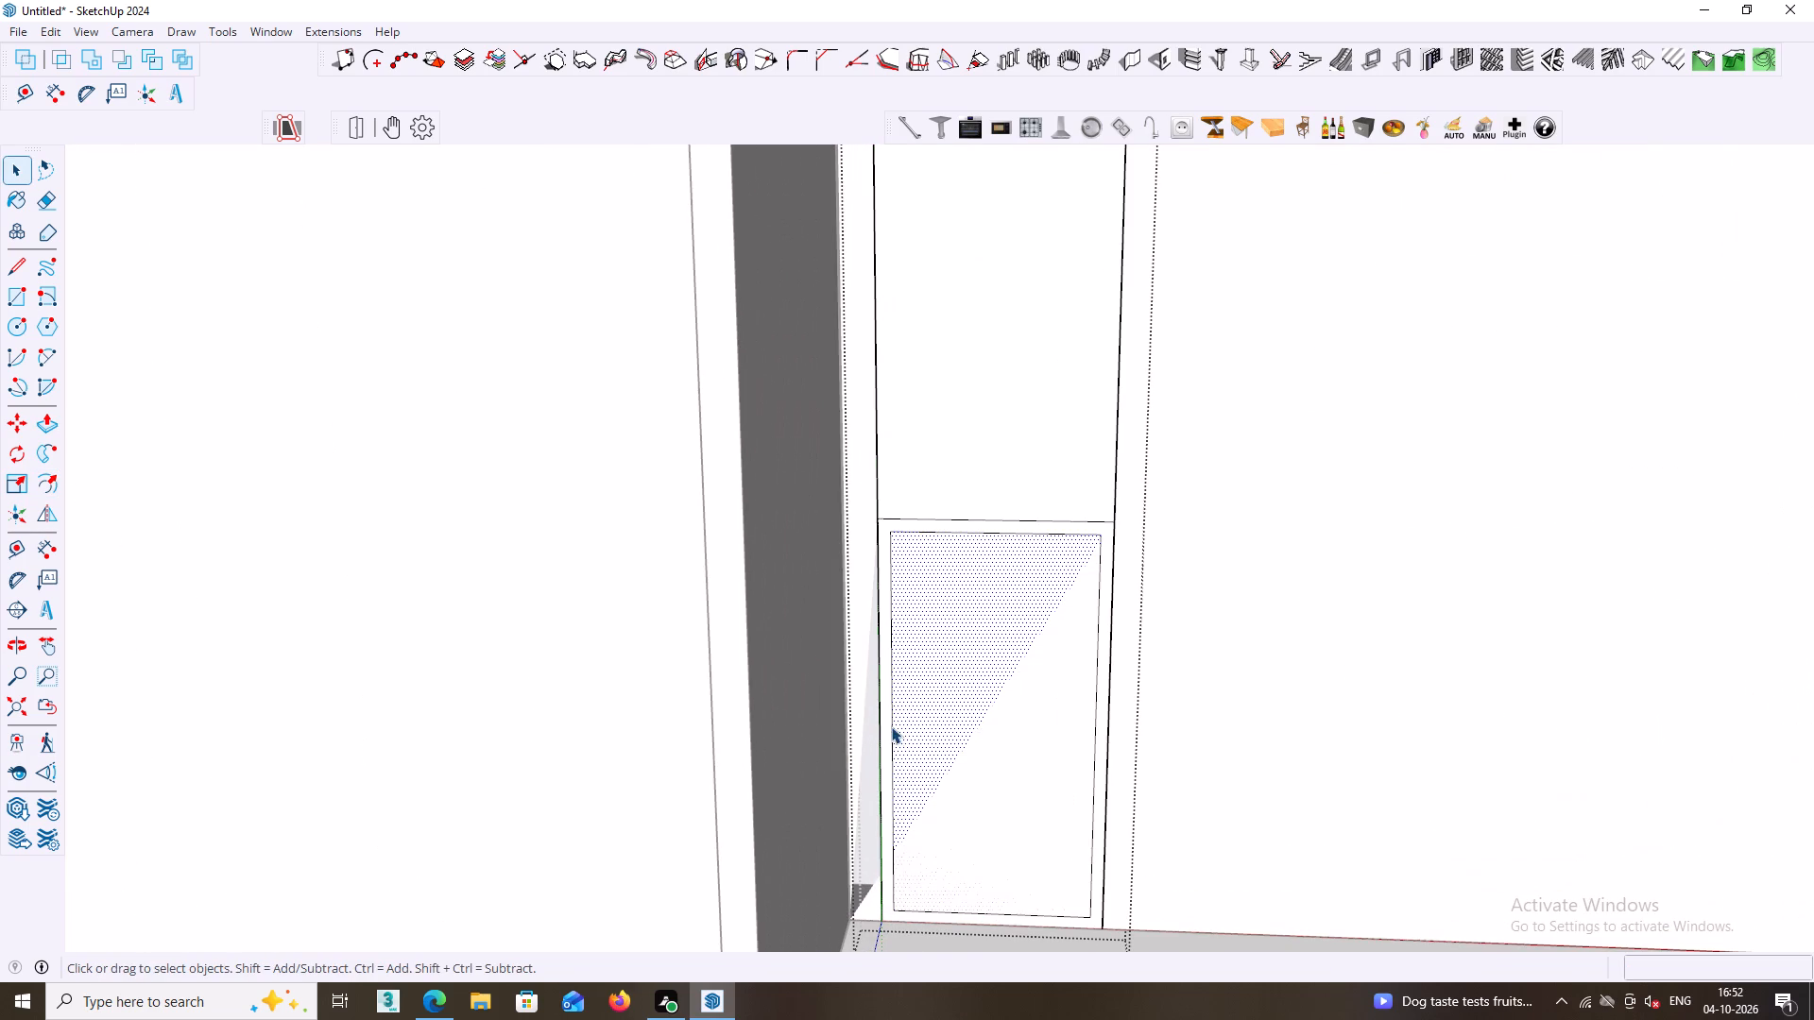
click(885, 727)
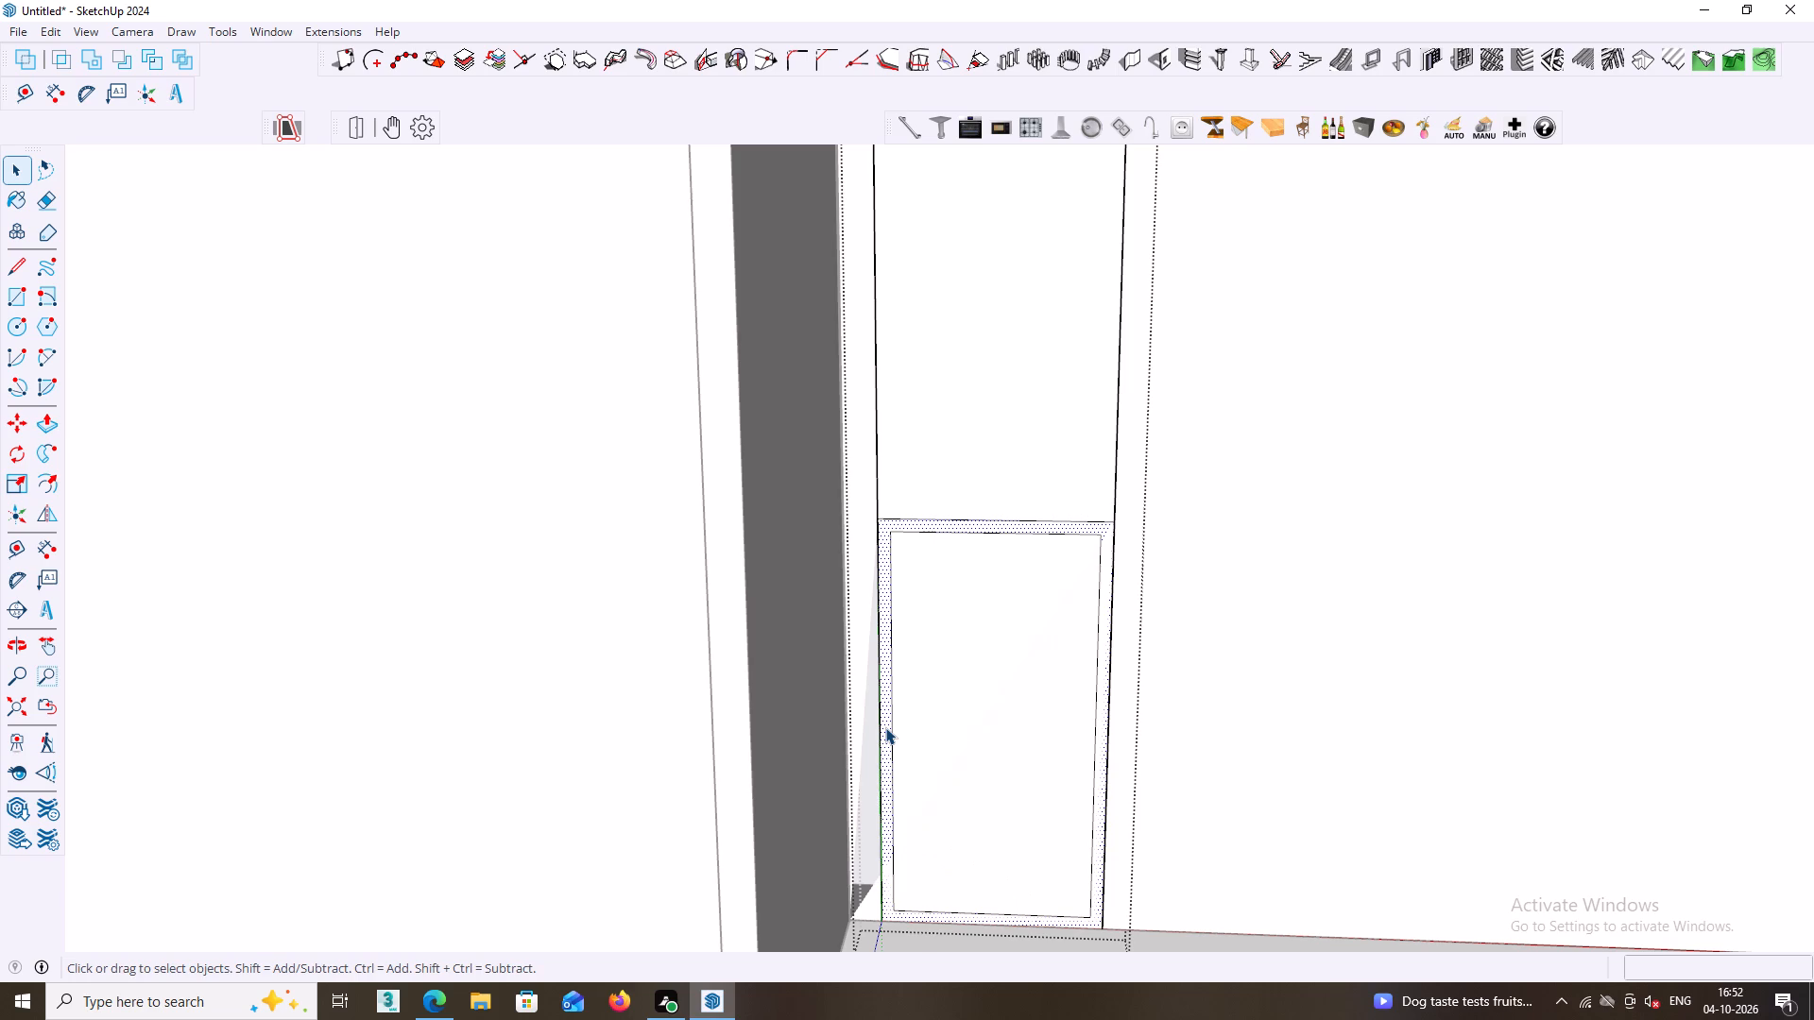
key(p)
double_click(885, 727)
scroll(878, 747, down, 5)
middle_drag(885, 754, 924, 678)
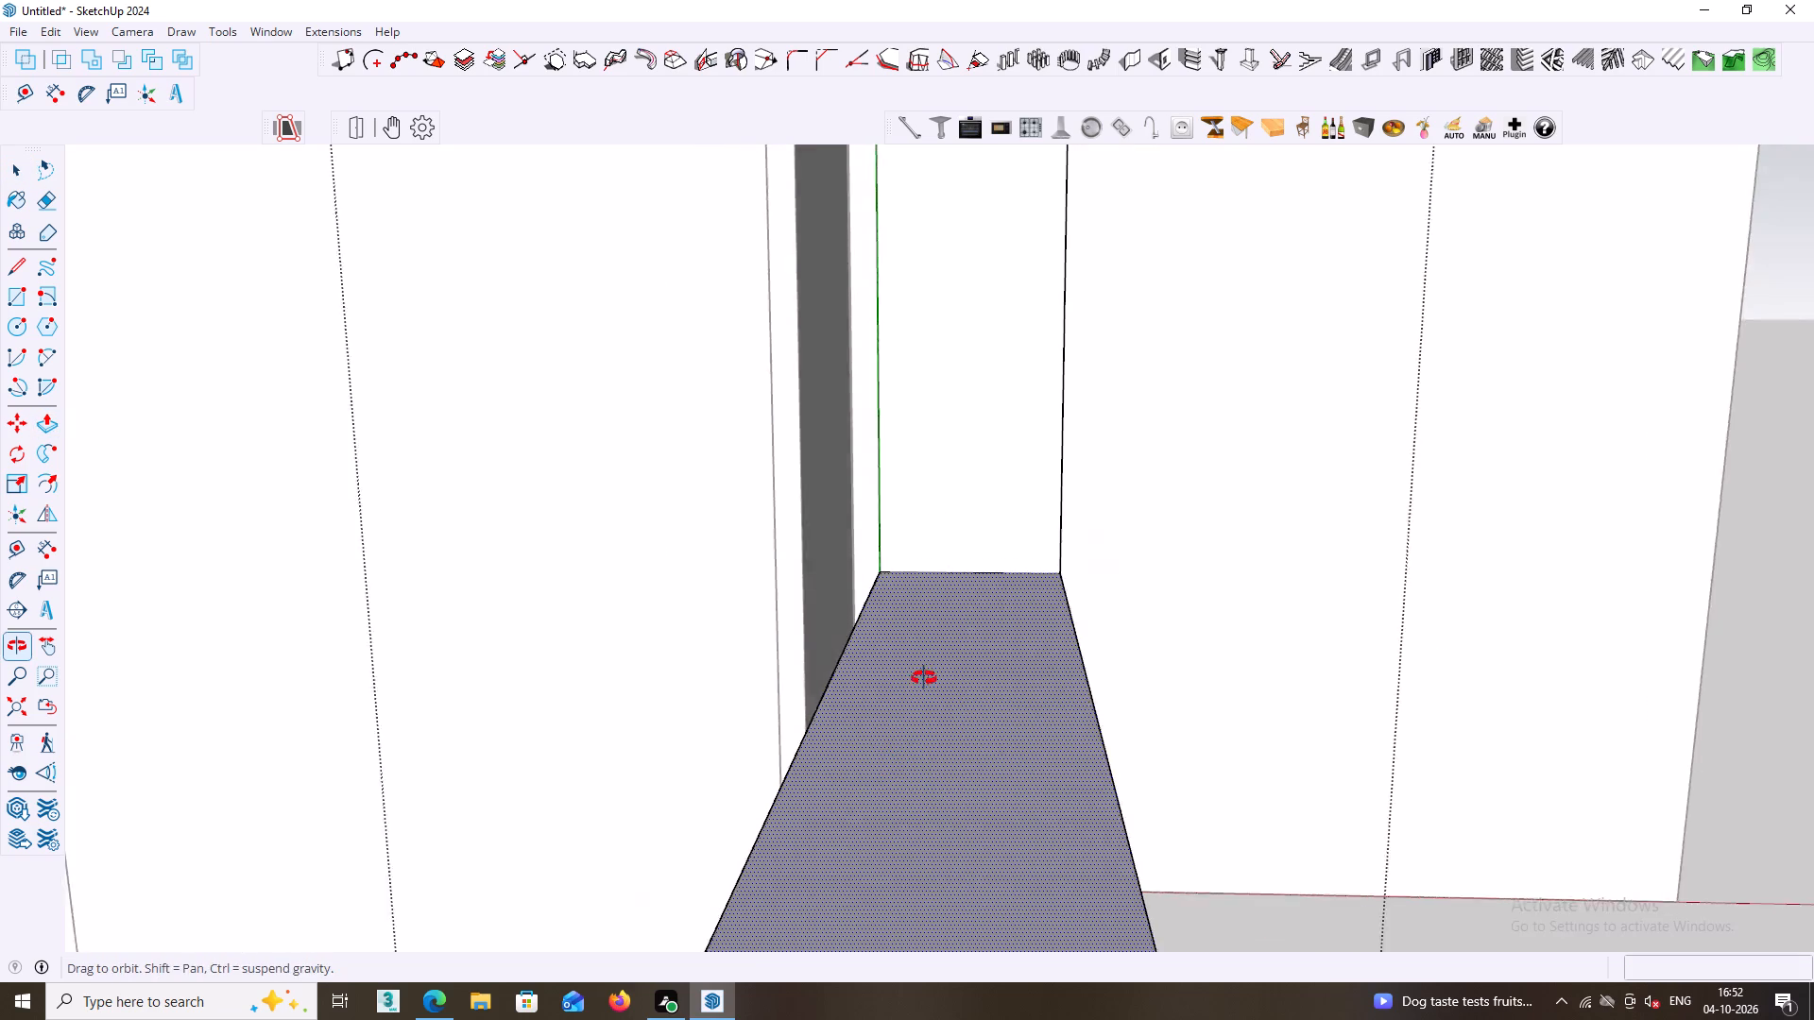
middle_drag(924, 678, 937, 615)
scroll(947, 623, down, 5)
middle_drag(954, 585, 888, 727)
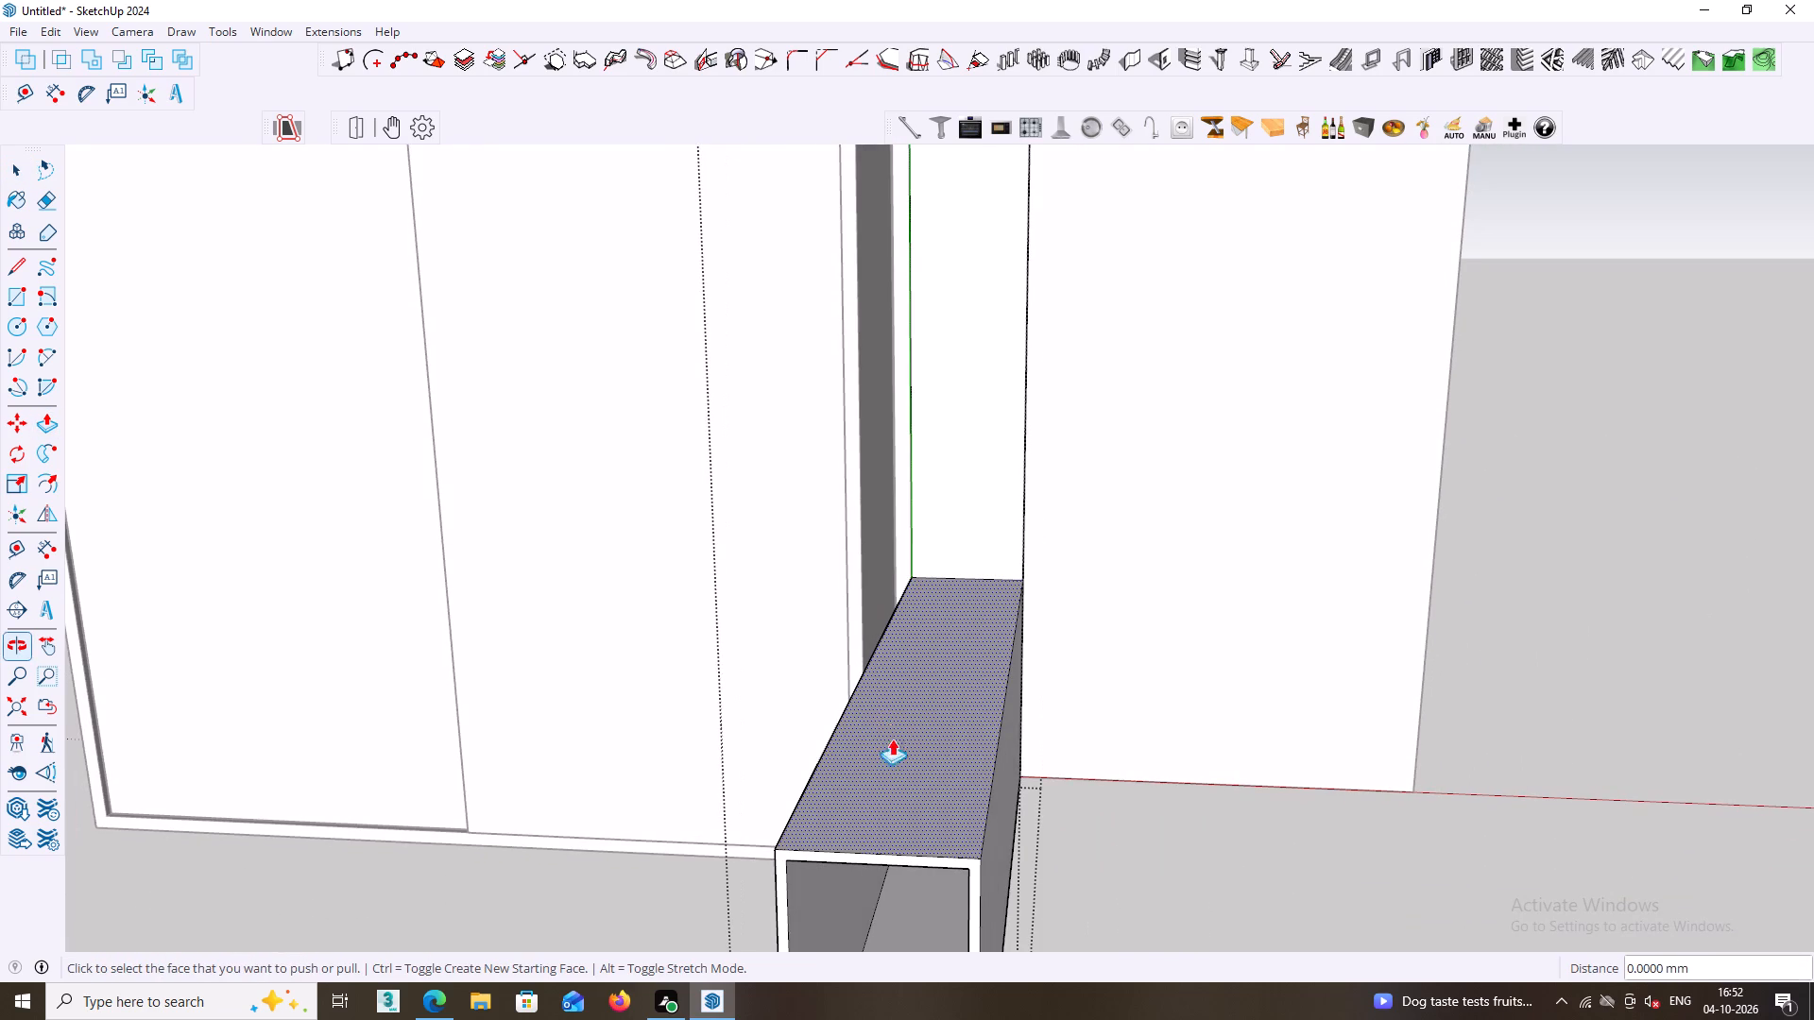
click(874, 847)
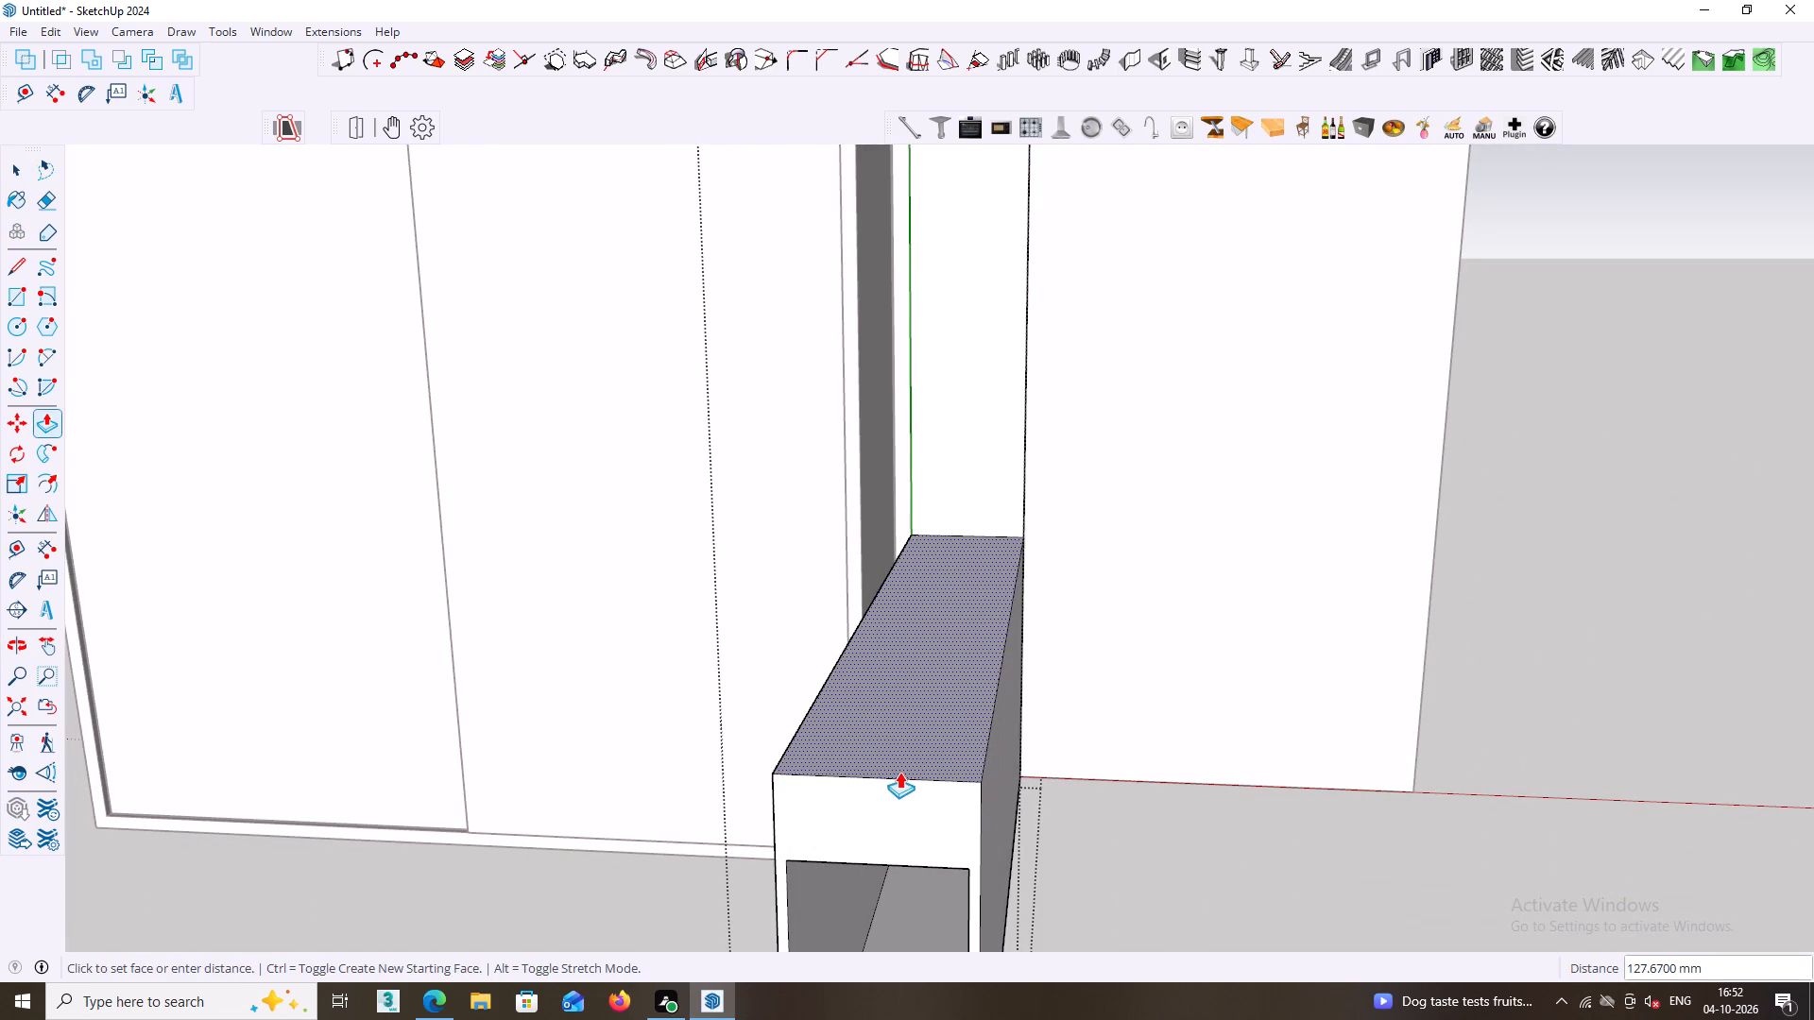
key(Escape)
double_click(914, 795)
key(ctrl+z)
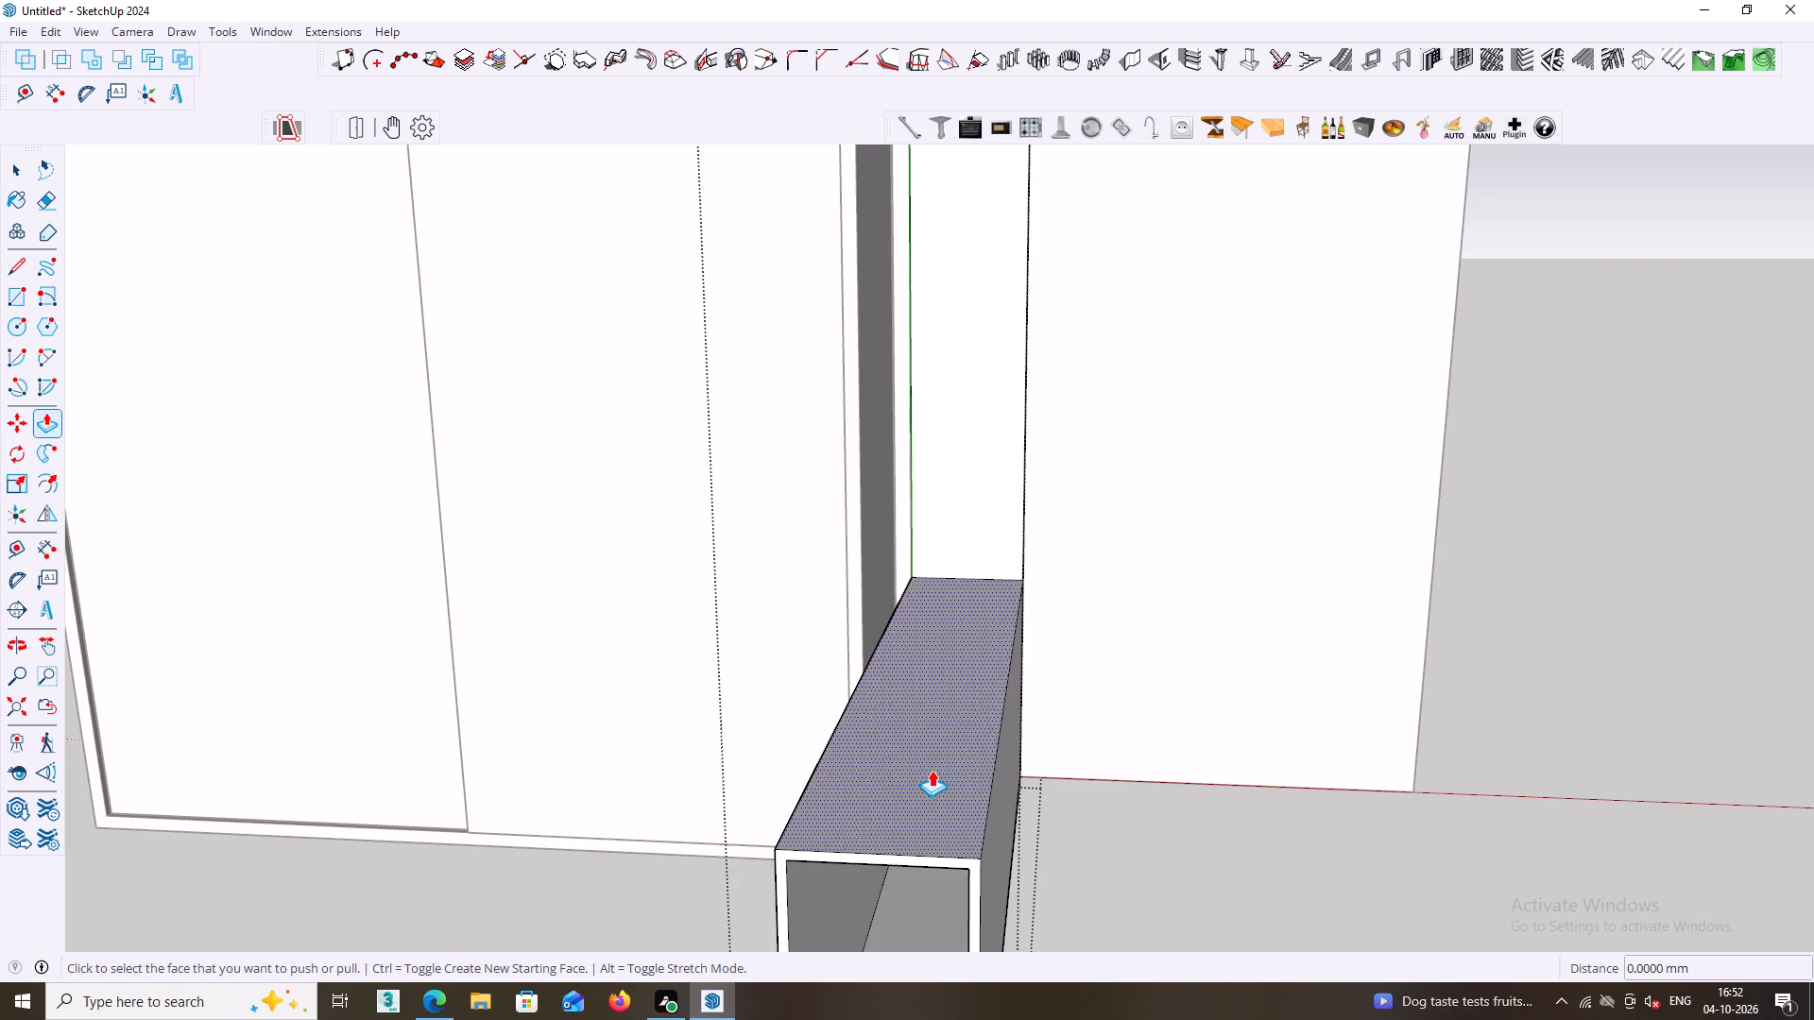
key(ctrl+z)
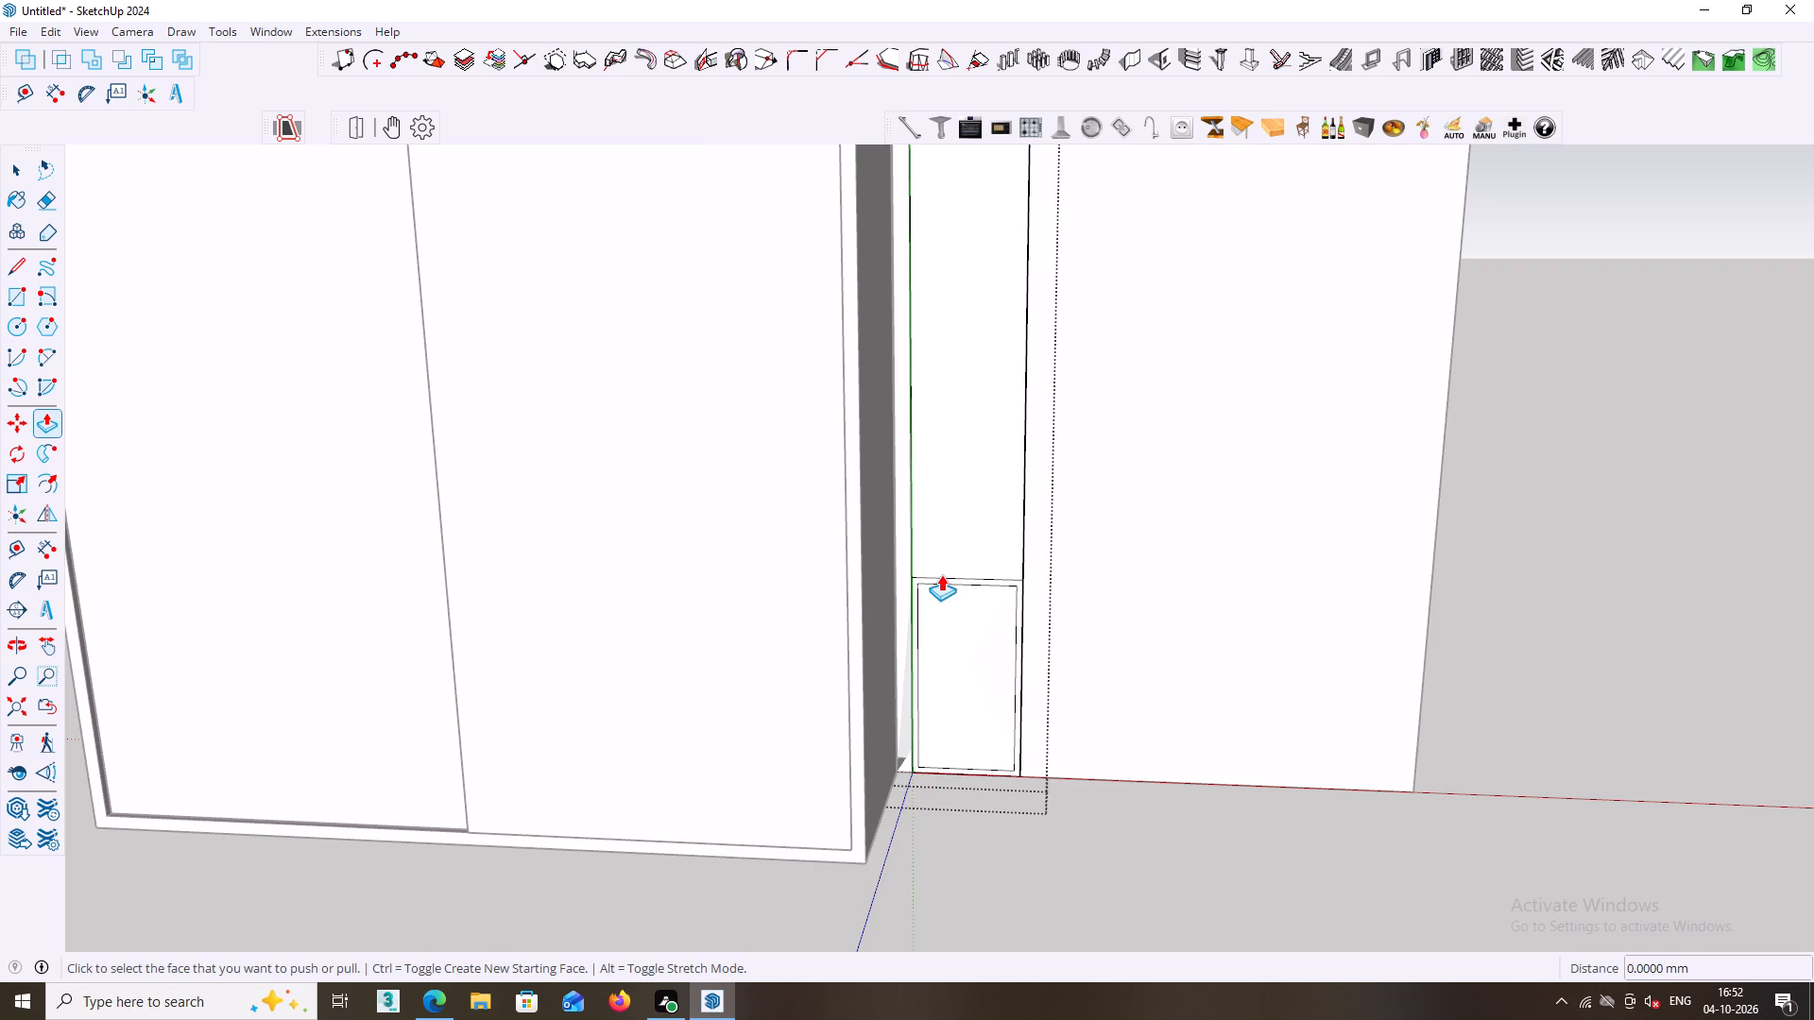
Extrude the lower section's 18 mm border forward about 277 mm as an open box and close the group.
scroll(954, 572, up, 4)
key(space)
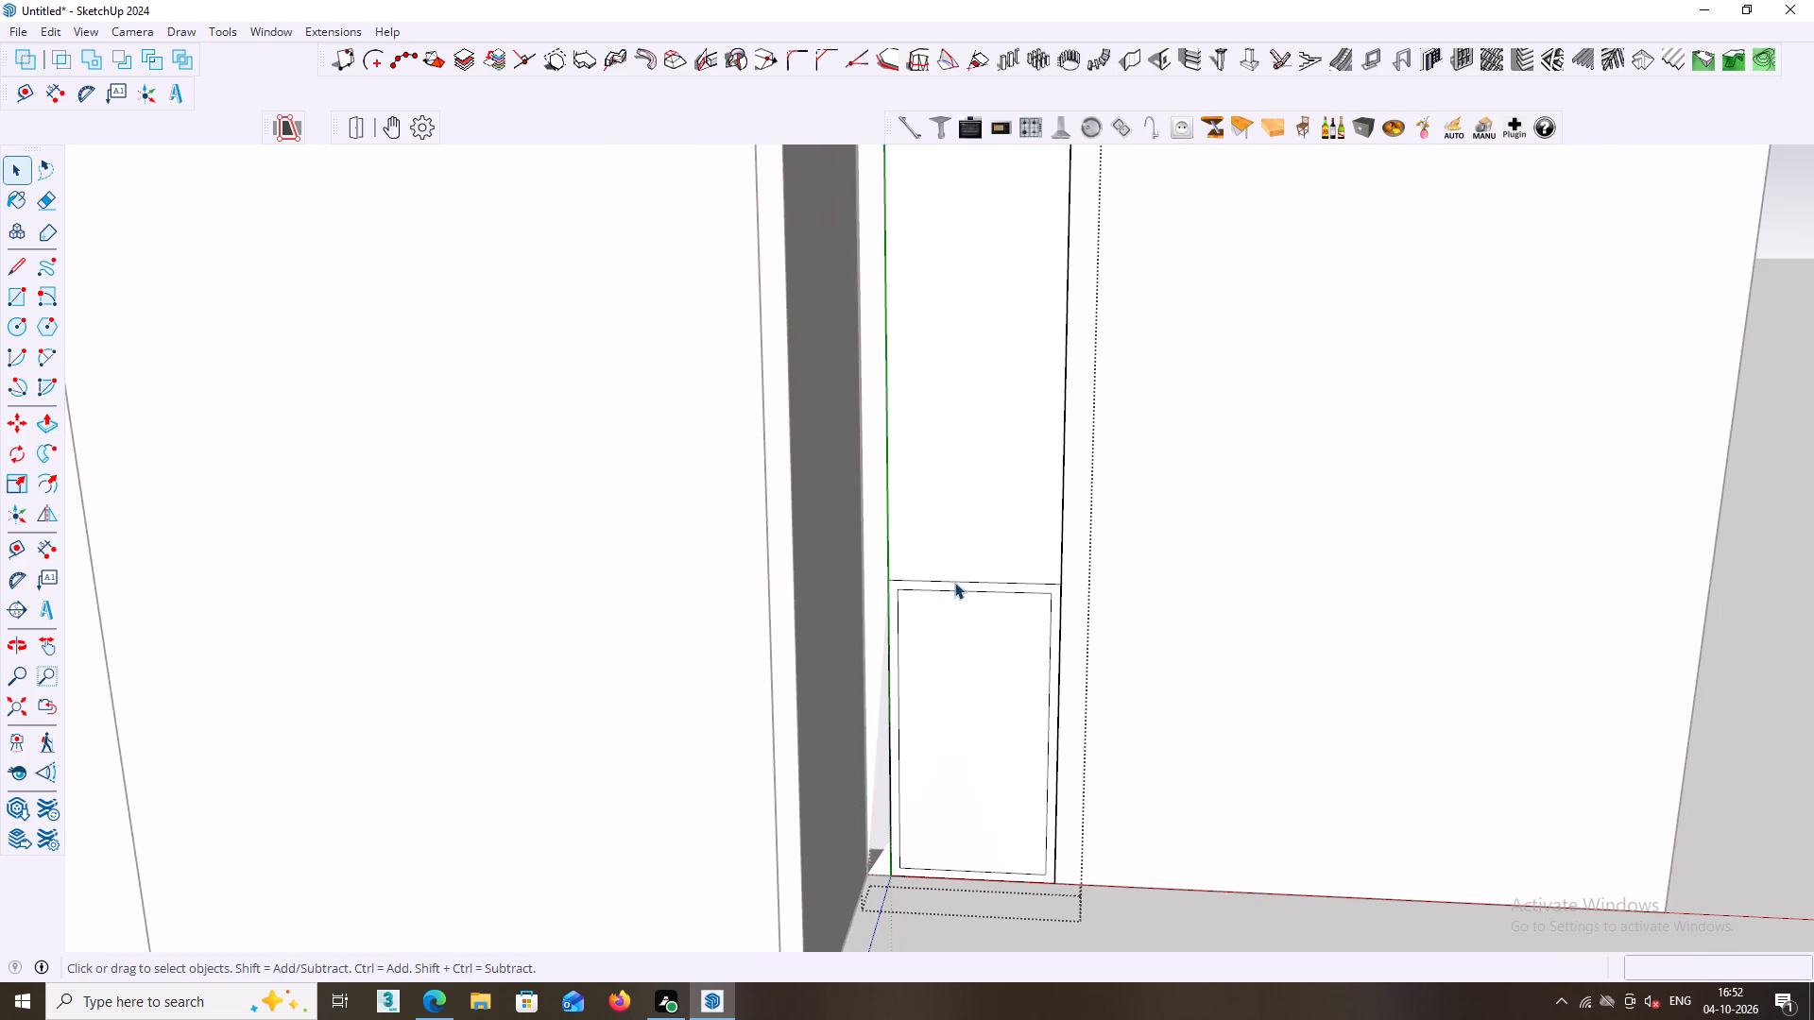
click(954, 583)
click(956, 586)
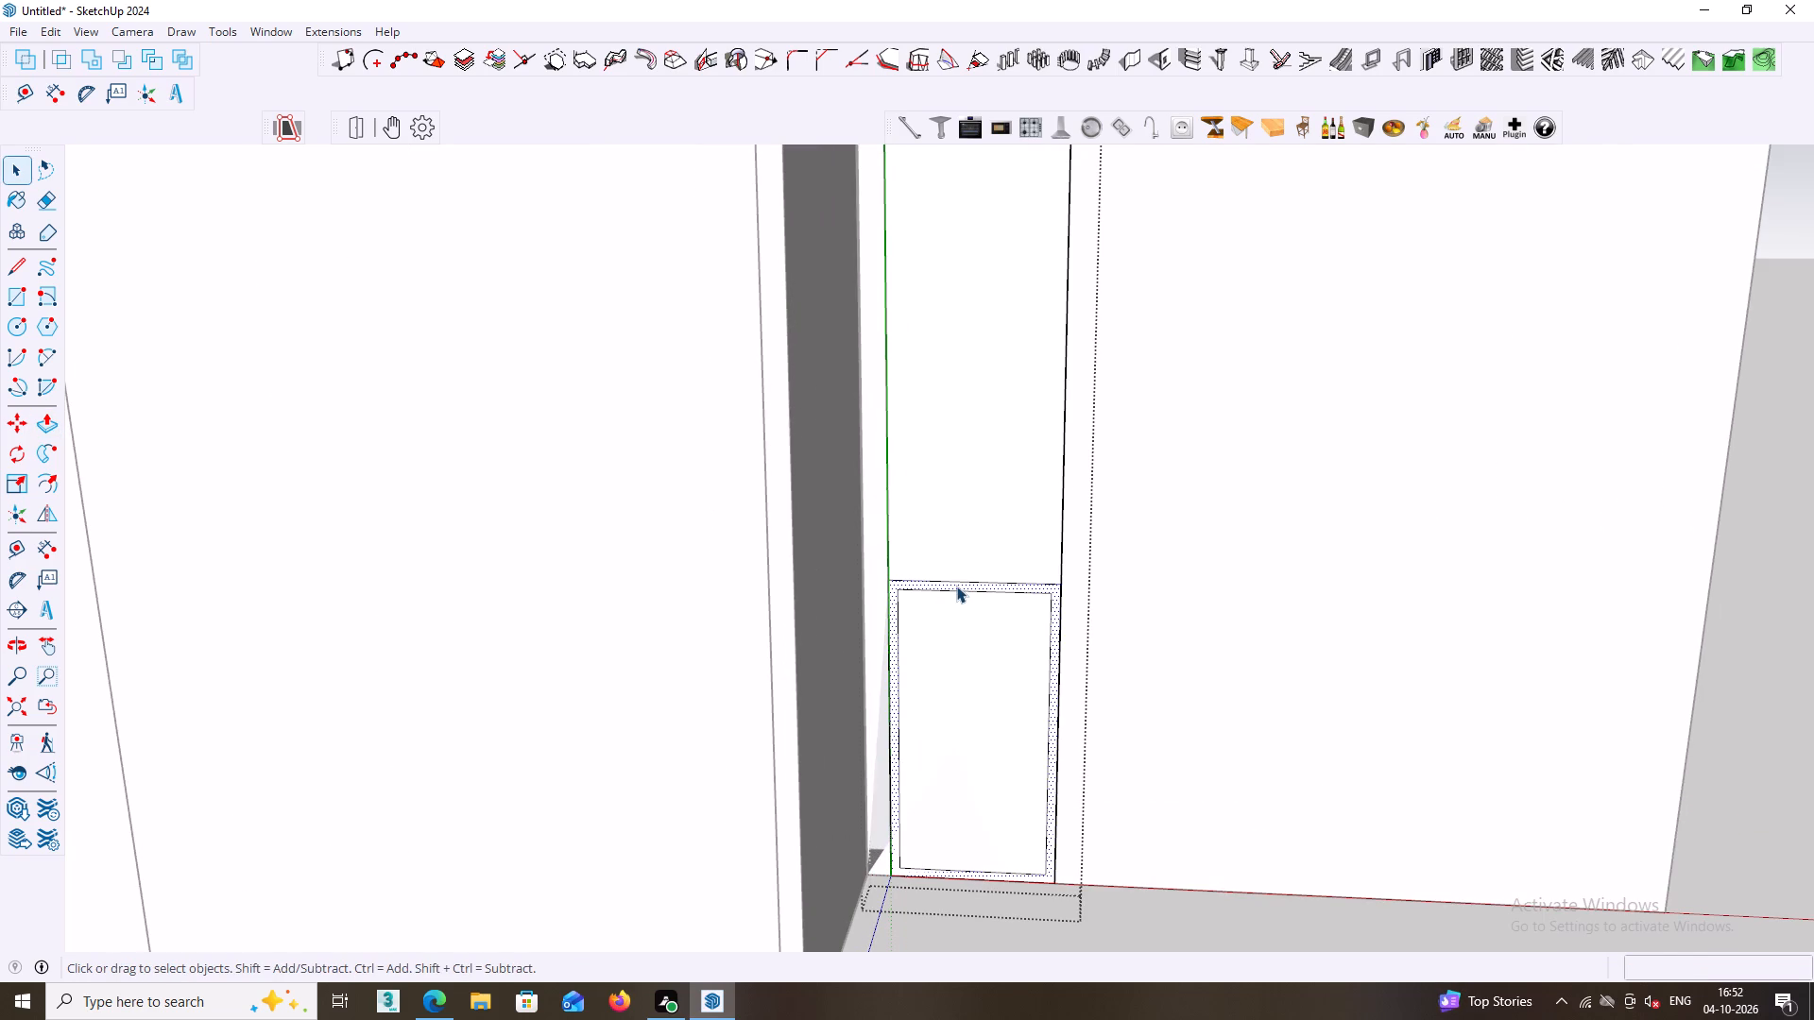
key(p)
click(956, 586)
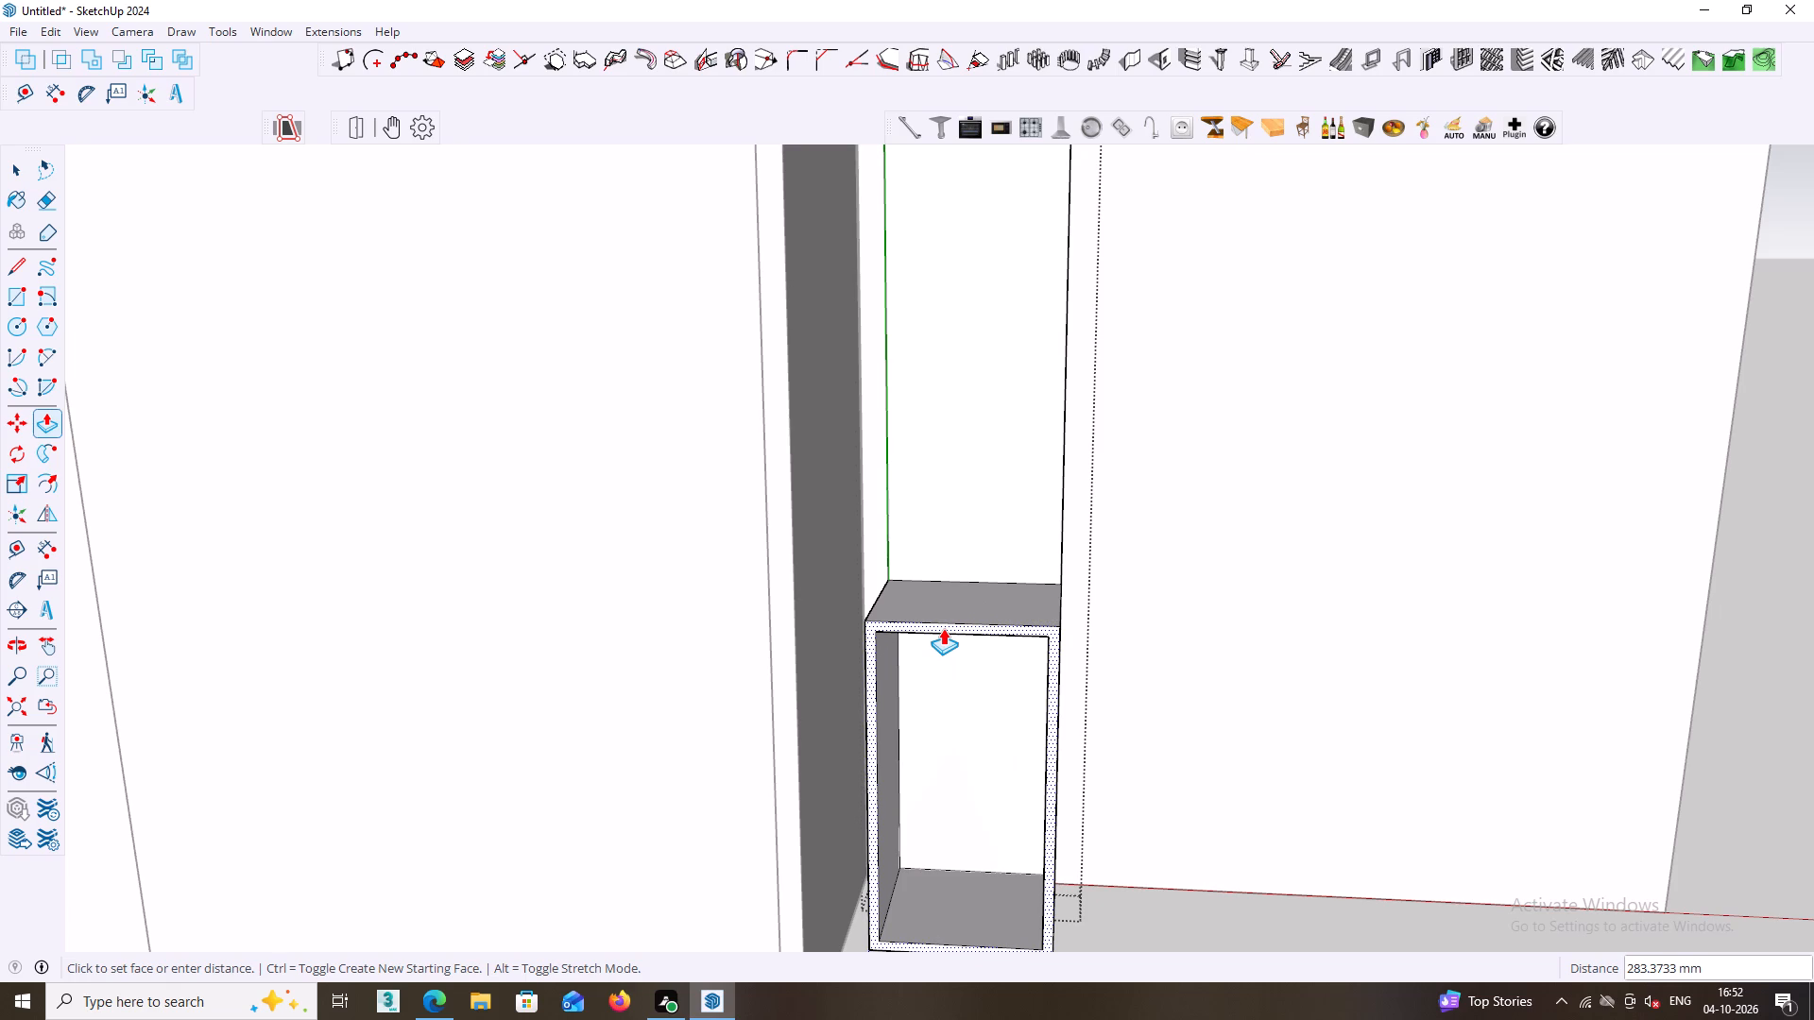
scroll(943, 628, up, 2)
middle_drag(943, 628, 917, 631)
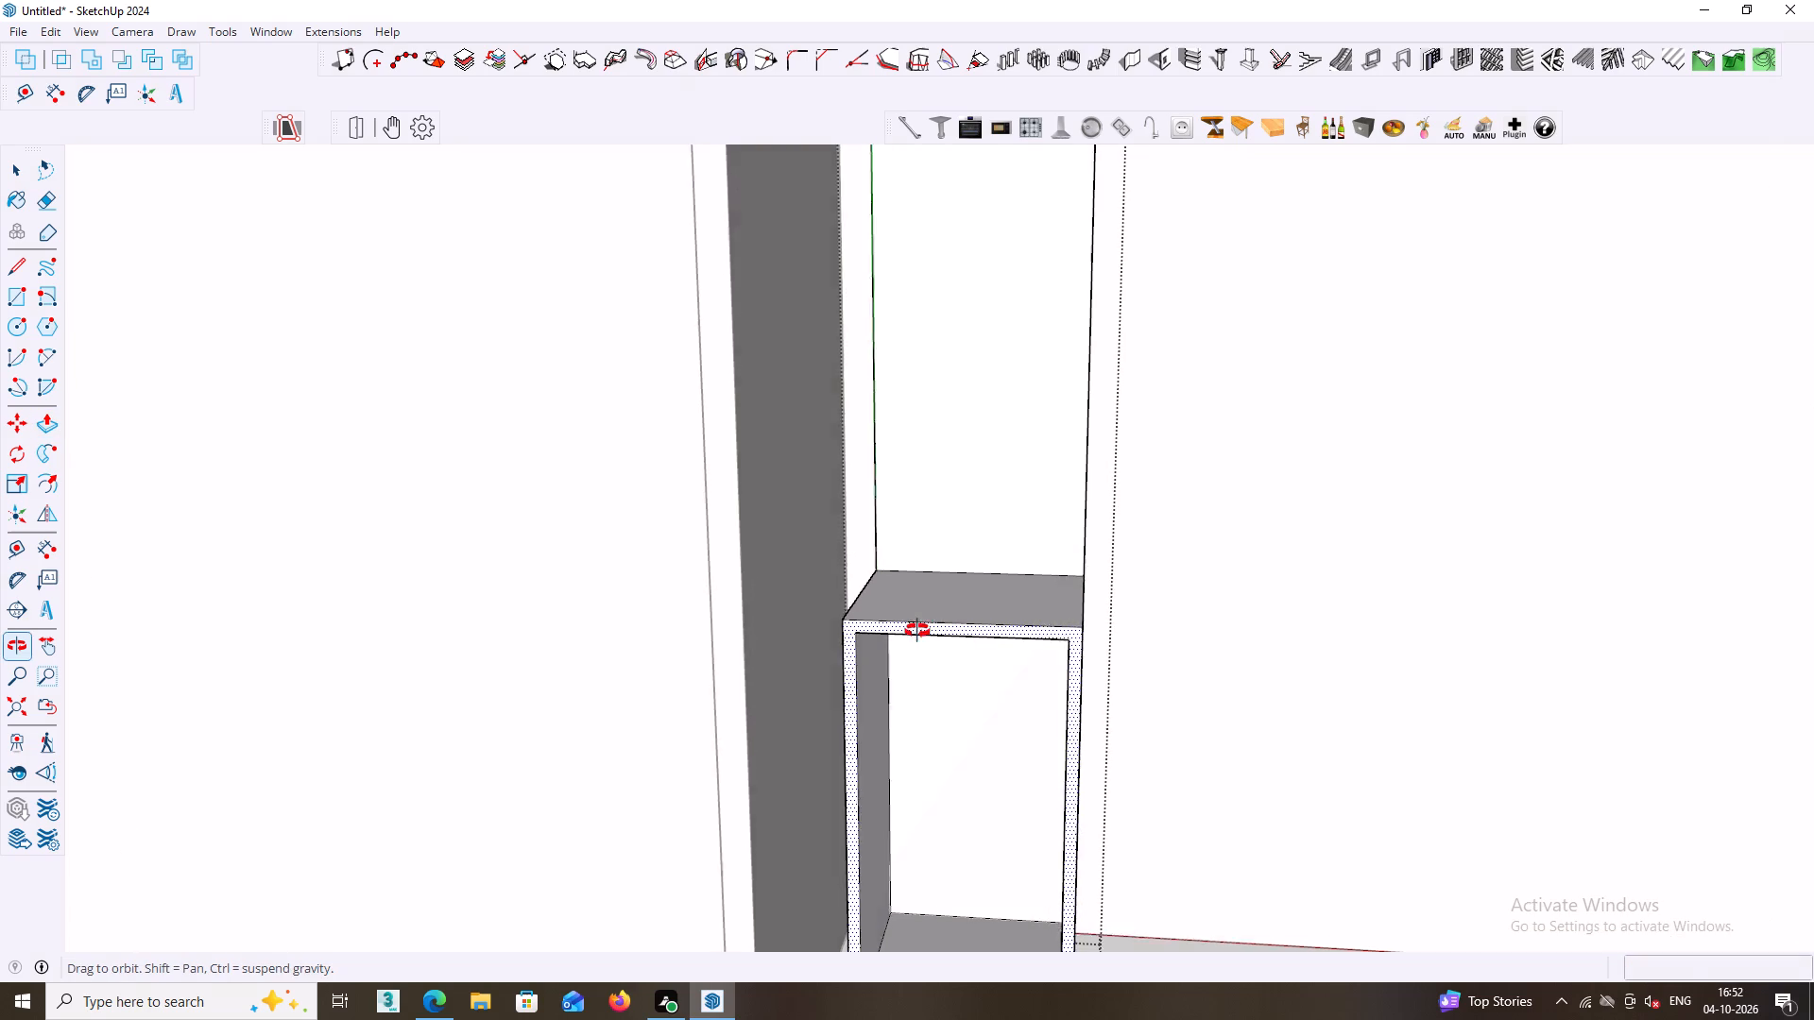
middle_drag(917, 631, 828, 631)
scroll(830, 629, down, 1)
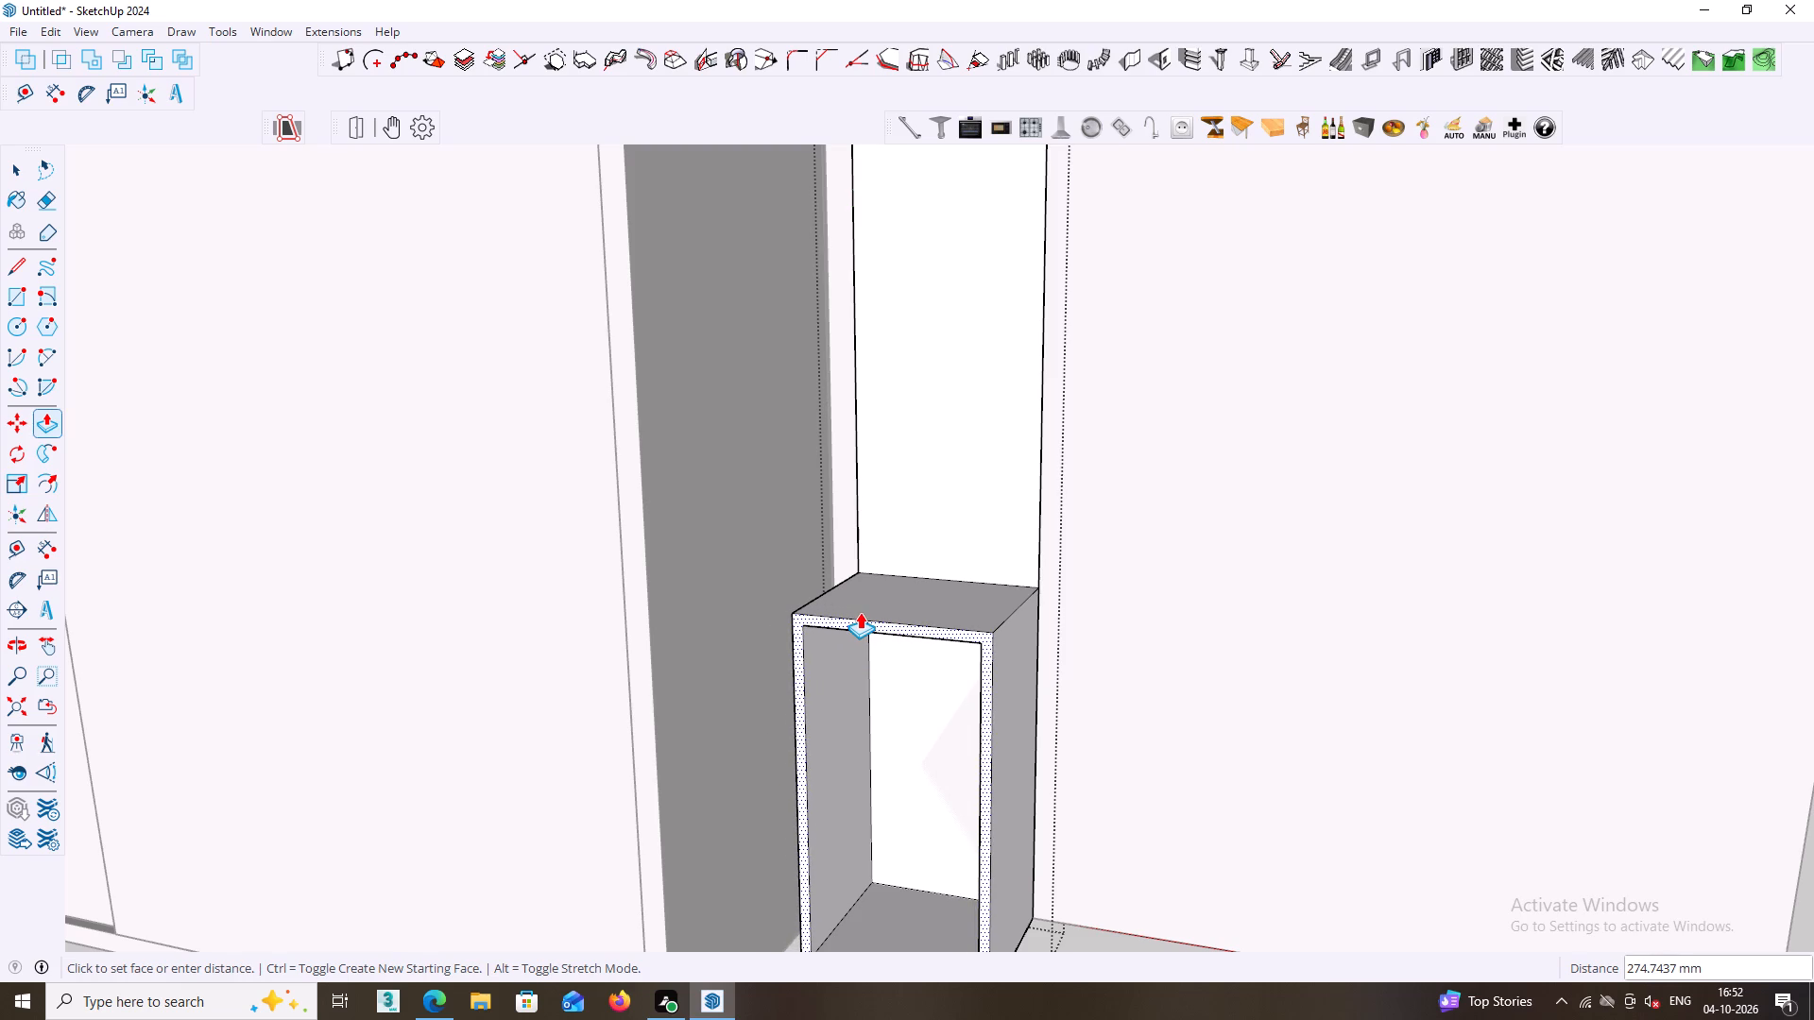
click(859, 612)
scroll(902, 719, down, 5)
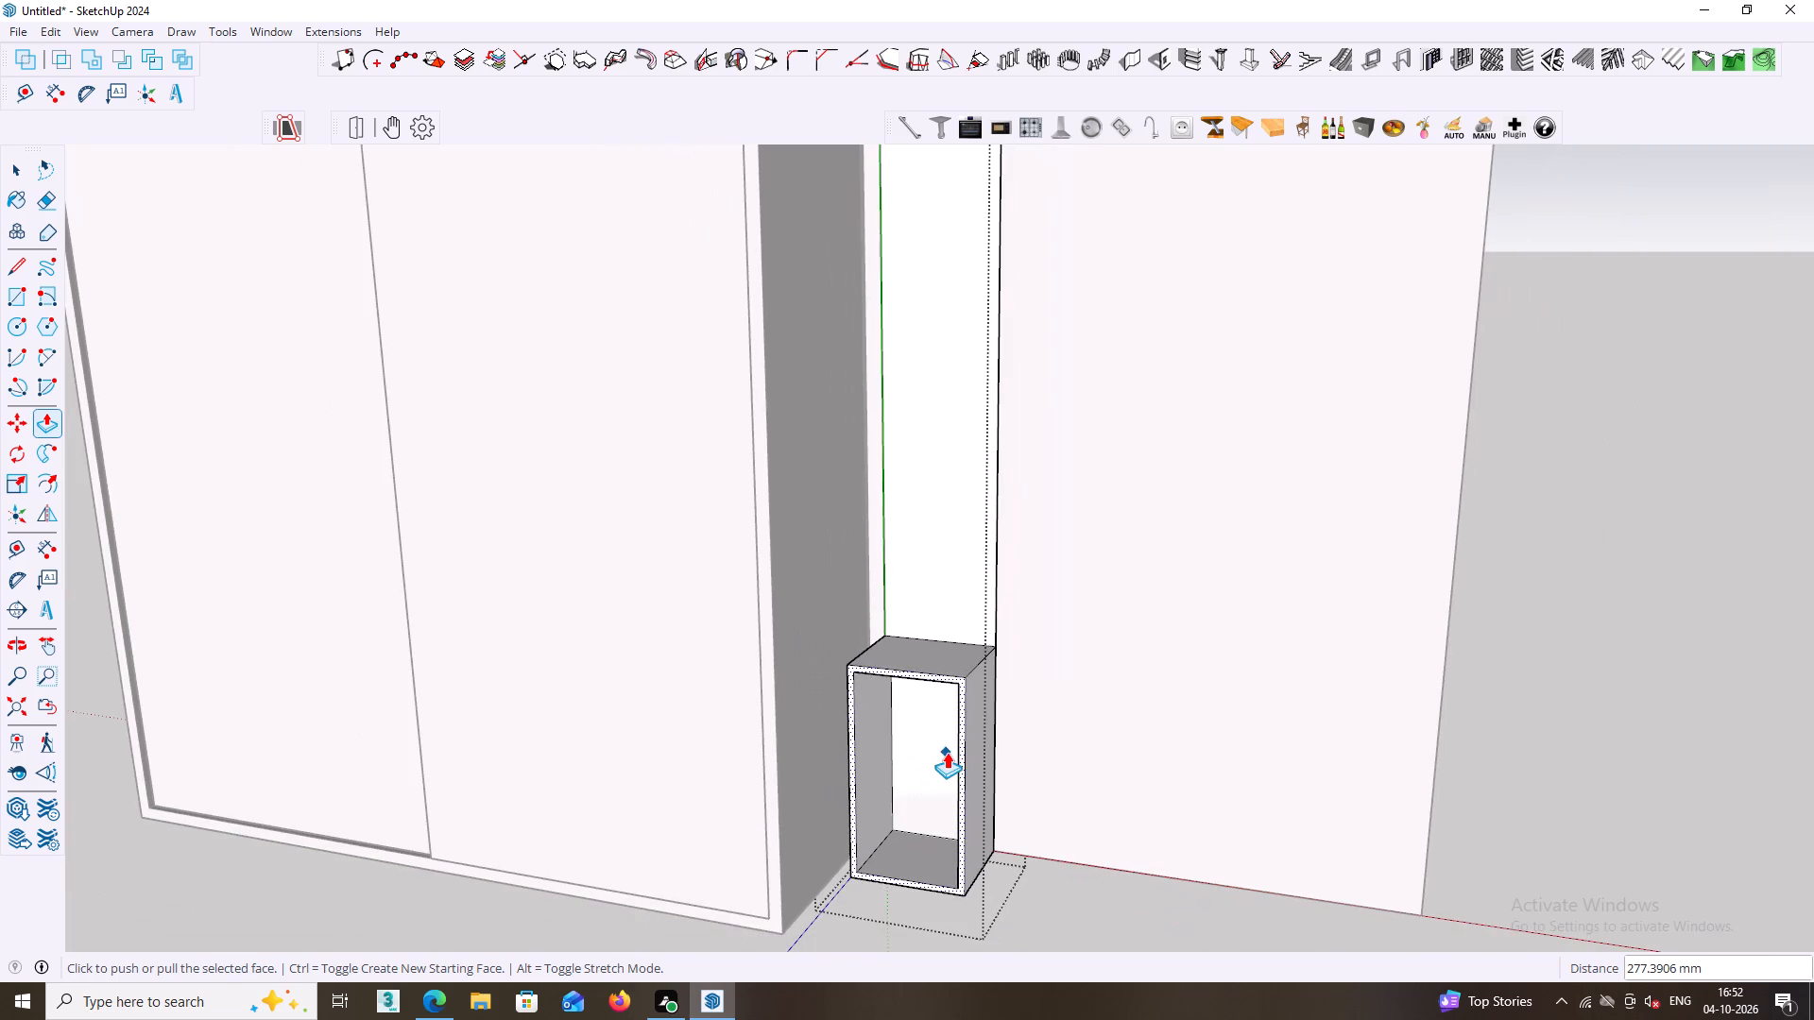
key(g)
scroll(1083, 855, down, 2)
click(1037, 215)
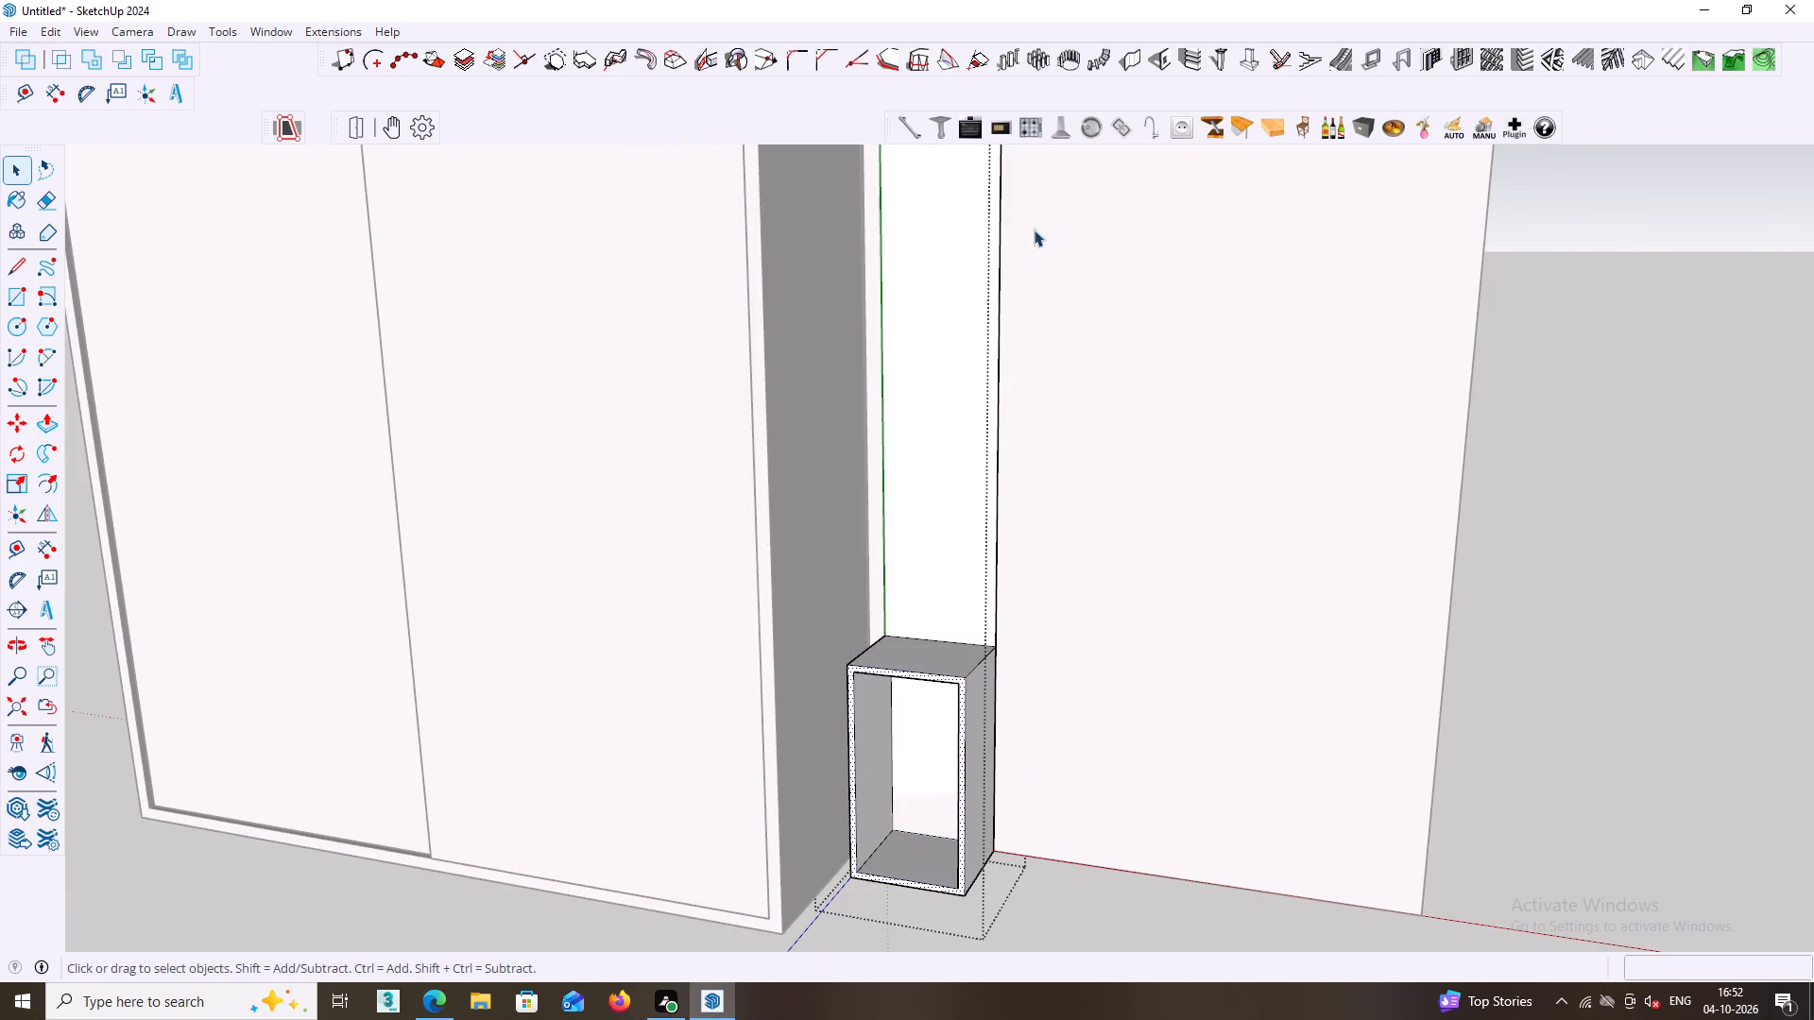
click(1517, 569)
Extend the recessed back panel's bottom face downward by repeating the last Push/Pull distance.
scroll(1515, 595, down, 2)
middle_drag(1463, 602, 1512, 539)
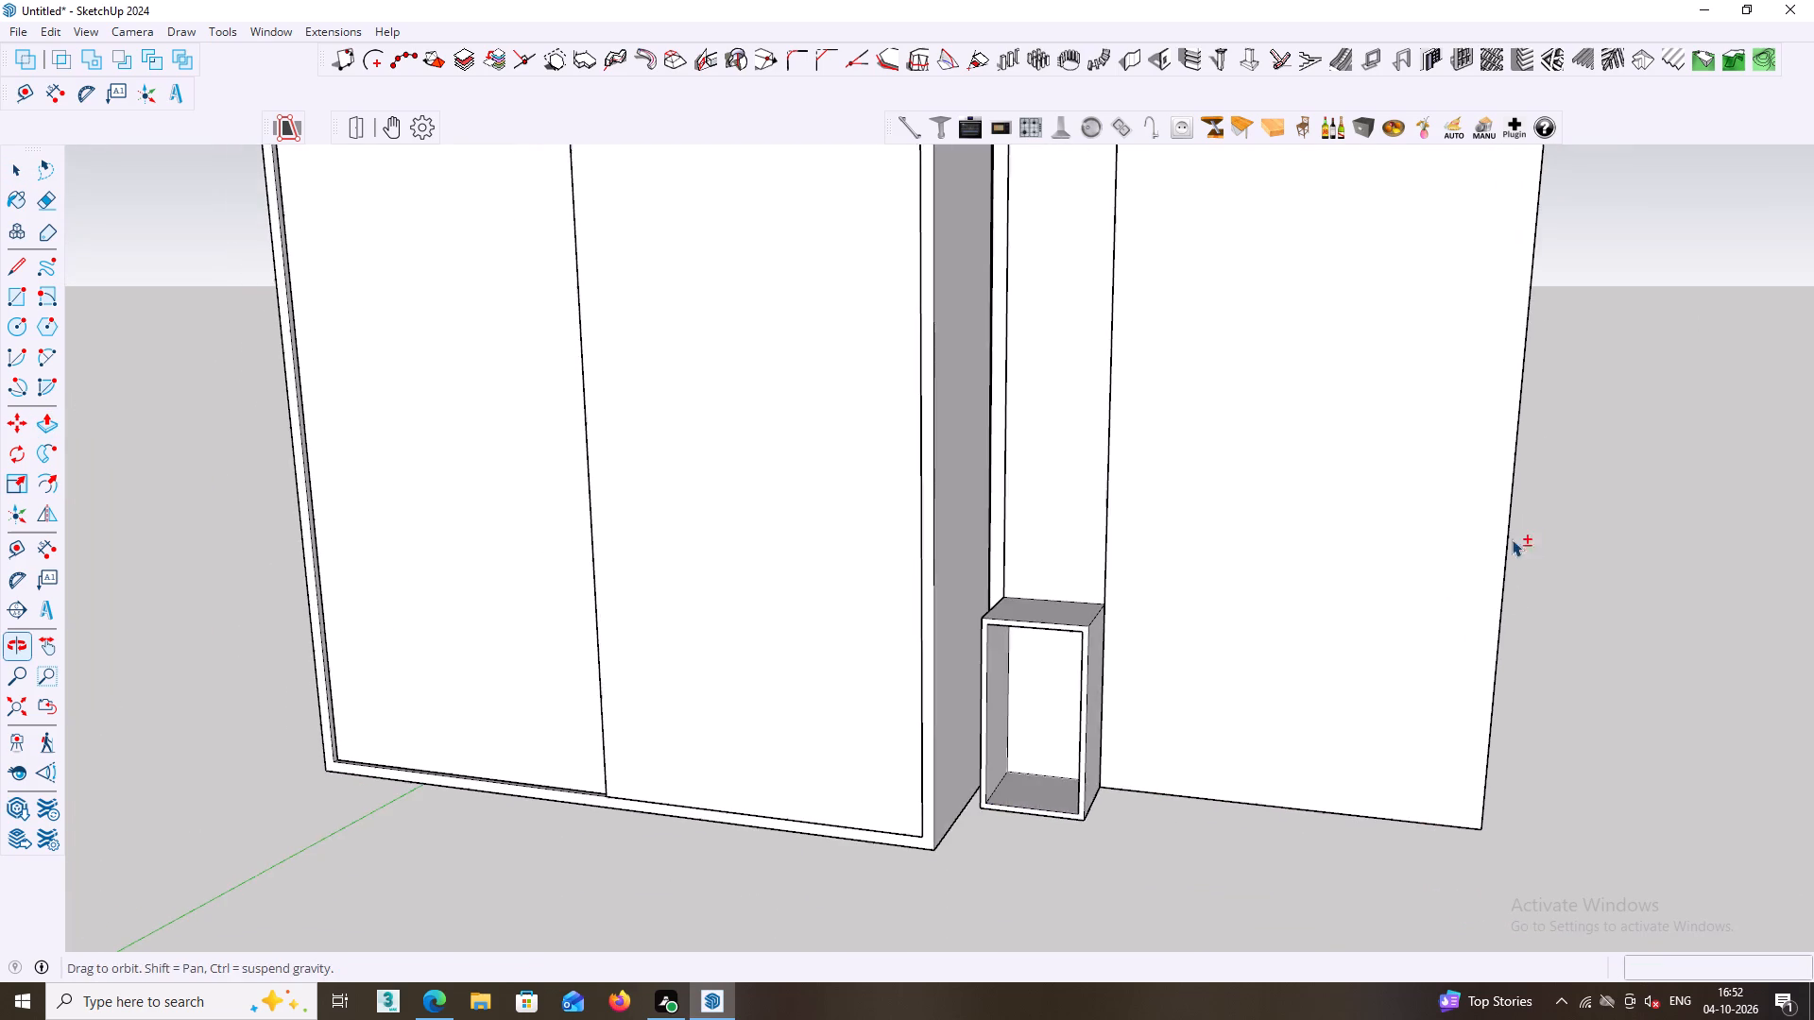
middle_drag(1512, 539, 1532, 546)
middle_drag(1210, 590, 1292, 571)
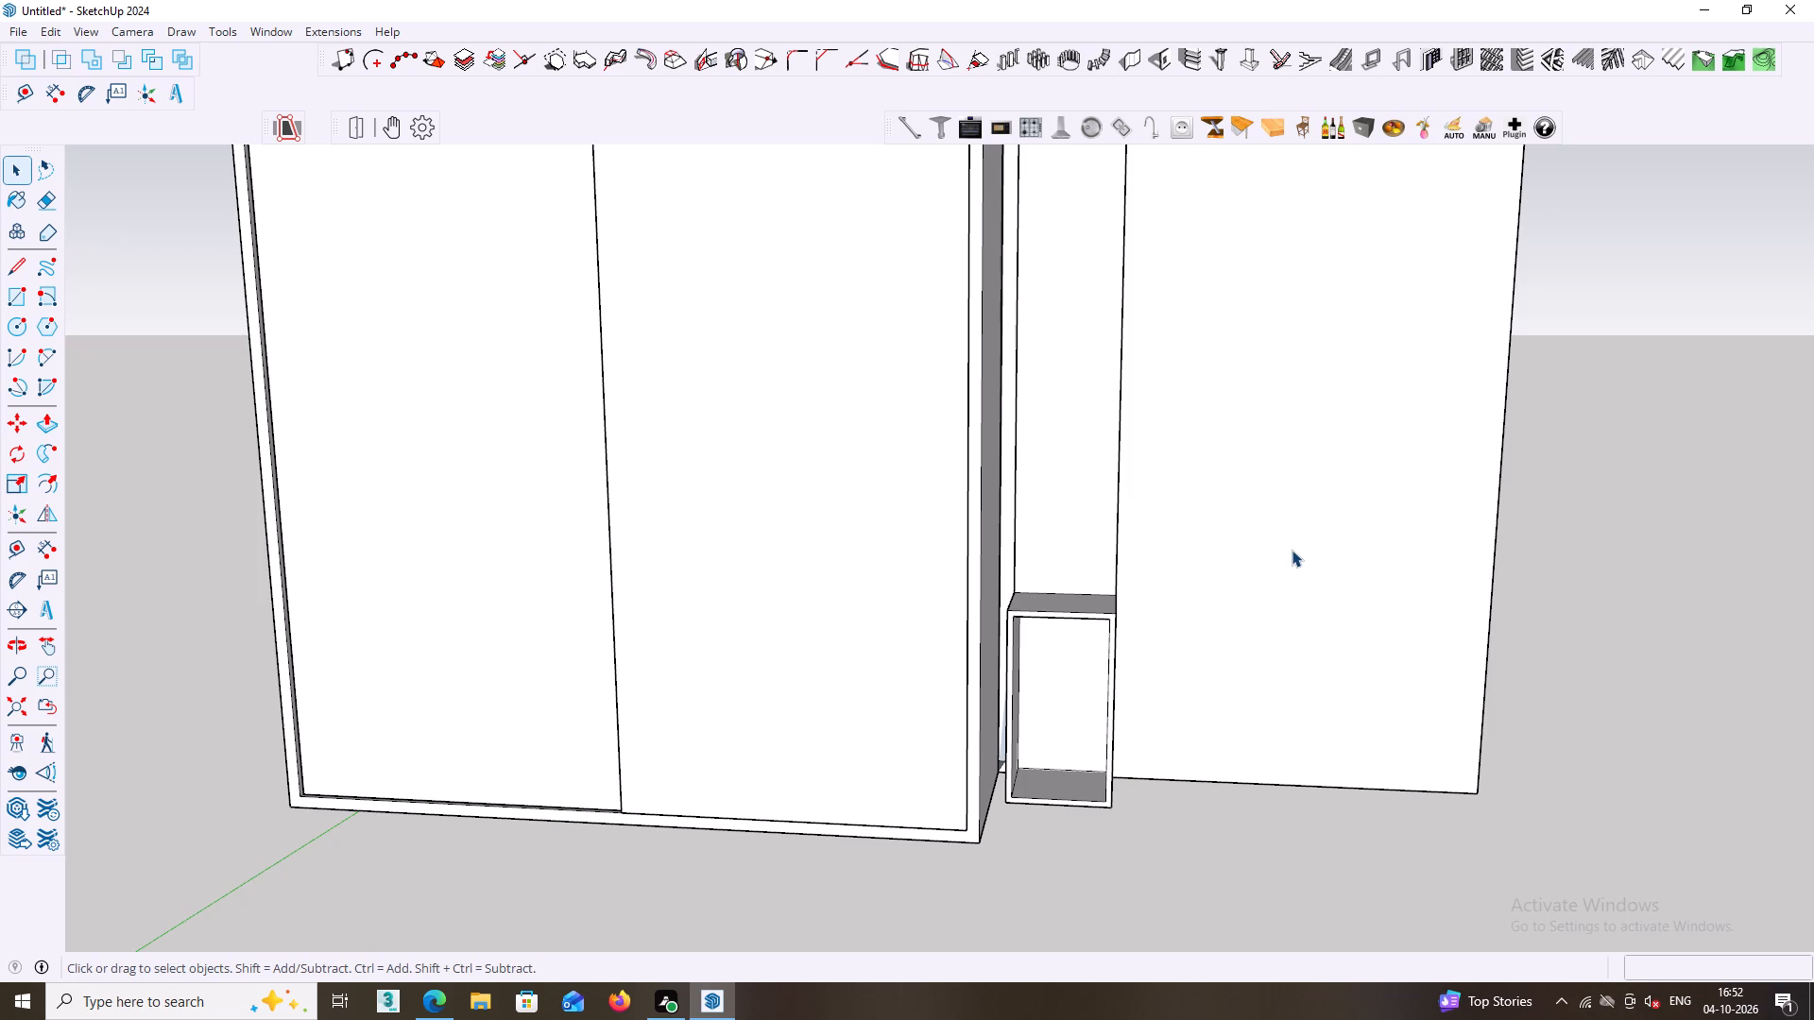
middle_drag(1292, 550, 1198, 292)
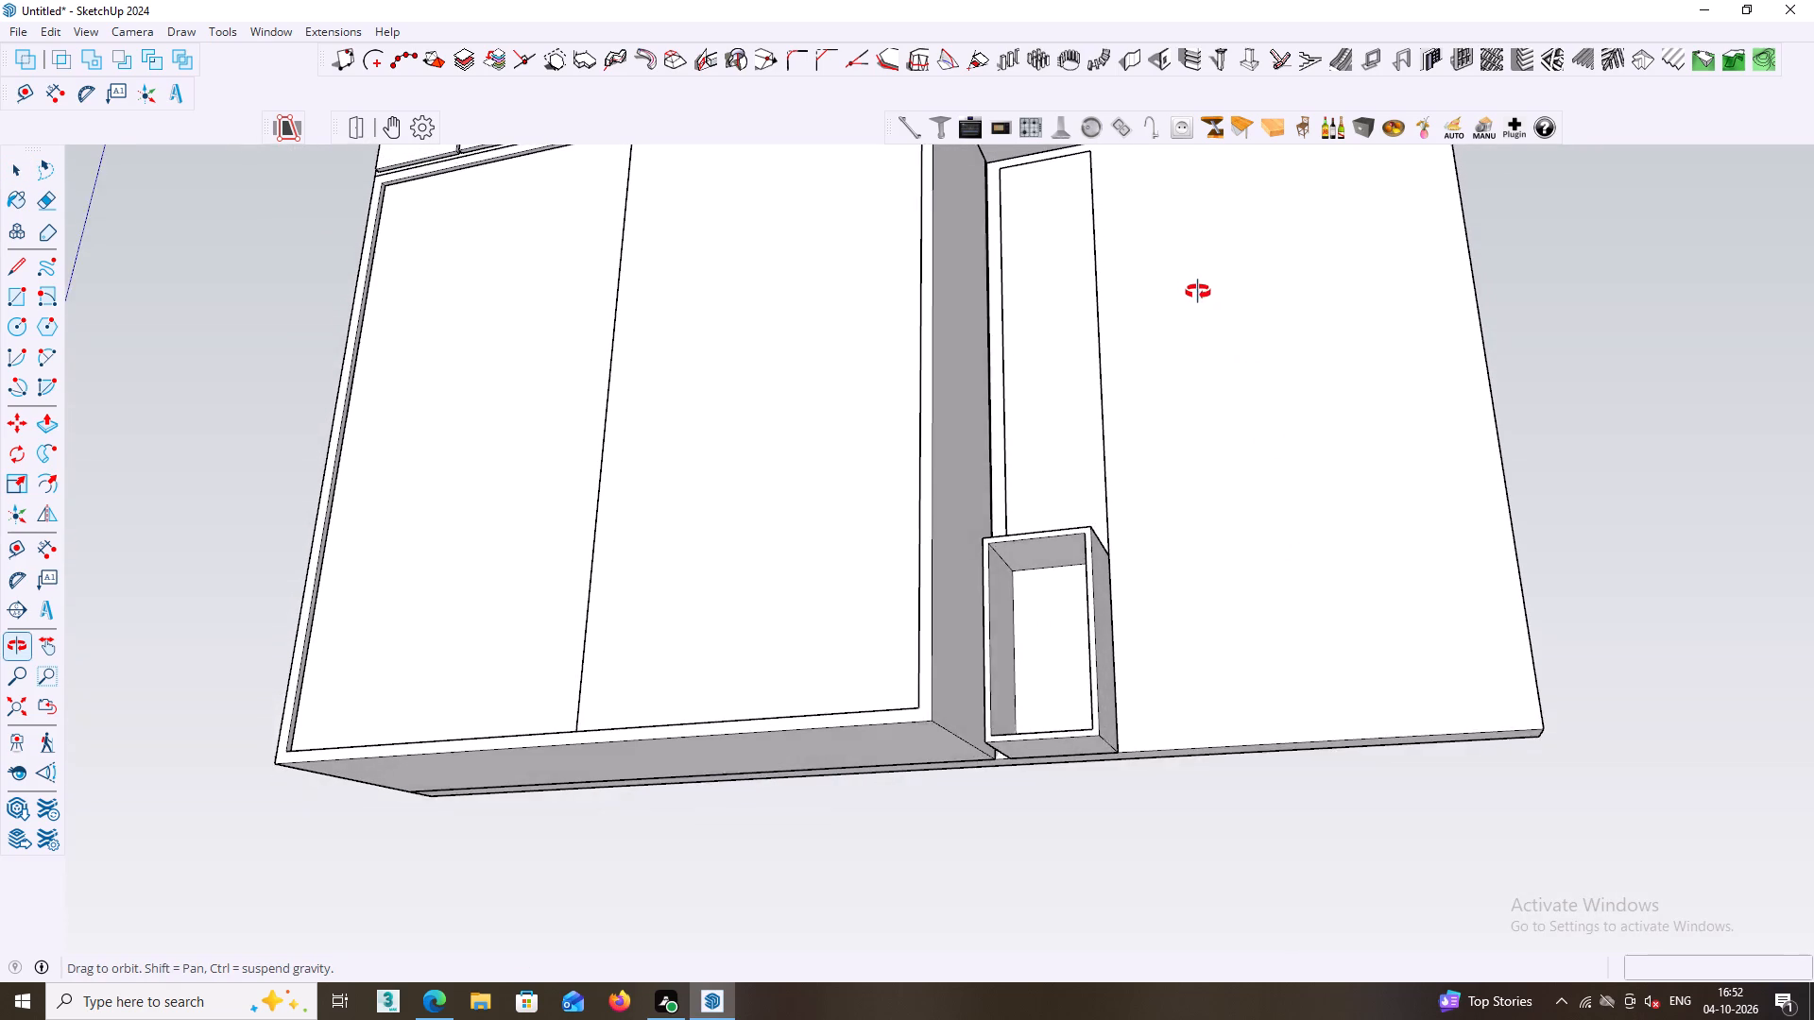
middle_drag(1198, 292, 1189, 280)
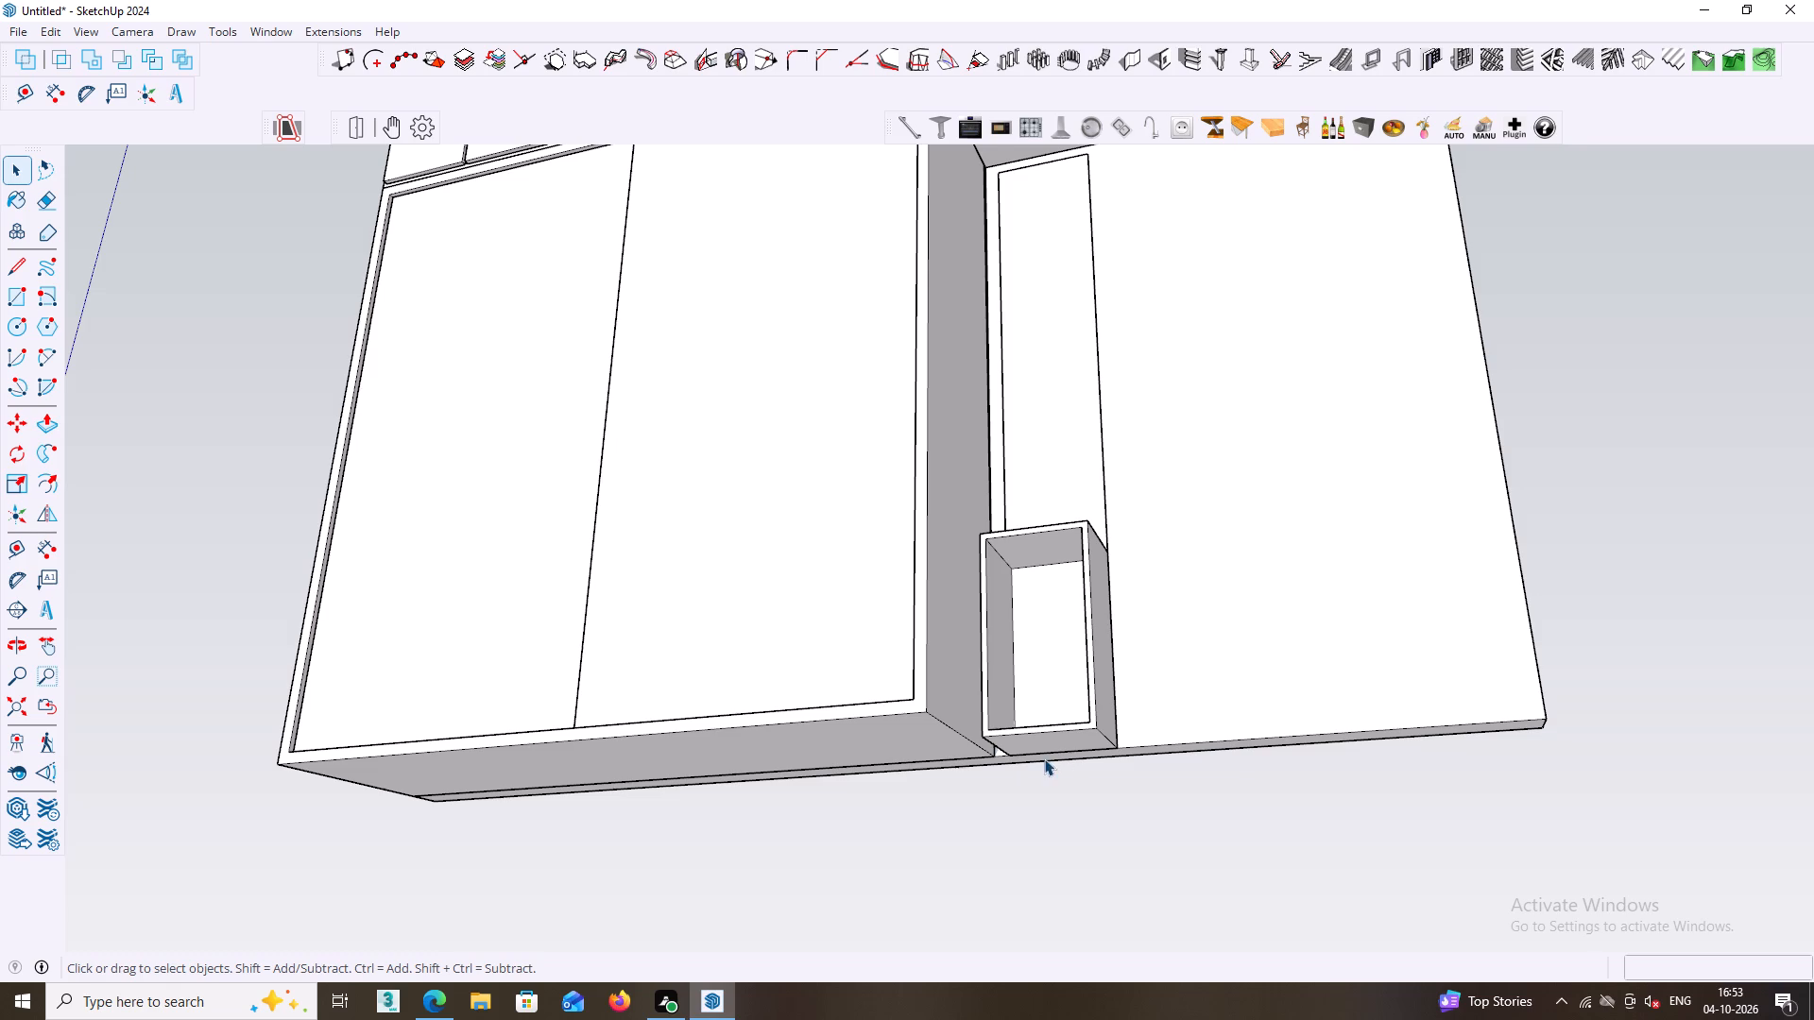
middle_drag(1035, 762, 1077, 761)
middle_drag(1101, 769, 1052, 627)
scroll(1100, 674, up, 2)
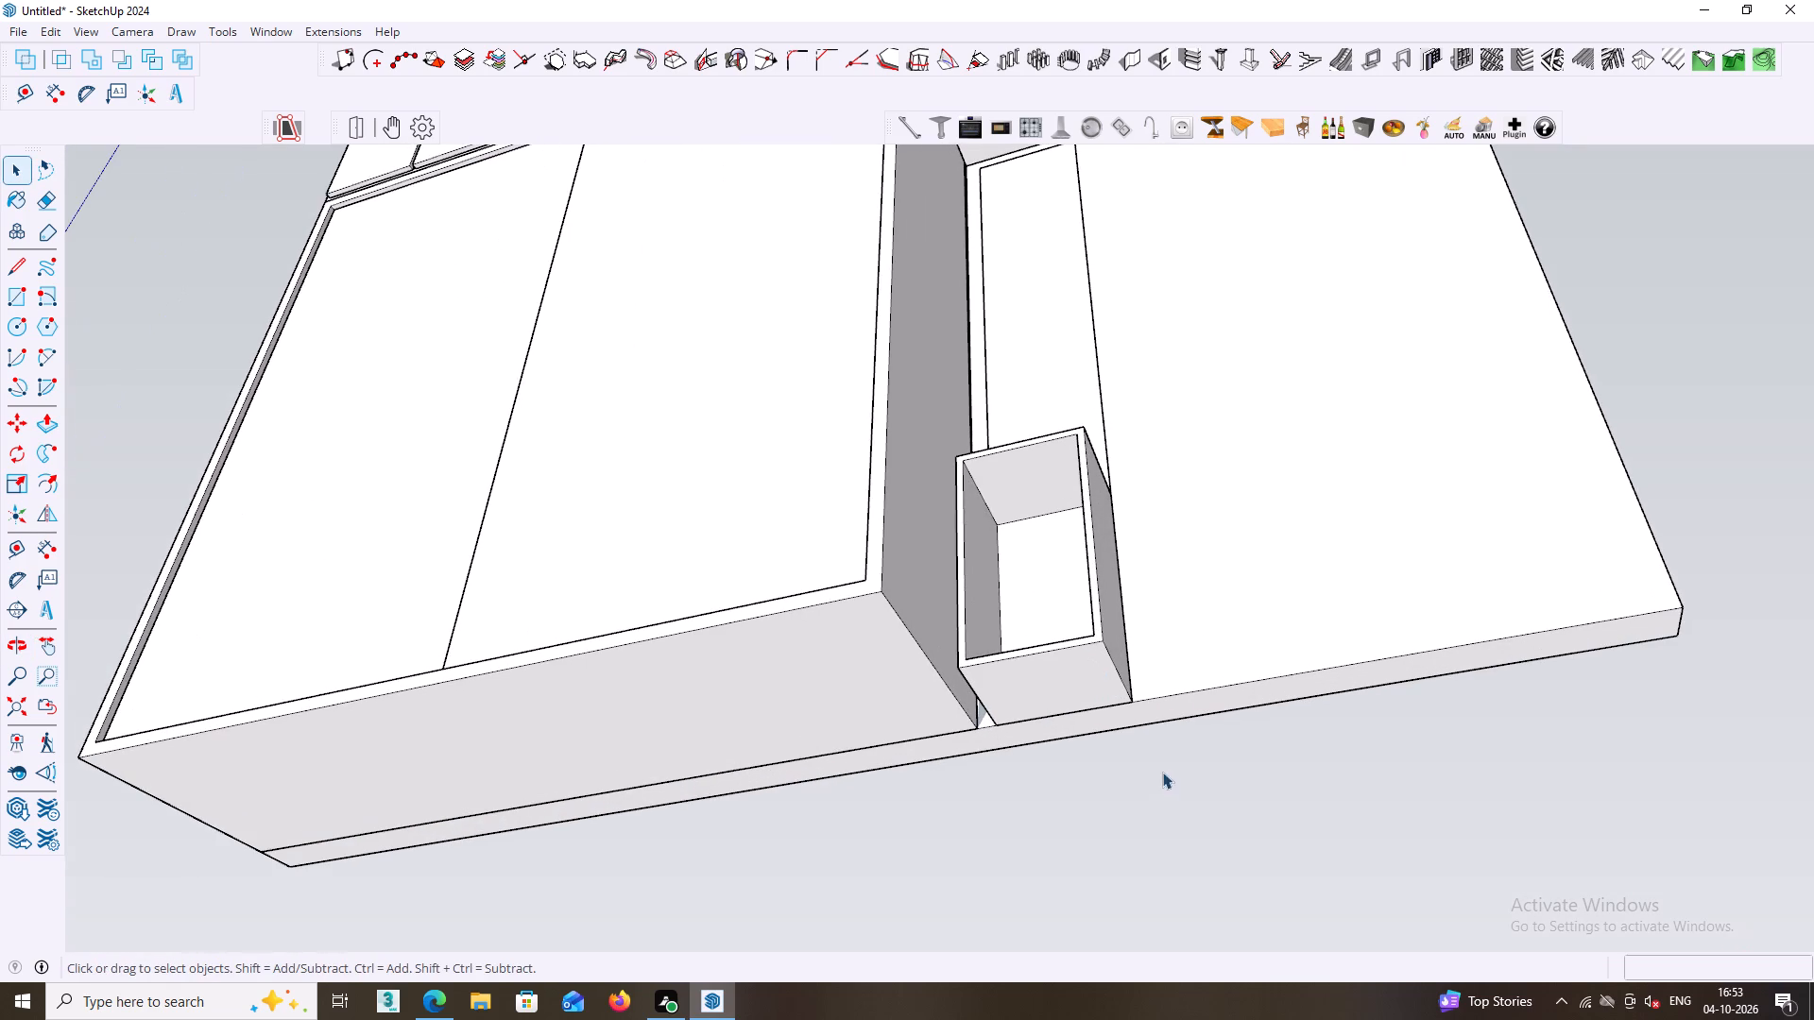
click(1147, 709)
key(p)
double_click(1153, 713)
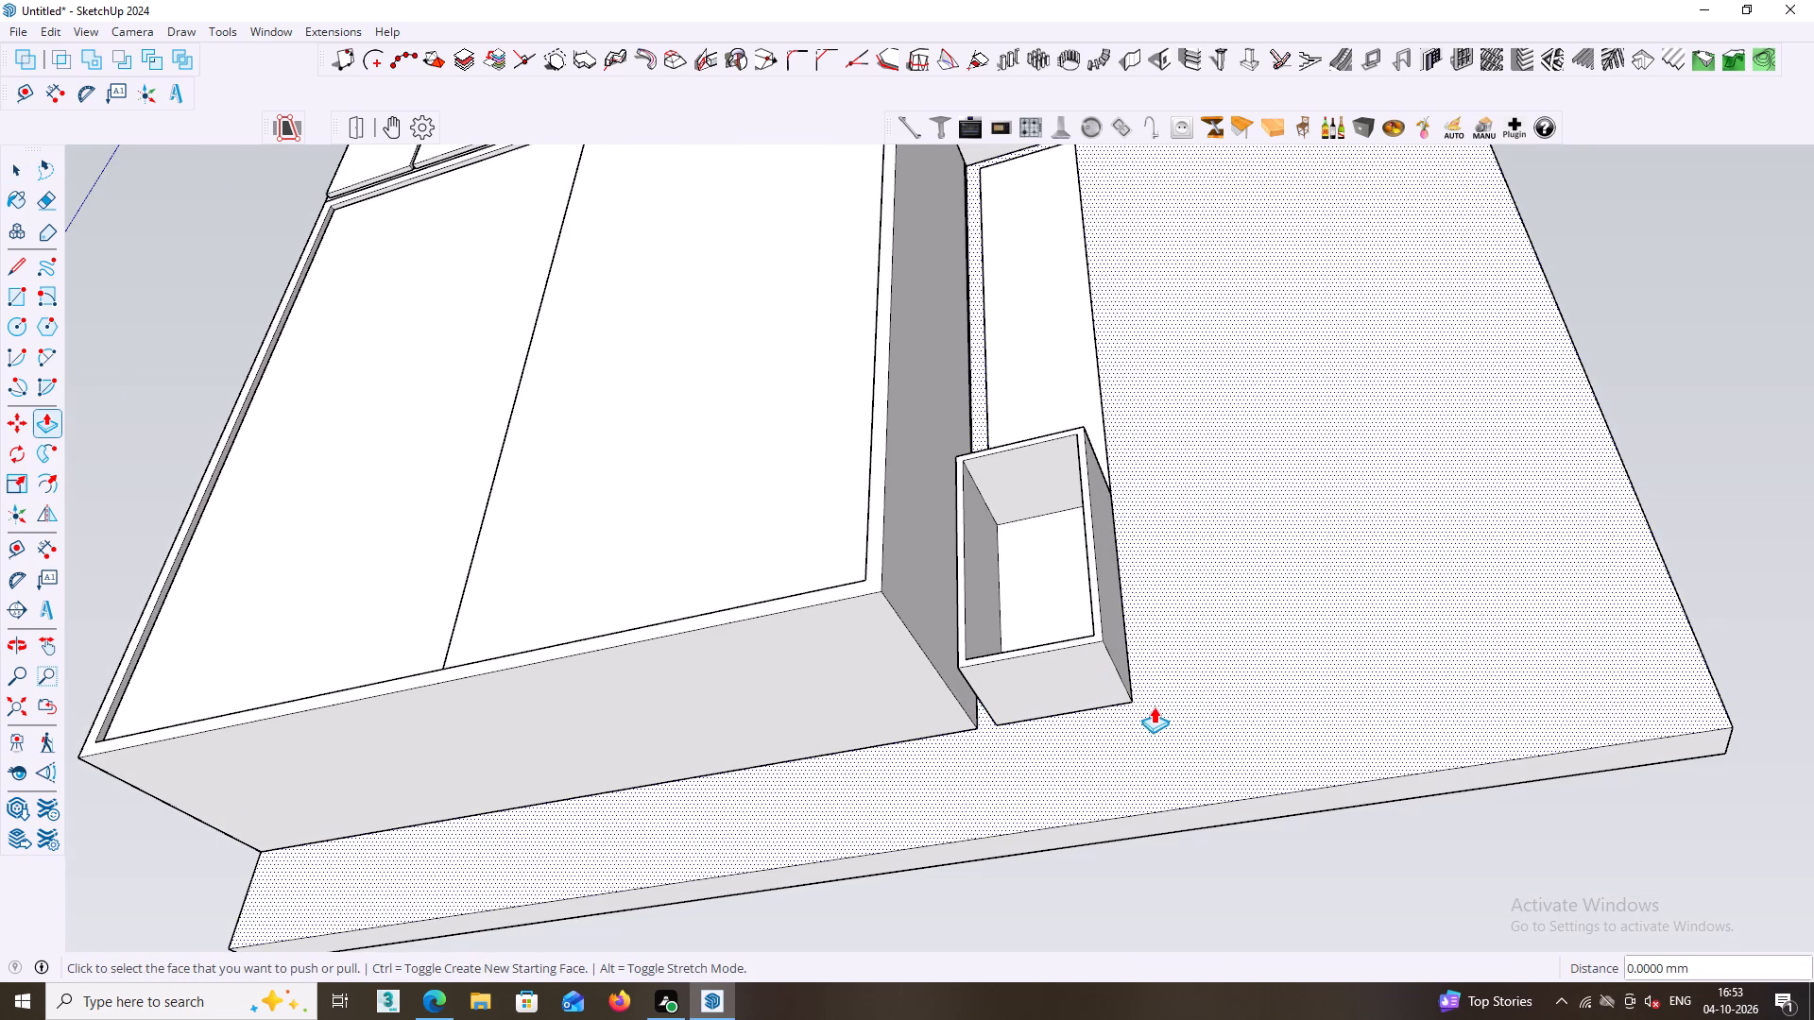
Push the back panel's bottom face back up about 155 mm, leaving it below the wardrobe and open box.
middle_drag(1154, 706, 1245, 1003)
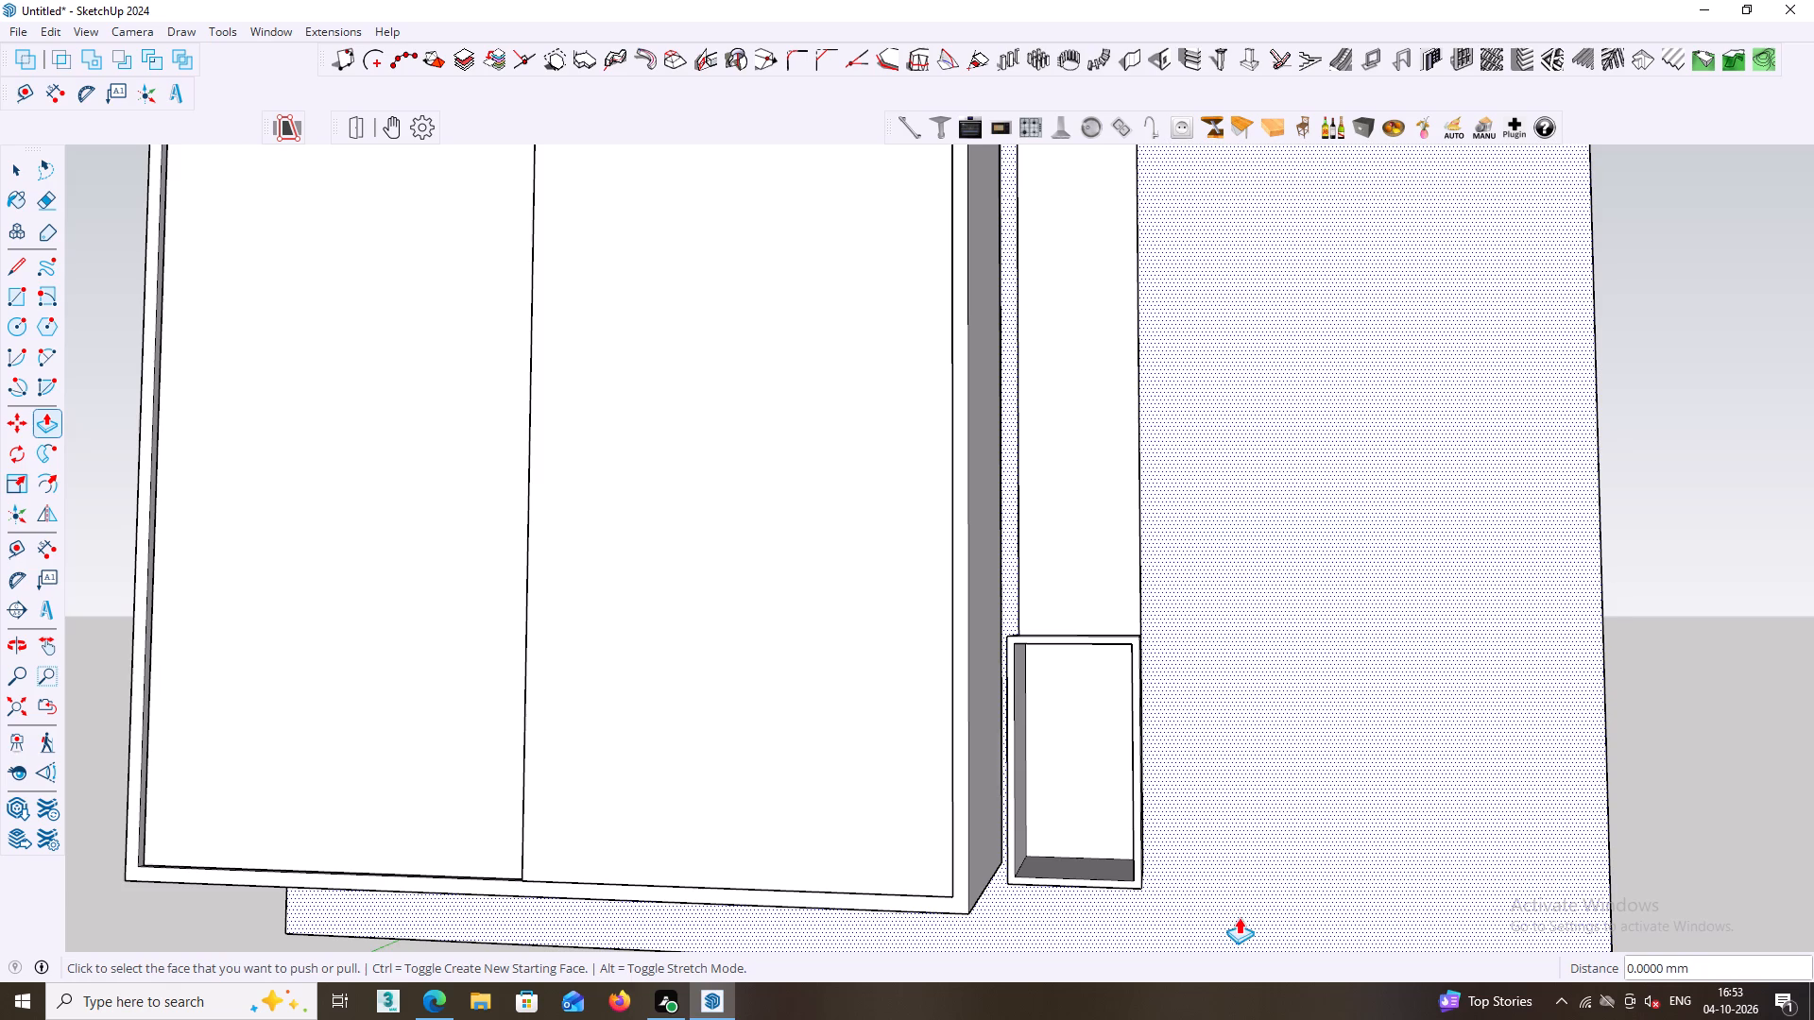
scroll(1231, 897, down, 2)
middle_drag(1228, 881, 1211, 785)
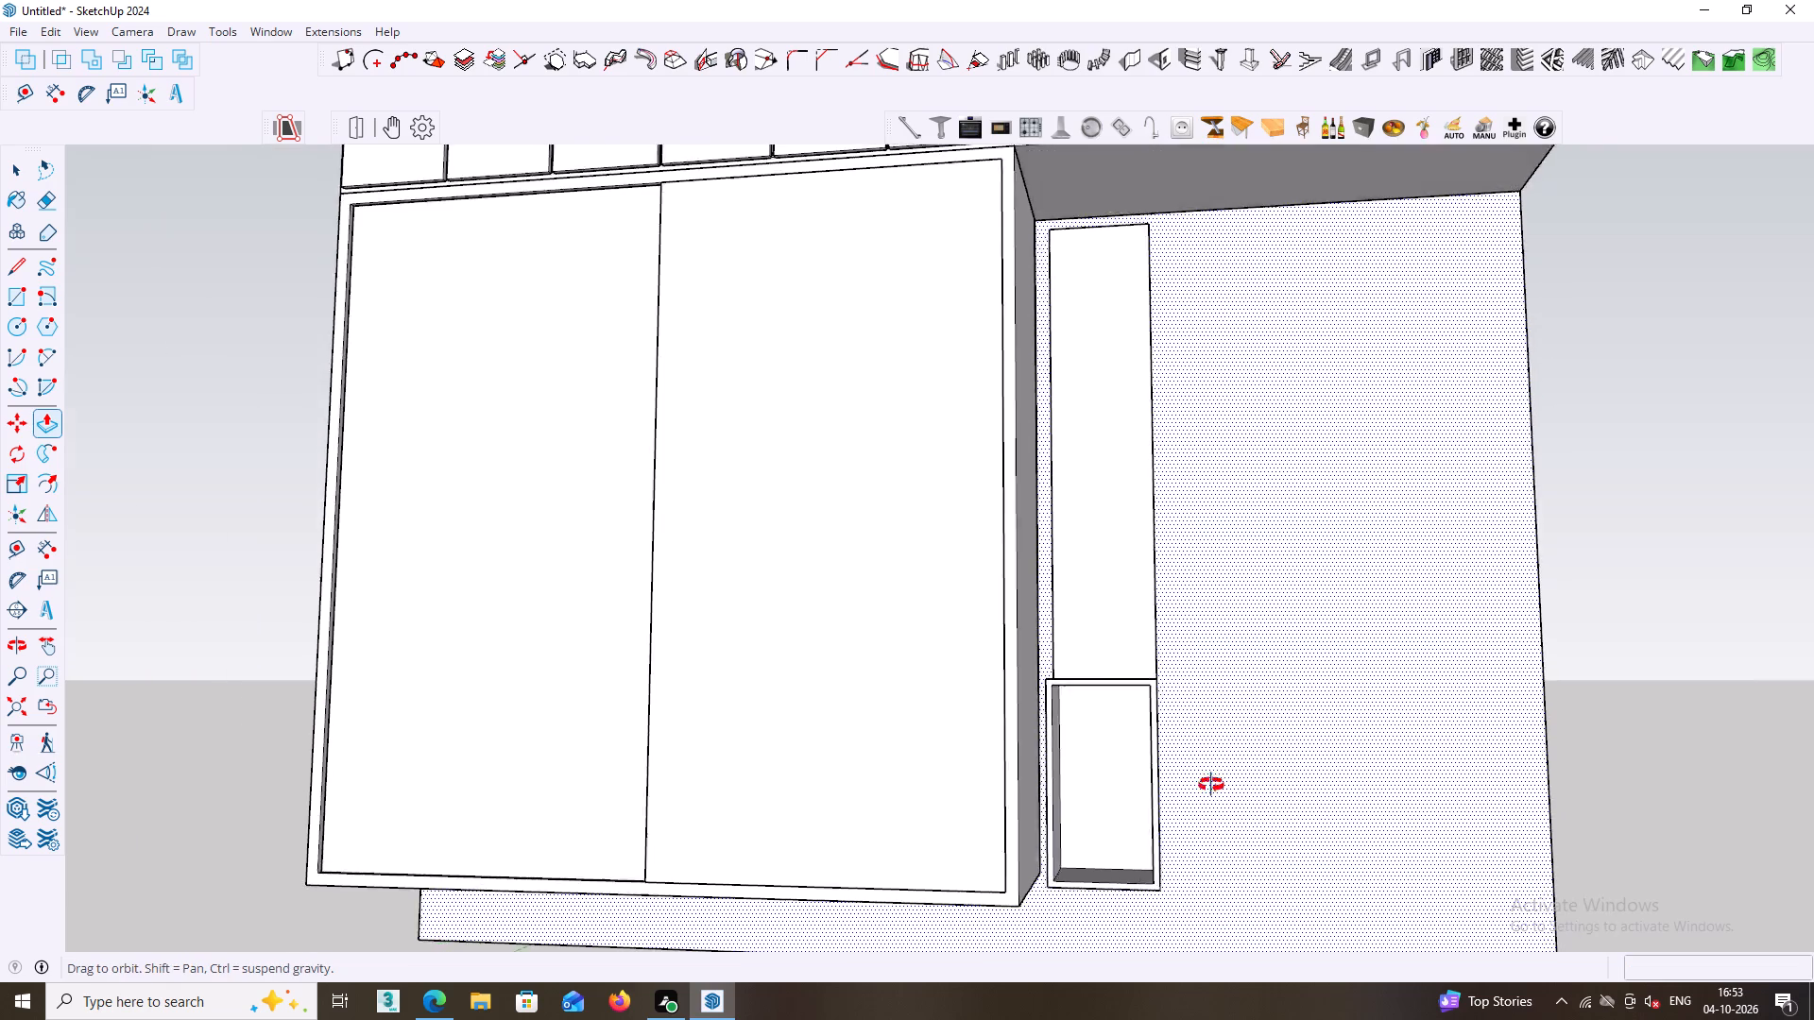
middle_drag(1211, 785, 1167, 637)
shift+middle_drag(1179, 718, 1164, 566)
middle_drag(1143, 699, 1147, 662)
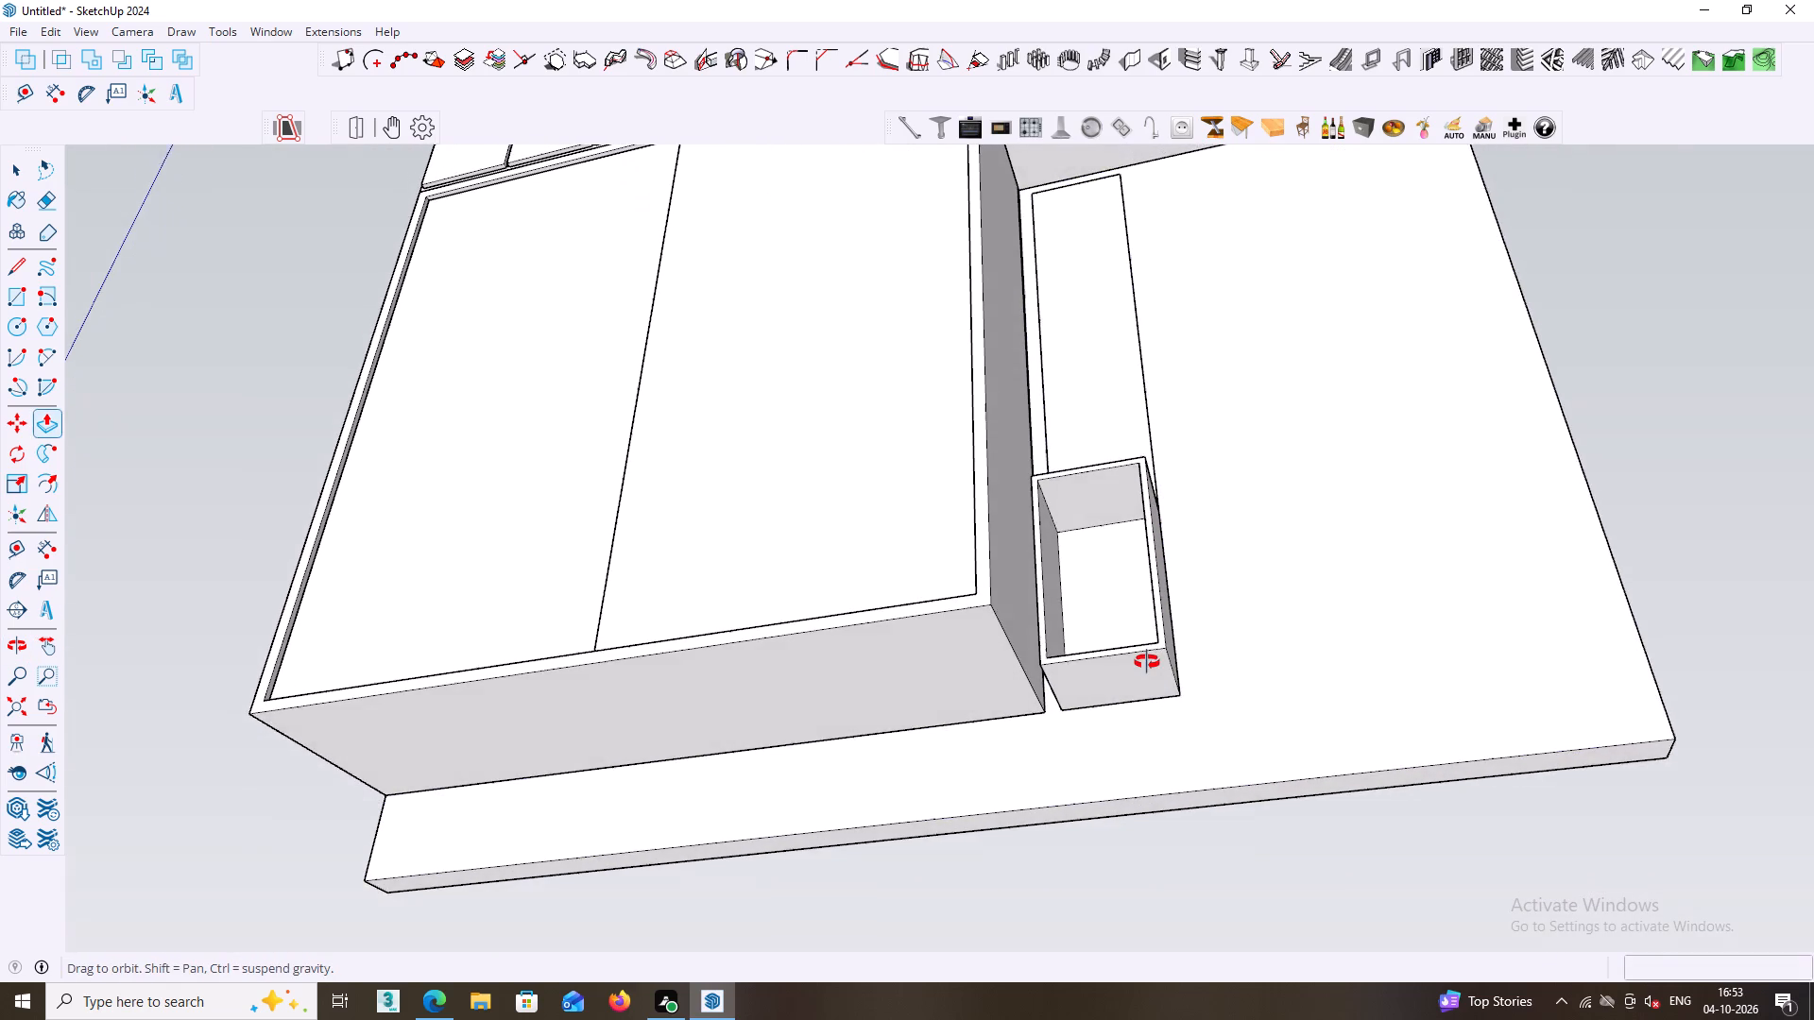
middle_drag(1147, 662, 1143, 685)
key(space)
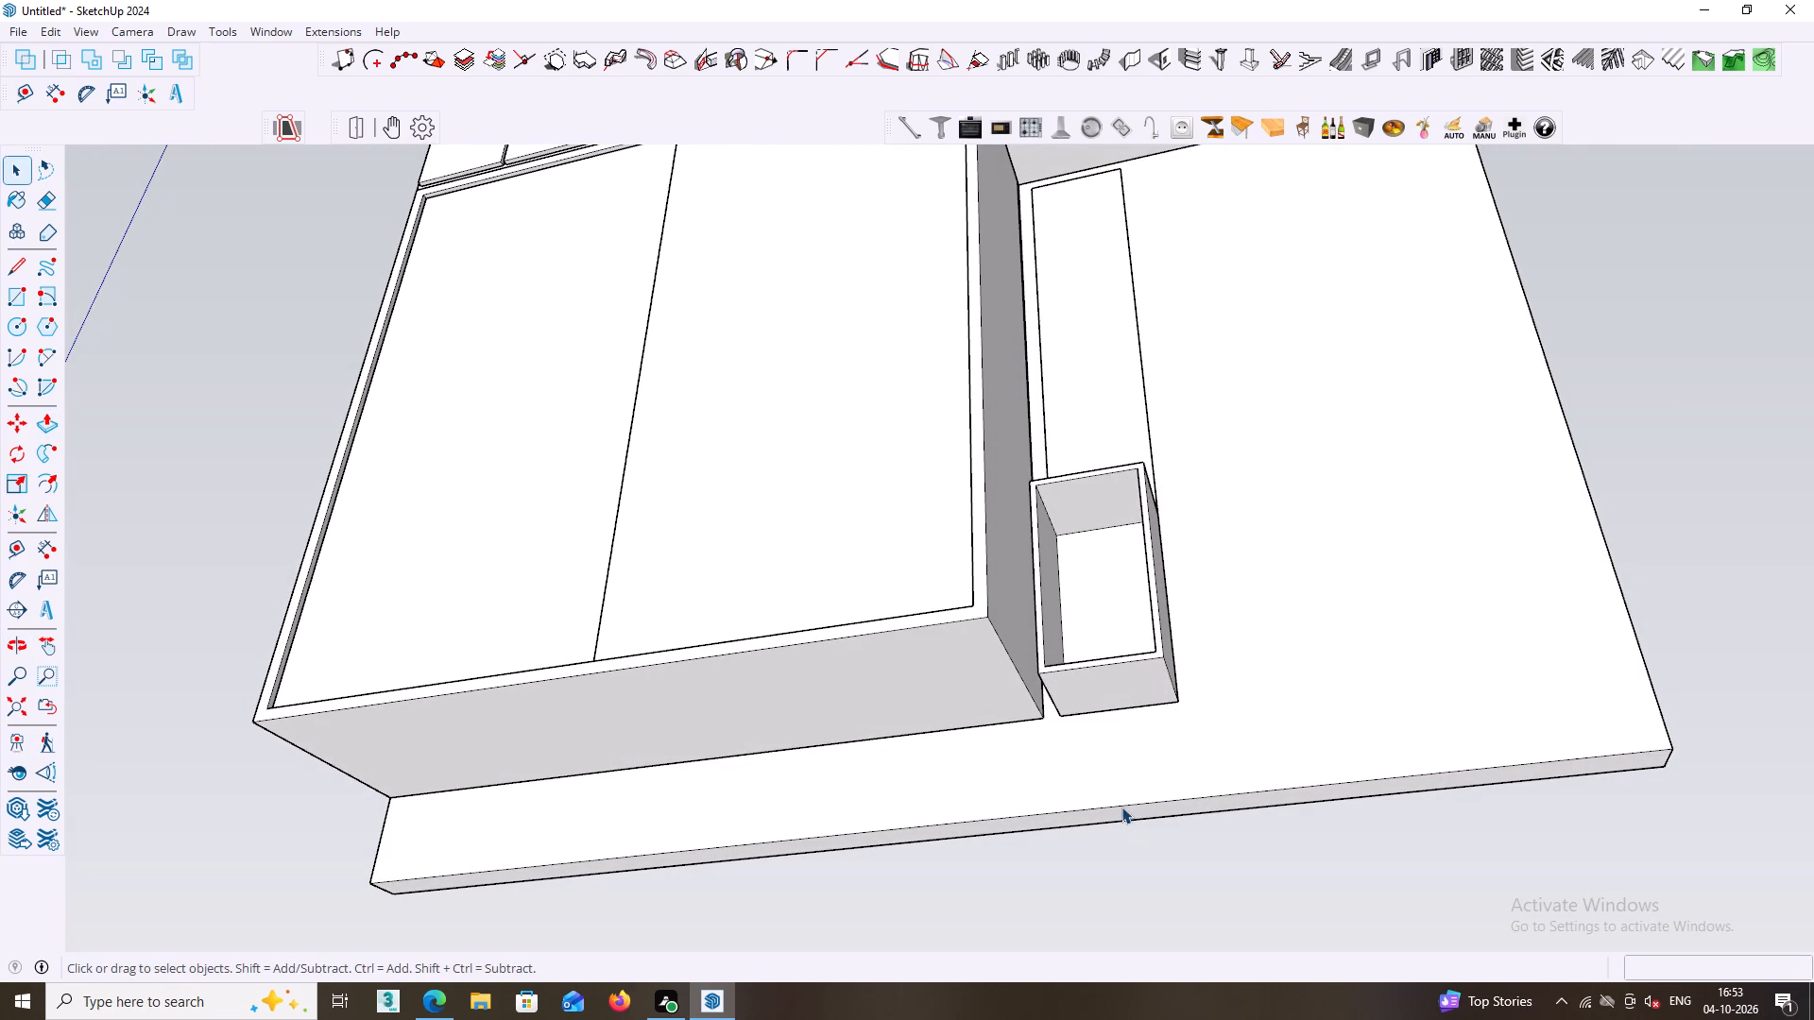
click(1121, 812)
key(p)
click(1121, 812)
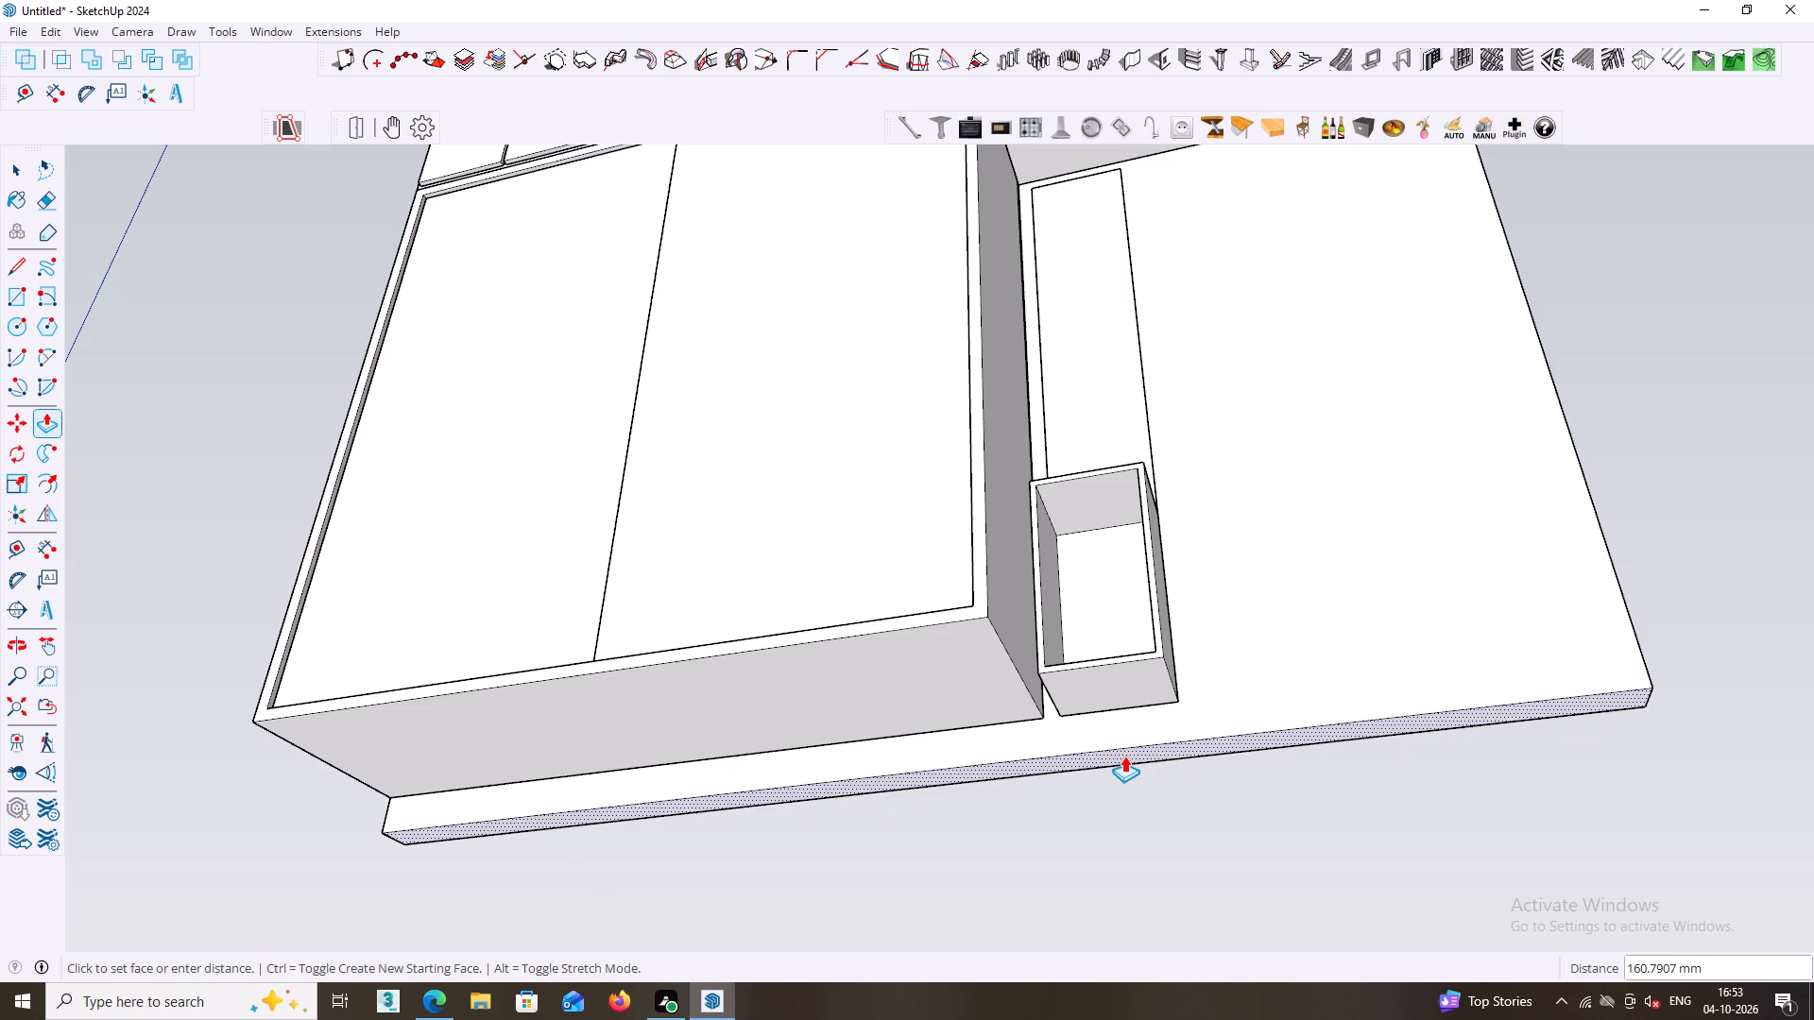
click(1124, 757)
middle_drag(1124, 757, 1180, 1004)
scroll(1180, 974, down, 2)
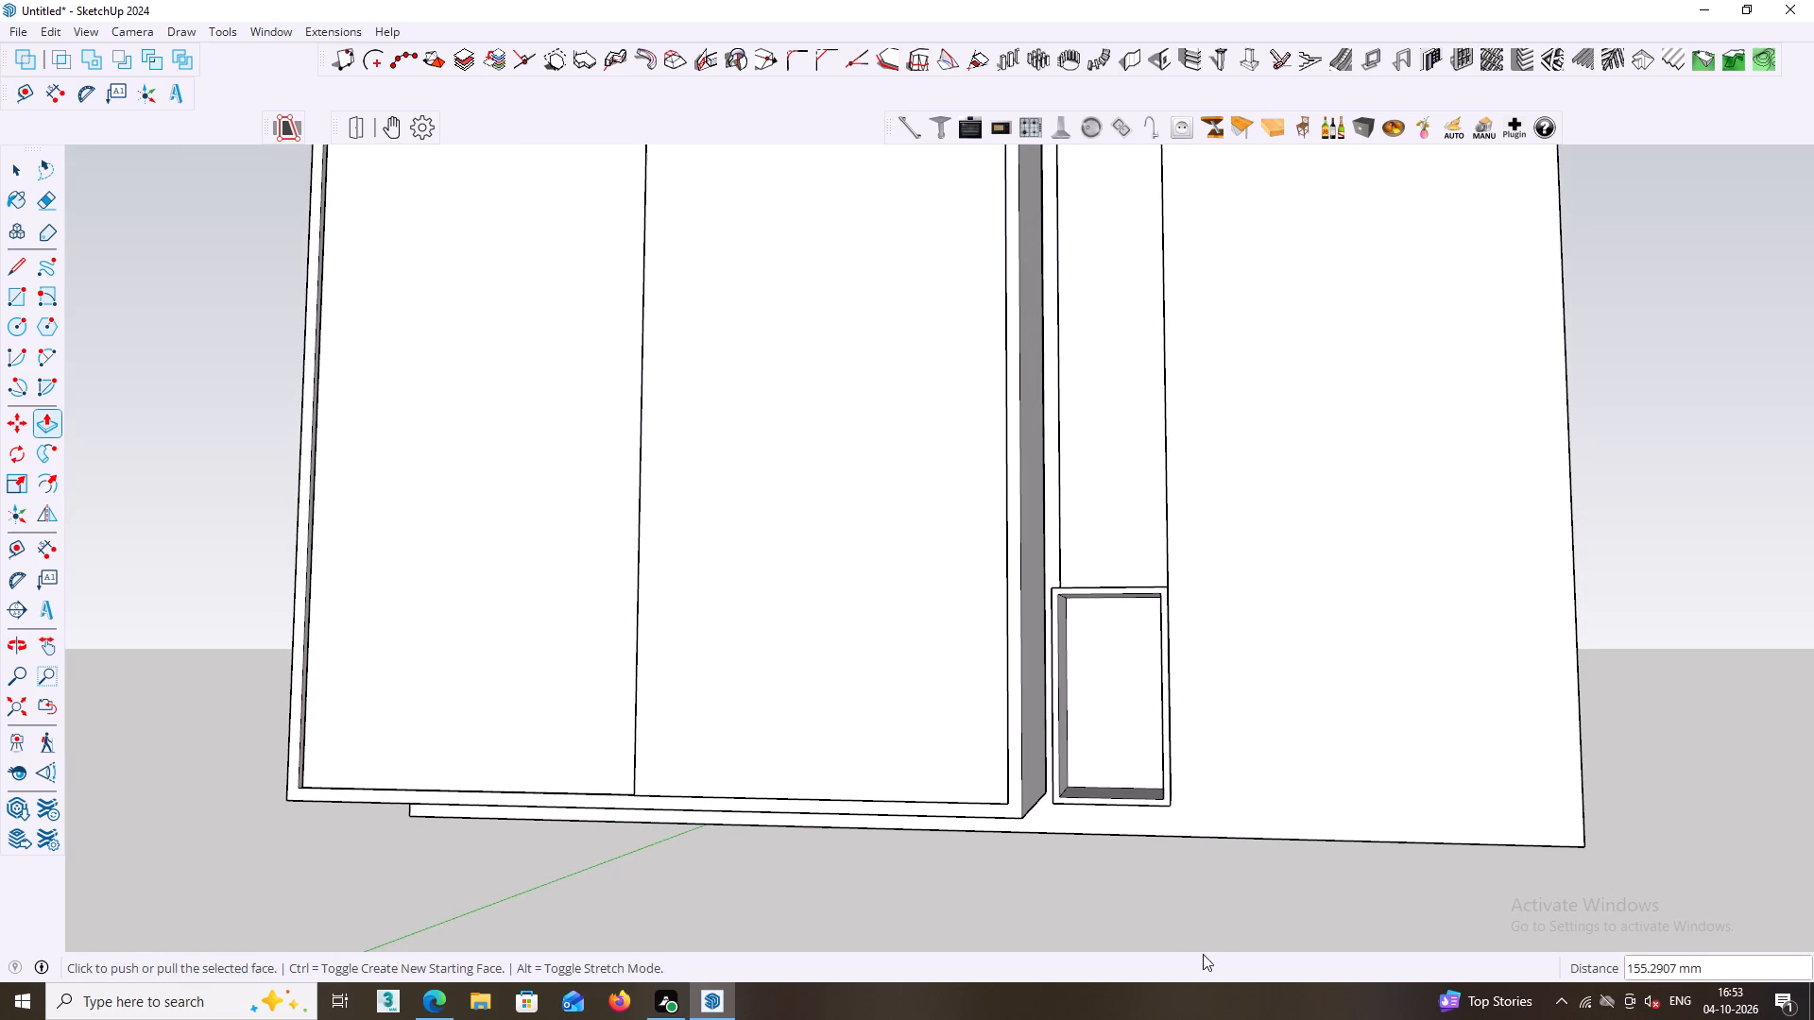
key(space)
double_click(1203, 887)
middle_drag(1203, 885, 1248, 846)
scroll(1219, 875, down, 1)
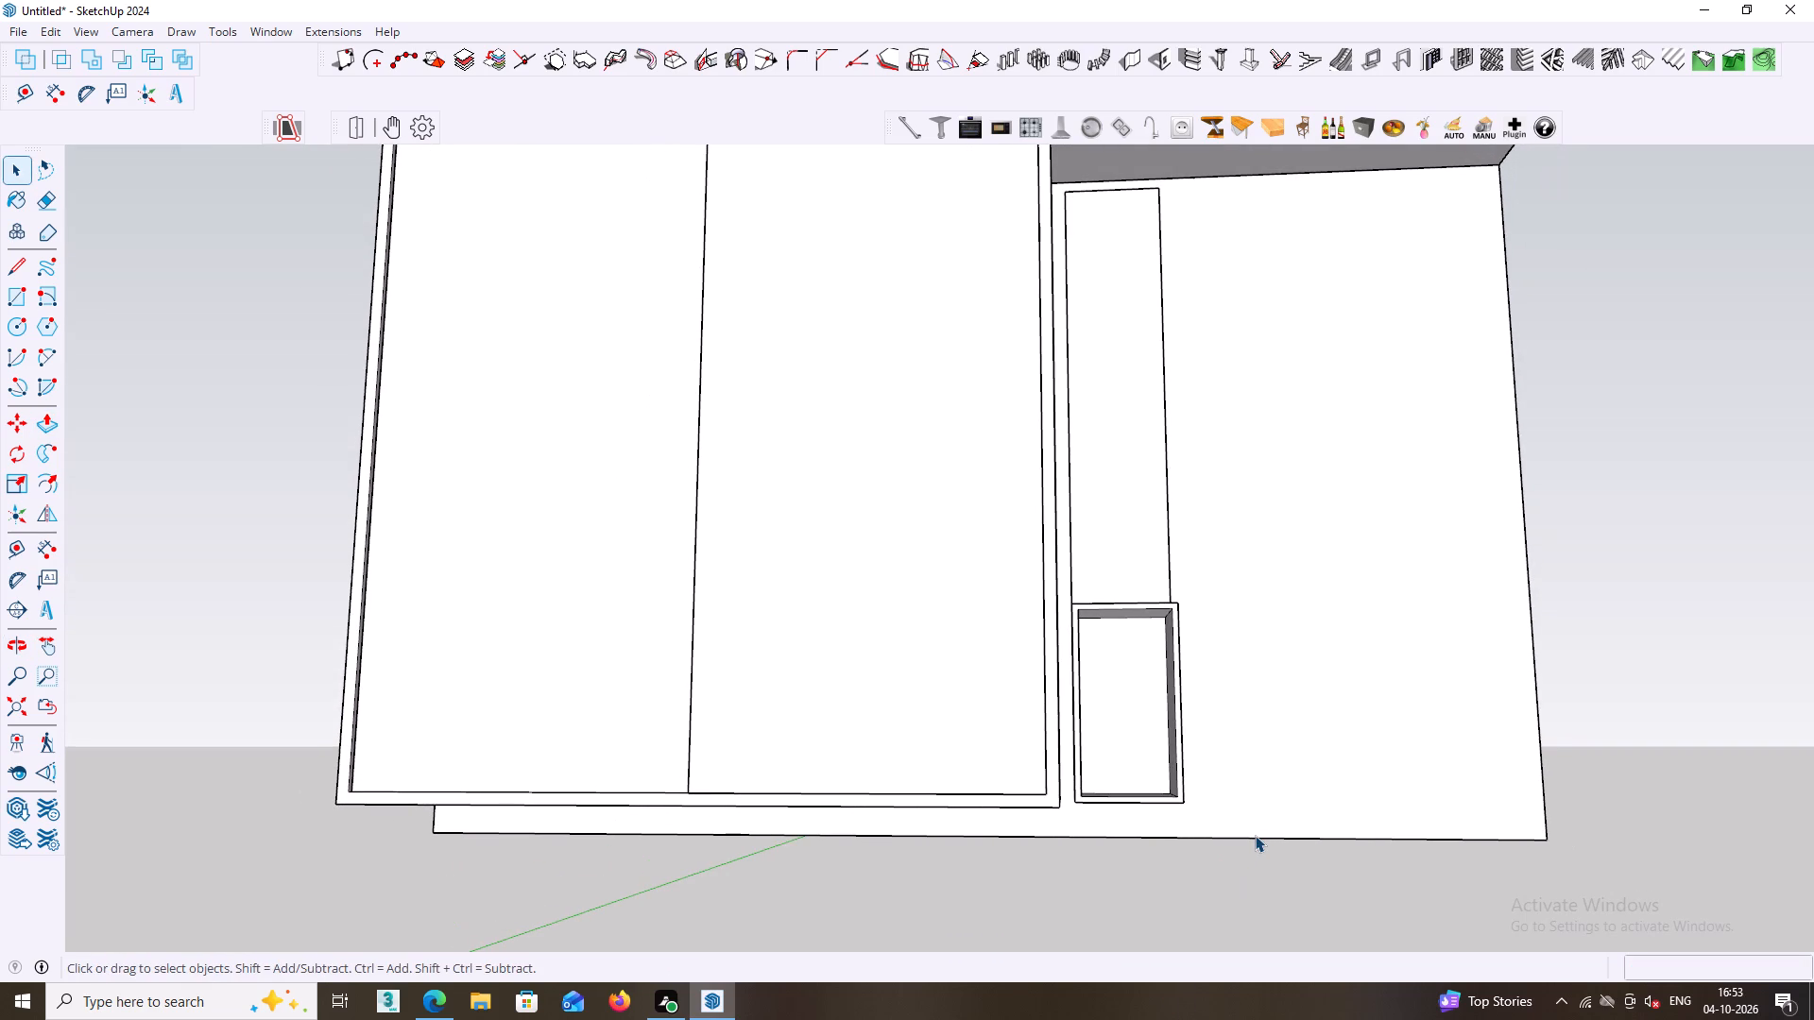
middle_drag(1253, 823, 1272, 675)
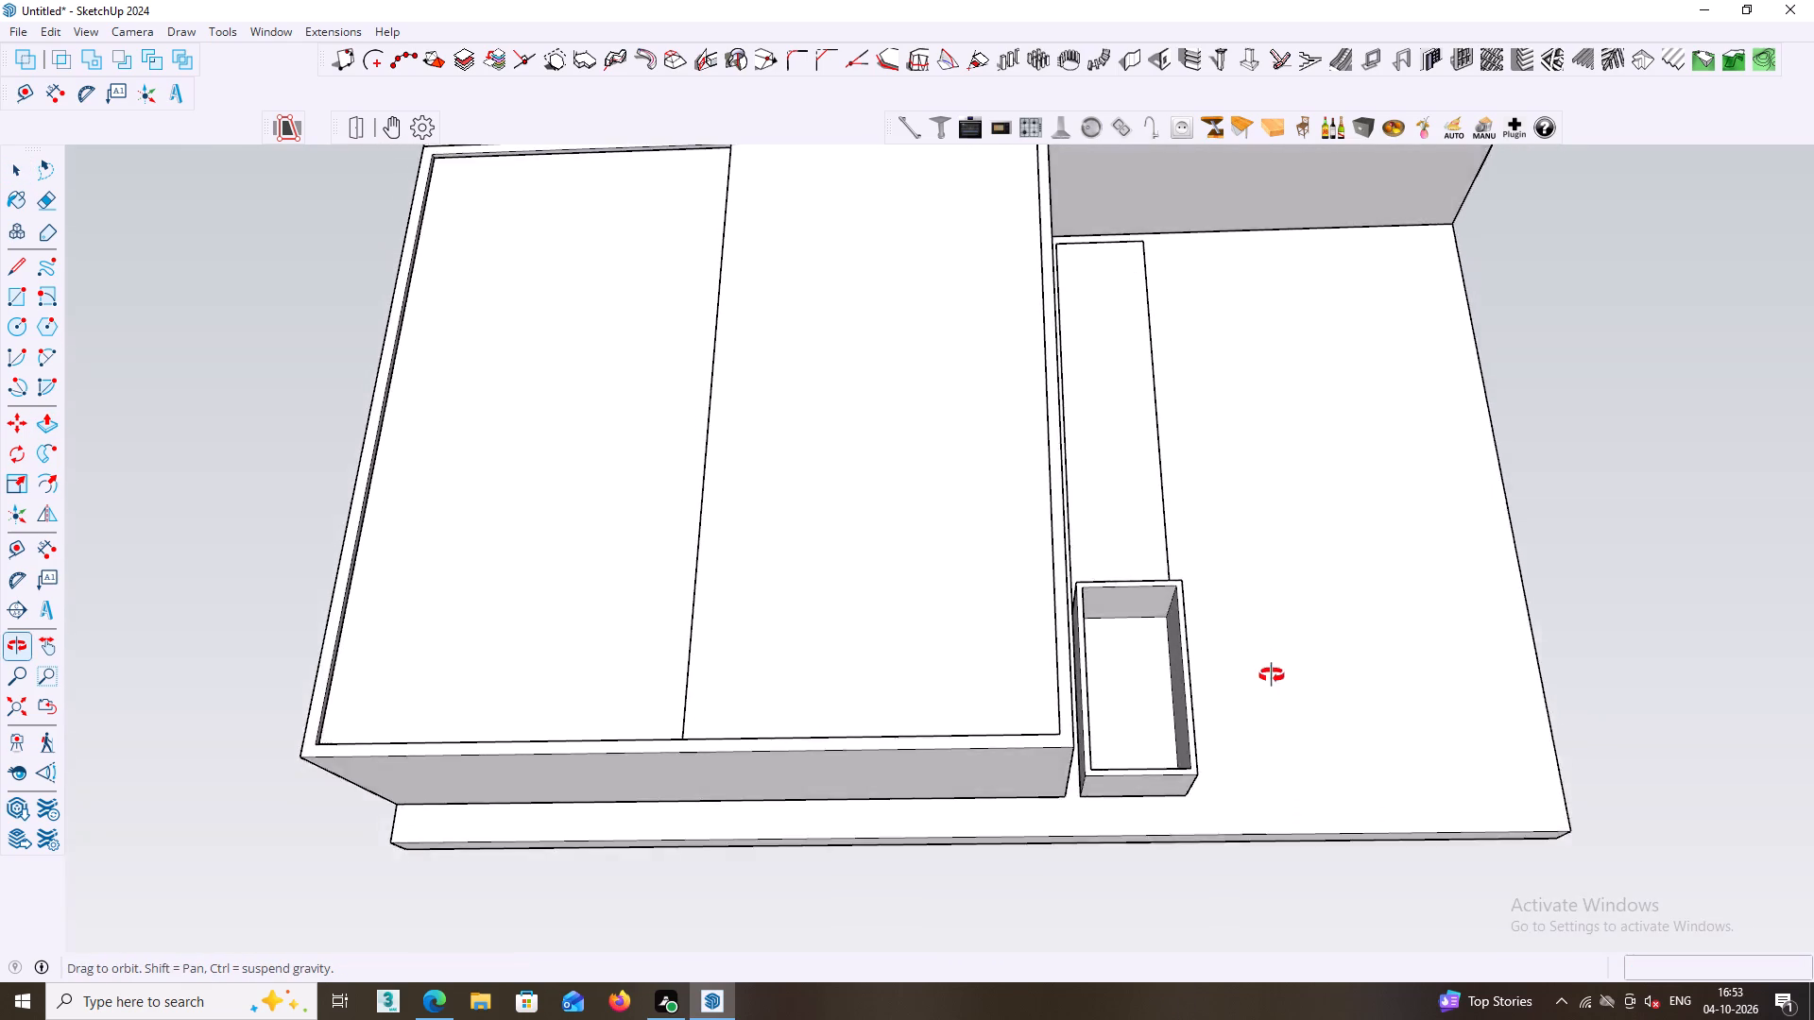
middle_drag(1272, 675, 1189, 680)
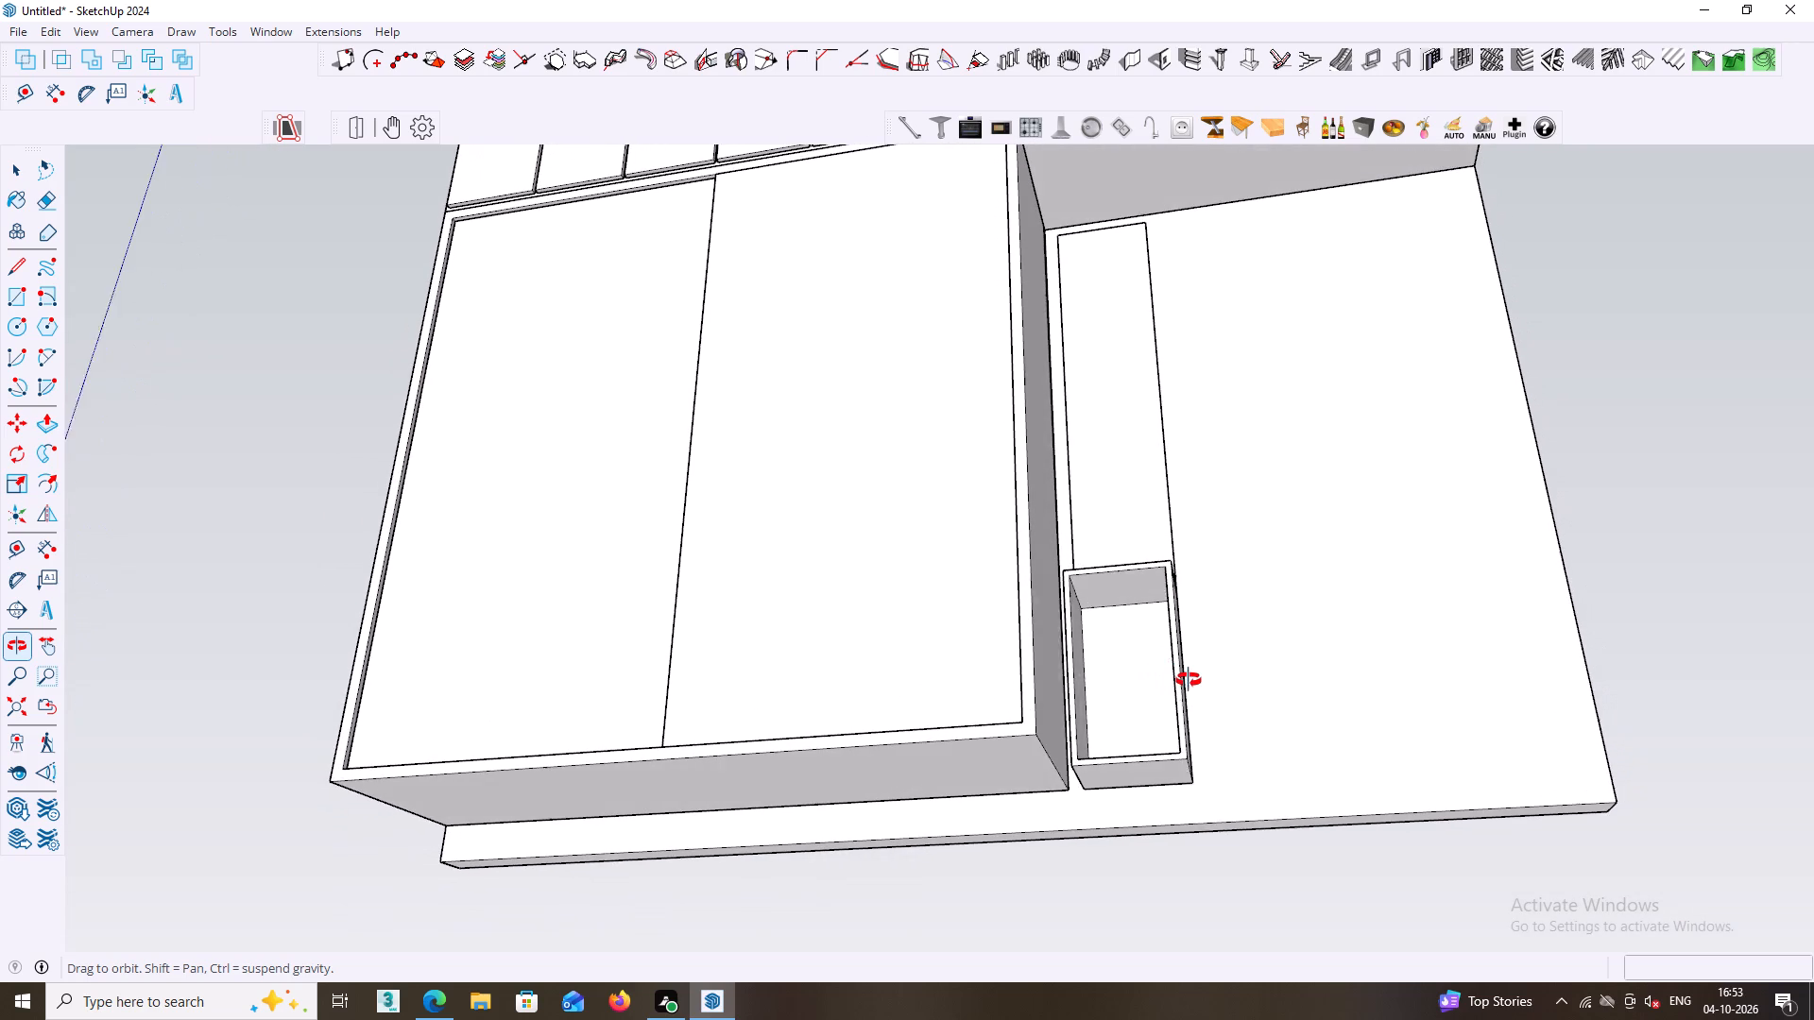
Inside the side unit's group, draw a horizontal line across the open box's back face between the midpoints of its side edges.
middle_drag(1189, 680, 1190, 681)
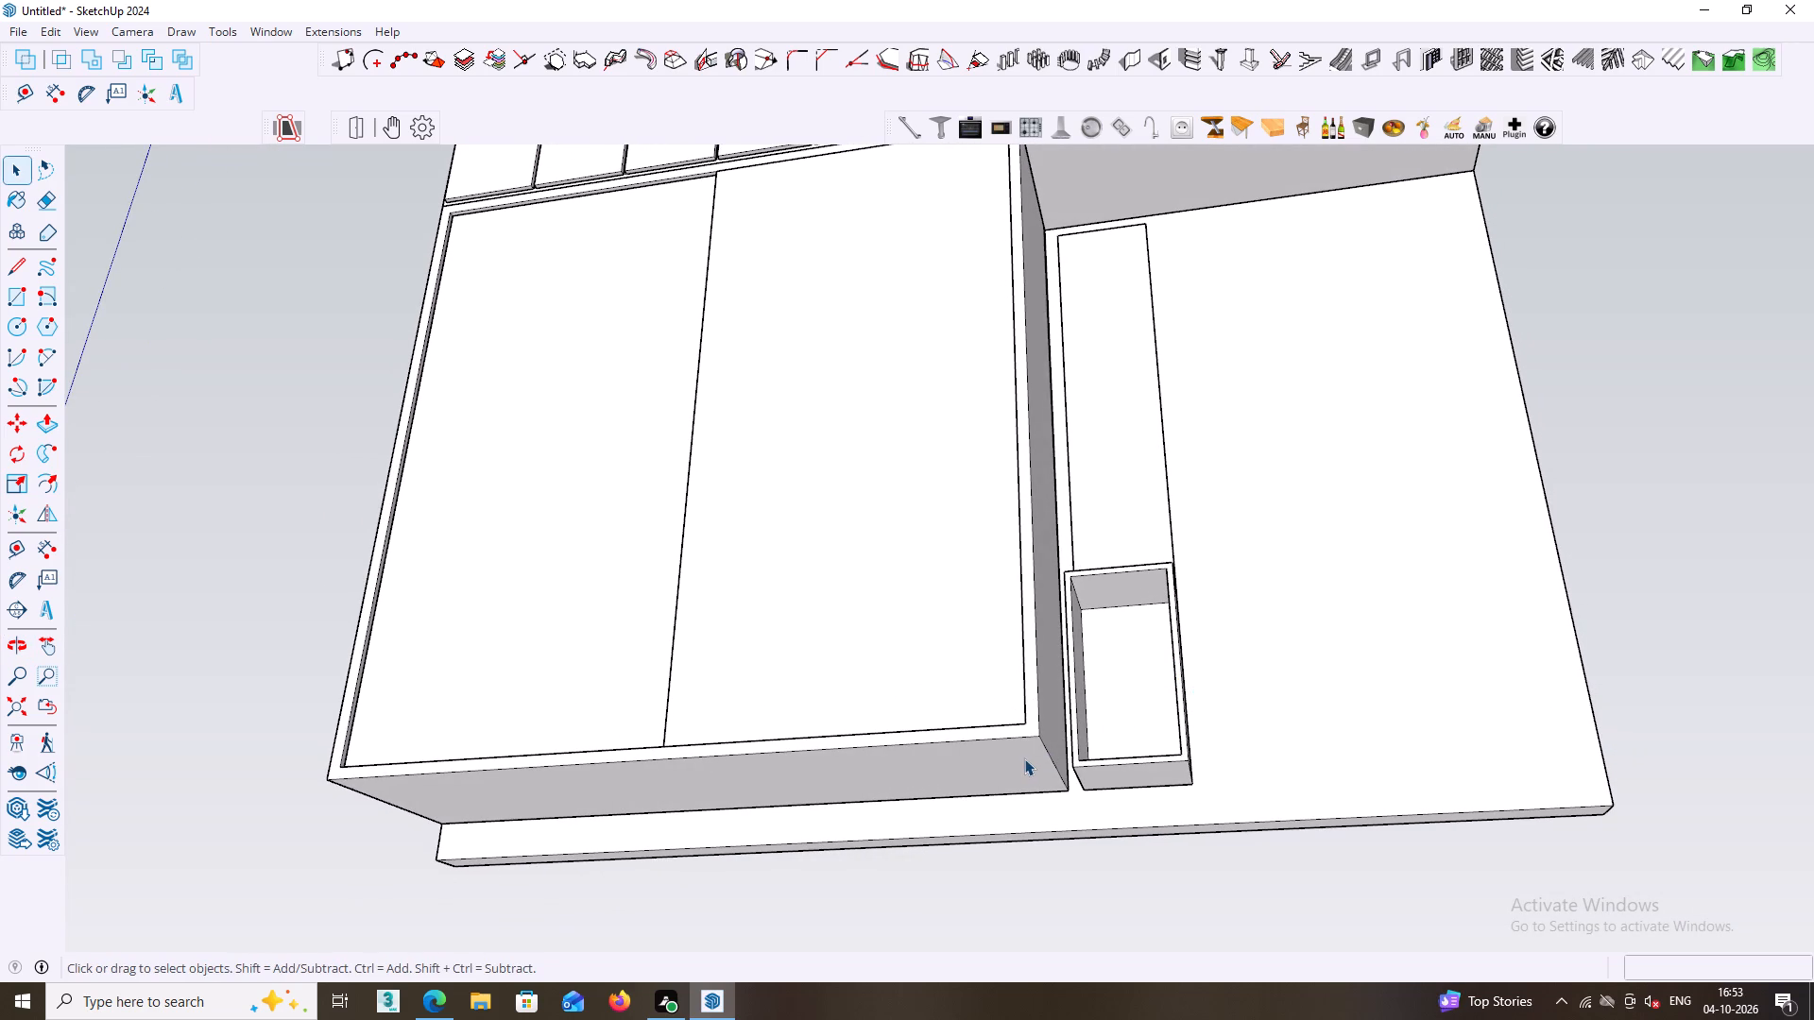
middle_drag(1082, 756, 1089, 892)
scroll(1129, 834, down, 2)
middle_drag(1143, 812, 1167, 919)
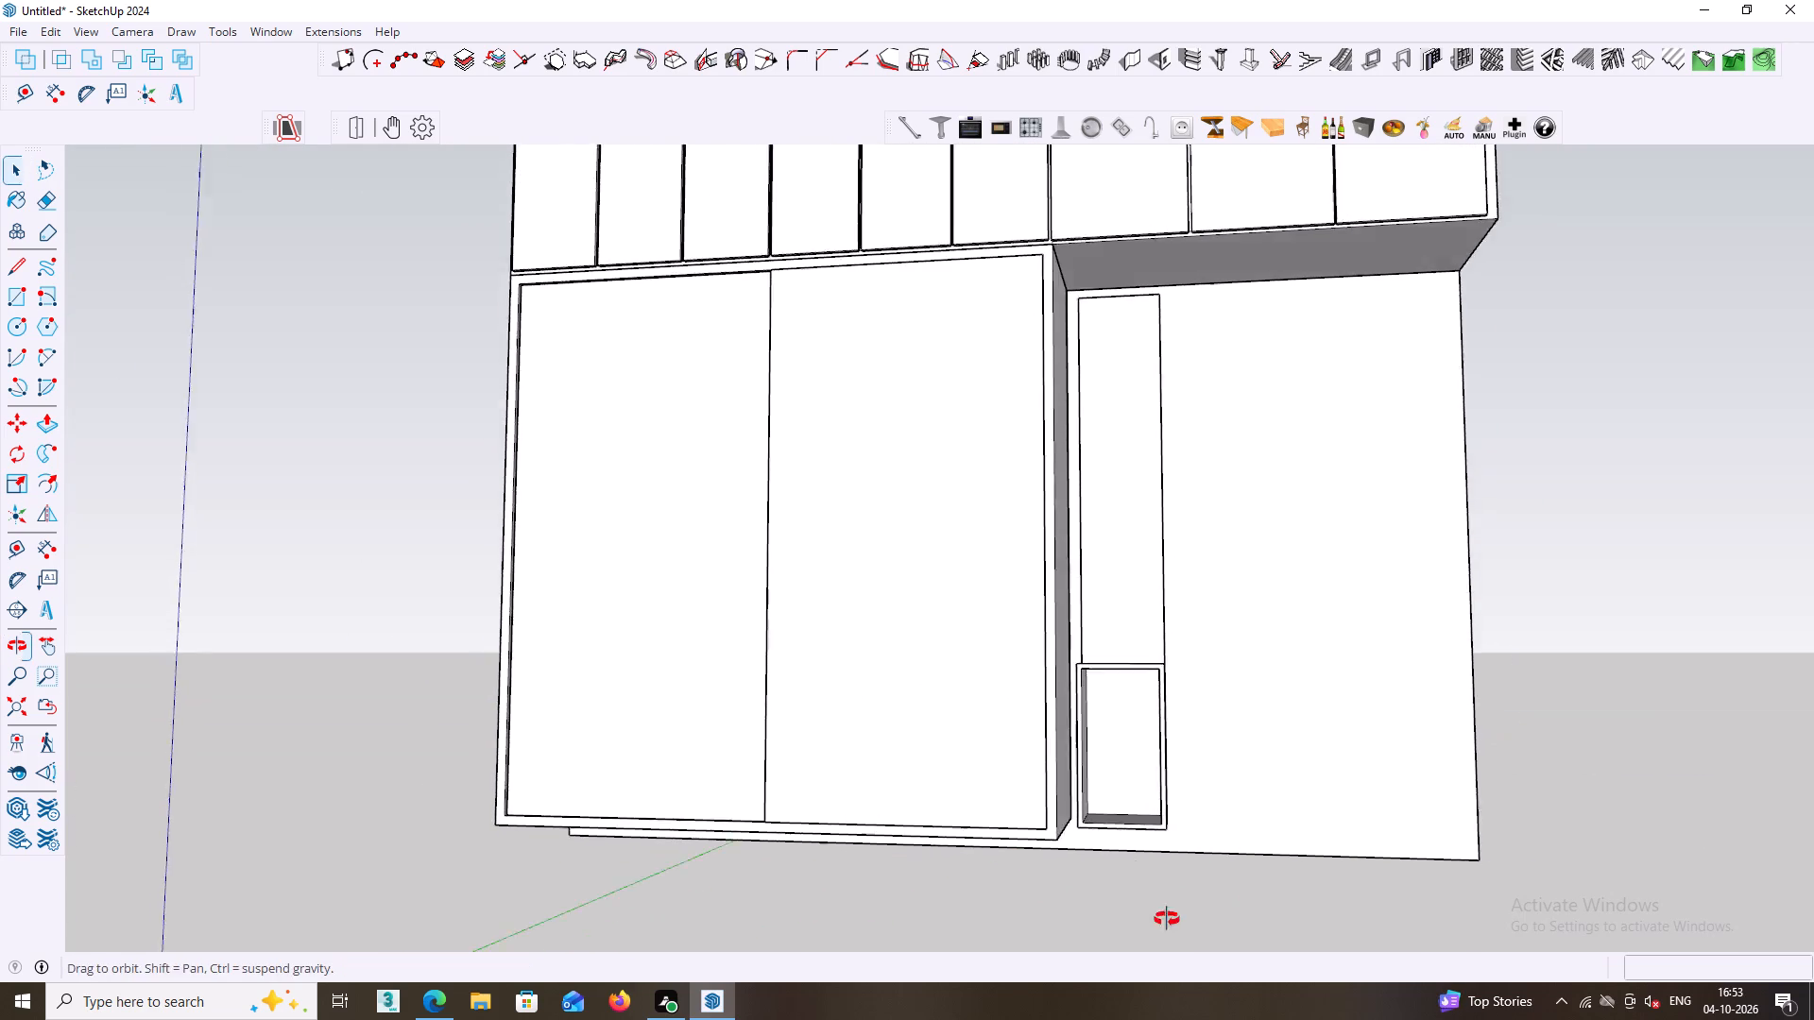
middle_drag(1167, 919, 1170, 921)
scroll(1157, 843, up, 4)
double_click(1113, 739)
click(1113, 735)
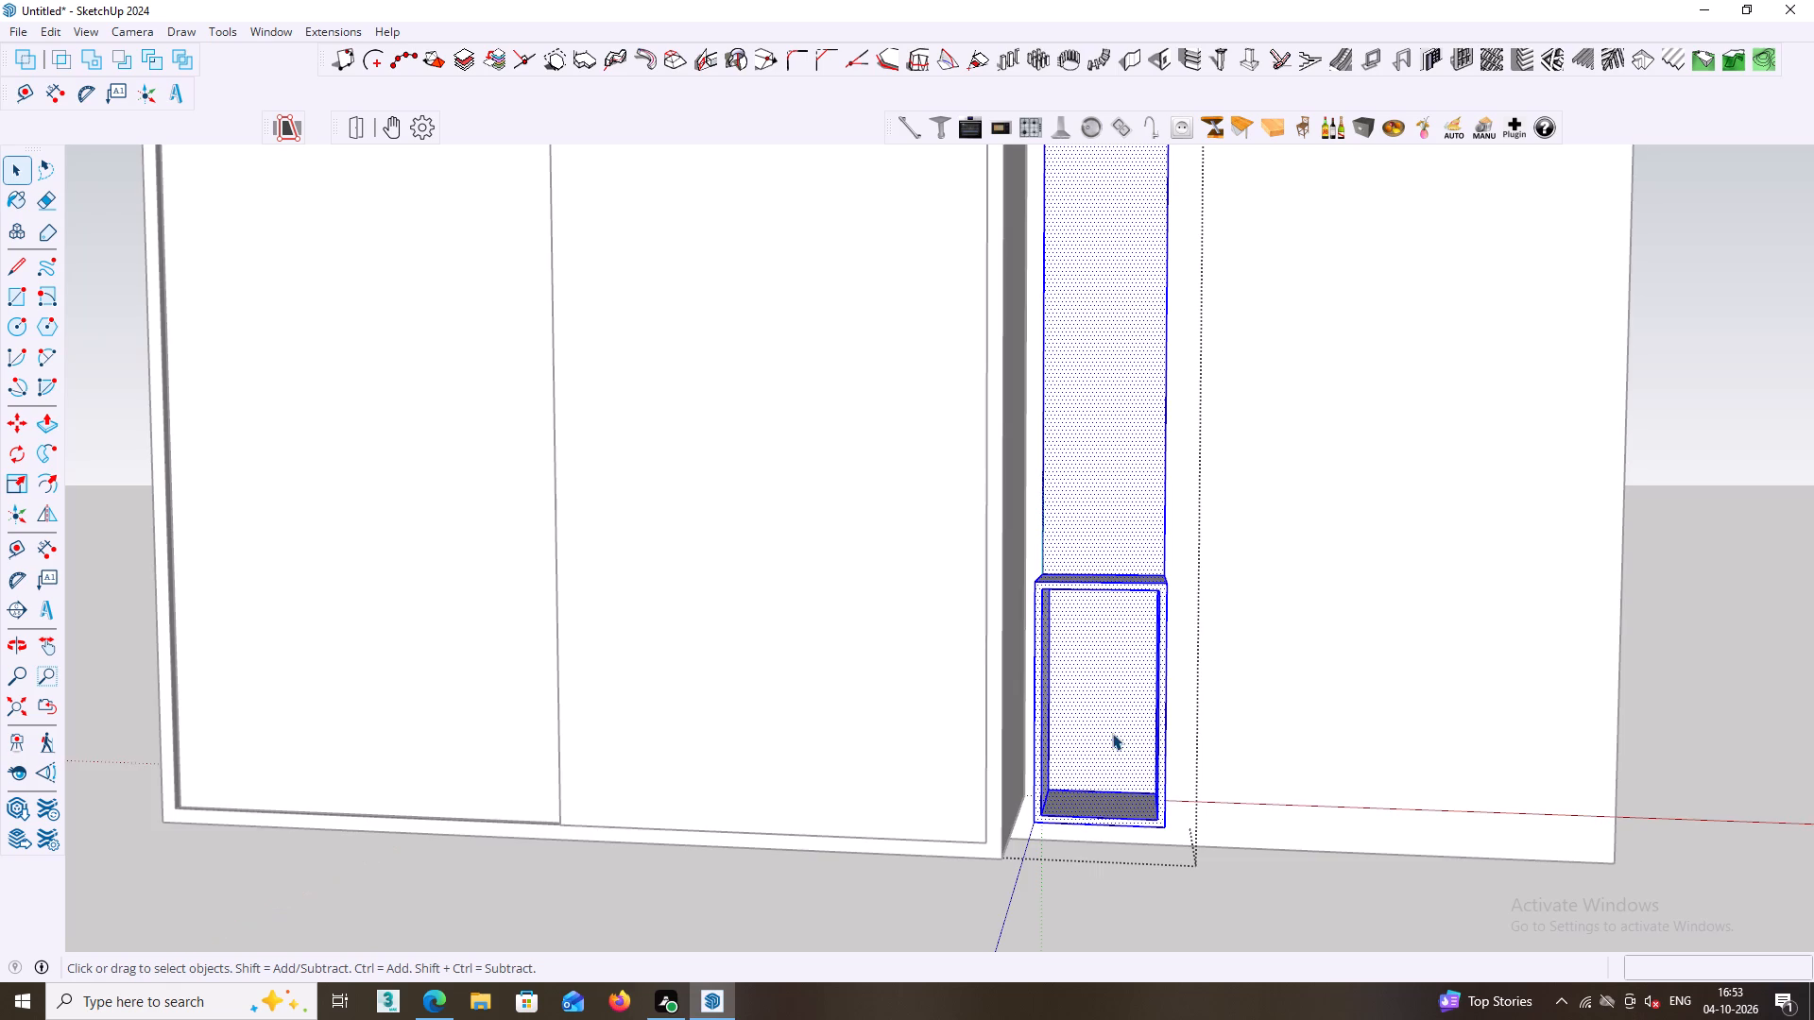
click(1110, 728)
middle_drag(1109, 727, 1110, 695)
scroll(1105, 691, up, 2)
click(1105, 692)
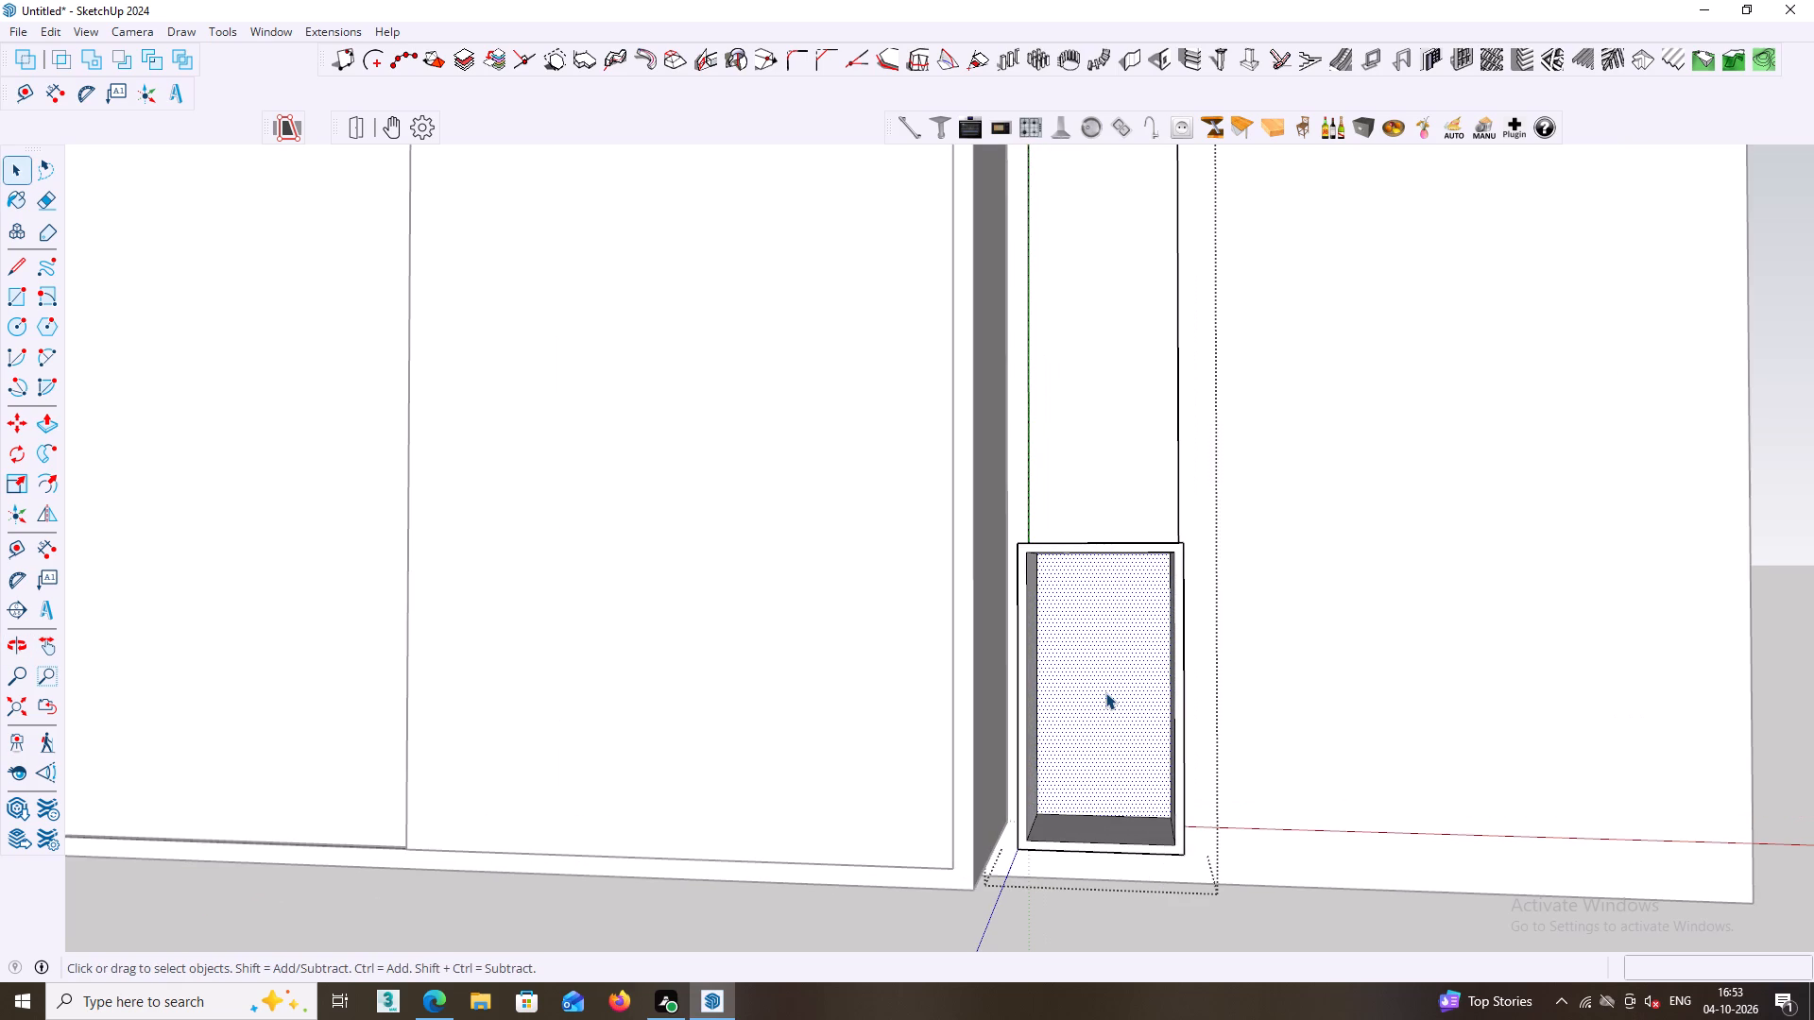
click(1105, 692)
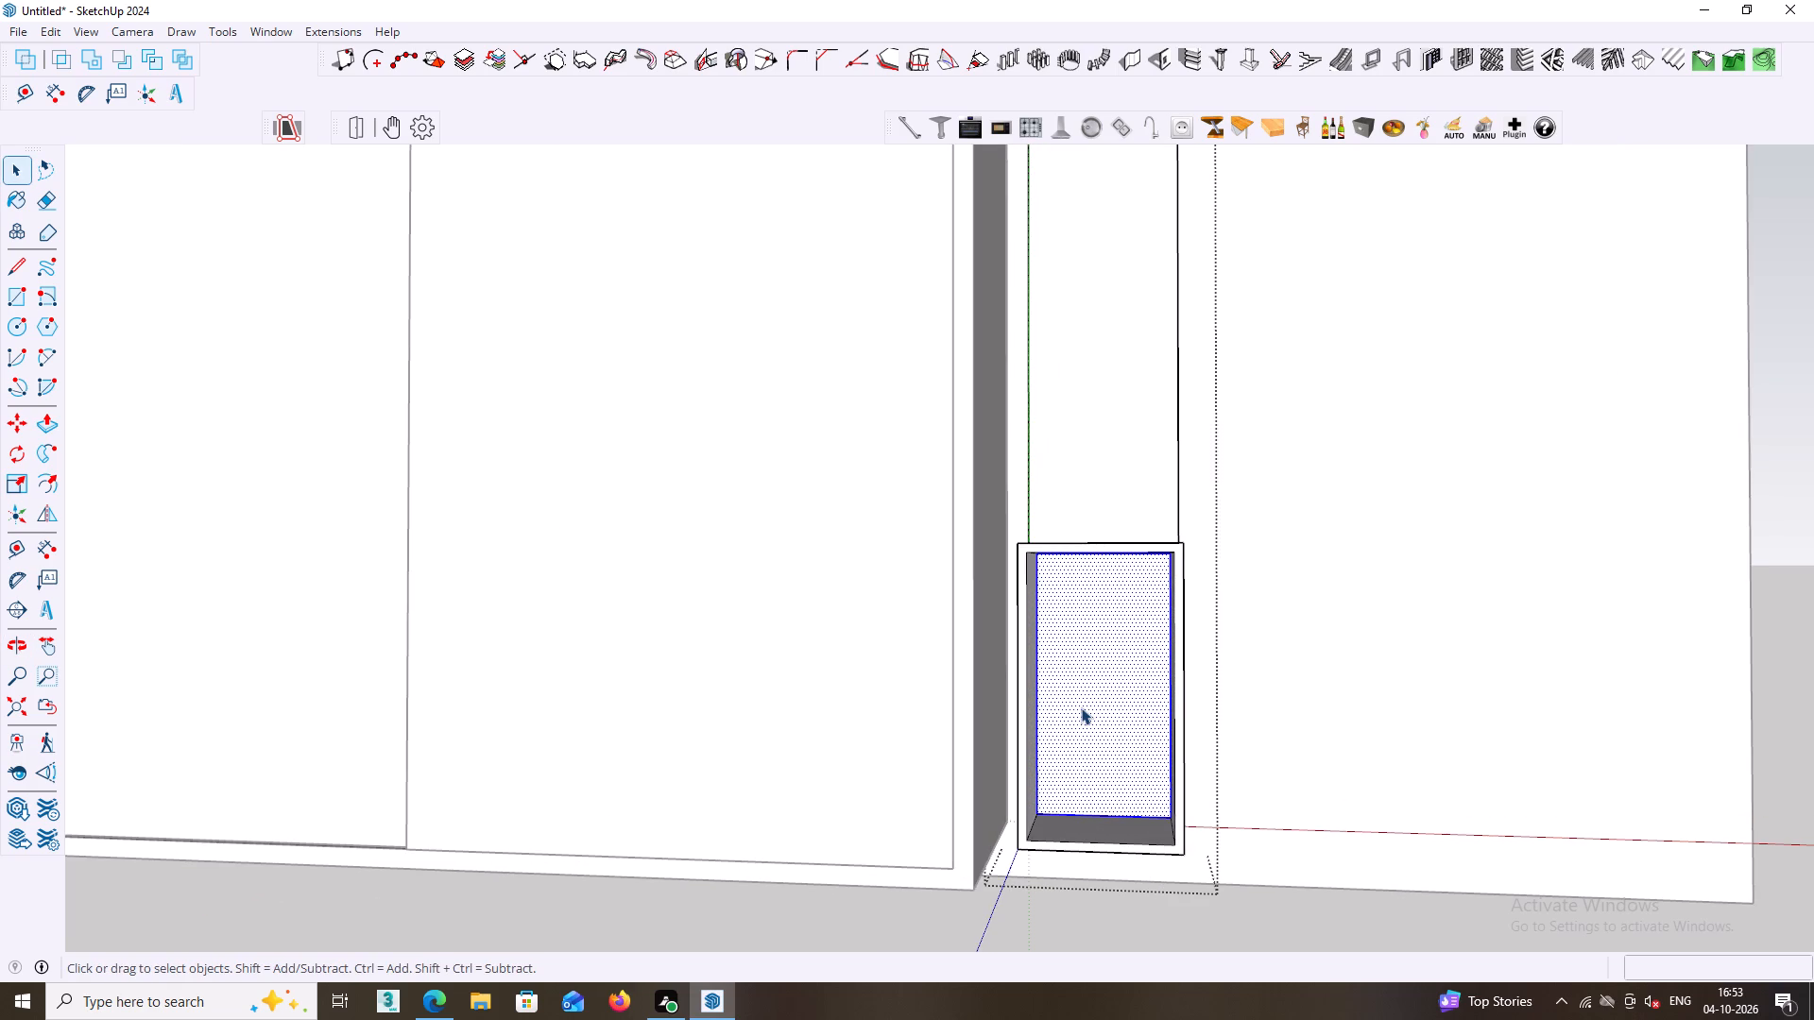
key(l)
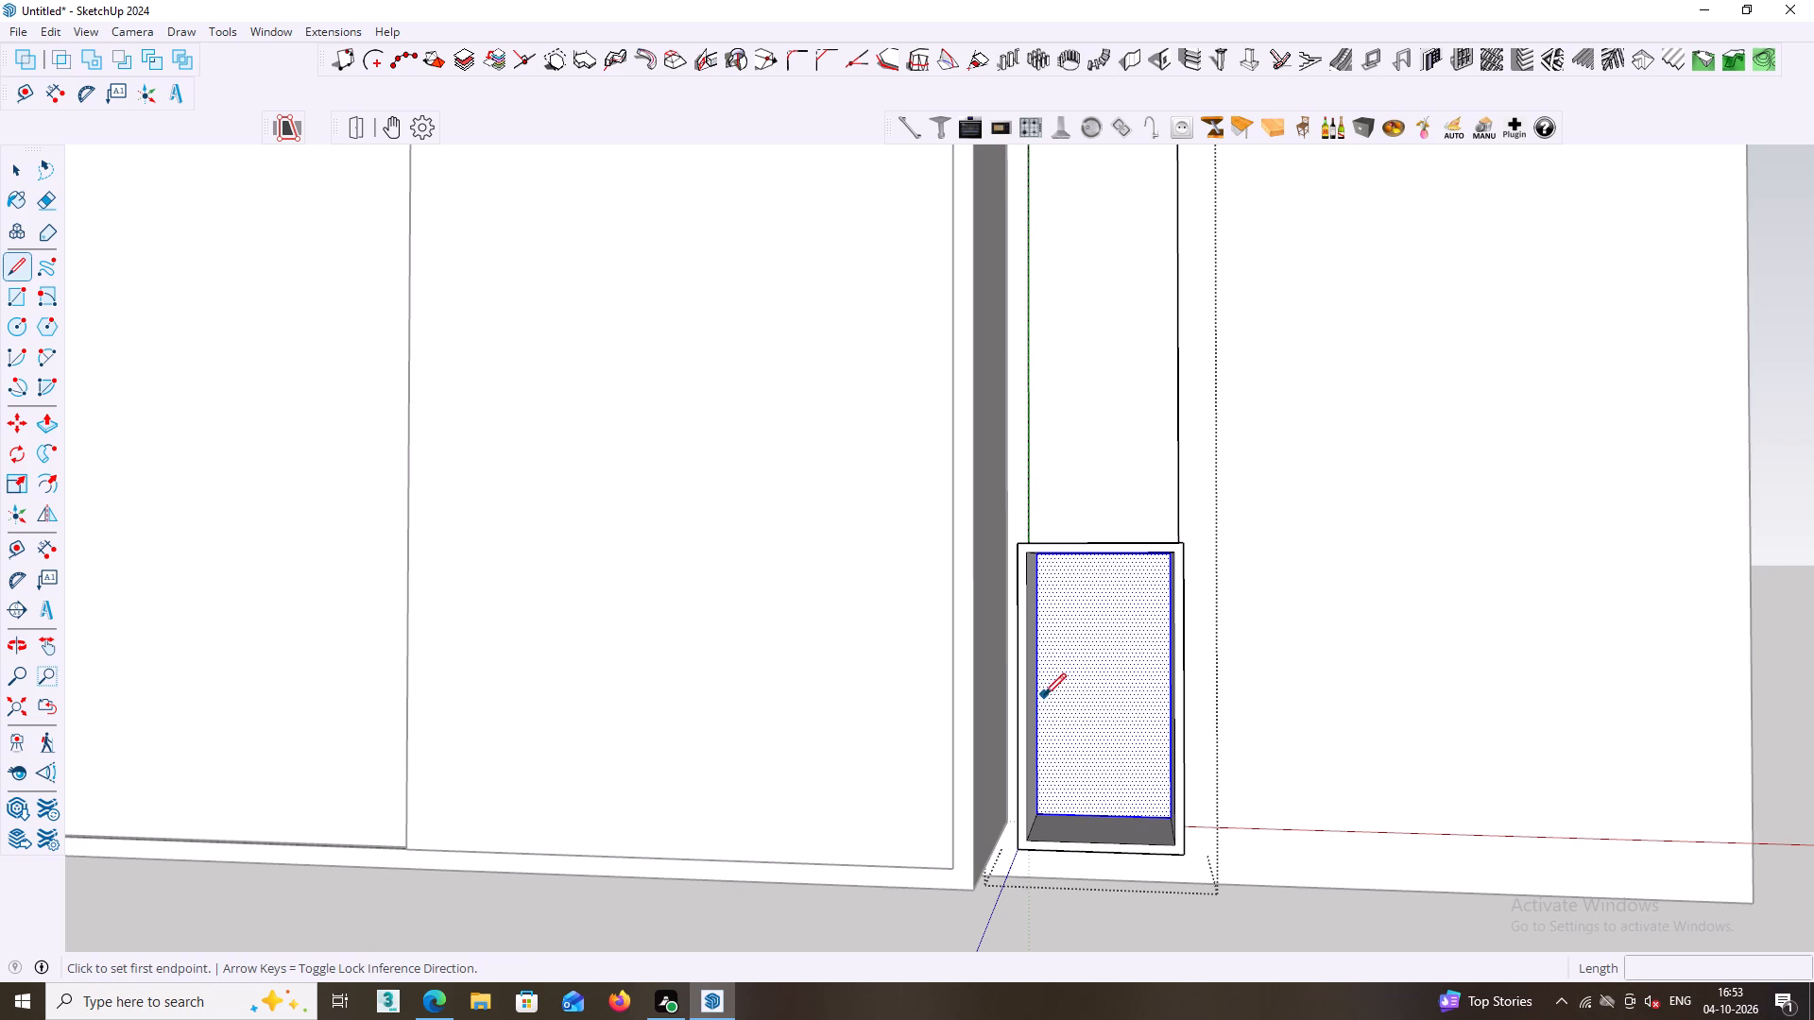
click(1041, 694)
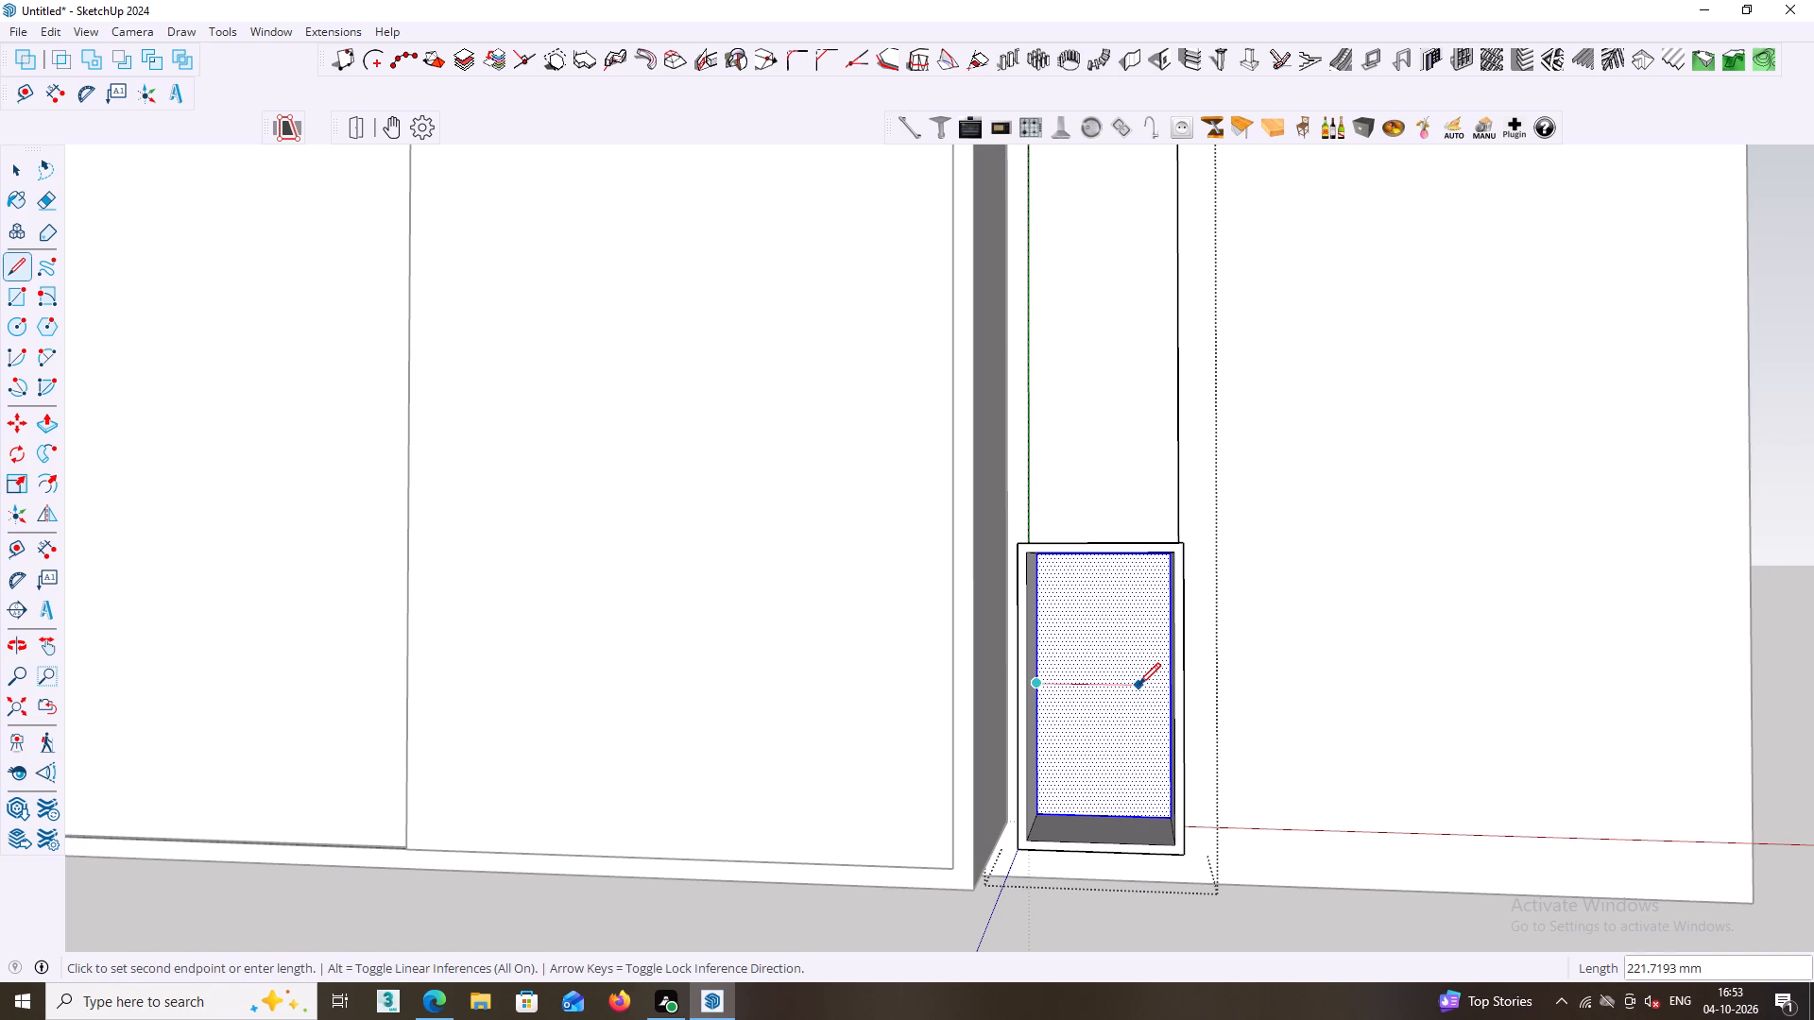
middle_drag(1154, 690, 1233, 696)
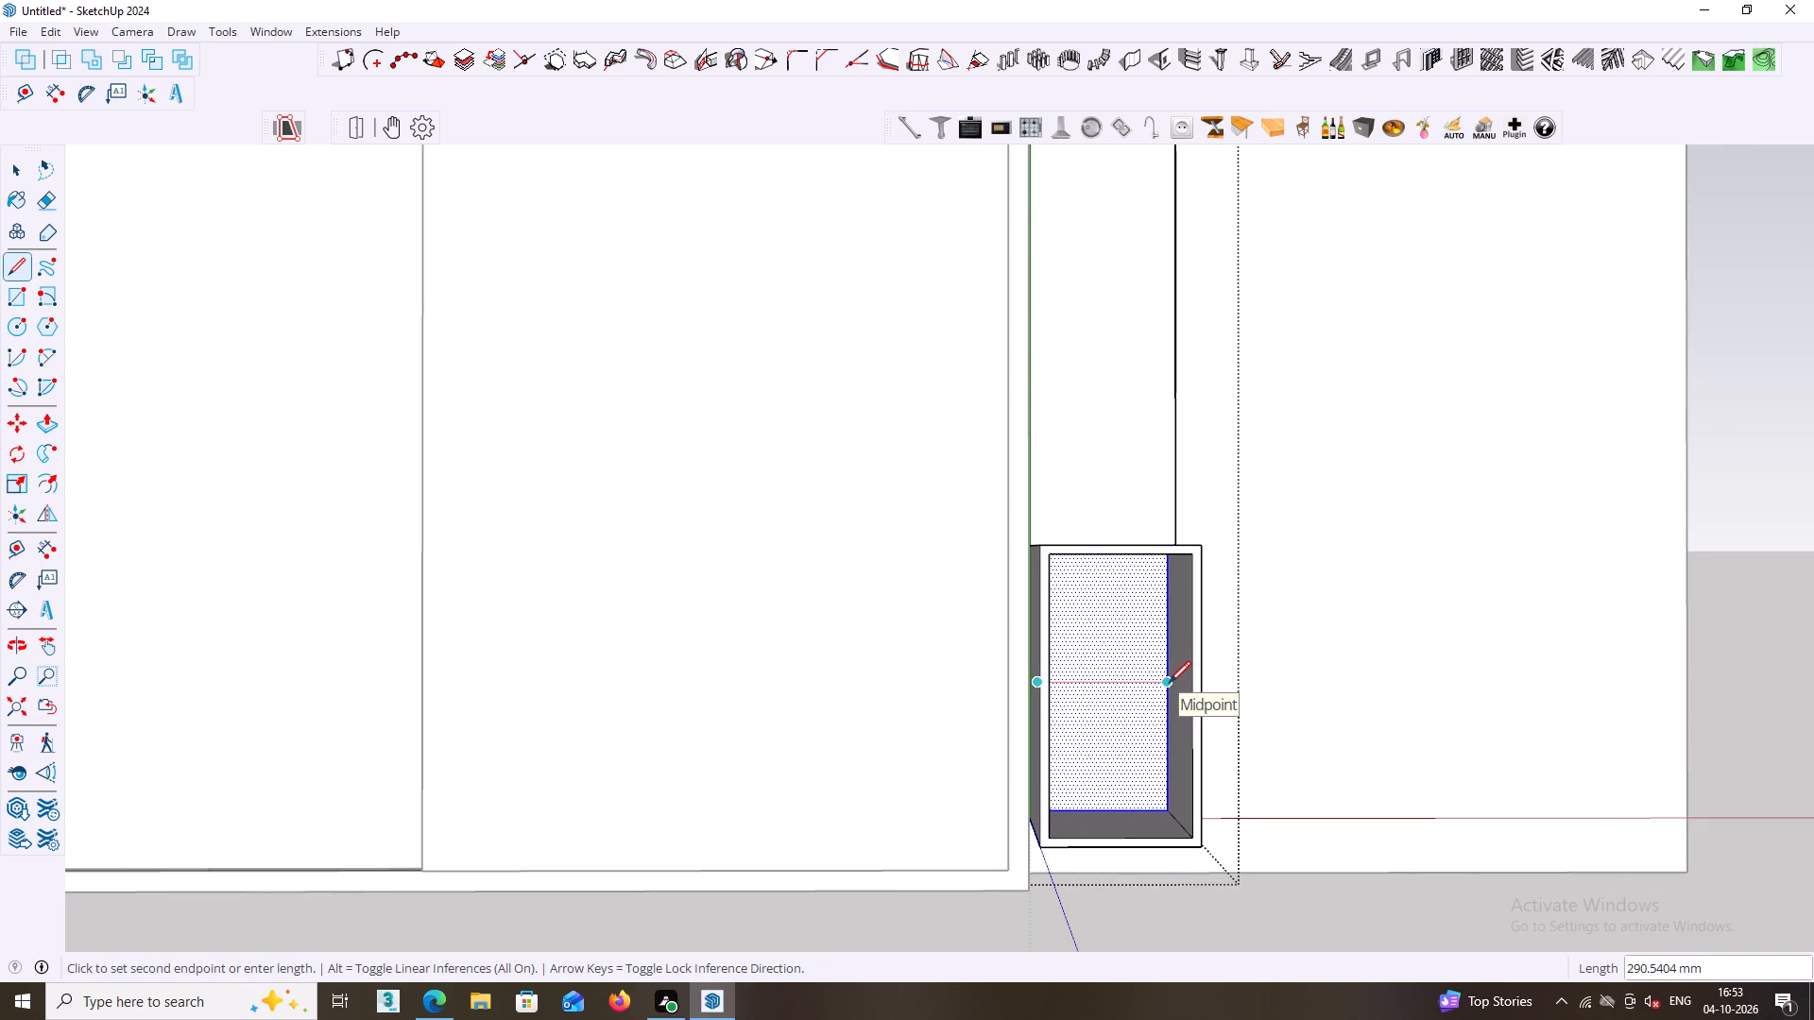
click(1169, 683)
middle_drag(1171, 684, 1135, 699)
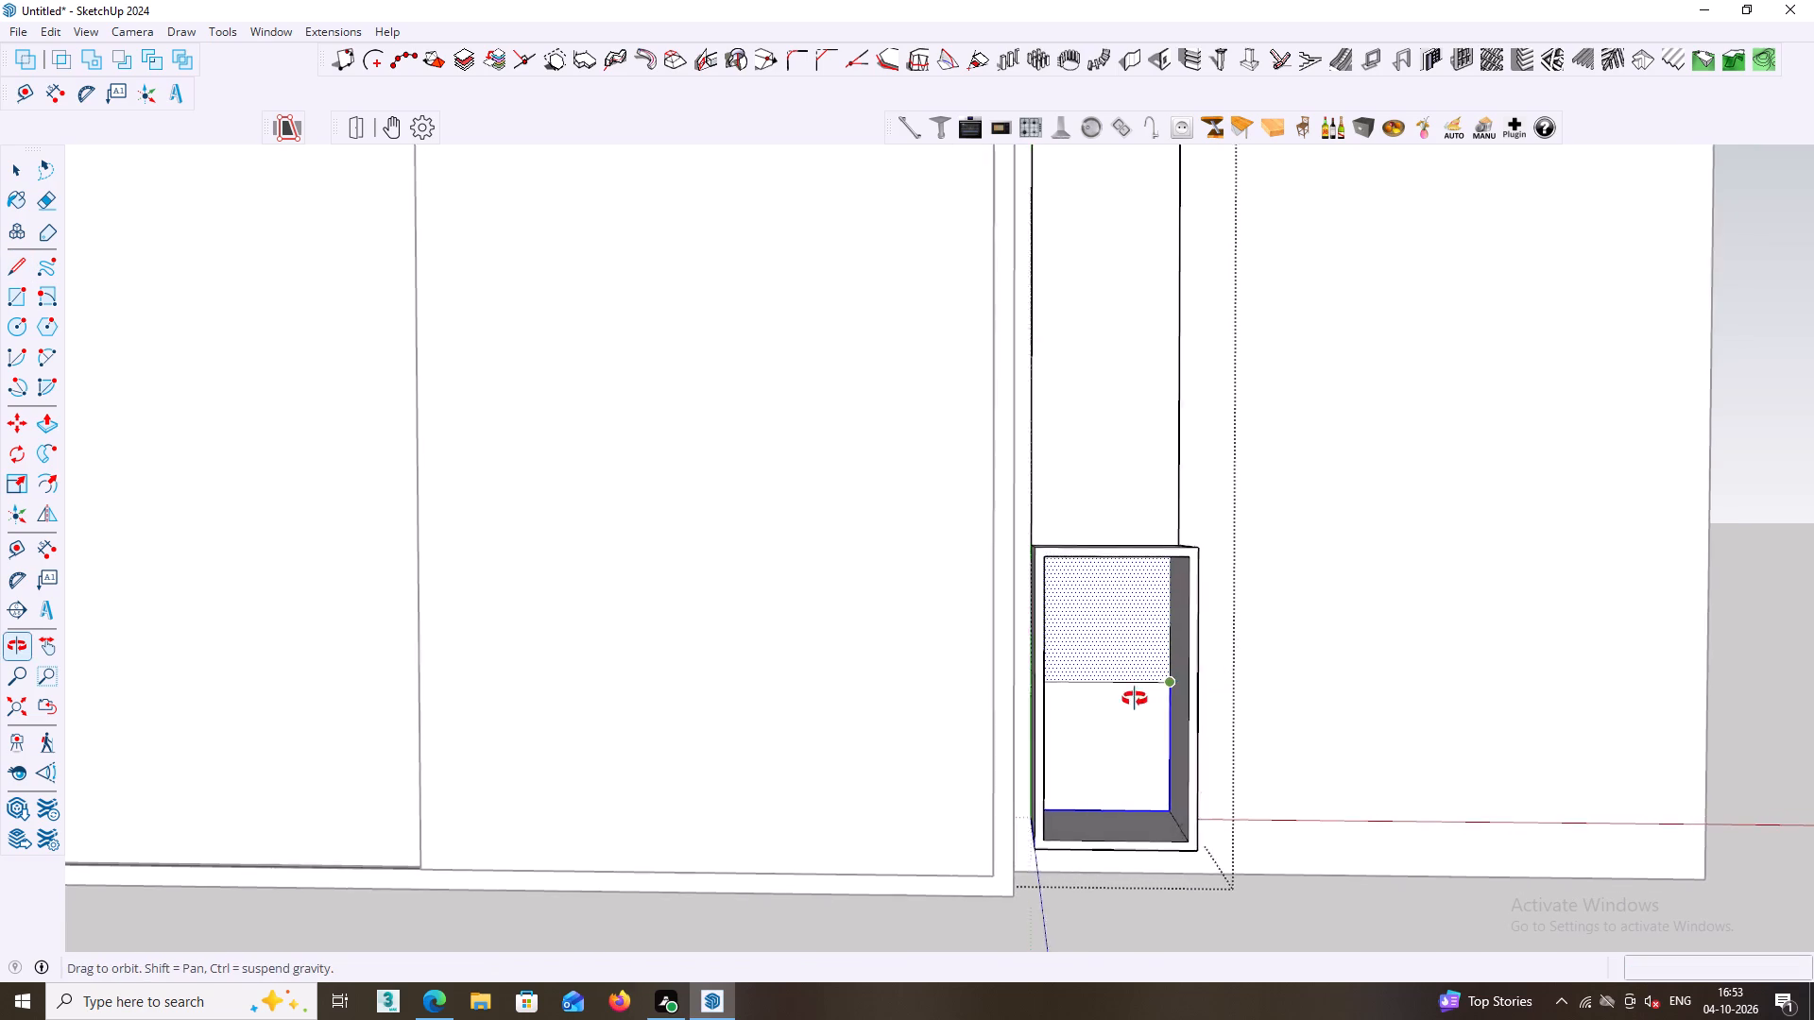
middle_drag(1135, 699, 1124, 702)
key(space)
Copy the midline 9 mm down, copy that line 18 mm up, and delete the midline to outline a centred shelf strip.
middle_drag(1116, 709, 1066, 719)
scroll(1072, 701, up, 1)
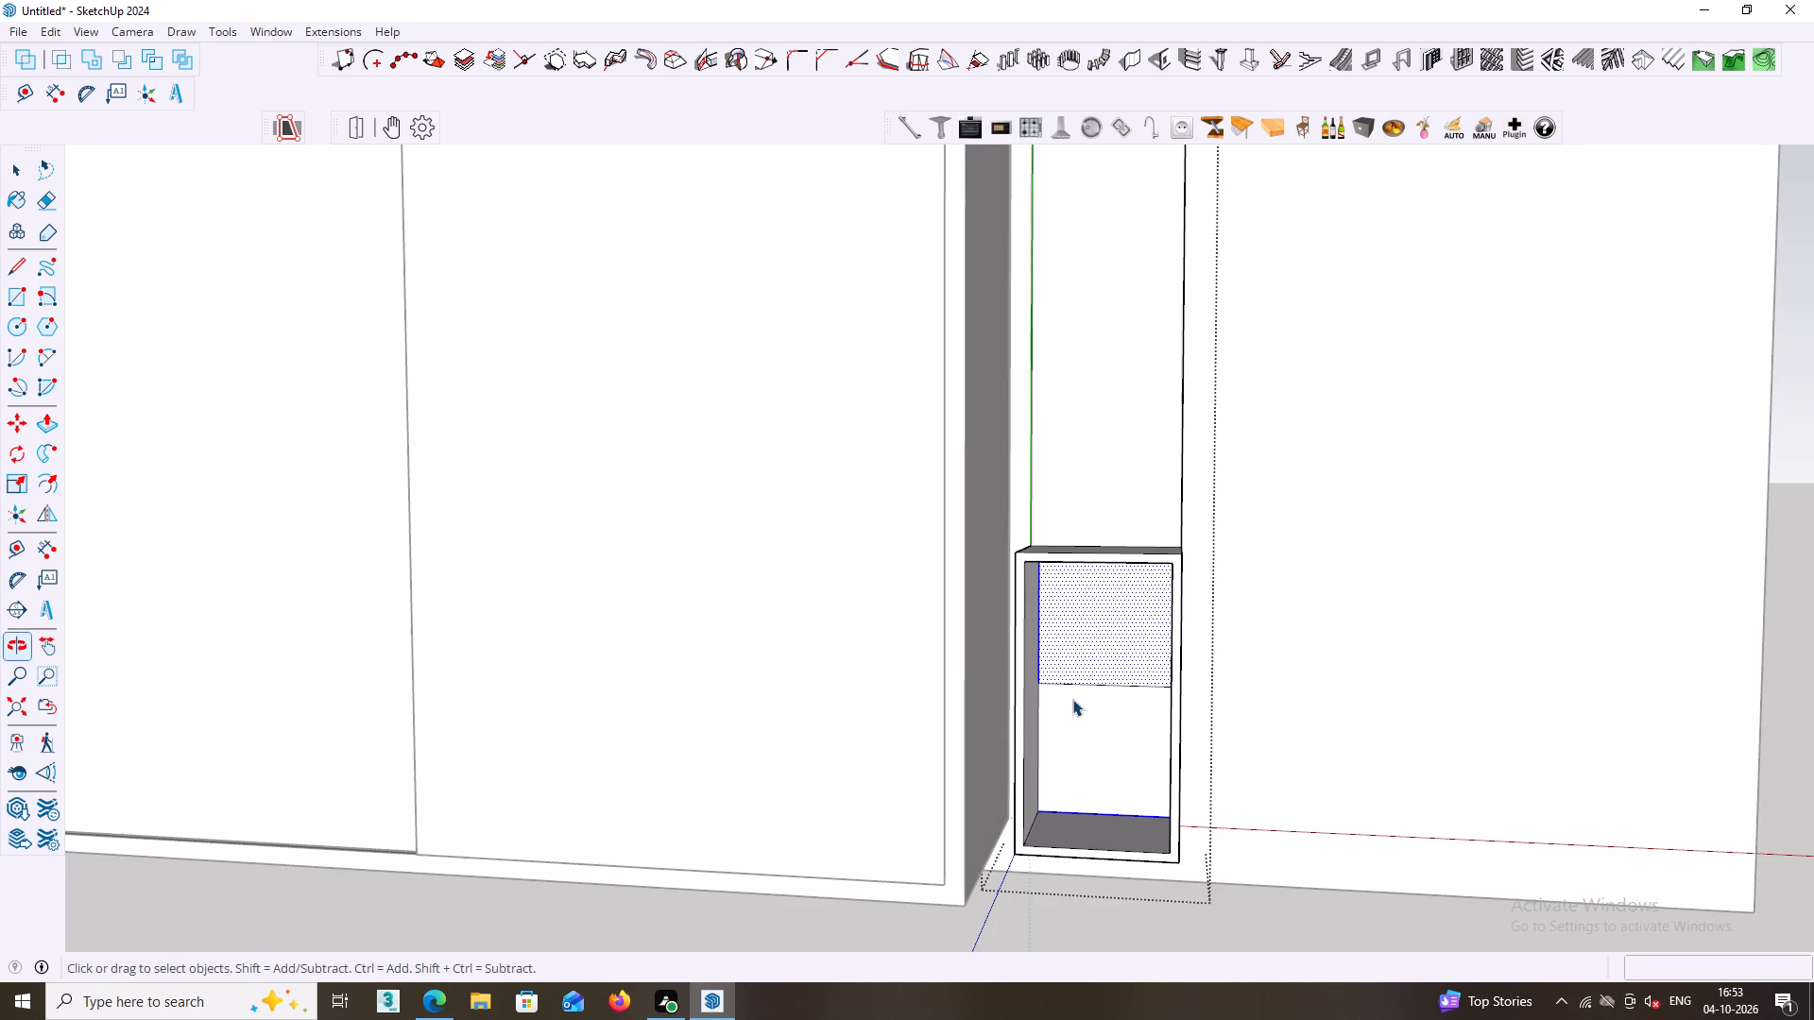
scroll(1072, 699, up, 2)
click(1082, 678)
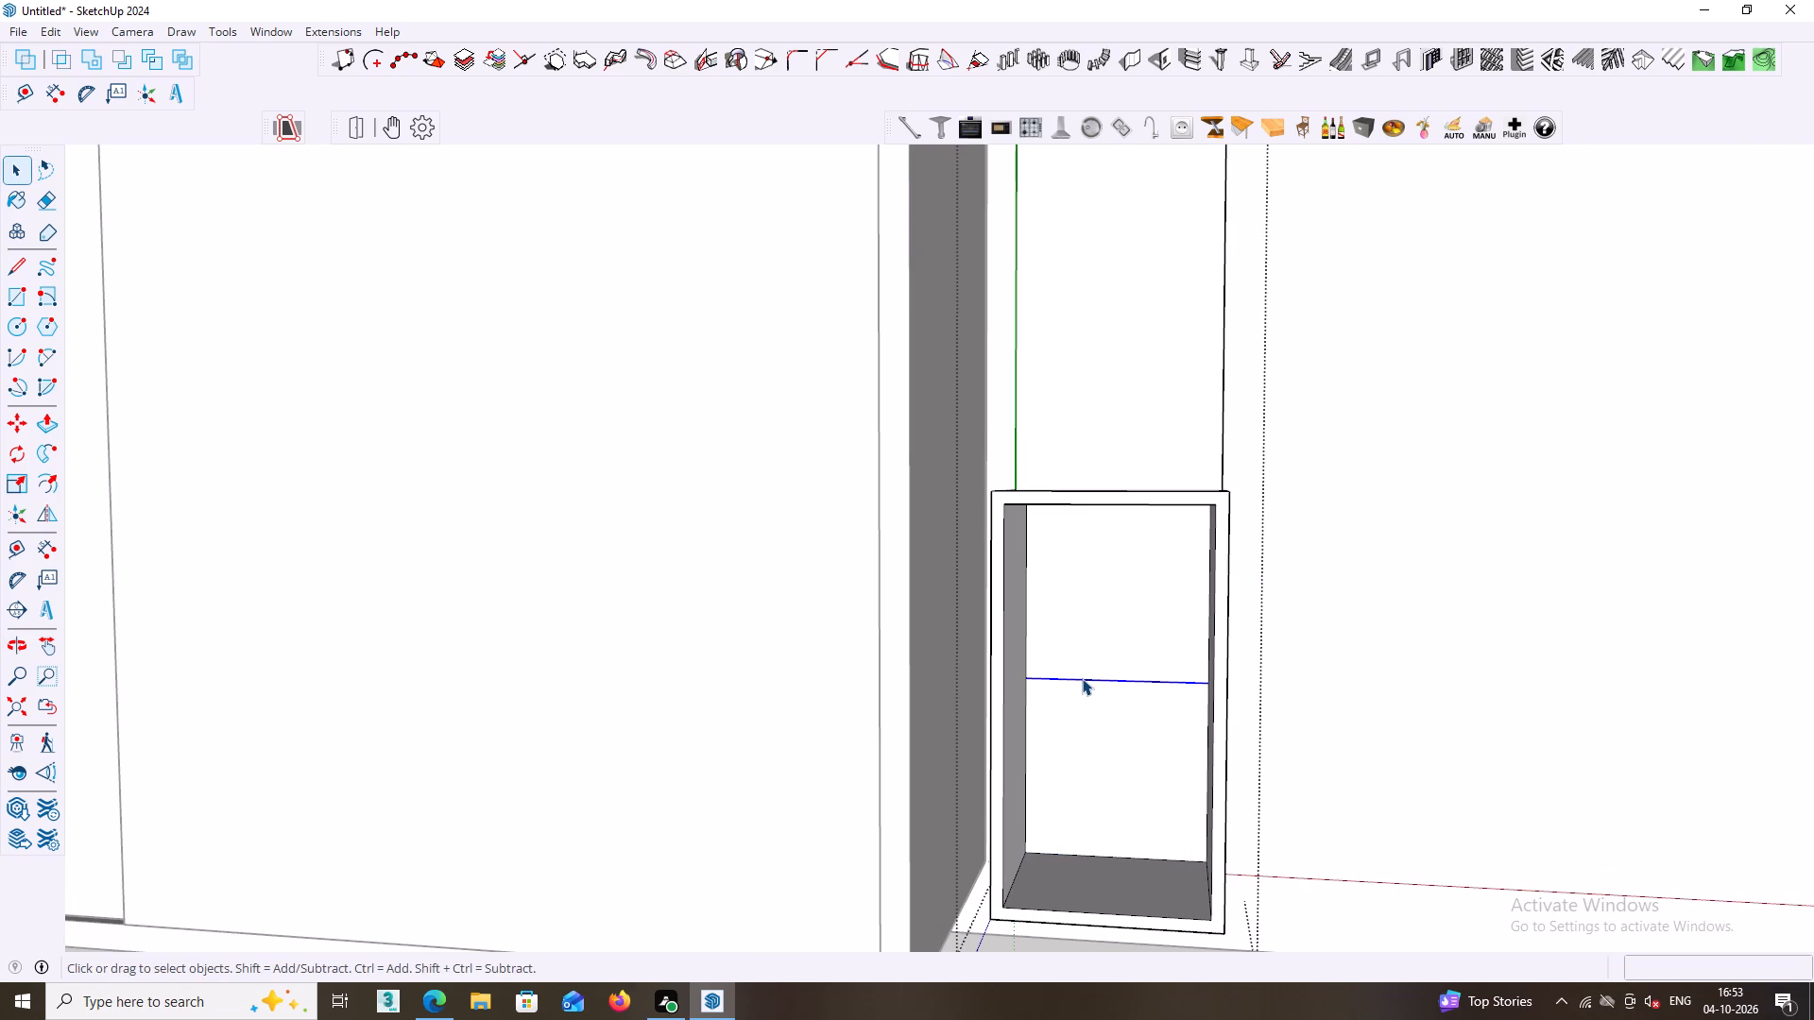
key(m)
double_click(1082, 679)
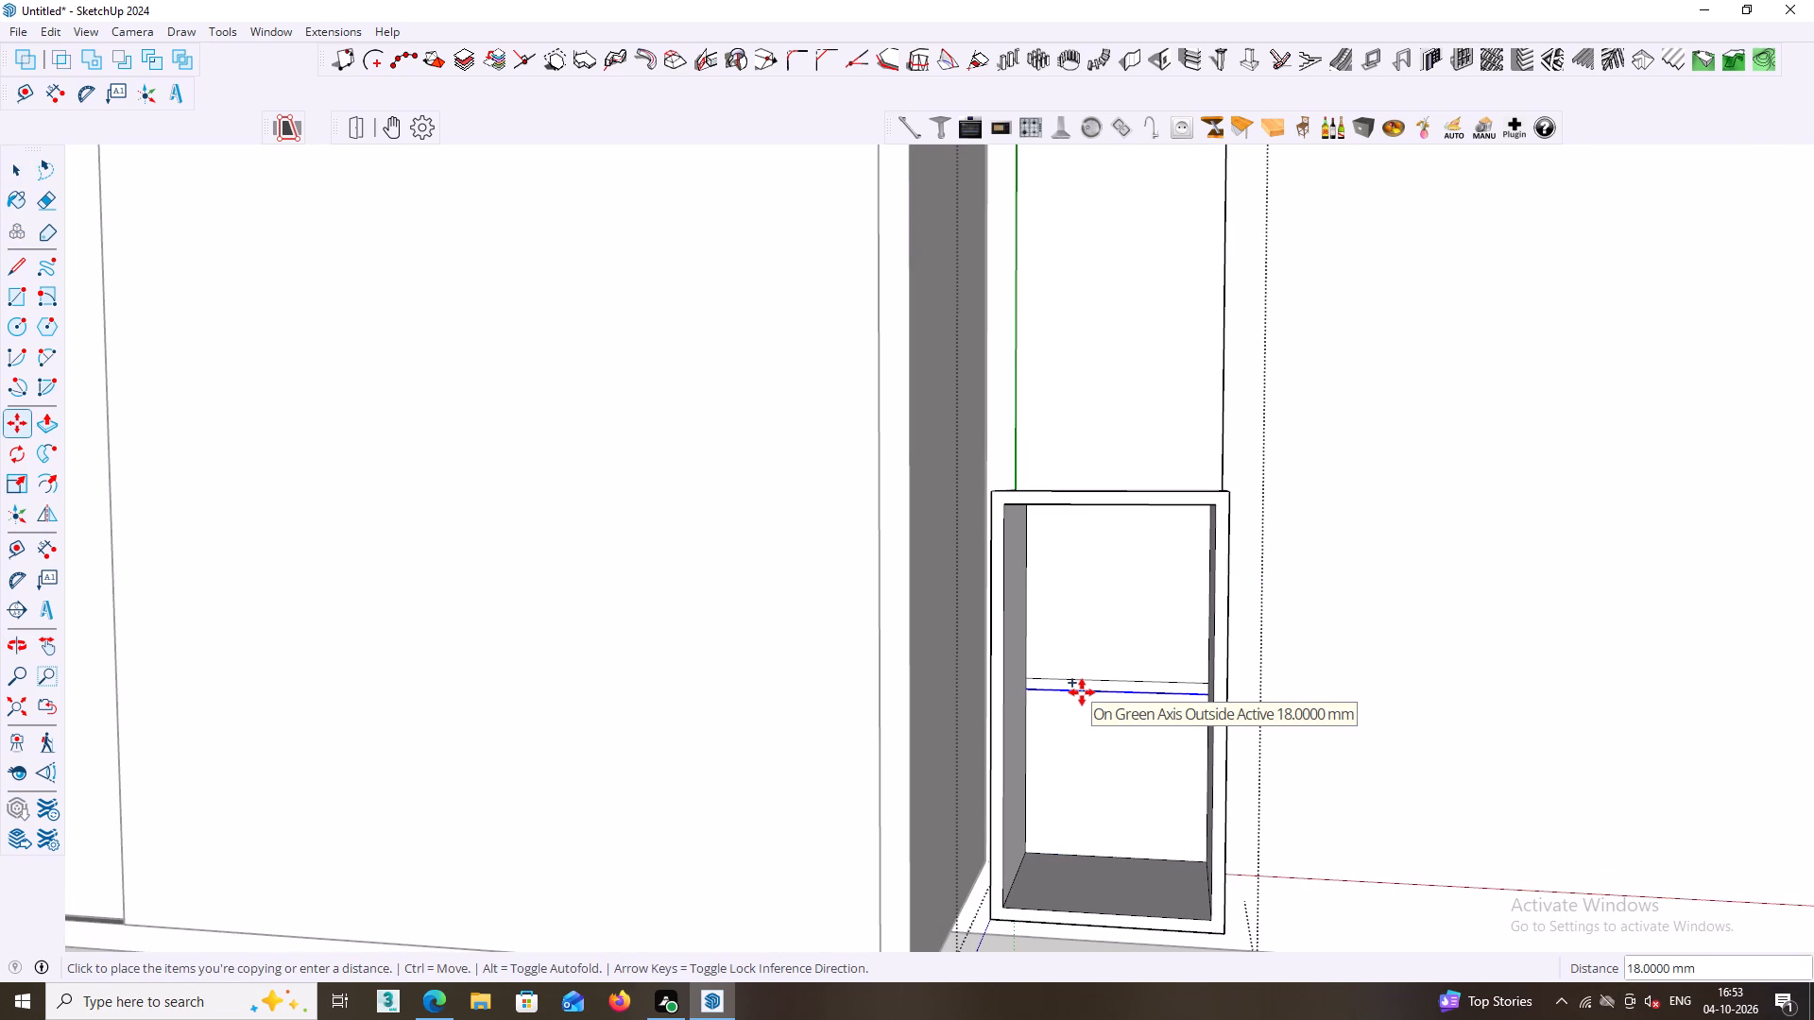
key(9)
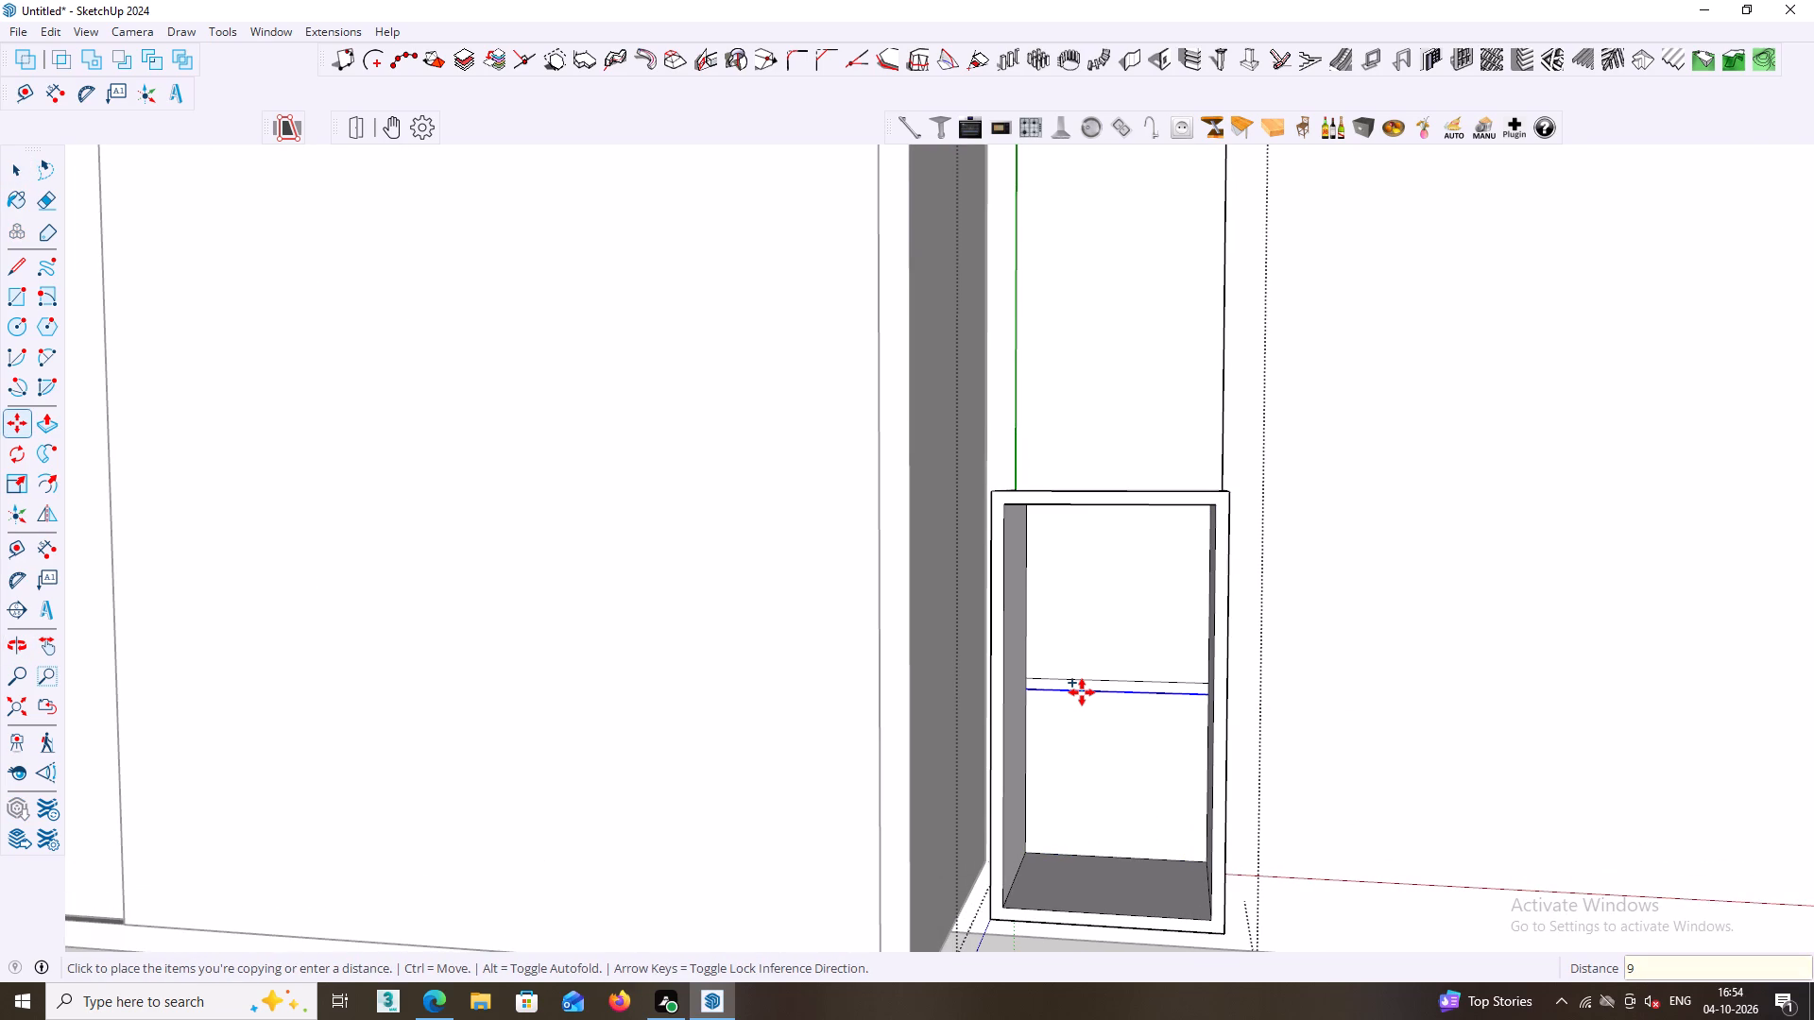
key(Return)
scroll(1125, 689, up, 3)
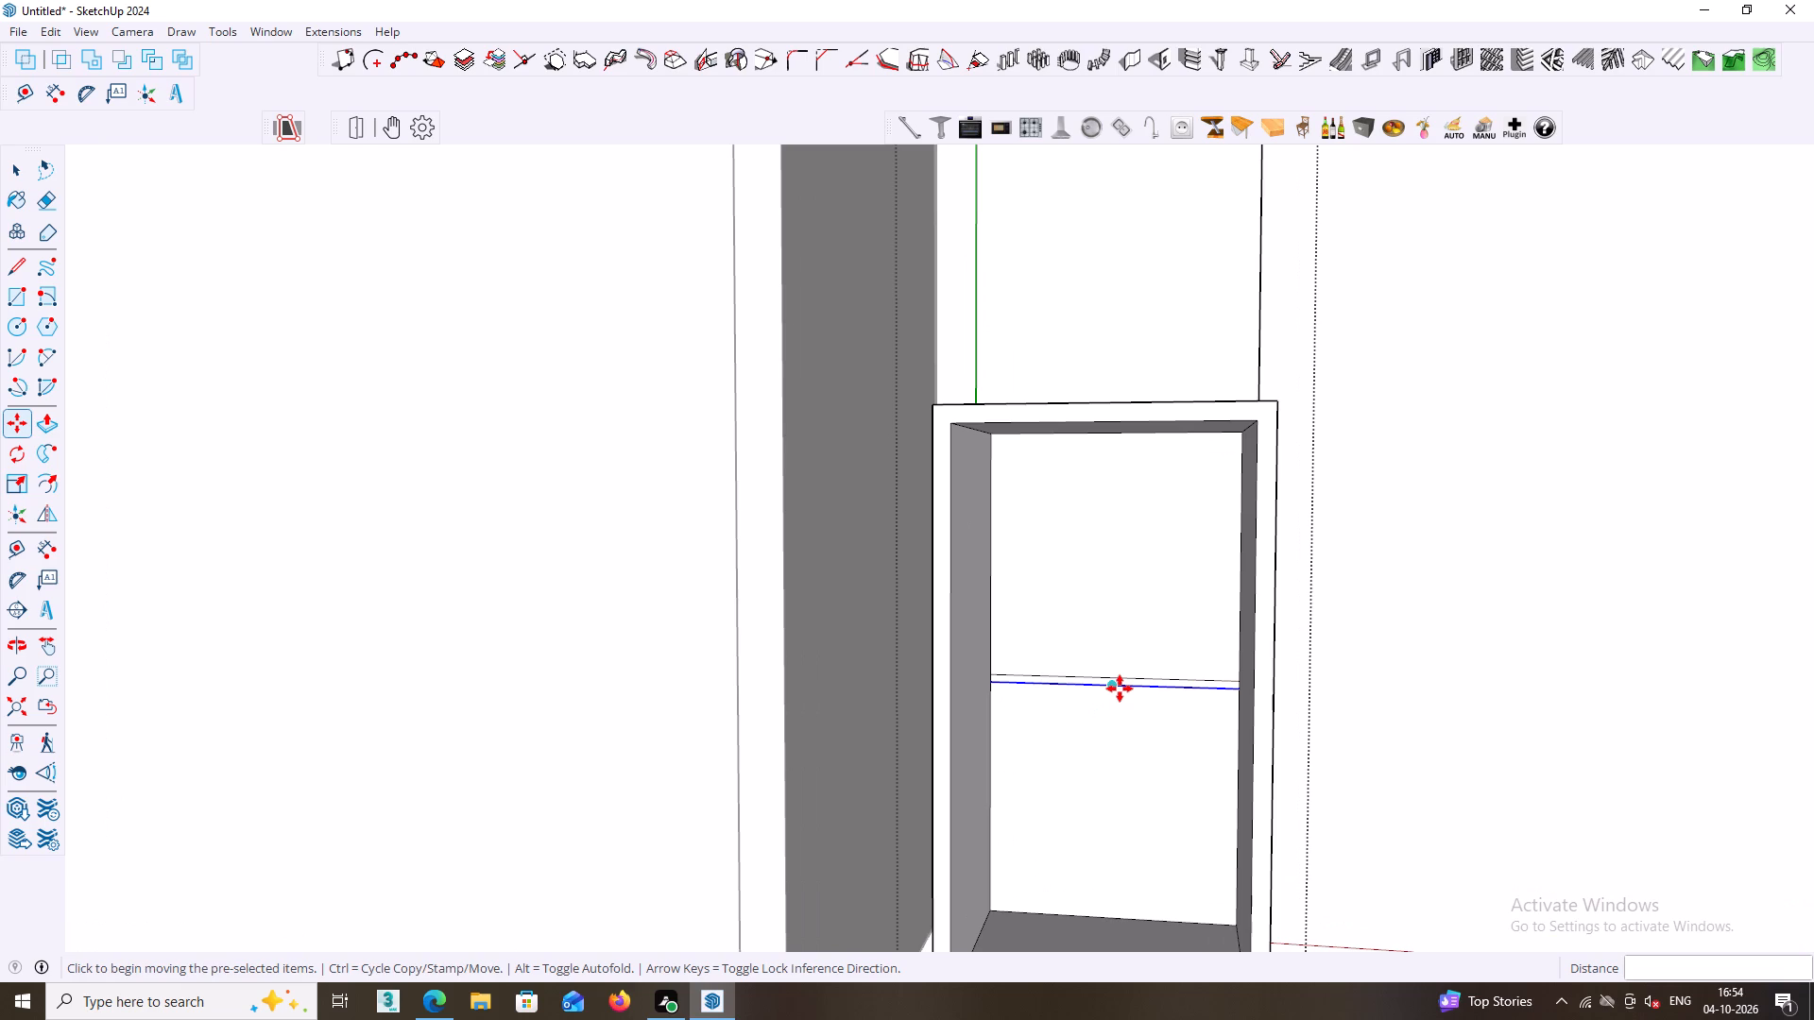
click(1120, 688)
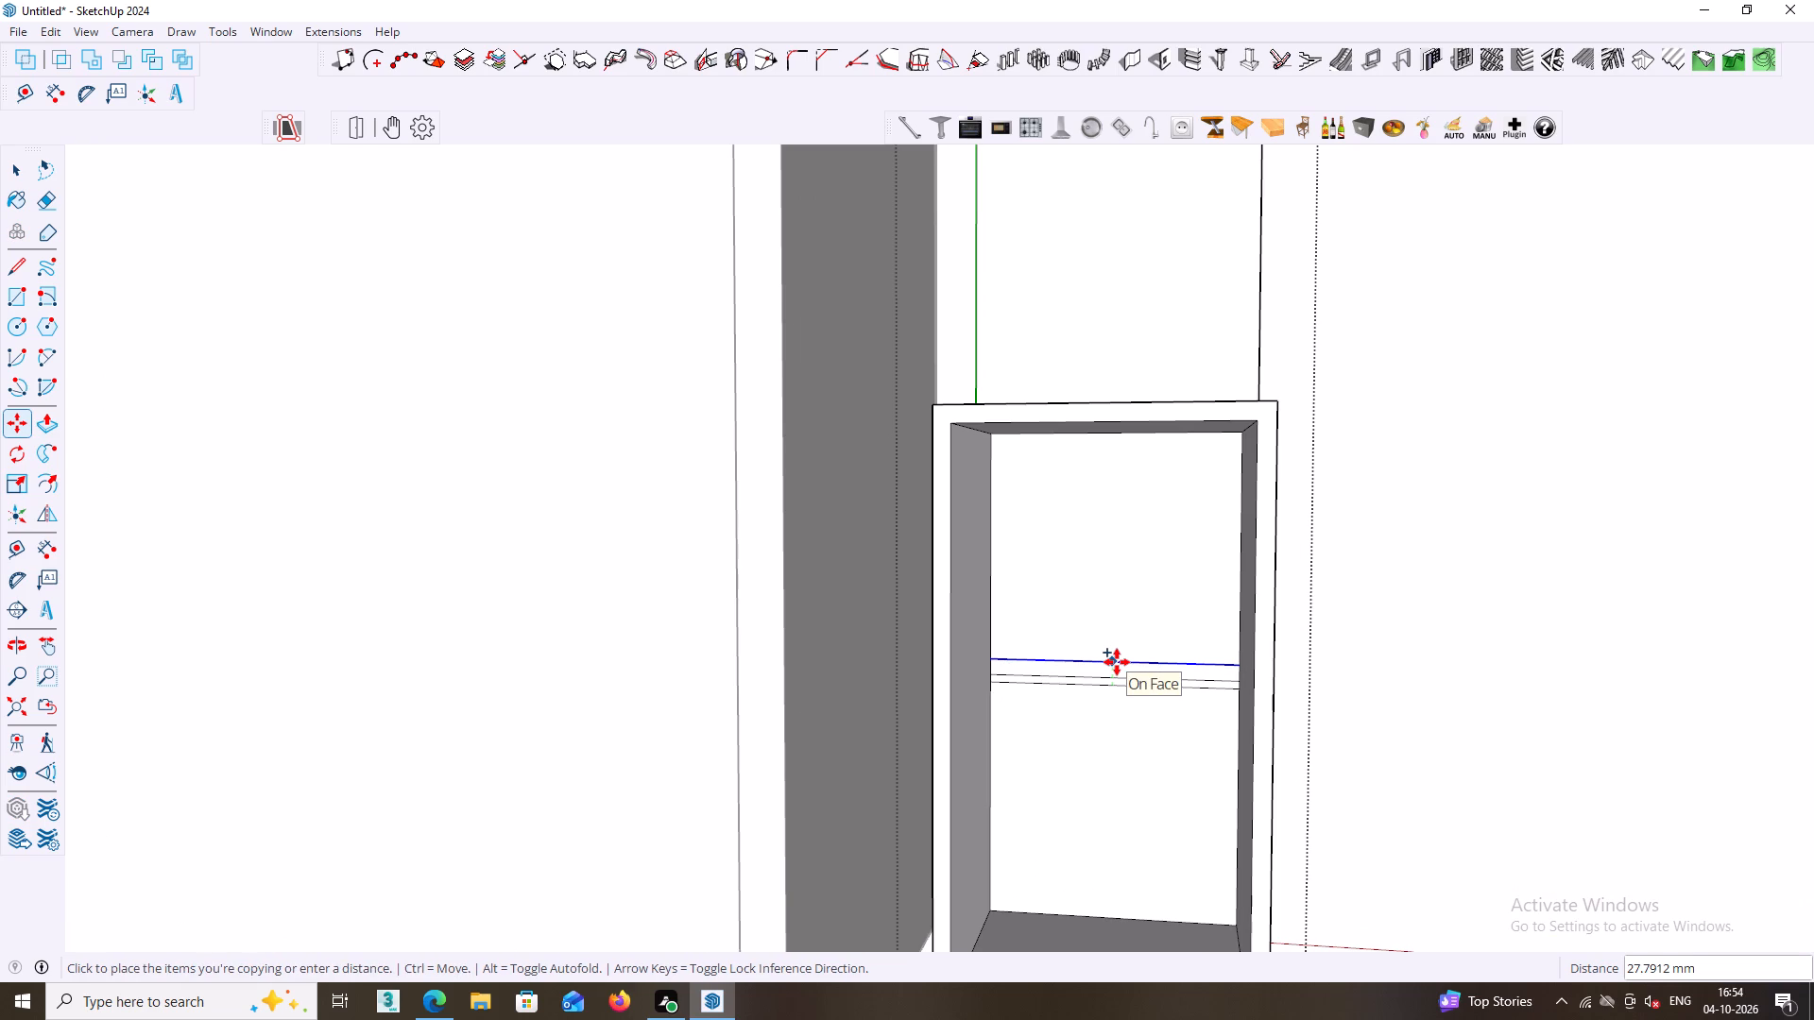
text(18)
key(Return)
key(space)
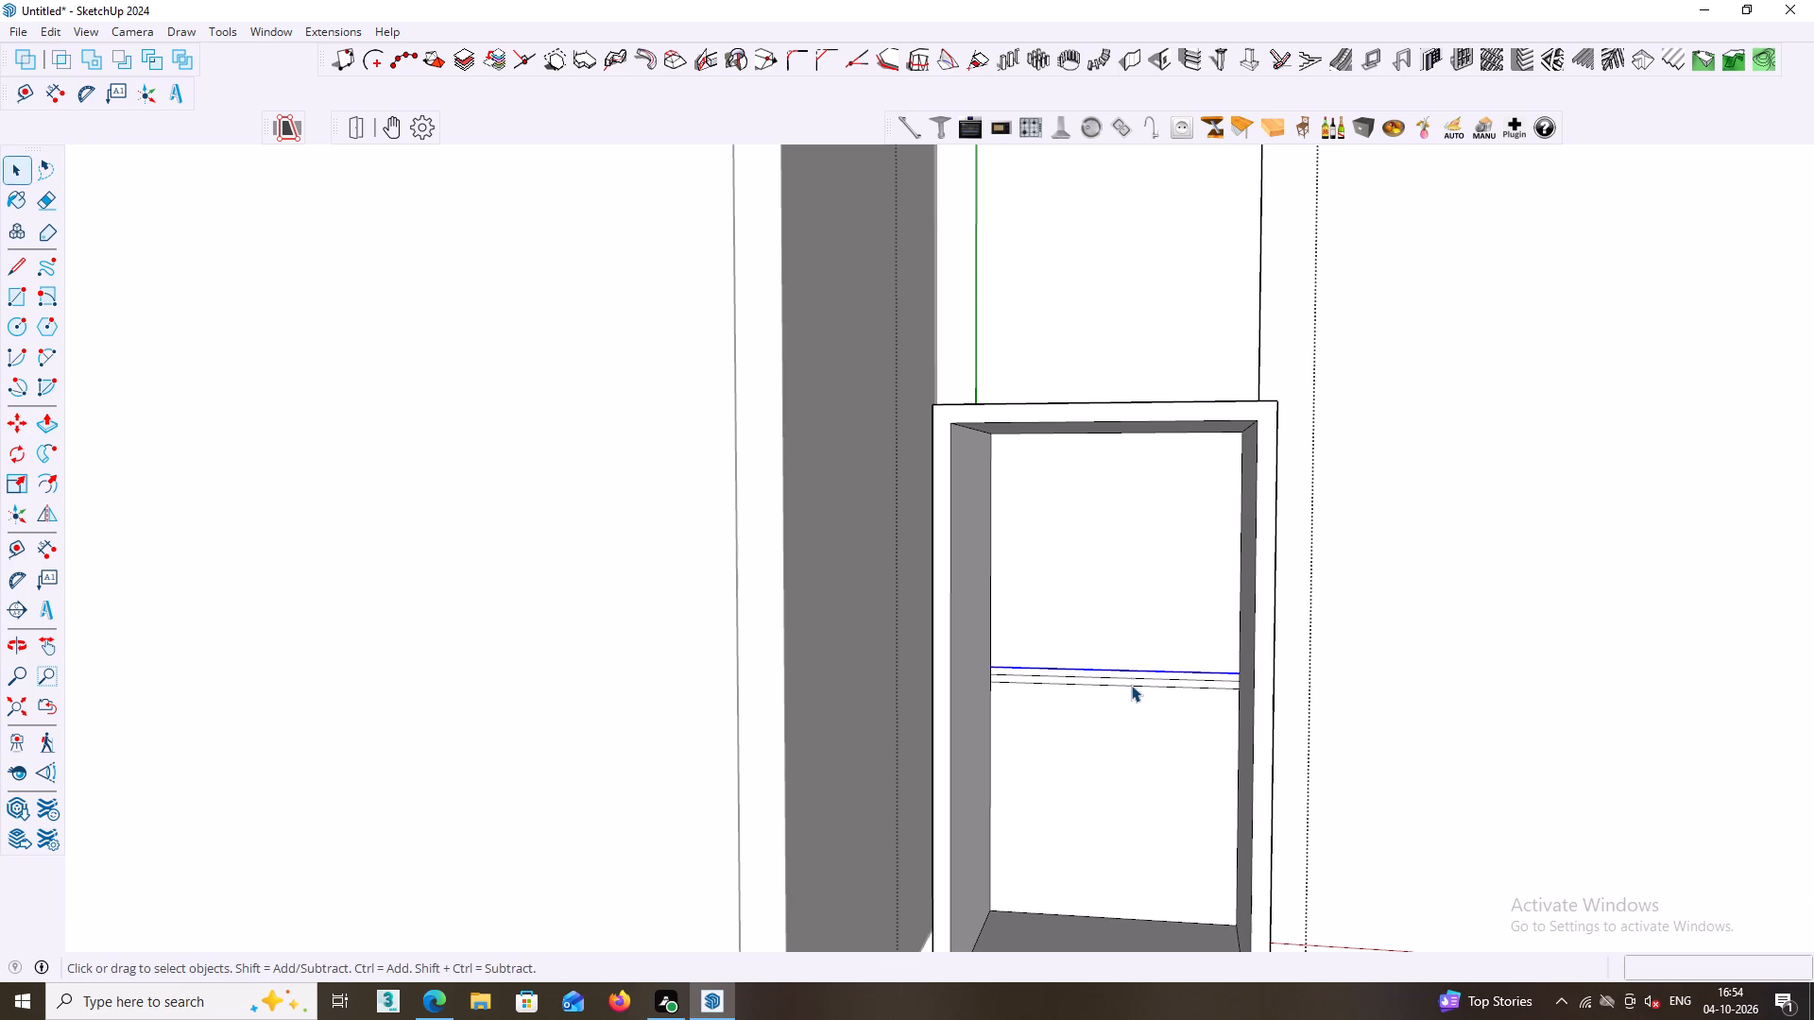
click(1132, 678)
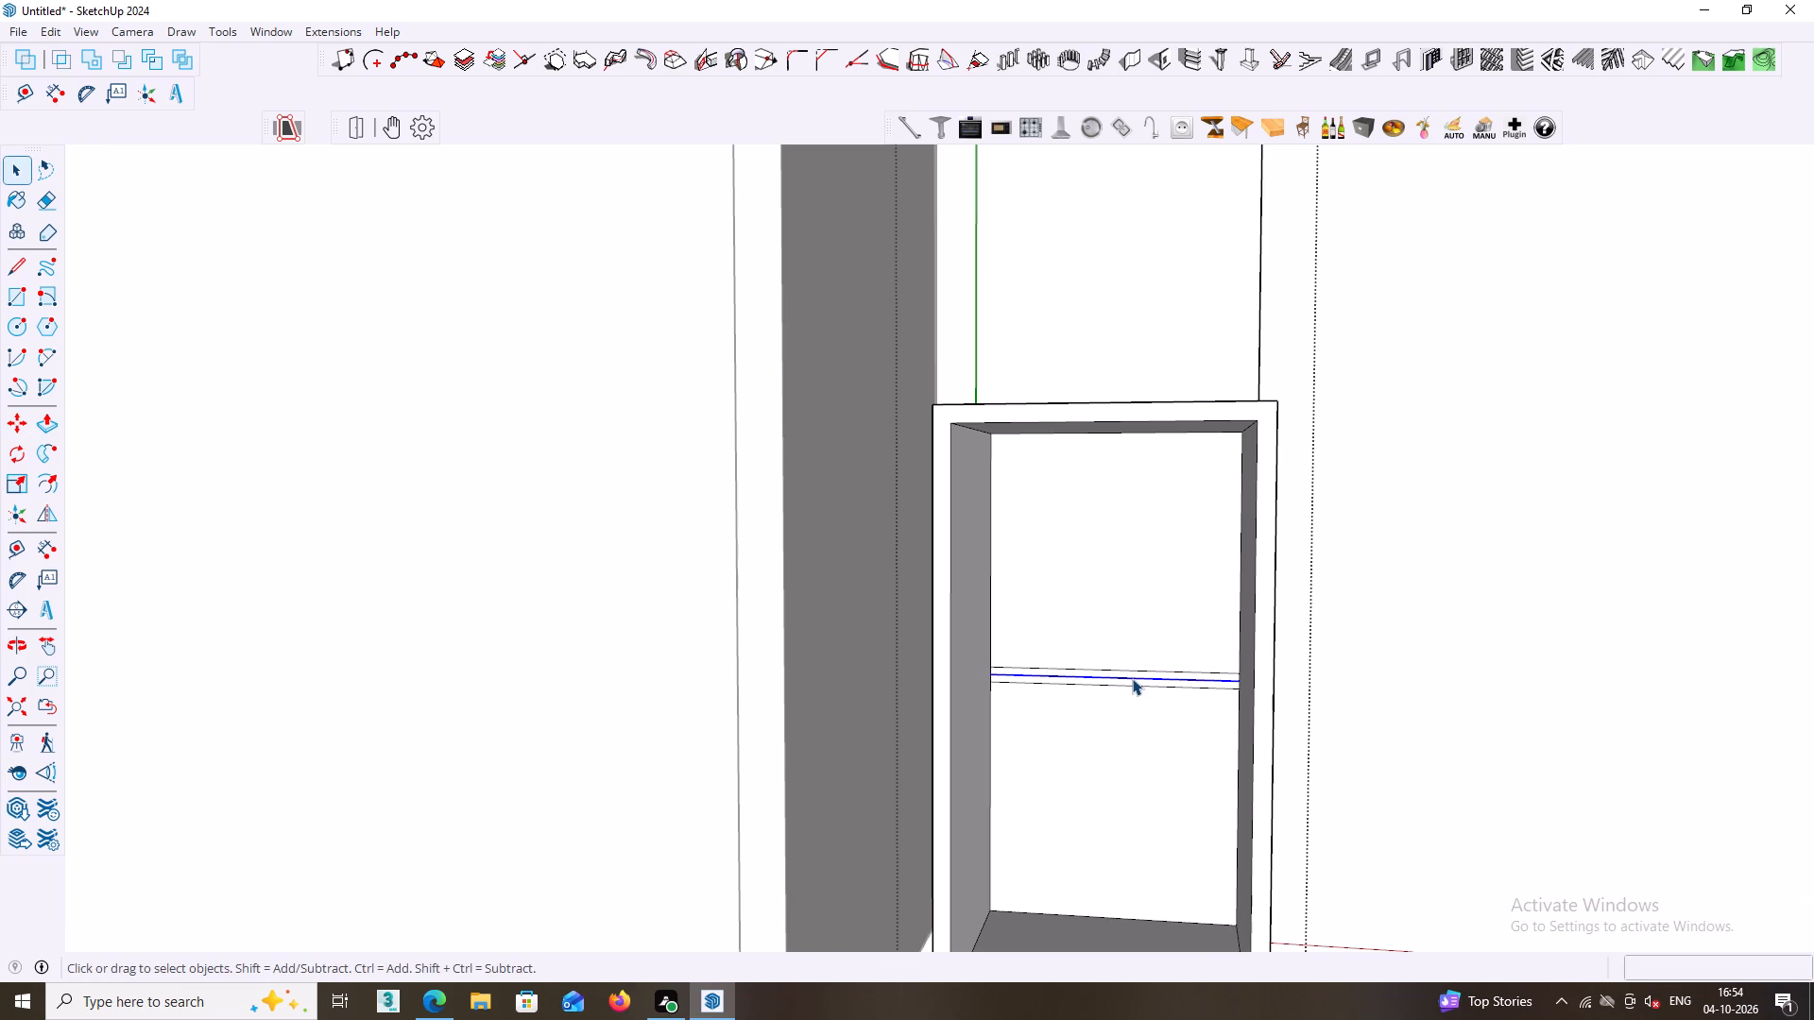
key(Delete)
Extrude the shelf strip forward about 277 mm, flush with the open box's front edge, and close the group.
click(1132, 674)
key(p)
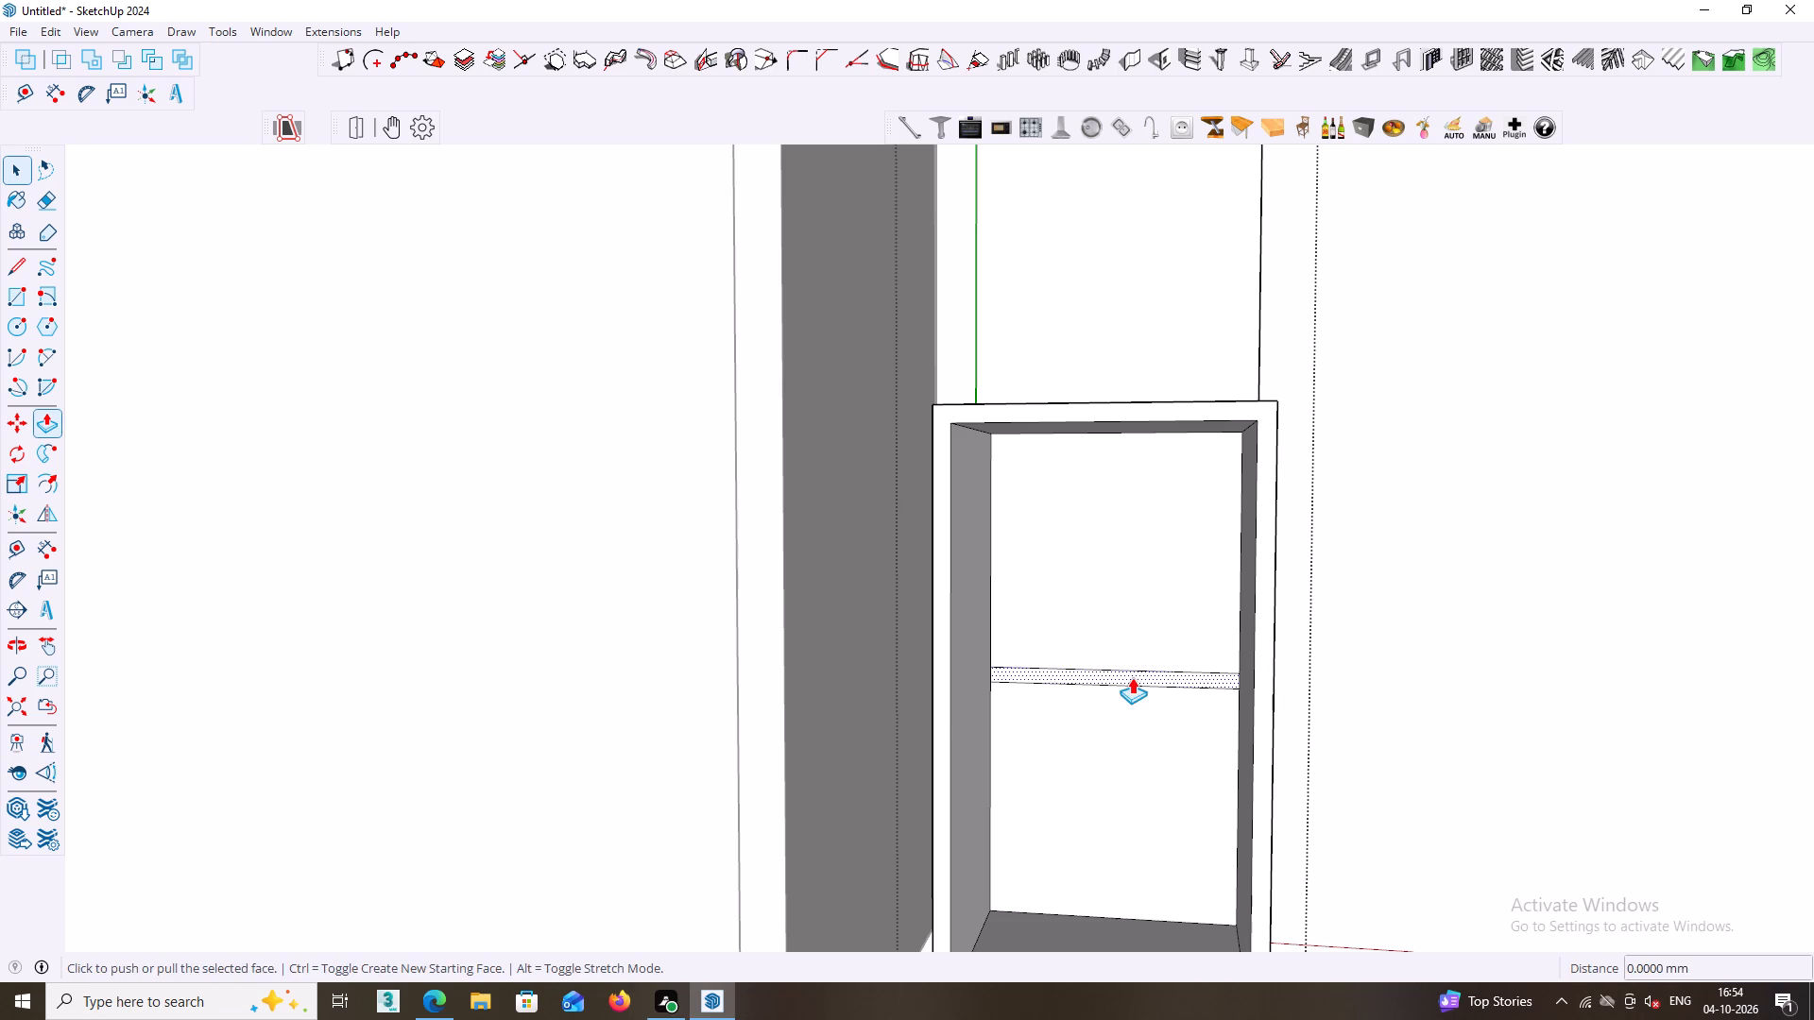
click(1132, 677)
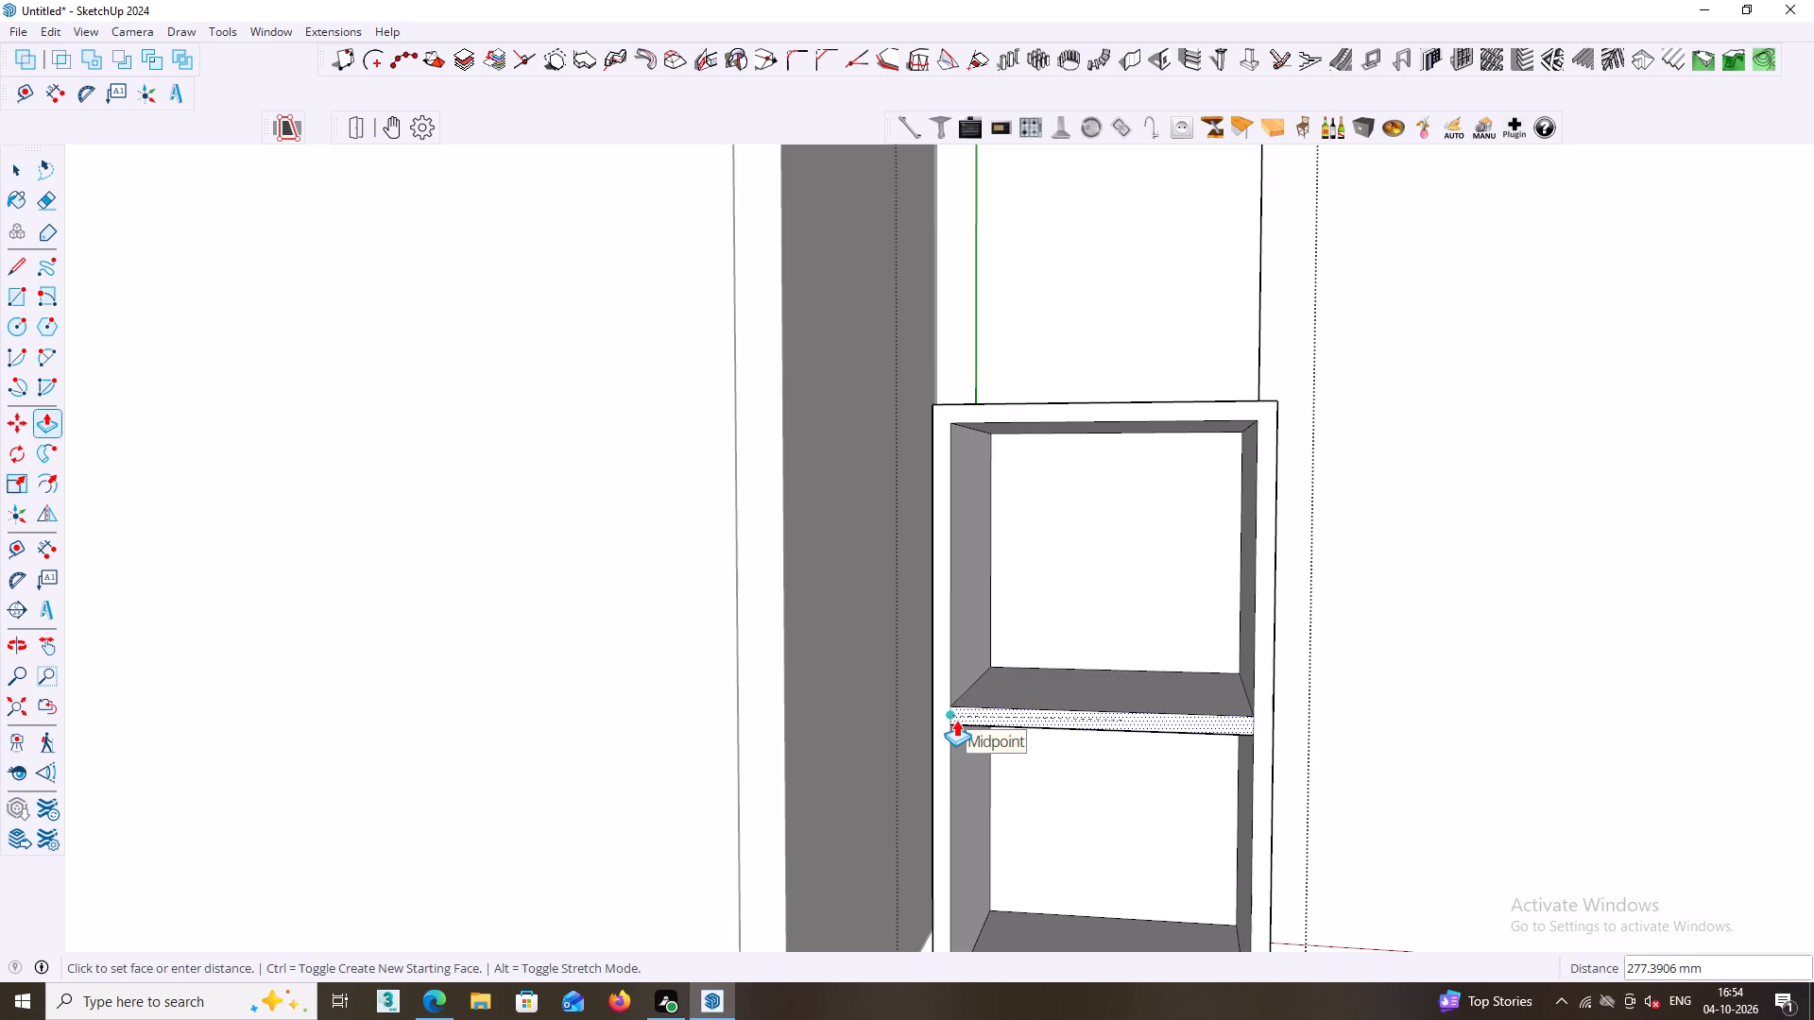
click(956, 720)
key(space)
scroll(950, 716, down, 3)
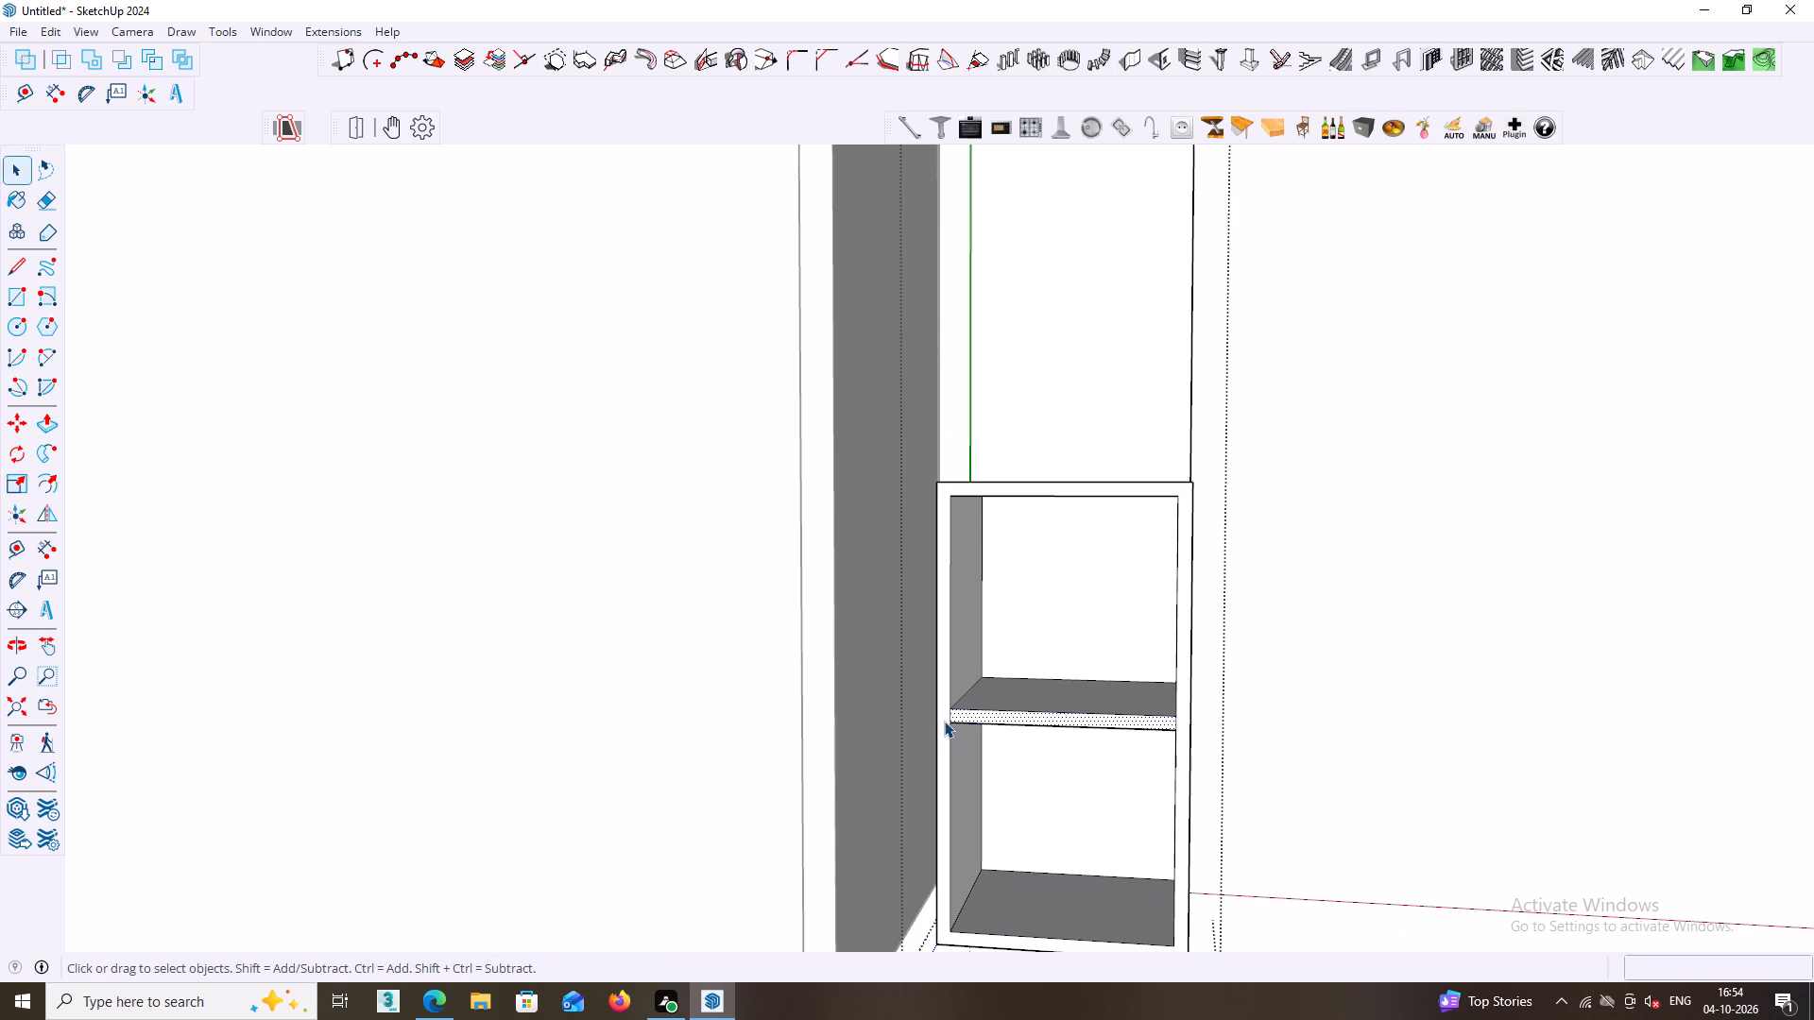
scroll(977, 712, down, 2)
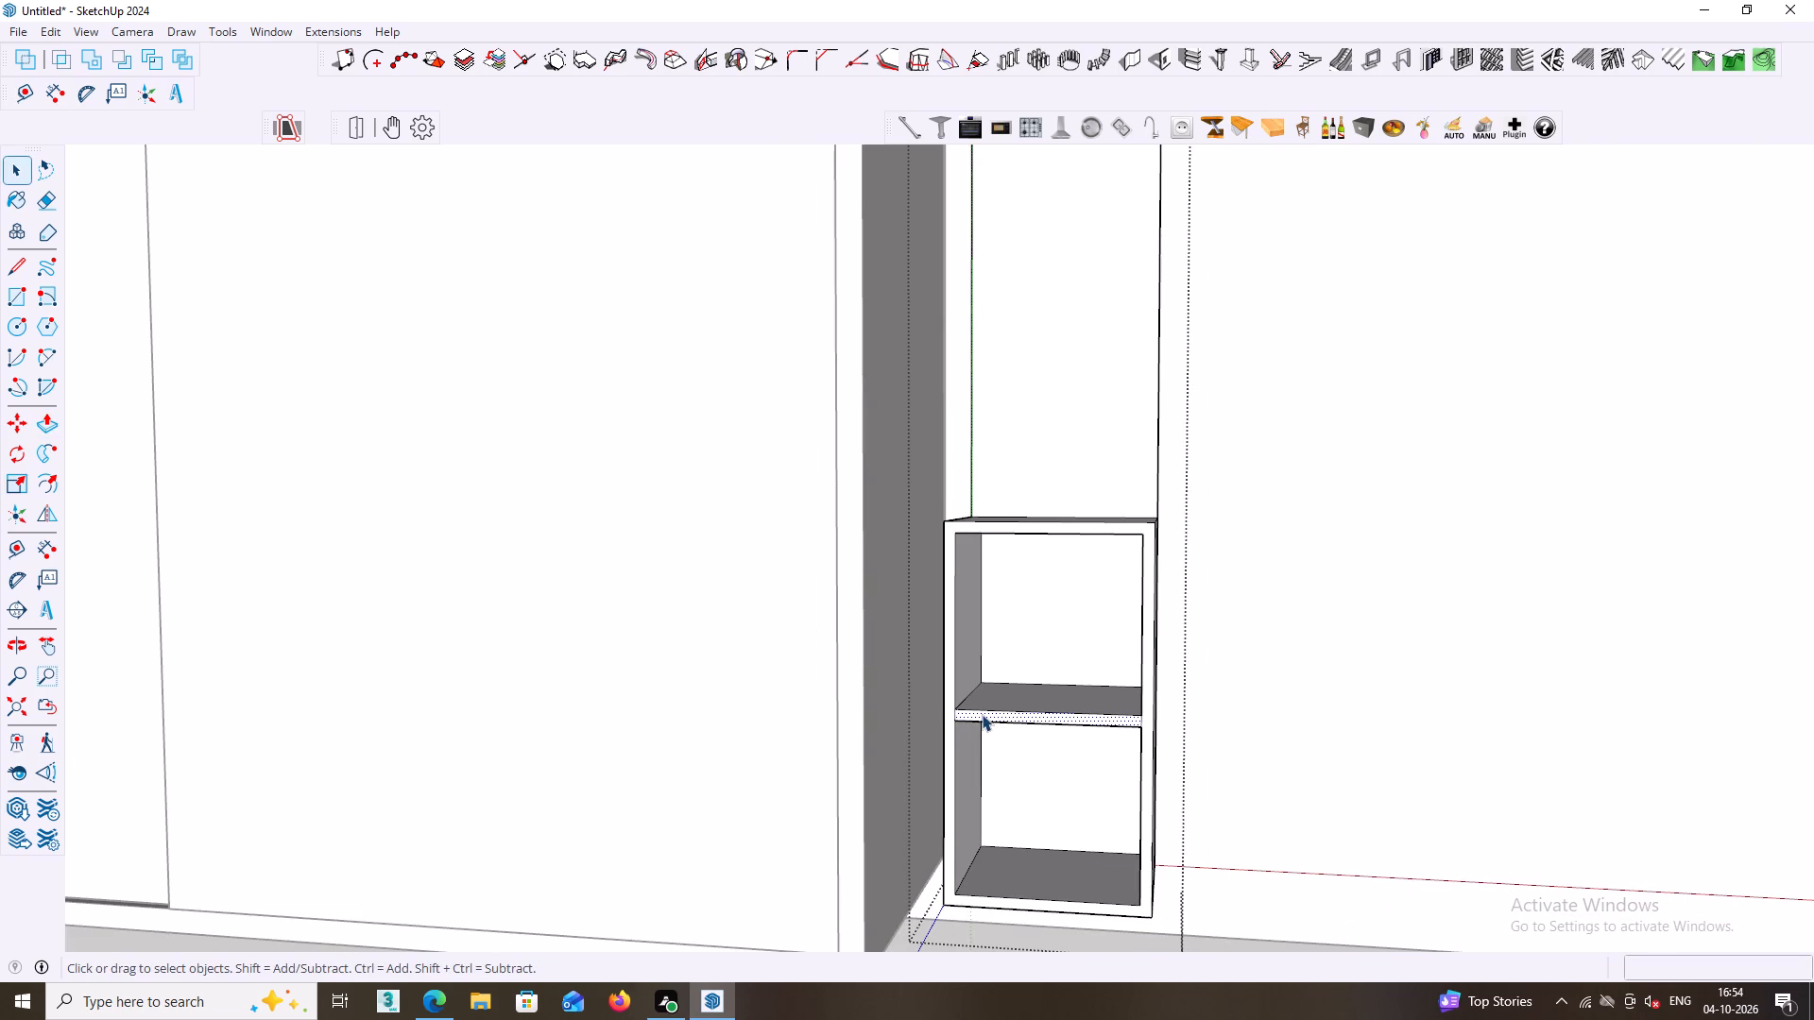
scroll(1013, 723, down, 8)
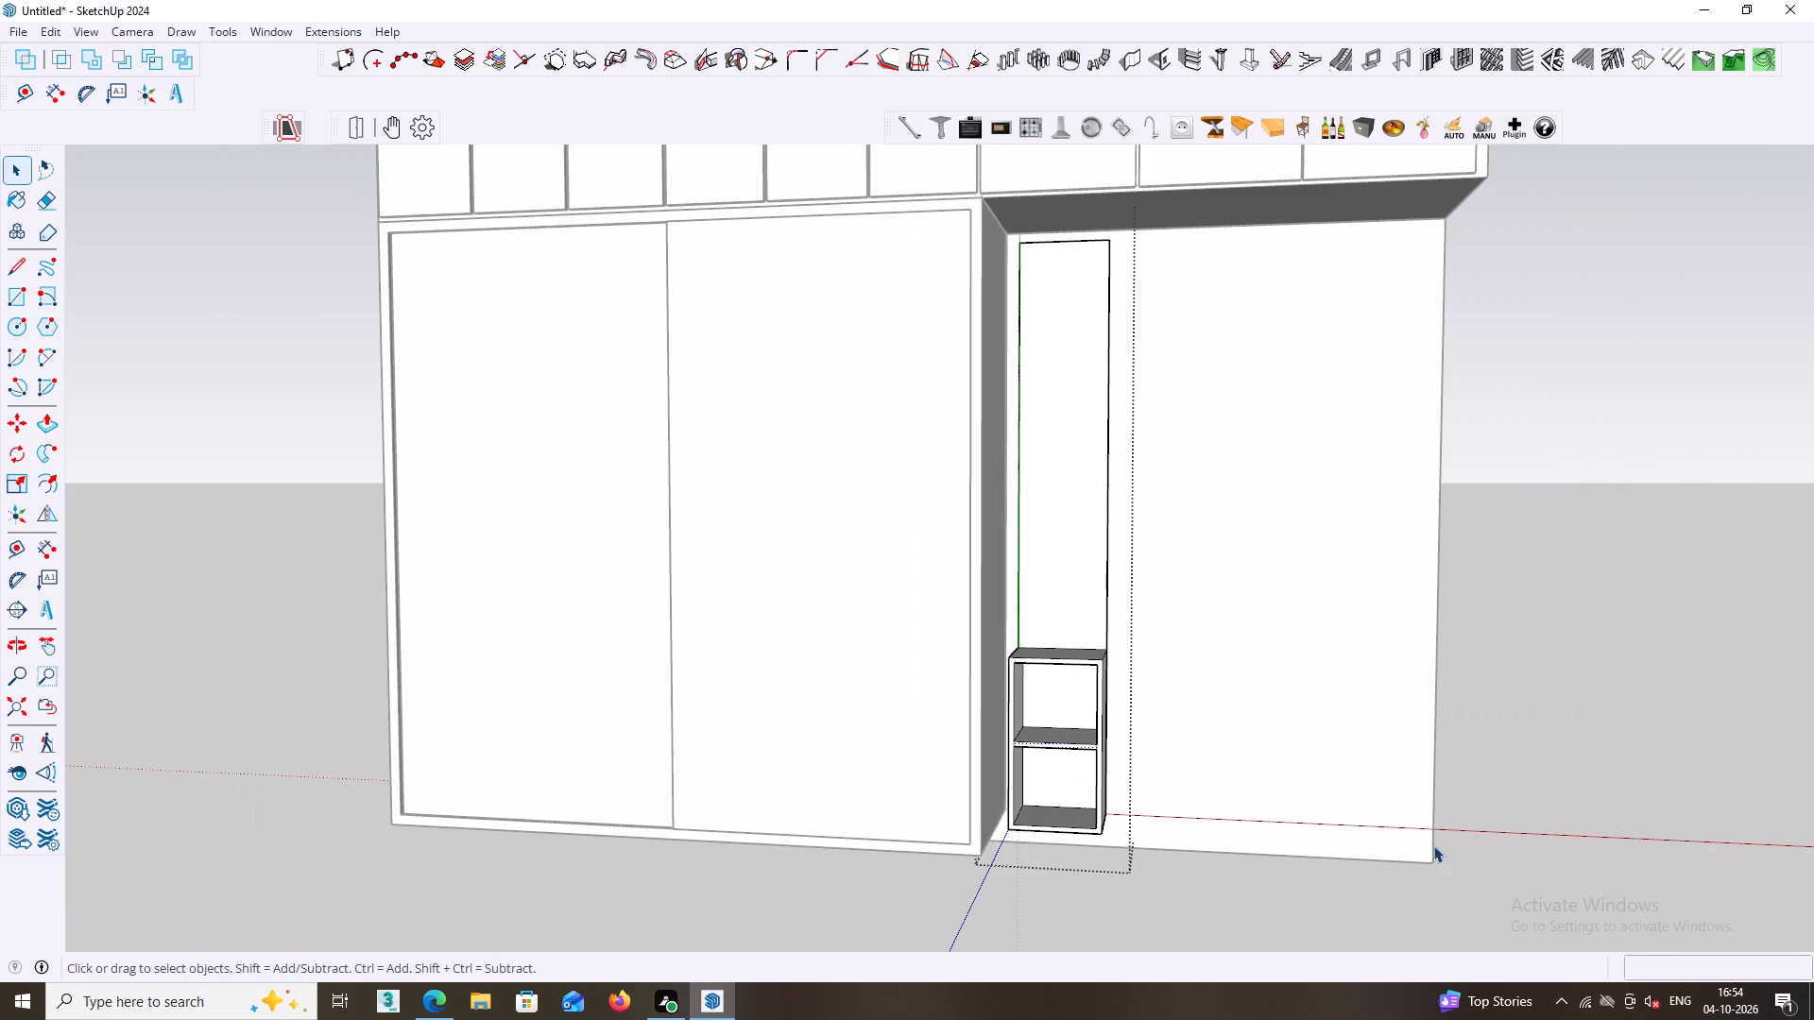
click(1544, 774)
Examine the open box with its middle shelf and its fit beside the wardrobe from several angles.
middle_drag(1045, 705, 1127, 624)
scroll(1064, 684, up, 1)
shift+middle_drag(1061, 713, 997, 532)
middle_drag(1019, 552, 1020, 654)
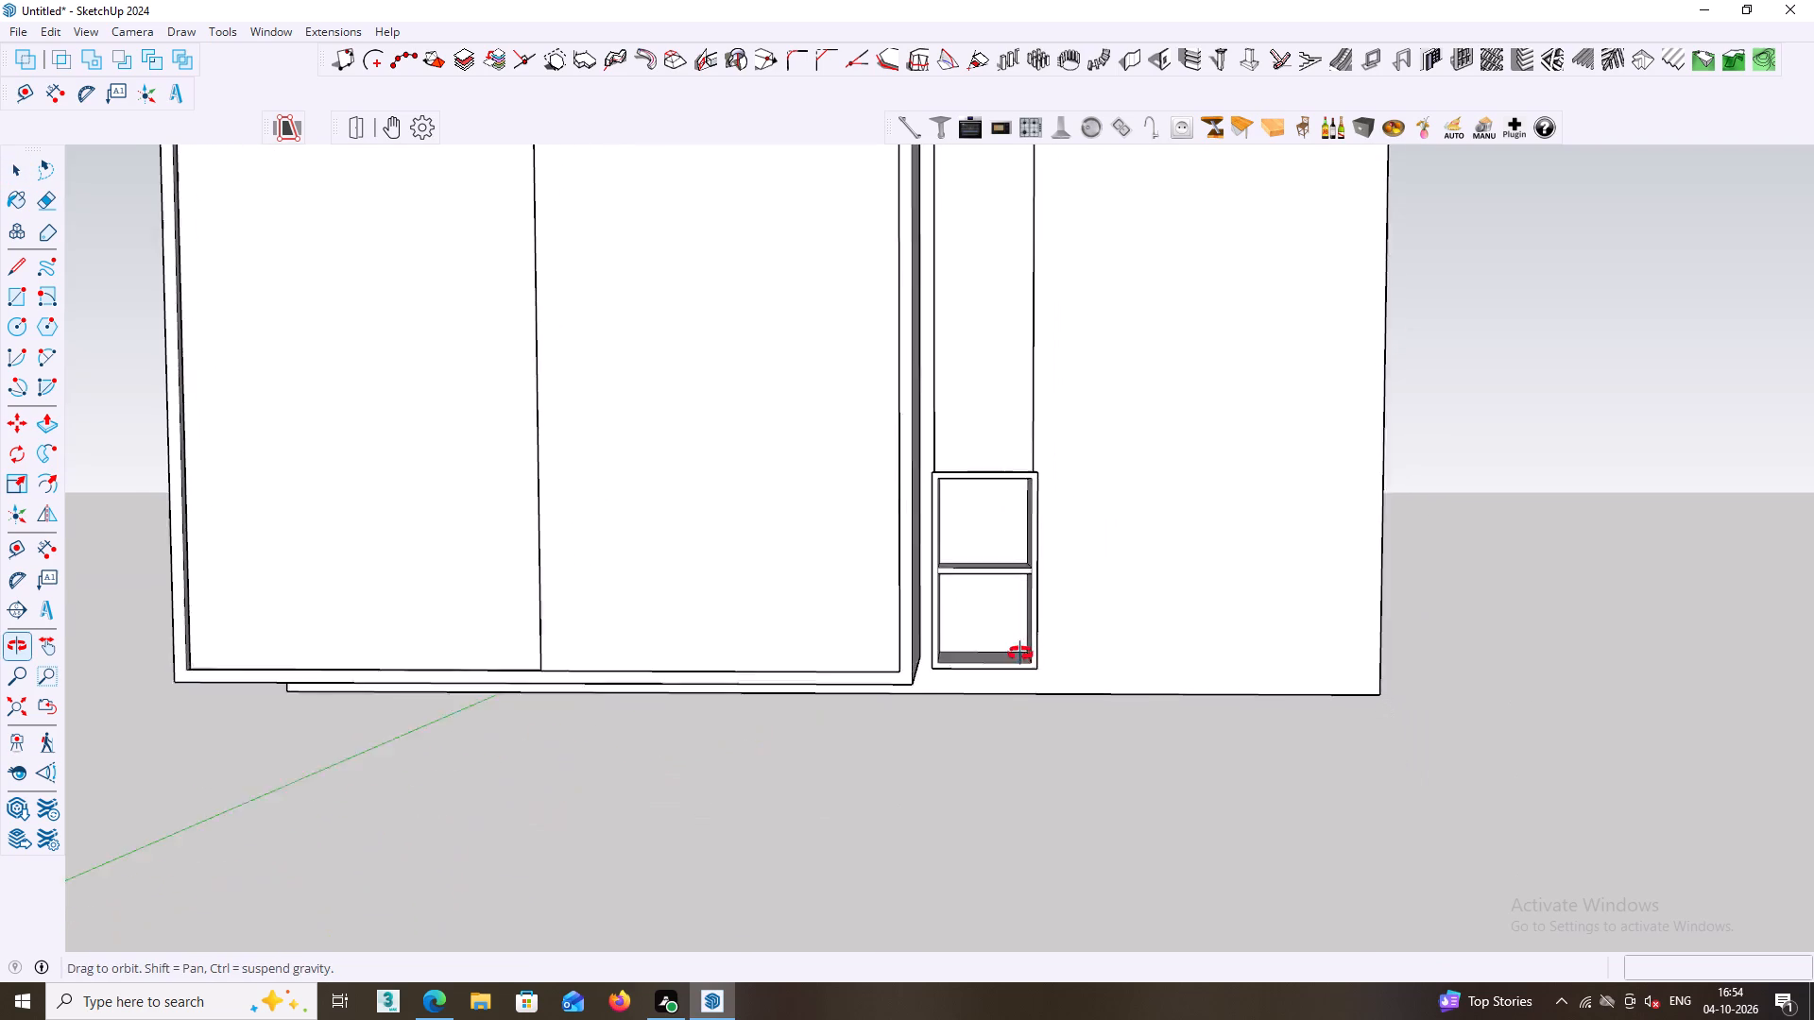
middle_drag(1020, 654, 1023, 697)
middle_drag(1029, 634, 1037, 655)
scroll(1040, 622, up, 1)
scroll(1040, 612, down, 2)
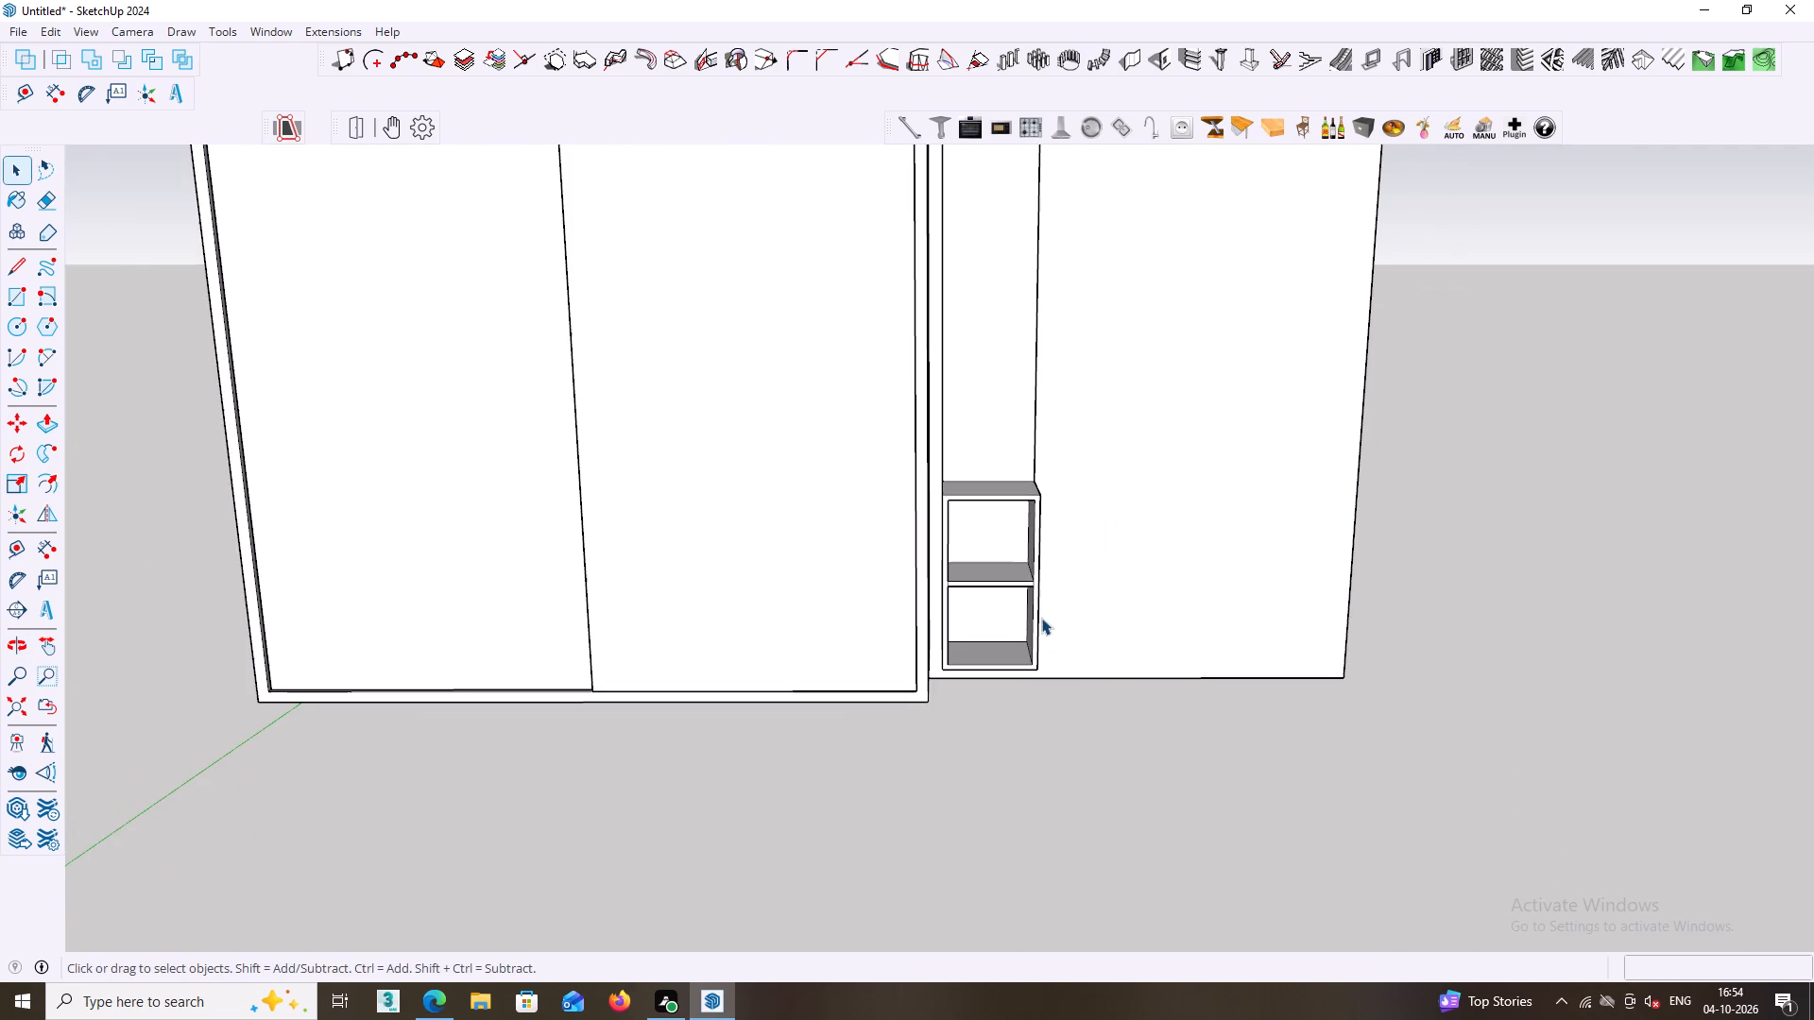
middle_drag(1044, 631, 877, 596)
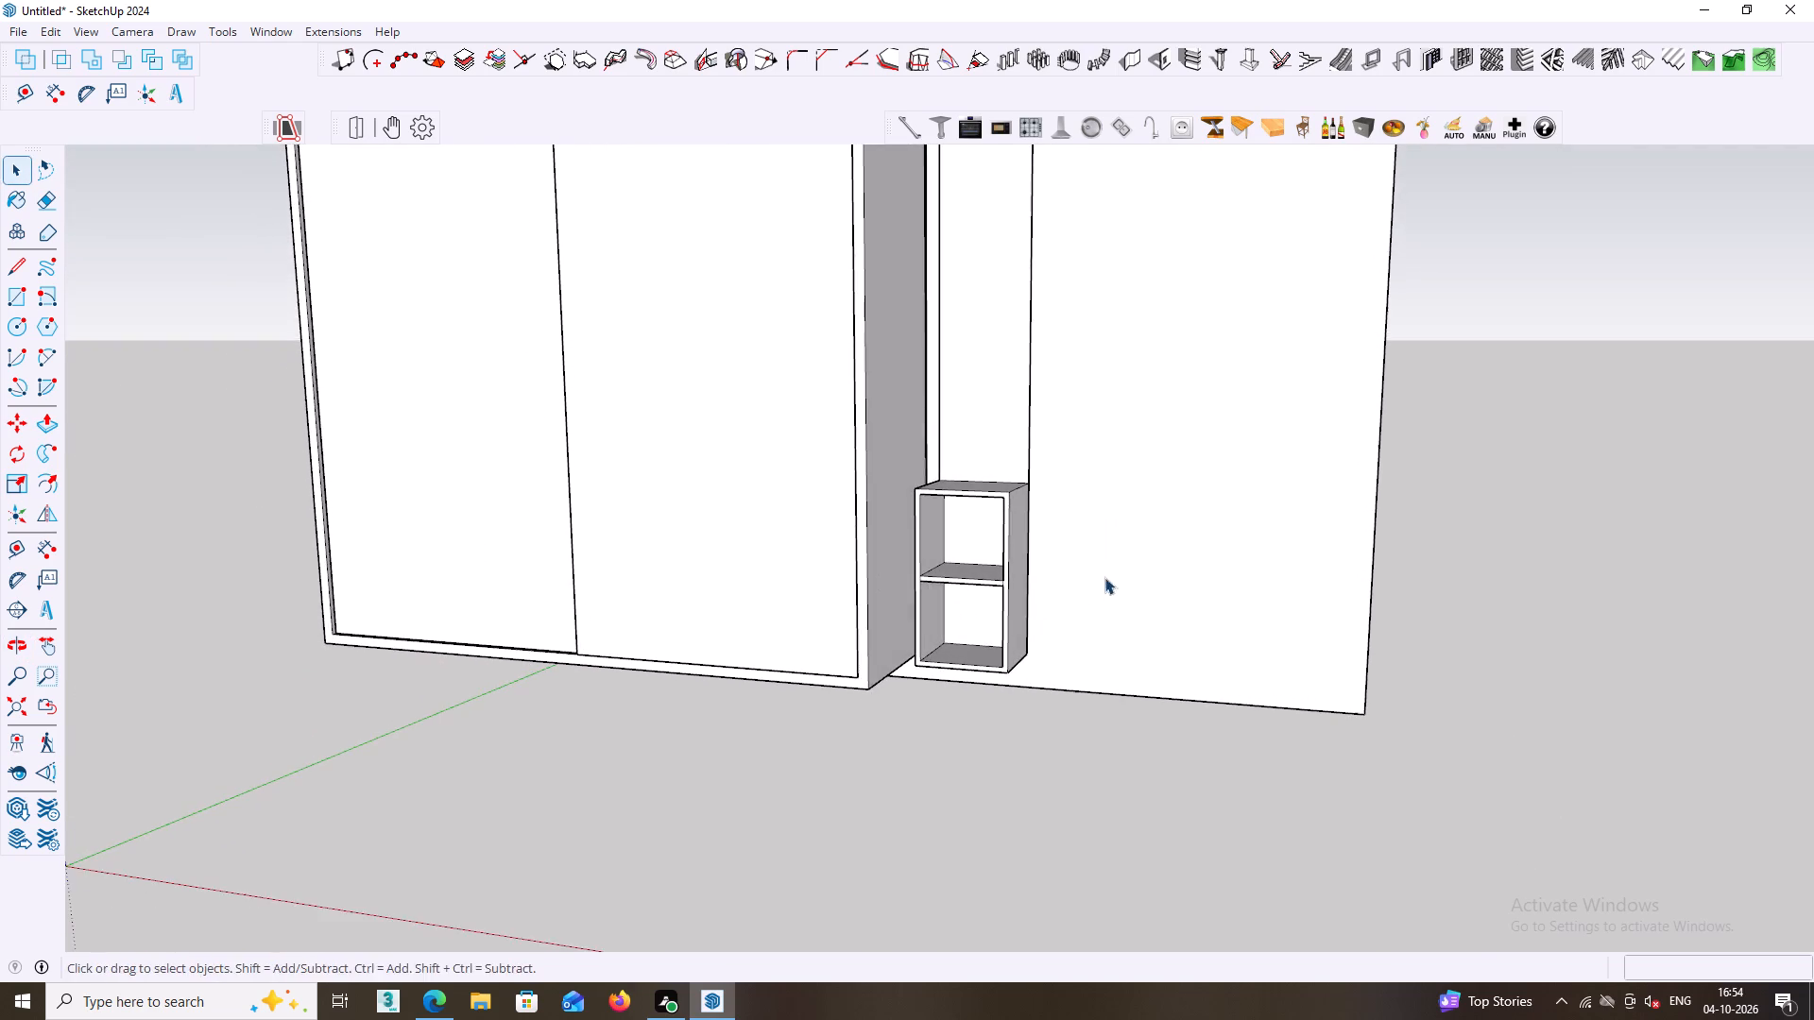
middle_drag(1063, 551, 1022, 551)
scroll(1001, 540, up, 2)
middle_drag(1014, 516, 1081, 573)
scroll(1045, 550, up, 3)
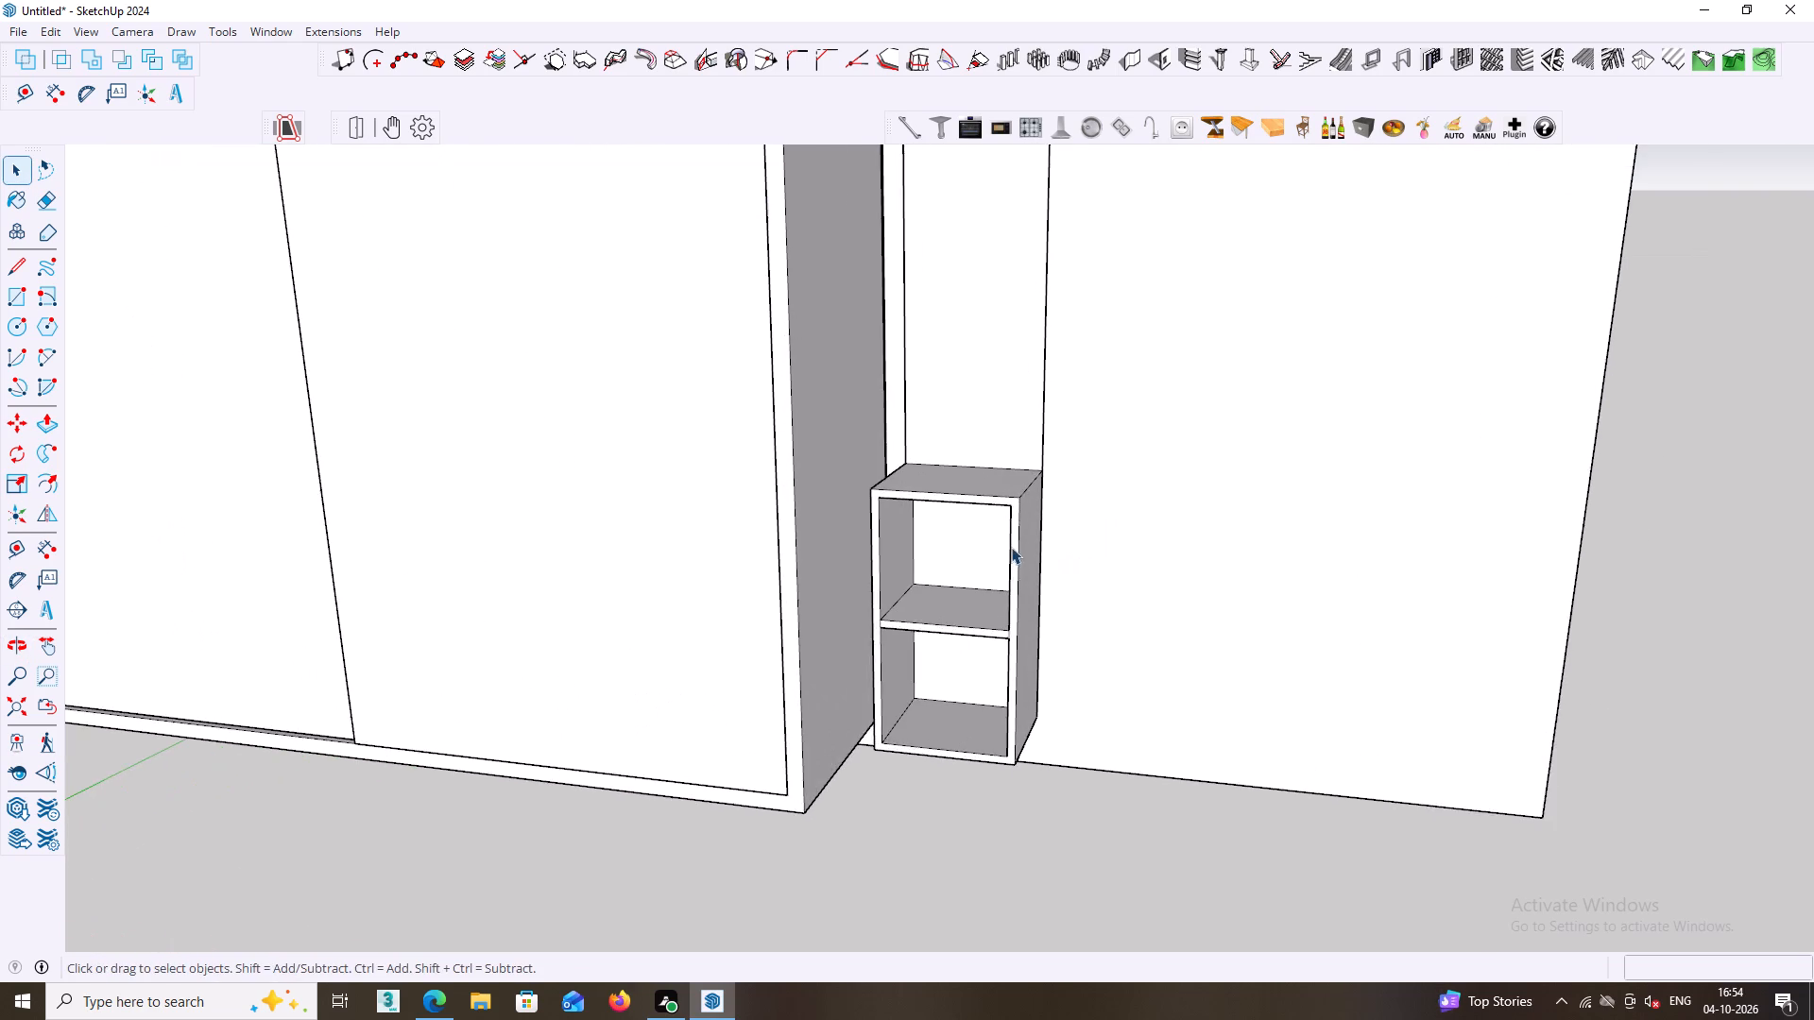
scroll(1011, 547, up, 1)
middle_drag(1062, 549, 941, 550)
scroll(958, 539, up, 1)
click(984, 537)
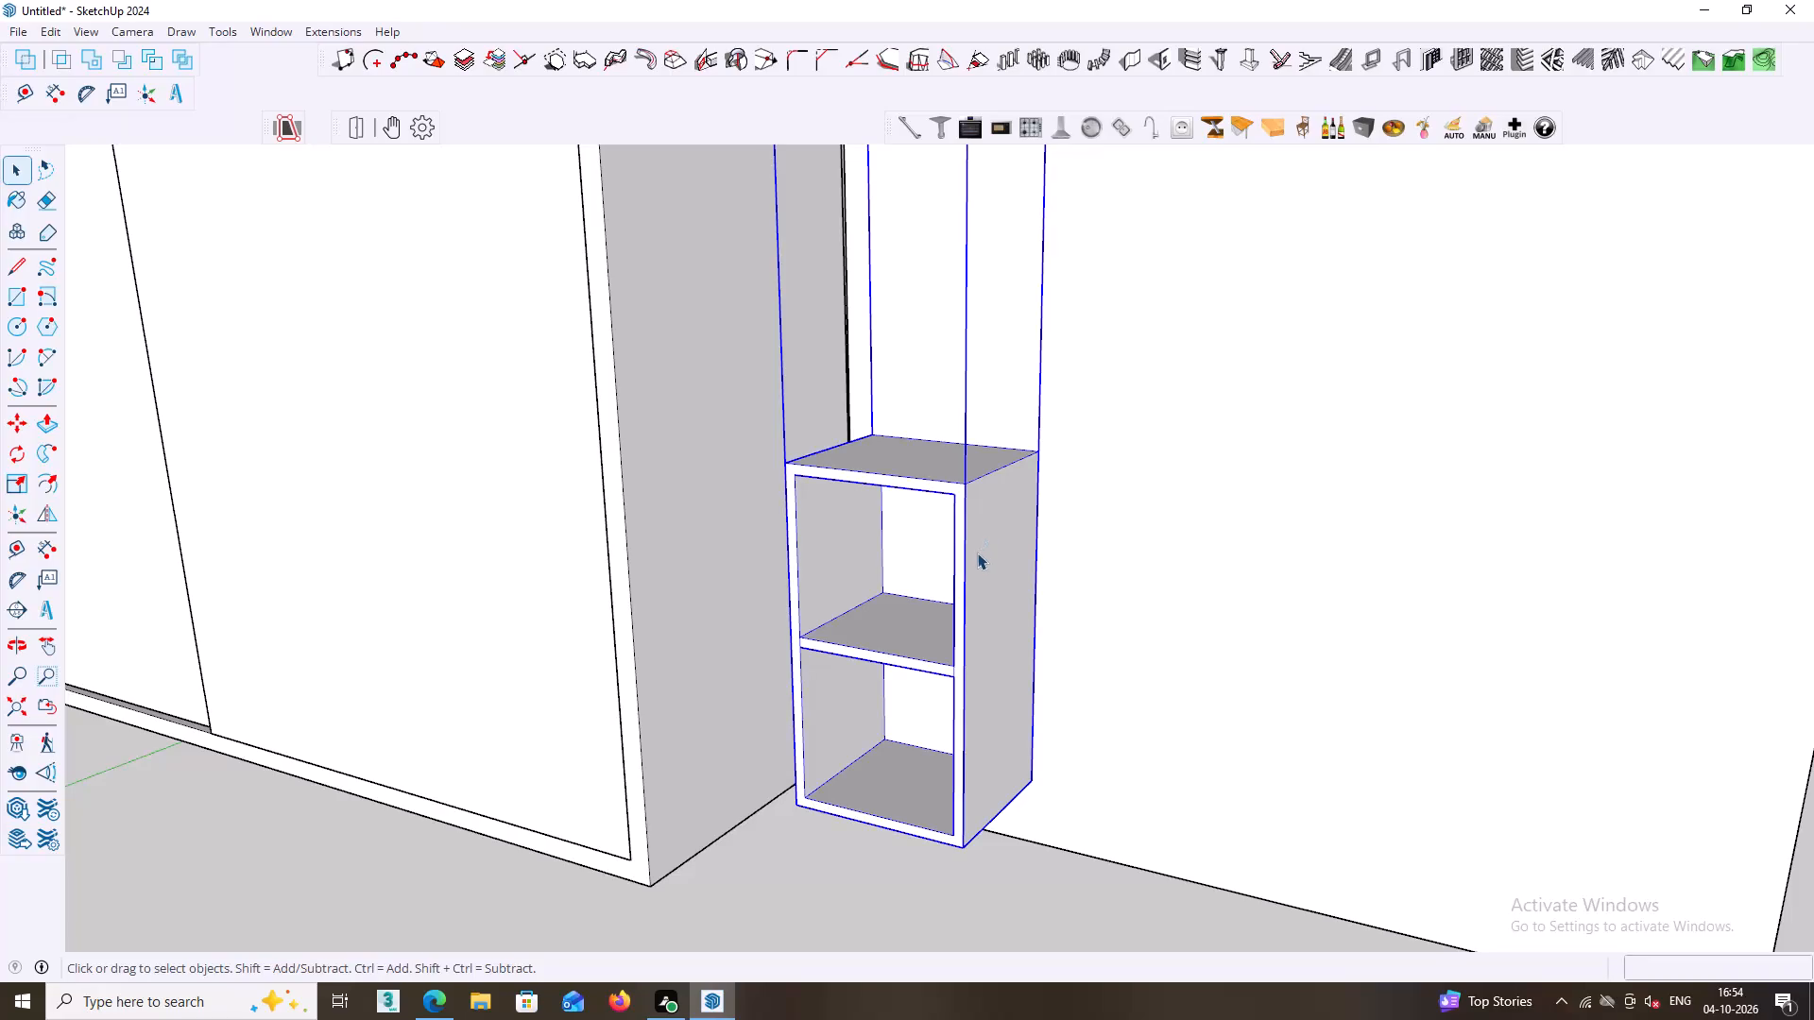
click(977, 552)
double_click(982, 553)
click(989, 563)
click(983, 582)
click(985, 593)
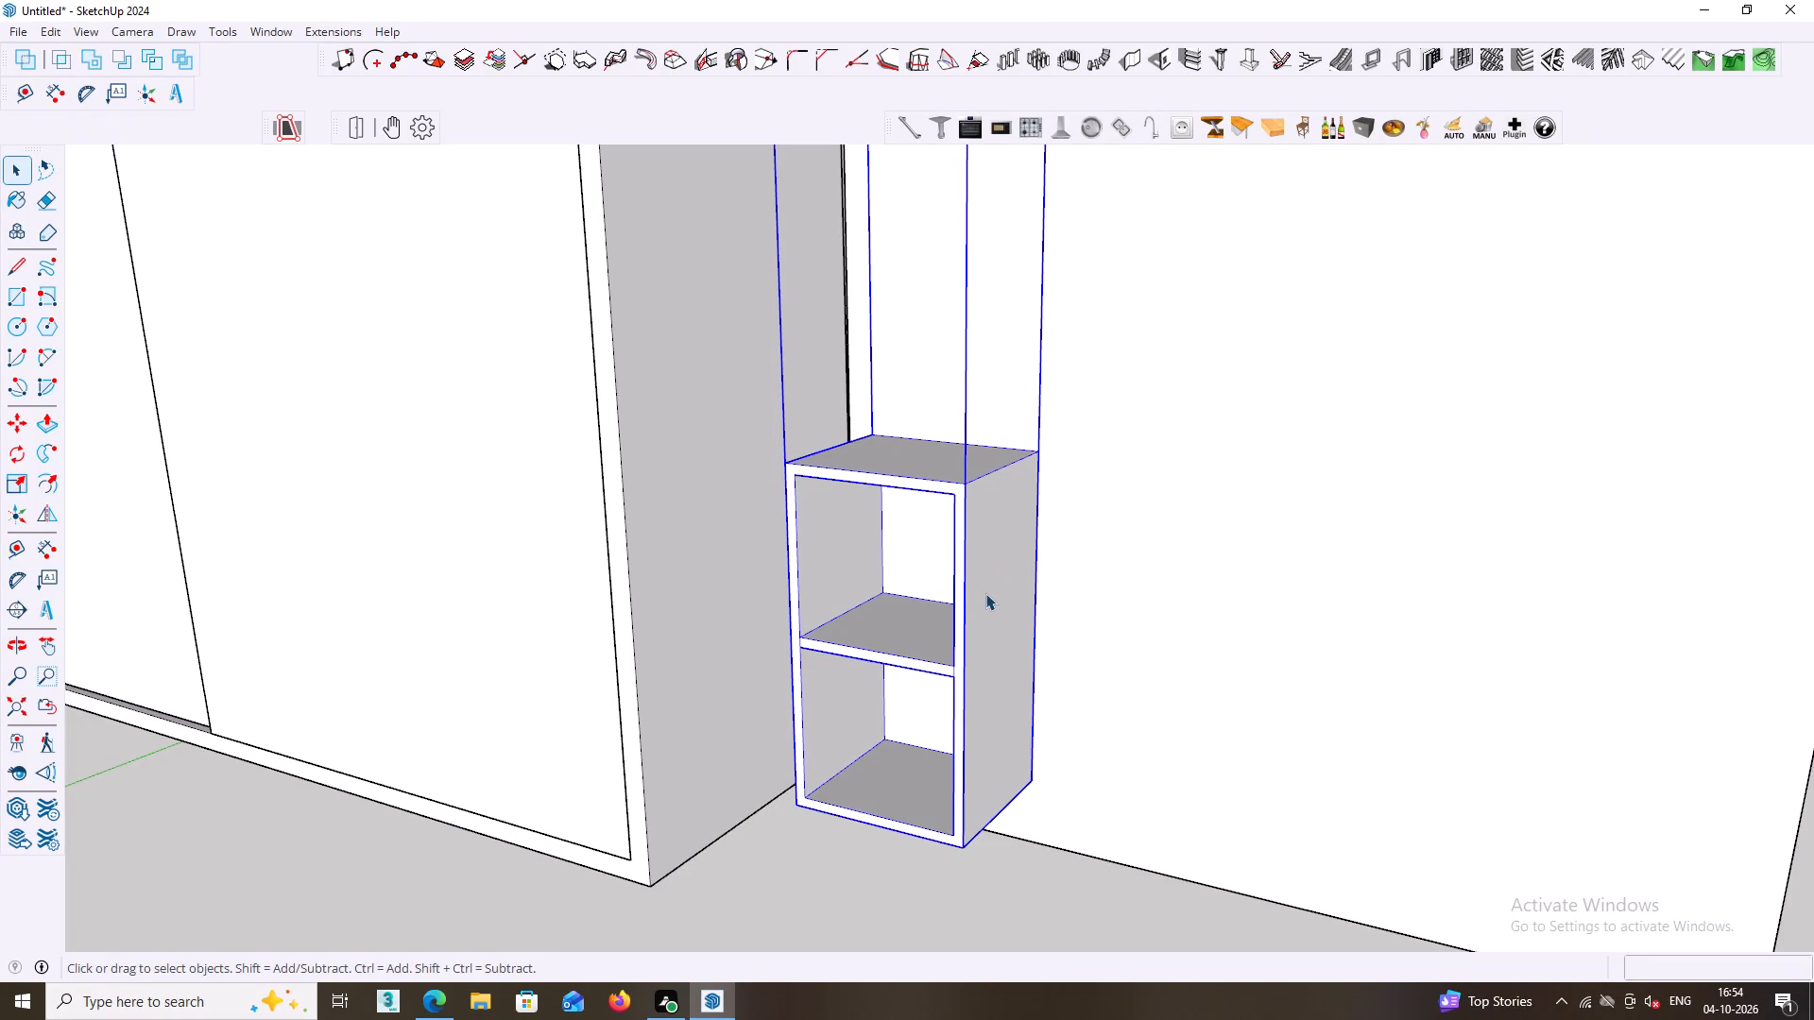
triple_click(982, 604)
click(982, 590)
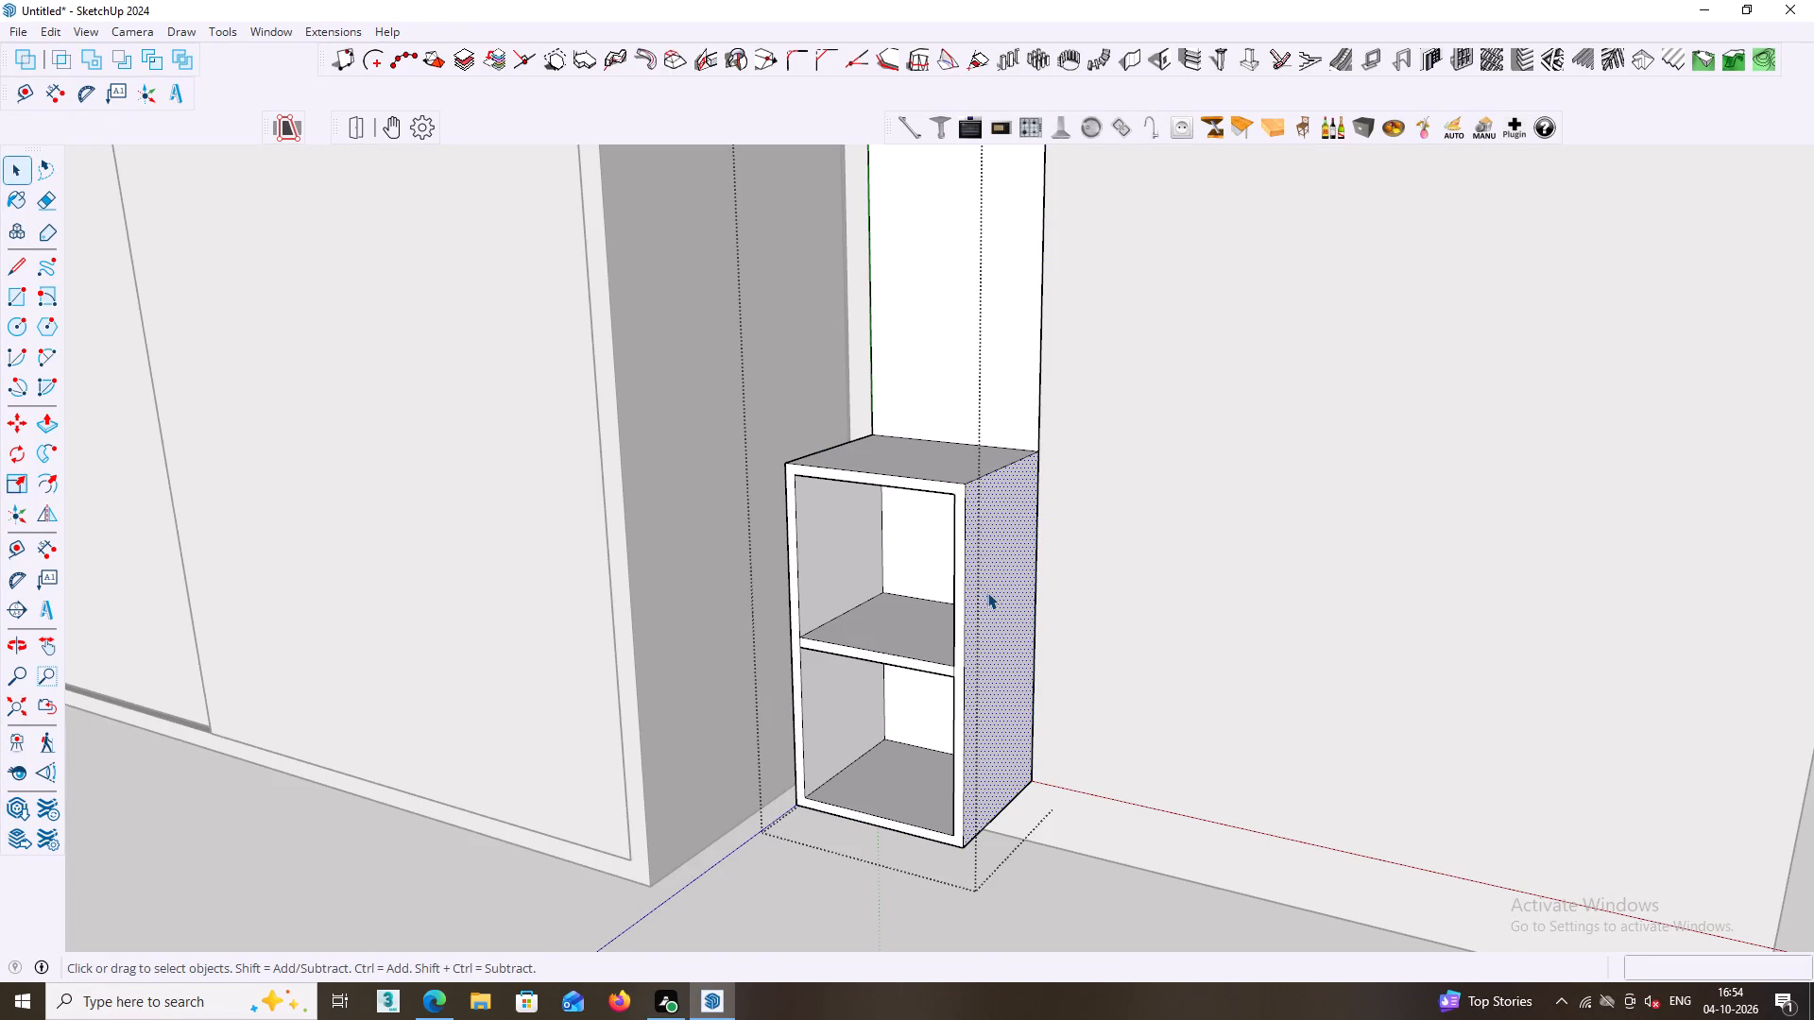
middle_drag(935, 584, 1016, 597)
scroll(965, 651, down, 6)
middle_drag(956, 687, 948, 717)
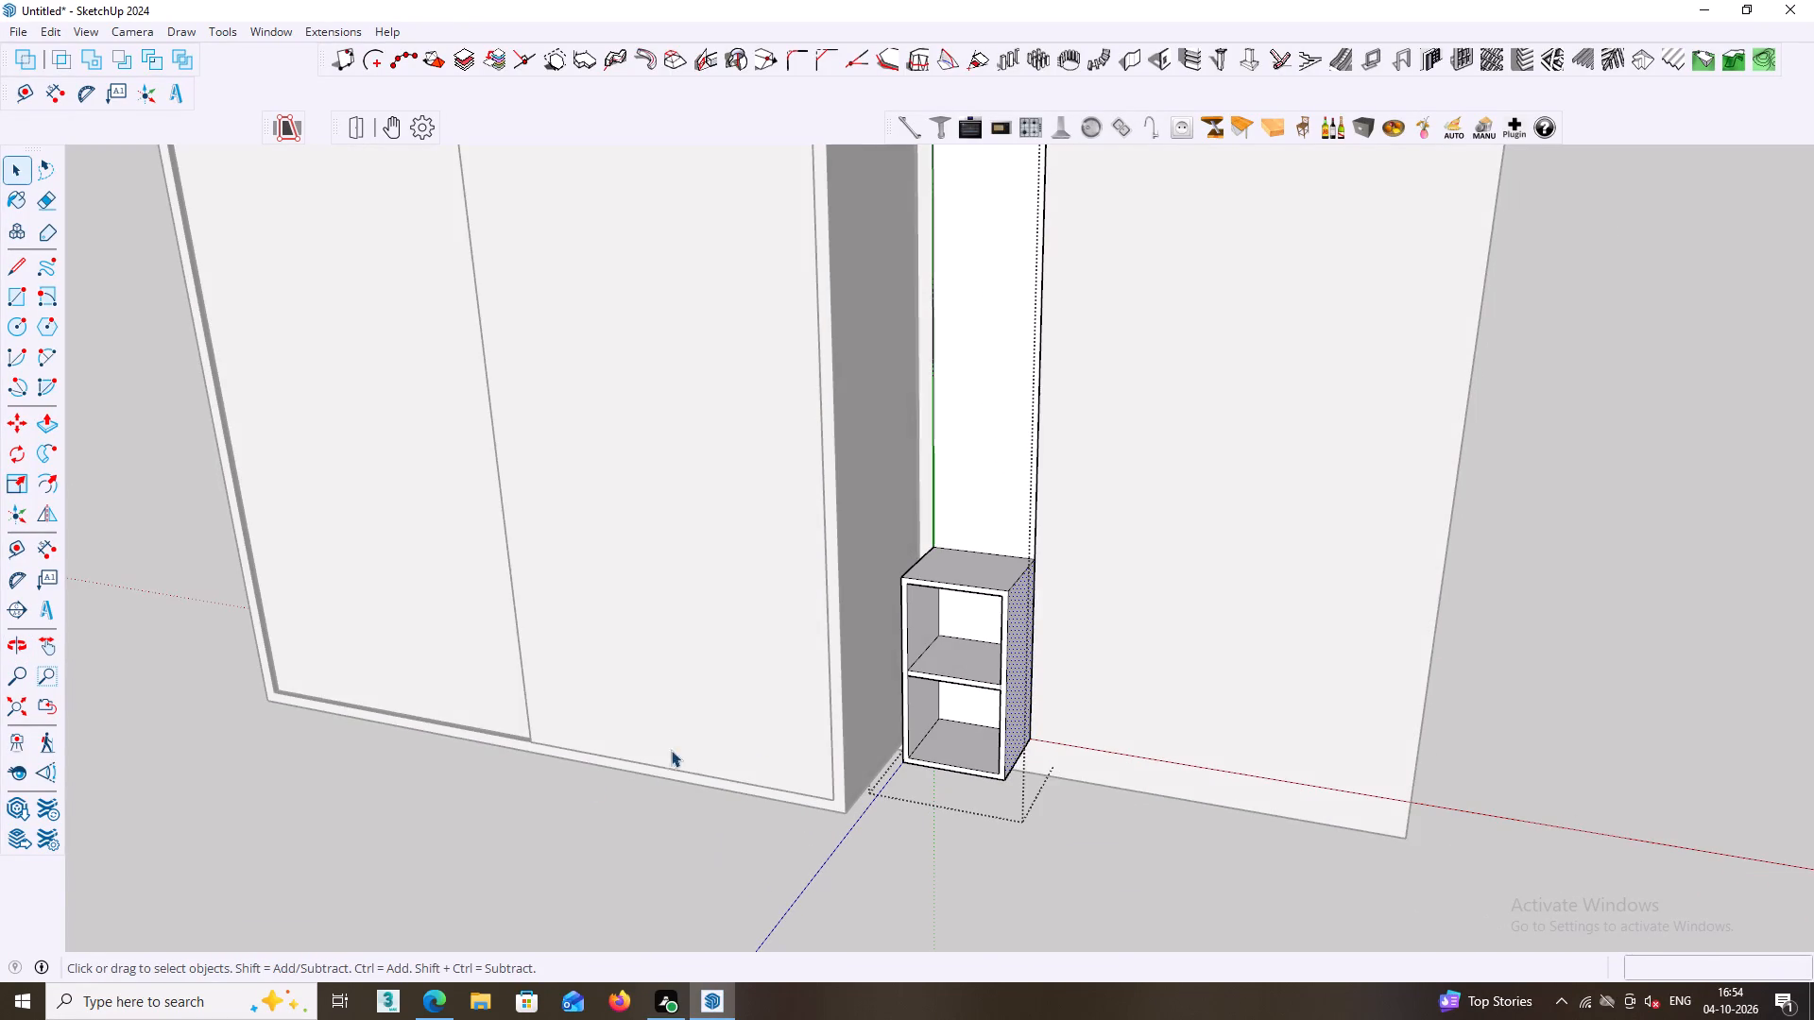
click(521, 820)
Inspect the gap between the wardrobe's side and the open box, and the box's front edges, up close.
scroll(560, 799, down, 4)
middle_drag(626, 785, 750, 756)
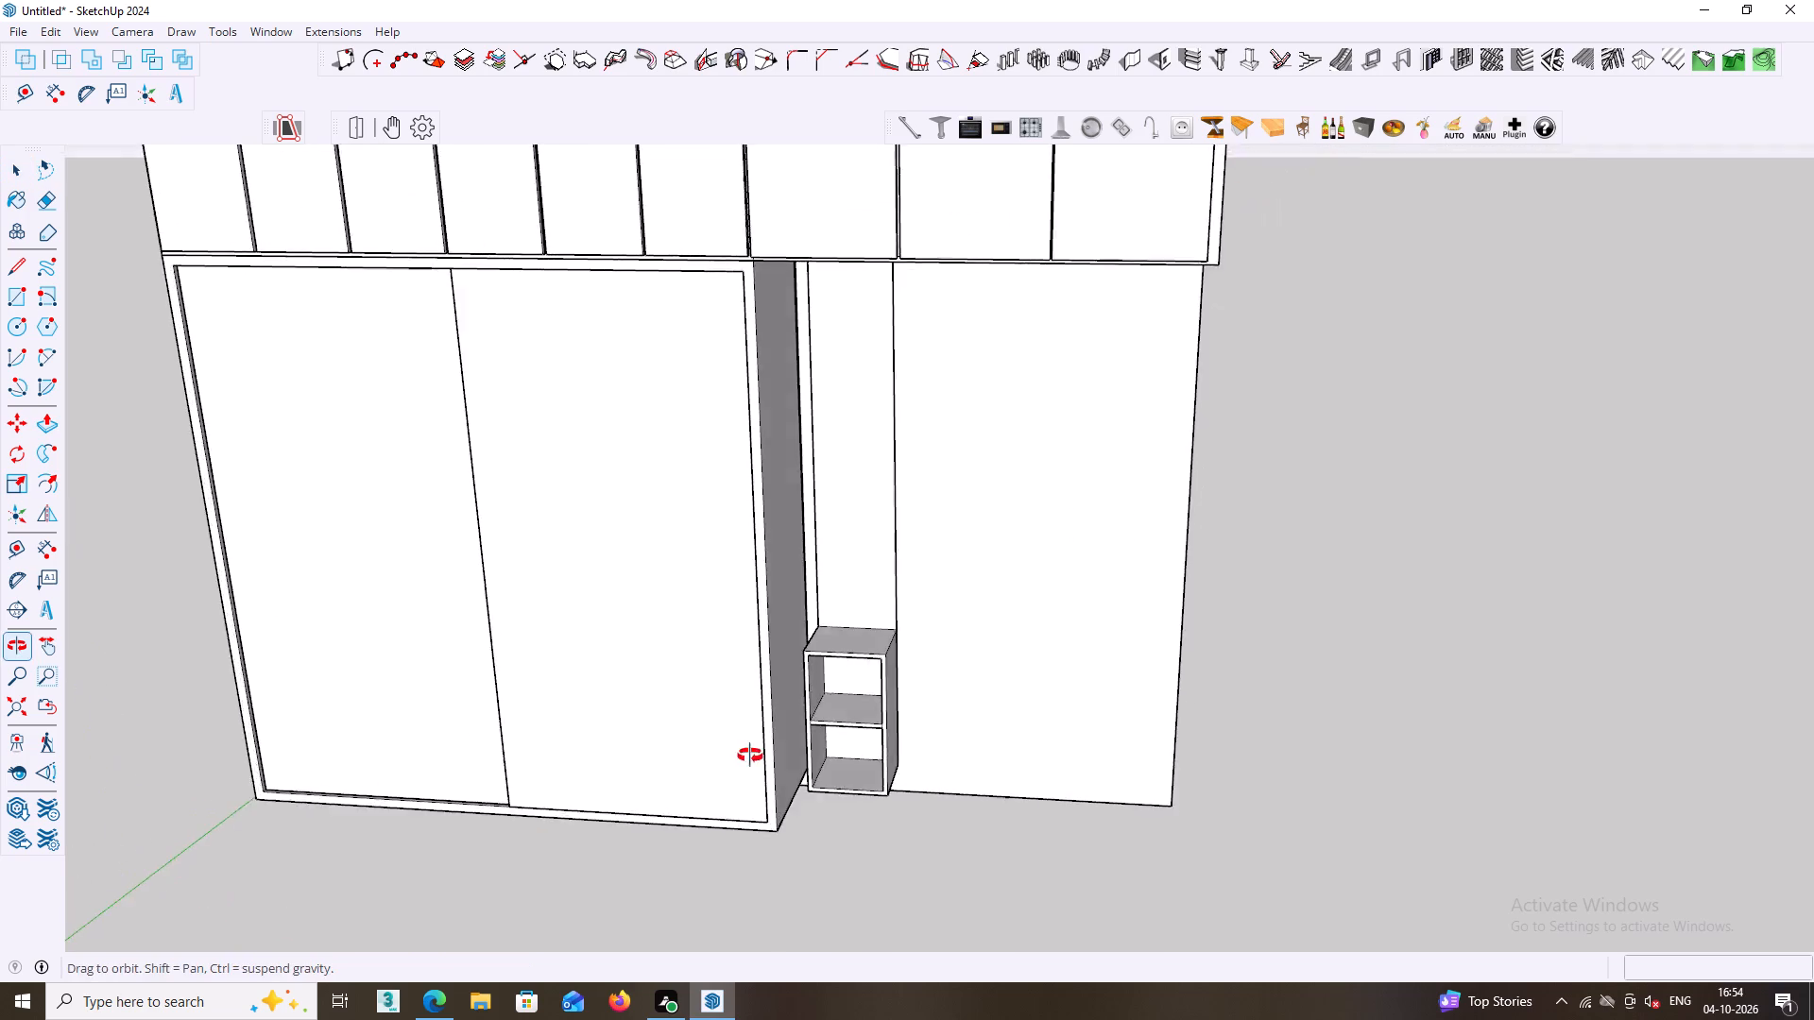
middle_drag(750, 756, 776, 743)
scroll(917, 697, up, 3)
middle_drag(850, 702, 891, 679)
scroll(872, 684, up, 2)
middle_drag(840, 696, 838, 616)
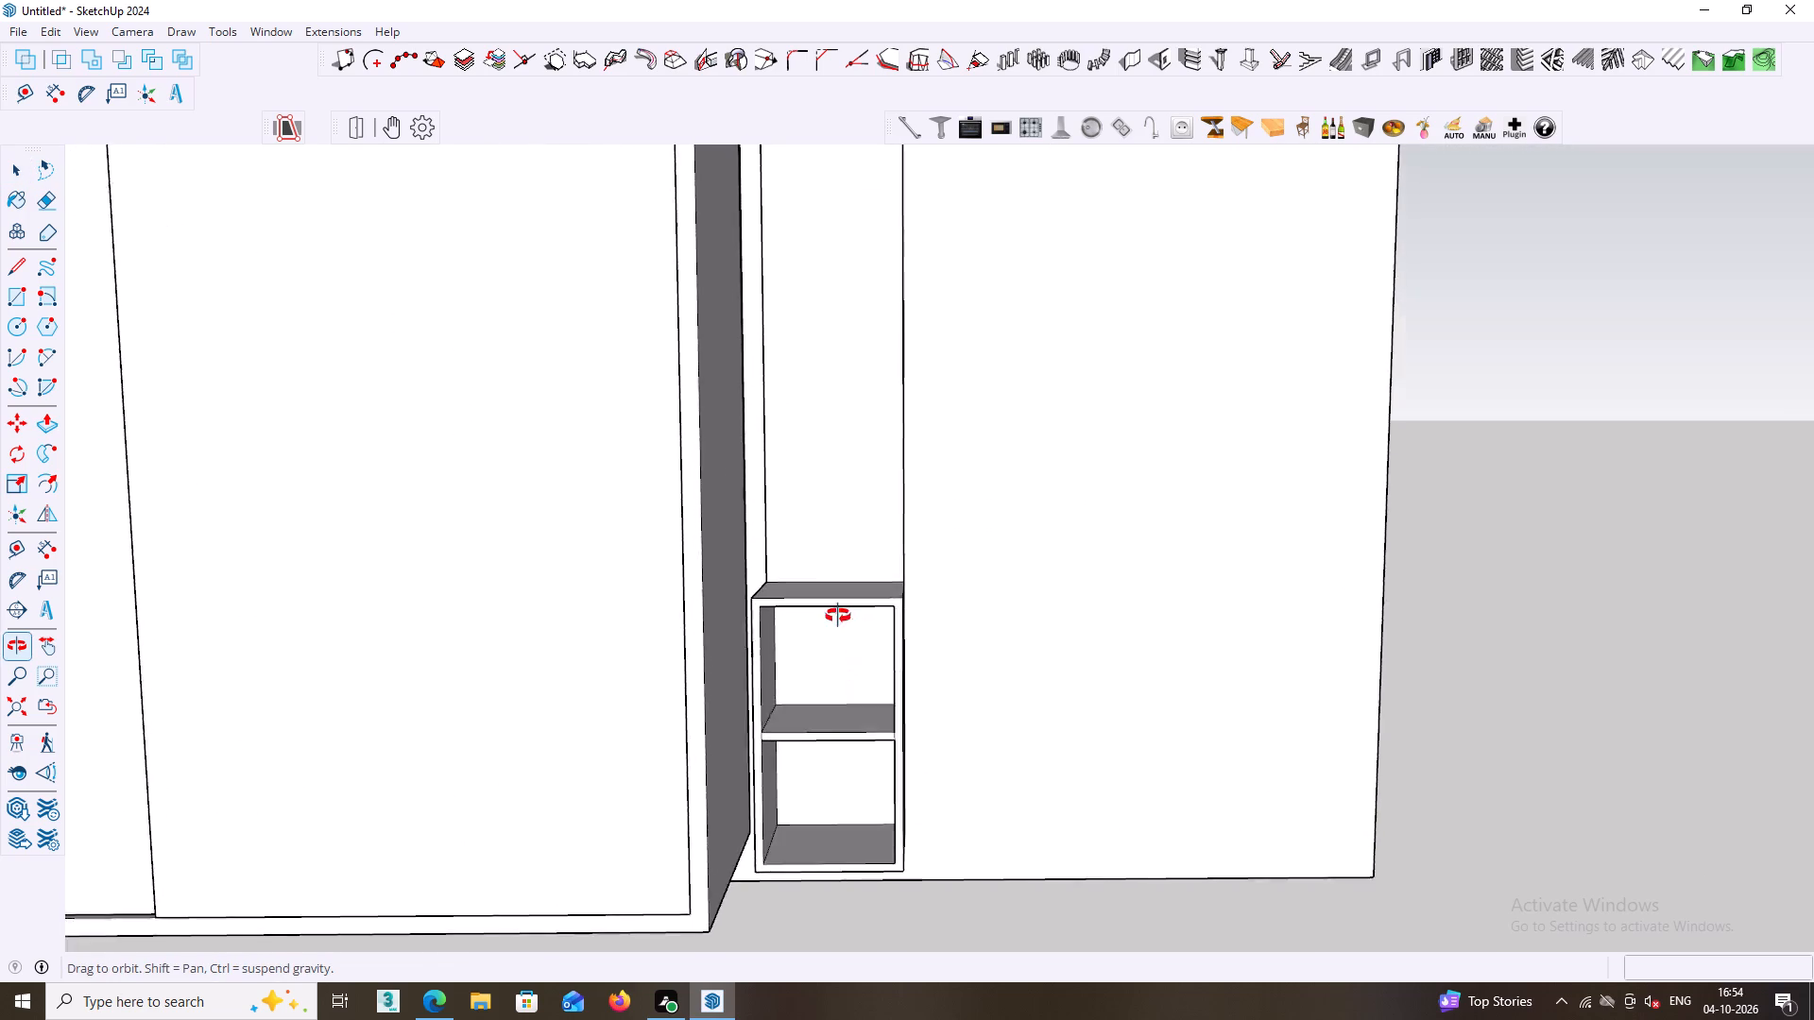
middle_drag(838, 616, 834, 596)
scroll(736, 648, up, 2)
shift+middle_drag(753, 674, 756, 656)
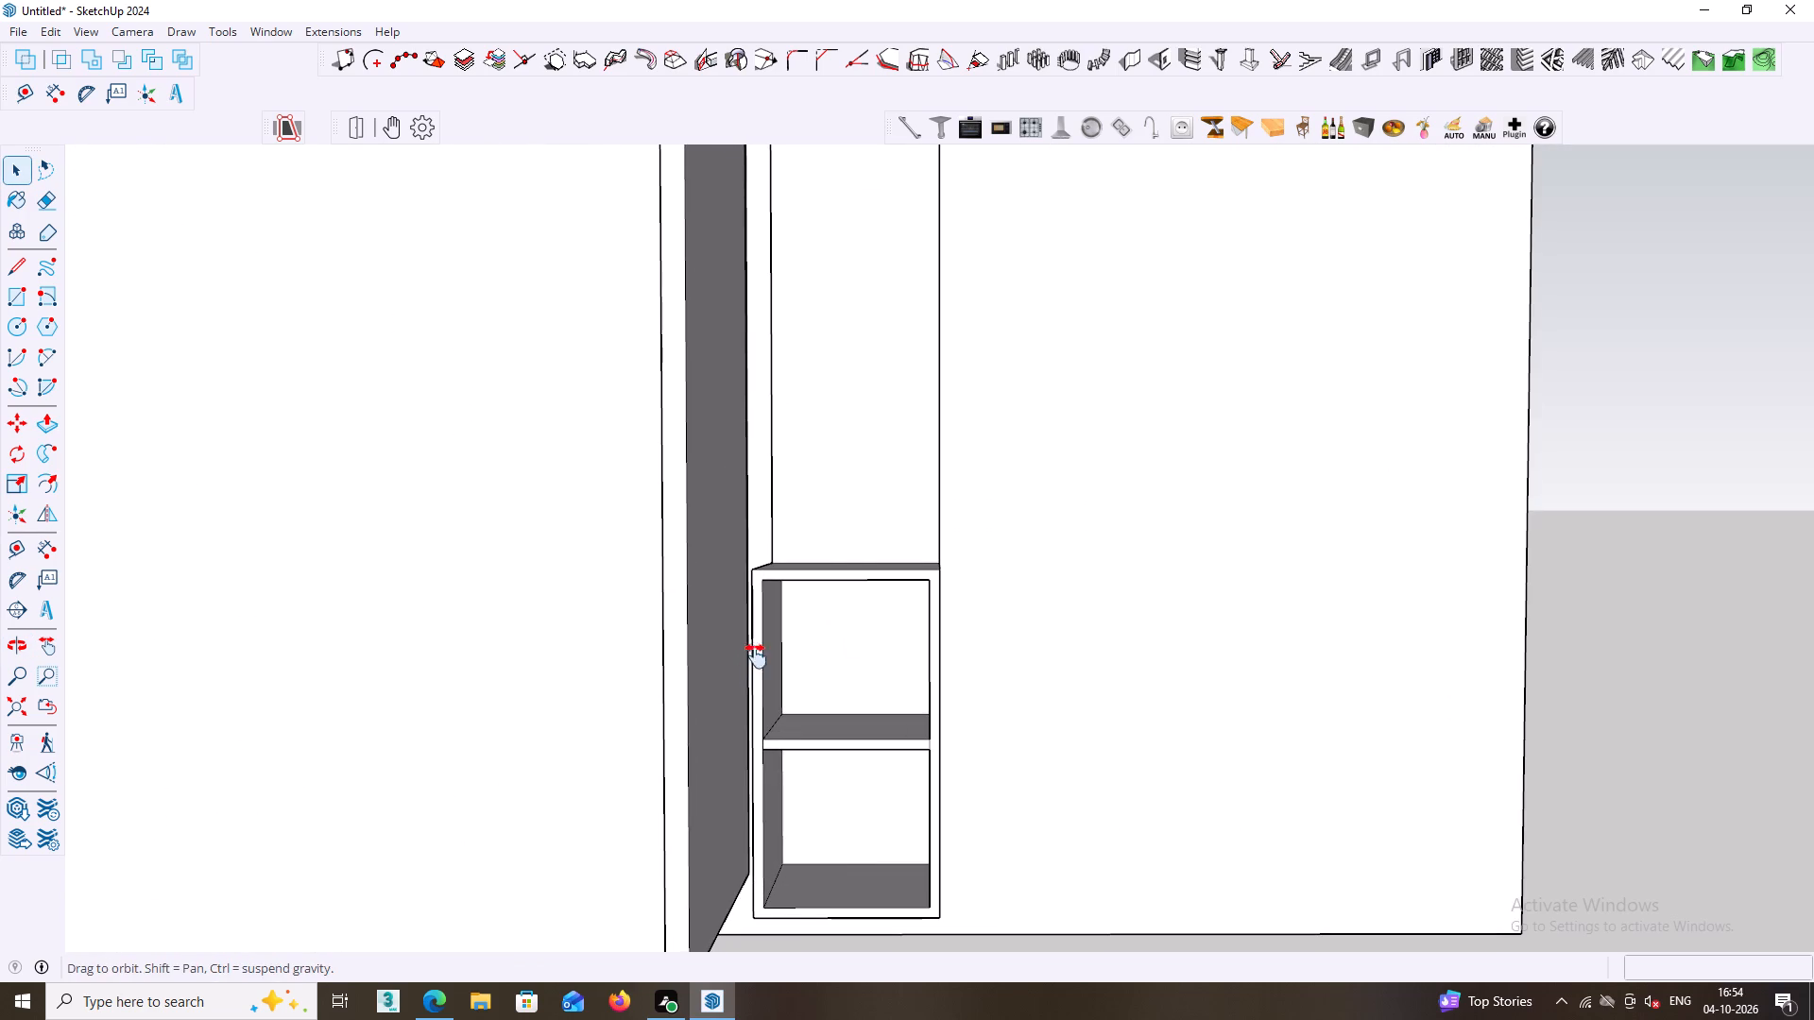
shift+middle_drag(756, 656, 744, 516)
middle_drag(778, 596, 810, 645)
scroll(741, 518, up, 2)
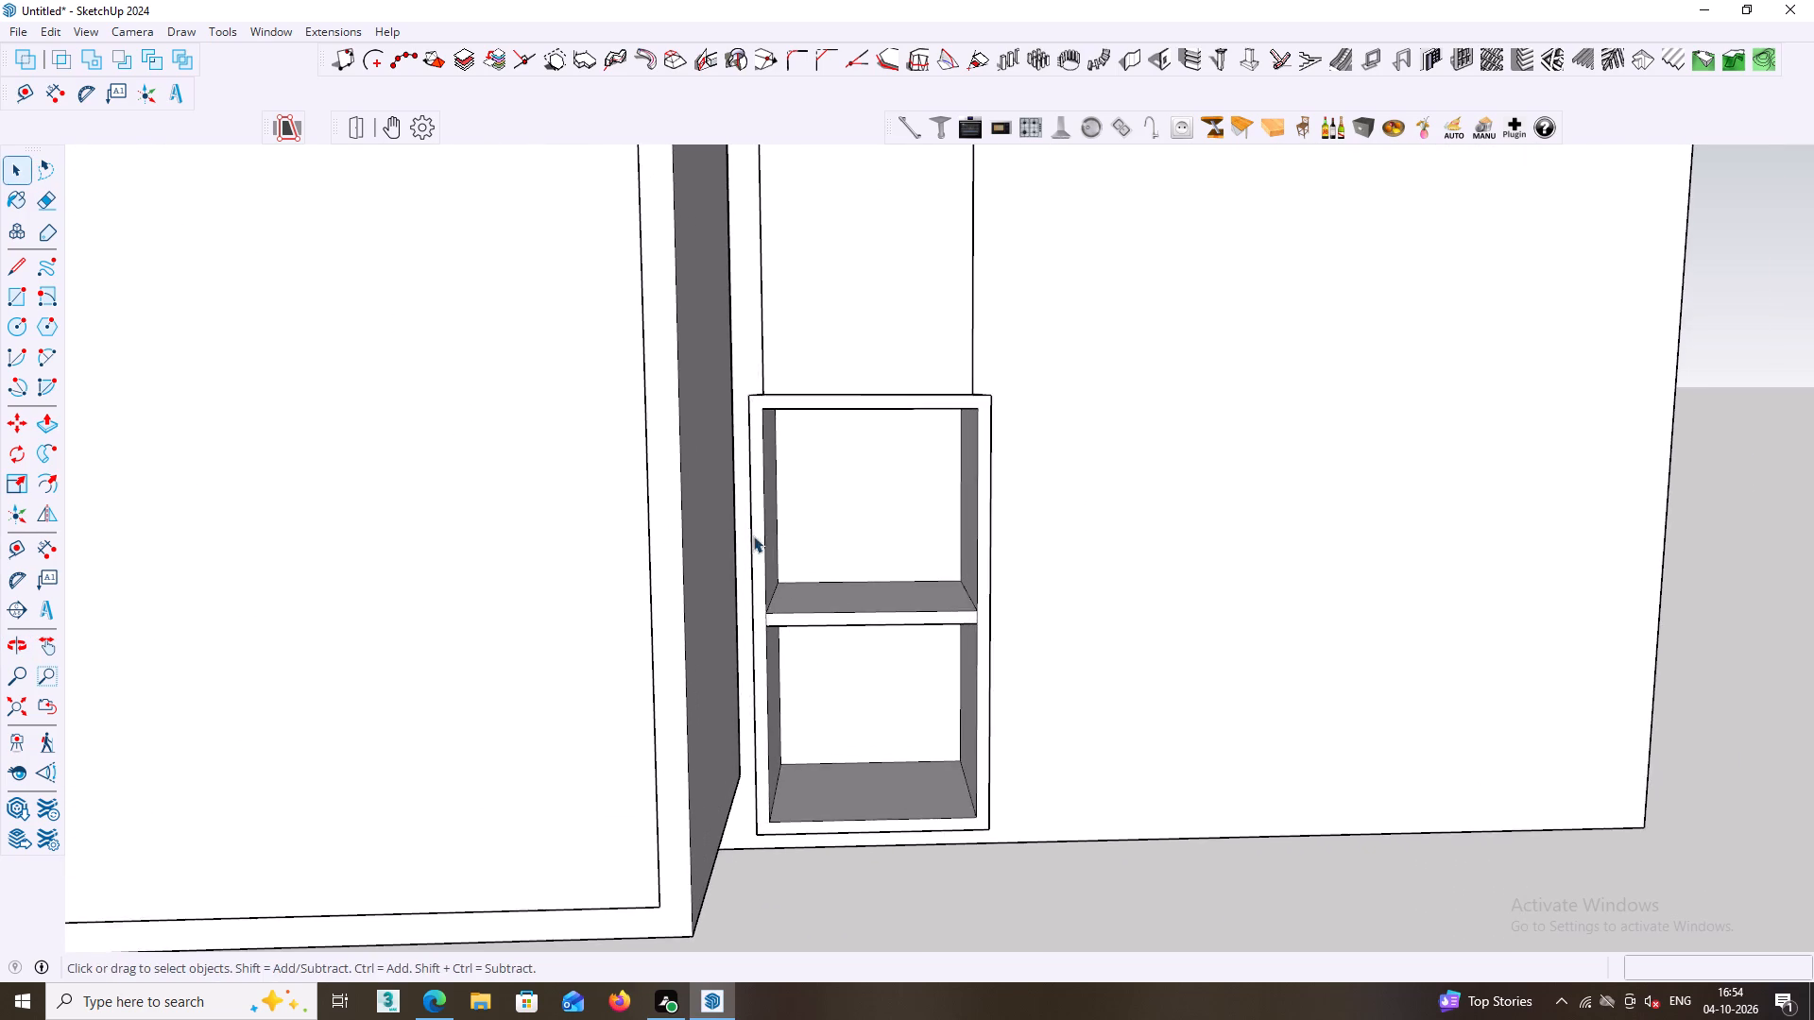
Draw a rectangle of about 291 × 278 mm over the front of the box's upper opening, down to the shelf.
scroll(753, 535, up, 1)
middle_drag(757, 554, 776, 607)
scroll(770, 516, up, 2)
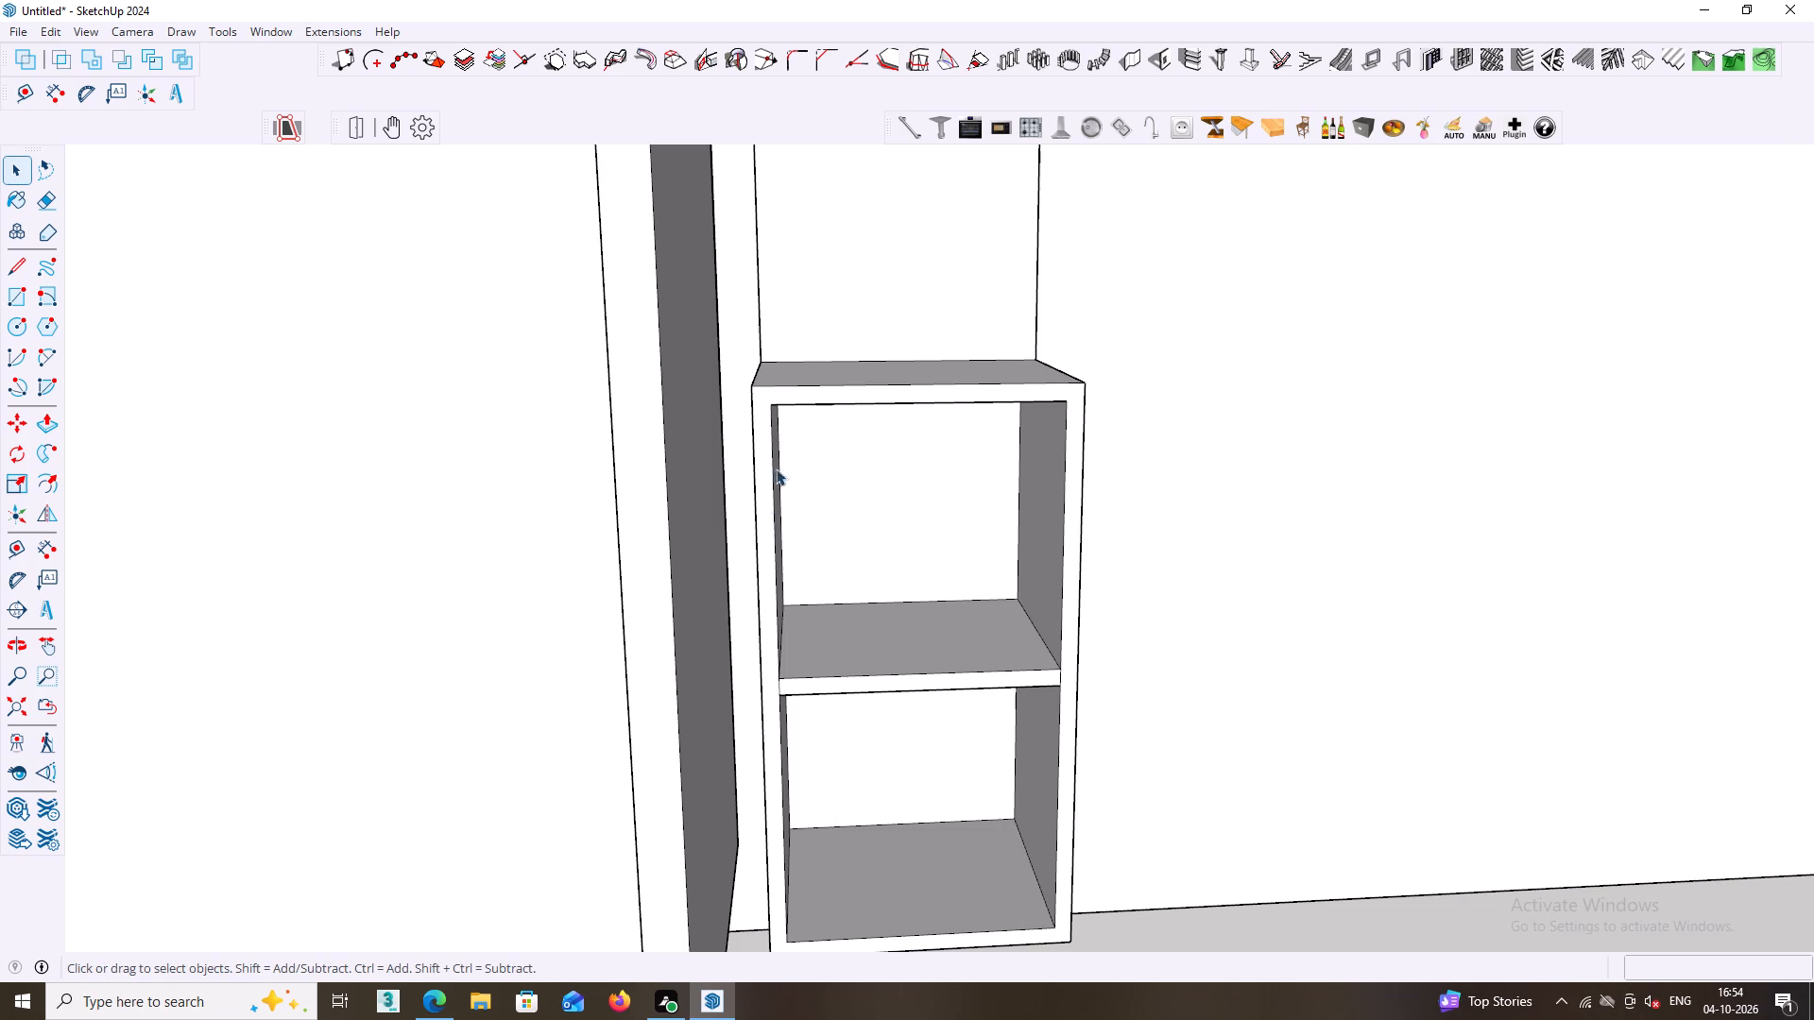
key(r)
click(770, 407)
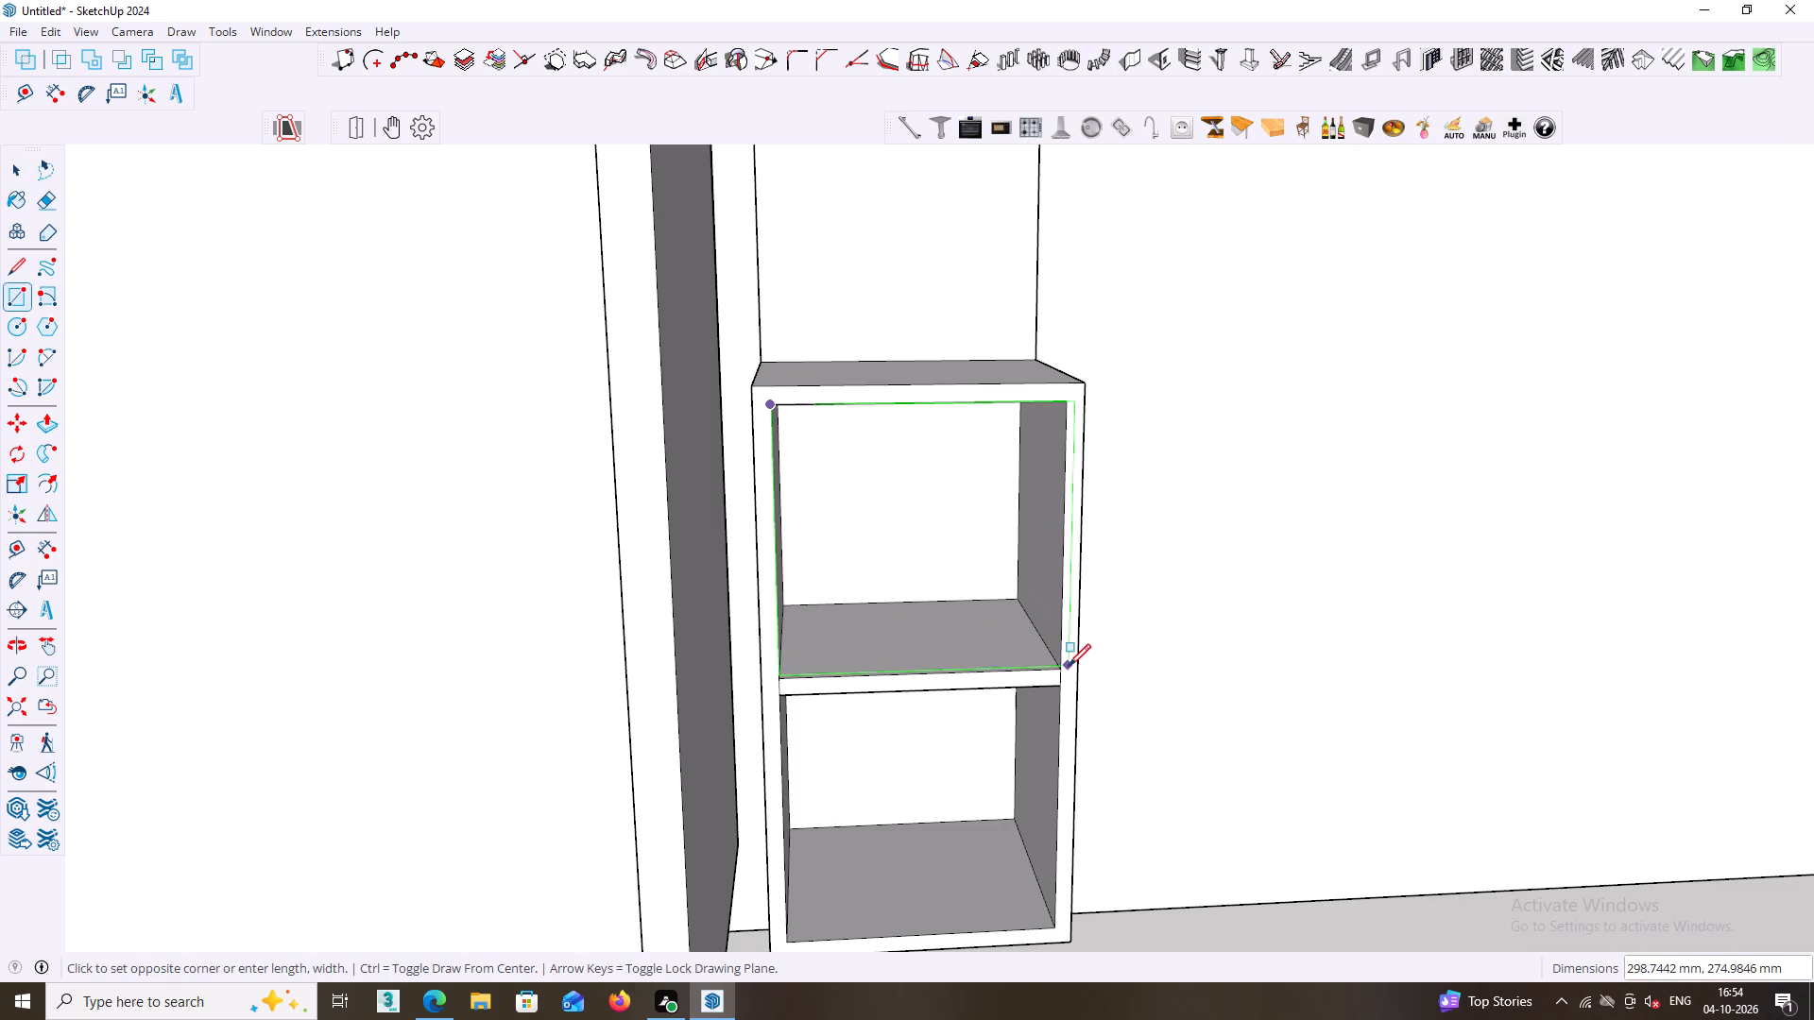
click(1058, 671)
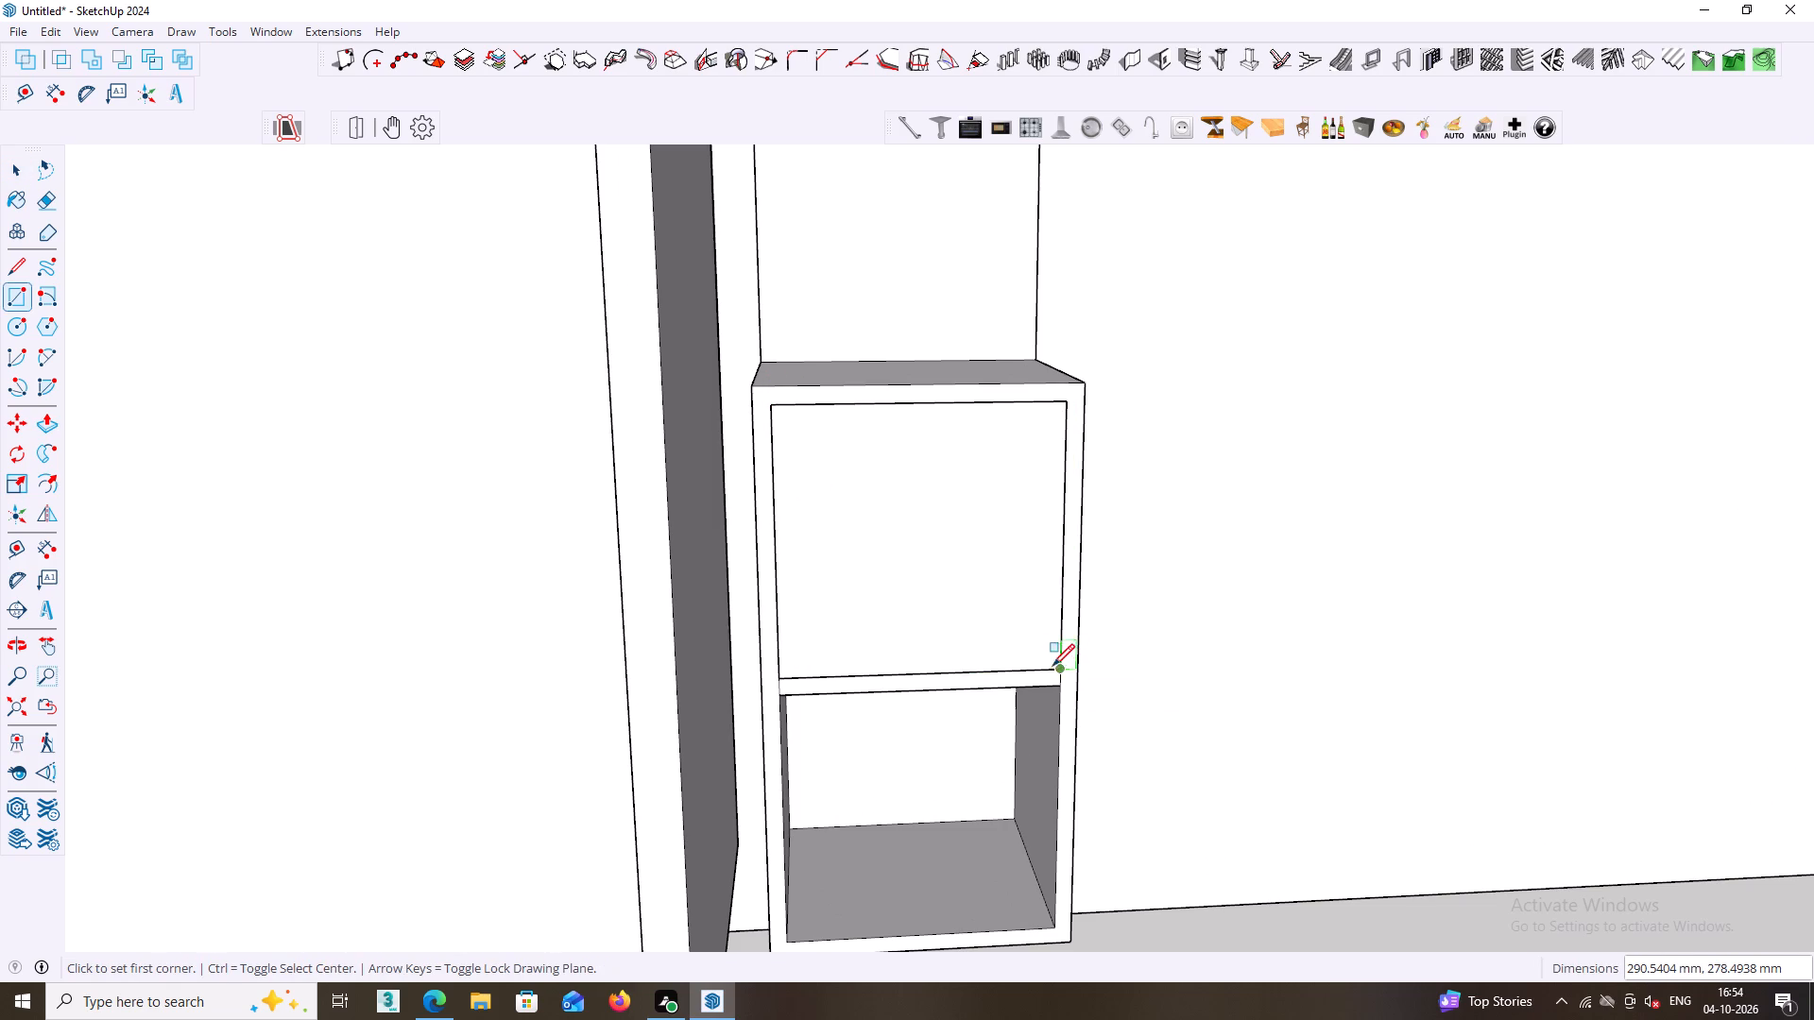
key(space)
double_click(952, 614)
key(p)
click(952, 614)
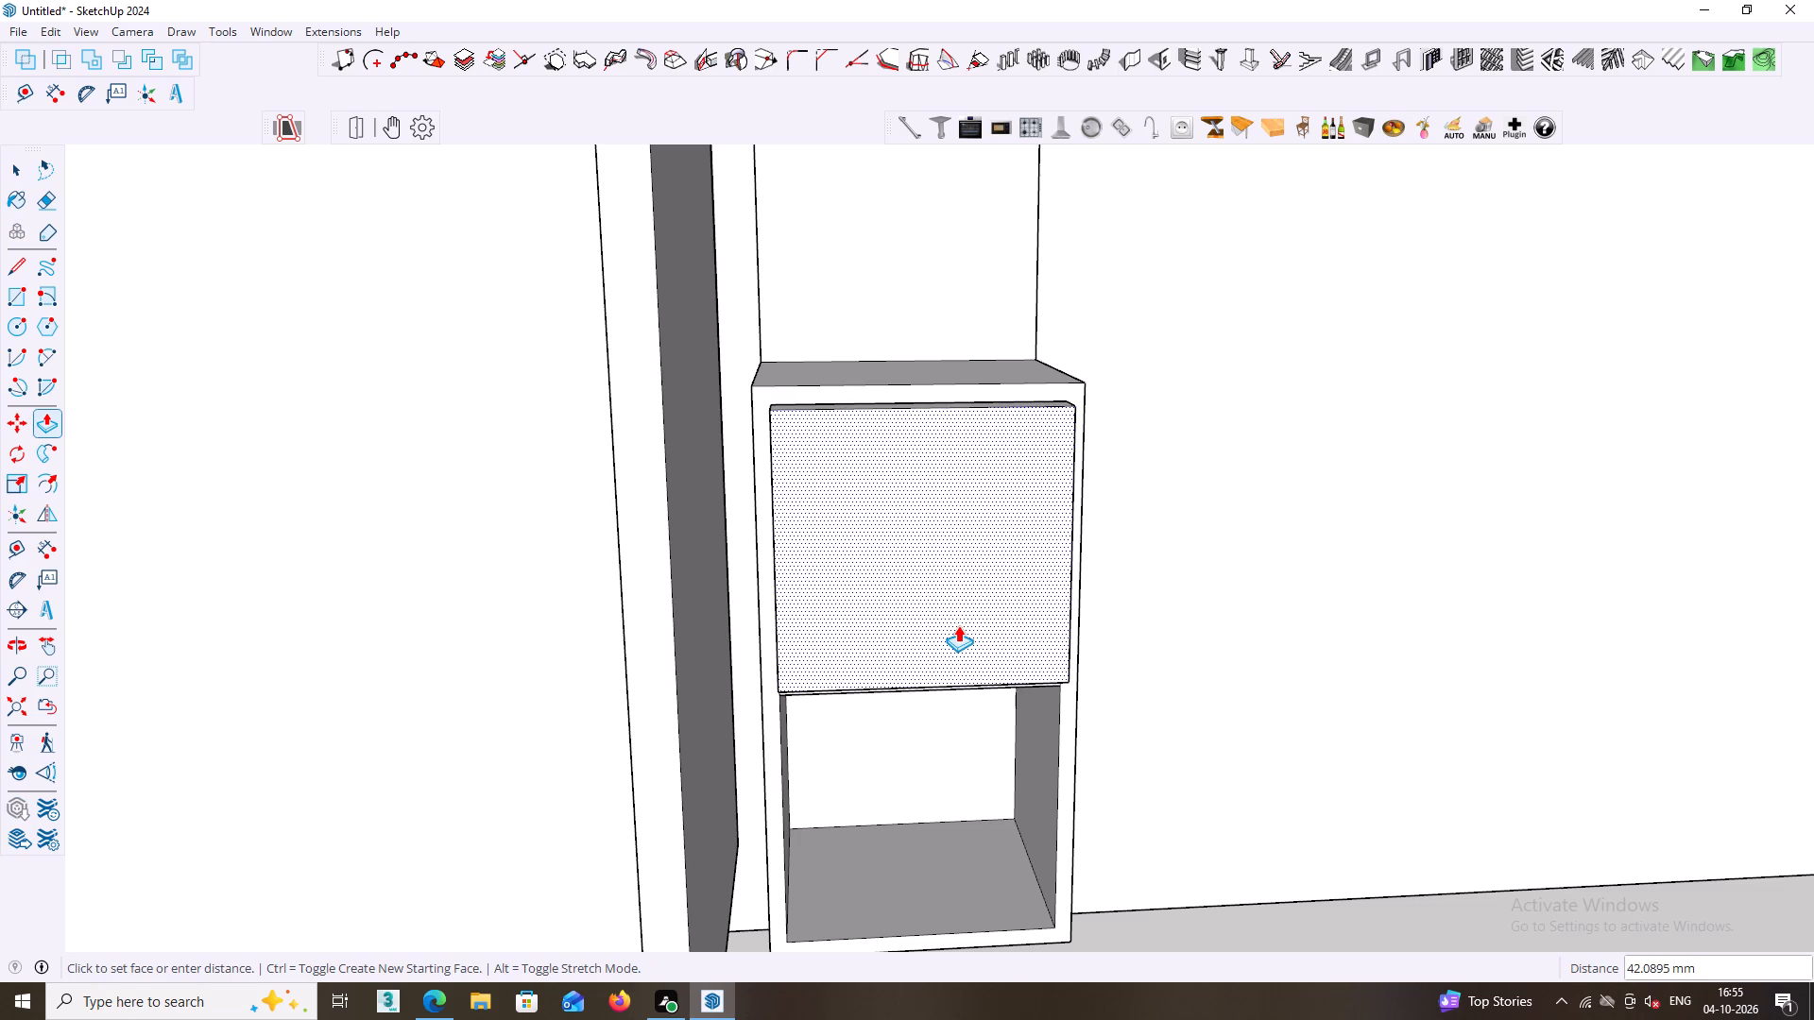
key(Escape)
Group the new face covering the upper opening together with its border edges.
key(space)
click(949, 620)
click(949, 620)
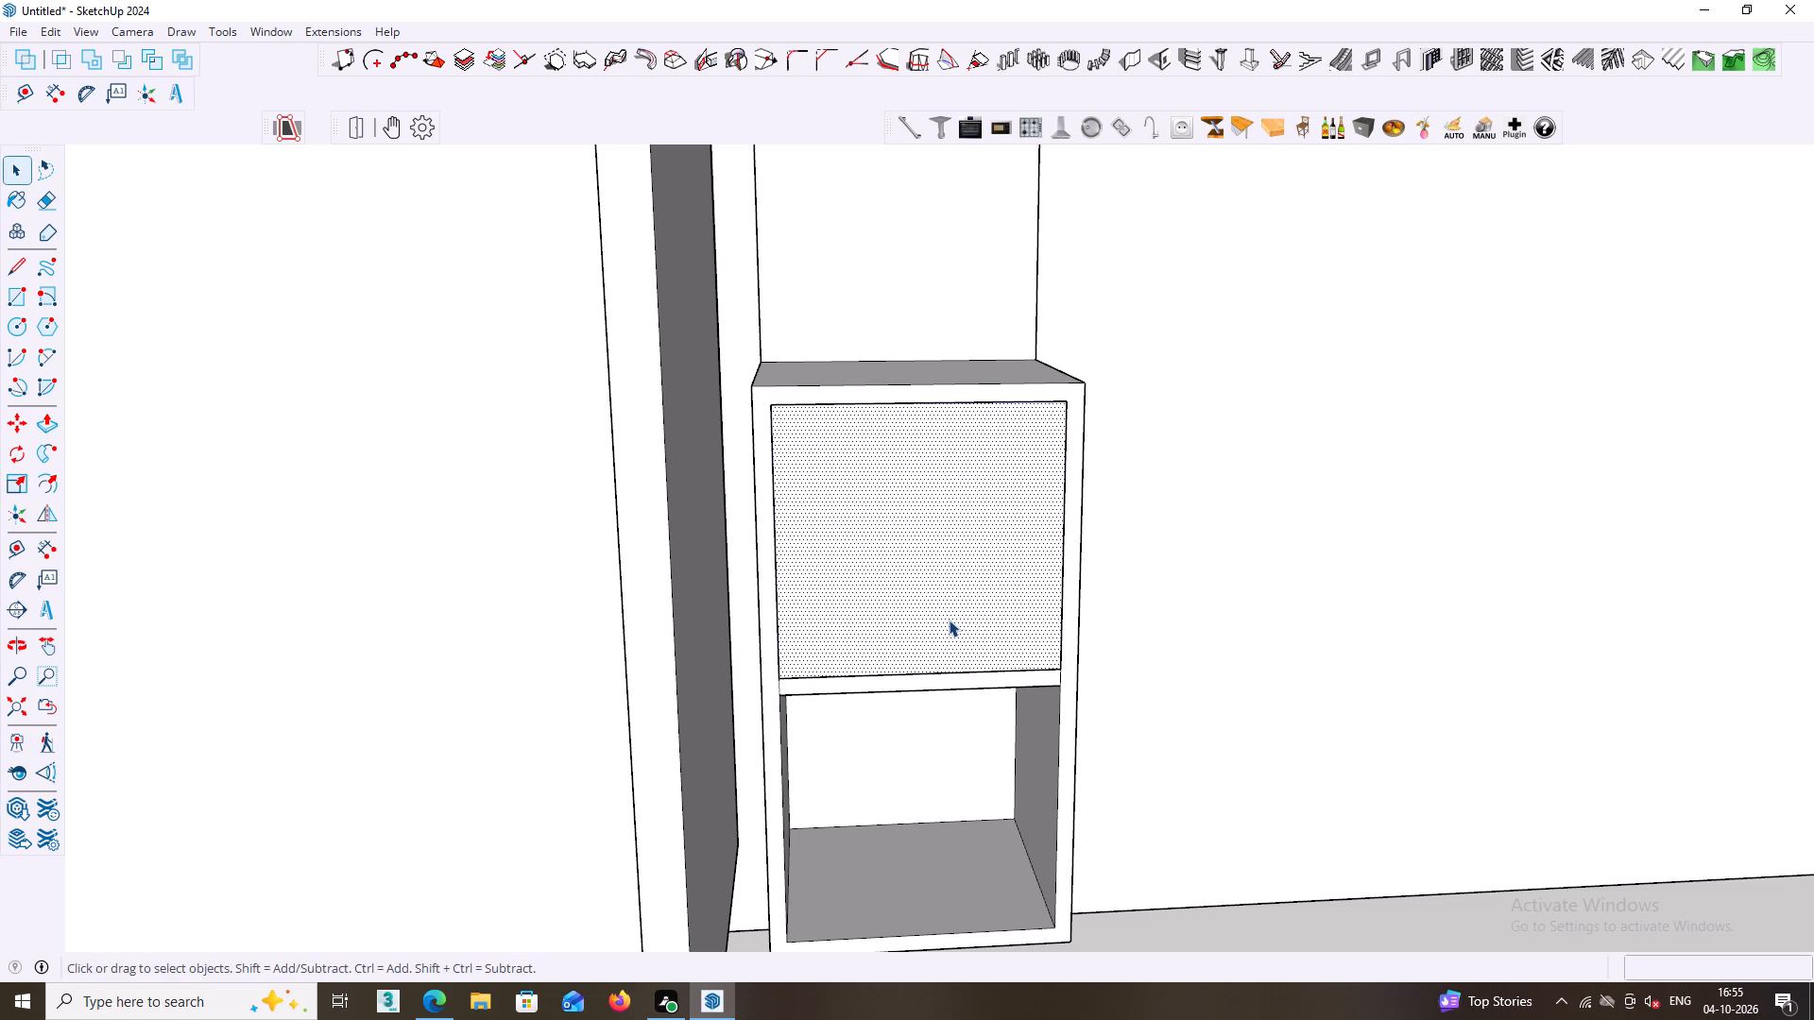
click(949, 620)
right_click(949, 620)
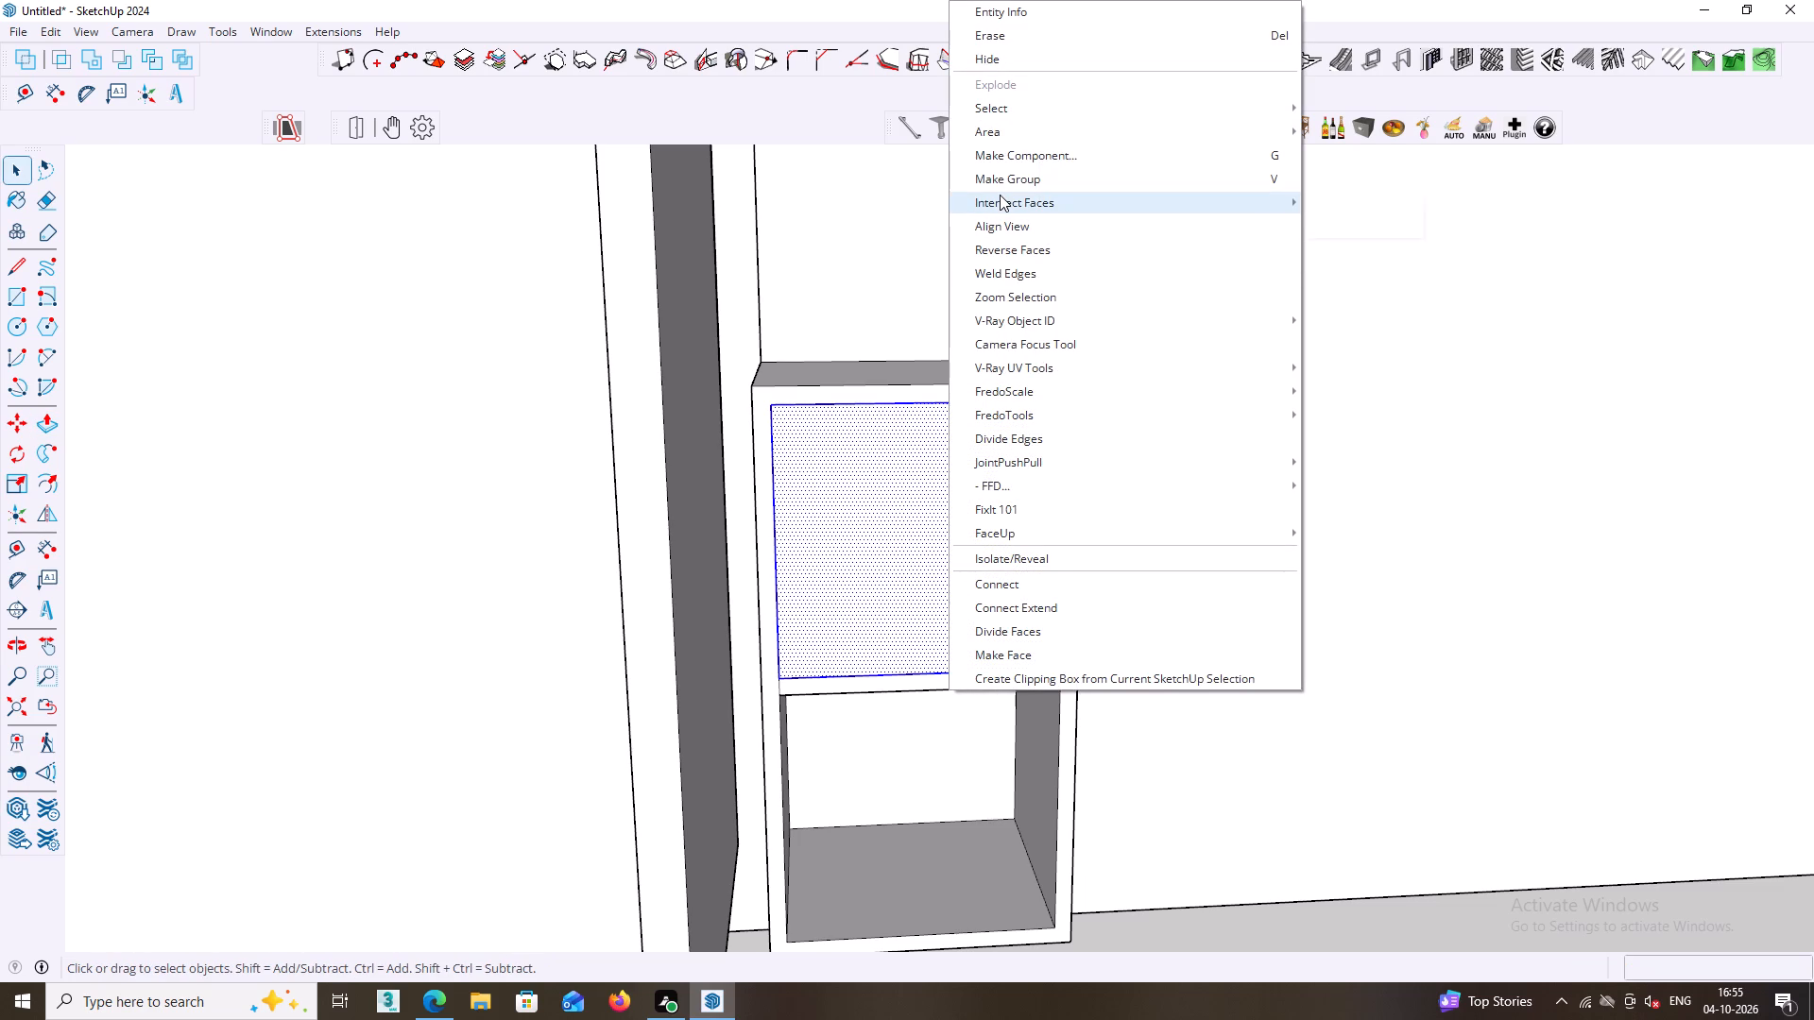
key(v)
click(898, 348)
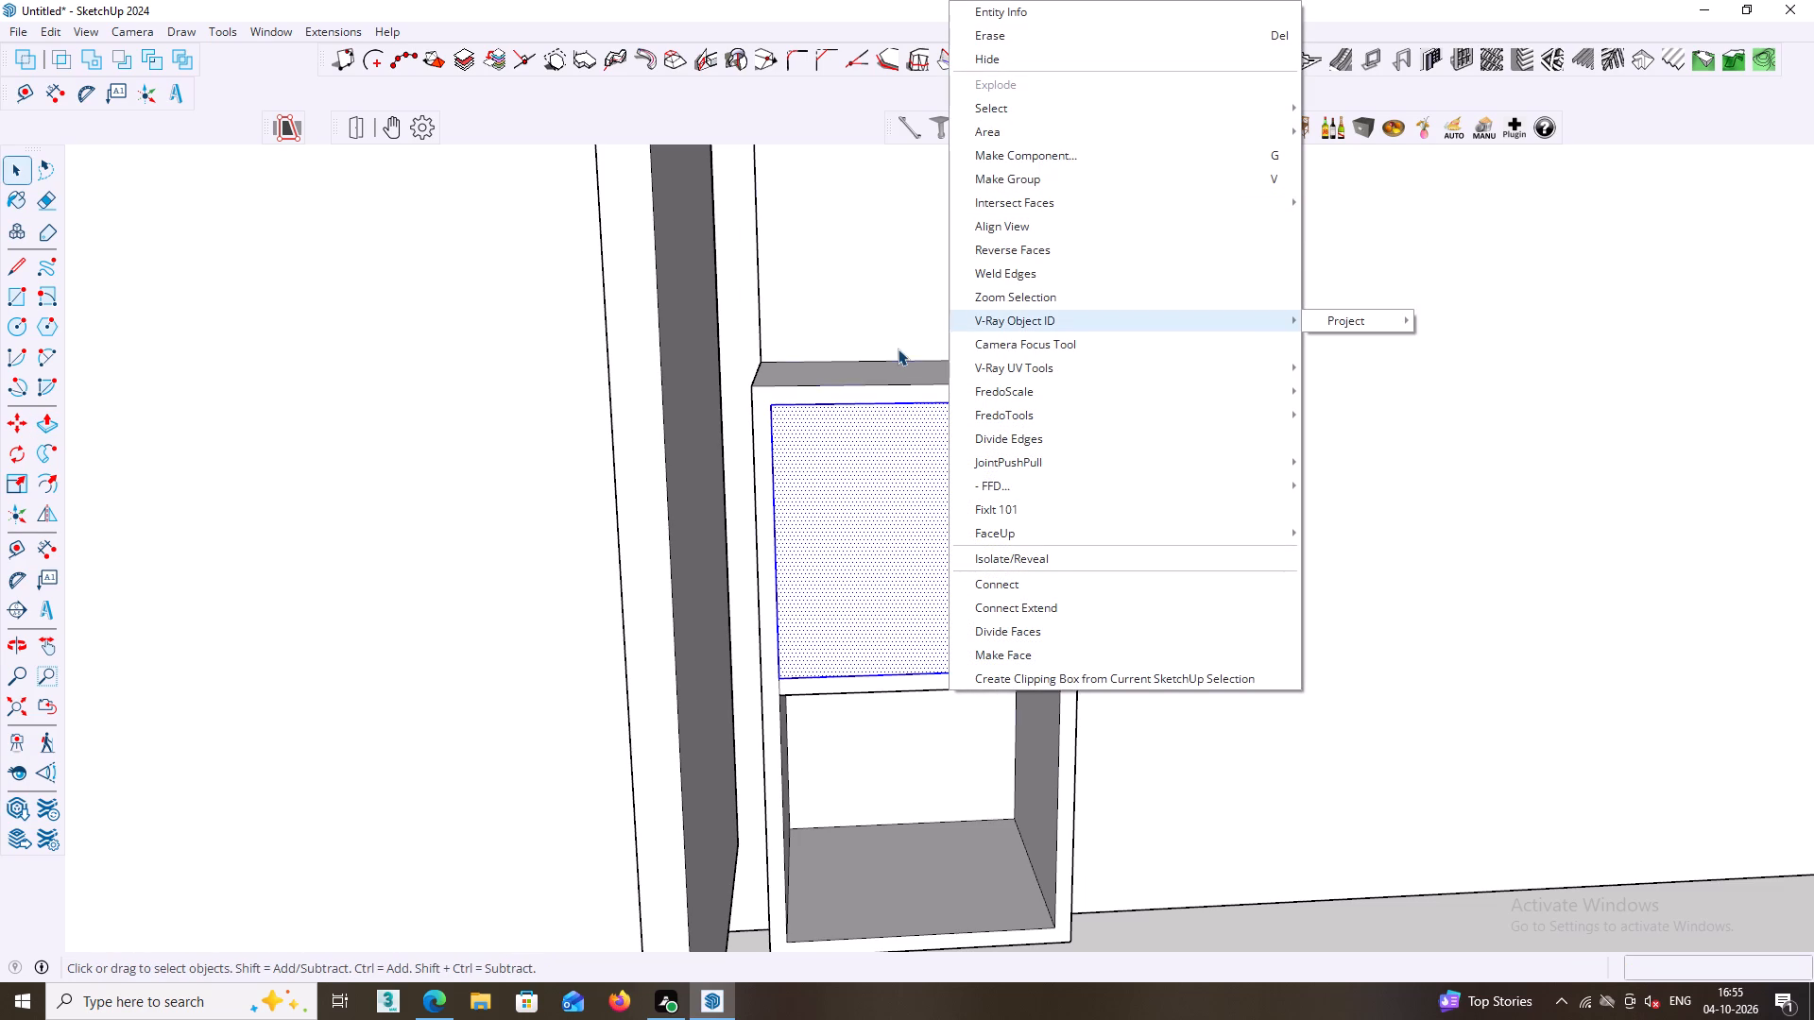
click(880, 536)
click(880, 535)
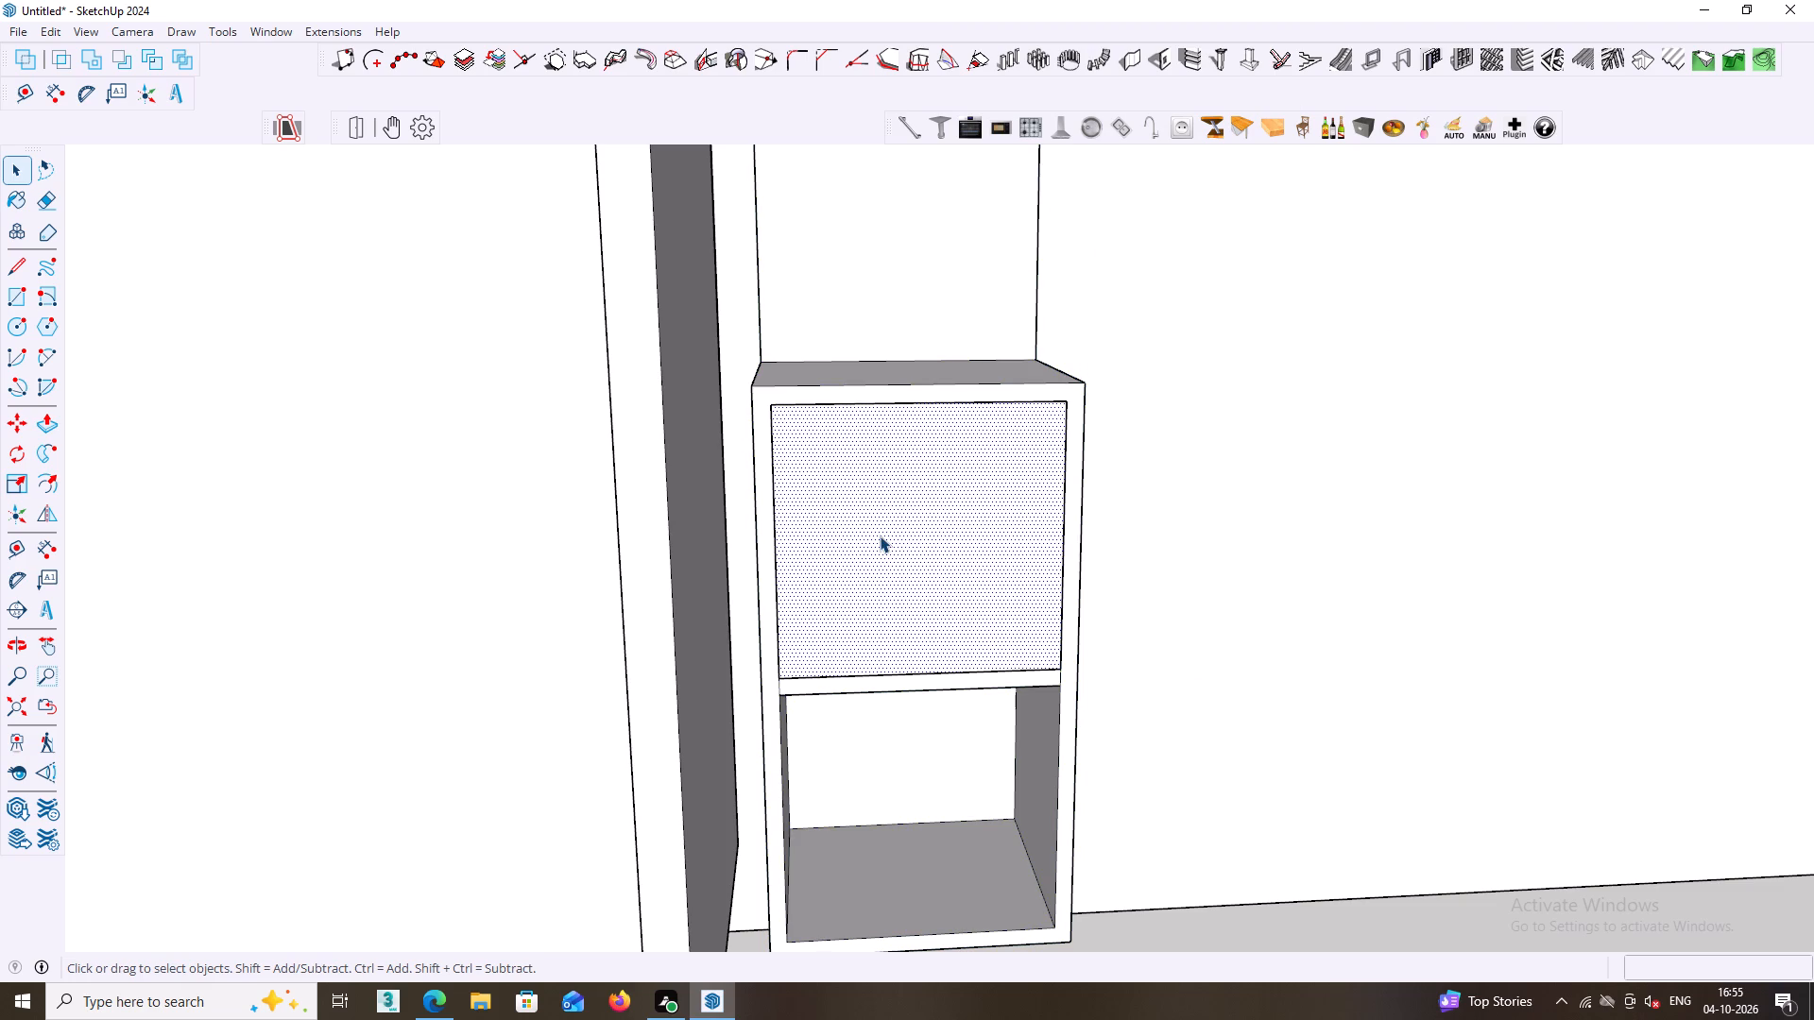
triple_click(880, 535)
key(v)
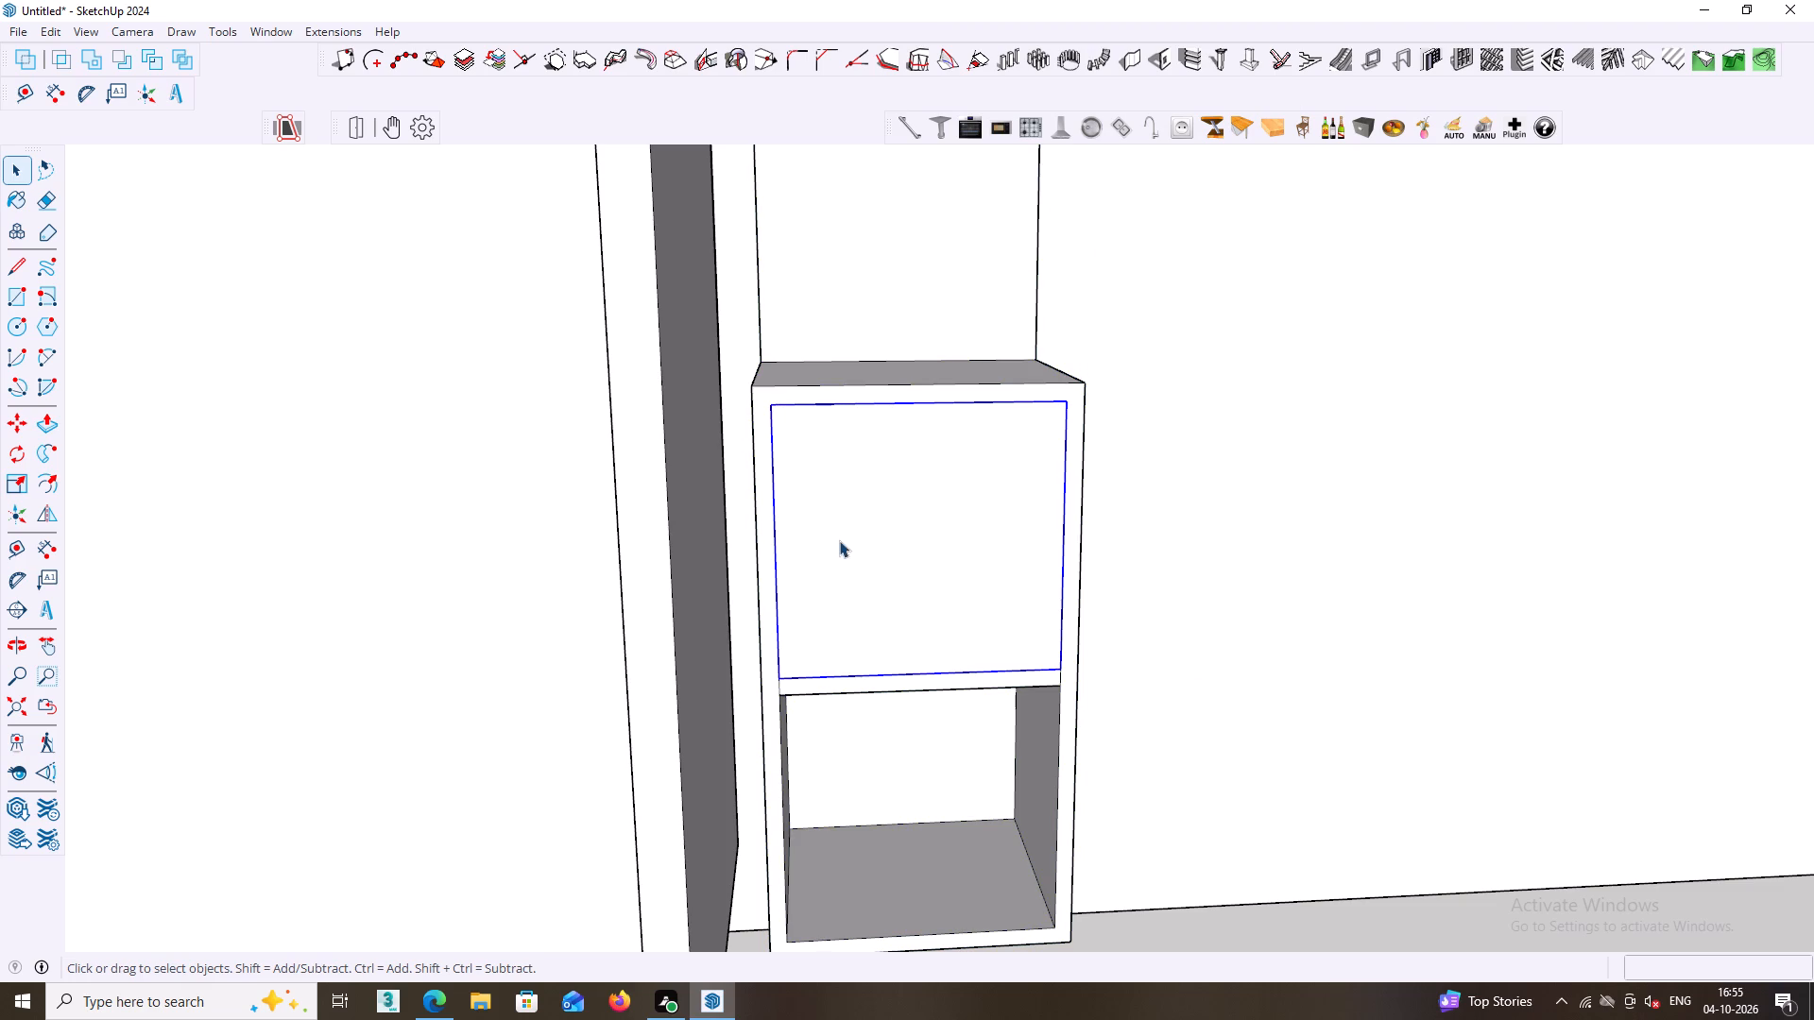
Extrude the grouped face forward 18 mm as a door panel, and close the group.
click(829, 547)
triple_click(839, 522)
click(839, 522)
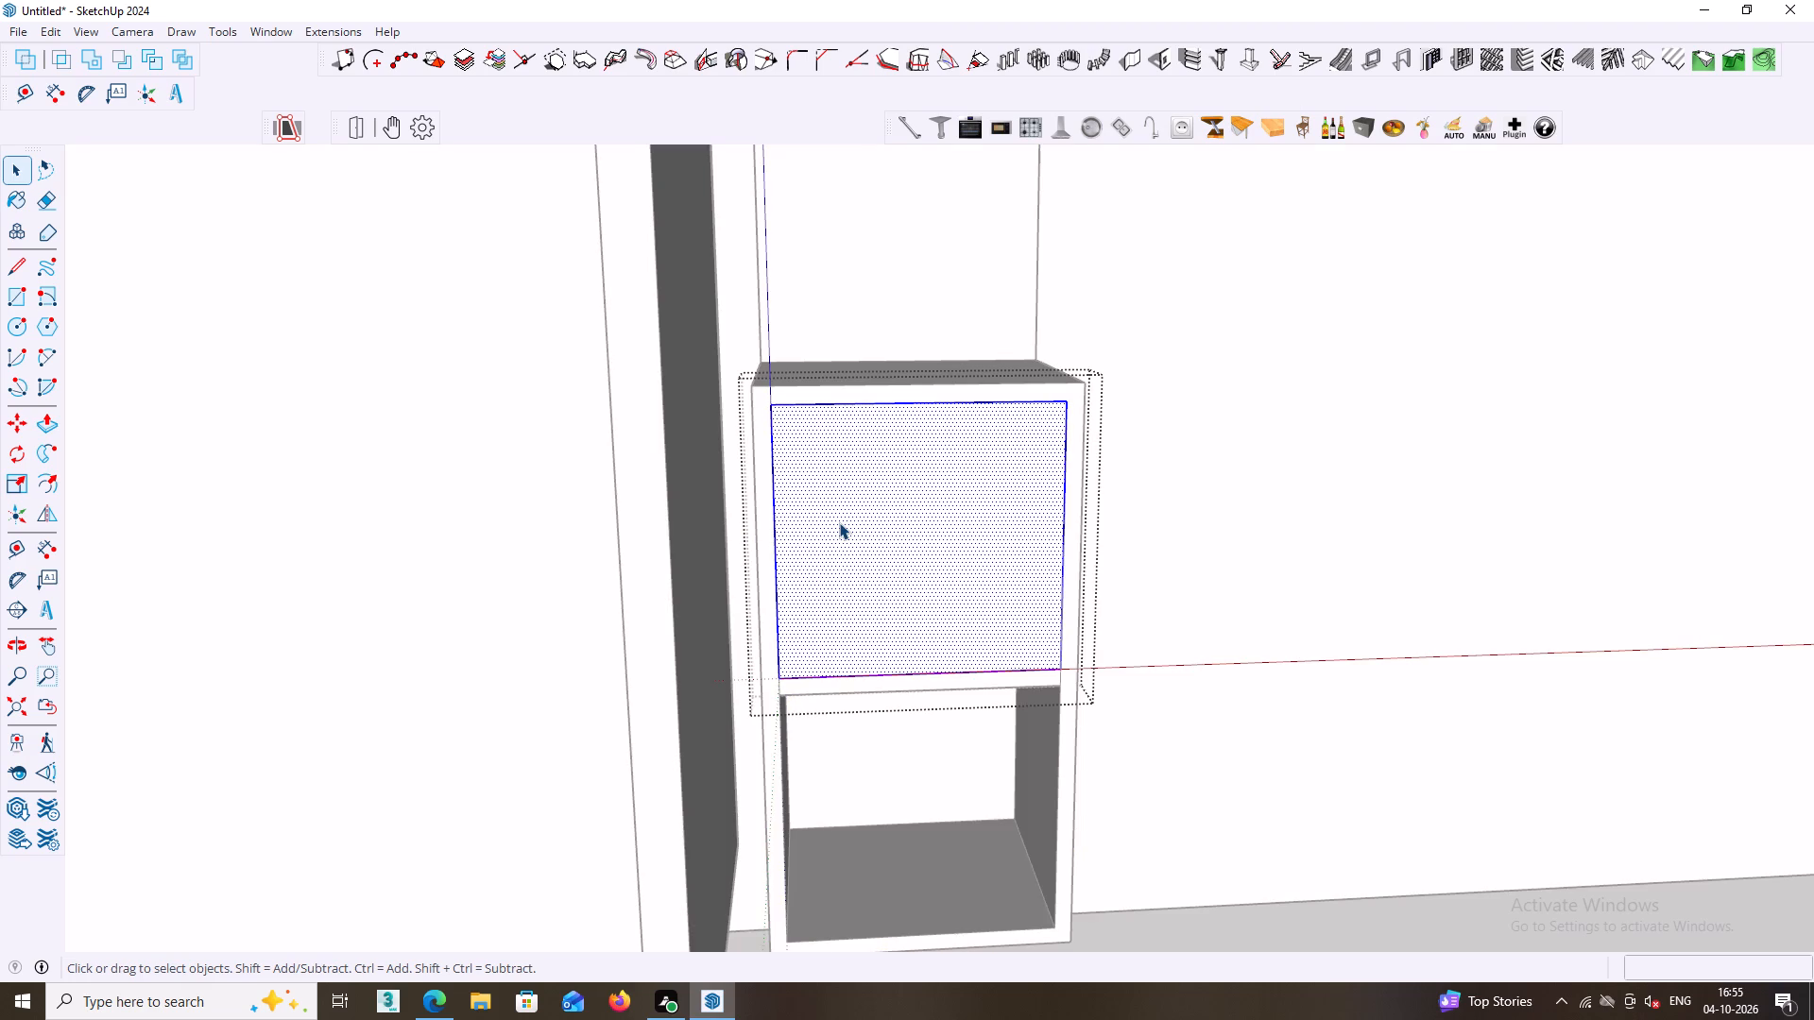
key(p)
click(839, 522)
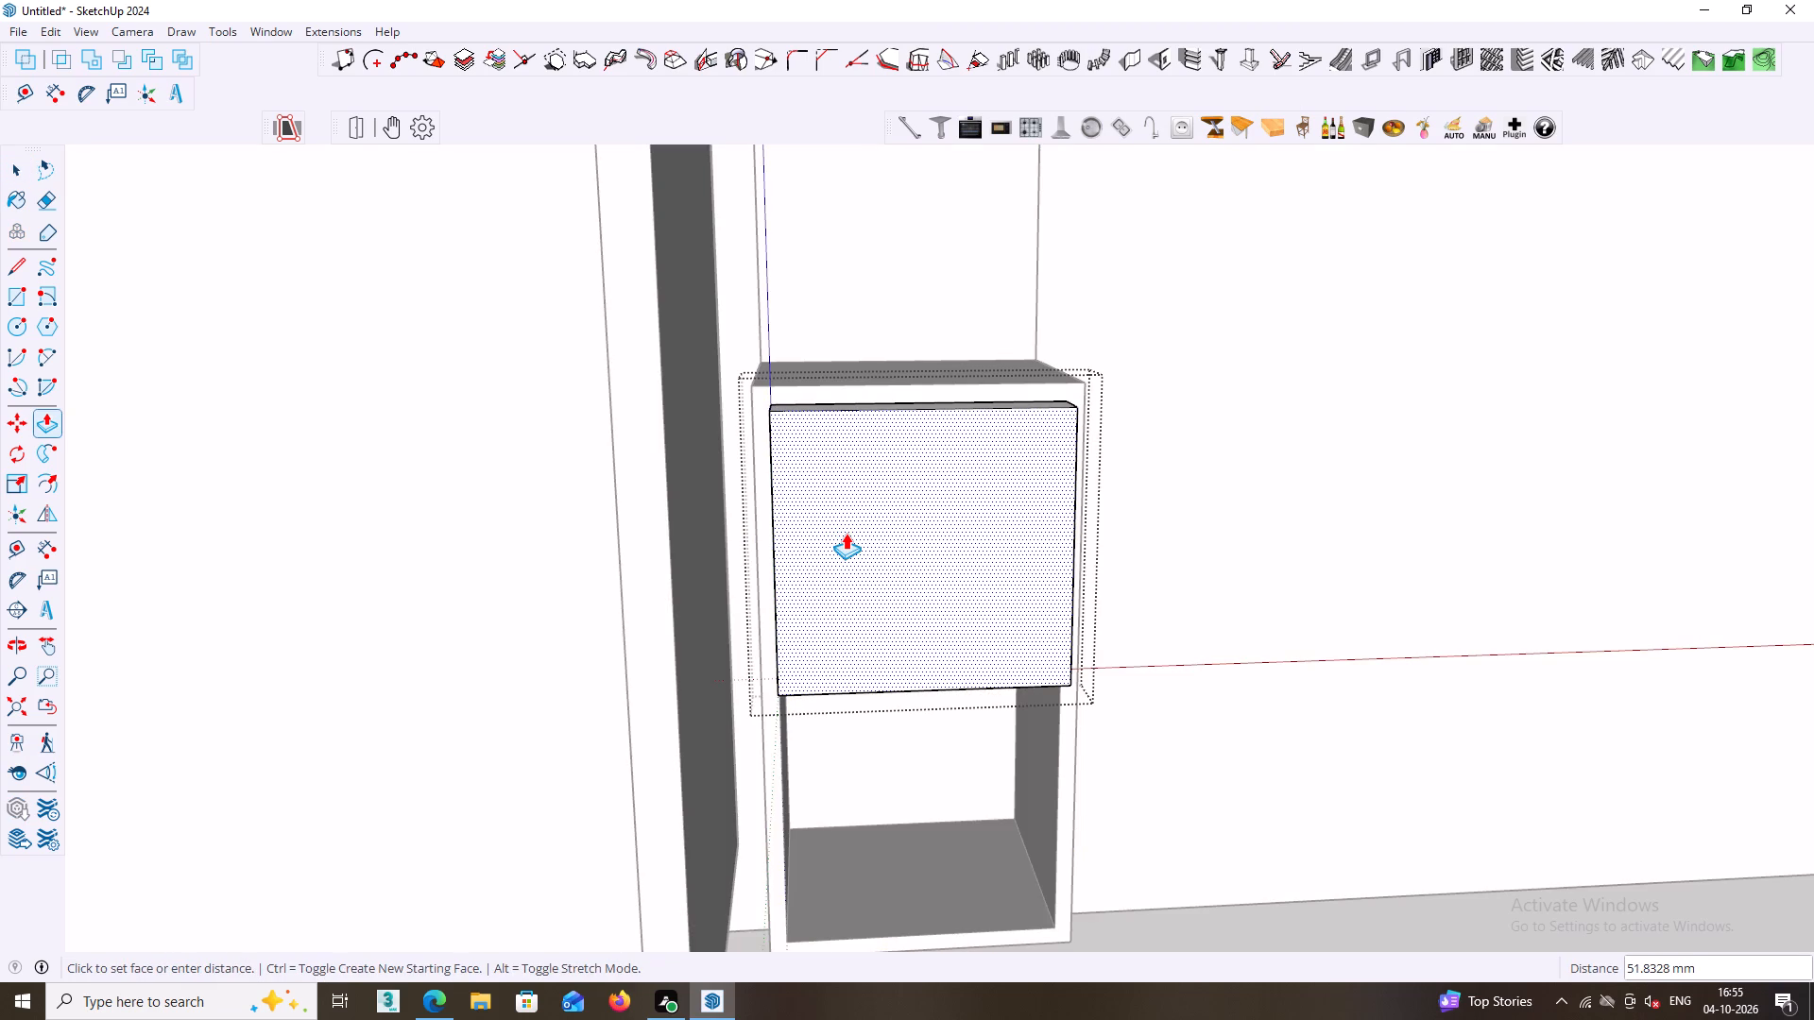
text(18)
key(Return)
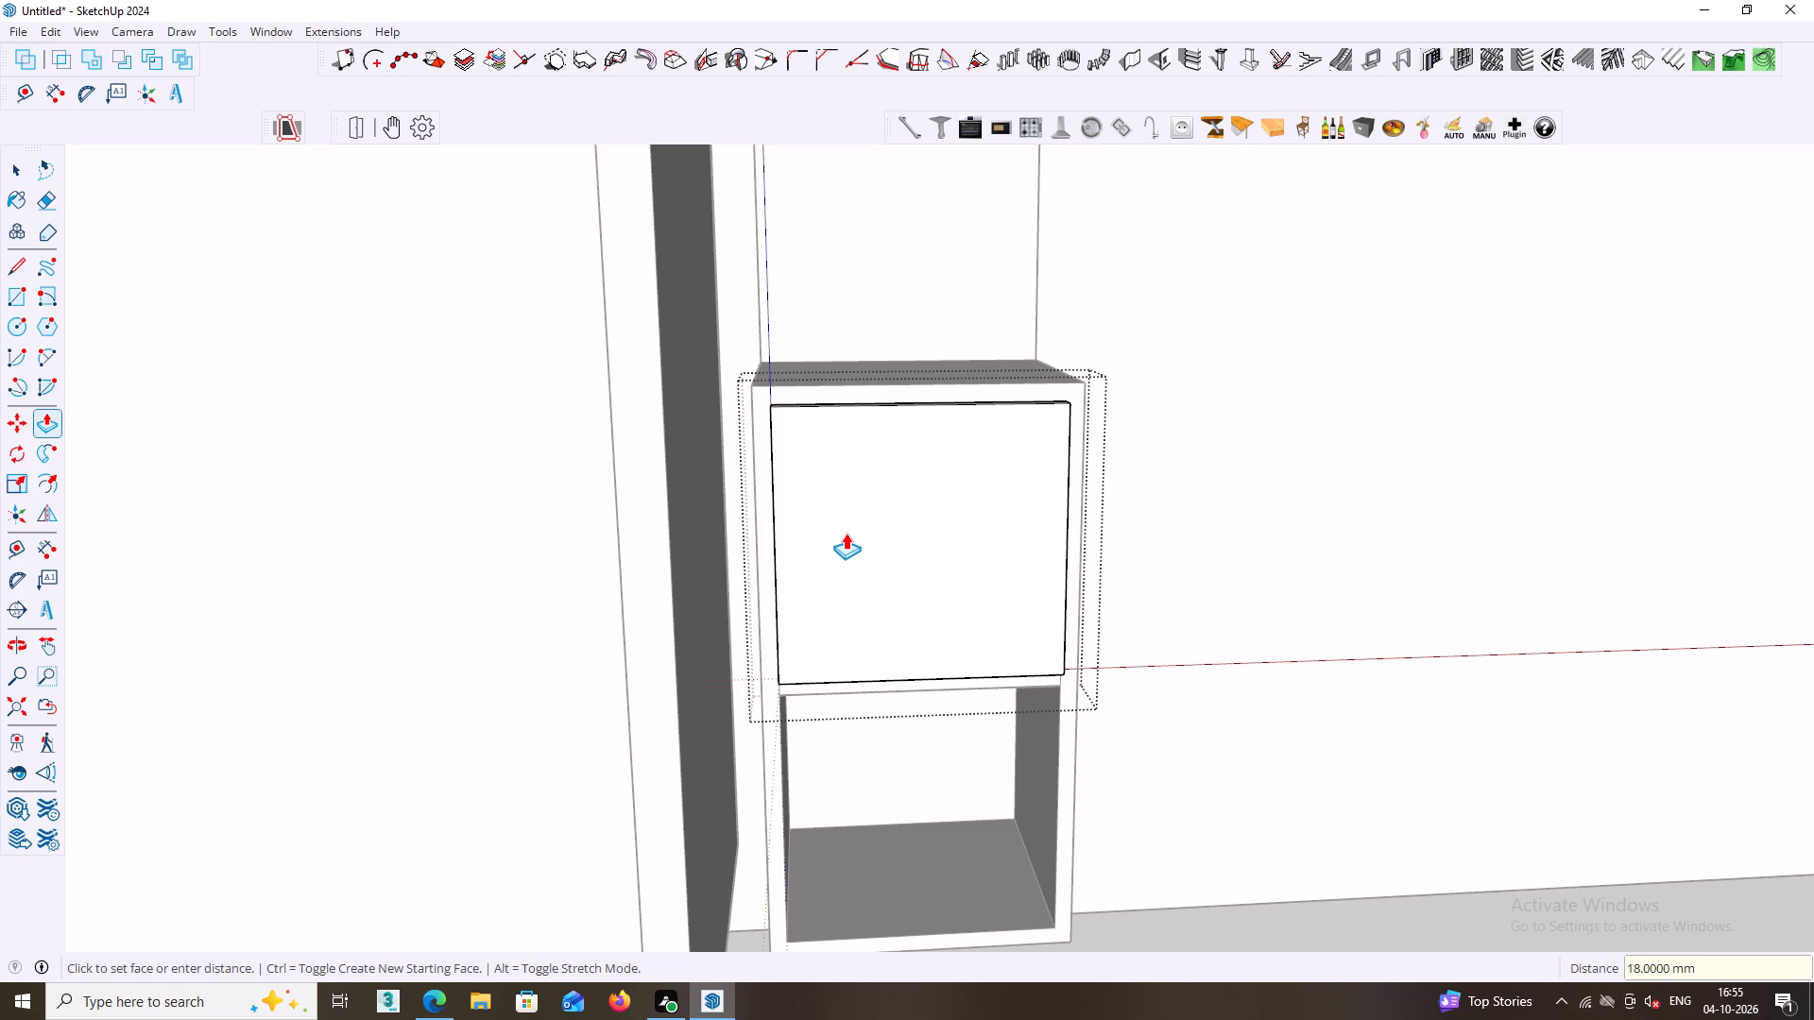
key(space)
scroll(901, 791, down, 2)
click(1346, 953)
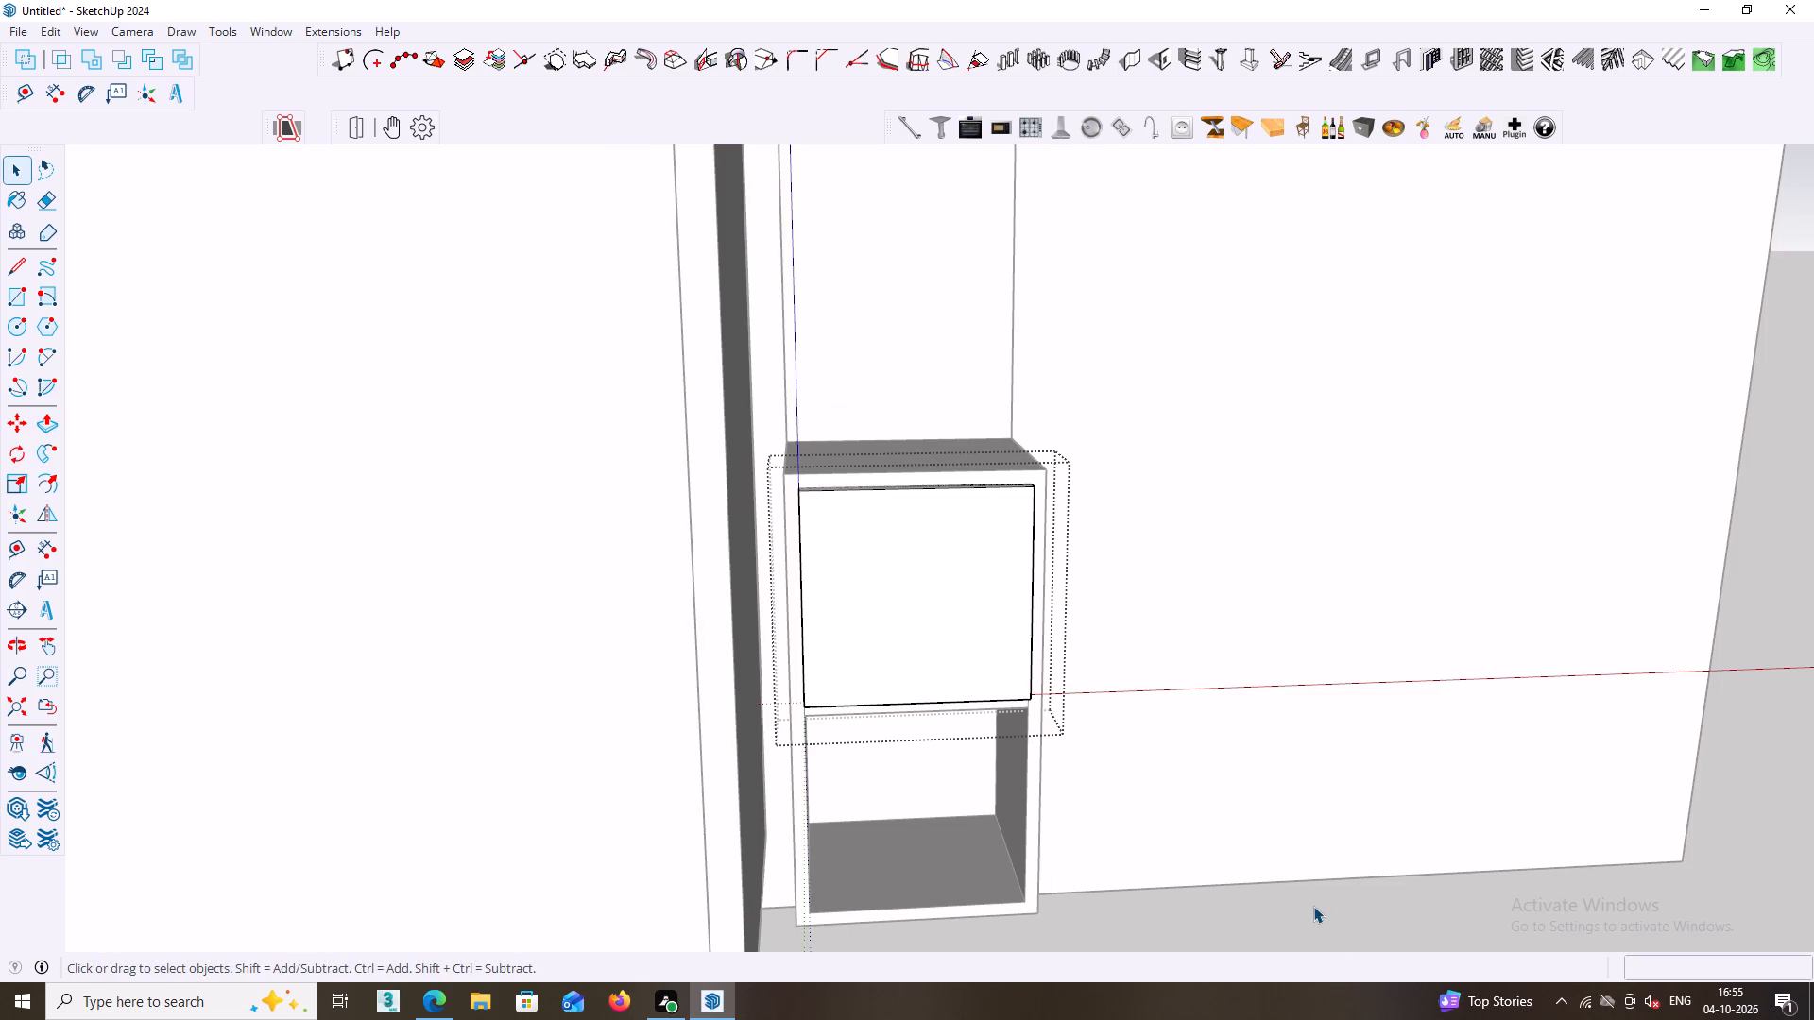
middle_drag(1312, 869, 1323, 706)
click(1309, 825)
Copy the upper door panel about 296 mm straight down to cover the lower opening, aligned with its bottom inner corner.
middle_drag(1276, 779, 1275, 946)
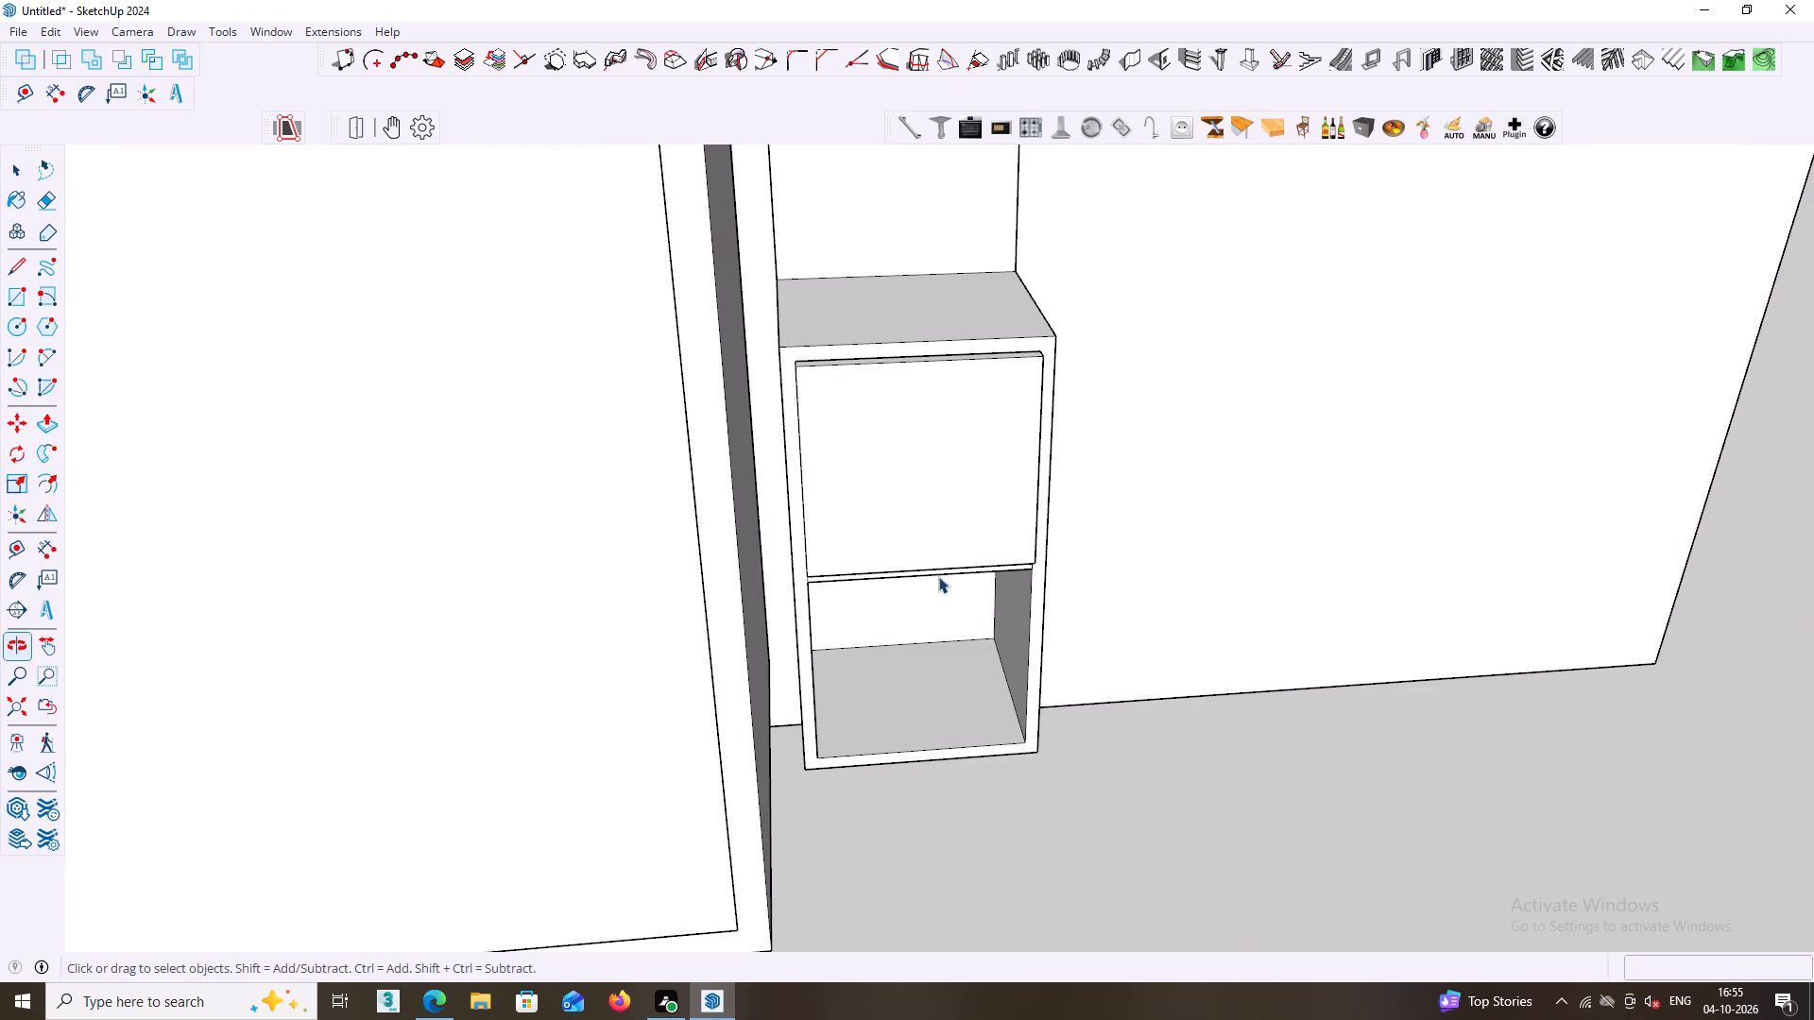
double_click(850, 381)
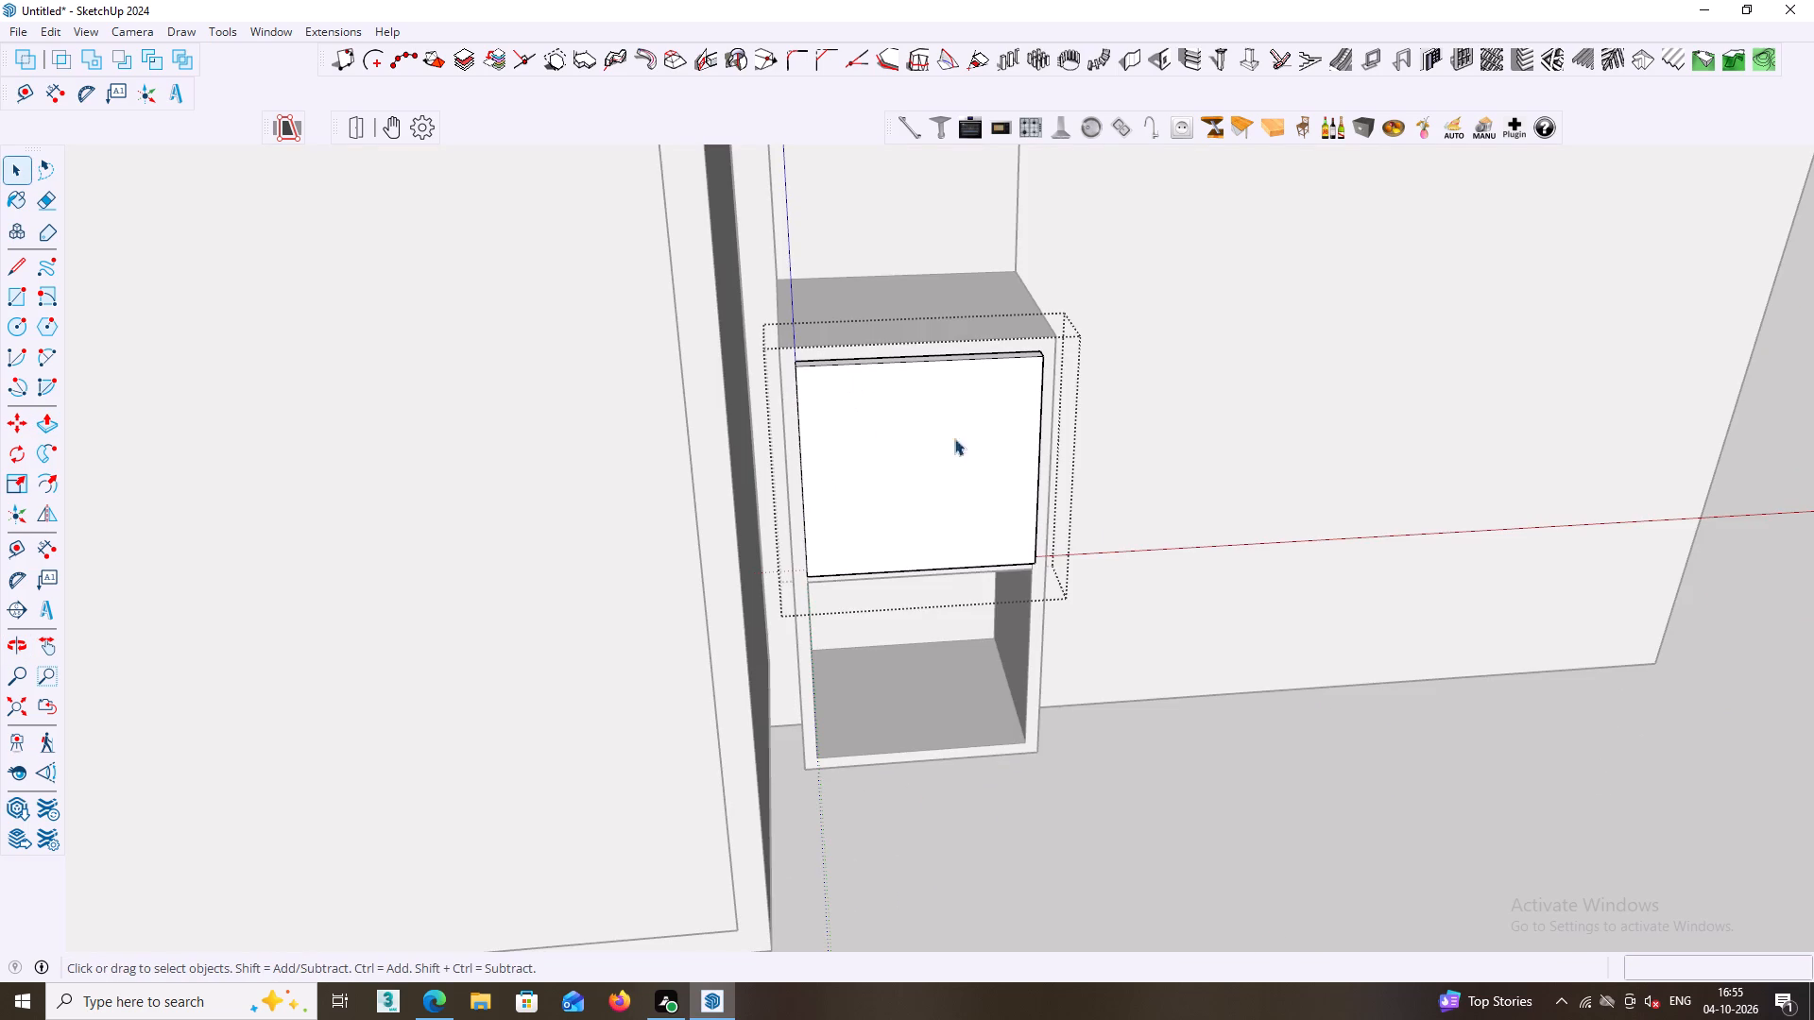
click(1190, 749)
click(894, 432)
middle_drag(897, 408, 1007, 406)
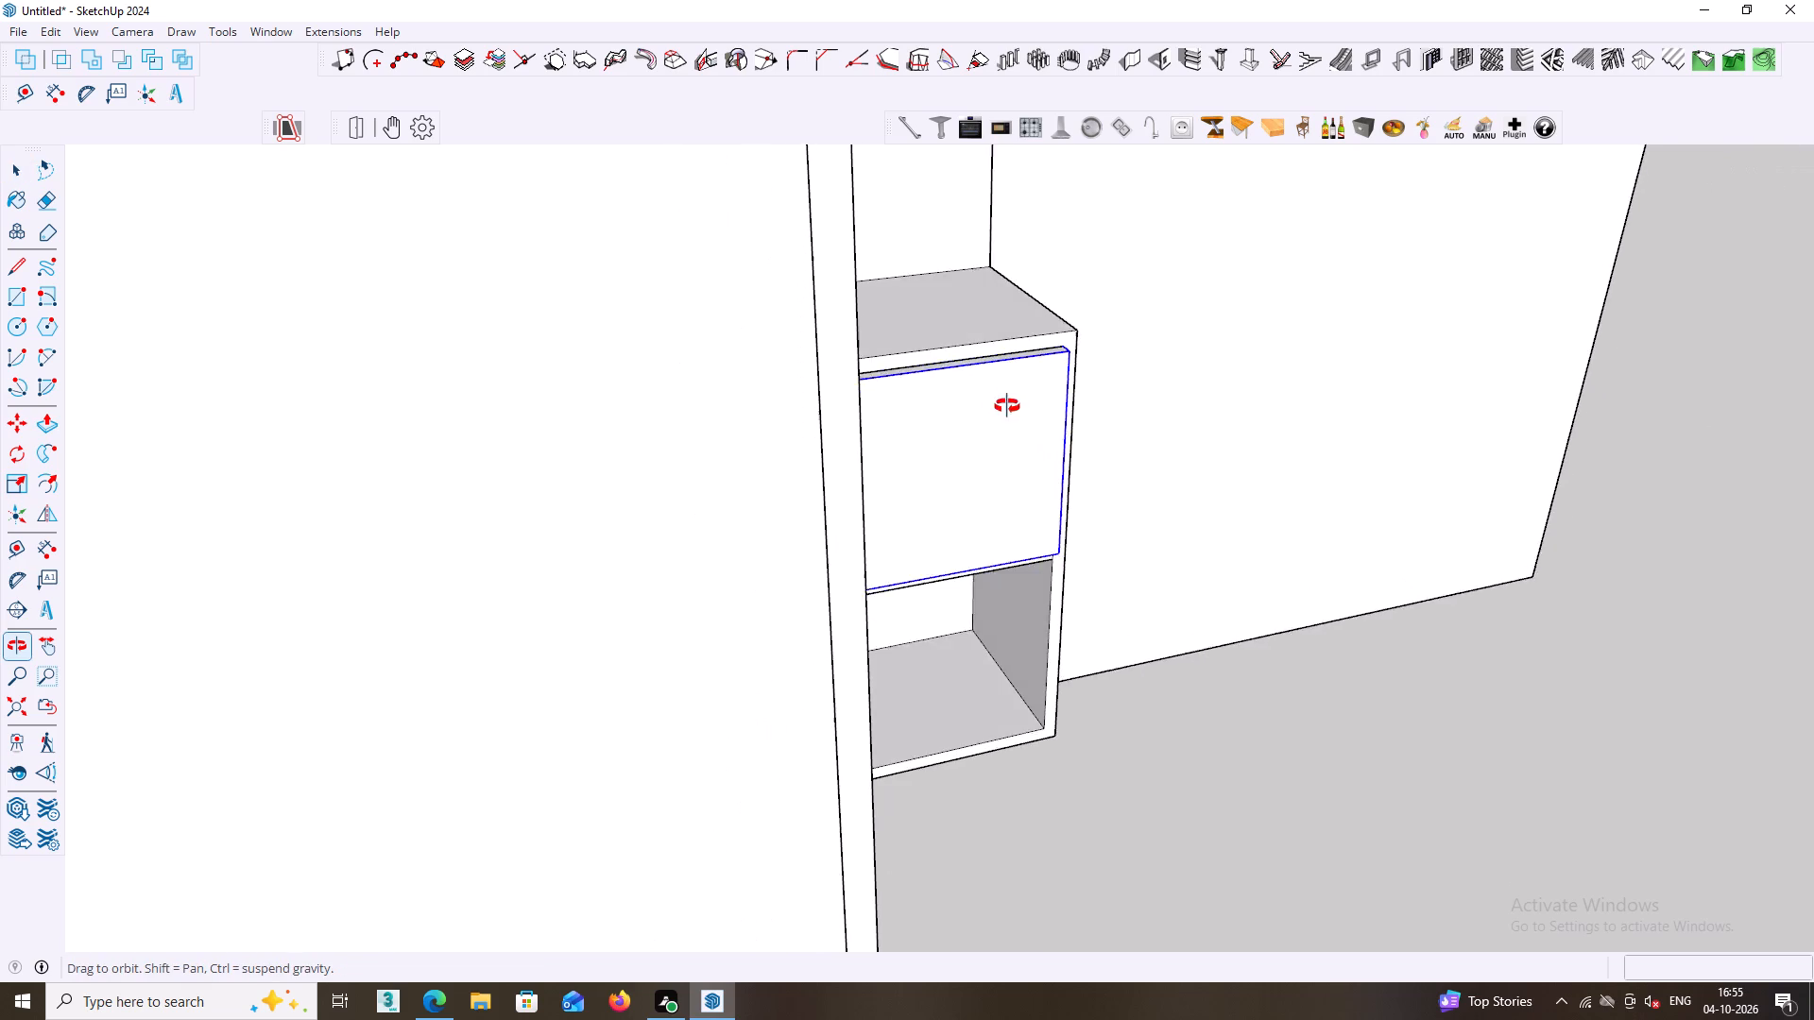
middle_drag(1007, 406, 904, 369)
scroll(760, 603, up, 4)
middle_drag(826, 570, 813, 341)
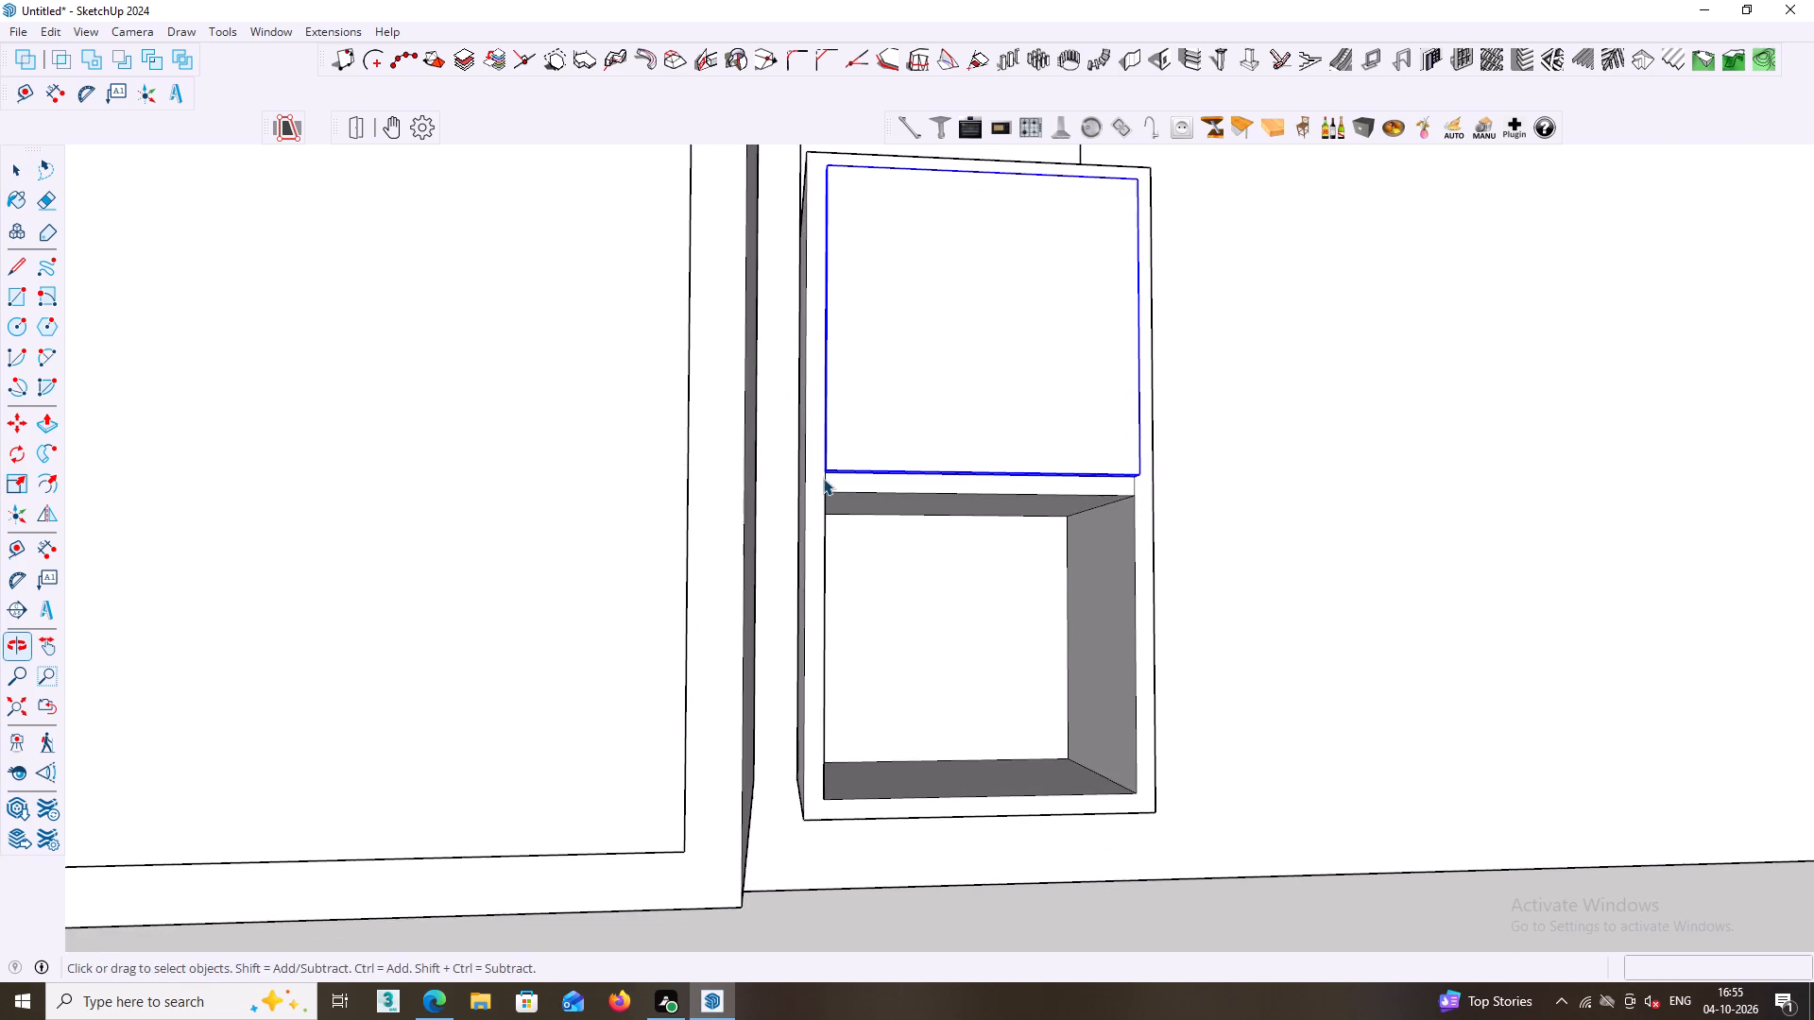
middle_drag(823, 478, 836, 412)
scroll(862, 461, up, 2)
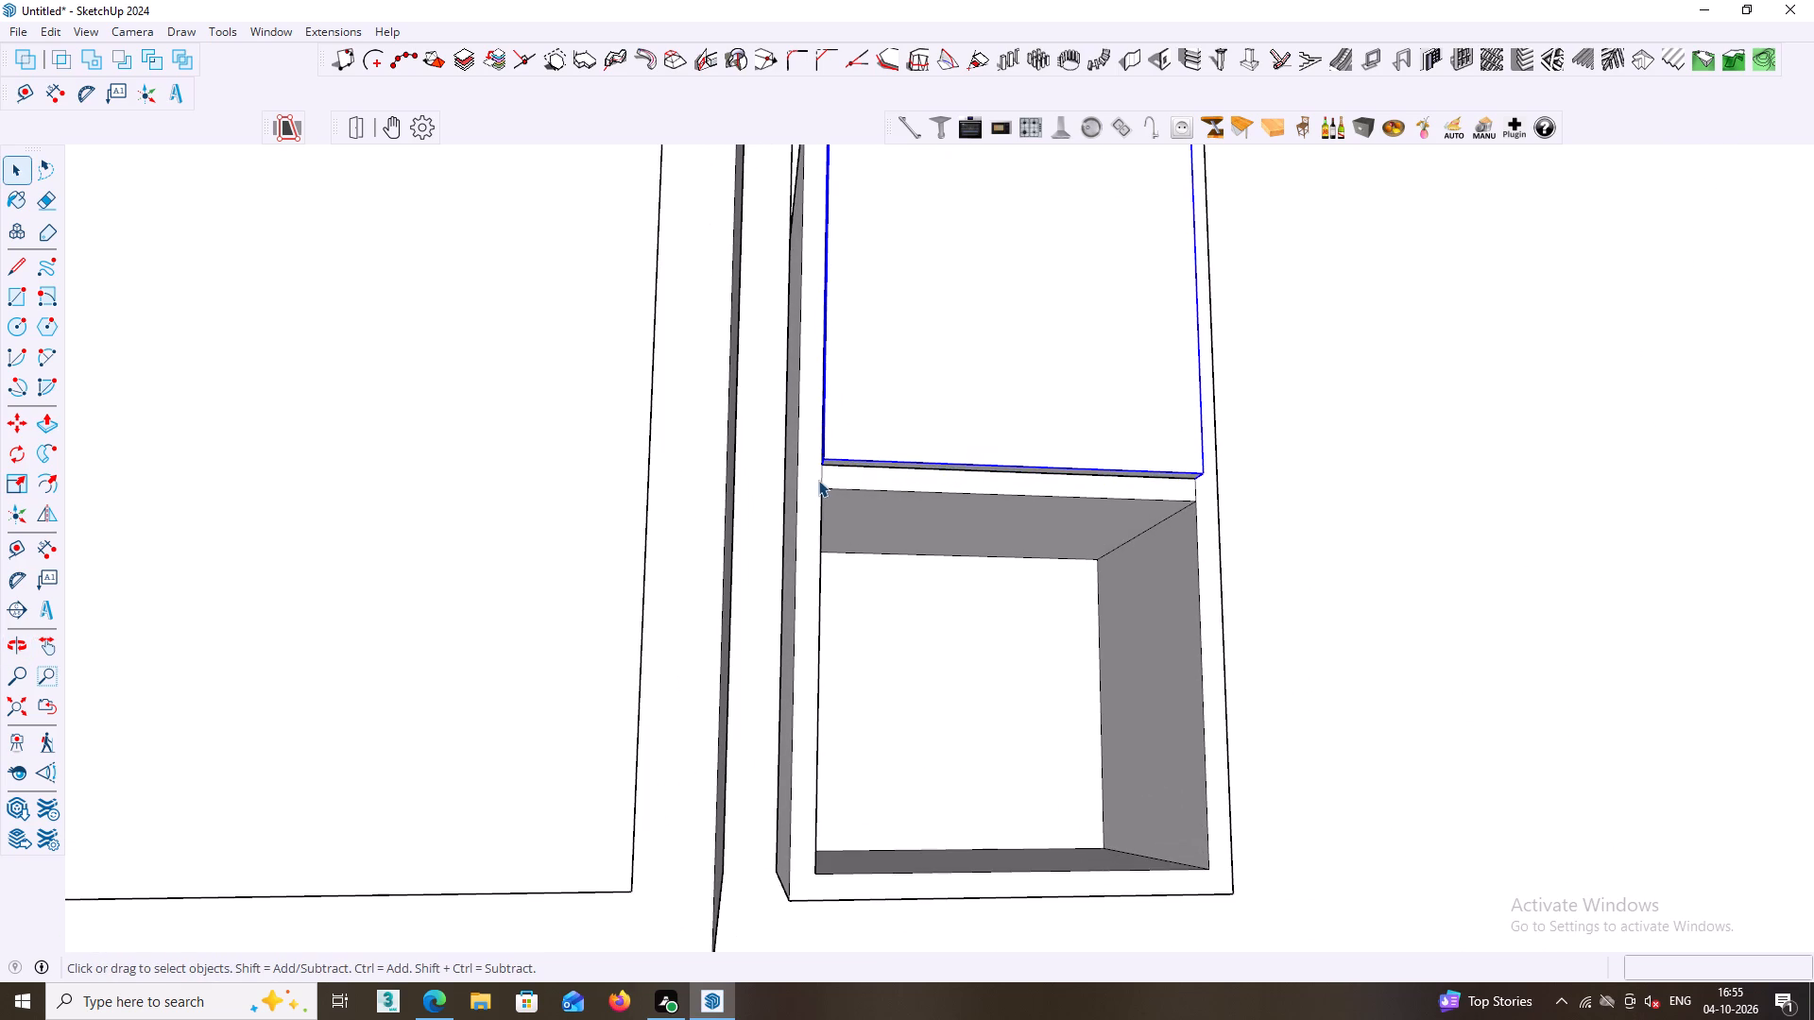
key(m)
click(827, 467)
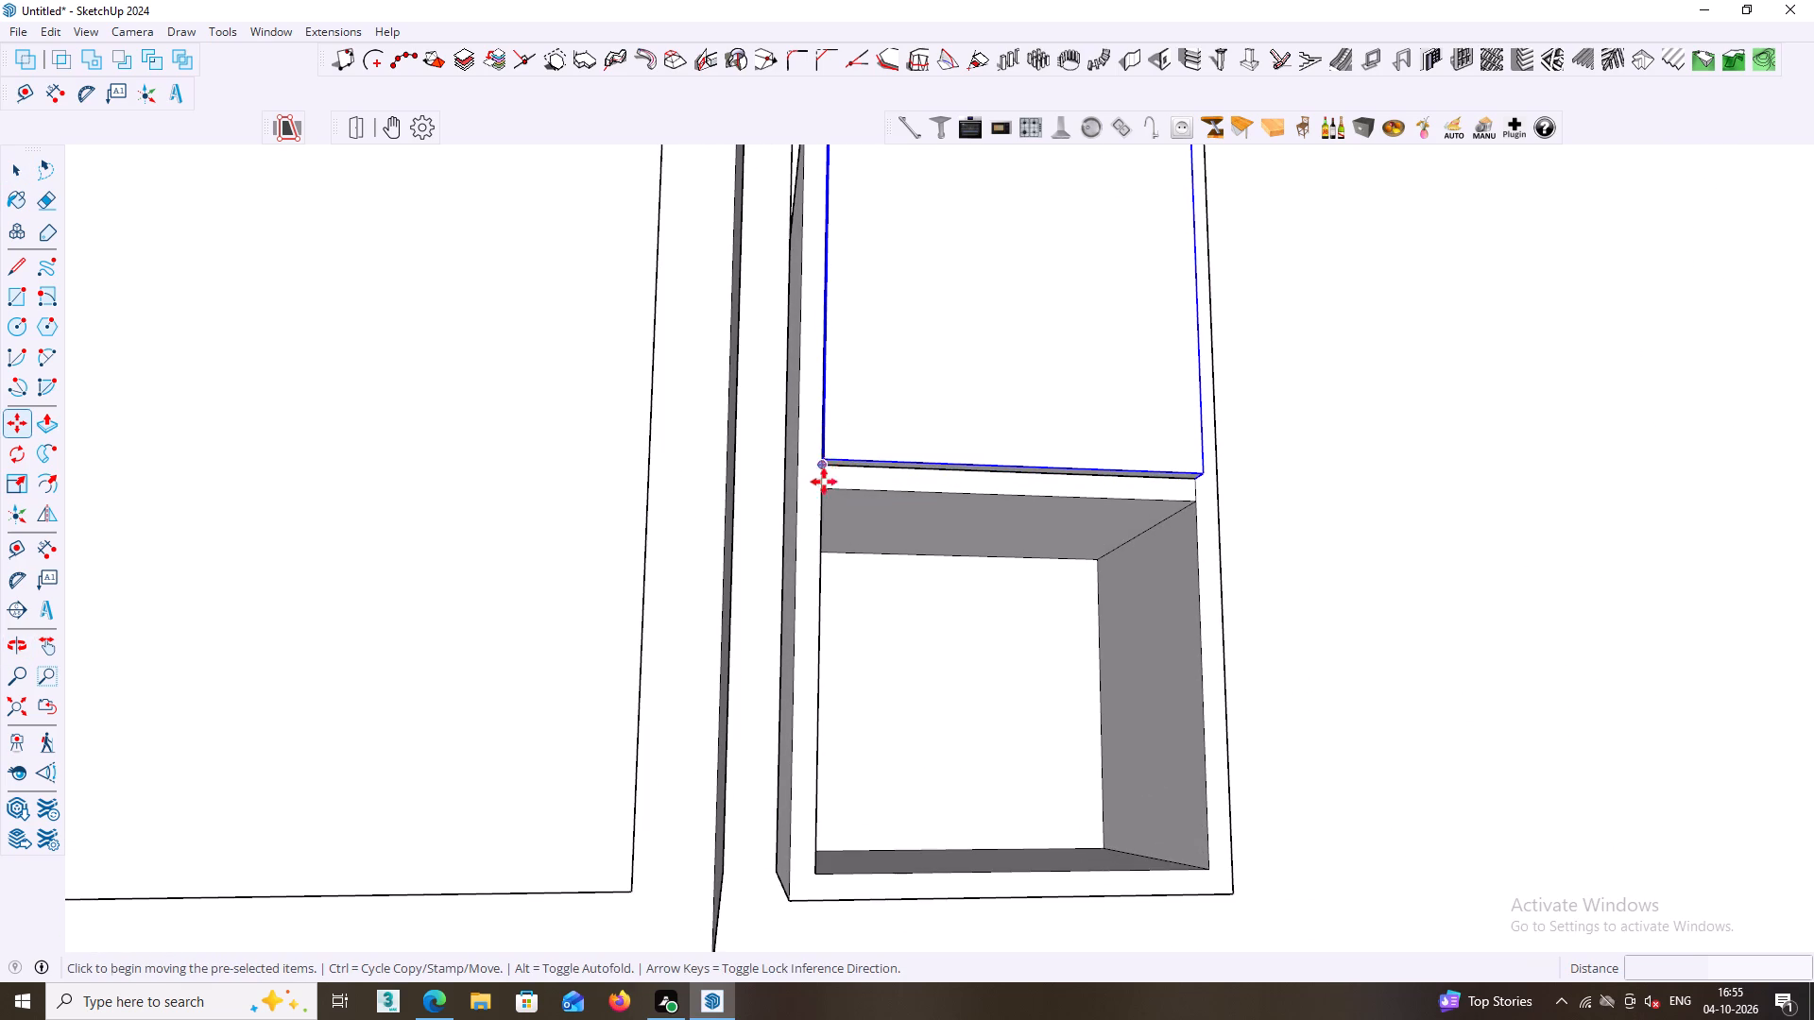
click(819, 876)
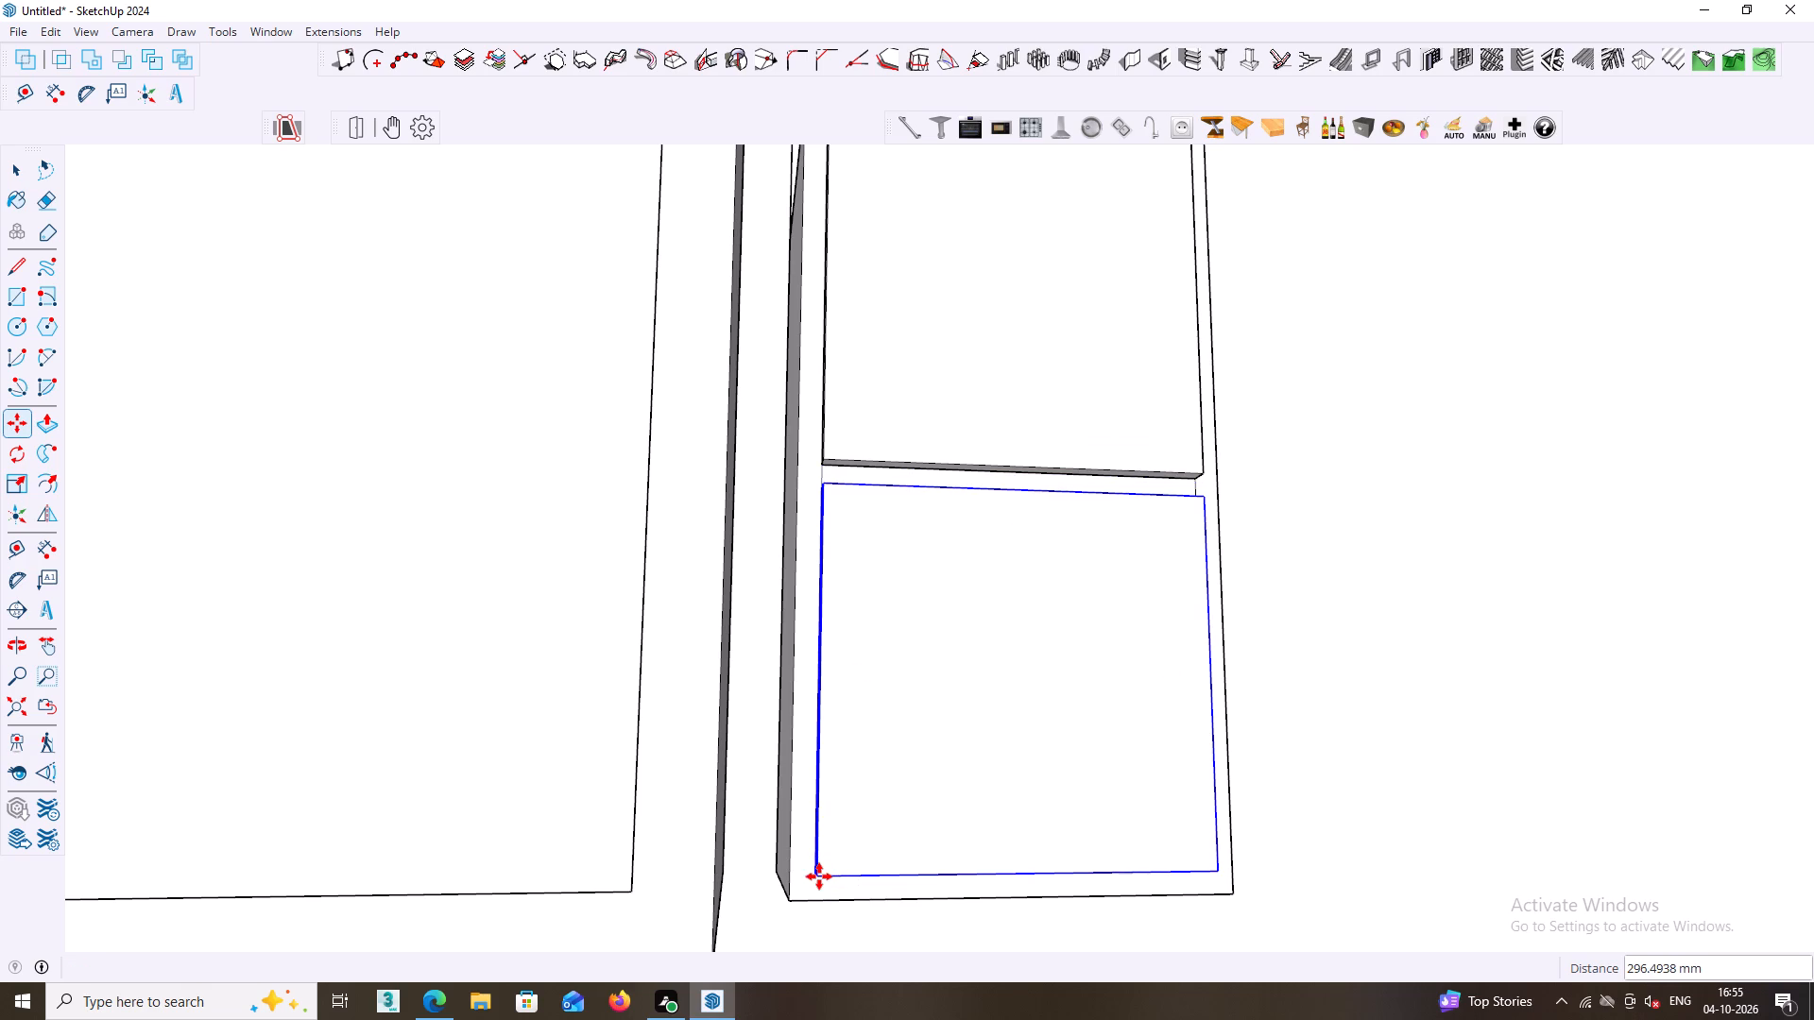
key(space)
Examine how the two door panels sit on the box front from several angles.
scroll(885, 863, down, 9)
middle_click(1048, 826)
middle_drag(1650, 678, 1650, 688)
scroll(1650, 677, down, 2)
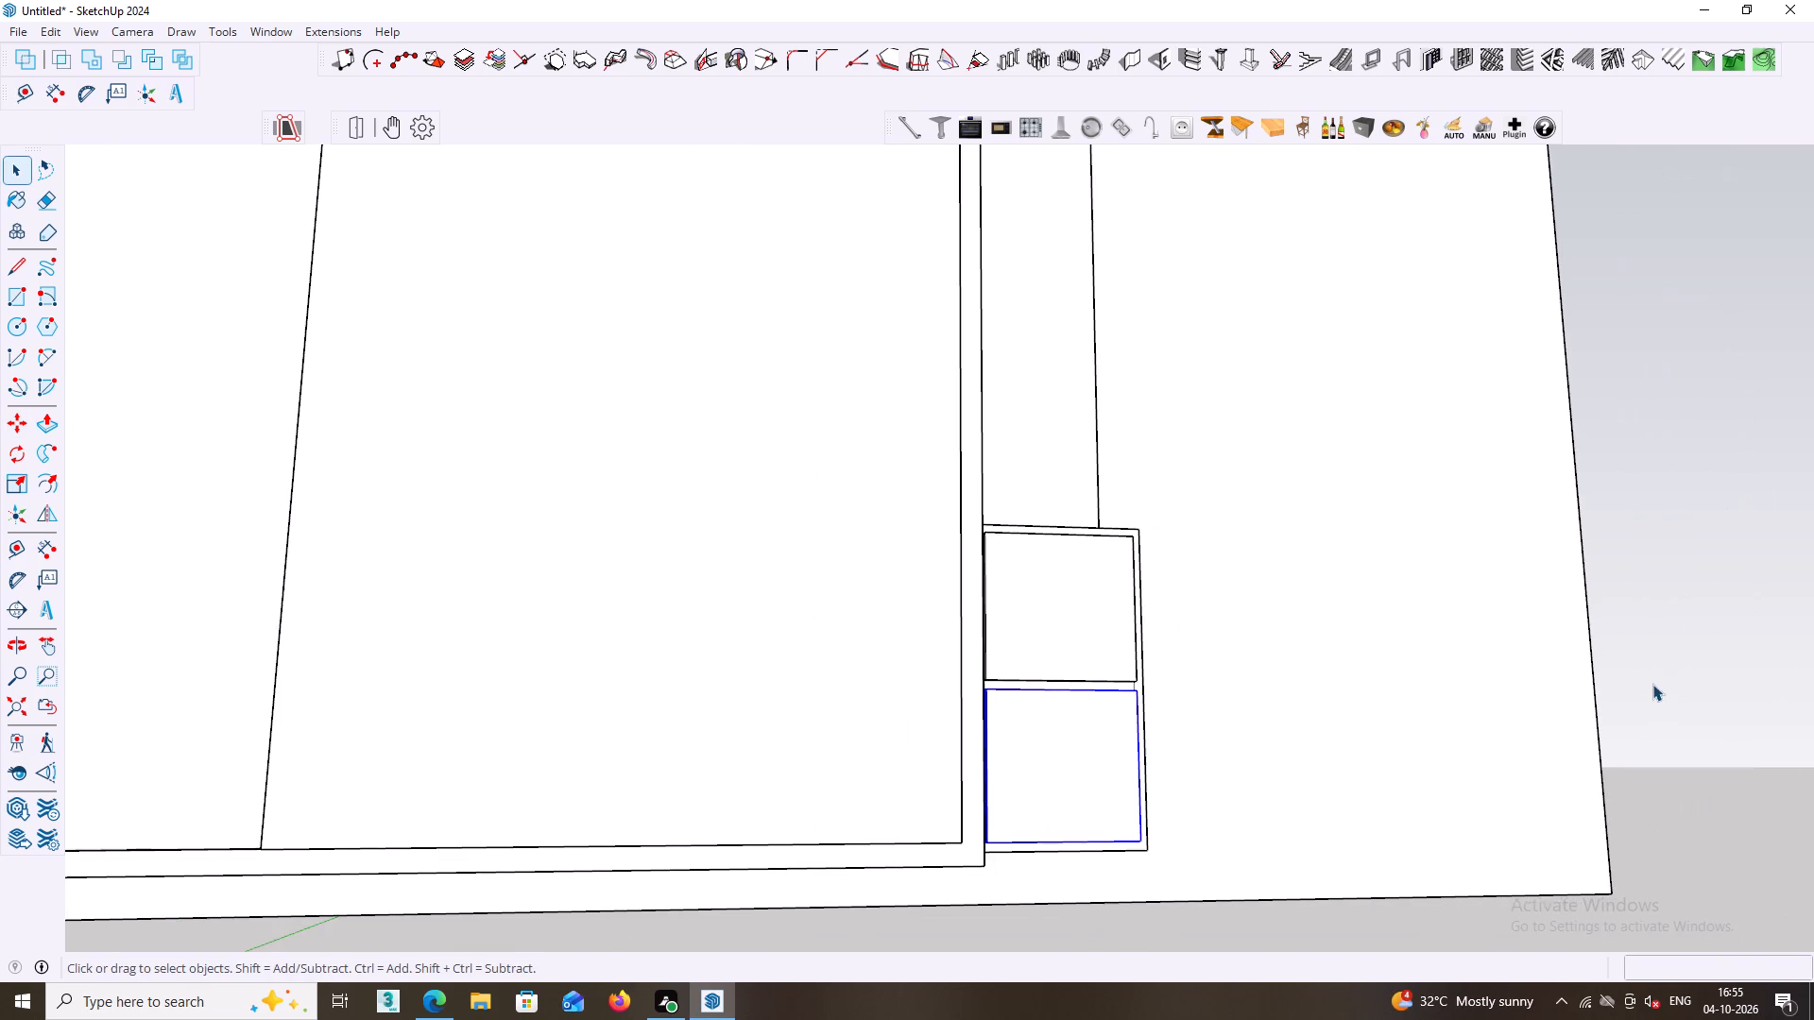
click(1695, 669)
middle_drag(1635, 663, 1271, 688)
scroll(1220, 643, up, 8)
middle_drag(1185, 612, 1098, 557)
middle_drag(933, 522, 916, 674)
scroll(927, 577, down, 1)
scroll(955, 506, up, 1)
middle_drag(967, 537, 941, 623)
scroll(1018, 558, up, 5)
middle_drag(1001, 536, 973, 766)
scroll(979, 659, down, 3)
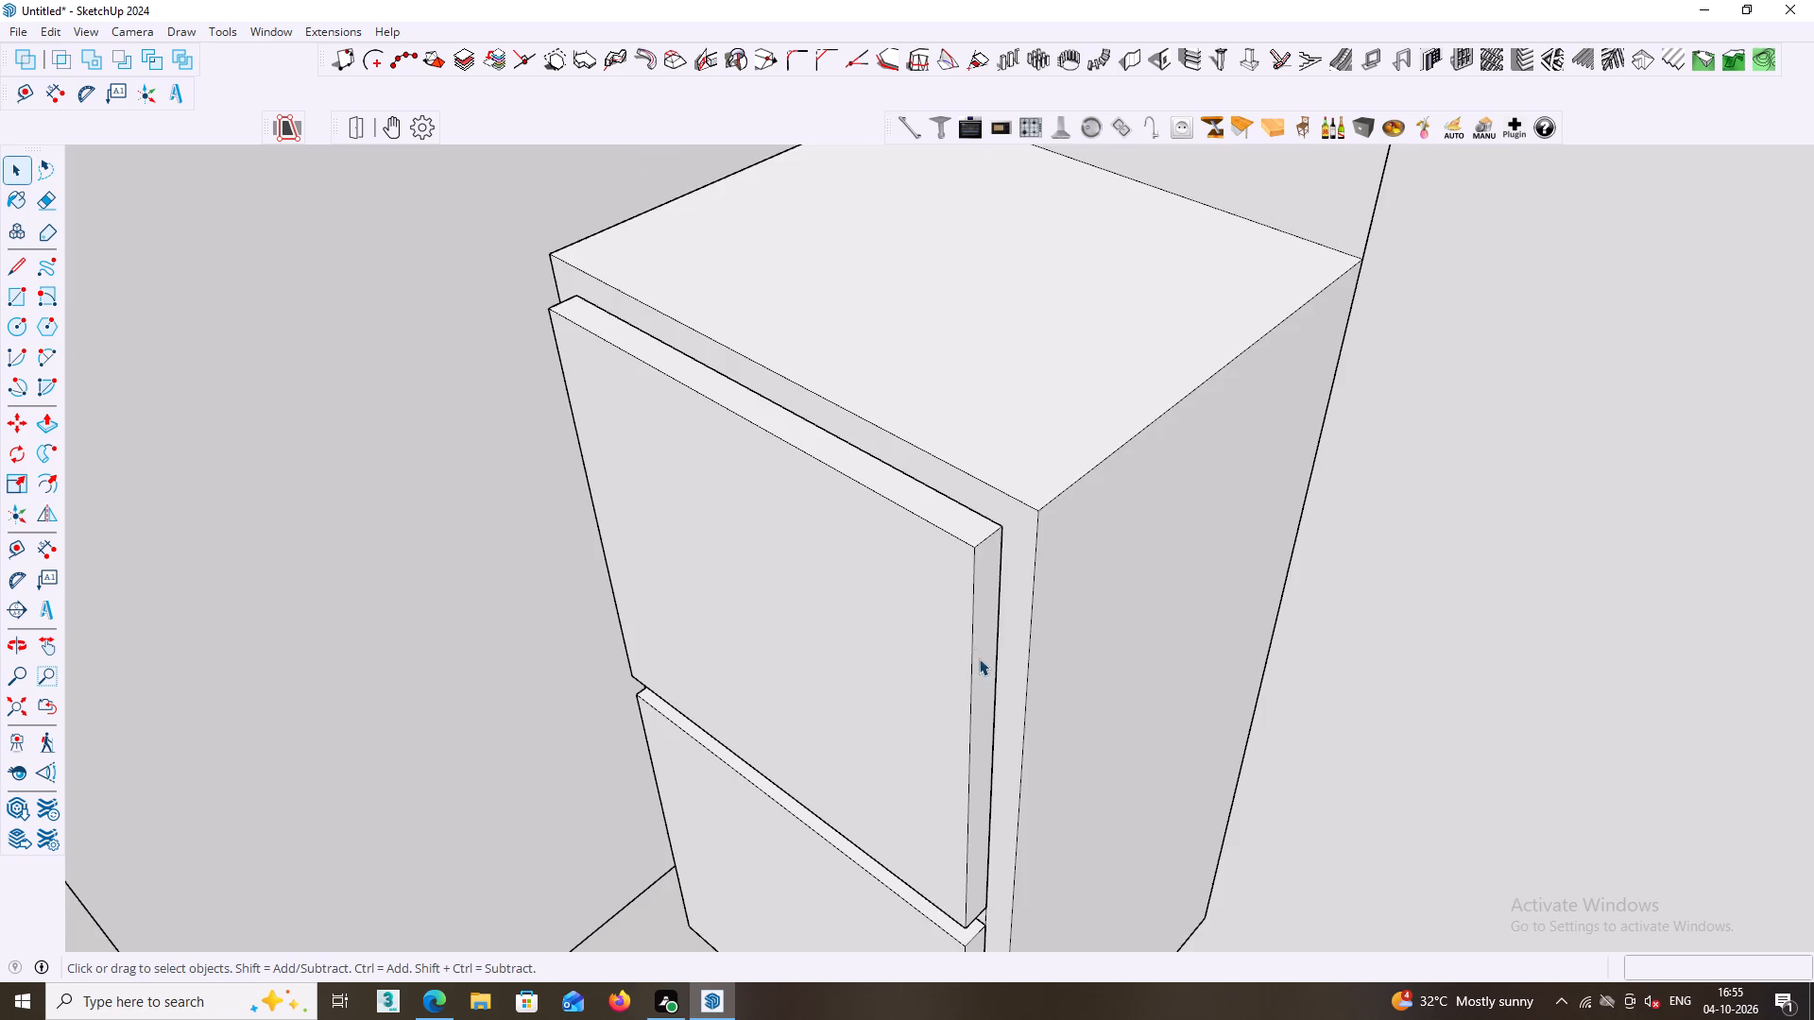
scroll(960, 607, down, 4)
middle_drag(940, 602, 1285, 593)
middle_click(1012, 545)
scroll(1012, 545, down, 3)
middle_drag(1000, 512, 717, 473)
scroll(961, 521, up, 8)
middle_drag(1038, 602, 865, 603)
scroll(865, 603, down, 1)
scroll(944, 618, up, 3)
Open the upper door panel's group and pull its outer side face outward 3 mm.
click(959, 612)
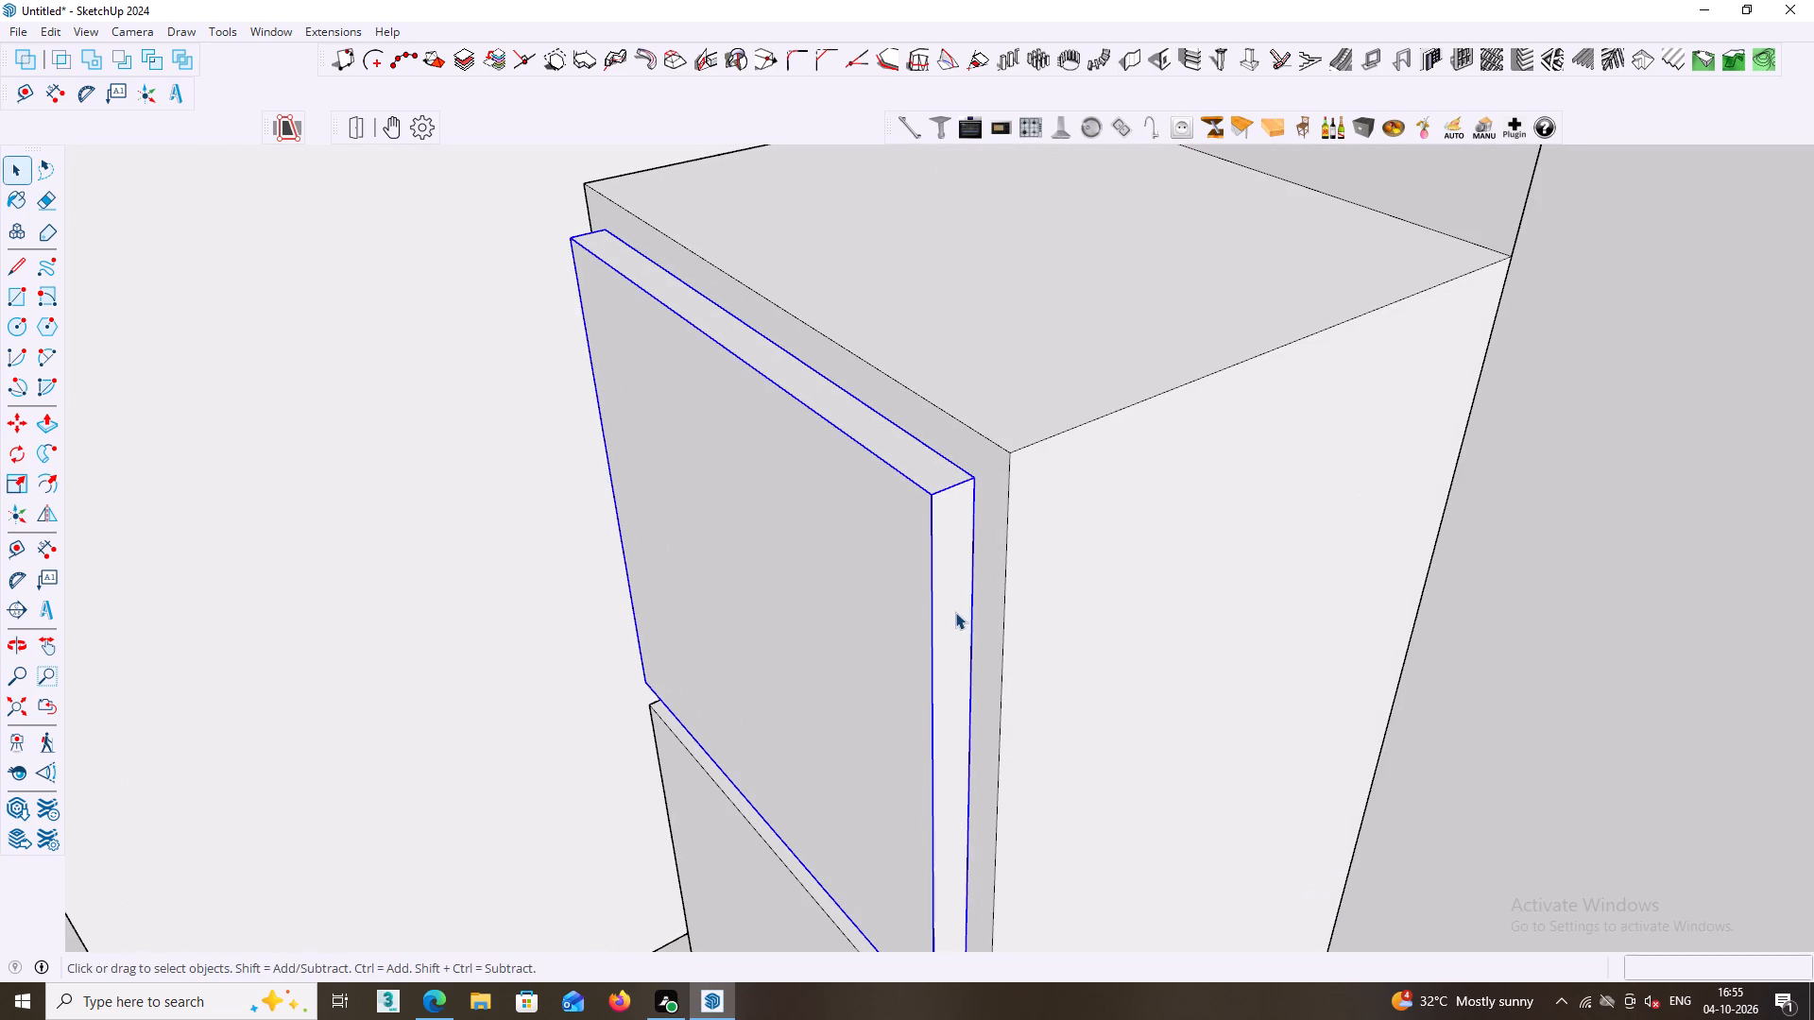
double_click(955, 612)
click(952, 614)
click(952, 616)
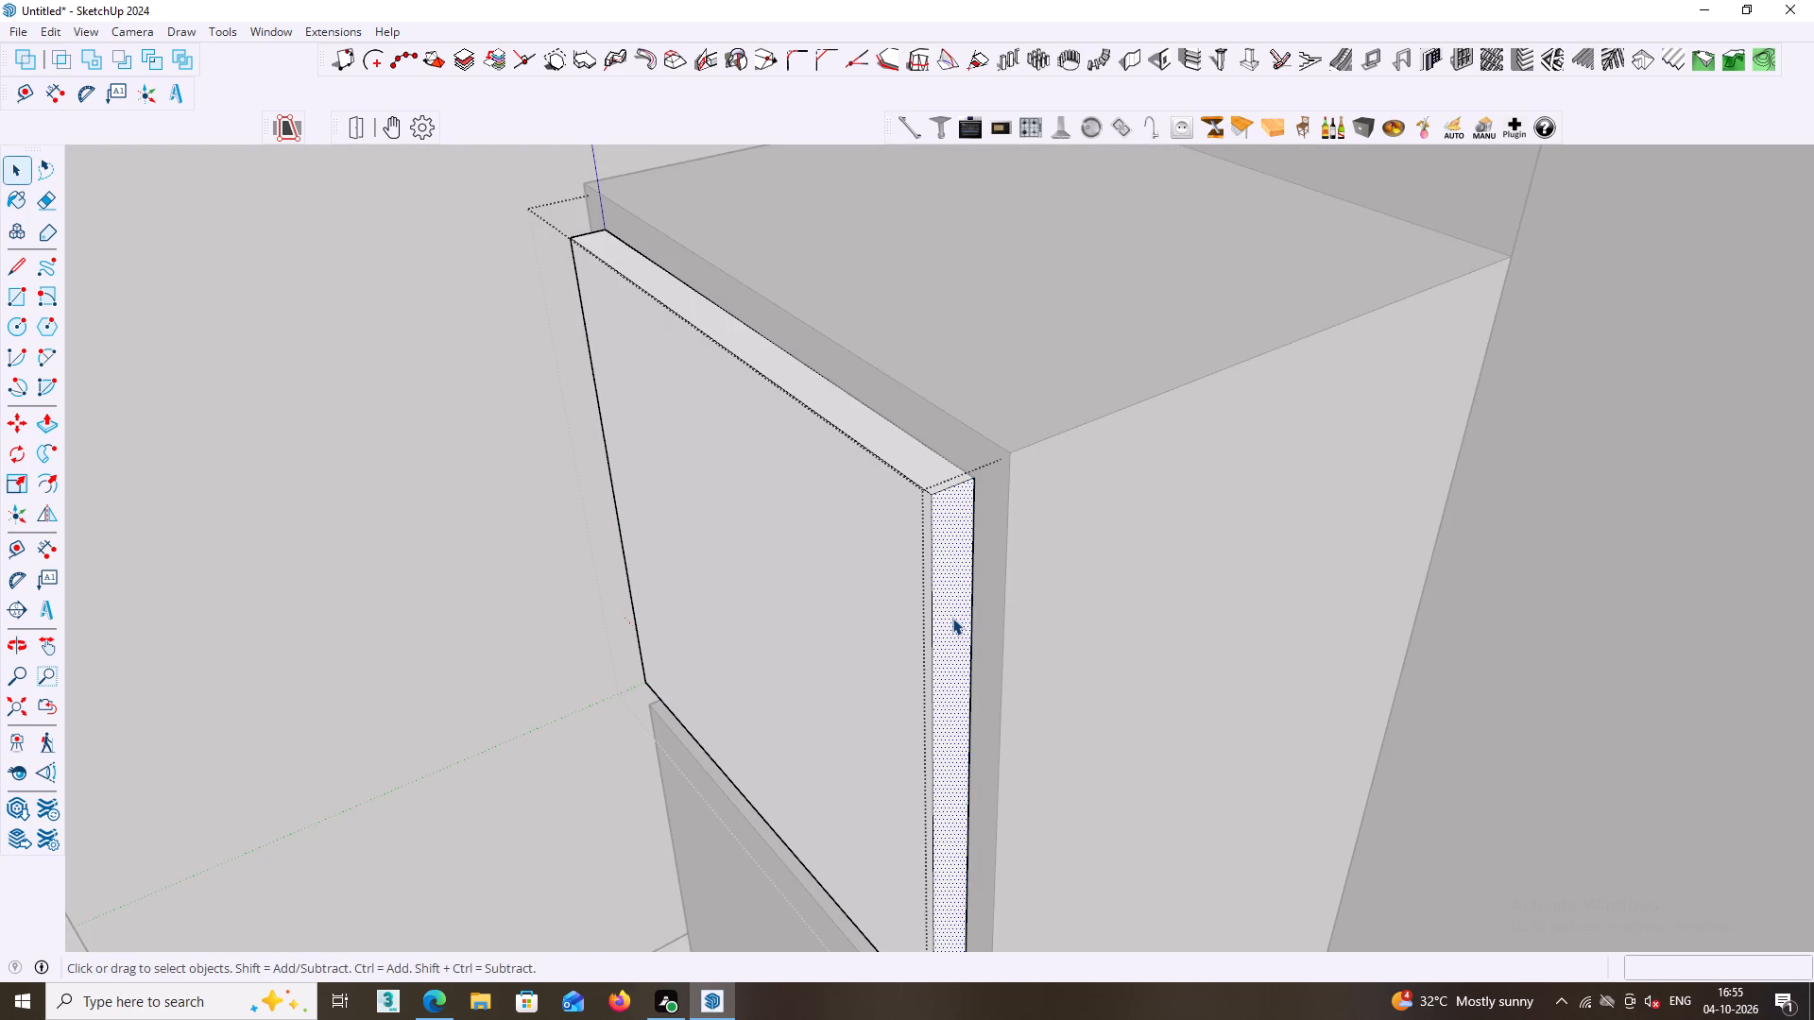
key(p)
click(952, 618)
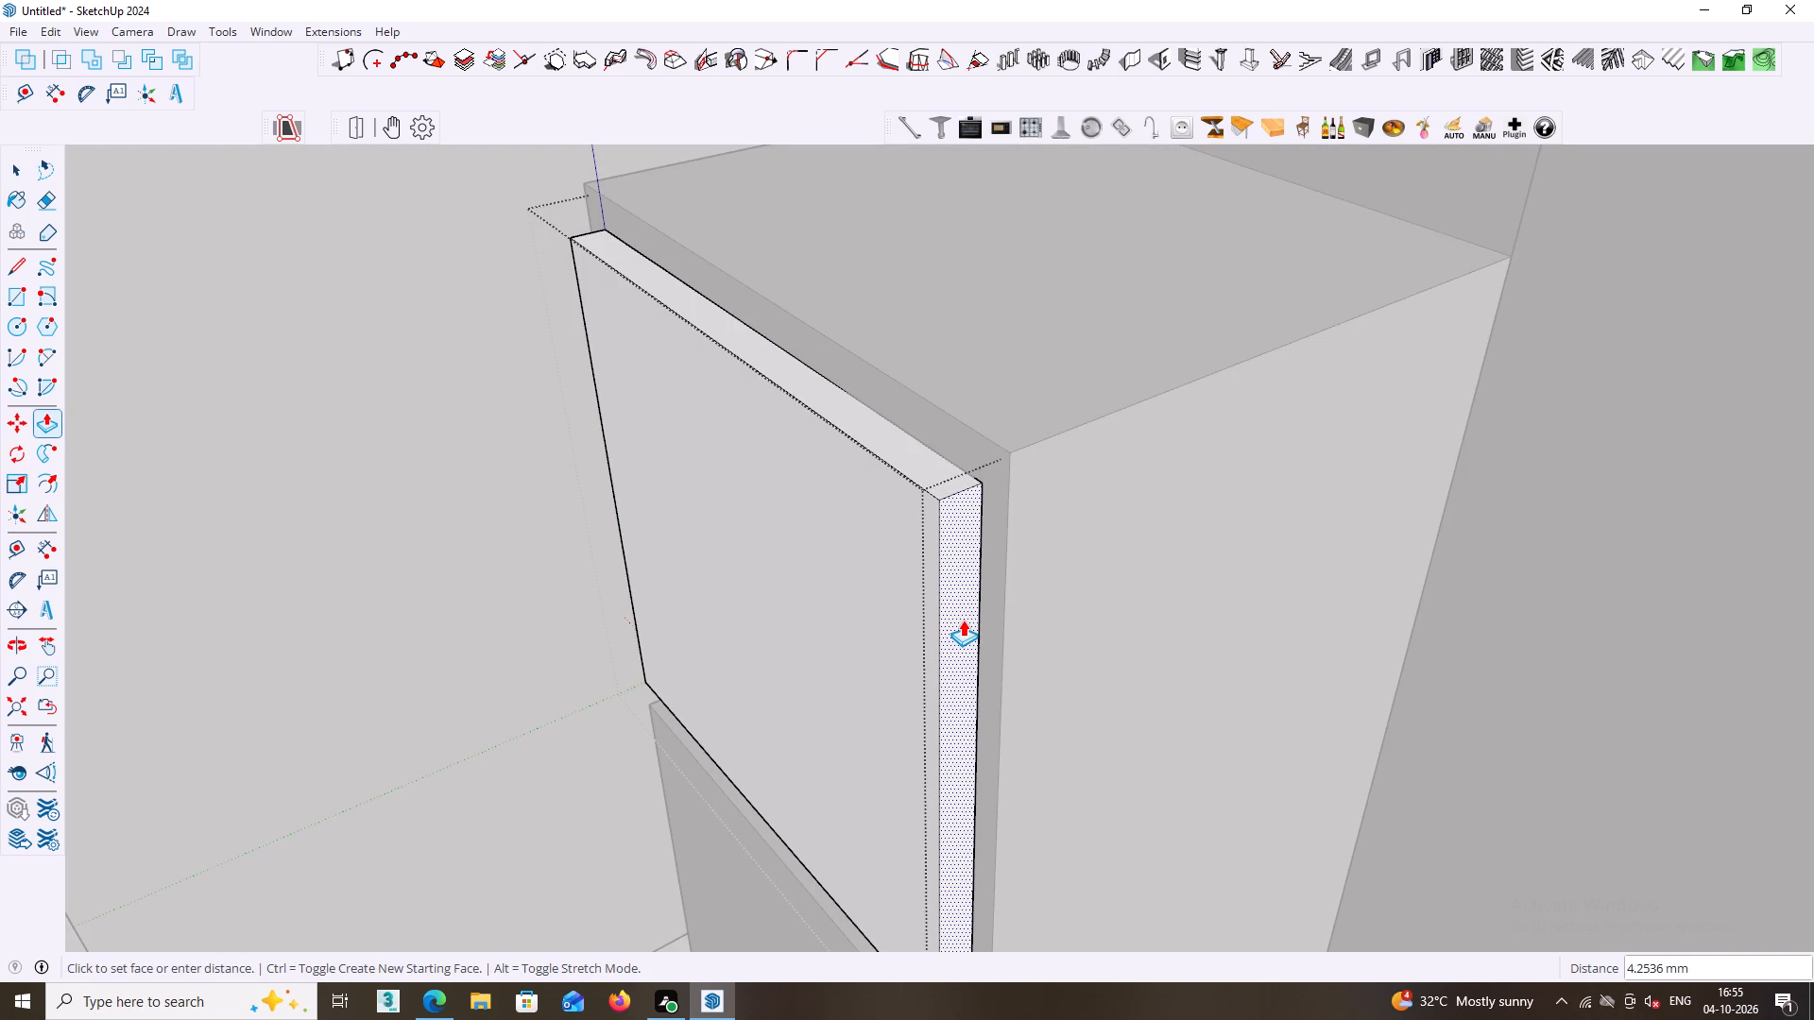
key(3)
key(Return)
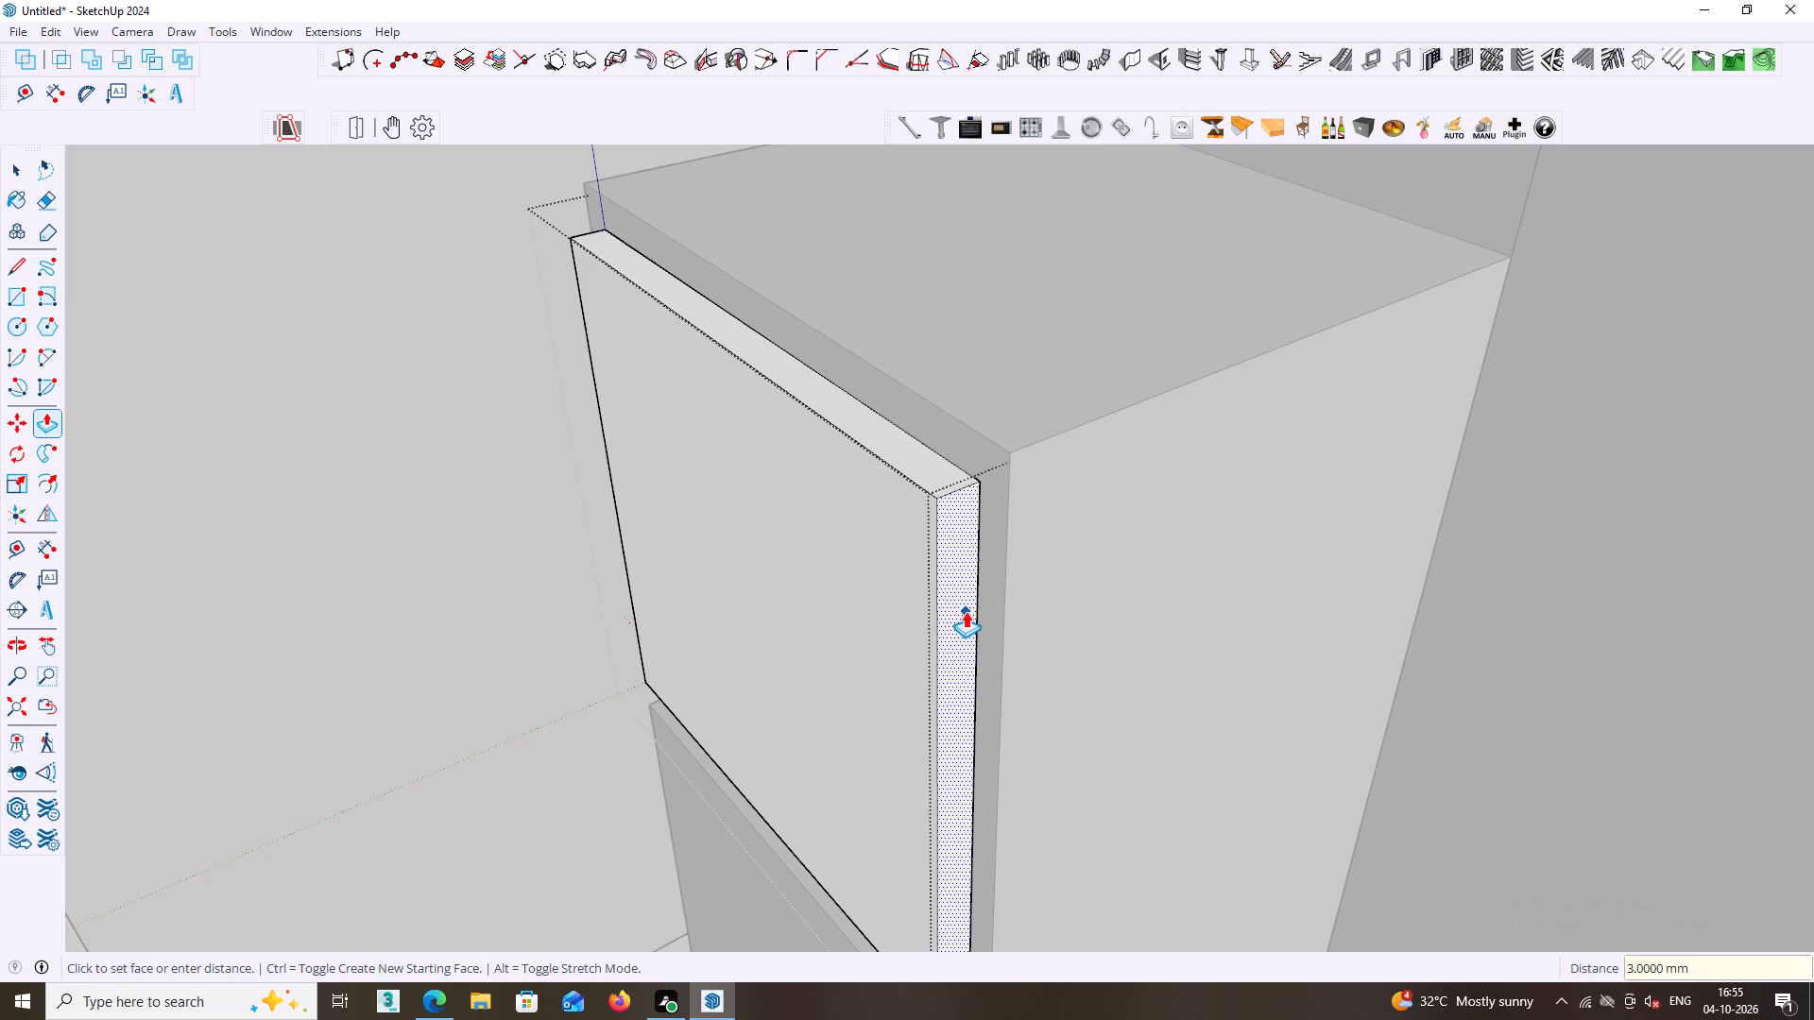
key(ctrl+z)
click(957, 607)
text(3MM)
key(Return)
key(space)
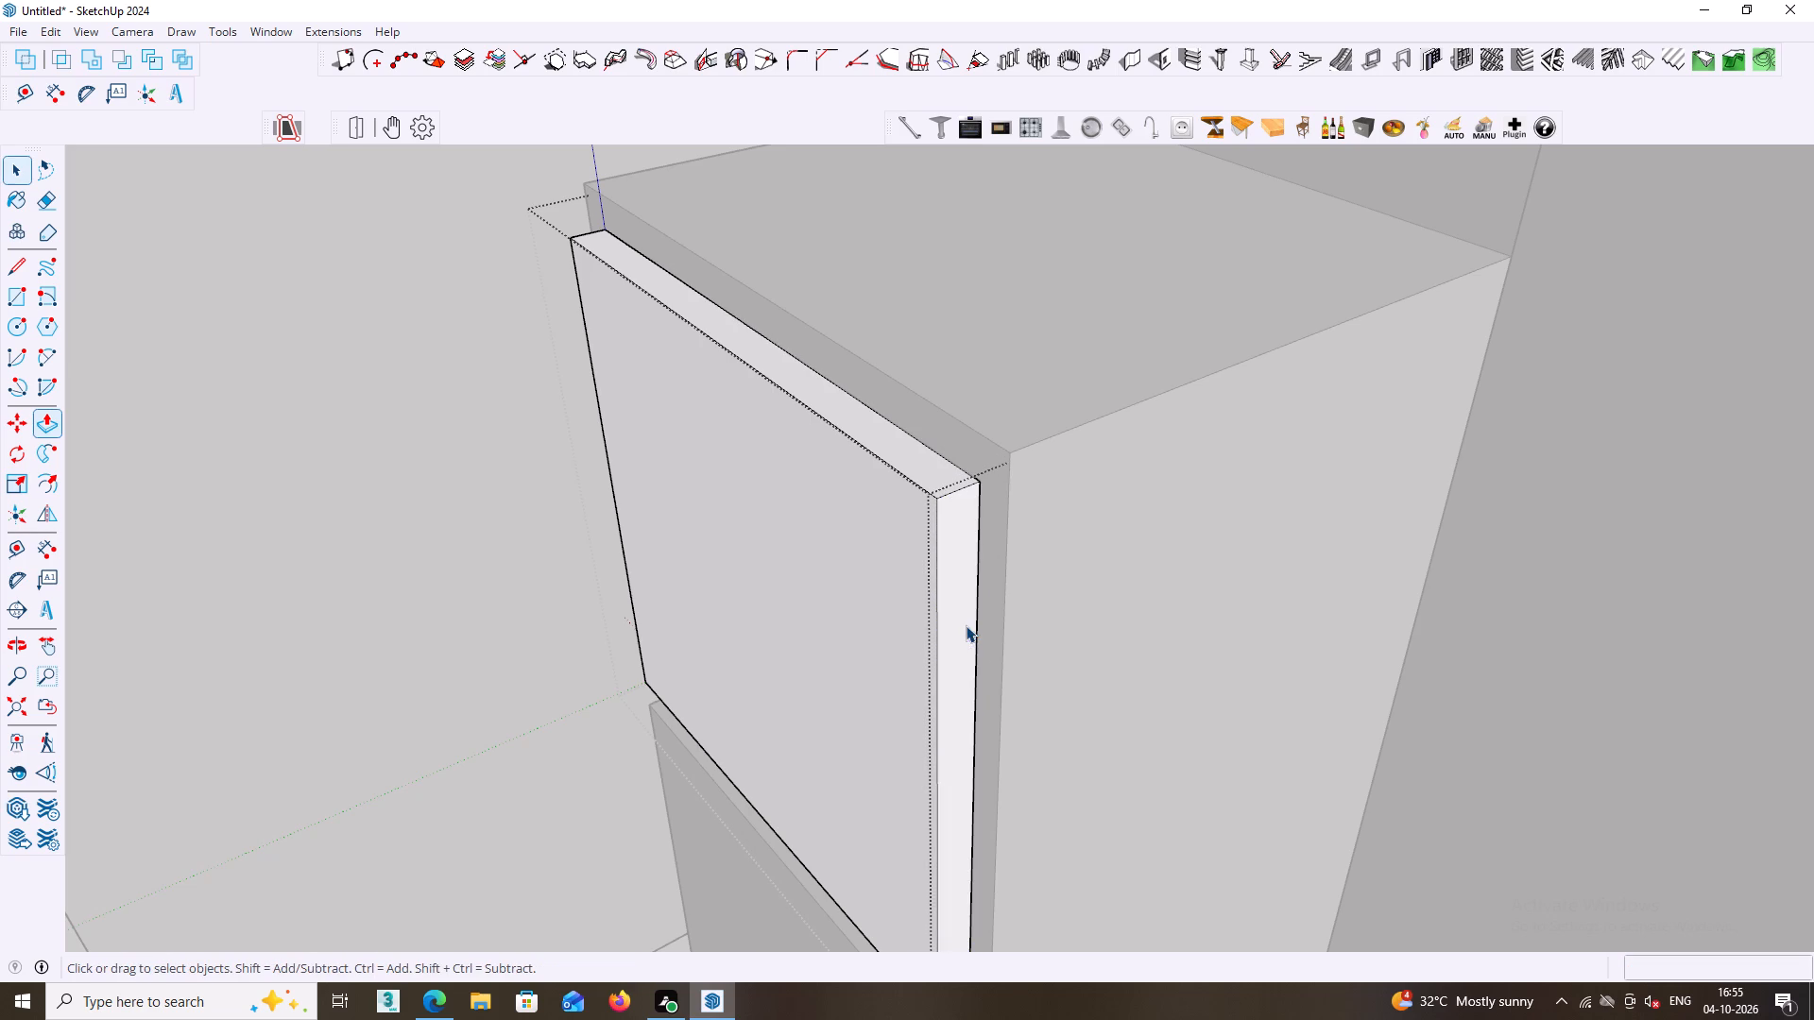
Pull the upper door panel's top face up by the same 3 mm.
click(905, 467)
key(p)
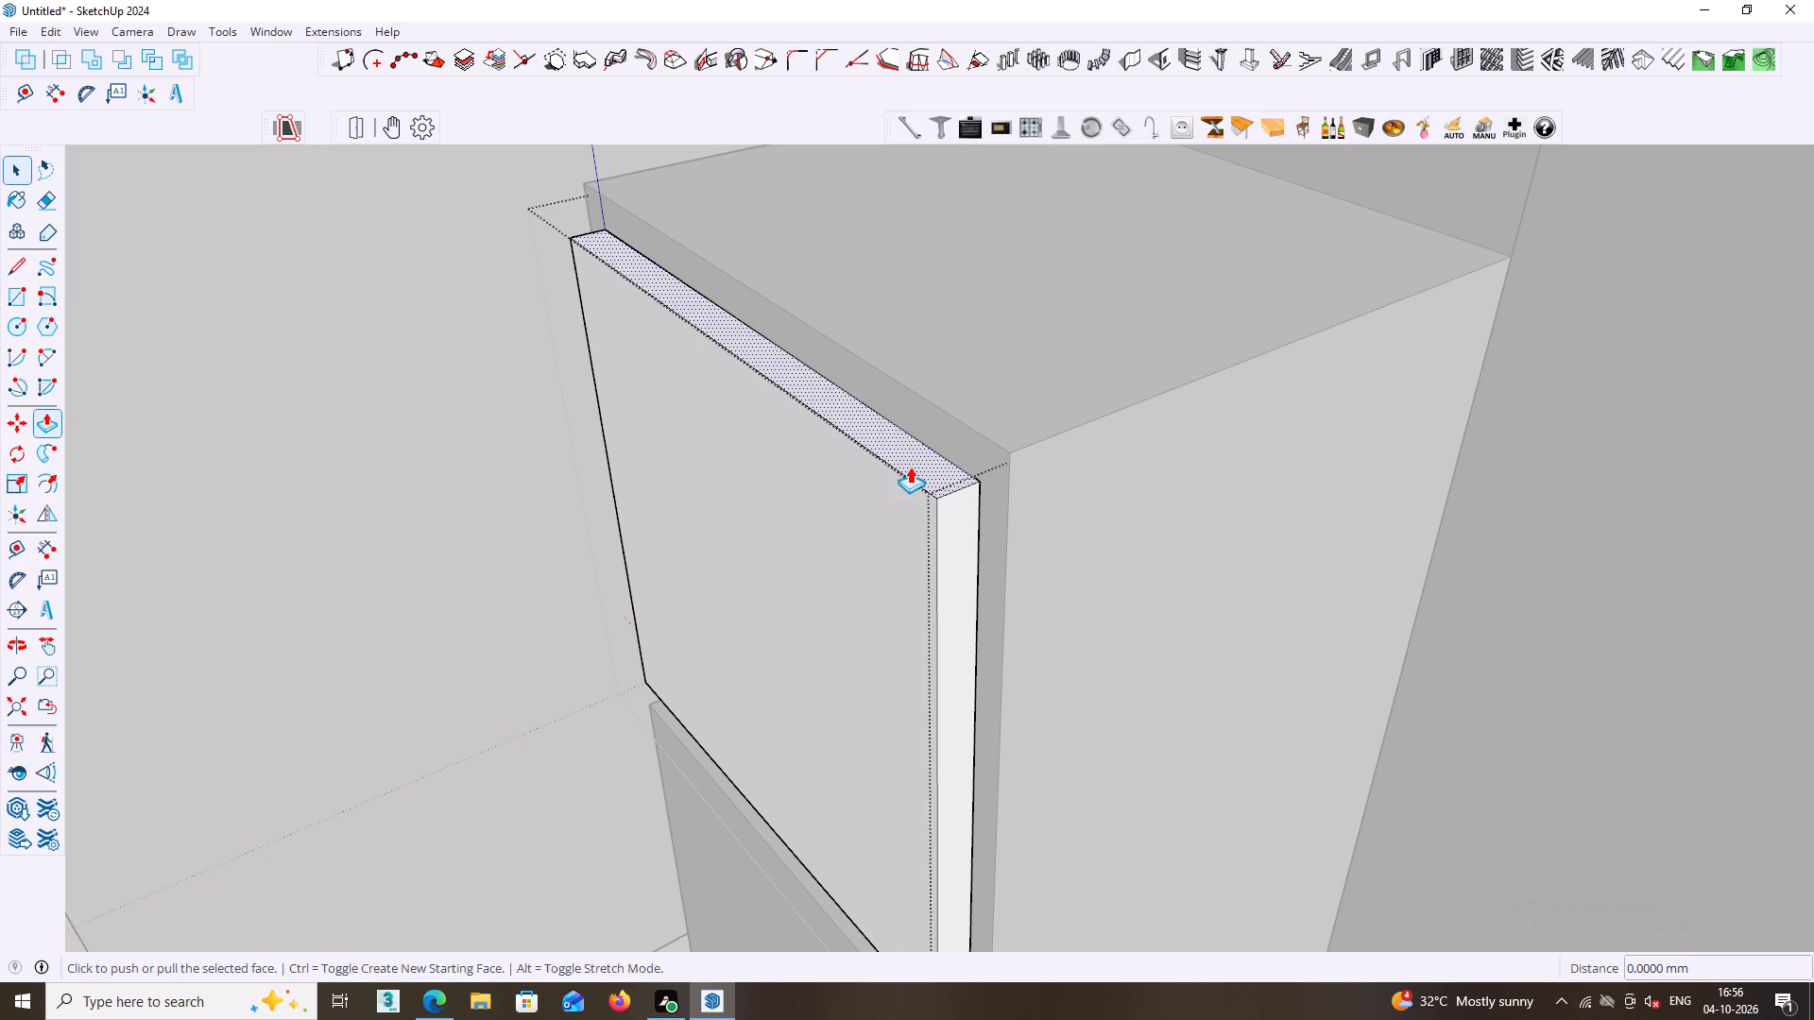
double_click(910, 467)
Inspect the upper door panel's side next to the wardrobe, return to the whole model, and close the group.
scroll(908, 475, down, 3)
middle_drag(884, 517, 1026, 524)
scroll(973, 534, down, 1)
middle_drag(967, 549, 1445, 398)
shift+scroll(967, 549, down, 1)
middle_drag(1148, 495, 1337, 425)
scroll(1107, 336, up, 6)
middle_click(1093, 320)
middle_drag(1060, 353, 1162, 365)
scroll(1104, 363, up, 8)
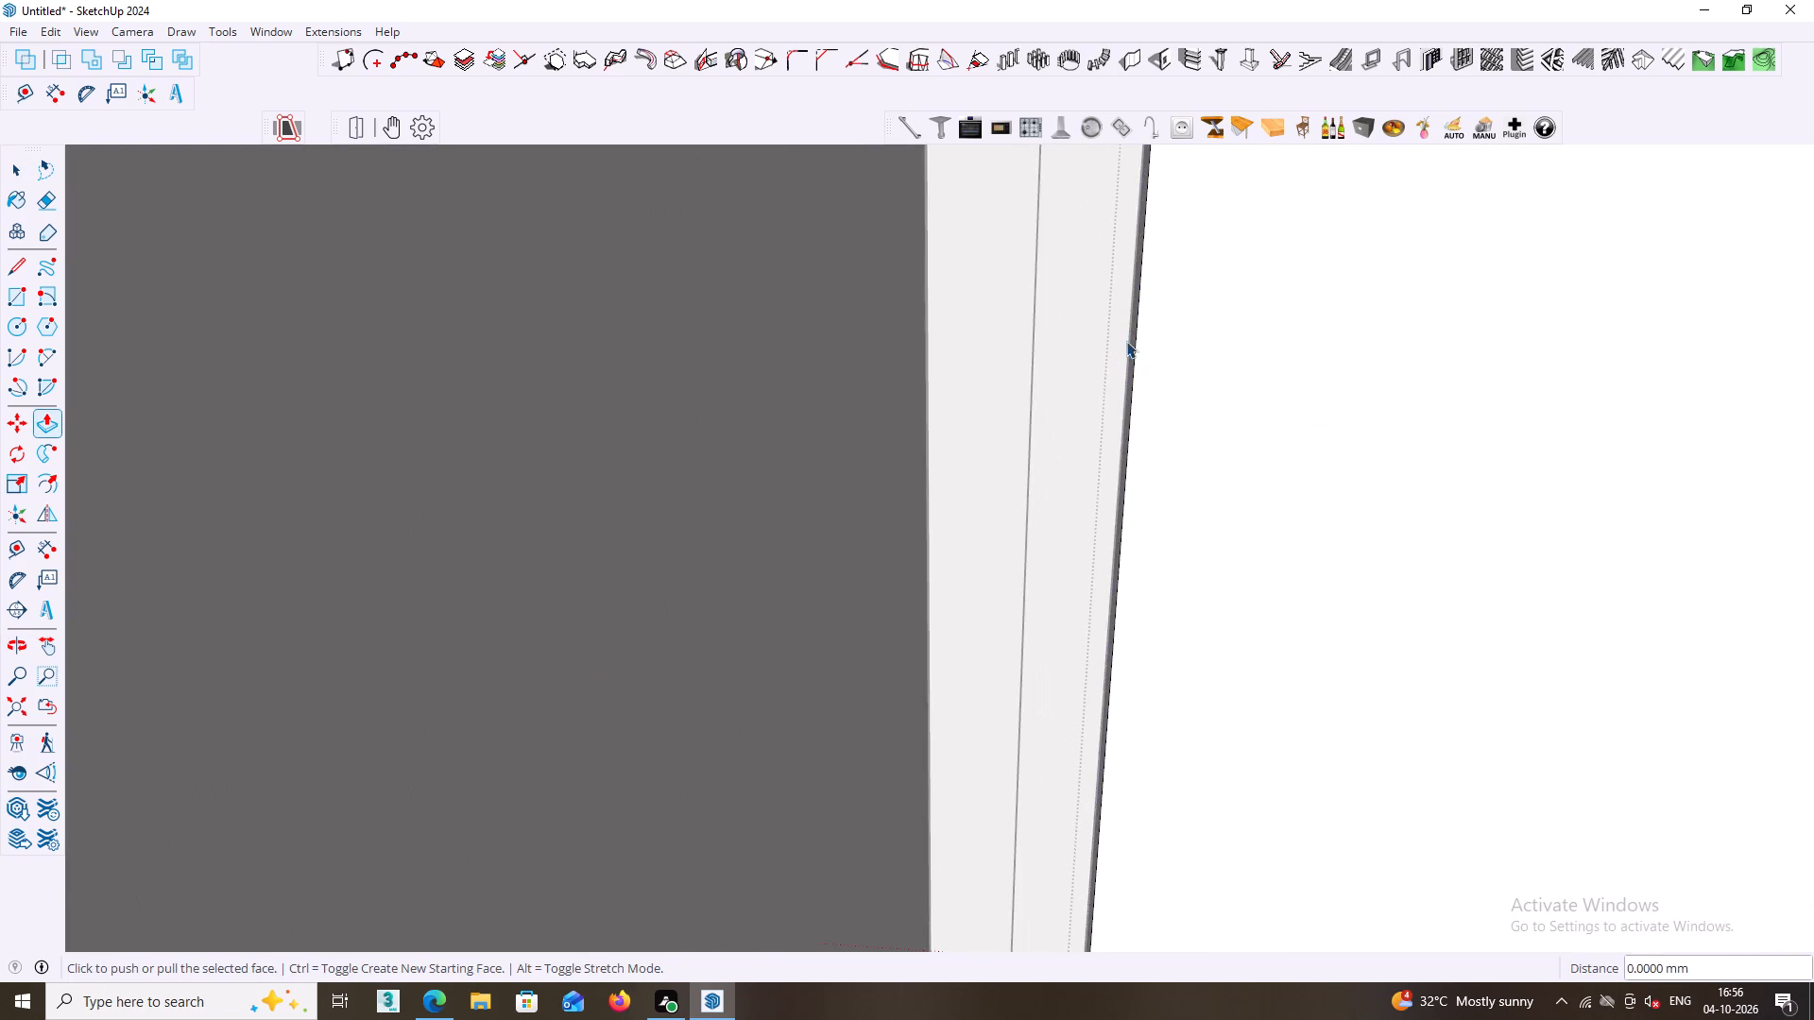
key(space)
middle_drag(1126, 341, 1229, 359)
scroll(1087, 382, up, 4)
middle_drag(1100, 374, 1209, 355)
scroll(1150, 364, down, 6)
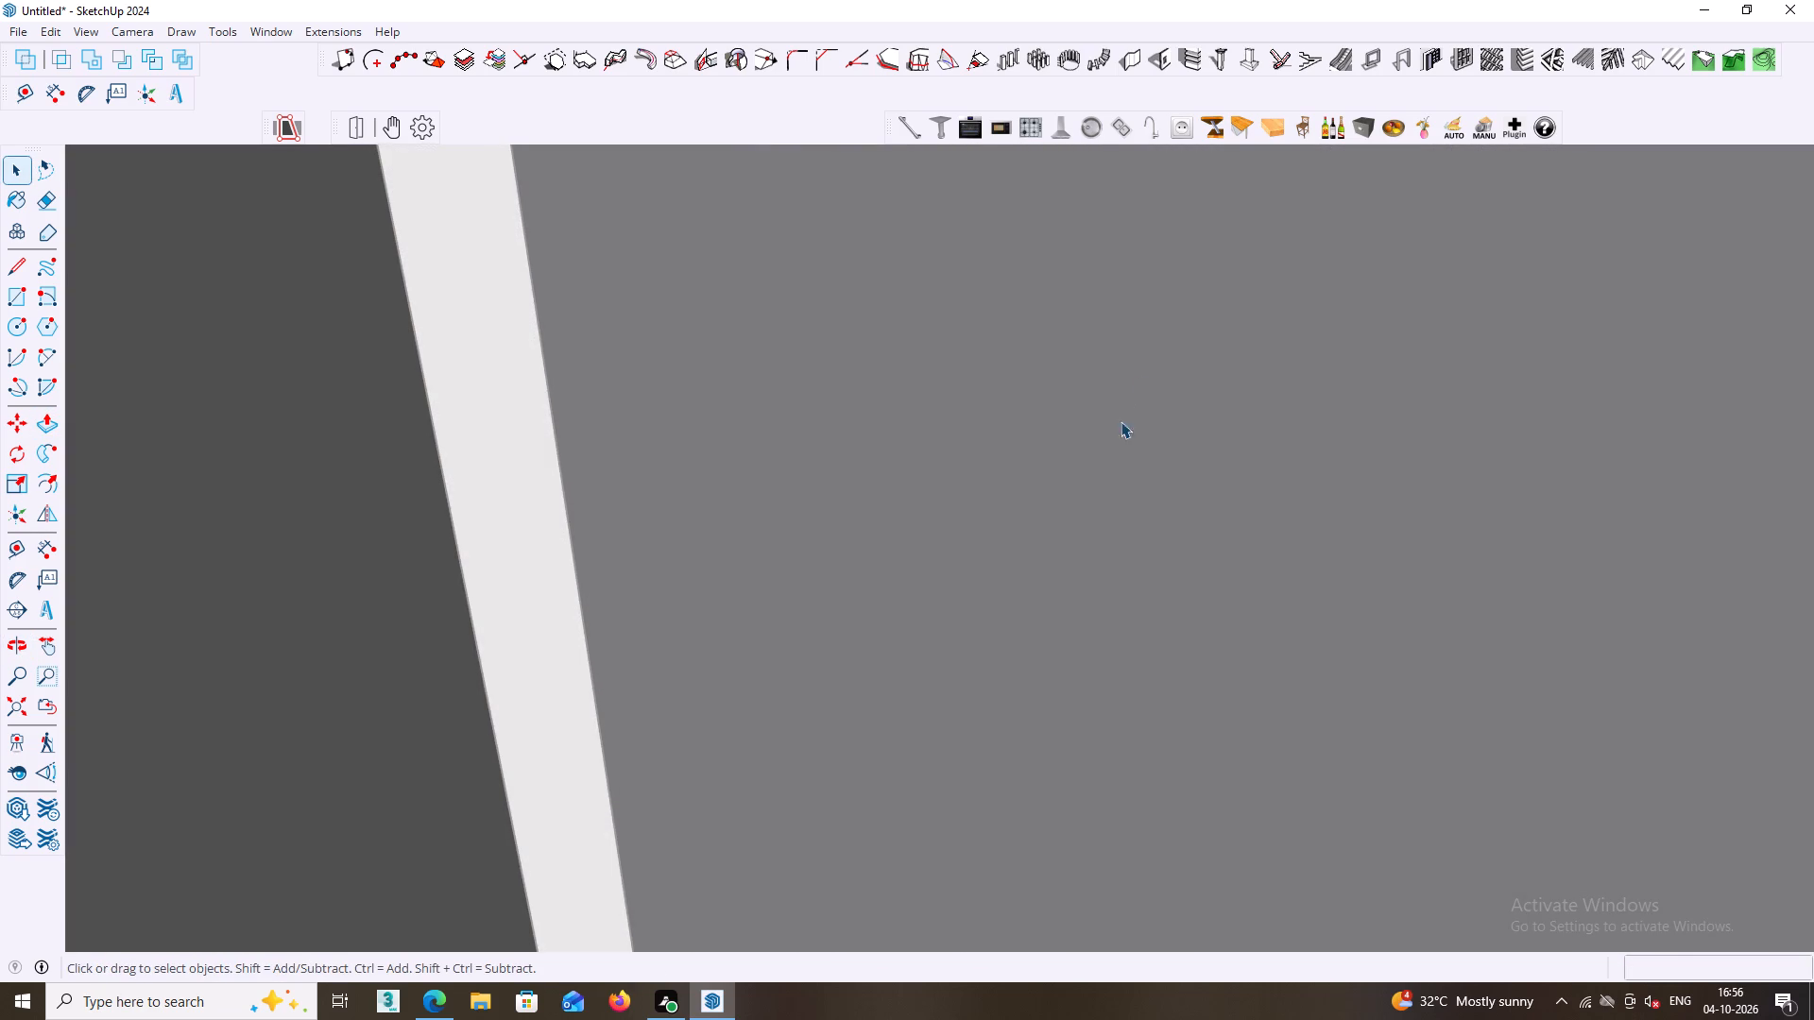
scroll(1121, 421, down, 2)
click(22, 711)
scroll(282, 660, down, 4)
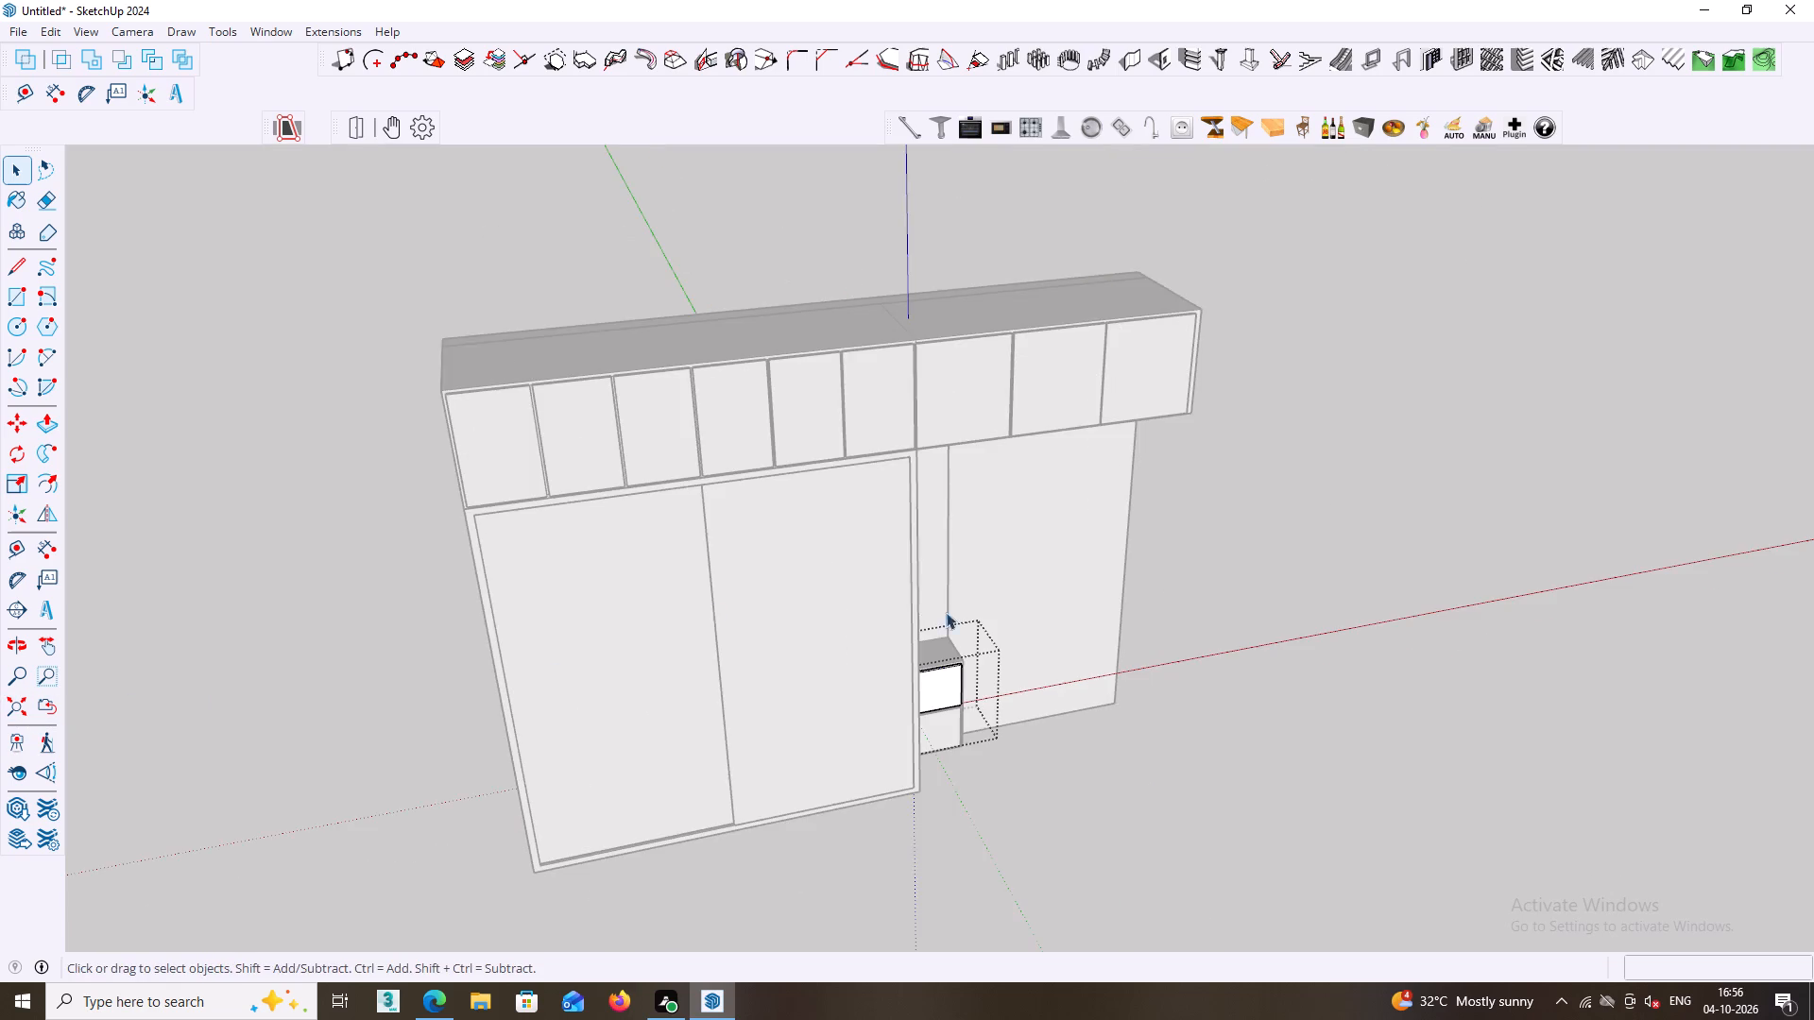
middle_drag(984, 593, 983, 606)
scroll(984, 593, down, 1)
click(1206, 638)
Examine the margins between the two door panels and the box frame from the front and the side.
middle_drag(828, 673, 820, 644)
scroll(822, 651, up, 3)
middle_drag(974, 665, 812, 641)
scroll(865, 693, up, 6)
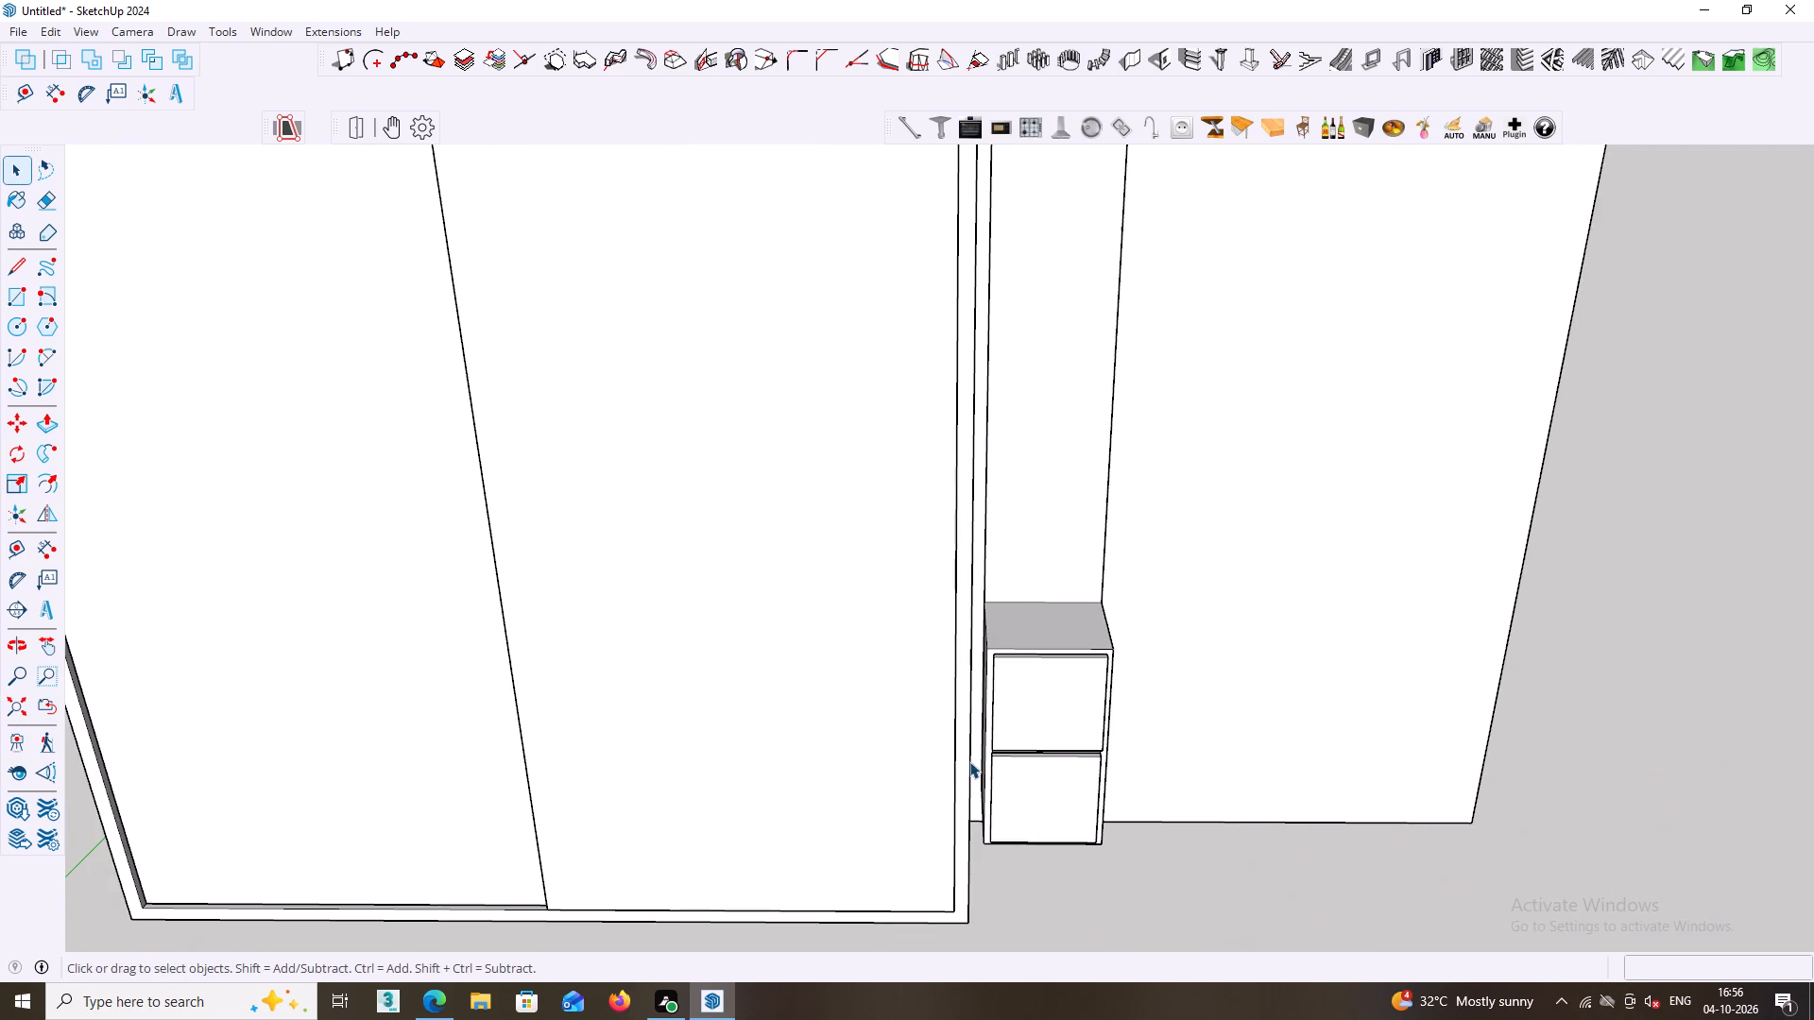
middle_drag(1010, 726, 891, 628)
scroll(905, 635, up, 6)
middle_drag(837, 625, 827, 535)
middle_drag(875, 671, 895, 564)
scroll(889, 594, up, 2)
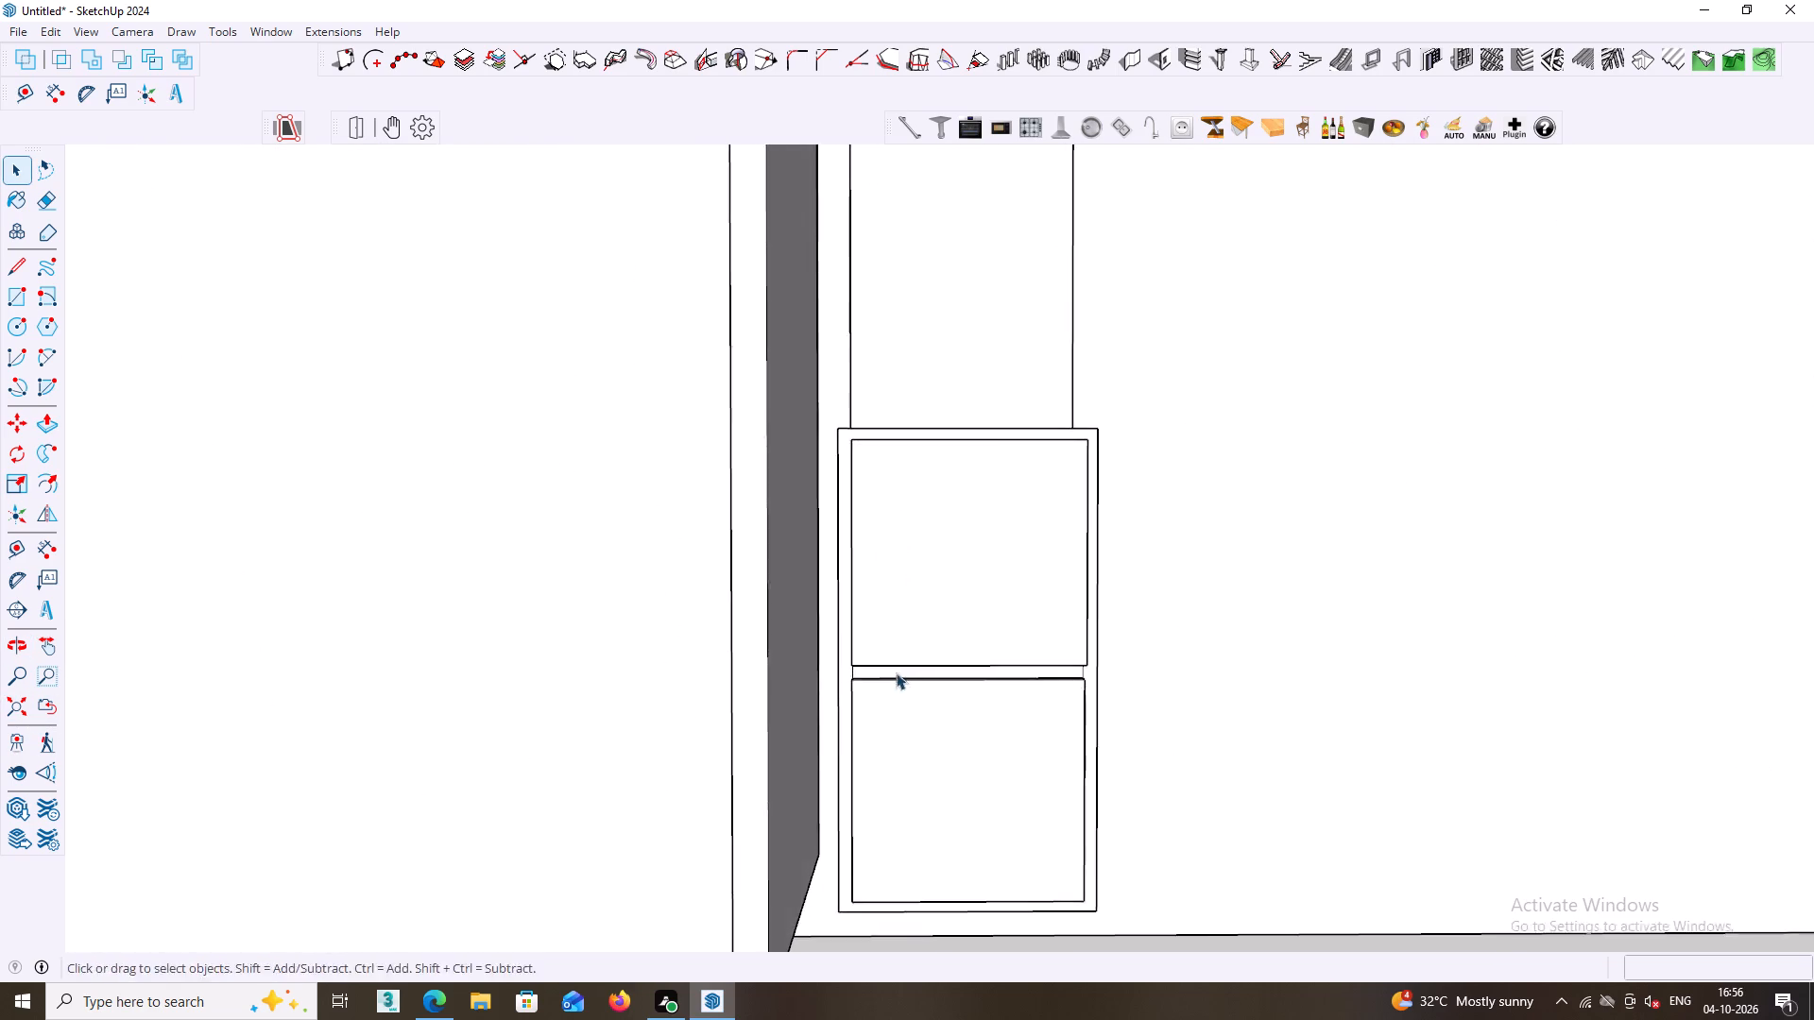
scroll(896, 672, up, 3)
middle_drag(899, 659, 913, 573)
middle_drag(1022, 671, 860, 611)
scroll(906, 631, down, 6)
middle_drag(968, 675, 802, 658)
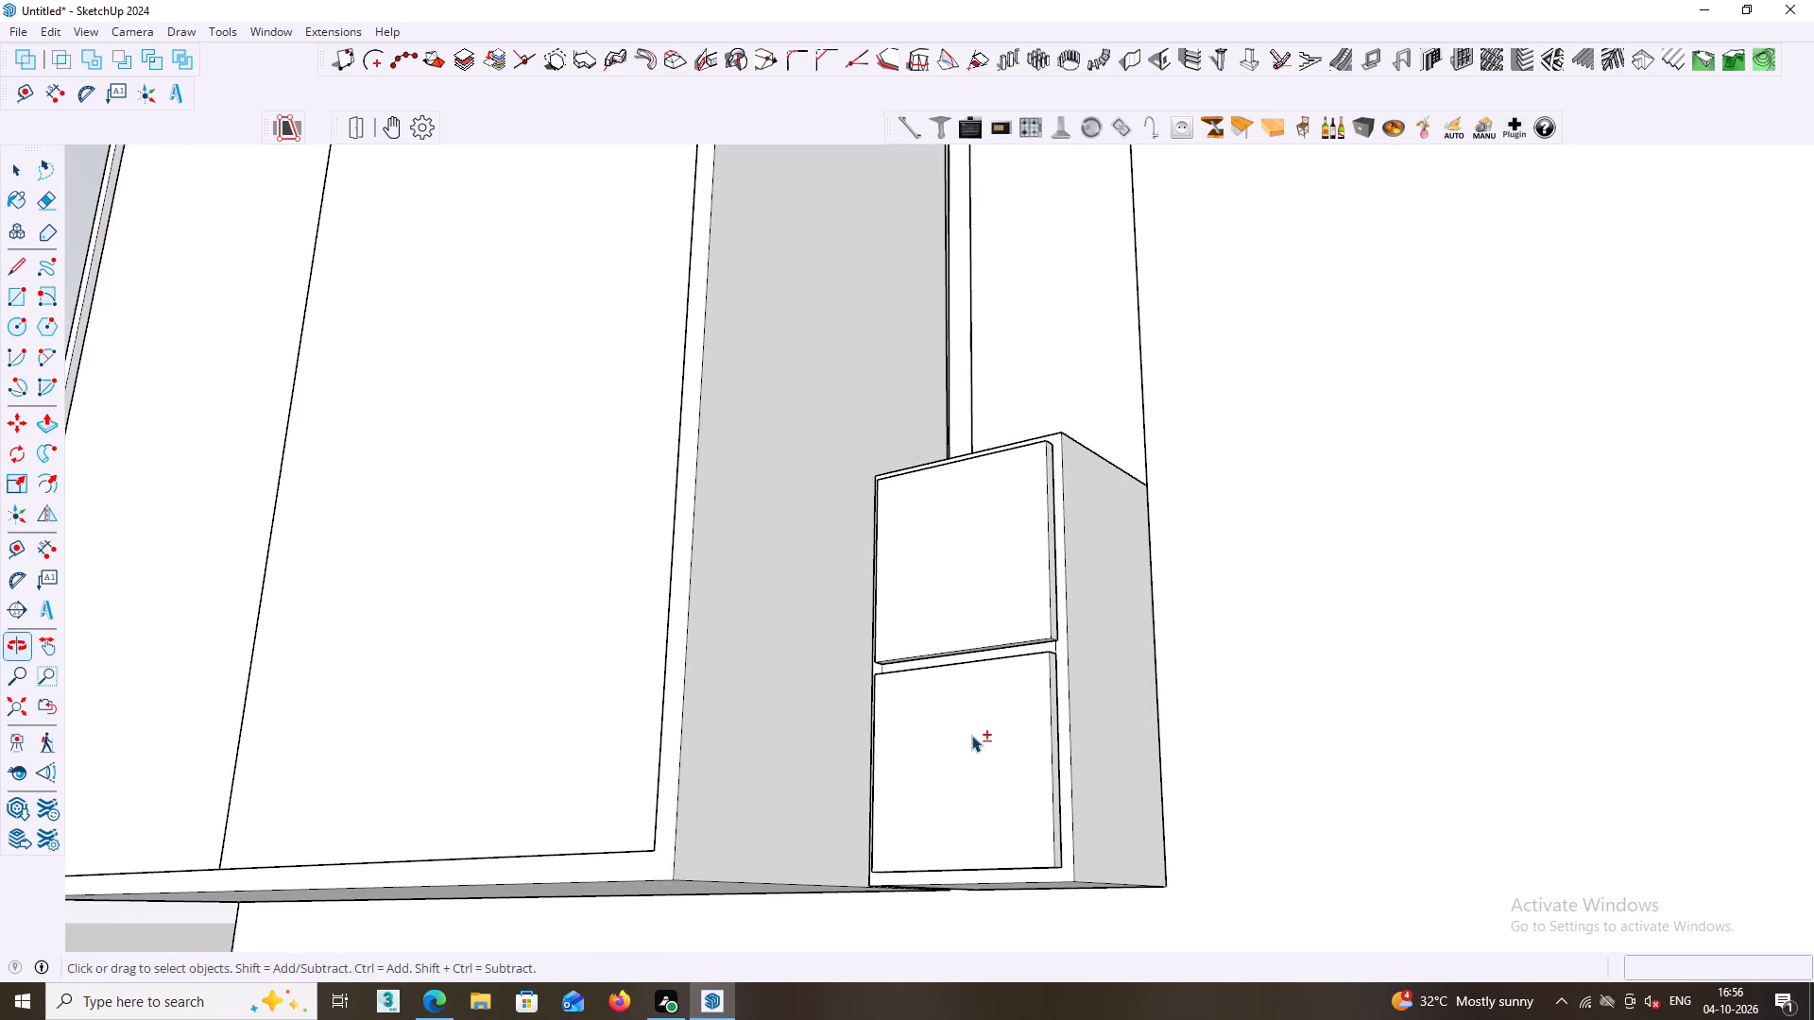
Open the lower door panel's group and pull its outer side face outward 3 mm.
middle_drag(991, 722, 949, 819)
scroll(1046, 631, up, 6)
middle_drag(1046, 628, 1058, 602)
middle_drag(1052, 725, 1001, 523)
middle_drag(986, 606, 979, 674)
scroll(982, 669, up, 4)
middle_click(983, 668)
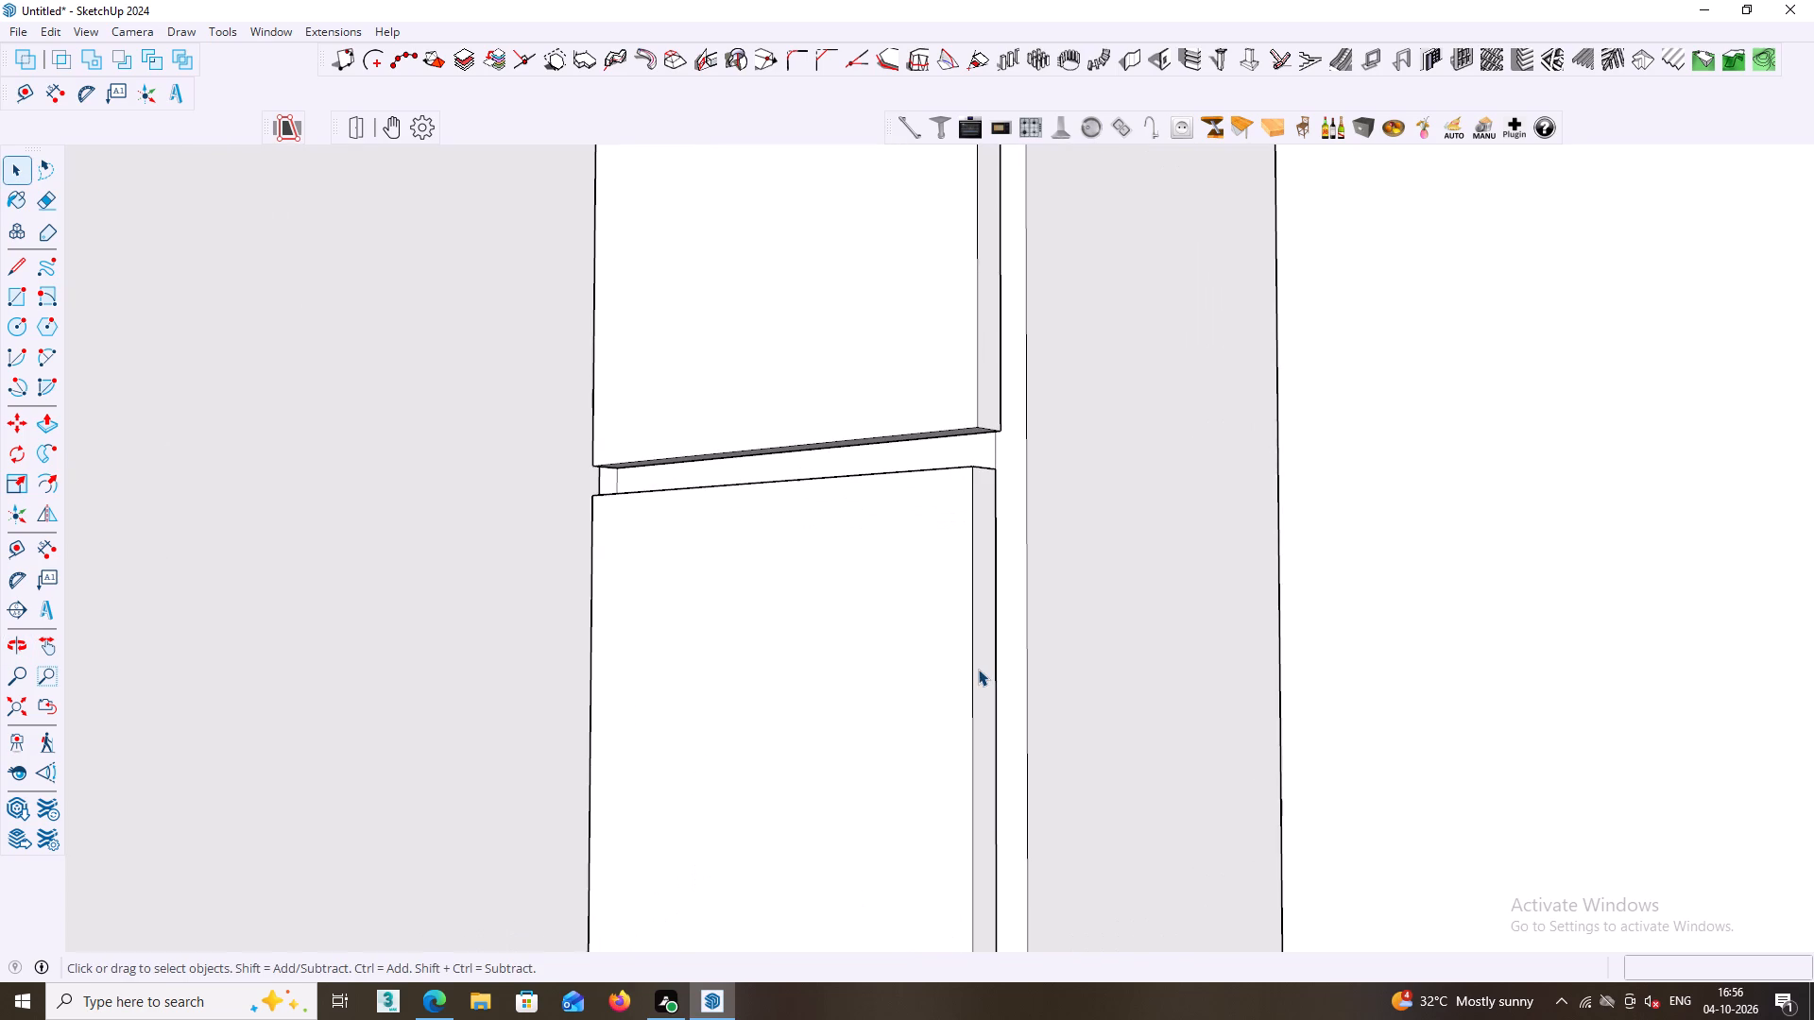
click(978, 669)
double_click(978, 669)
click(981, 672)
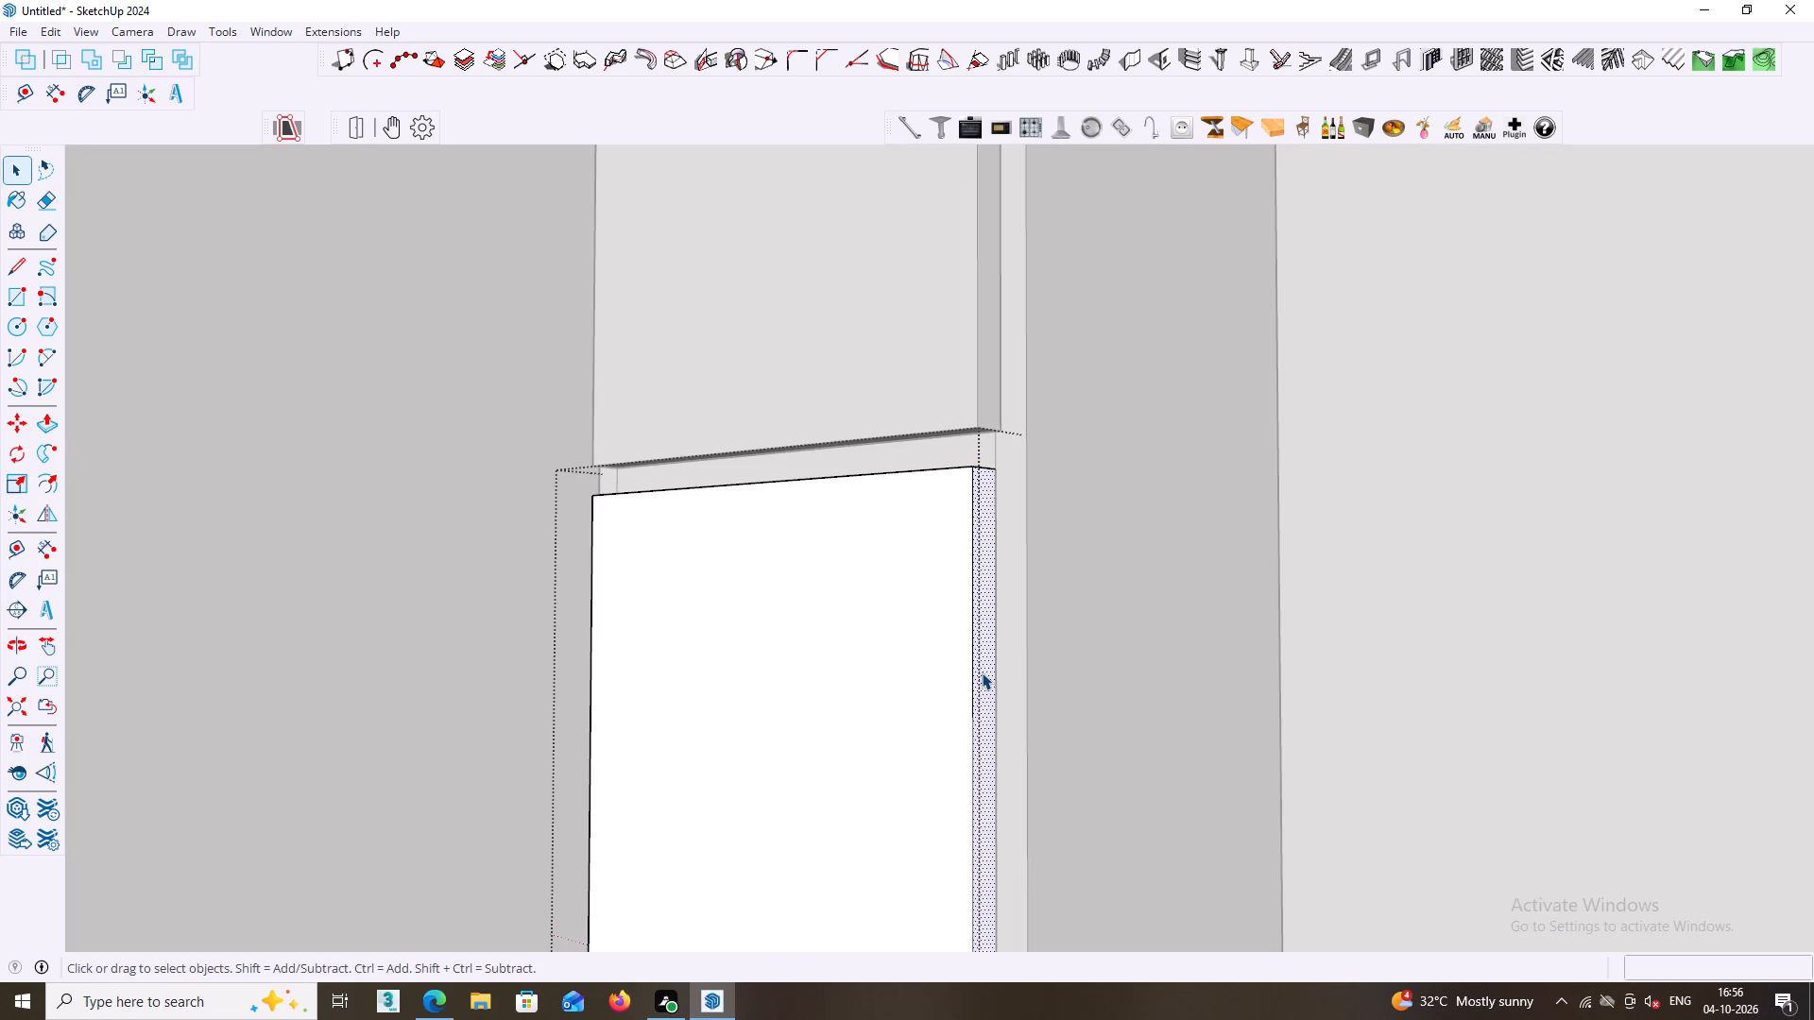
key(p)
double_click(982, 672)
key(space)
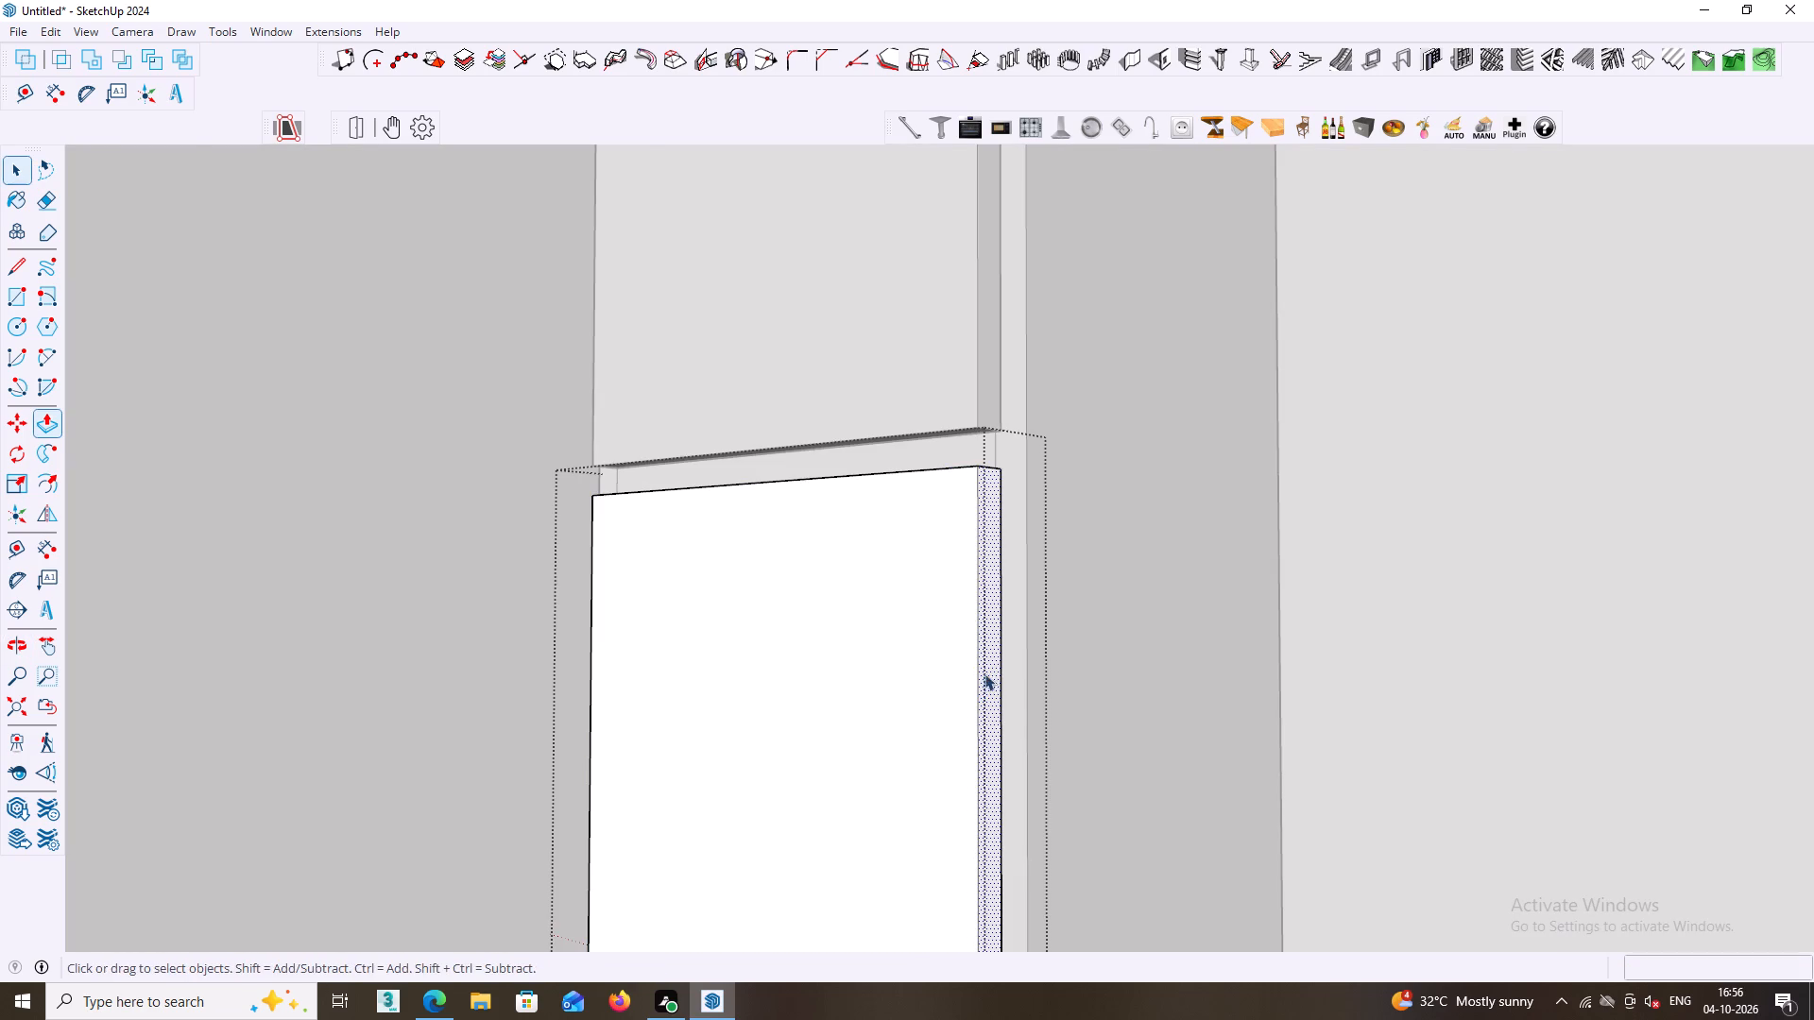
Pull the lower door panel's top face up by the same 3 mm.
scroll(987, 674, down, 3)
middle_drag(993, 685, 978, 832)
scroll(935, 620, up, 5)
middle_click(944, 607)
middle_drag(955, 602, 951, 687)
scroll(951, 665, up, 4)
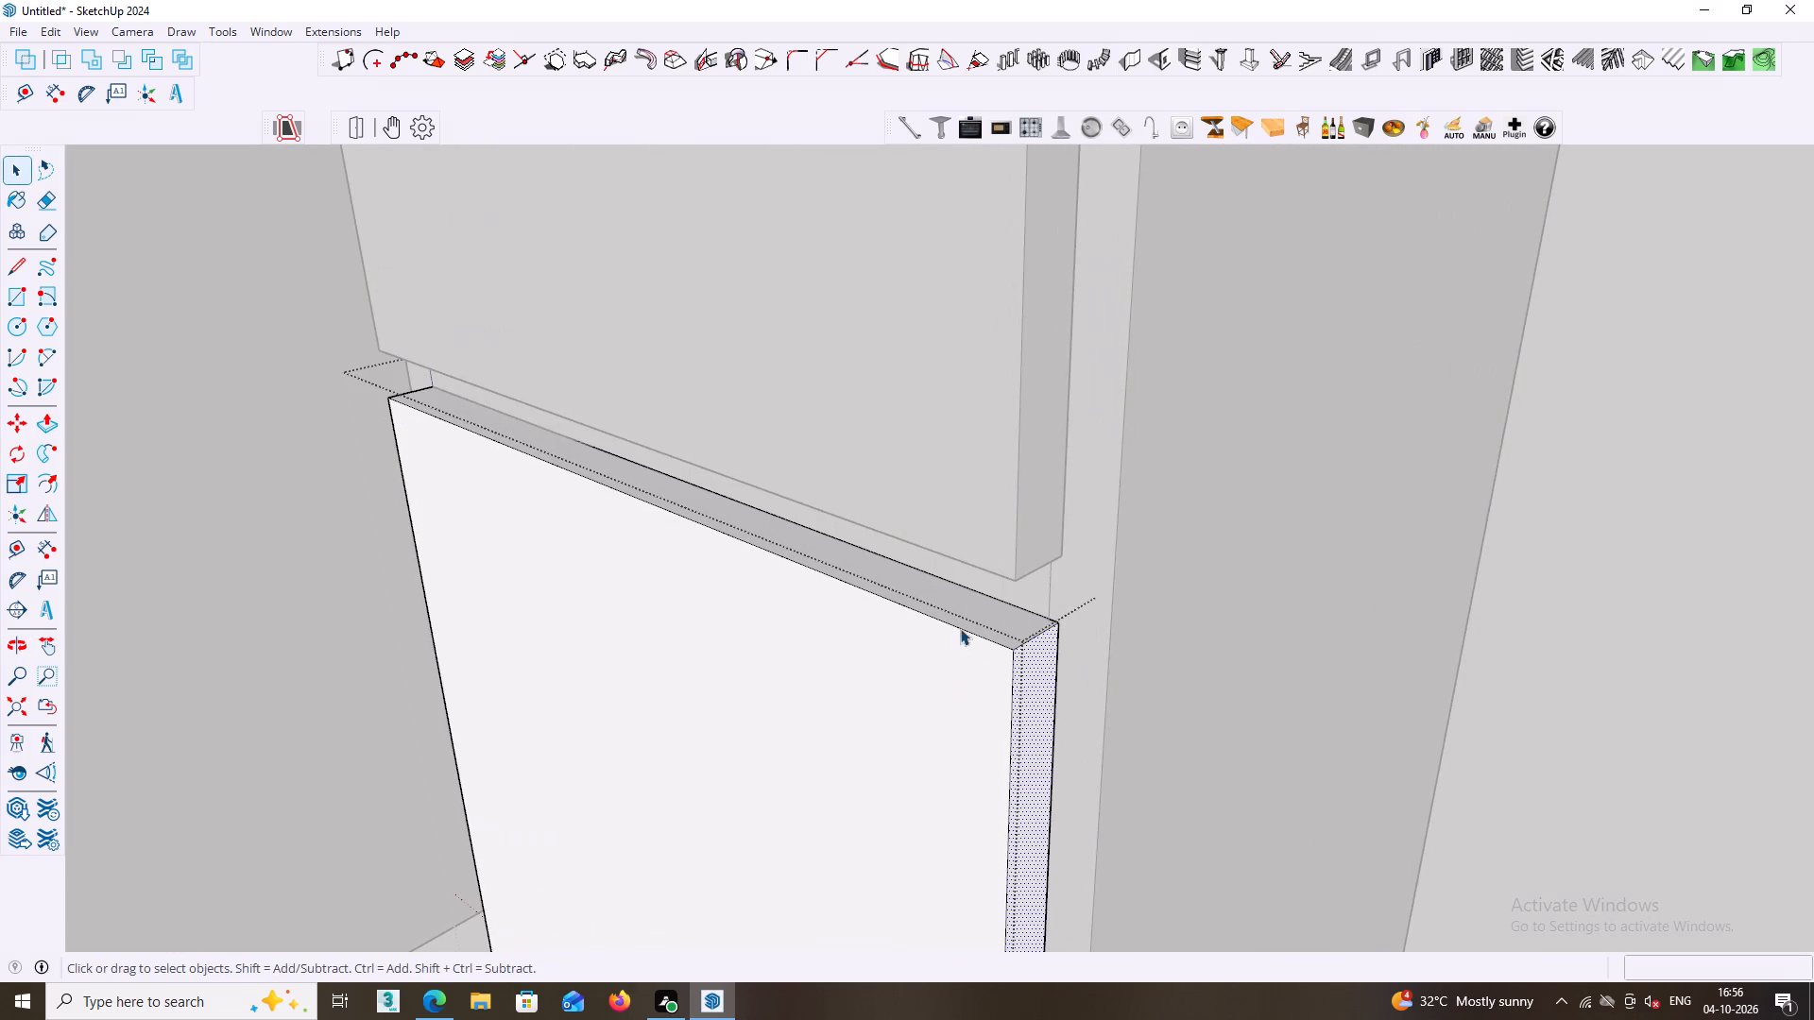
click(963, 610)
key(p)
double_click(964, 610)
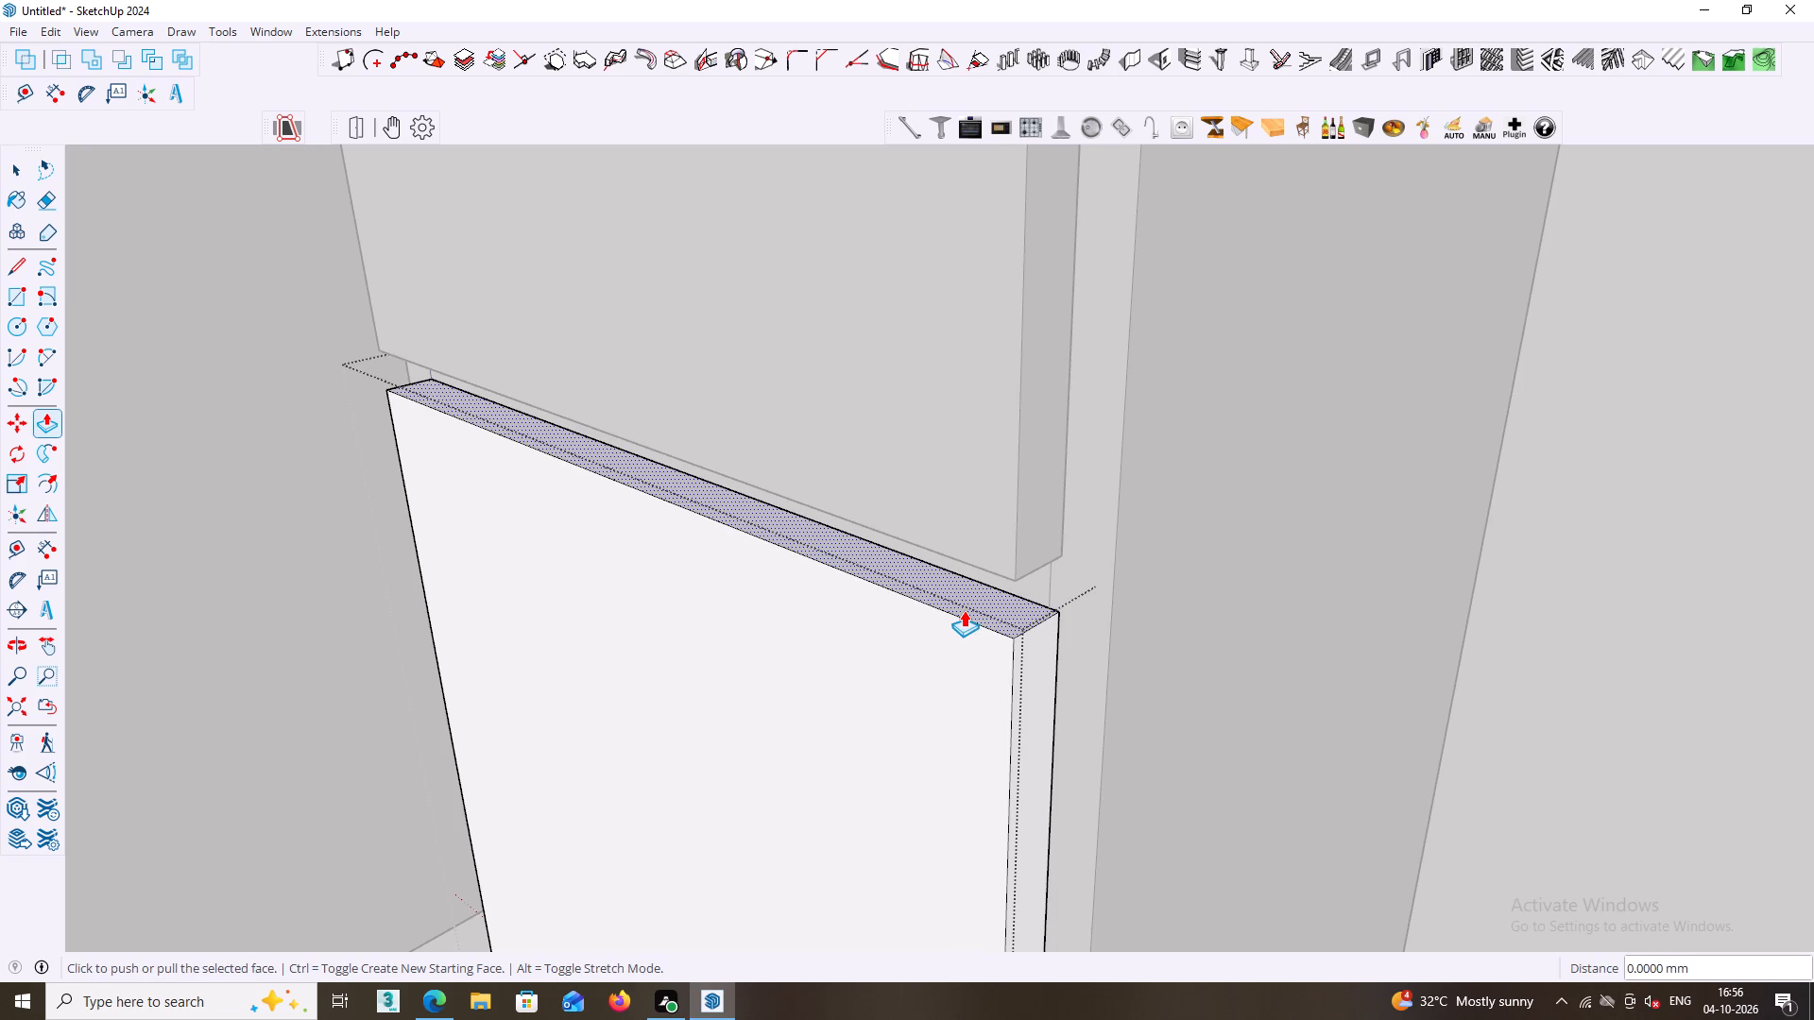
key(space)
Open the upper door panel's group, pull its bottom face down 3 mm, and close the group.
scroll(967, 628, down, 2)
middle_drag(974, 633, 1057, 550)
scroll(995, 538, down, 3)
middle_drag(1006, 532, 945, 378)
scroll(974, 413, up, 2)
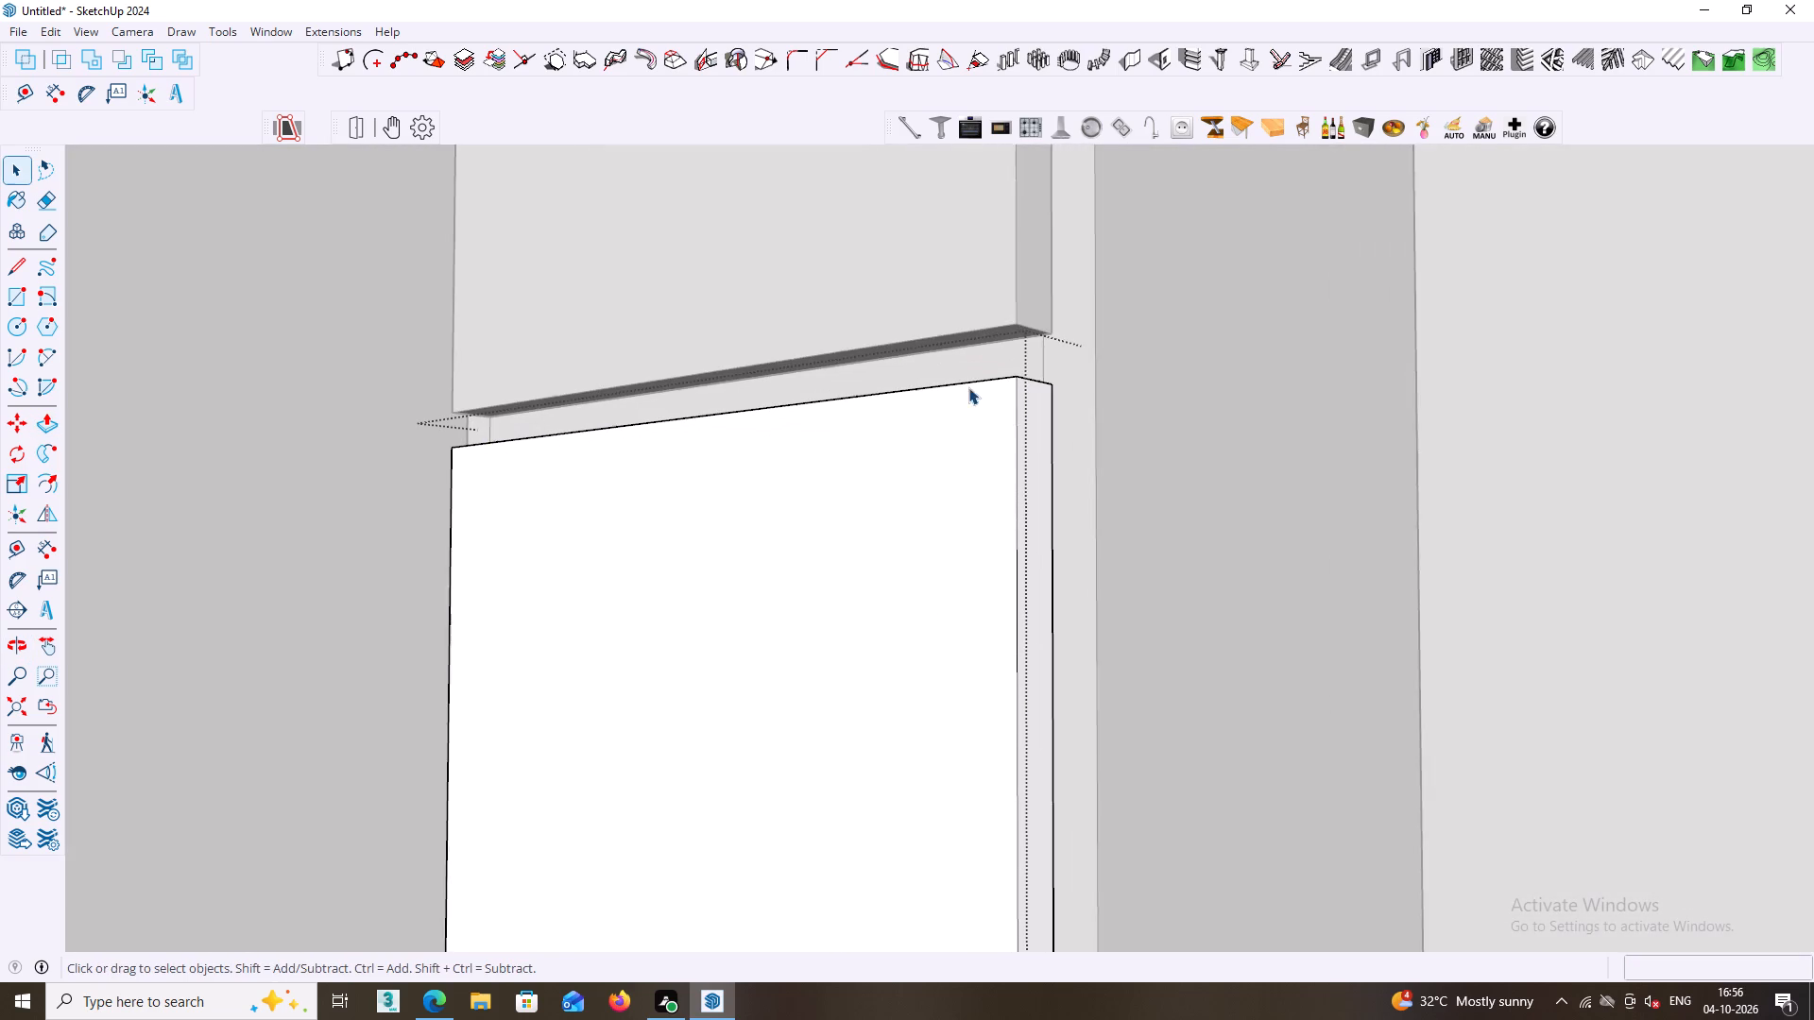
scroll(968, 387, up, 2)
click(929, 342)
click(937, 336)
click(940, 339)
click(948, 341)
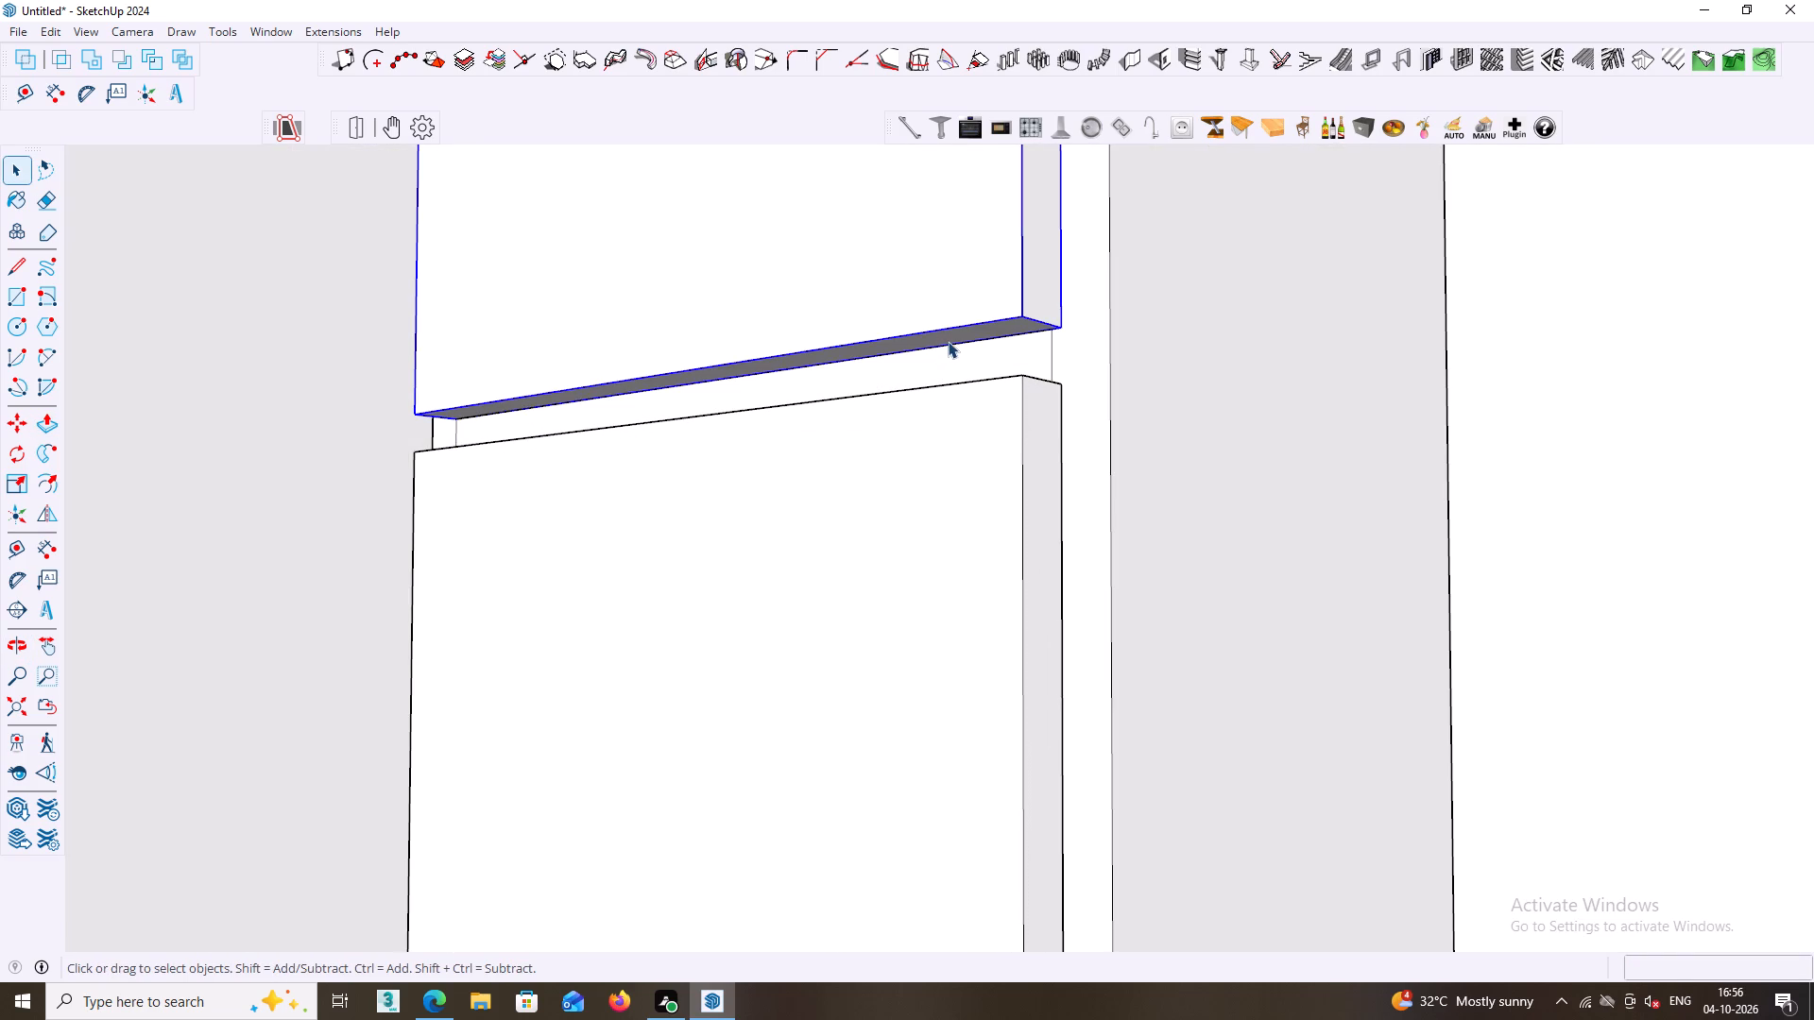
scroll(957, 321, up, 5)
middle_drag(957, 319, 956, 299)
click(961, 322)
double_click(964, 329)
triple_click(969, 335)
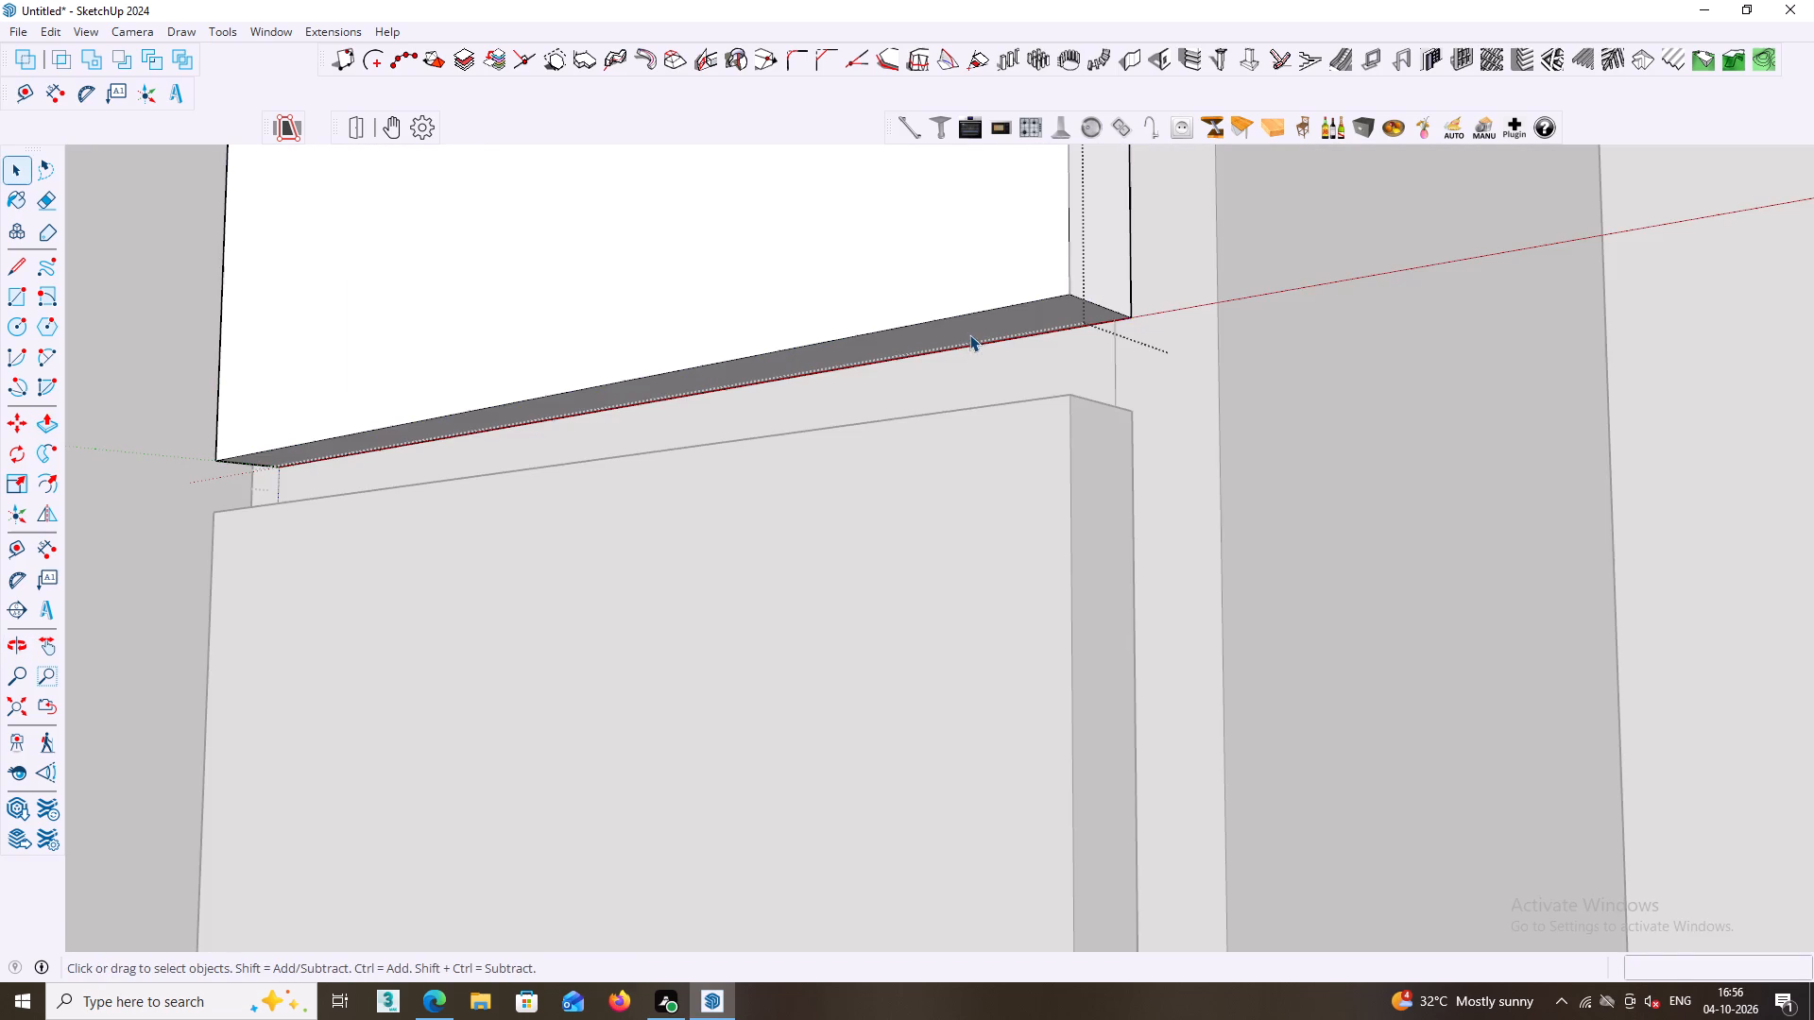
click(978, 333)
key(p)
double_click(979, 333)
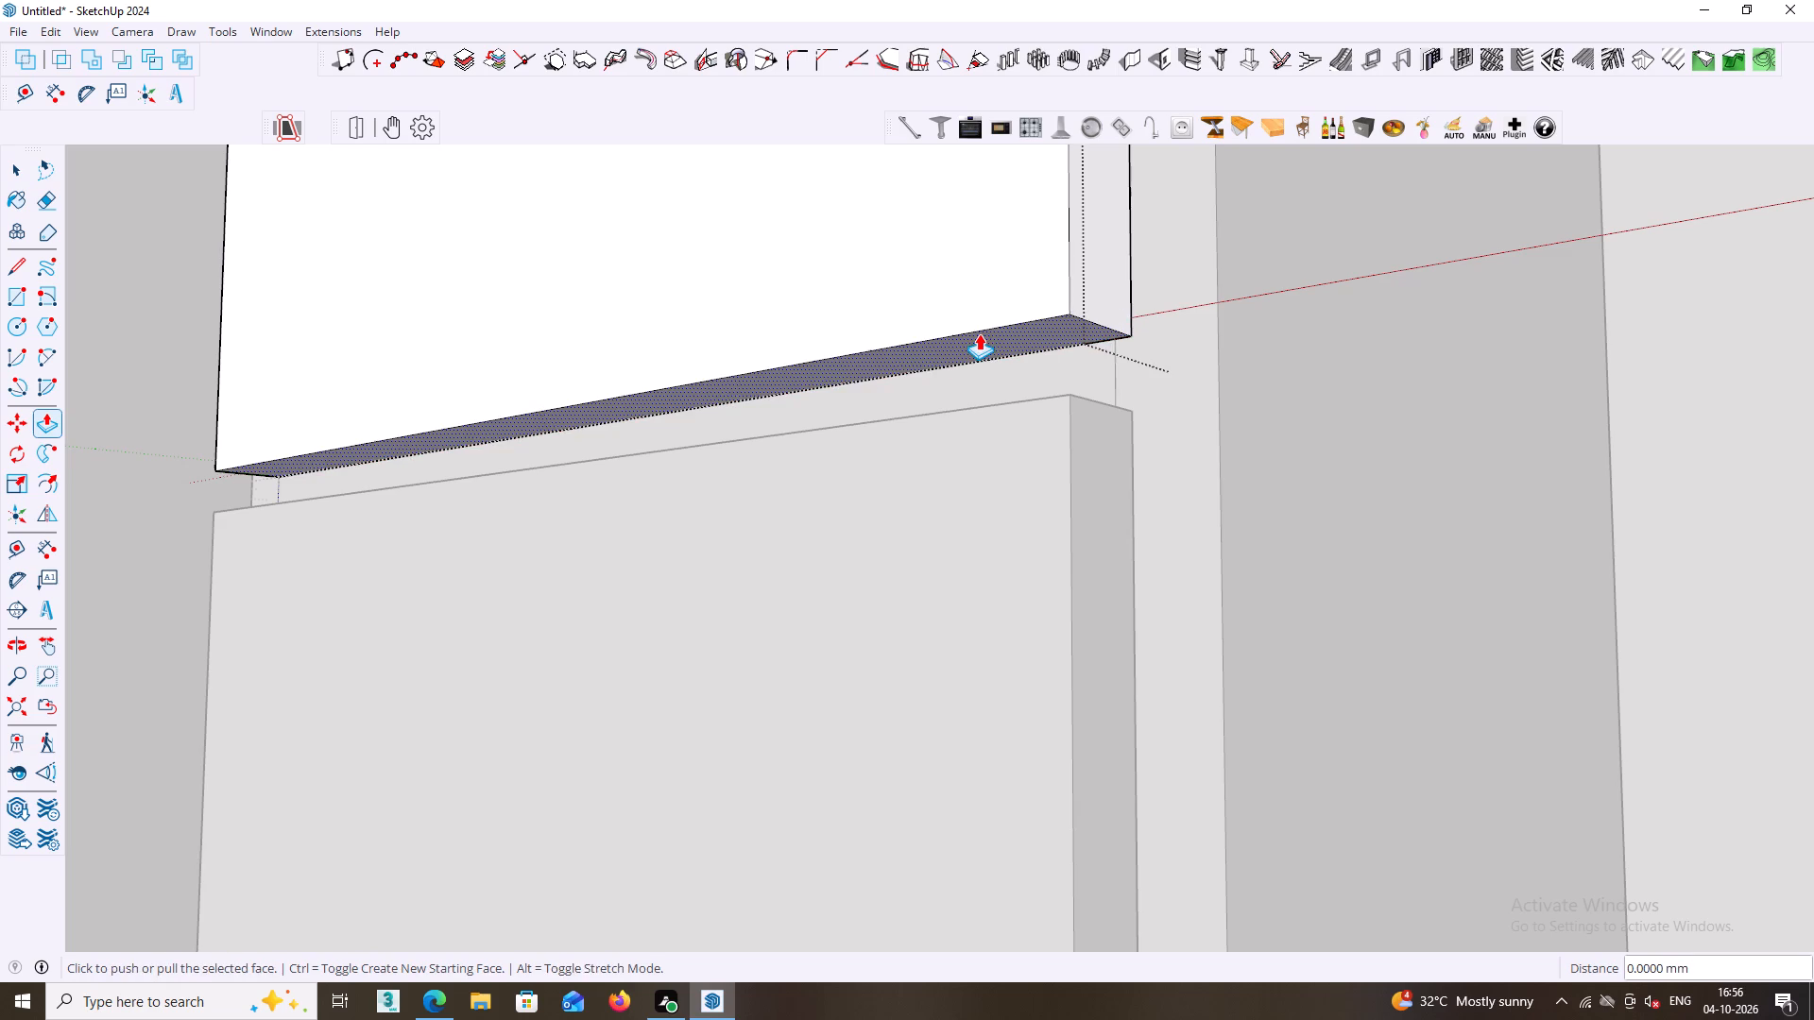
key(space)
middle_drag(983, 356, 992, 393)
scroll(983, 356, down, 12)
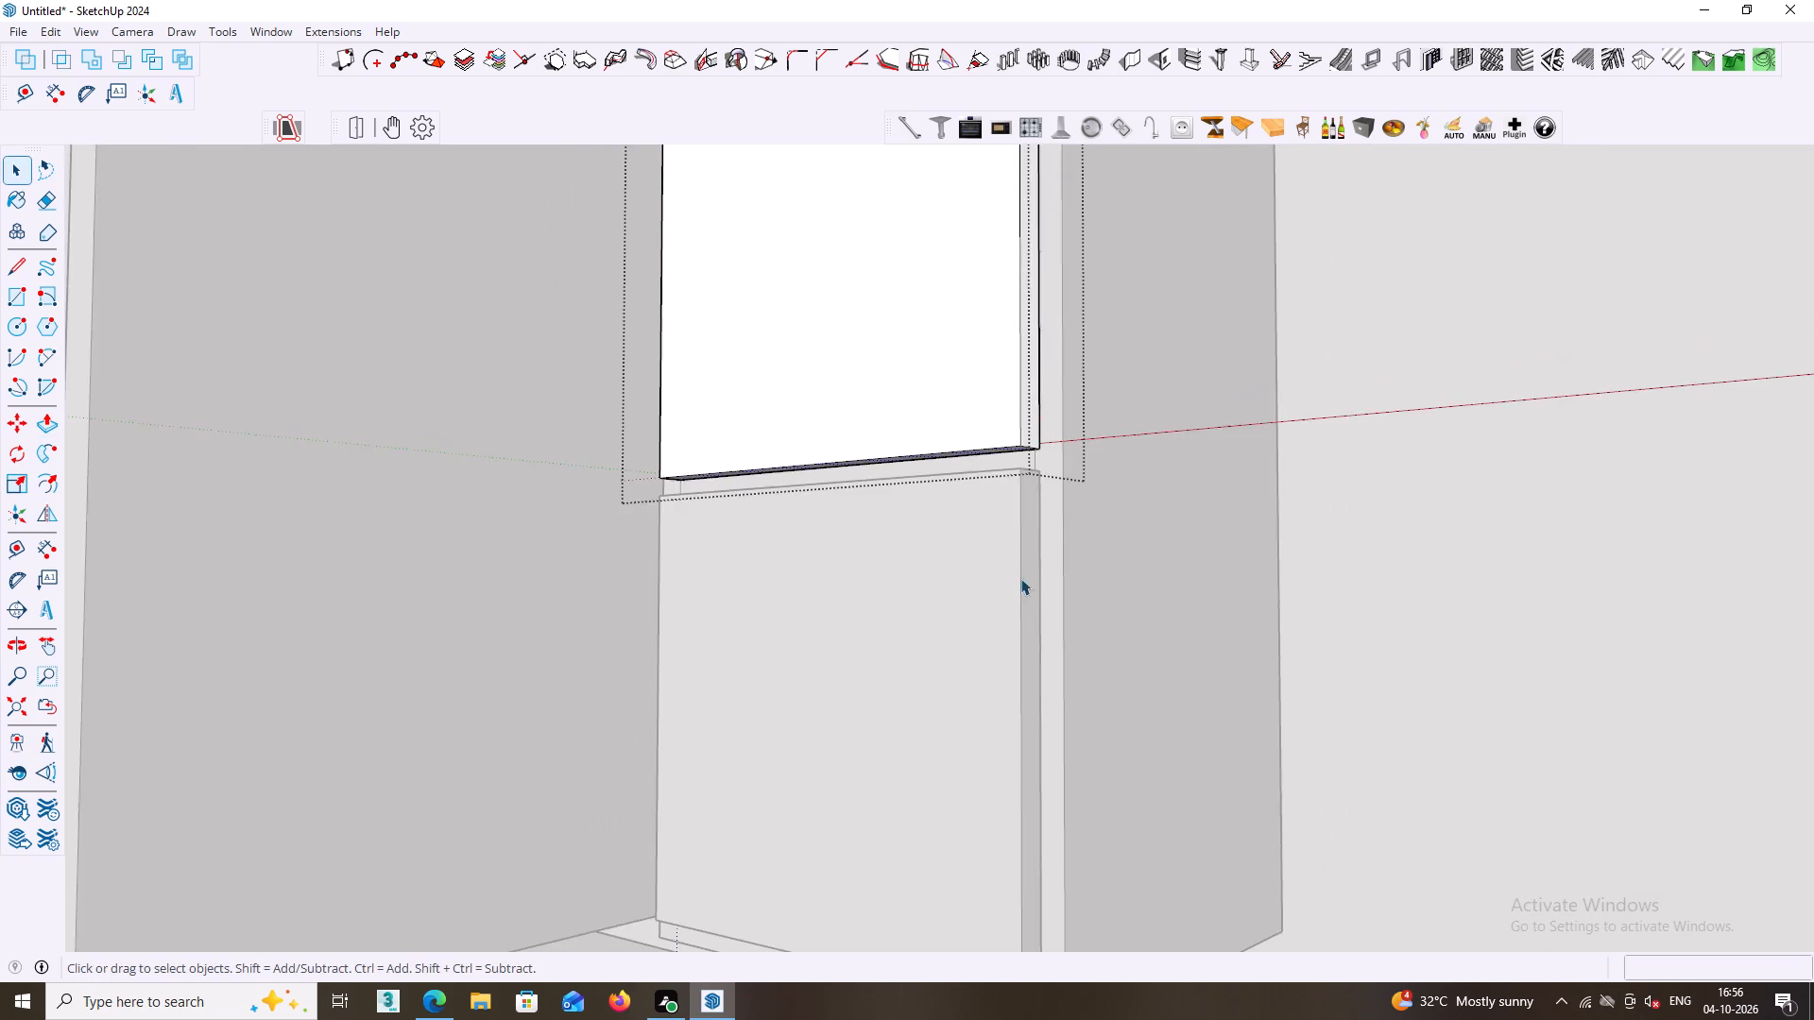
scroll(1020, 578, down, 2)
click(1233, 576)
Open the lower door panel's group, pull its bottom face down 3 mm, and close the group.
middle_drag(1206, 574, 1205, 389)
shift+middle_drag(918, 911, 981, 627)
scroll(983, 599, up, 3)
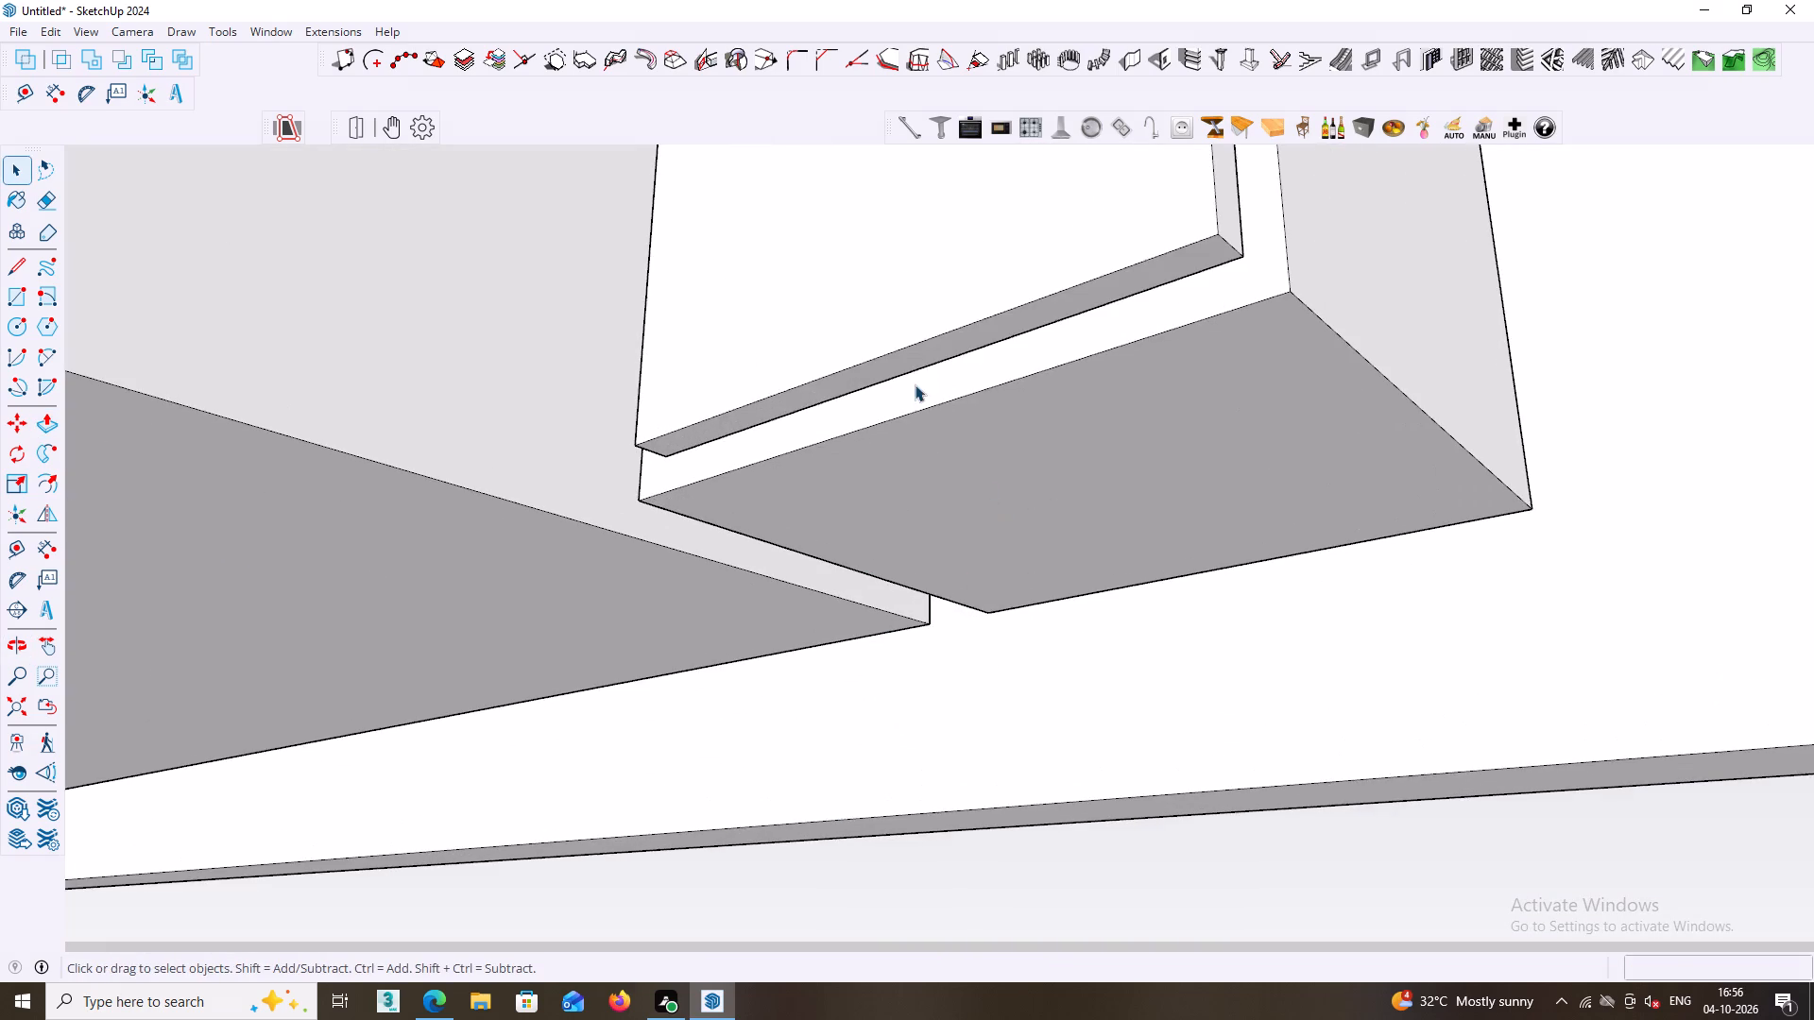
scroll(906, 363, up, 6)
middle_click(906, 362)
double_click(910, 356)
triple_click(916, 357)
double_click(925, 364)
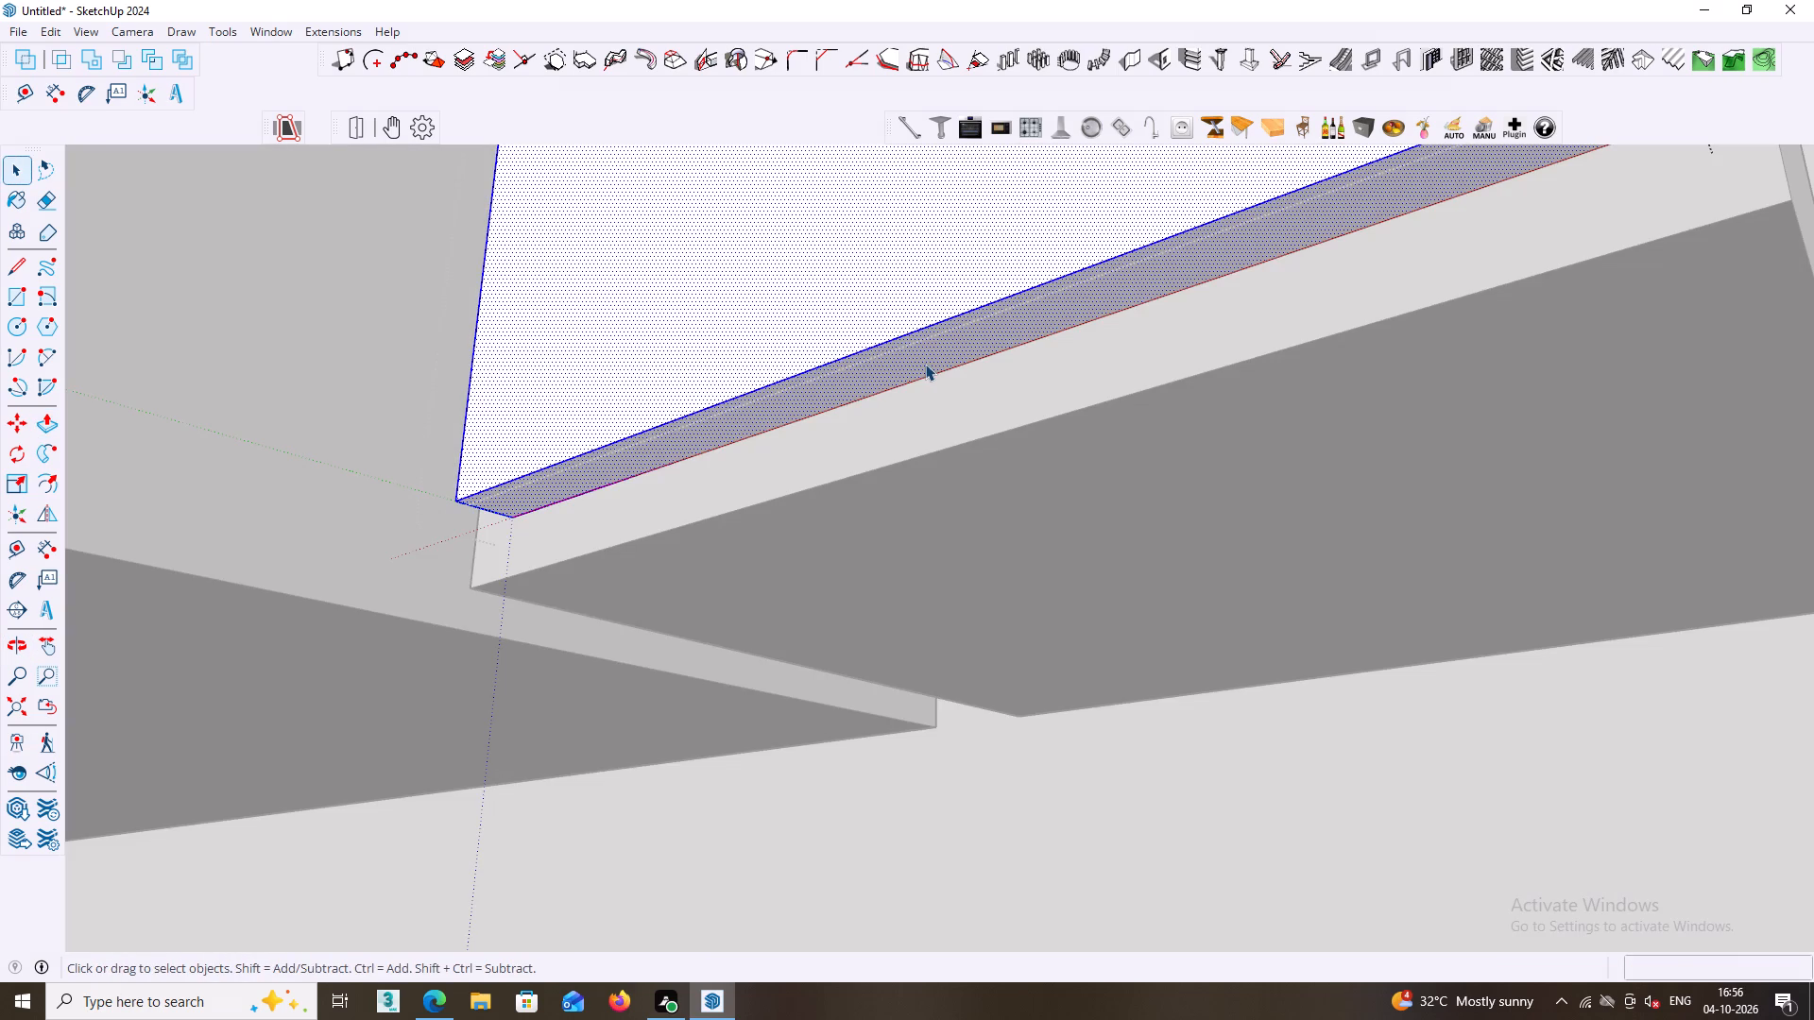
click(925, 364)
key(p)
double_click(925, 364)
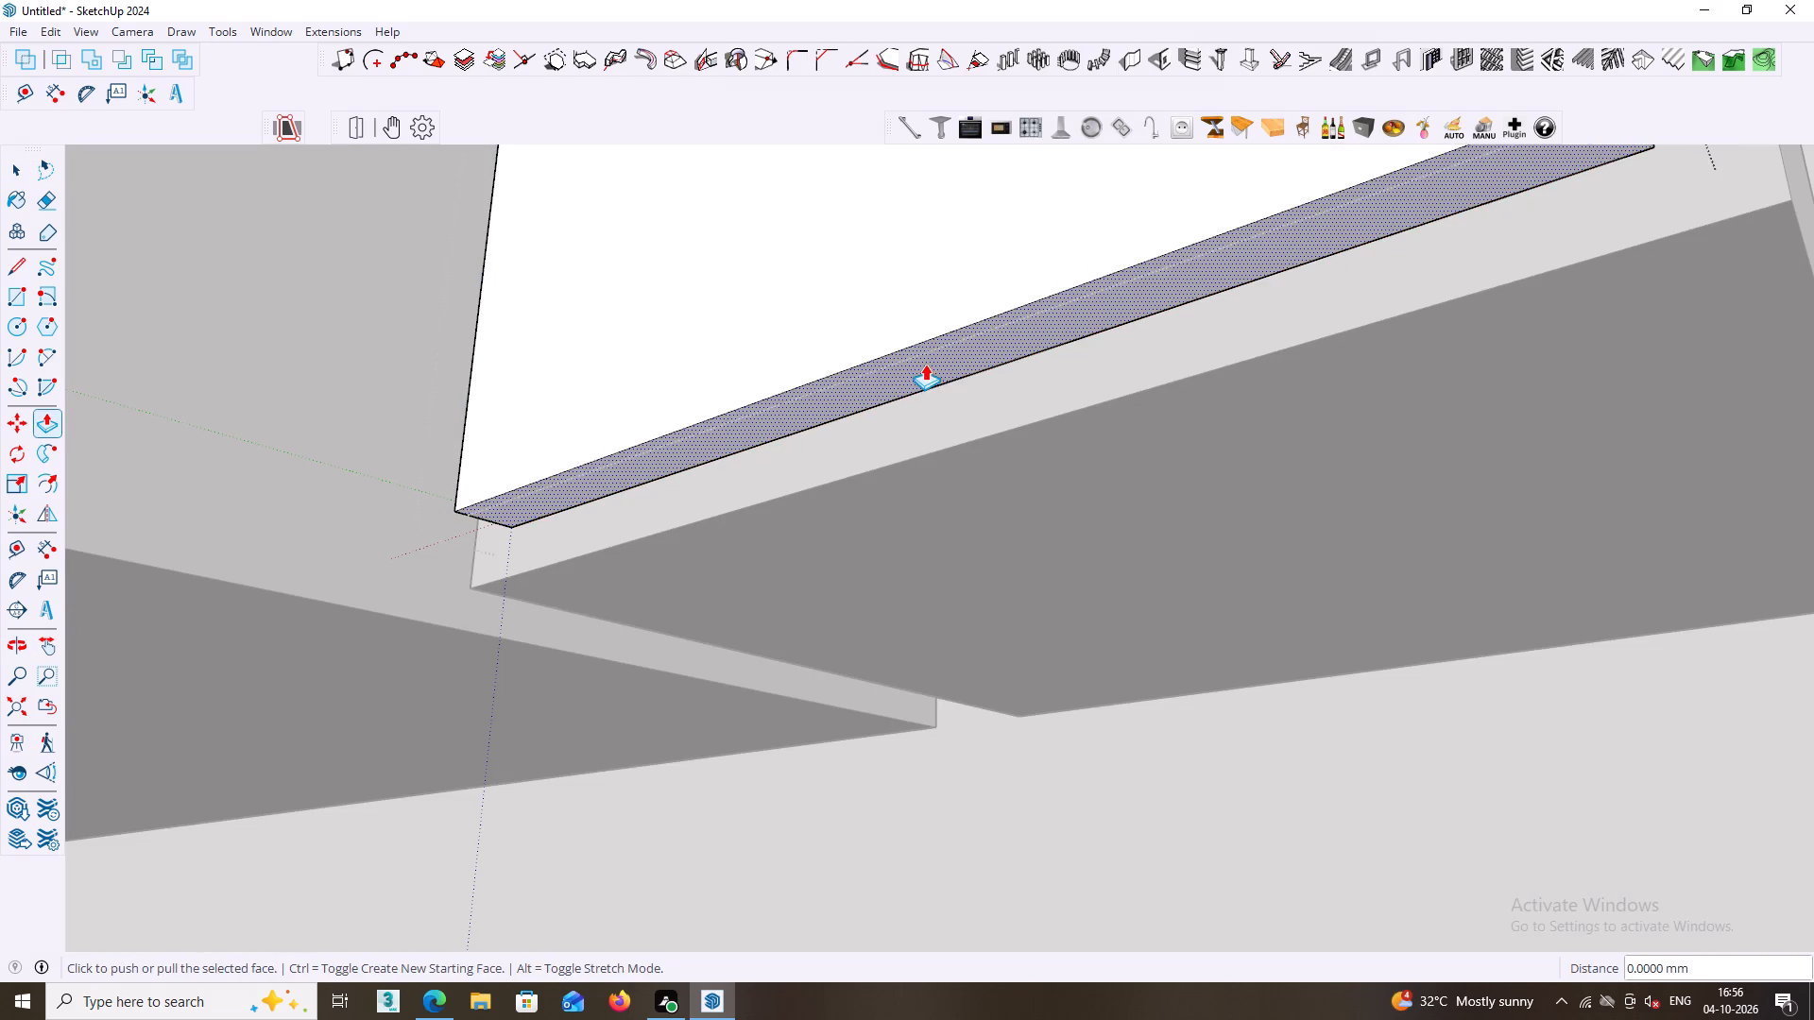
scroll(927, 370, down, 4)
middle_drag(934, 474, 933, 524)
key(space)
click(957, 705)
Pull the lower door panel's side face nearest the wardrobe outward 3 mm inside its group, then return to the whole model.
middle_drag(950, 702, 1109, 814)
scroll(950, 702, down, 1)
middle_drag(811, 662, 1067, 685)
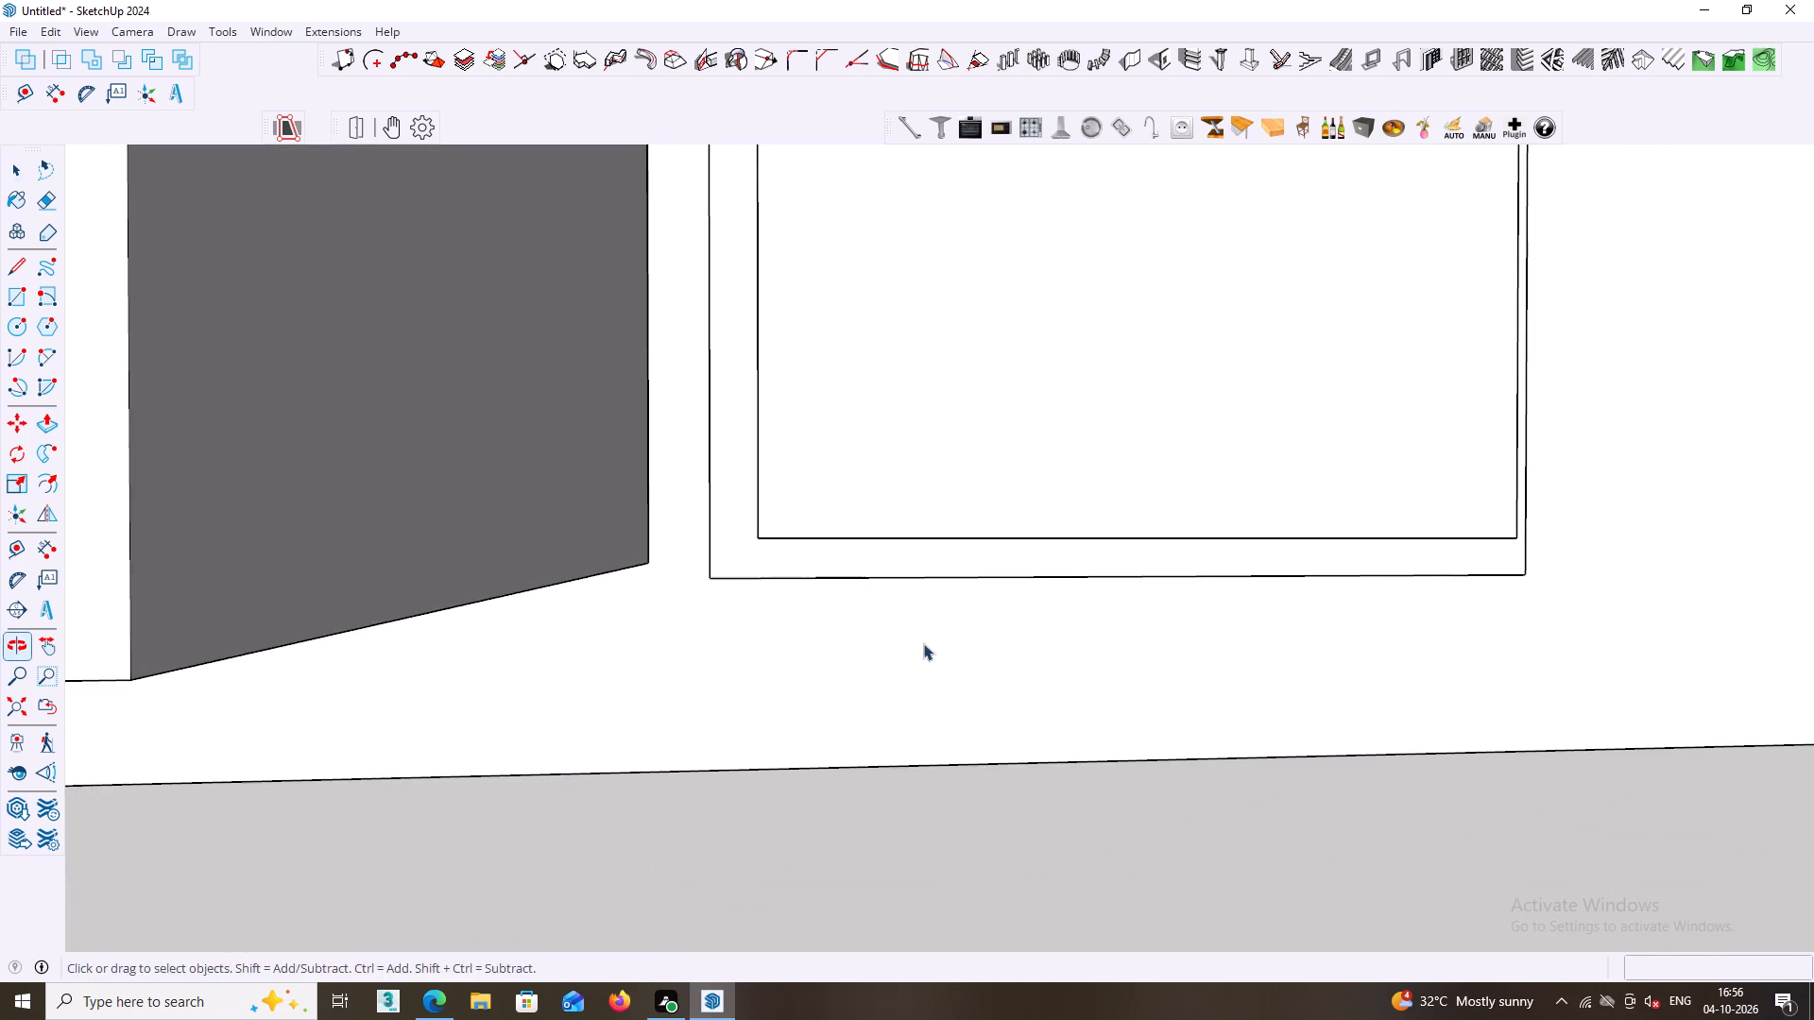
middle_drag(660, 567, 828, 546)
middle_drag(811, 516, 509, 552)
middle_drag(946, 530, 948, 548)
scroll(946, 530, down, 6)
middle_click(991, 531)
scroll(1200, 413, down, 2)
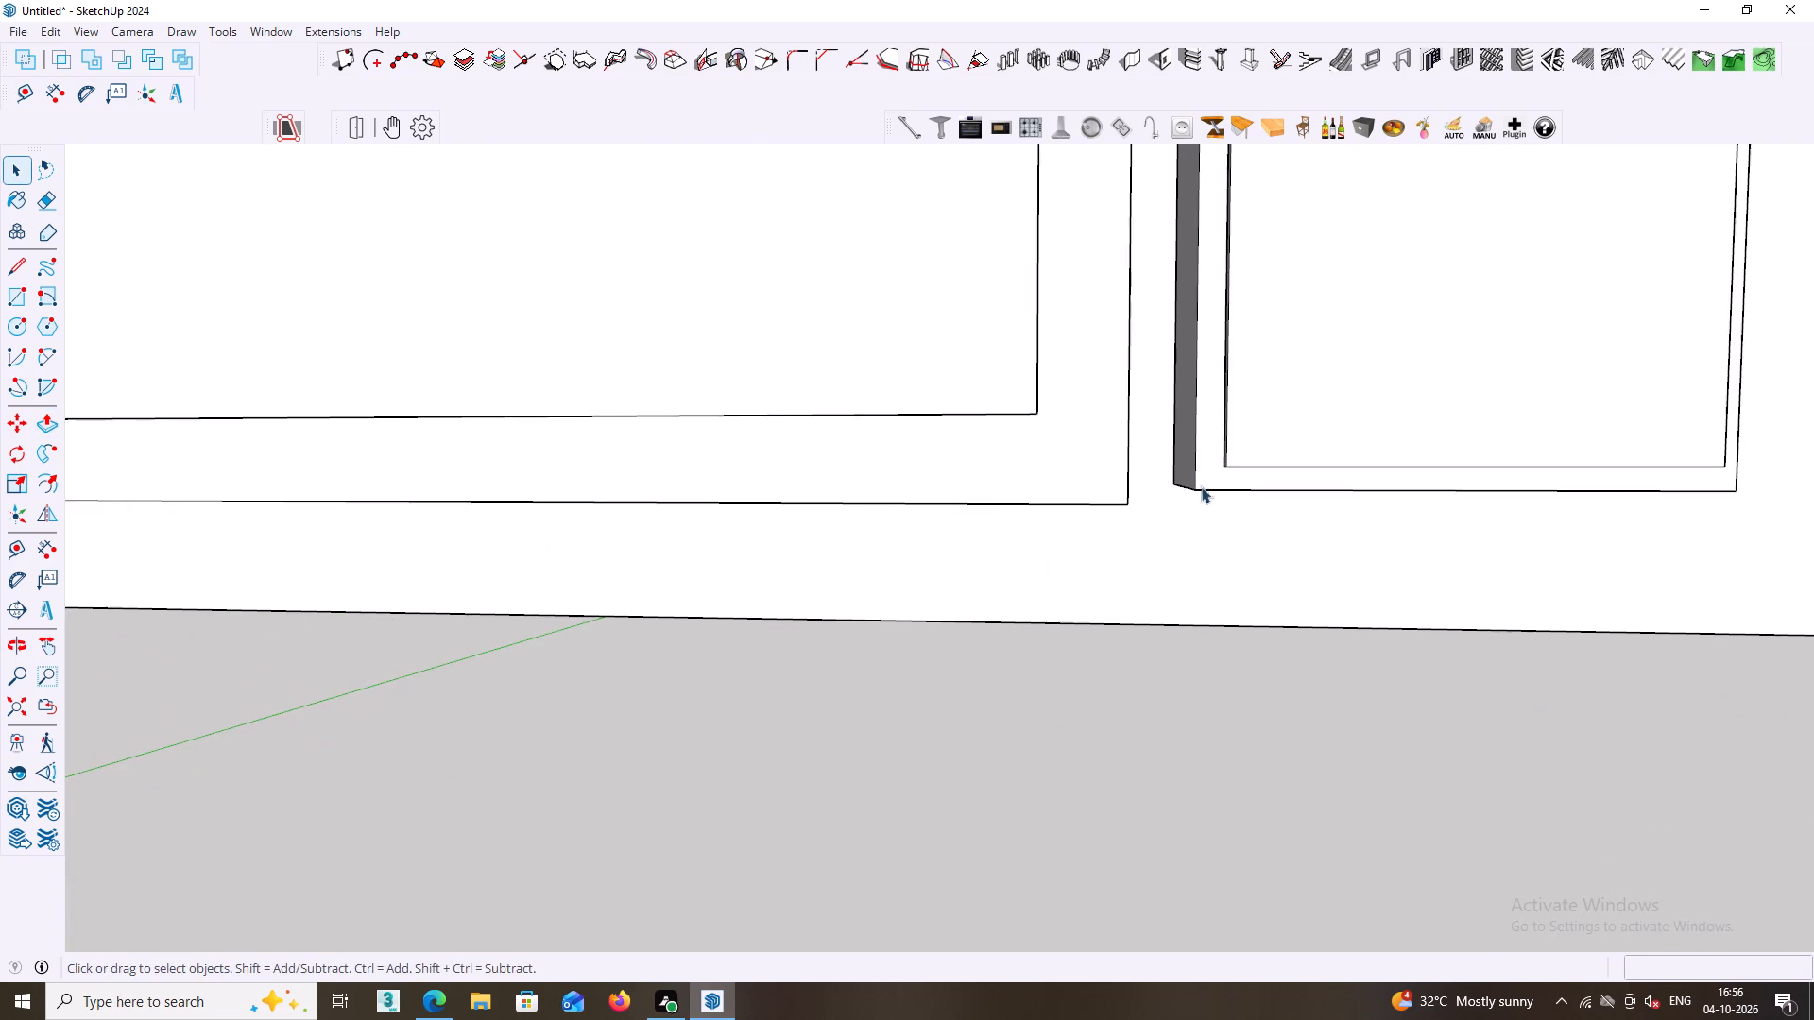
scroll(1201, 486, down, 7)
middle_click(1174, 469)
scroll(1189, 384, up, 12)
middle_drag(1187, 492, 1194, 496)
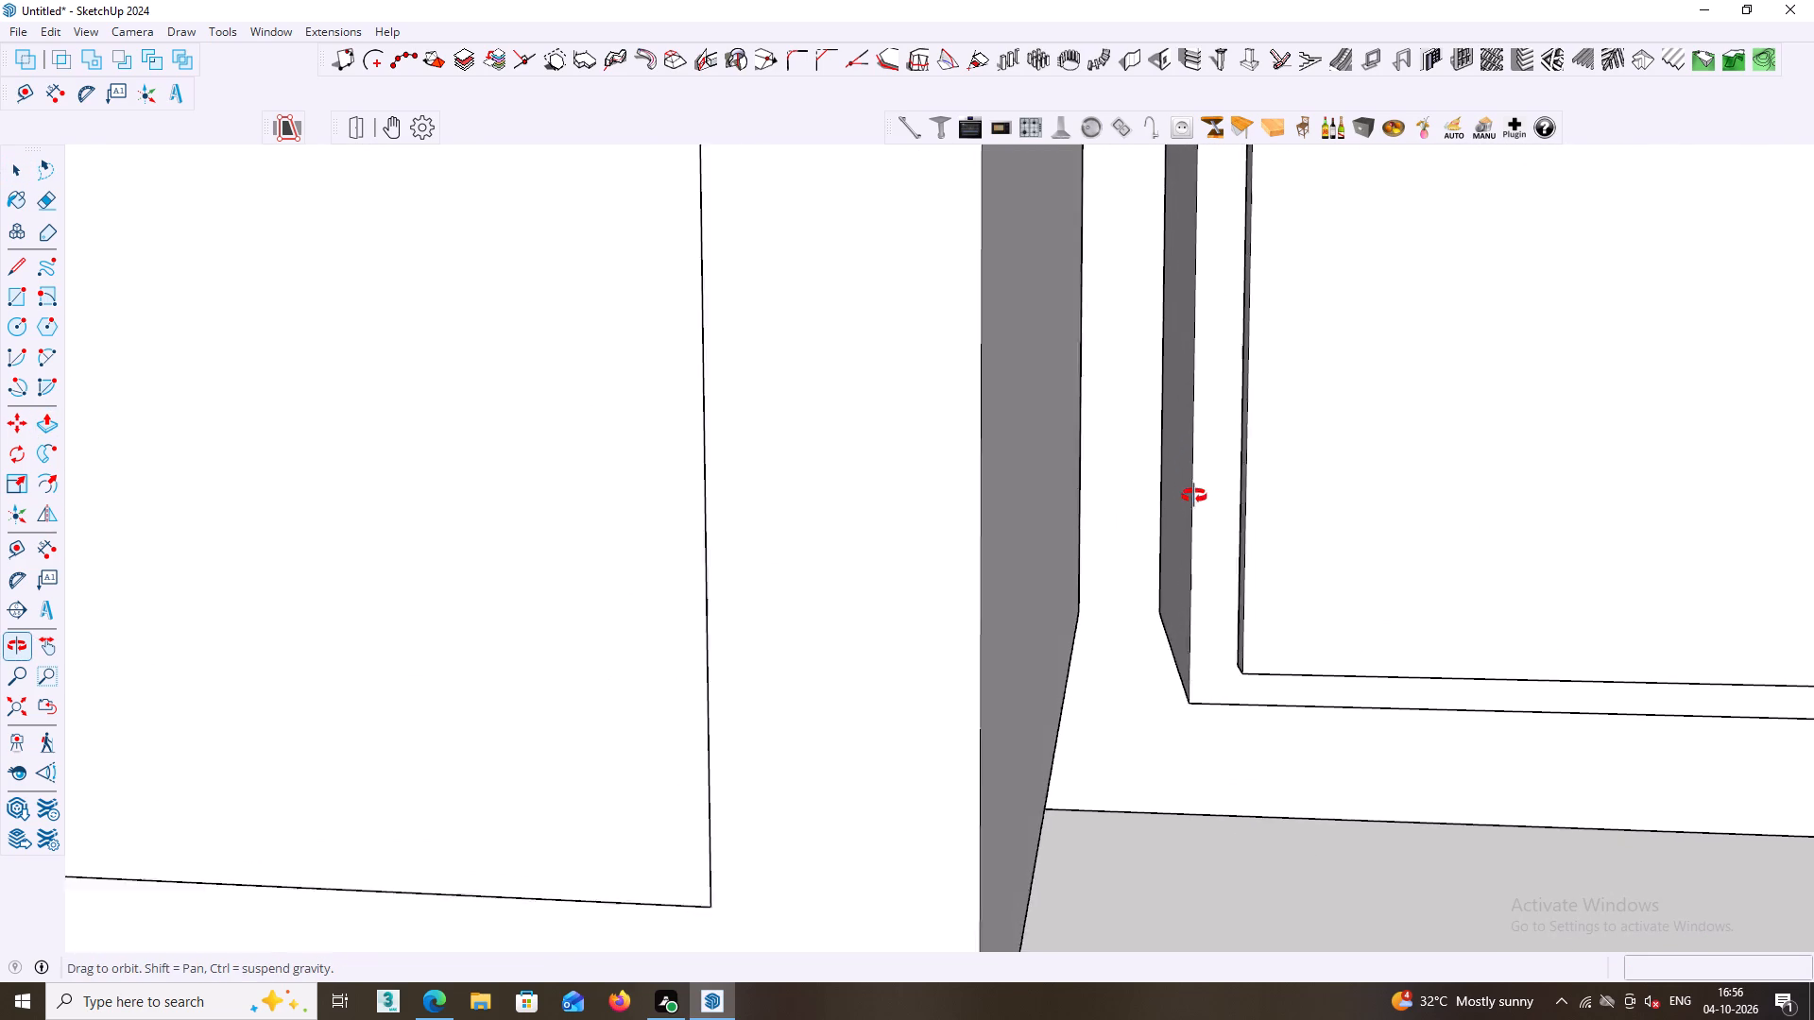
middle_drag(1194, 496, 1173, 488)
scroll(1228, 484, up, 6)
middle_drag(1230, 485, 1275, 503)
scroll(1263, 504, up, 3)
middle_drag(1245, 514, 1313, 495)
double_click(1215, 528)
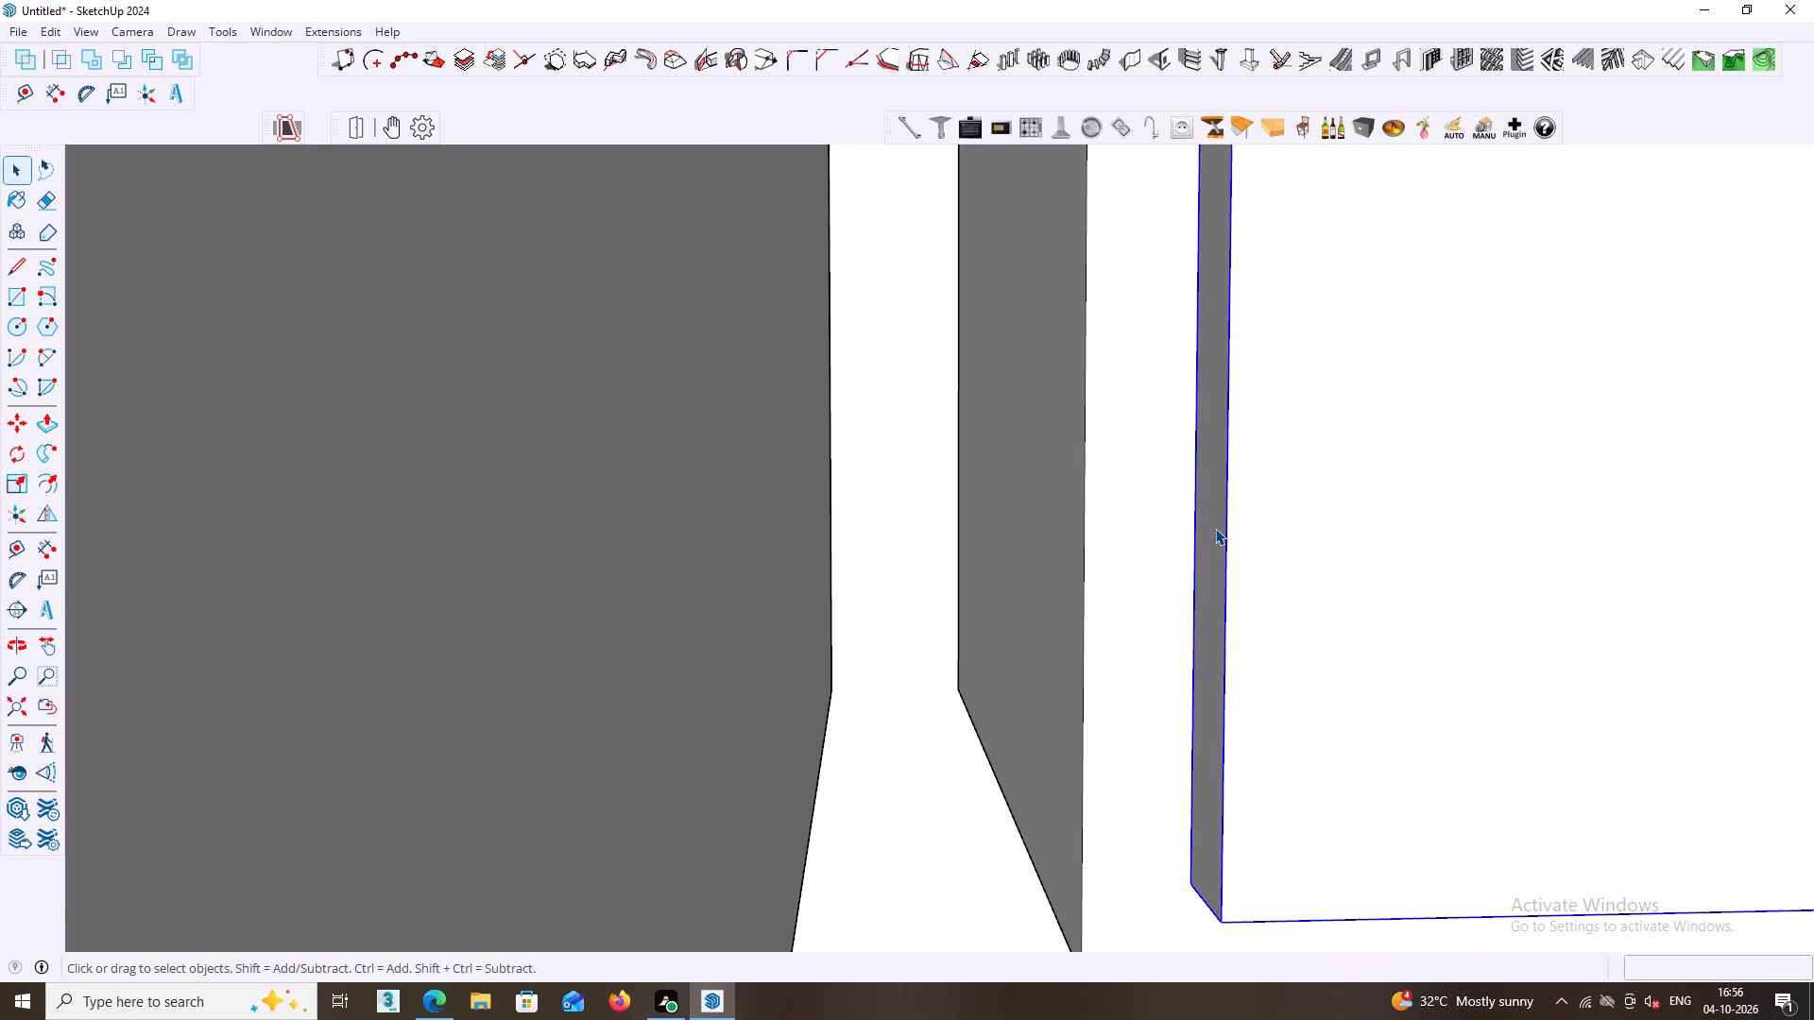
click(1215, 528)
click(1220, 527)
double_click(1220, 527)
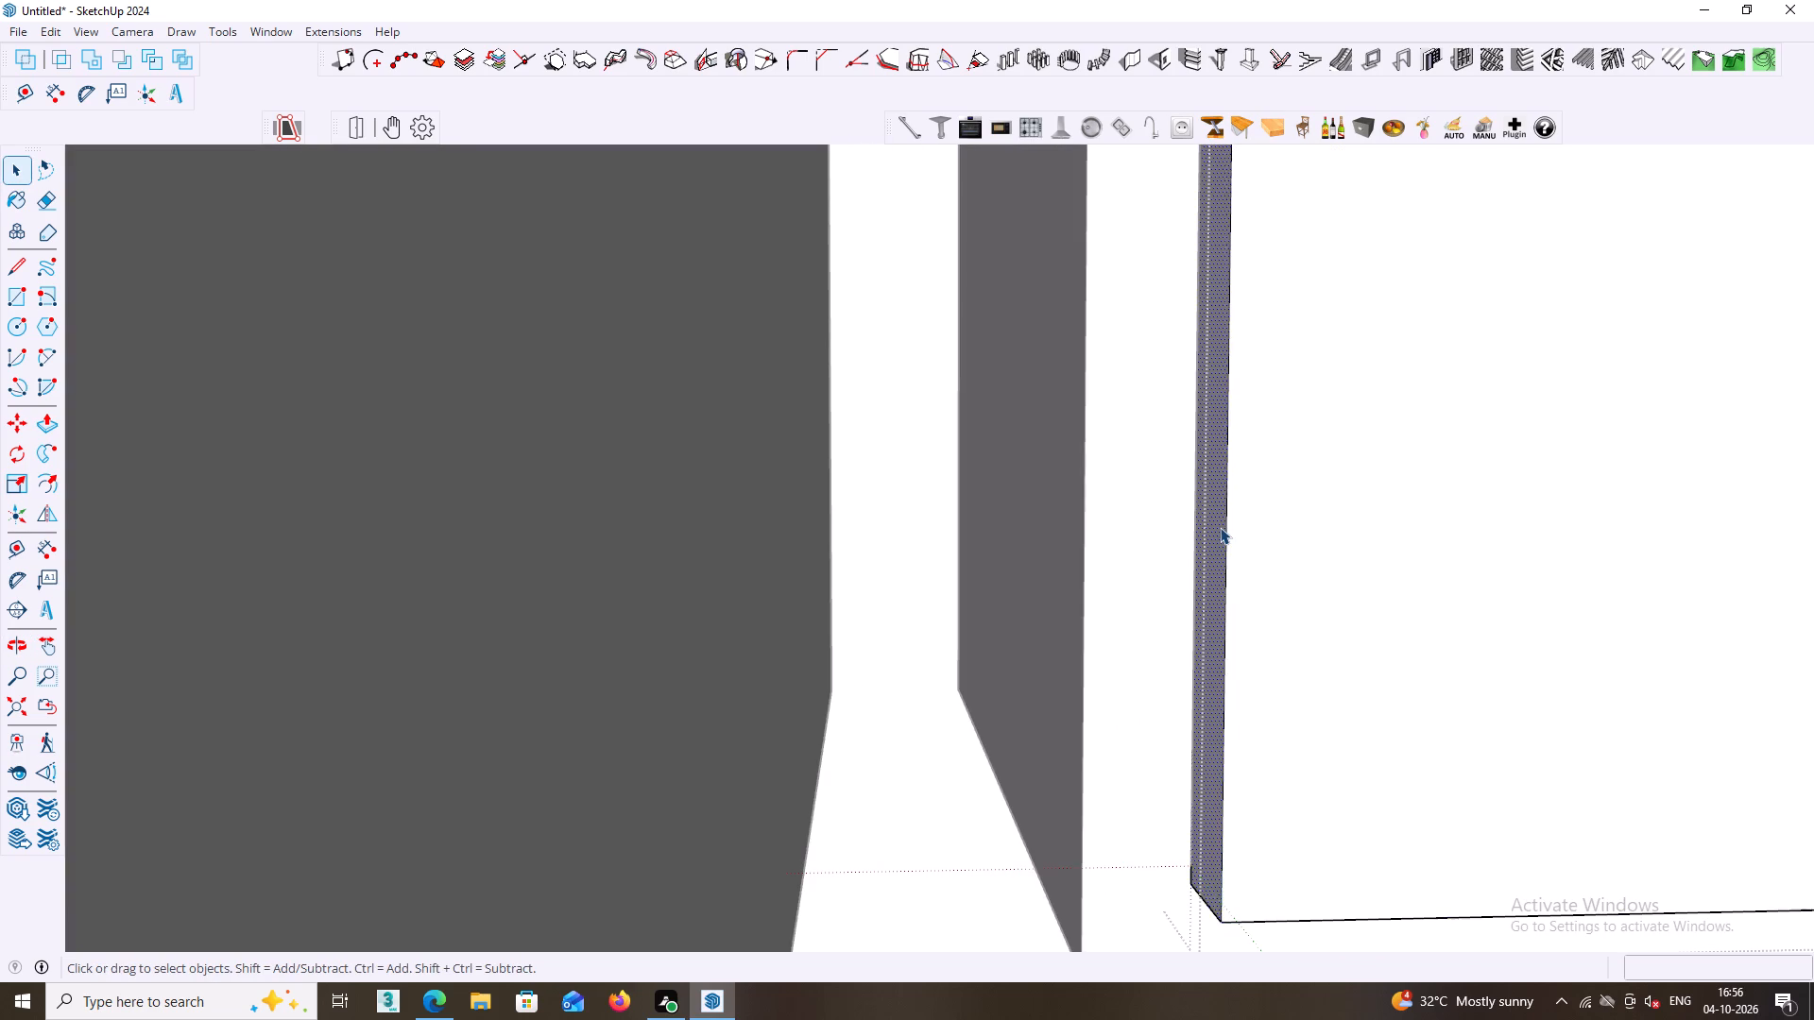
key(p)
double_click(1220, 527)
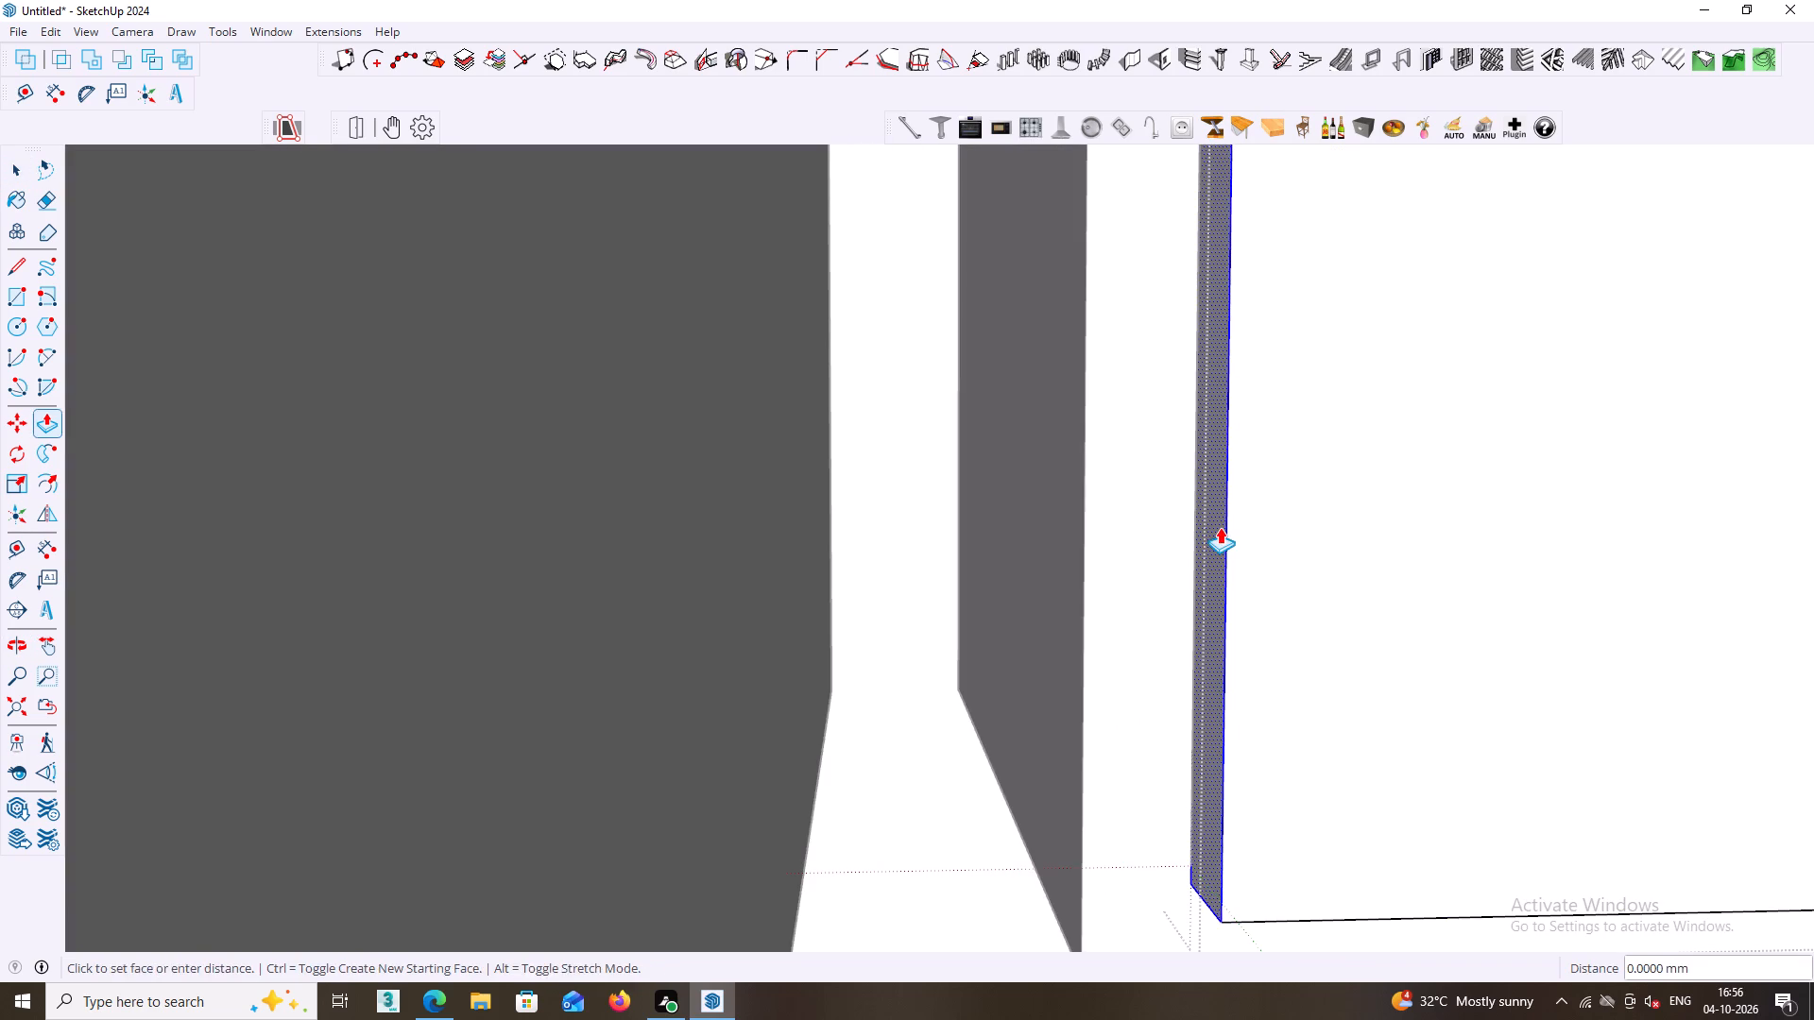
key(space)
scroll(1219, 530, down, 16)
middle_drag(1238, 612, 1235, 622)
middle_click(1227, 590)
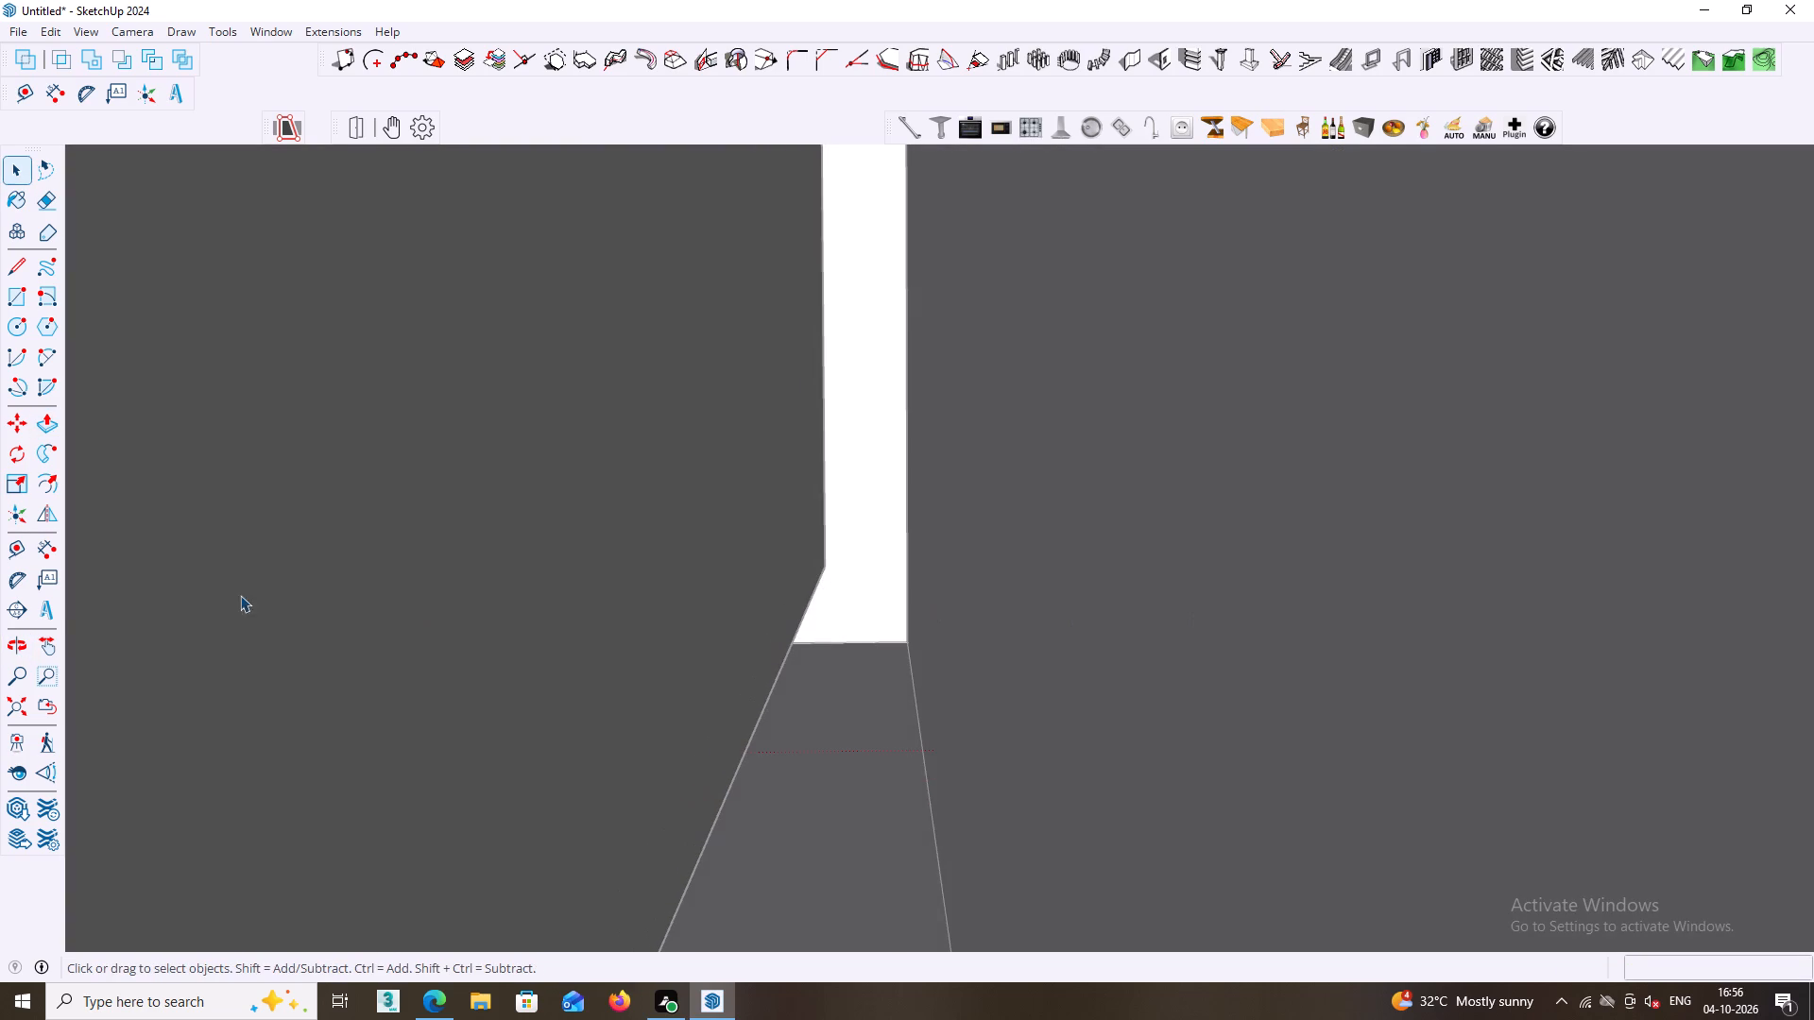
click(22, 705)
scroll(395, 633, down, 5)
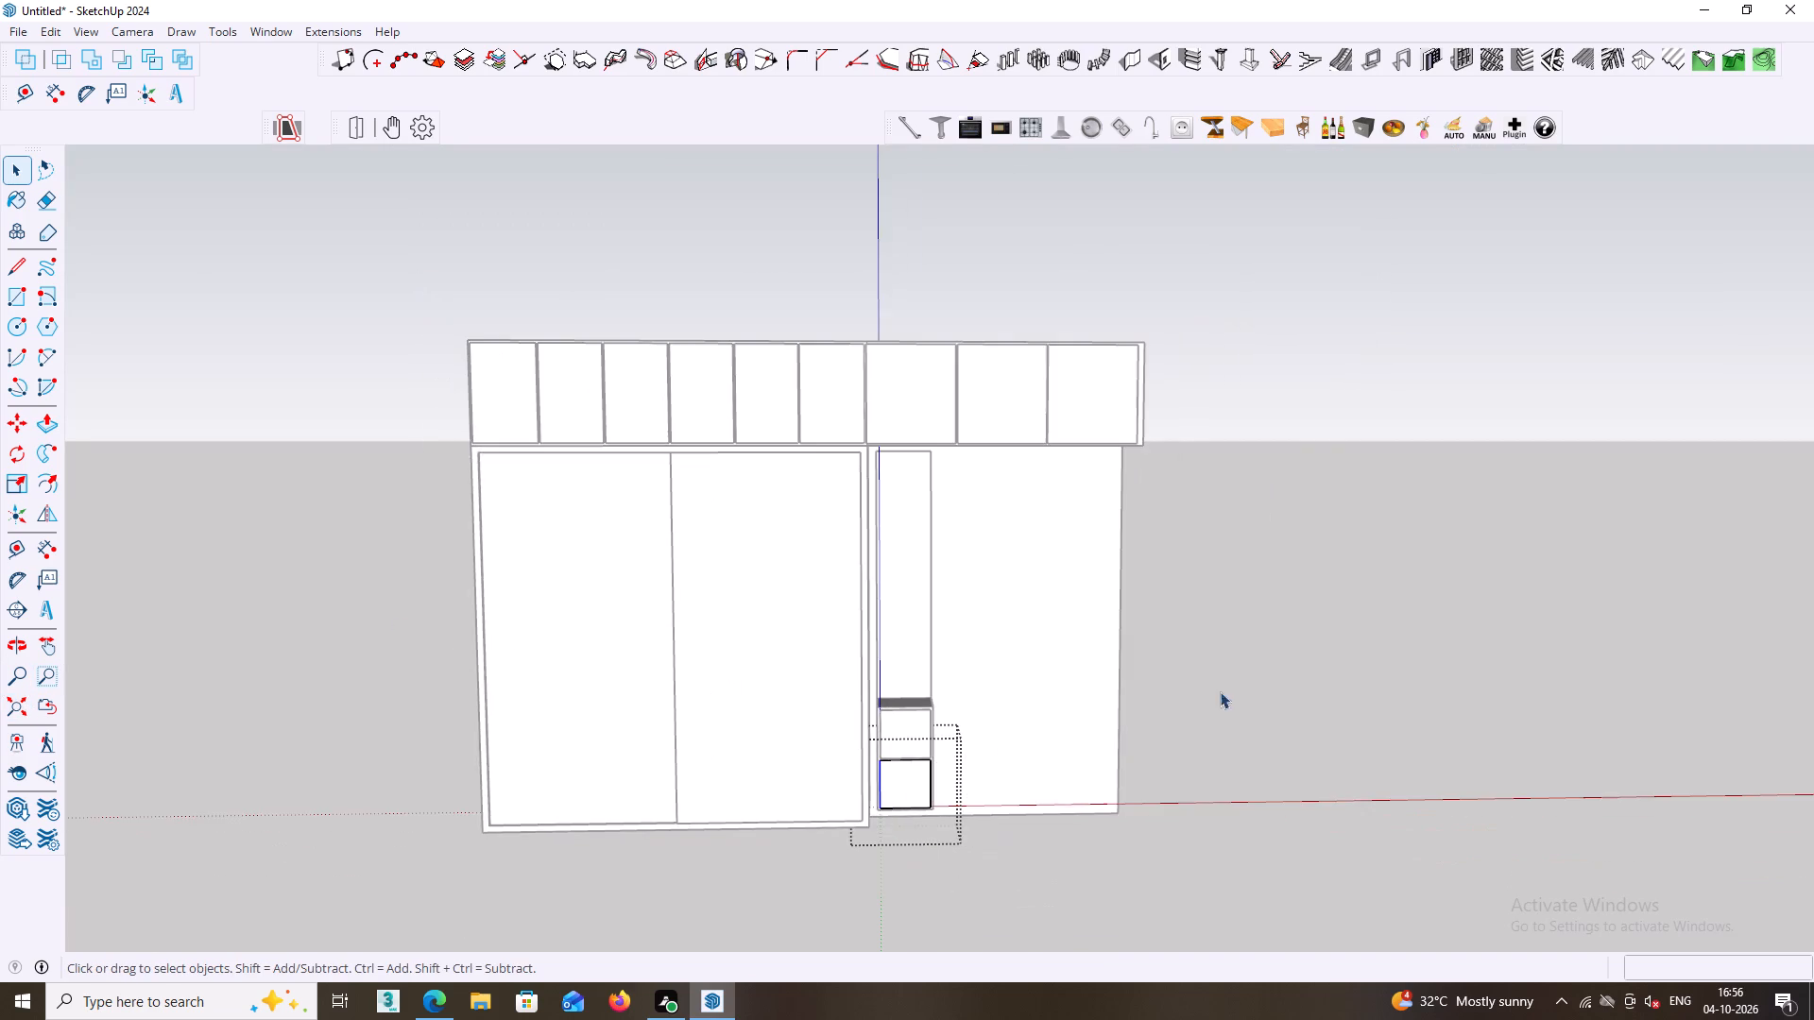
click(1254, 676)
Pull the upper door panel's wardrobe-side face outward 3 mm, level with the lower panel's edge, and close its group.
scroll(782, 688, up, 5)
middle_drag(824, 730, 817, 596)
scroll(893, 646, up, 3)
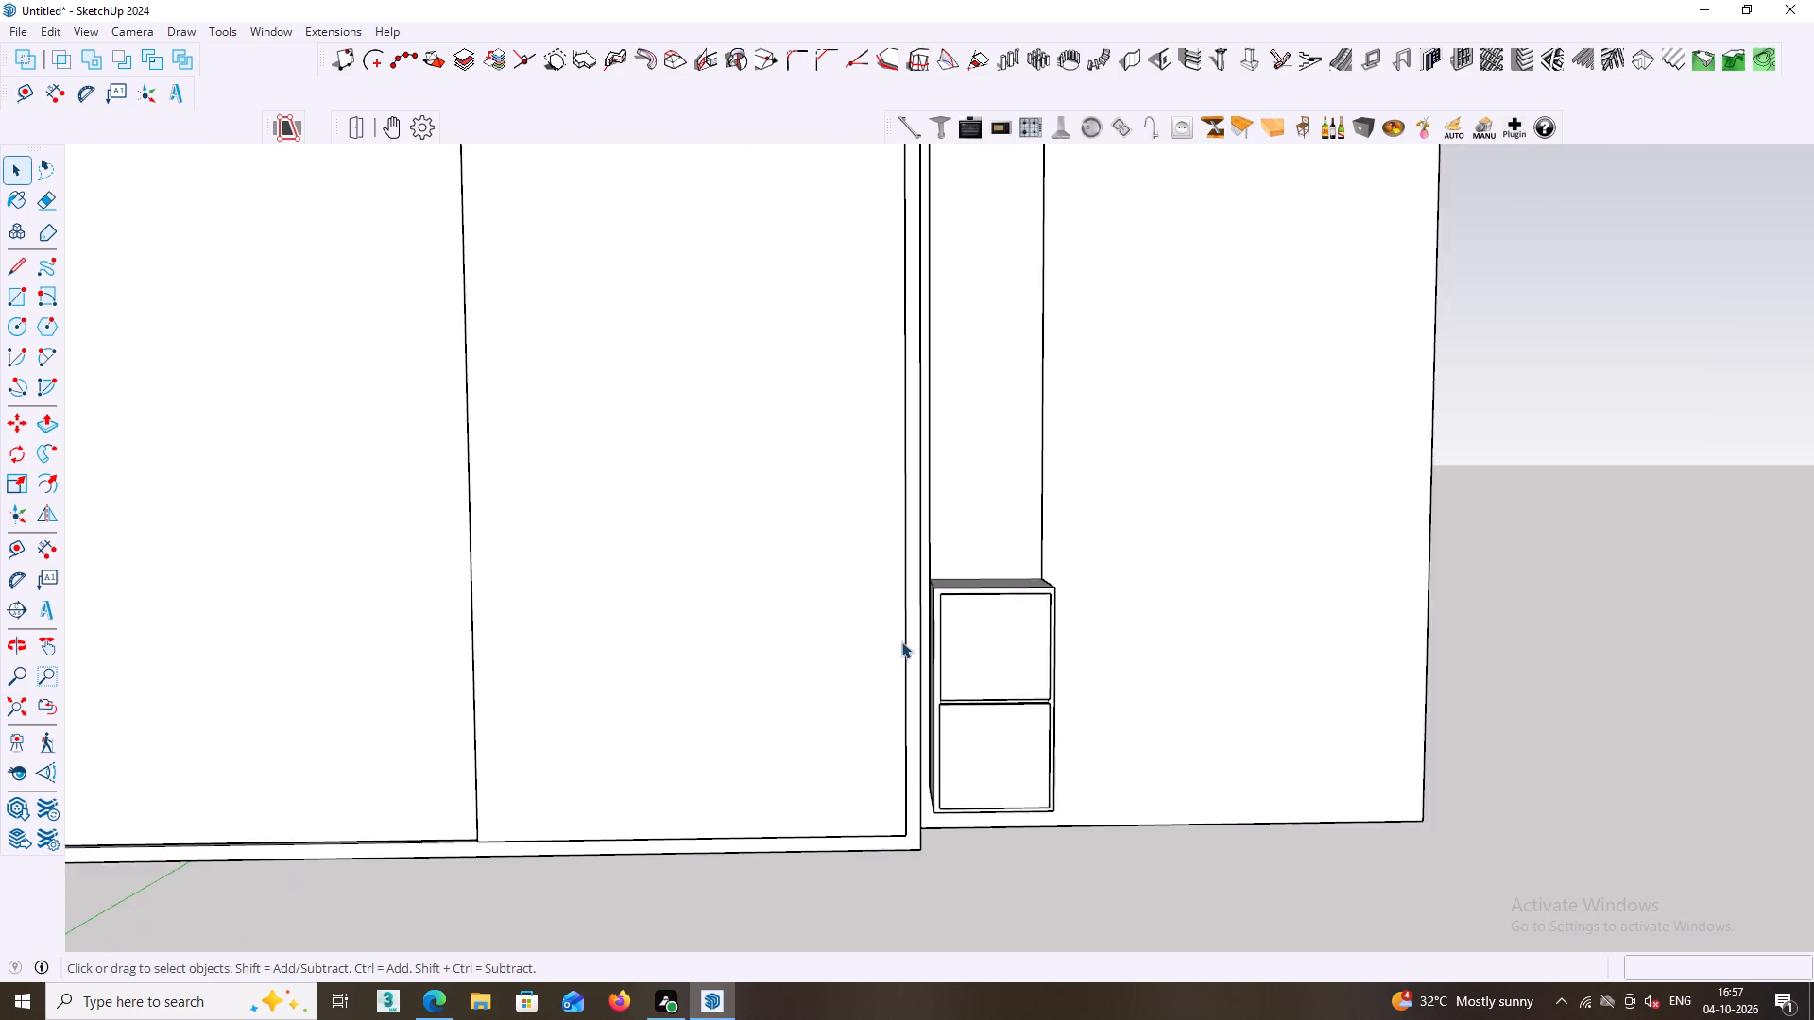
scroll(901, 641, up, 4)
middle_drag(929, 660, 914, 498)
shift+scroll(914, 499, up, 18)
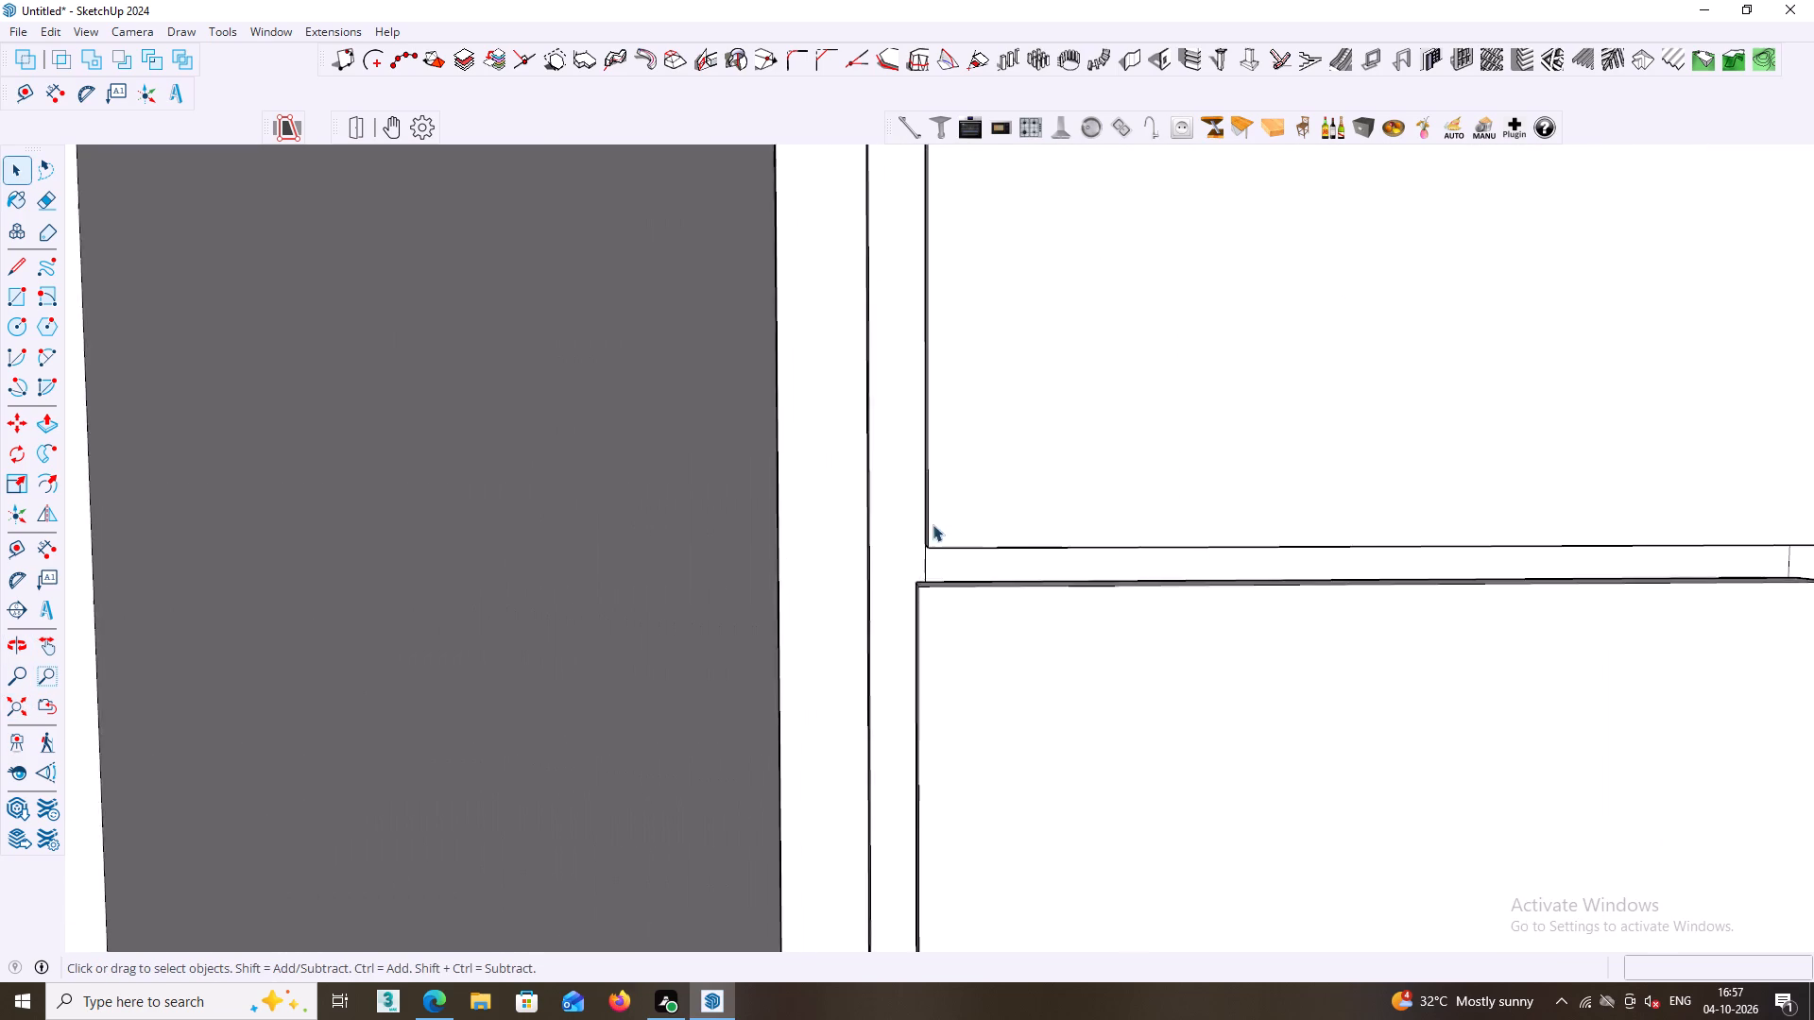
shift+scroll(933, 524, up, 6)
middle_drag(964, 537, 1017, 526)
triple_click(929, 546)
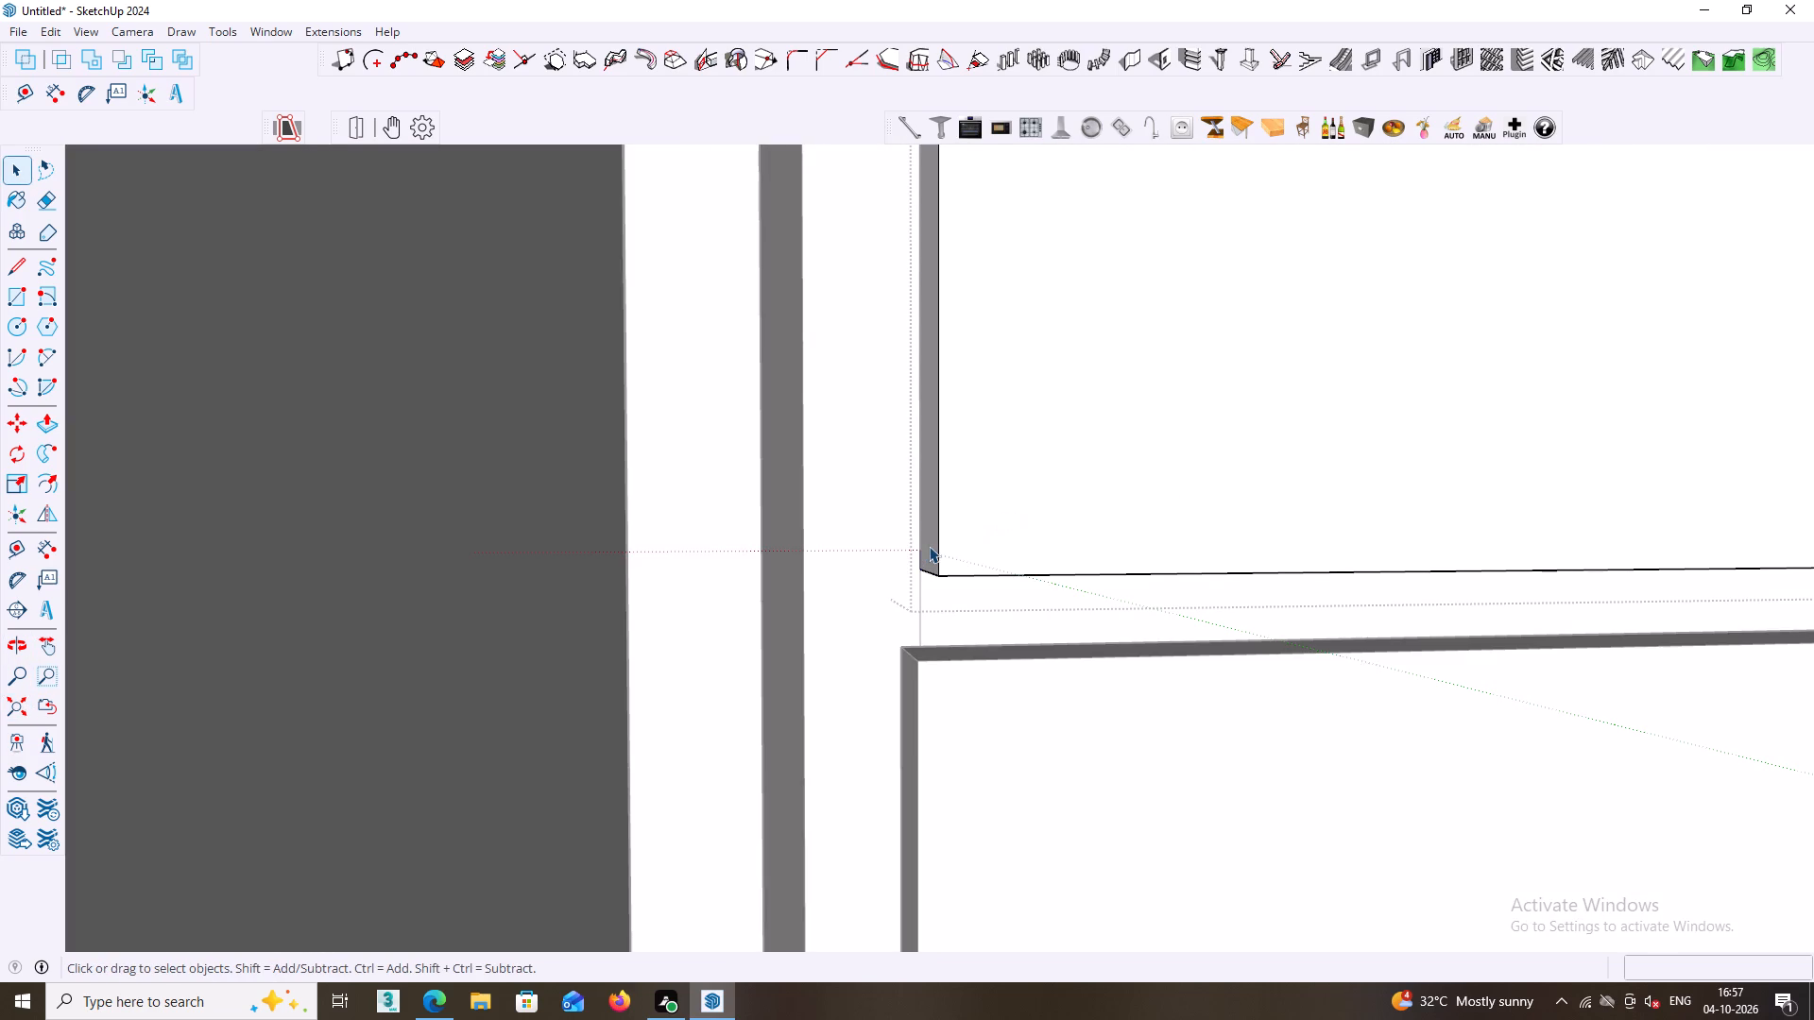
click(929, 546)
click(933, 560)
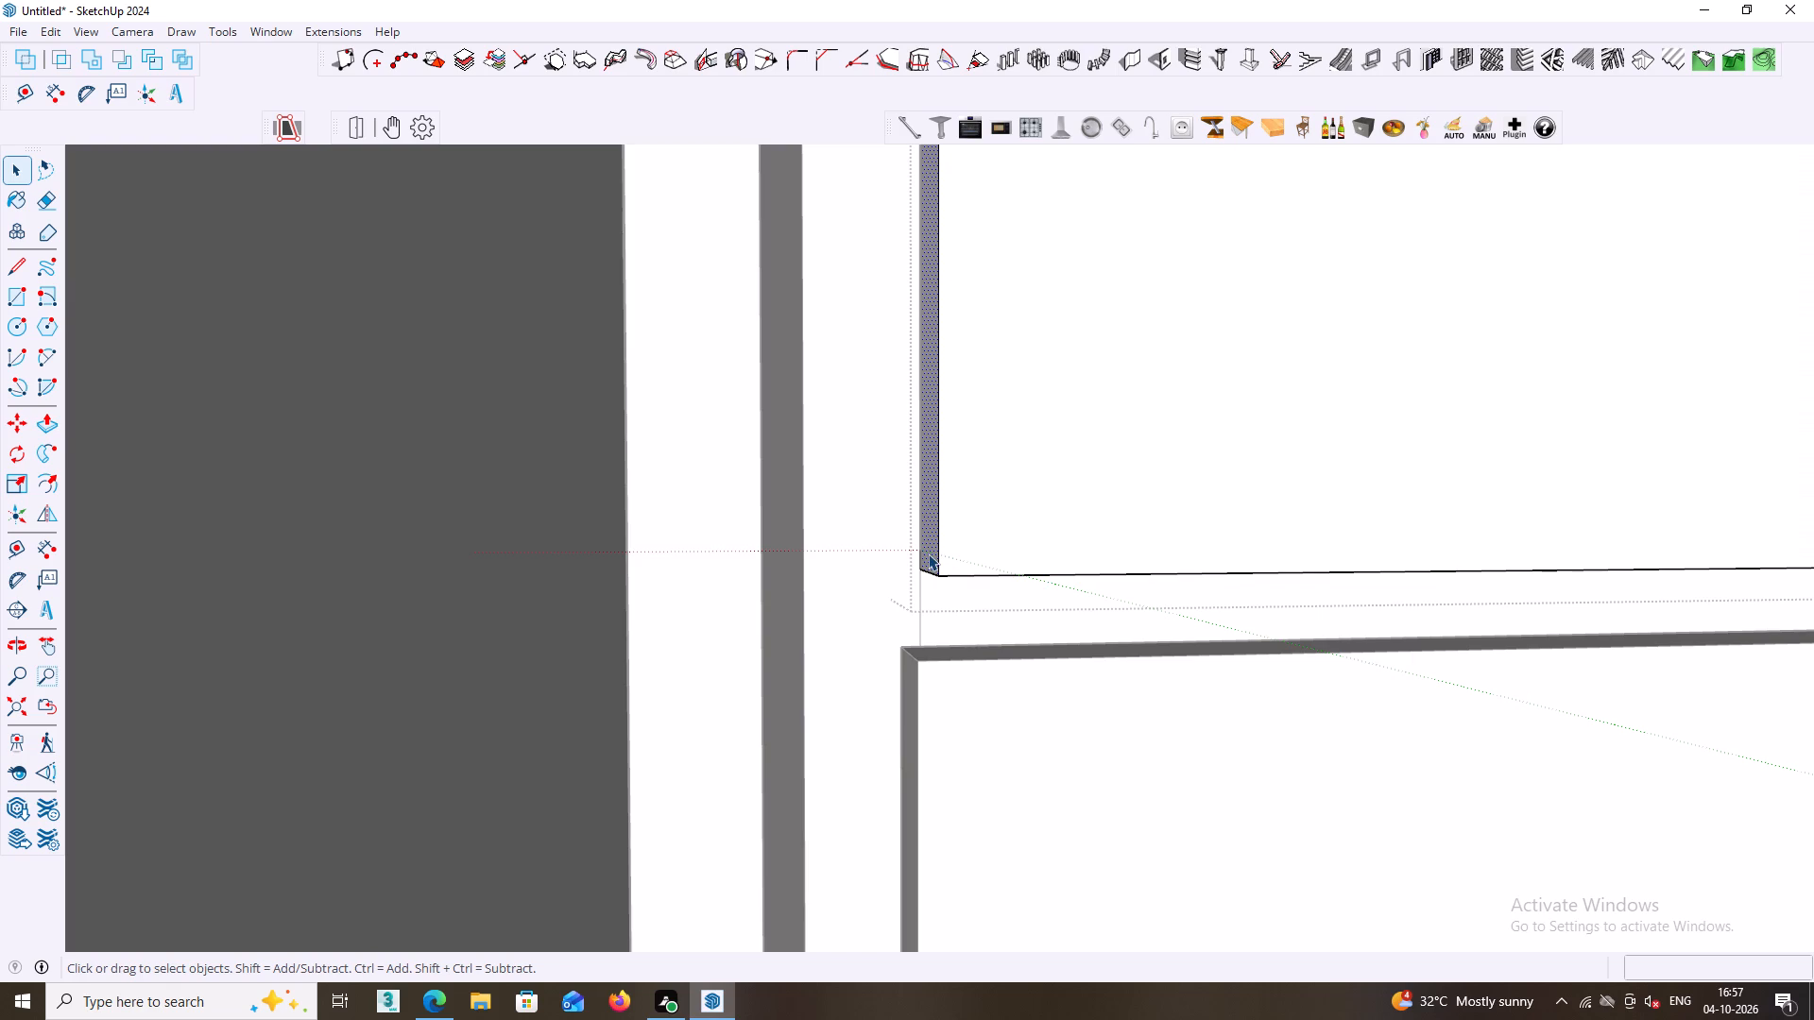
key(p)
click(928, 553)
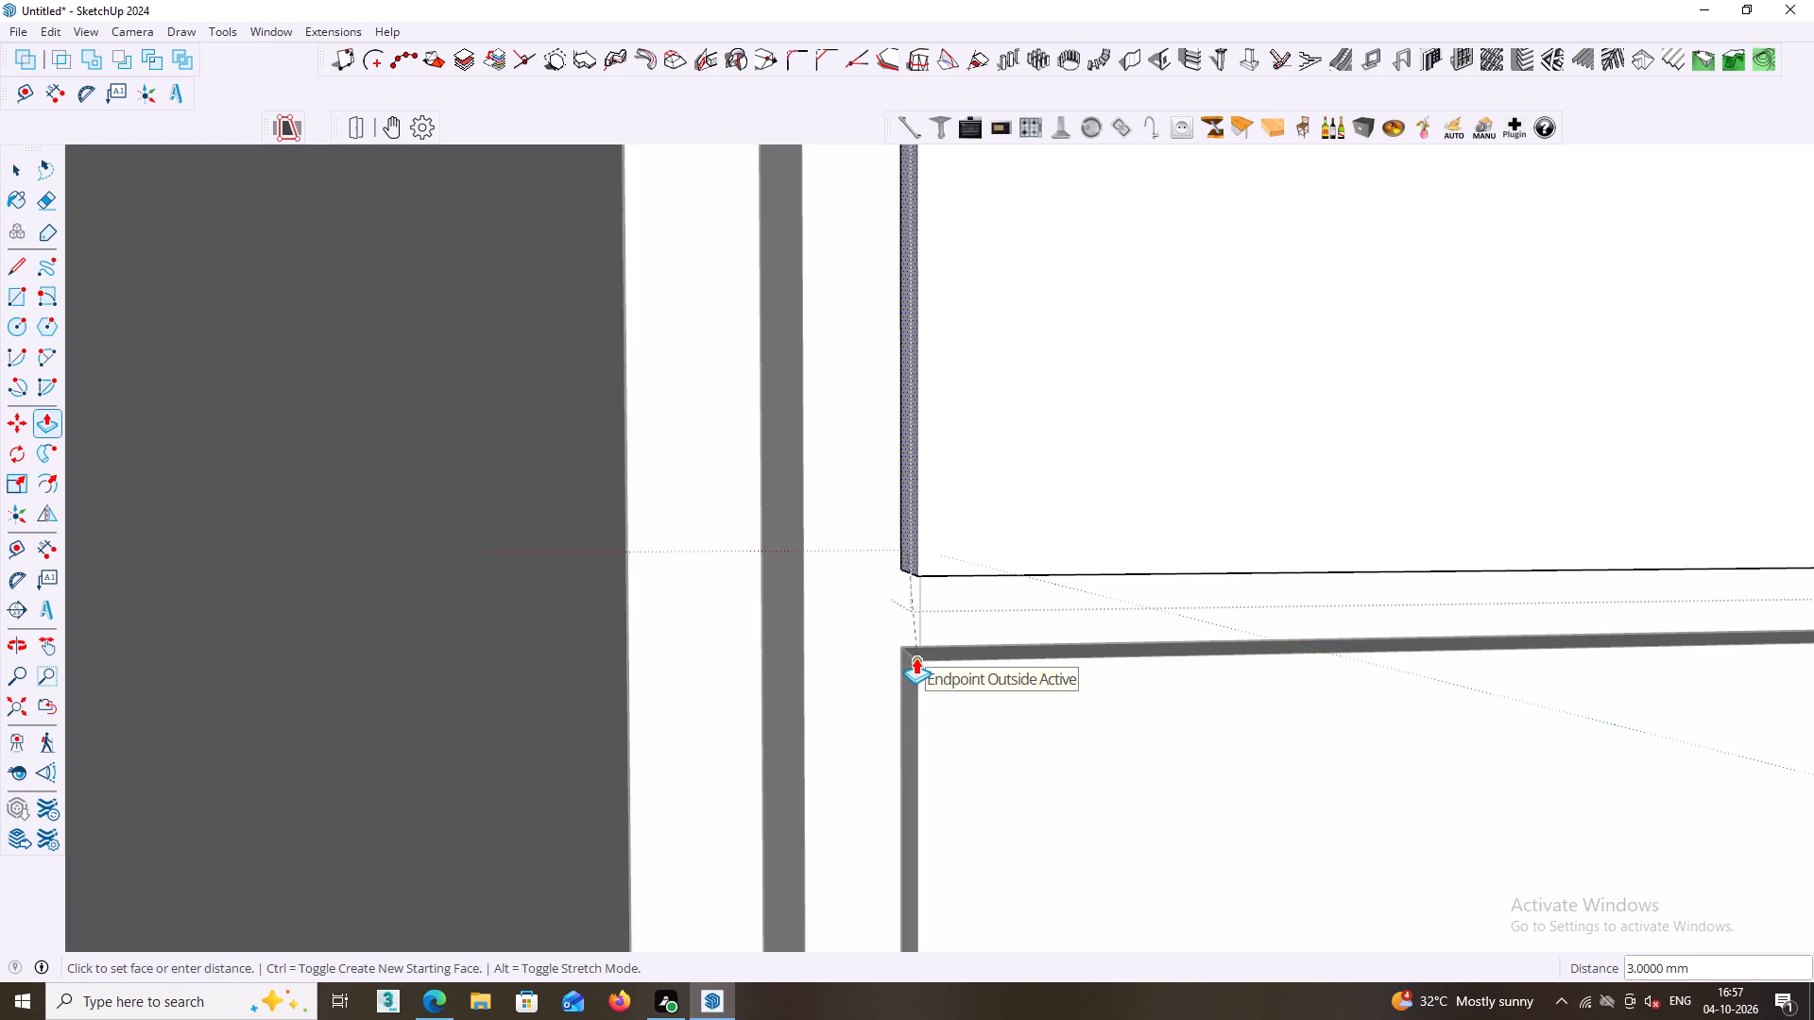
click(916, 657)
key(space)
middle_click(916, 657)
scroll(916, 660, down, 16)
middle_click(927, 674)
middle_drag(925, 659, 928, 670)
middle_drag(935, 642, 942, 671)
middle_drag(948, 640, 944, 655)
scroll(948, 640, down, 20)
middle_click(957, 626)
middle_click(987, 607)
middle_click(1015, 604)
middle_drag(1023, 606, 1019, 619)
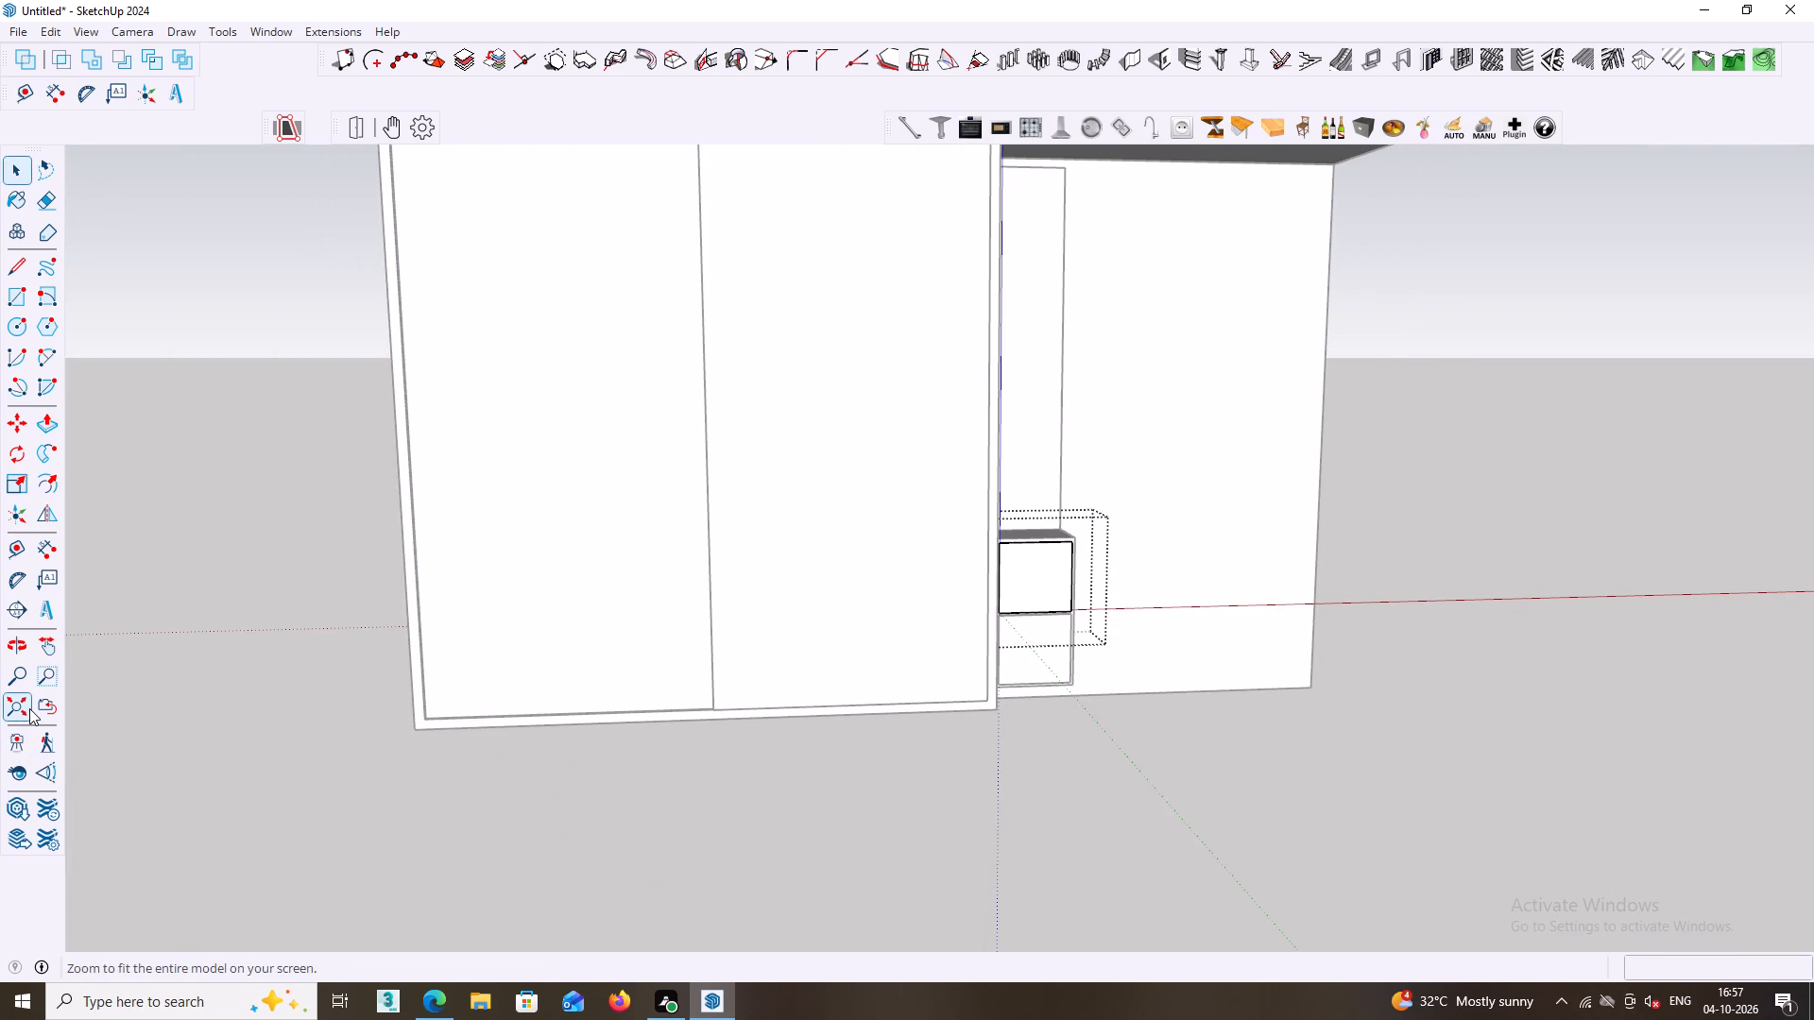
click(29, 708)
click(283, 715)
Examine the narrow side unit and the open space above its two-door box from several angles.
scroll(424, 707, down, 7)
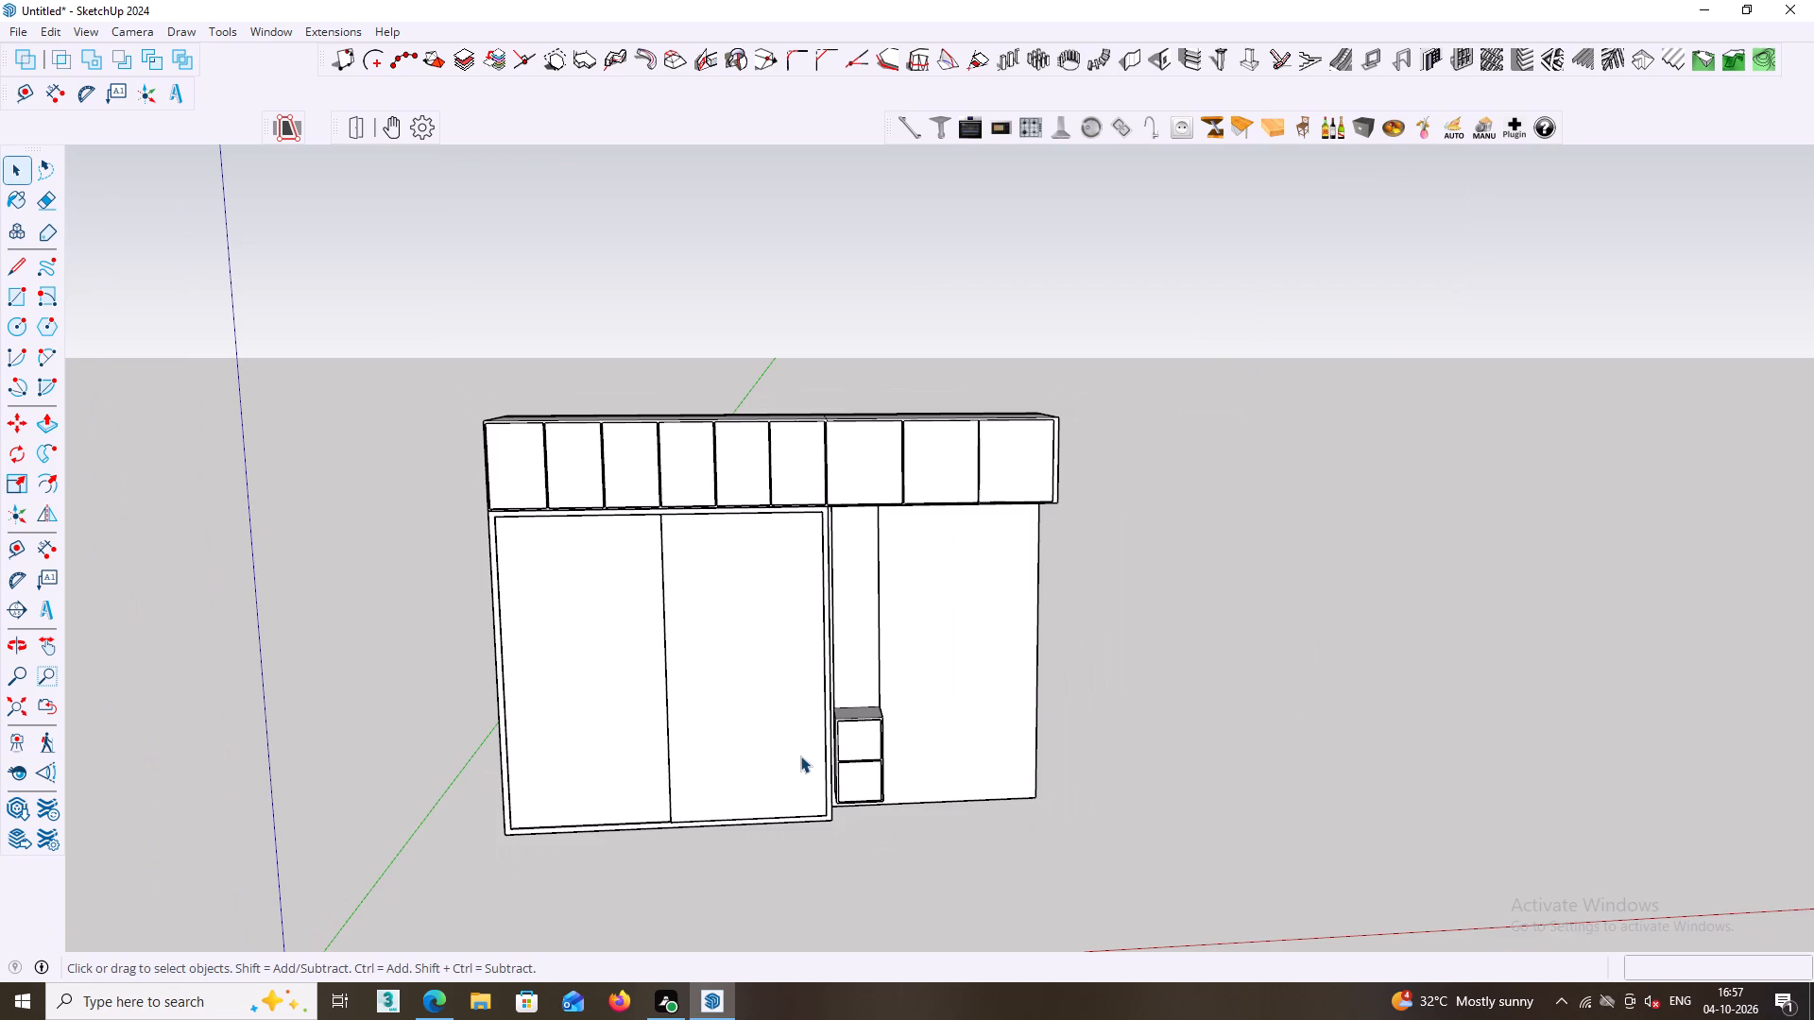
middle_drag(800, 756, 697, 670)
scroll(752, 639, up, 5)
middle_drag(753, 637, 661, 577)
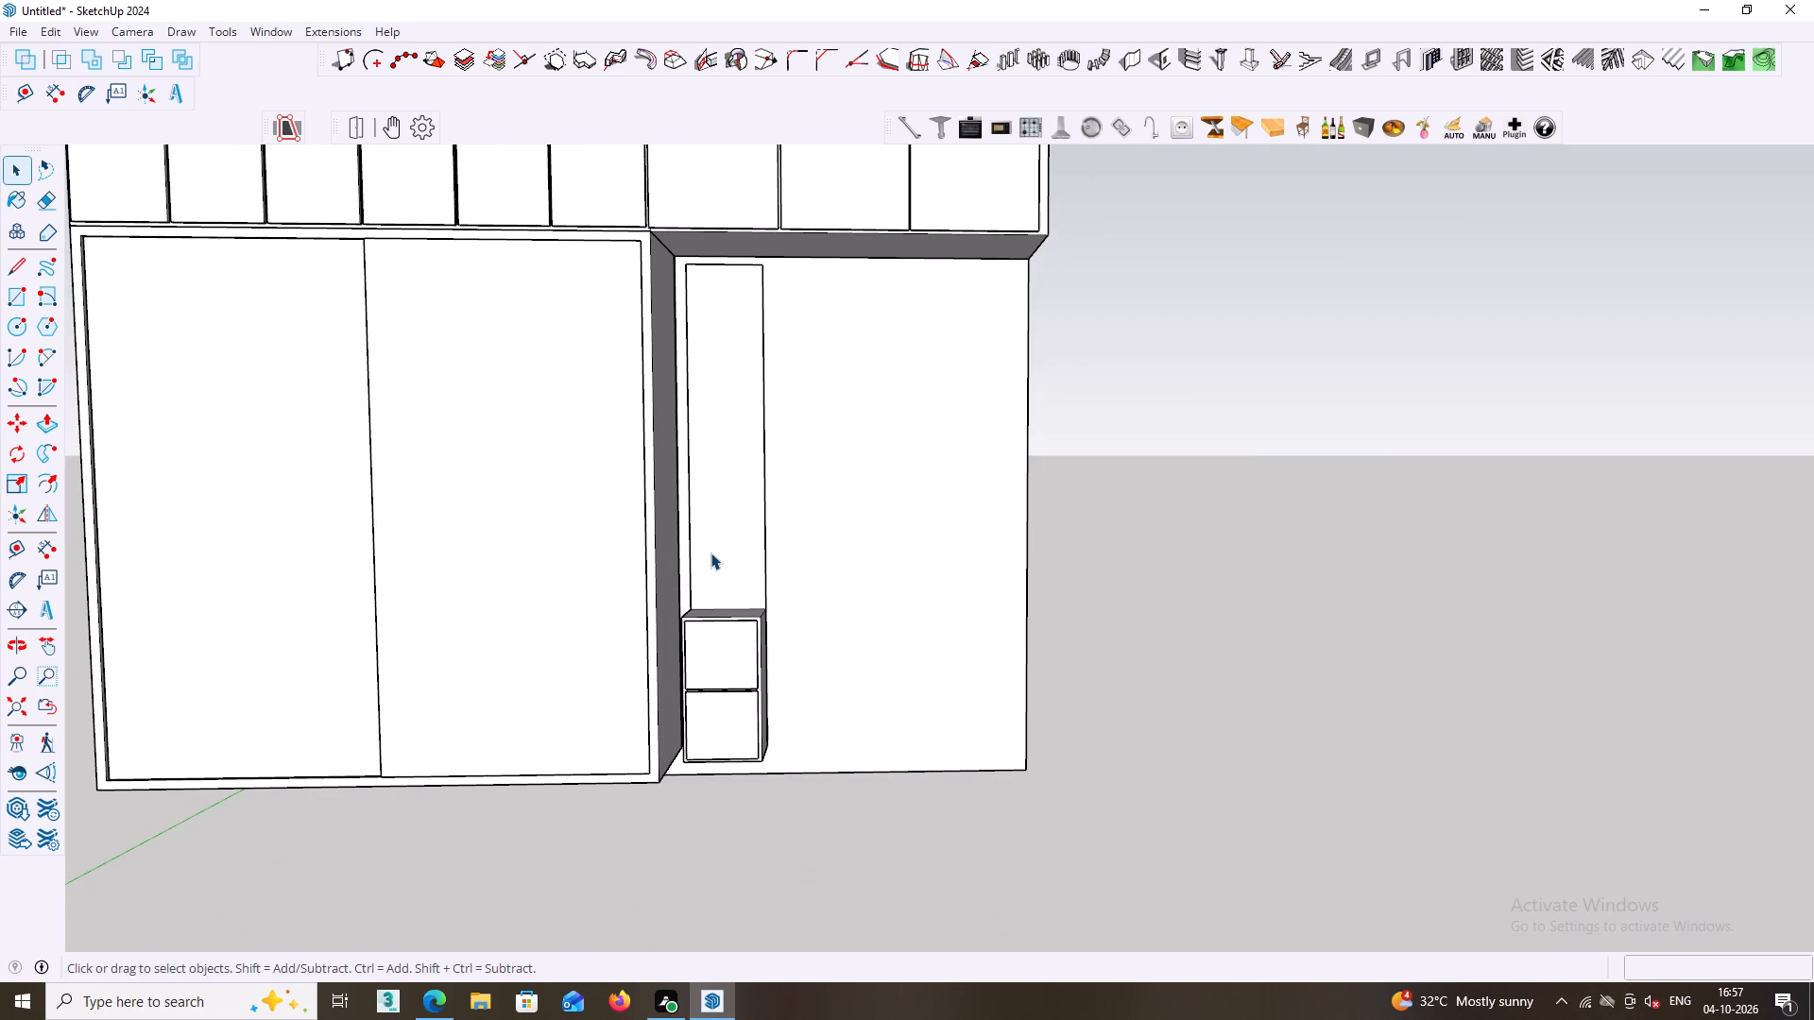
middle_drag(727, 535, 743, 642)
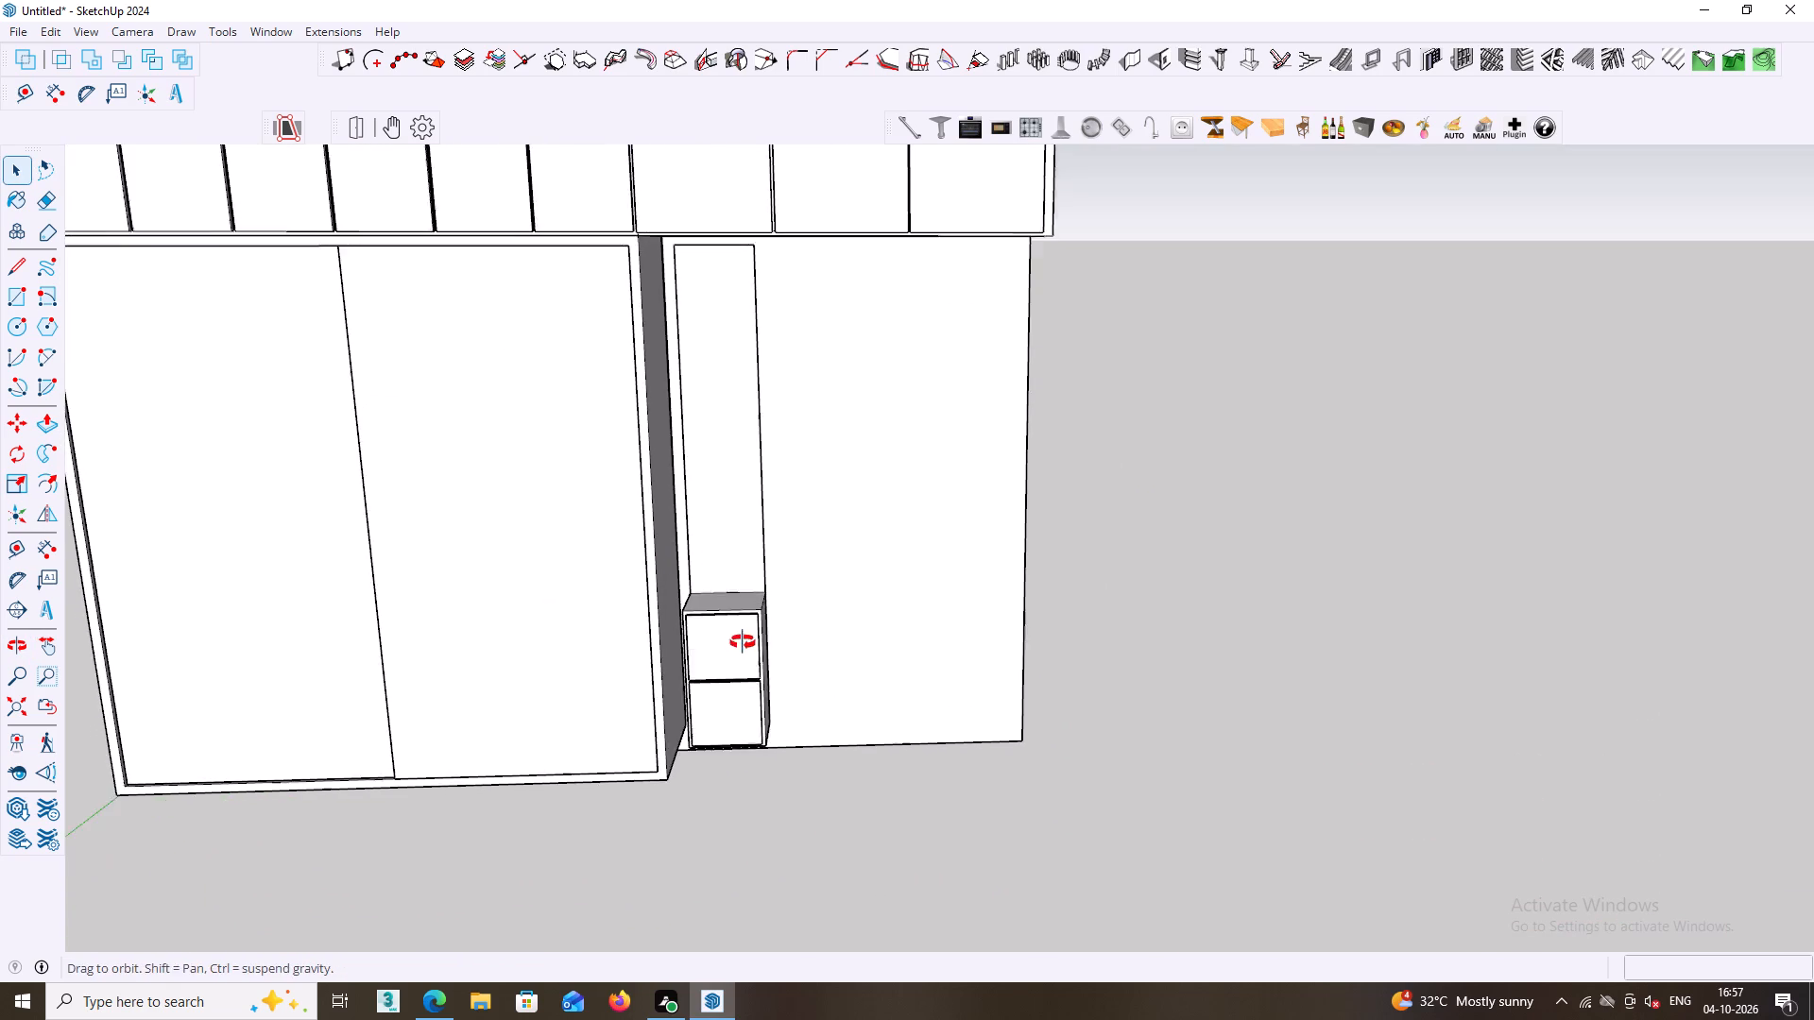
middle_drag(743, 642, 733, 631)
scroll(677, 487, up, 4)
middle_drag(708, 443, 756, 594)
middle_drag(744, 546, 782, 441)
scroll(755, 400, up, 2)
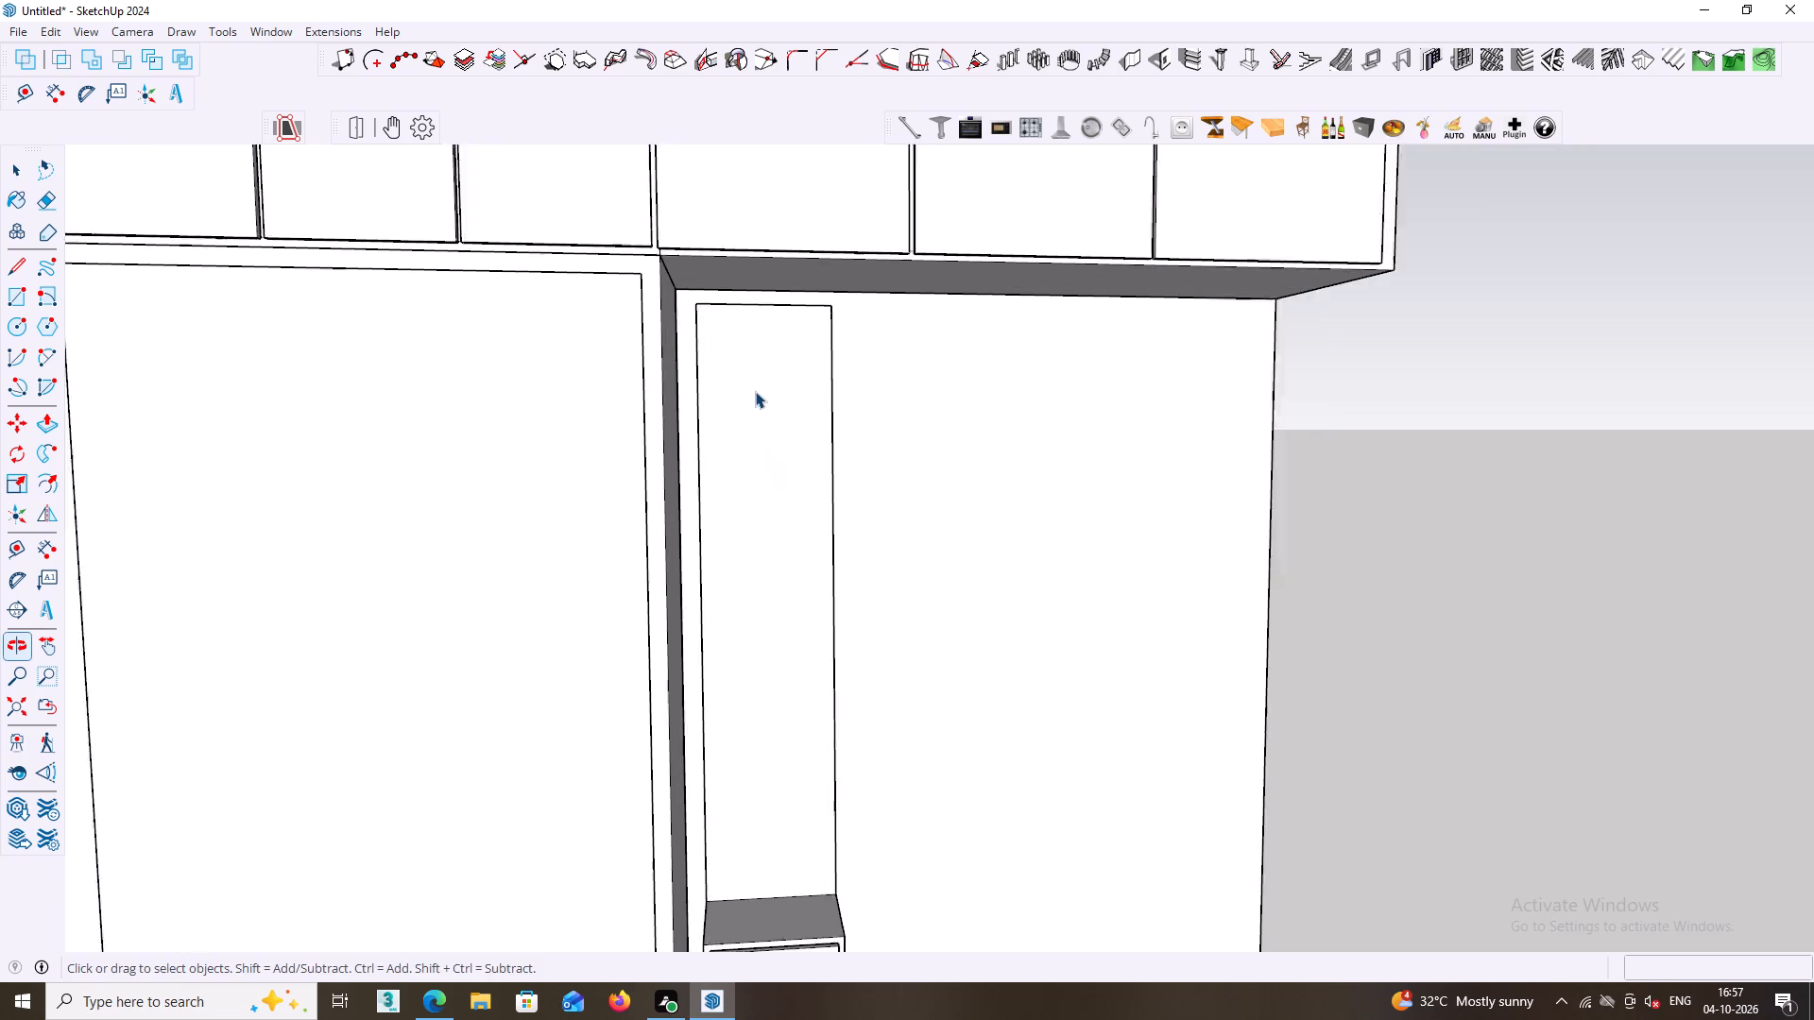
middle_drag(747, 399, 747, 338)
scroll(746, 347, down, 1)
middle_drag(764, 453, 746, 316)
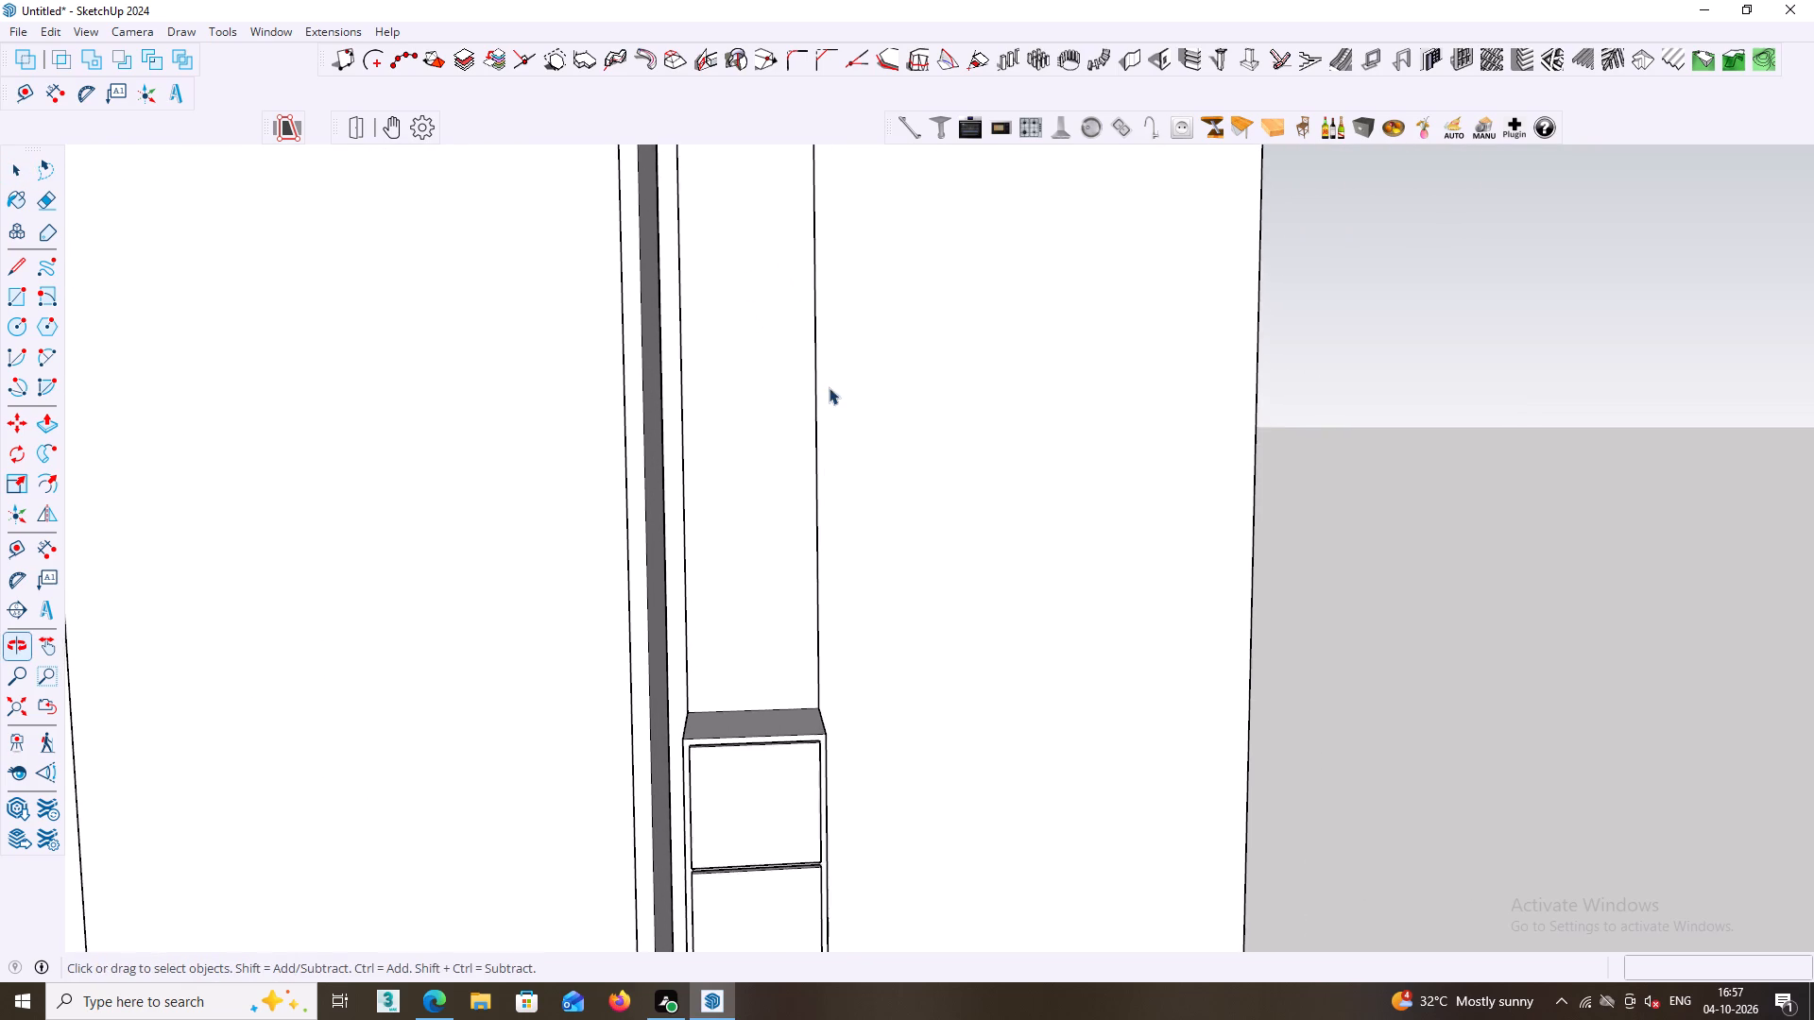
scroll(826, 385, down, 3)
middle_drag(834, 551, 712, 695)
shift+middle_drag(736, 602, 754, 728)
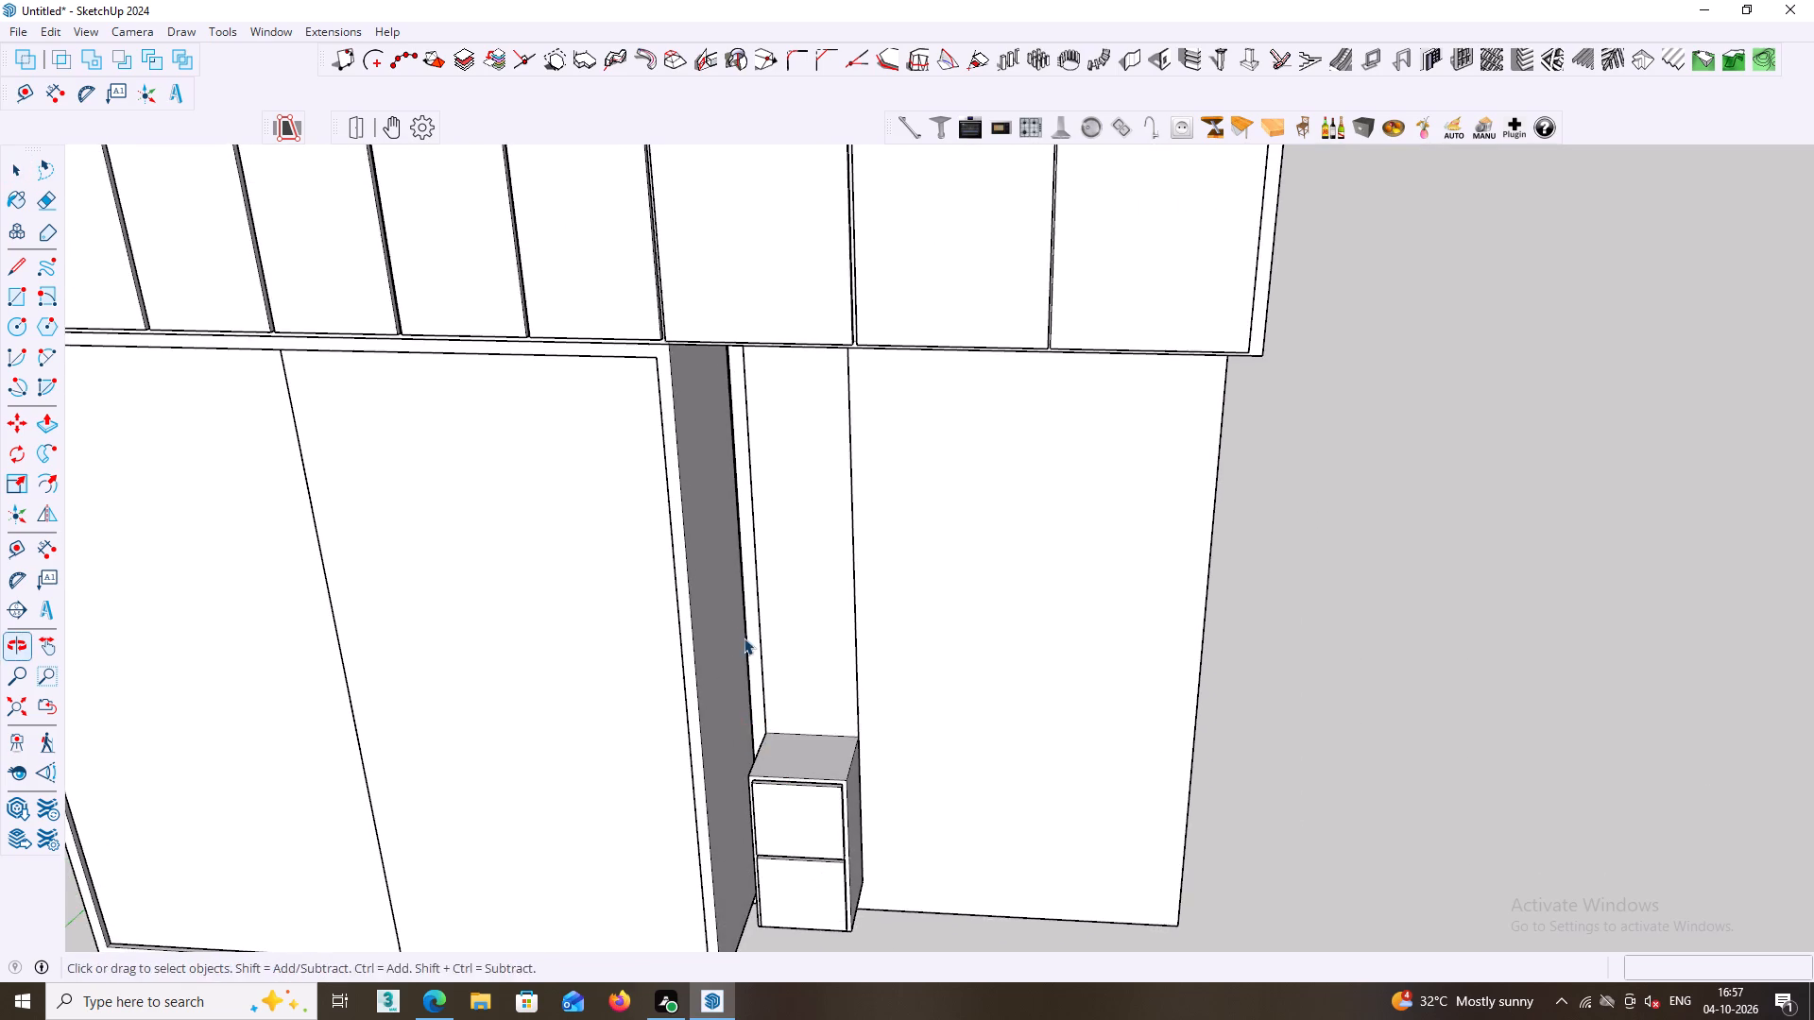
middle_drag(748, 627, 671, 548)
Open the narrow side unit's group, pull the tall back face above the box forward about 54 mm, and close the group.
scroll(815, 517, up, 1)
click(818, 534)
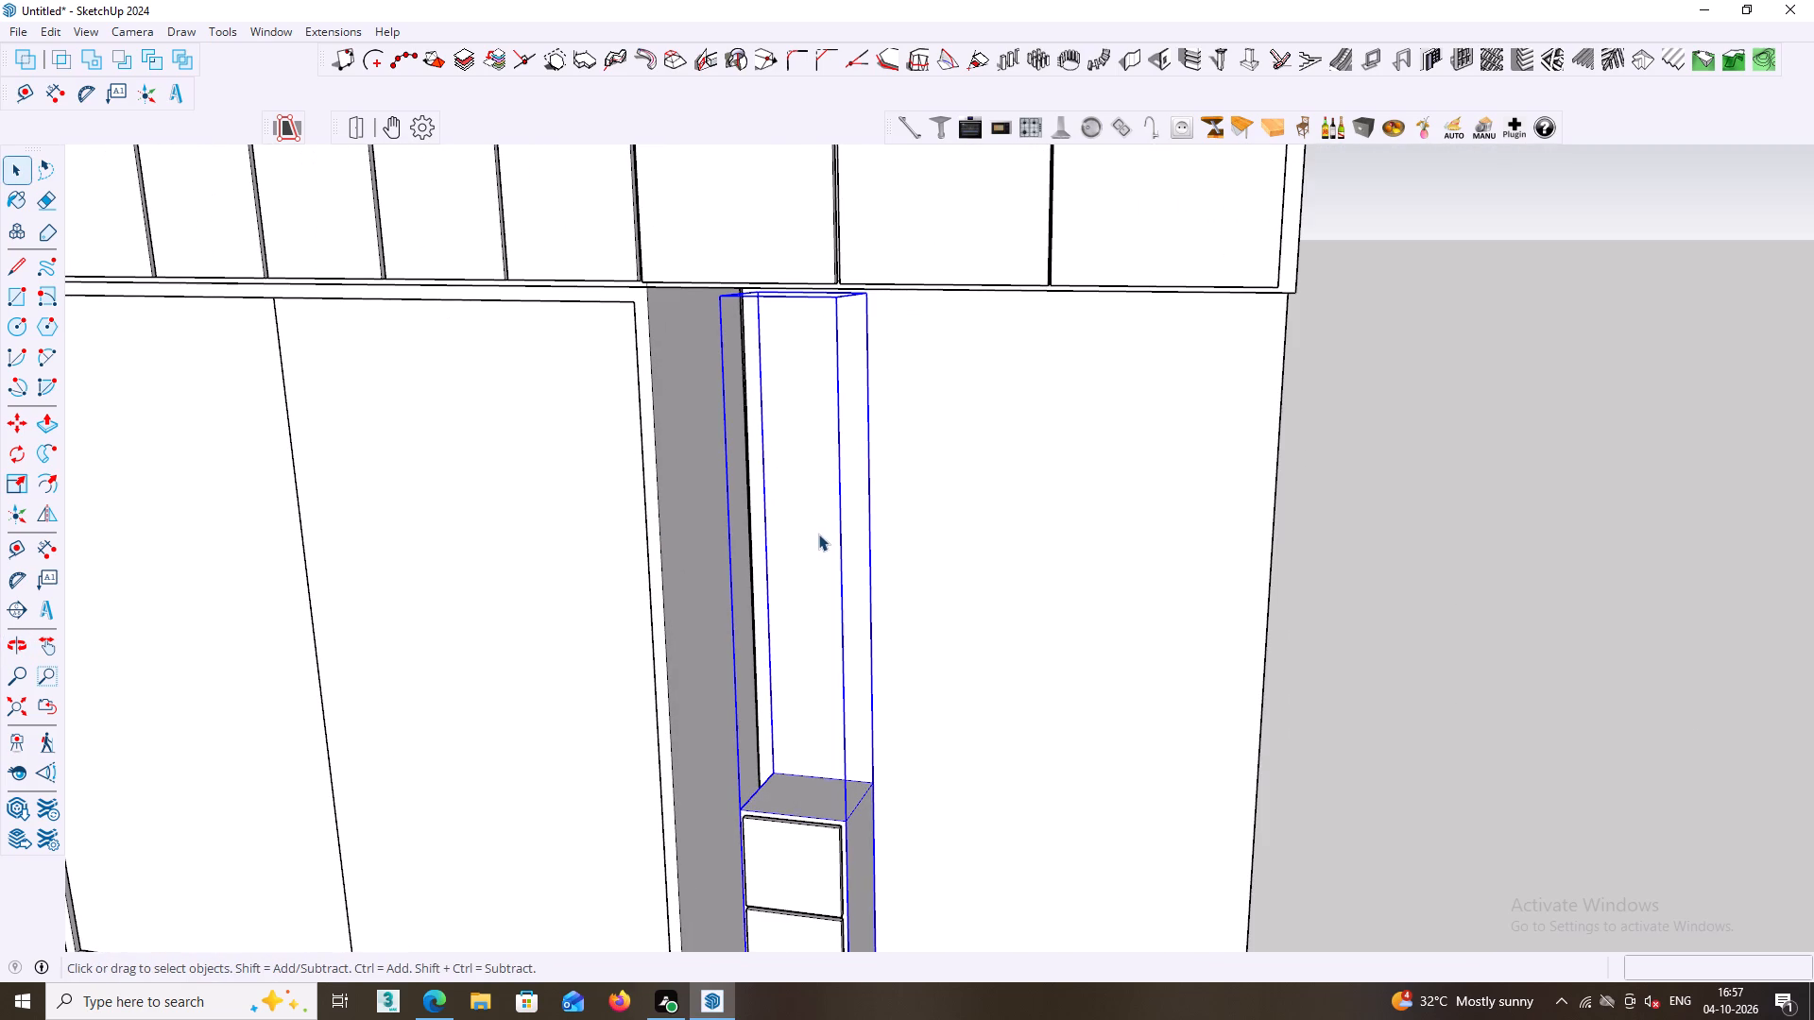
triple_click(816, 559)
click(825, 585)
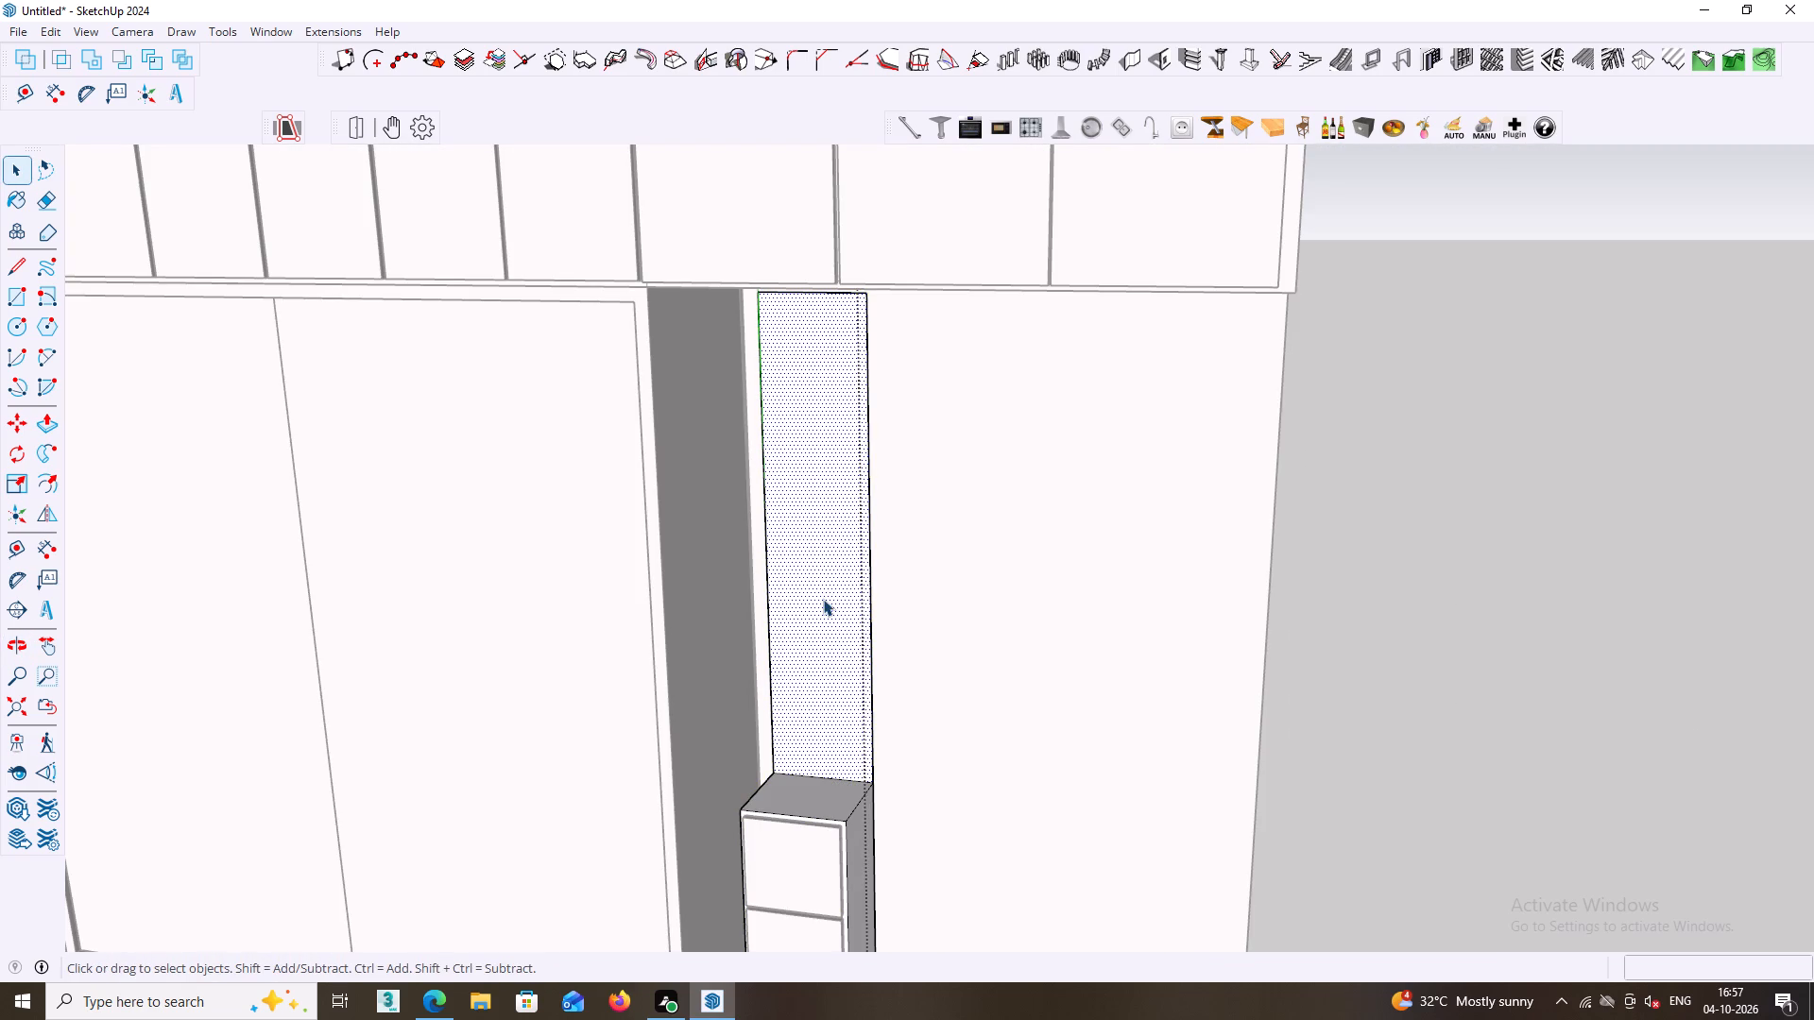
key(p)
click(825, 597)
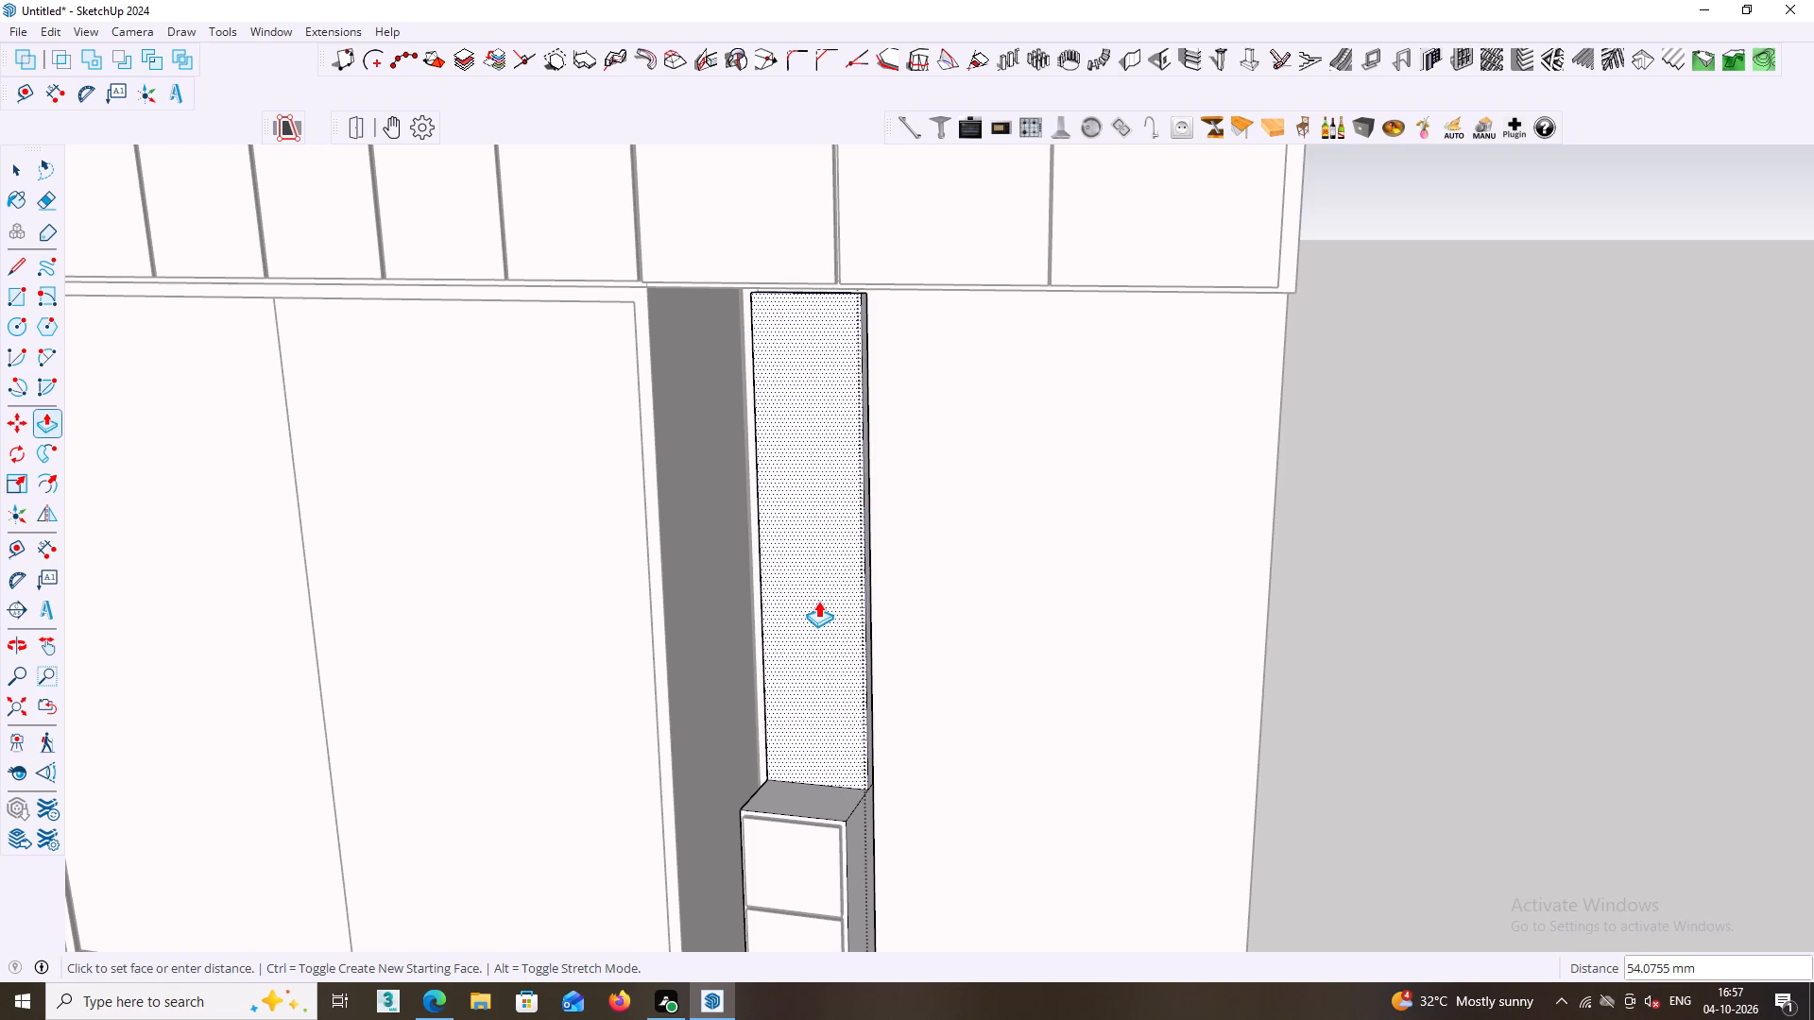
click(818, 601)
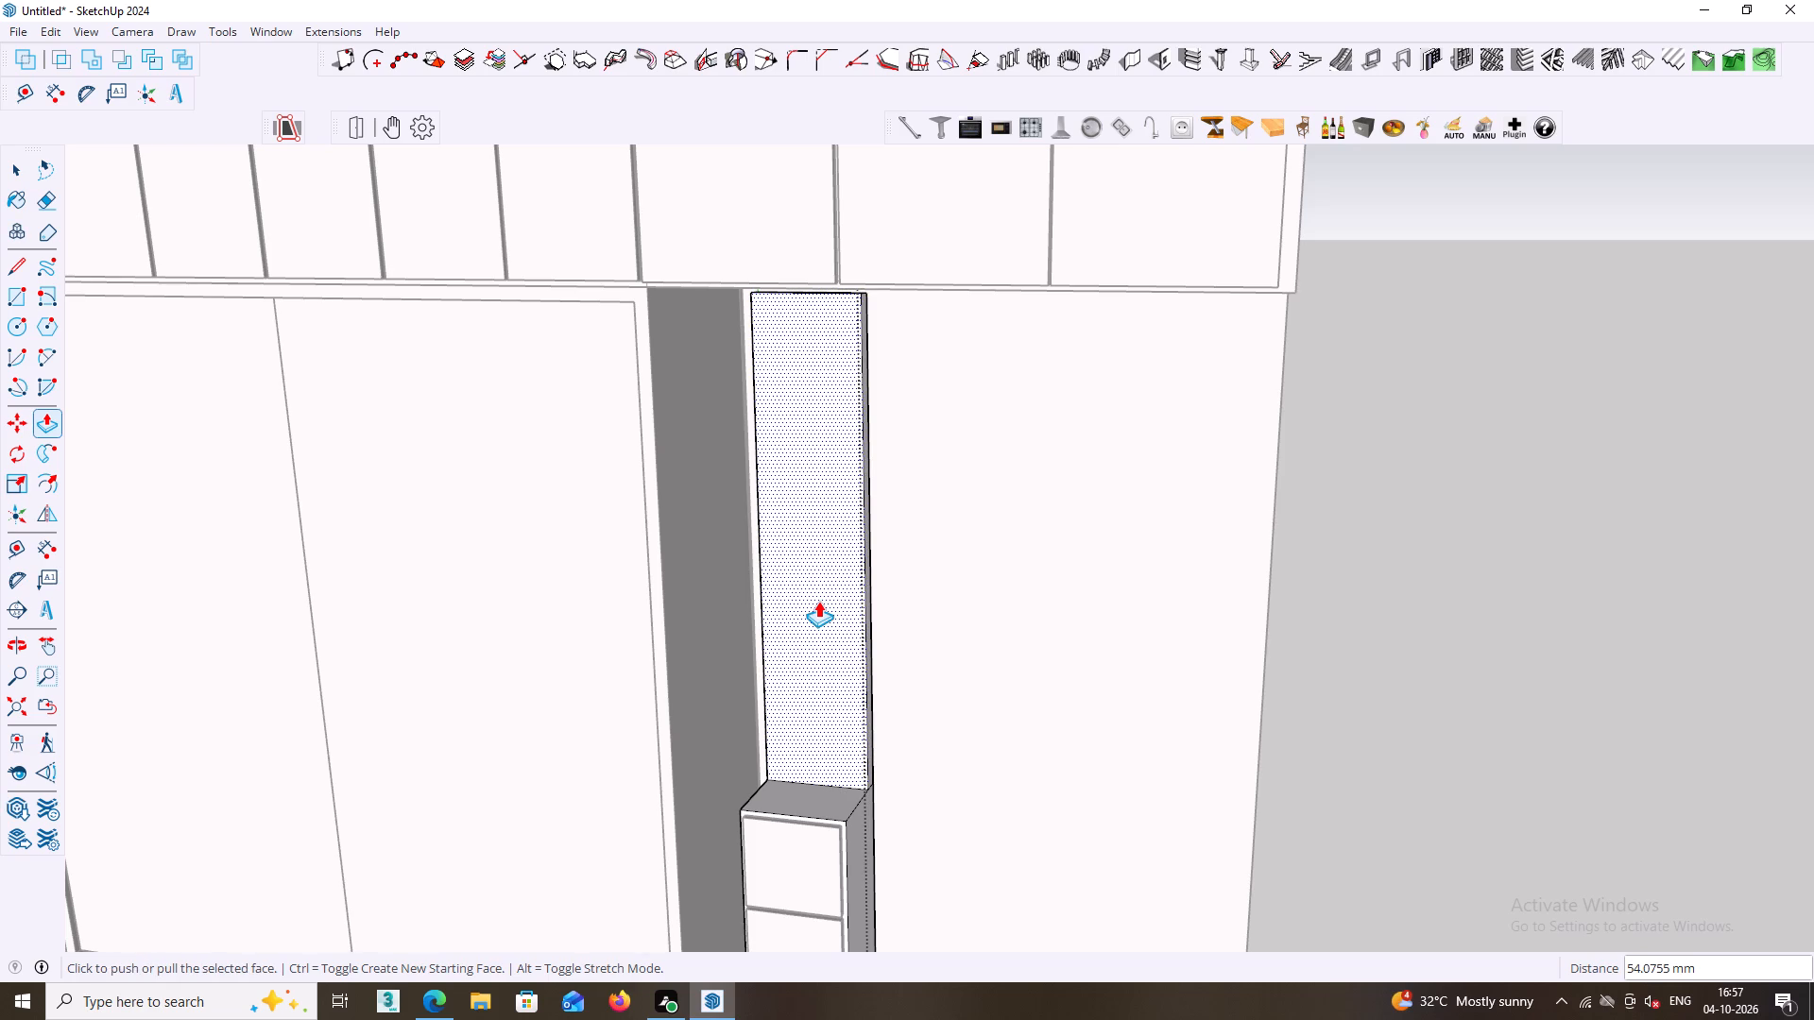
key(space)
middle_drag(1294, 661, 1376, 674)
click(1608, 680)
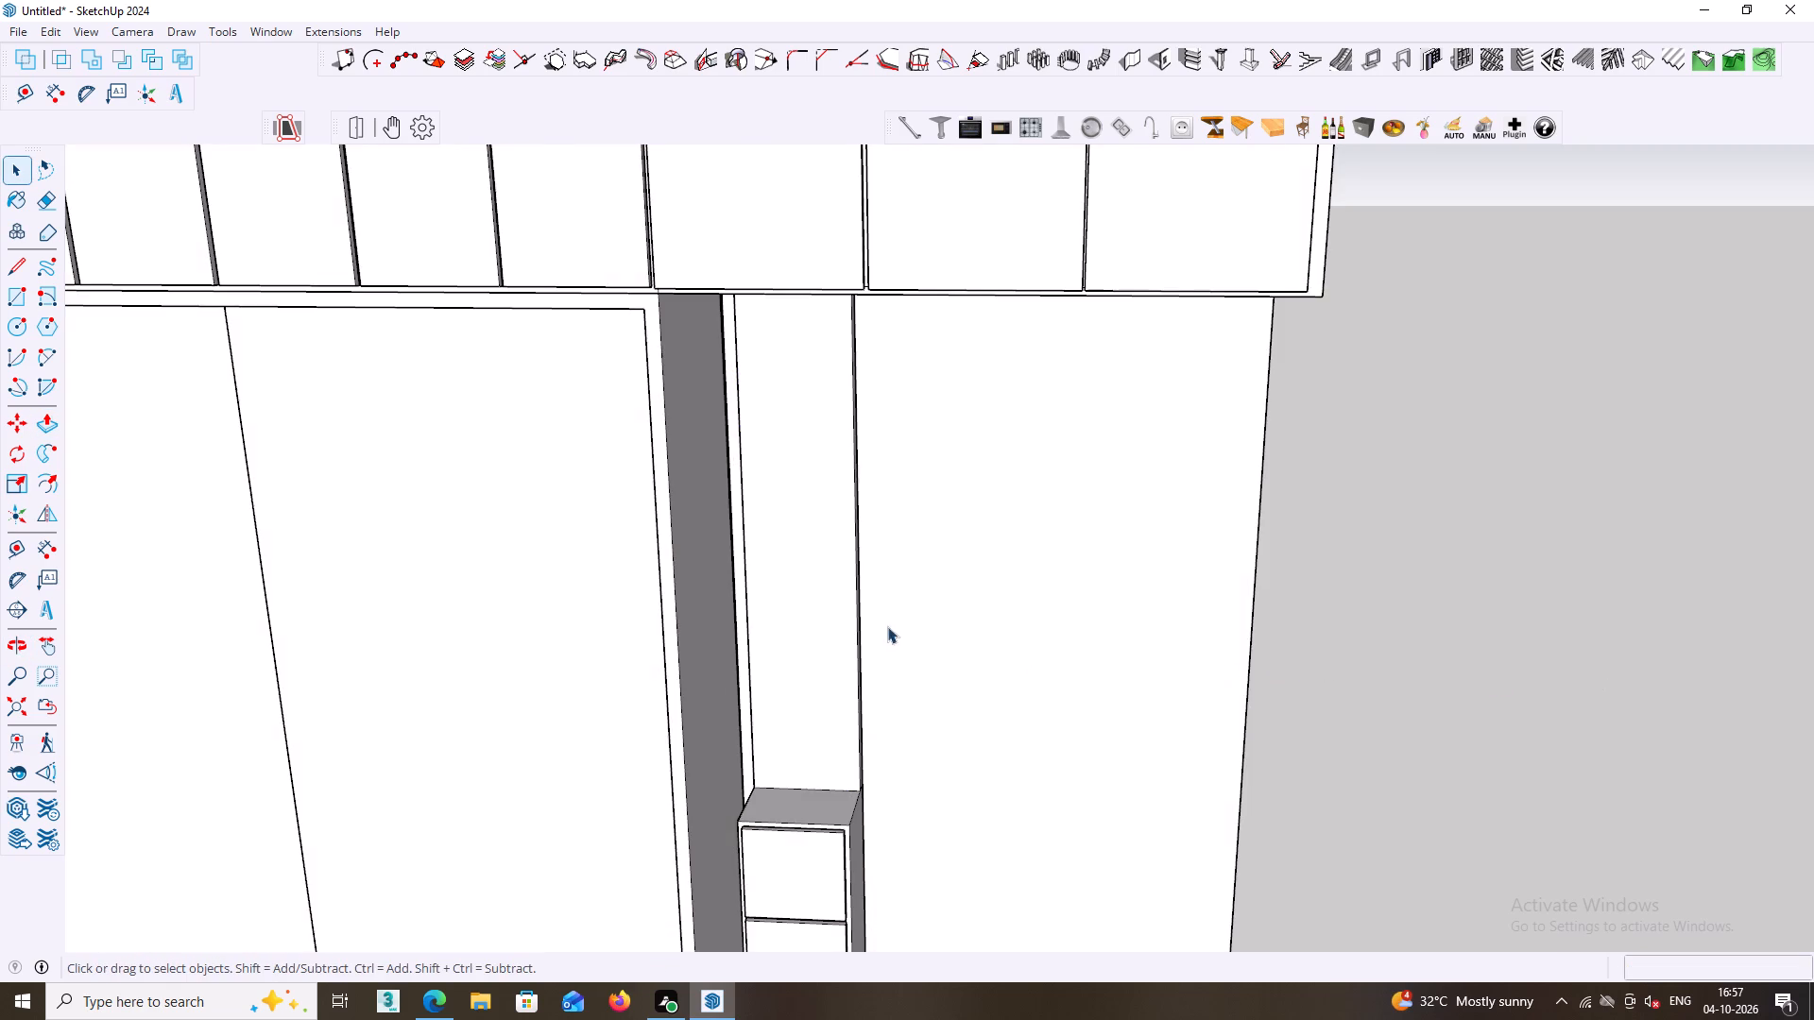
Reopen the narrow unit's group and offset the outline of its tall back face inward 18 mm.
scroll(877, 617, up, 3)
click(754, 577)
double_click(754, 577)
click(761, 582)
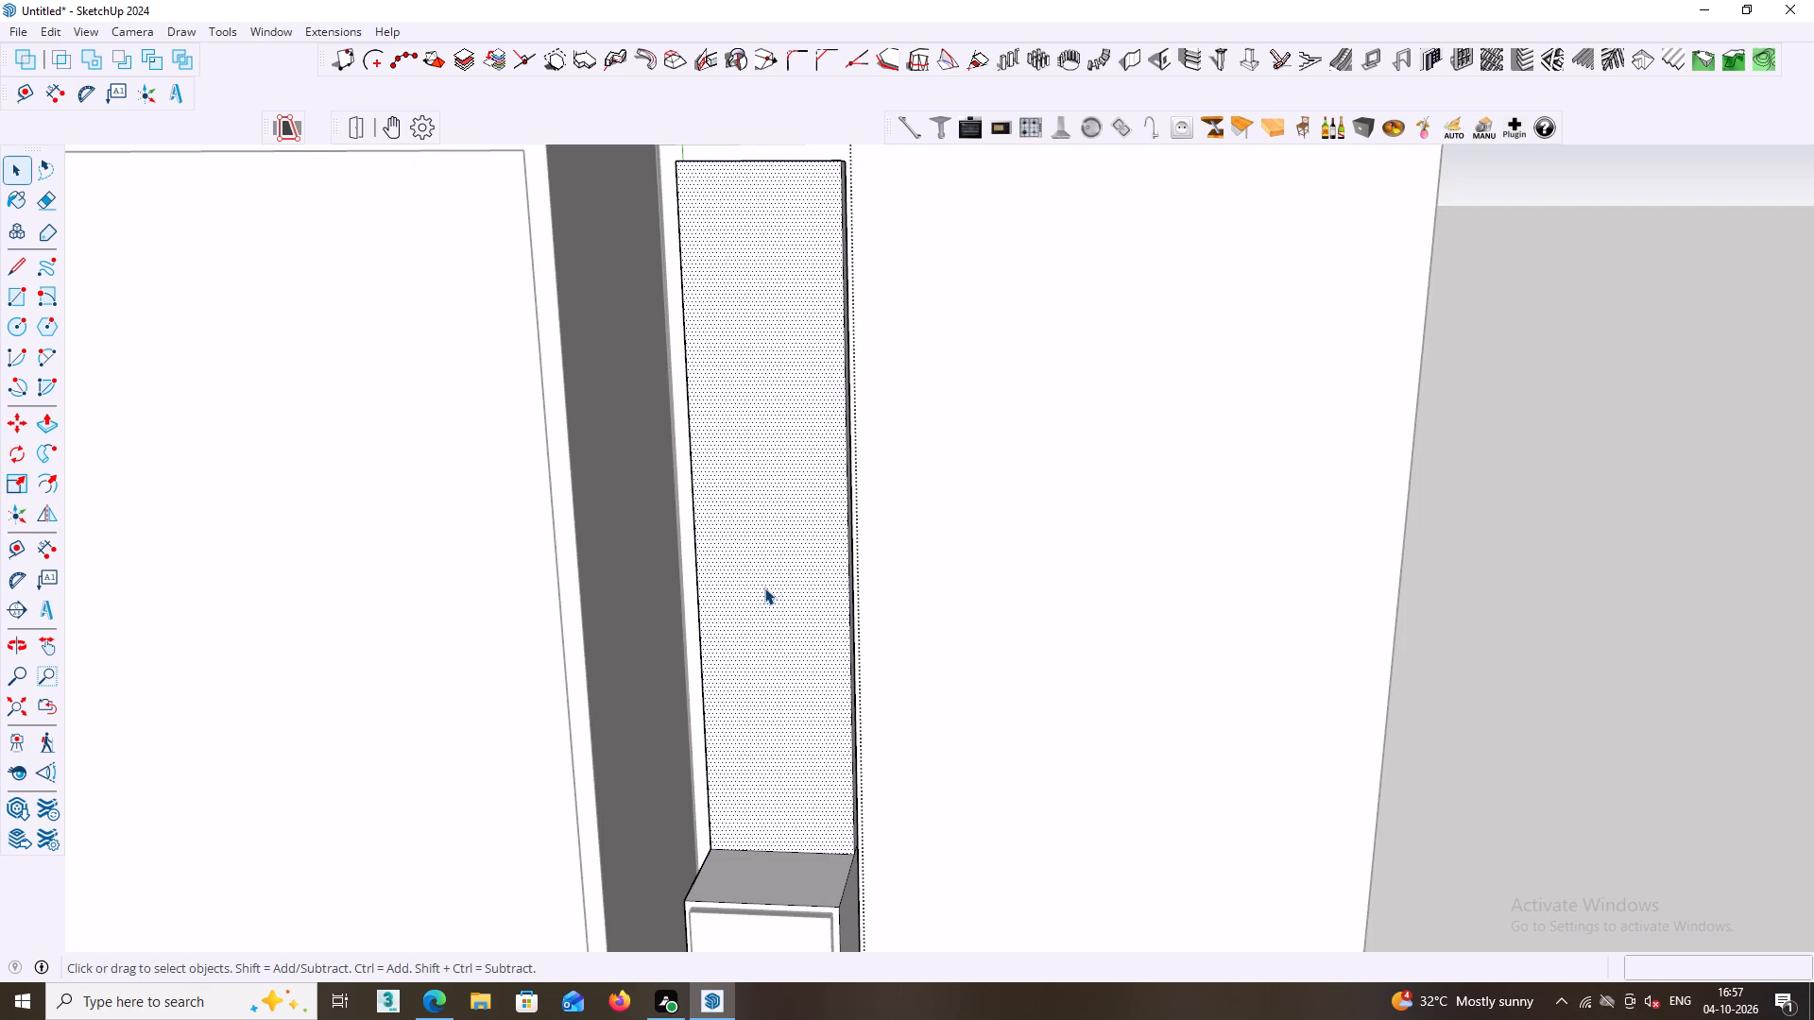
key(f)
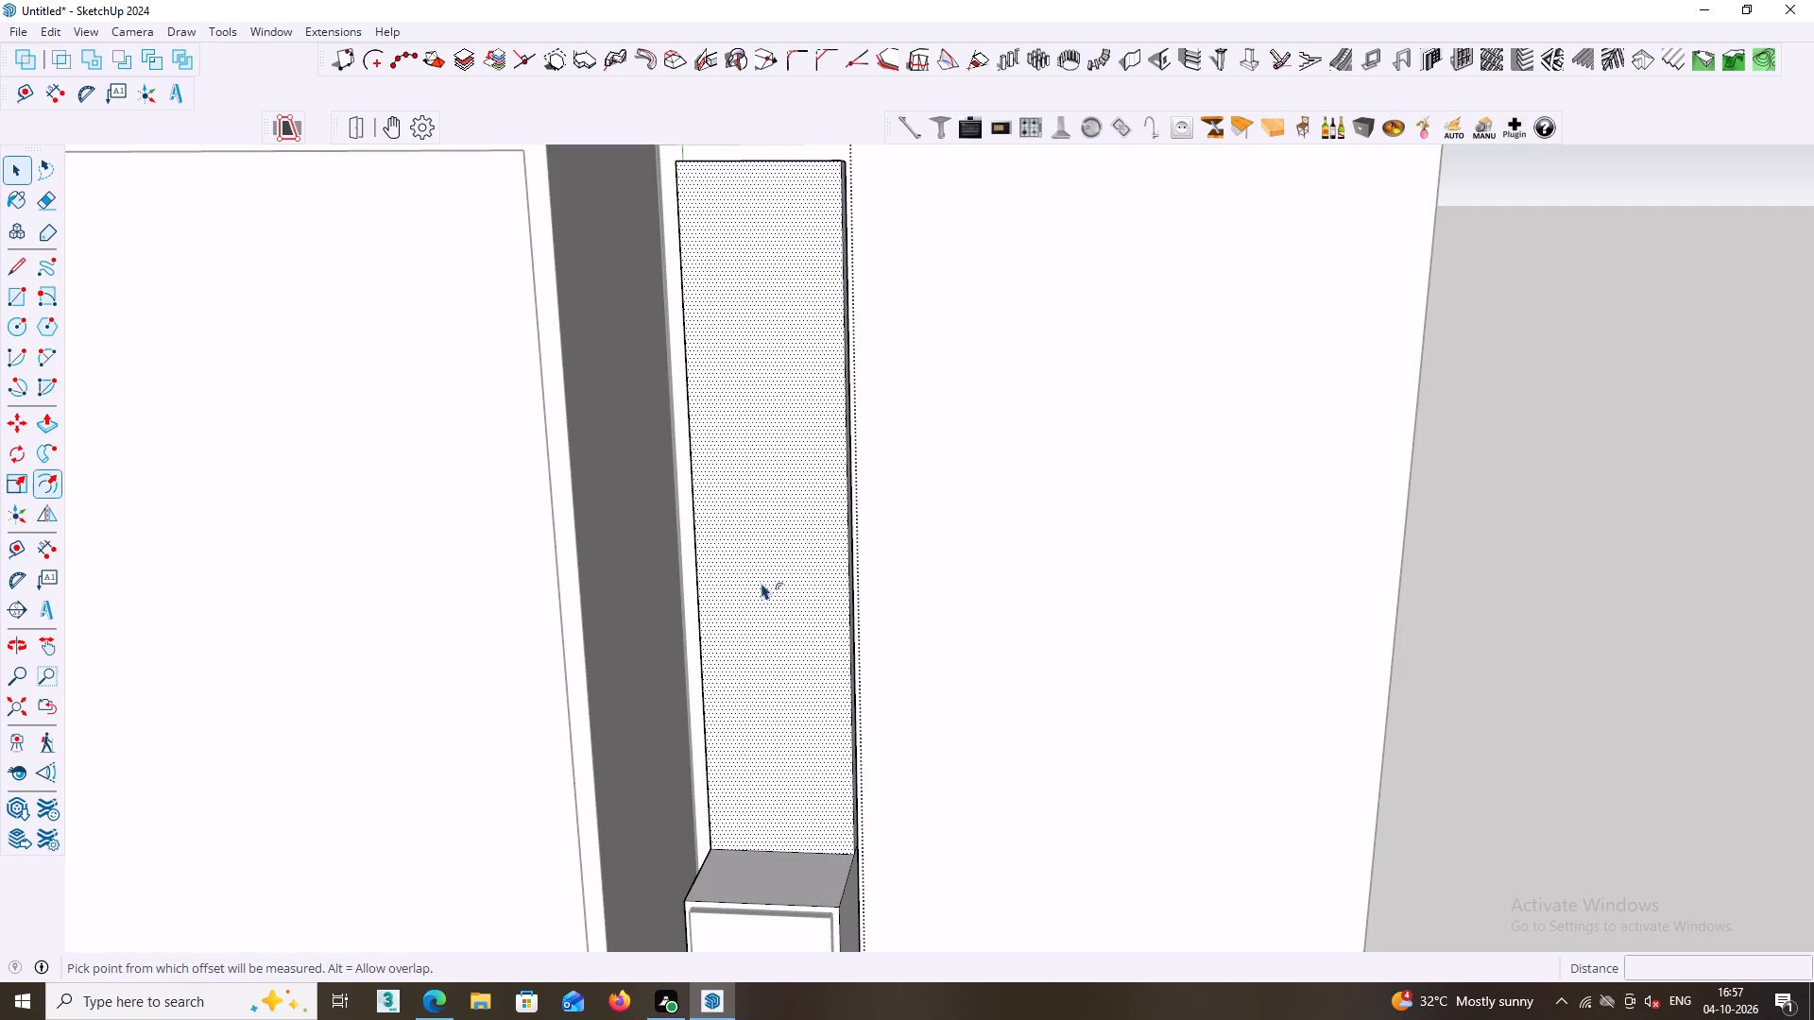
click(737, 582)
text(18)
key(Return)
key(space)
Push the face inside the 18 mm border back about 19 mm to recess it, and close the group.
click(742, 584)
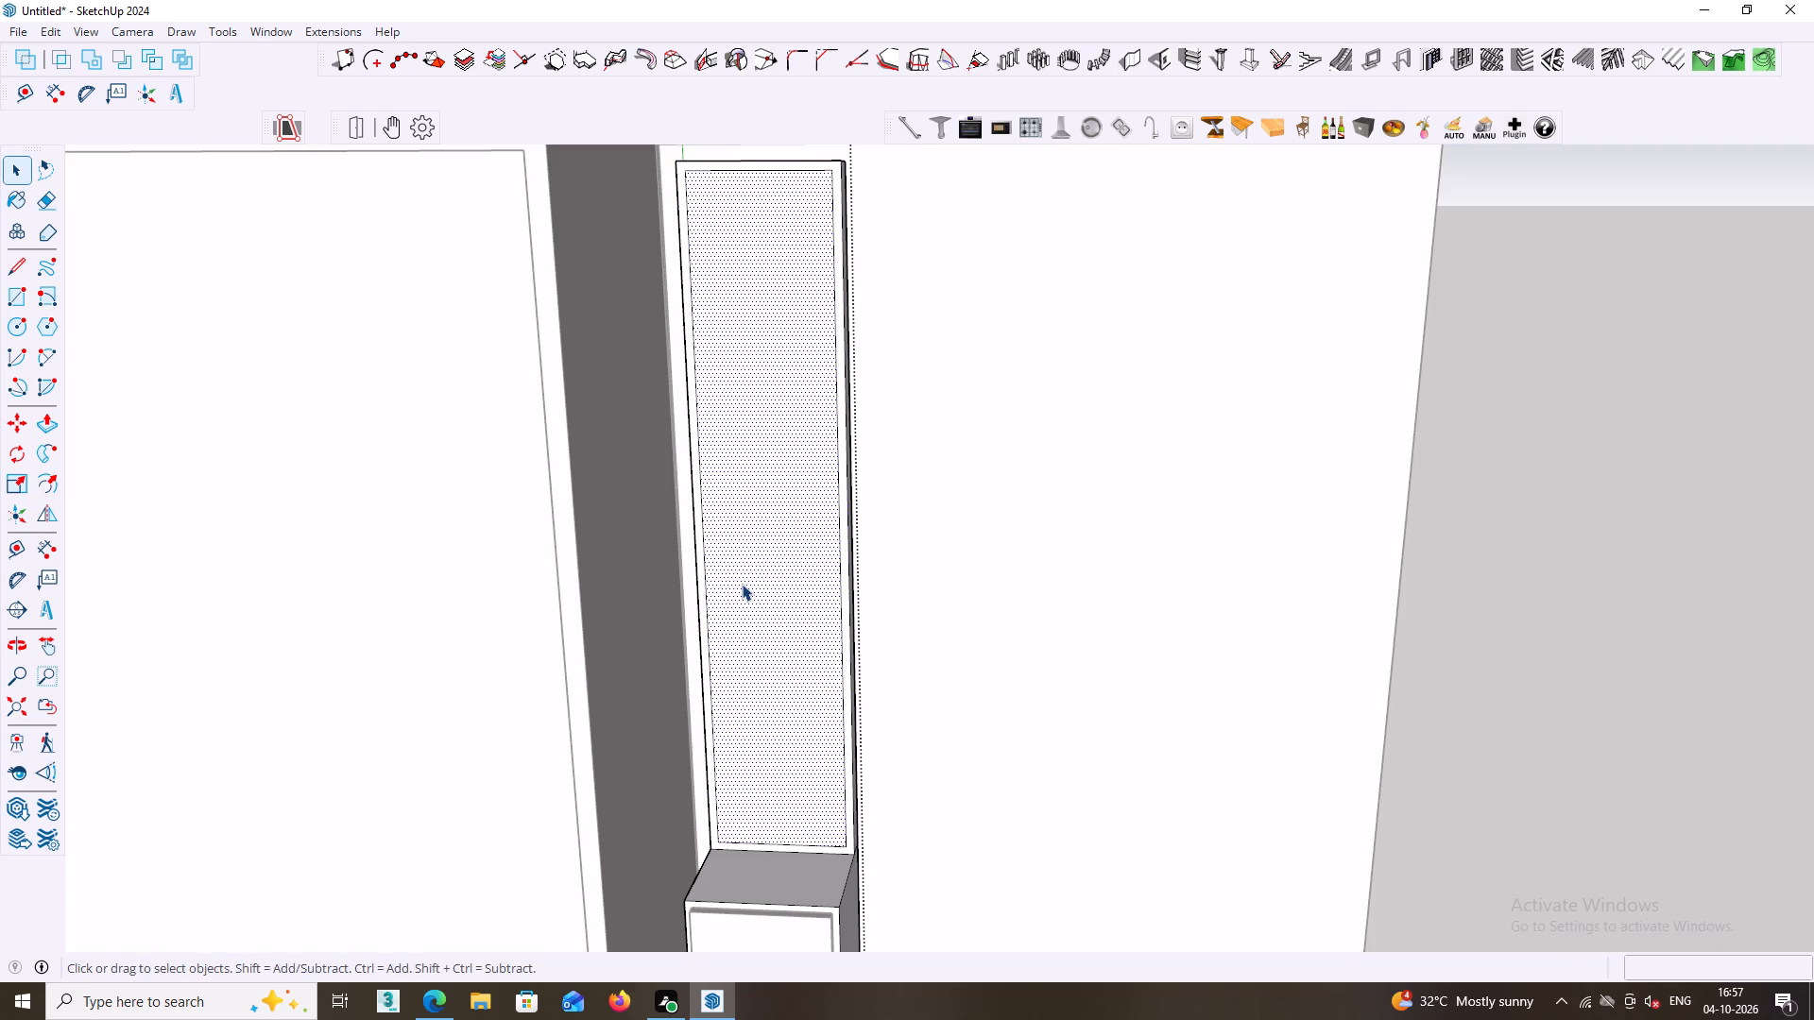
middle_drag(738, 581, 782, 653)
scroll(779, 635, down, 2)
shift+middle_drag(779, 637, 813, 728)
shift+scroll(780, 639, down, 1)
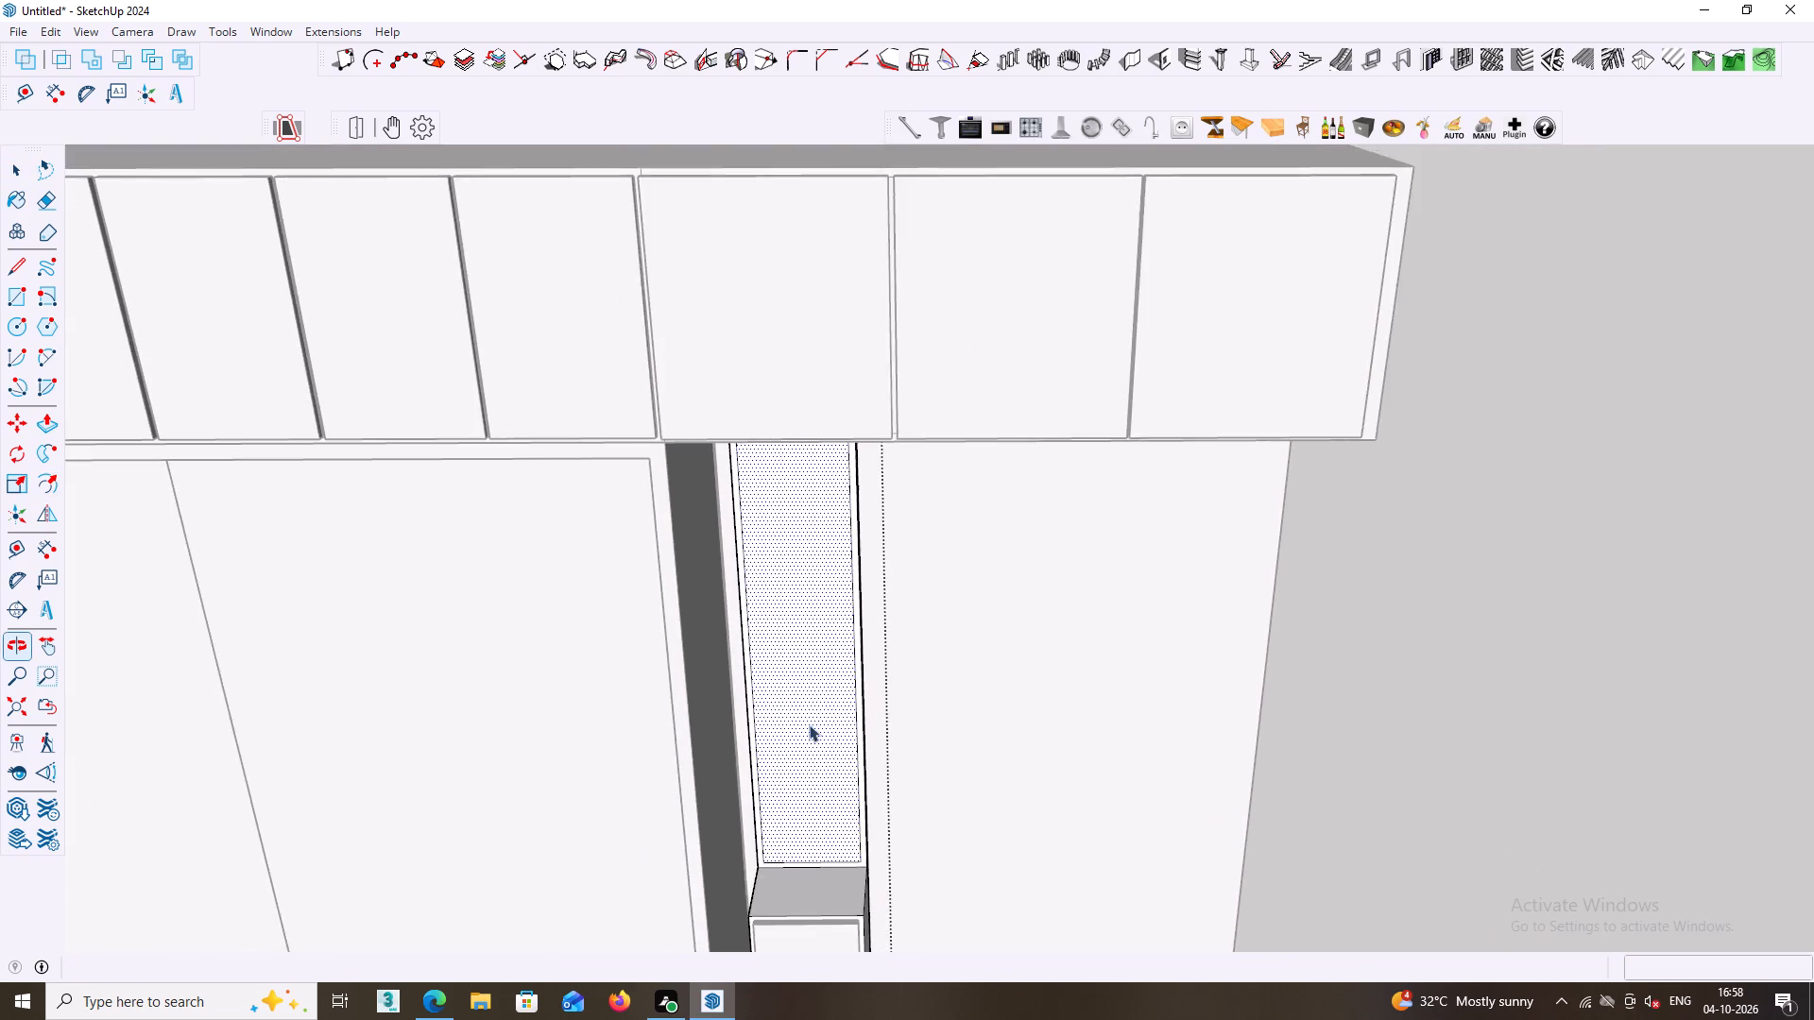
middle_drag(809, 717, 814, 578)
shift+middle_drag(813, 564, 807, 463)
scroll(786, 523, up, 2)
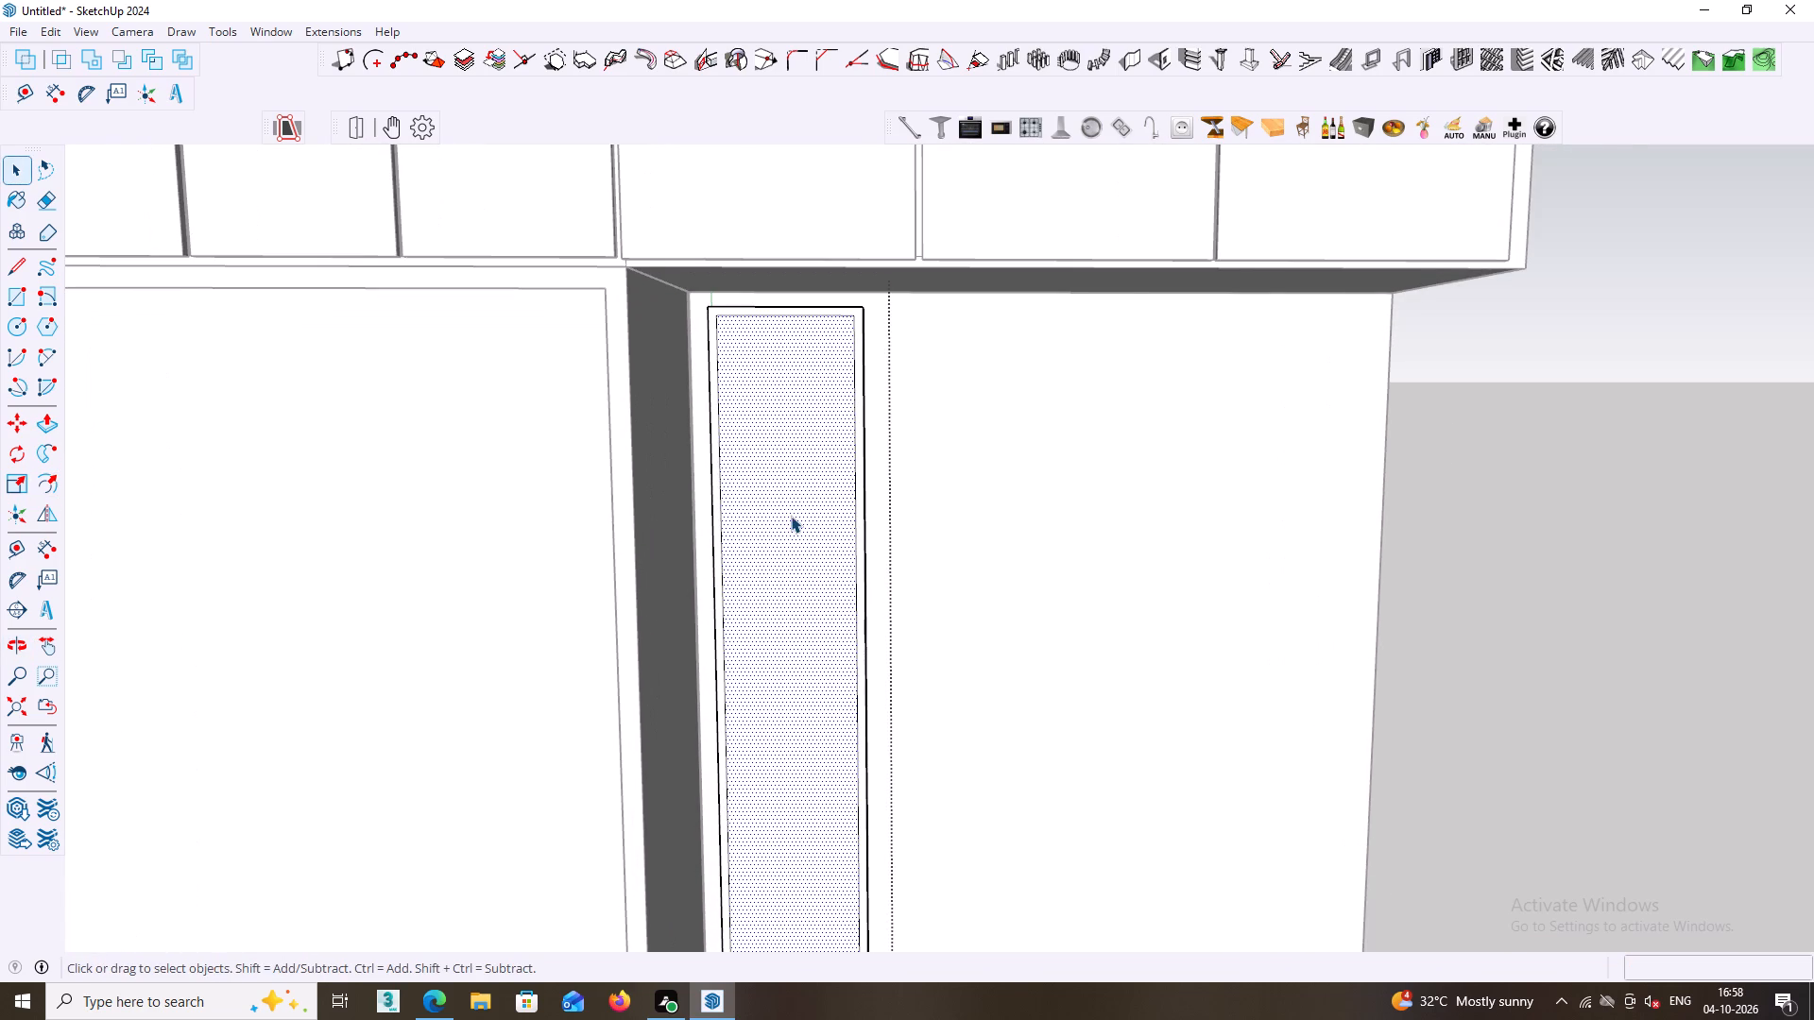
scroll(791, 516, up, 1)
middle_drag(791, 515, 785, 443)
scroll(779, 413, up, 3)
middle_drag(776, 416, 783, 504)
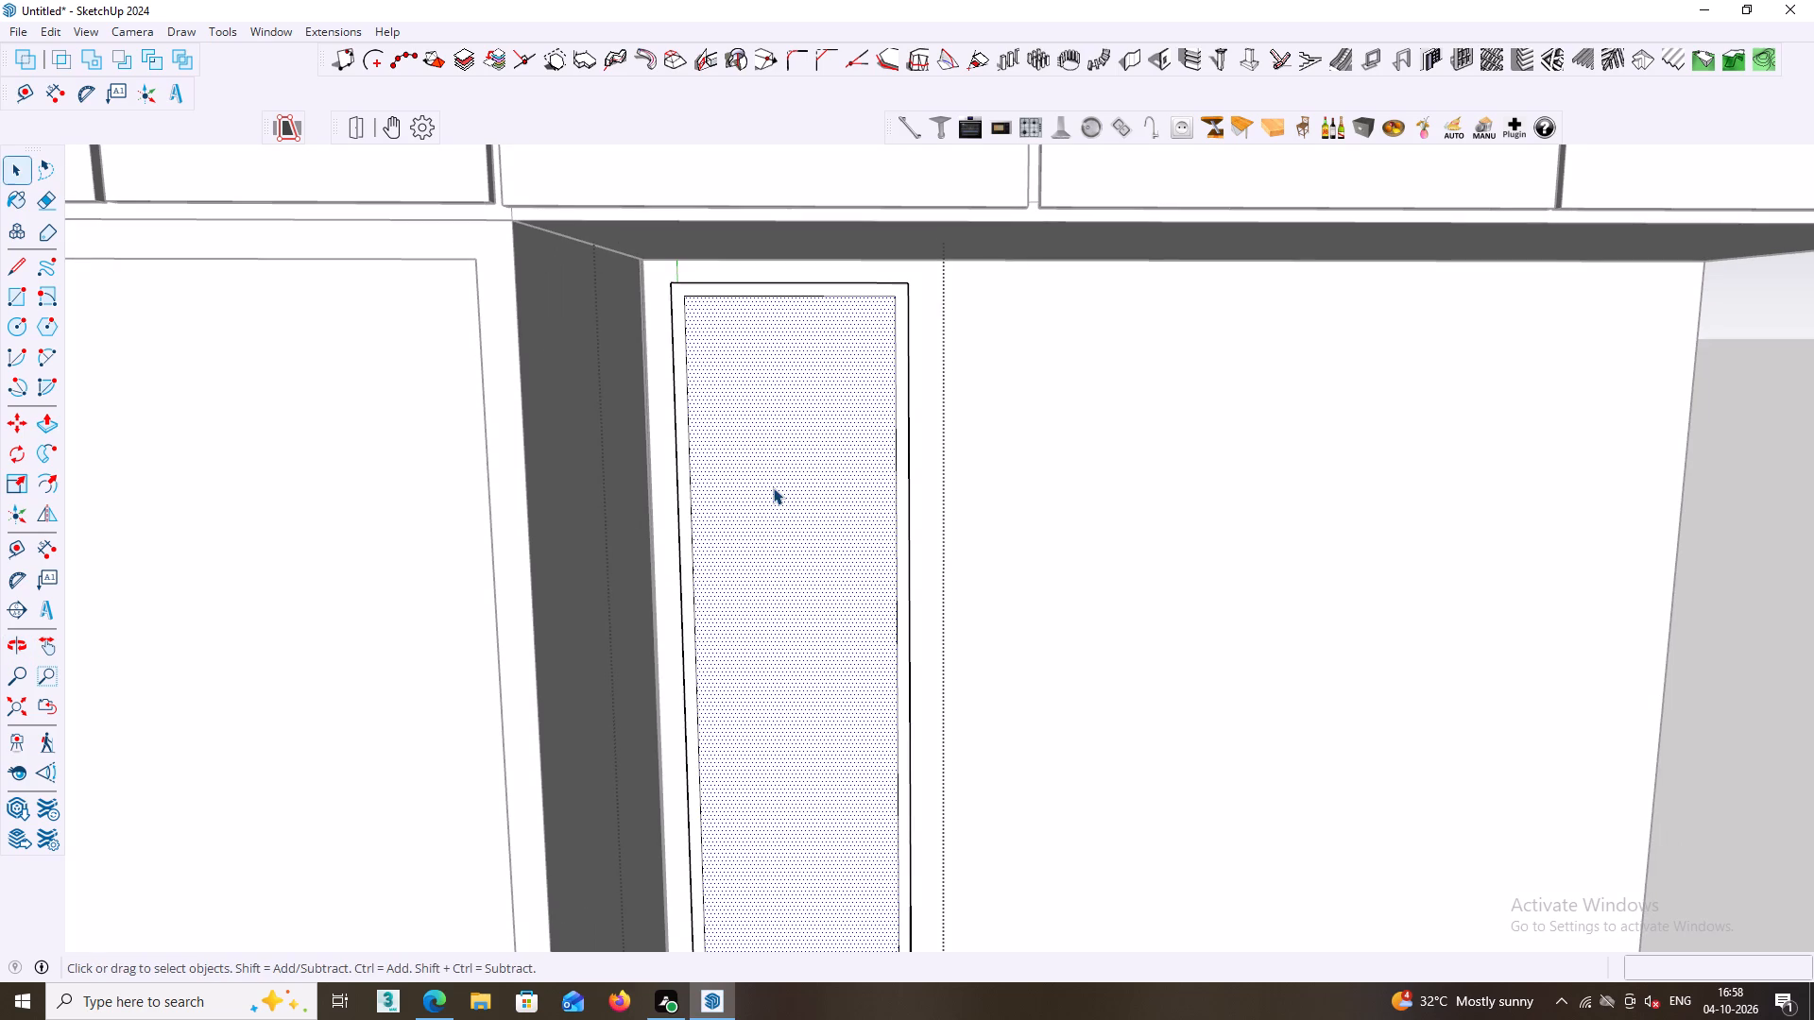
key(p)
click(773, 487)
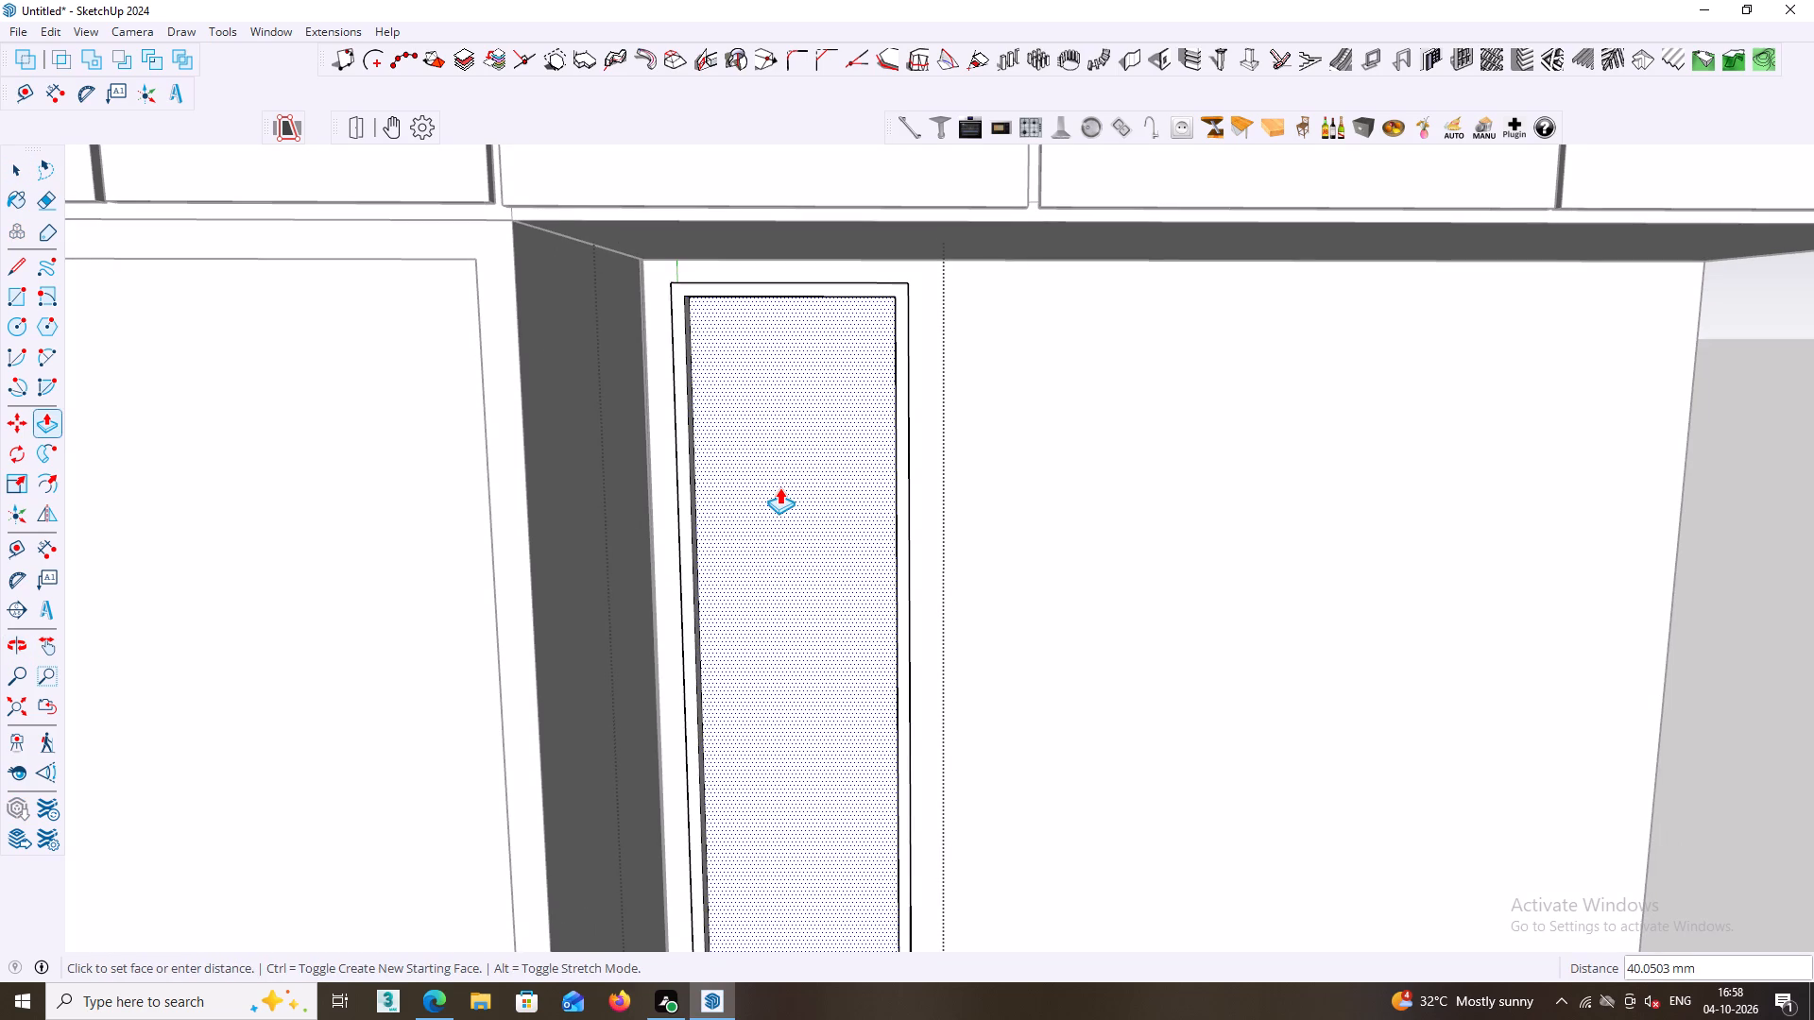
middle_drag(779, 487, 917, 379)
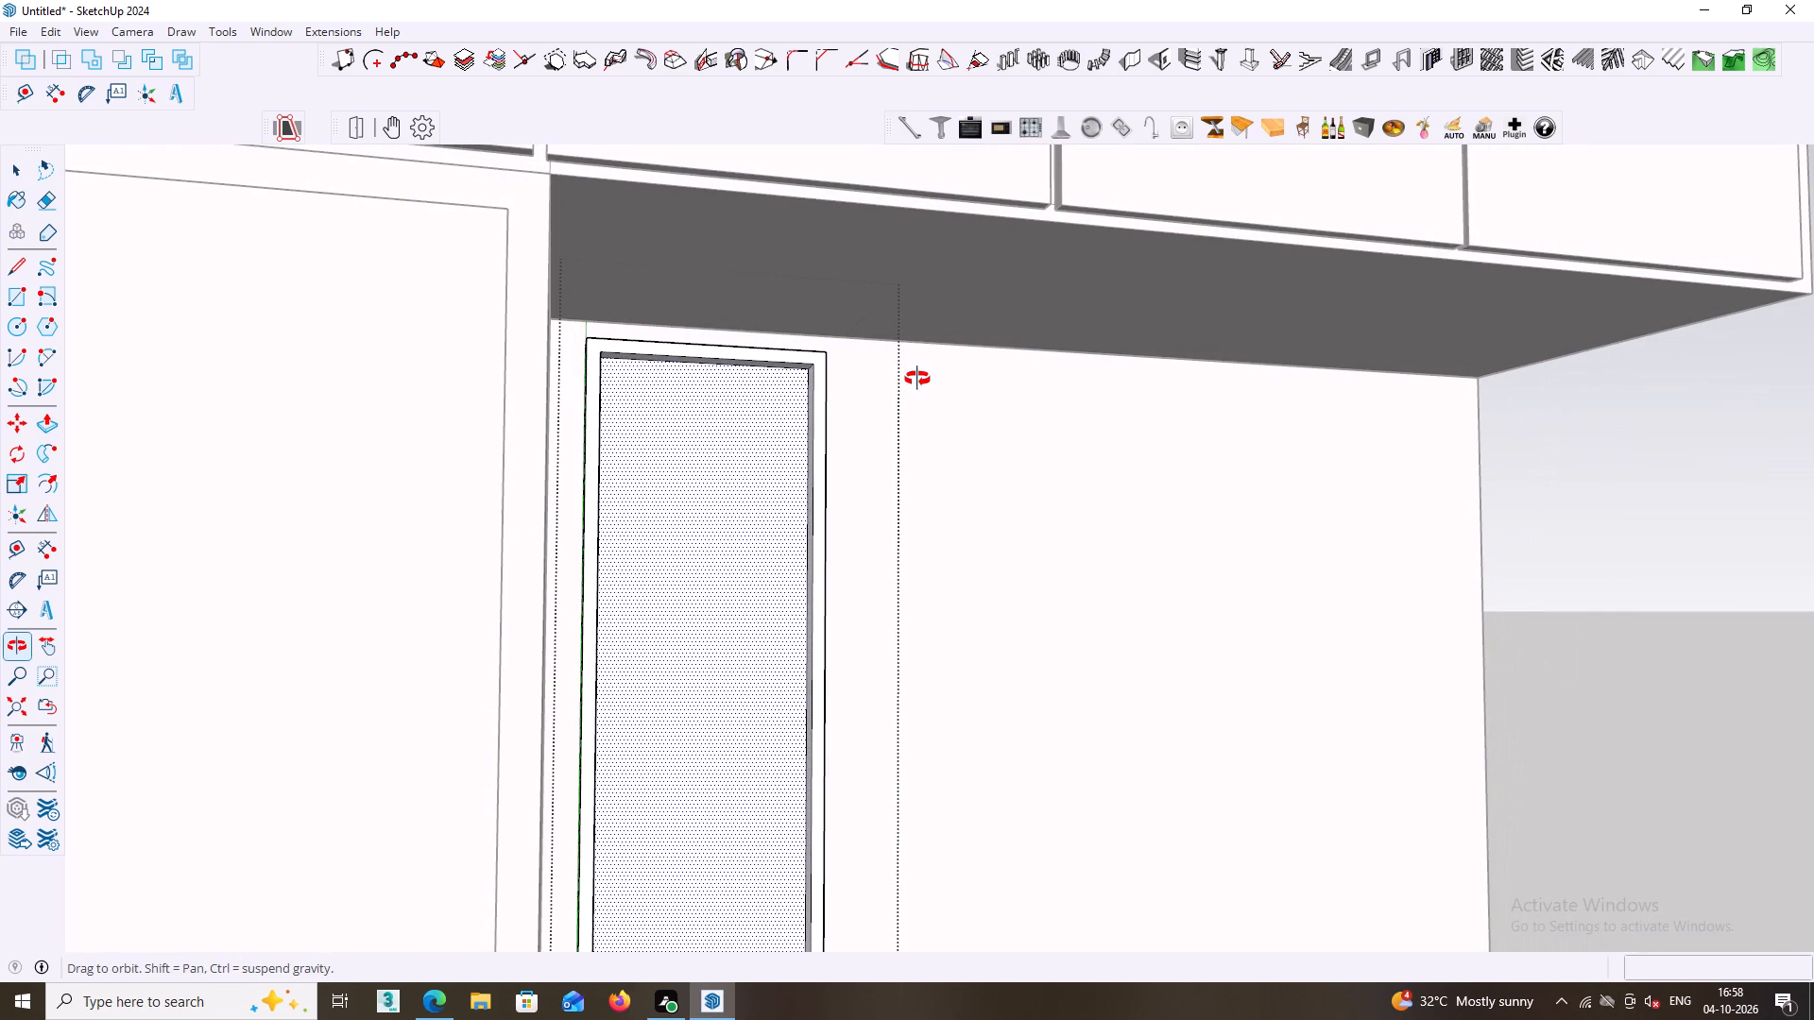
middle_drag(917, 379, 769, 541)
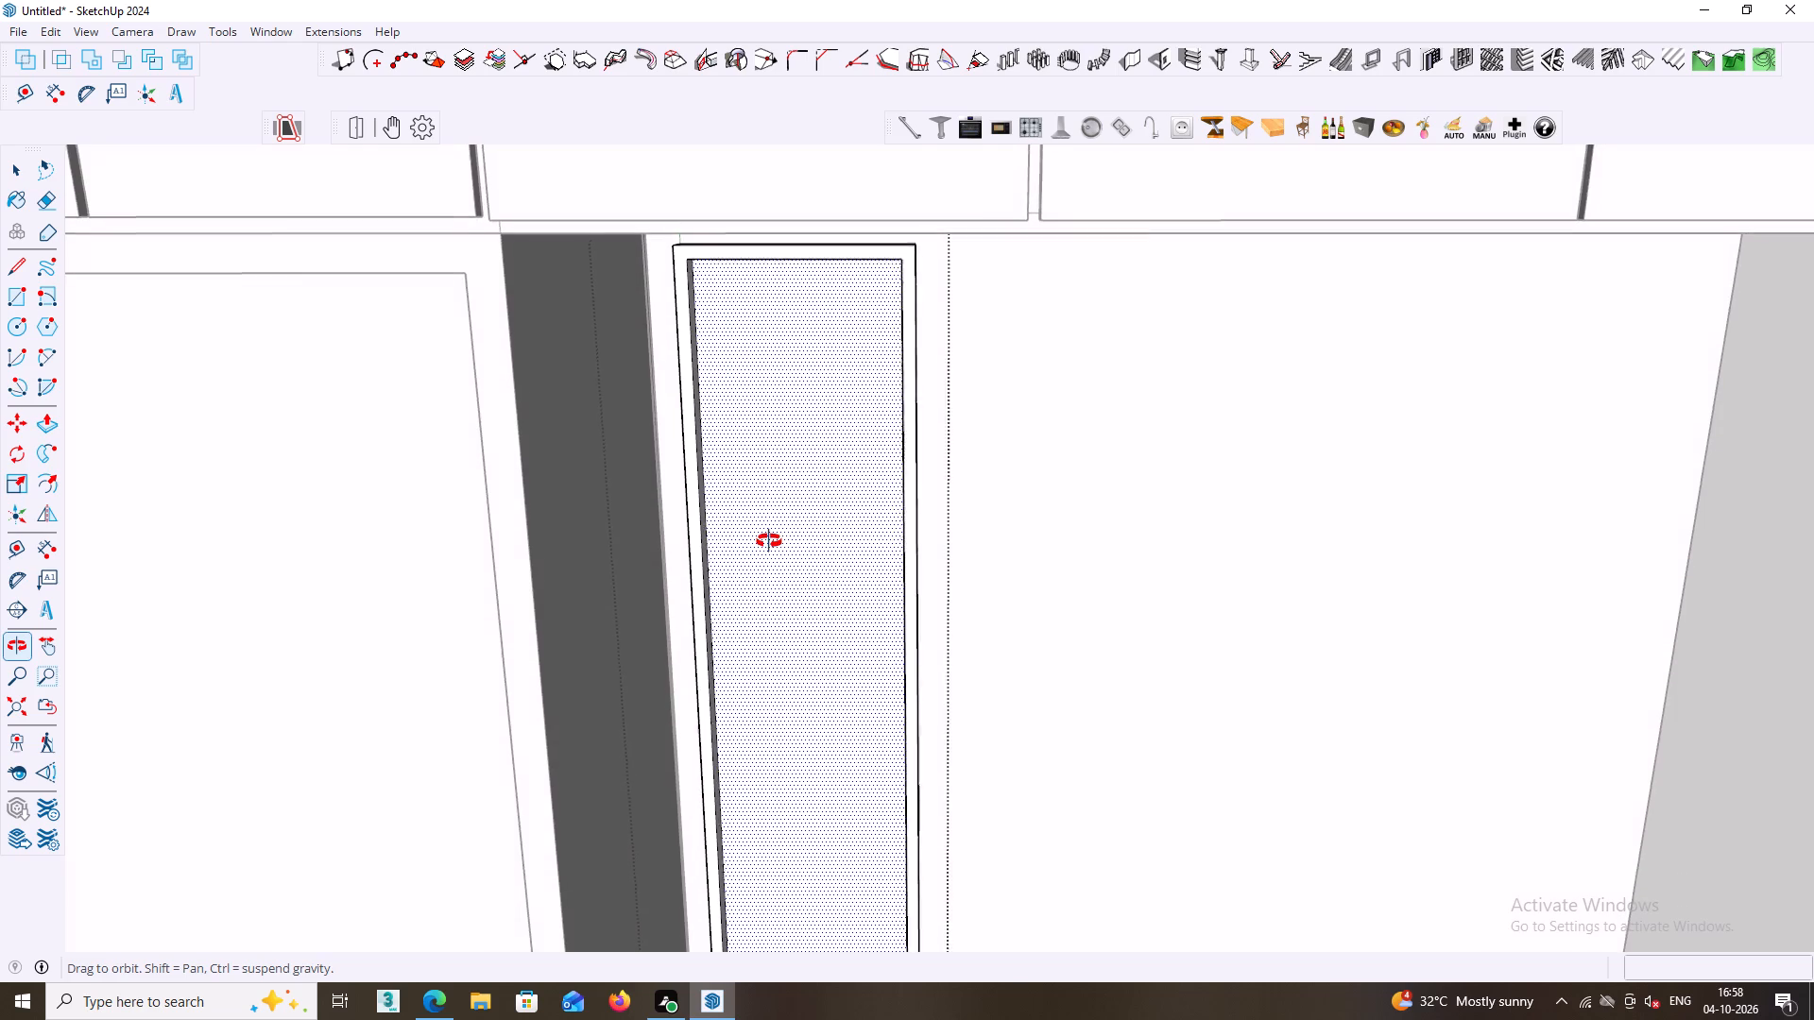
middle_drag(769, 541, 776, 524)
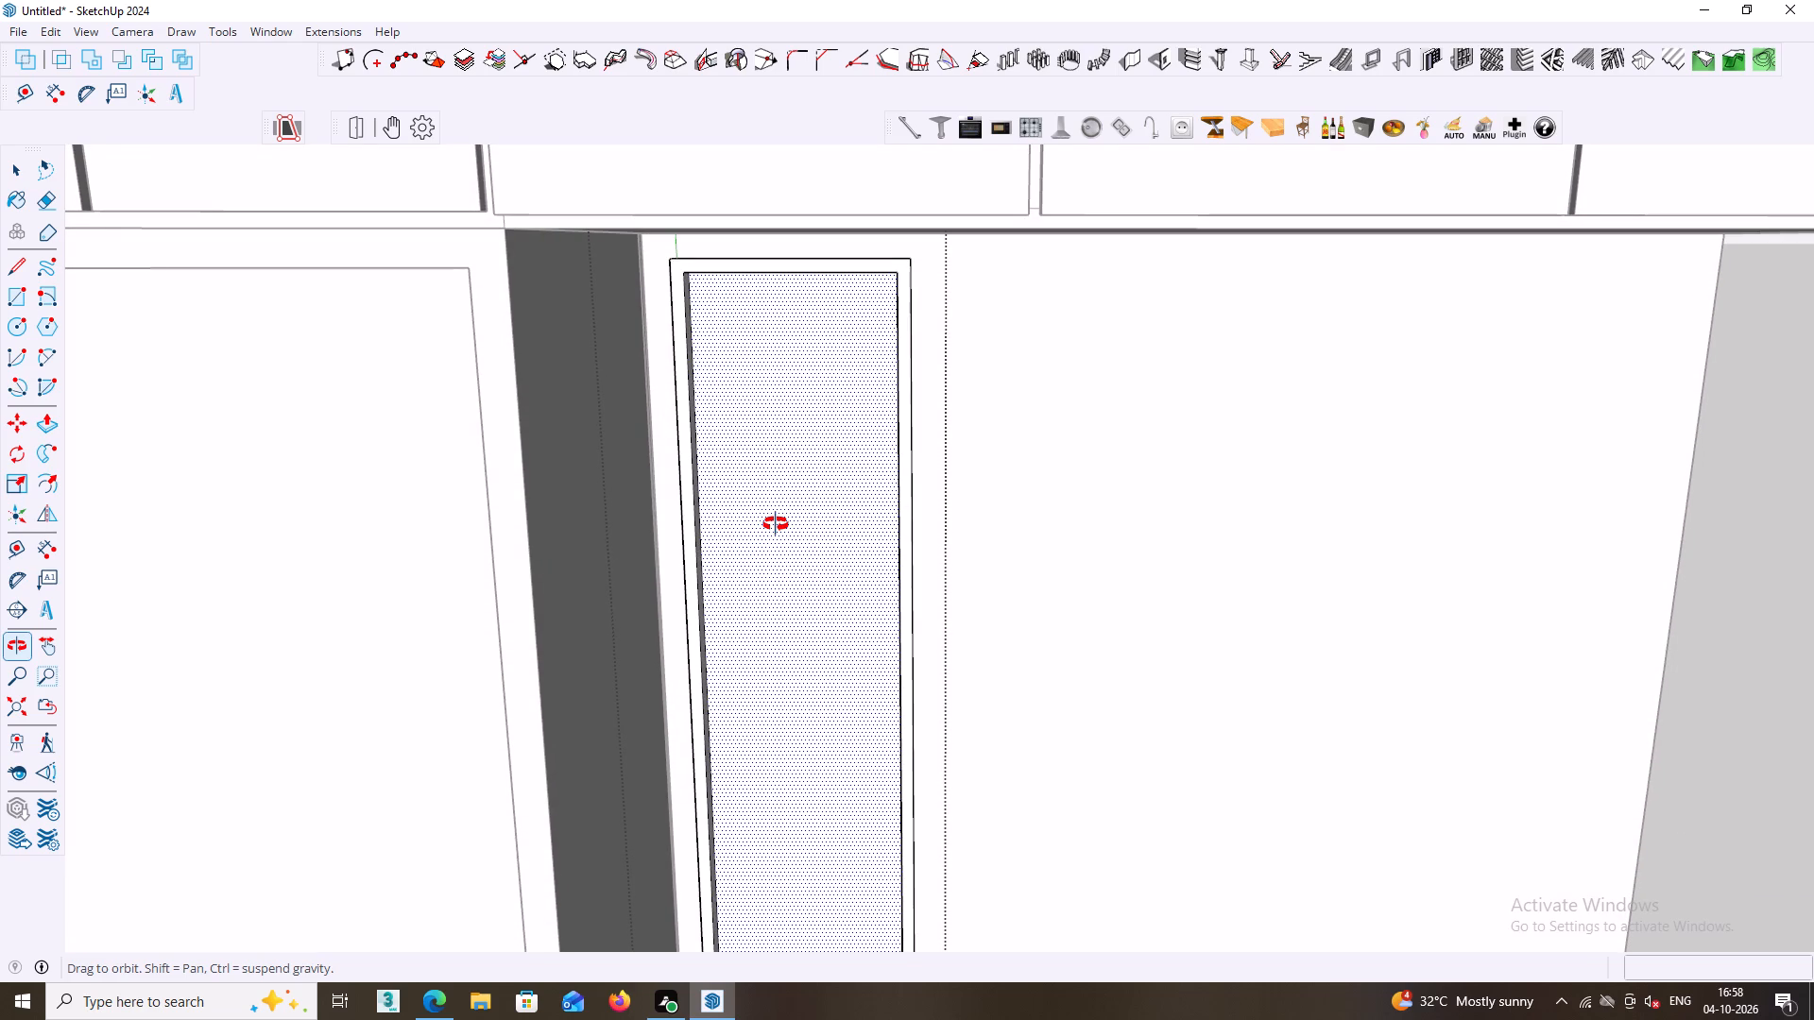
middle_drag(776, 524, 773, 523)
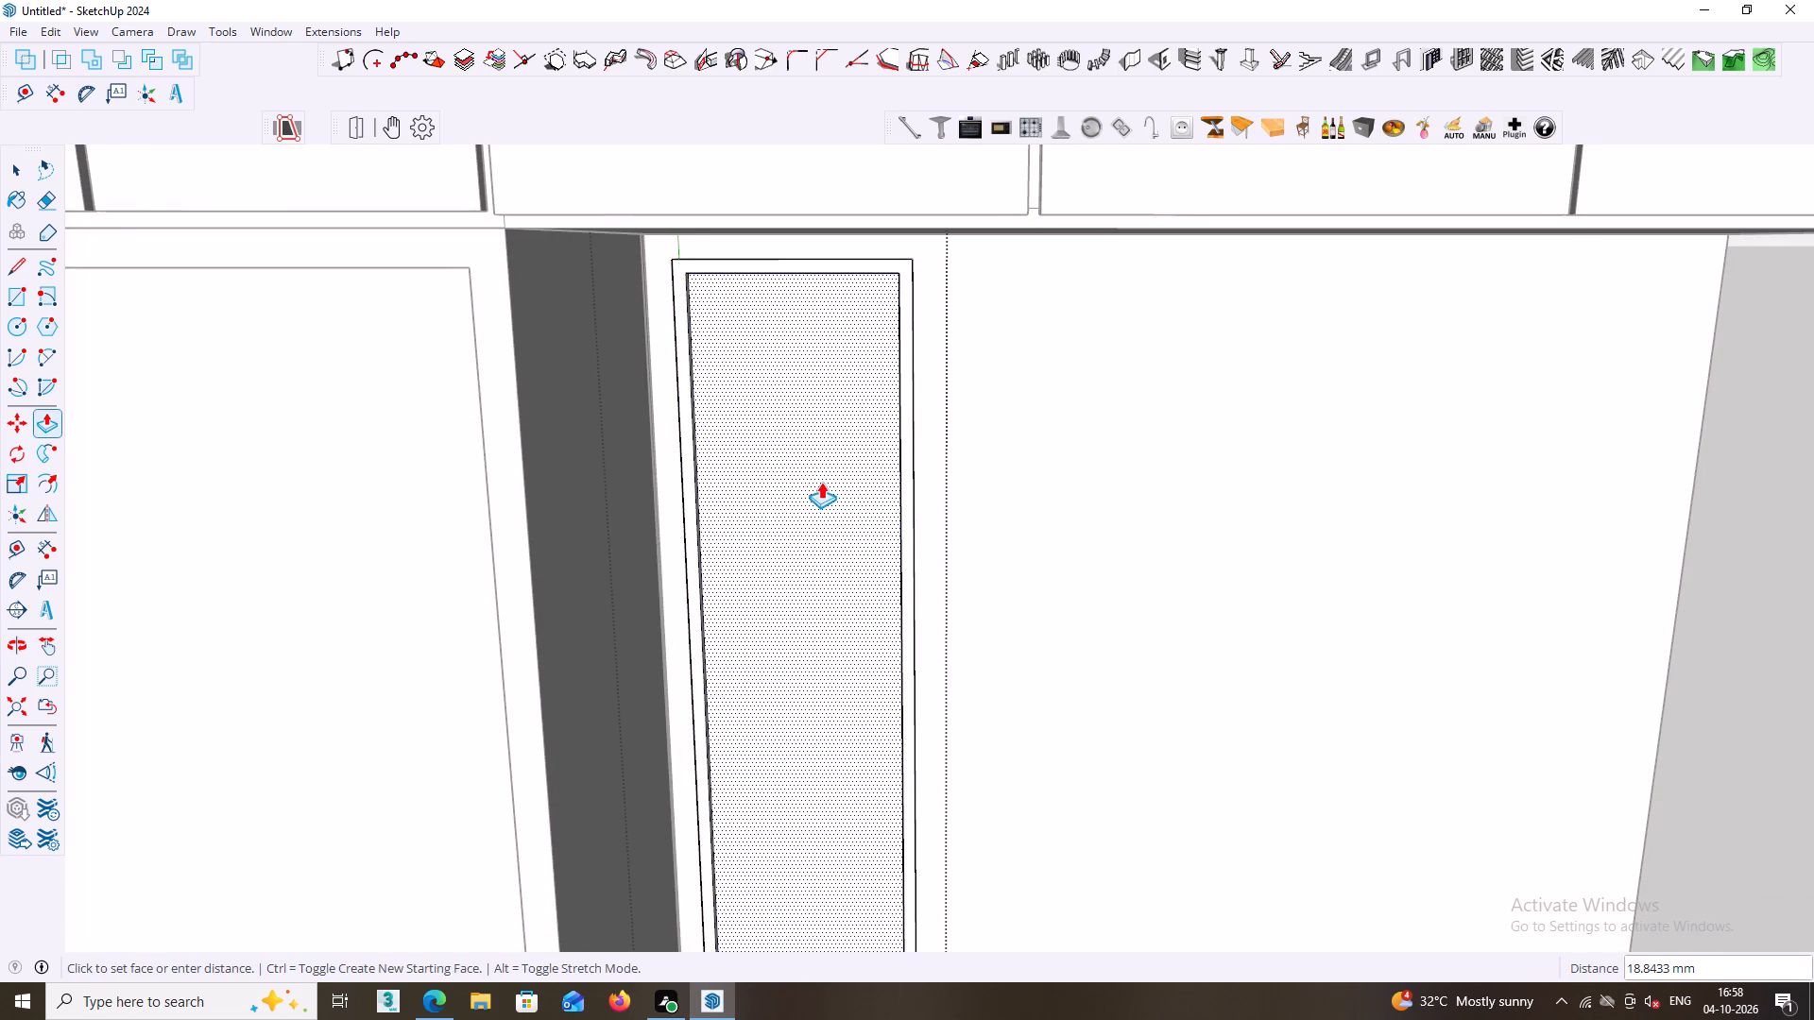
click(821, 482)
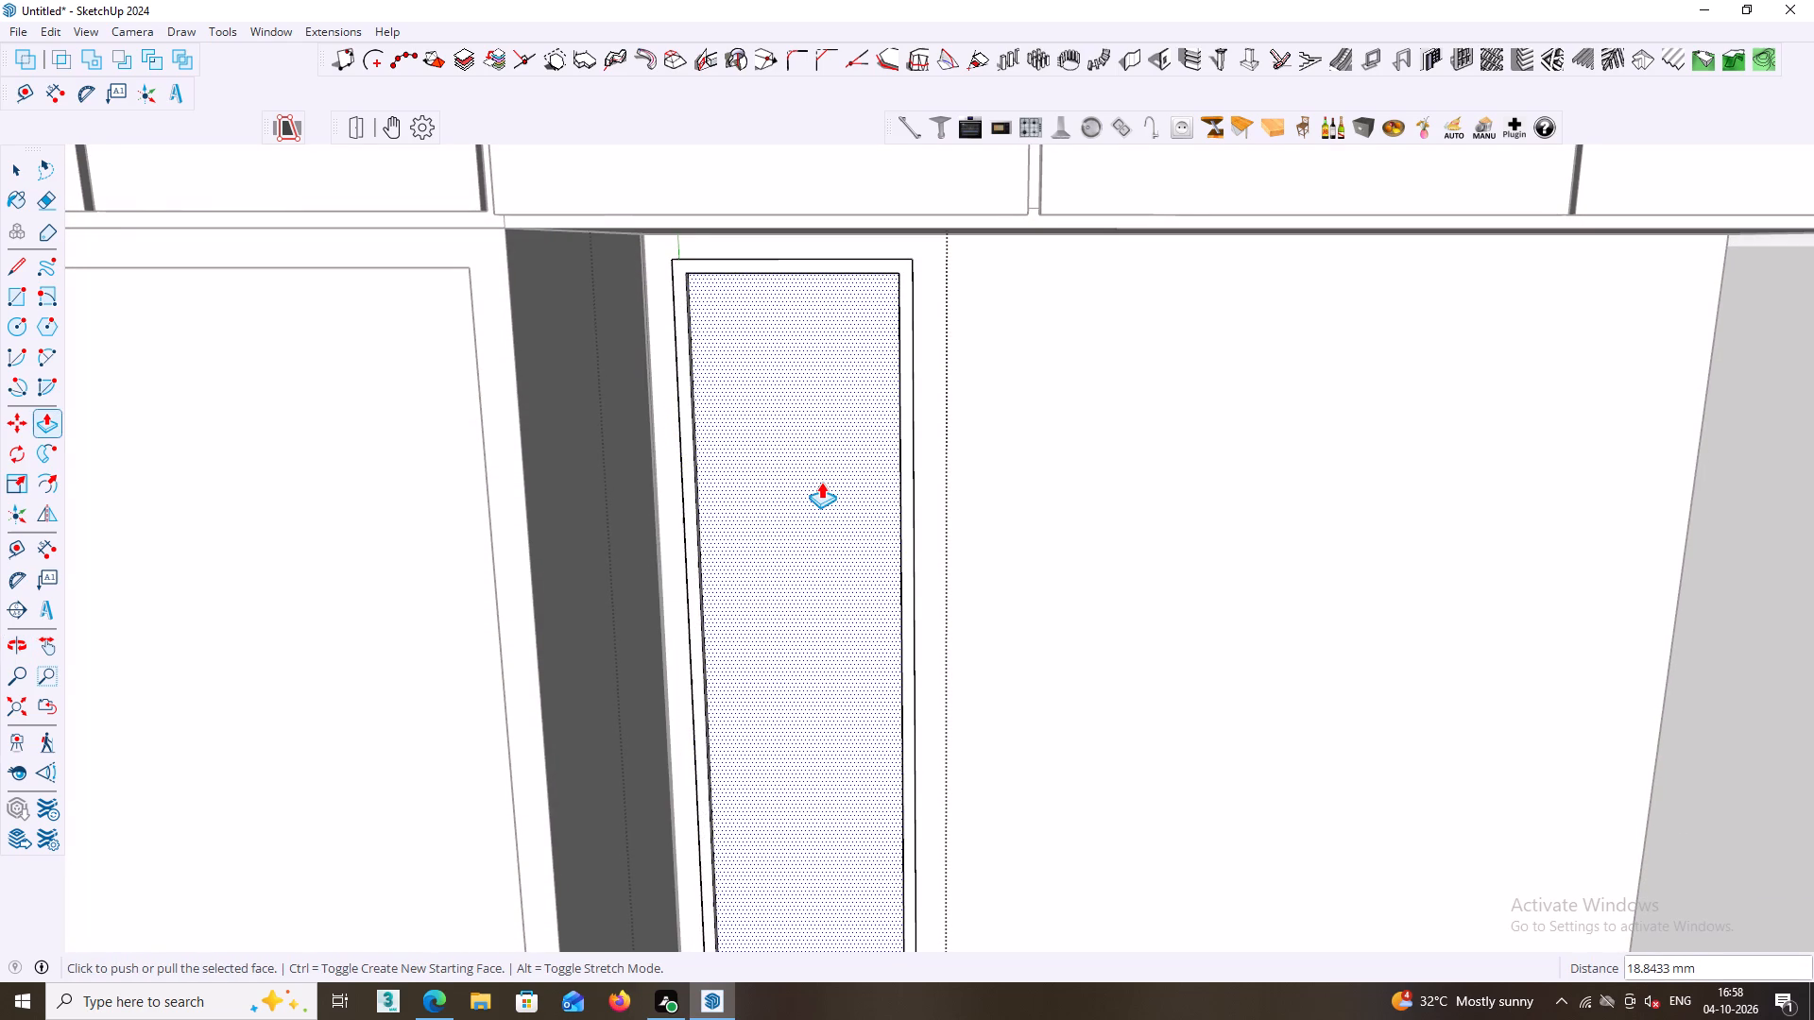
key(space)
click(1658, 586)
Paint the narrow side unit with Translucent Glass Blue from the Glass and Mirrors materials.
scroll(1694, 603, down, 1)
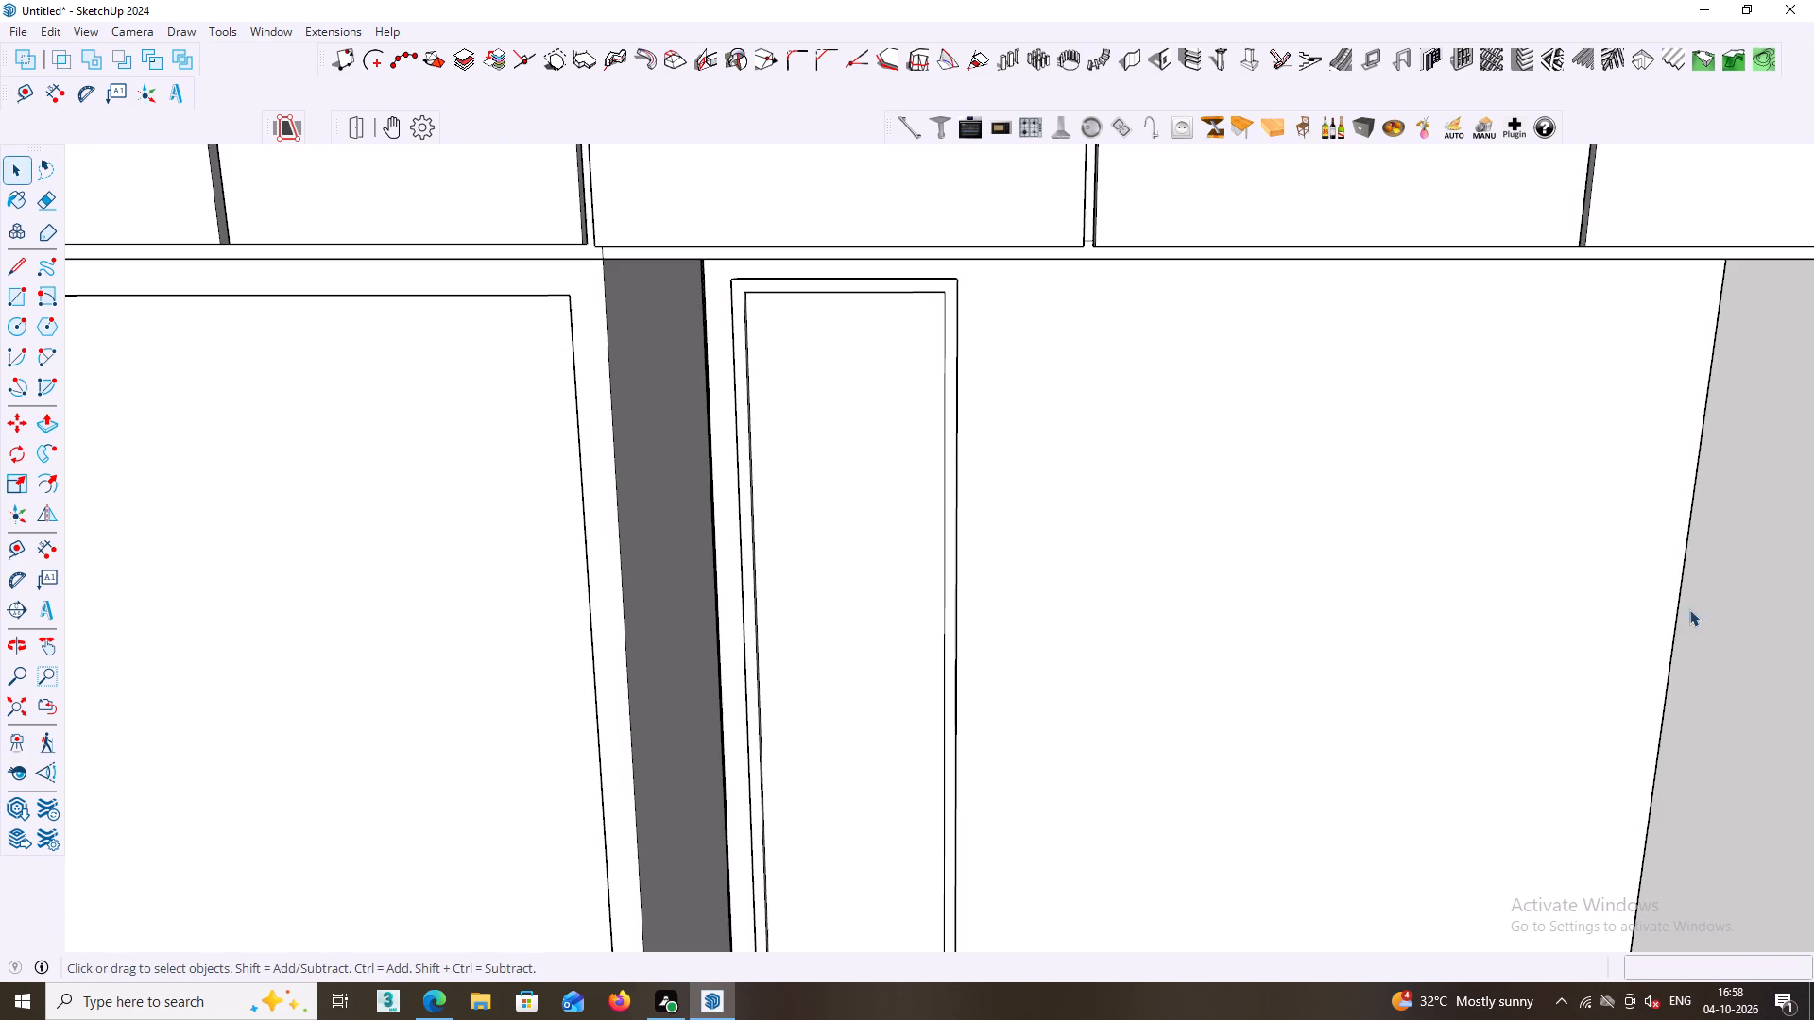
middle_drag(1651, 623, 1578, 561)
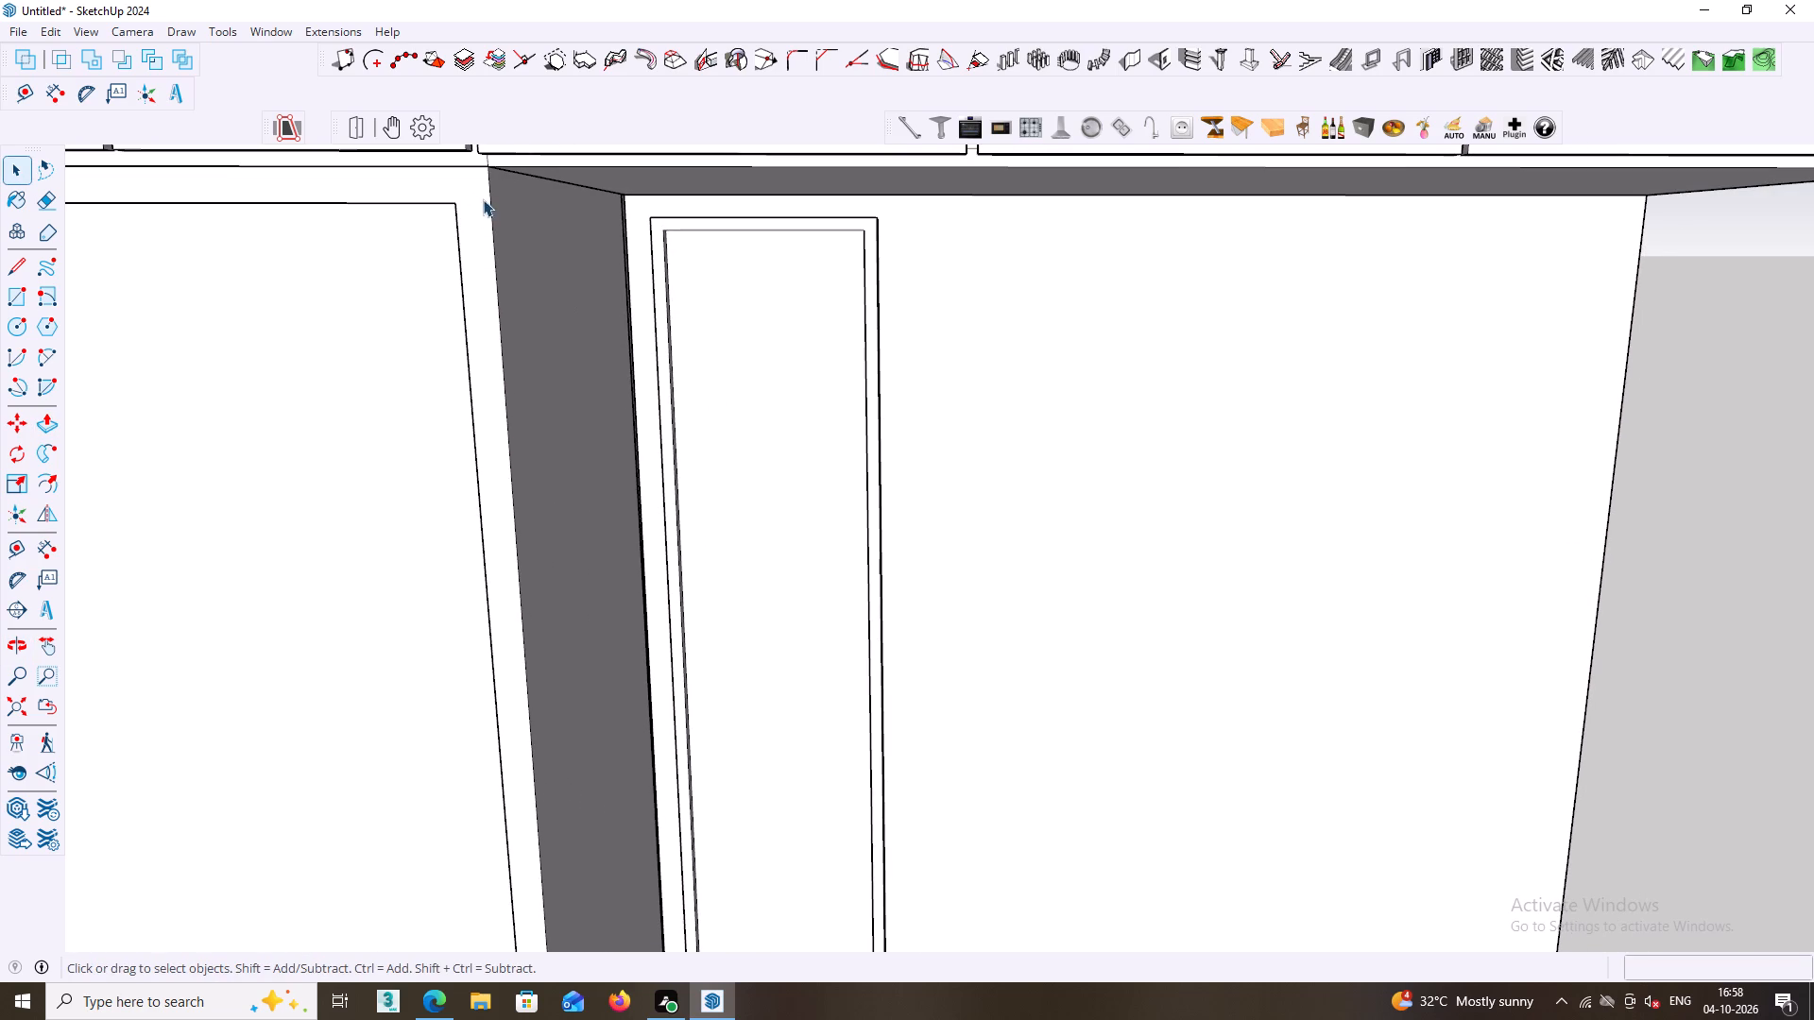
key(b)
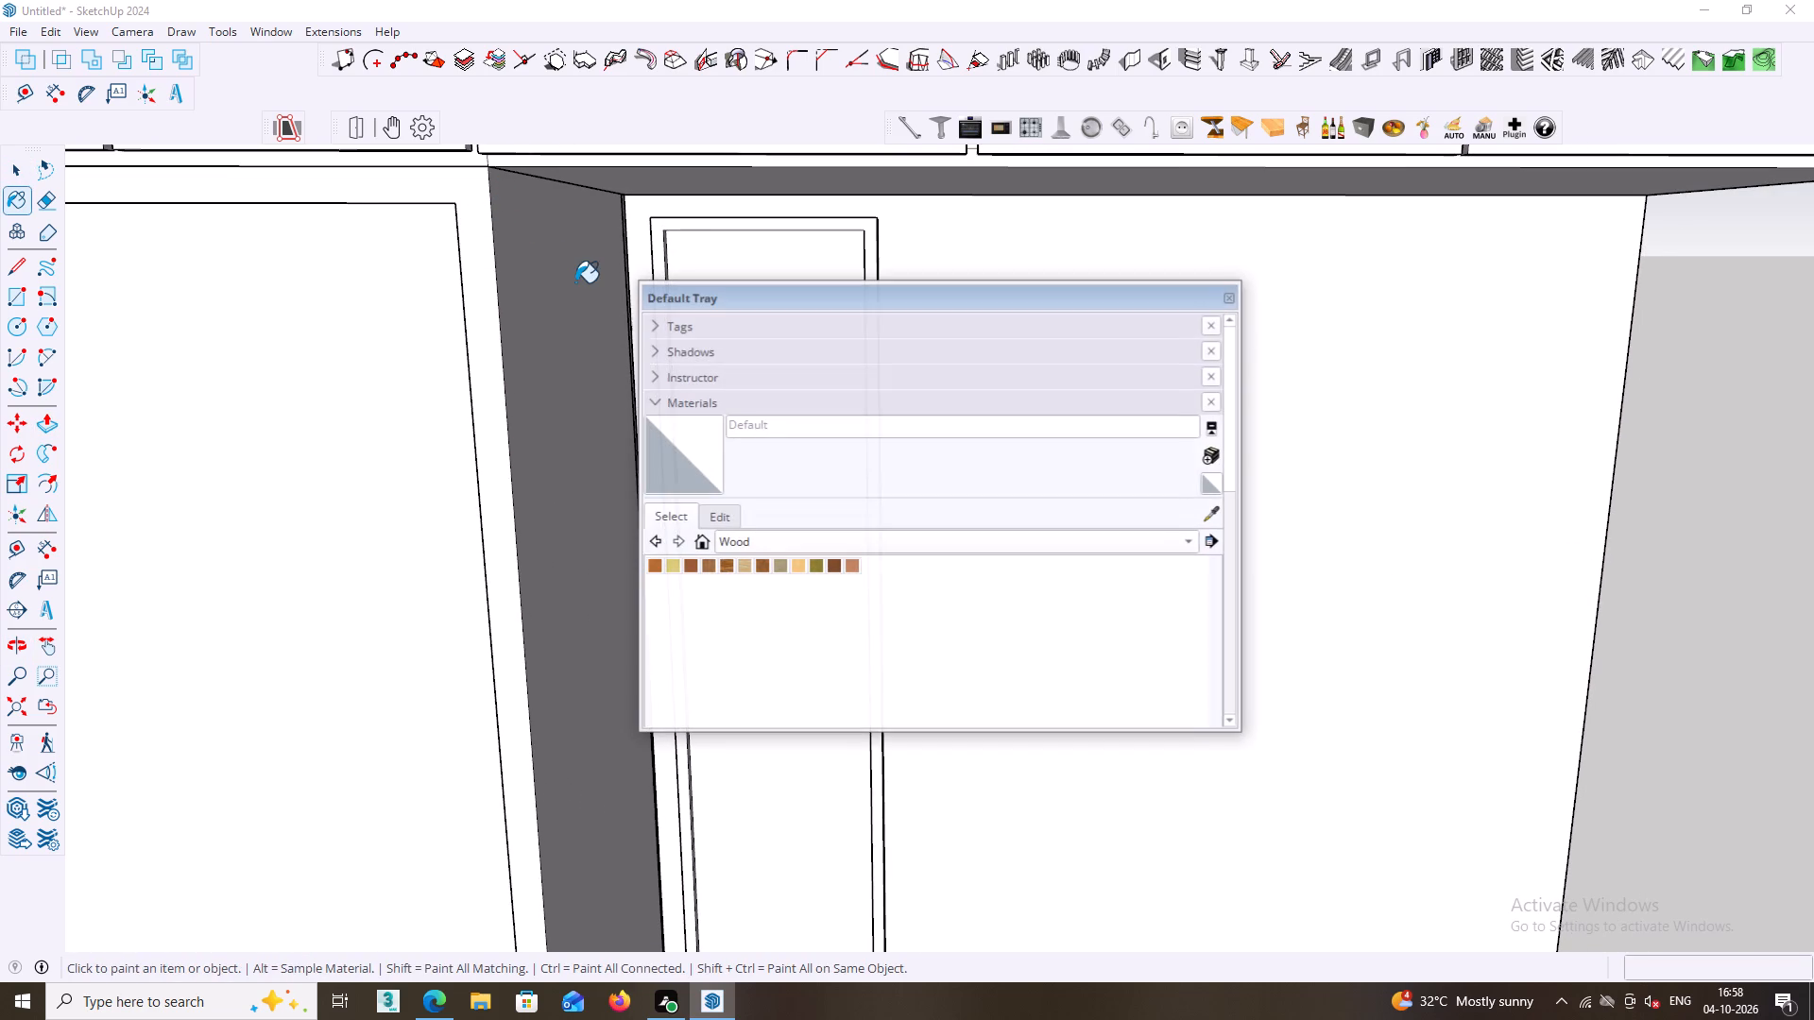
click(1189, 541)
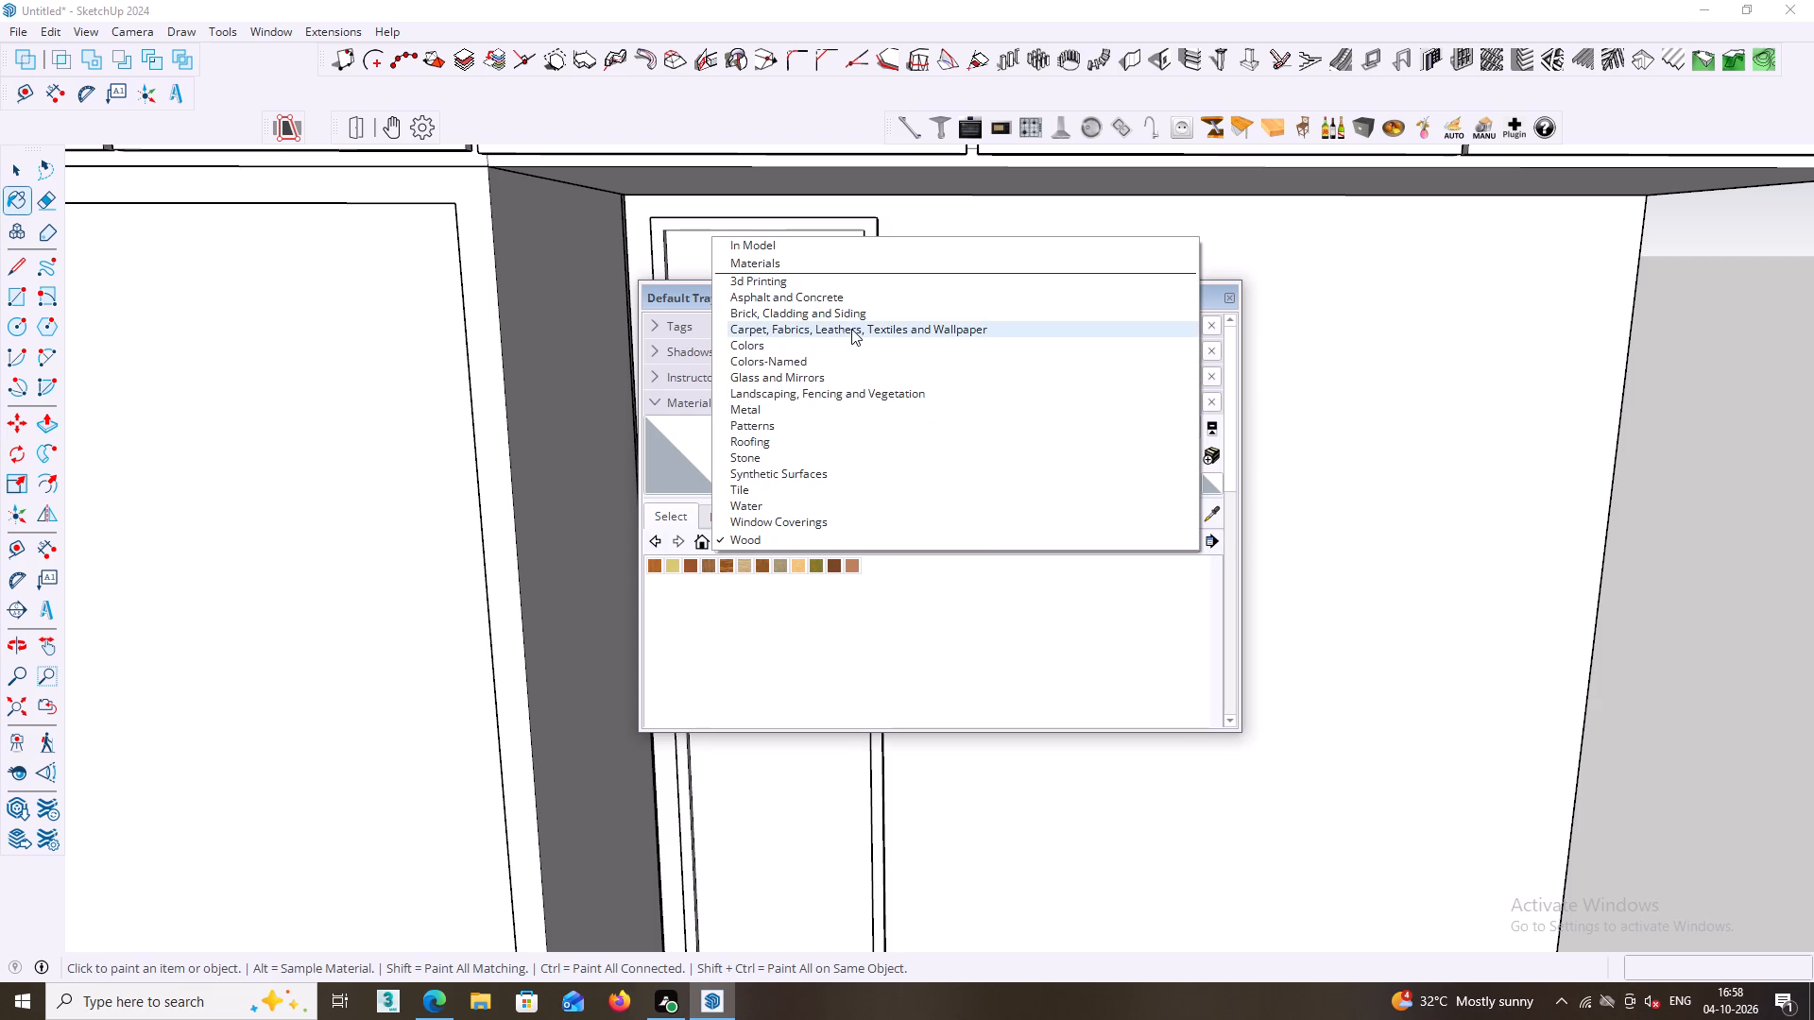
click(797, 382)
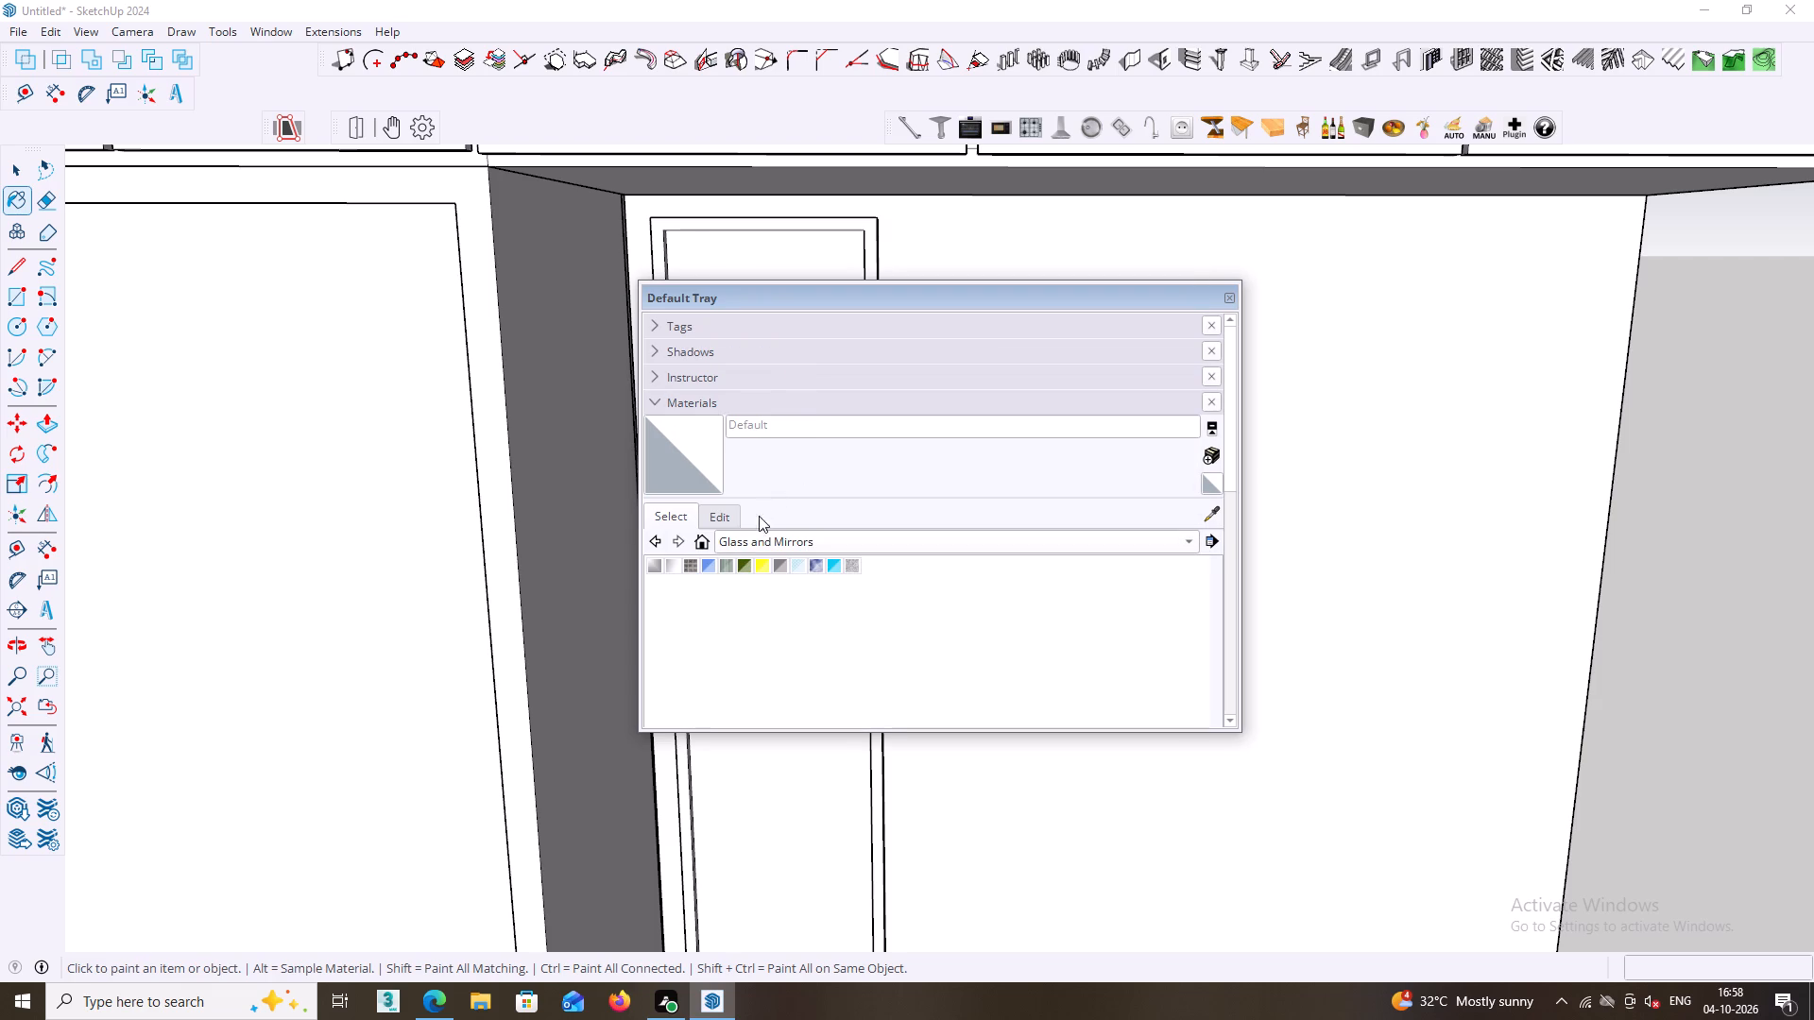
click(707, 569)
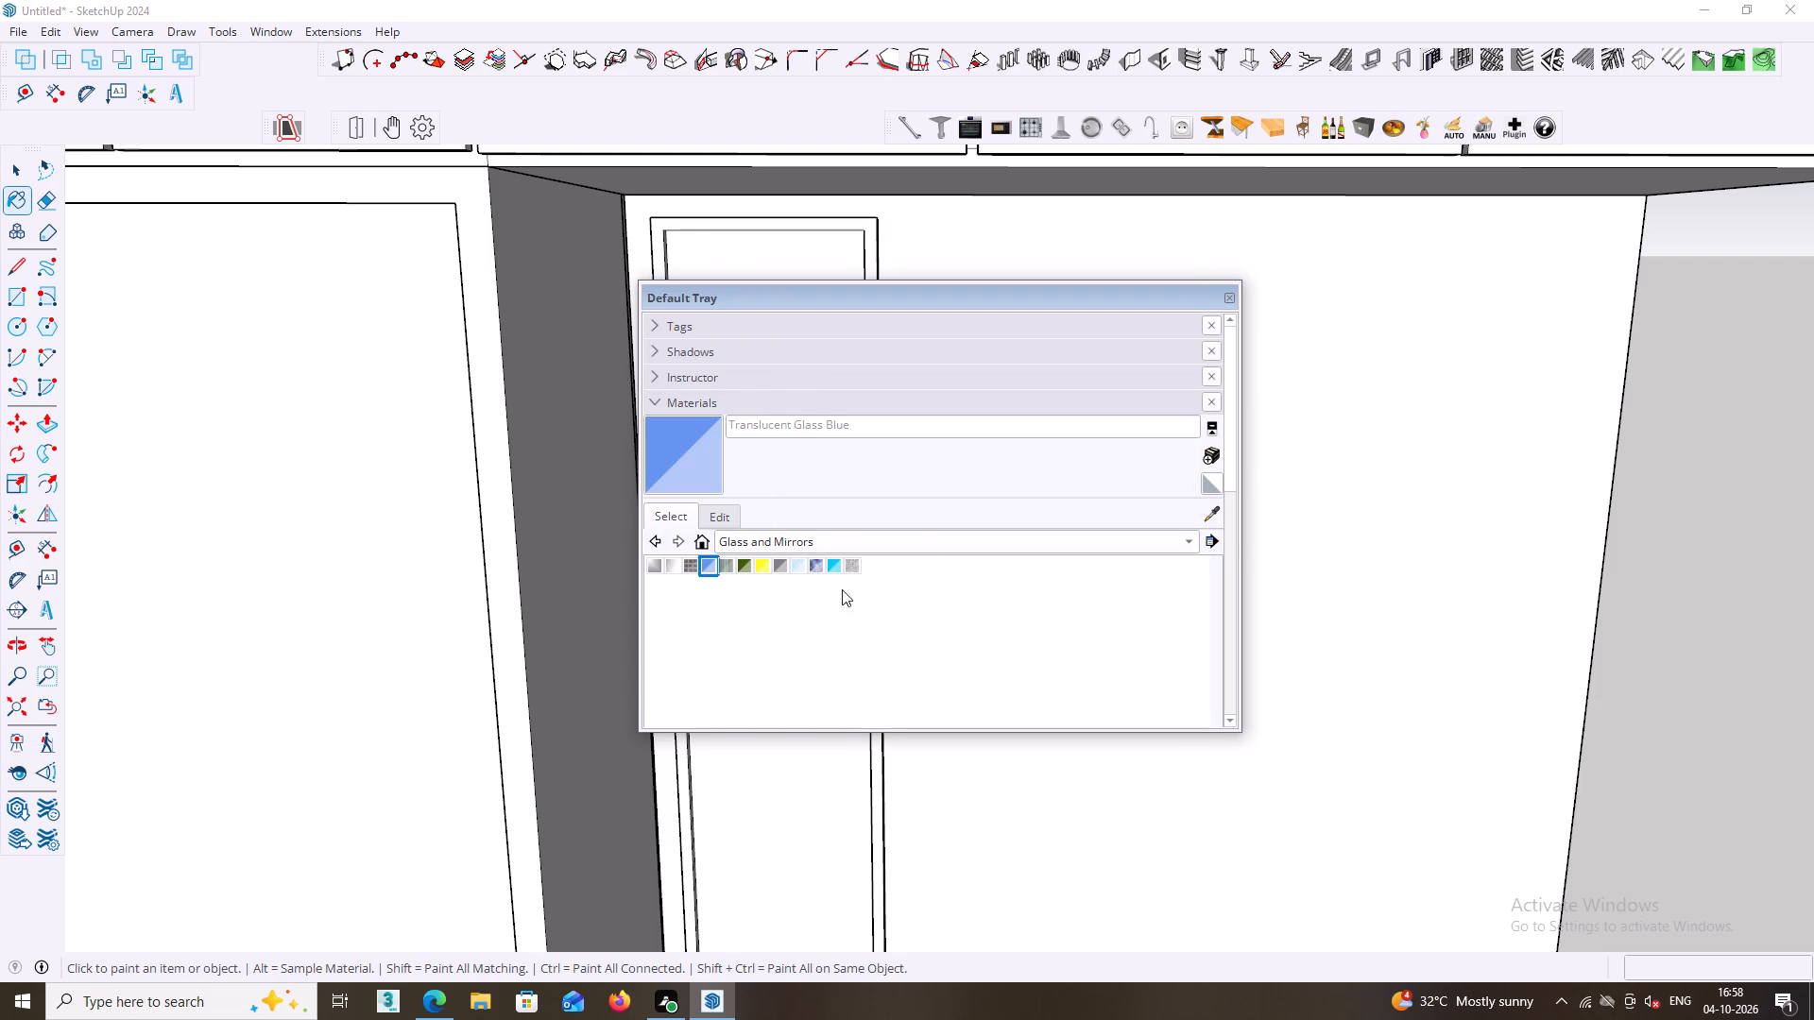
click(1228, 297)
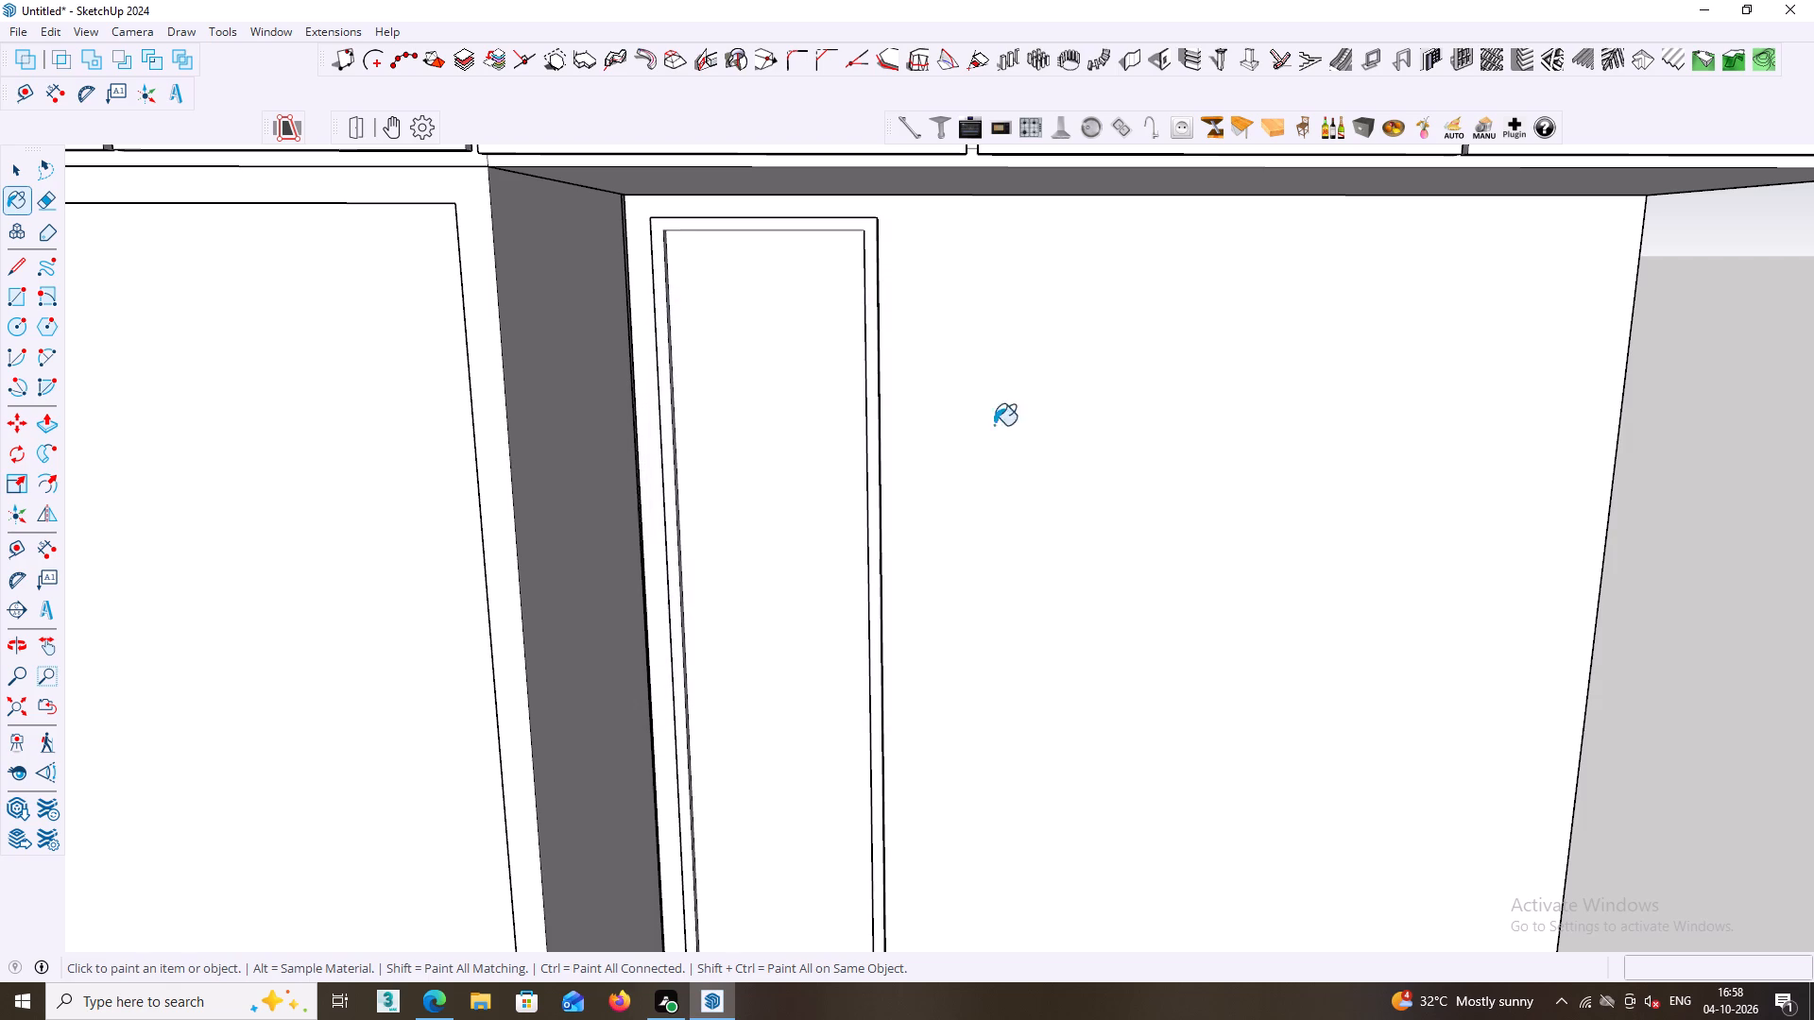
click(812, 485)
scroll(812, 484, down, 4)
scroll(823, 495, up, 3)
click(817, 503)
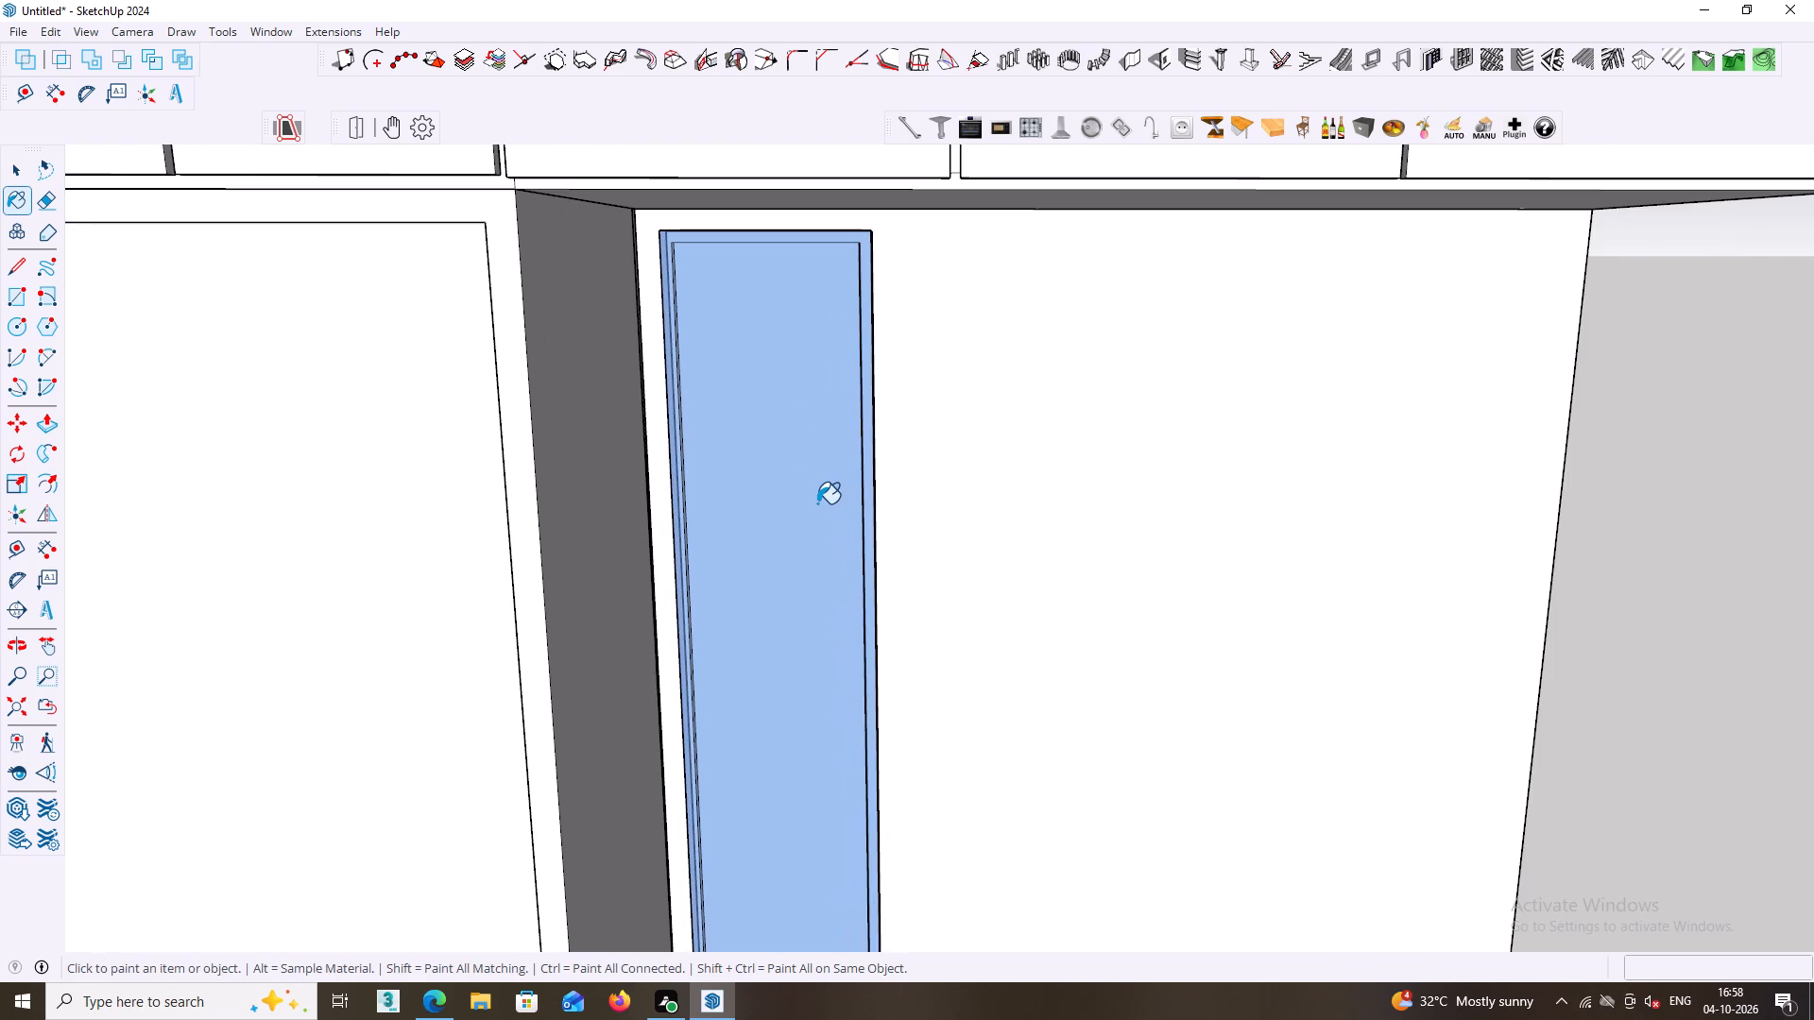
double_click(816, 503)
Bring the materials tray back, narrow it, and place it clear of the blue side unit.
key(b)
key(space)
click(1648, 543)
key(space)
scroll(1643, 563, down, 2)
middle_drag(1646, 568, 1655, 508)
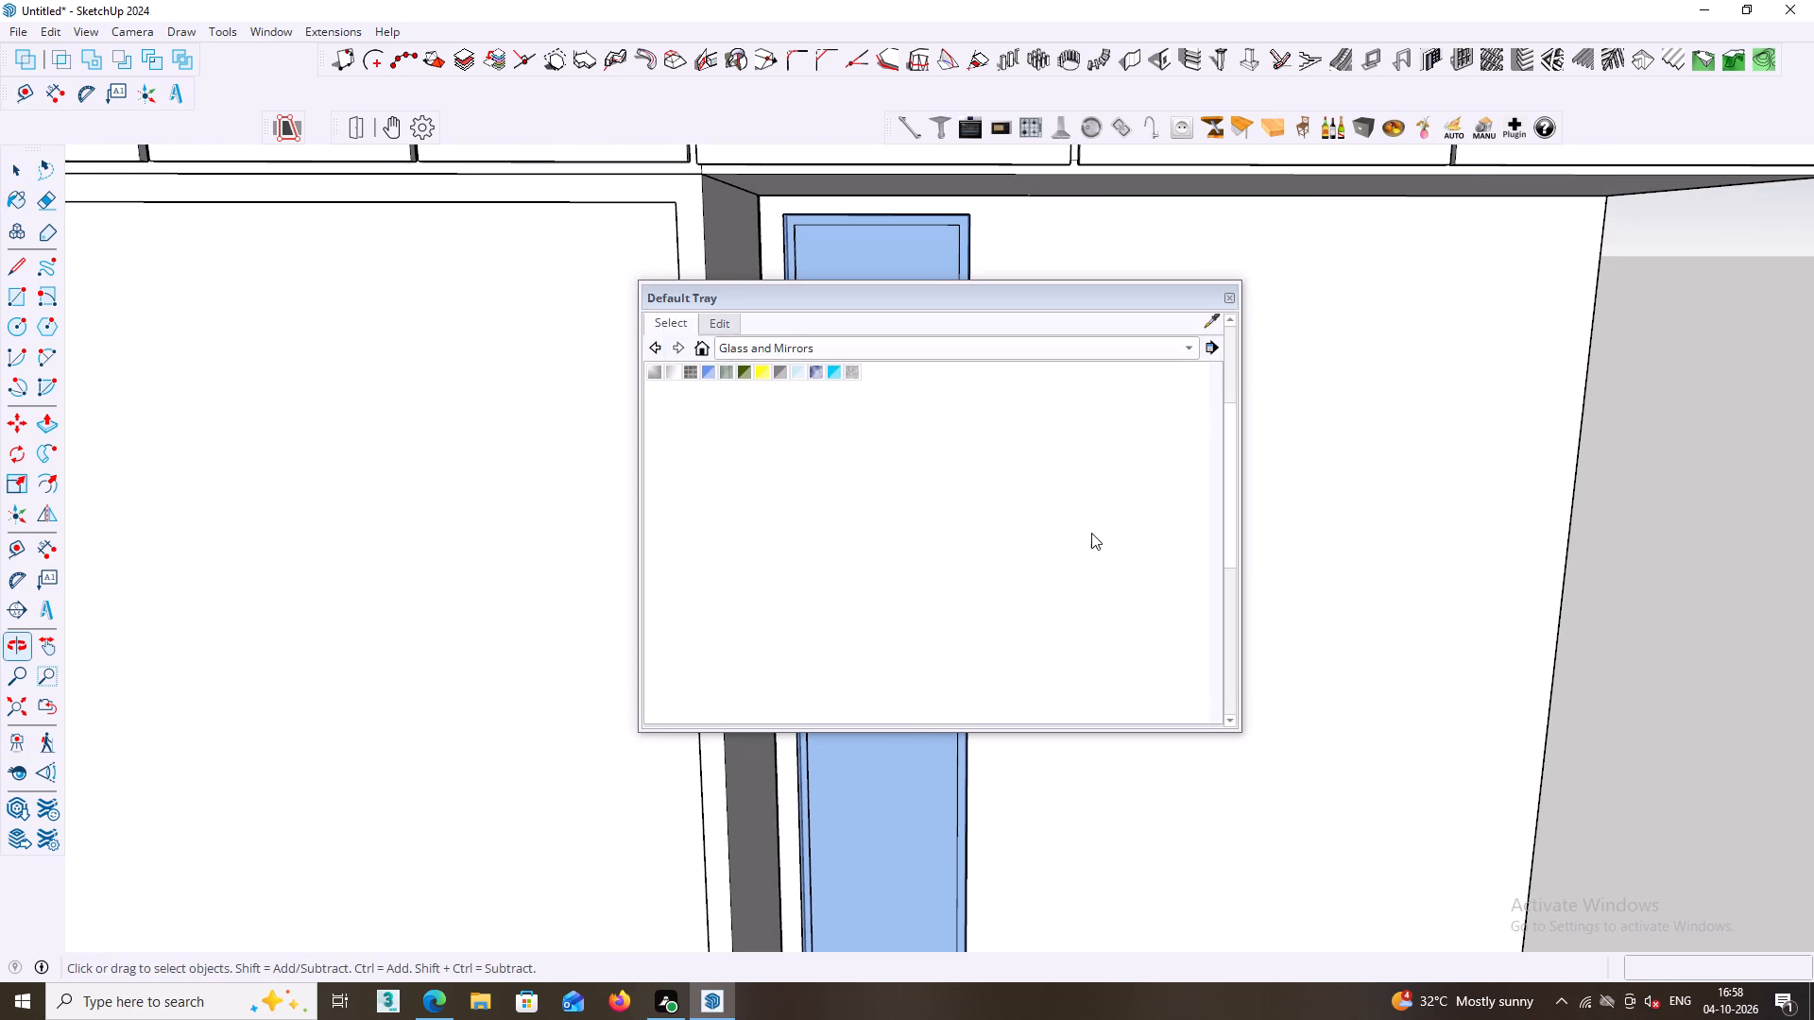
scroll(945, 516, up, 1)
drag(641, 605, 976, 605)
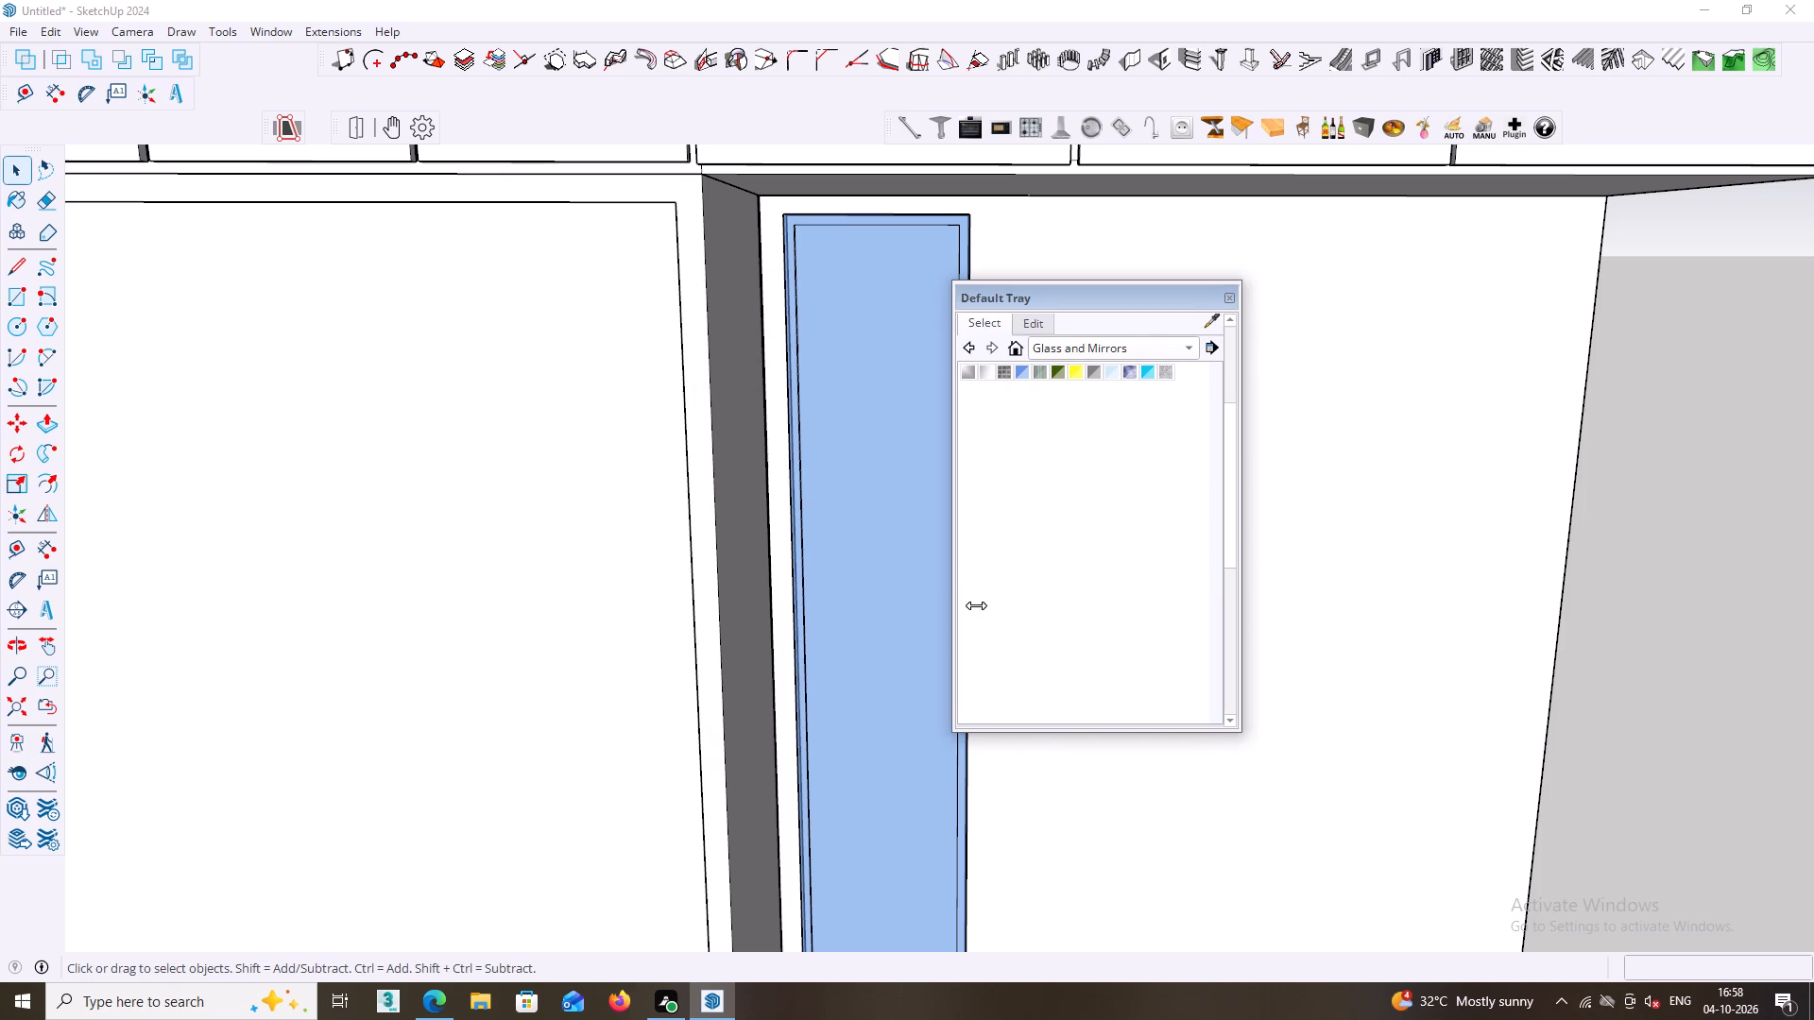
drag(976, 605, 1026, 607)
drag(1027, 607, 1050, 608)
click(1052, 608)
drag(1239, 533, 1283, 536)
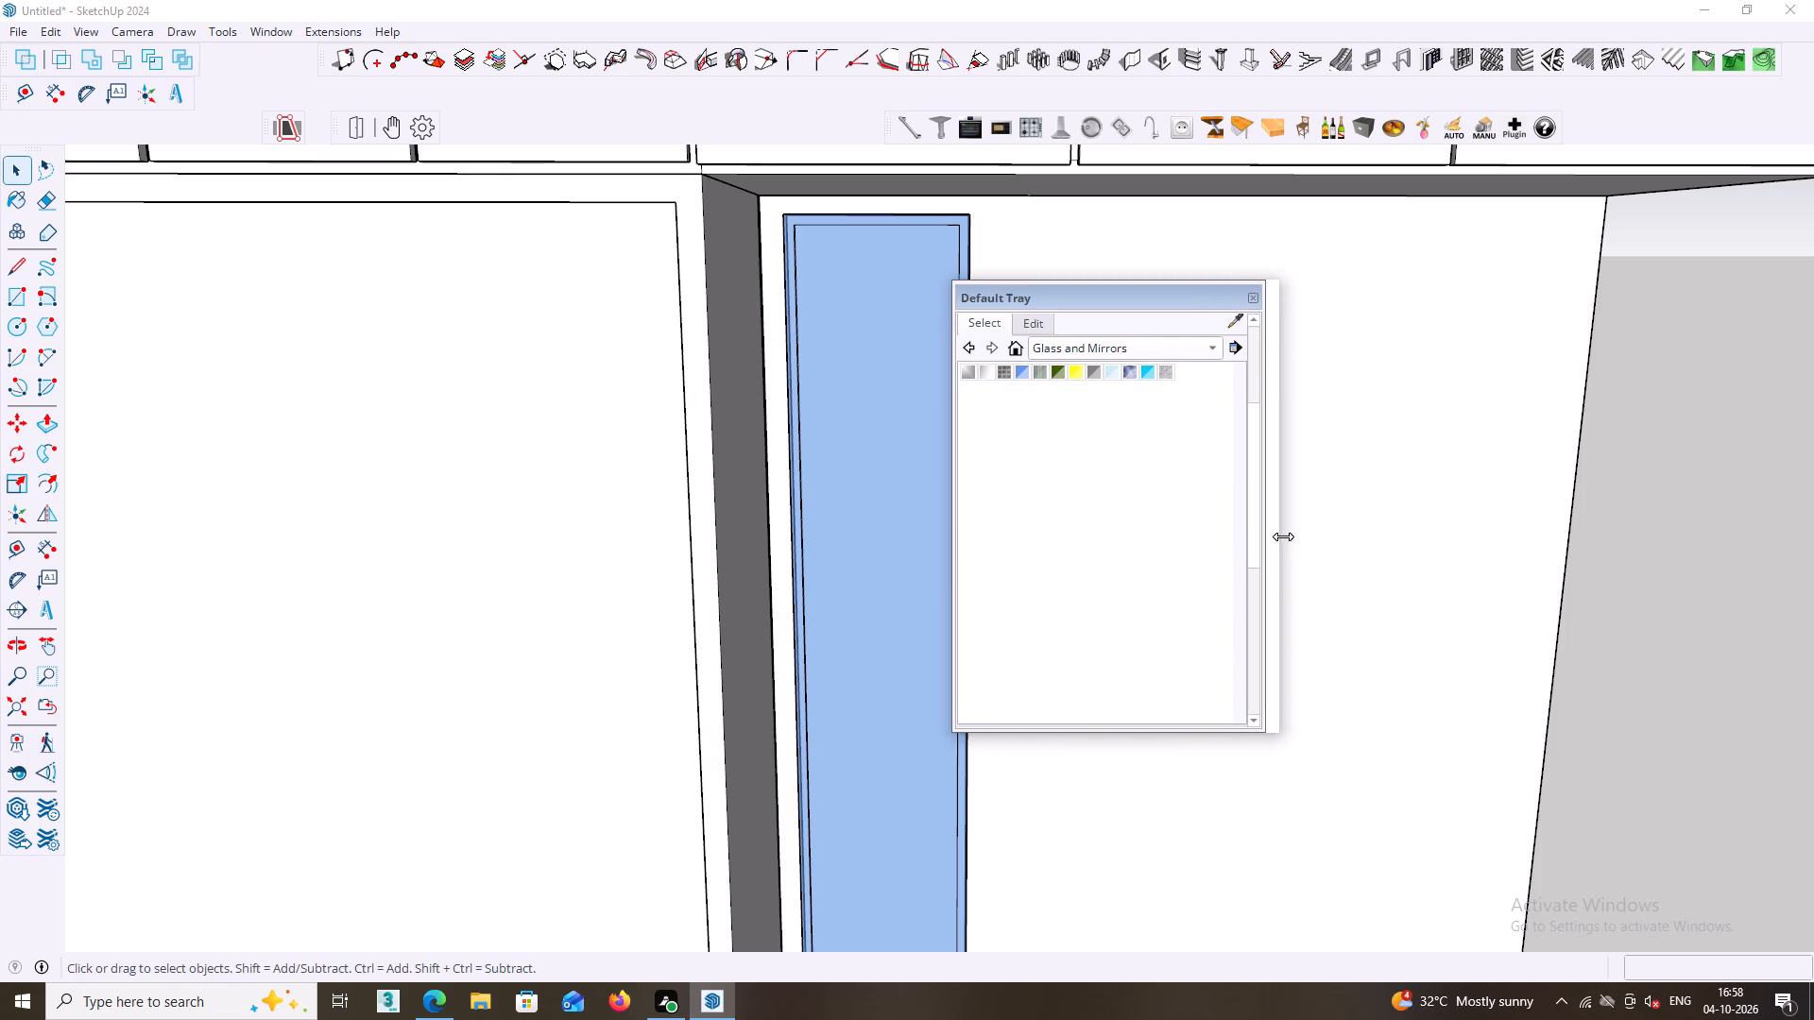
drag(1283, 536, 1799, 523)
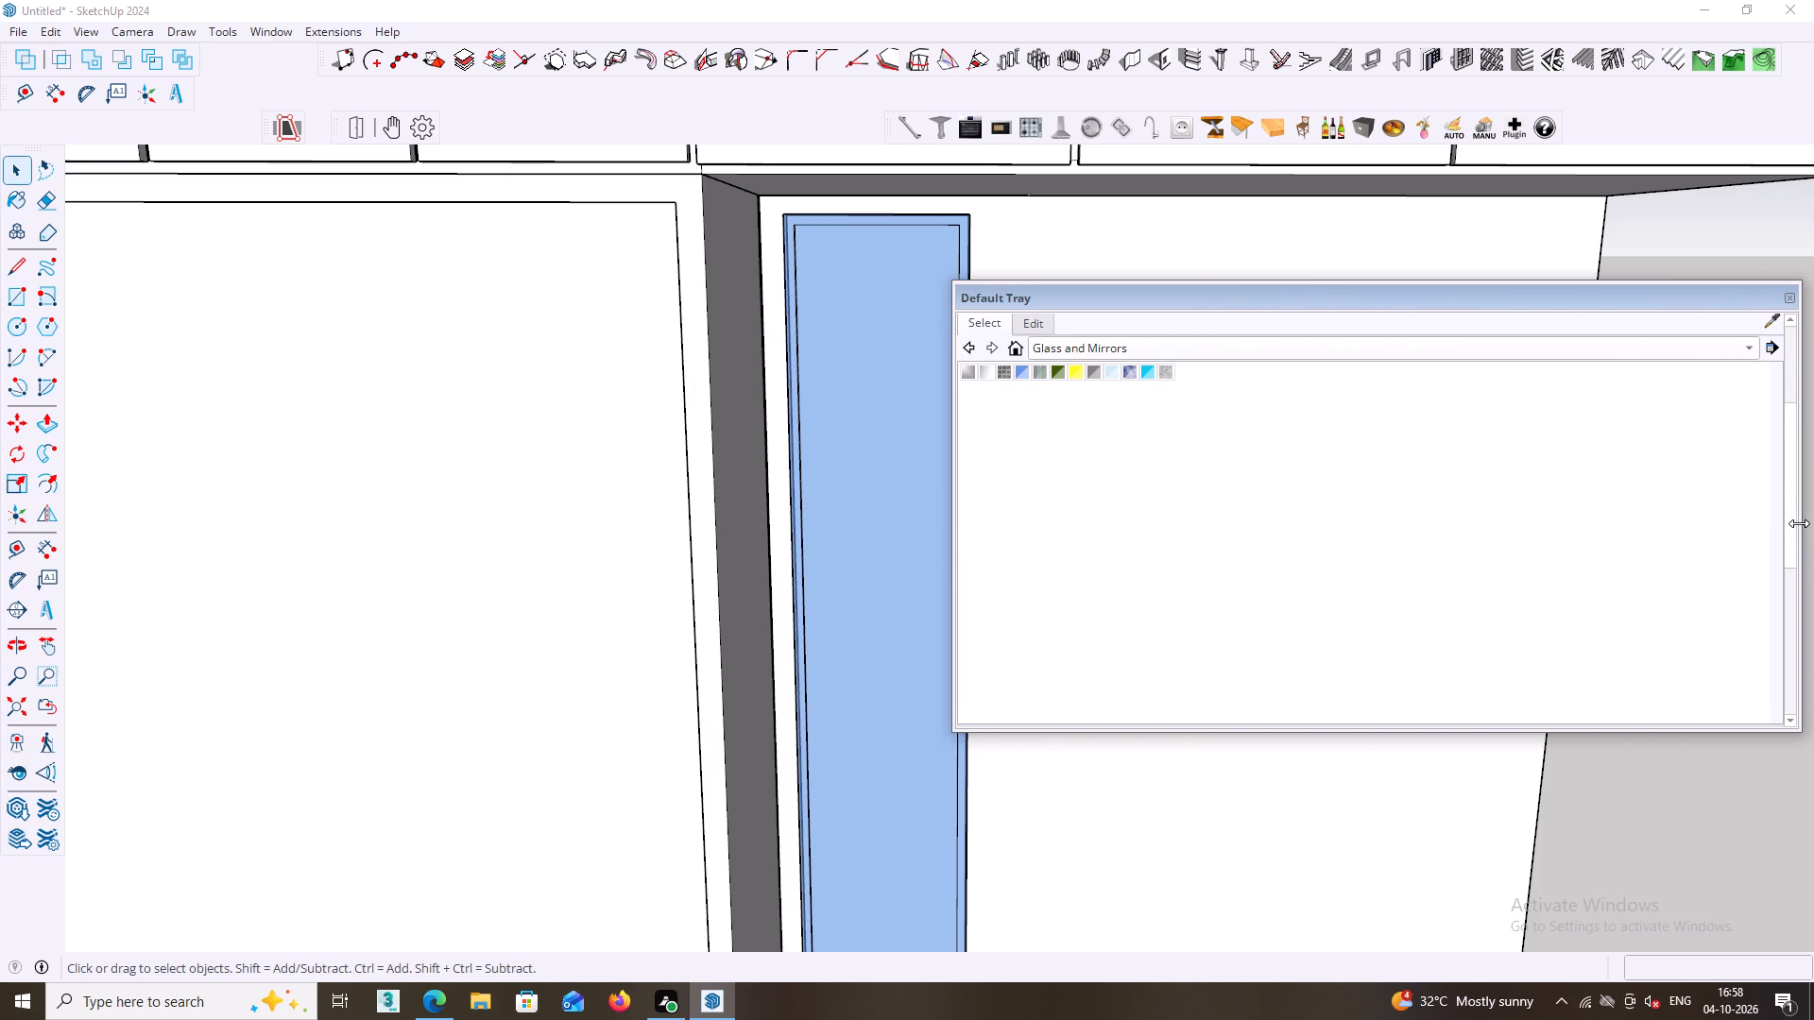
drag(954, 548, 1539, 535)
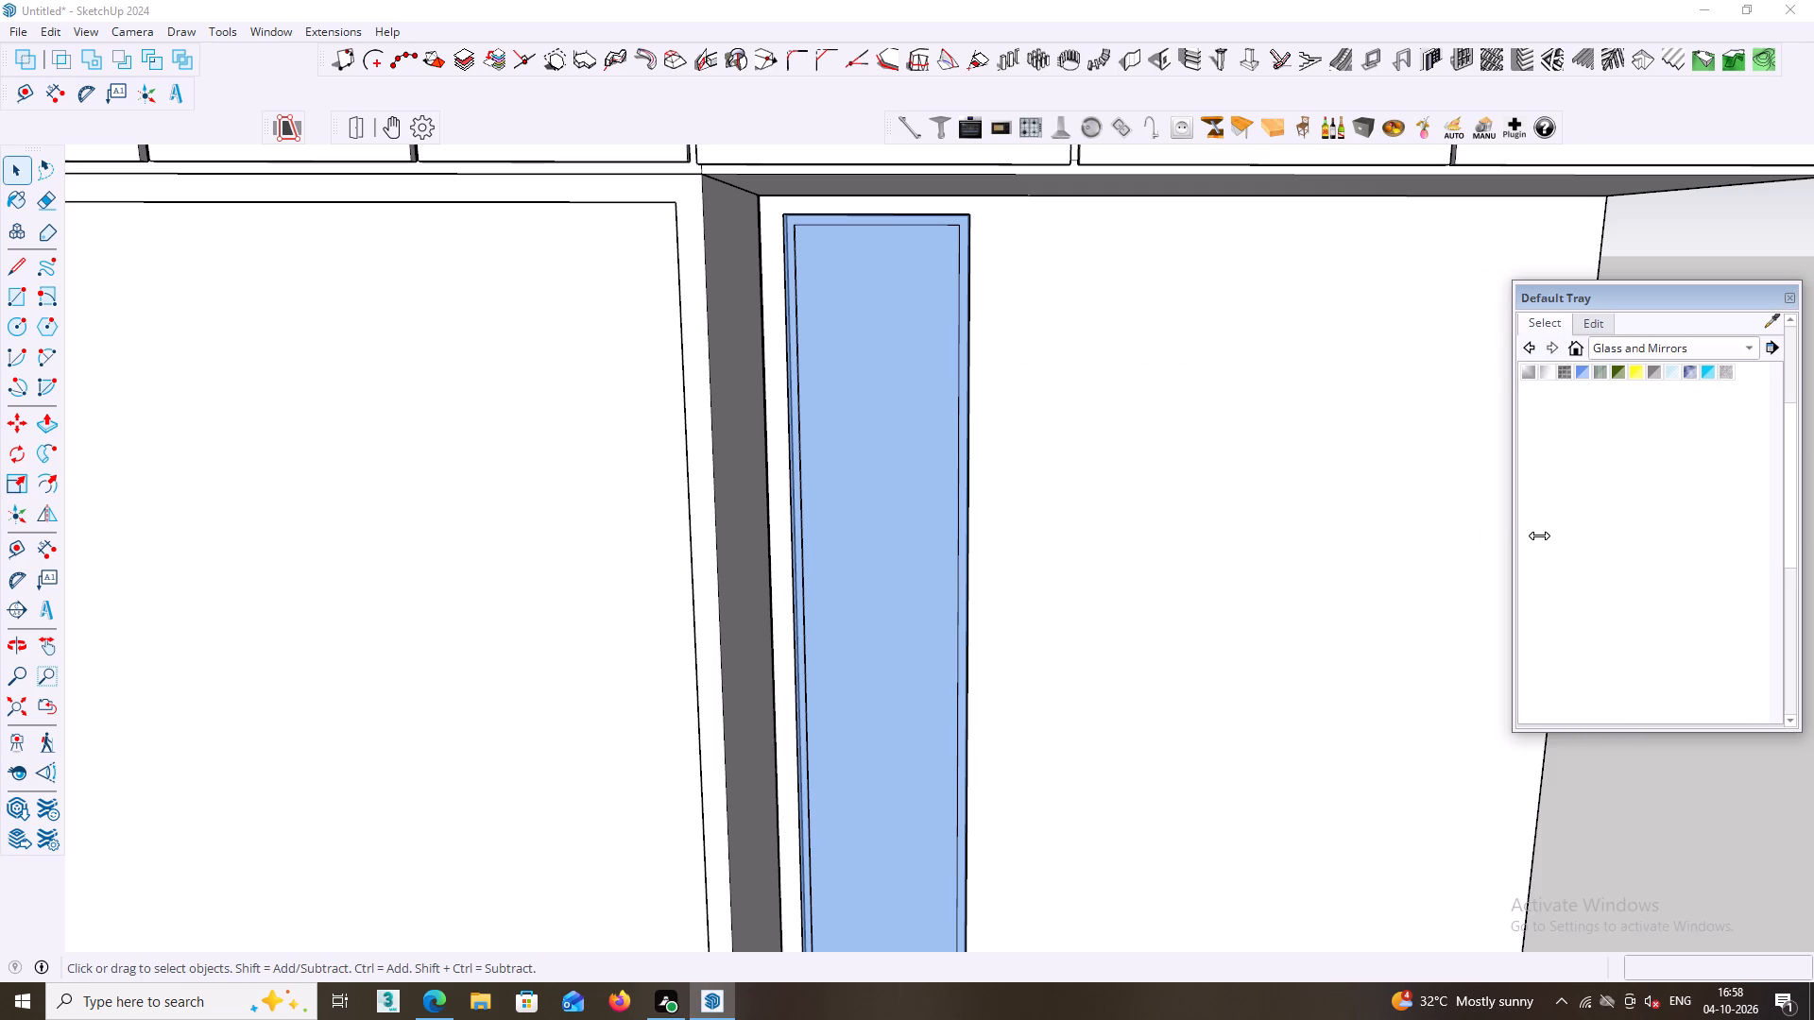
drag(1539, 535, 1619, 532)
drag(1515, 549, 1555, 545)
Undo the blue glass paint applied to the whole narrow side unit.
scroll(1728, 463, down, 1)
scroll(1268, 561, down, 5)
middle_drag(1226, 566, 1224, 590)
scroll(1227, 610, down, 1)
middle_drag(1241, 615, 1241, 614)
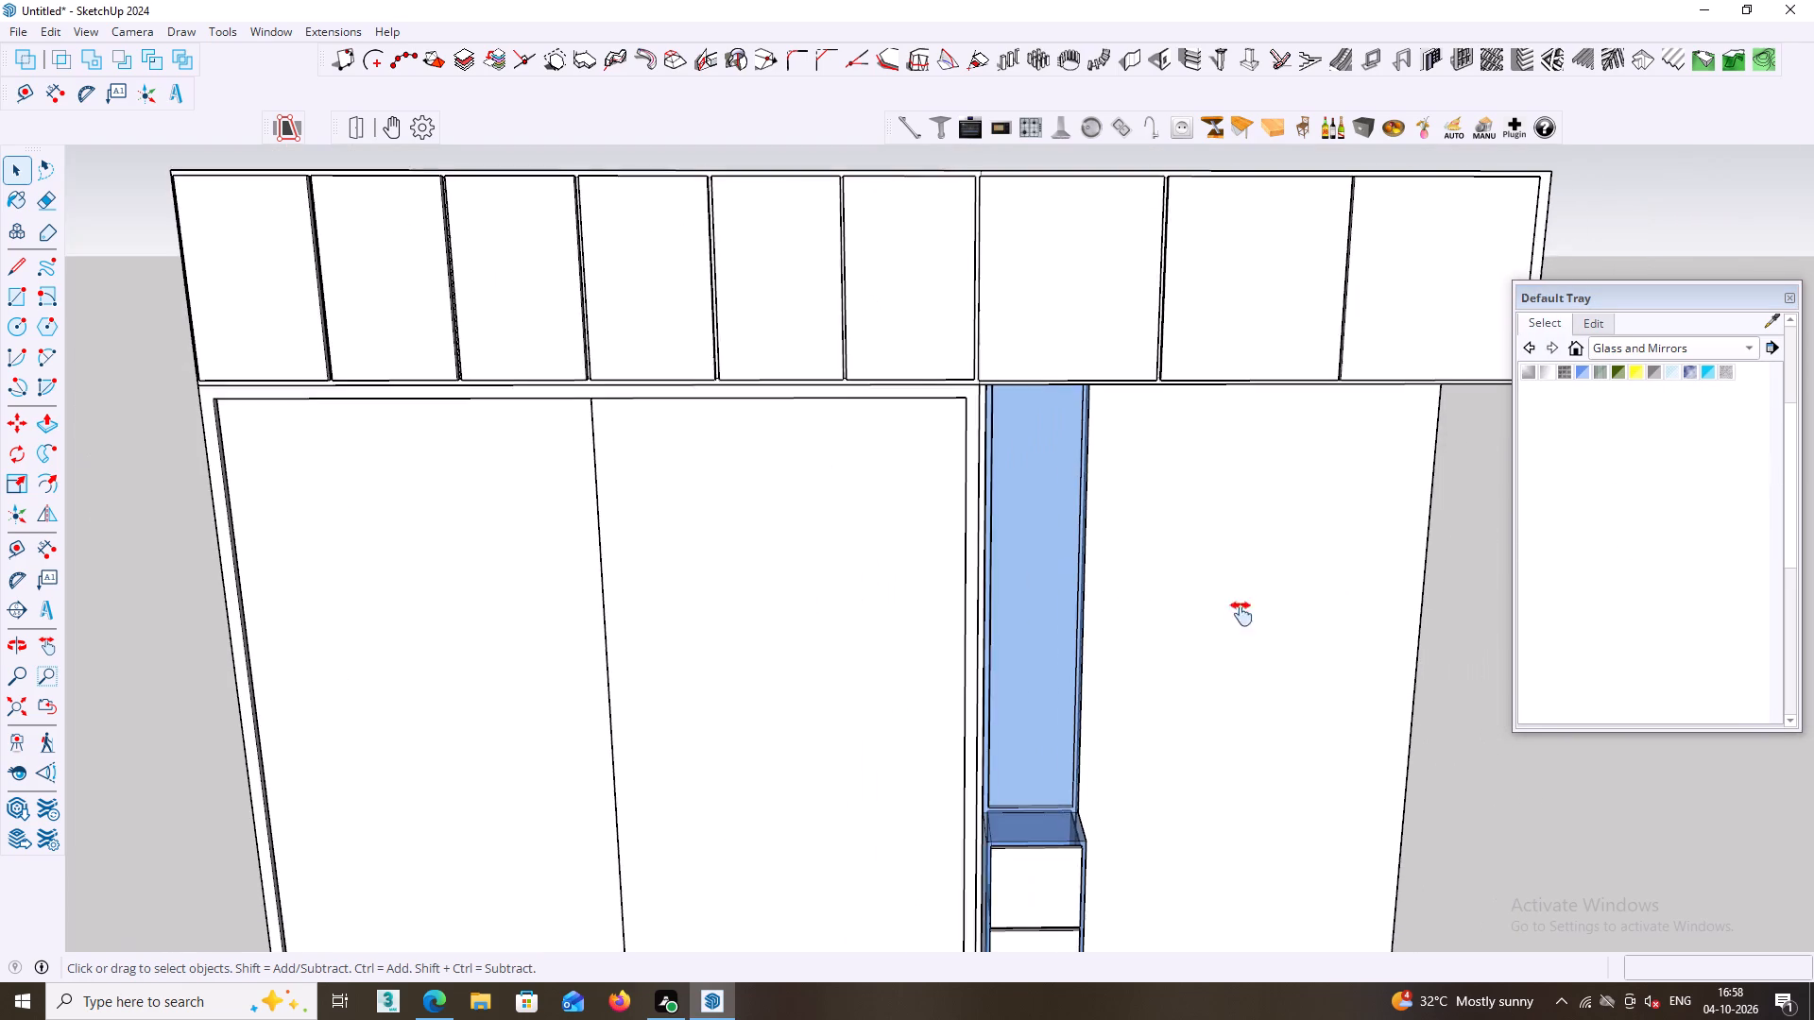
middle_drag(1241, 614, 808, 612)
middle_drag(863, 602, 1017, 566)
scroll(859, 582, up, 2)
click(733, 605)
double_click(744, 606)
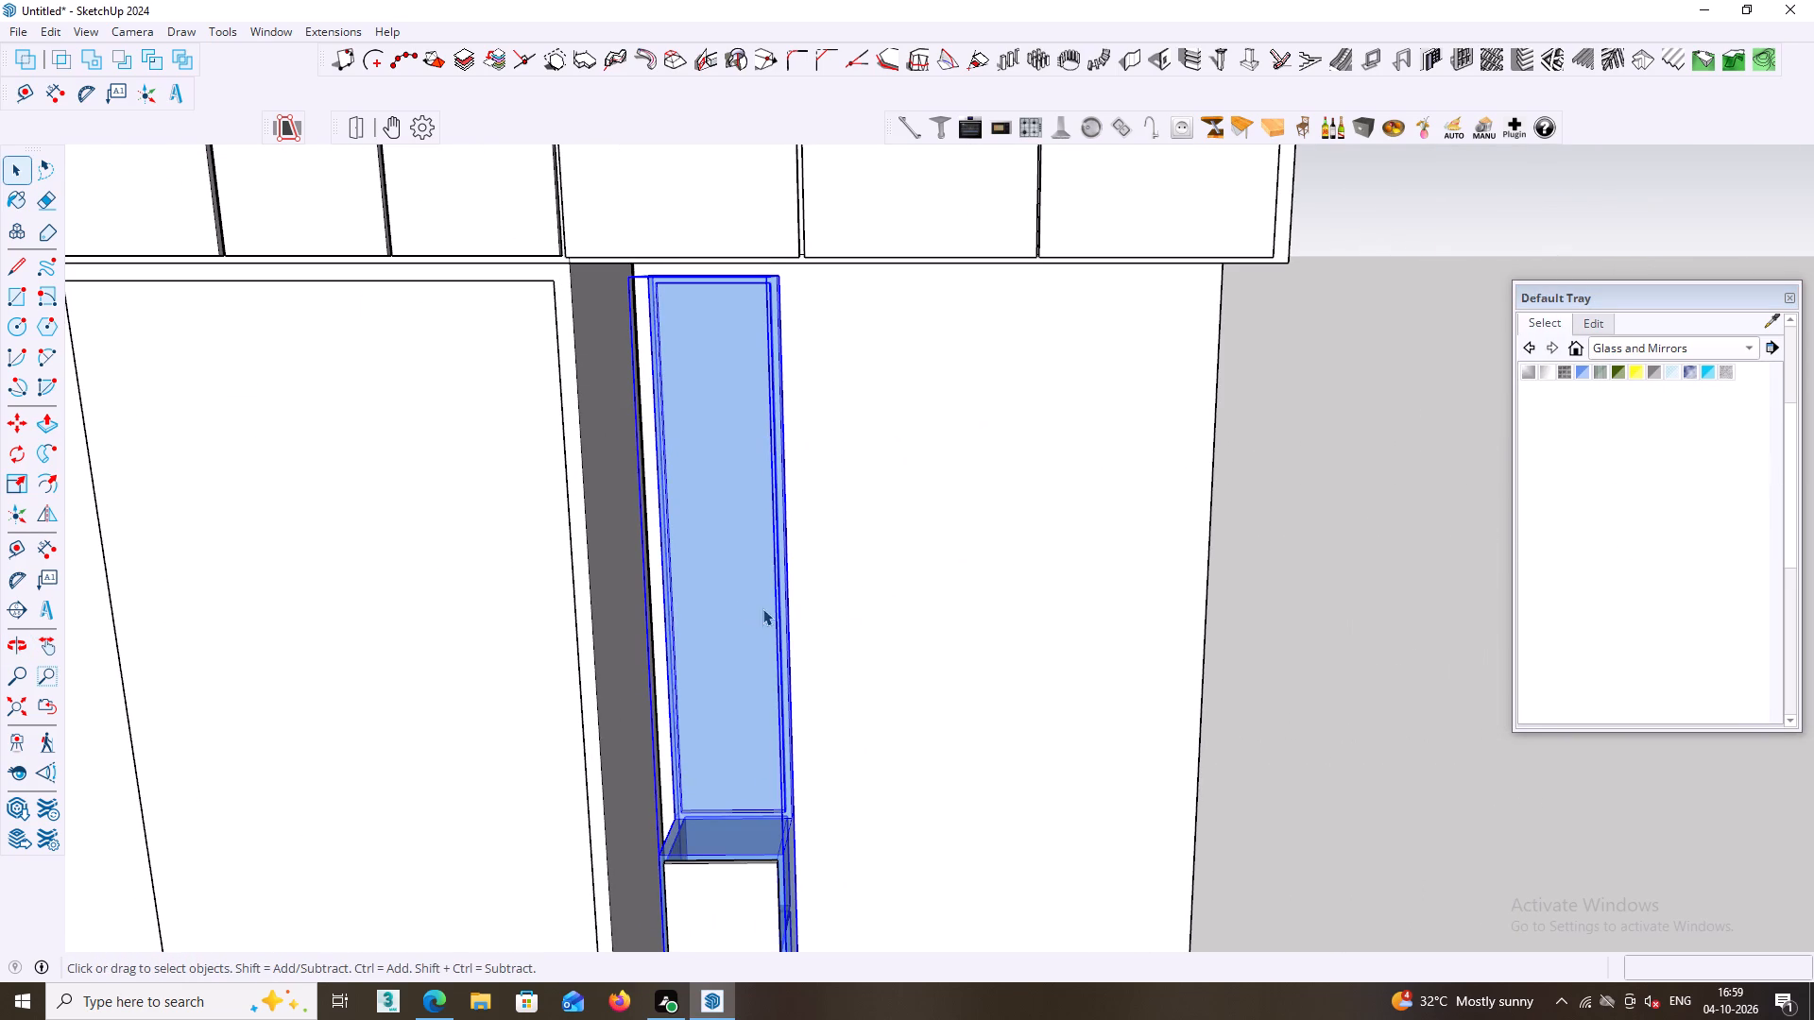
click(1387, 615)
key(ctrl+z)
Open the narrow unit's group, paint only the tall recessed face with Translucent Glass Blue, and close the group.
triple_click(742, 677)
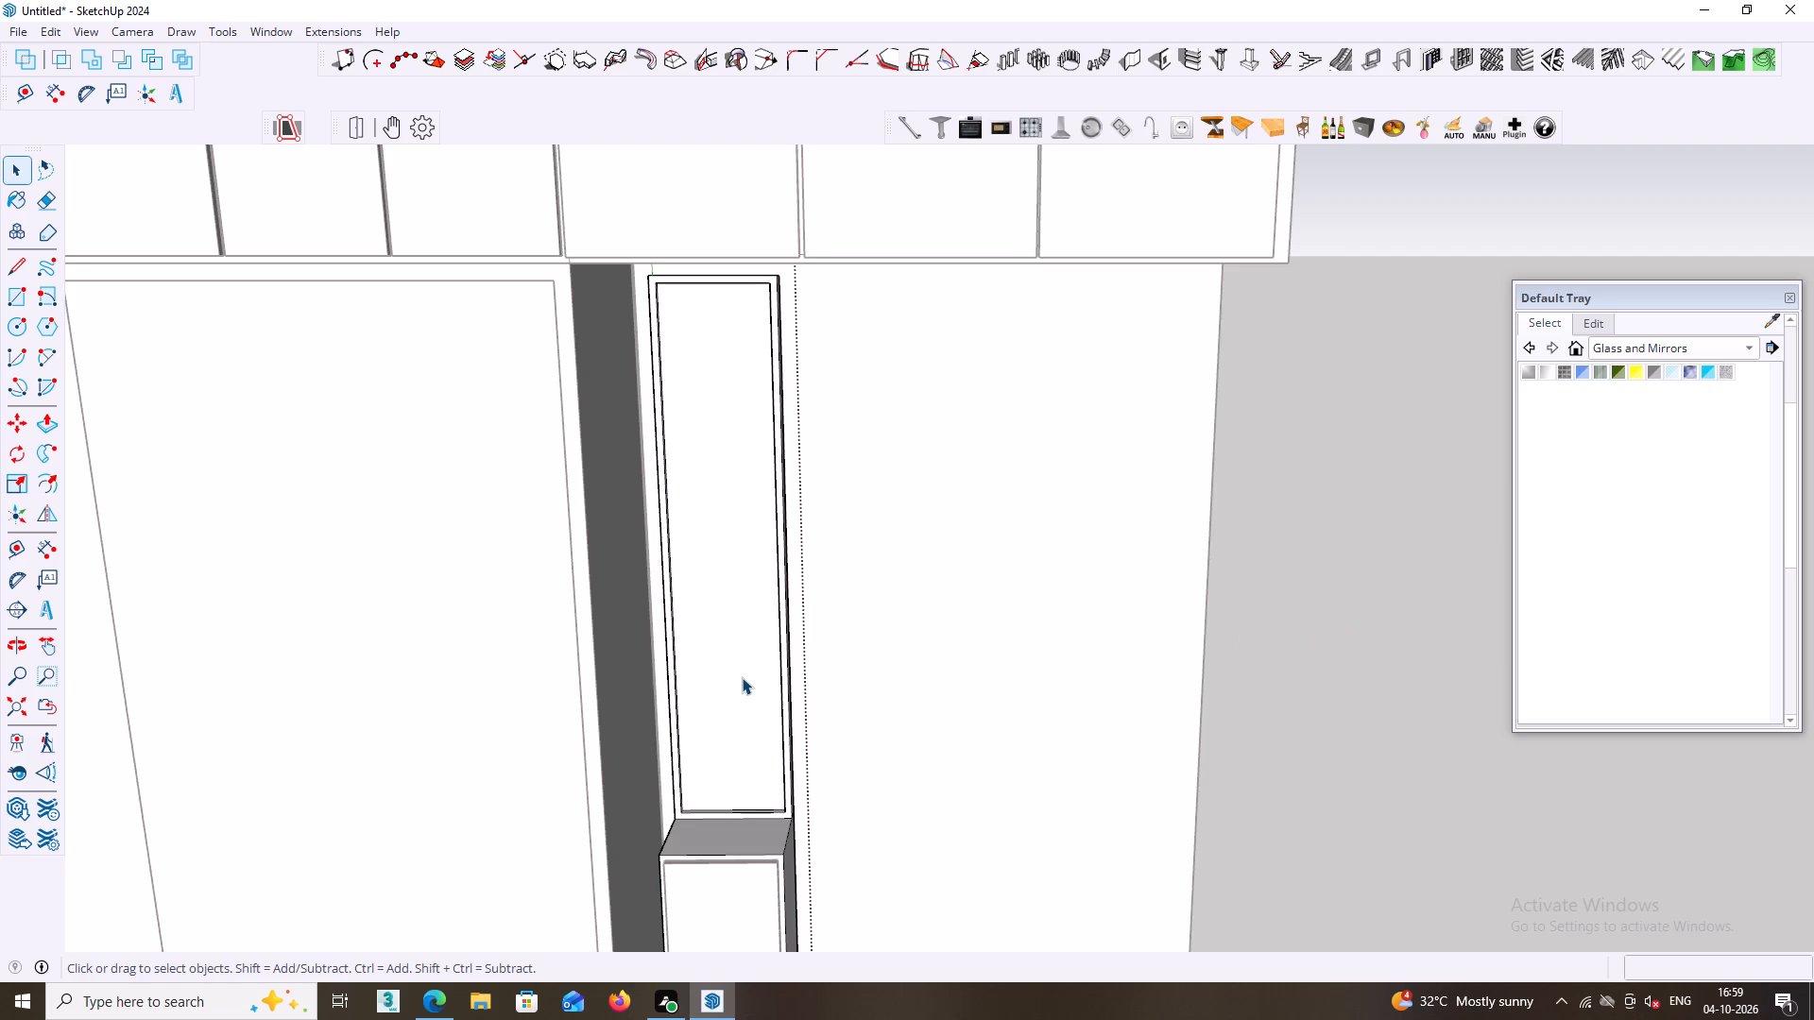
scroll(739, 685, up, 2)
click(738, 689)
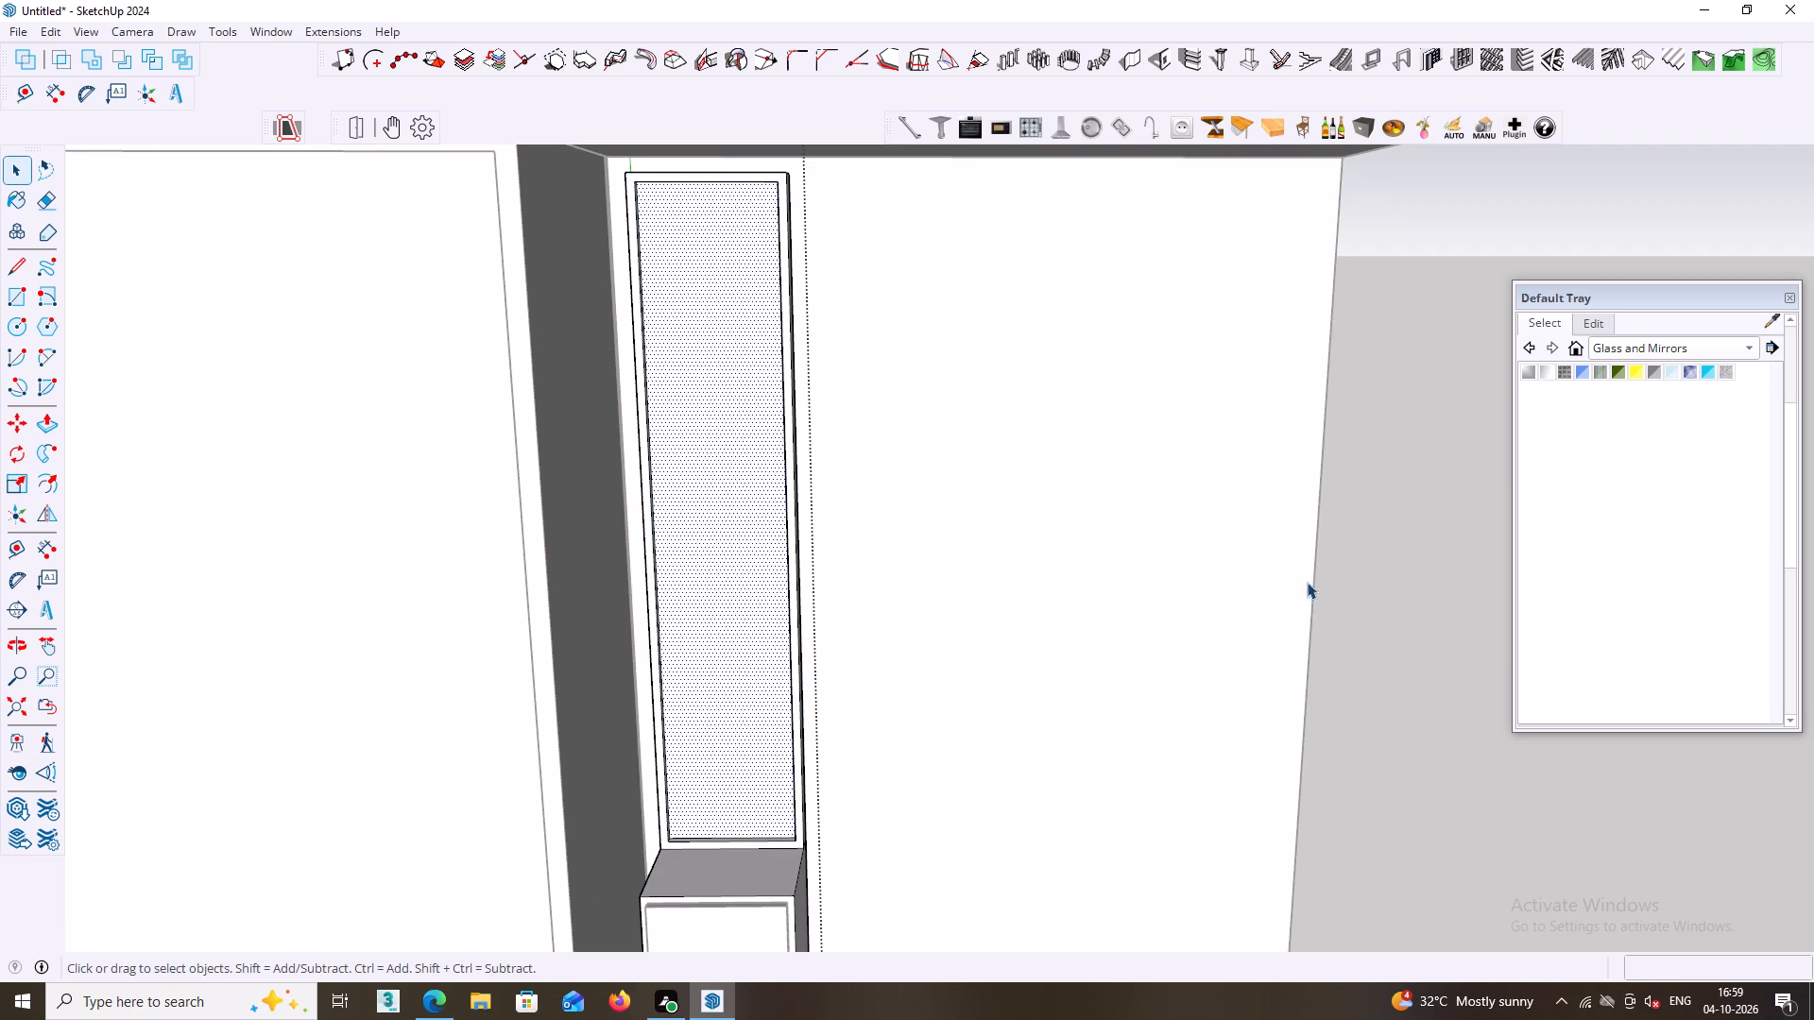
click(1587, 373)
click(730, 638)
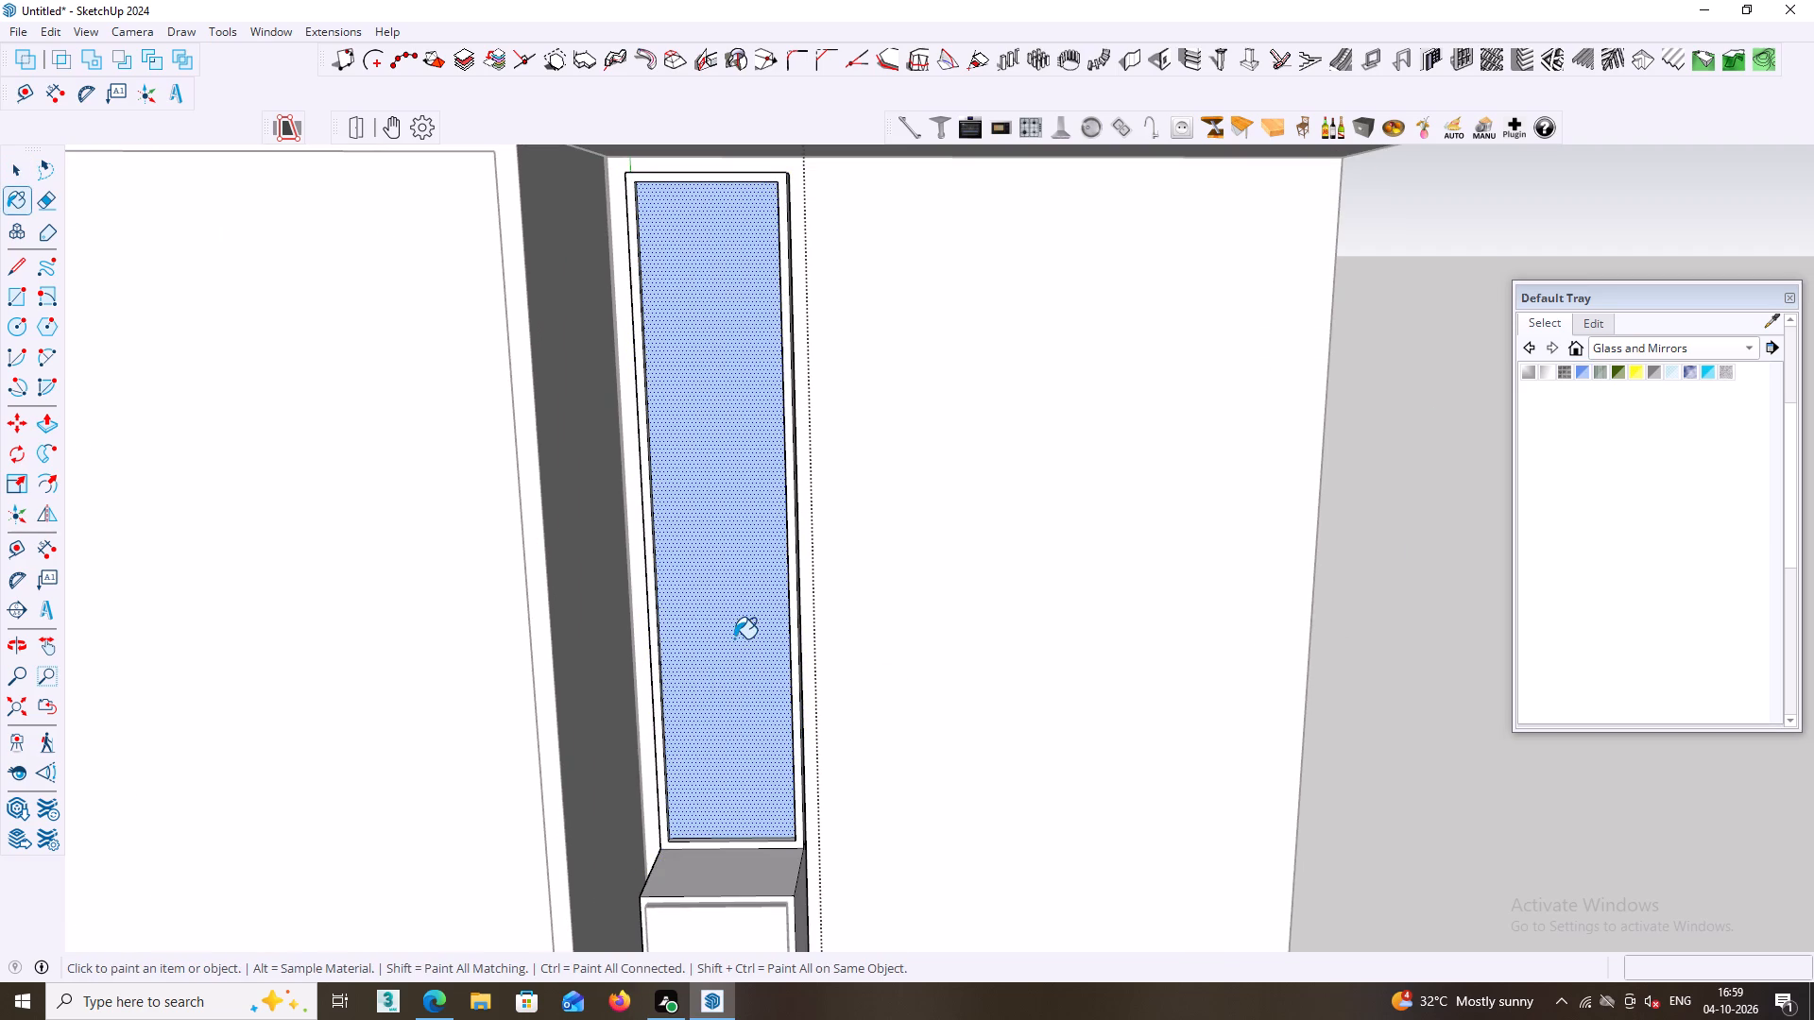
key(space)
click(1416, 724)
Reopen the narrow unit's group and paint the border around the glass with a dark brown material from the Wood collection.
scroll(1396, 720, down, 4)
scroll(719, 663, up, 4)
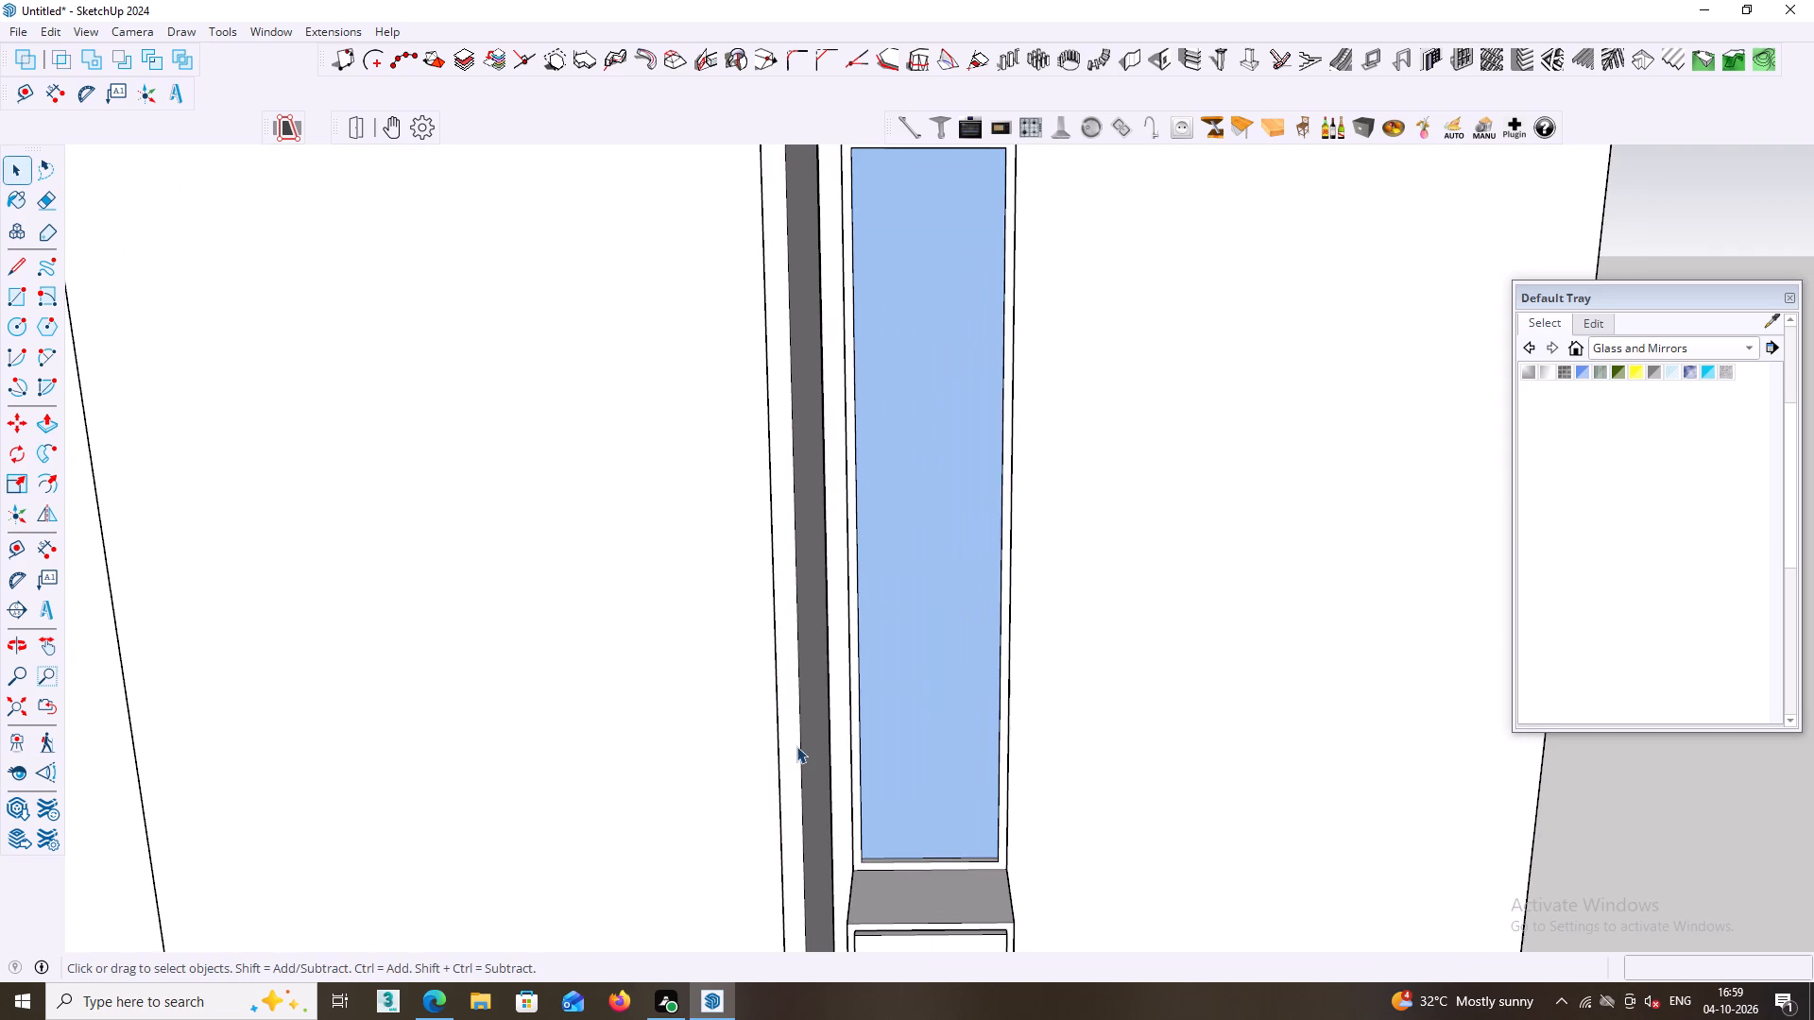
middle_drag(797, 756, 796, 655)
scroll(878, 689, up, 4)
shift+middle_drag(836, 735, 847, 657)
scroll(869, 685, up, 3)
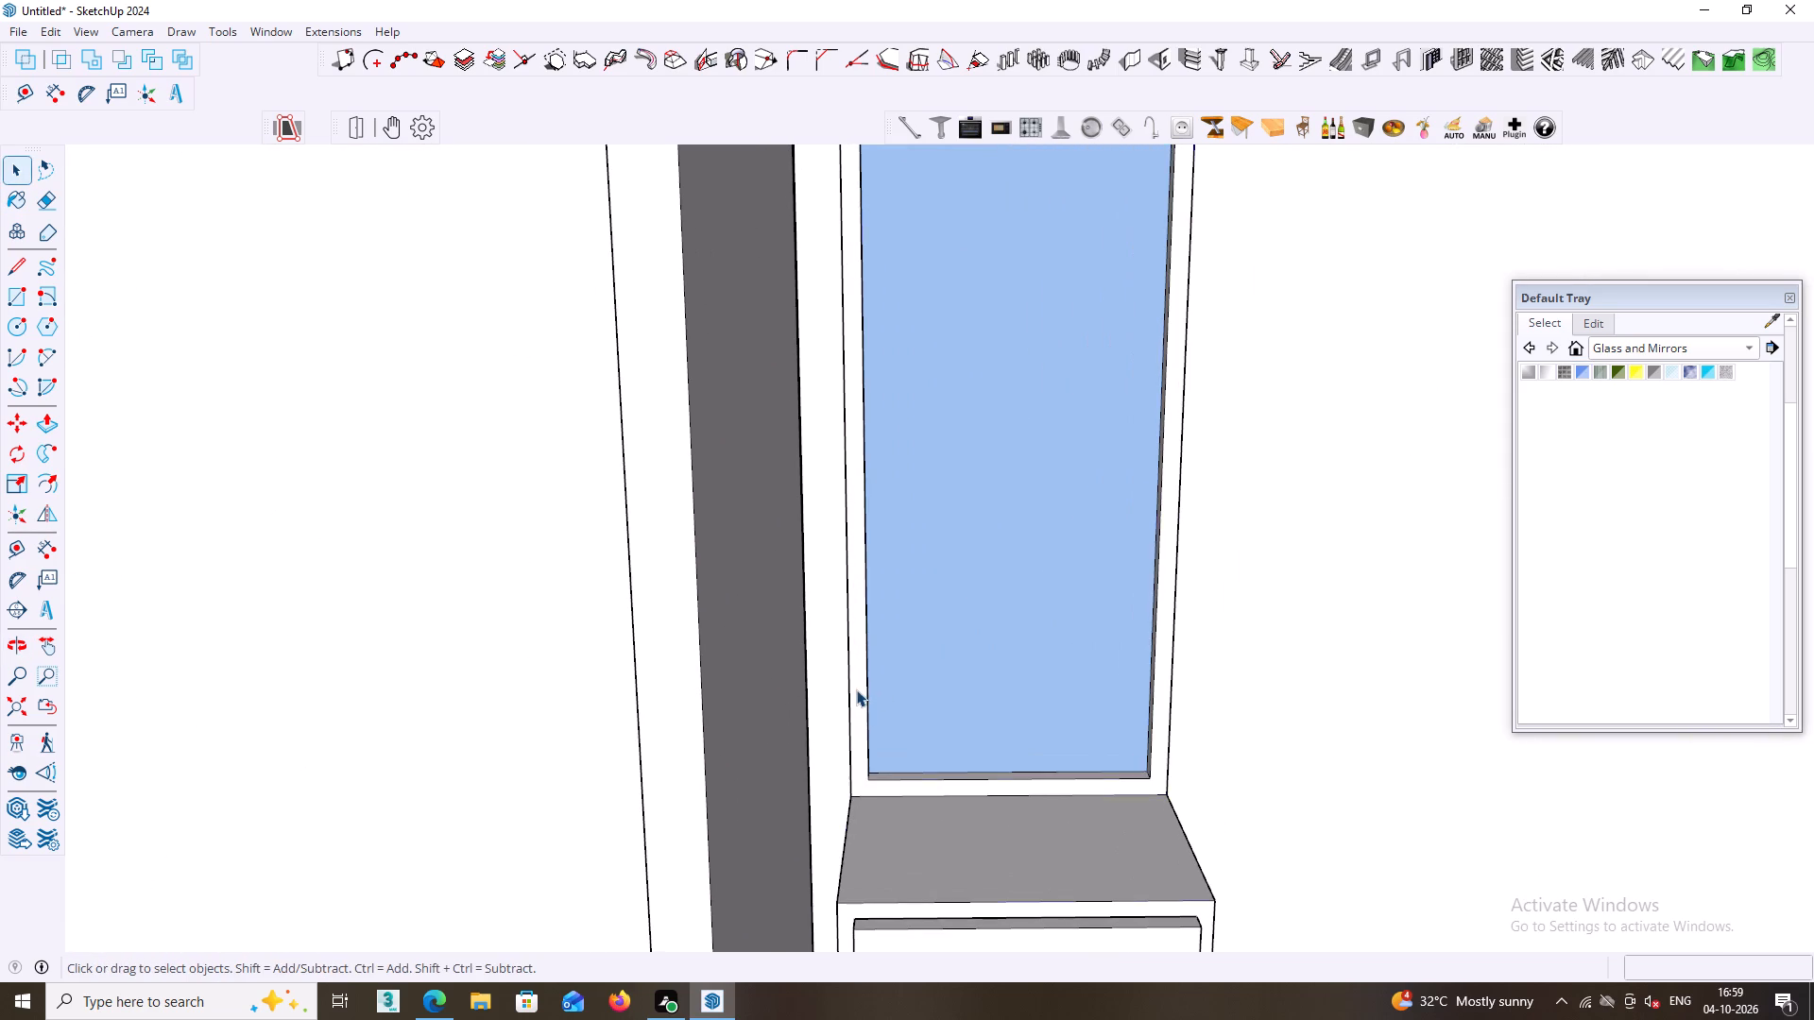
triple_click(856, 689)
click(864, 692)
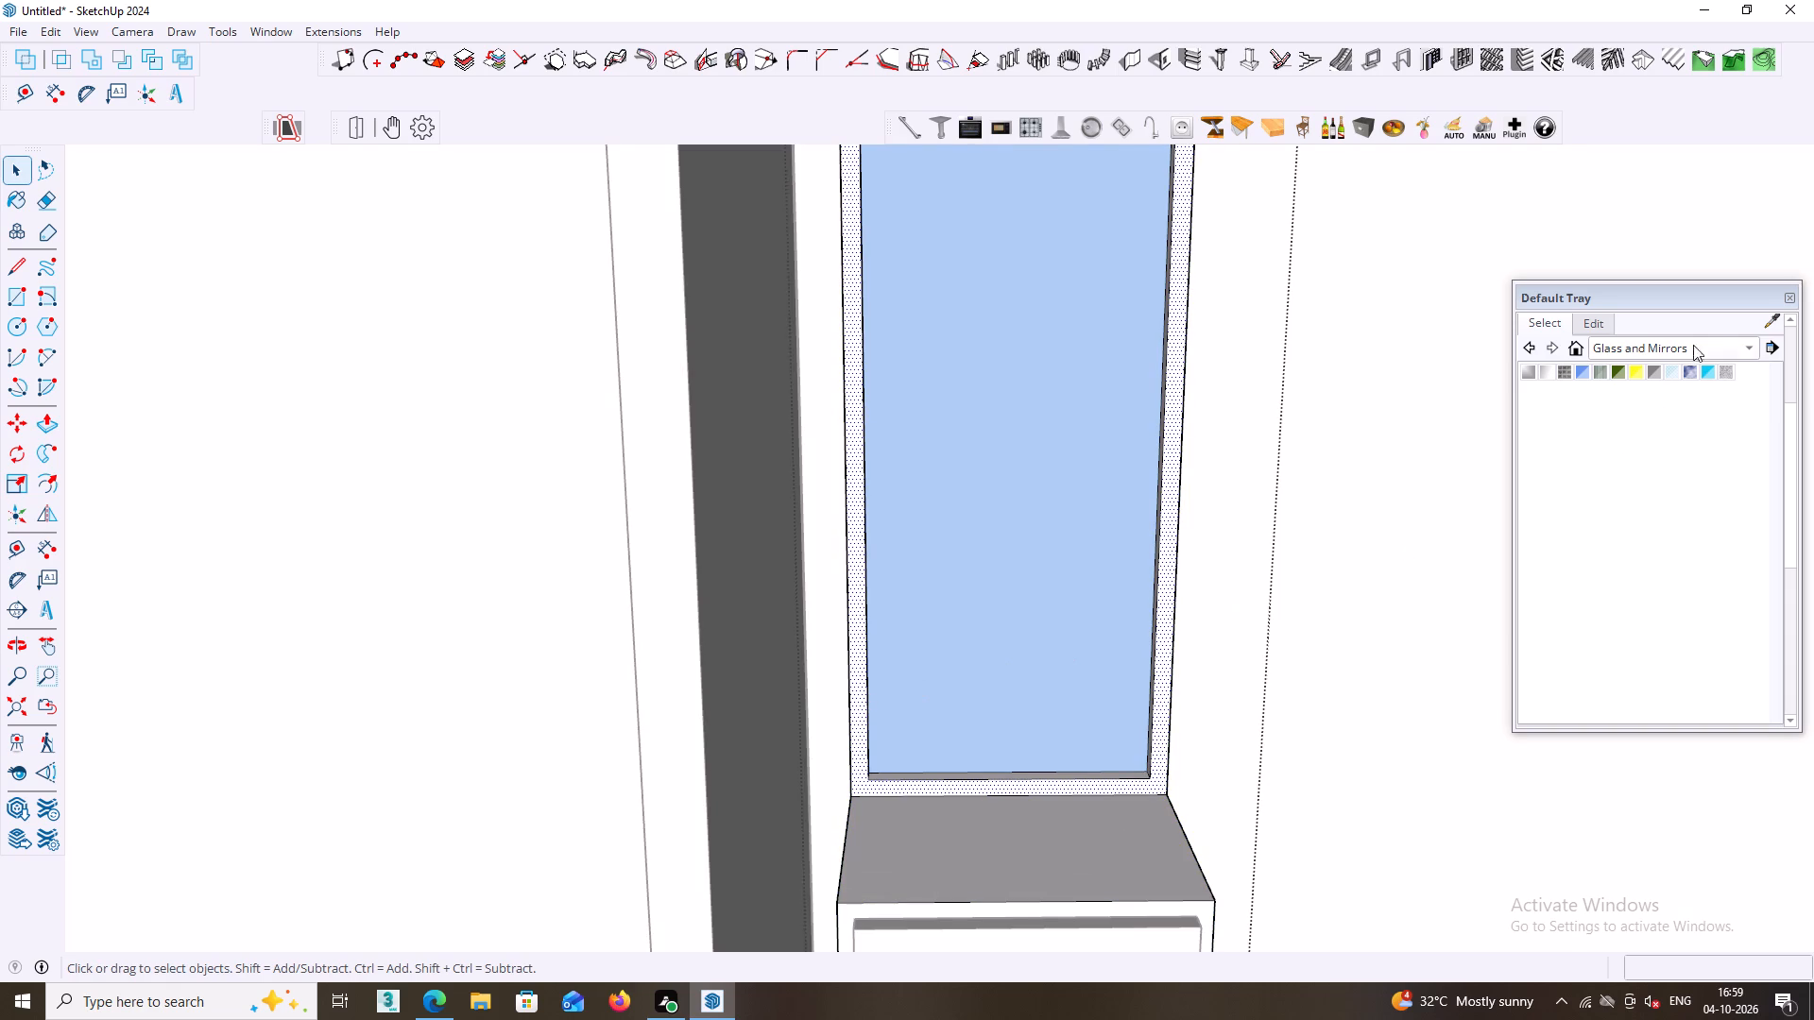
click(1753, 346)
click(1564, 511)
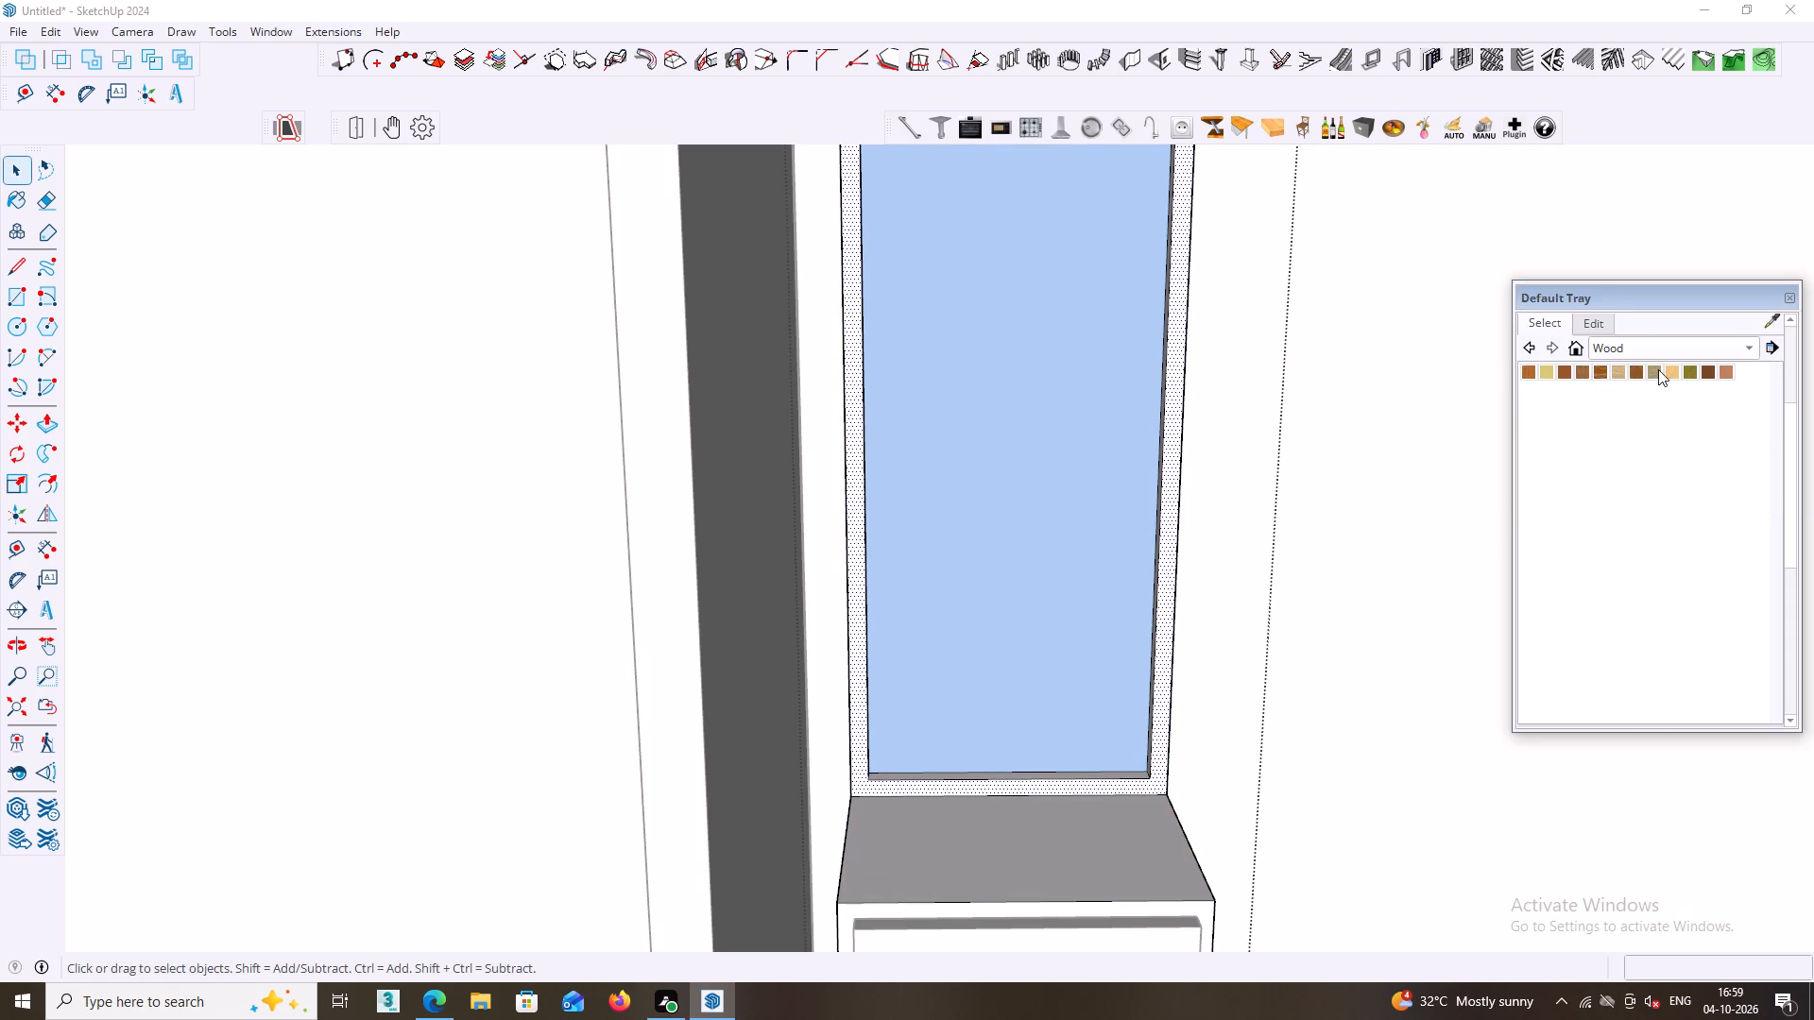
click(1708, 368)
click(852, 562)
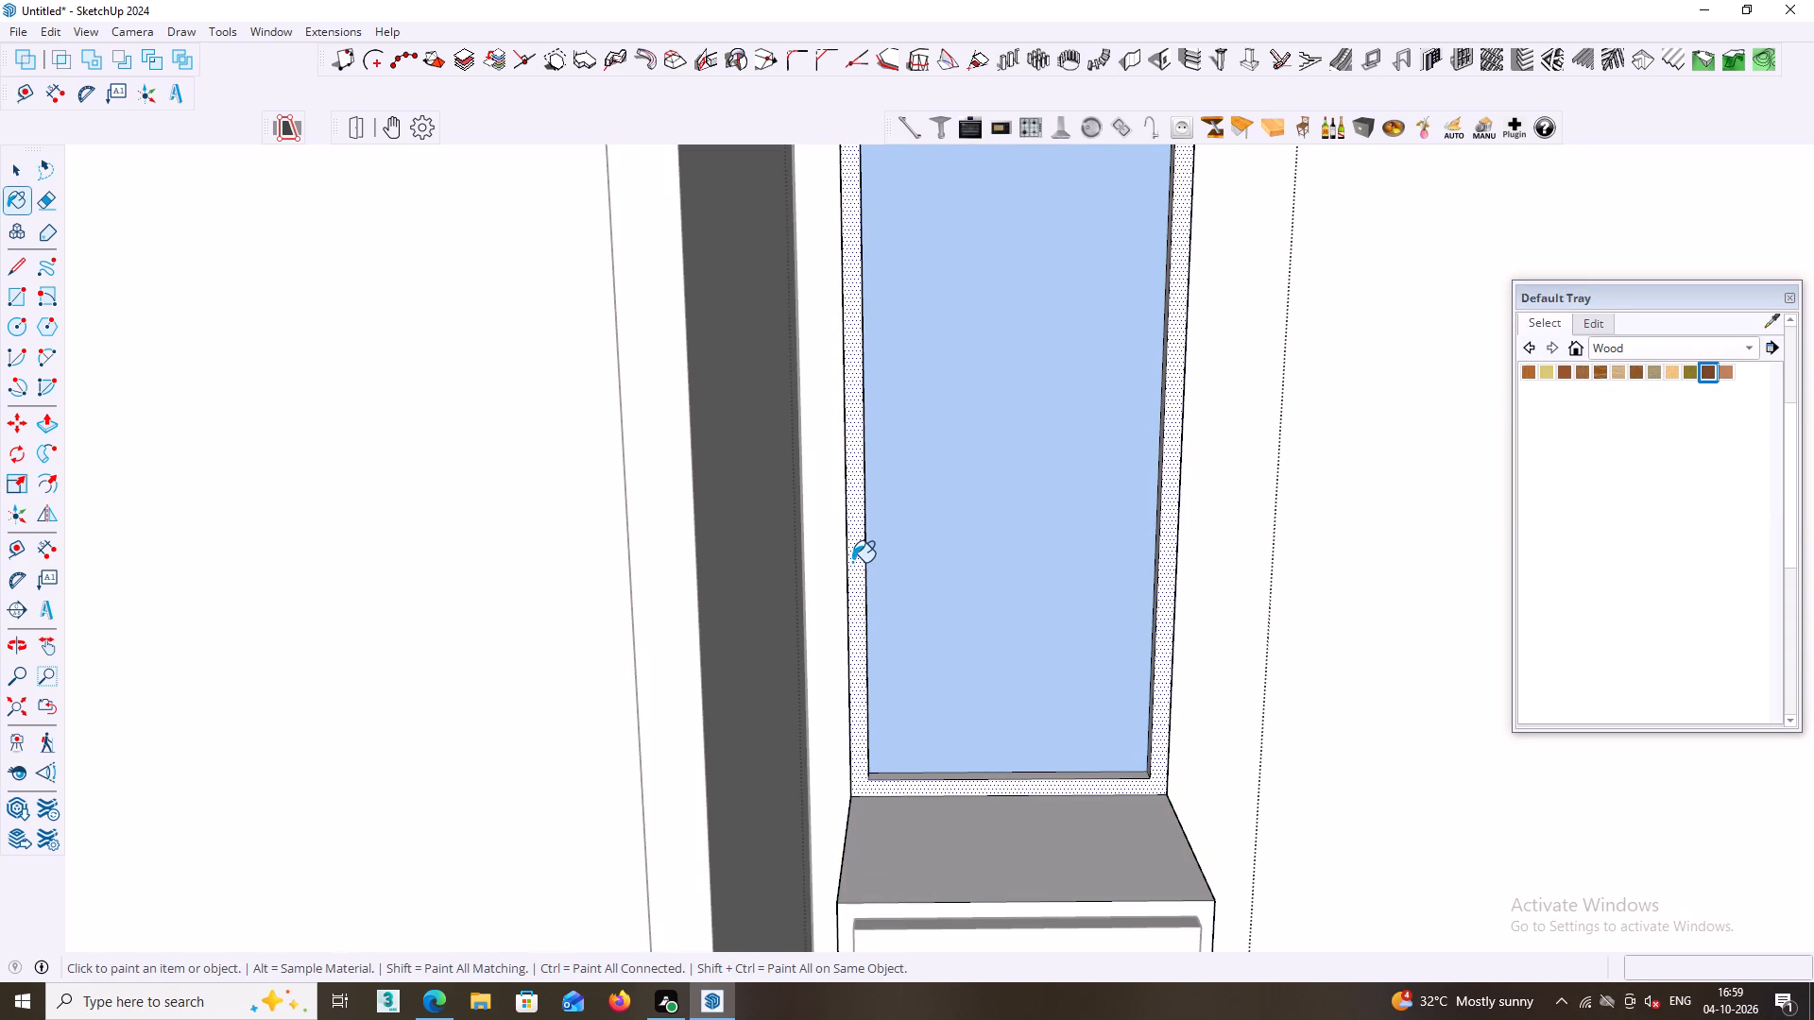
Paint the outer side face of the glass frame, on the side away from the wardrobe, with the same dark wood.
middle_drag(854, 561, 898, 557)
scroll(957, 550, down, 4)
middle_click(957, 550)
middle_drag(960, 556, 955, 569)
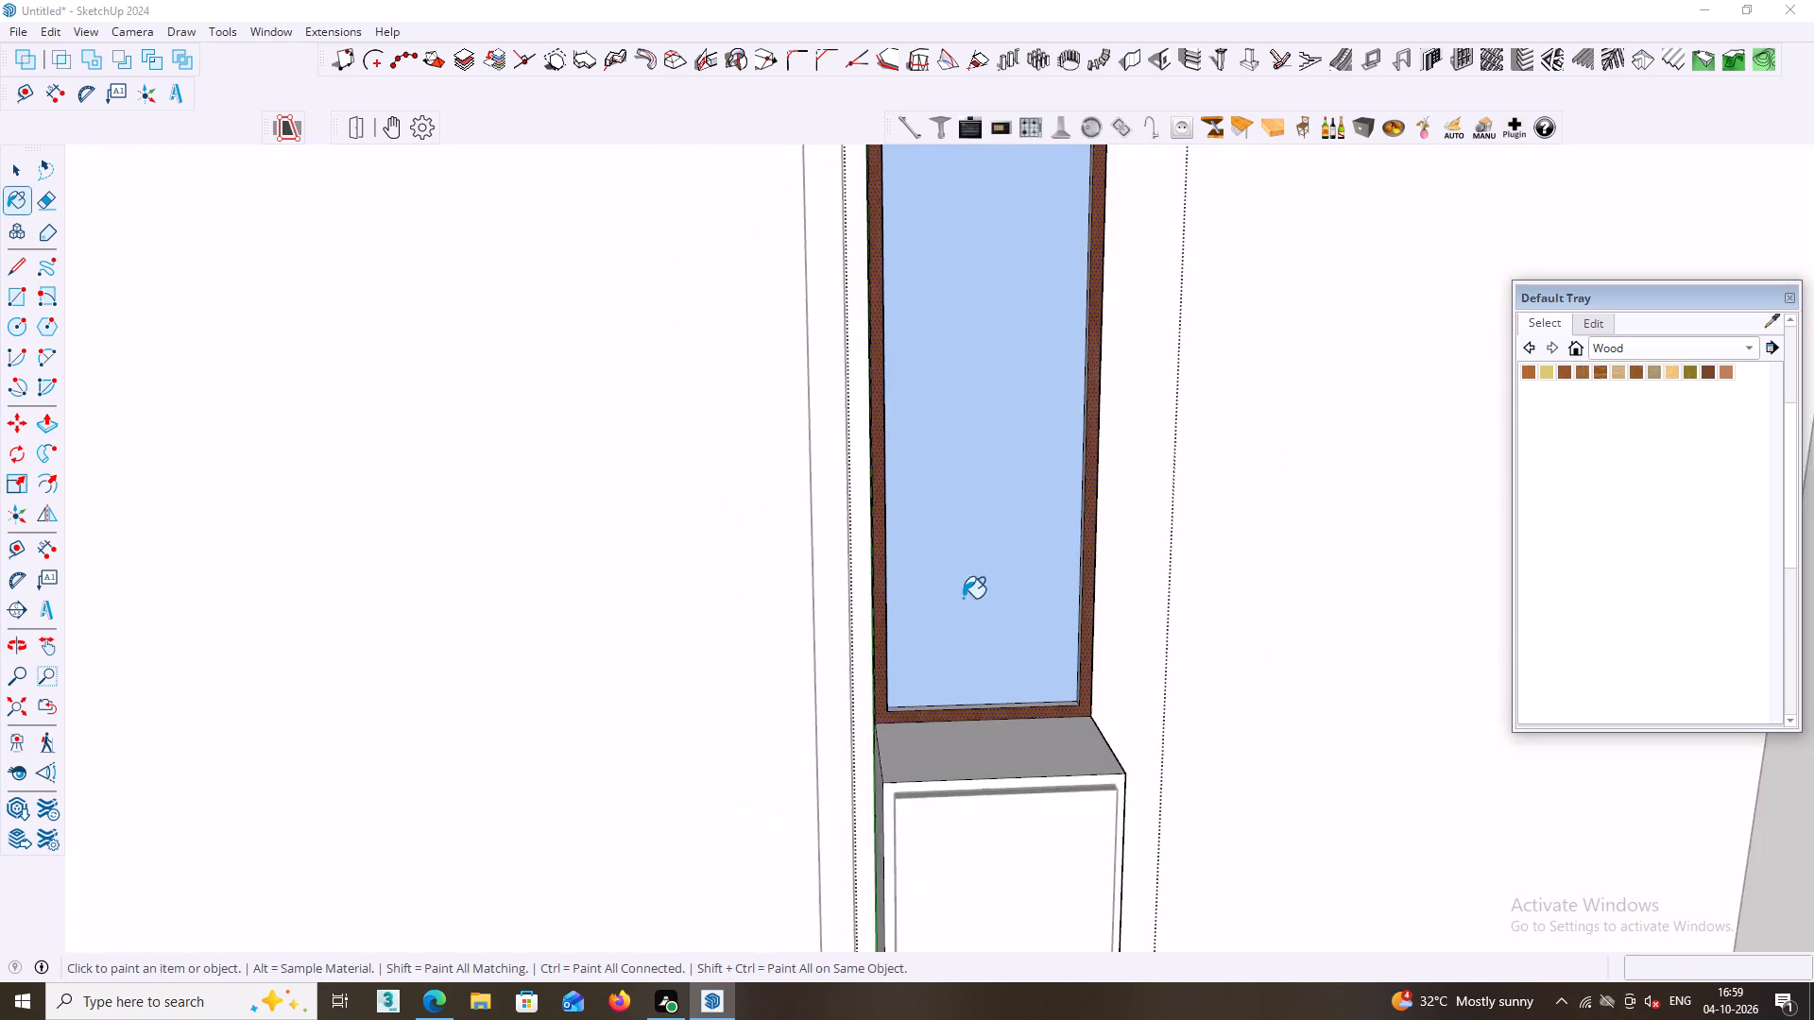
middle_drag(991, 581, 509, 578)
middle_drag(1022, 568, 888, 565)
scroll(1051, 586, up, 3)
scroll(1100, 629, down, 3)
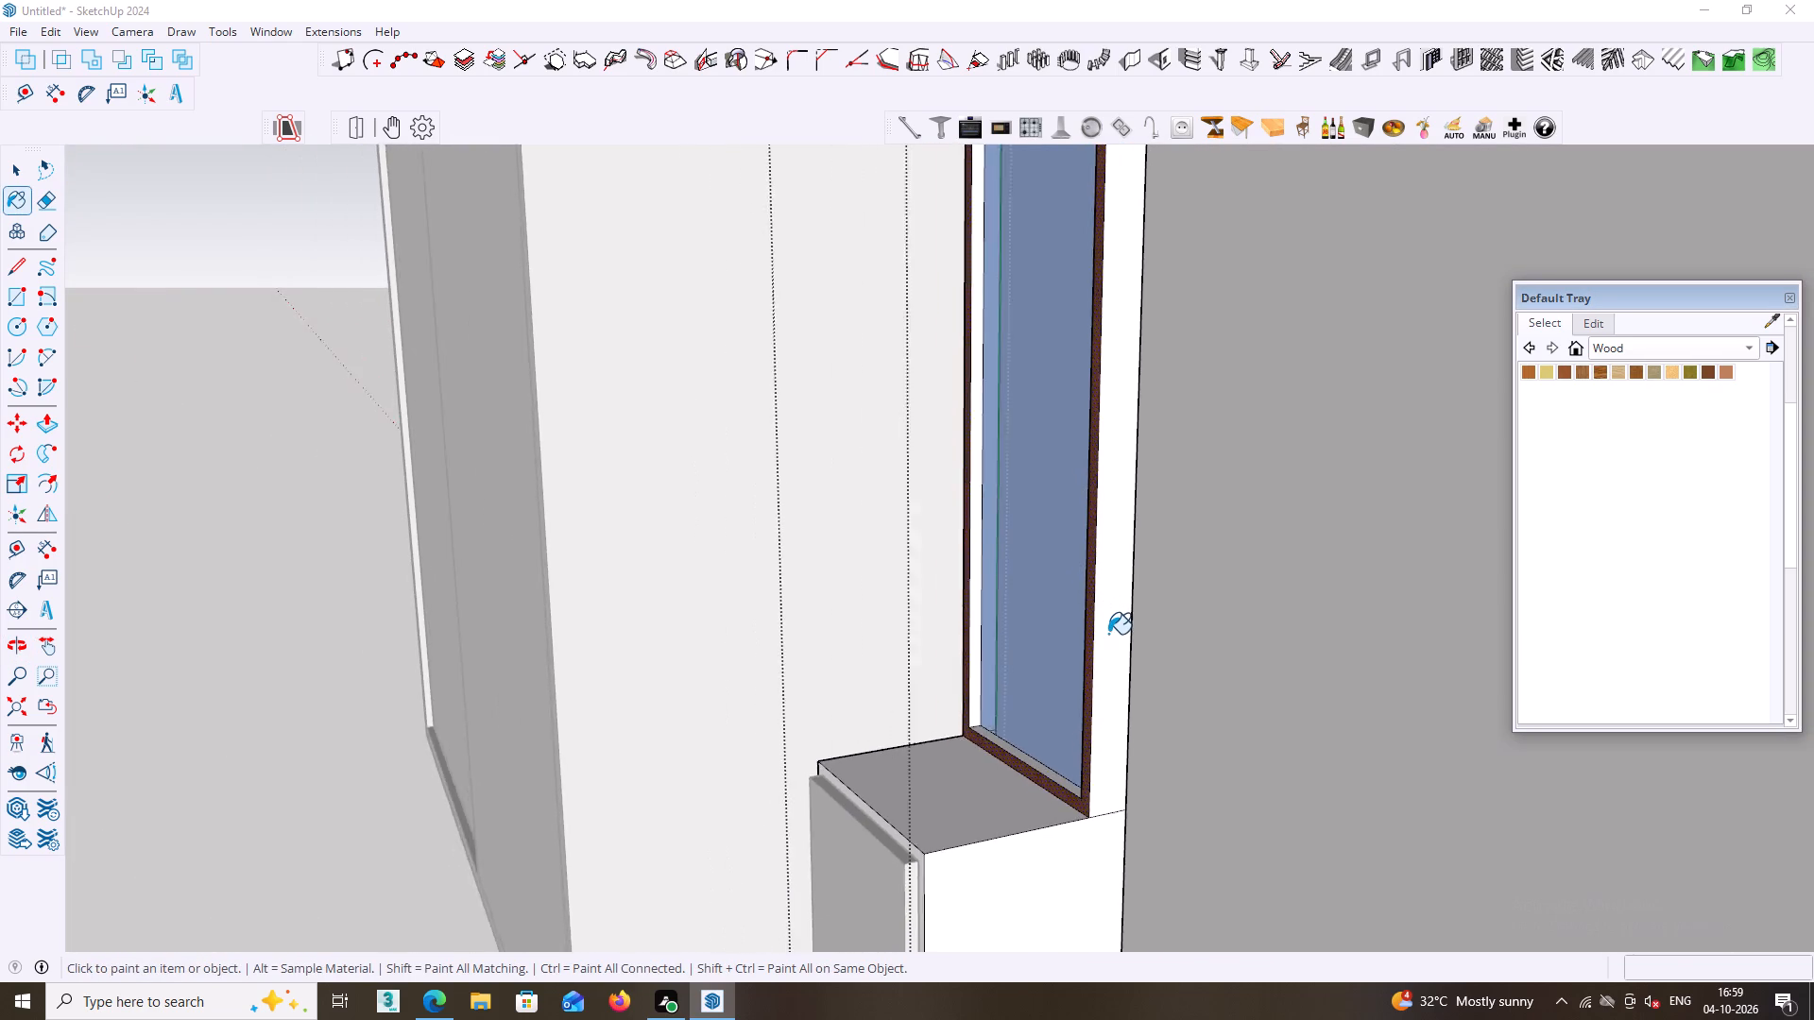
scroll(1108, 634, down, 2)
scroll(1108, 628, up, 1)
click(1121, 628)
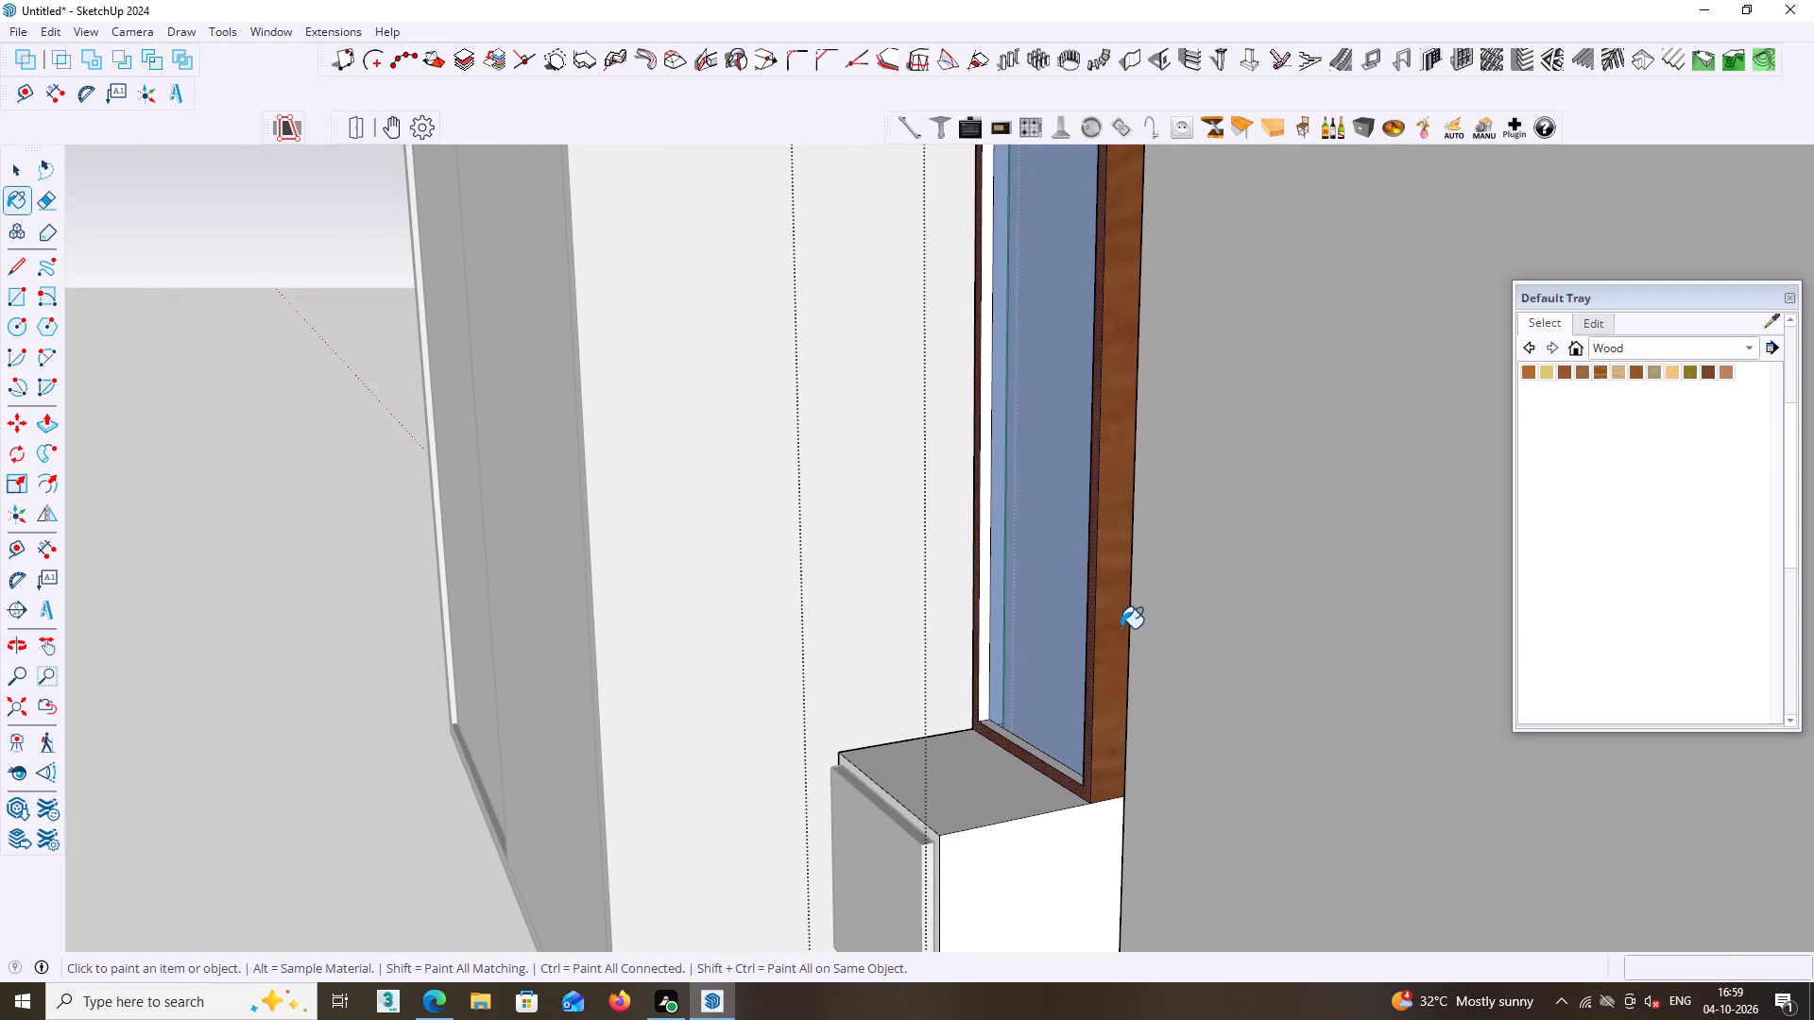
Paint the frame's inner side face nearest the wardrobe and its inner bottom face with the dark wood.
middle_drag(1121, 628, 967, 607)
scroll(986, 637, down, 3)
middle_drag(1035, 770, 1058, 766)
scroll(992, 705, up, 13)
click(999, 692)
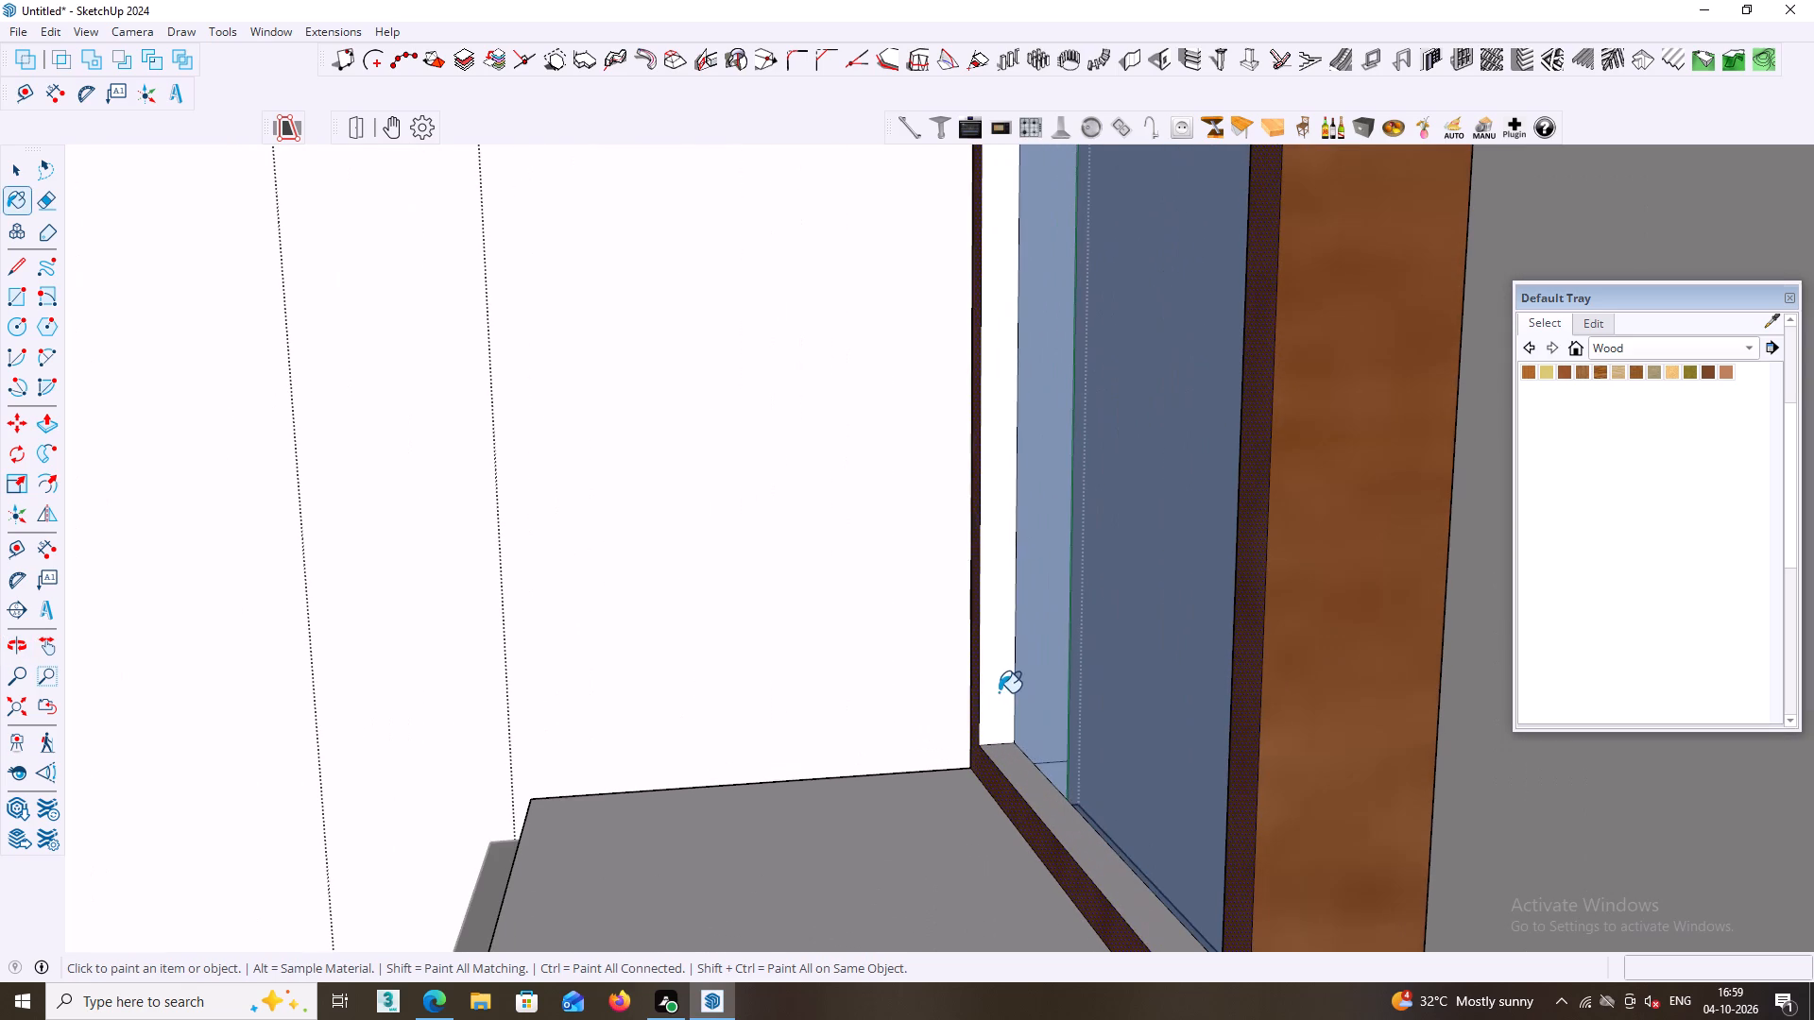
click(1016, 780)
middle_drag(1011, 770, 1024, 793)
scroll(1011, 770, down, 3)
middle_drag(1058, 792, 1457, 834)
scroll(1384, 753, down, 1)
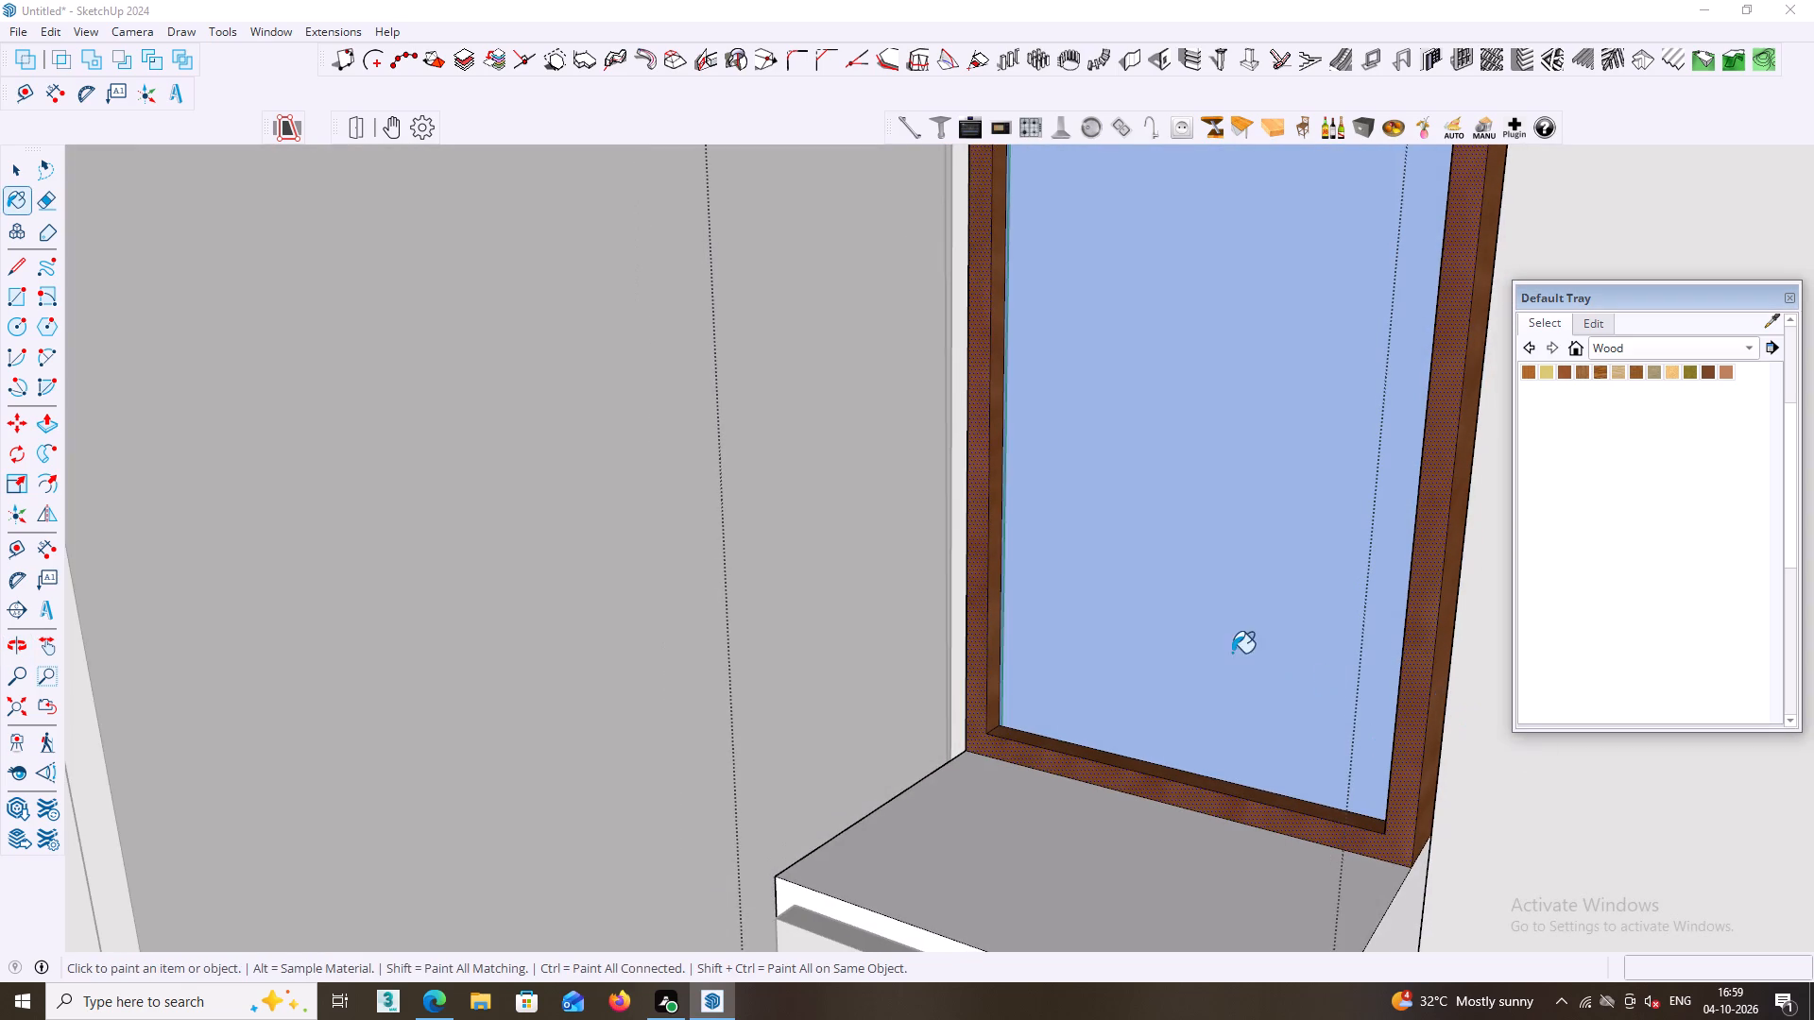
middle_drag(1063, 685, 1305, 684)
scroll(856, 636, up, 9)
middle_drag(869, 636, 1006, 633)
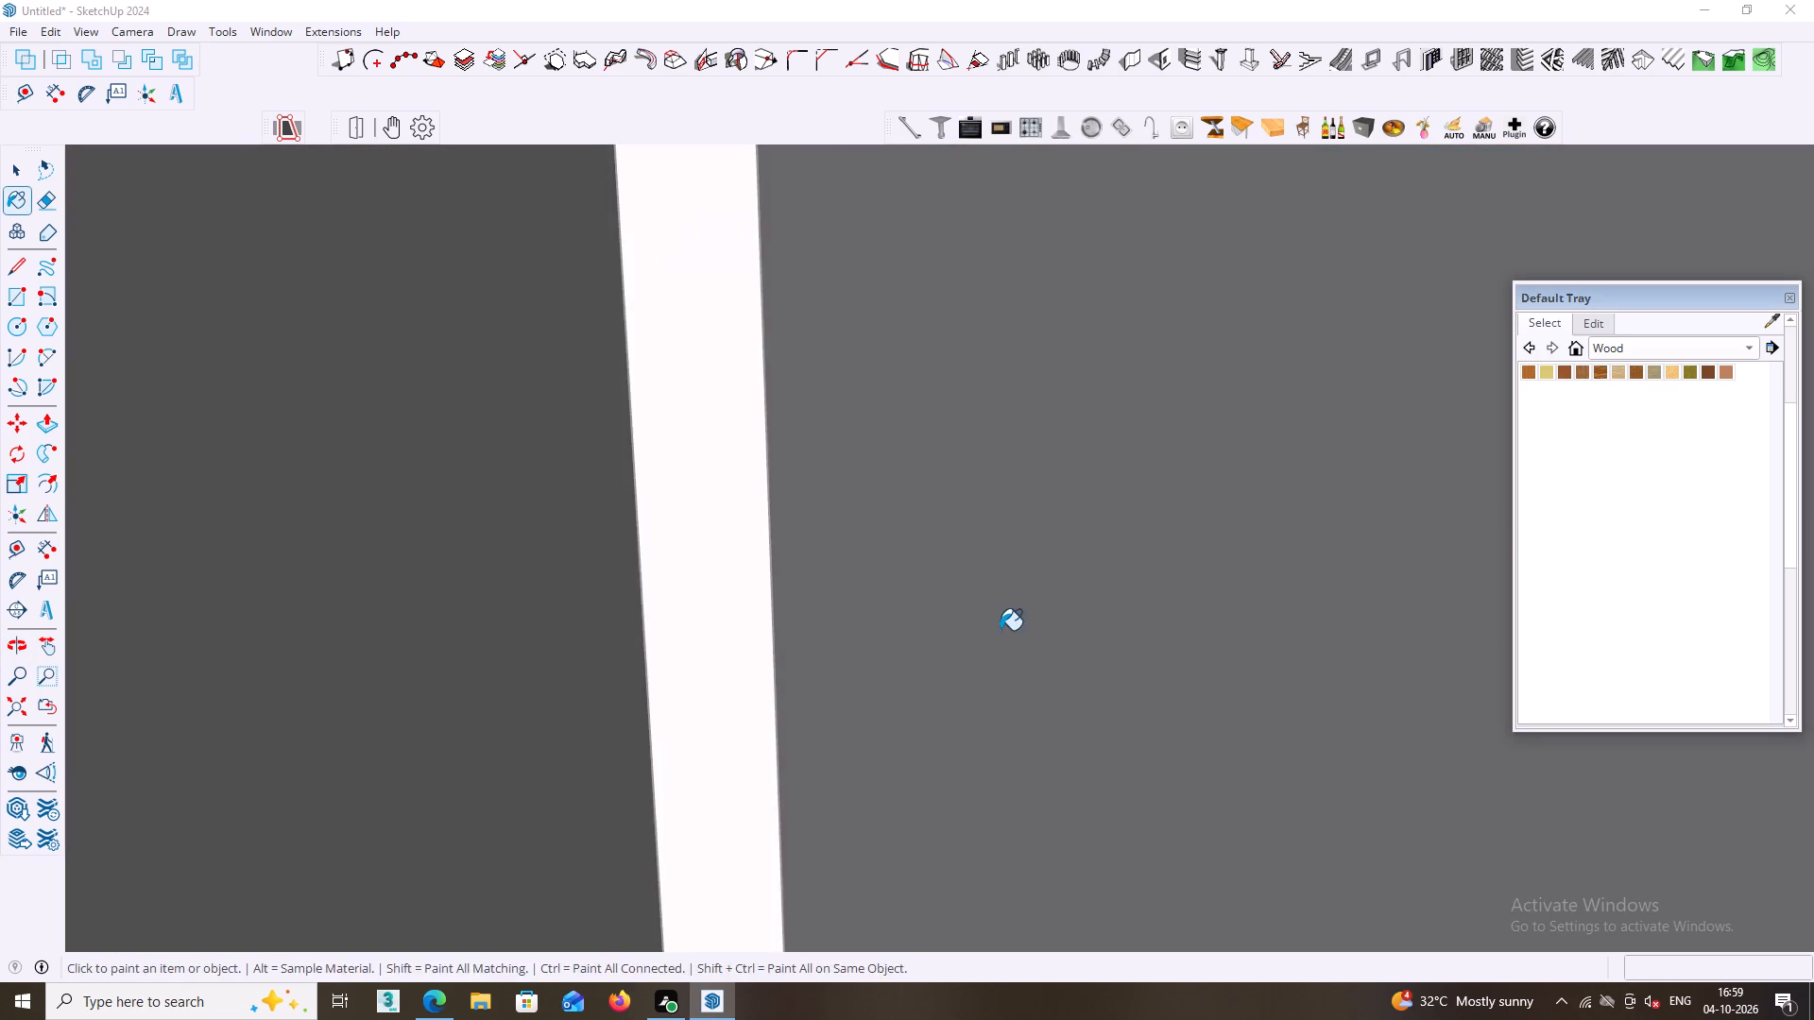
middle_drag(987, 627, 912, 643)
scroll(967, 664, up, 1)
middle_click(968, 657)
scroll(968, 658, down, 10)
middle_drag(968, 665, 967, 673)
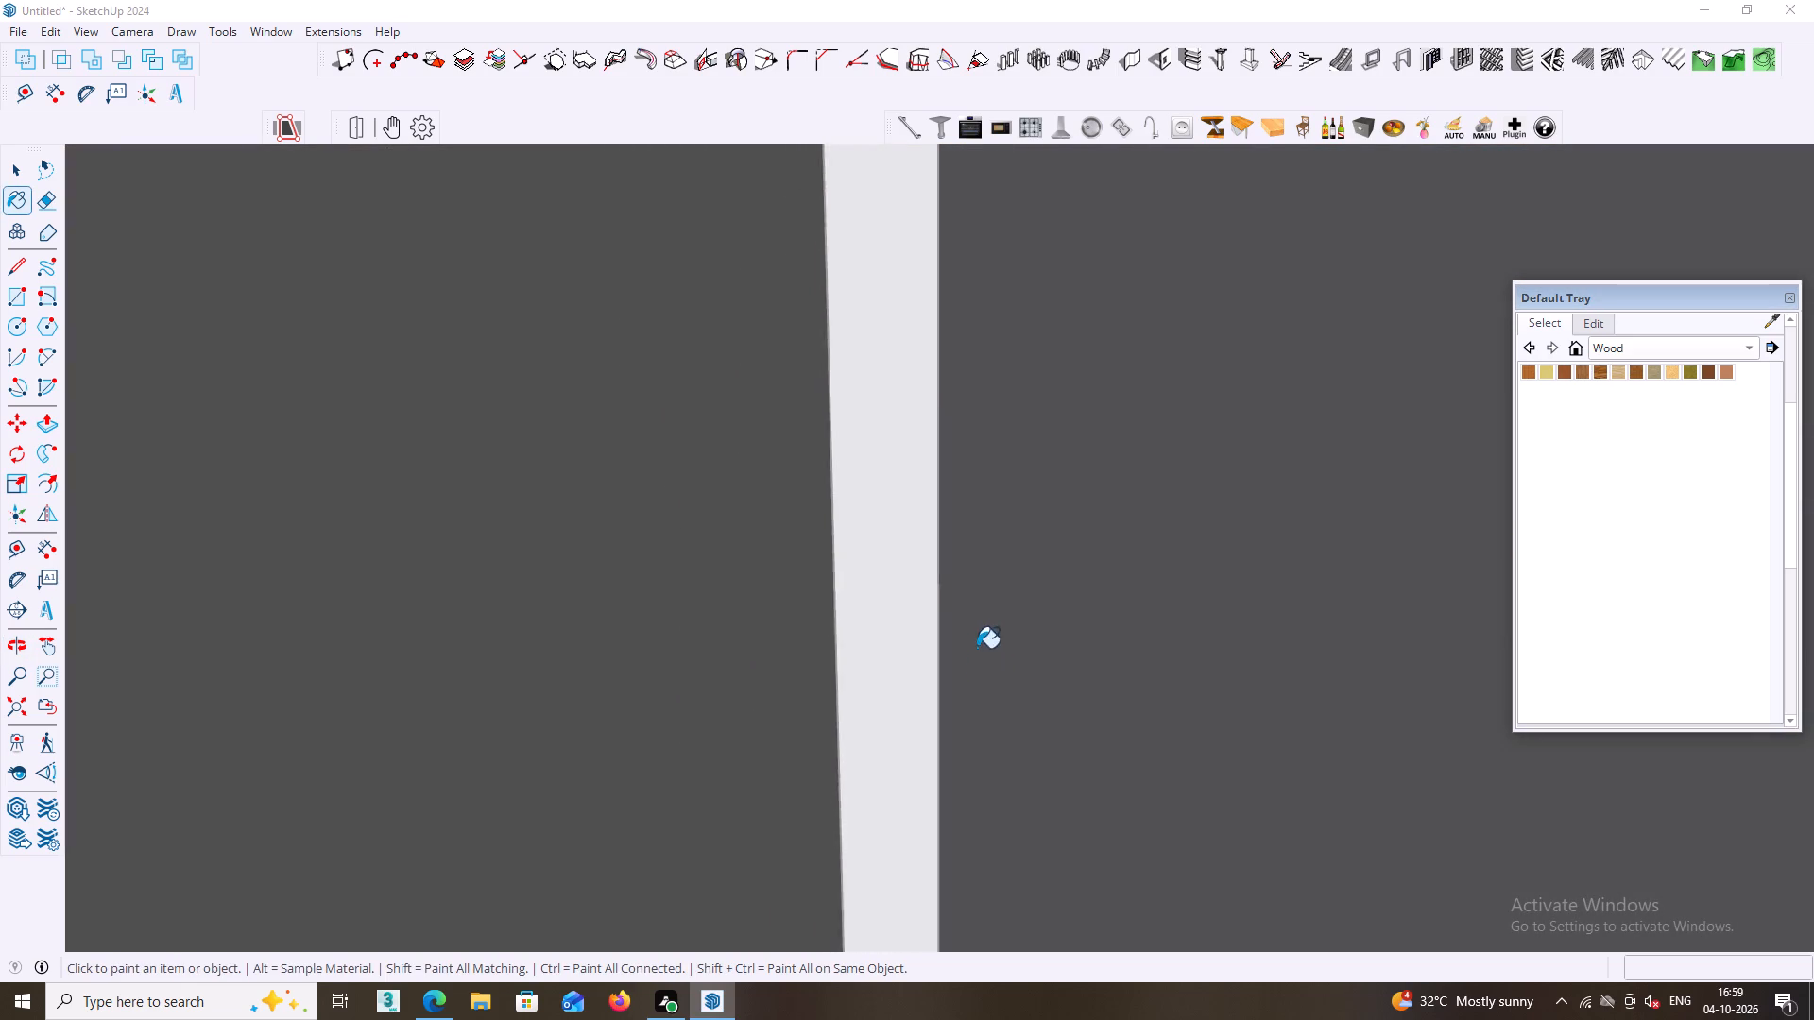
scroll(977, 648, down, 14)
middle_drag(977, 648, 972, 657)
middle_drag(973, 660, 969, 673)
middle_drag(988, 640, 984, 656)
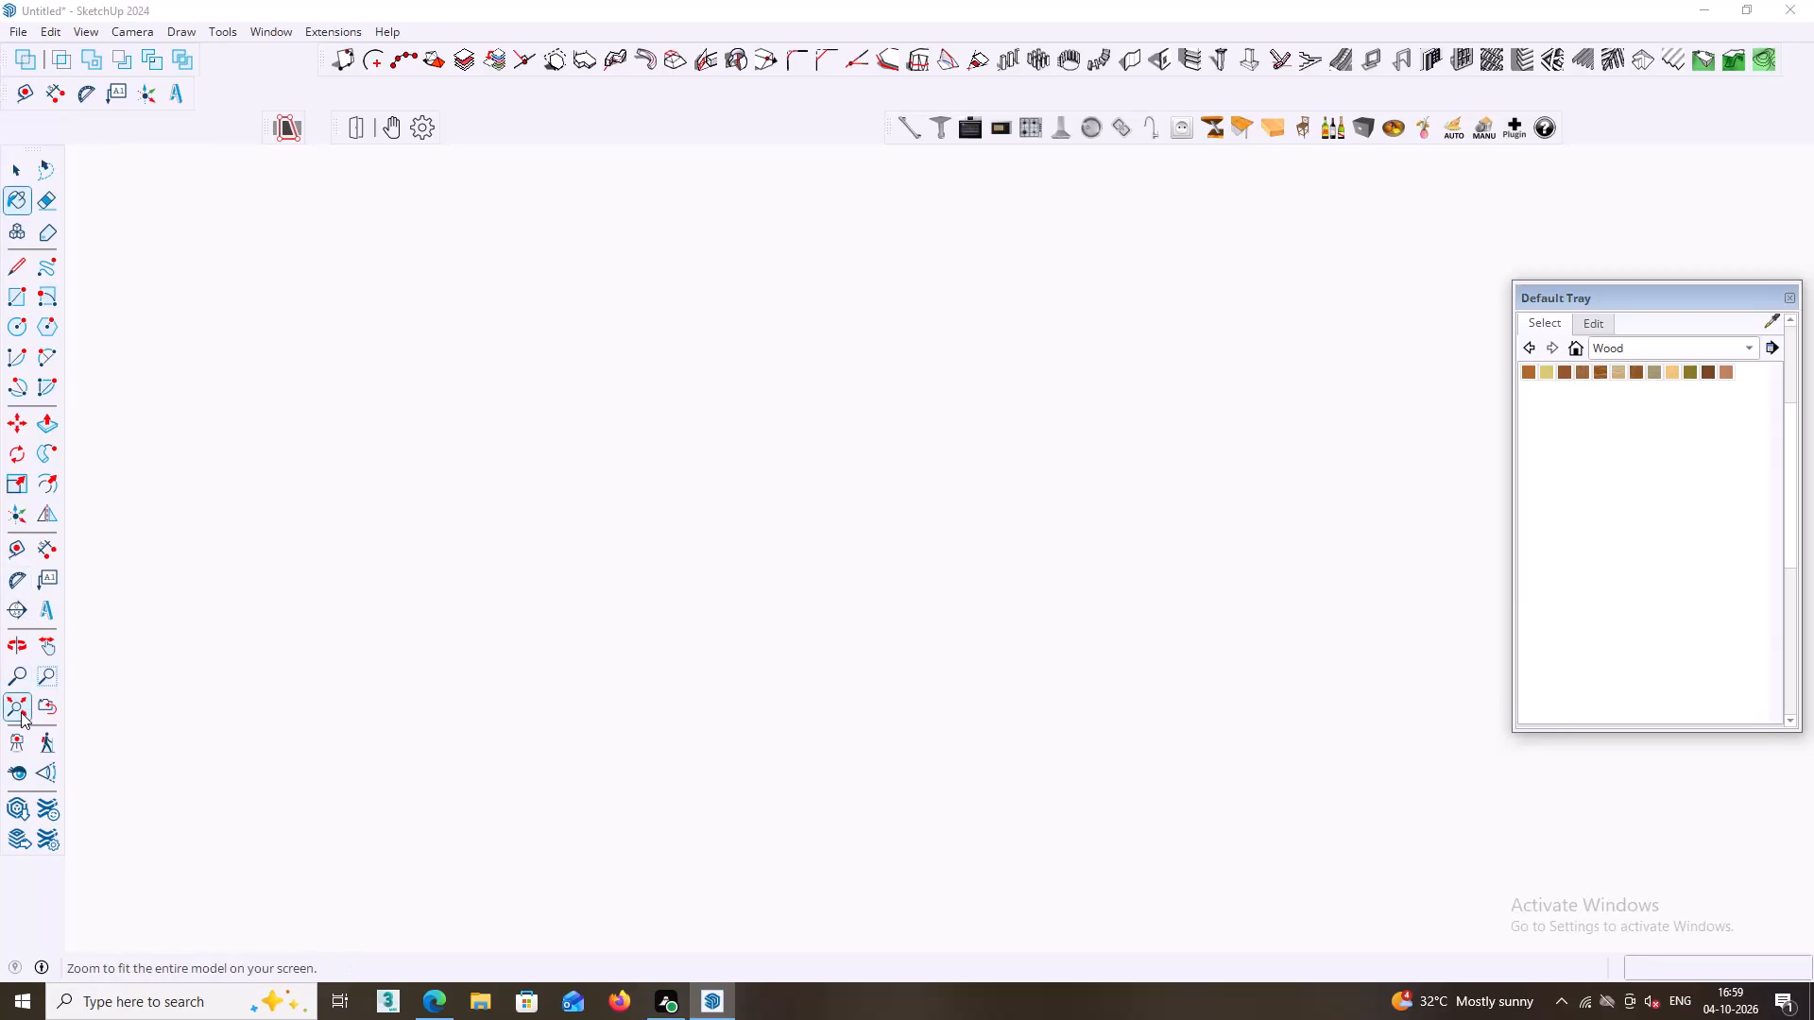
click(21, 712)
Paint the frame's inner side face farthest from the wardrobe with the dark wood.
scroll(193, 687, down, 3)
scroll(934, 673, up, 15)
middle_drag(866, 683, 905, 682)
scroll(872, 669, up, 10)
middle_drag(872, 650, 922, 658)
click(847, 635)
scroll(847, 634, down, 9)
middle_drag(890, 629, 889, 642)
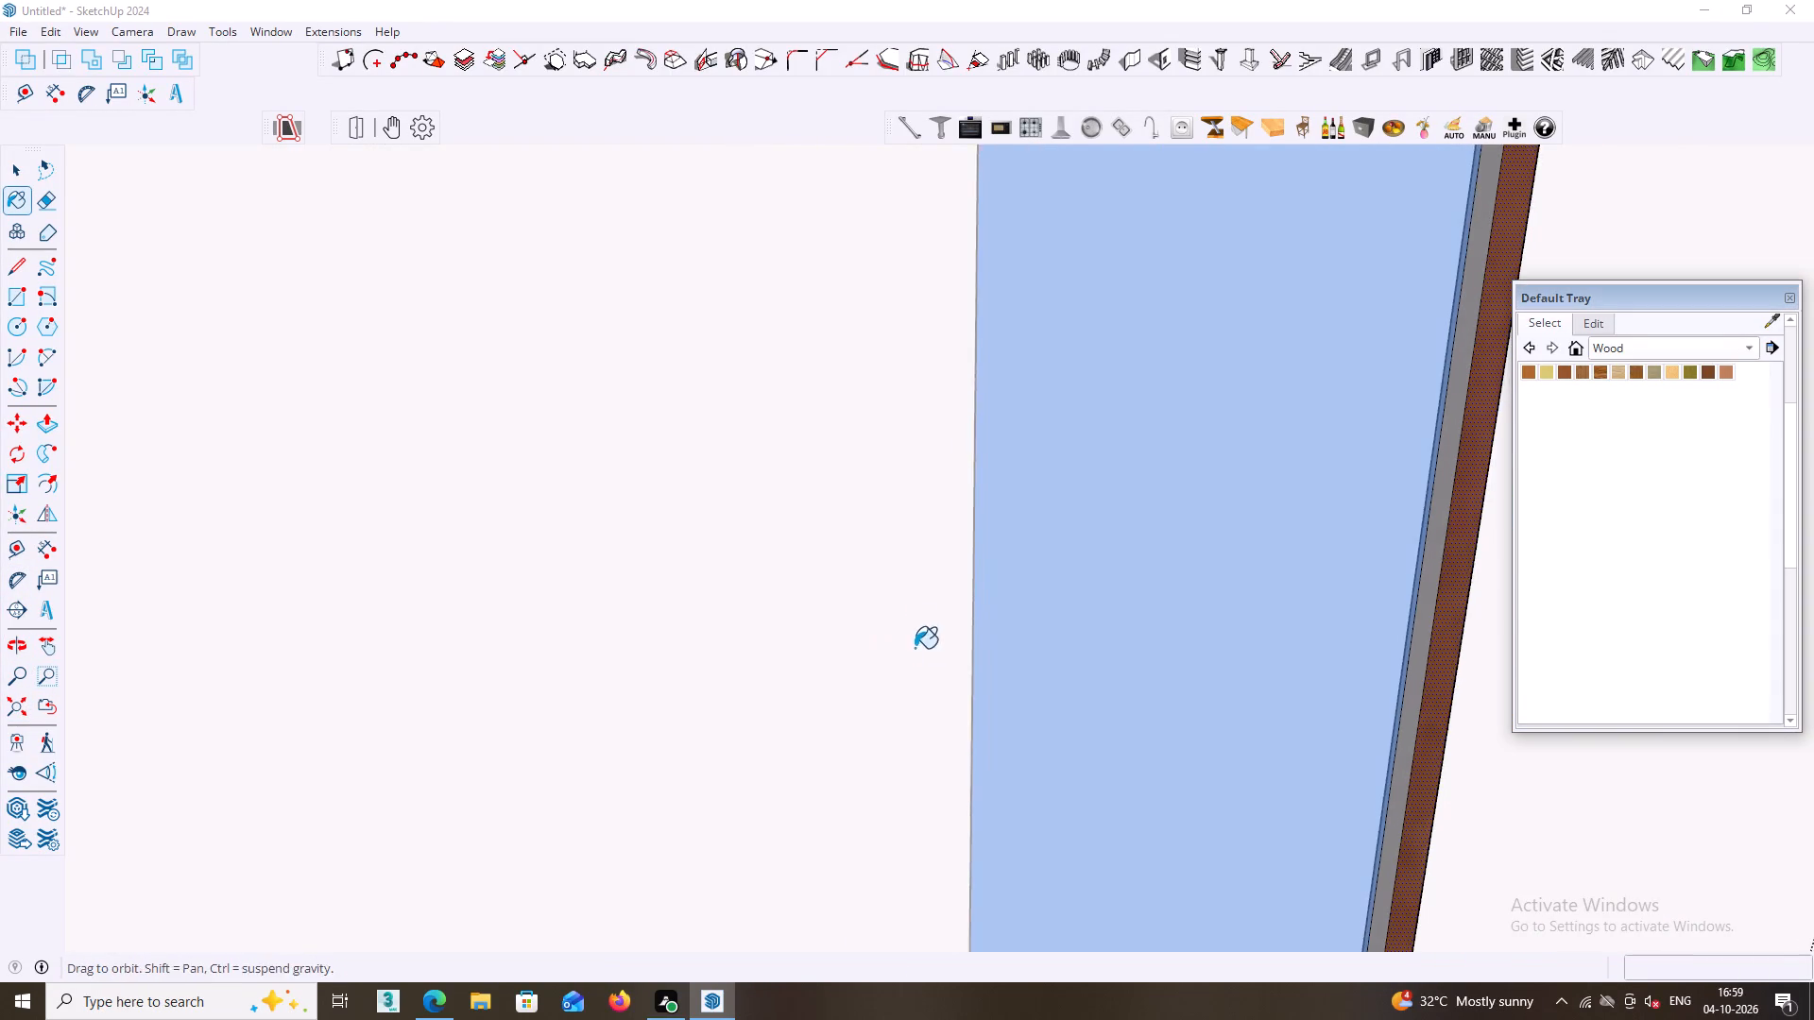
scroll(915, 648, down, 14)
middle_drag(1078, 634, 1087, 644)
middle_click(1190, 587)
middle_drag(1199, 552, 1203, 563)
middle_drag(1273, 569, 1174, 559)
scroll(1268, 594, up, 5)
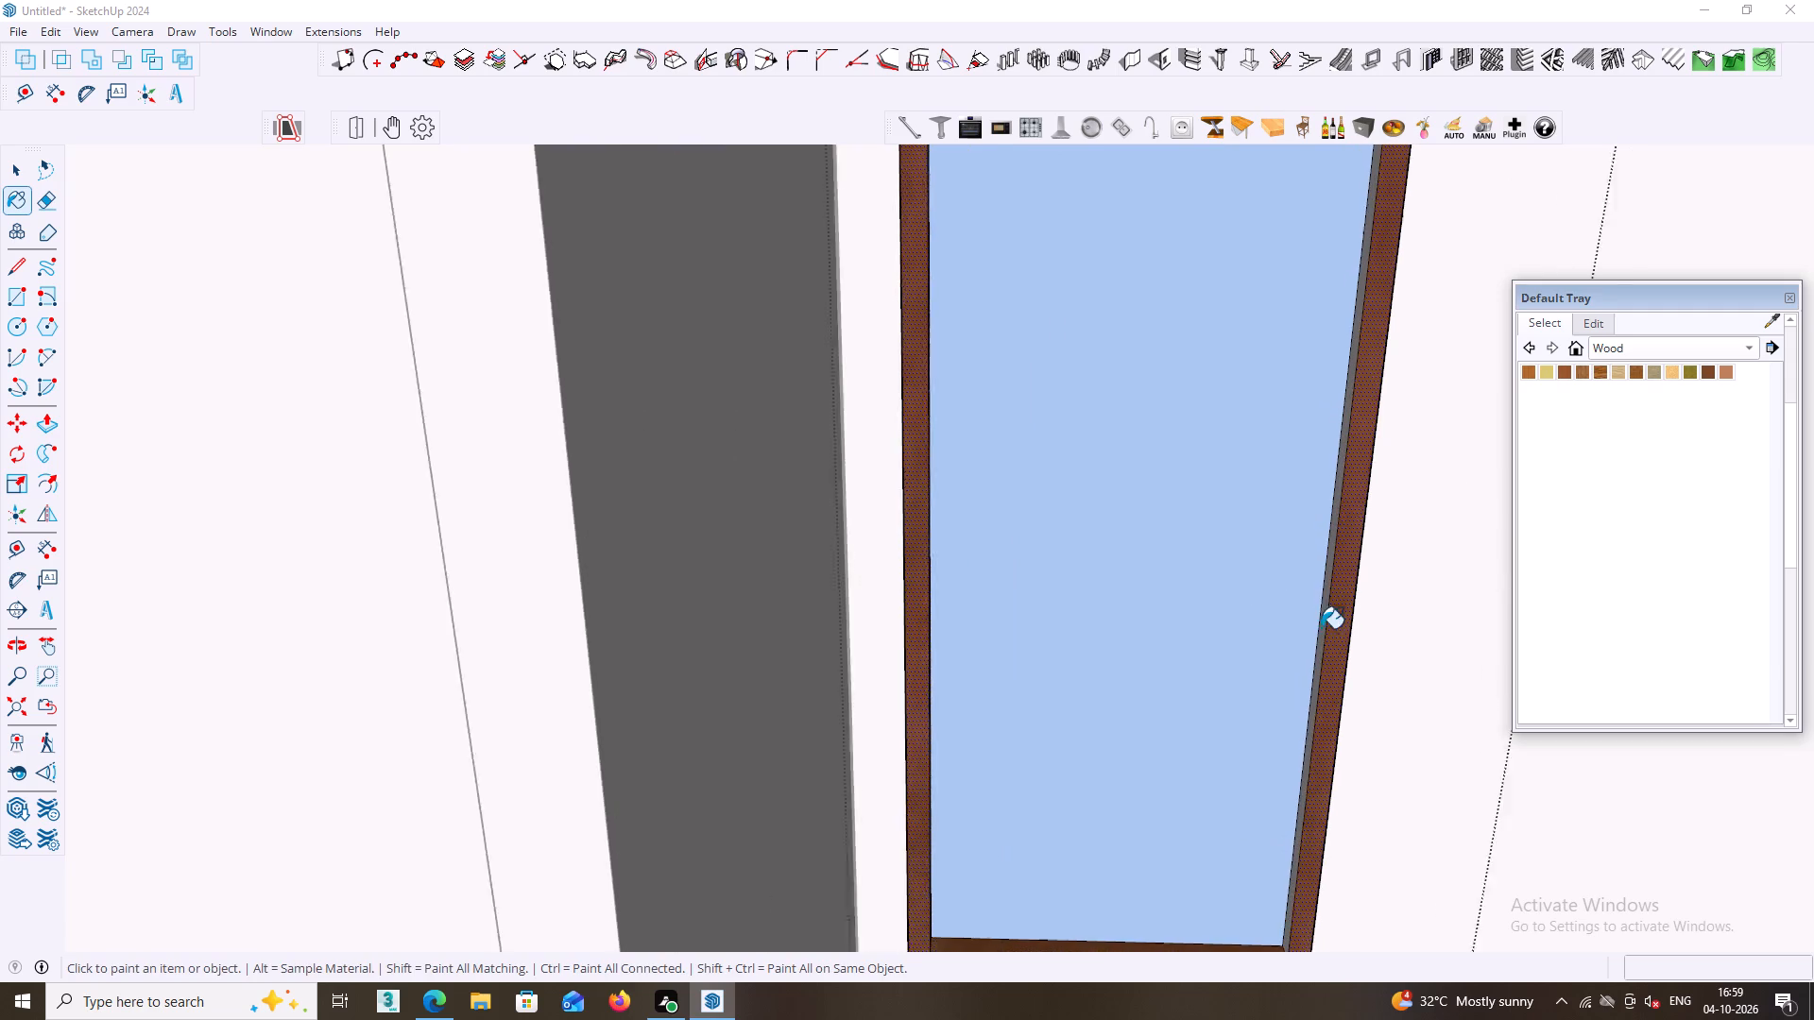
middle_drag(1329, 626, 1406, 592)
scroll(1344, 585, up, 7)
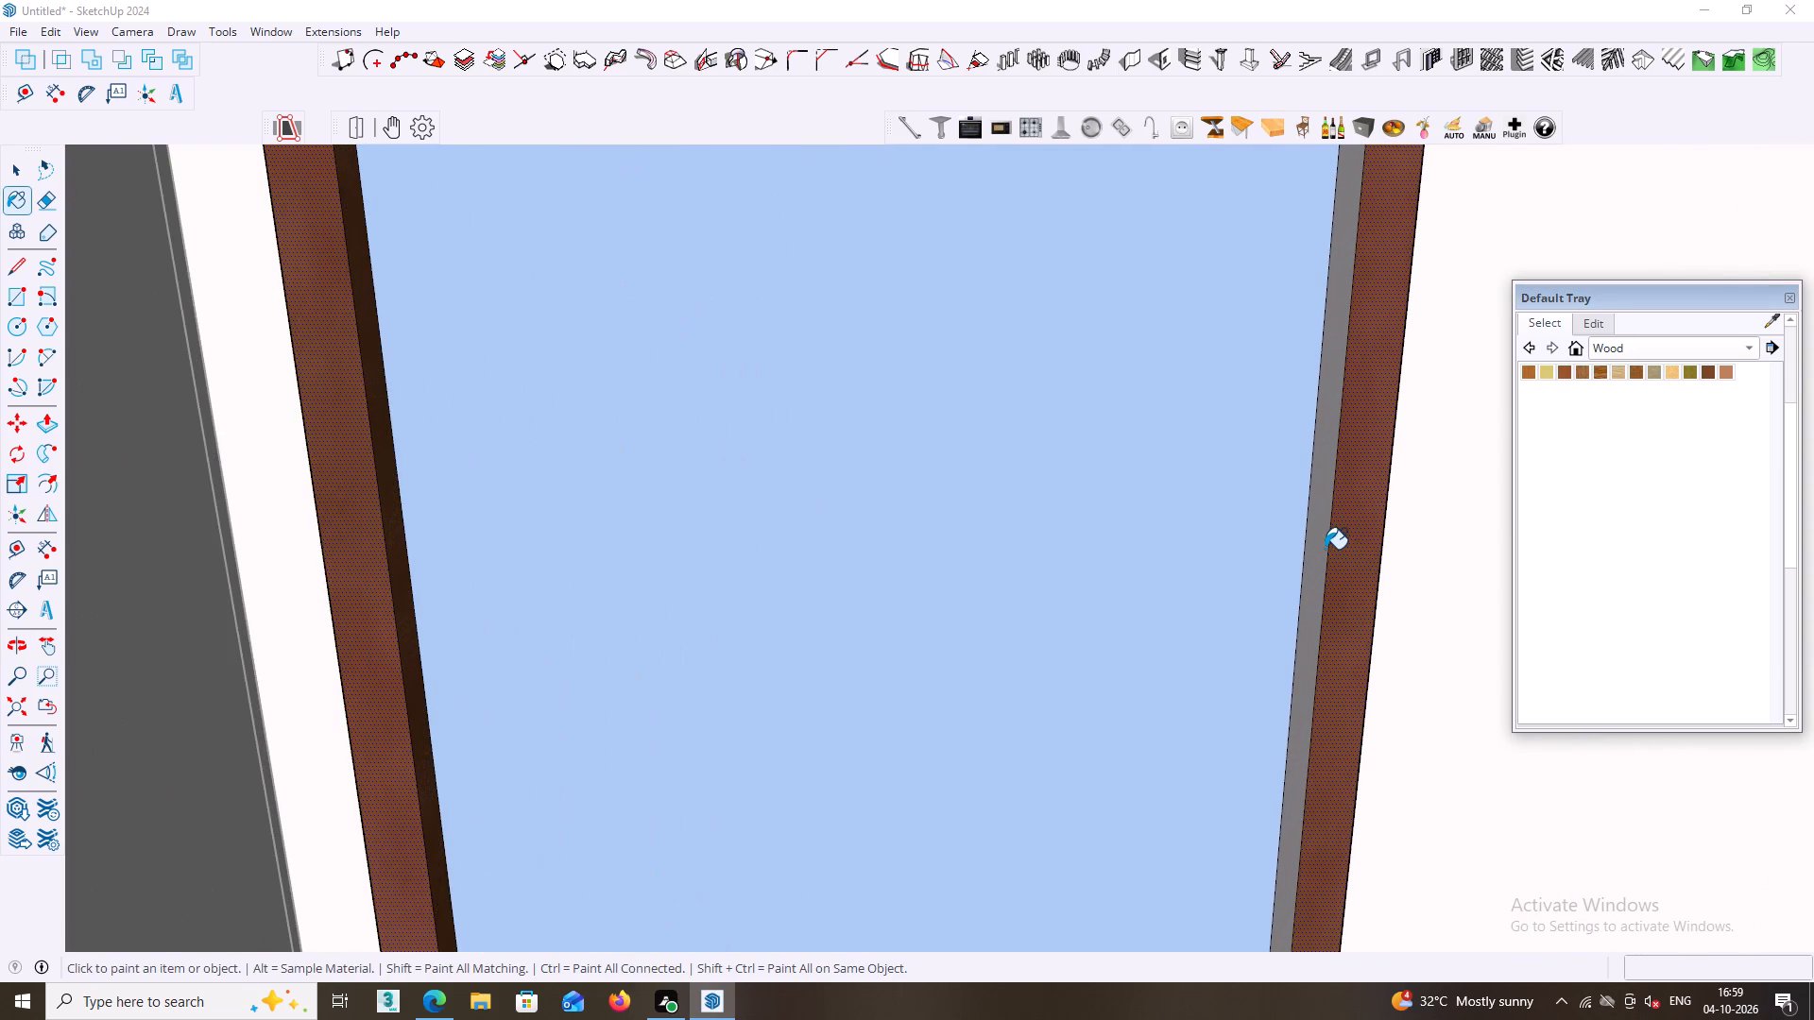
click(1320, 535)
Paint the inner top face of the glass frame with the dark wood.
middle_drag(1311, 549, 1305, 568)
scroll(1311, 549, down, 13)
middle_drag(1296, 585, 1286, 627)
middle_drag(1253, 684, 1253, 694)
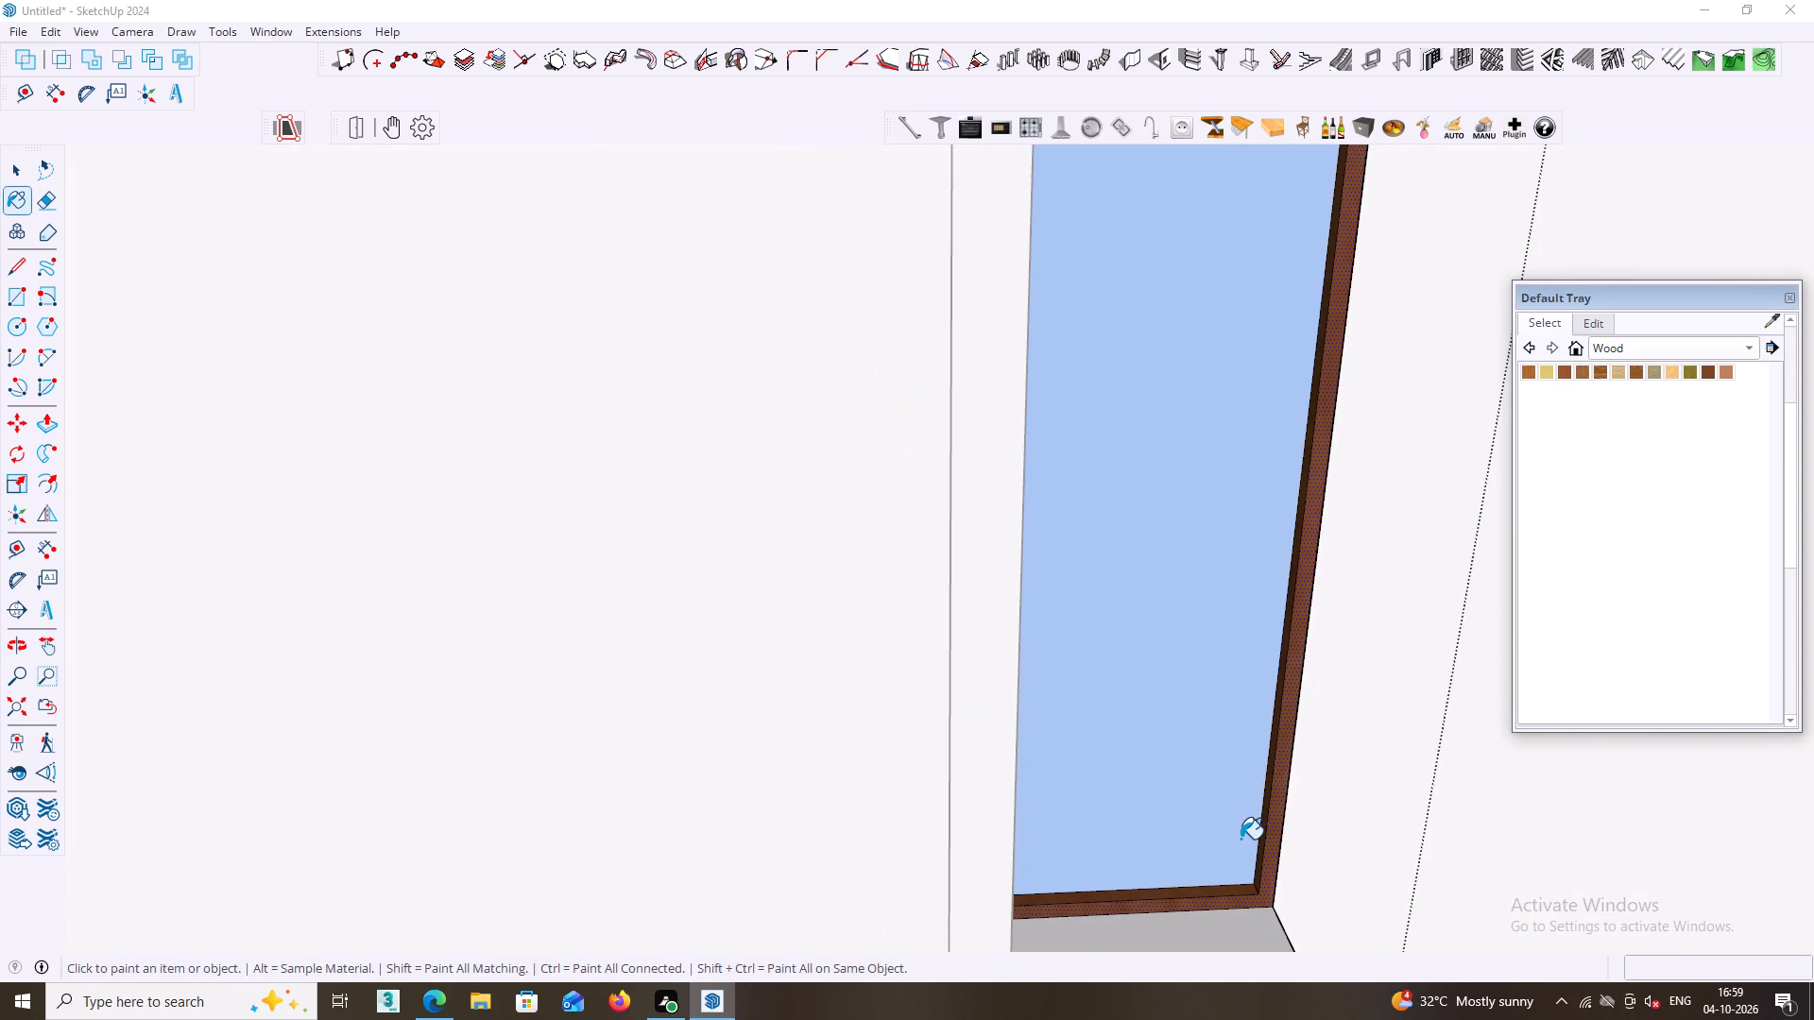
scroll(1239, 829, down, 2)
shift+middle_drag(1247, 748, 1252, 1019)
middle_click(1229, 744)
scroll(1227, 737, down, 7)
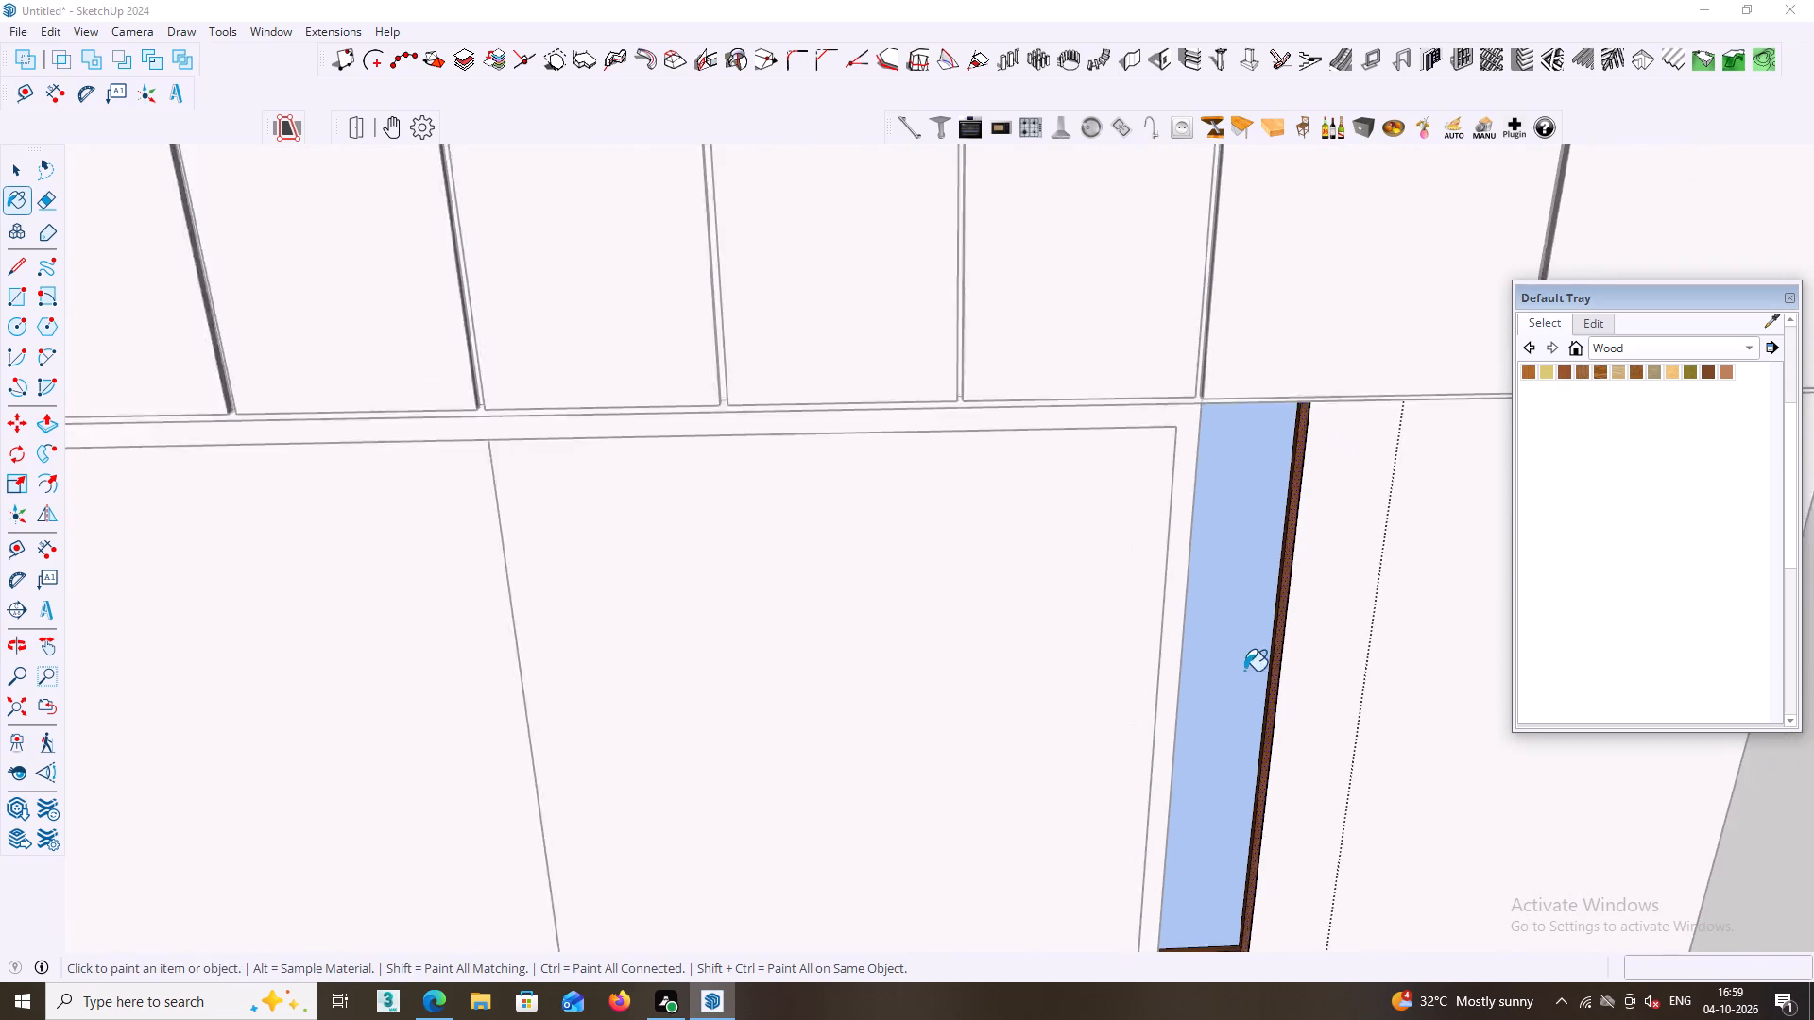
scroll(1244, 671, down, 1)
middle_drag(1252, 673, 1246, 907)
middle_drag(1246, 881, 1134, 601)
middle_drag(1258, 681, 1053, 550)
middle_drag(1164, 678, 1166, 667)
scroll(1164, 672, up, 10)
middle_drag(1155, 739, 1067, 539)
scroll(1126, 822, up, 5)
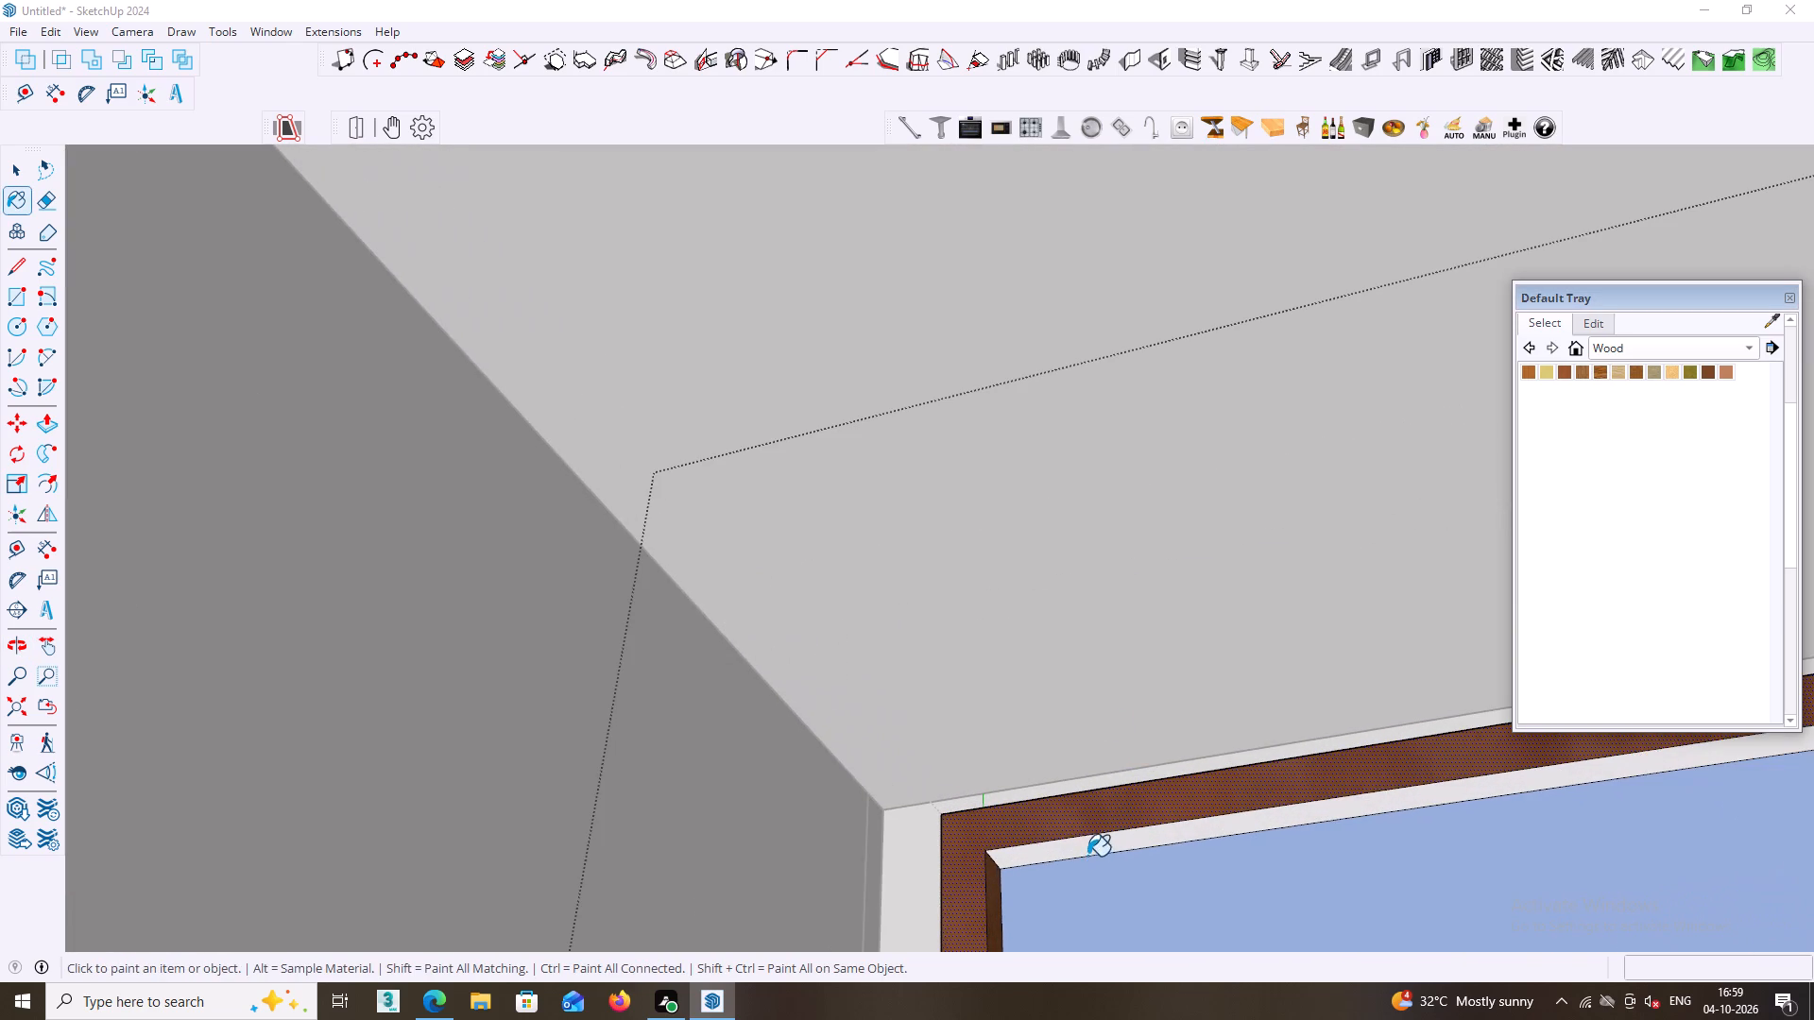
click(1087, 853)
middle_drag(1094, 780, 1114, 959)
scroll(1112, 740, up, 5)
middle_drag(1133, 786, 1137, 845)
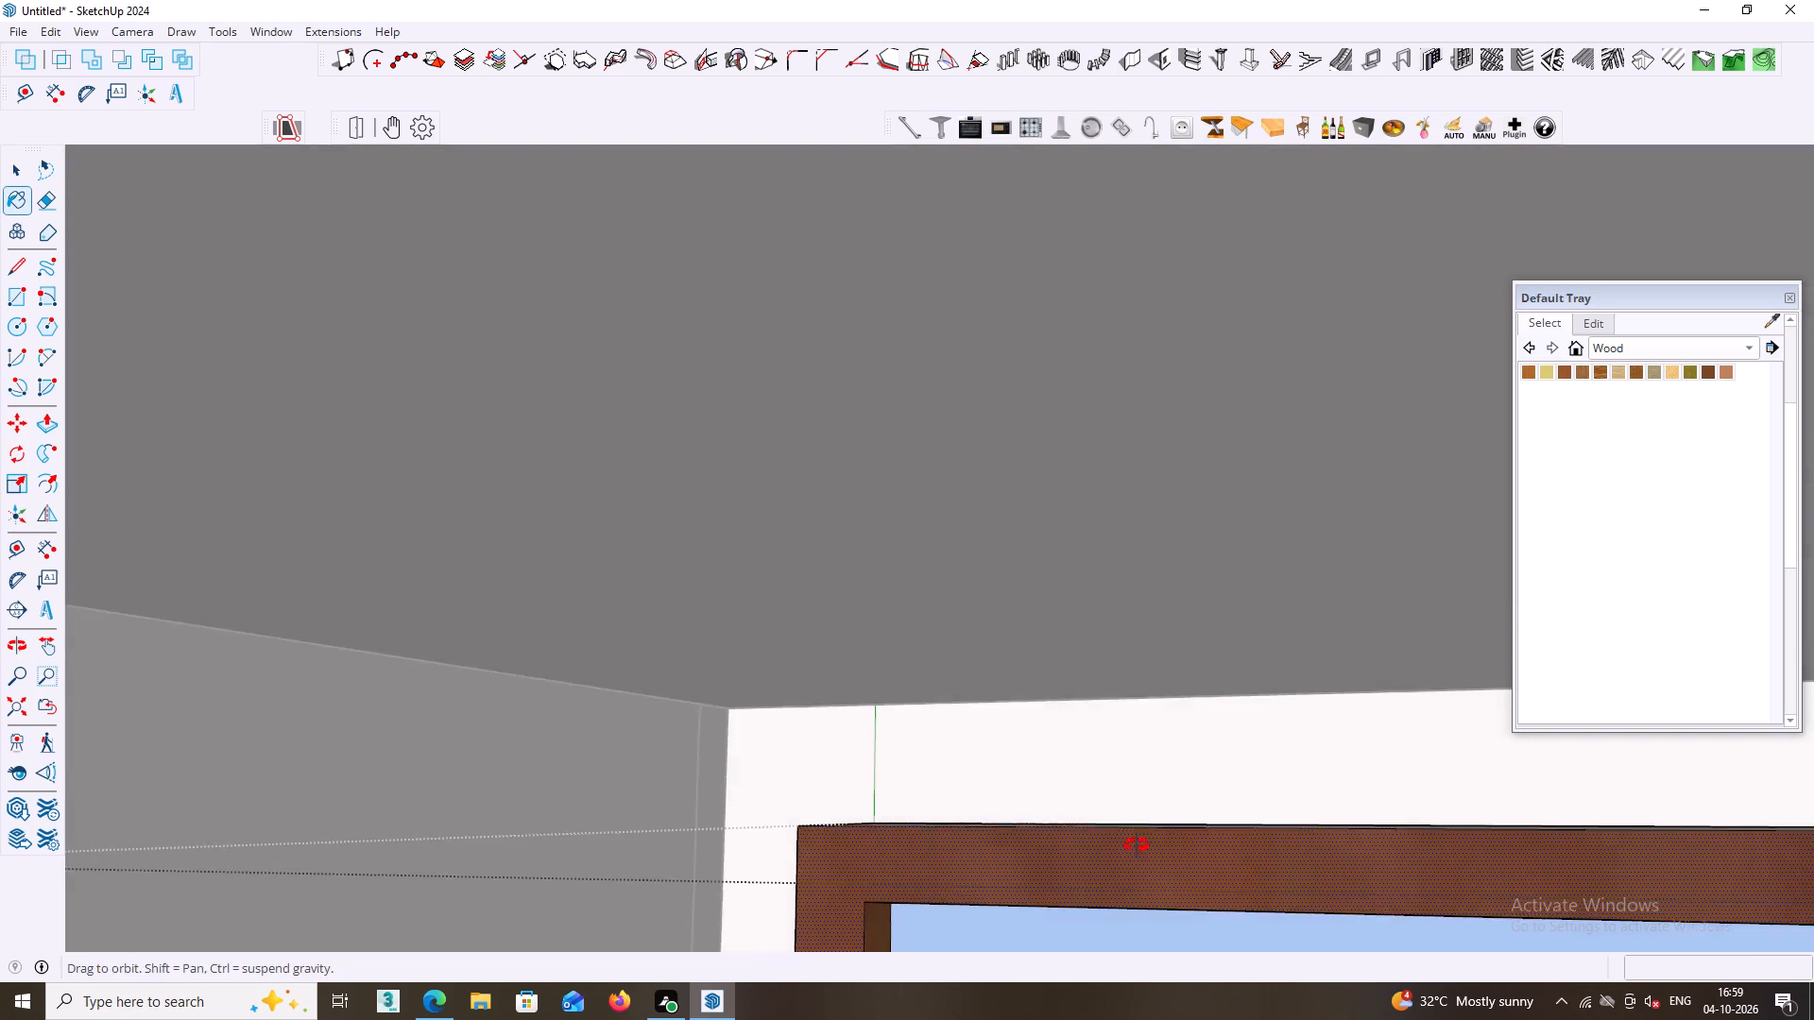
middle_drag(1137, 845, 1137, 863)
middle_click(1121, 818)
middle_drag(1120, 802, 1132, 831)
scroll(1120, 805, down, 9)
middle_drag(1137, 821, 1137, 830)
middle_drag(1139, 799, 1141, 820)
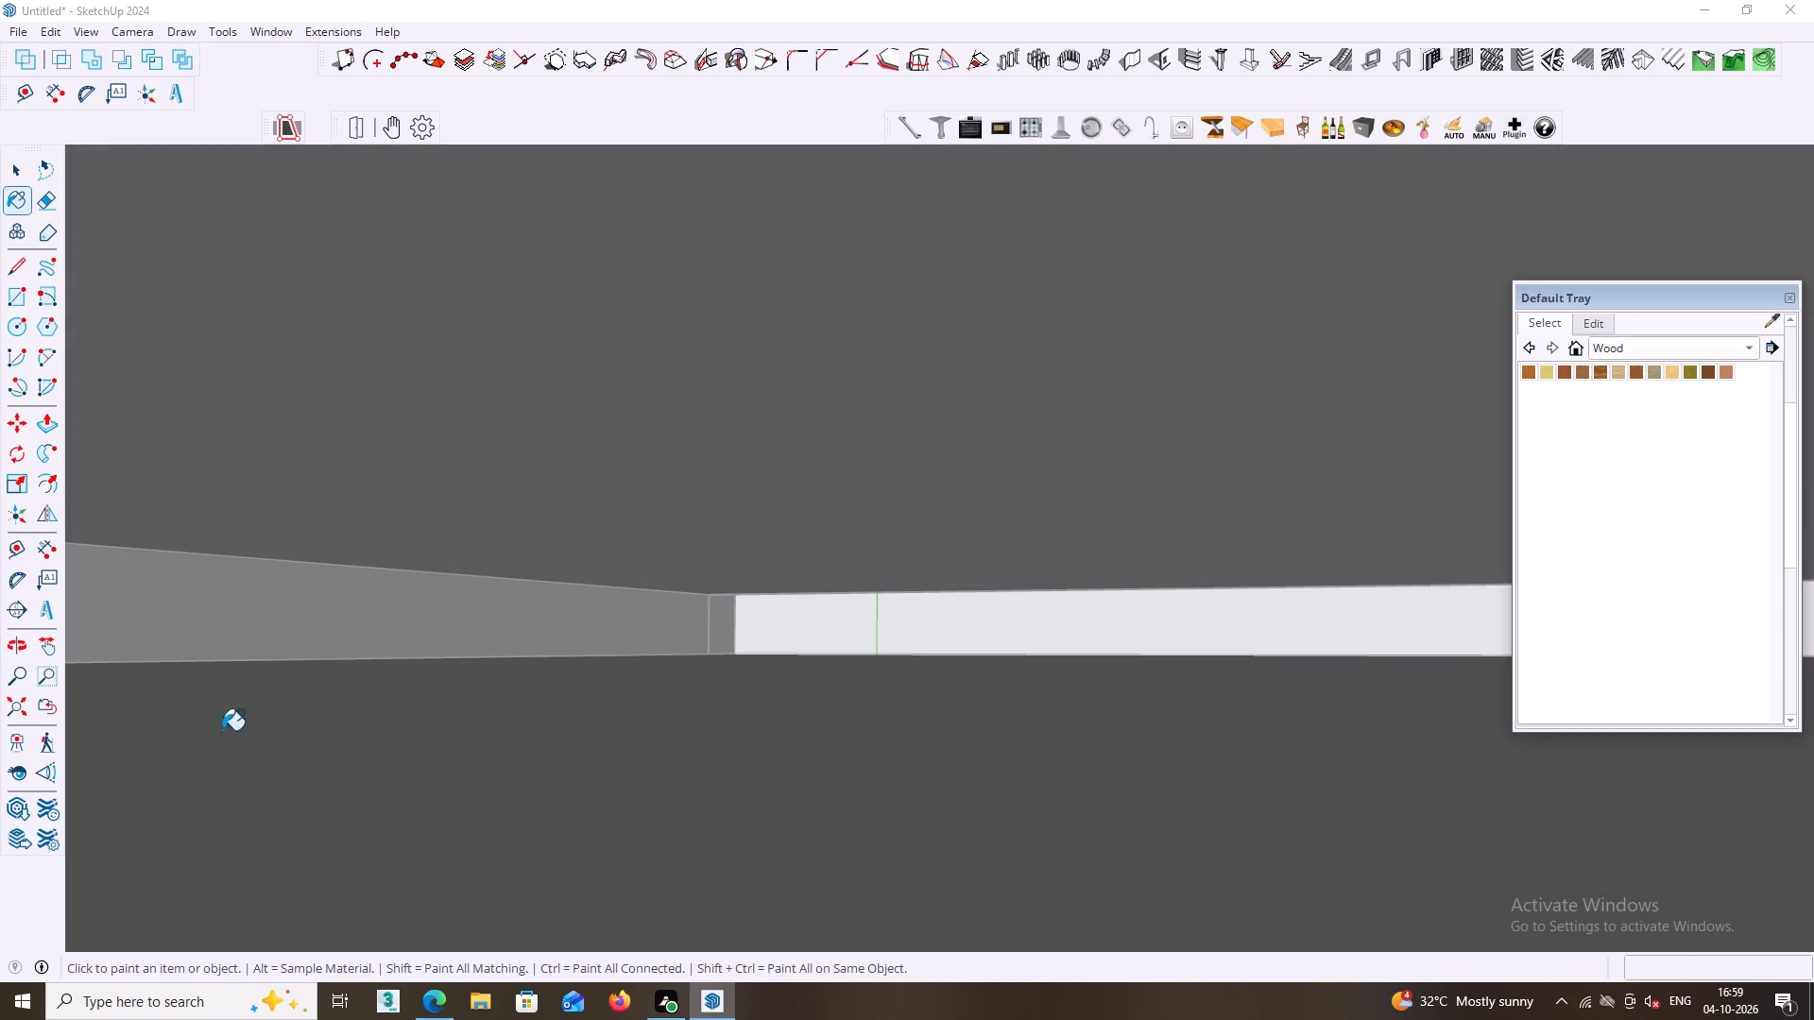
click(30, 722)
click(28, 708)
Paint the frame's outer top face and all matching unpainted faces of the narrow unit with the dark wood.
scroll(129, 713, down, 2)
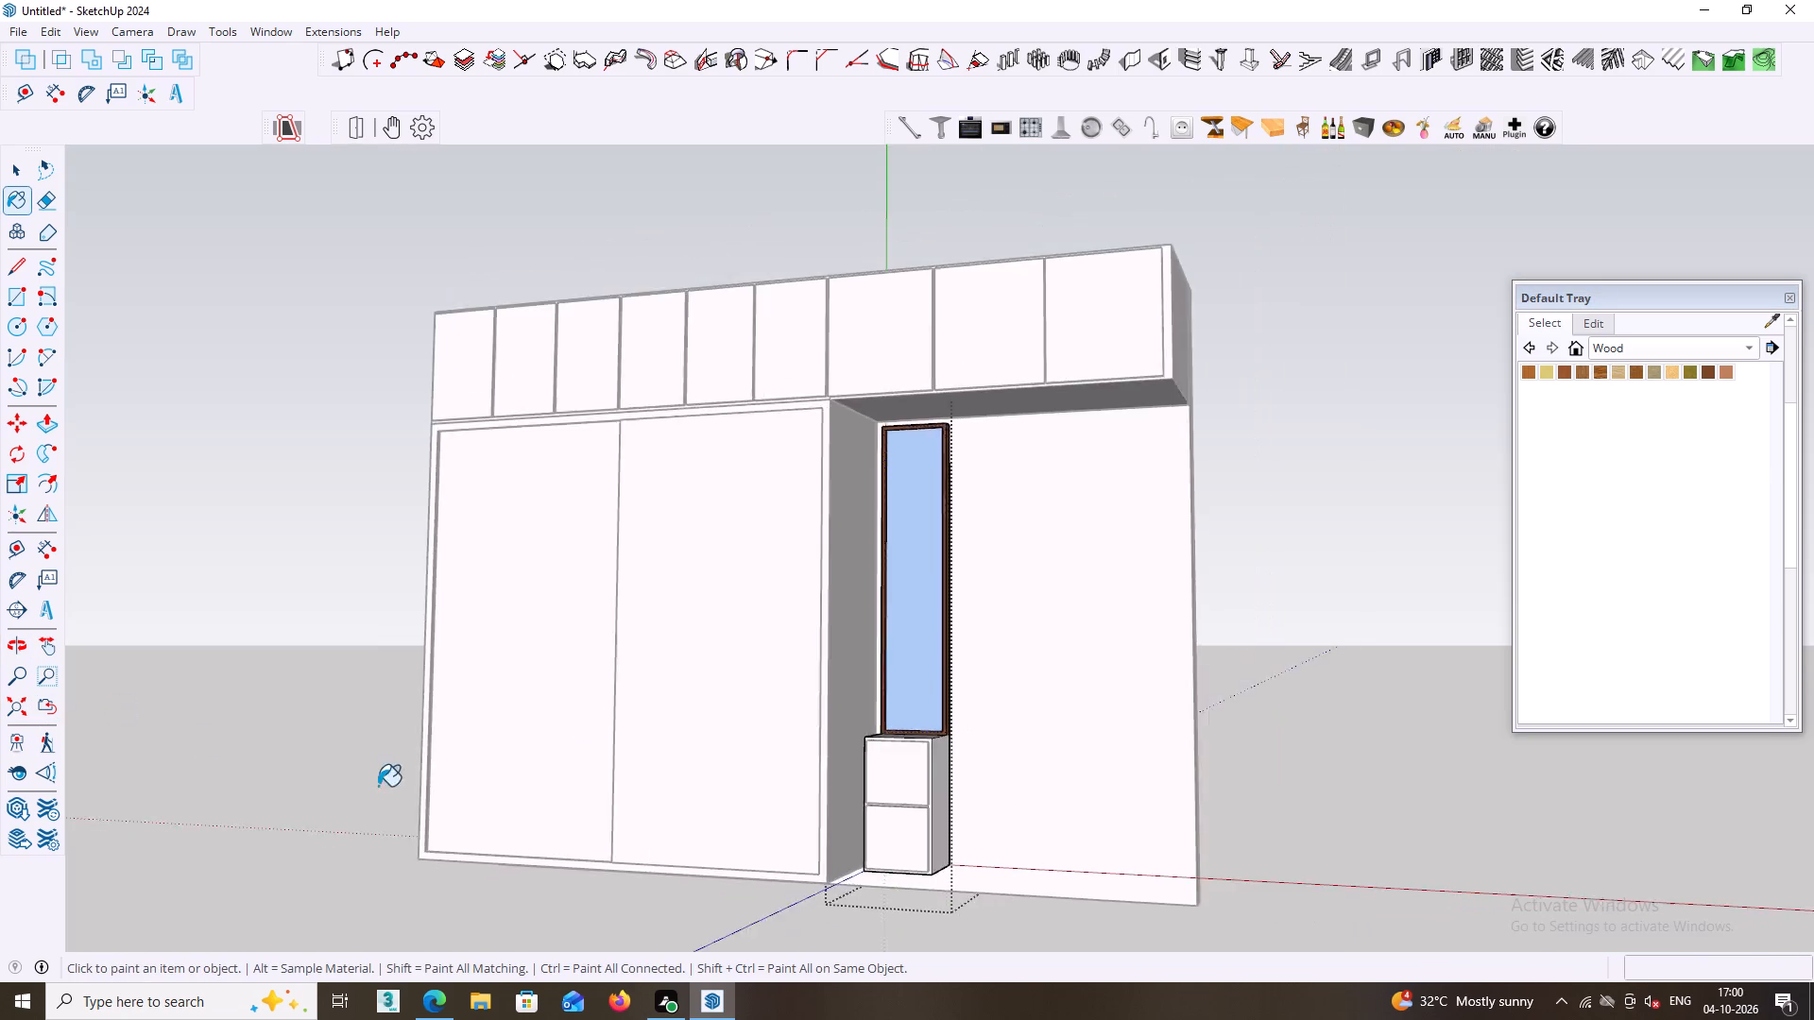
scroll(378, 786, down, 1)
scroll(784, 571, up, 3)
middle_drag(827, 523, 821, 970)
scroll(886, 786, up, 5)
shift+middle_drag(937, 979, 909, 802)
scroll(927, 812, up, 2)
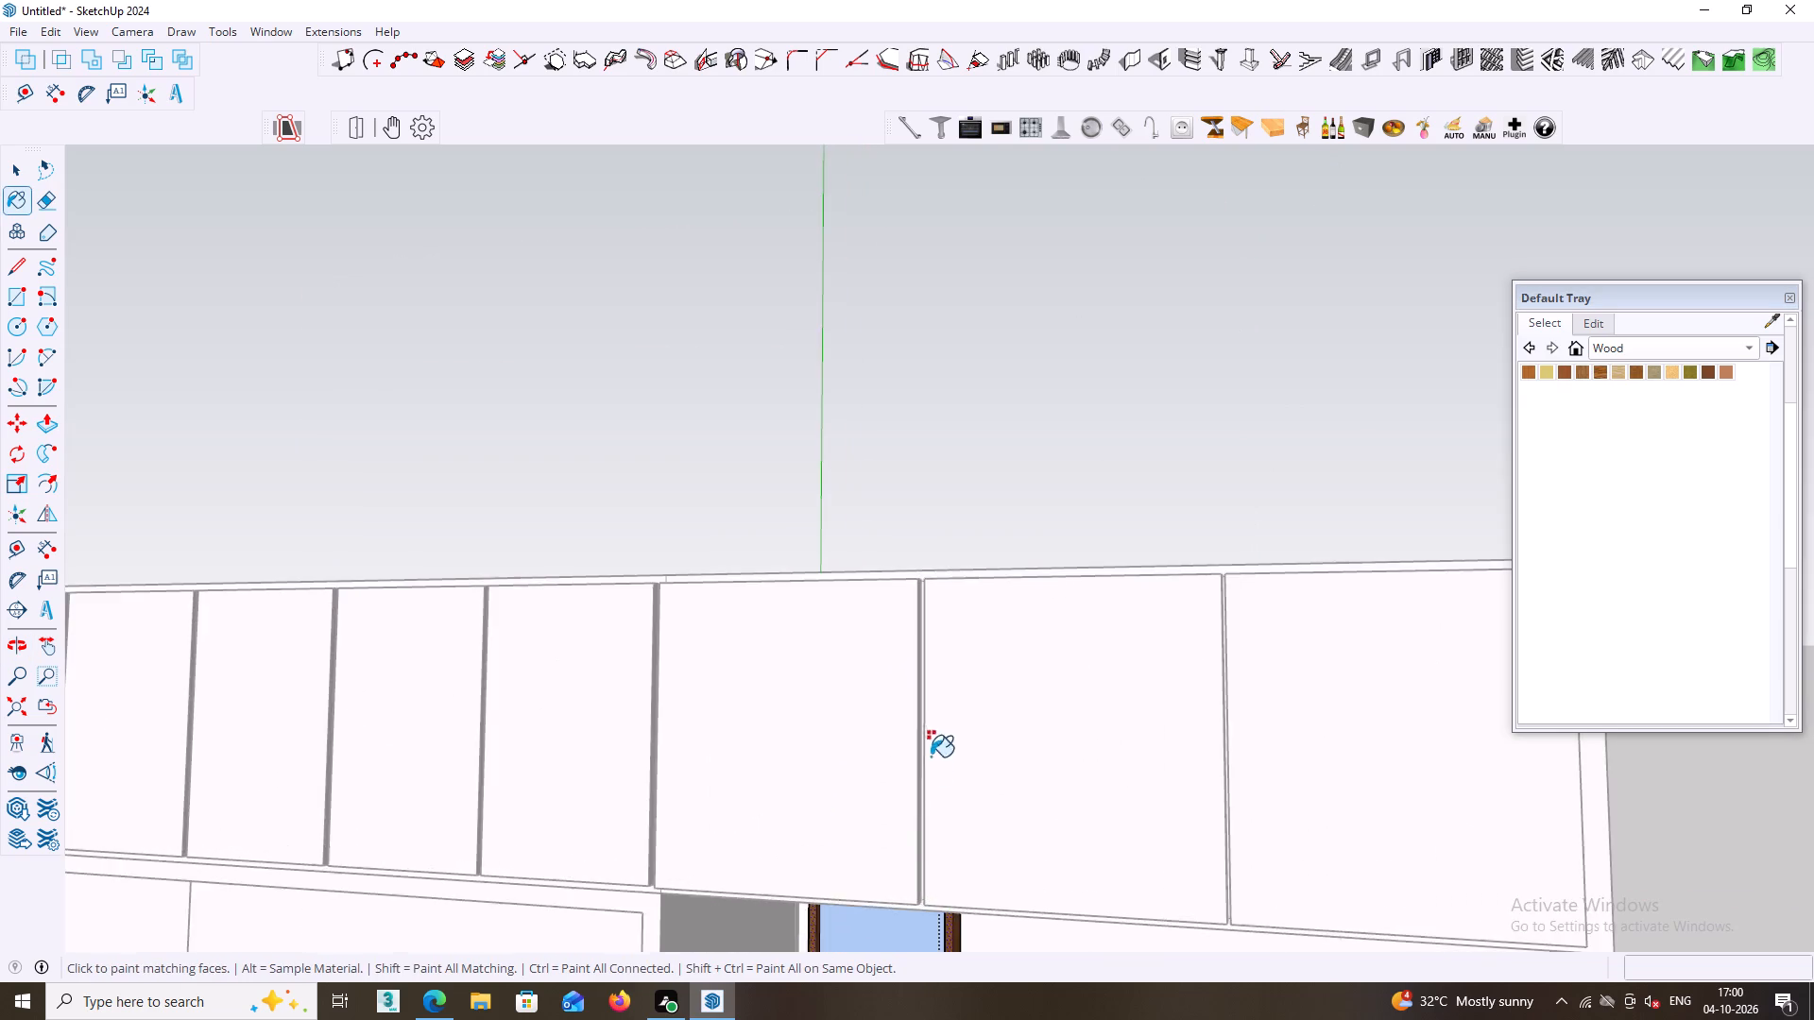
middle_drag(920, 856, 905, 663)
scroll(956, 804, up, 14)
middle_click(941, 809)
middle_click(916, 782)
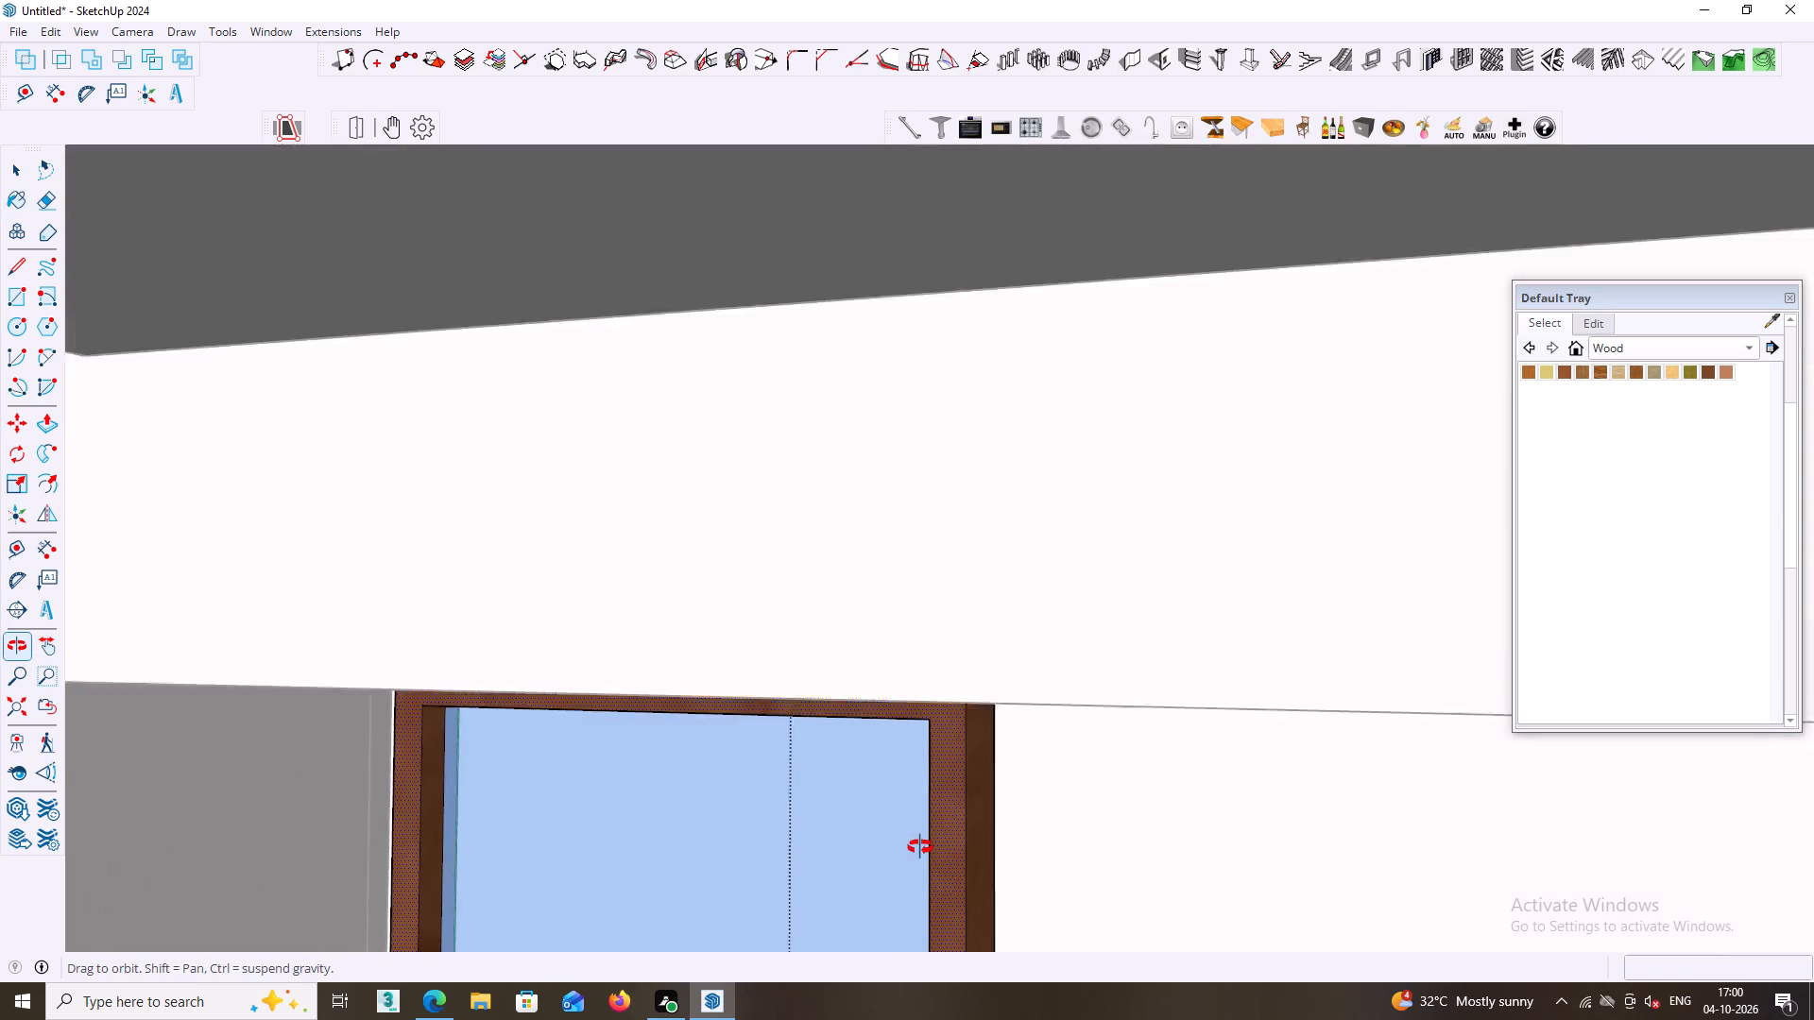
scroll(917, 661, up, 9)
middle_click(928, 654)
middle_click(941, 690)
middle_drag(943, 699, 950, 758)
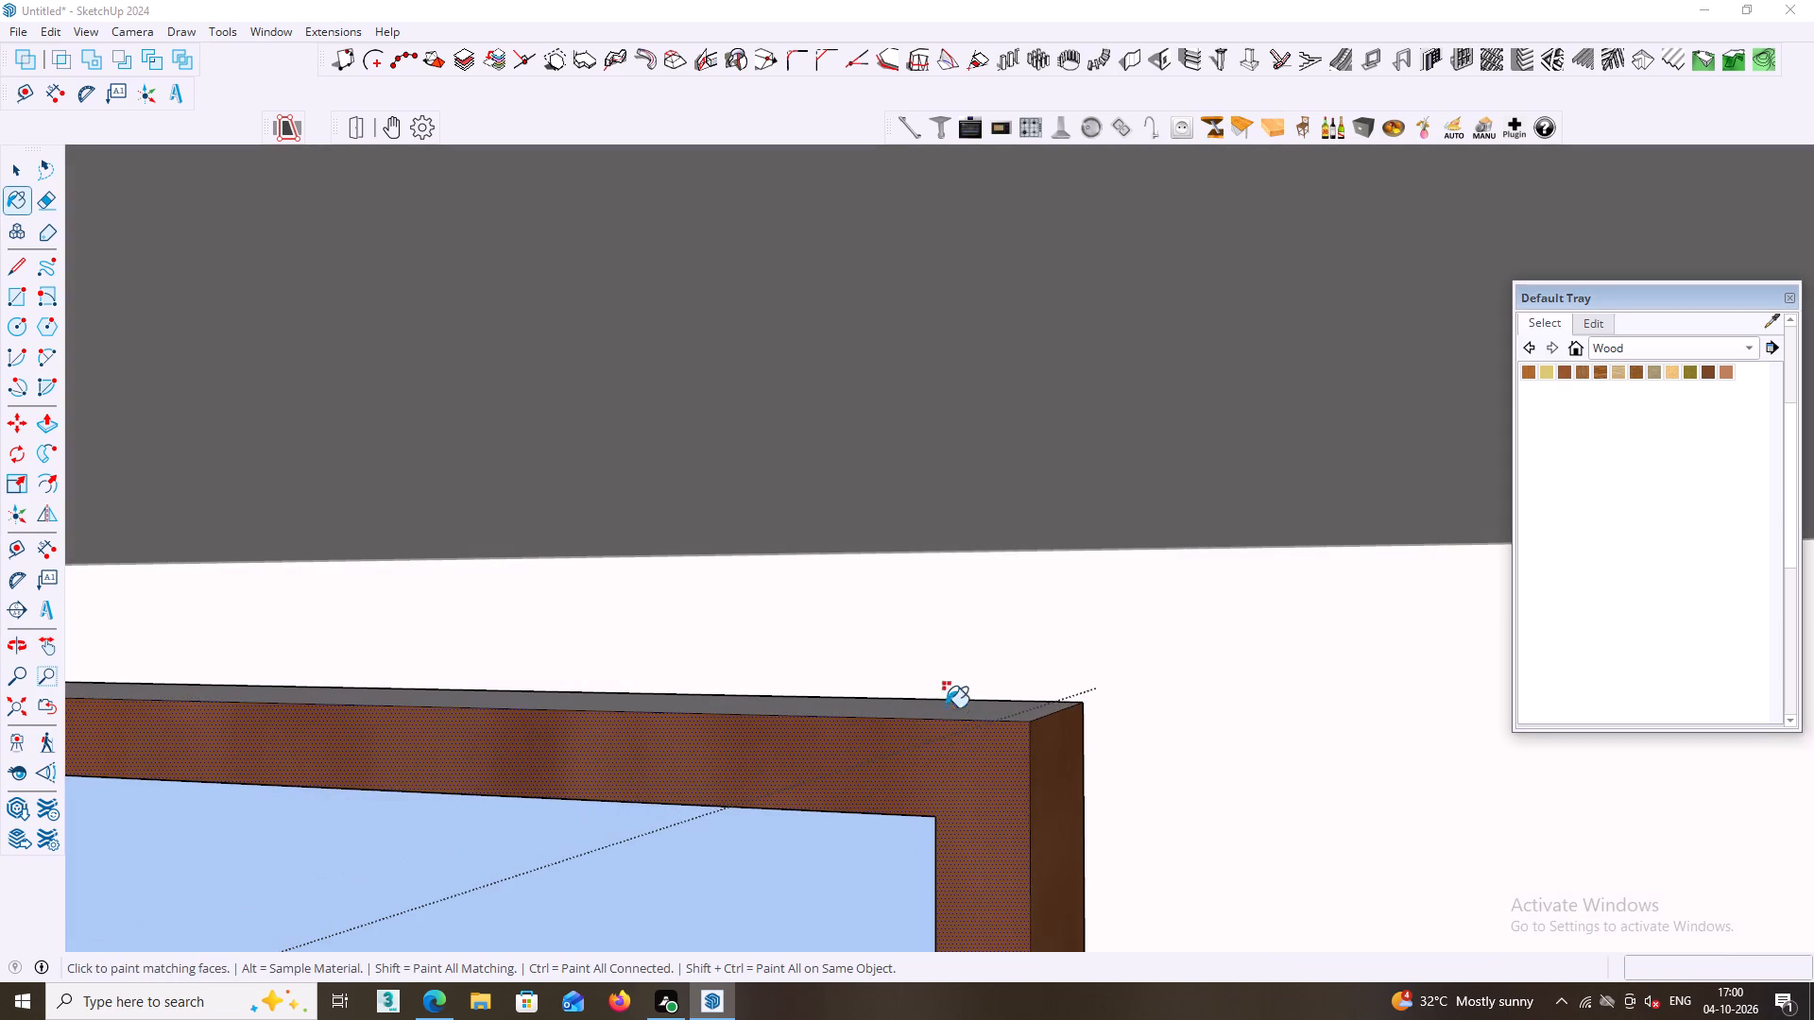
click(949, 688)
click(954, 711)
Close the narrow unit's group and examine the painted glass frame and lower box within the whole wardrobe.
scroll(1003, 755, down, 10)
middle_drag(1010, 756, 1008, 771)
middle_click(1023, 725)
middle_drag(1066, 714, 1066, 757)
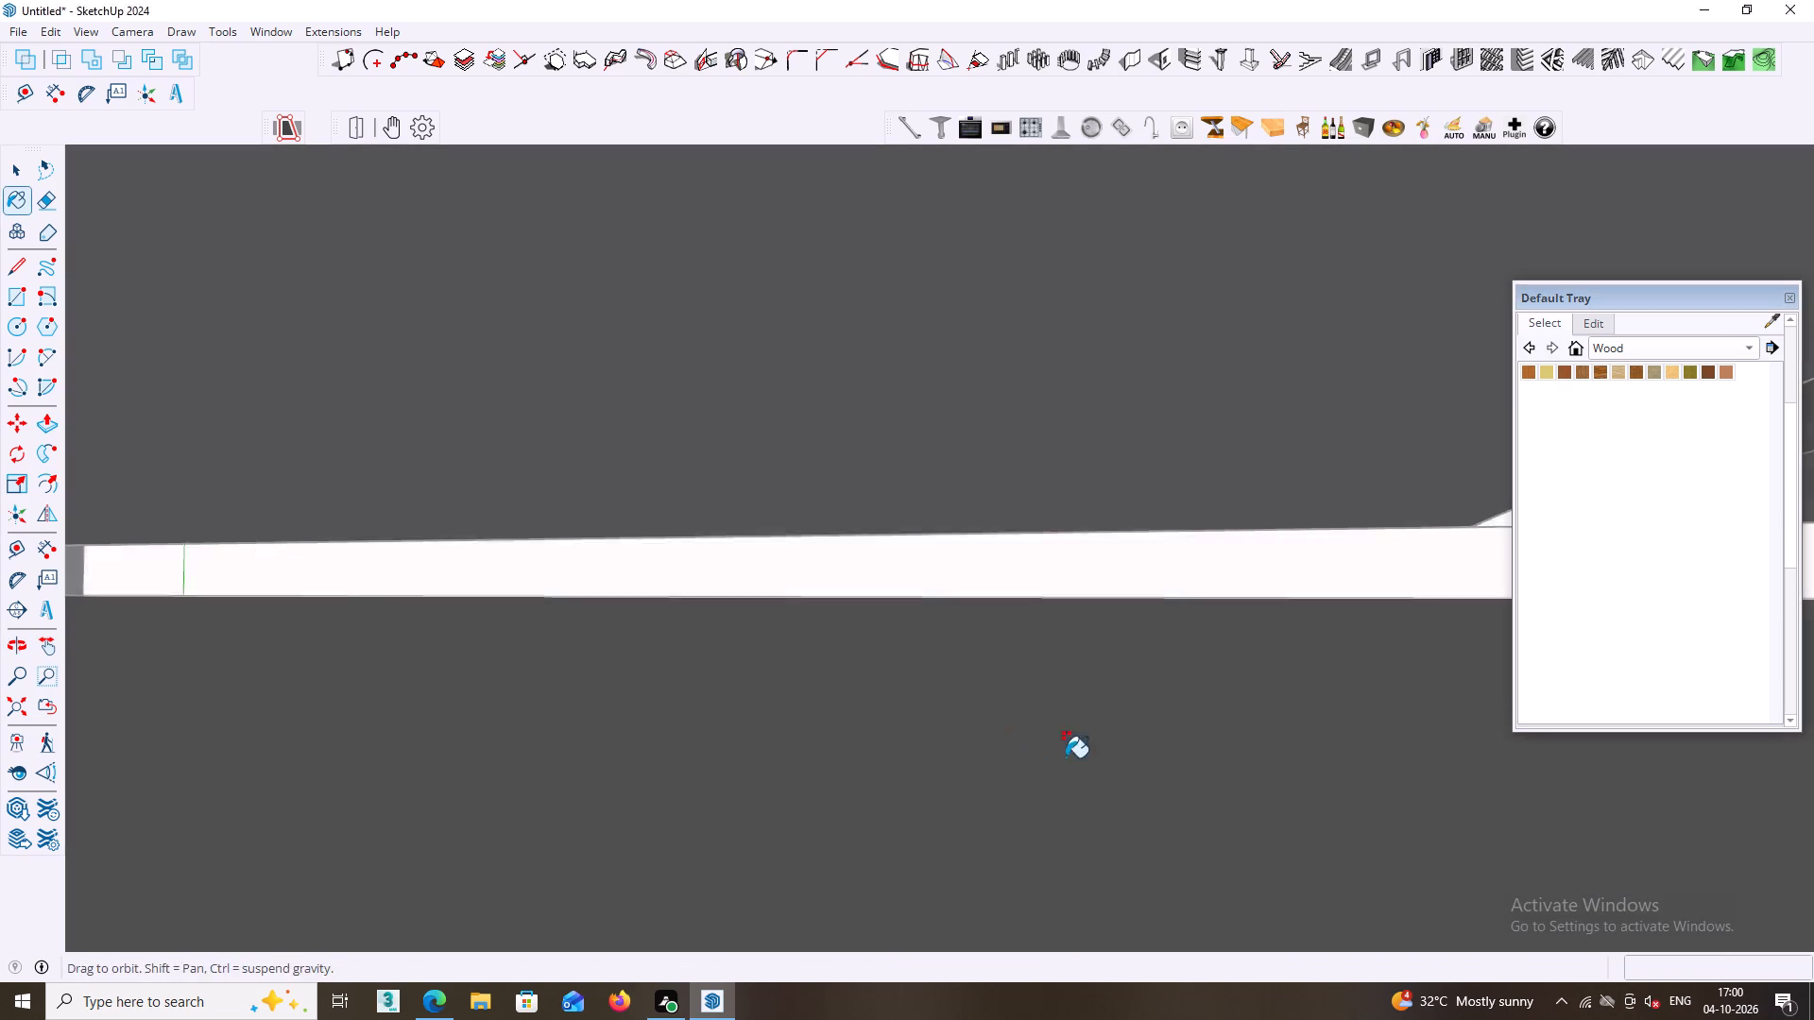
middle_drag(1066, 757, 1058, 743)
scroll(1066, 757, down, 6)
middle_drag(1055, 699, 1054, 717)
middle_drag(1089, 696, 1087, 764)
key(space)
middle_drag(1090, 903, 1091, 929)
scroll(1090, 903, down, 20)
scroll(1090, 903, down, 8)
middle_drag(1052, 822, 1049, 843)
middle_drag(1028, 688, 1023, 717)
middle_drag(992, 616, 982, 703)
middle_drag(976, 620, 961, 671)
middle_drag(932, 637, 910, 732)
middle_drag(917, 680, 905, 739)
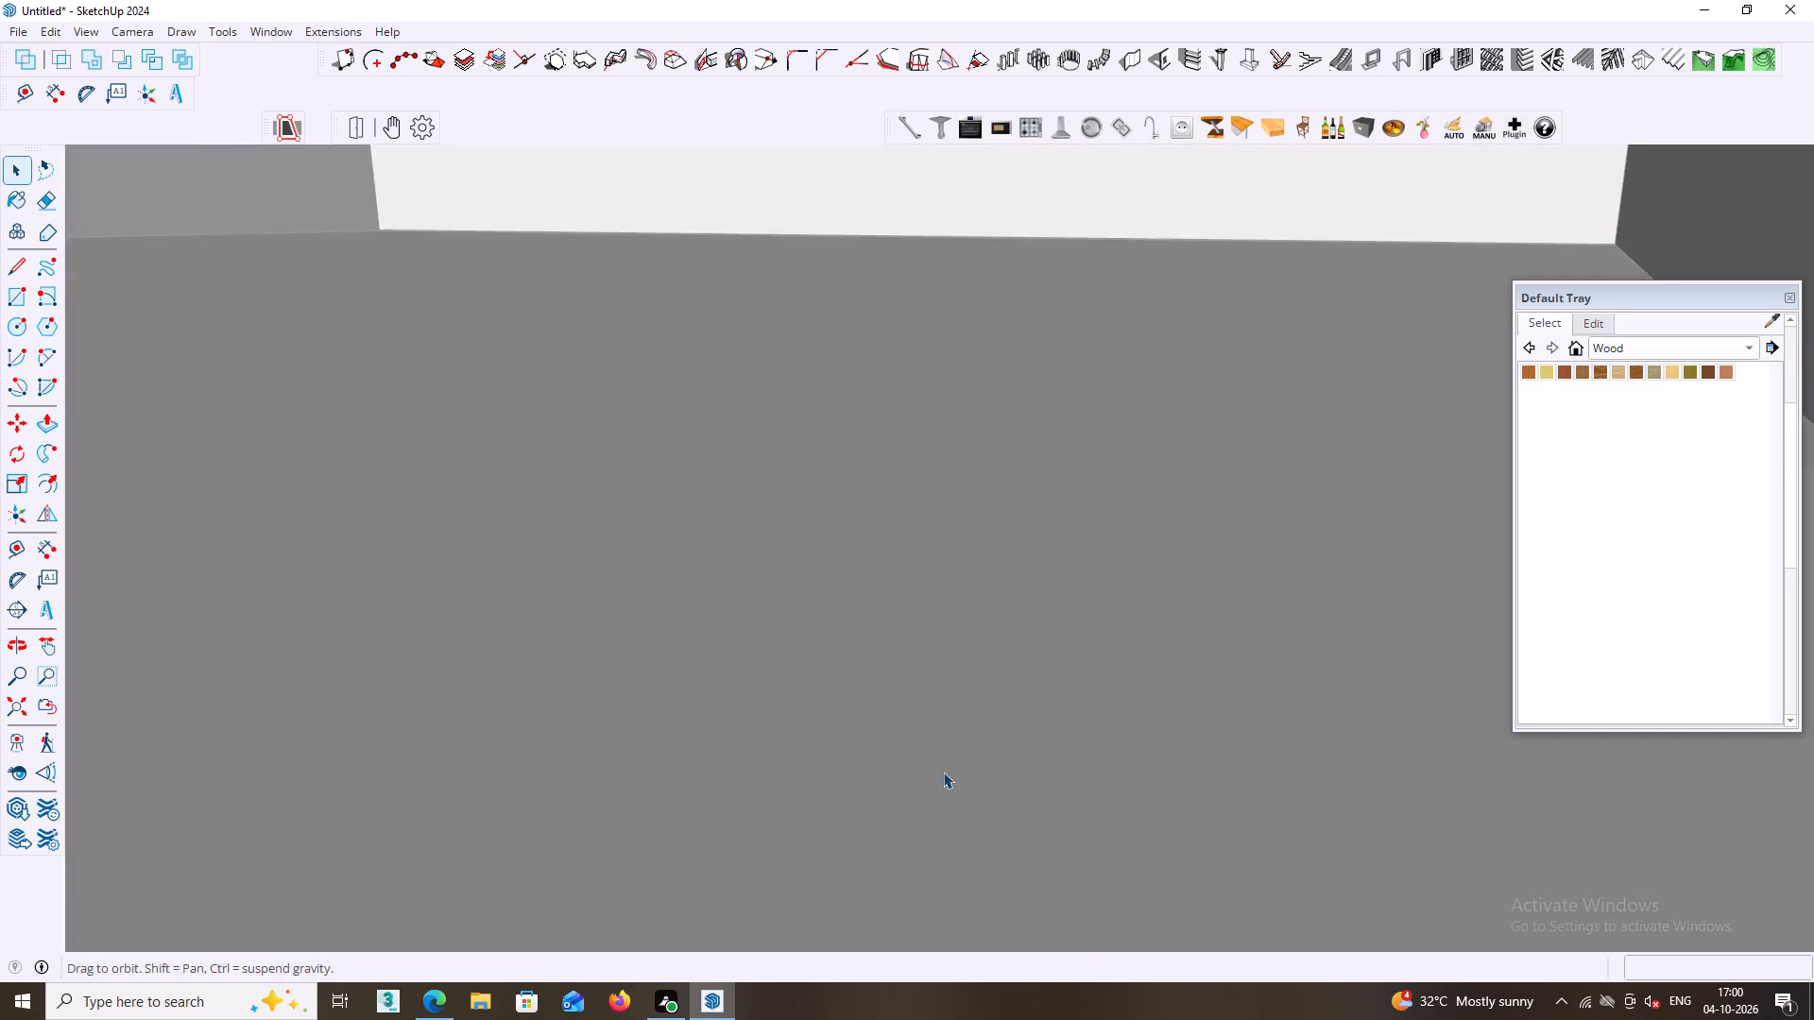
scroll(943, 772, down, 4)
middle_drag(916, 696, 907, 722)
scroll(85, 706, down, 2)
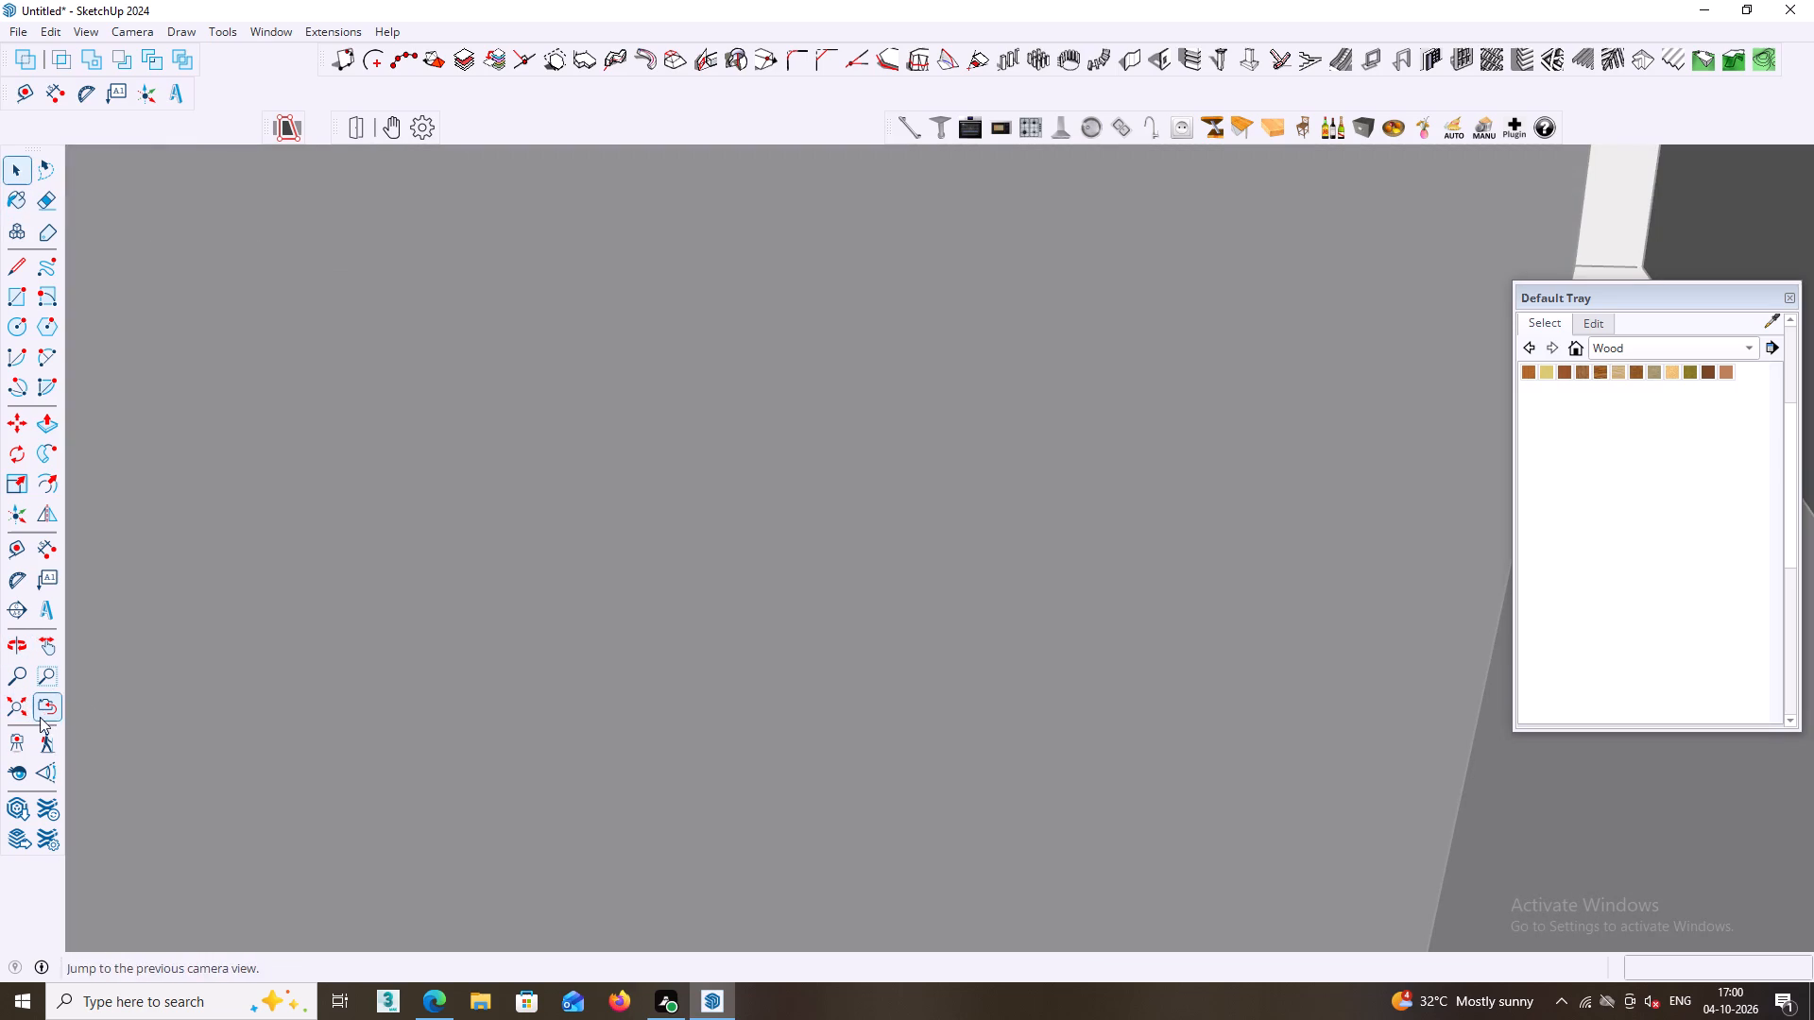
click(29, 705)
middle_drag(69, 705, 94, 726)
scroll(69, 705, down, 4)
click(1070, 873)
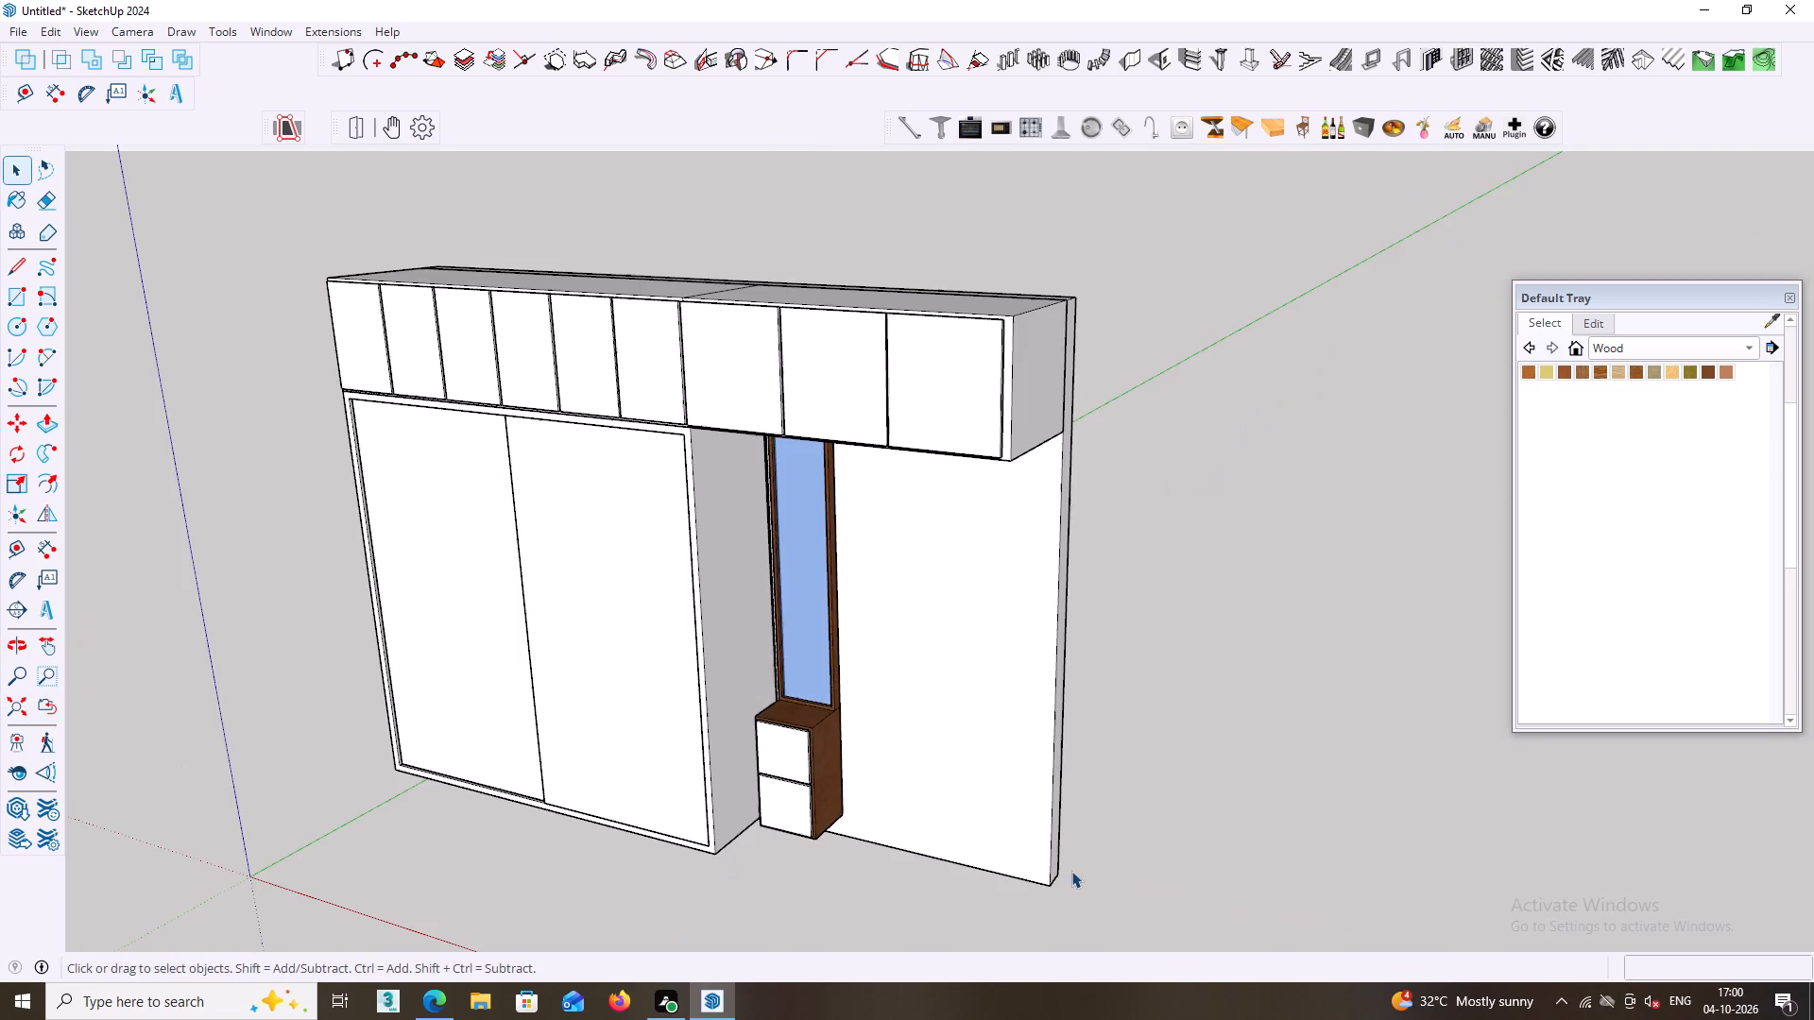
middle_drag(1027, 852, 1159, 845)
middle_drag(1008, 822, 1049, 792)
scroll(809, 801, up, 3)
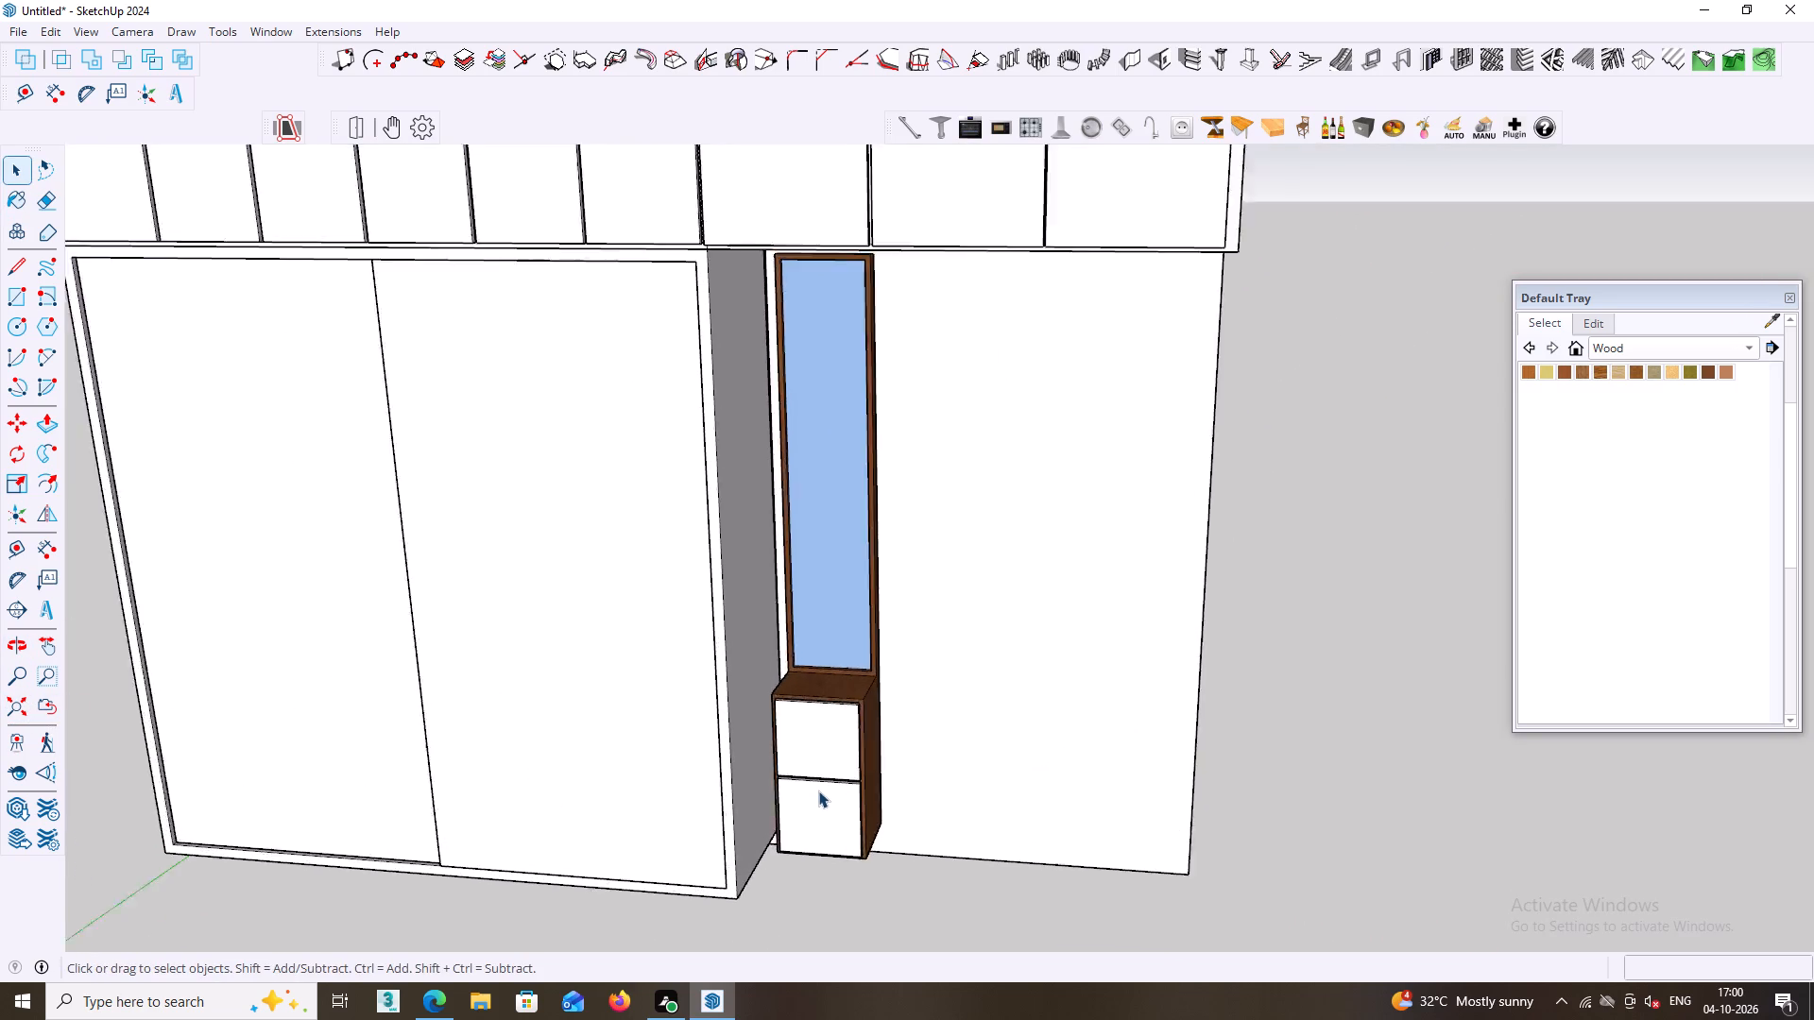
Examine the narrow unit's two white drawer fronts and wood-framed glass panel up close and within the whole wardrobe.
scroll(818, 790, up, 2)
middle_drag(820, 787, 930, 745)
scroll(874, 725, up, 8)
middle_drag(877, 715, 727, 623)
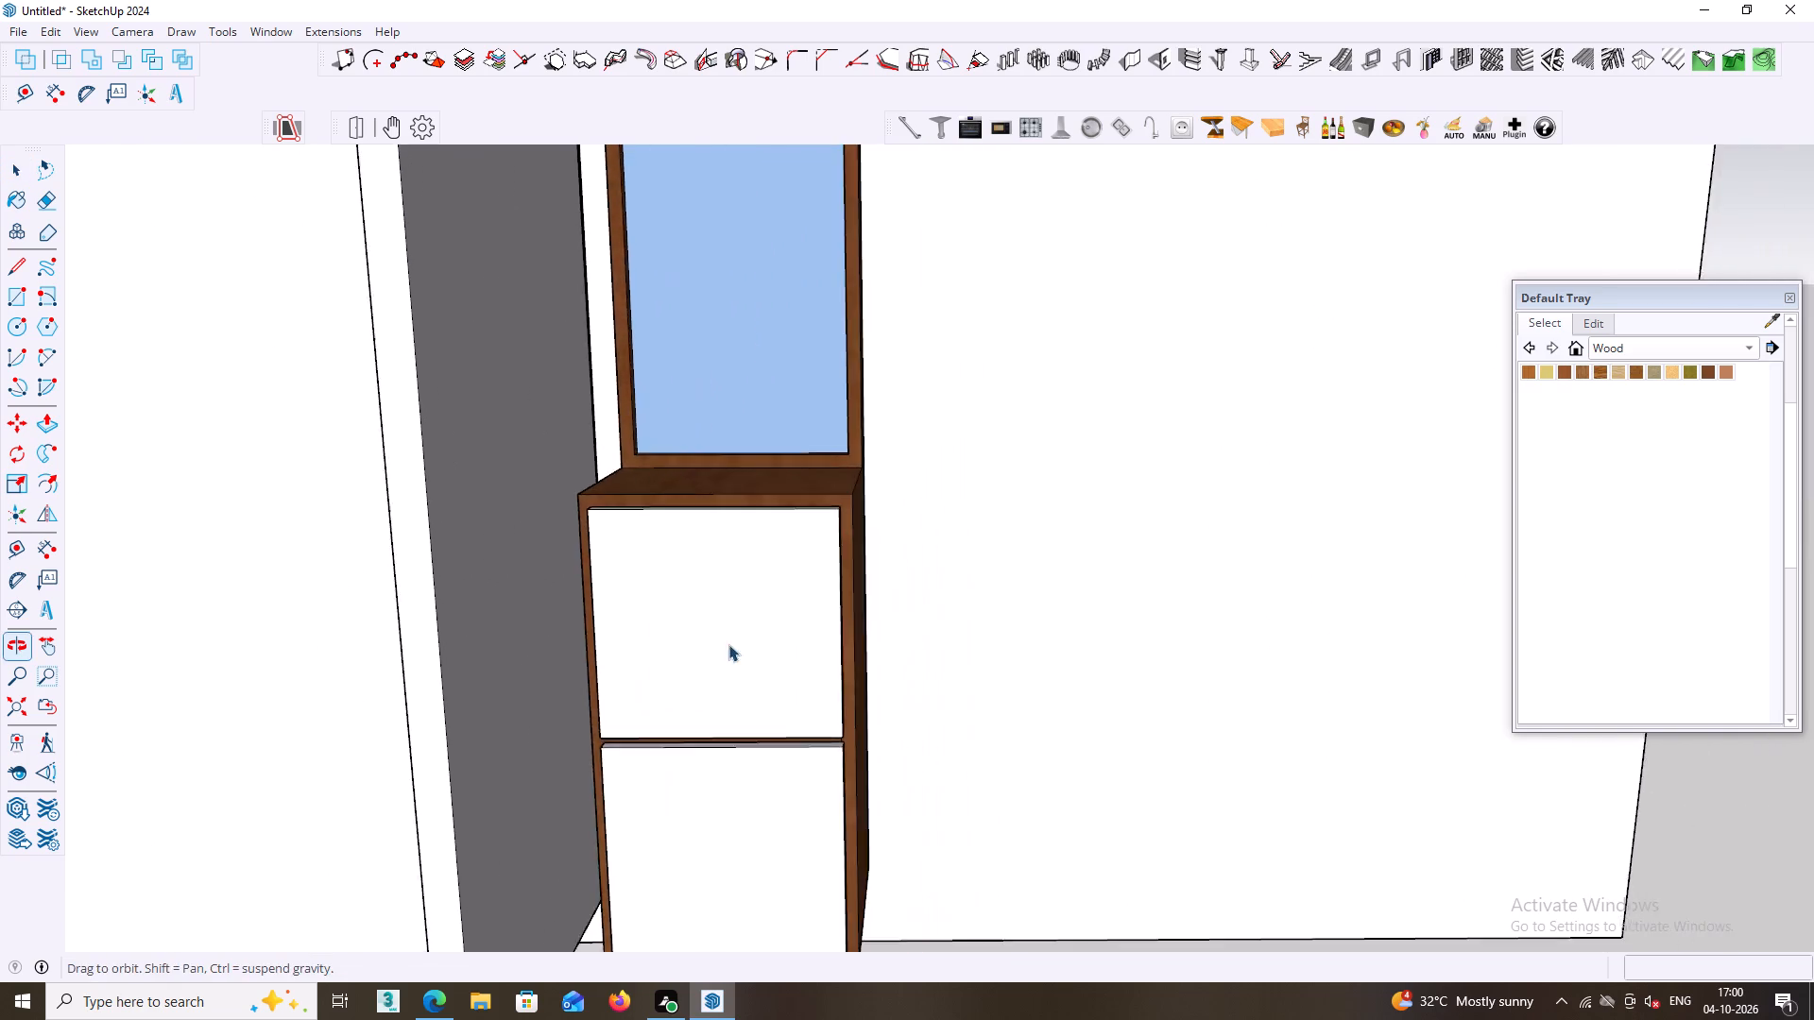
scroll(745, 656, up, 3)
middle_drag(791, 656, 487, 597)
scroll(659, 586, up, 1)
middle_drag(675, 603, 779, 605)
scroll(790, 598, up, 2)
middle_drag(769, 610, 875, 609)
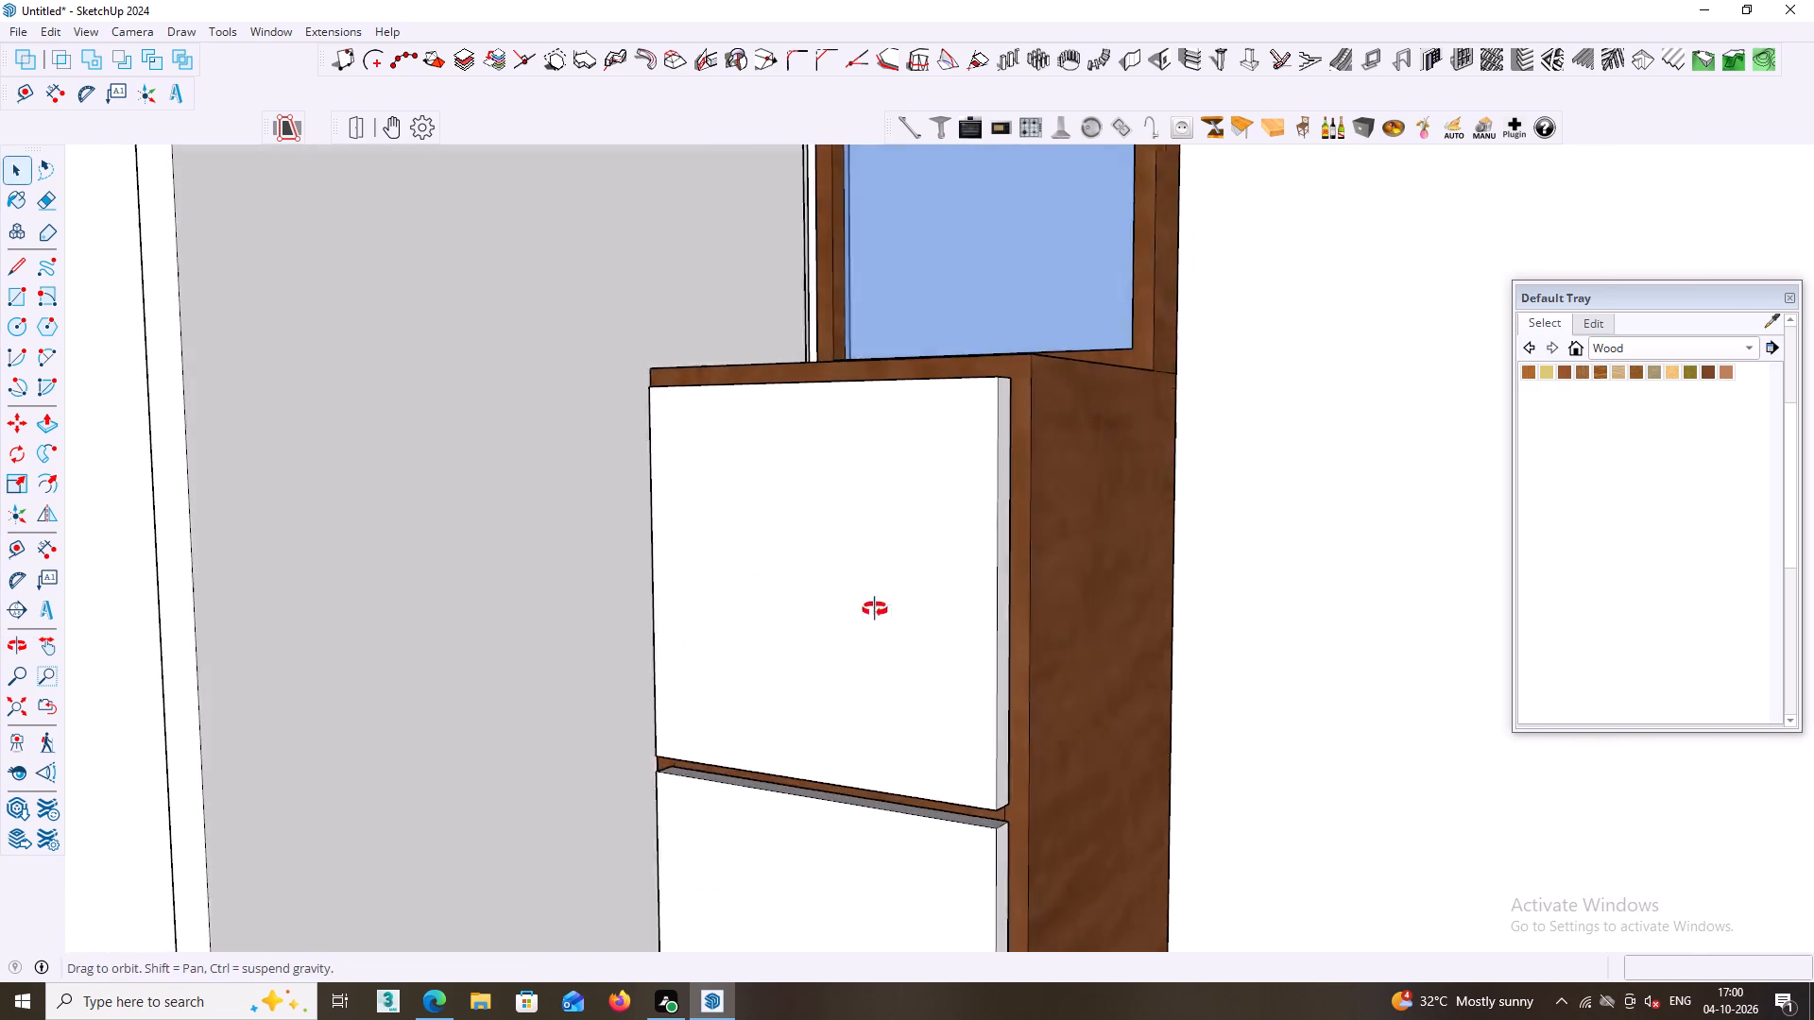
middle_drag(875, 609, 896, 609)
middle_click(881, 609)
scroll(880, 612, down, 9)
middle_click(877, 631)
middle_drag(861, 629, 1022, 764)
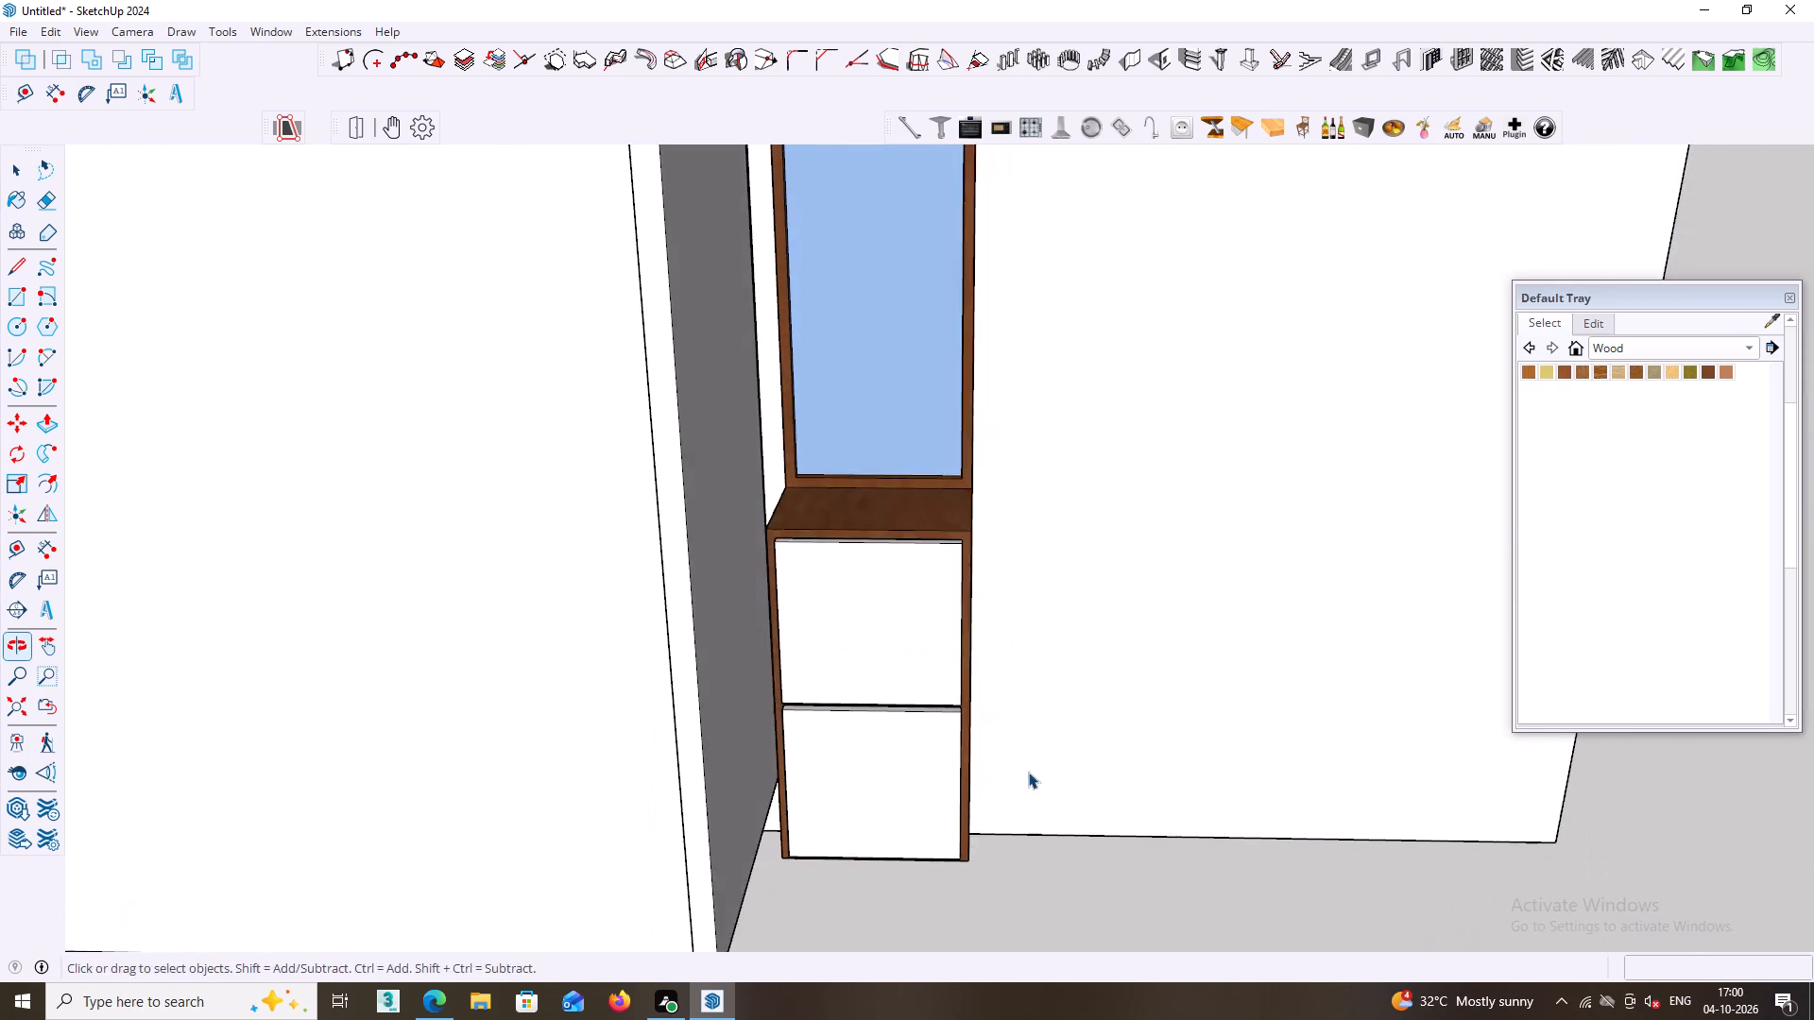
scroll(1025, 713, down, 9)
middle_drag(1025, 713, 1030, 732)
middle_drag(1090, 695, 1089, 711)
middle_click(1093, 673)
middle_drag(1101, 695, 1010, 816)
middle_drag(1131, 720, 1089, 417)
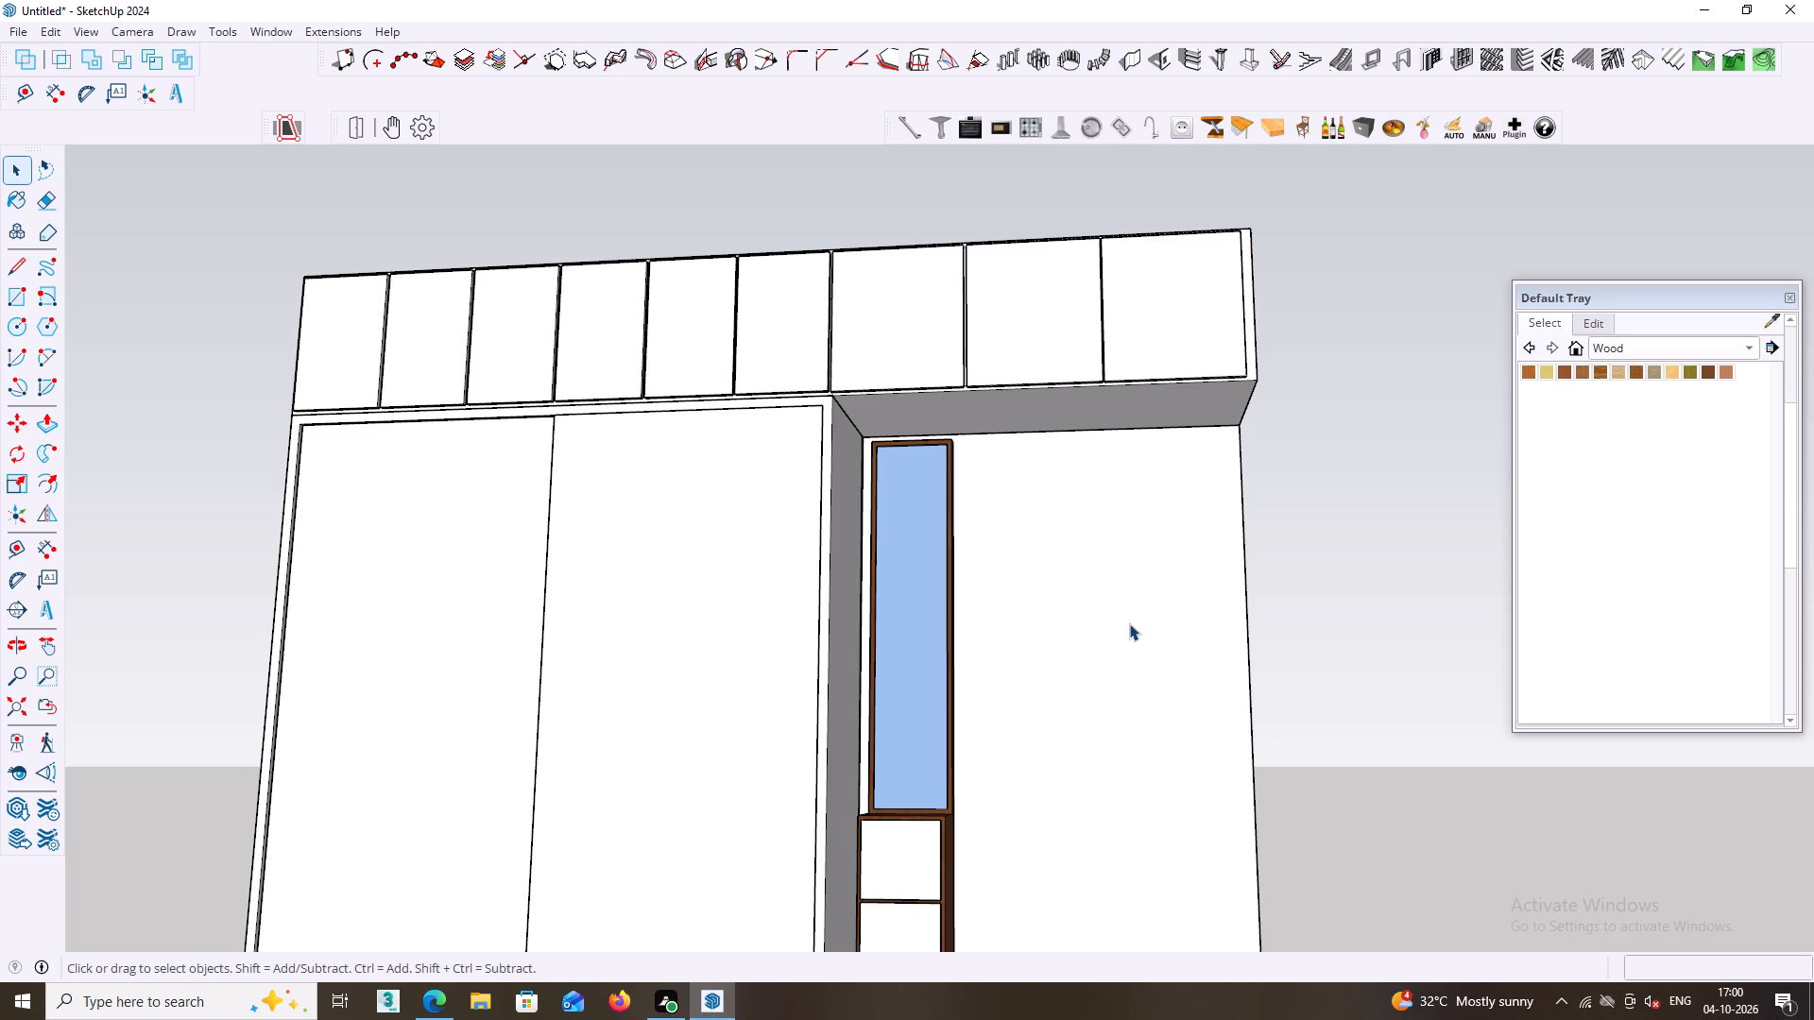
middle_drag(1133, 626, 1257, 711)
shift+middle_drag(1250, 717, 953, 637)
scroll(963, 645, down, 2)
middle_click(963, 645)
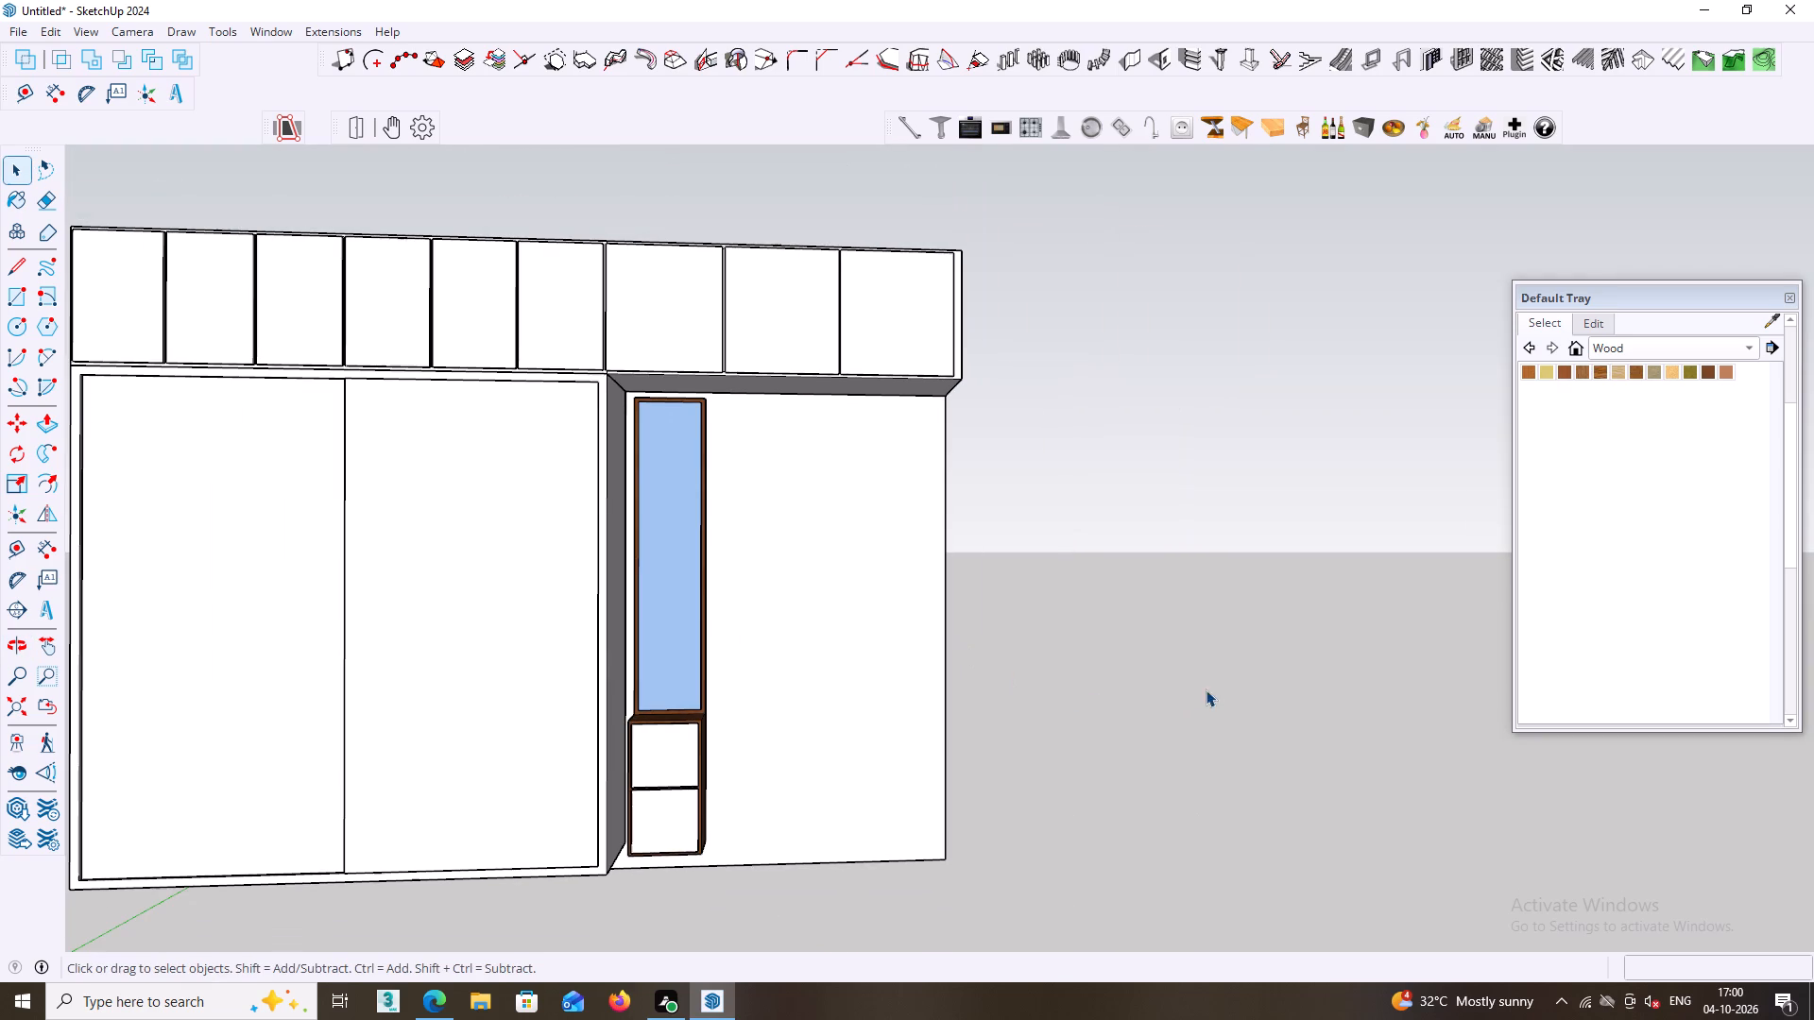
Close the Default Tray.
double_click(1794, 297)
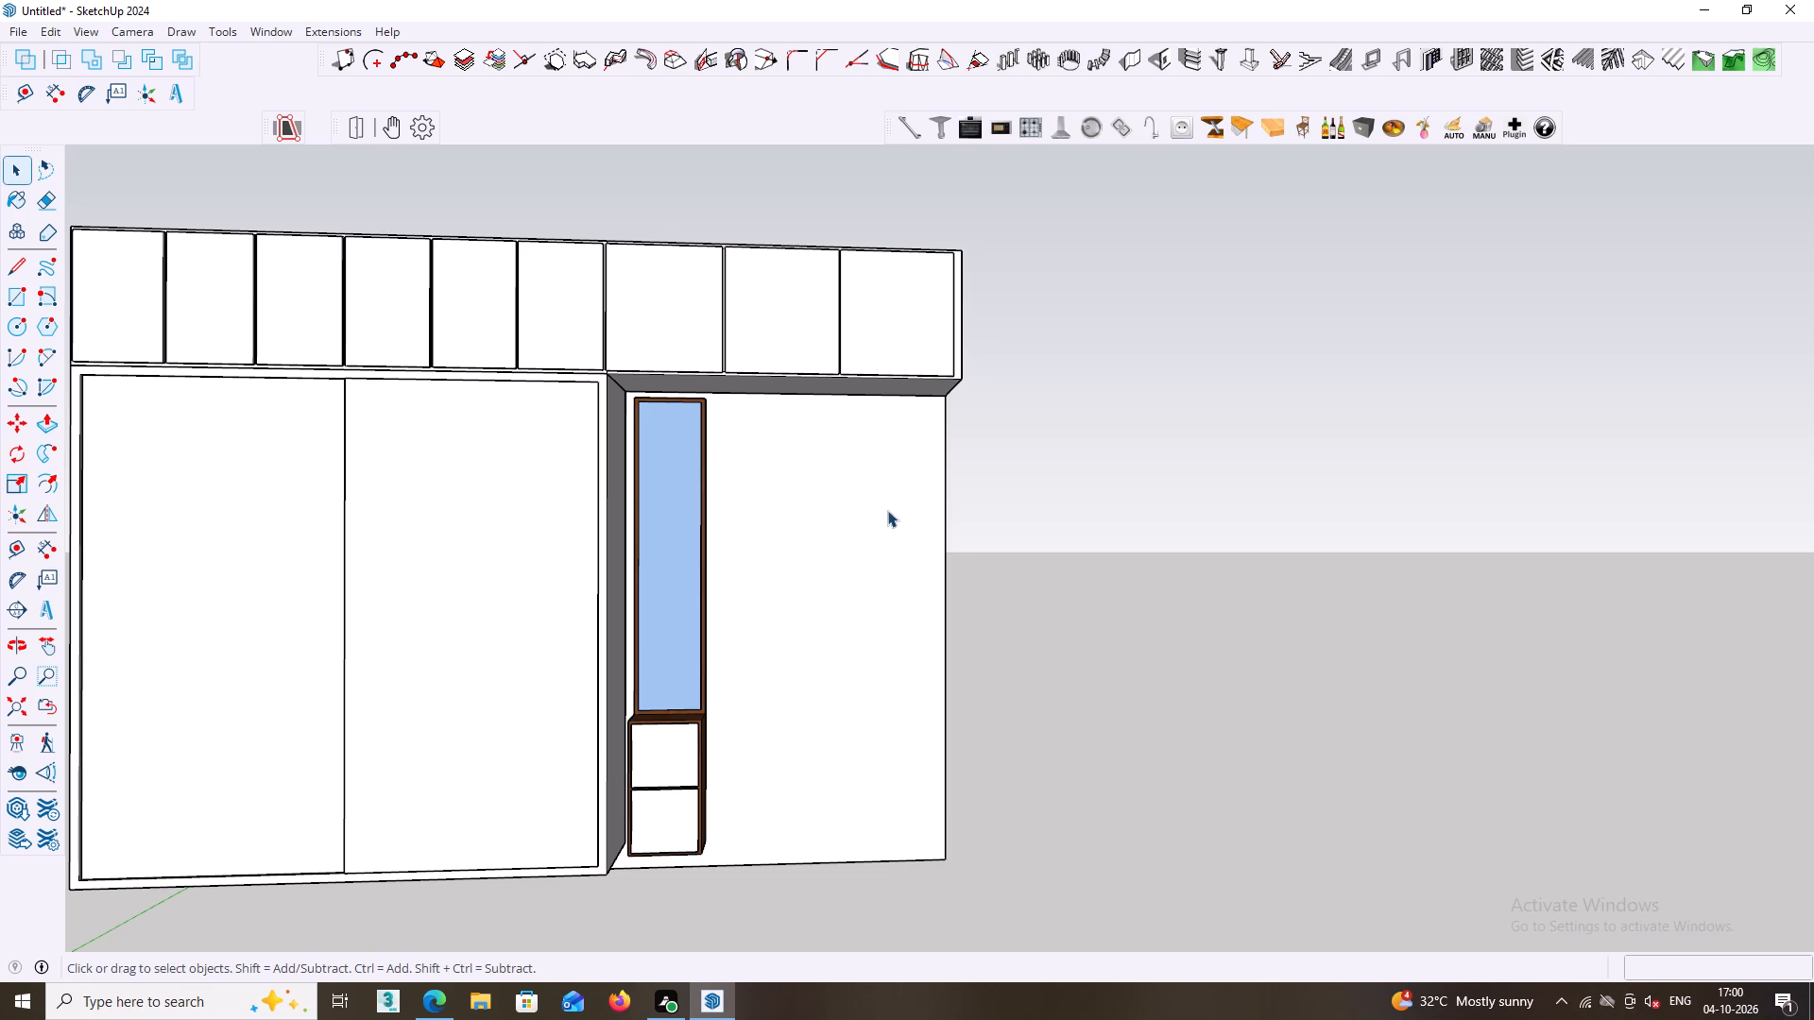
Examine the whole wardrobe from the front and the outer side, including the row of overhead cabinets.
middle_drag(886, 592, 1161, 592)
scroll(1031, 584, down, 3)
middle_drag(976, 620, 1072, 574)
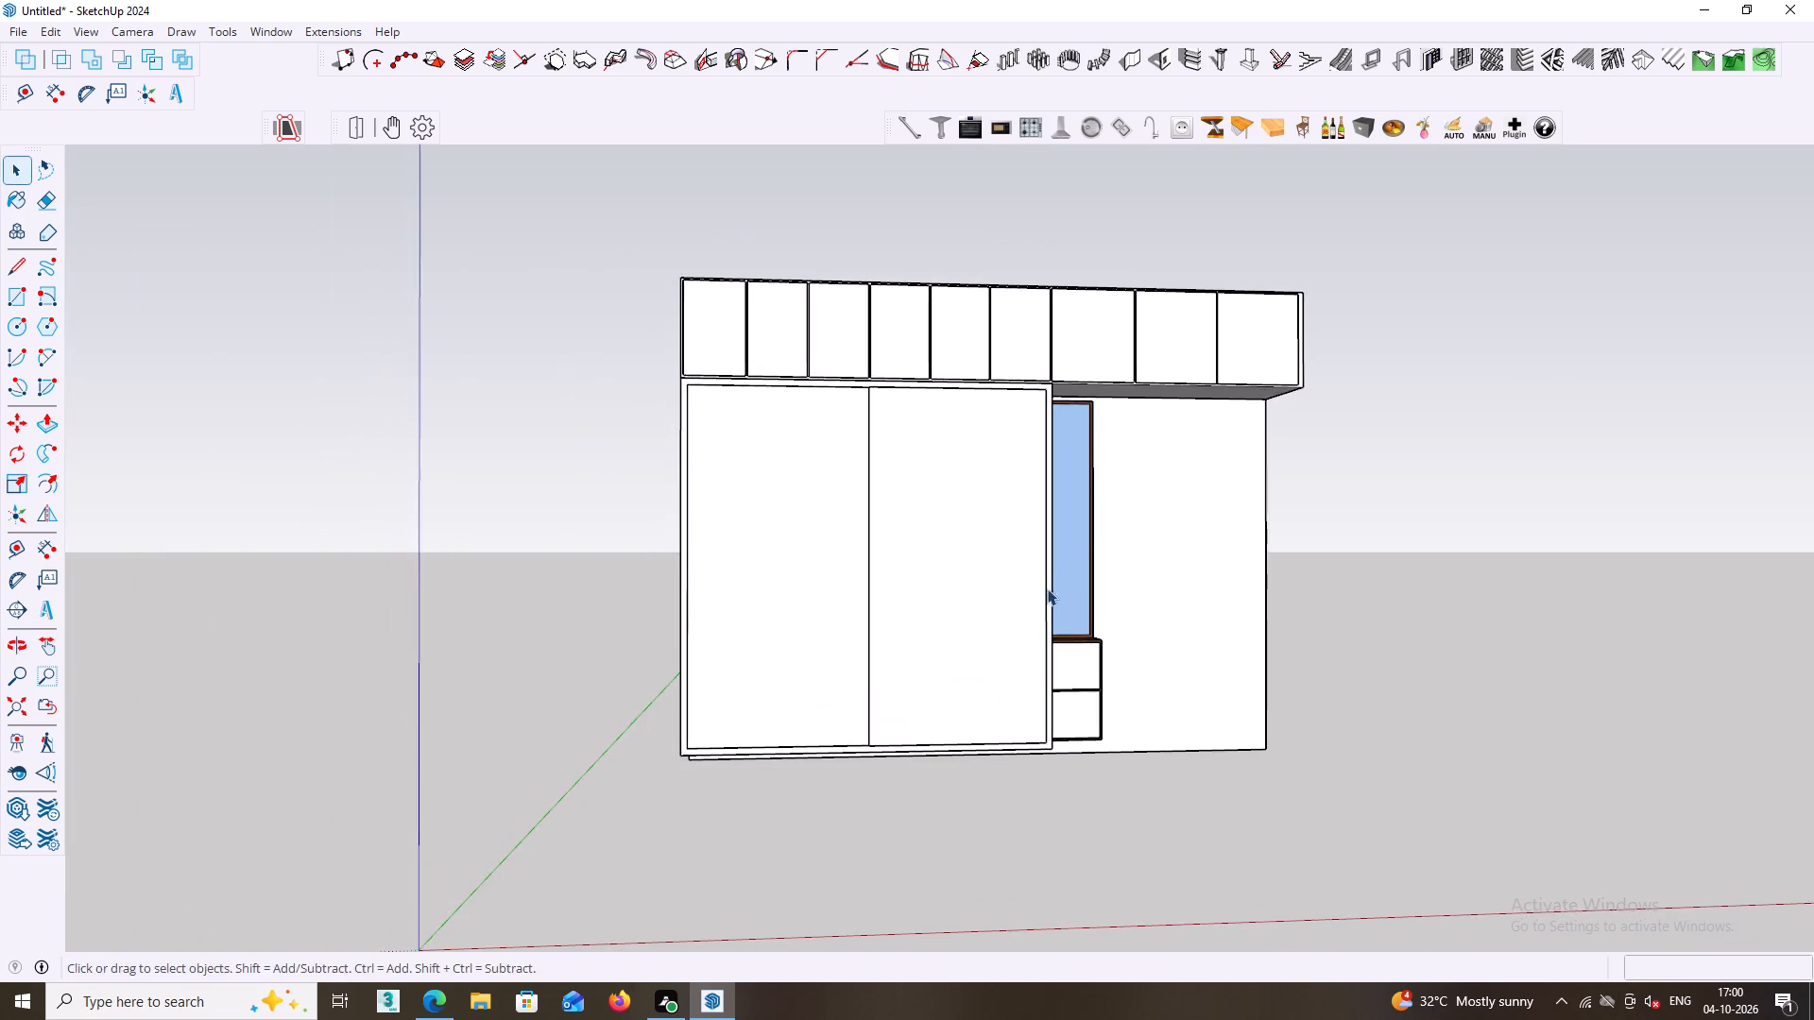
middle_drag(968, 605, 1007, 558)
middle_drag(937, 554, 934, 637)
scroll(815, 350, up, 1)
middle_drag(814, 355, 758, 515)
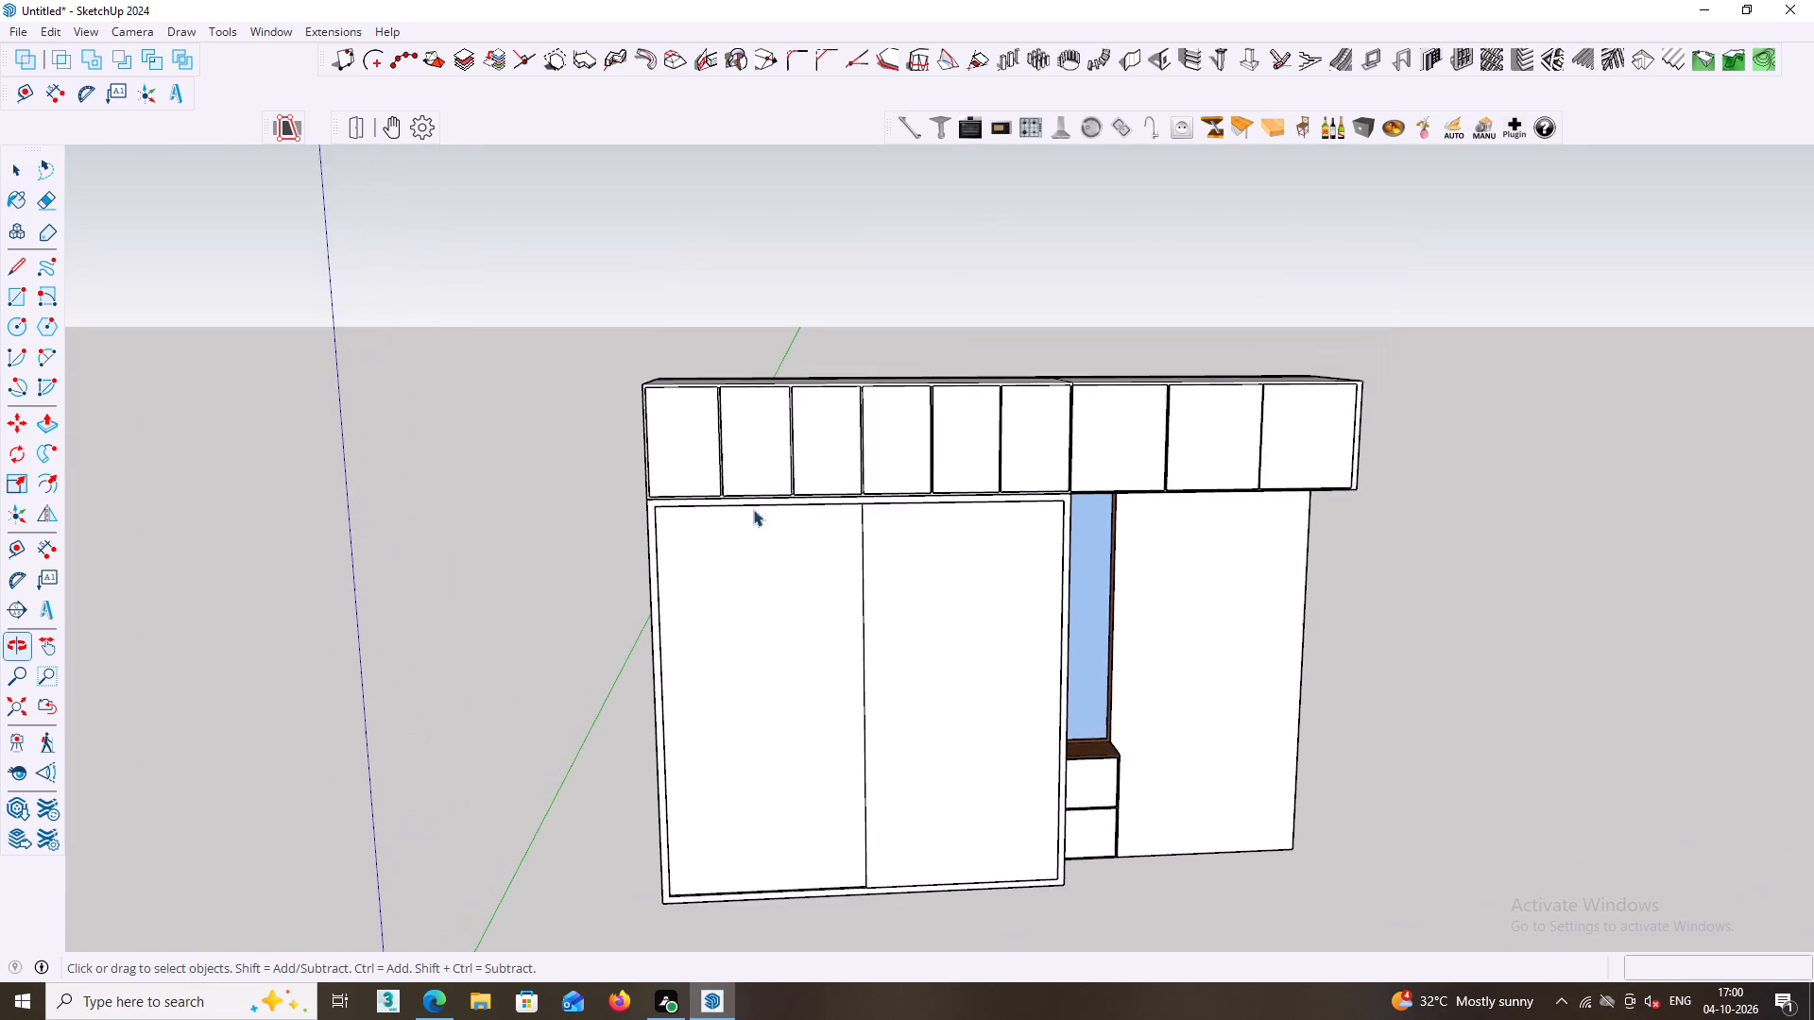
scroll(726, 472, up, 3)
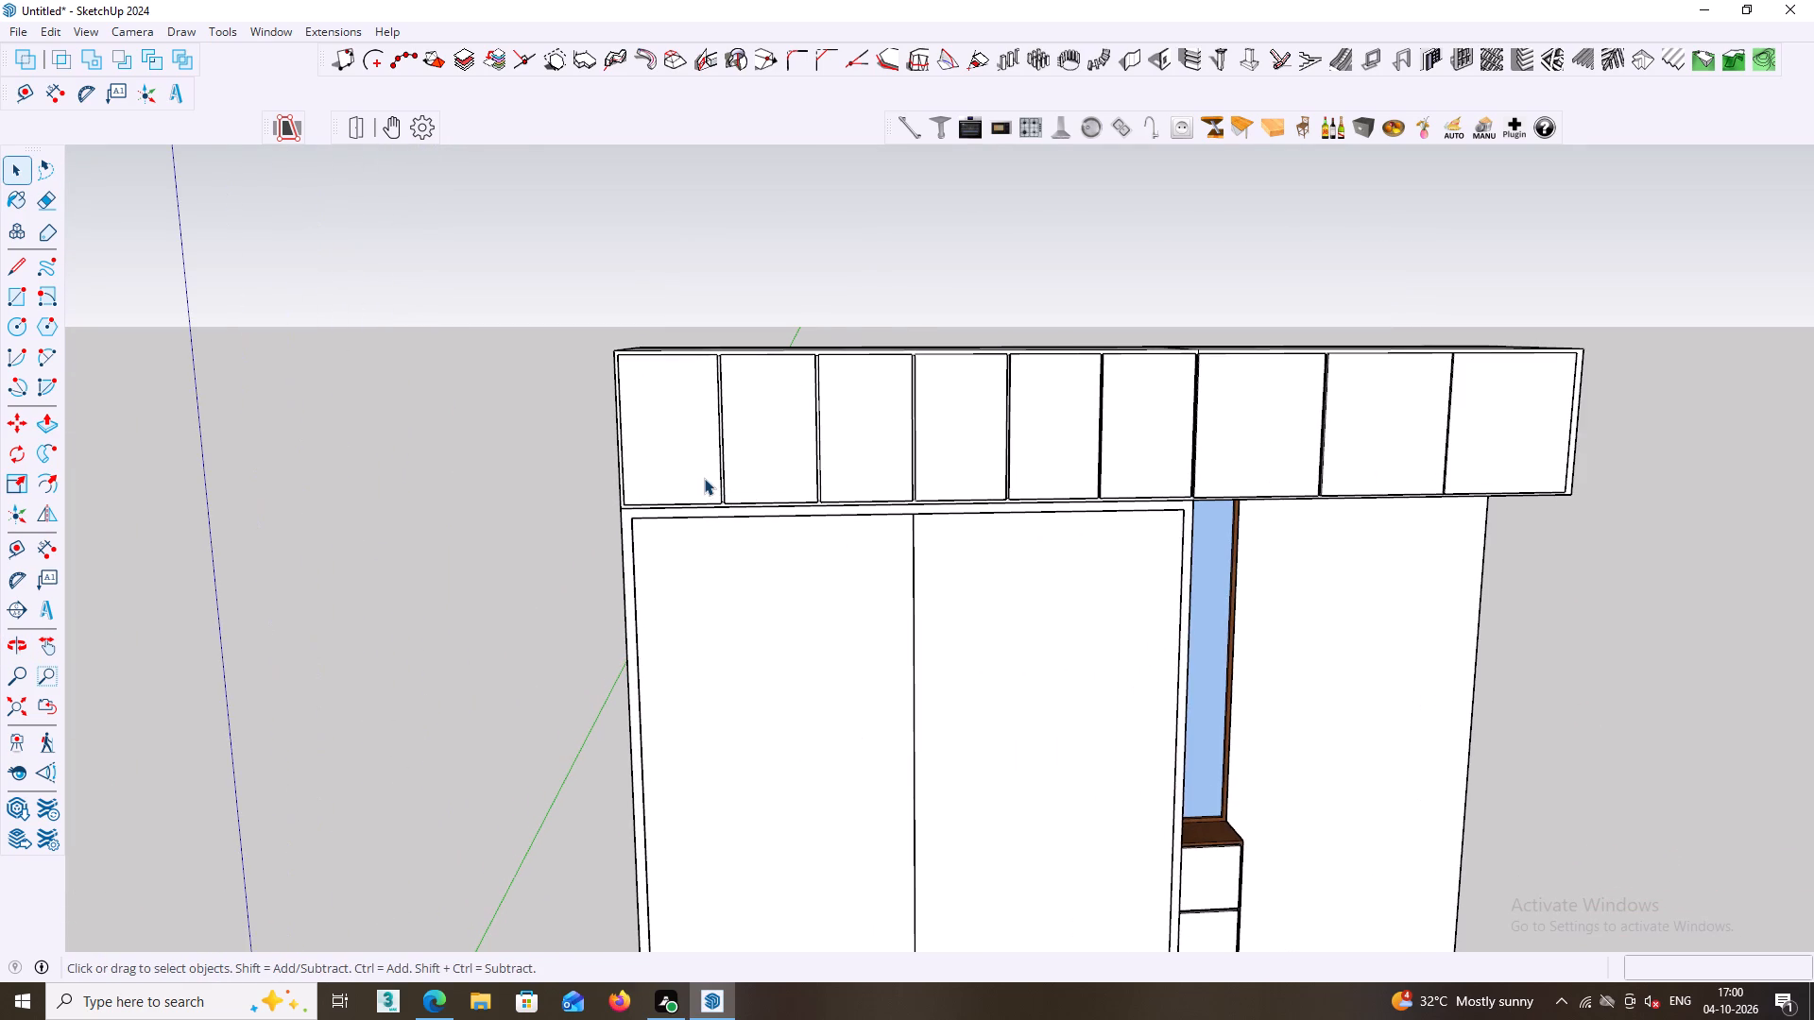
middle_drag(698, 486, 640, 478)
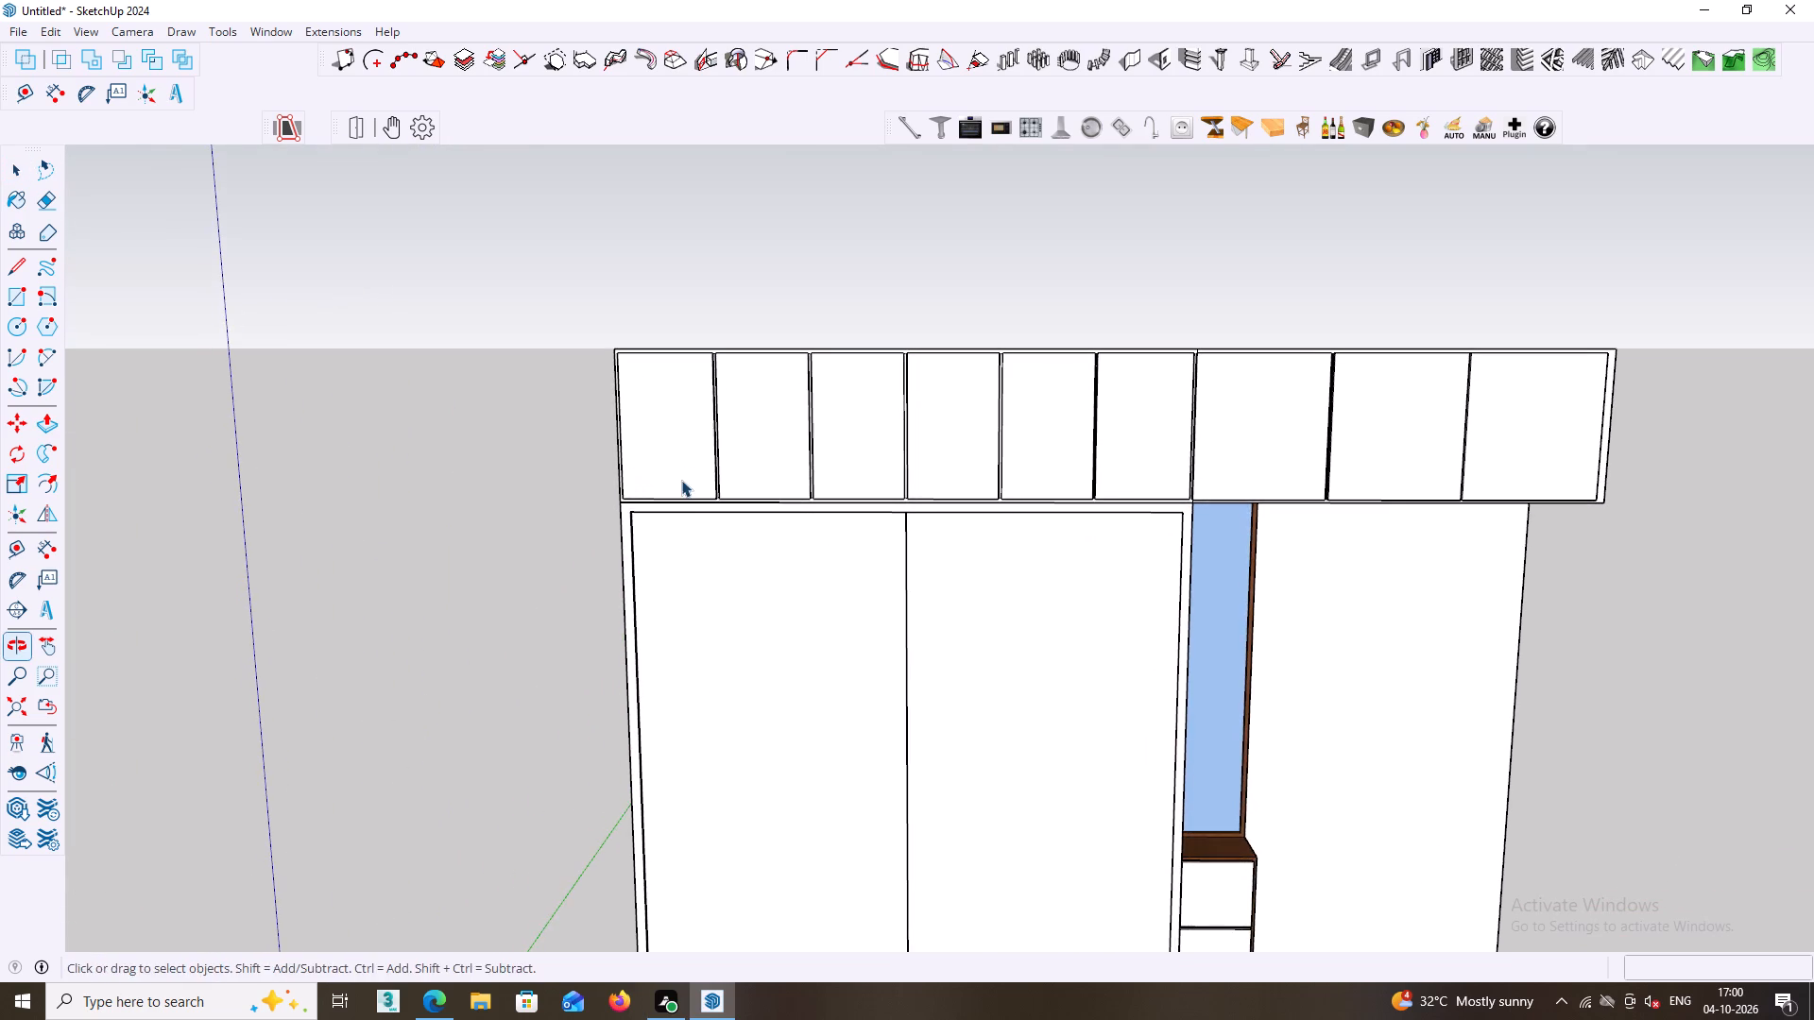
middle_drag(689, 473, 945, 523)
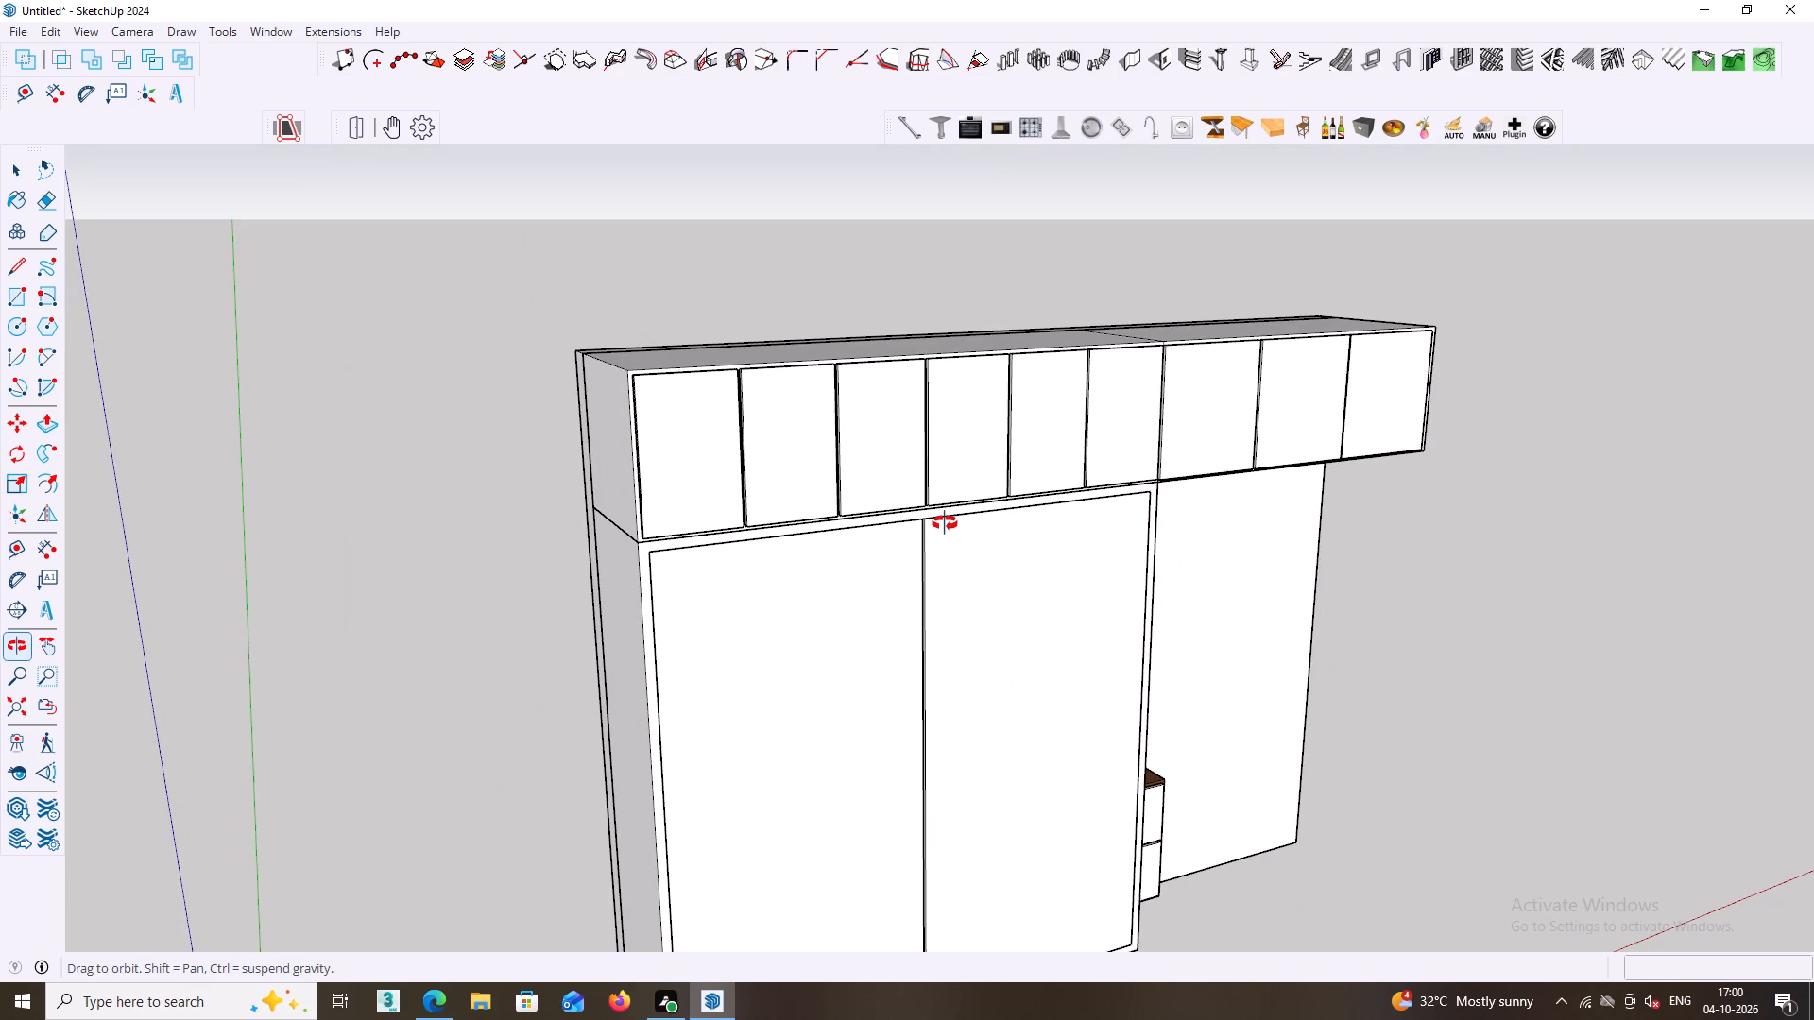
middle_drag(945, 523, 906, 531)
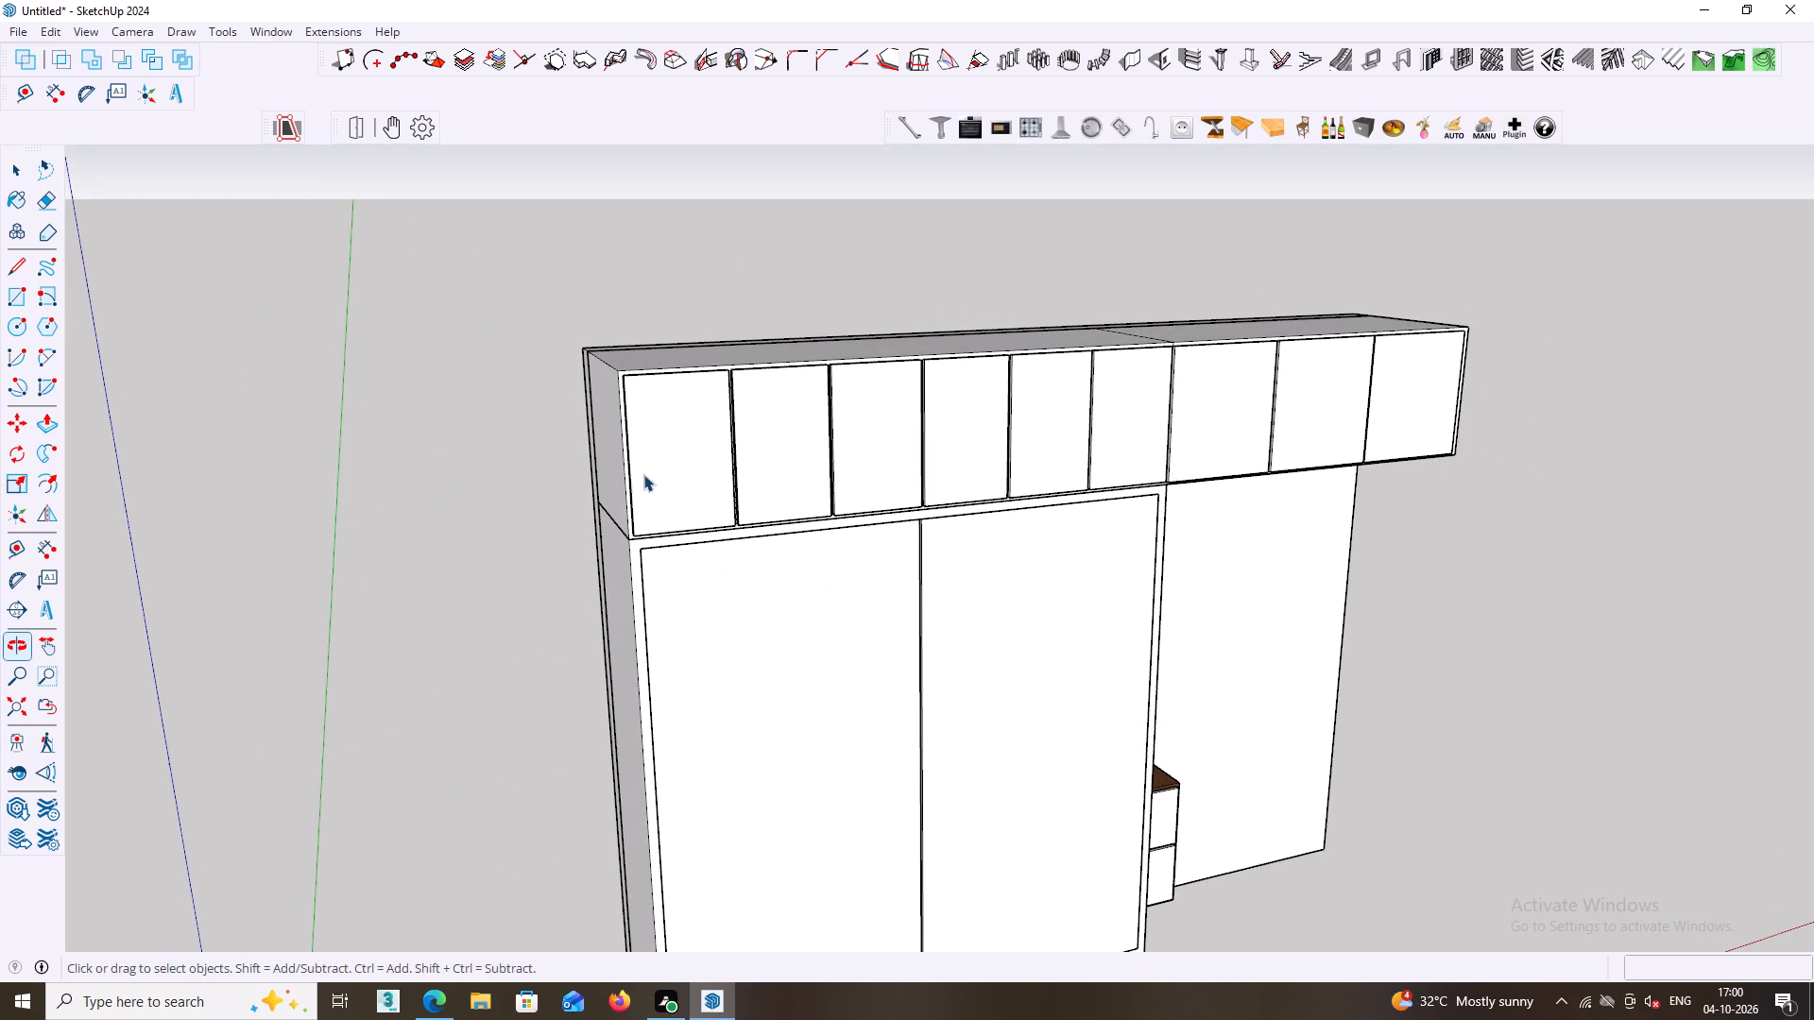
scroll(643, 461, up, 2)
middle_drag(744, 635, 738, 625)
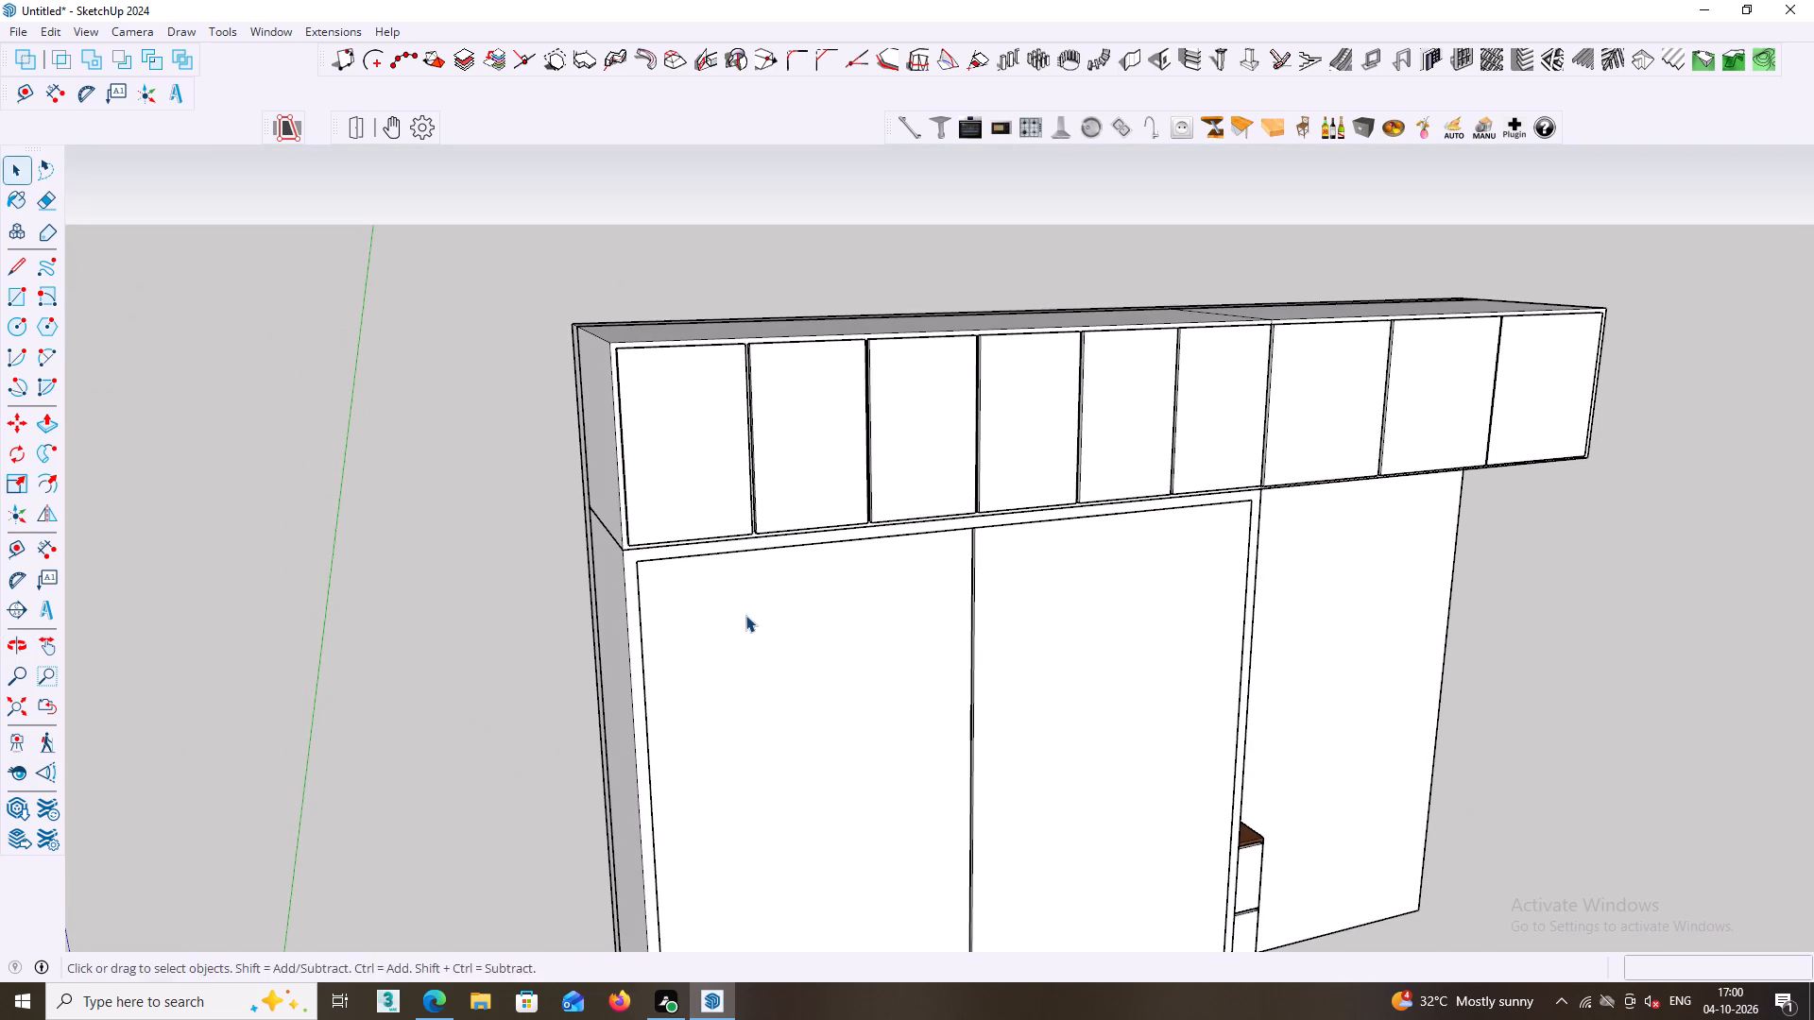
middle_drag(745, 613, 705, 465)
middle_drag(668, 649, 881, 817)
scroll(680, 671, down, 1)
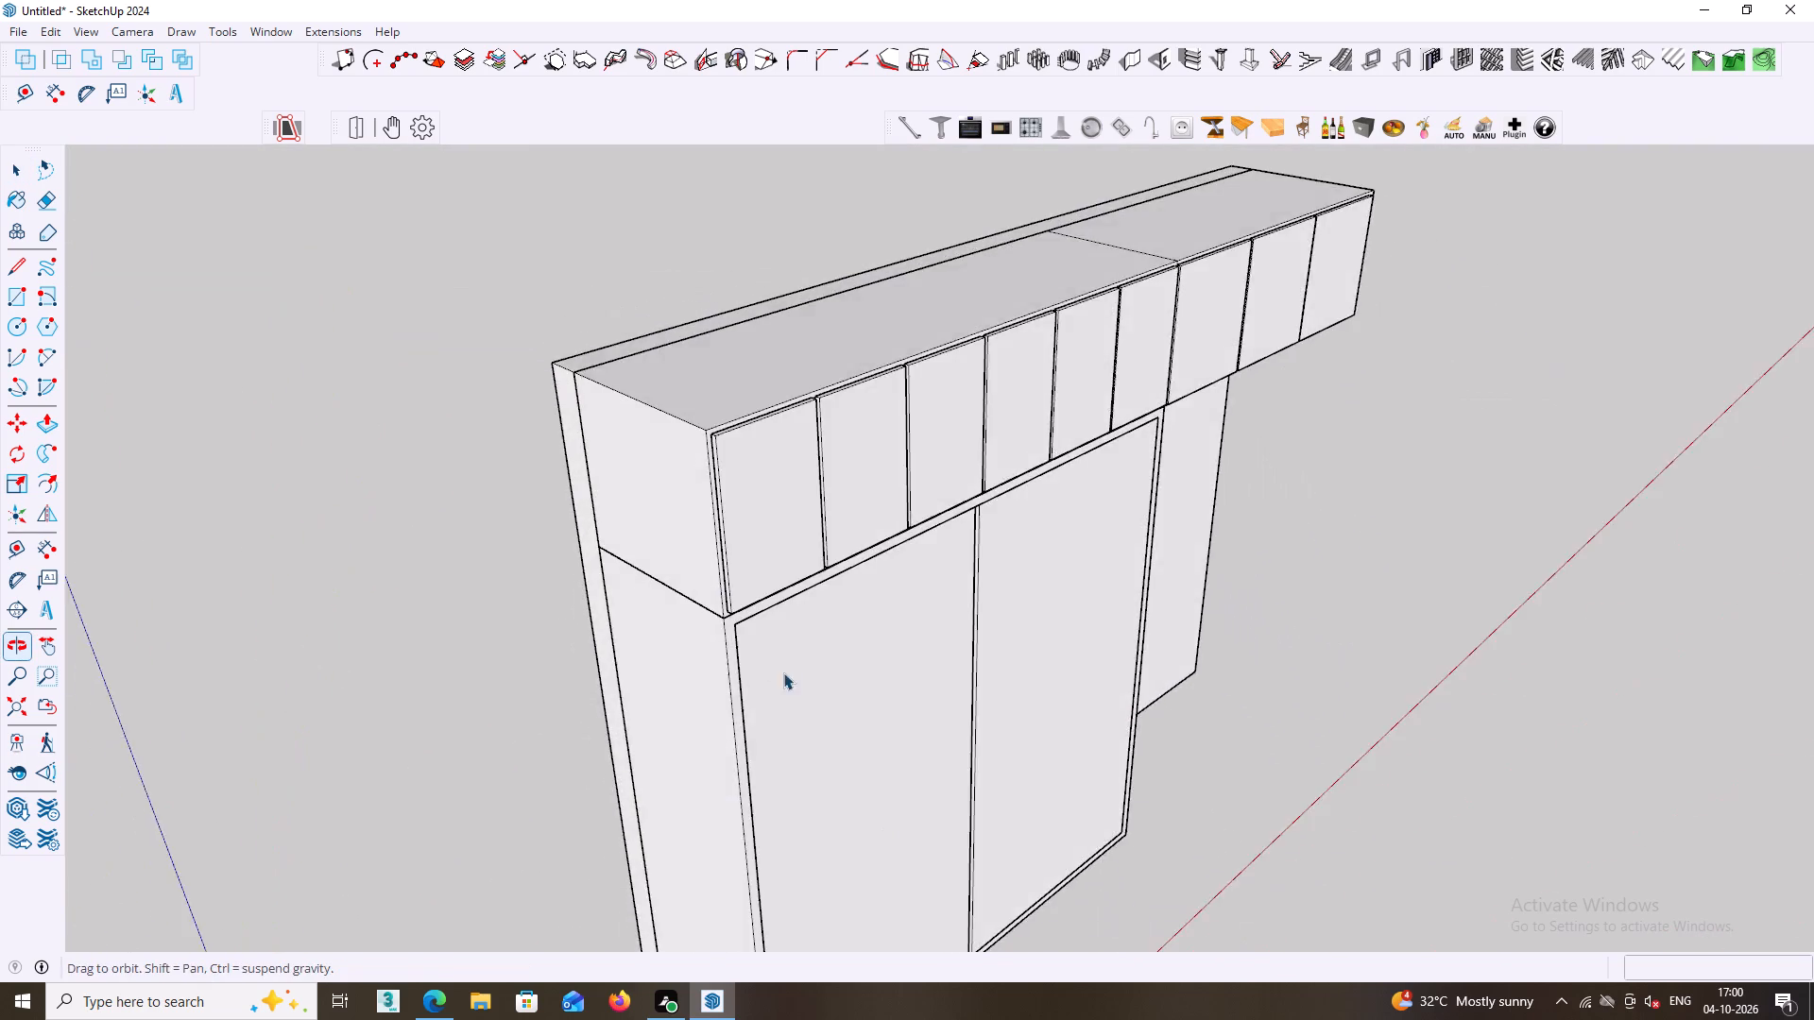
Examine the outer frame corner below the overhead cabinets and the fit of the wardrobe's two large door panels.
scroll(771, 646, up, 11)
middle_drag(727, 655, 847, 535)
scroll(847, 473, up, 1)
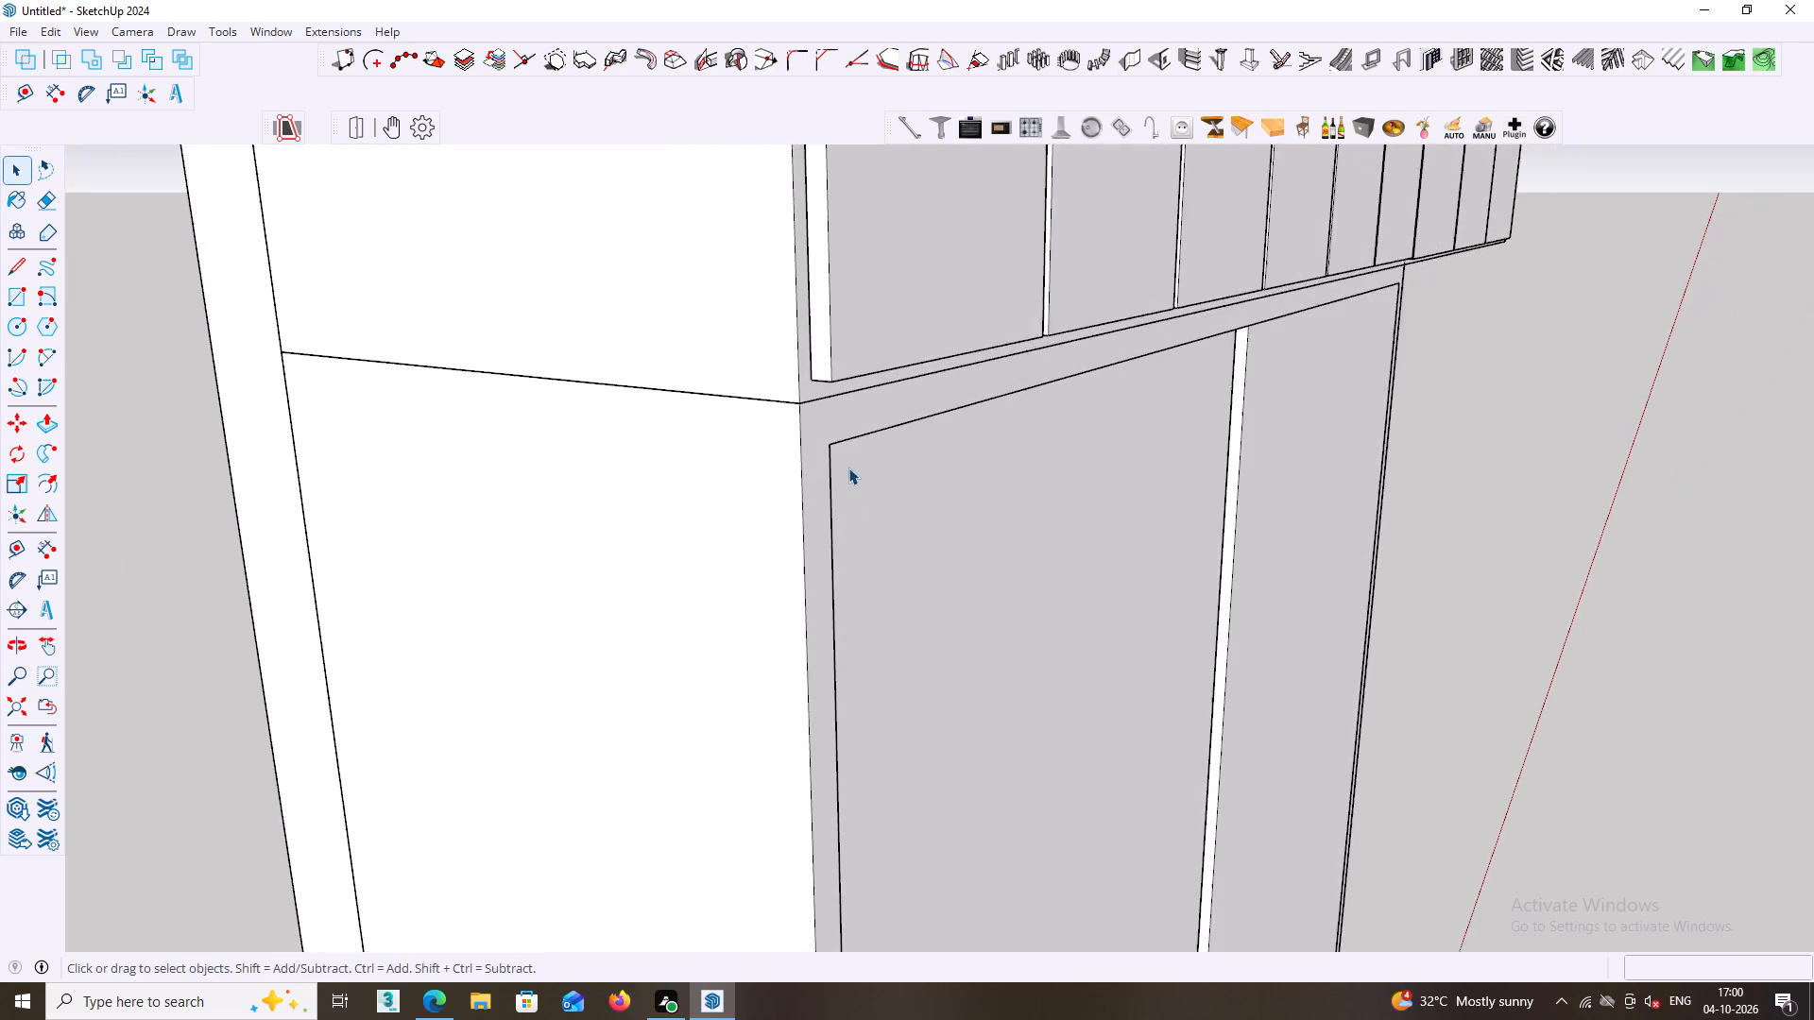
scroll(848, 467, up, 8)
middle_click(834, 467)
scroll(830, 468, down, 8)
middle_drag(956, 499, 910, 451)
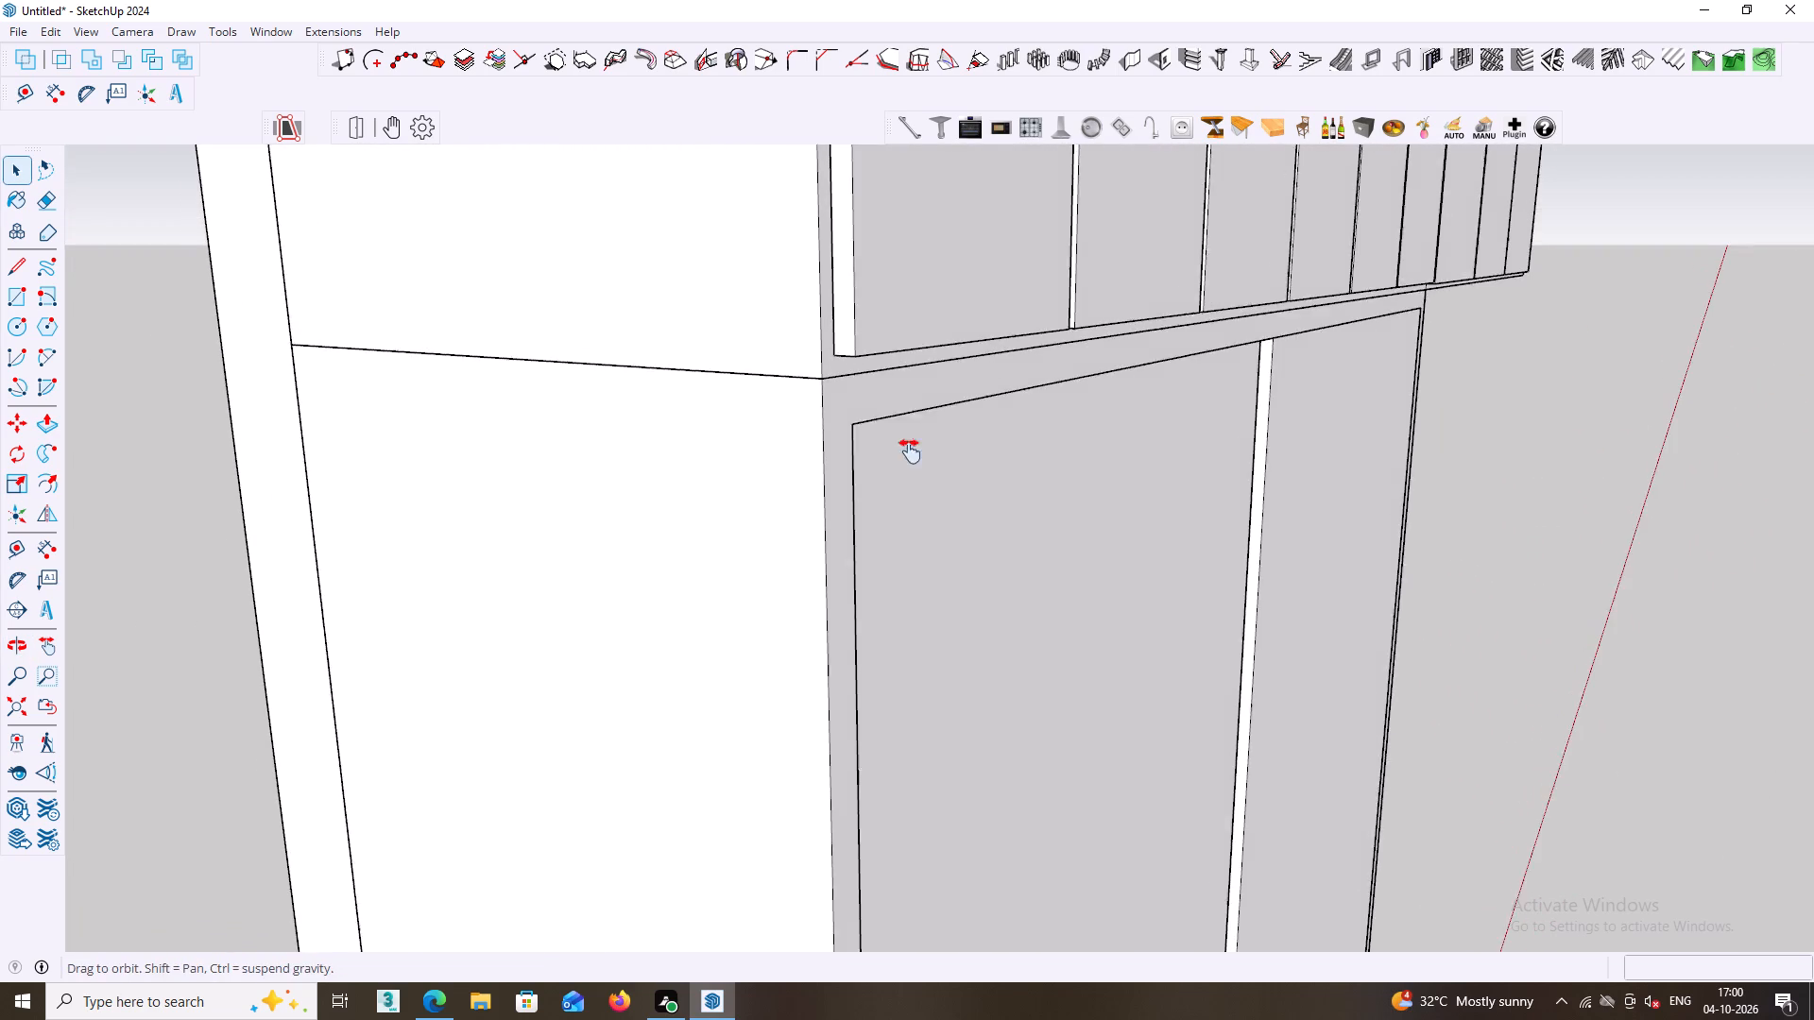
middle_drag(910, 451, 813, 415)
middle_drag(864, 457, 796, 416)
middle_drag(784, 433, 765, 426)
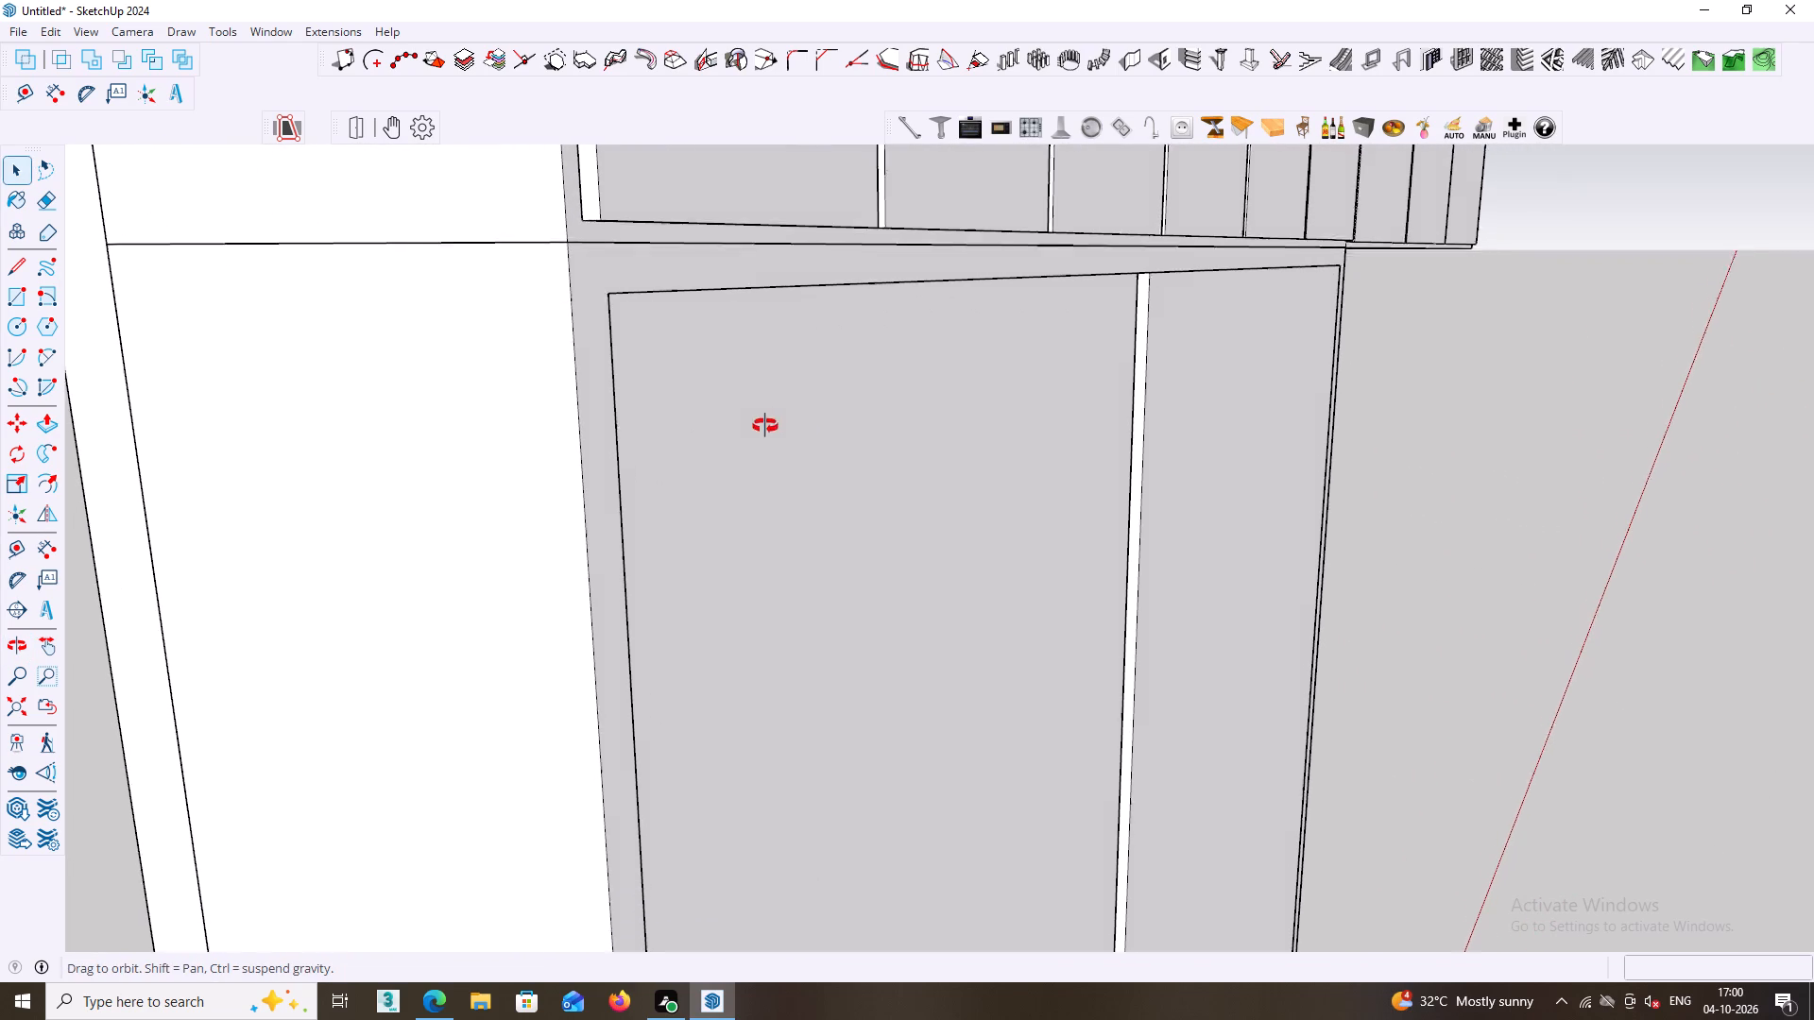
middle_drag(765, 426, 603, 423)
shift+scroll(624, 458, down, 1)
shift+middle_drag(625, 474, 588, 378)
middle_drag(657, 419, 655, 422)
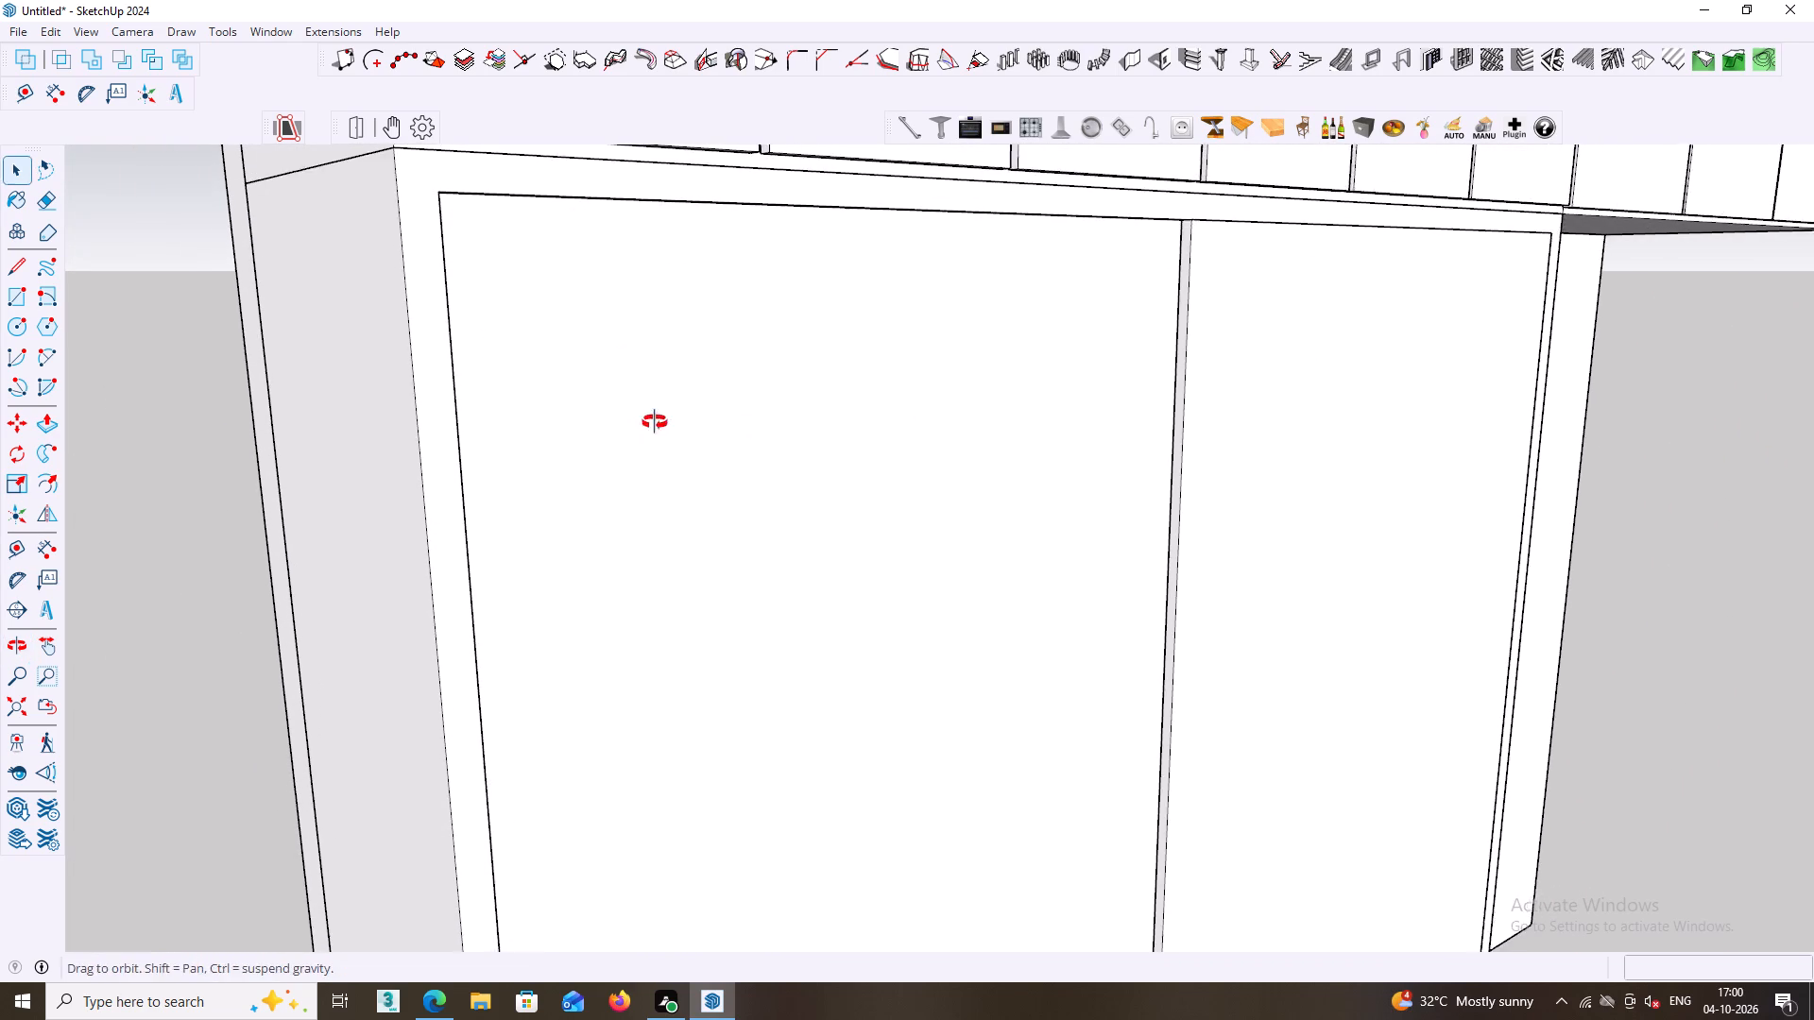
middle_drag(655, 422, 652, 436)
scroll(655, 423, down, 1)
middle_drag(713, 467, 675, 500)
scroll(800, 512, down, 4)
middle_click(827, 515)
middle_drag(831, 528, 622, 499)
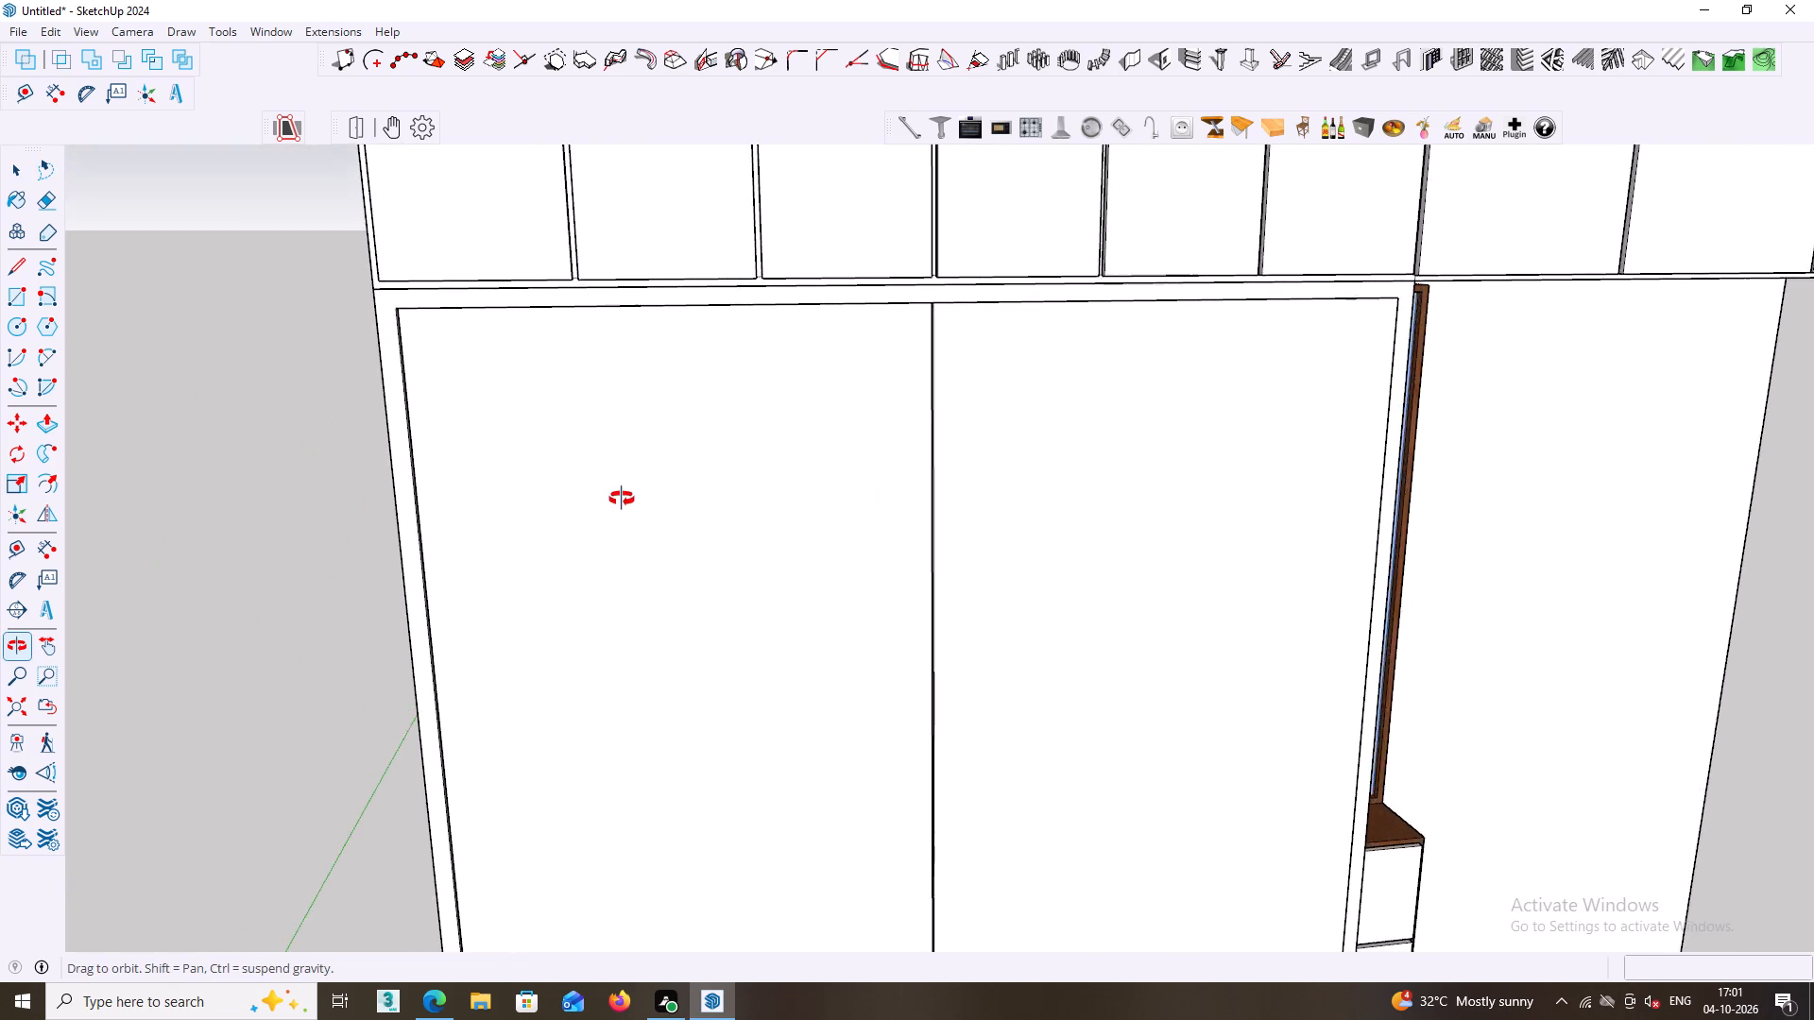
middle_drag(622, 499, 503, 492)
scroll(384, 396, up, 5)
middle_drag(360, 344, 390, 129)
scroll(407, 401, up, 3)
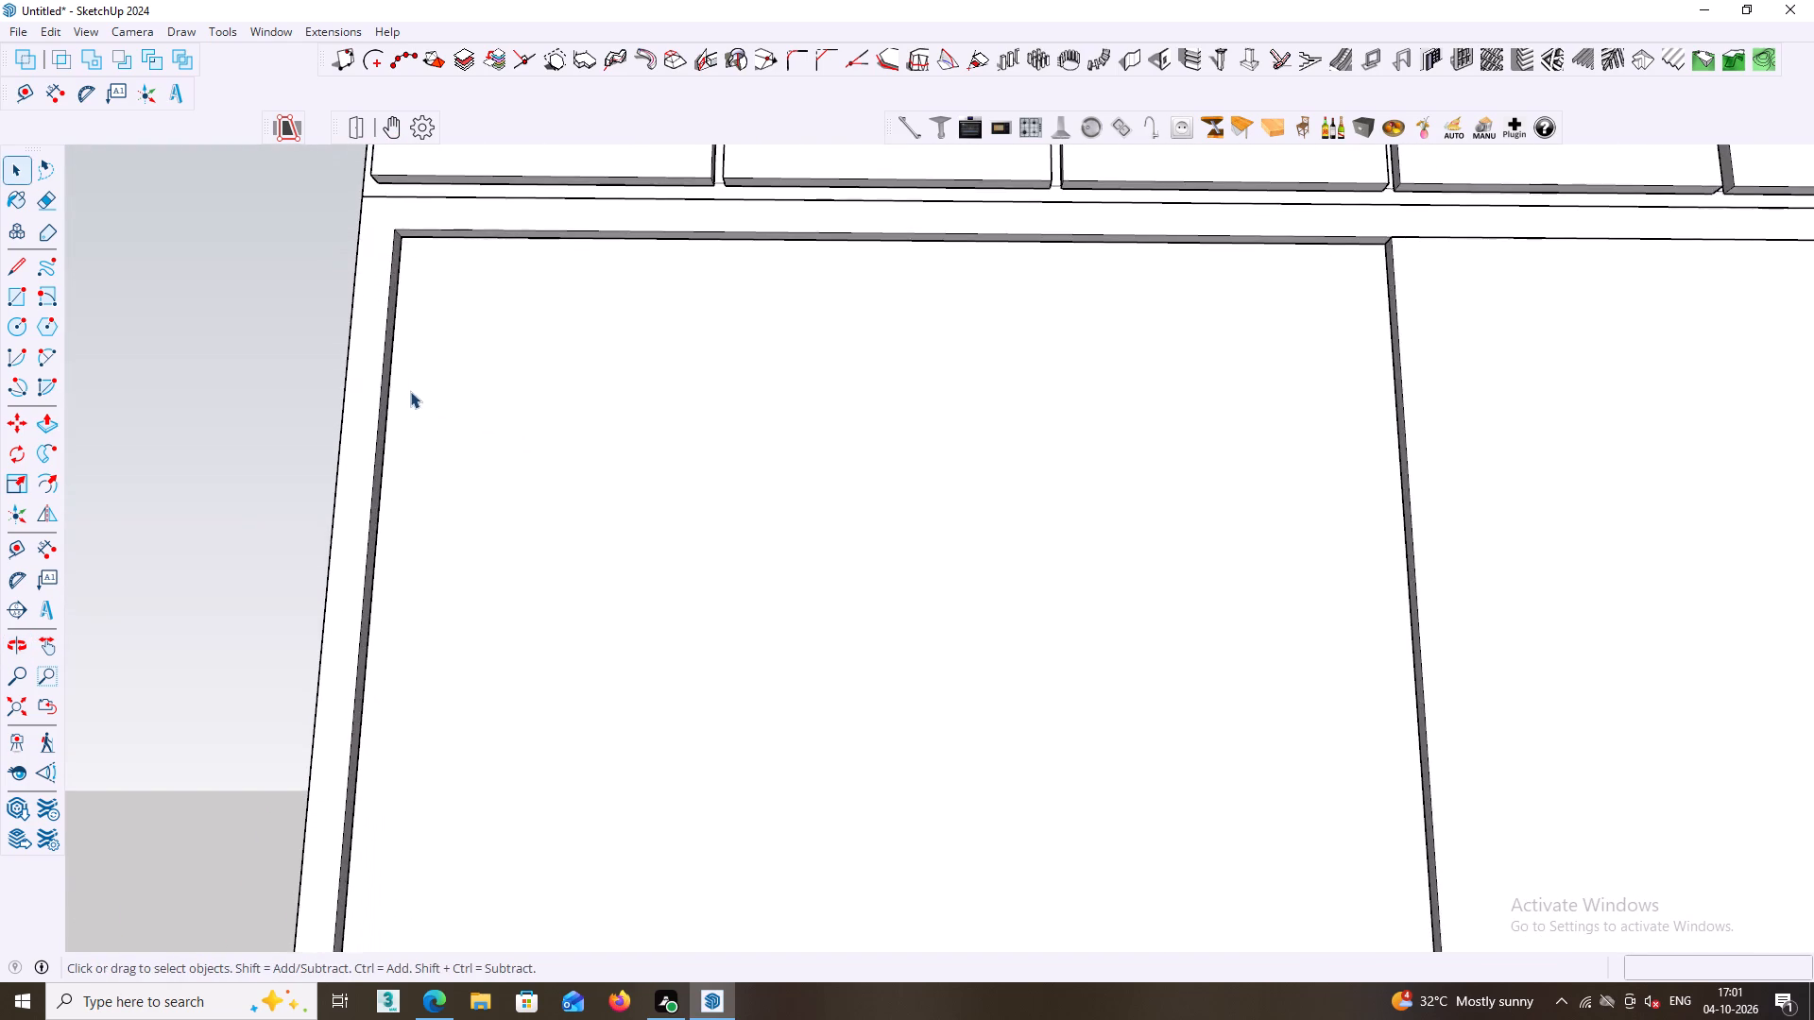
middle_drag(404, 404, 573, 565)
scroll(586, 555, down, 4)
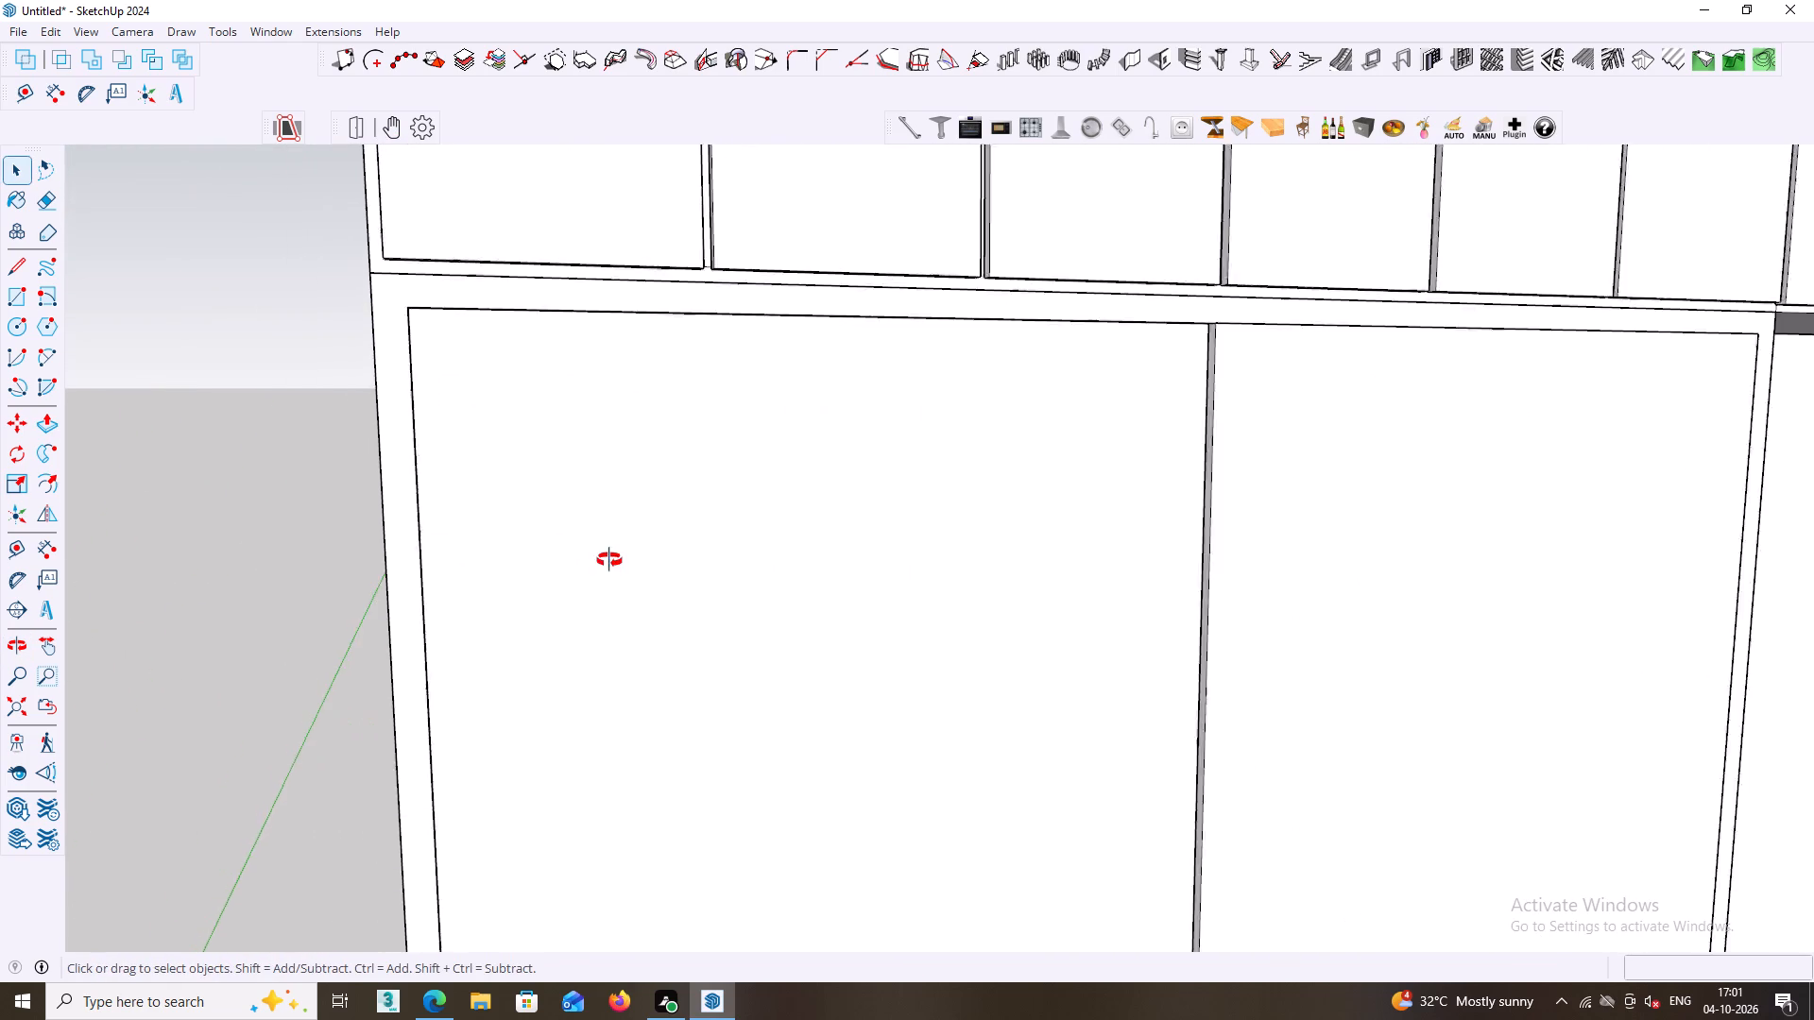
middle_click(609, 560)
scroll(609, 560, down, 8)
middle_click(644, 567)
middle_drag(656, 575, 654, 584)
middle_drag(655, 579, 518, 467)
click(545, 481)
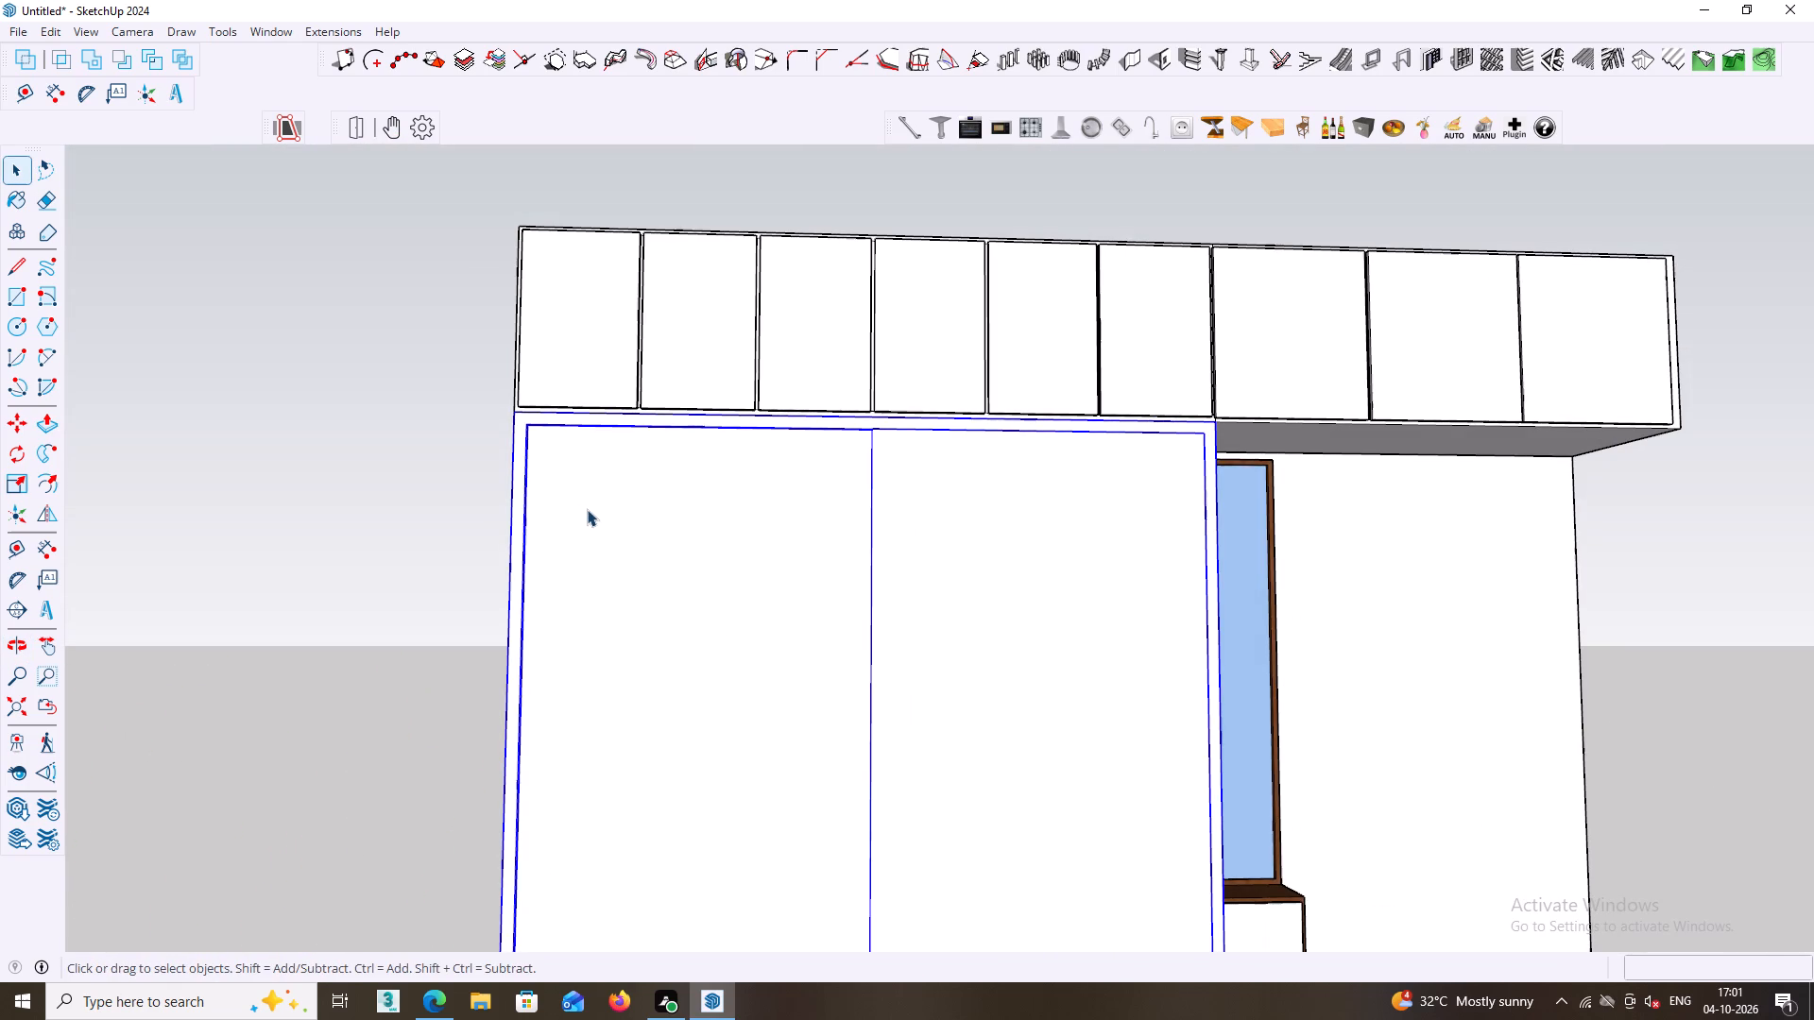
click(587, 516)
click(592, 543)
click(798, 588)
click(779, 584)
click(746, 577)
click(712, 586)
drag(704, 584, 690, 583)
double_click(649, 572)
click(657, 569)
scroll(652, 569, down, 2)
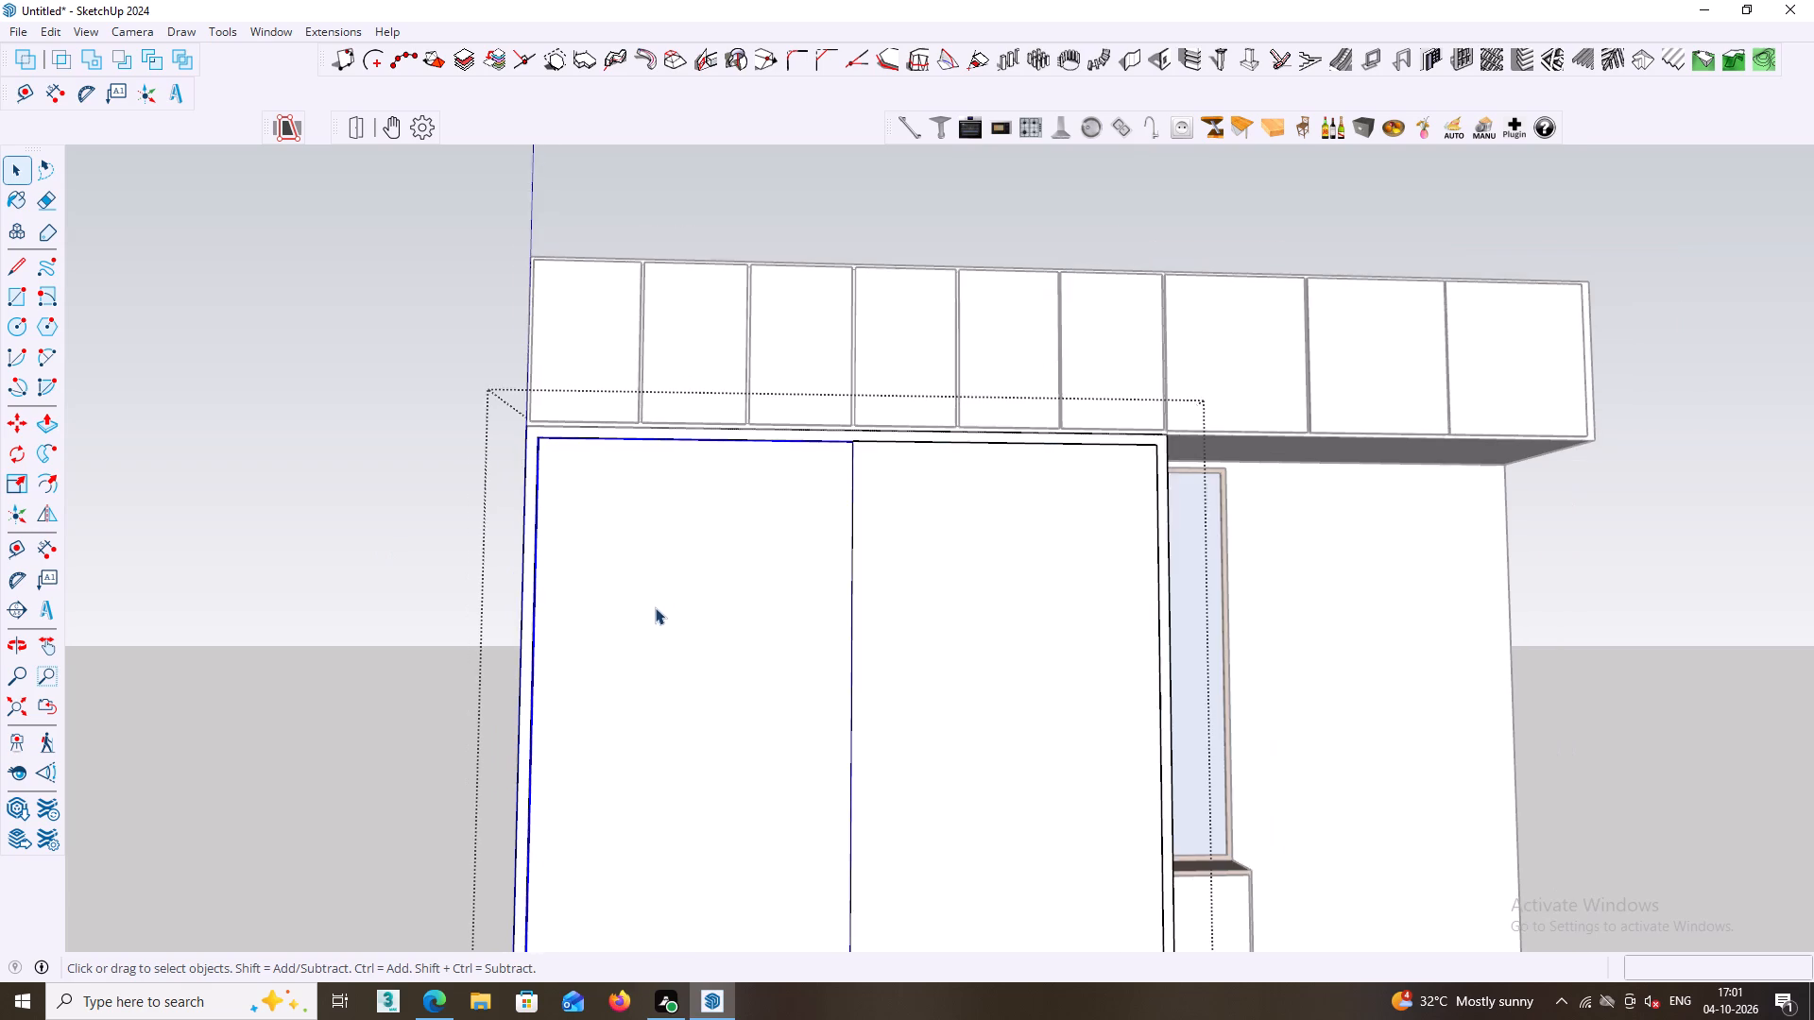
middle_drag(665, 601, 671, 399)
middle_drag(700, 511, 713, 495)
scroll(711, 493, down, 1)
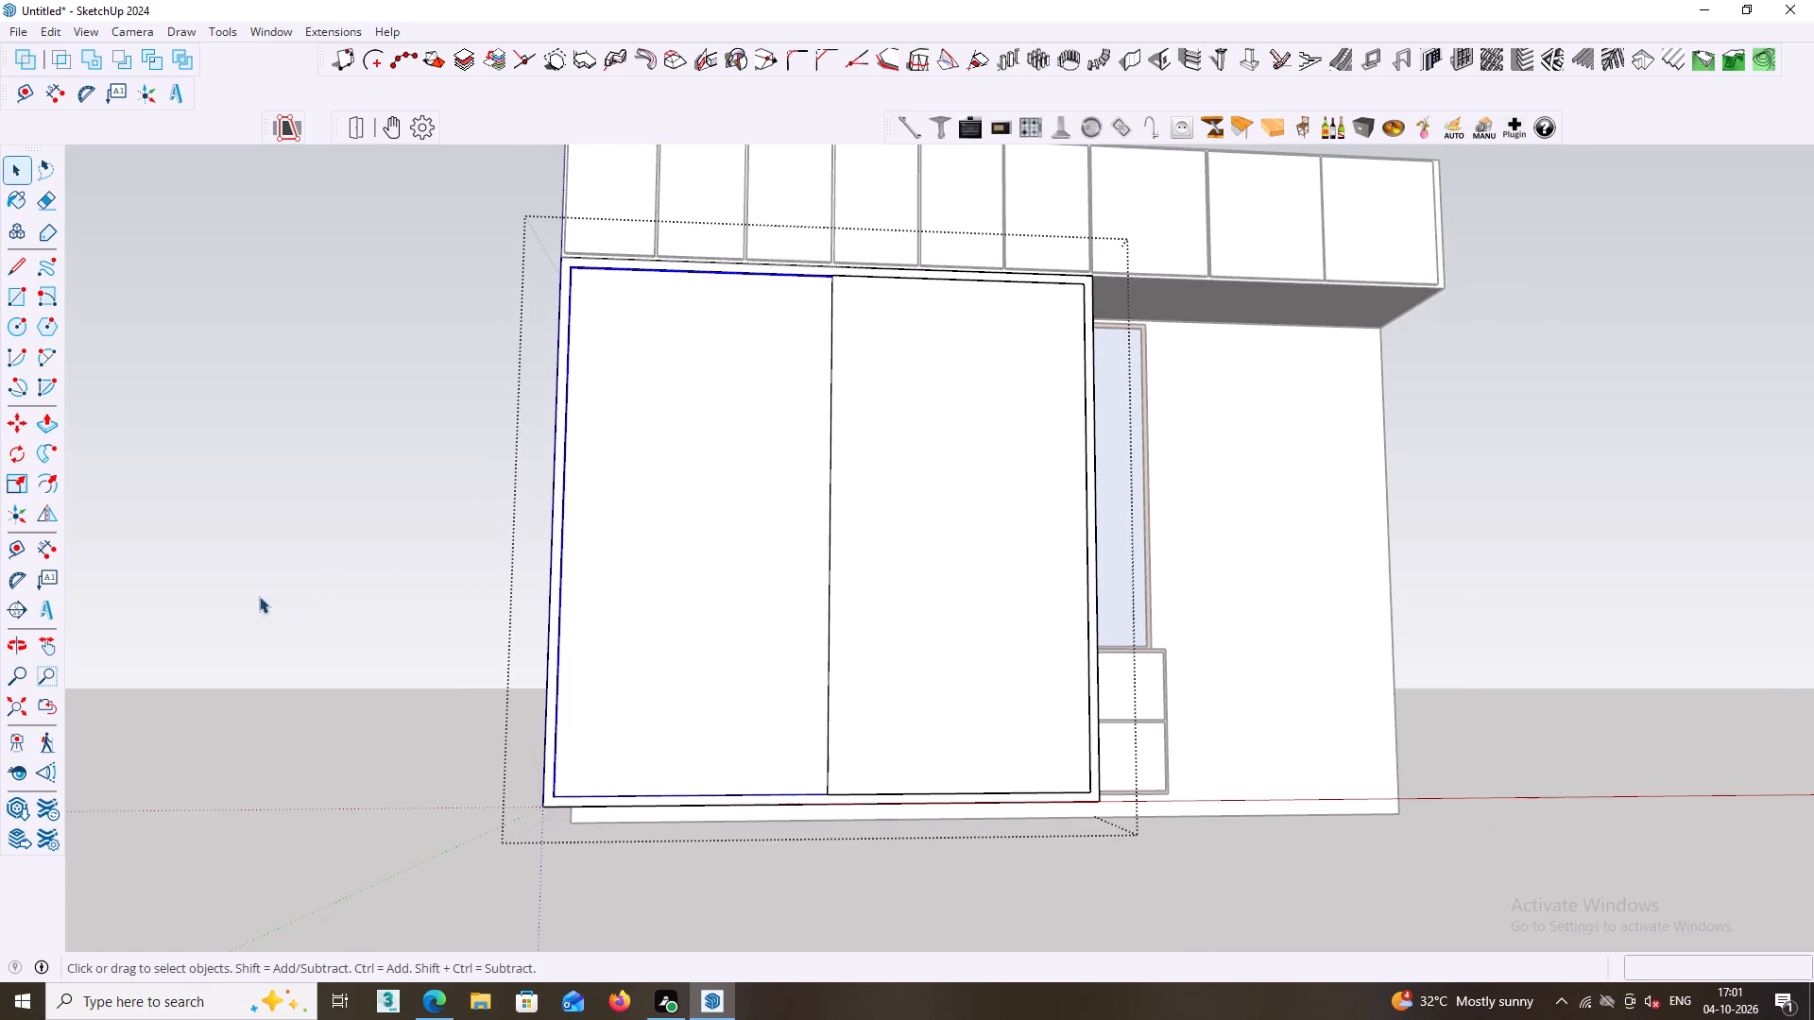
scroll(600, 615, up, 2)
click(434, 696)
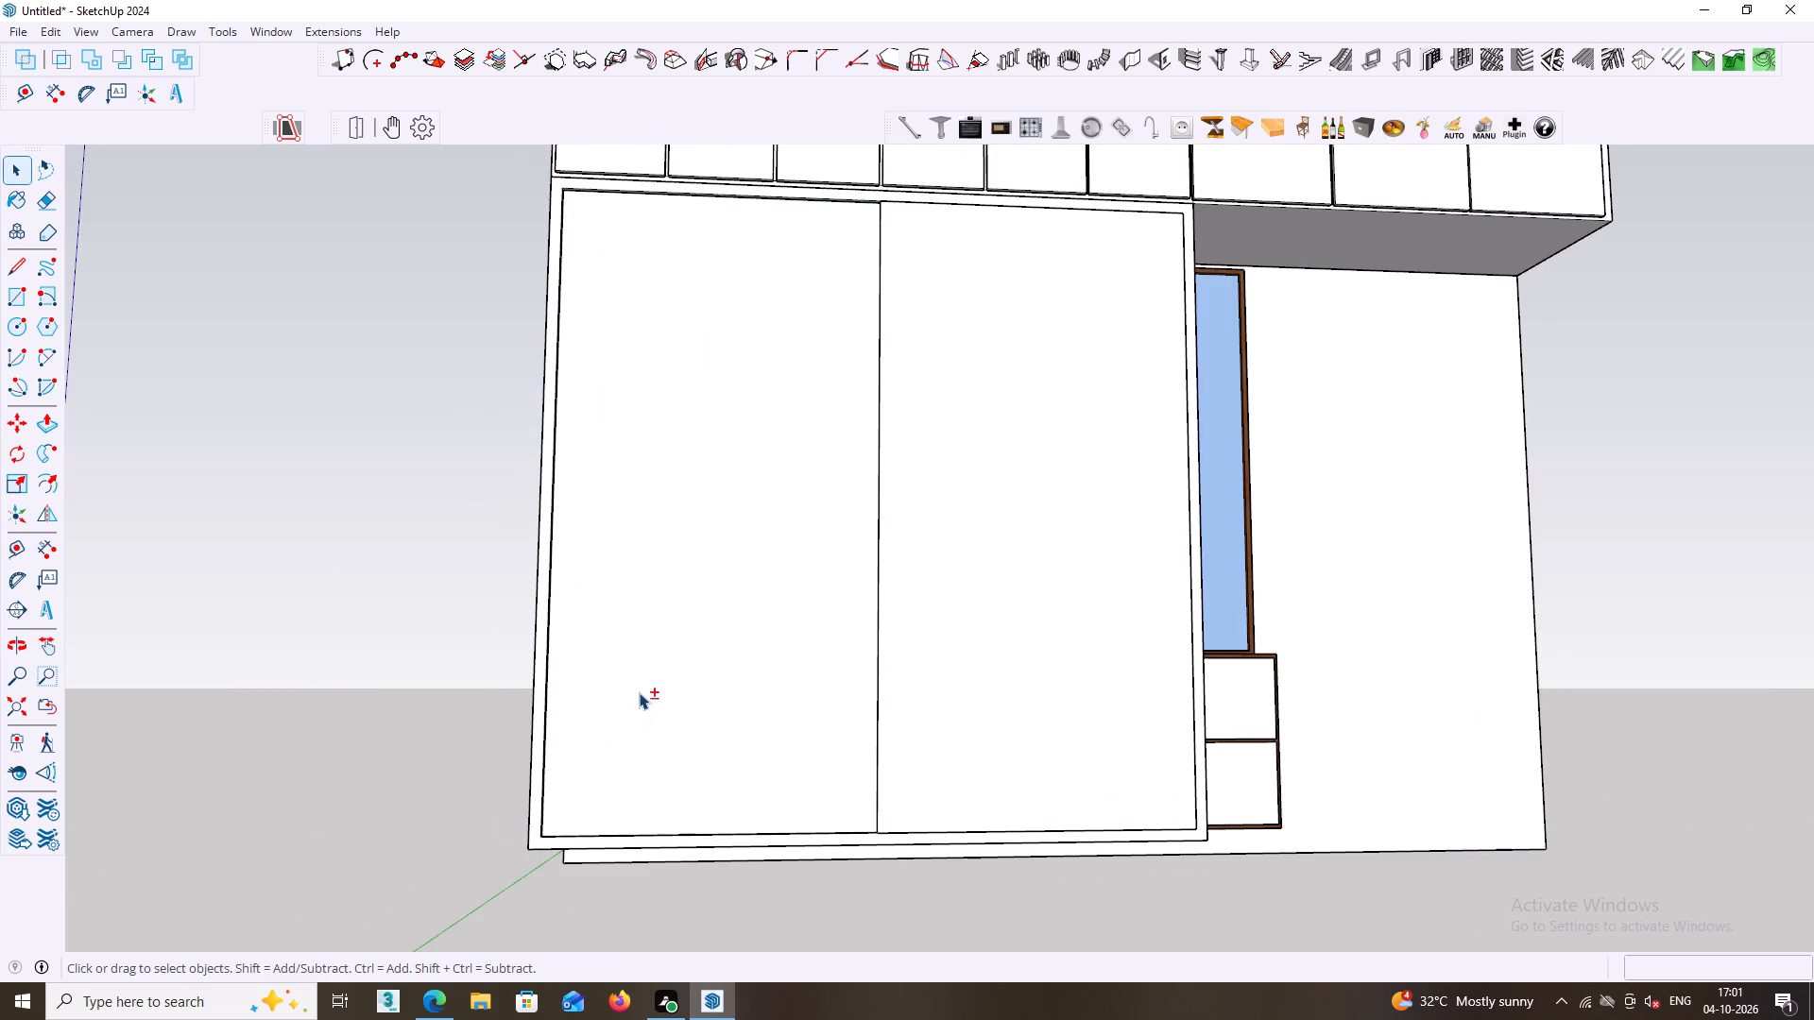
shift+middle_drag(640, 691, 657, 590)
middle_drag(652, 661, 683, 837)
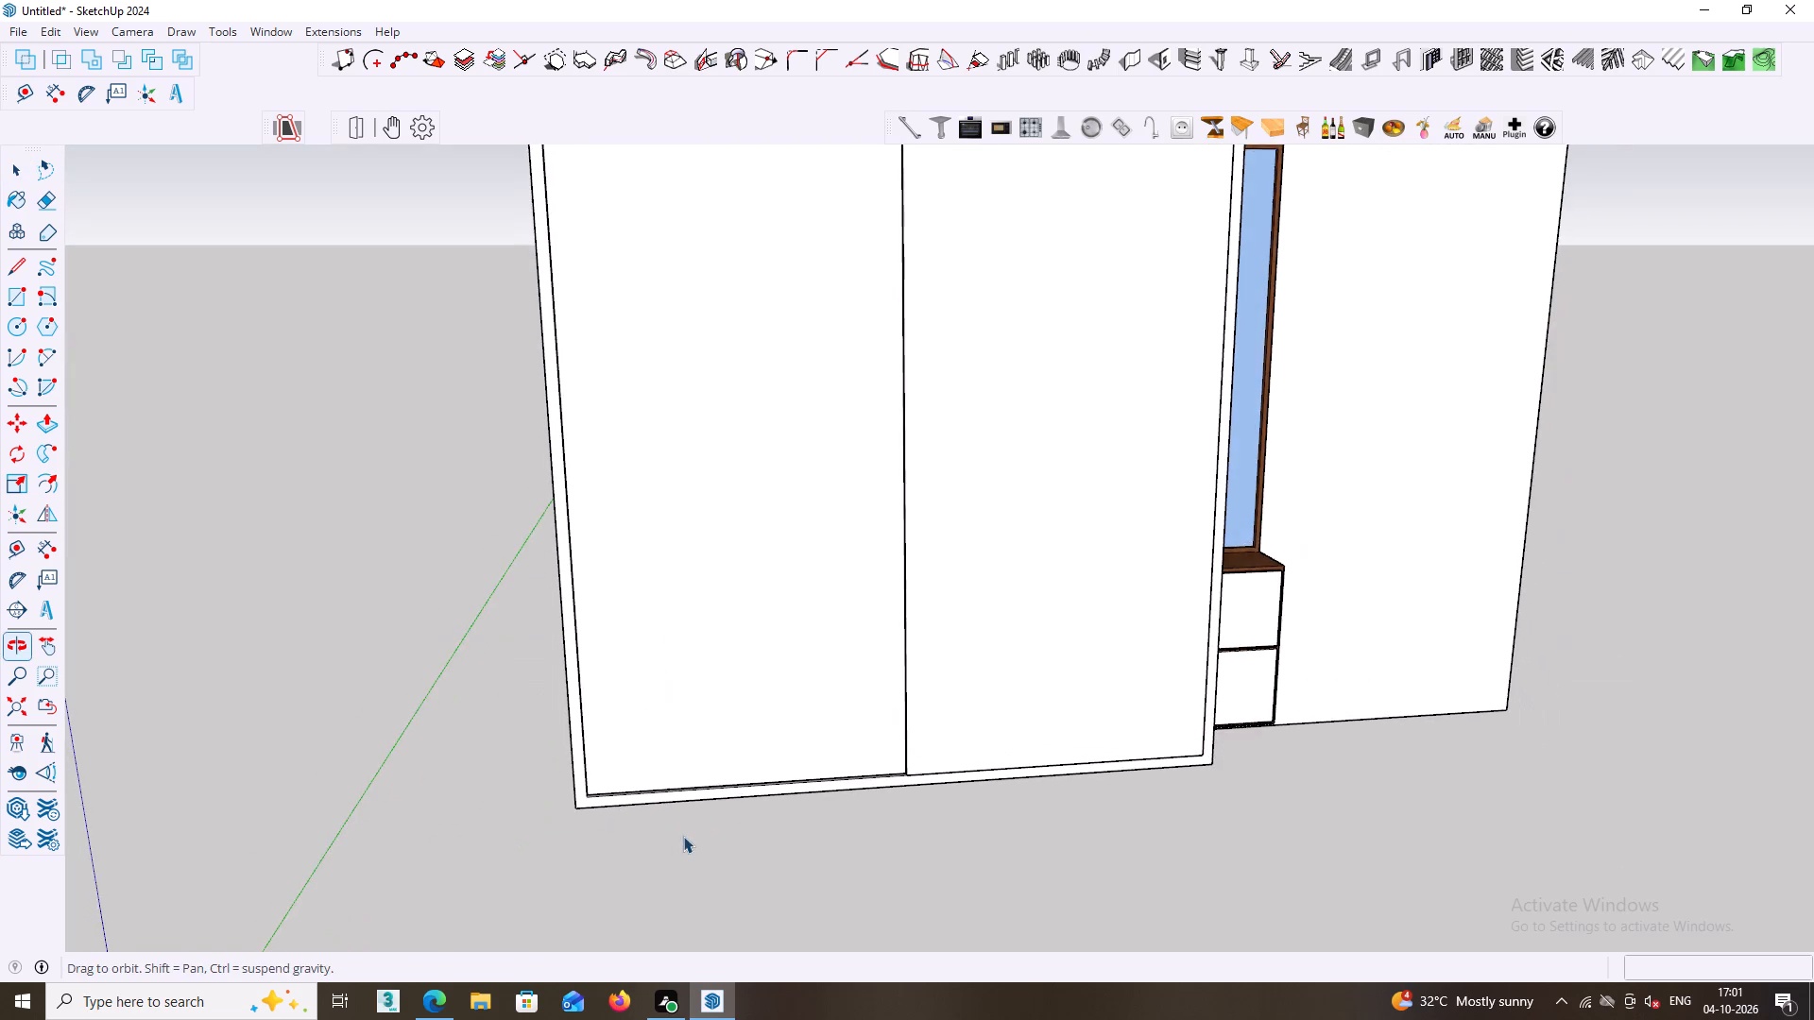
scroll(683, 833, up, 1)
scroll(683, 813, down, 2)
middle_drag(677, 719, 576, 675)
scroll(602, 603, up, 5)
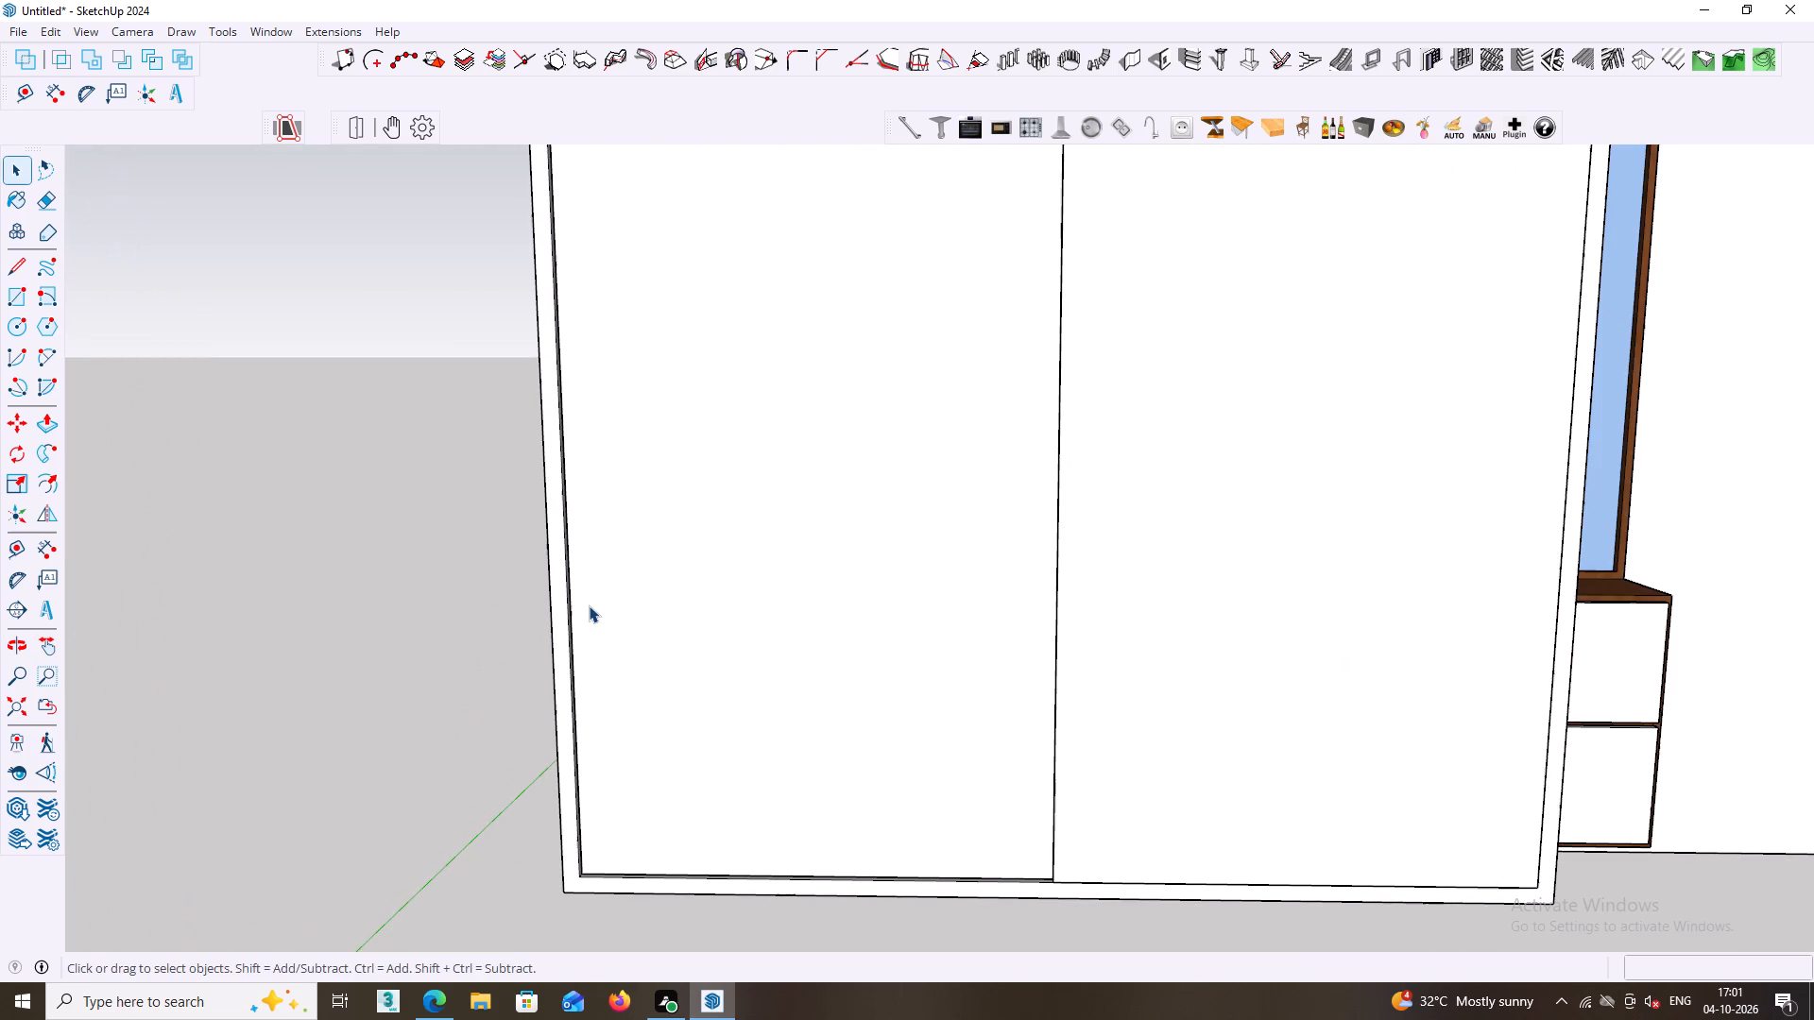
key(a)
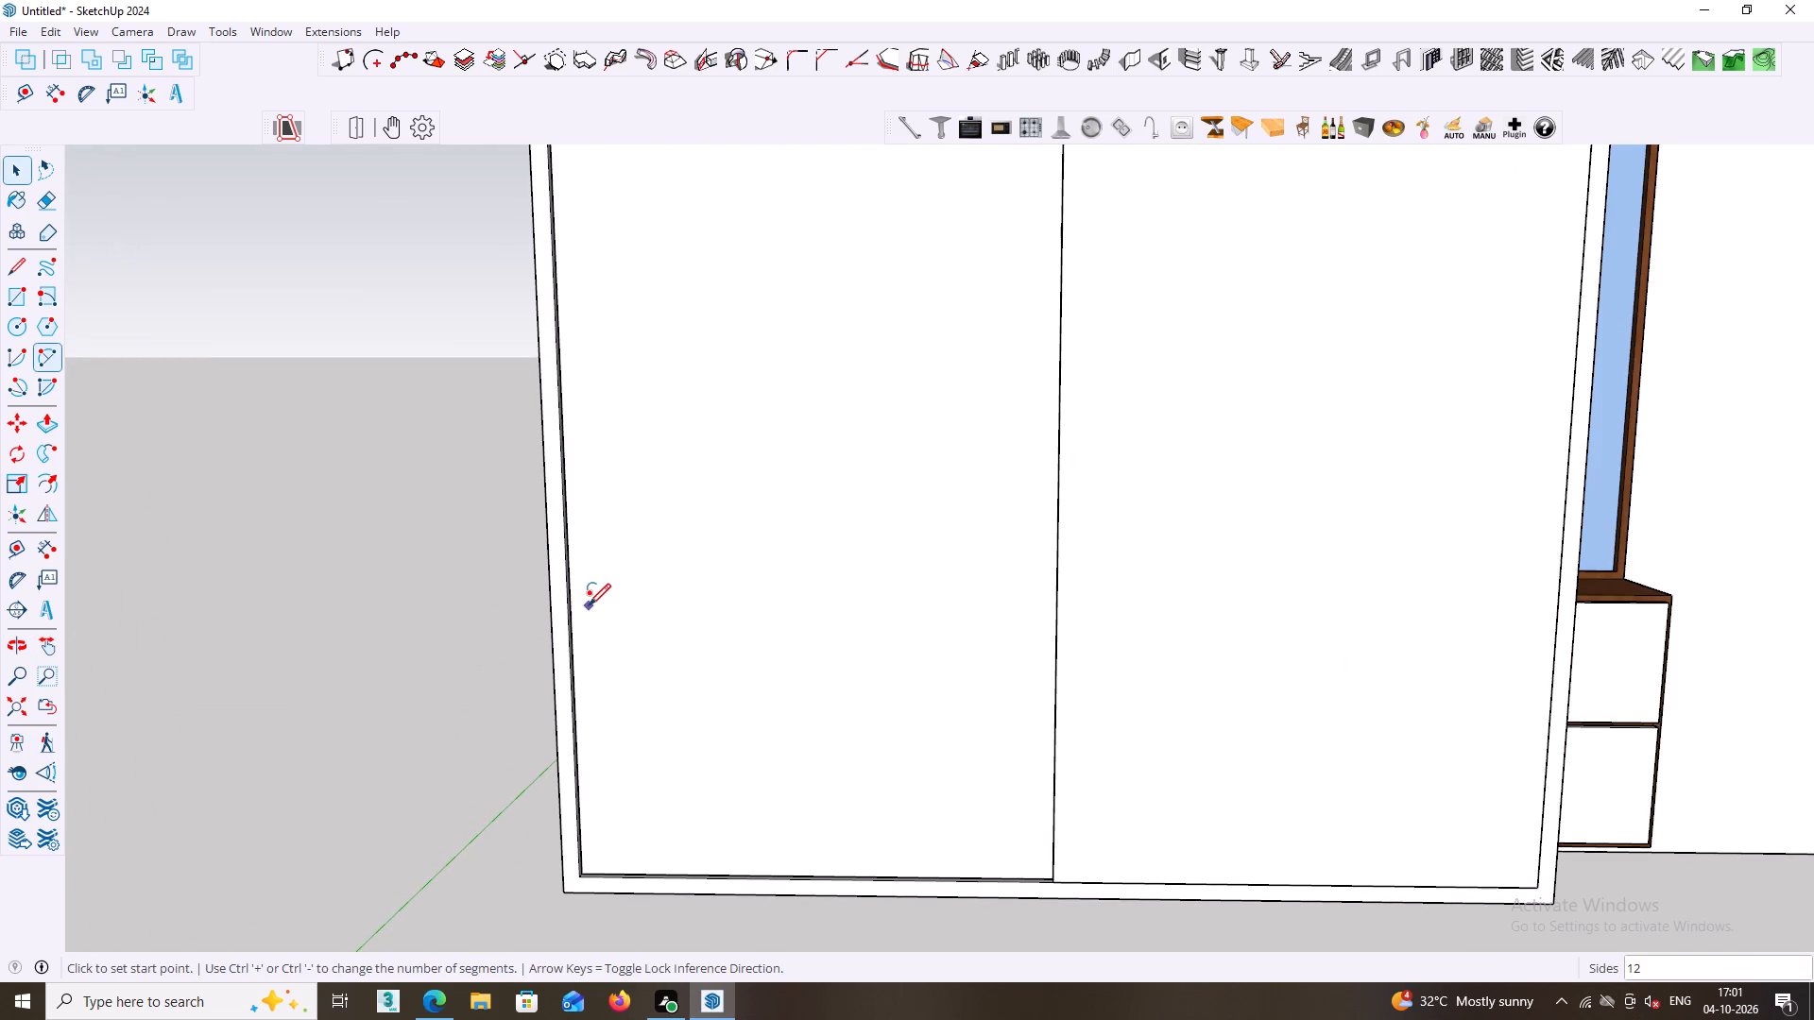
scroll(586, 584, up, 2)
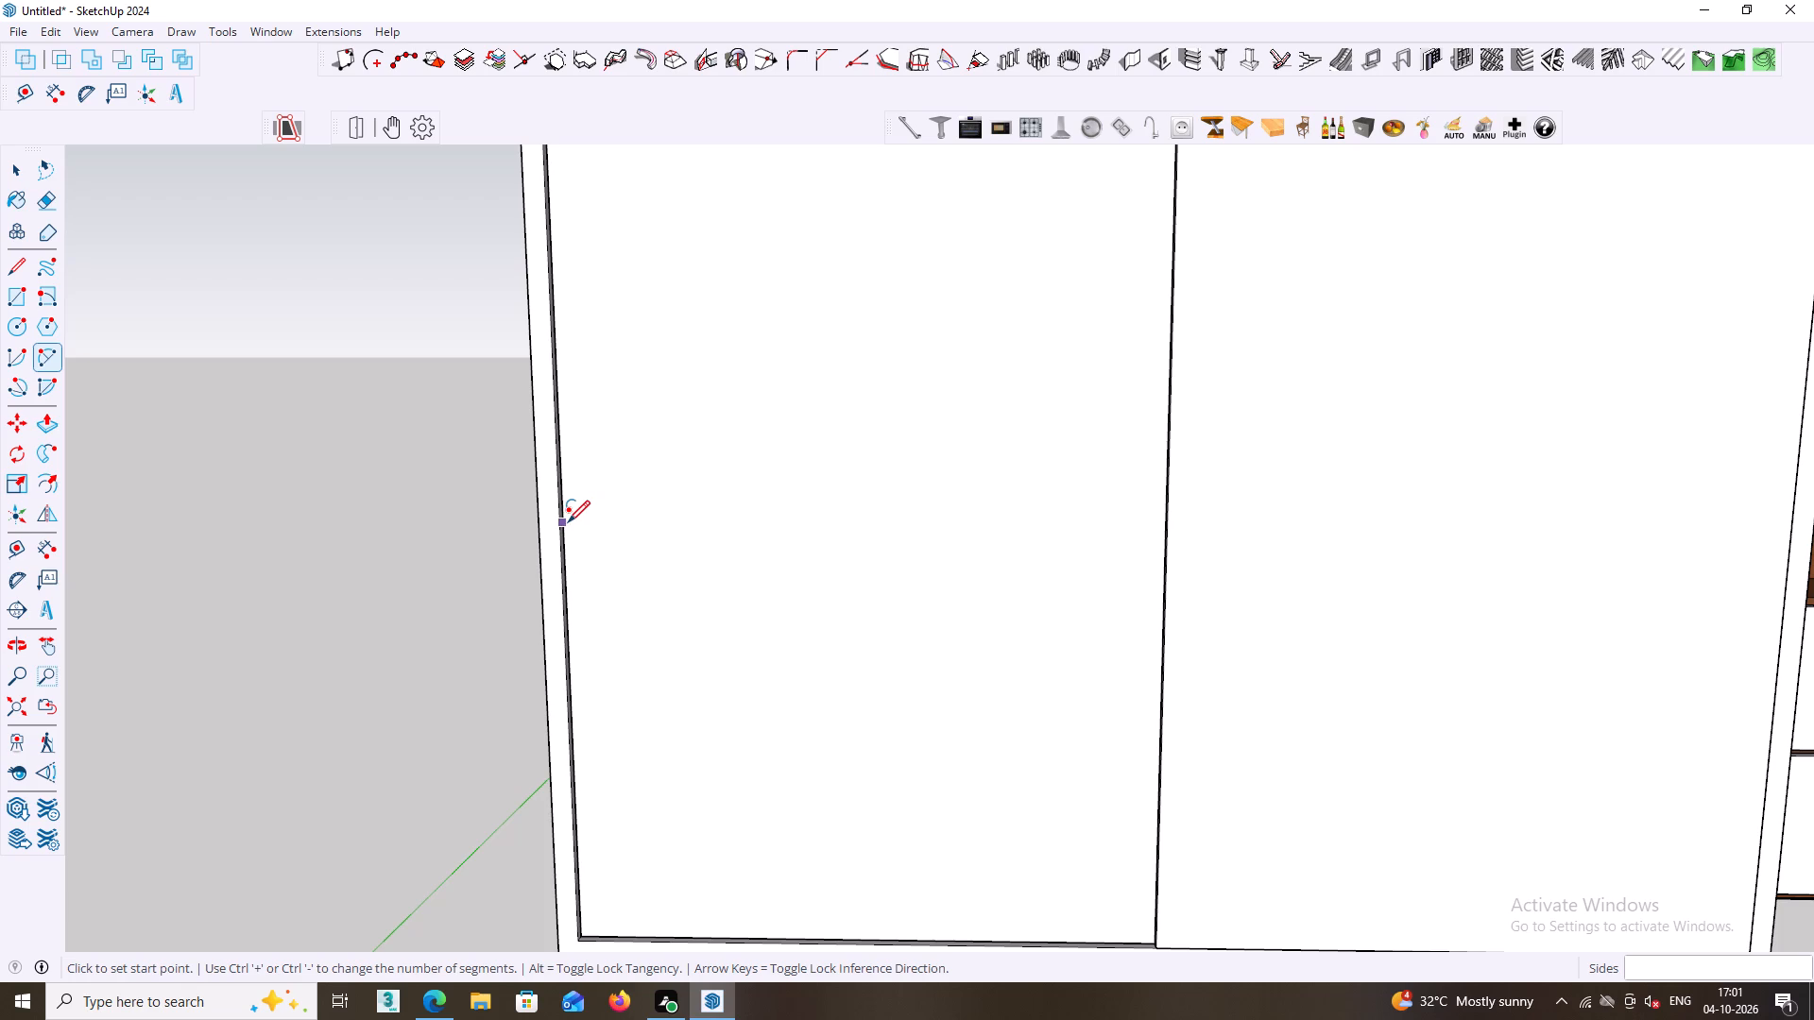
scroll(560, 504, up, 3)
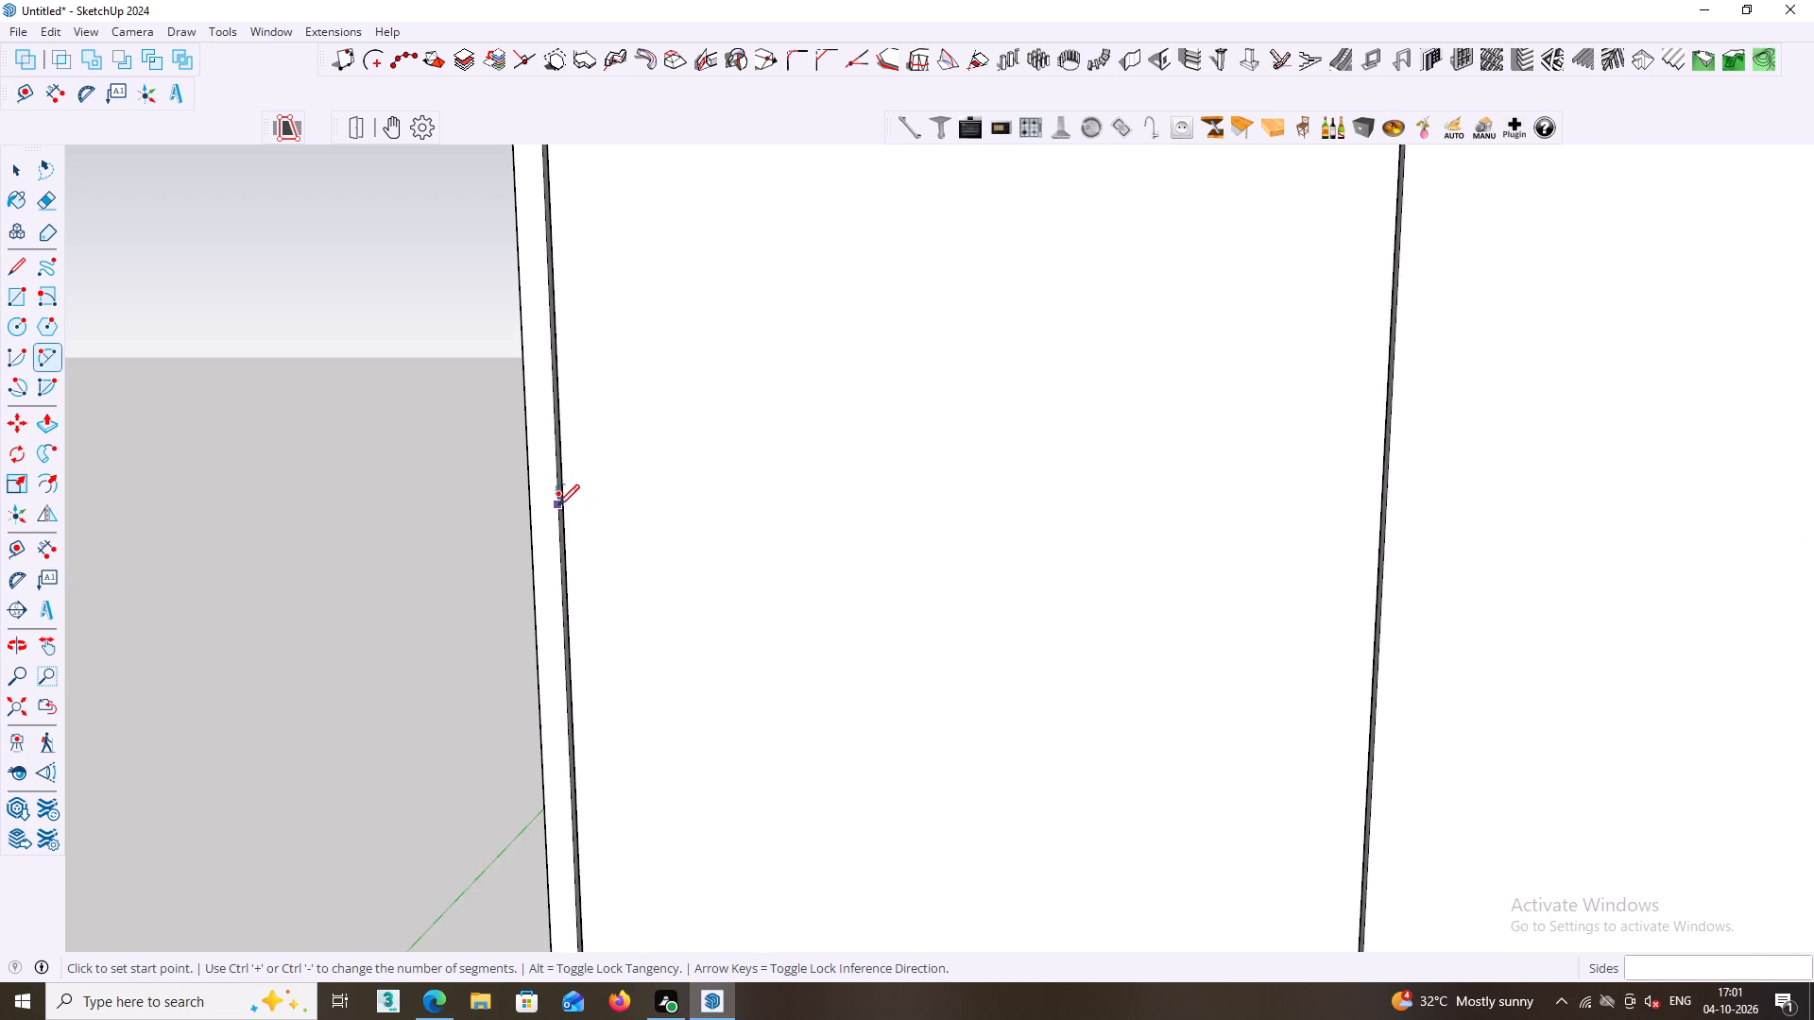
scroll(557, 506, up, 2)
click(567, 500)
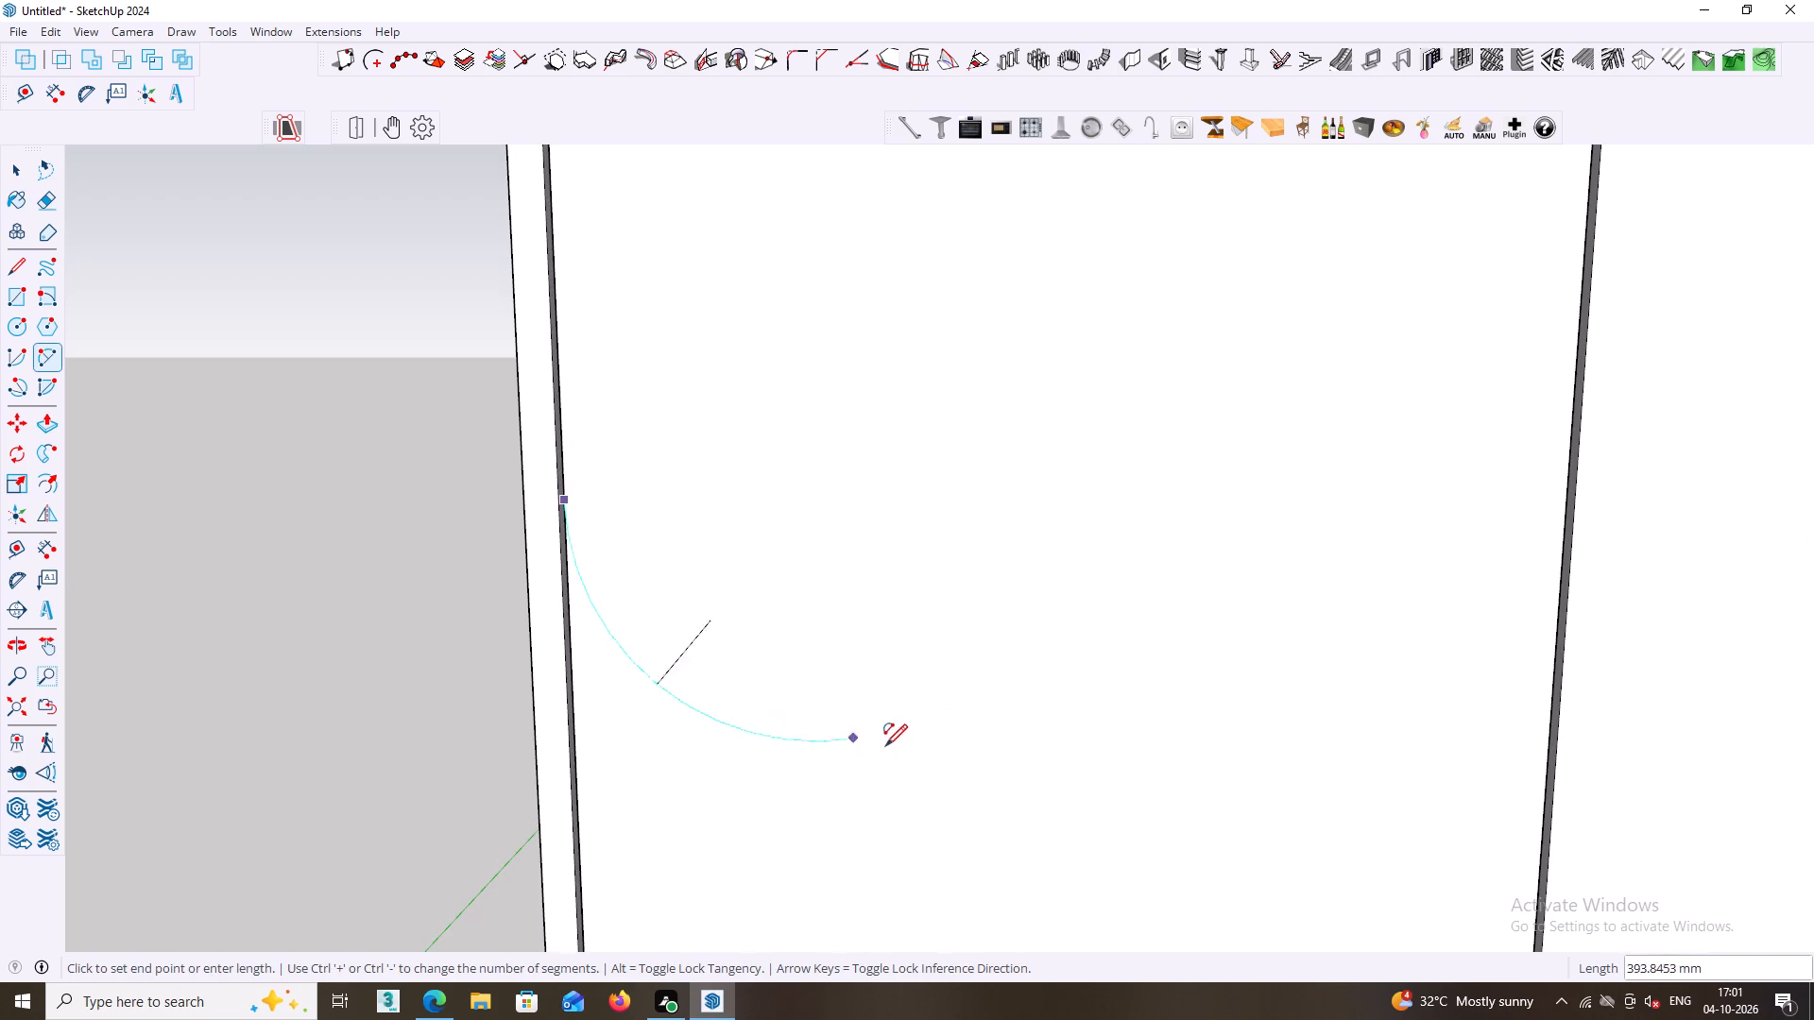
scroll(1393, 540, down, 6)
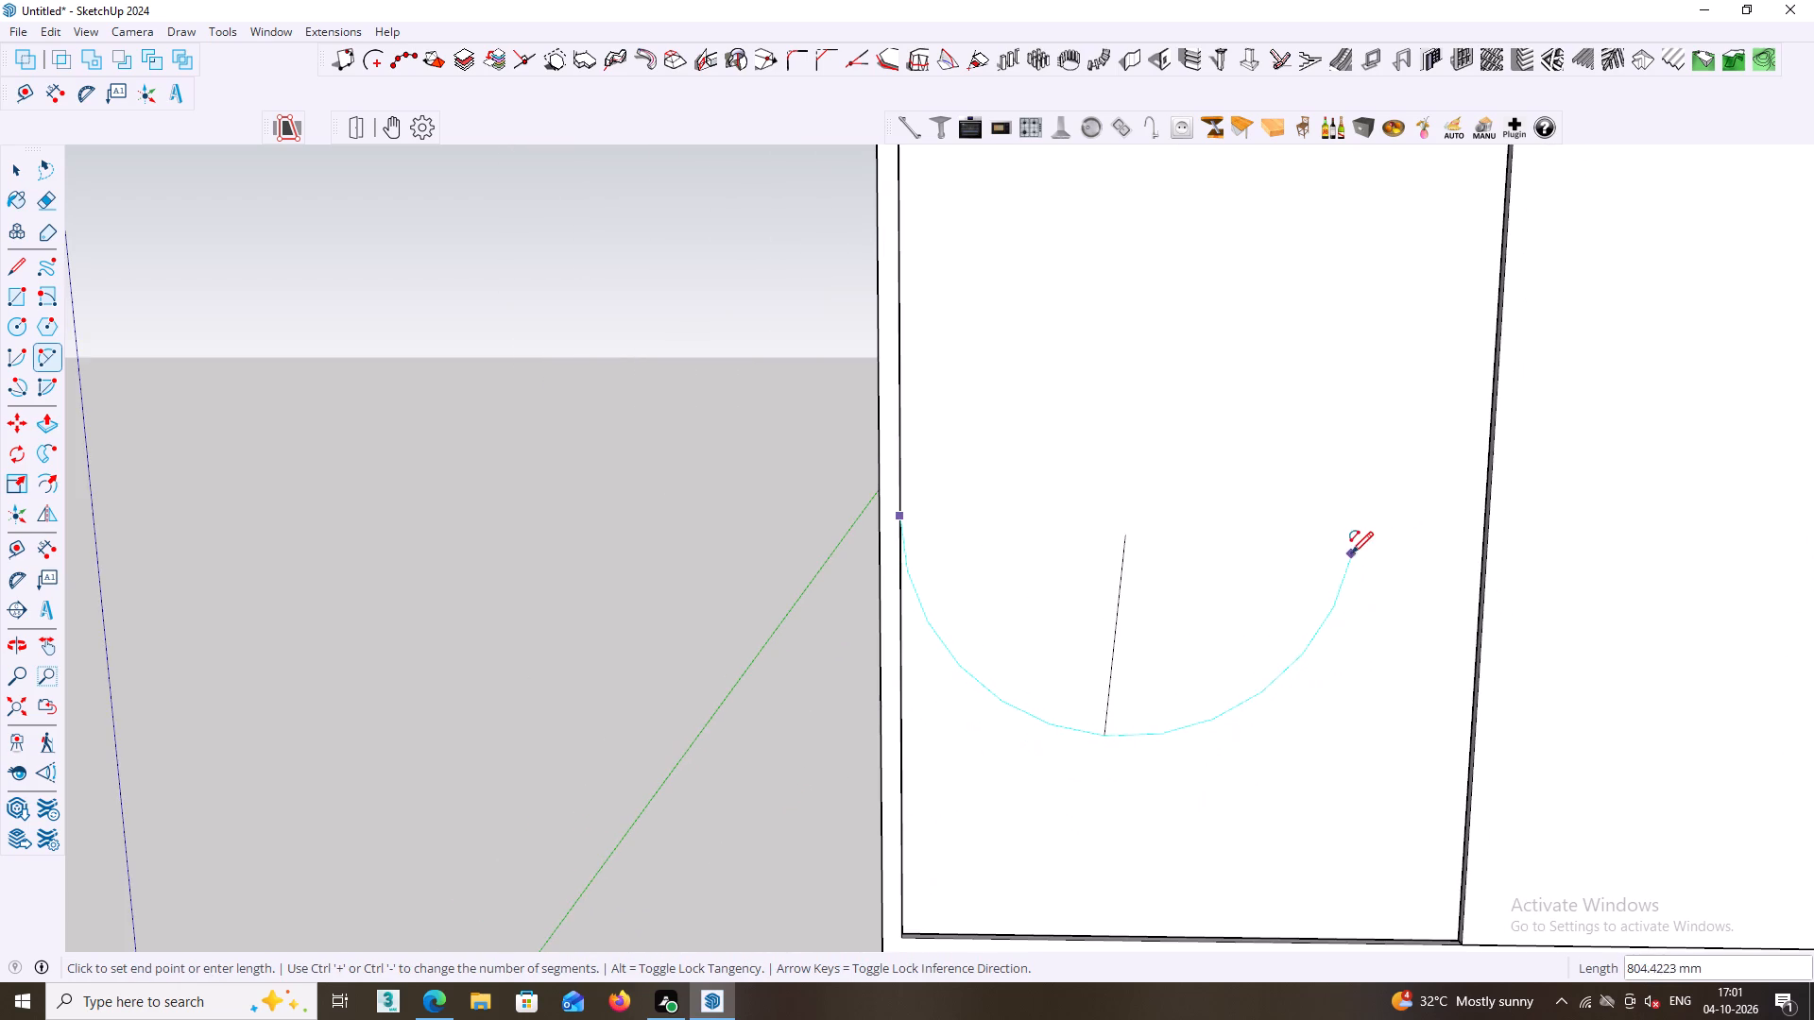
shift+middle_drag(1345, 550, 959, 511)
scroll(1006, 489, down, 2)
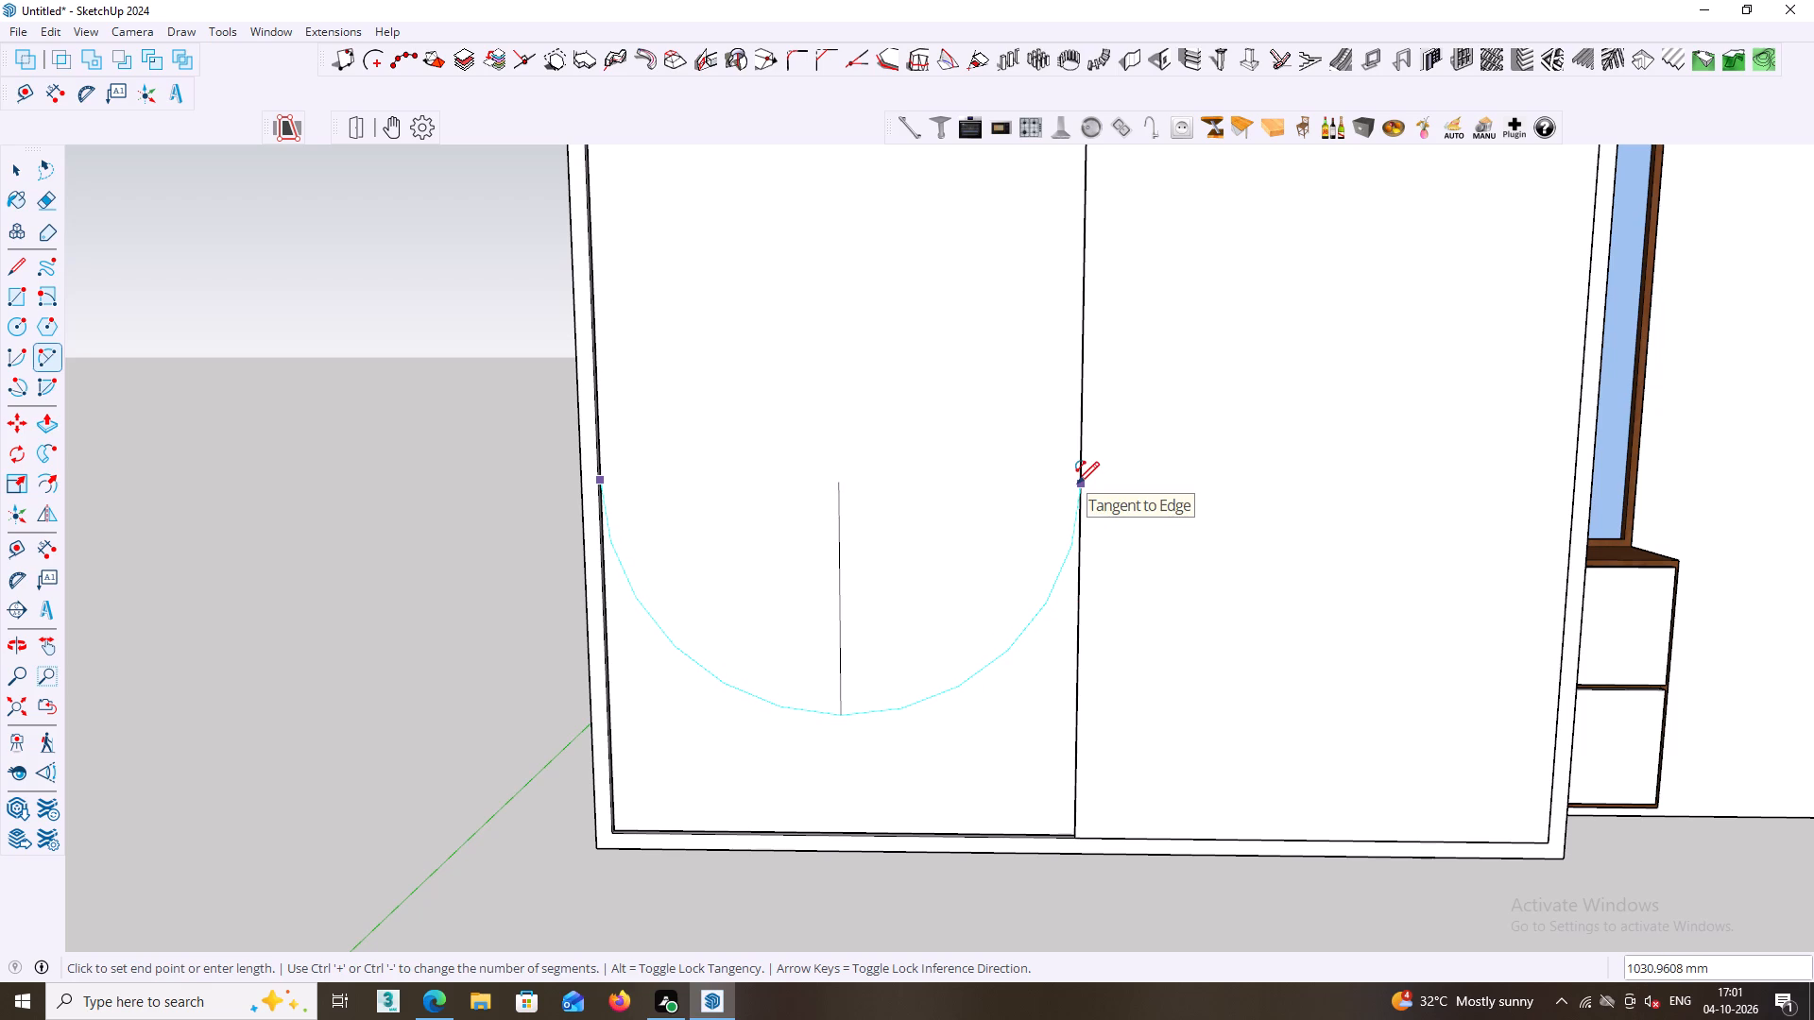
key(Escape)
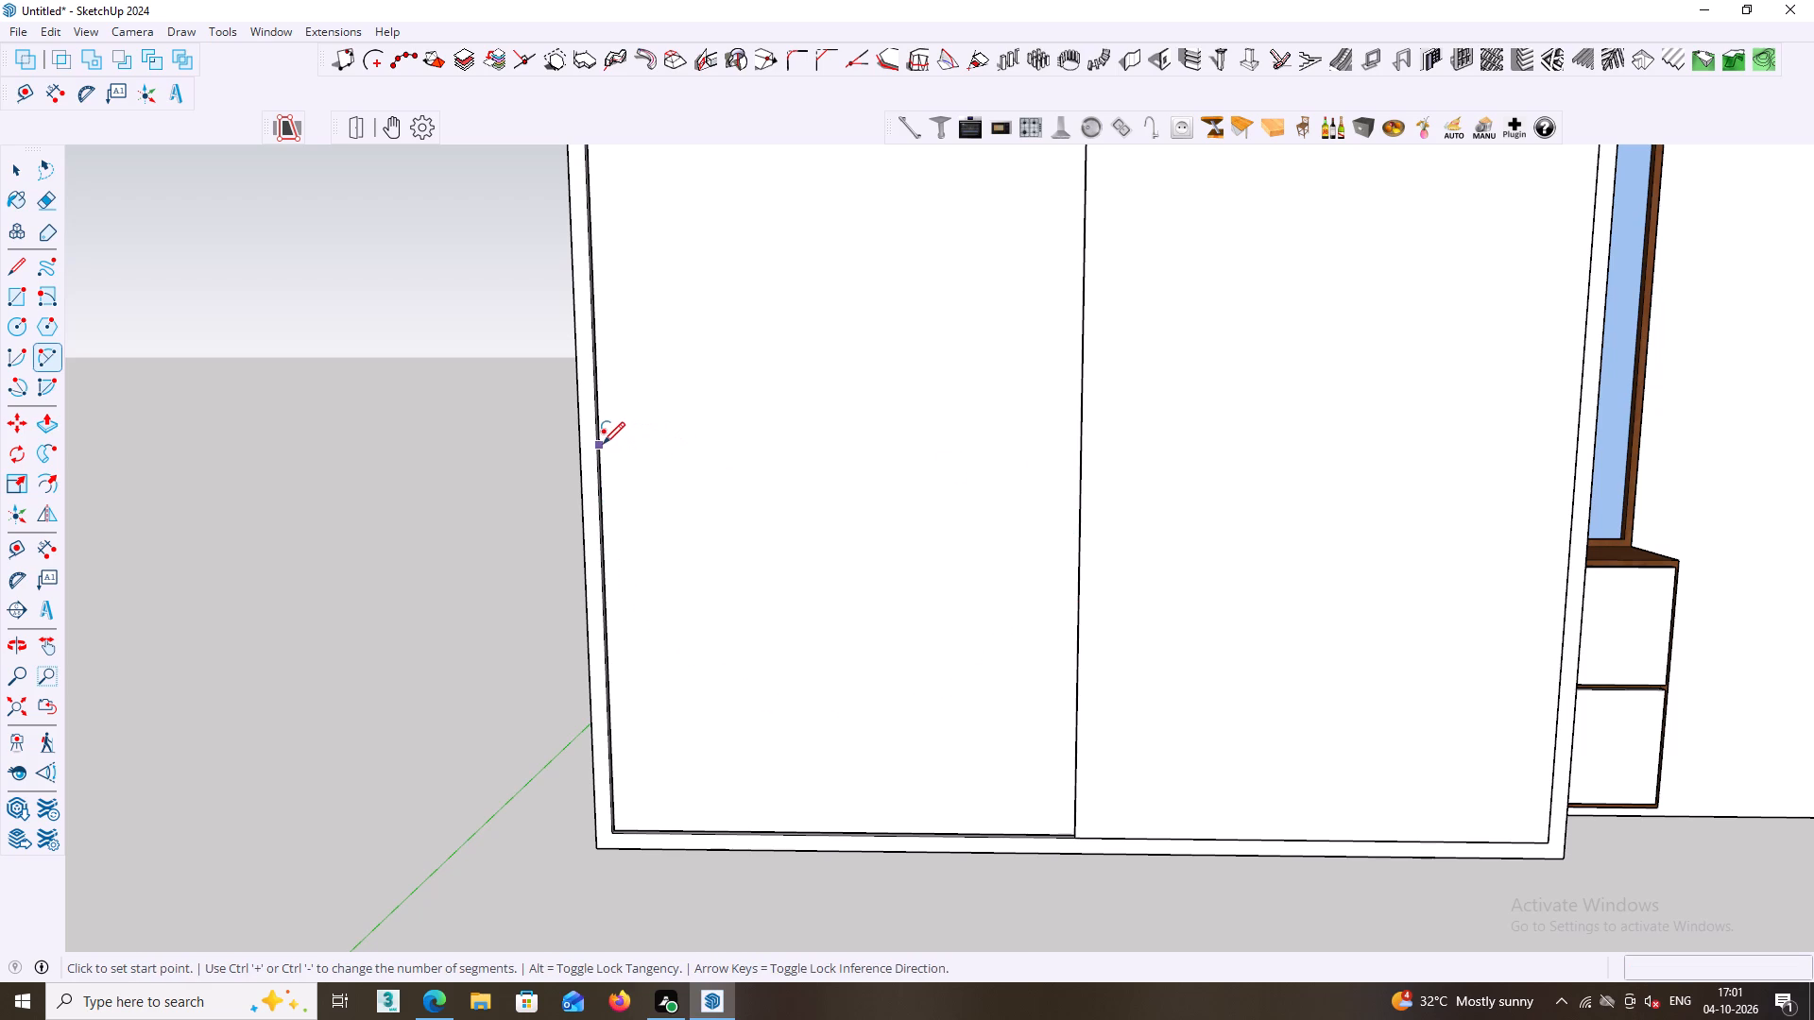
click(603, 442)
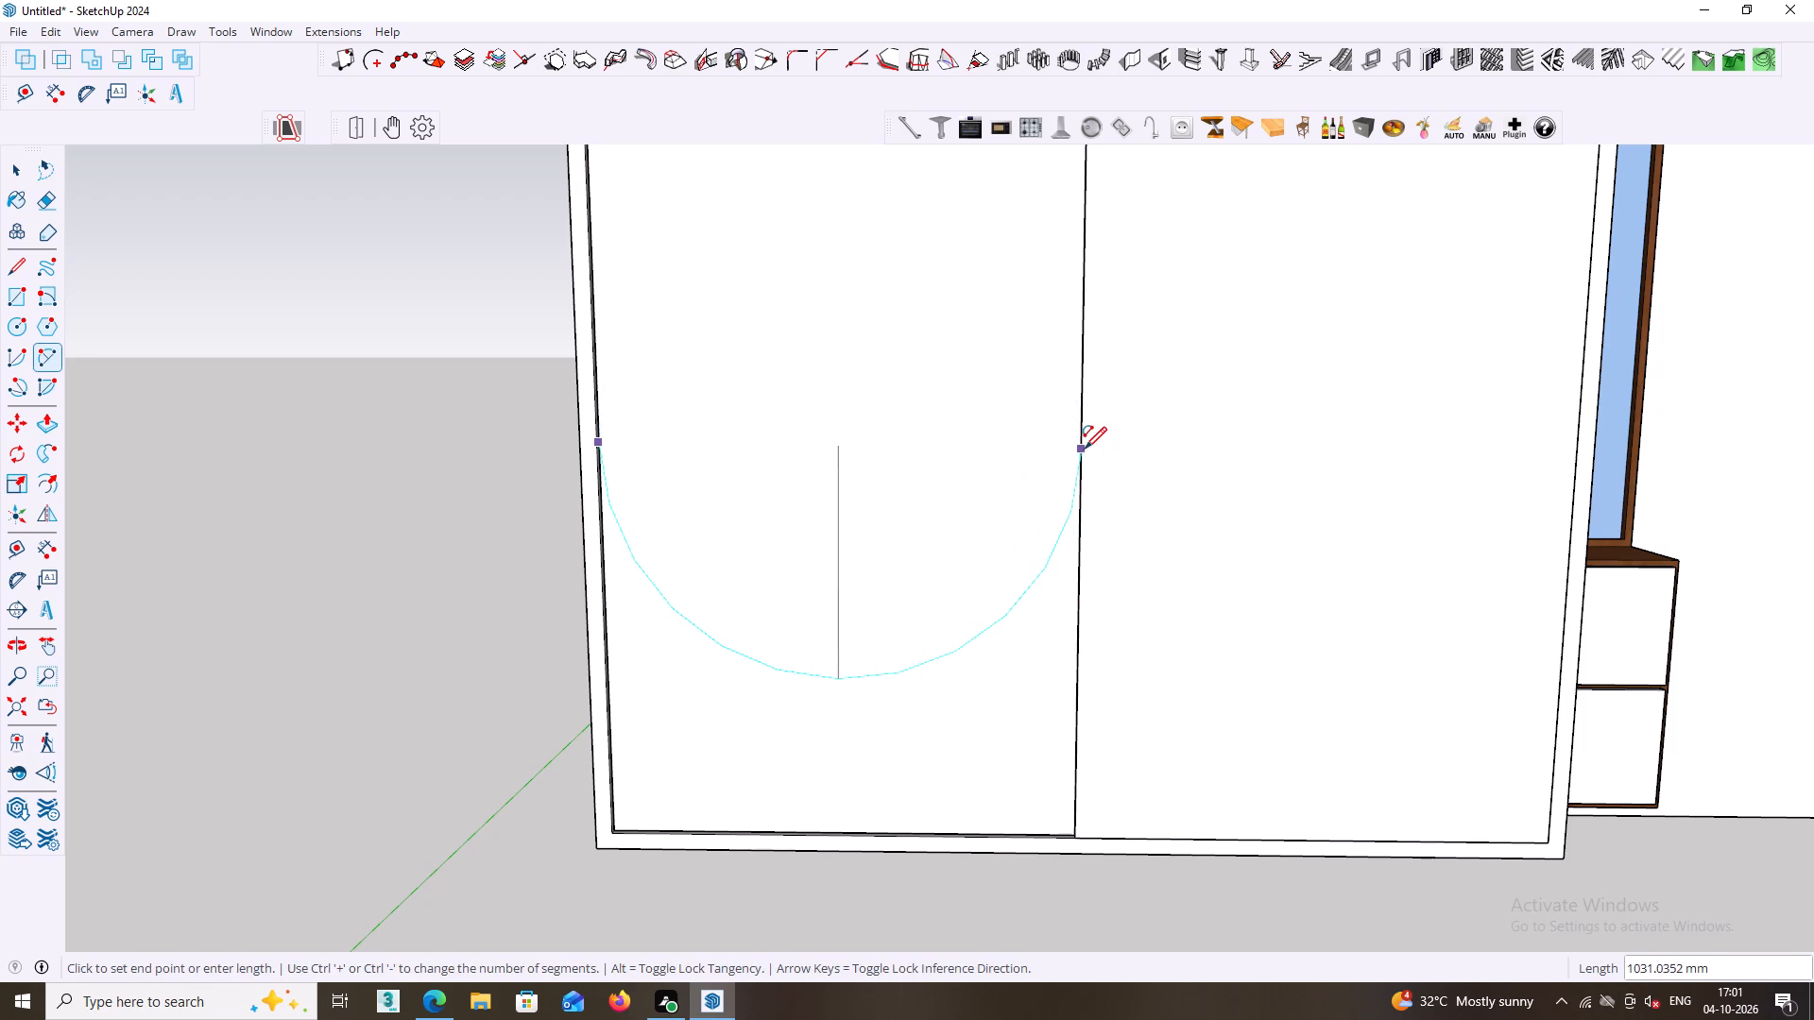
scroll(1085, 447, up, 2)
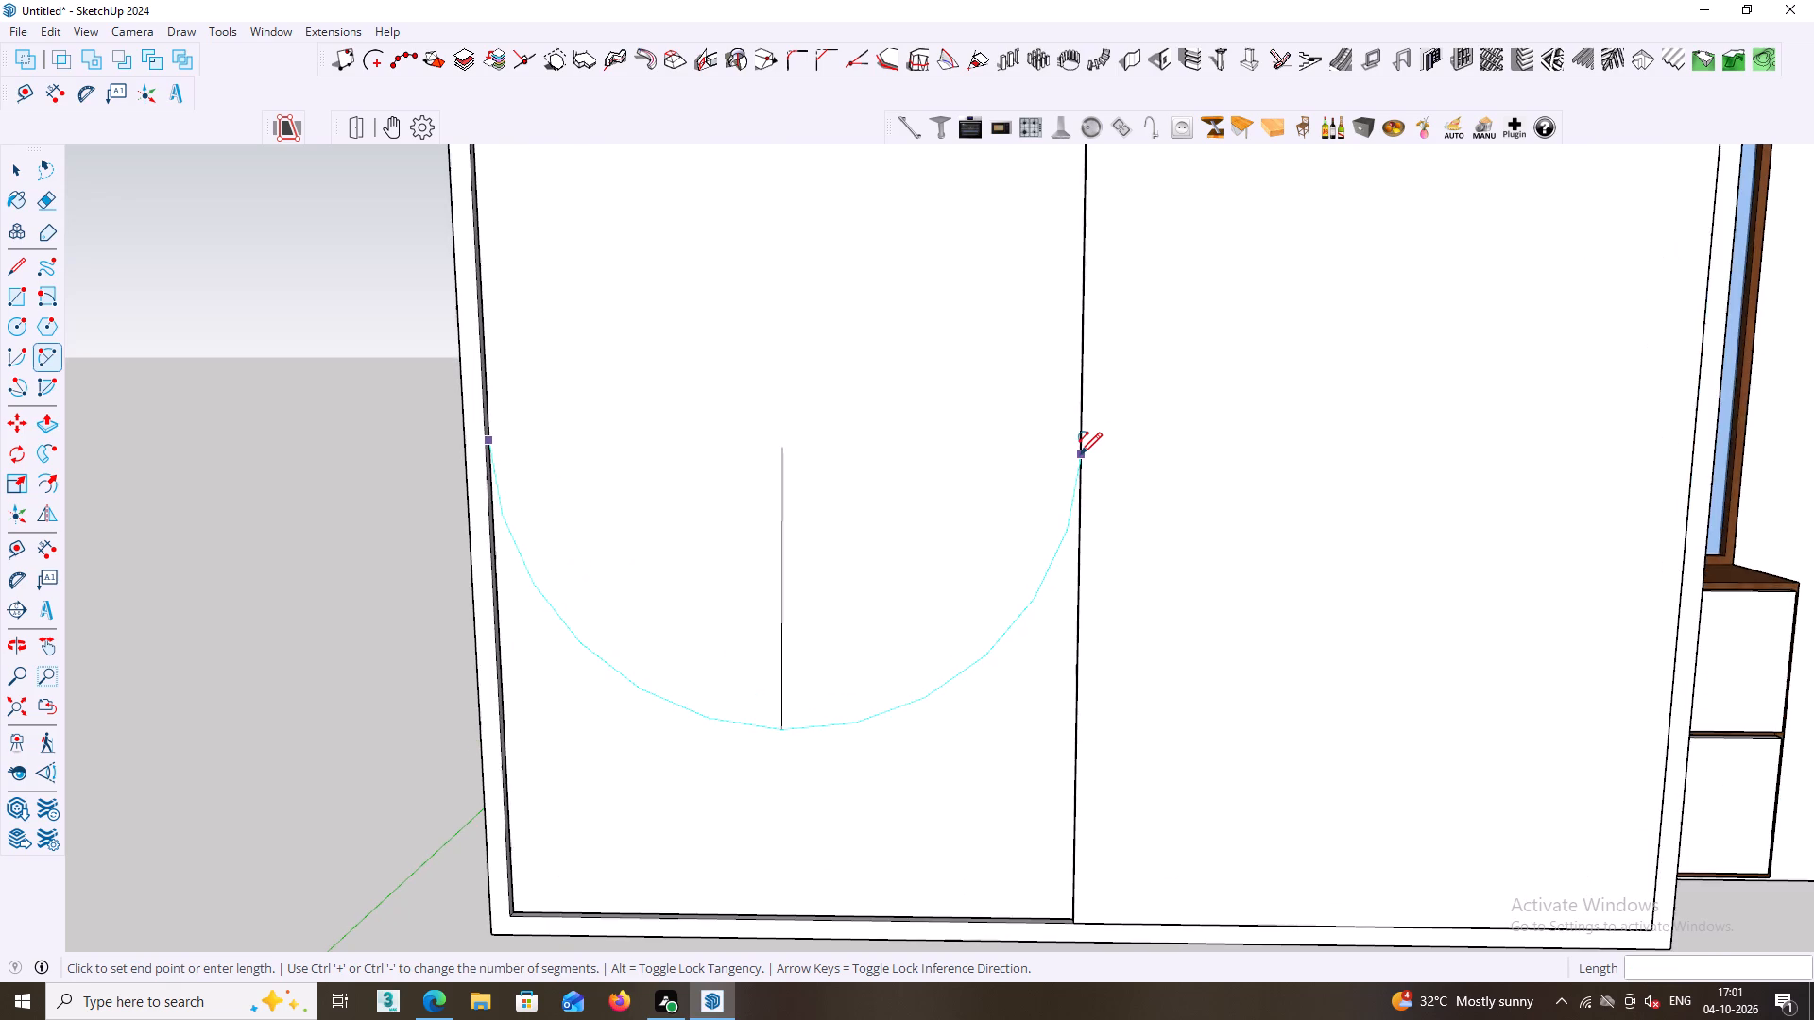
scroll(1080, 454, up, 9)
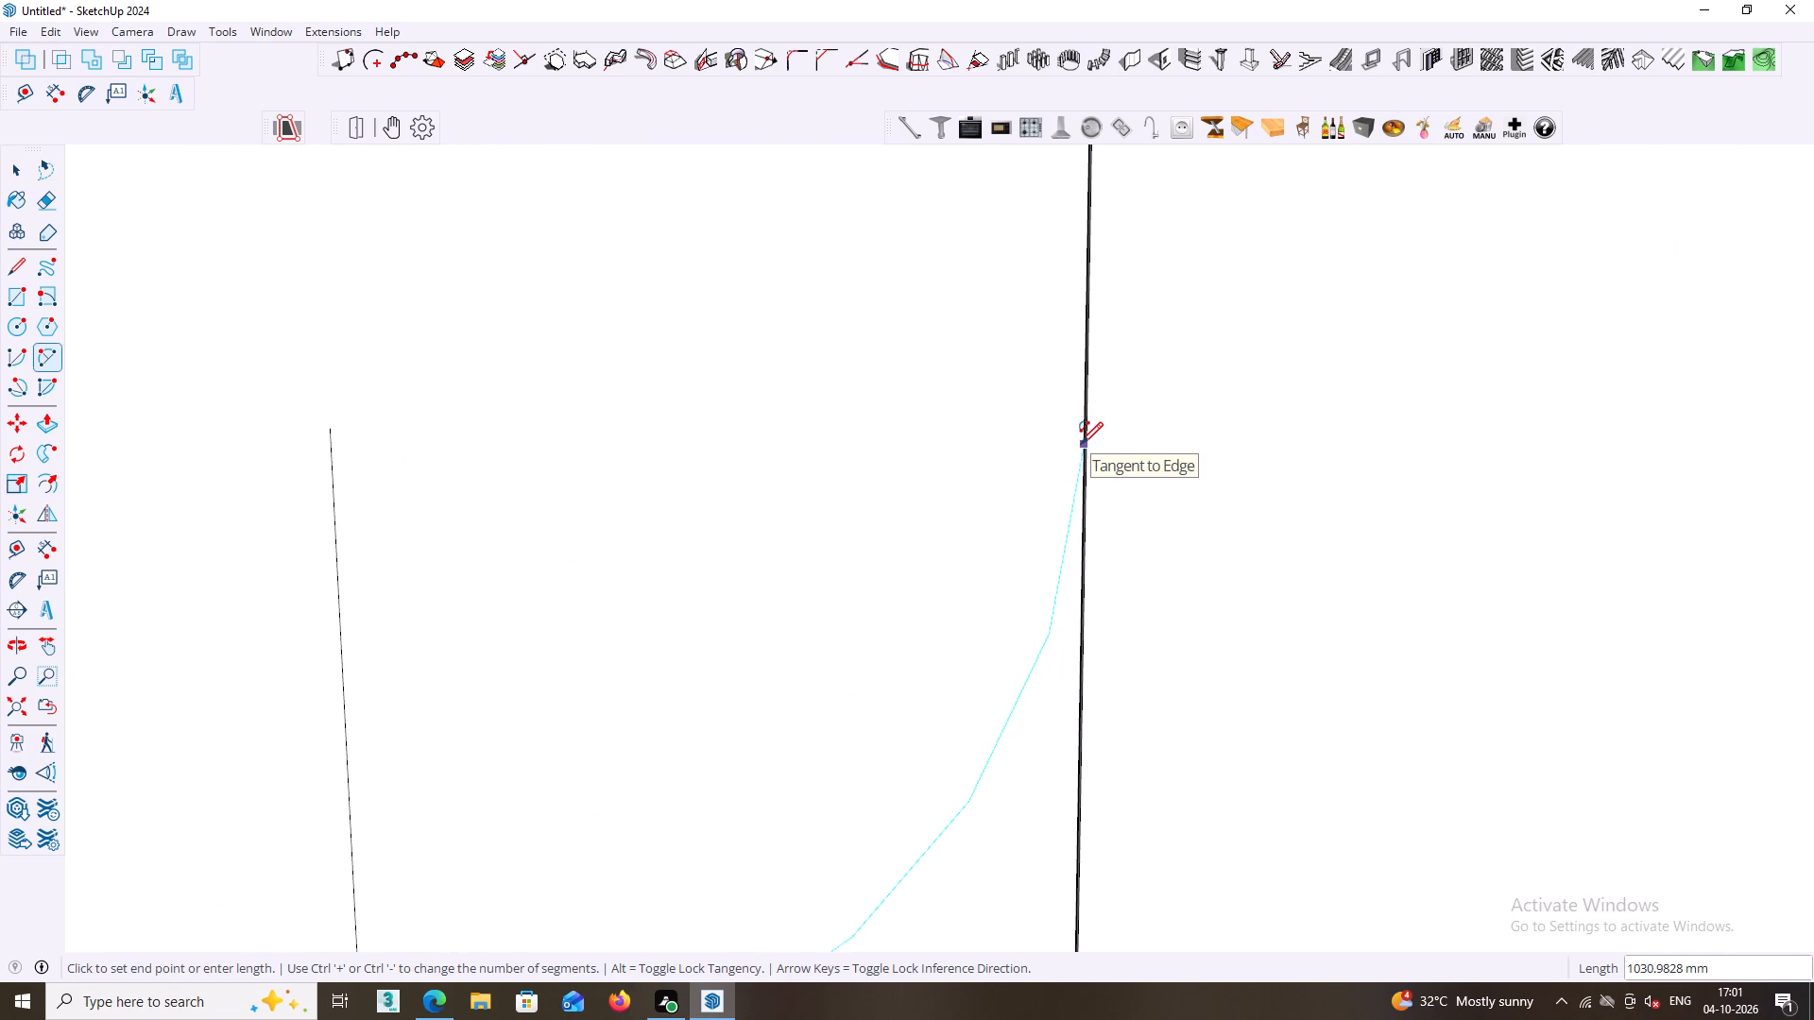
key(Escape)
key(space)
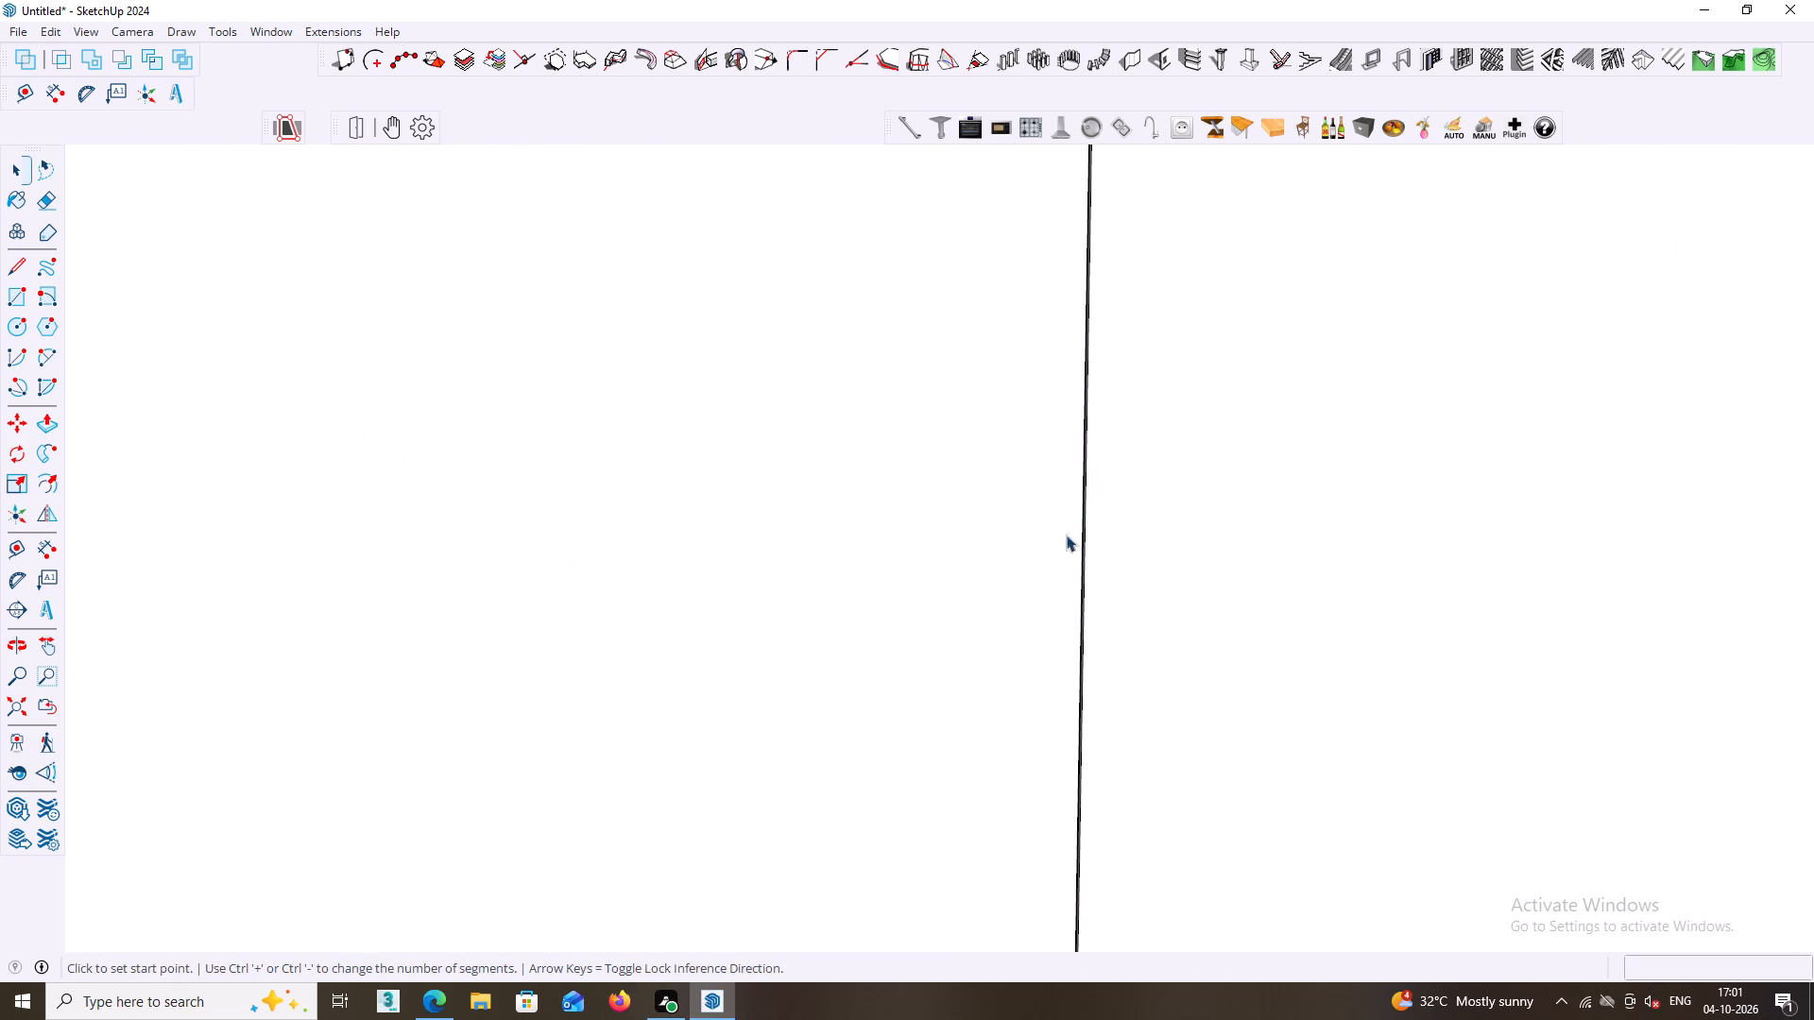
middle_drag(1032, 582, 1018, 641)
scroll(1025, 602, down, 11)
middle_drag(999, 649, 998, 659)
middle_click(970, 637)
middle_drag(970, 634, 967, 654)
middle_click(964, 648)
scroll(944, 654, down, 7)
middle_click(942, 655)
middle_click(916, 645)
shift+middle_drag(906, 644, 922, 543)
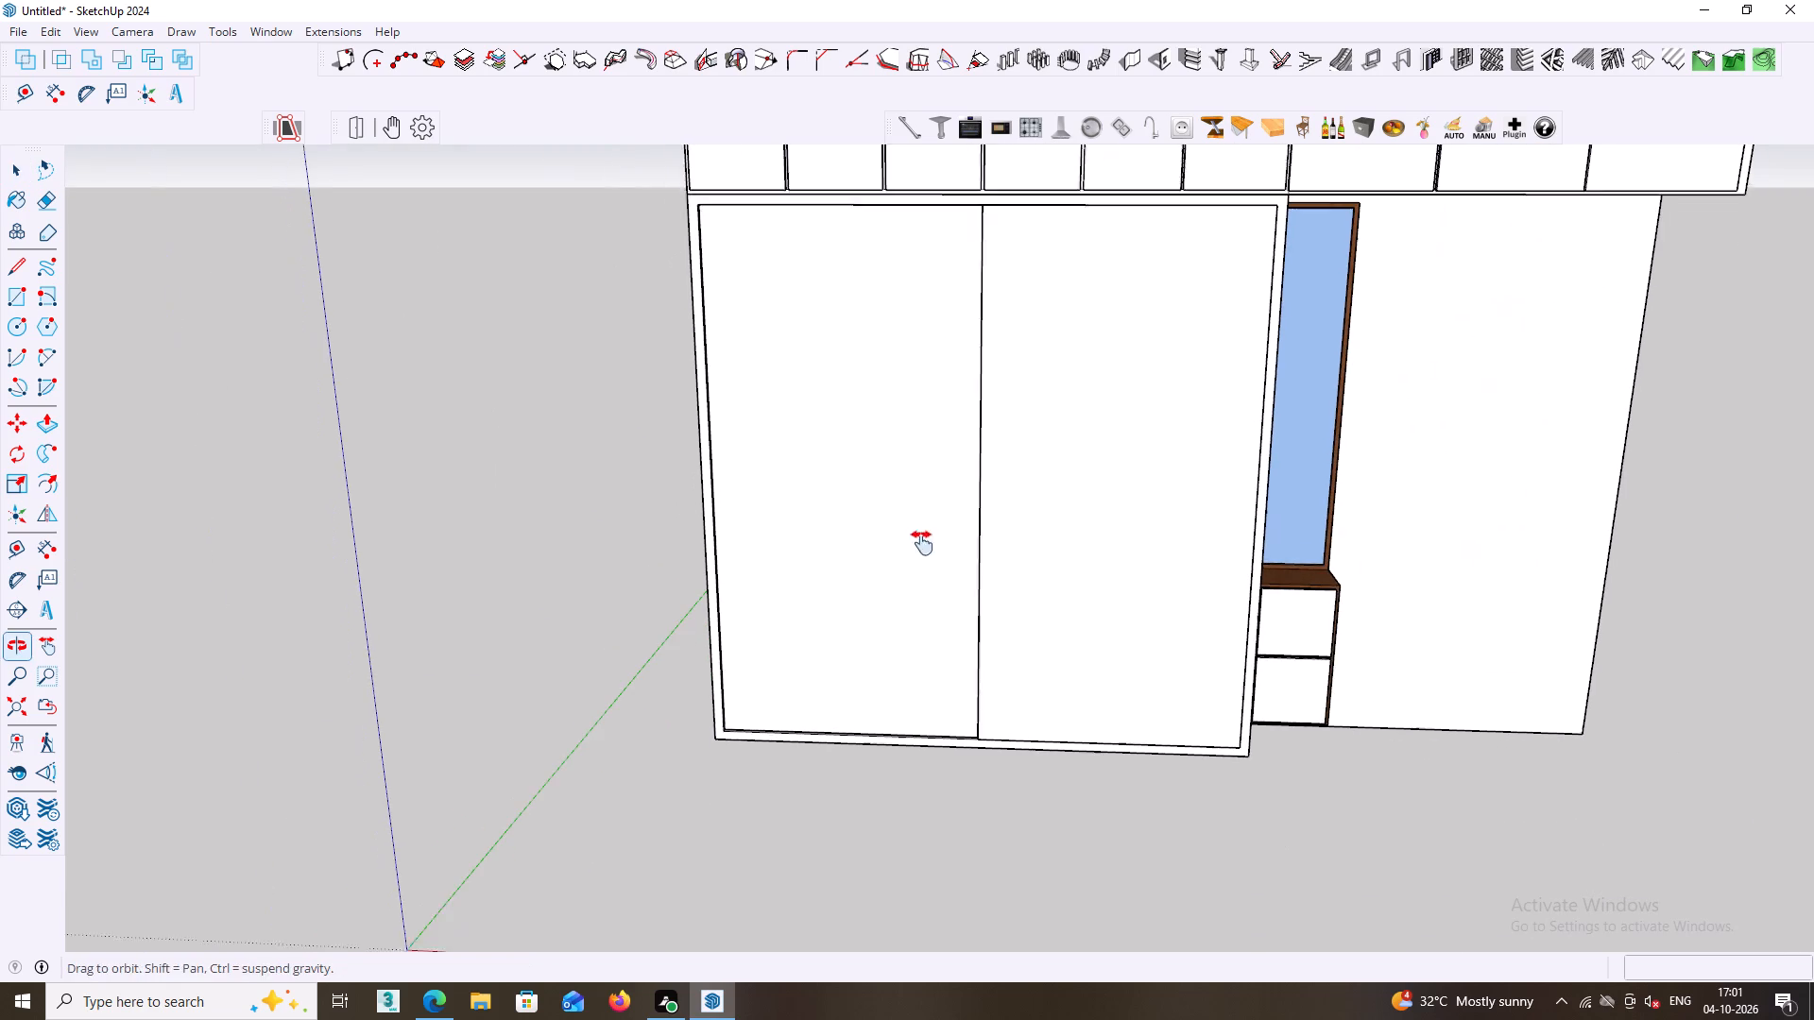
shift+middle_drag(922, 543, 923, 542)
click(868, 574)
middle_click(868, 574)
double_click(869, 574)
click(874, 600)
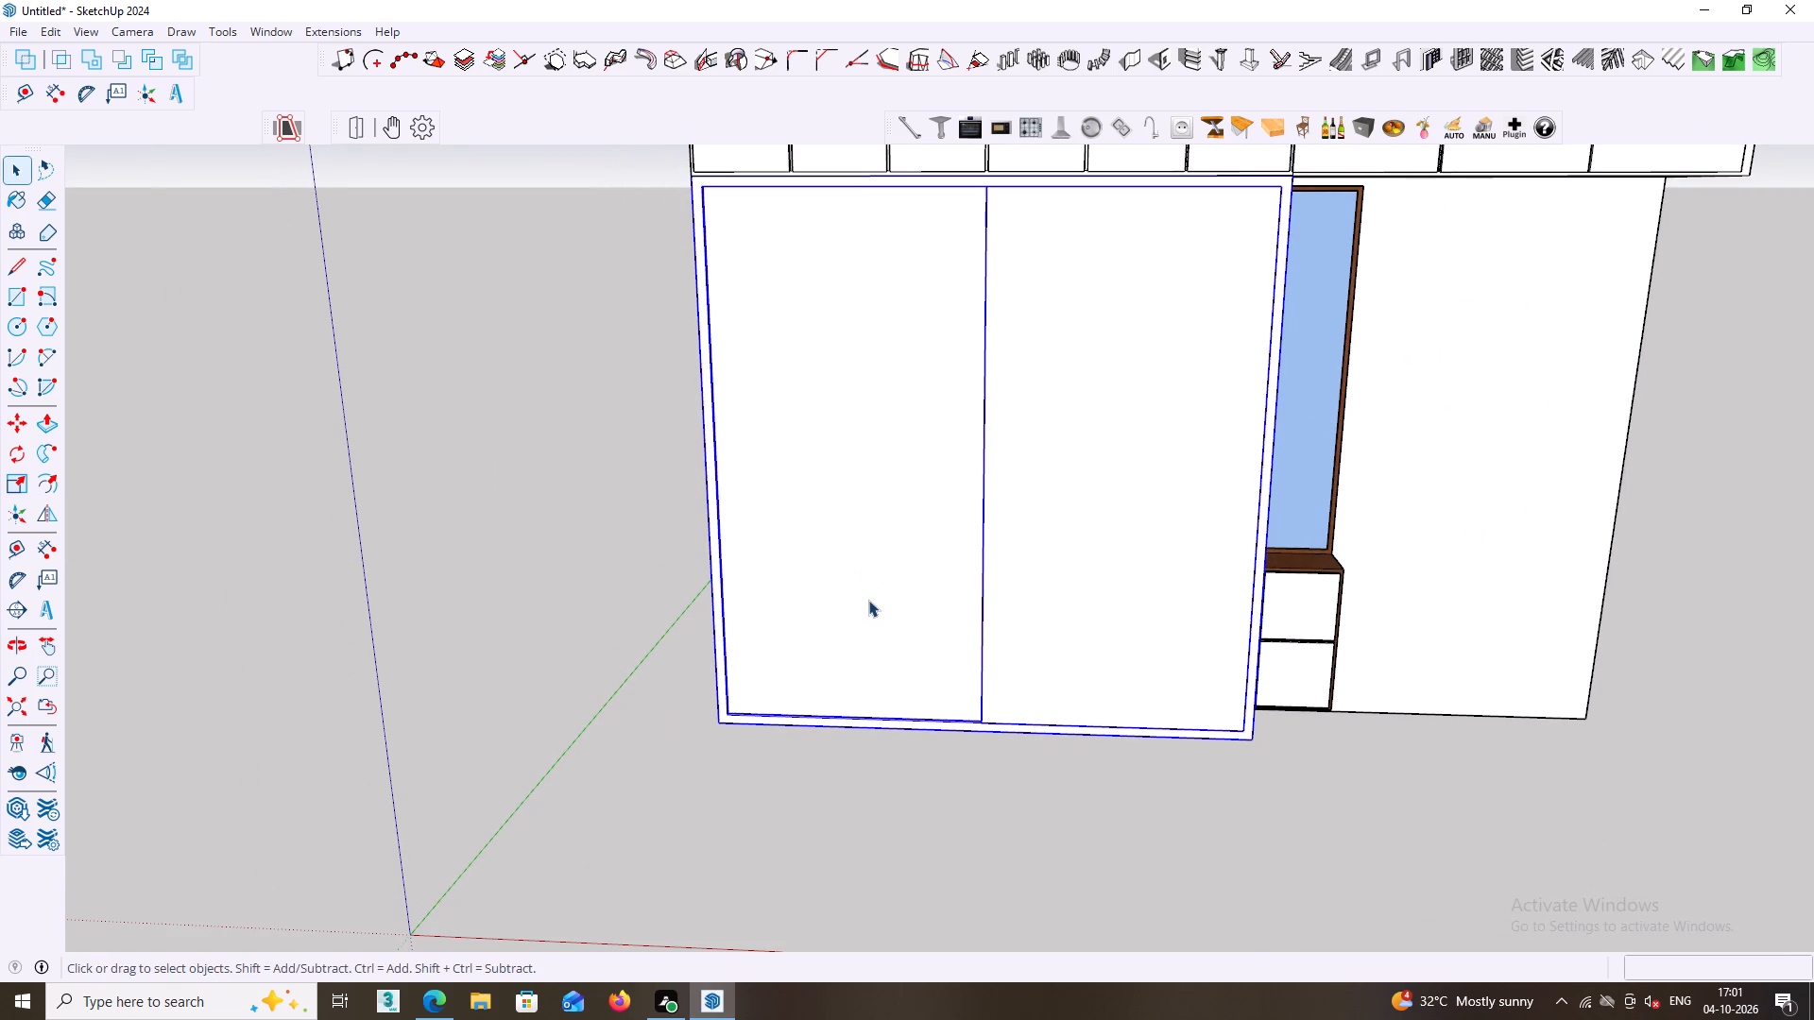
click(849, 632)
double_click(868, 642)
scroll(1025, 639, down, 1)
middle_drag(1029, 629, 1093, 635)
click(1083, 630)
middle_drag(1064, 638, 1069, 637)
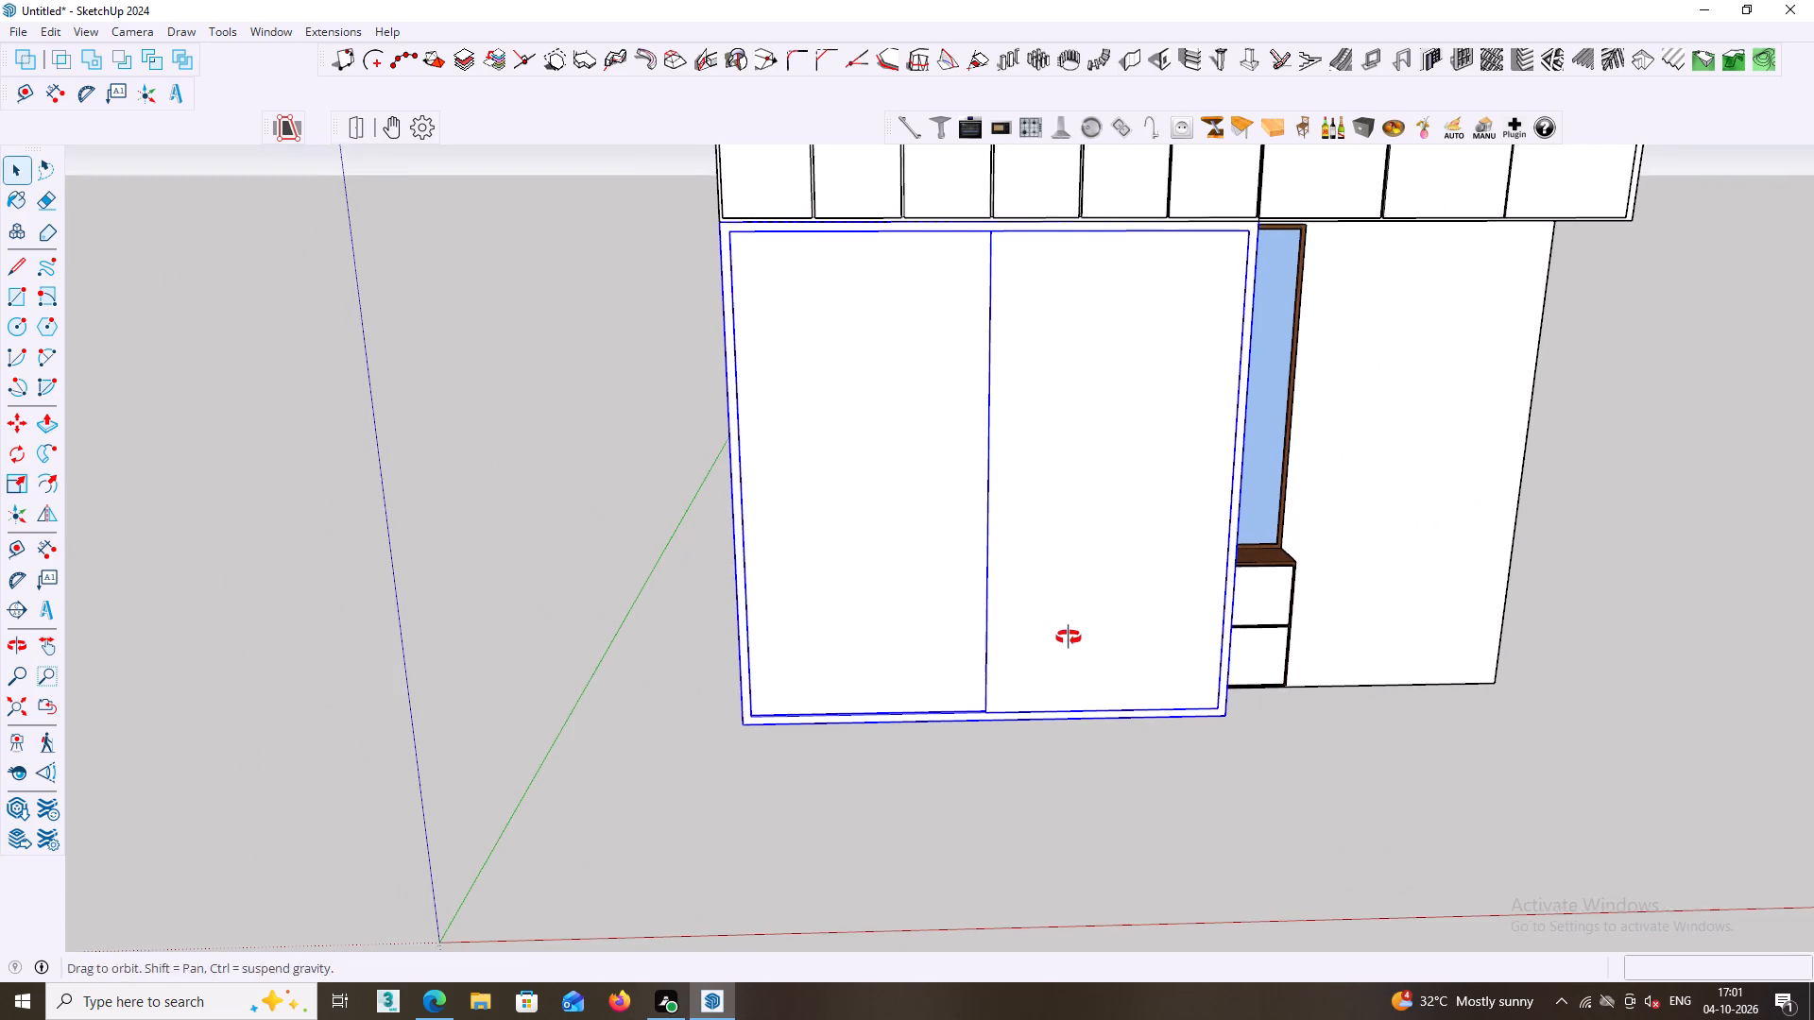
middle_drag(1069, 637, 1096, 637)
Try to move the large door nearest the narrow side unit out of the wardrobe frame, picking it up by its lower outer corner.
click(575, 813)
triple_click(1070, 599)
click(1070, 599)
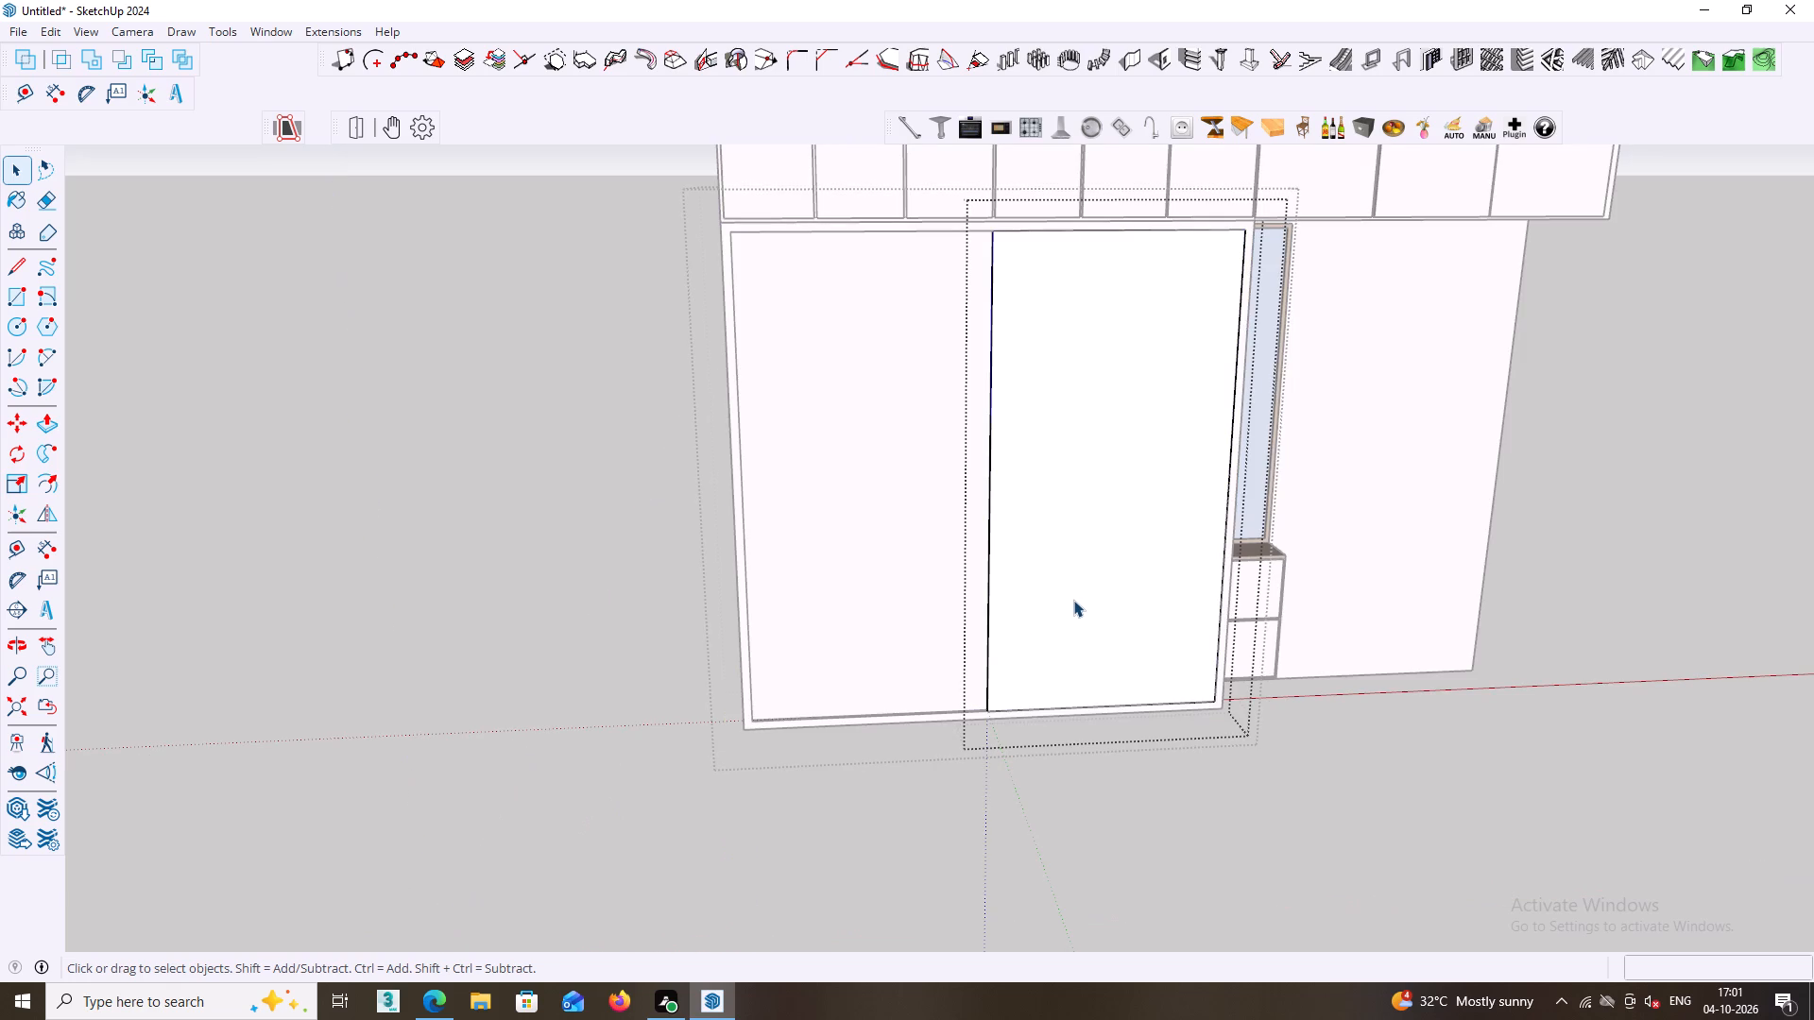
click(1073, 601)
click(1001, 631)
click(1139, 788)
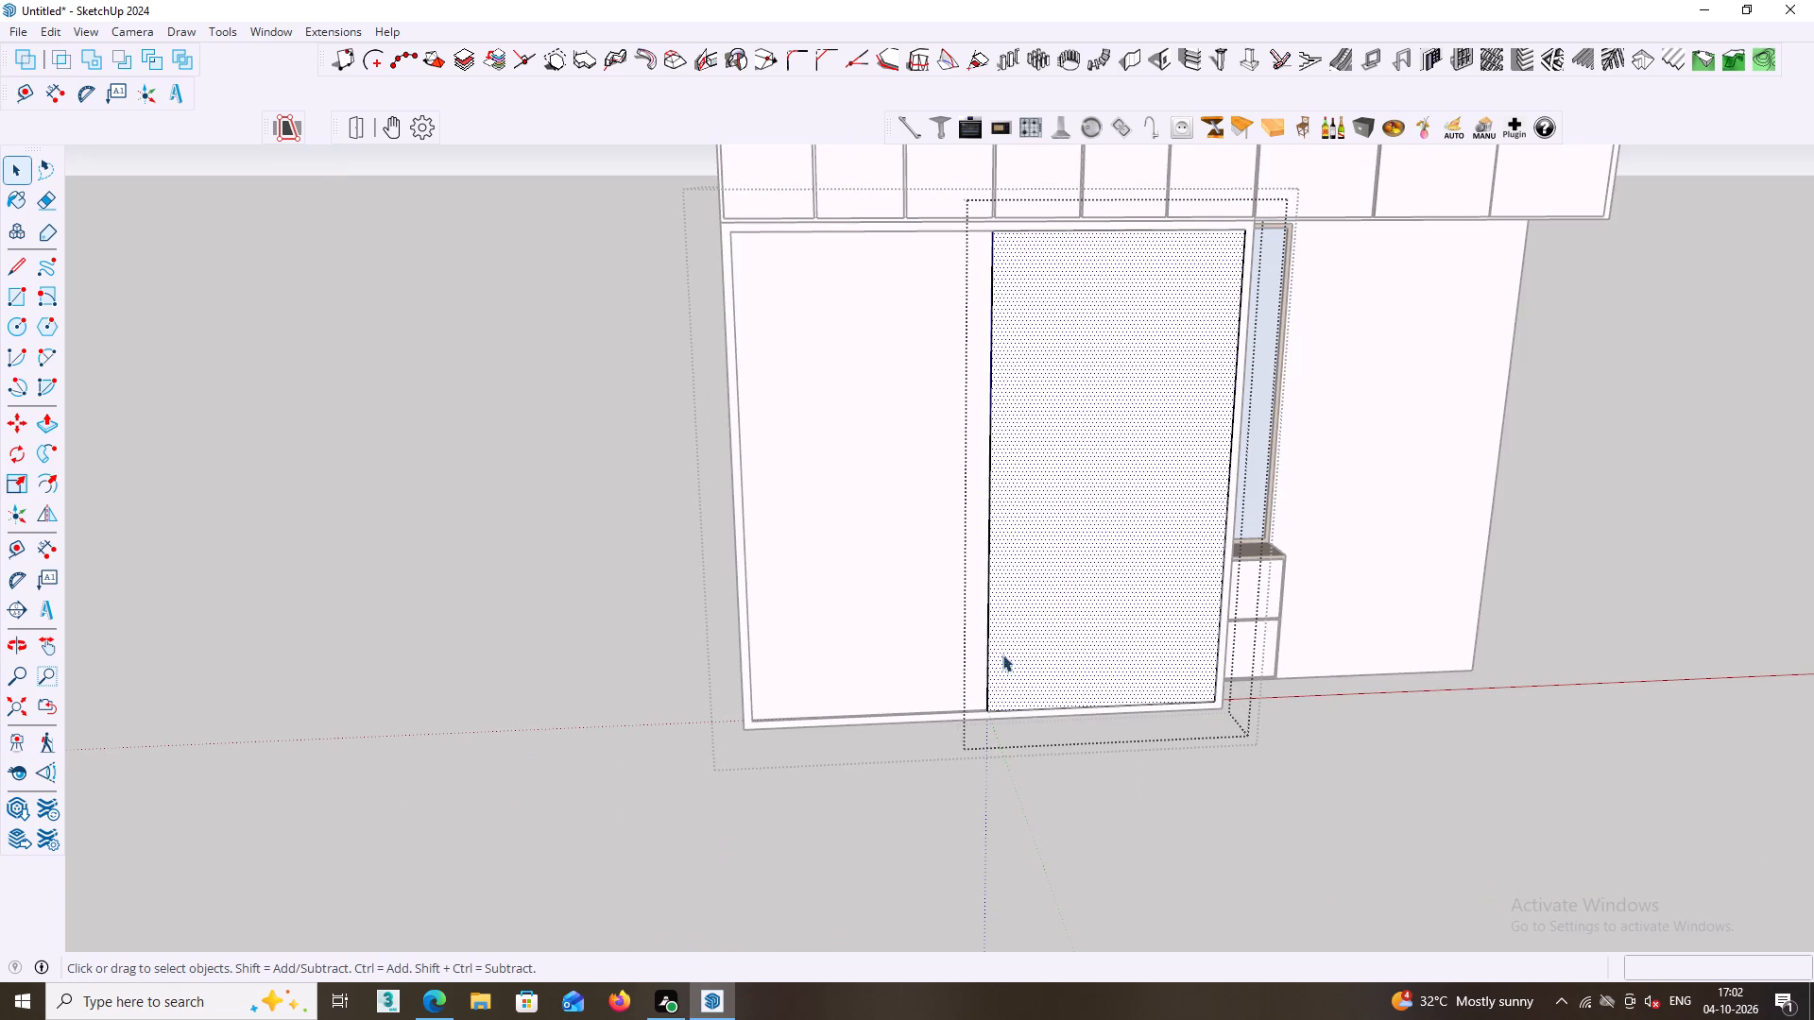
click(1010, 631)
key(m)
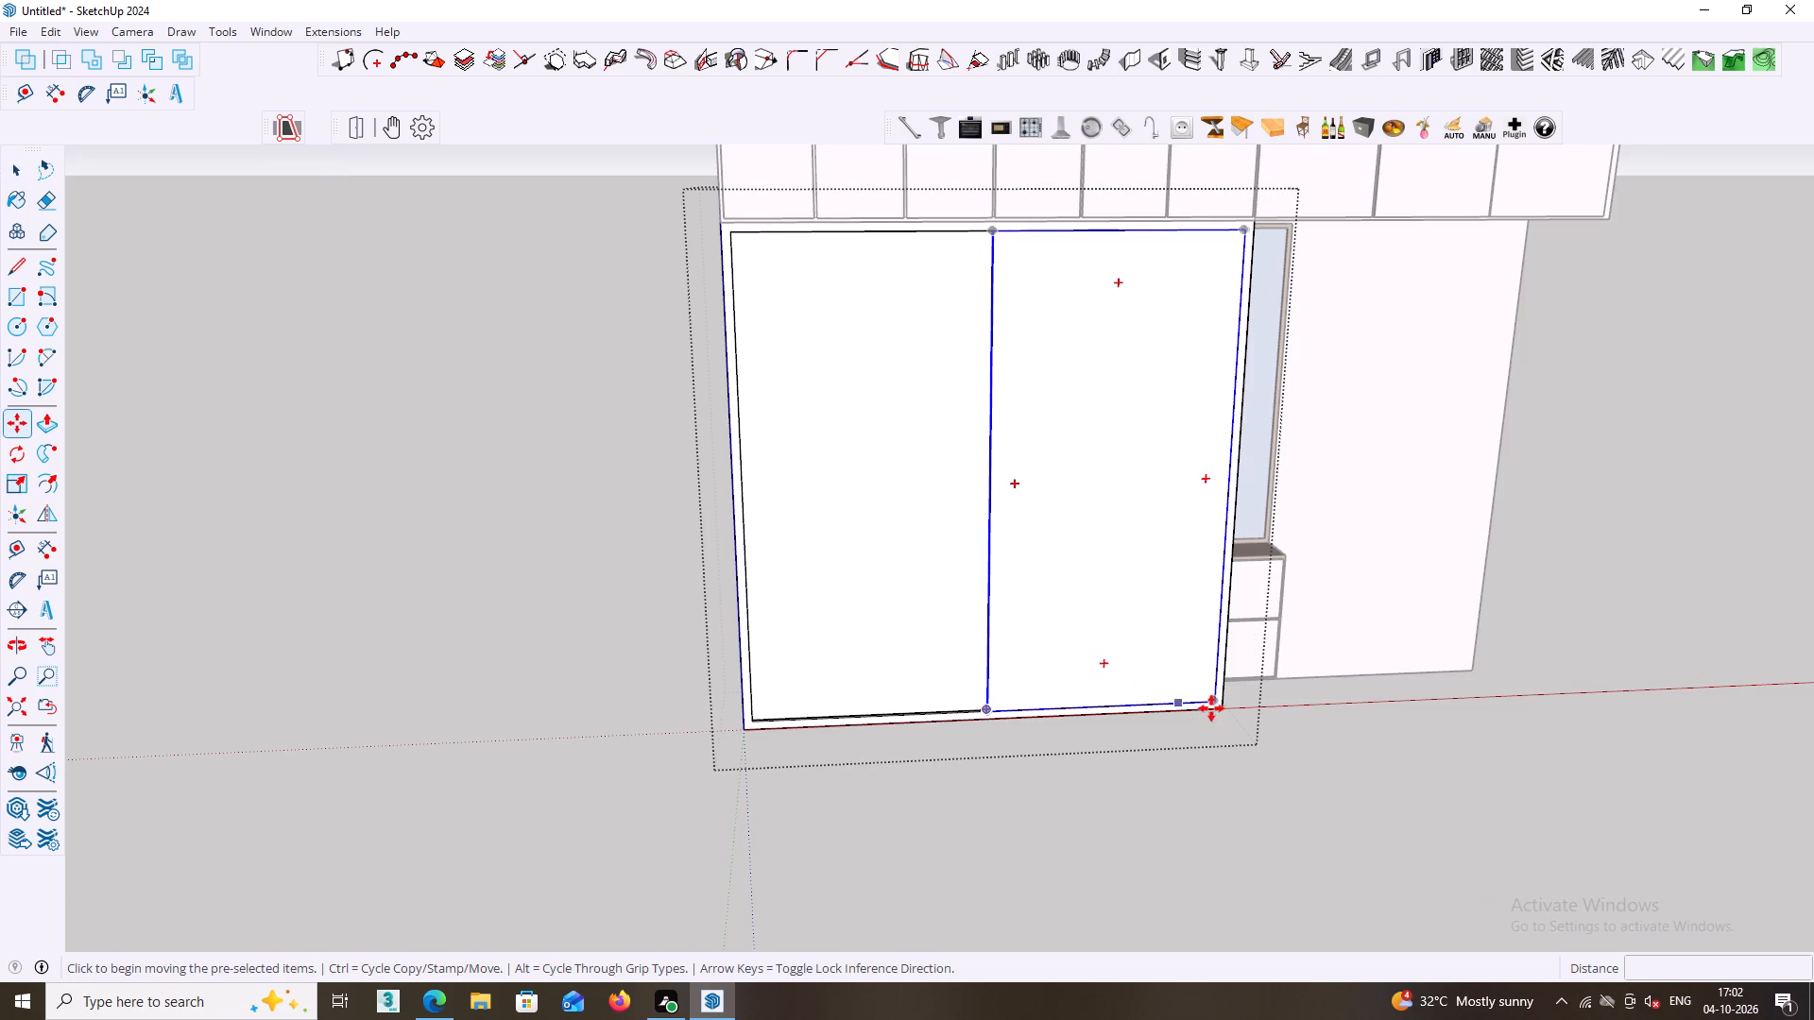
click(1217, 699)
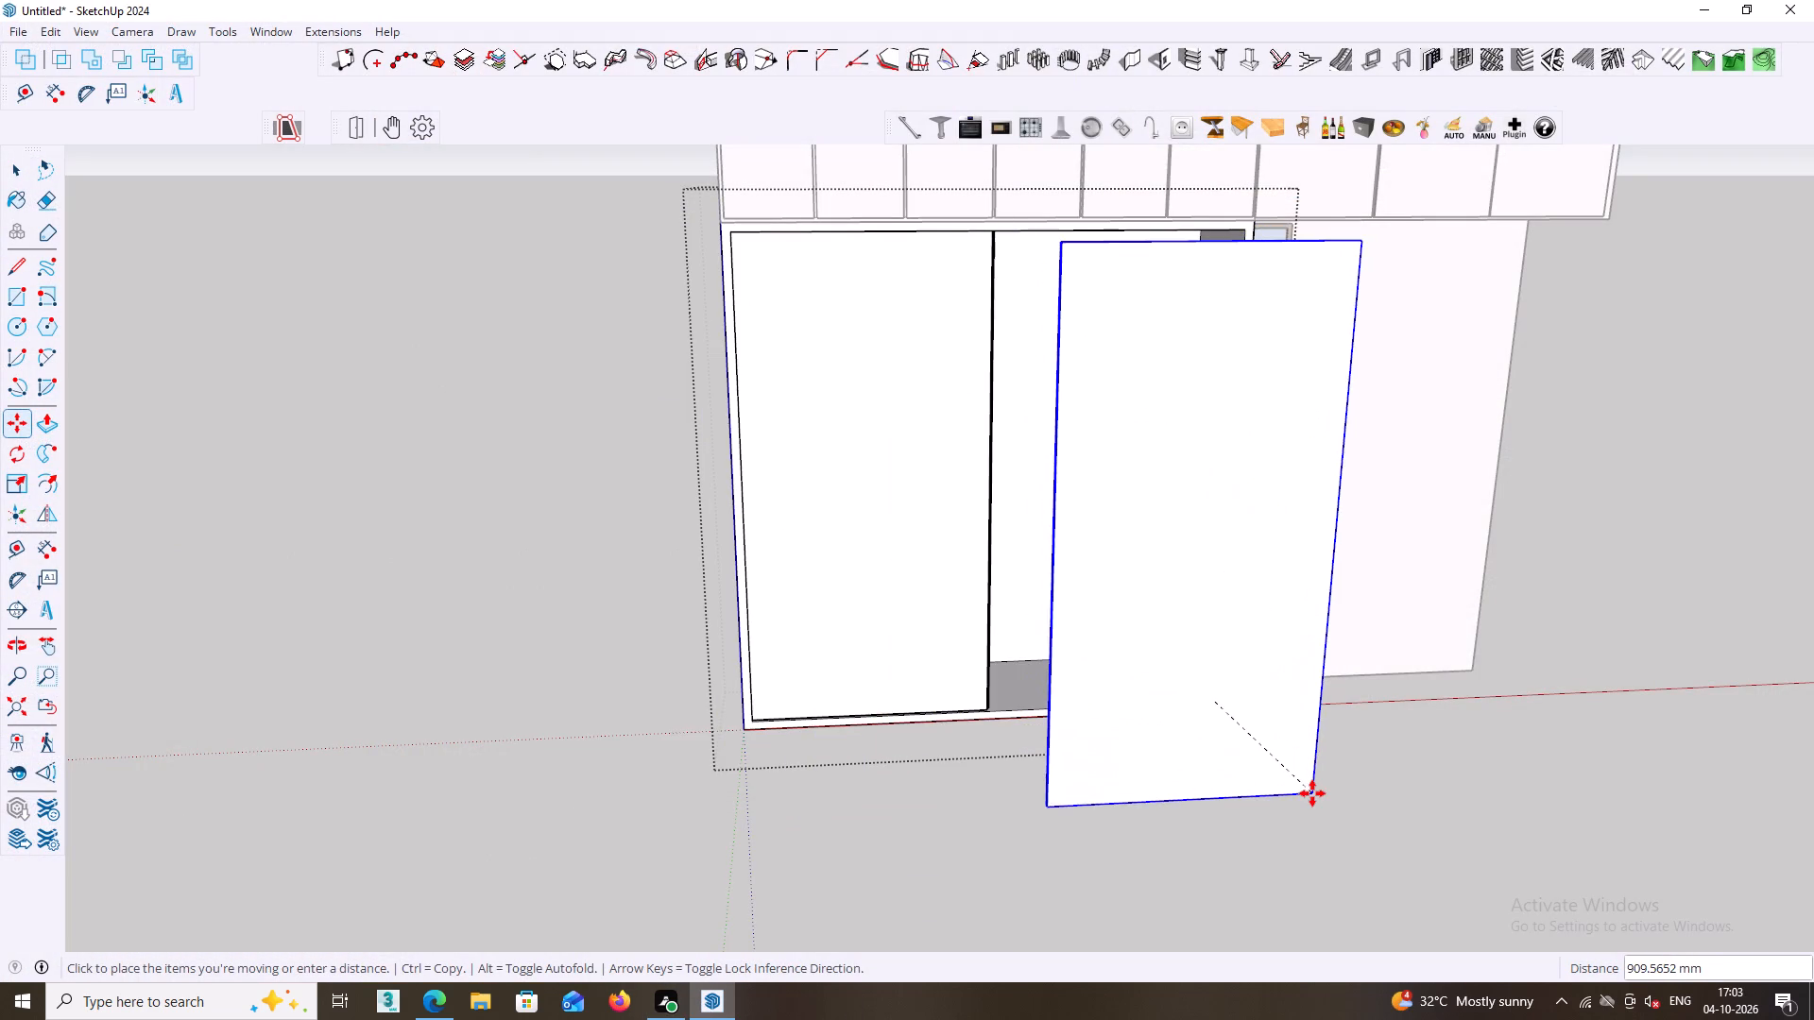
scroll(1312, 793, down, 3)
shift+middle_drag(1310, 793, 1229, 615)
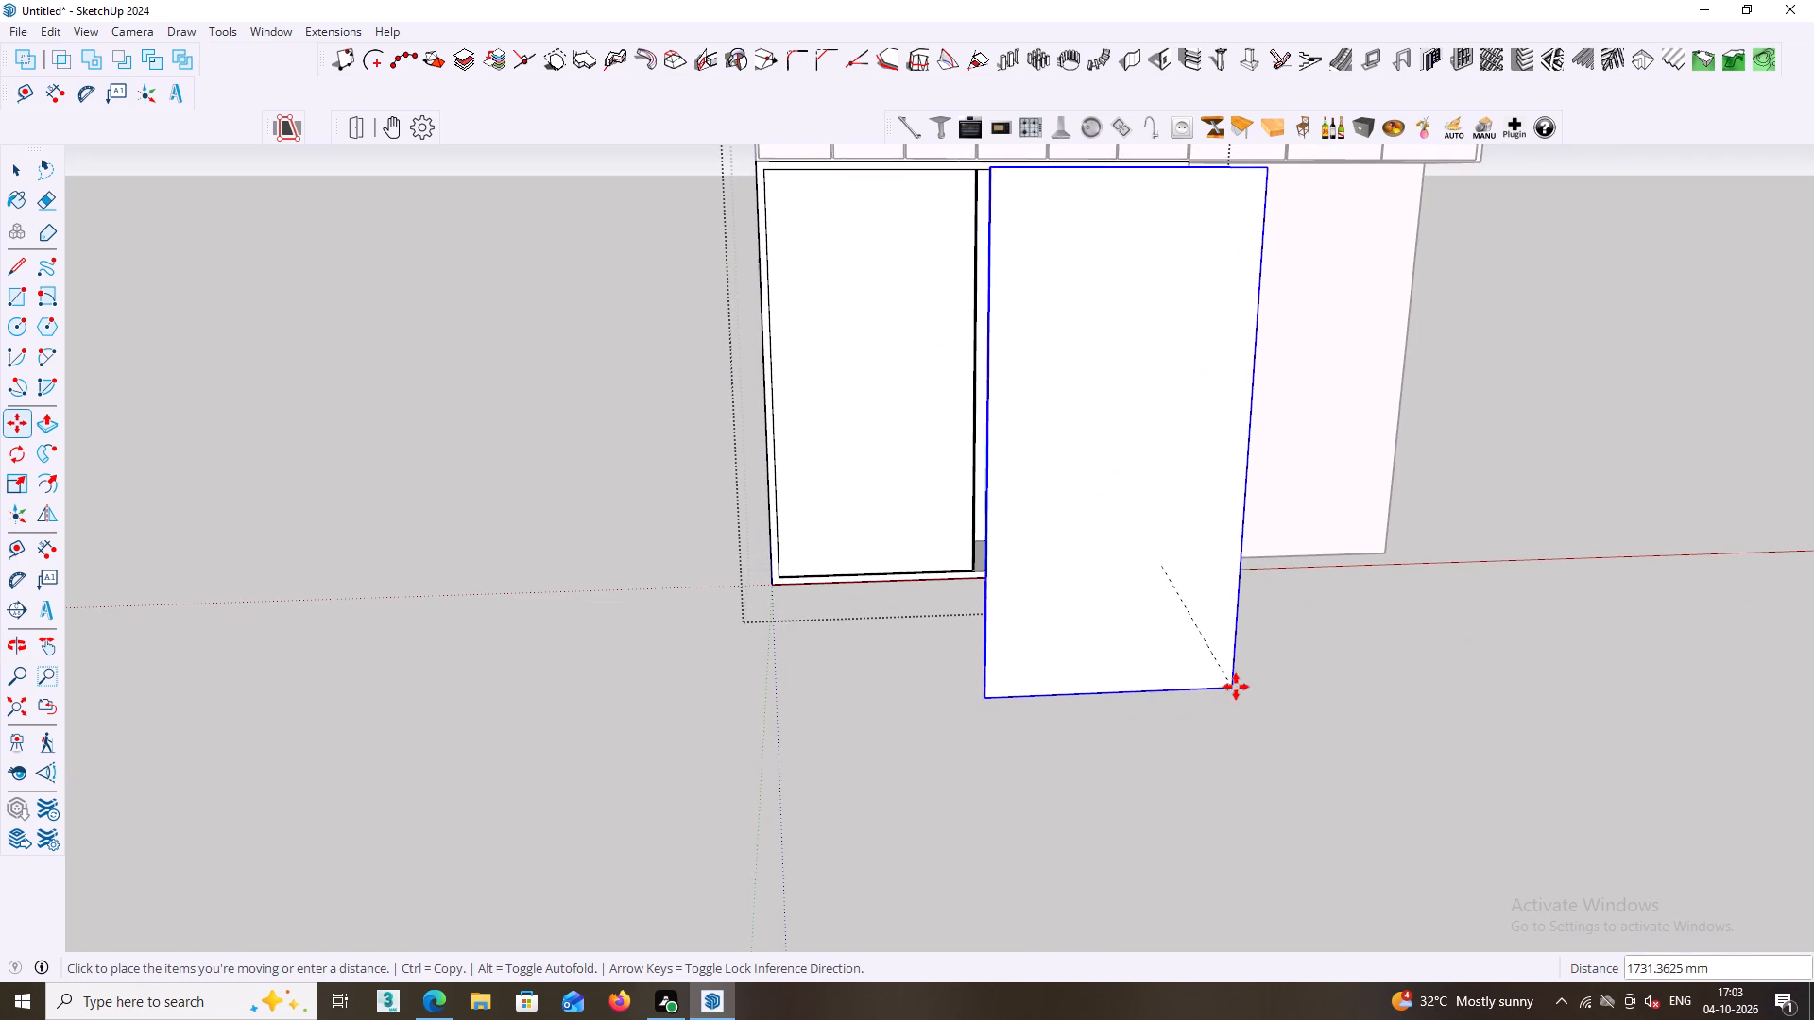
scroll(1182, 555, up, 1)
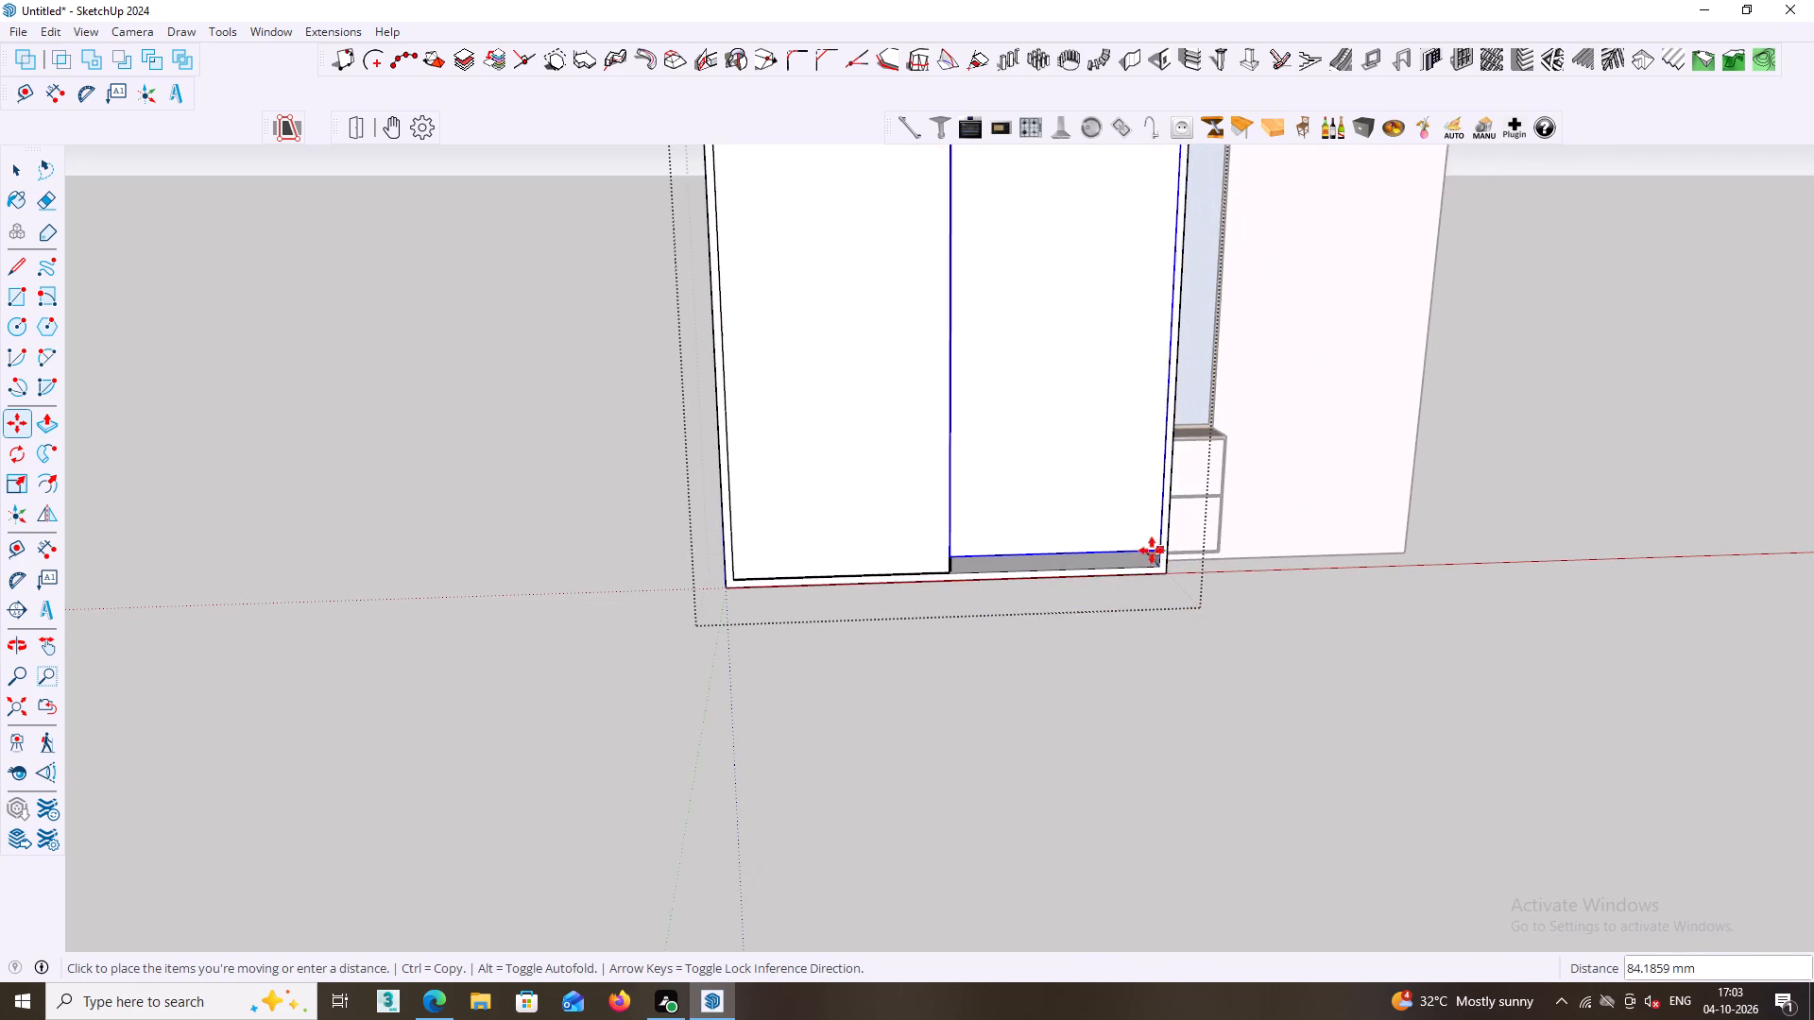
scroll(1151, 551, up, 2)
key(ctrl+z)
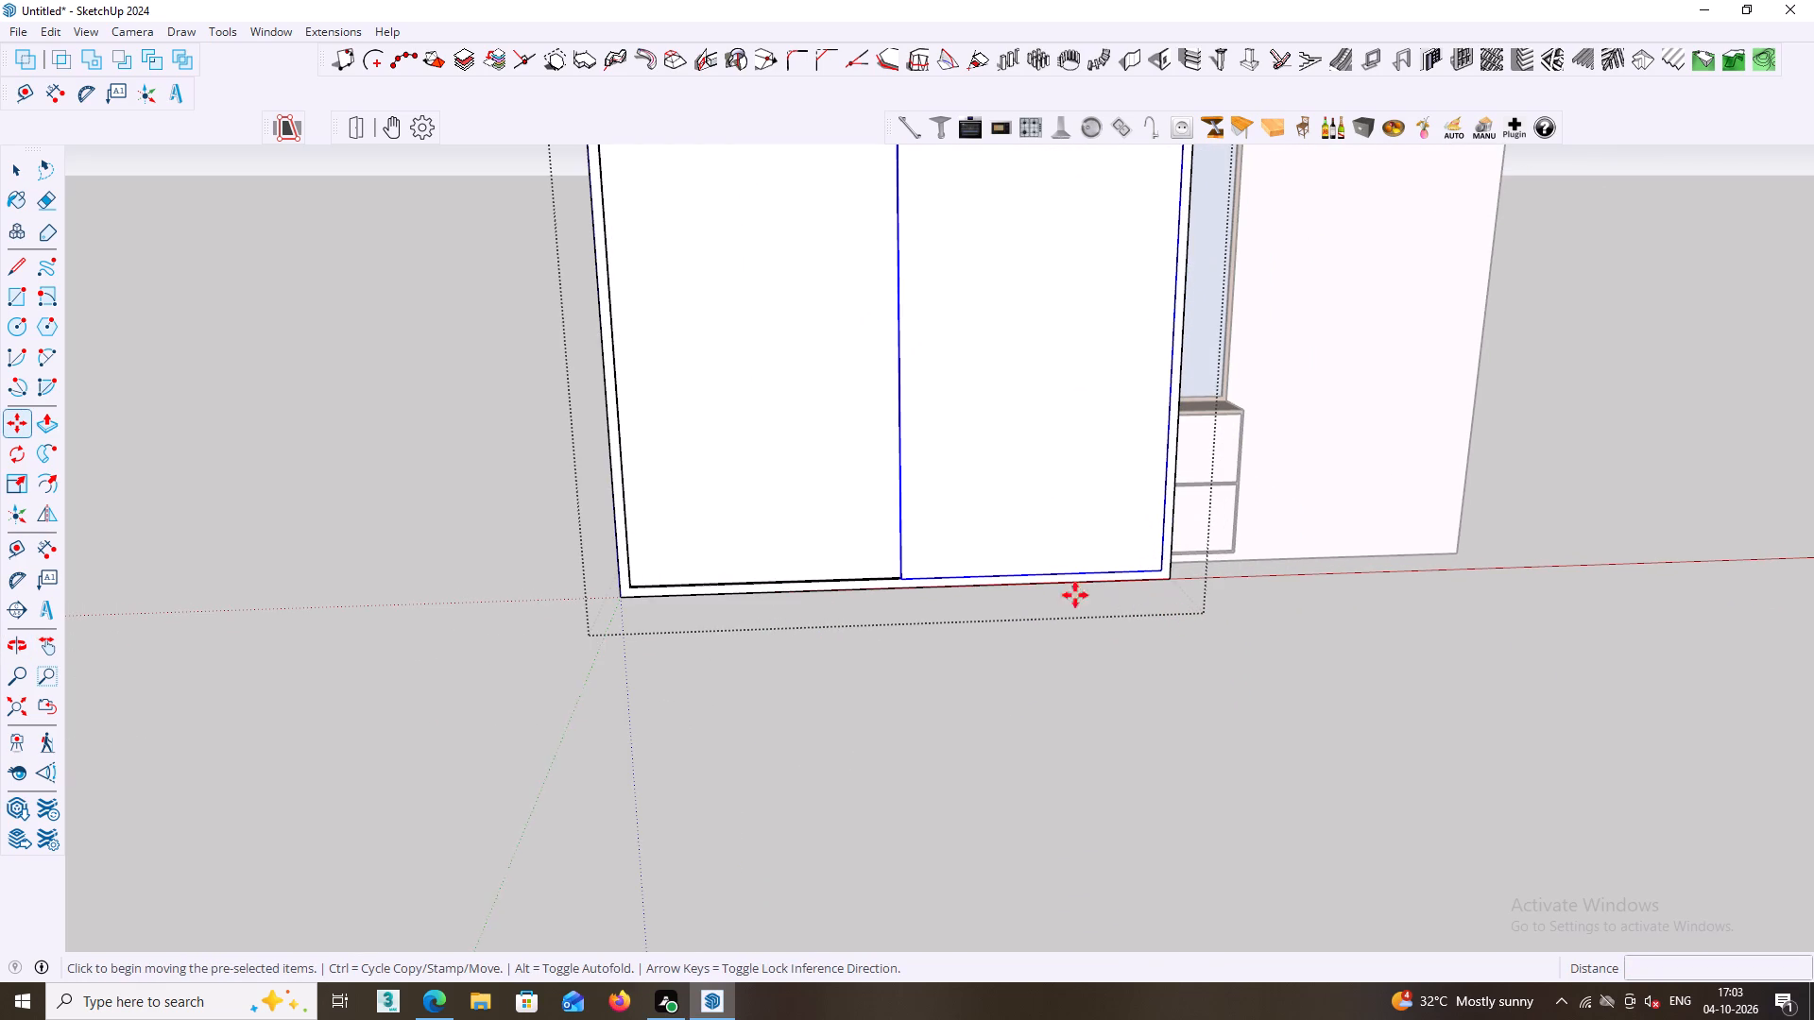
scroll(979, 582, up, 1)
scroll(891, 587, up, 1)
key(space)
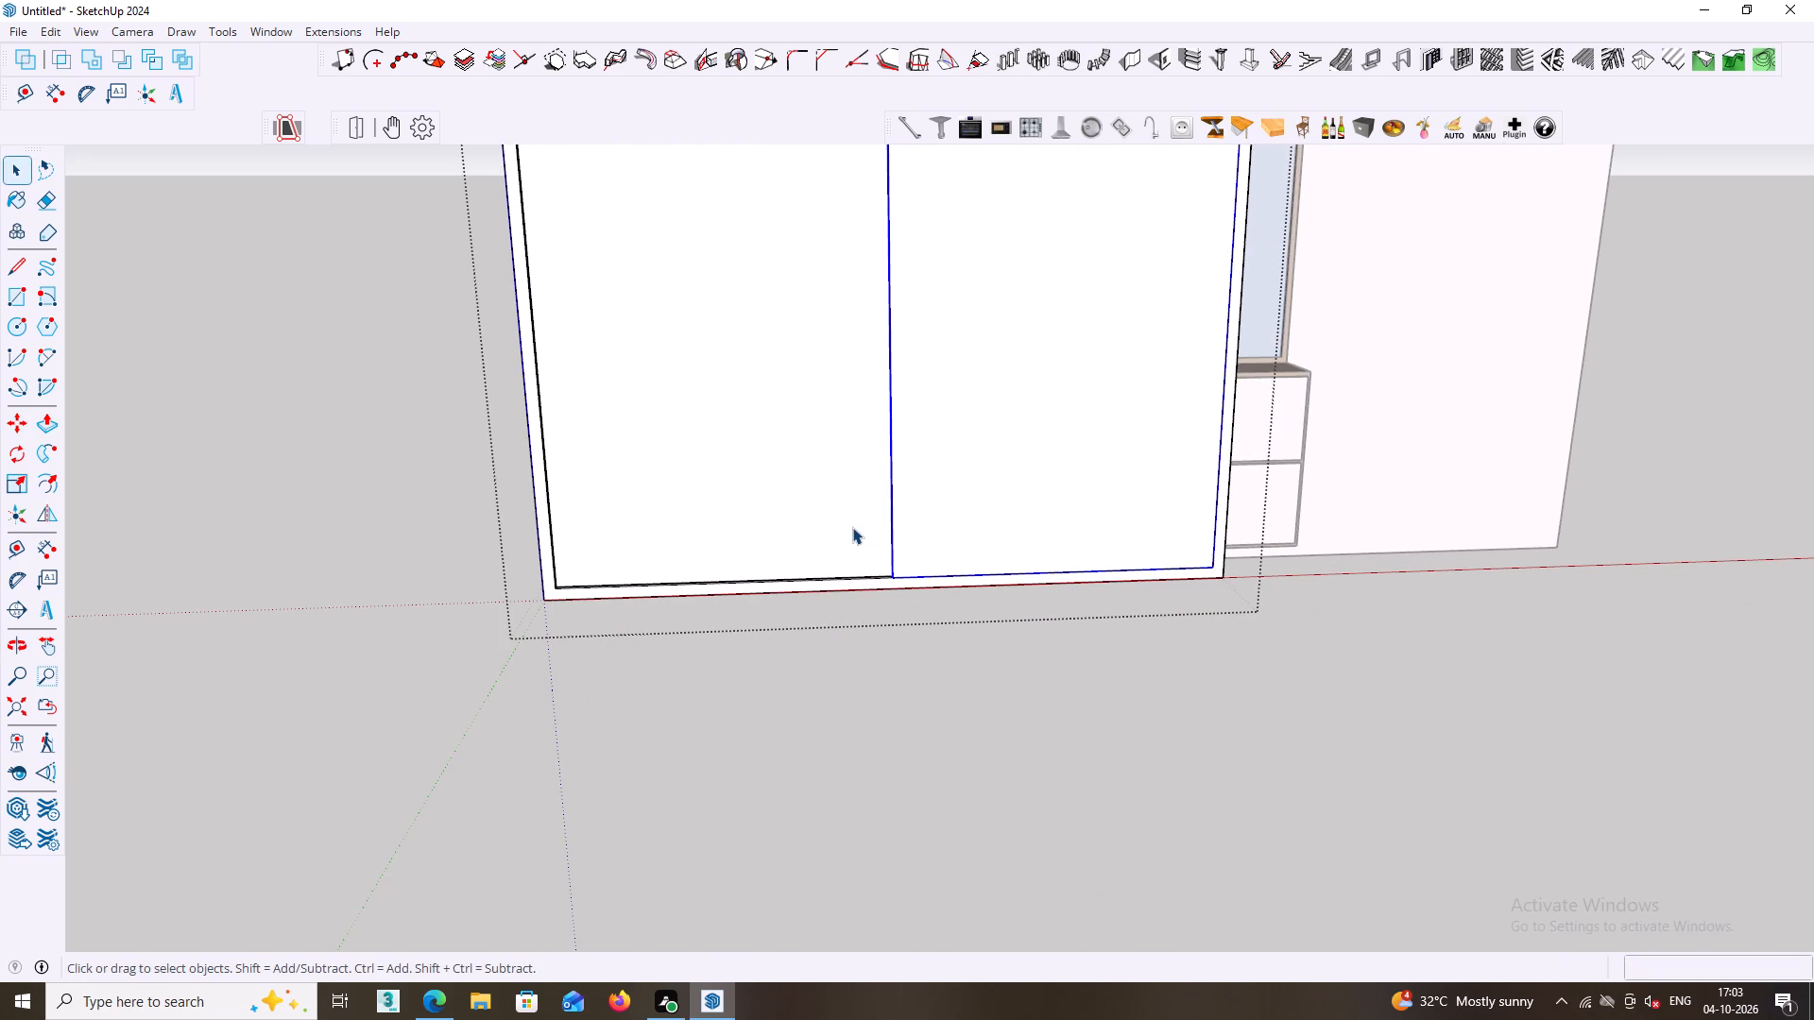
Leave the wardrobe group and examine the two large doors, overhead cabinets and side unit from the front and at an angle.
scroll(867, 537, down, 3)
middle_drag(875, 515, 904, 641)
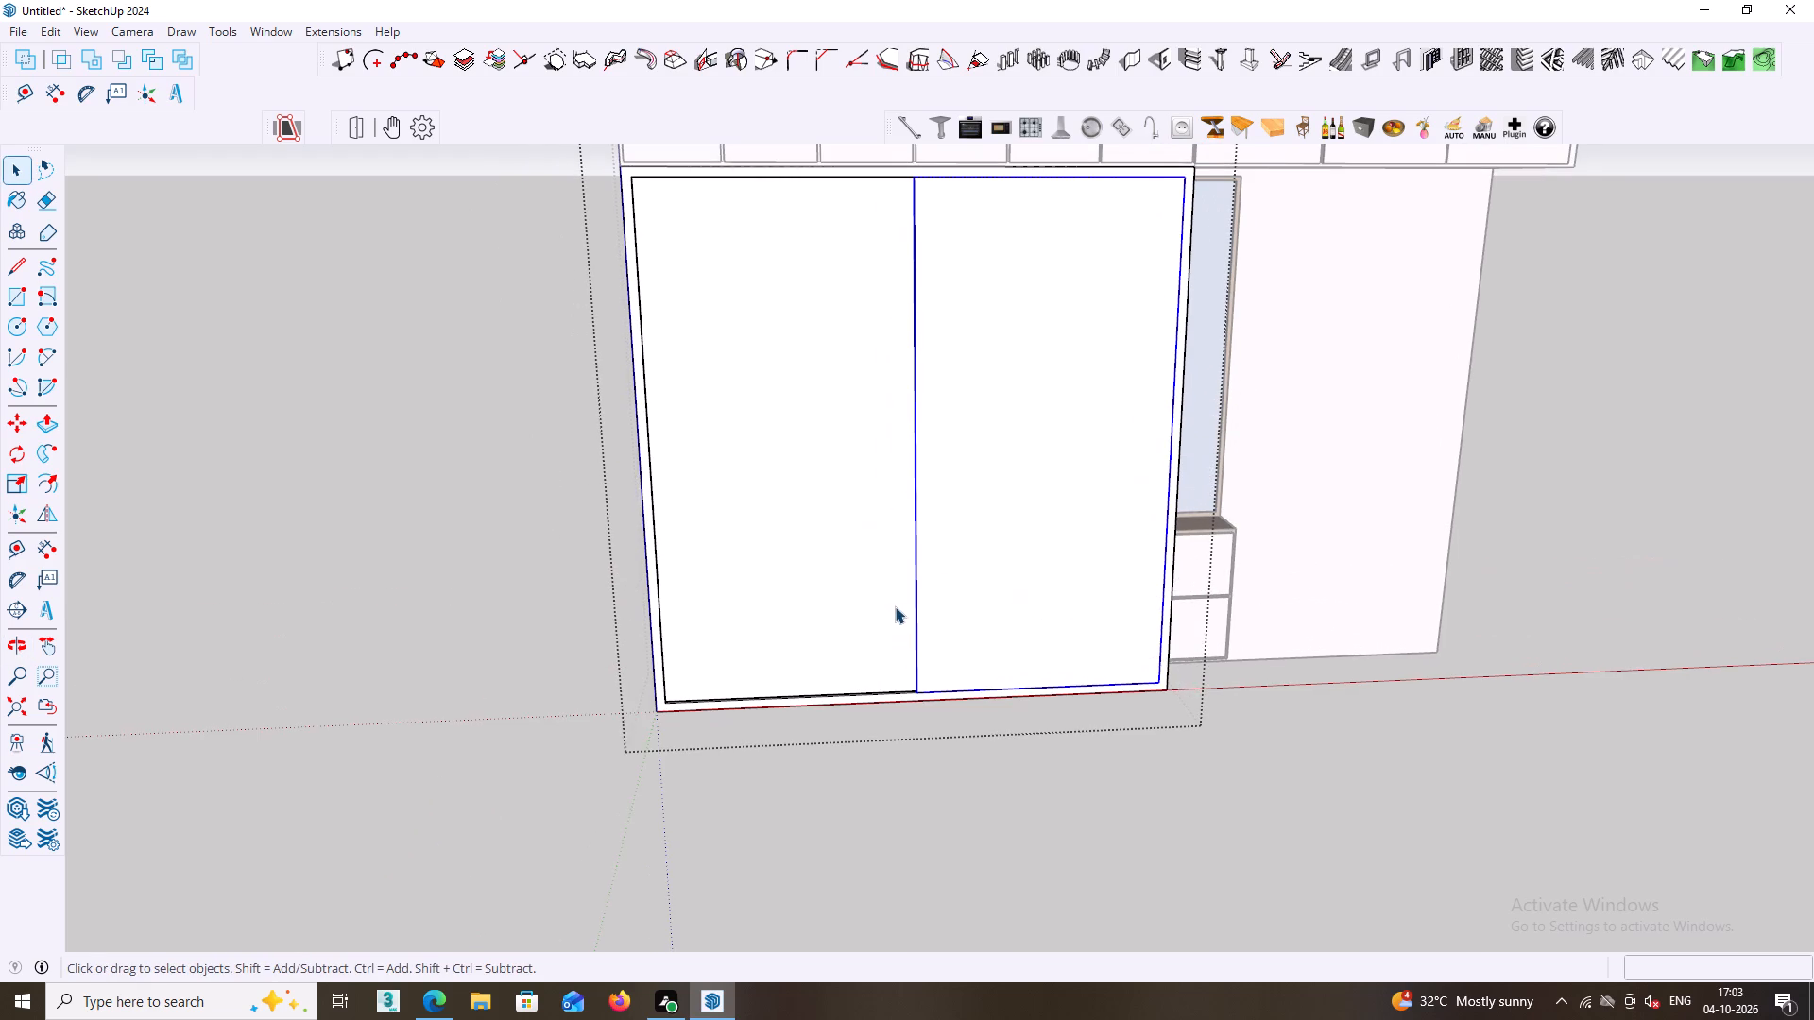
scroll(896, 604, up, 1)
shift+middle_drag(896, 604, 936, 629)
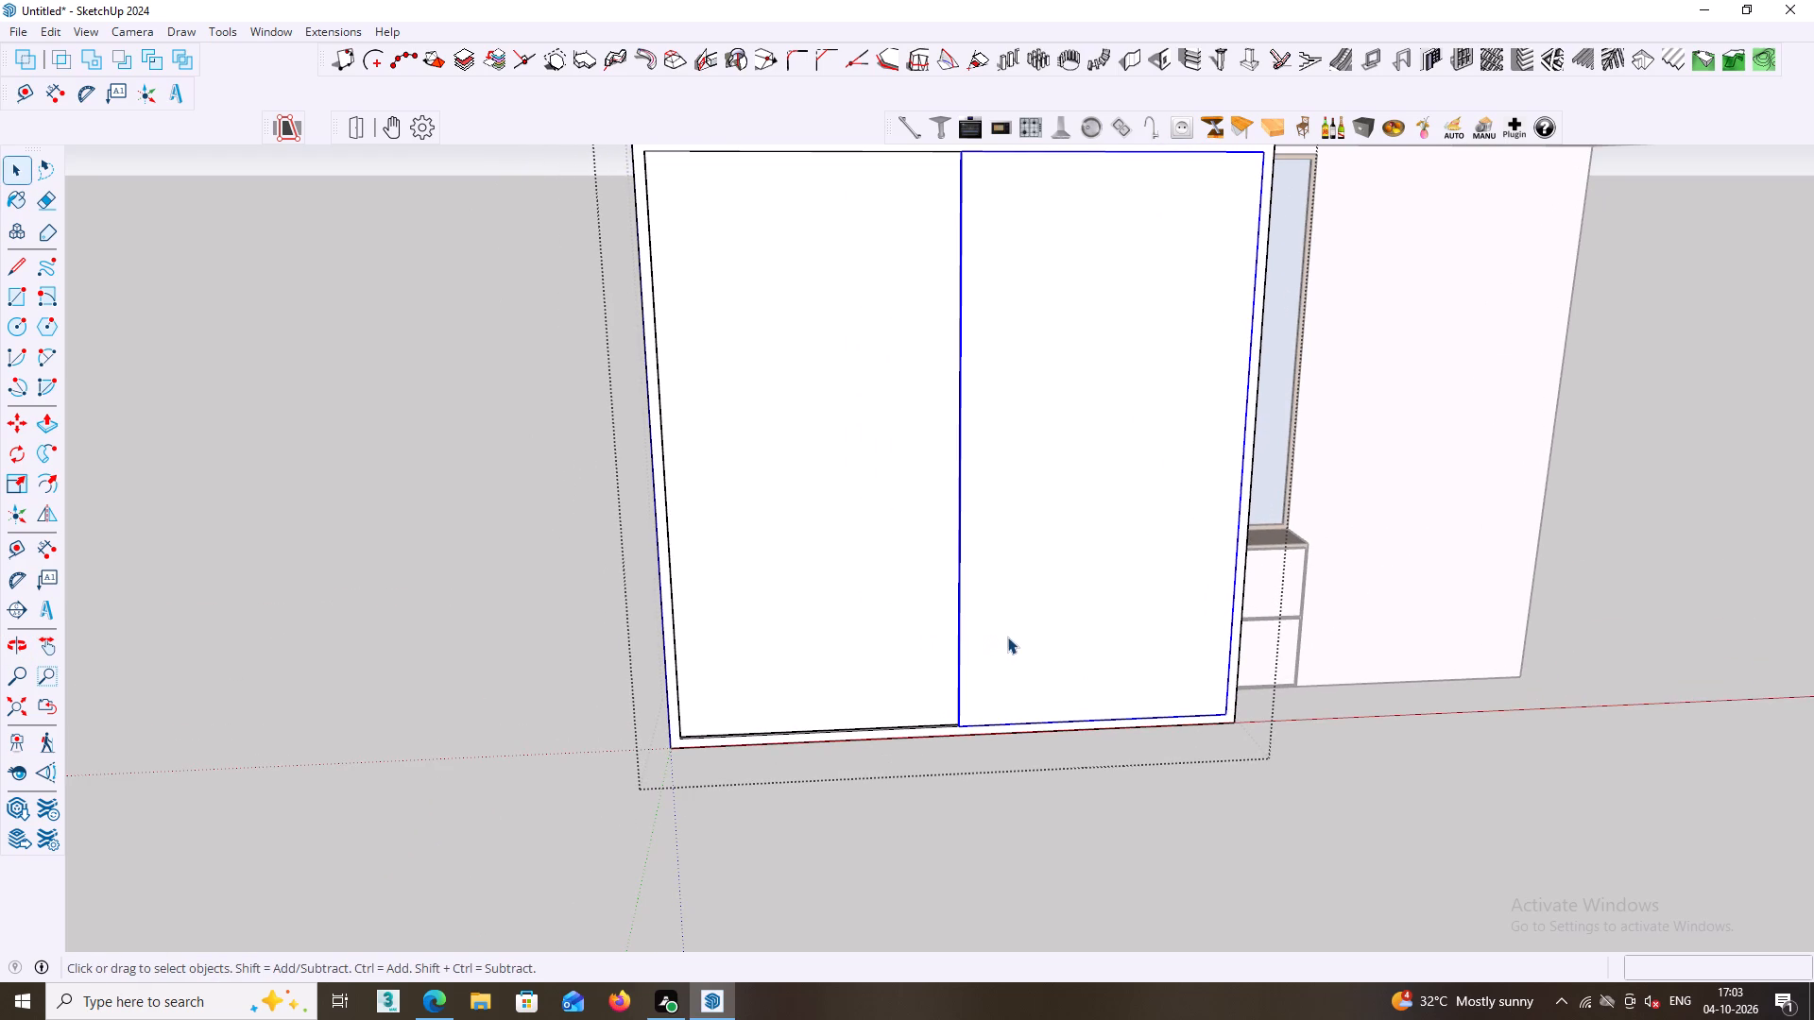
click(857, 859)
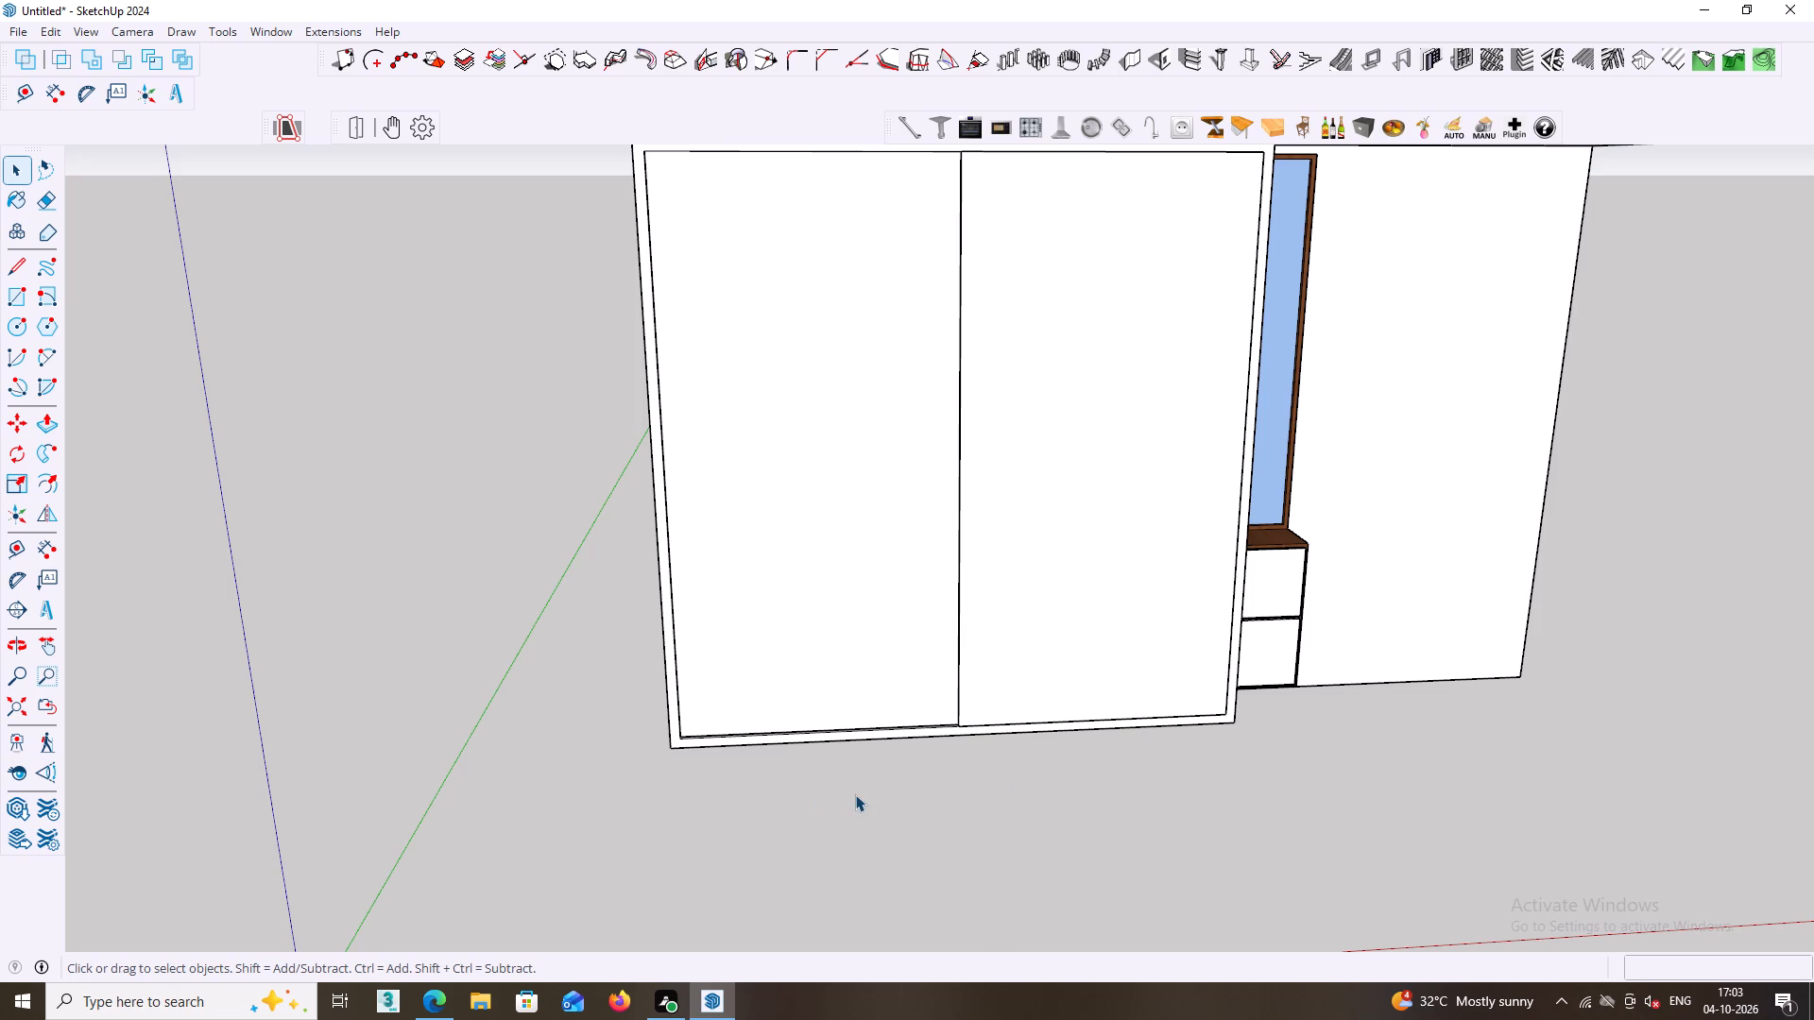
shift+middle_drag(854, 794, 730, 785)
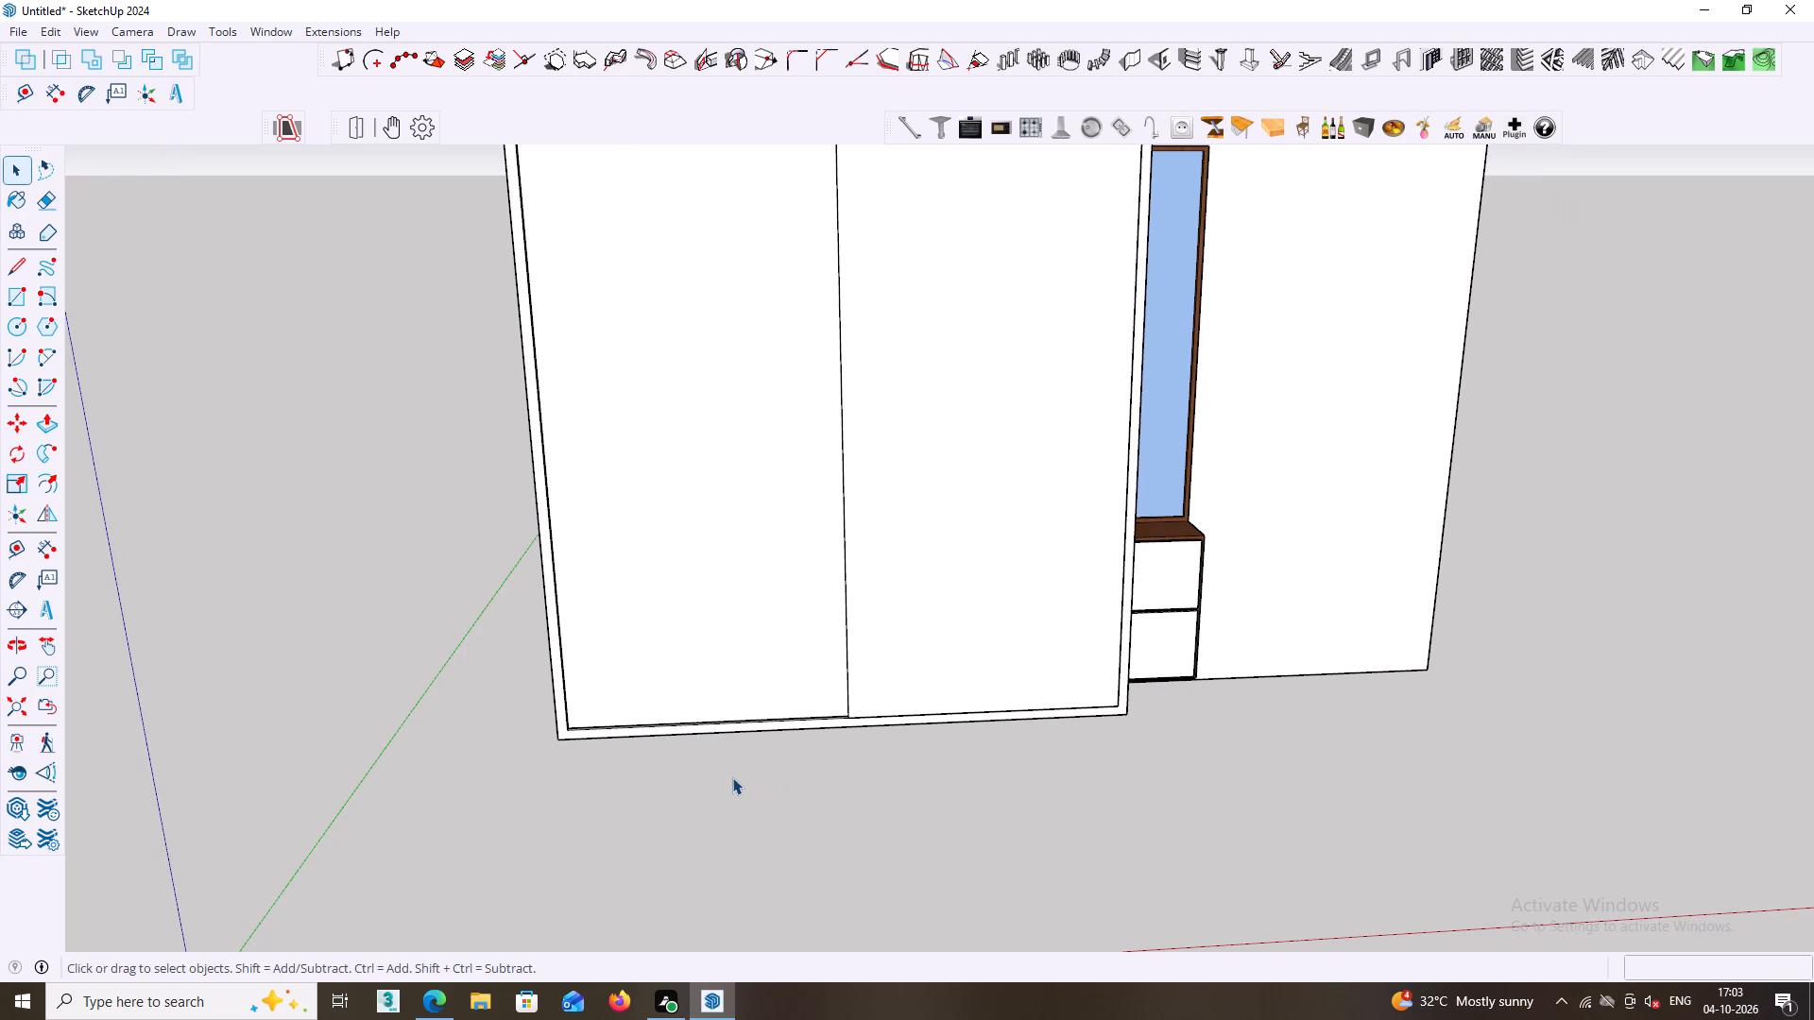
middle_drag(752, 789, 699, 796)
scroll(698, 807, down, 3)
middle_drag(776, 817, 840, 776)
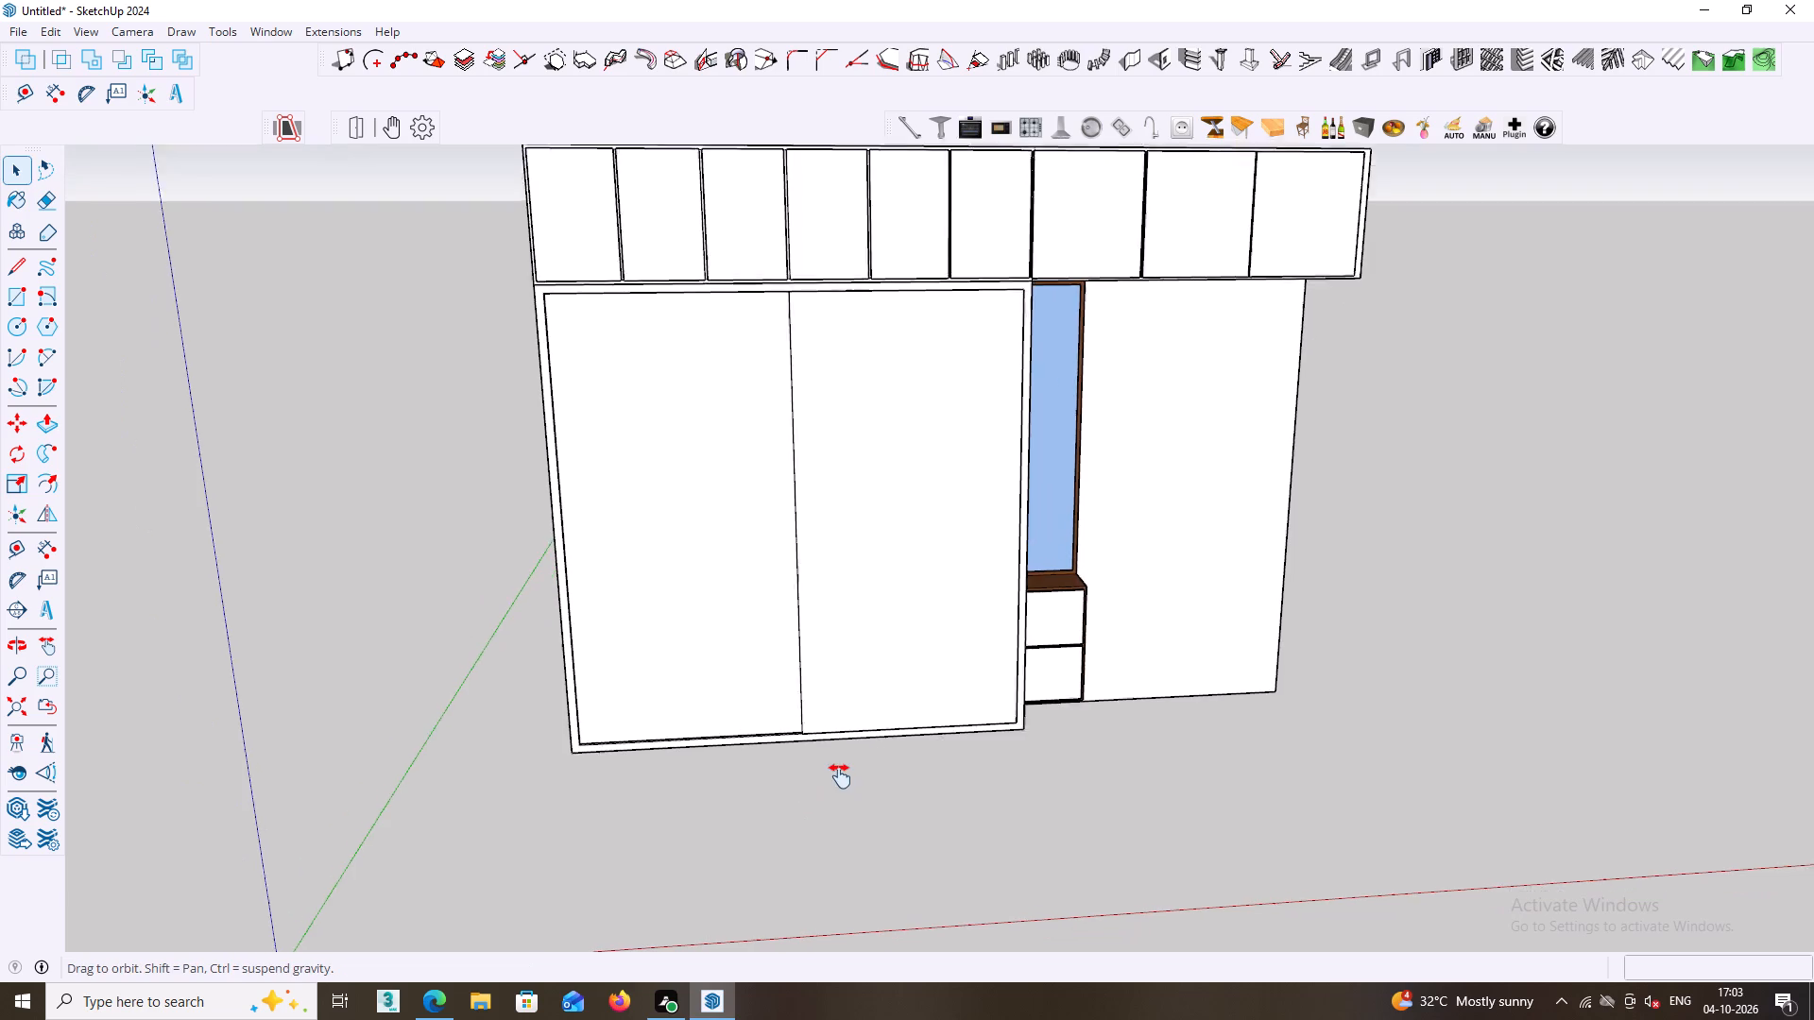
middle_drag(840, 776, 1003, 703)
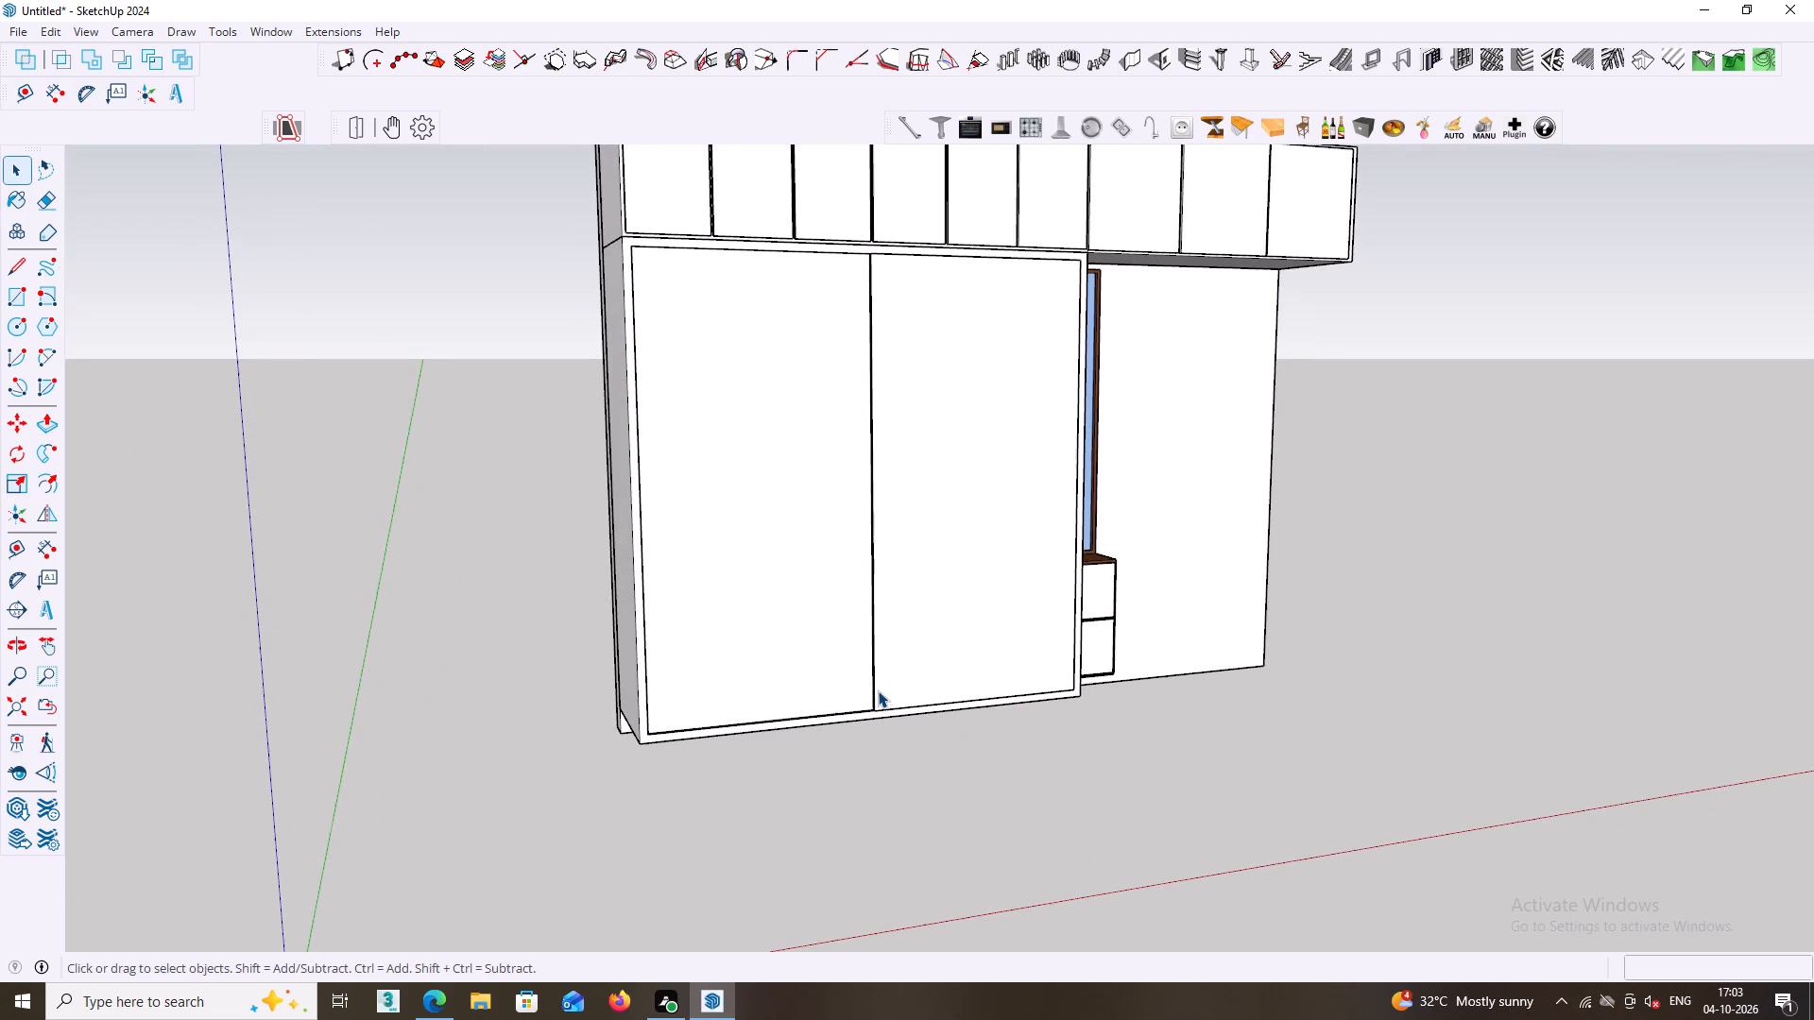
scroll(878, 690, down, 5)
middle_drag(949, 686, 842, 674)
scroll(851, 671, down, 1)
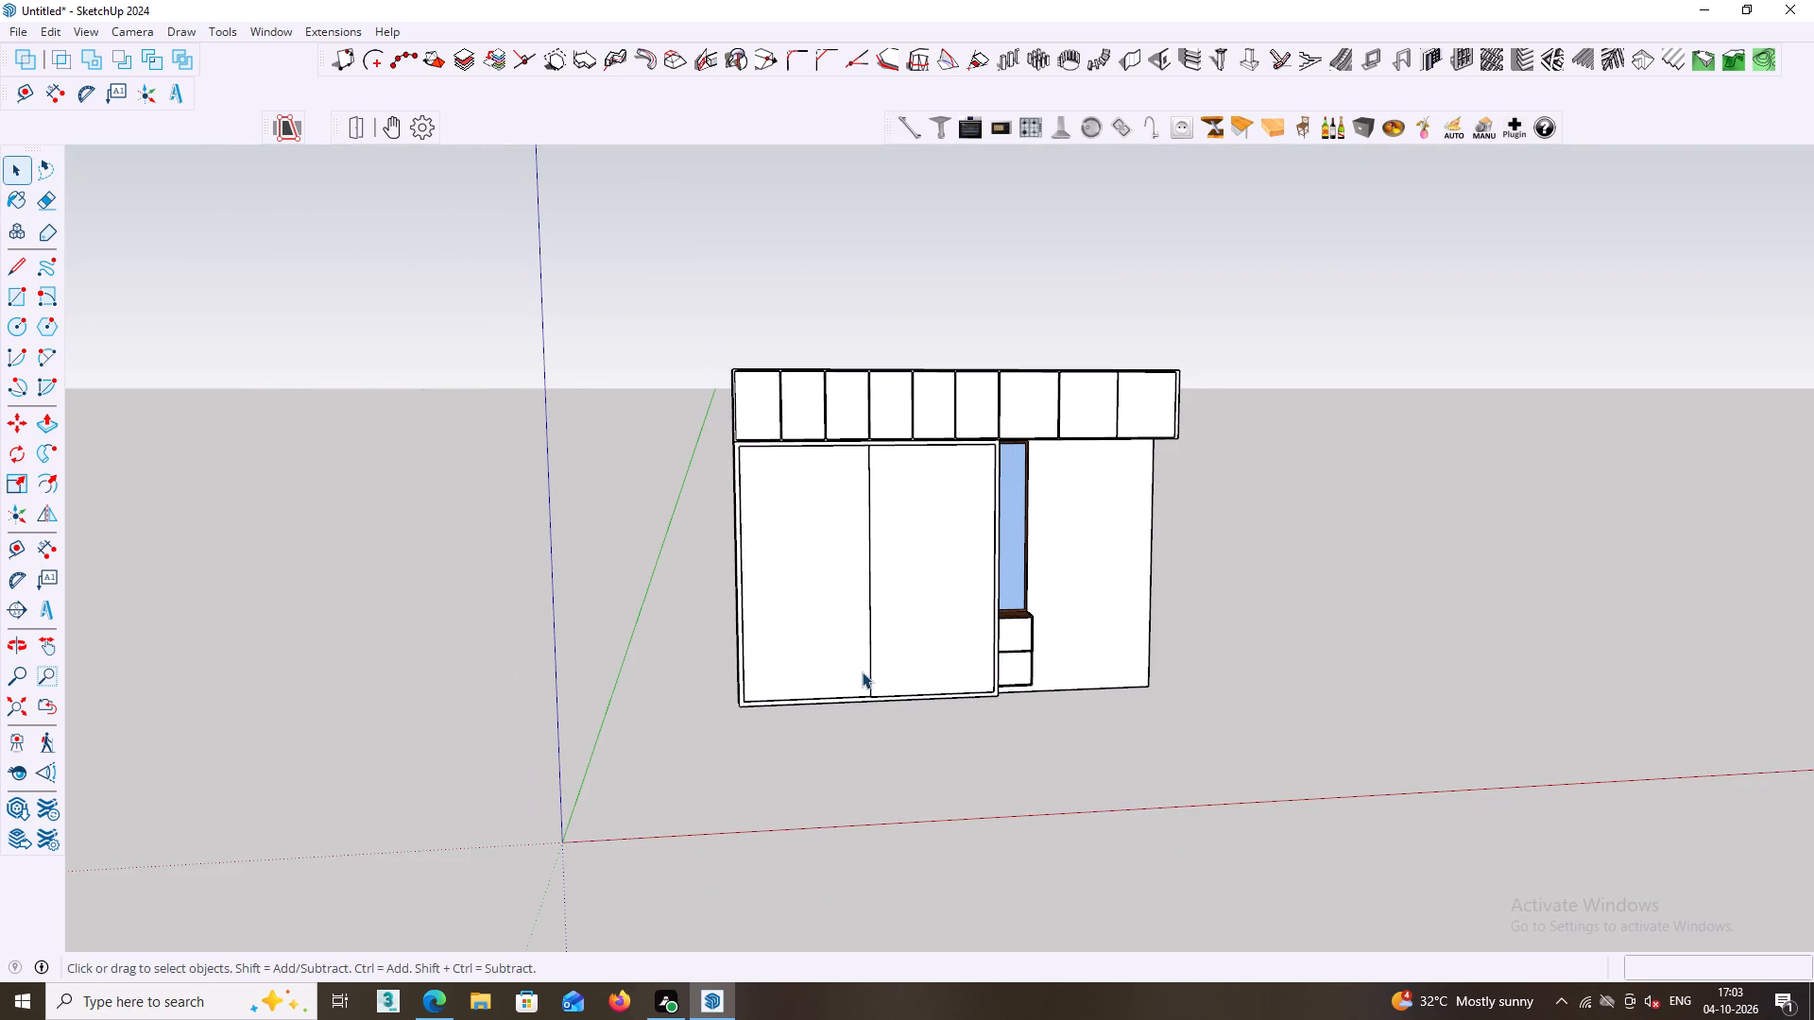
middle_drag(928, 670, 912, 640)
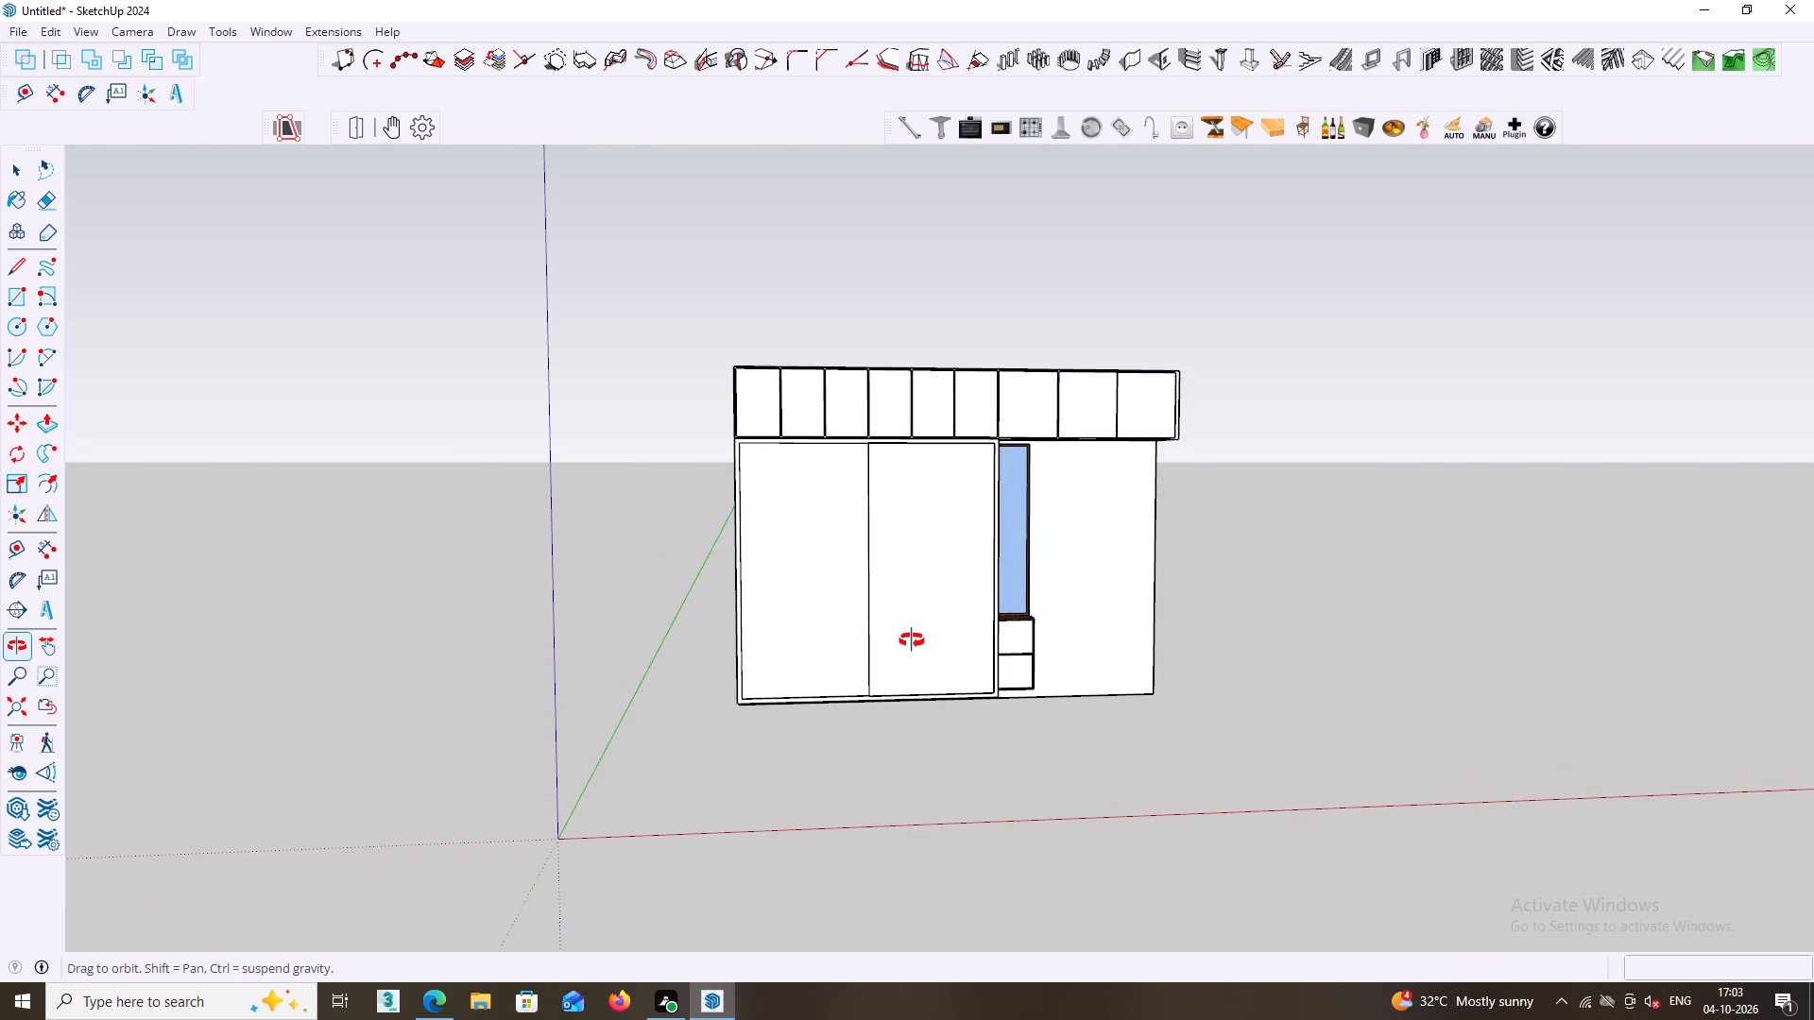
middle_drag(912, 640, 913, 646)
scroll(802, 658, up, 1)
middle_drag(802, 658, 817, 691)
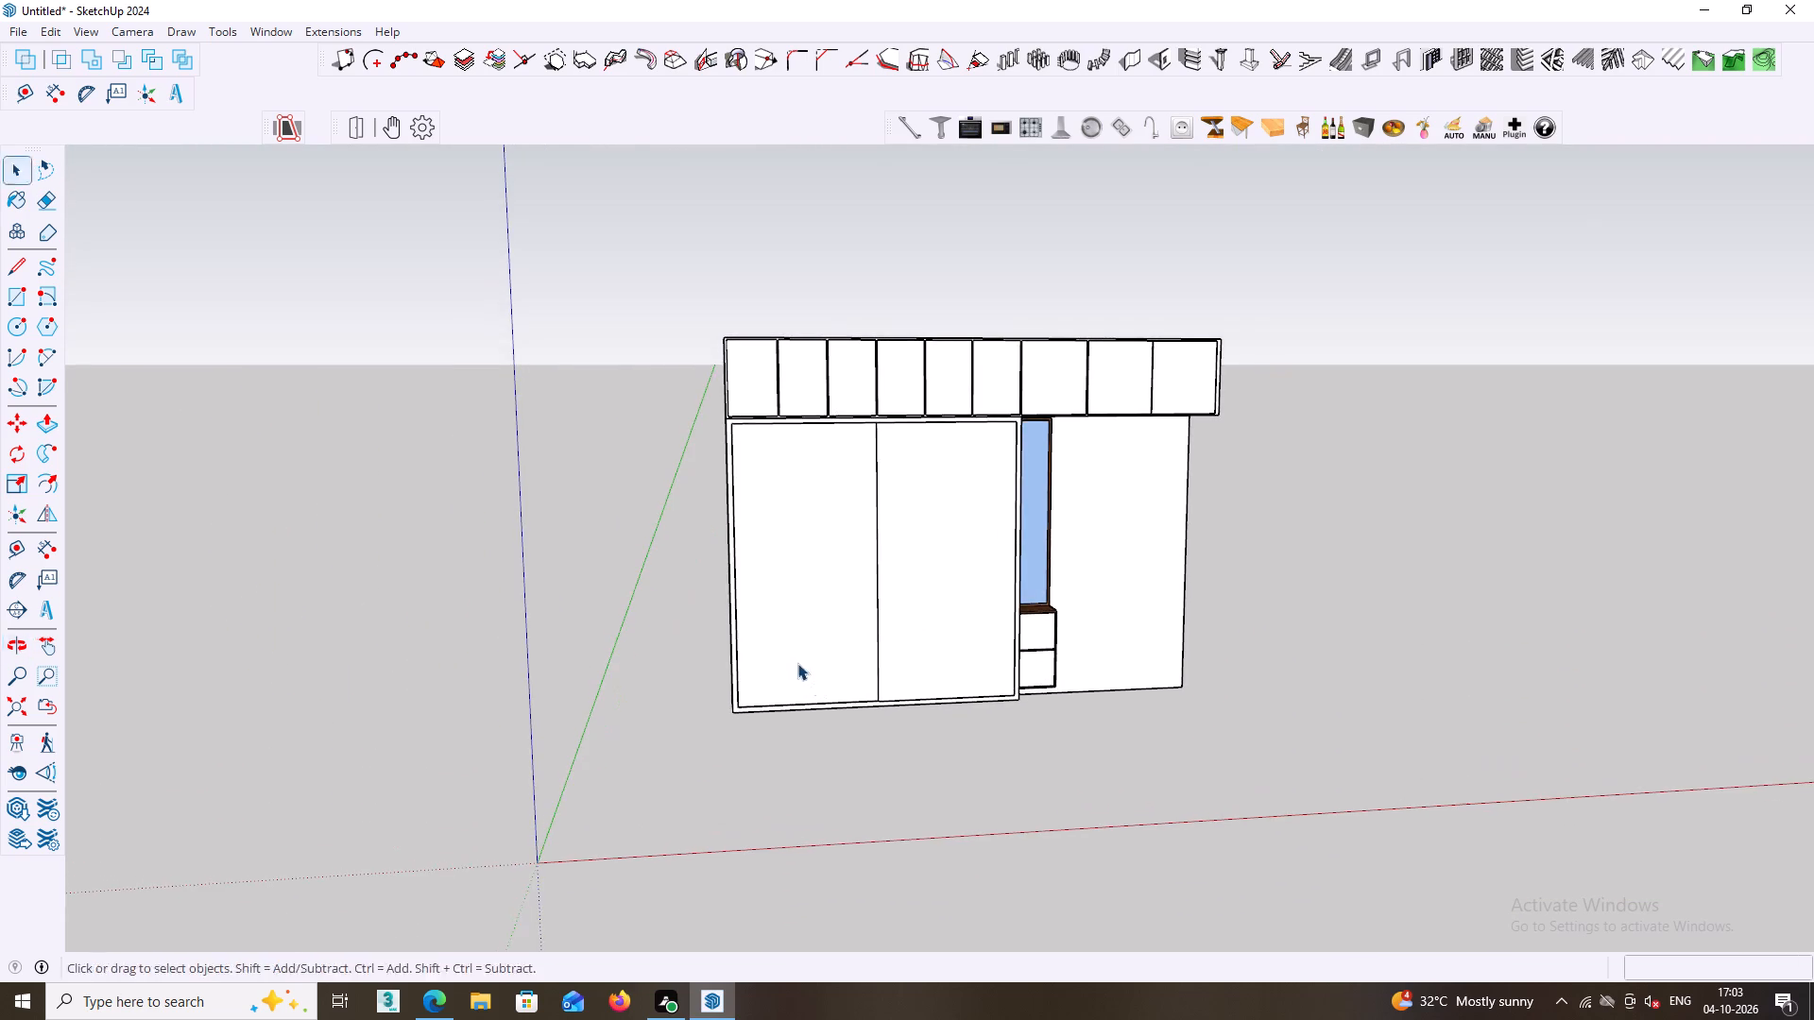
scroll(779, 641, up, 4)
middle_drag(753, 660, 539, 737)
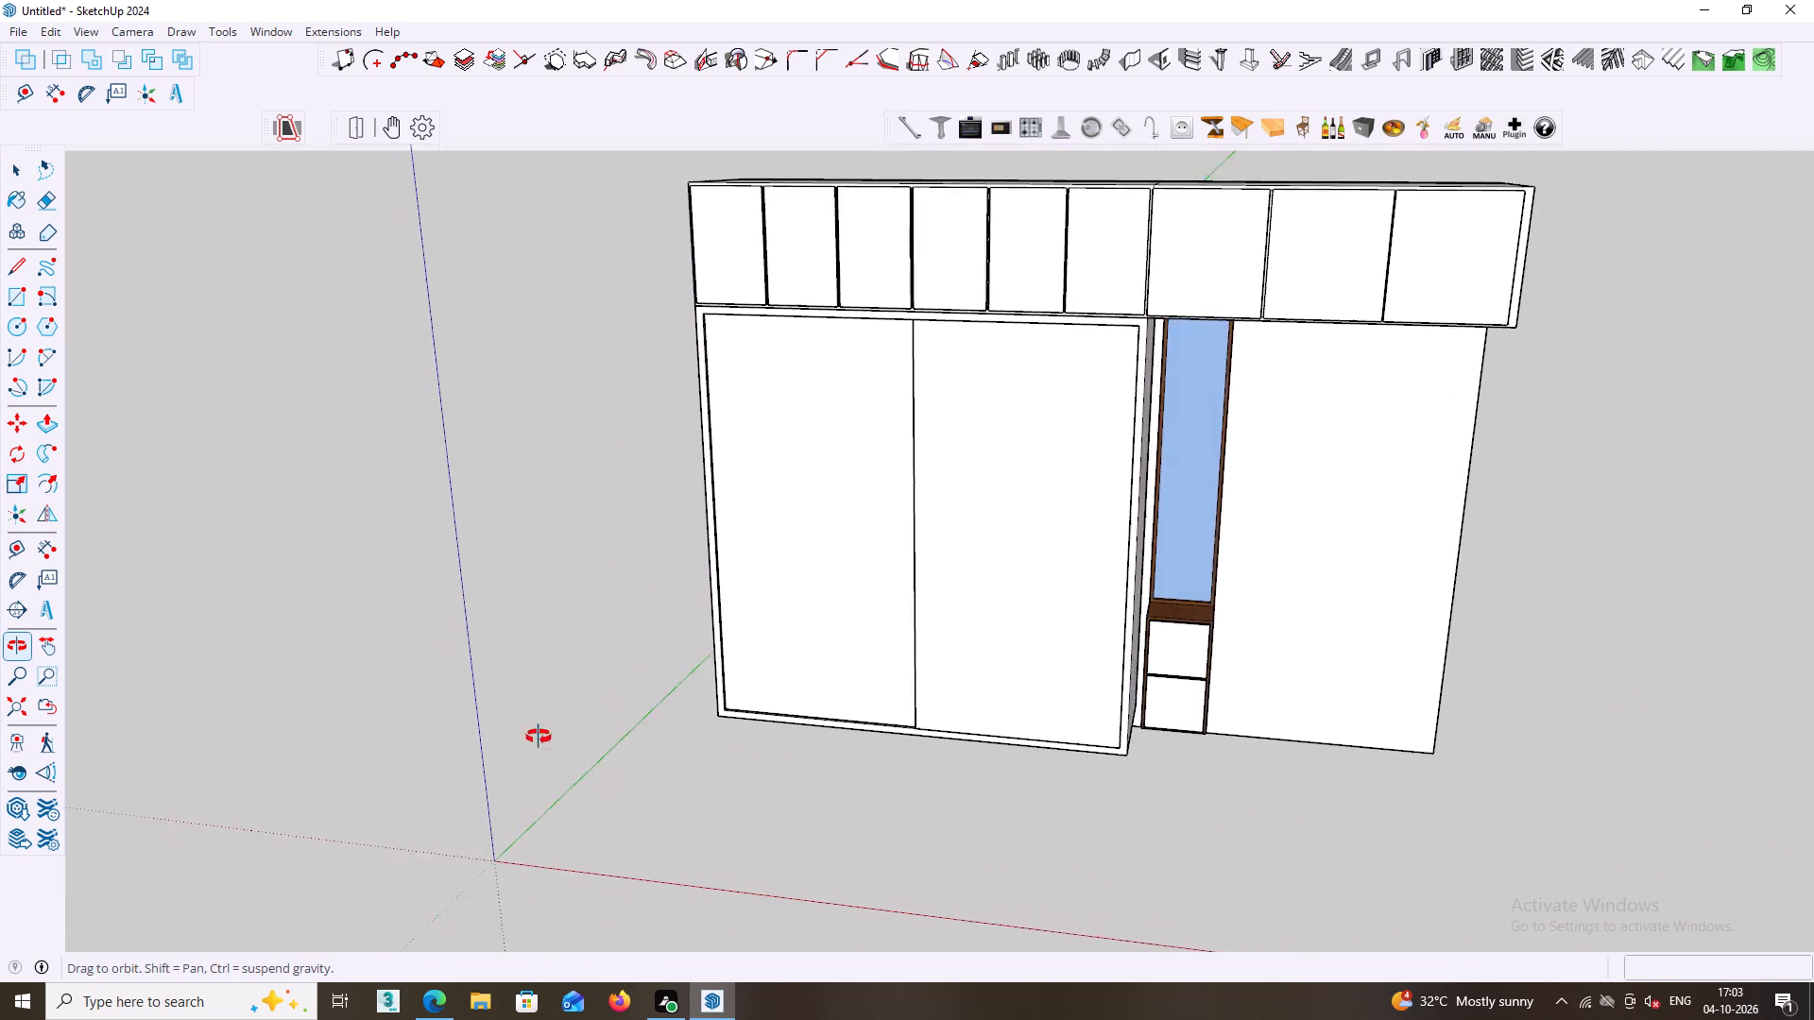
middle_drag(539, 737, 520, 728)
scroll(744, 565, up, 2)
Open the wardrobe group for editing and select the large door panel farthest from the narrow side unit.
click(756, 555)
double_click(762, 562)
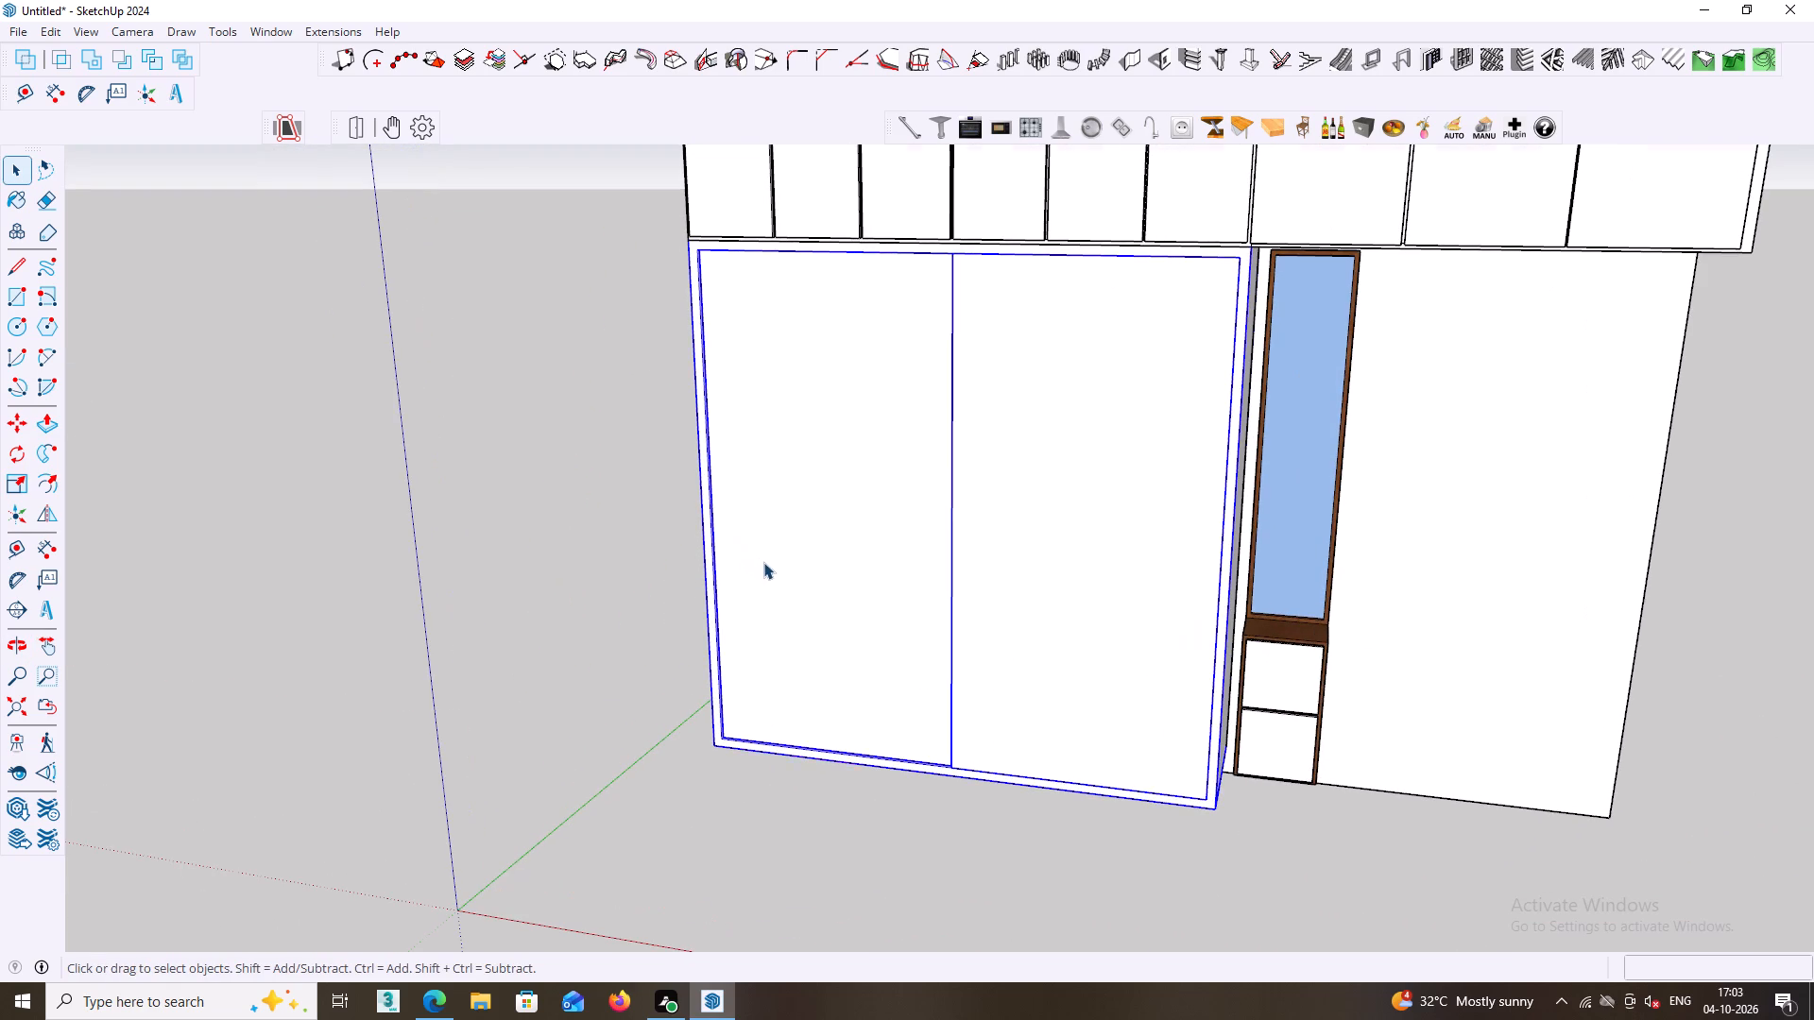
click(809, 574)
middle_drag(813, 581, 844, 568)
middle_drag(785, 739, 801, 626)
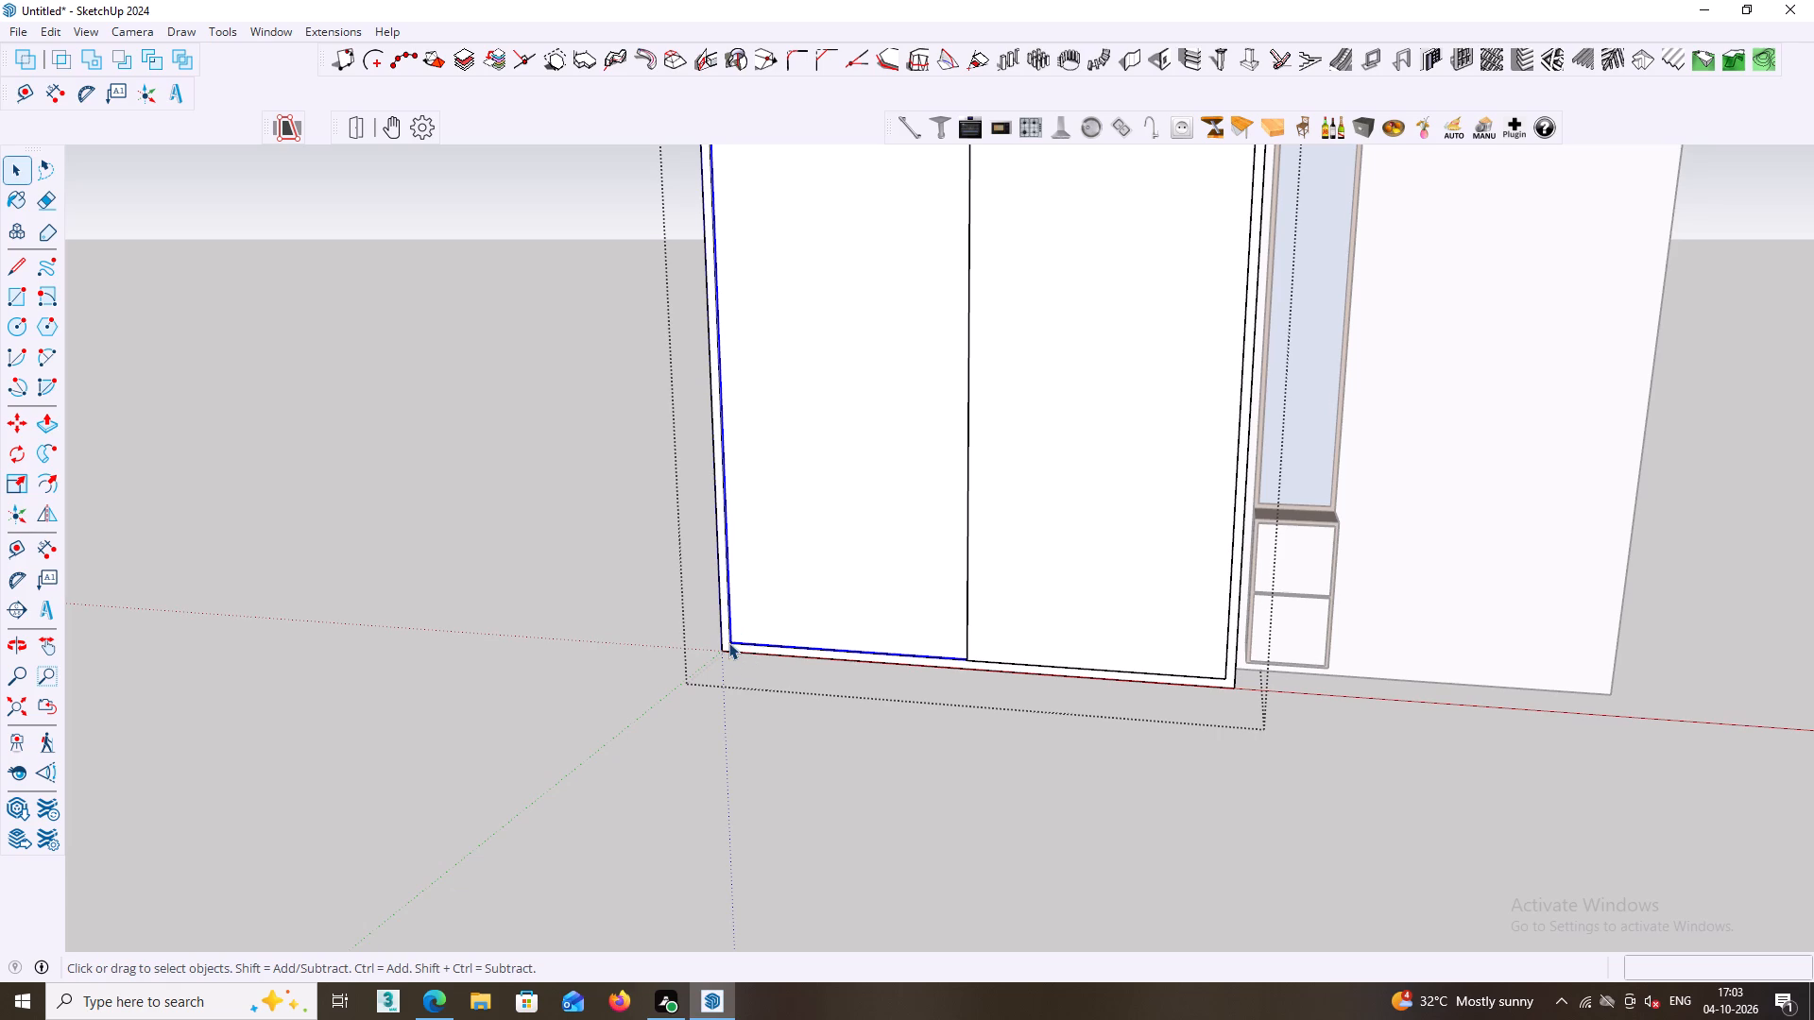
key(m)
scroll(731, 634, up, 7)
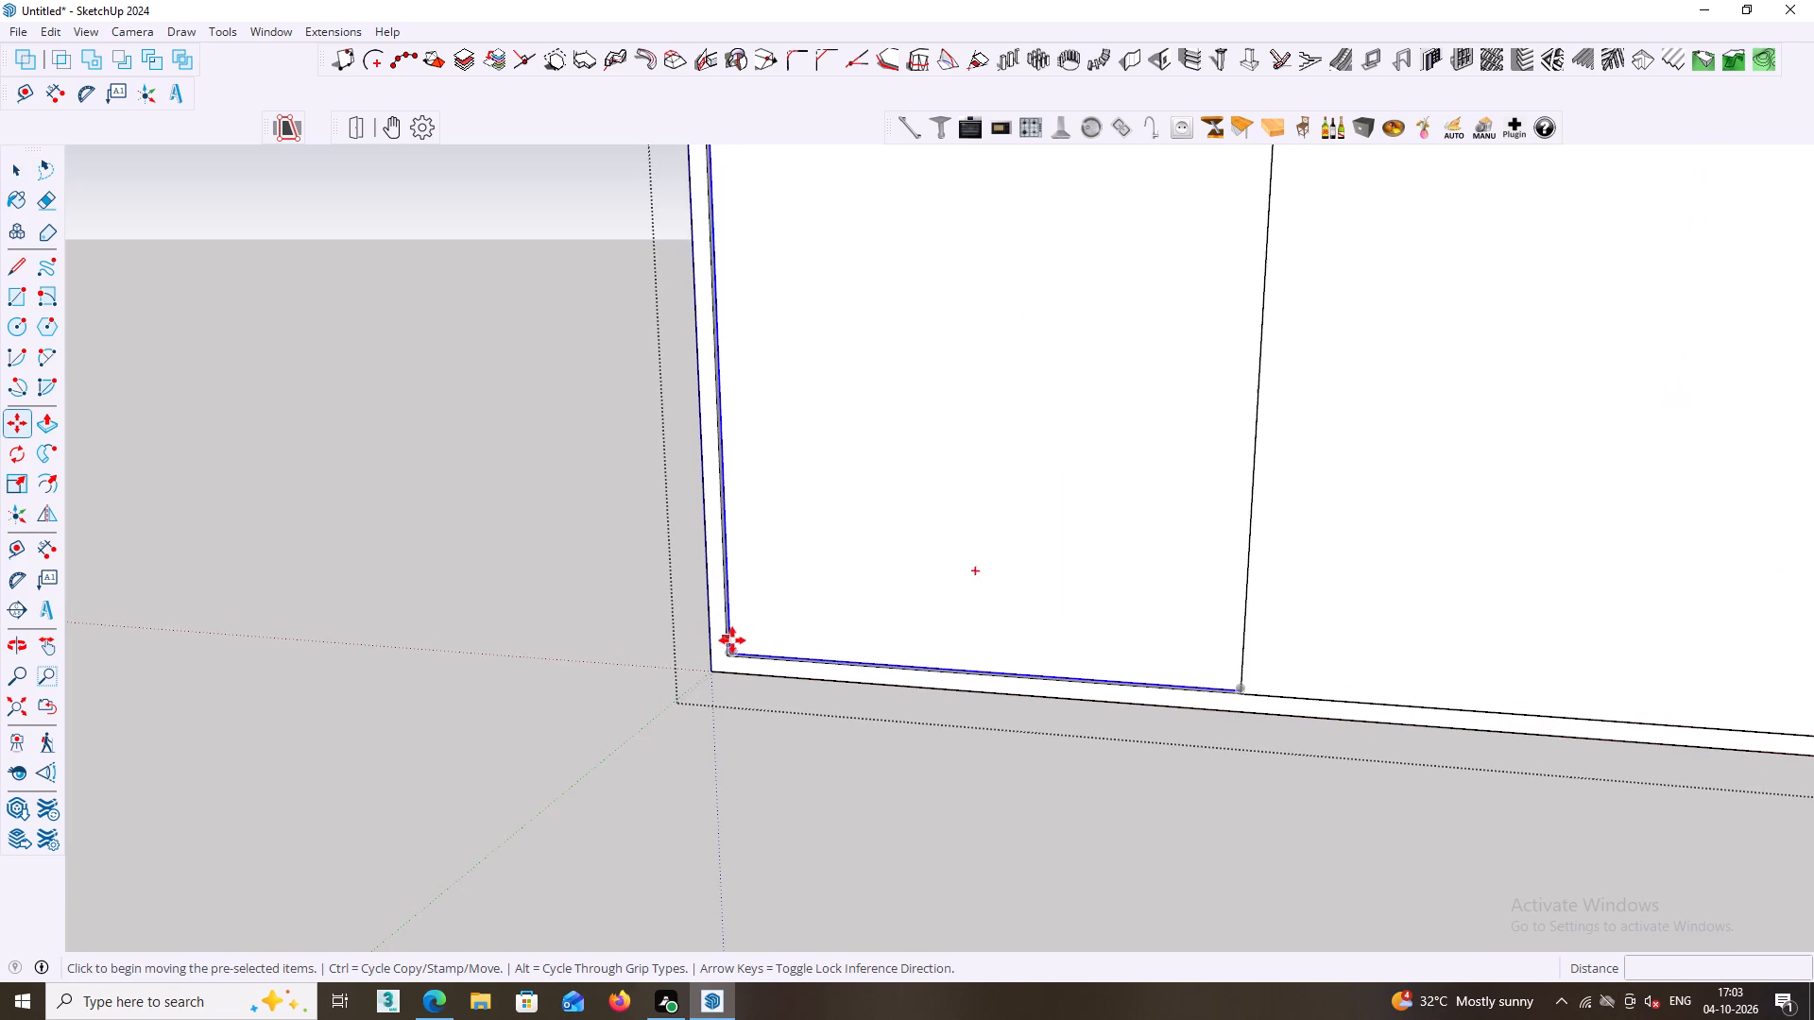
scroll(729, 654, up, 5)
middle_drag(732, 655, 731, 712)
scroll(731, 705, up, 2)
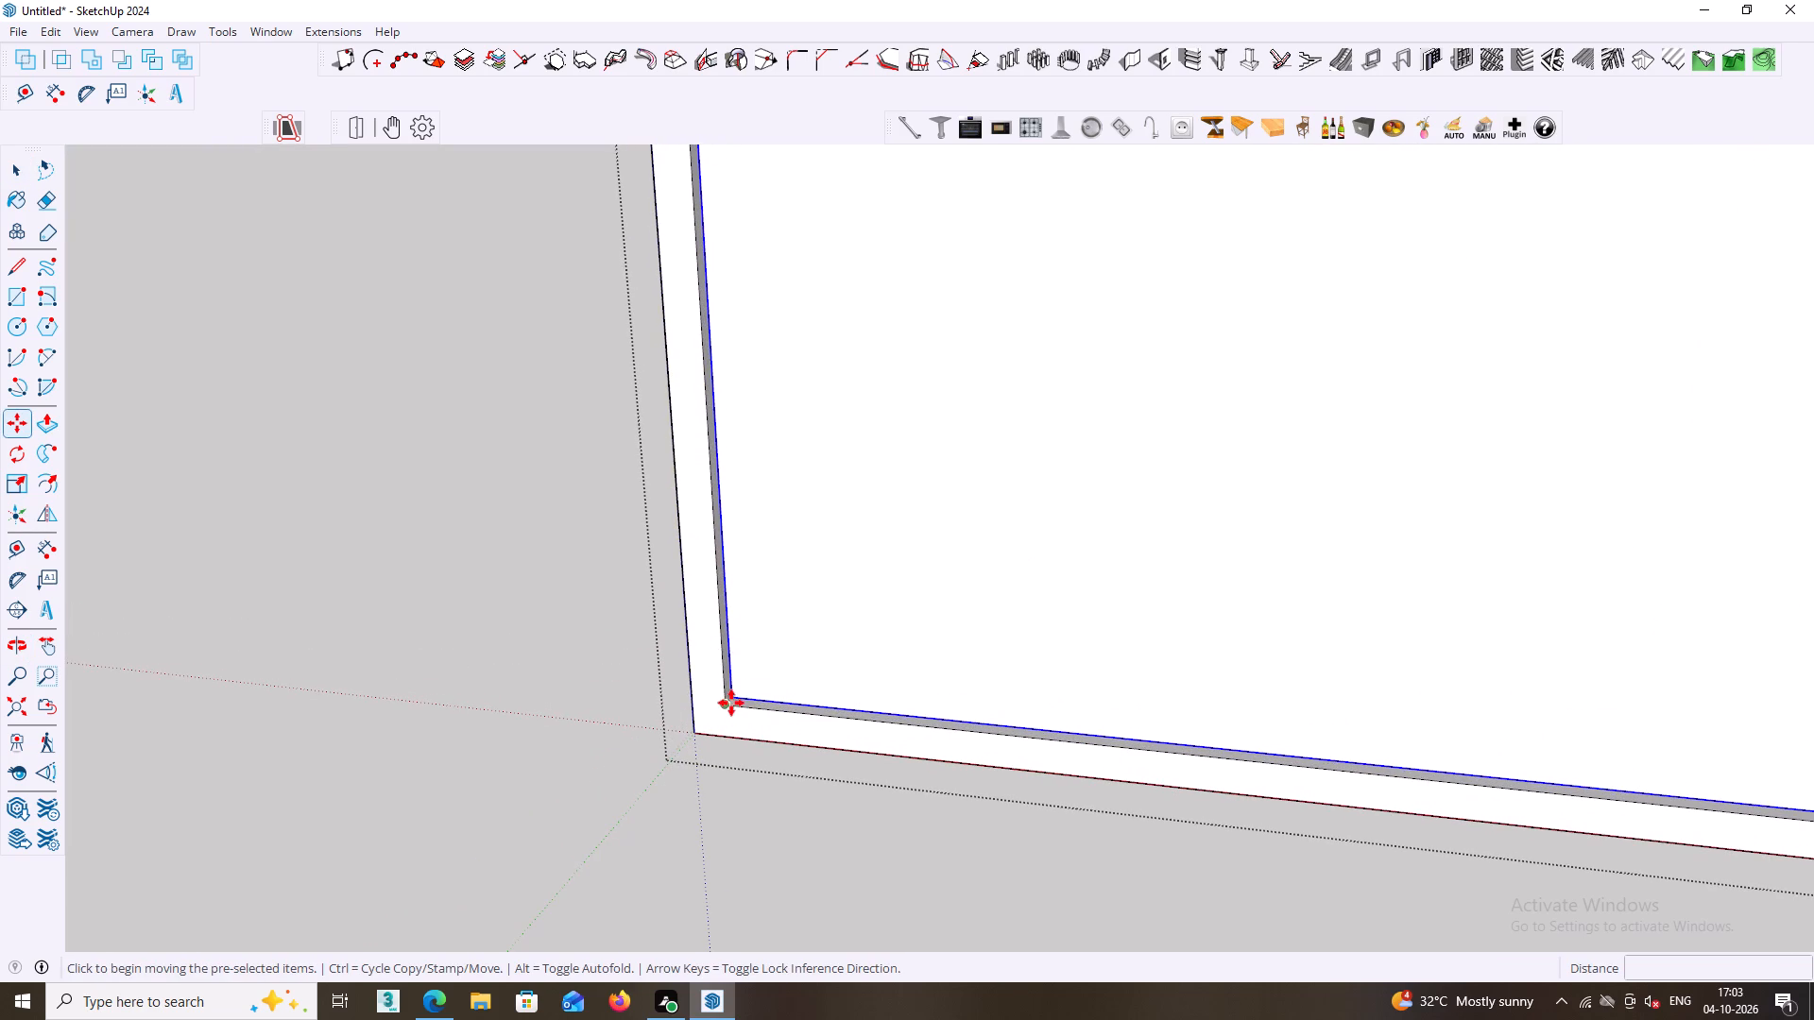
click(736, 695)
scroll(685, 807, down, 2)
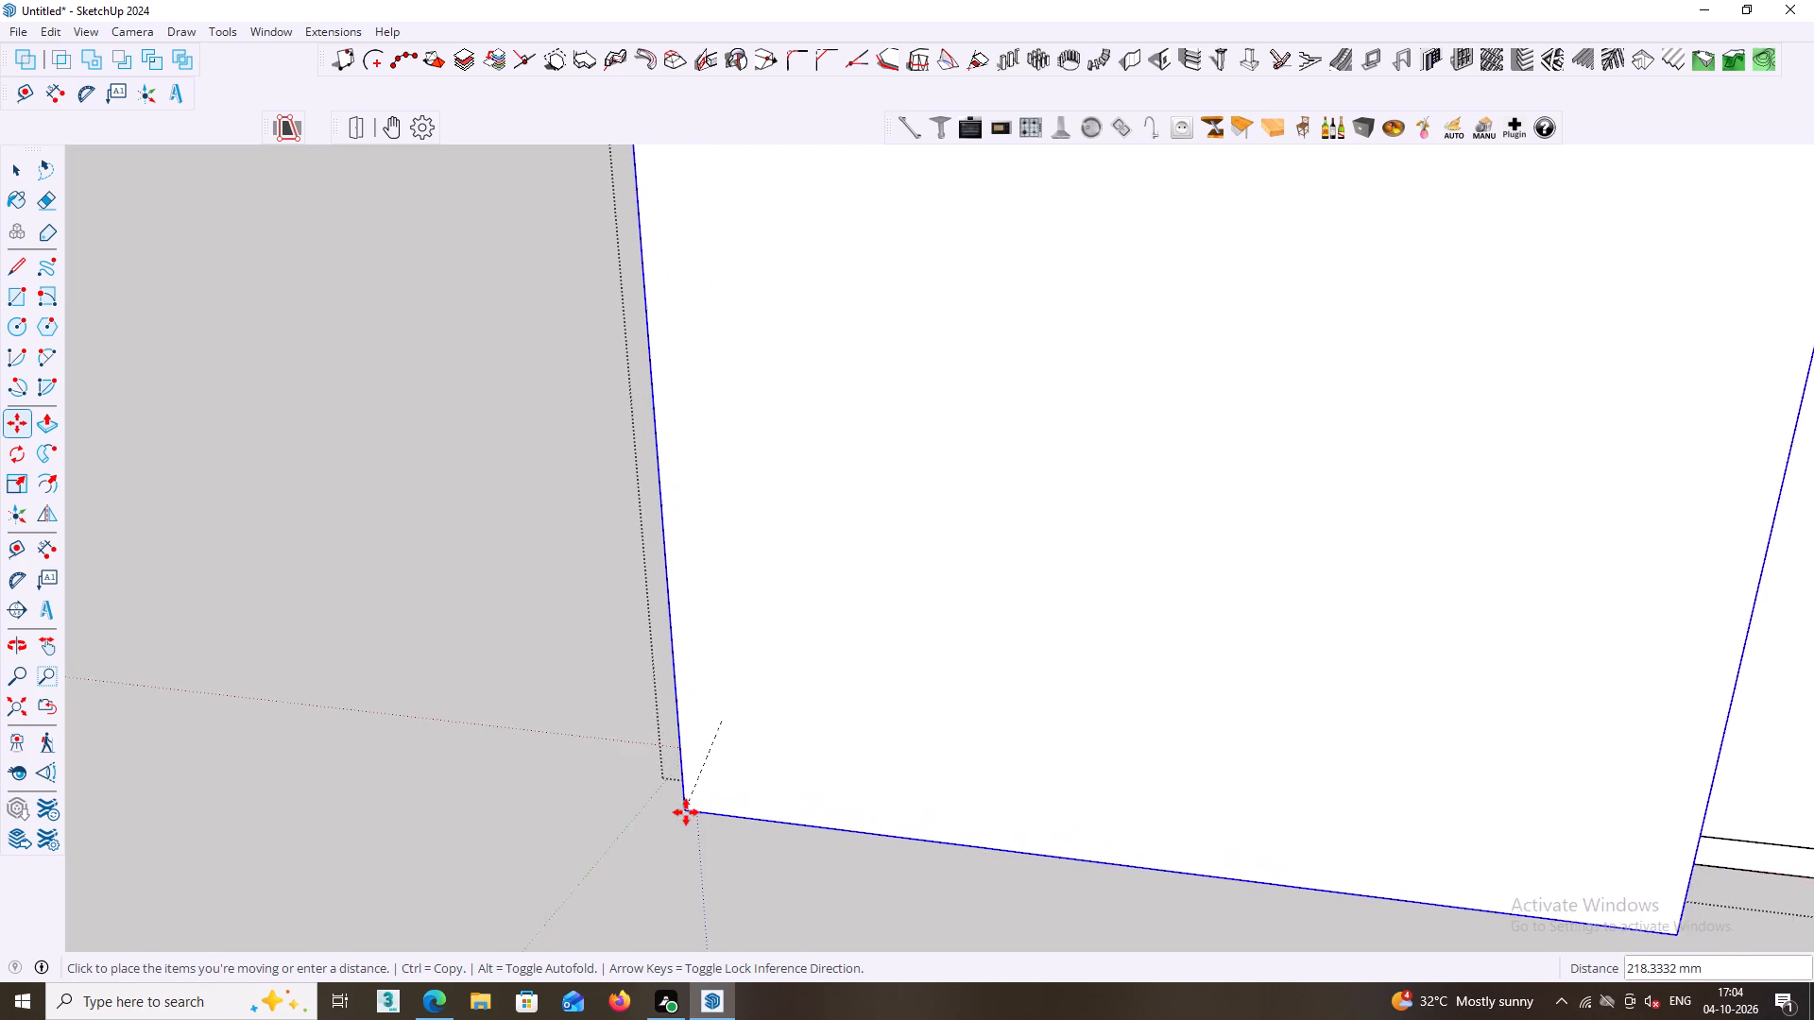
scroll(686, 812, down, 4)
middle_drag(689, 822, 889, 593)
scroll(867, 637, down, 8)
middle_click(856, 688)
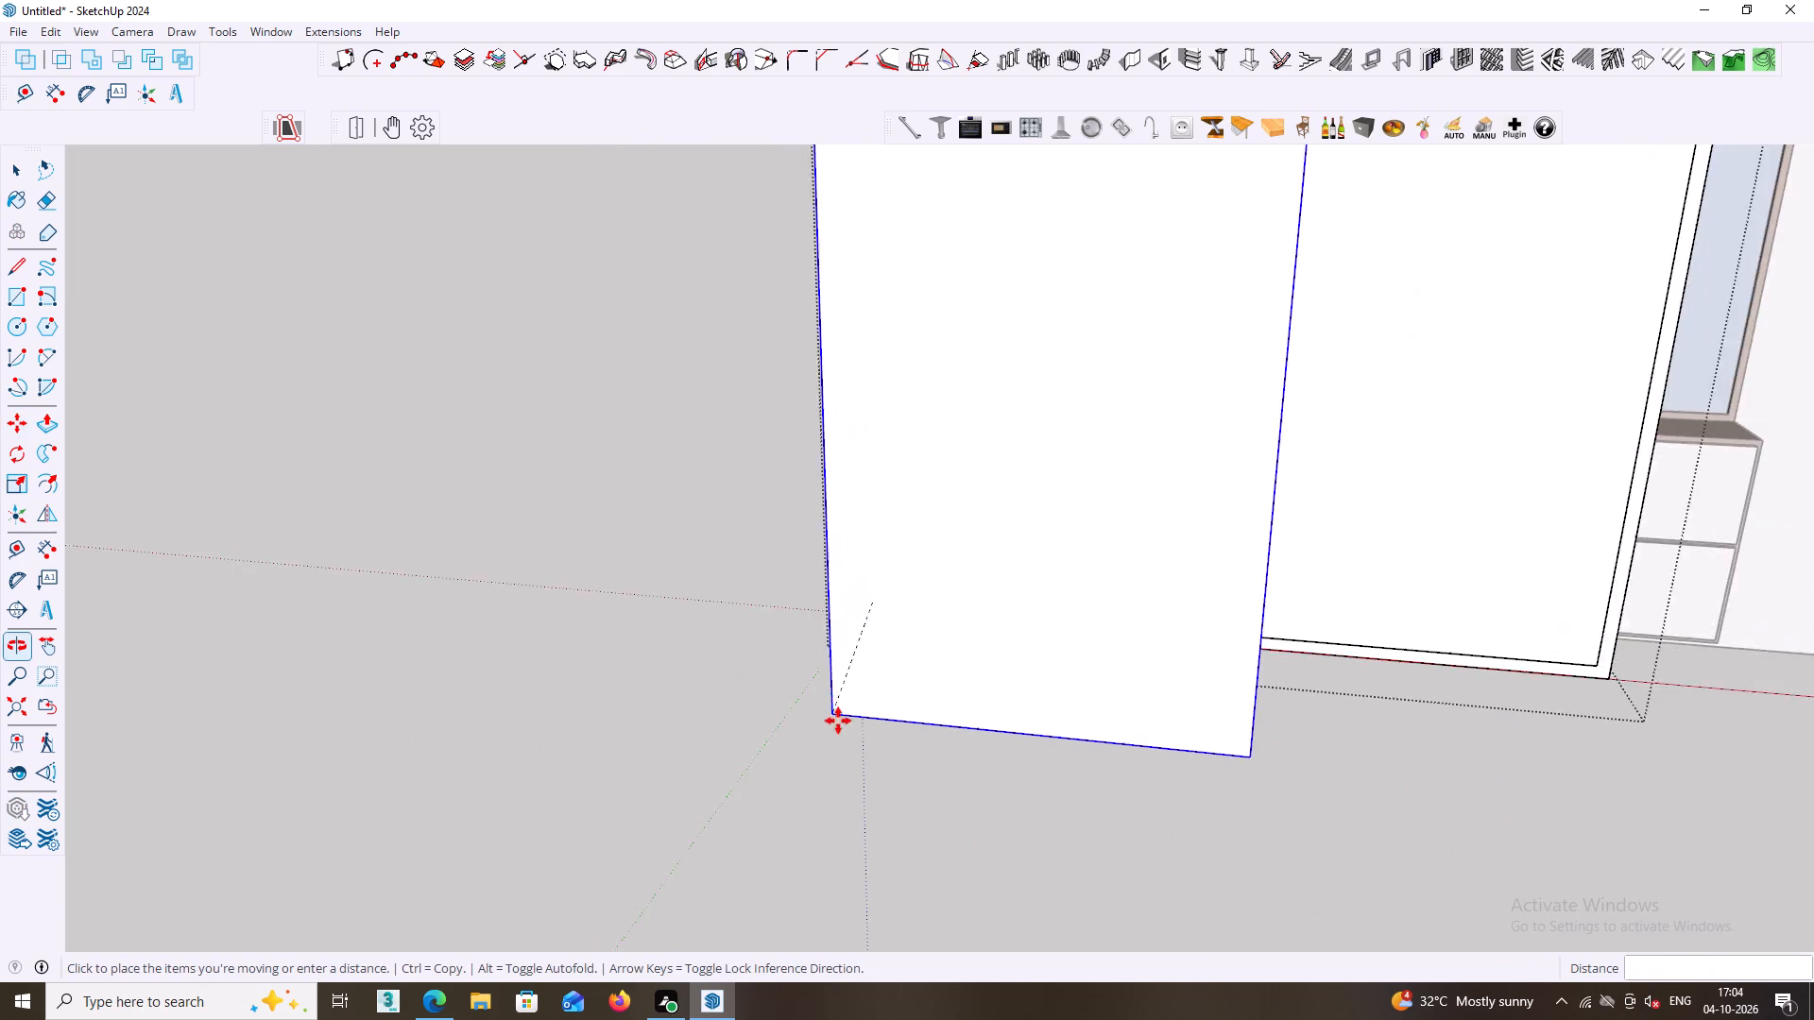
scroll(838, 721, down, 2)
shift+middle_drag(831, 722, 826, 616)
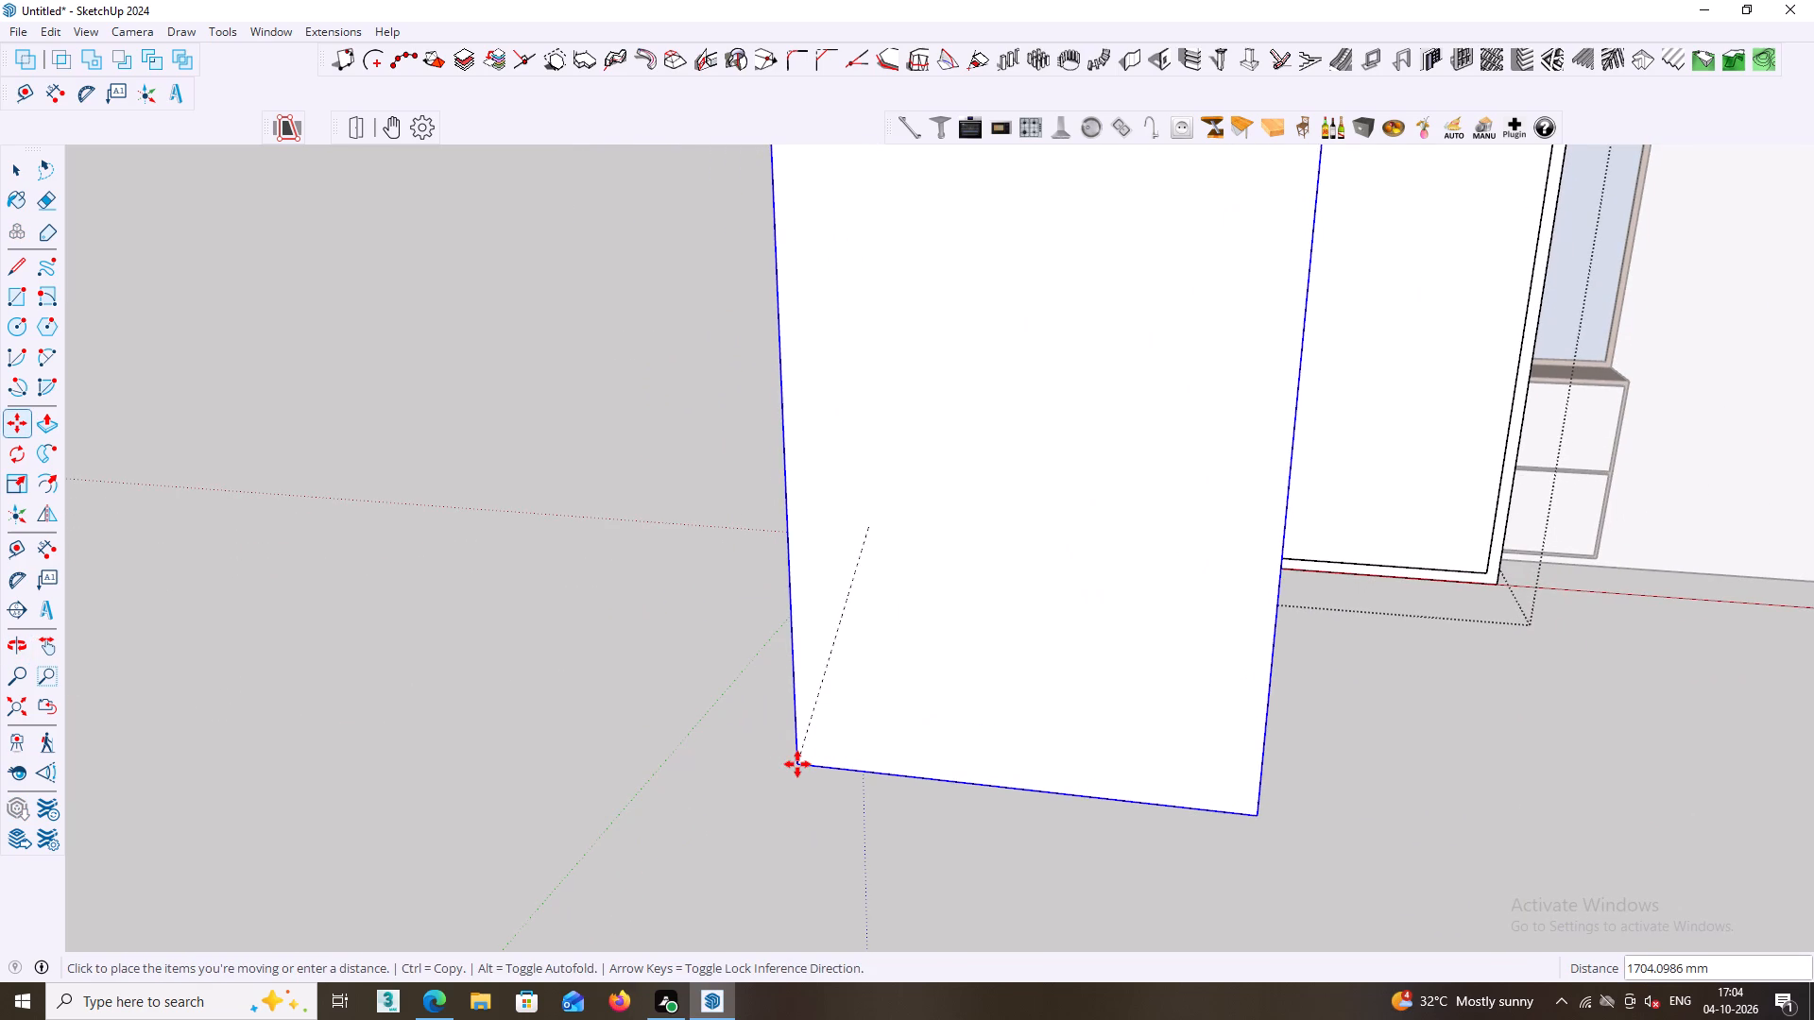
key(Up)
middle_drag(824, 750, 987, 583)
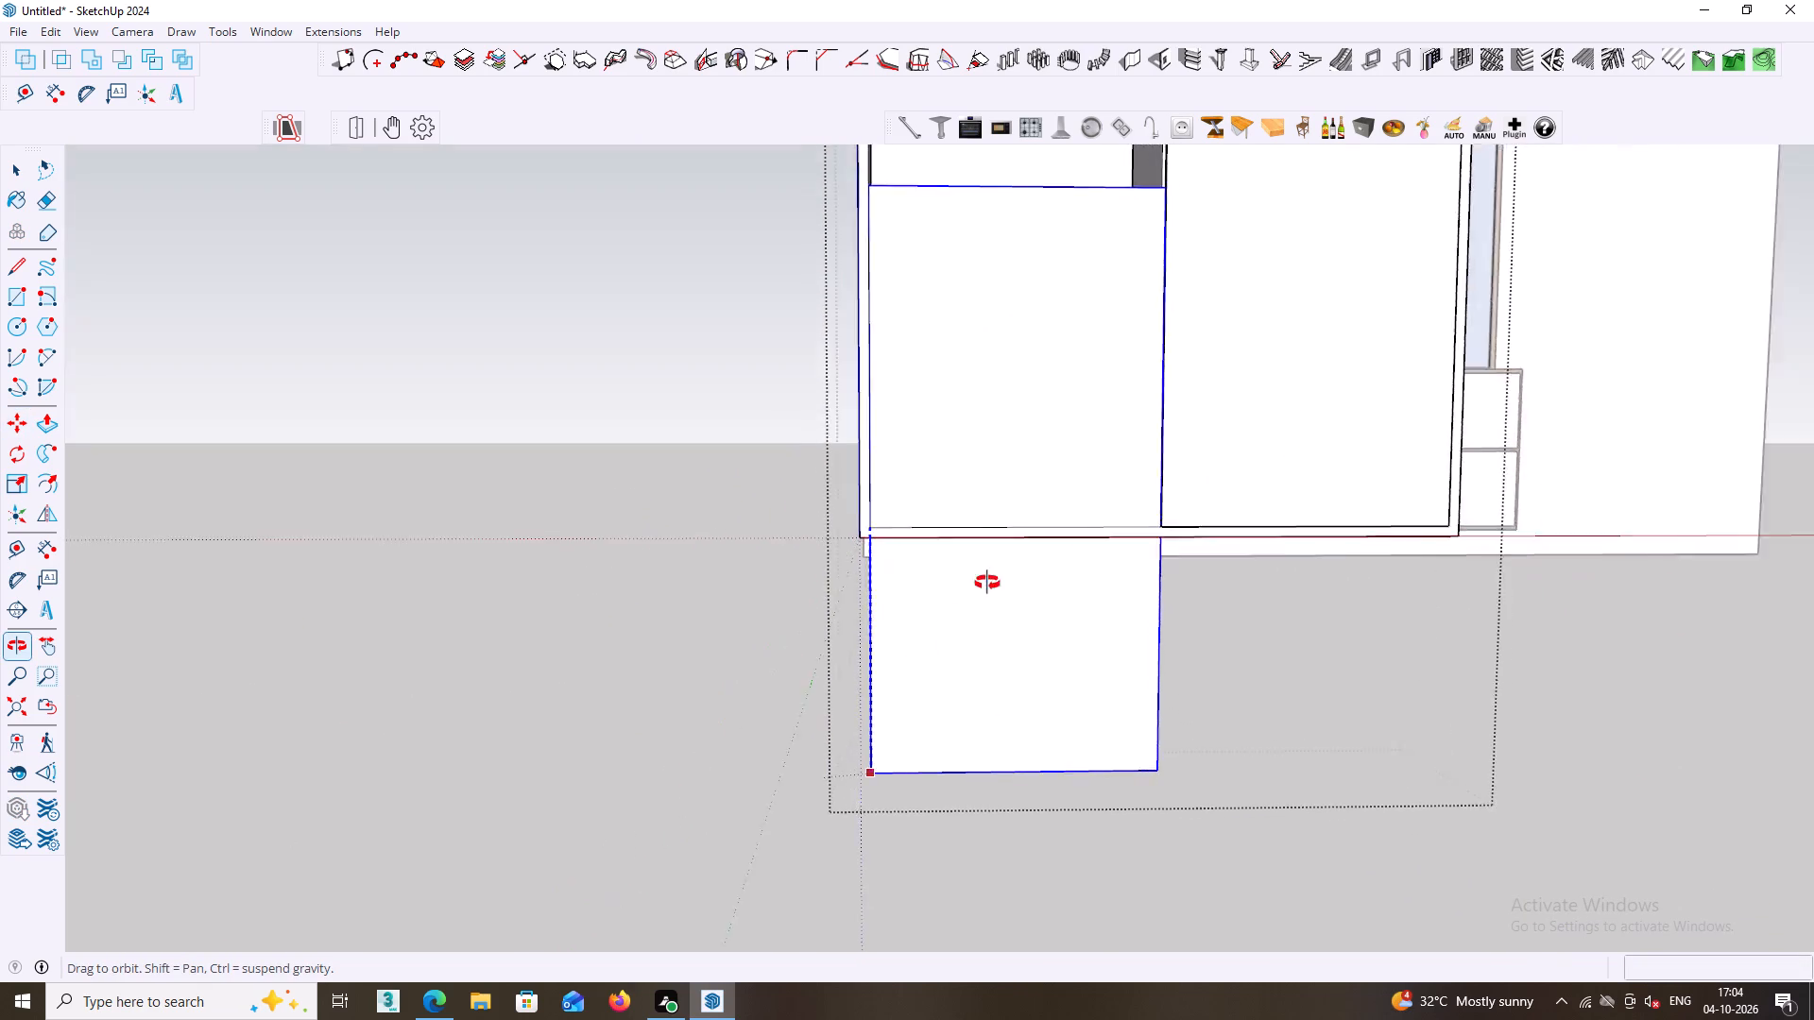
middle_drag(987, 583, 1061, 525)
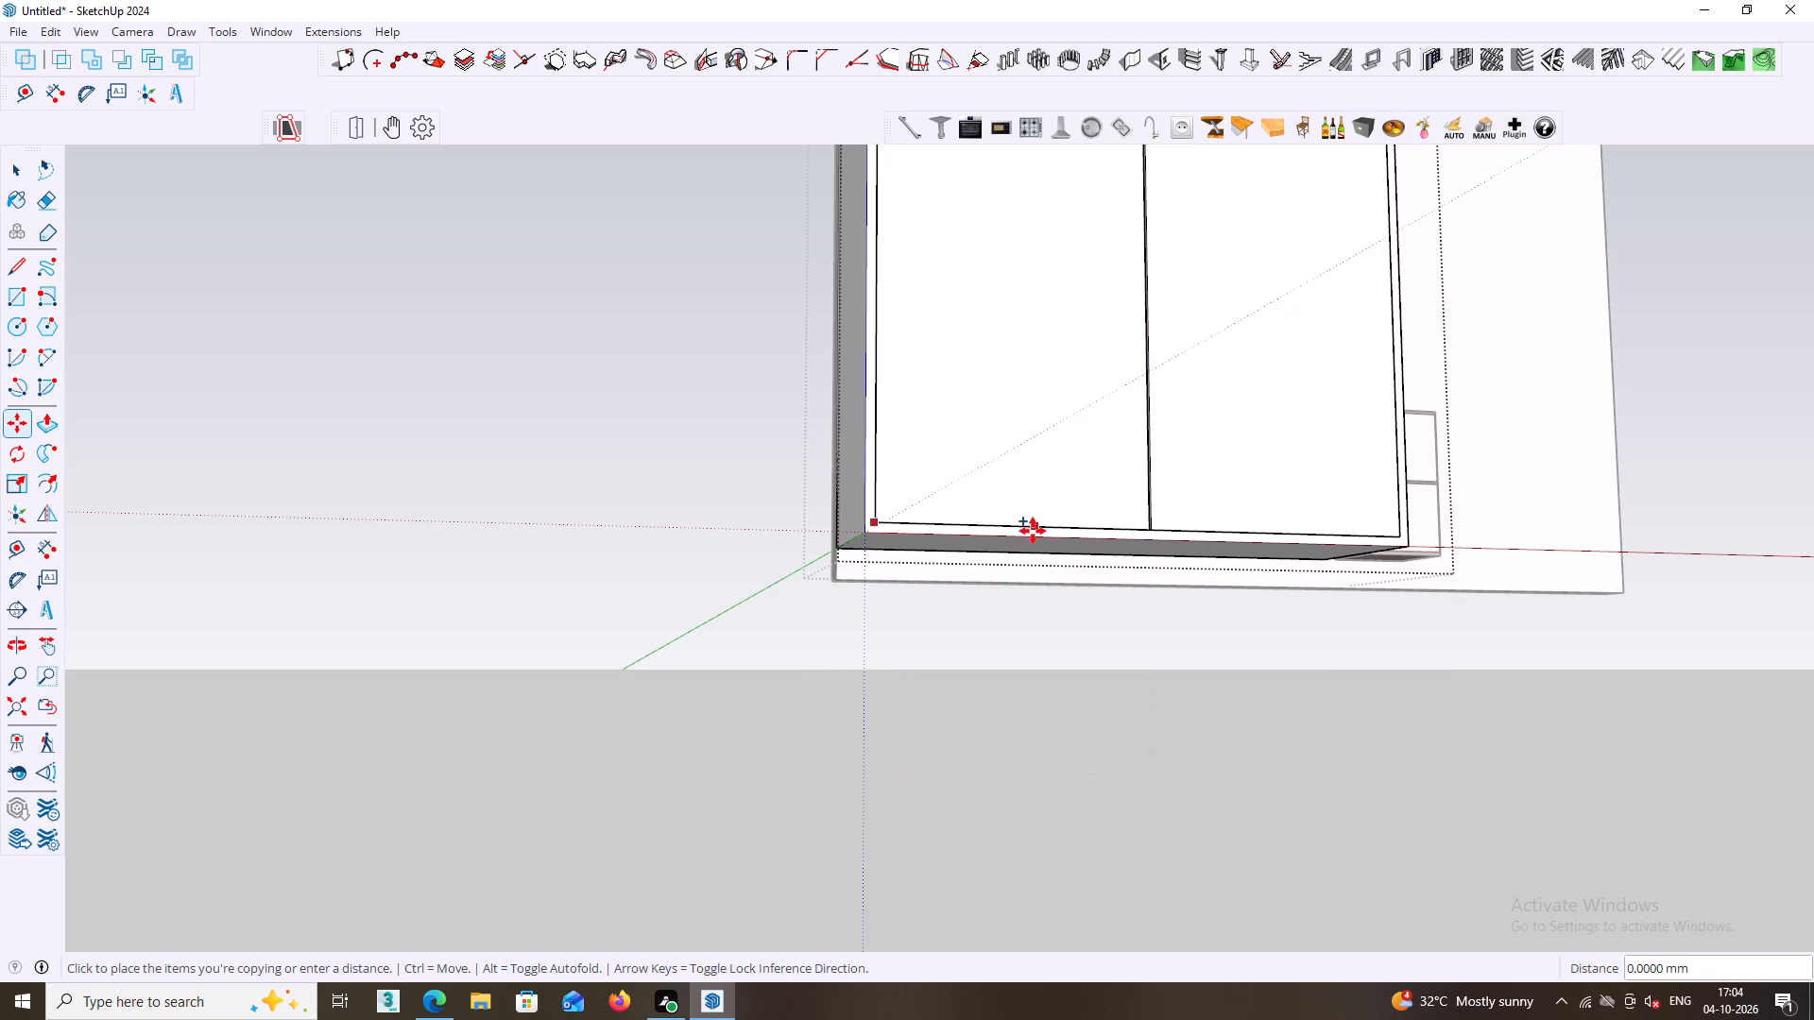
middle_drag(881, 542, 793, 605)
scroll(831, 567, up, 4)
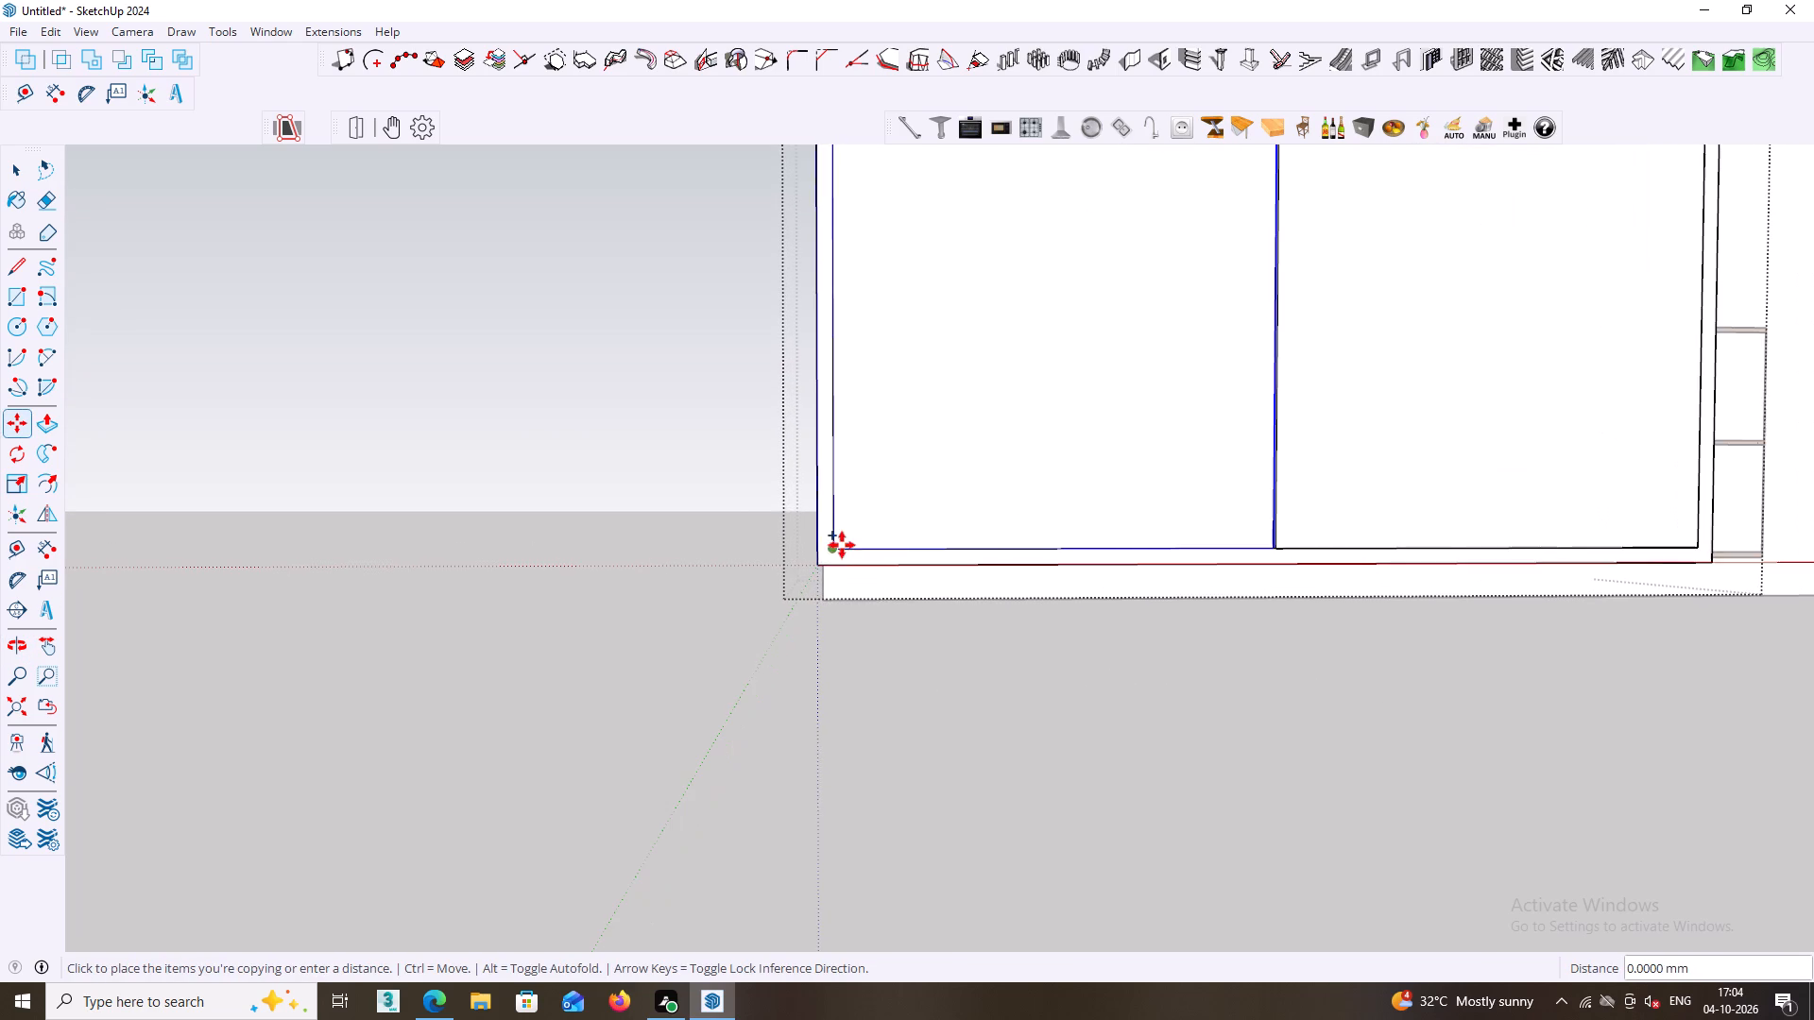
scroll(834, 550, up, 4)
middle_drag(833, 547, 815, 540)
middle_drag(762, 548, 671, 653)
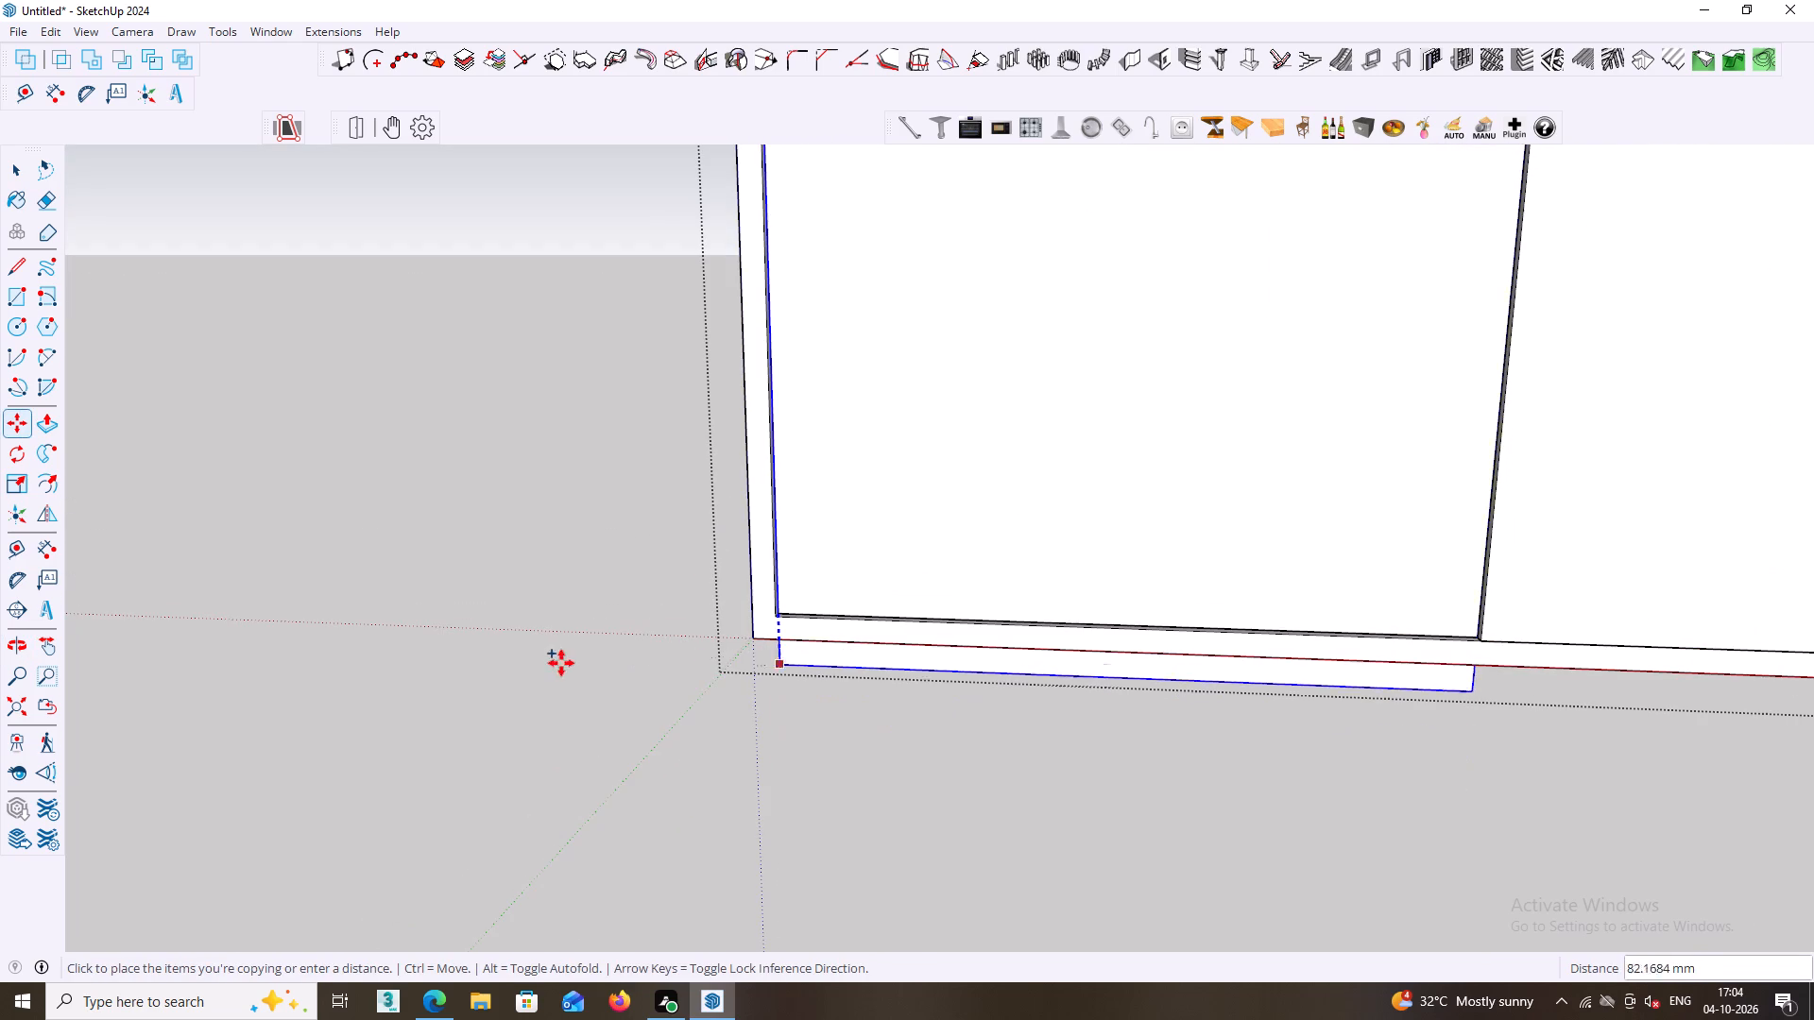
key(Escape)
Copy the selected large door by its lower outer corner along the green axis to a spot in front of the wardrobe.
scroll(789, 609, up, 7)
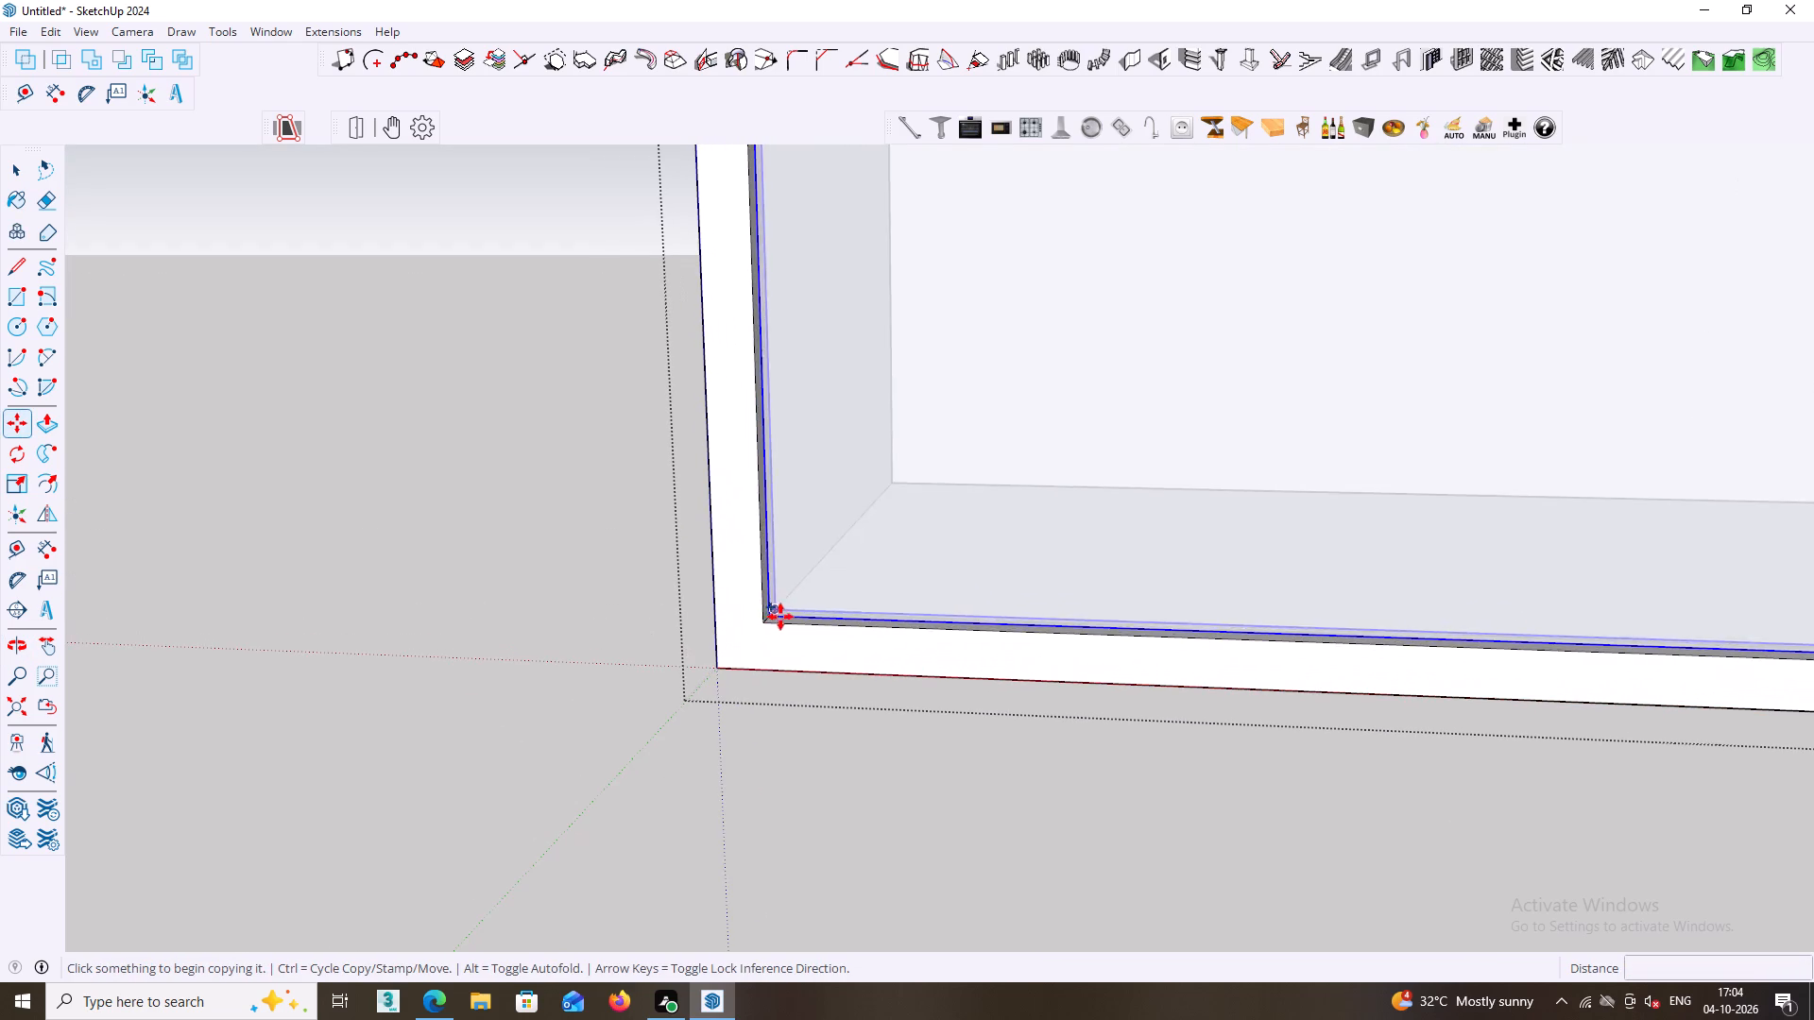
click(769, 617)
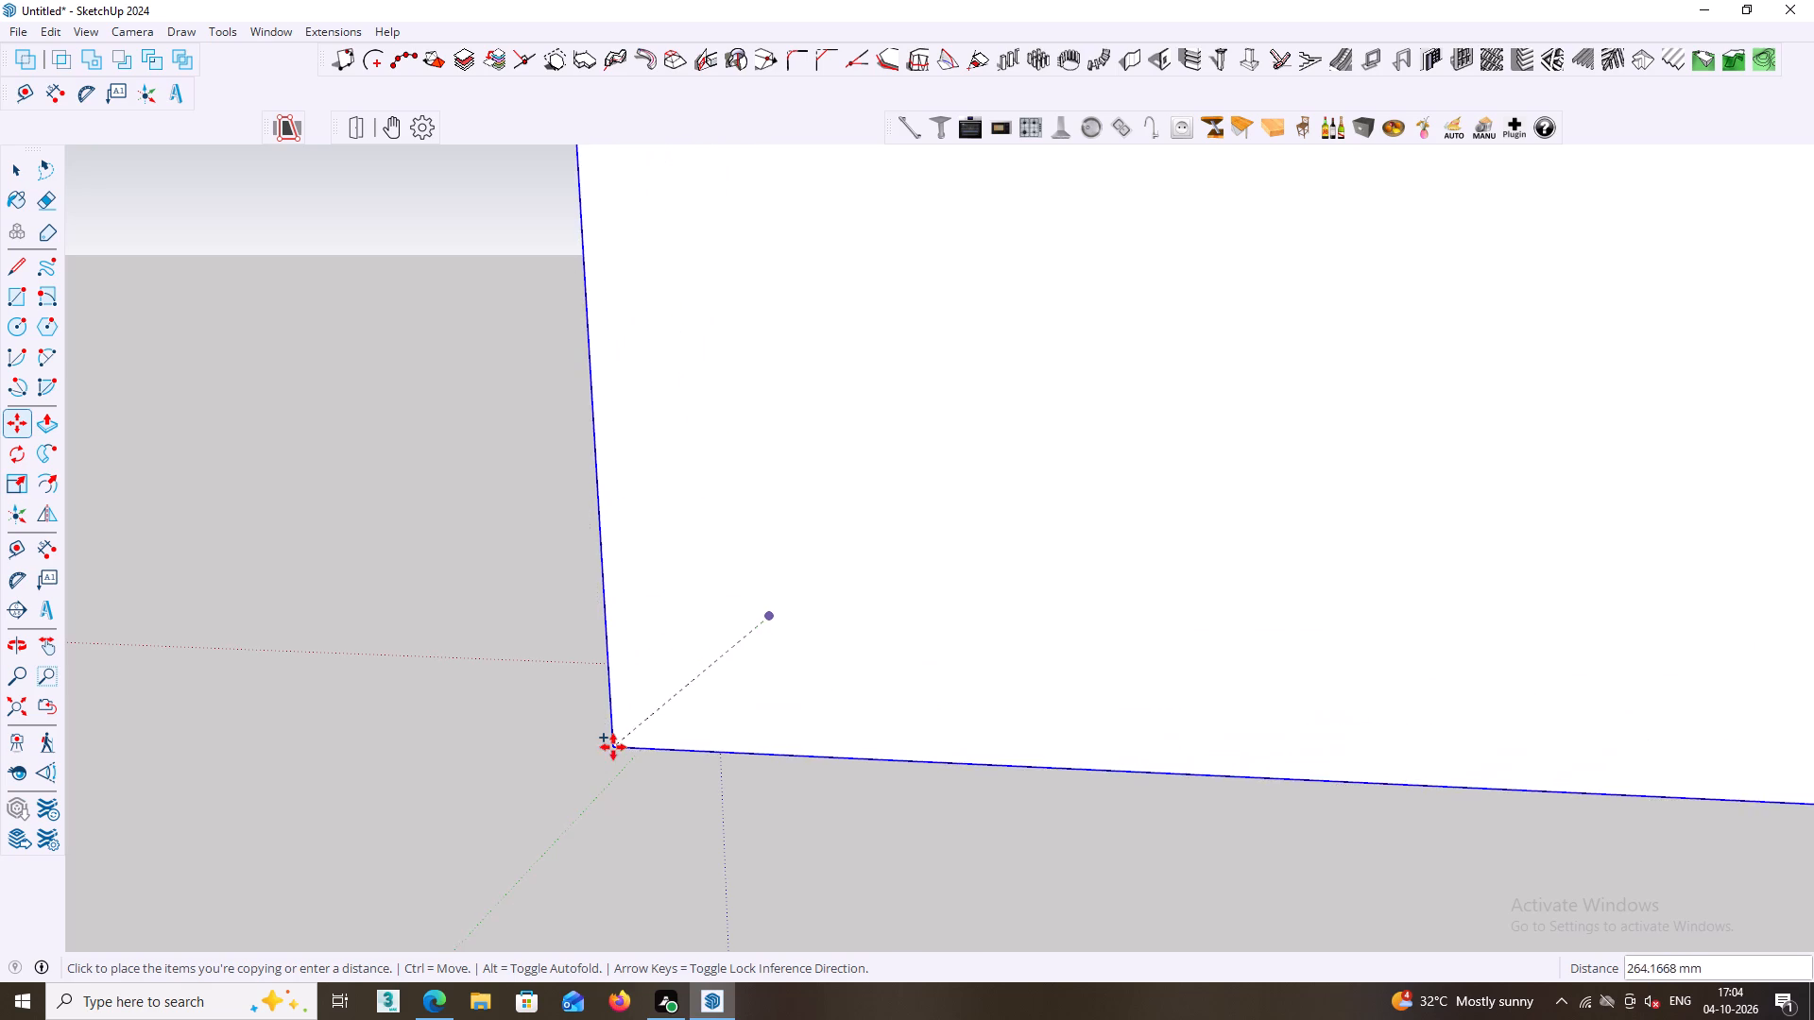
scroll(613, 747, down, 3)
key(Left)
scroll(590, 776, down, 5)
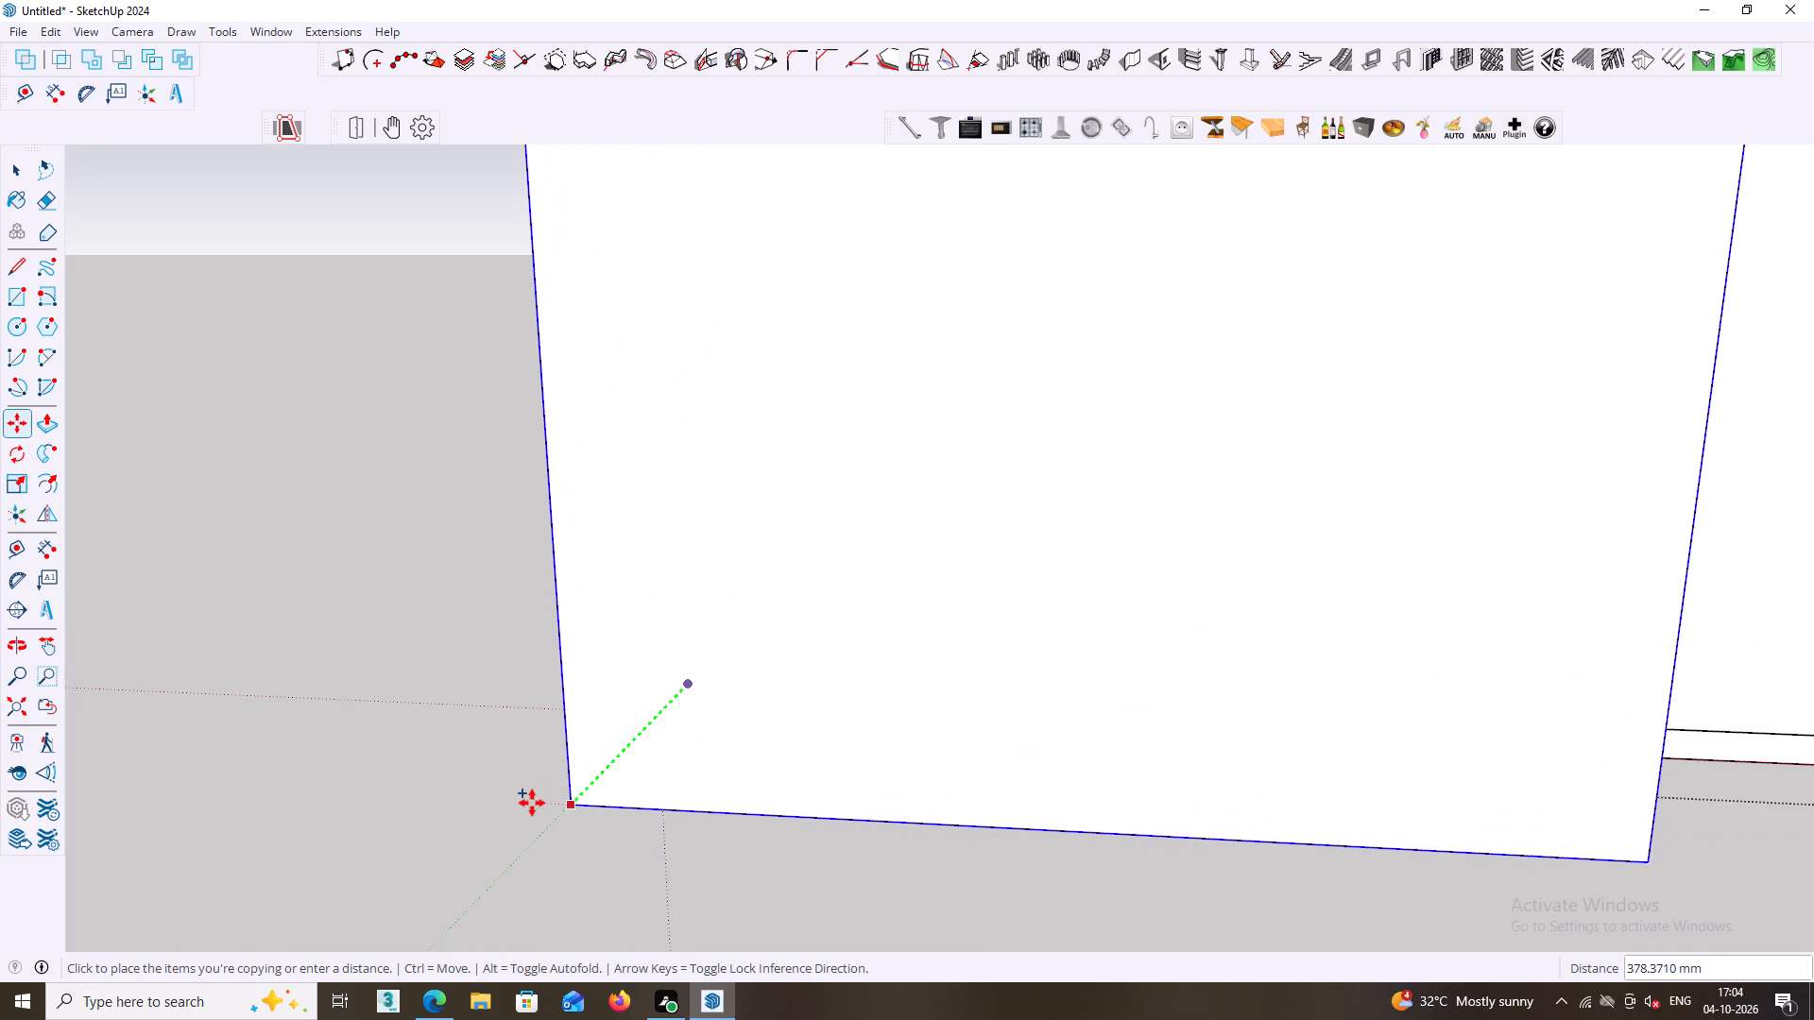
shift+middle_drag(532, 807, 1110, 595)
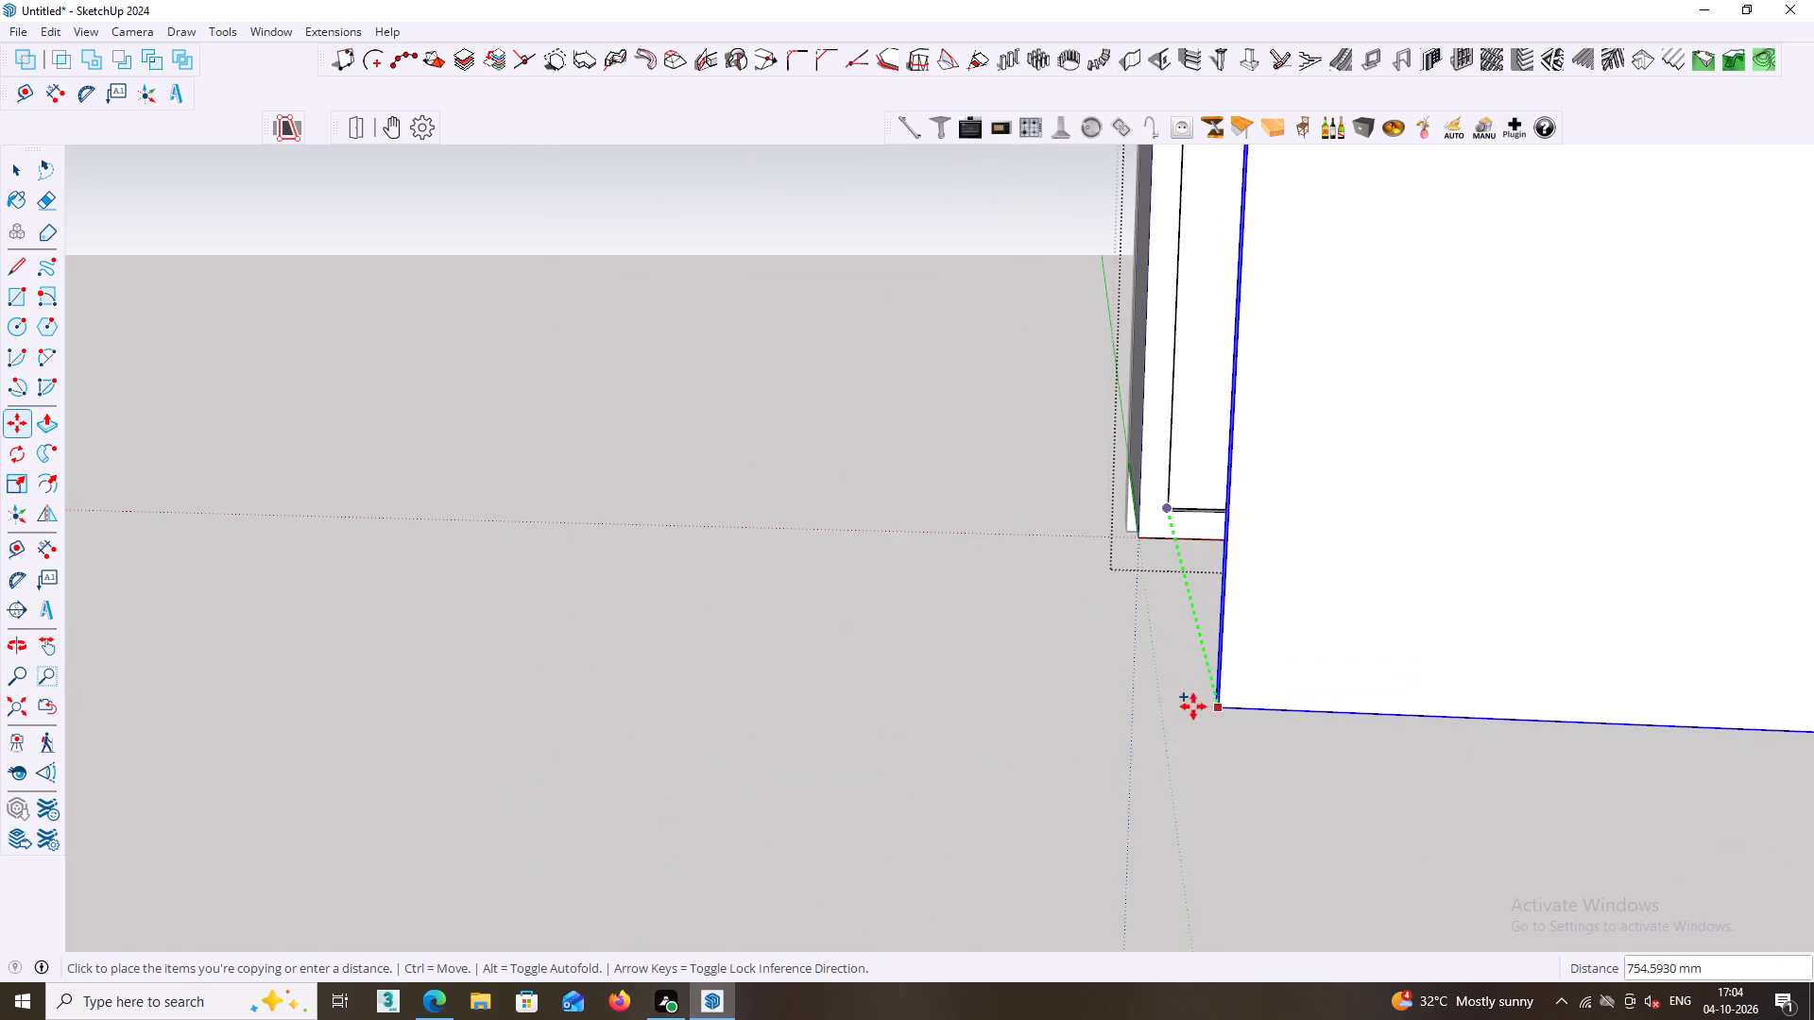
shift+middle_drag(1193, 706, 216, 625)
scroll(498, 571, down, 6)
middle_drag(595, 581, 328, 619)
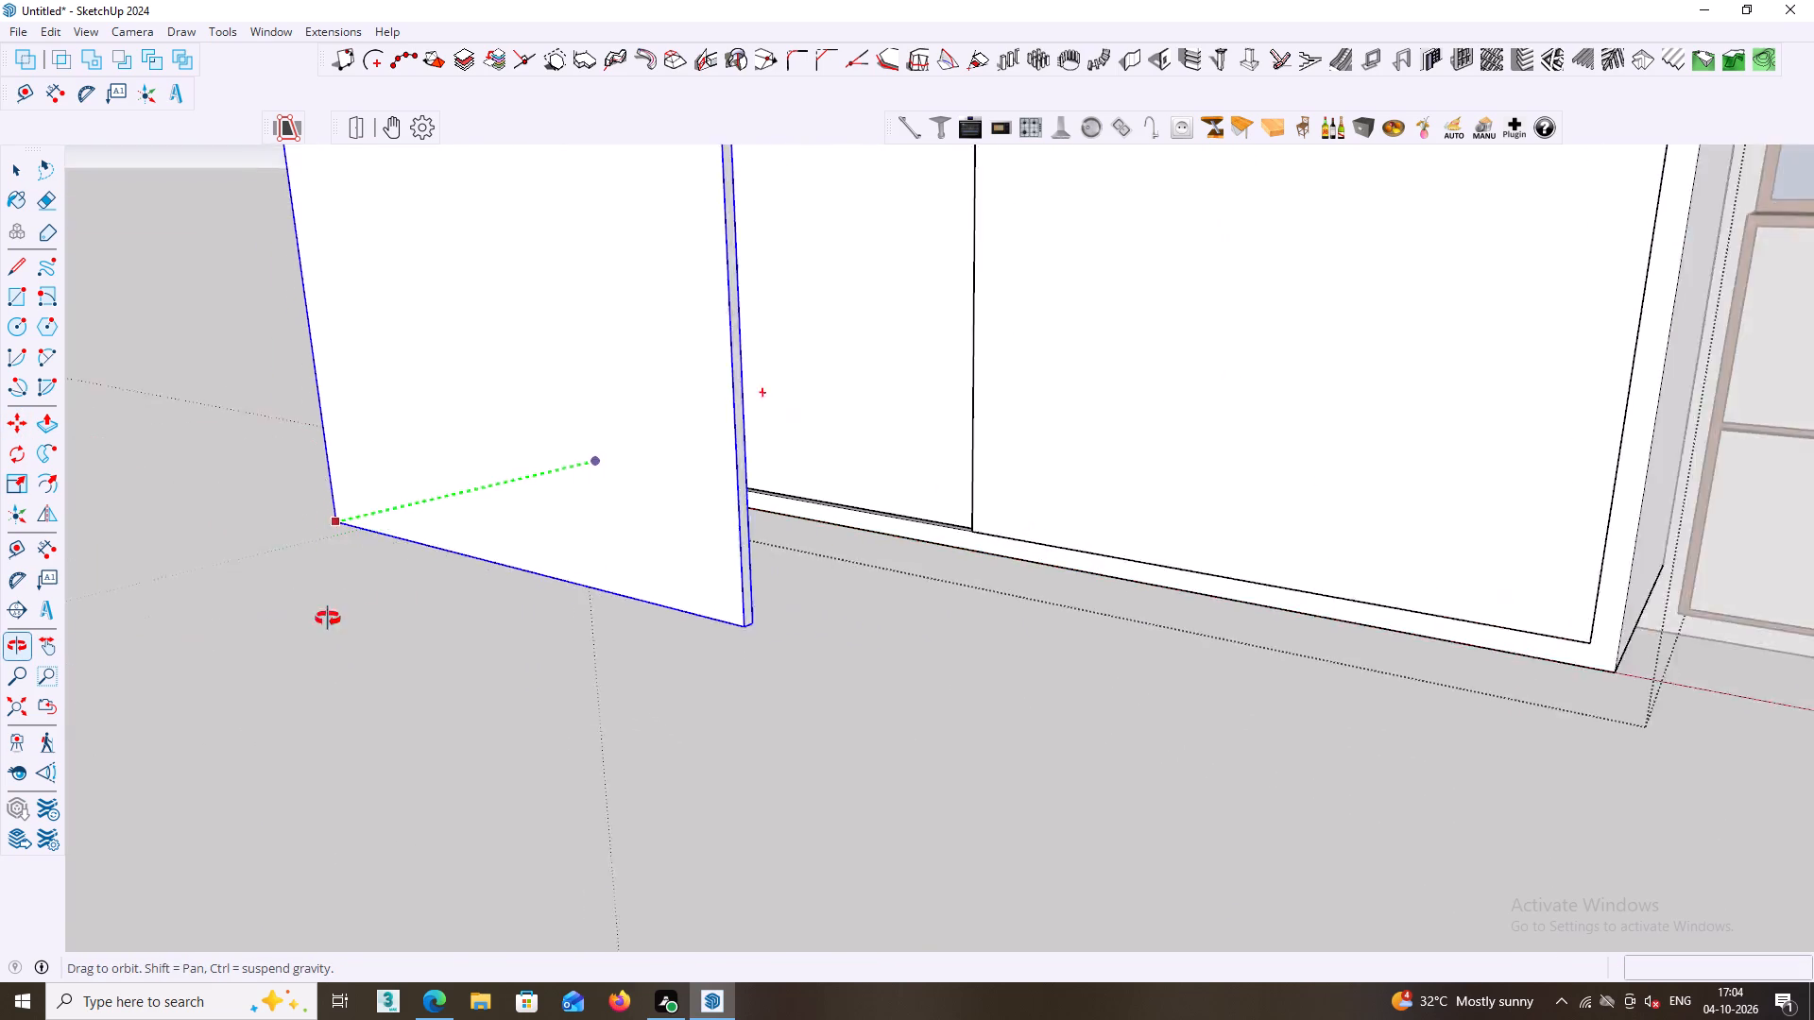
middle_drag(328, 619, 181, 629)
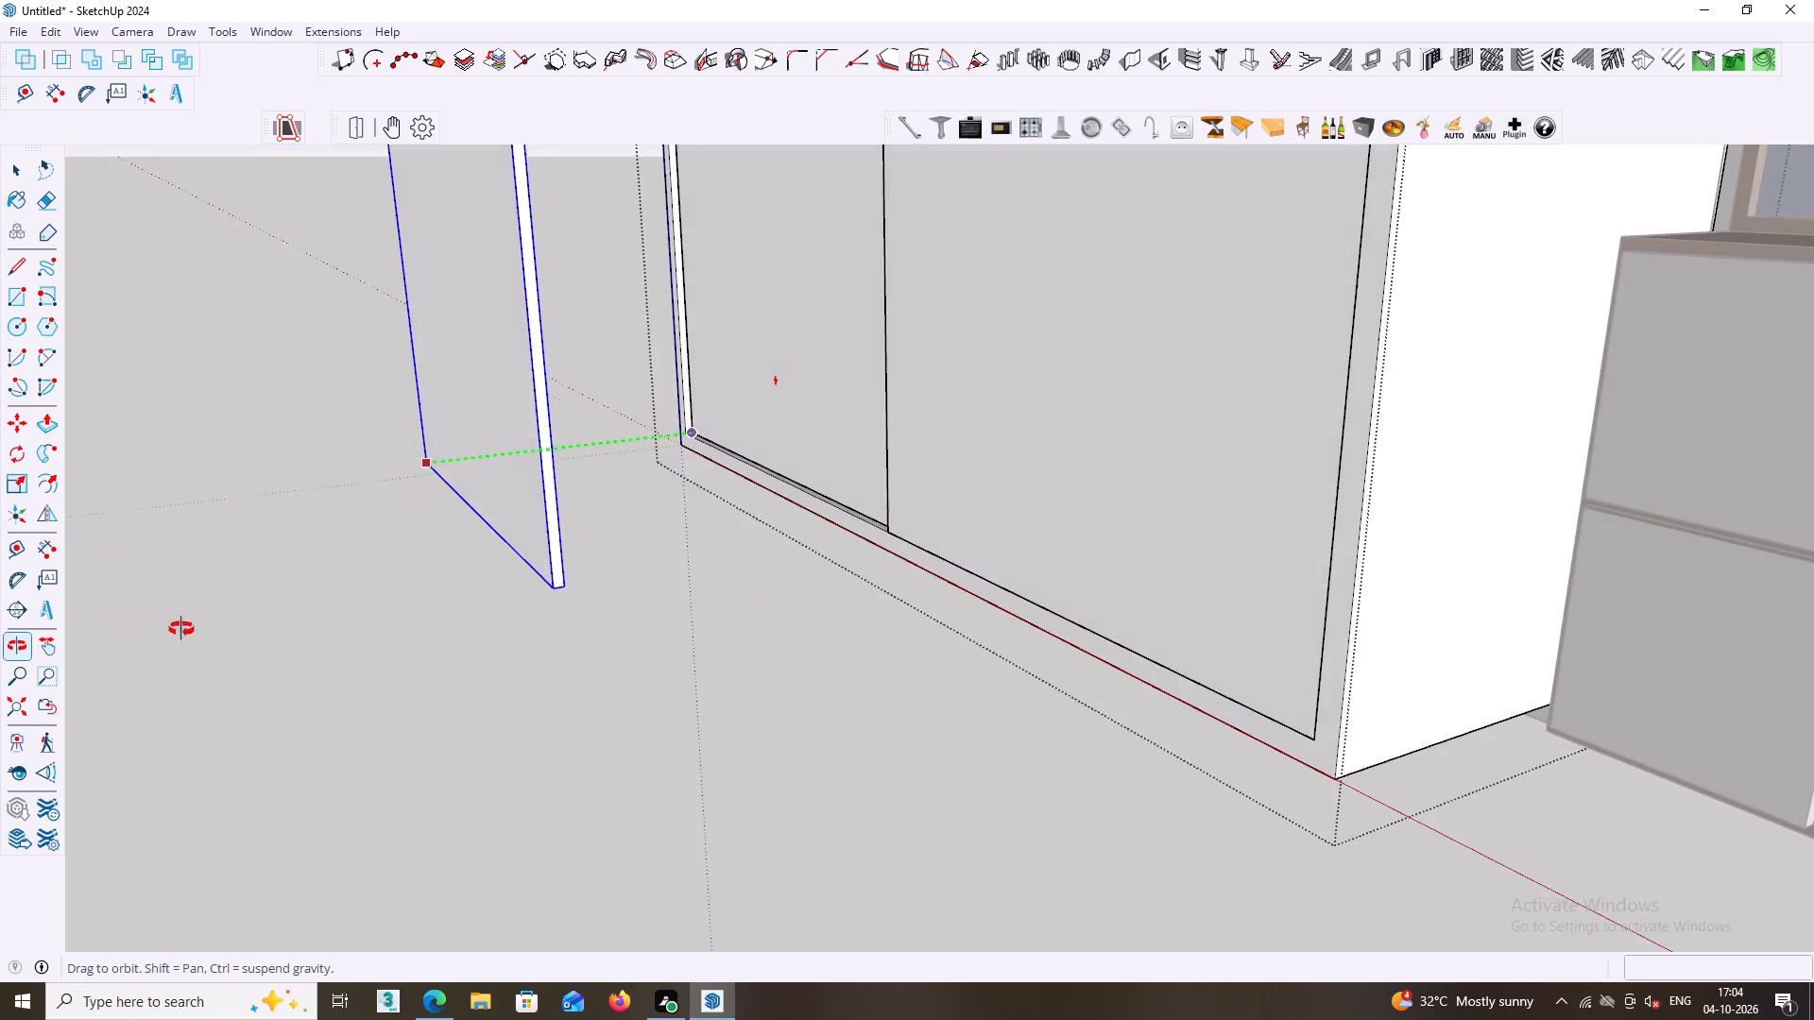
middle_drag(181, 629, 769, 688)
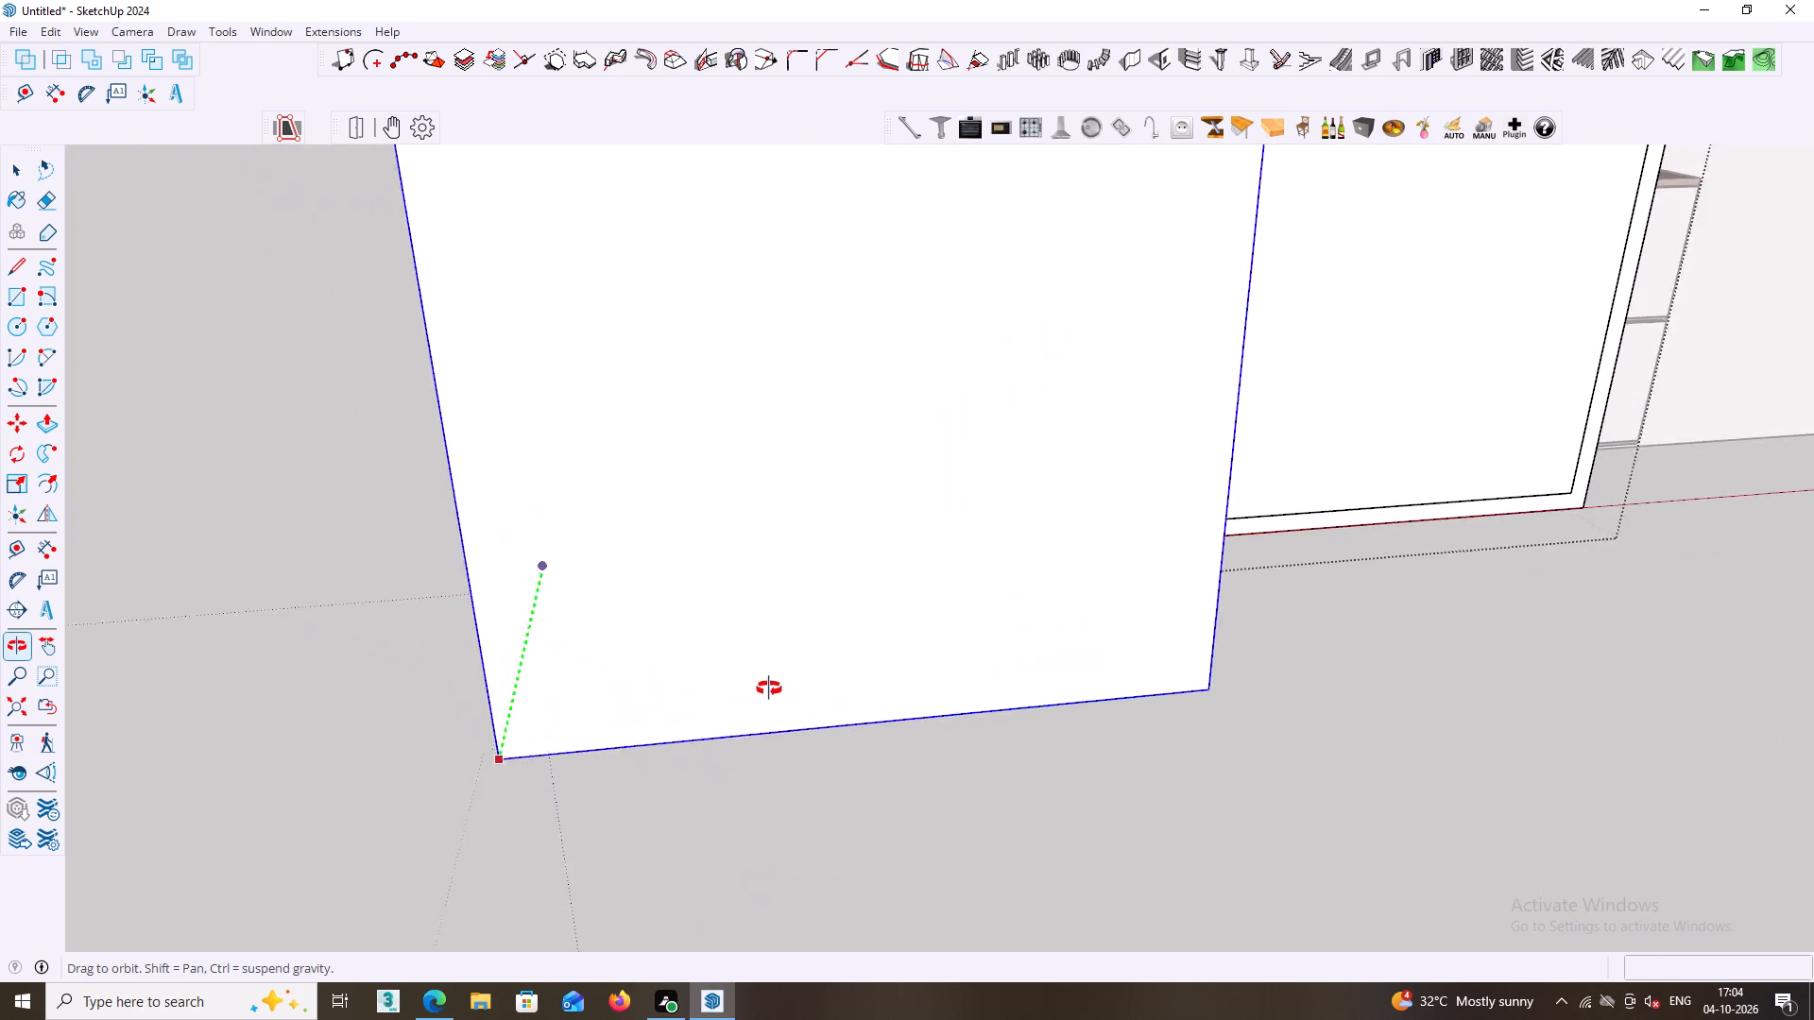
middle_drag(769, 688, 1065, 678)
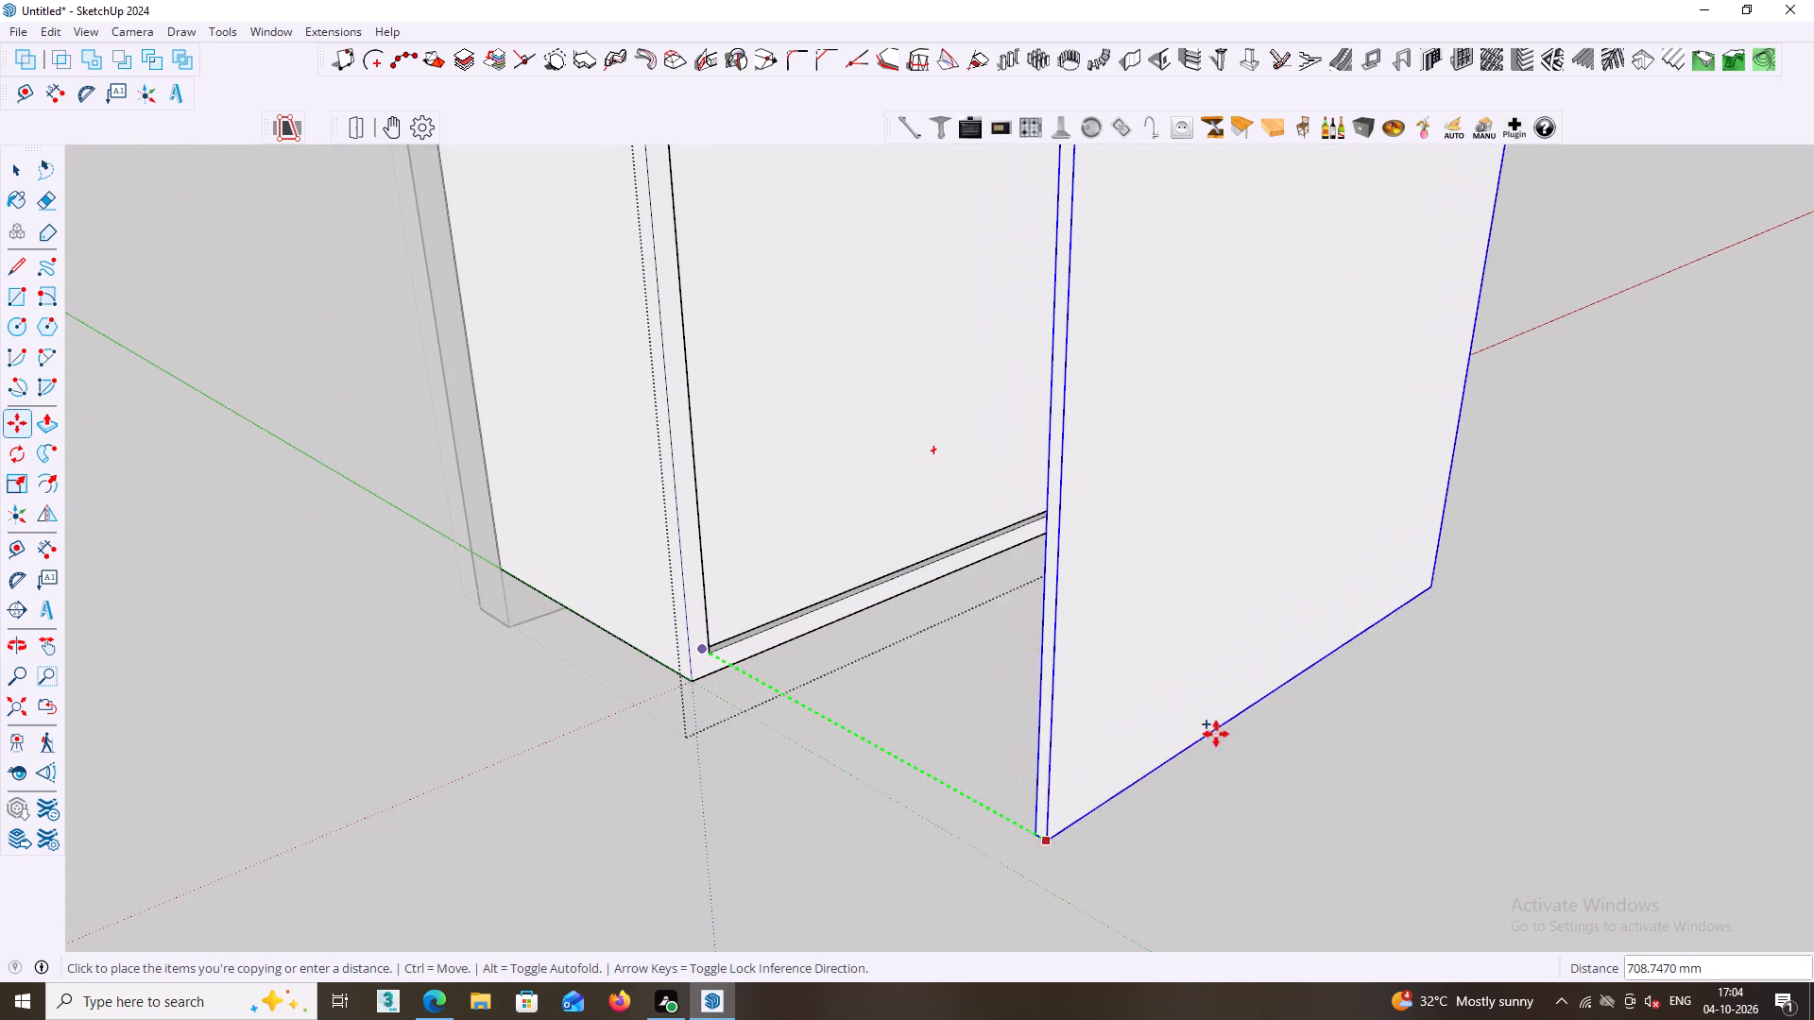
click(1279, 769)
key(space)
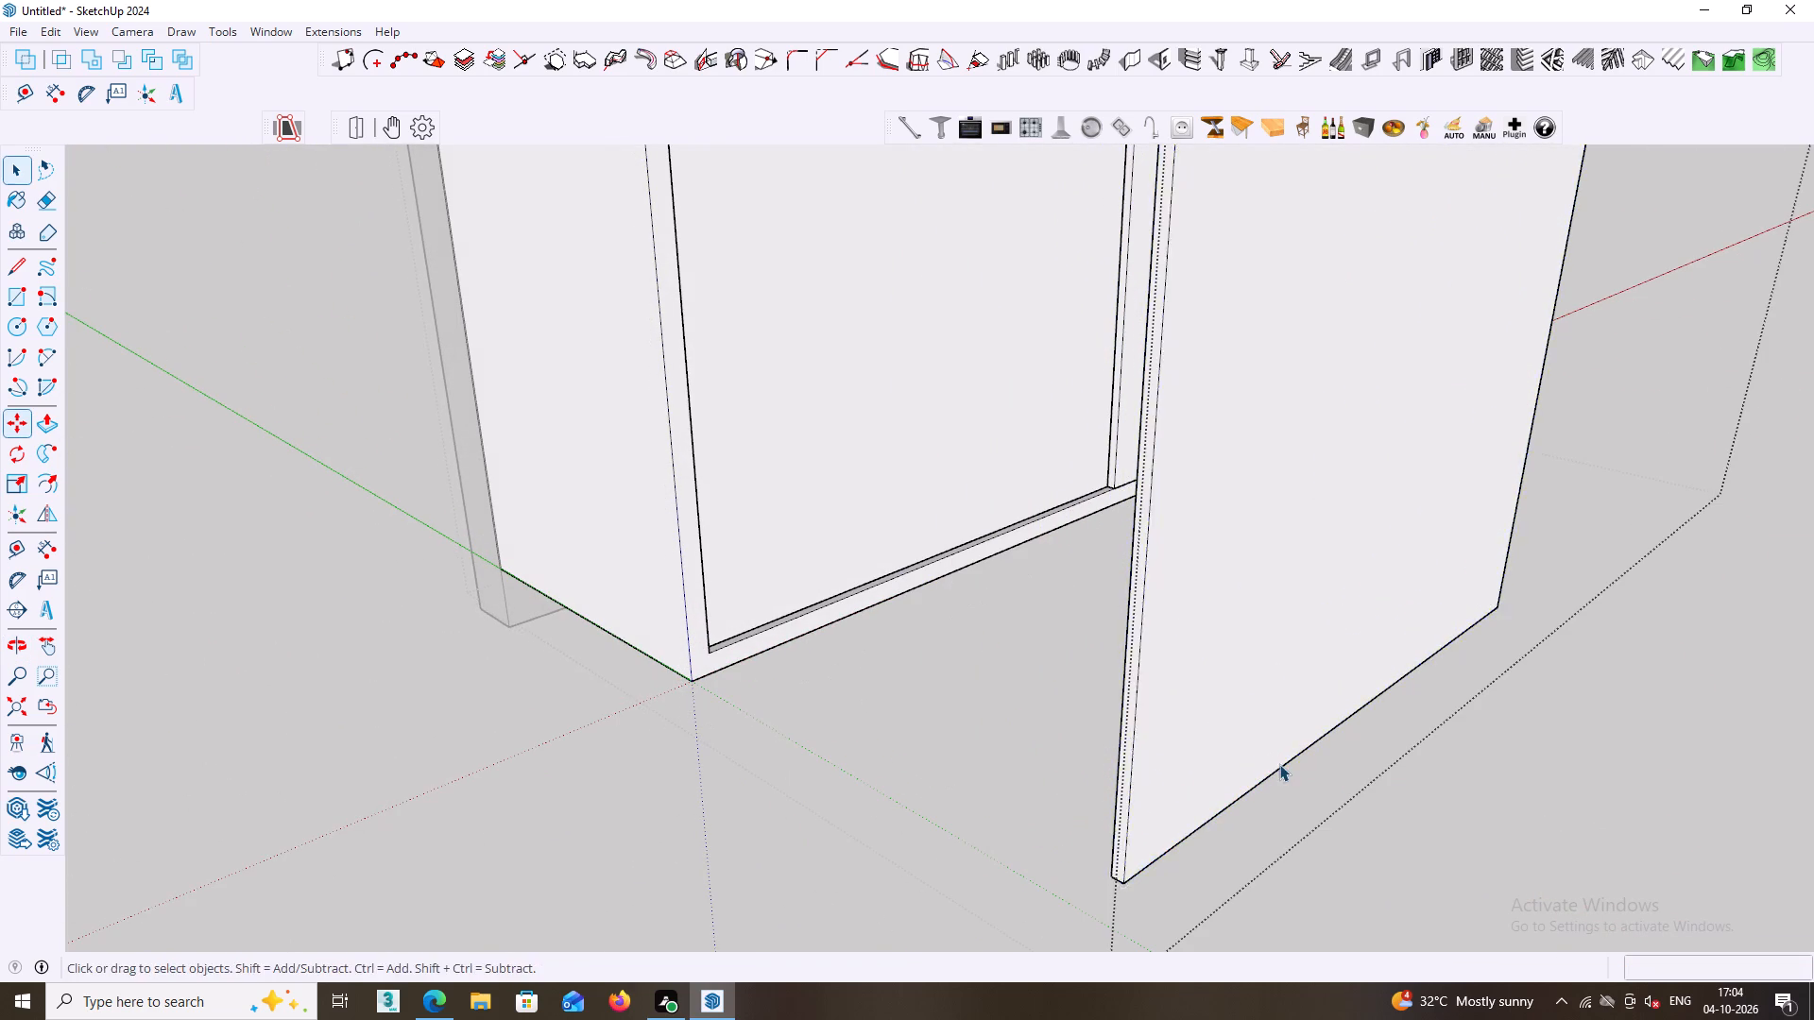
Leave the wardrobe group and examine the copied door panel in front of the frame from the front and from above.
scroll(1280, 759, down, 4)
middle_click(1343, 750)
middle_drag(1360, 756, 1056, 675)
scroll(1061, 666, down, 5)
middle_drag(1085, 660, 928, 577)
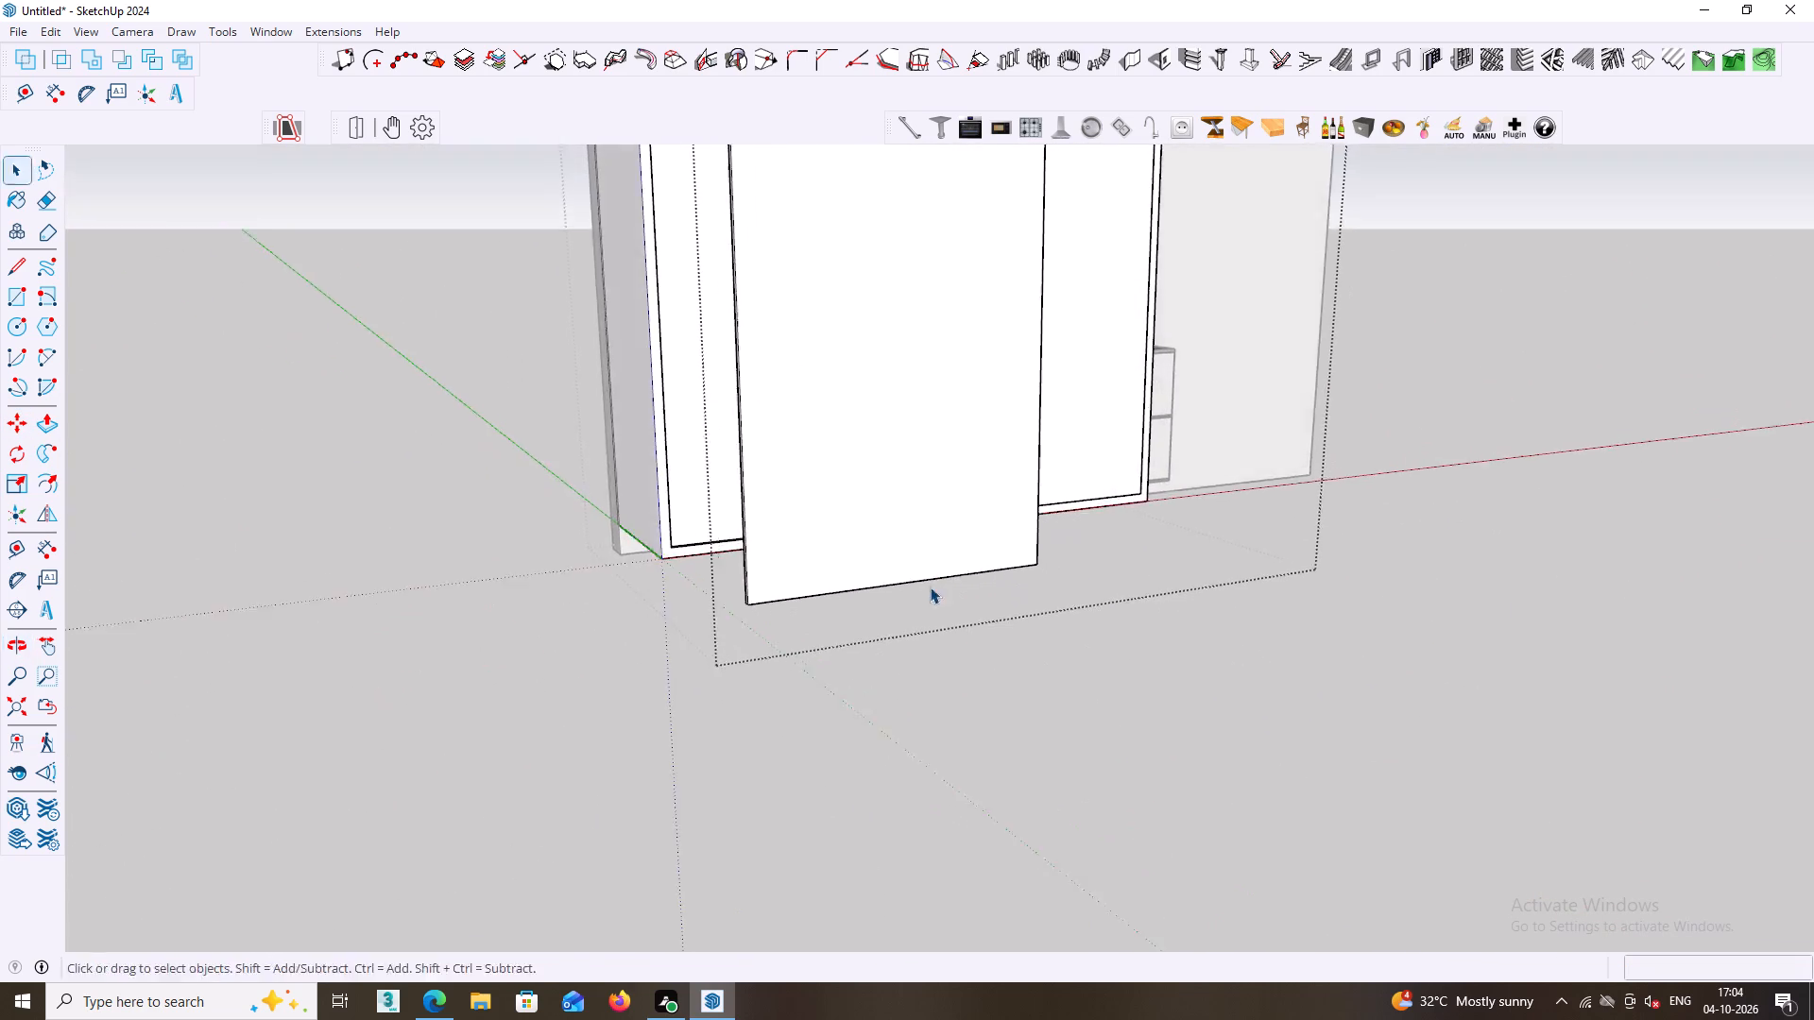
scroll(913, 574, down, 2)
middle_drag(934, 595, 899, 723)
scroll(899, 721, down, 1)
shift+middle_drag(912, 711, 911, 768)
middle_drag(882, 654, 873, 643)
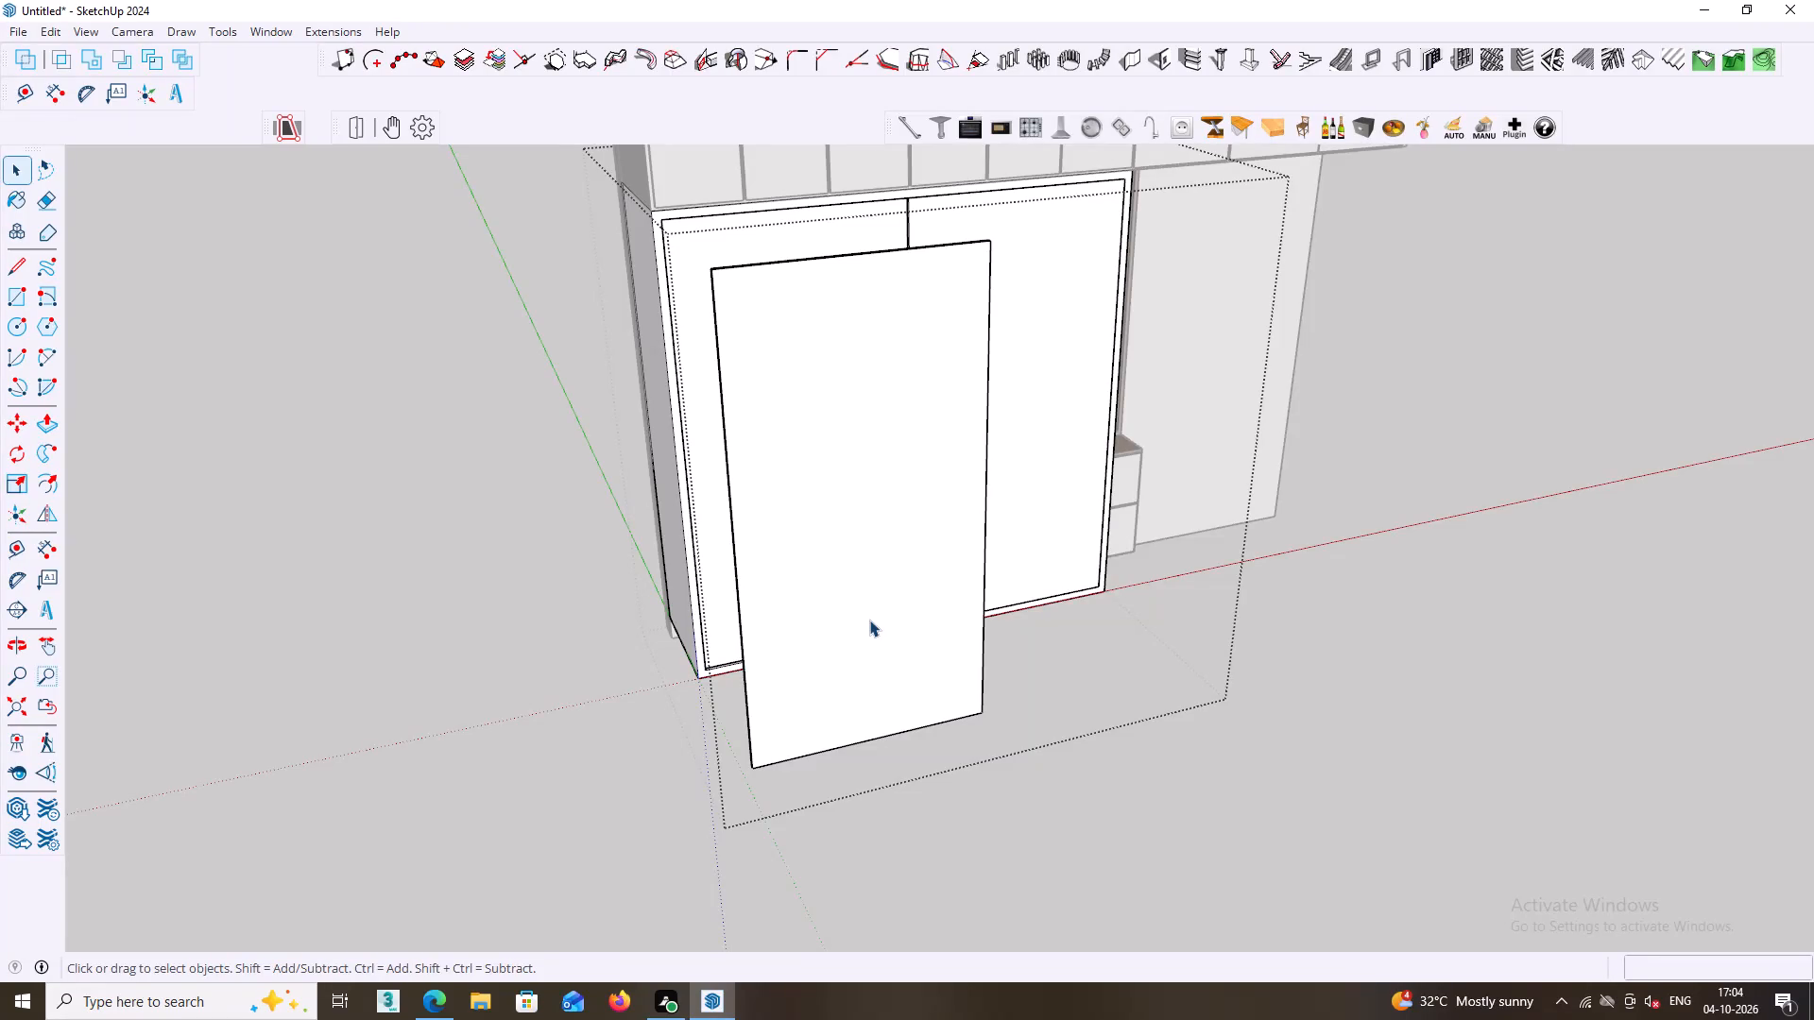
scroll(869, 619, down, 2)
middle_drag(866, 618, 848, 678)
middle_drag(858, 641, 829, 679)
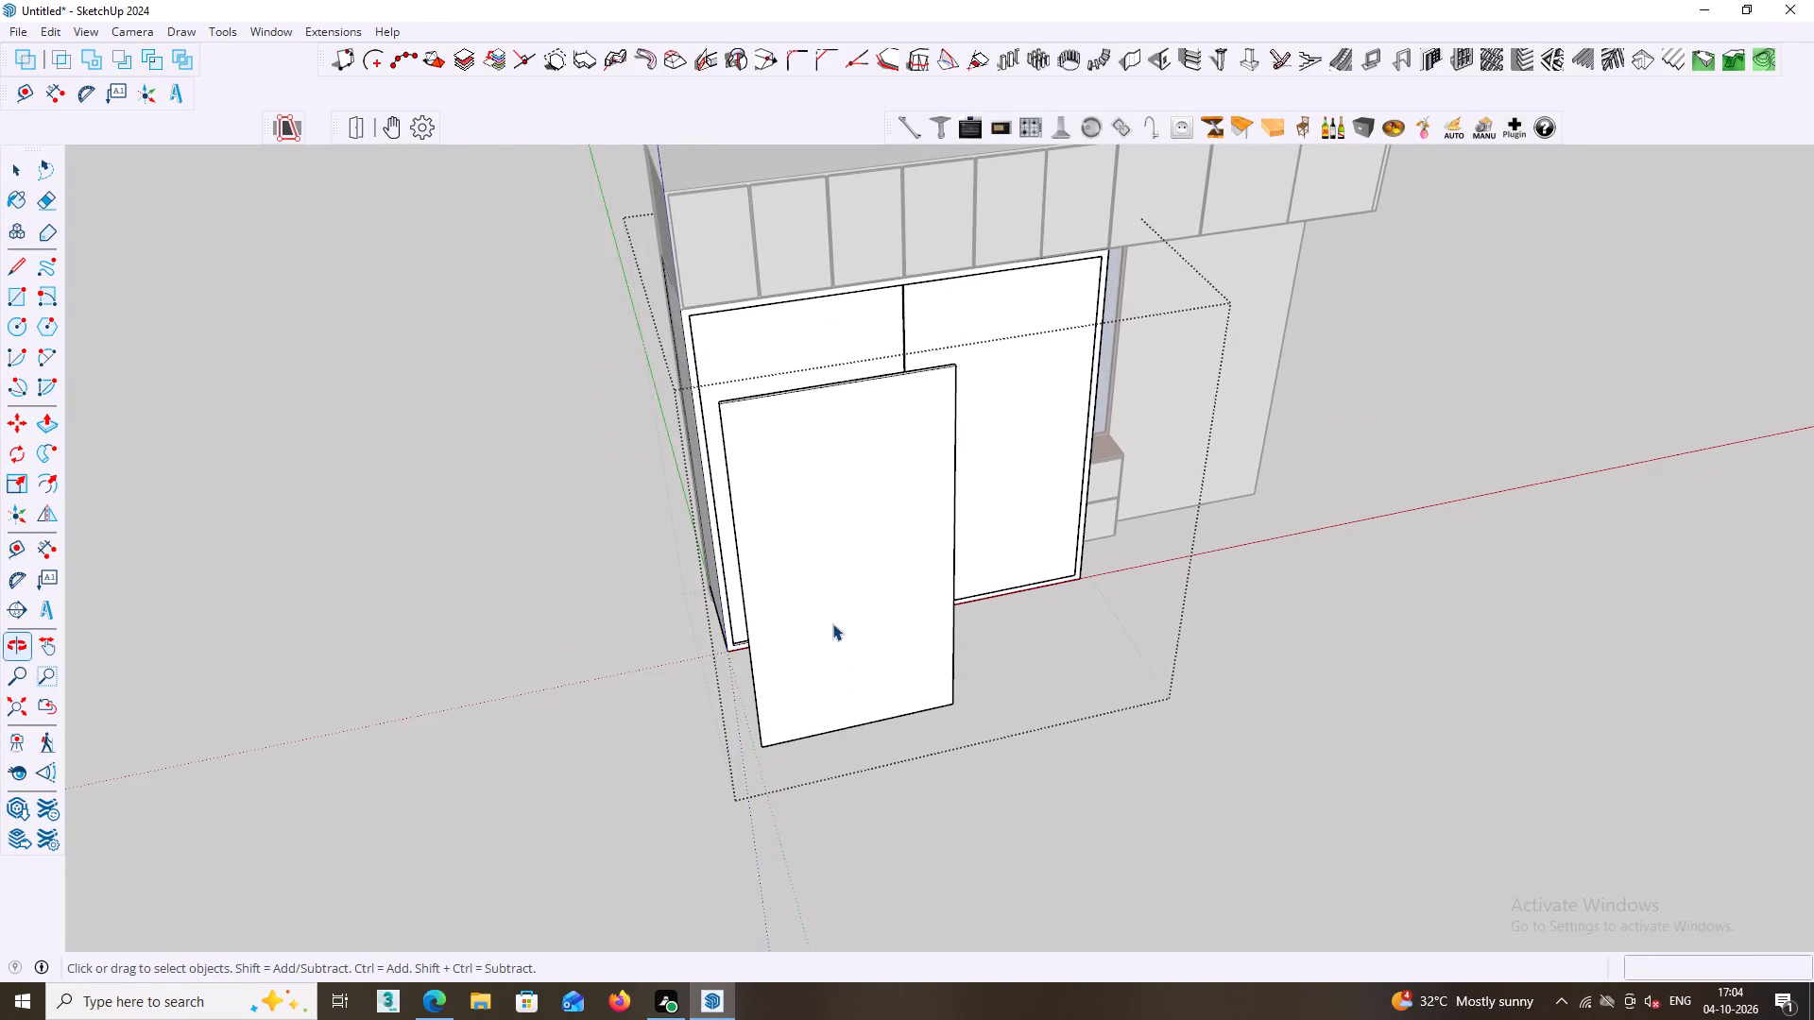
click(835, 619)
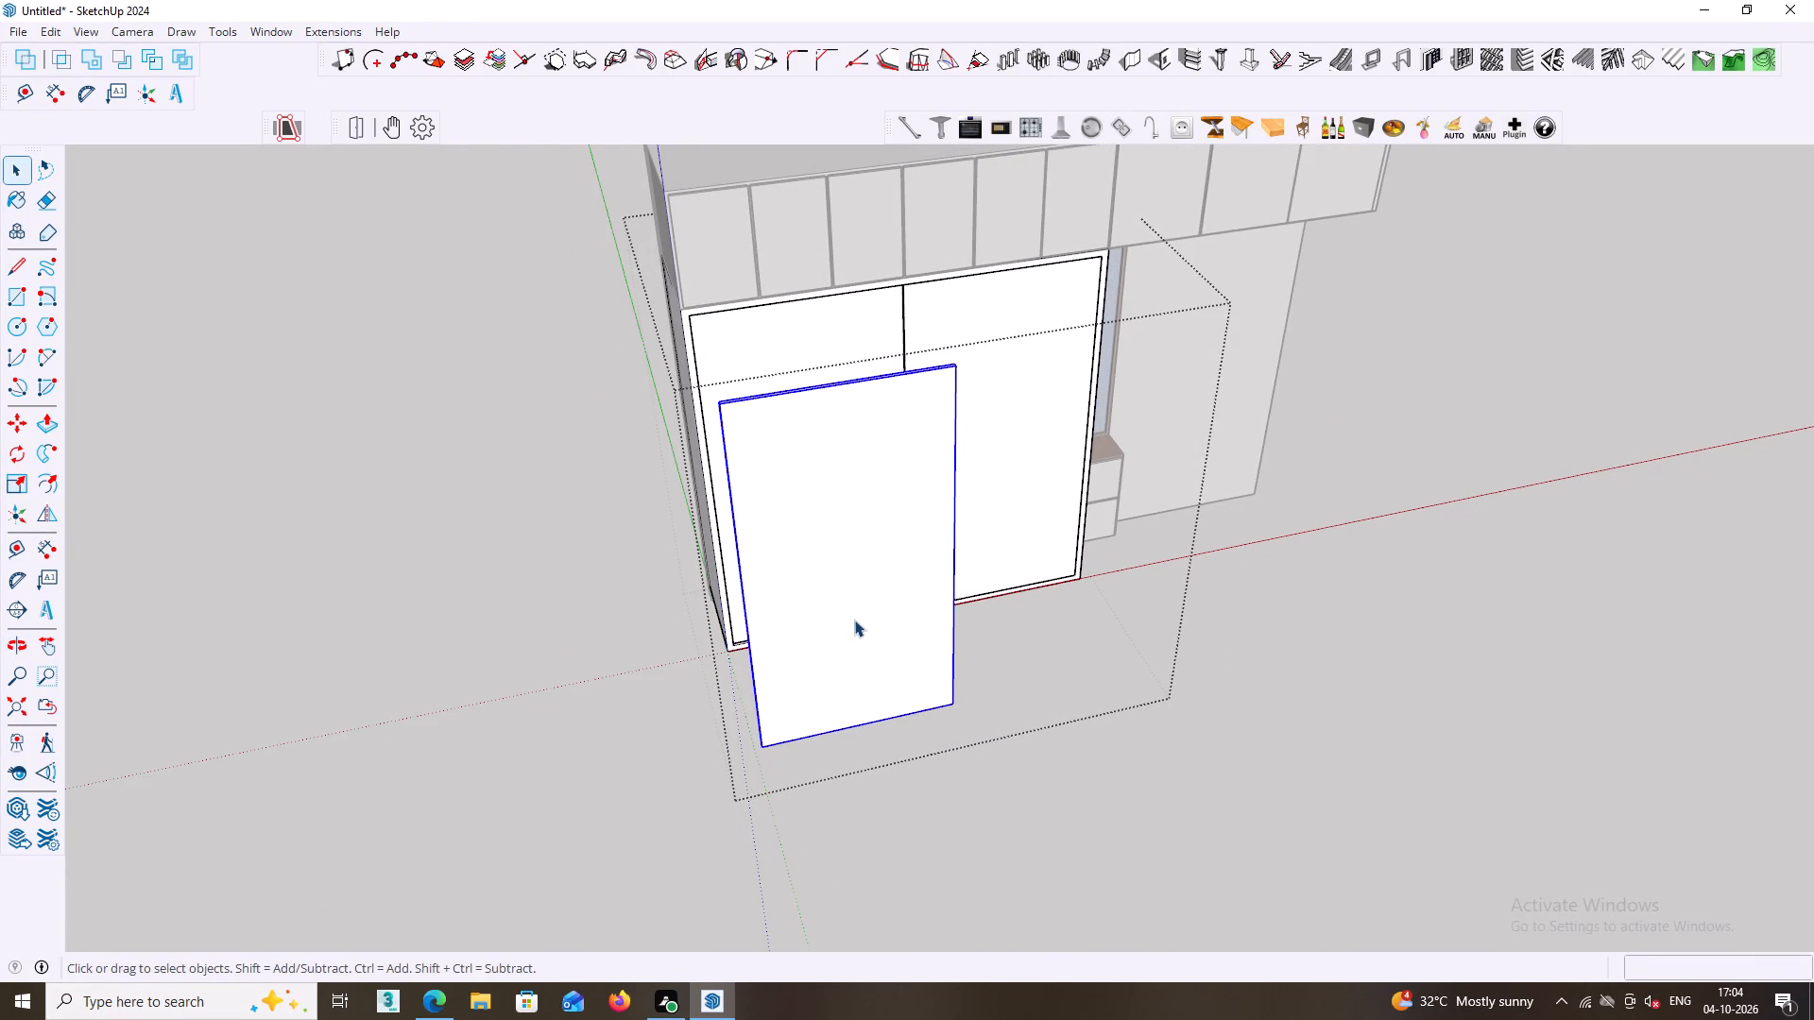
middle_drag(848, 644, 839, 625)
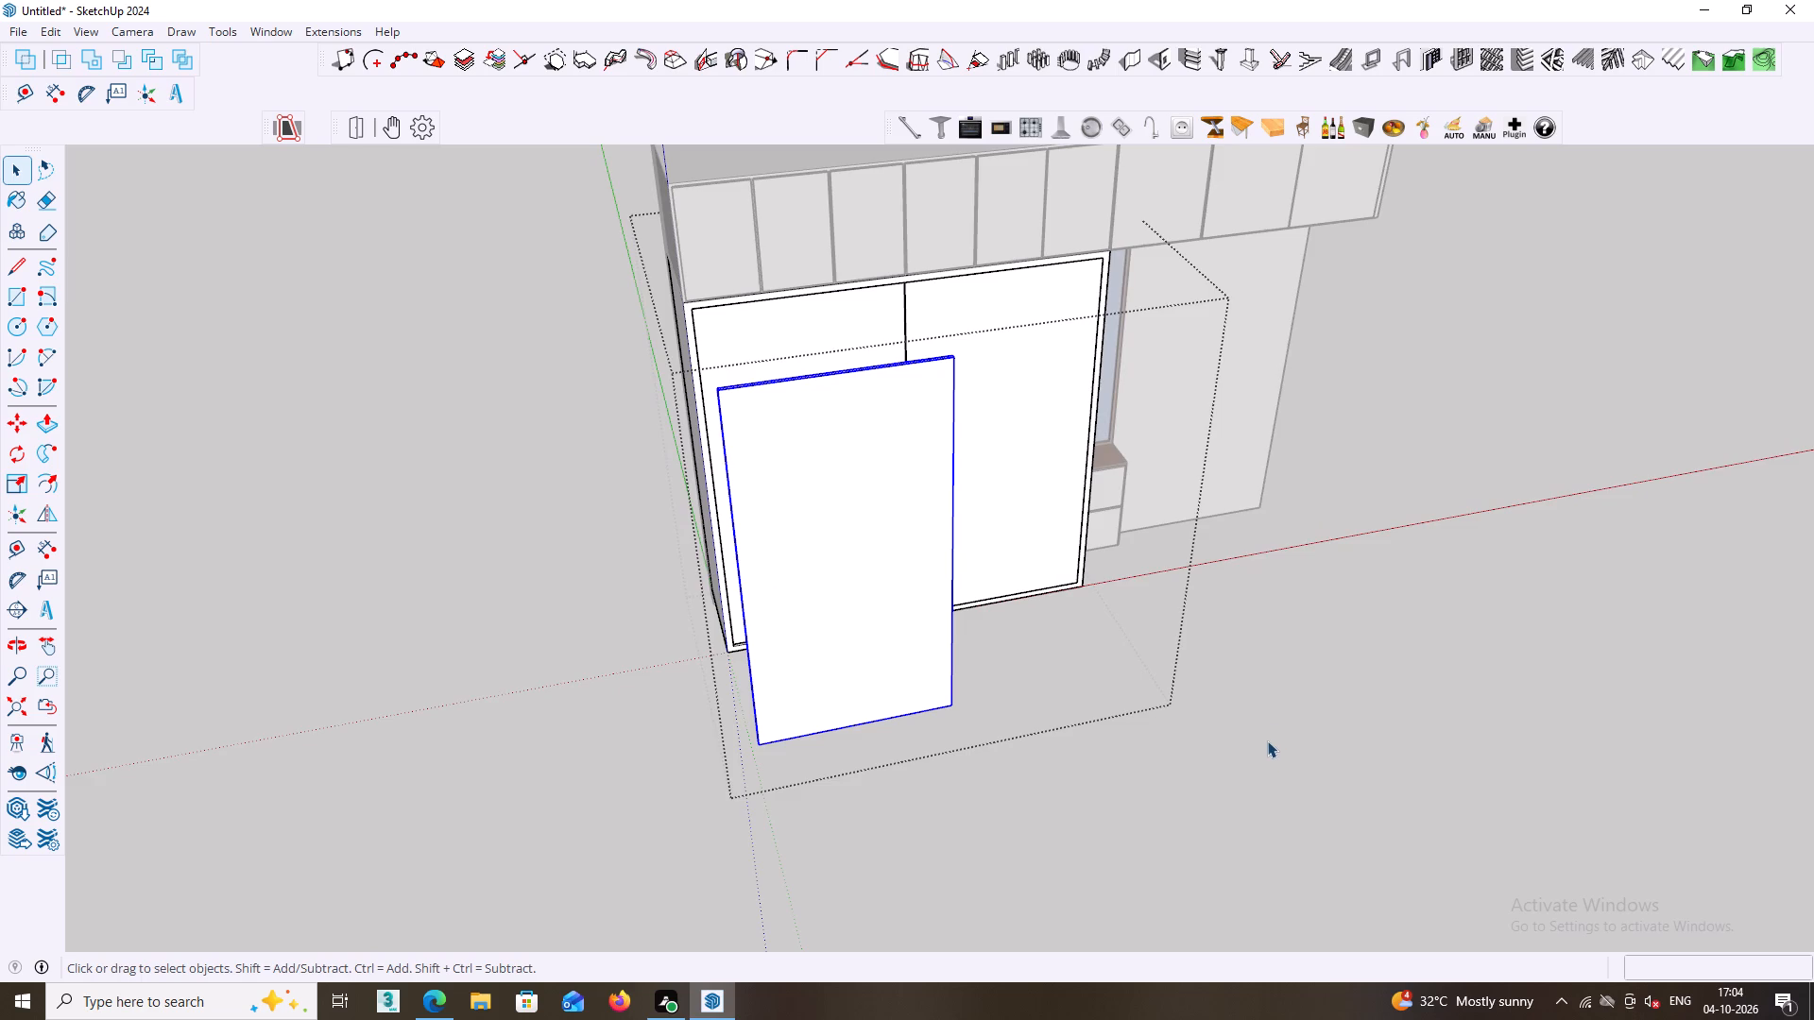
click(1319, 695)
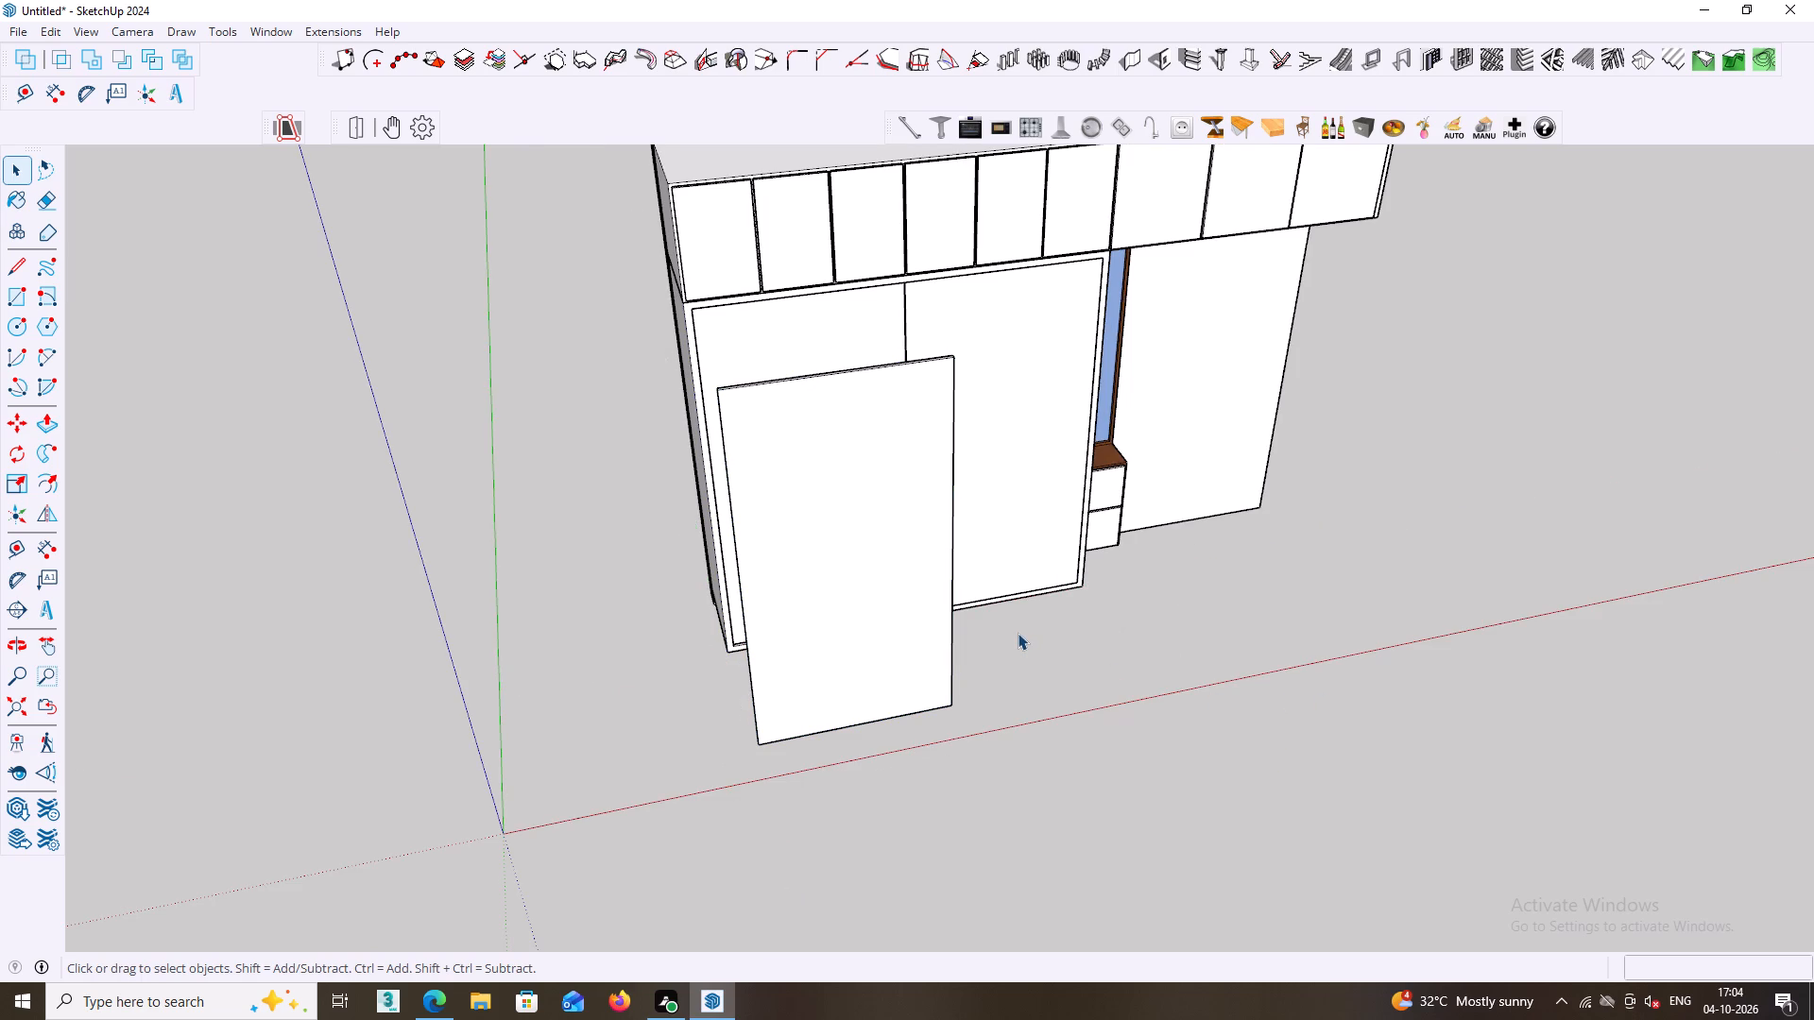
middle_drag(1018, 633, 1003, 625)
scroll(828, 535, up, 1)
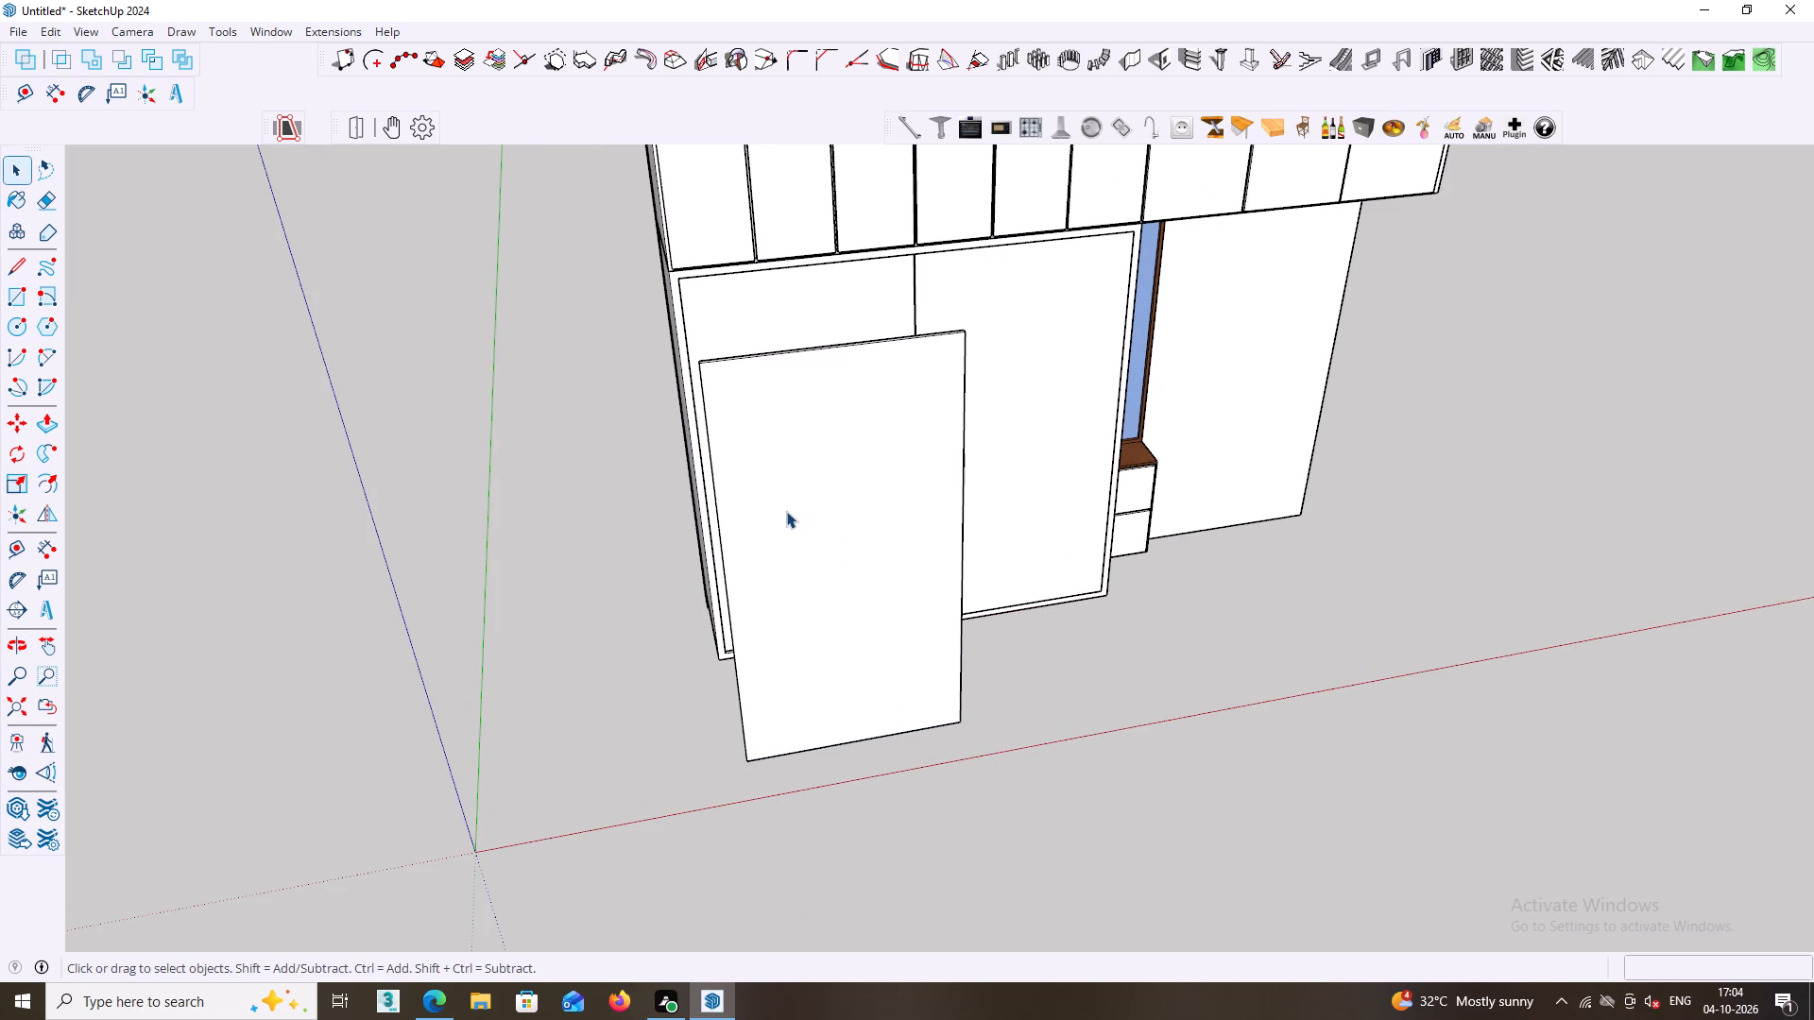
middle_drag(767, 509, 773, 490)
middle_drag(773, 490, 827, 483)
scroll(815, 476, up, 1)
middle_drag(815, 483, 825, 458)
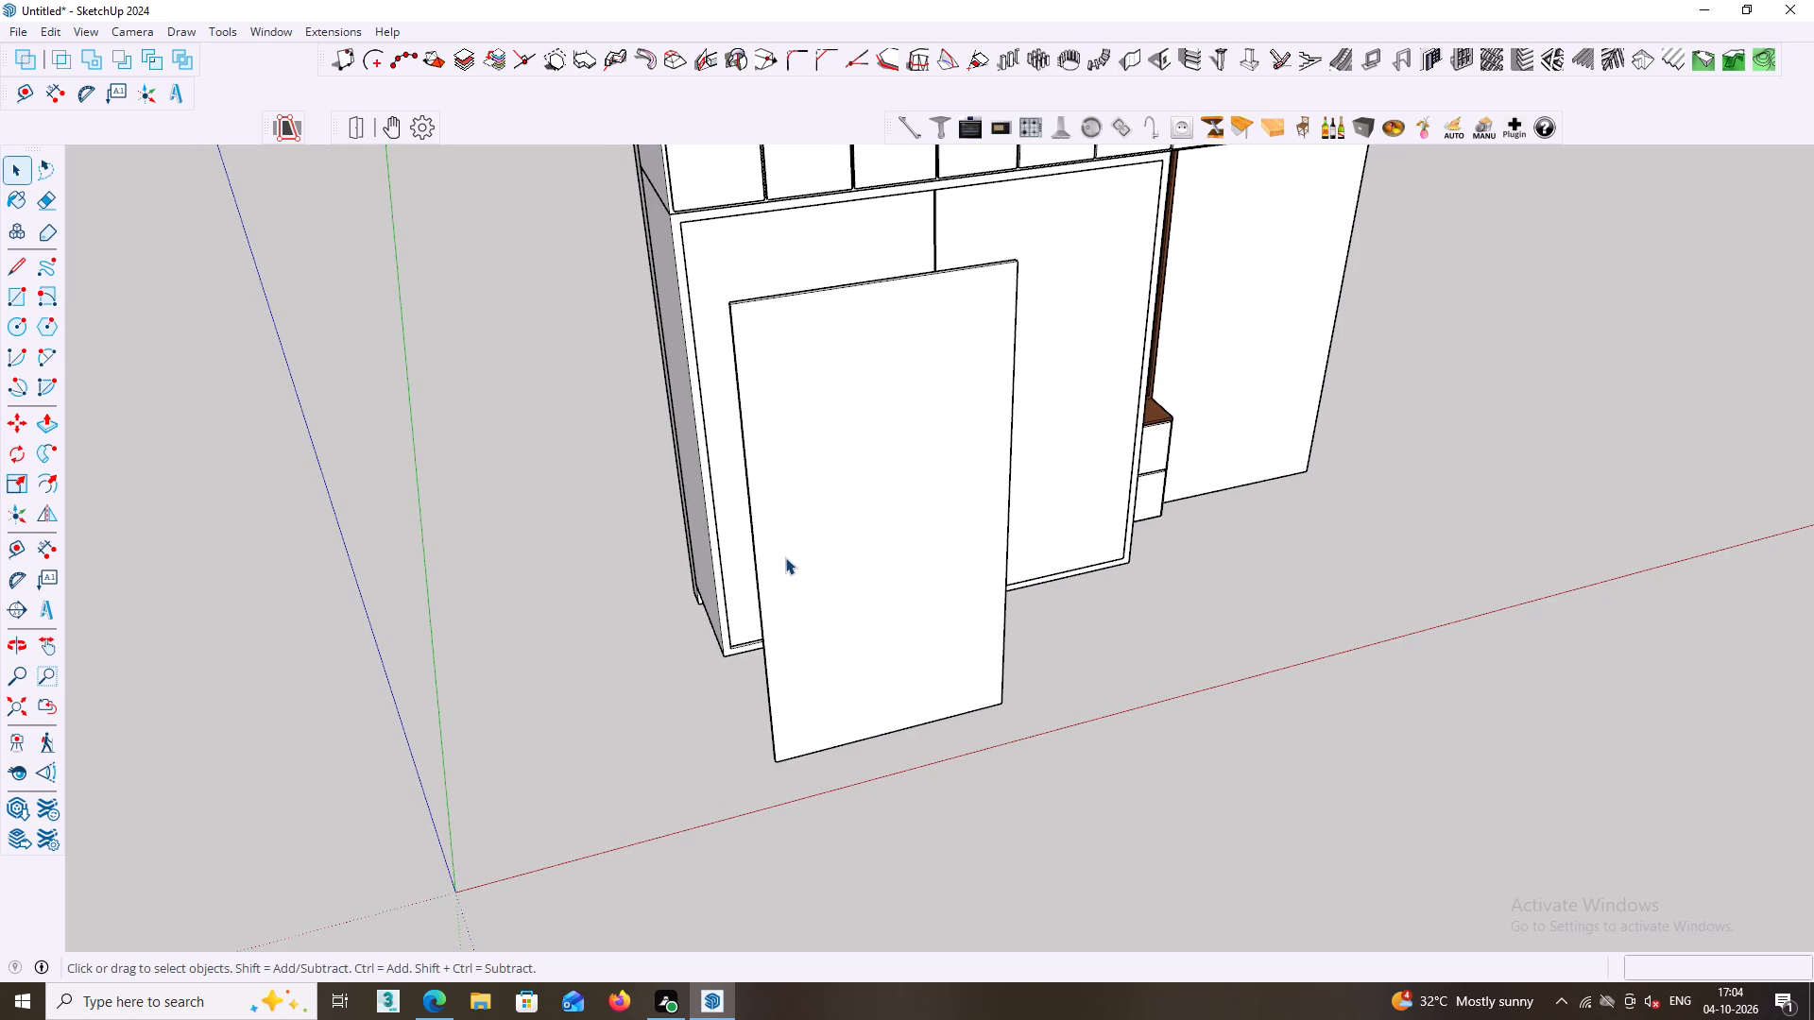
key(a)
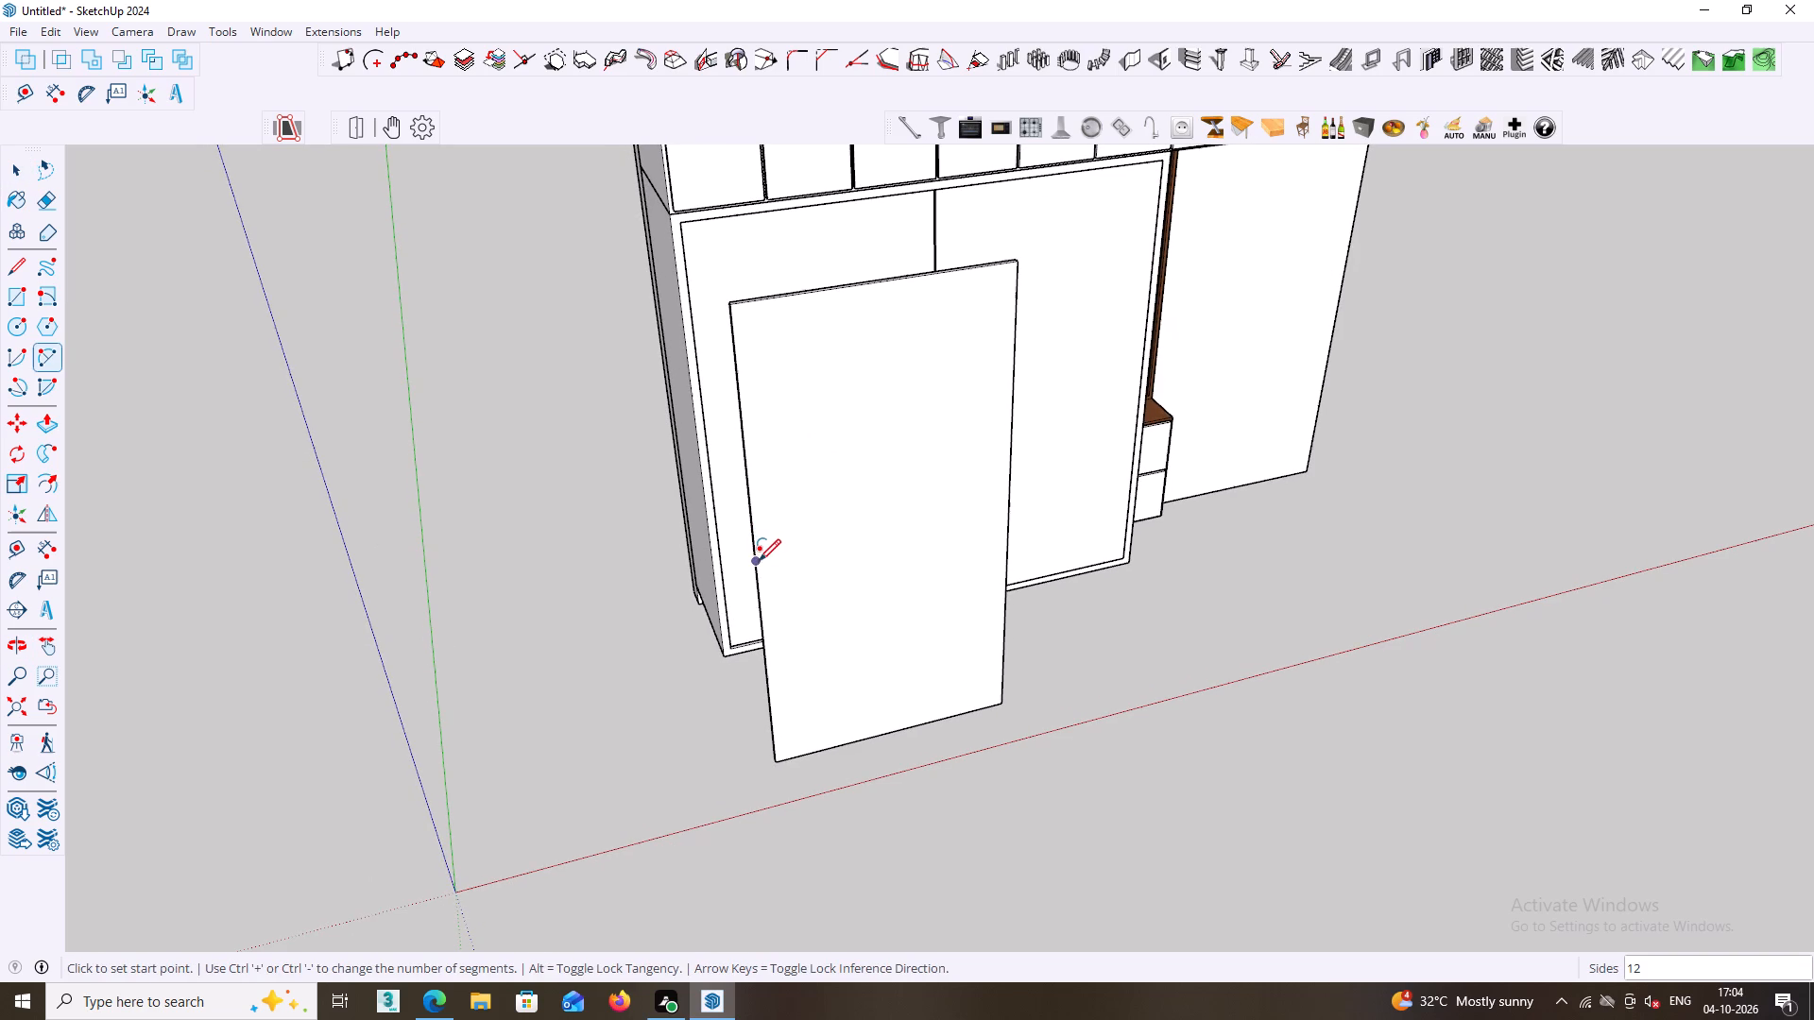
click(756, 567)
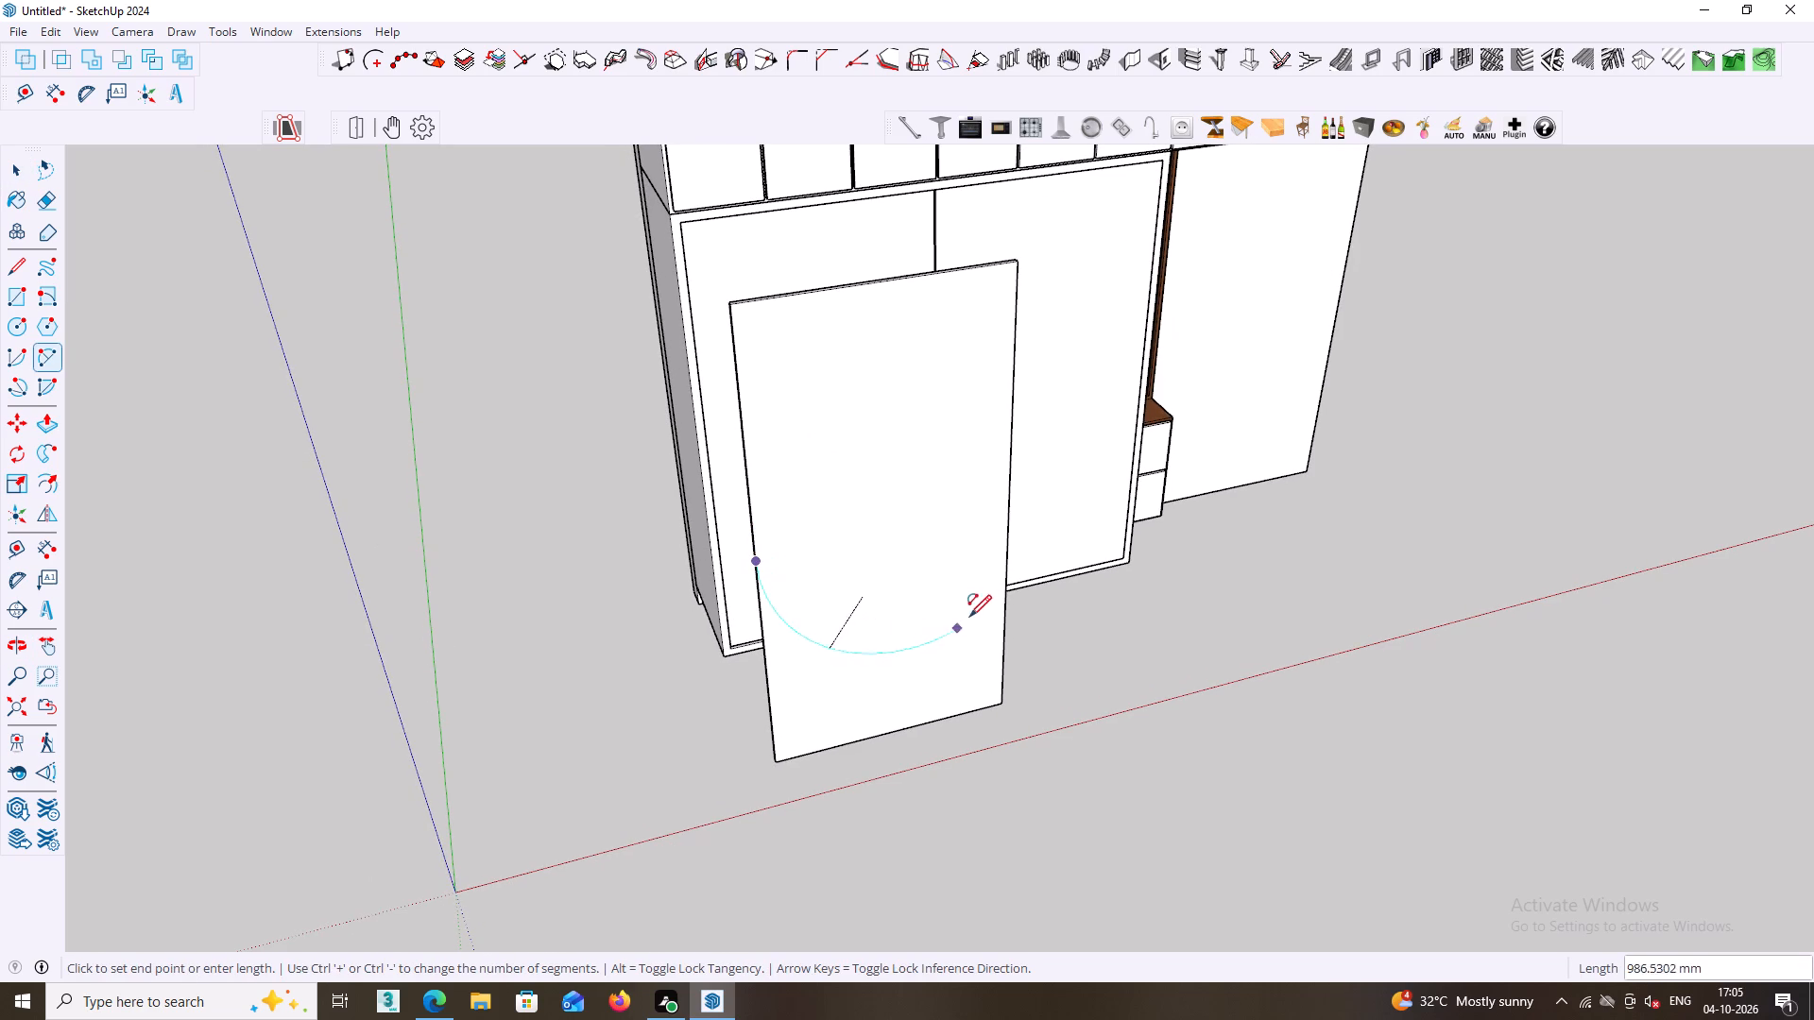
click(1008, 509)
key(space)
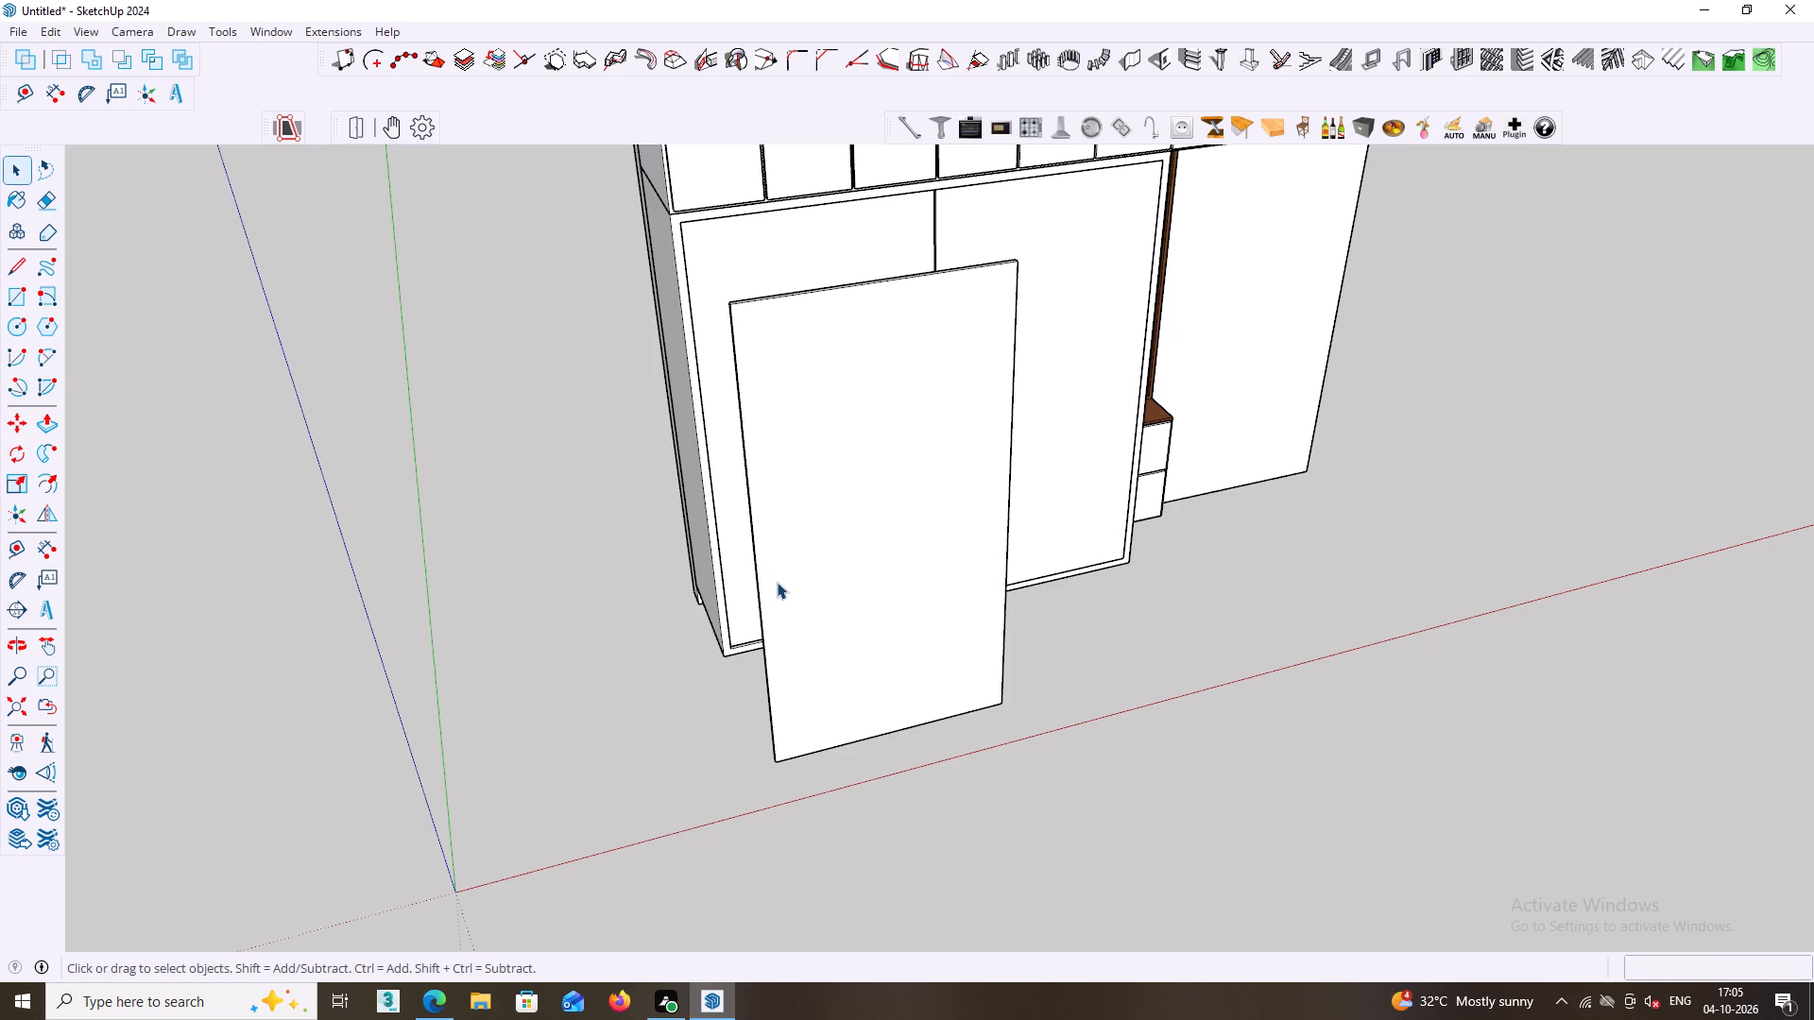
Draw a two-point arc bulging downward across the copied door's face, spanning about 1031 mm between its long edges and tangent to the edge.
key(a)
click(758, 564)
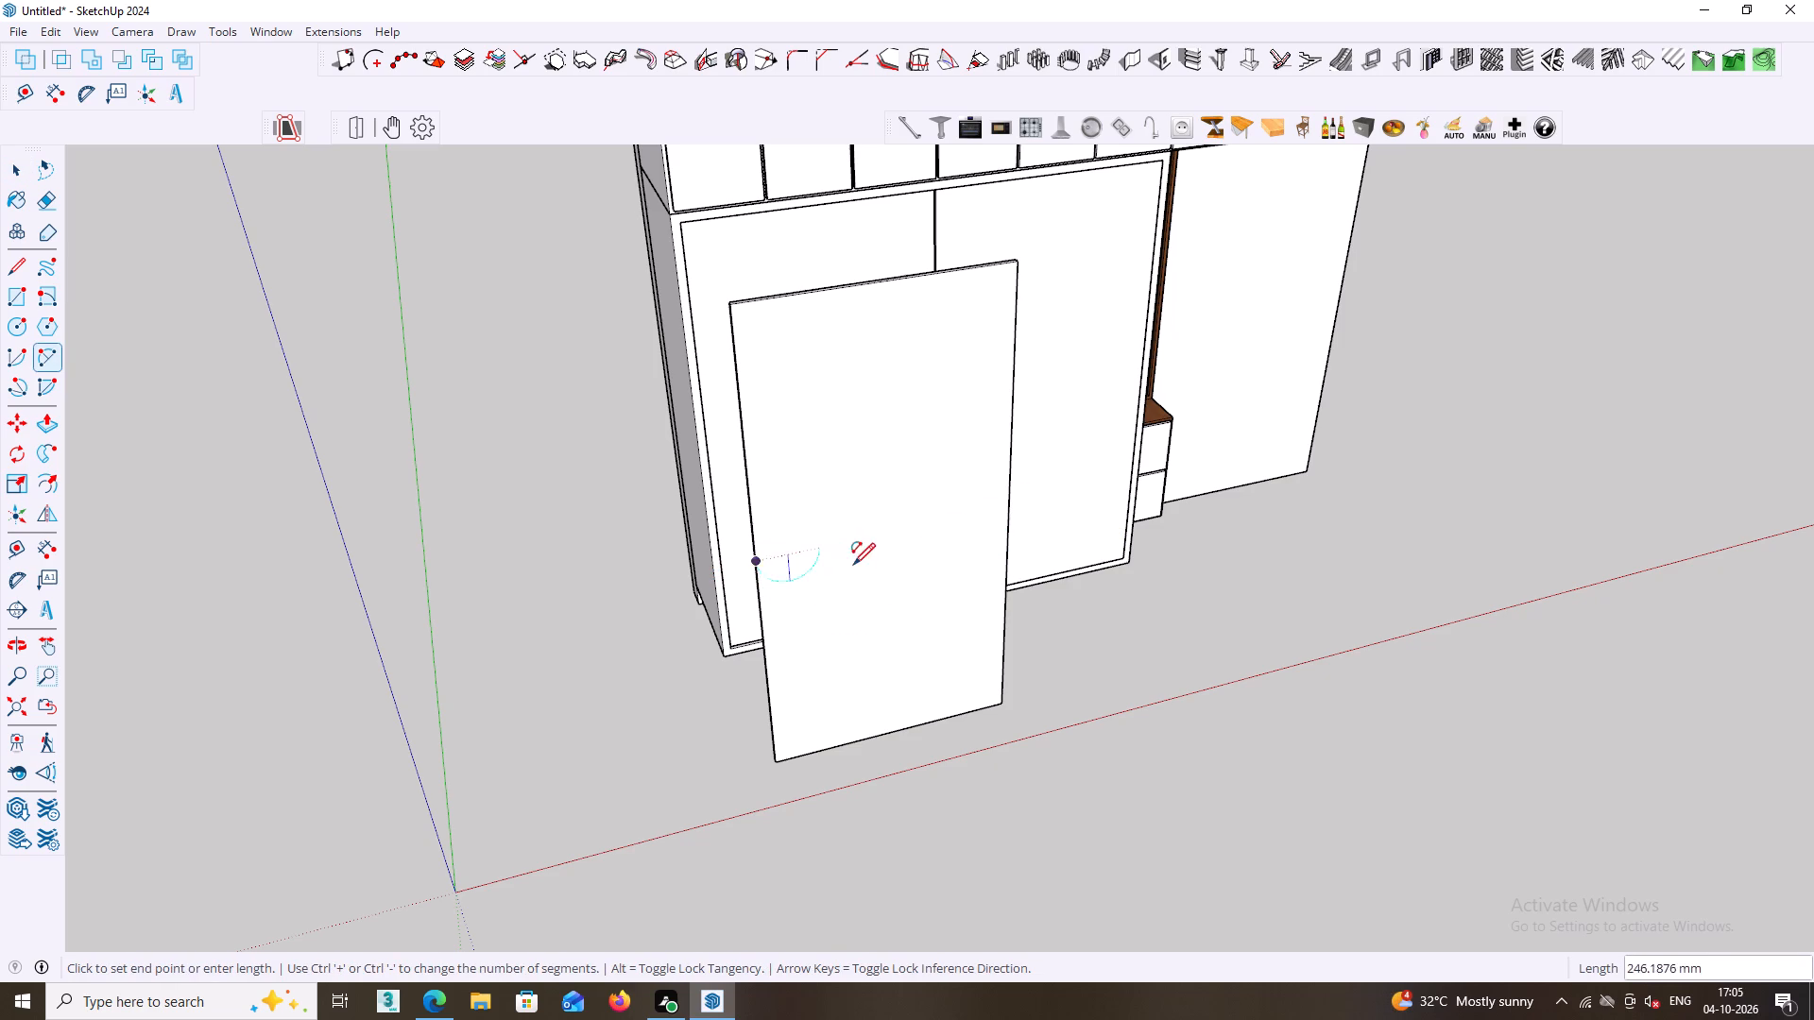
double_click(1010, 505)
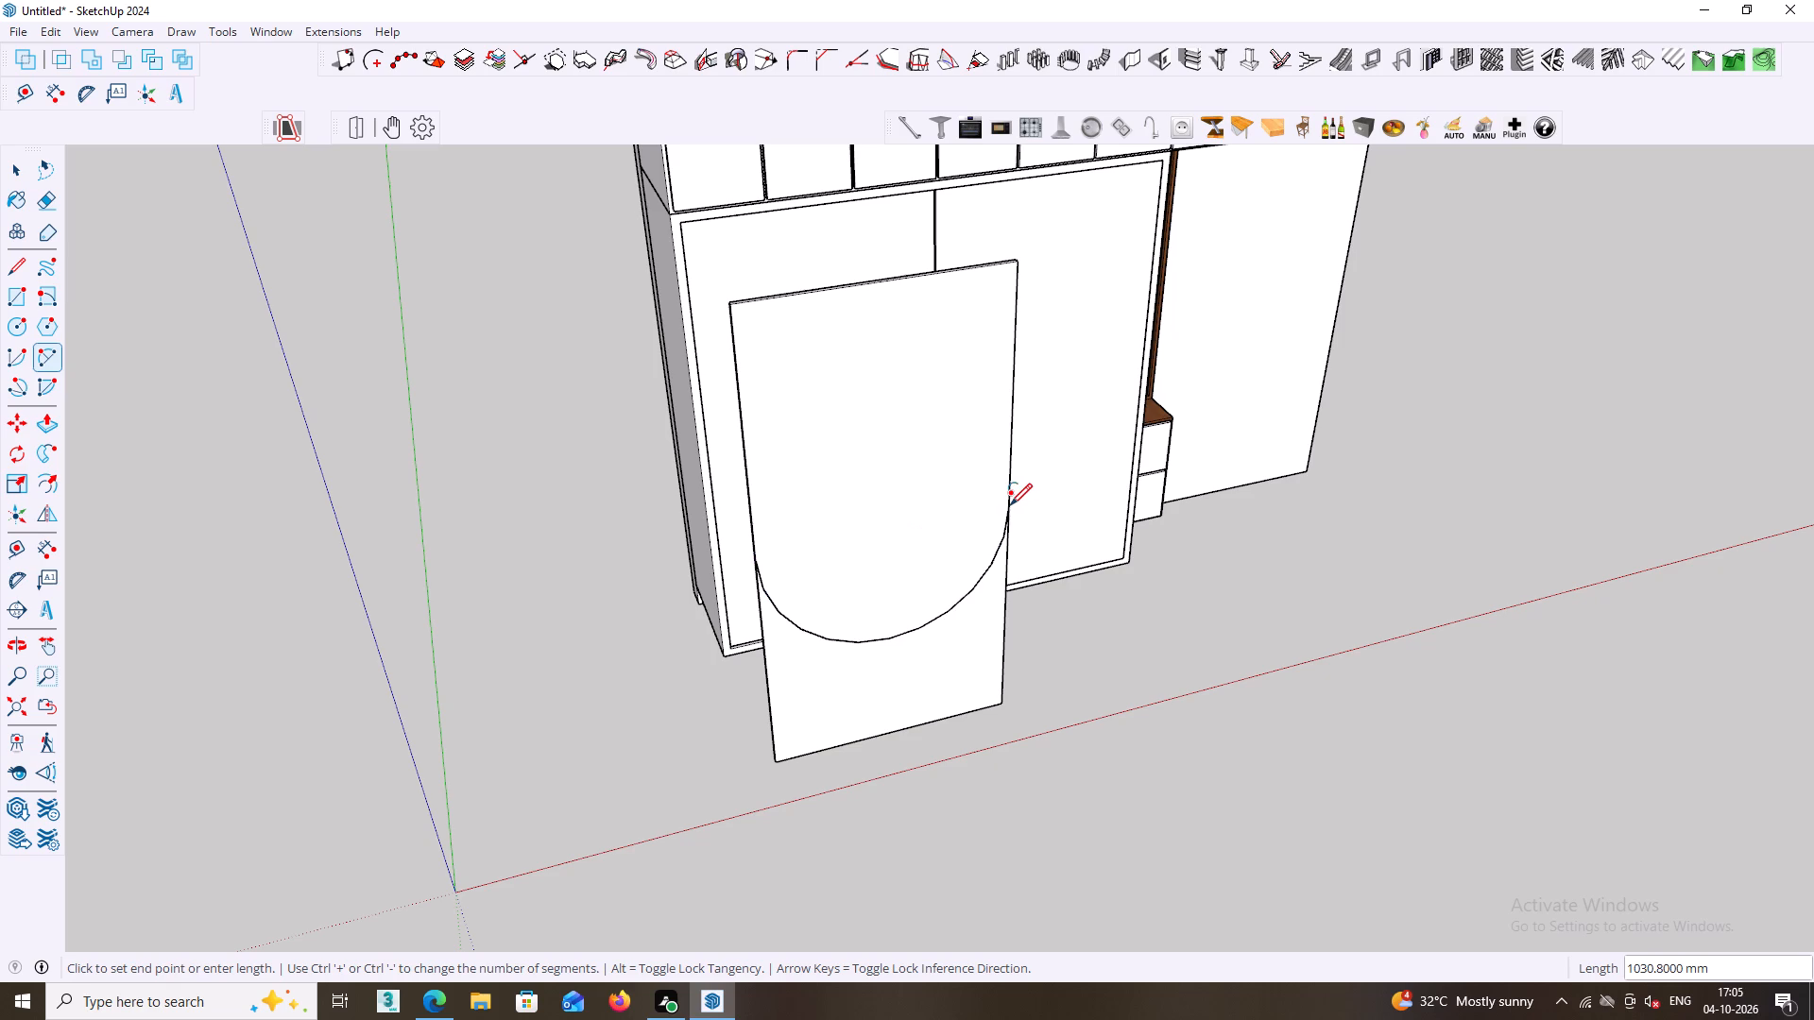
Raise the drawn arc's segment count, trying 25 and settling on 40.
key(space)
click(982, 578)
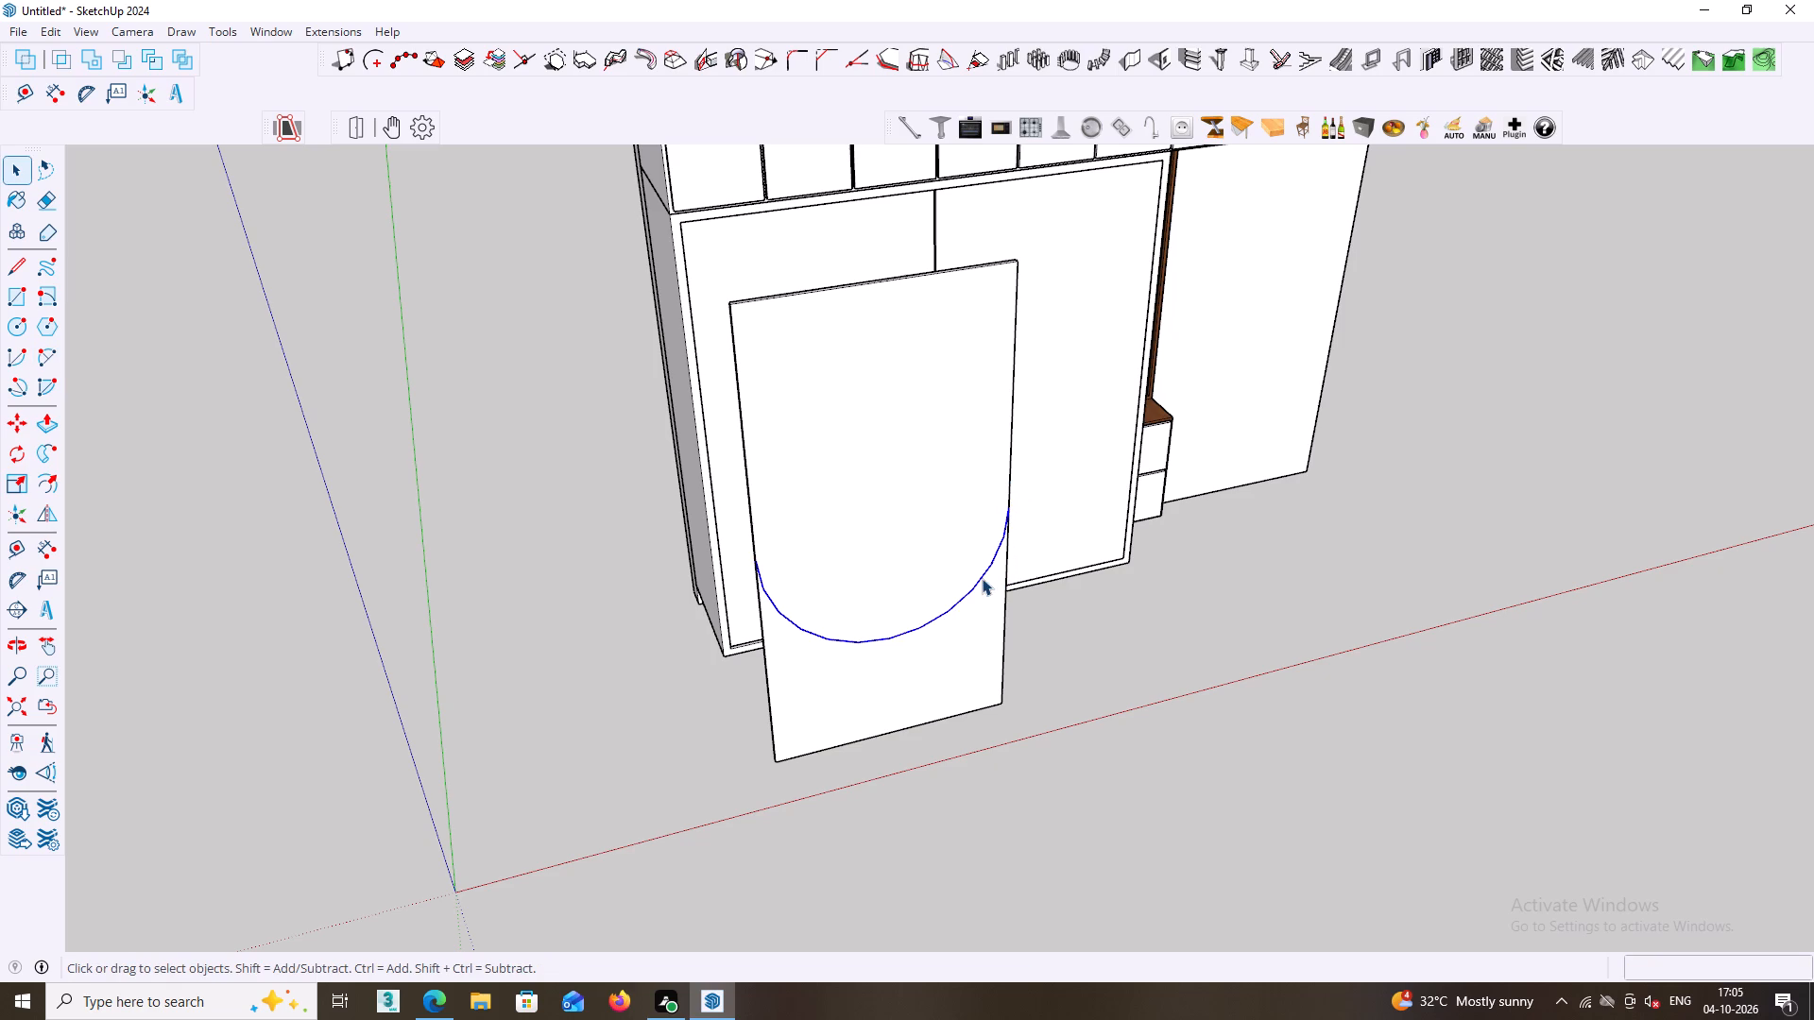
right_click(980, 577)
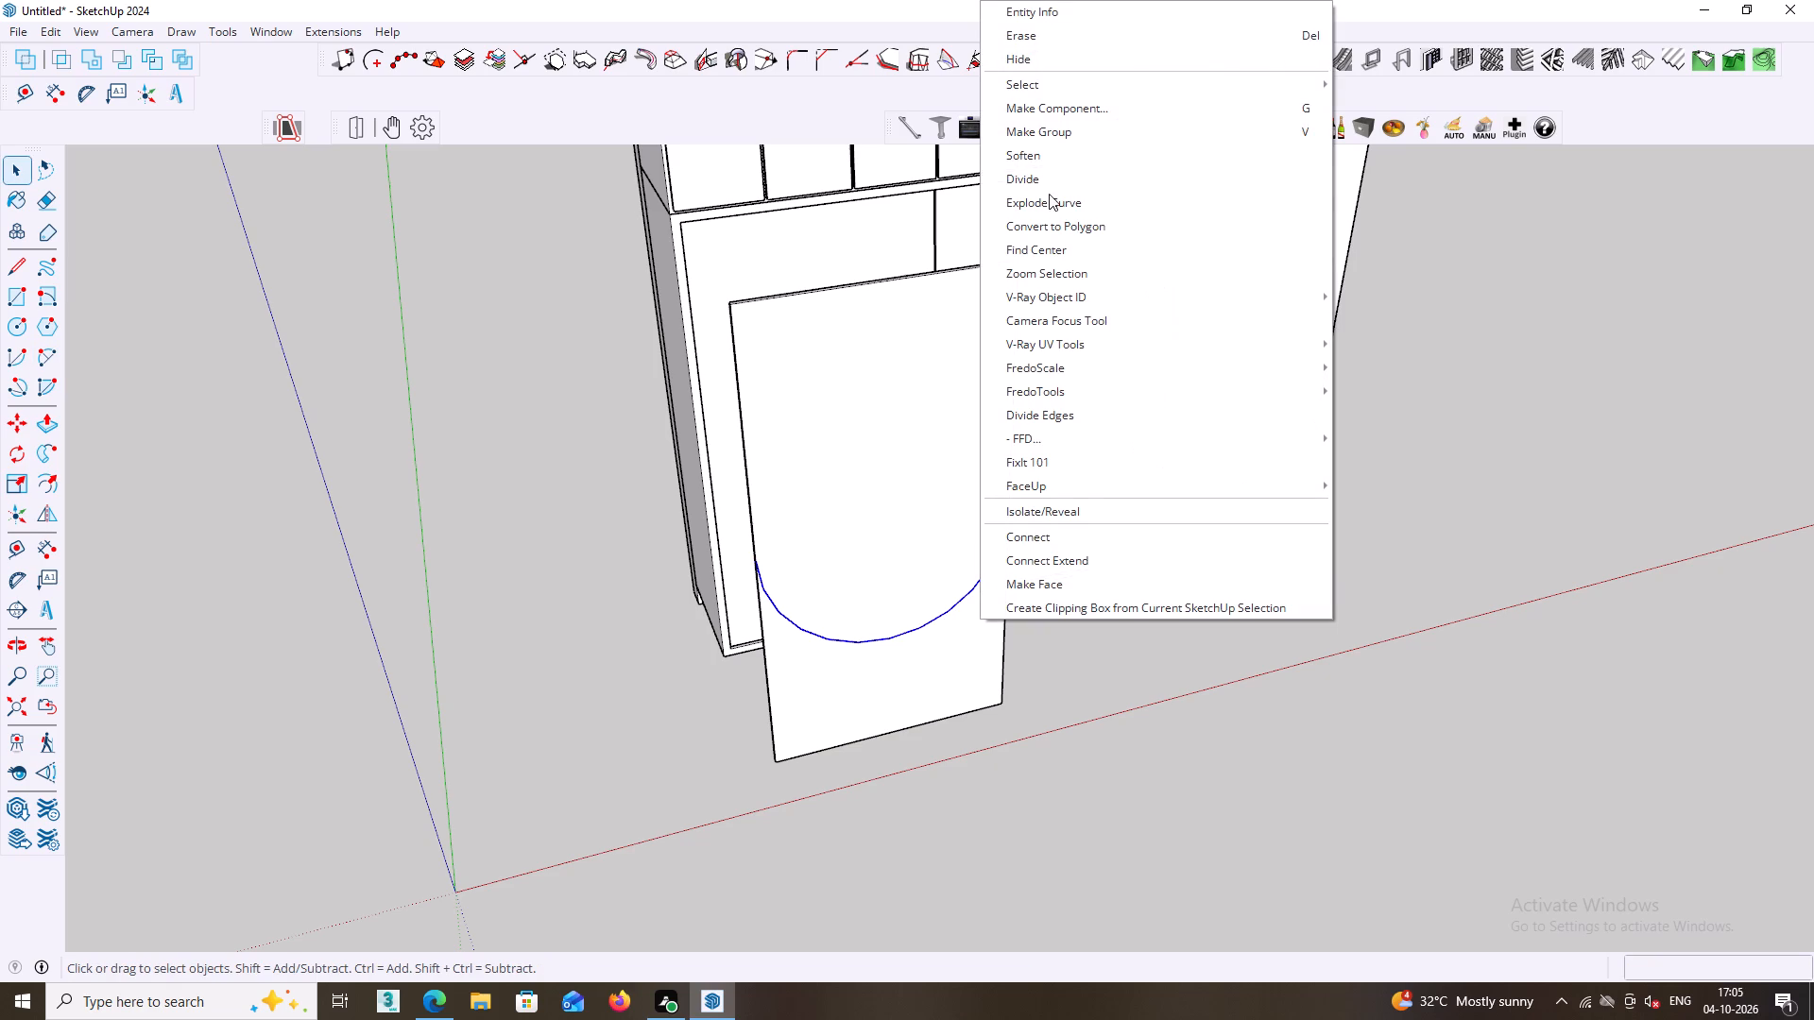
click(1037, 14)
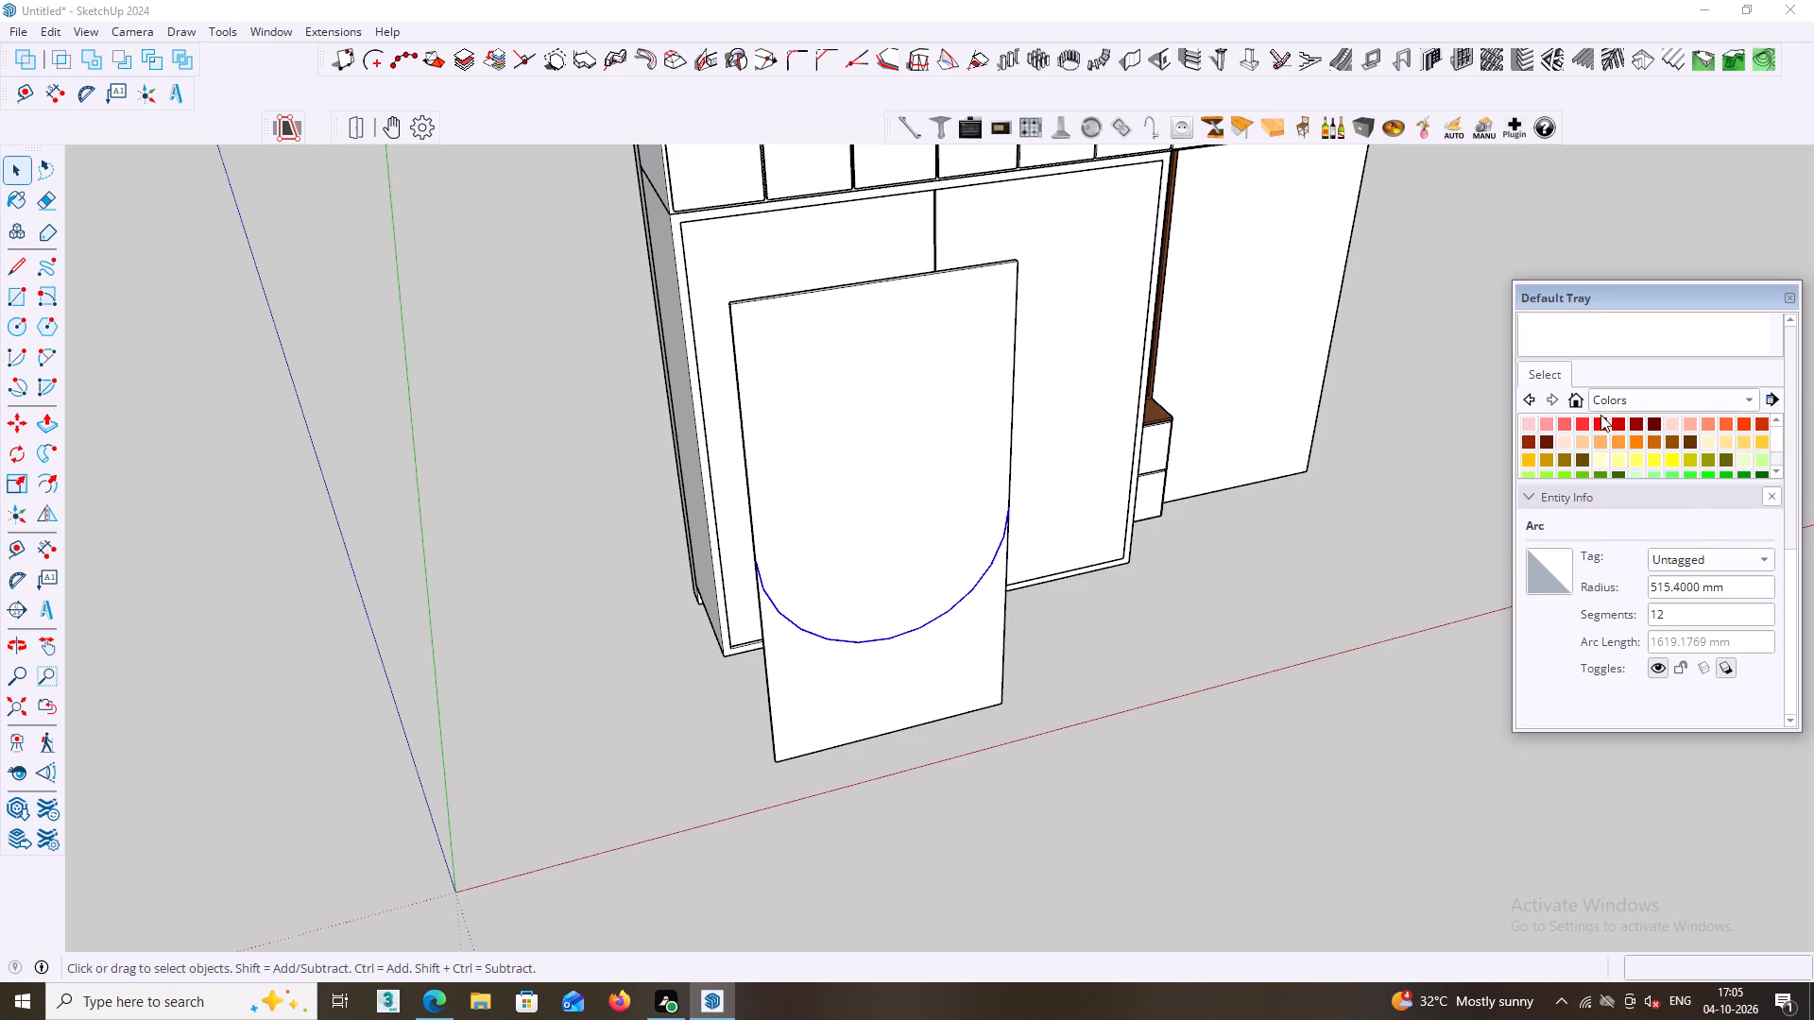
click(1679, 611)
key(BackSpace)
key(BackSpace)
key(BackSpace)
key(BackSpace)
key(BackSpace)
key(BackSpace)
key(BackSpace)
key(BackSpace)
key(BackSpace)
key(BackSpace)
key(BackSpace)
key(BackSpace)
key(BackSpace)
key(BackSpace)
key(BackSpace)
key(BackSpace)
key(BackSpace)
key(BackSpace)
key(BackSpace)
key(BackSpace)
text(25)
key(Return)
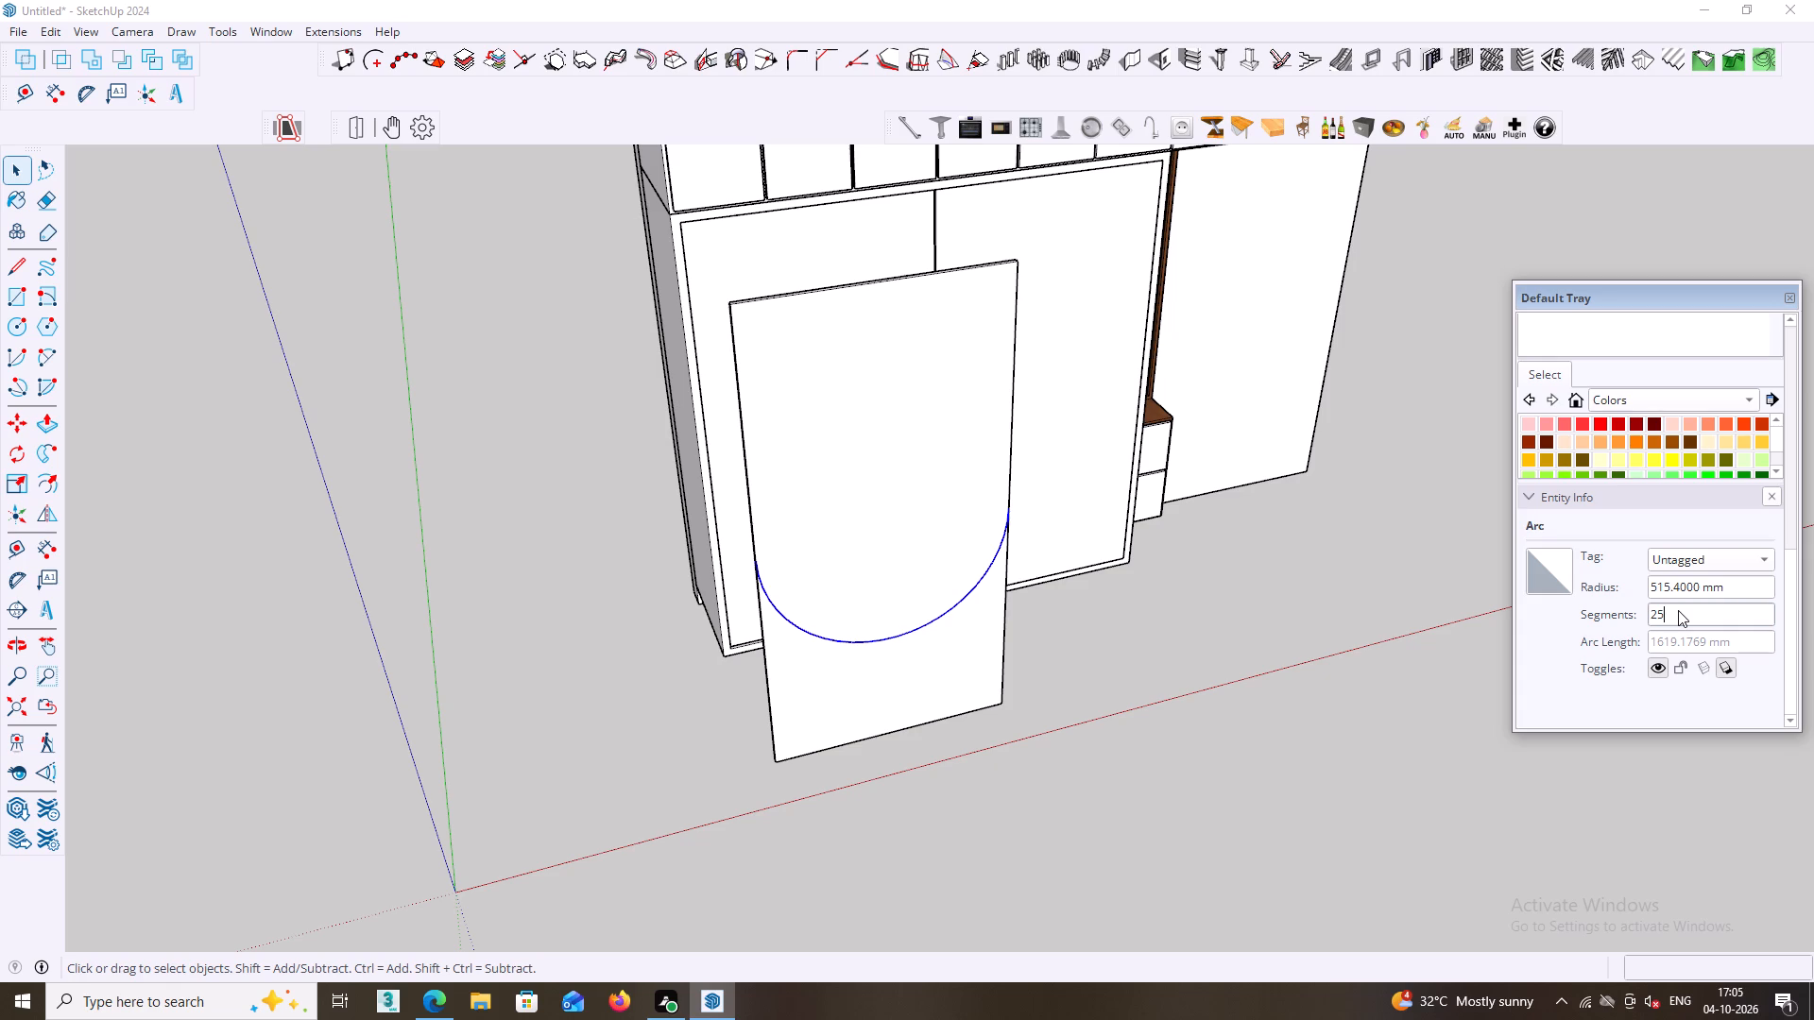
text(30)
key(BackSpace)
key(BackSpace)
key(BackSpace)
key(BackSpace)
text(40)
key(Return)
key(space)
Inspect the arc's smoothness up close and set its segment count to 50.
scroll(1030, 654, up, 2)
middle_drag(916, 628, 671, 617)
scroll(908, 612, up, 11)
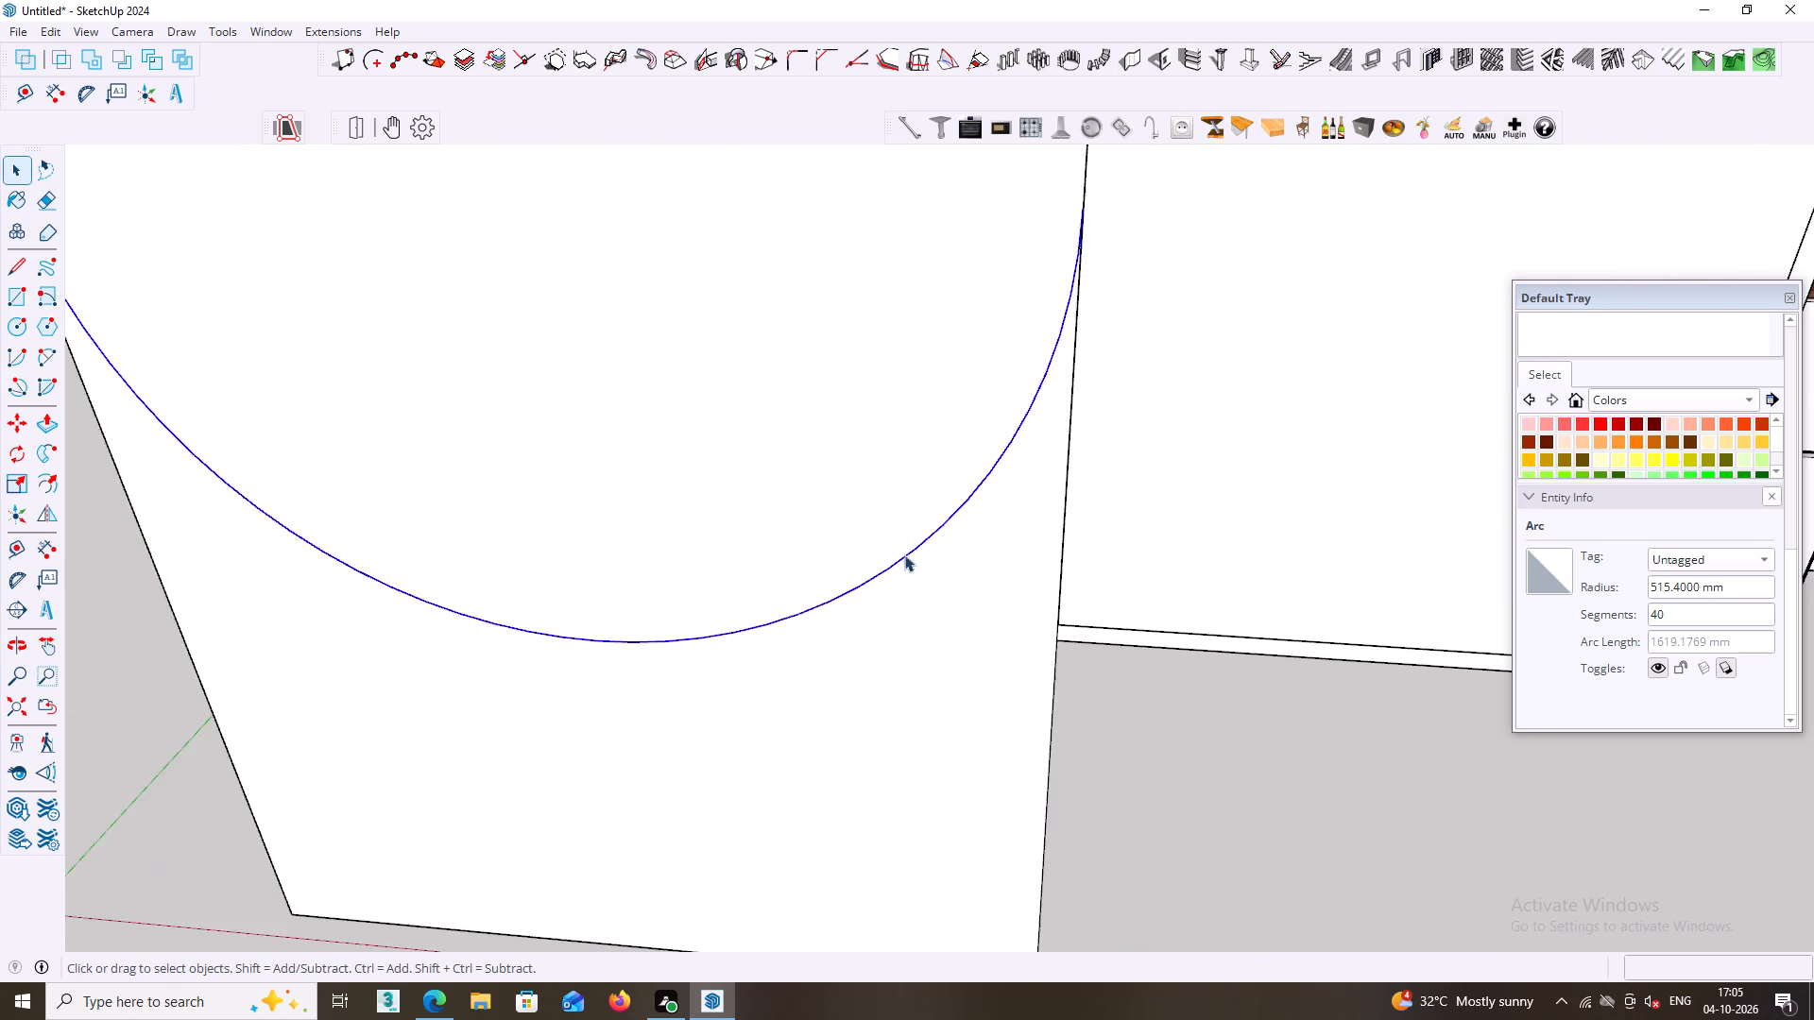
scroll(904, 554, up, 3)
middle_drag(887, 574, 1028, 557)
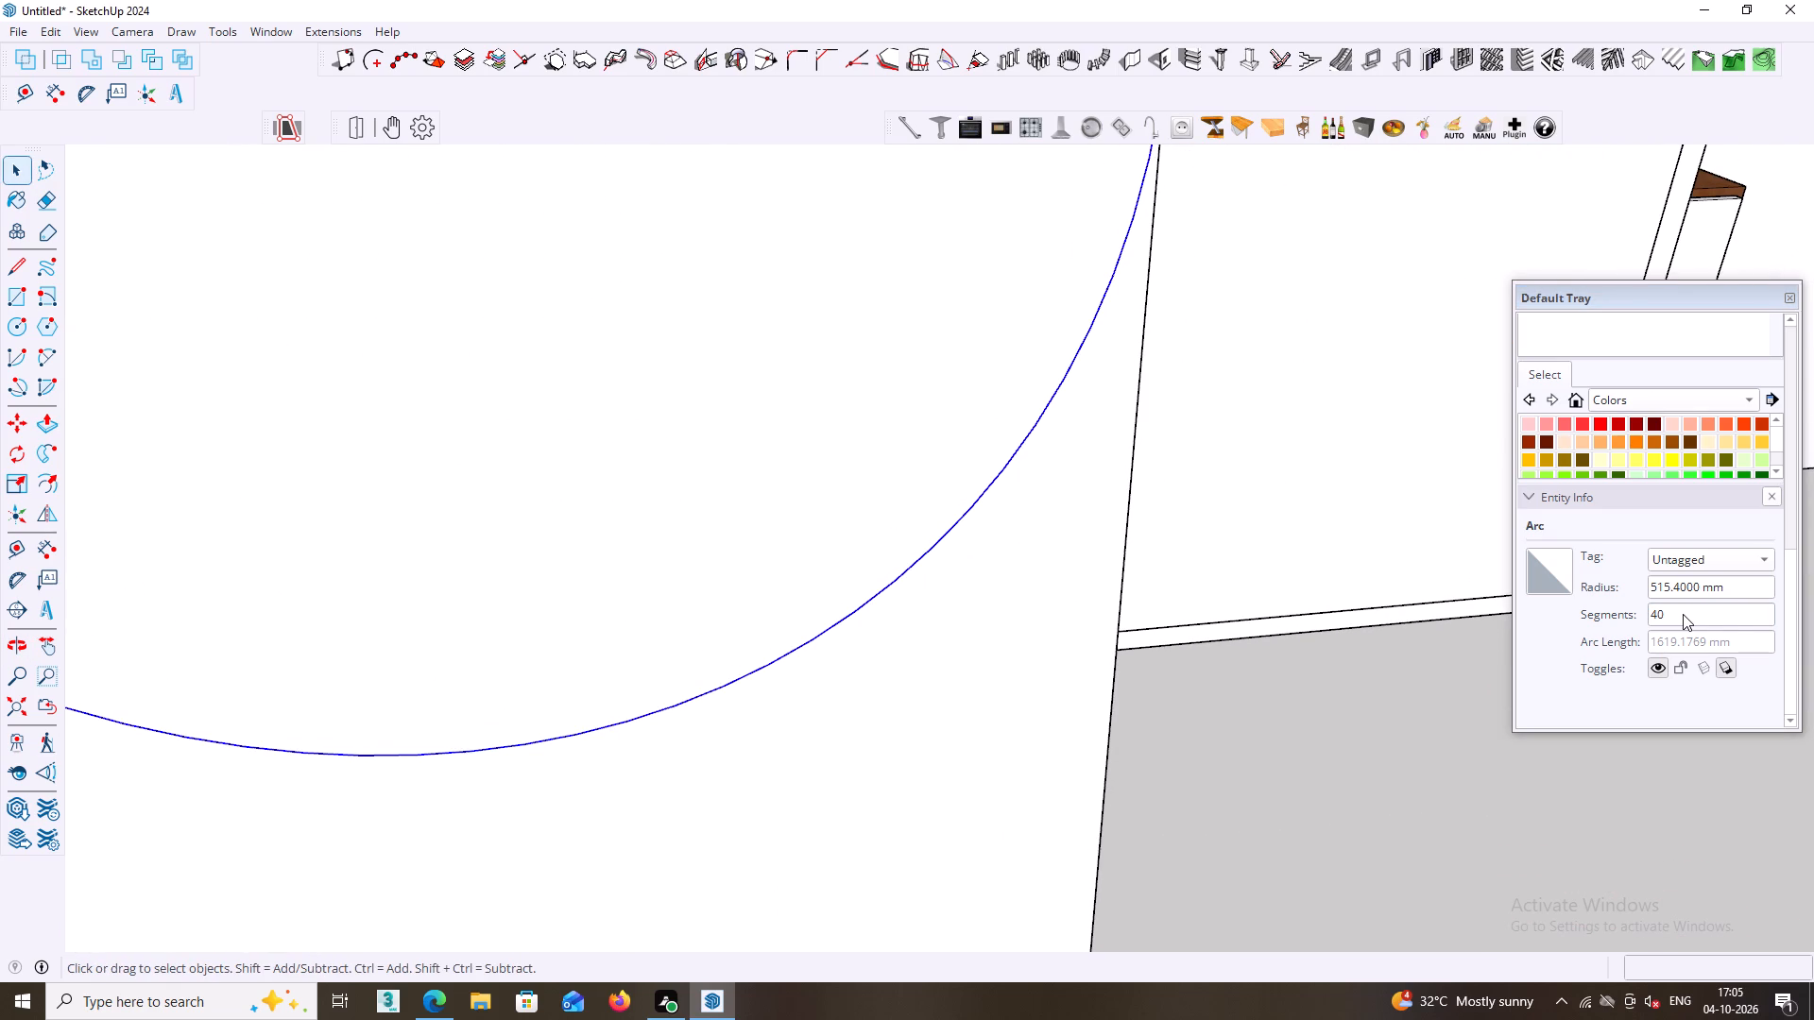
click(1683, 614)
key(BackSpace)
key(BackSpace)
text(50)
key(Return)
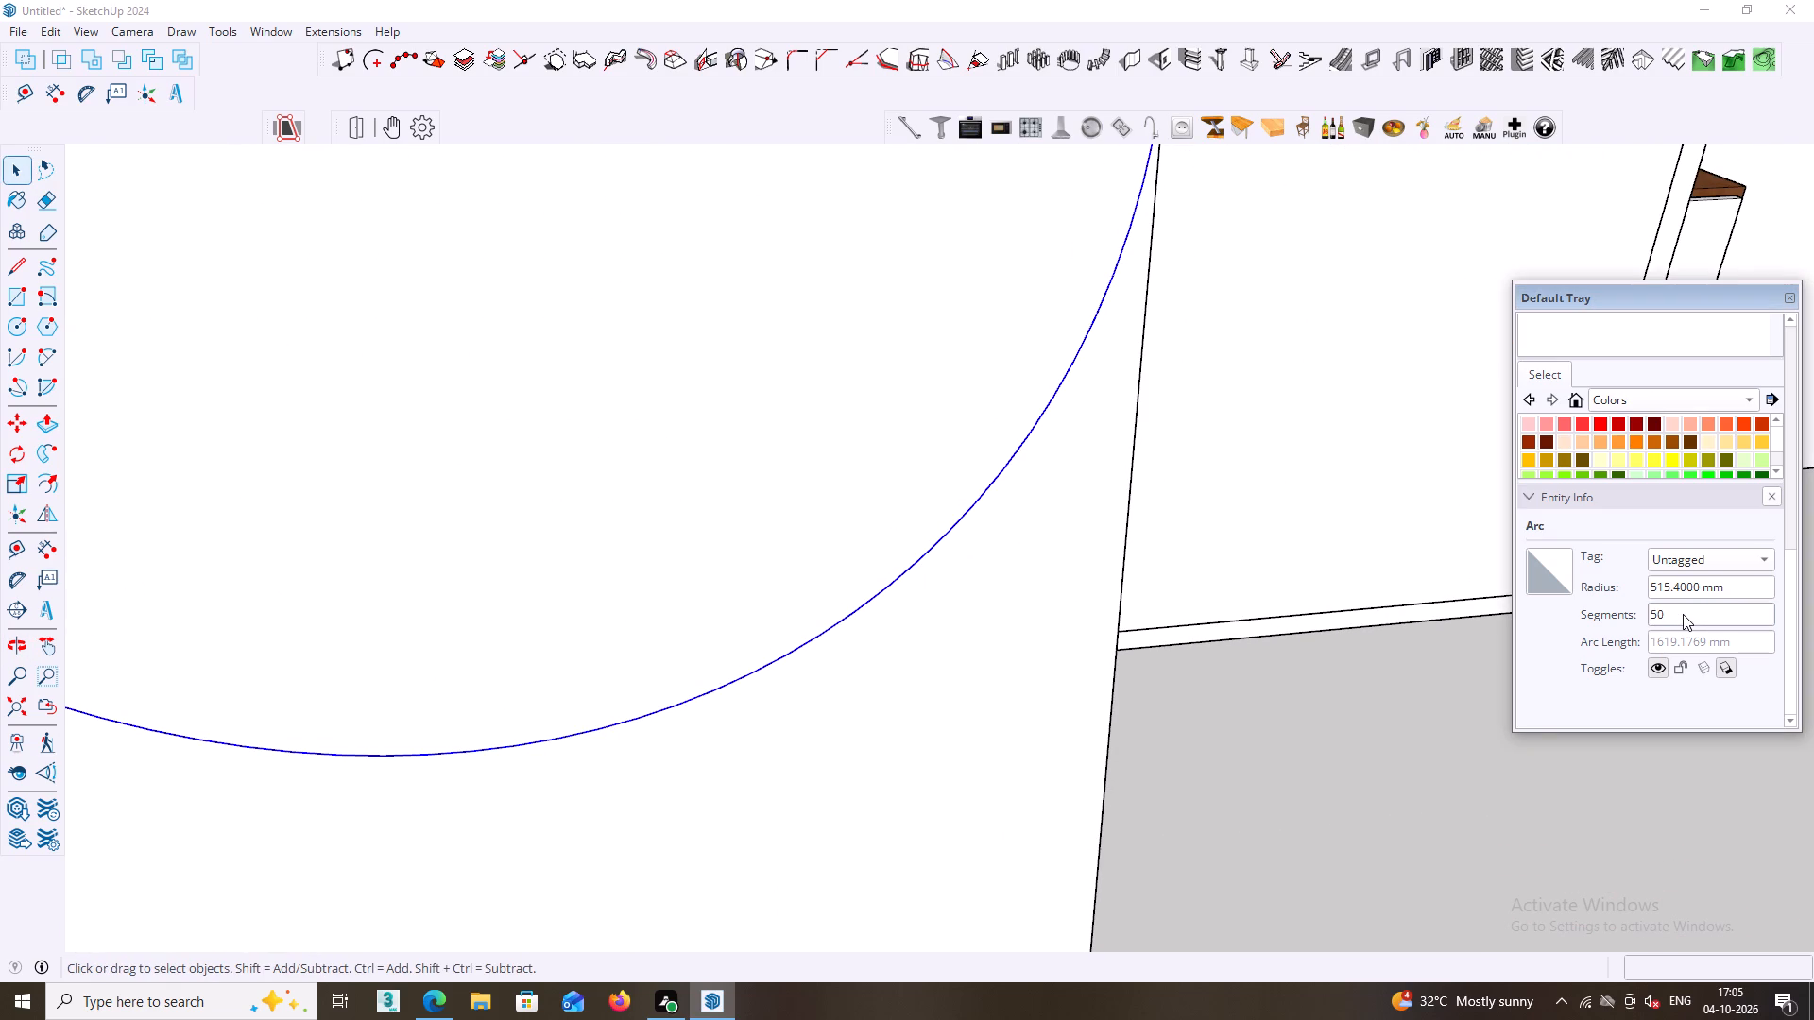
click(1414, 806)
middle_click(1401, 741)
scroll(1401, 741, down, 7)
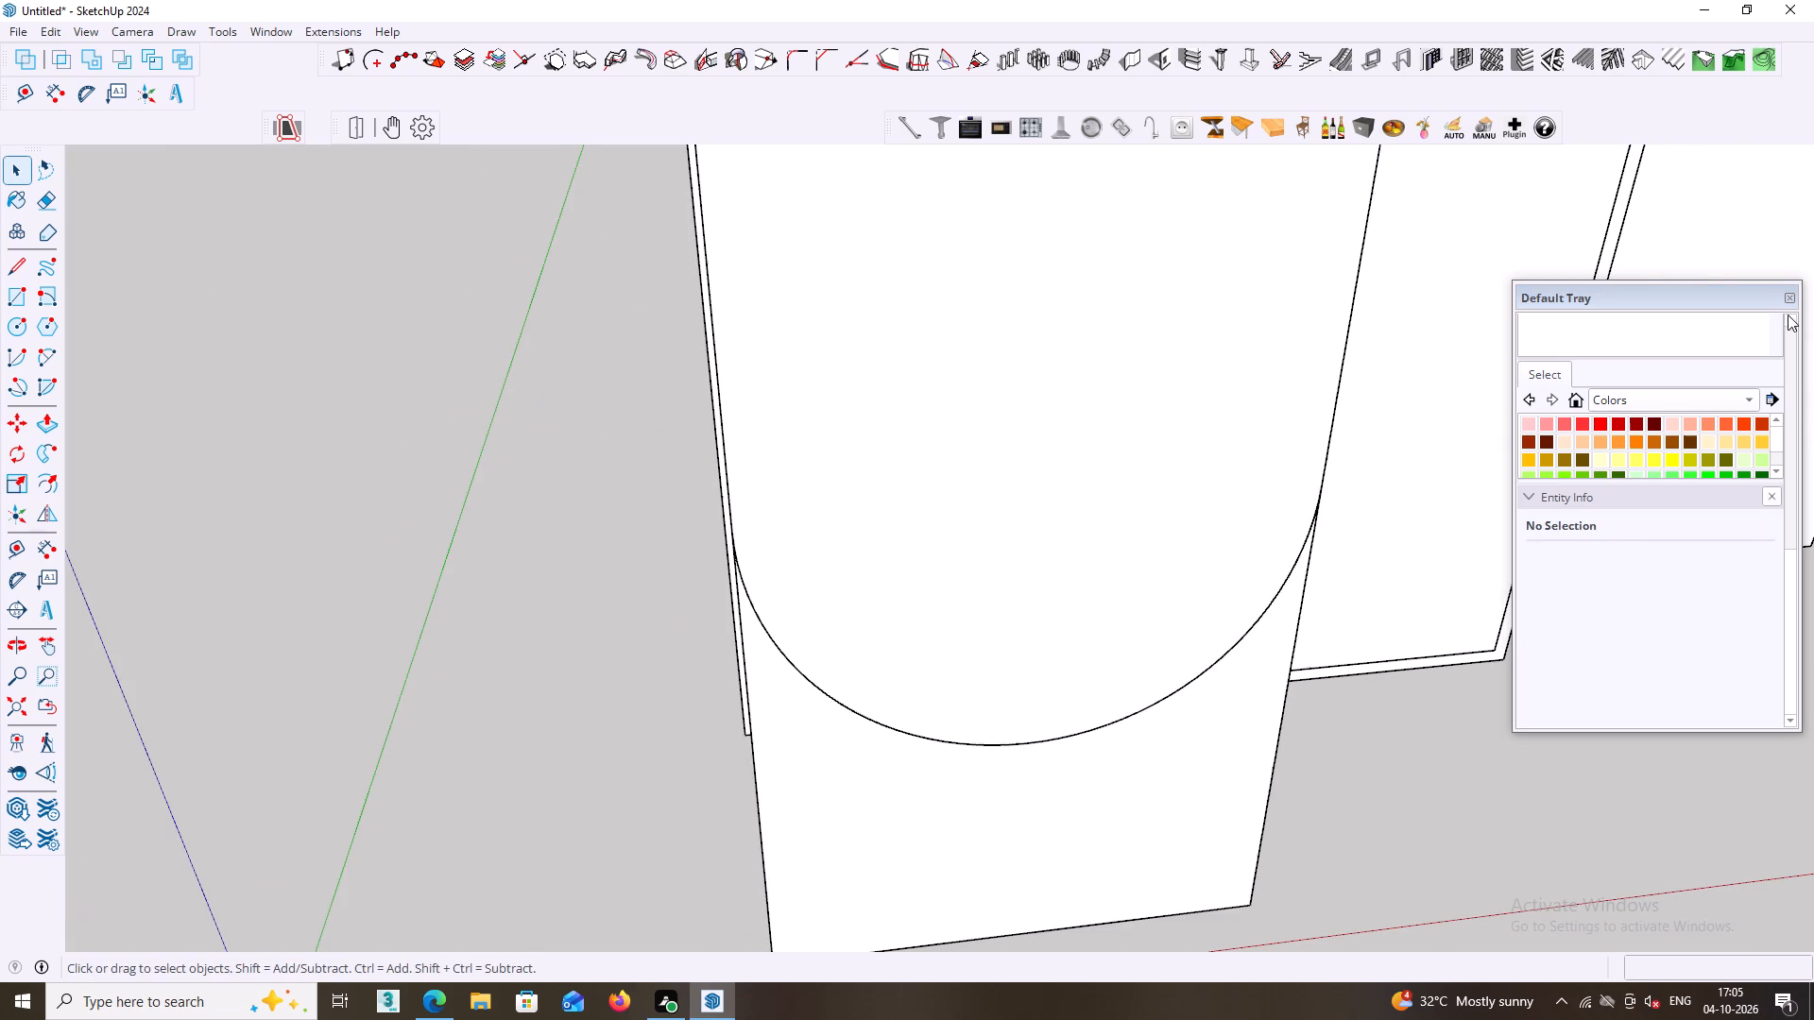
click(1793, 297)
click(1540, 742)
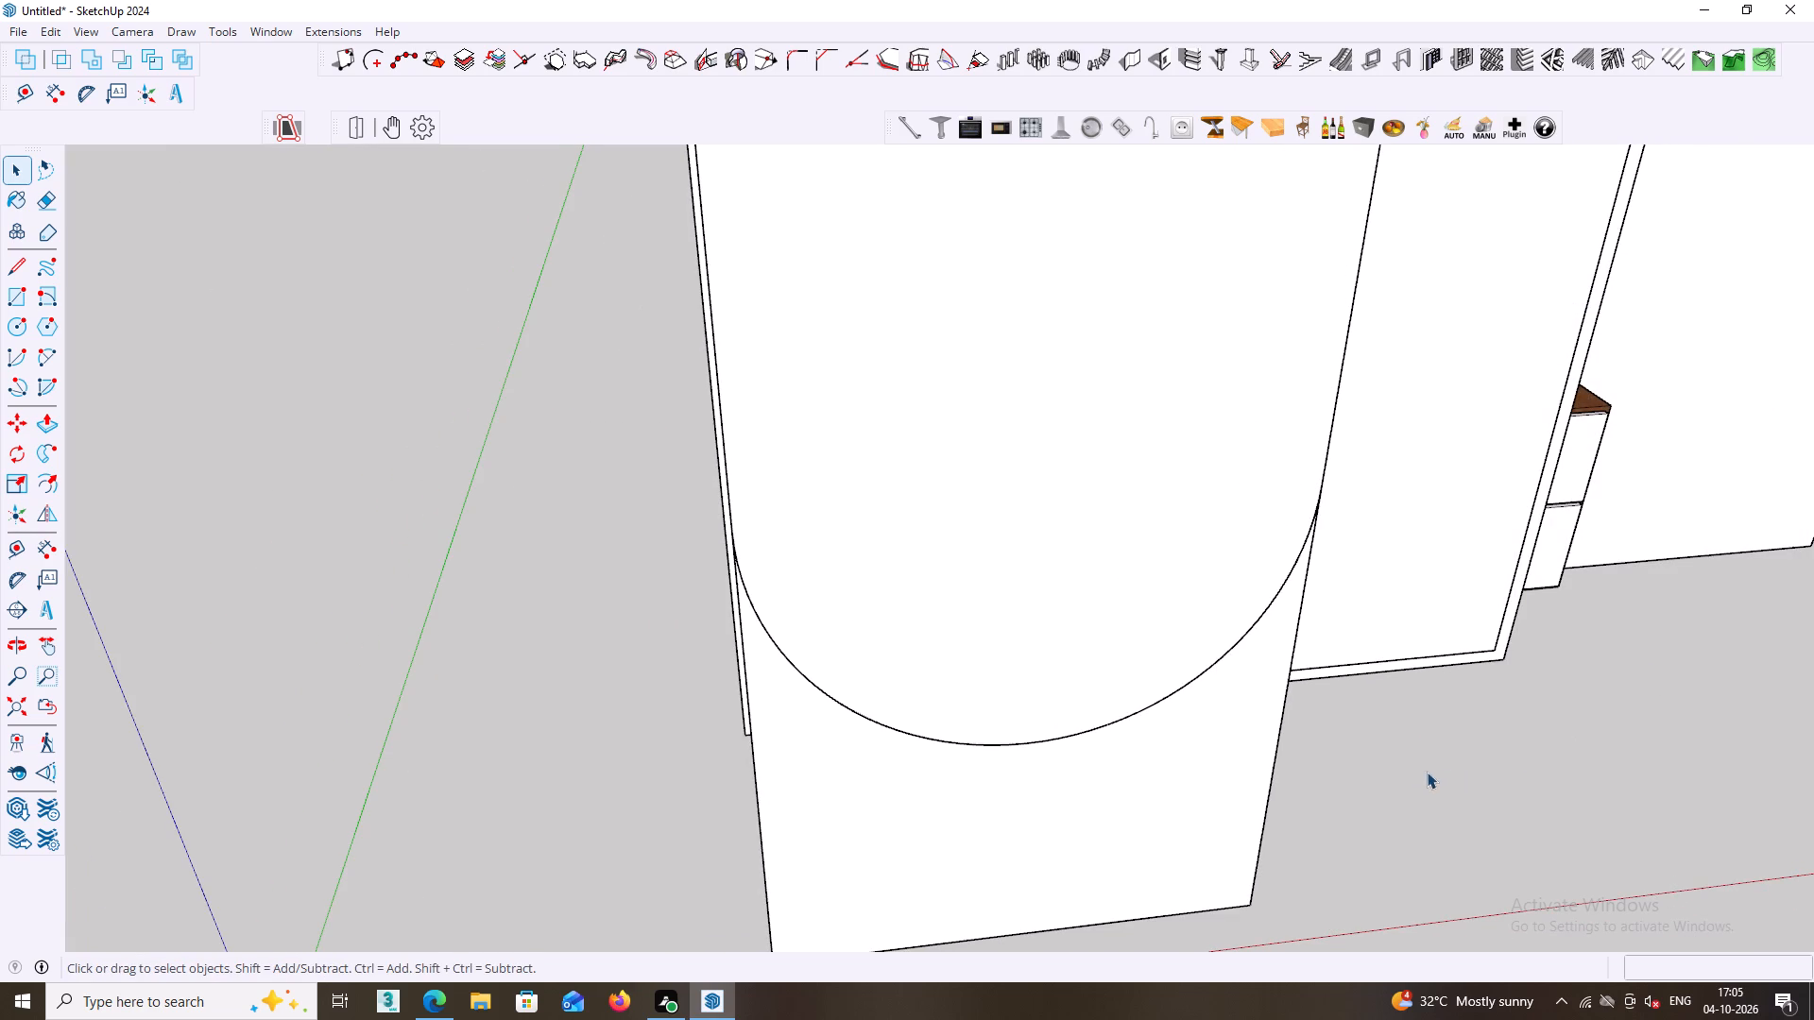
Examine the arc on the copied door panel from the side and front, checking where it meets the long edges.
middle_drag(1411, 764, 1779, 548)
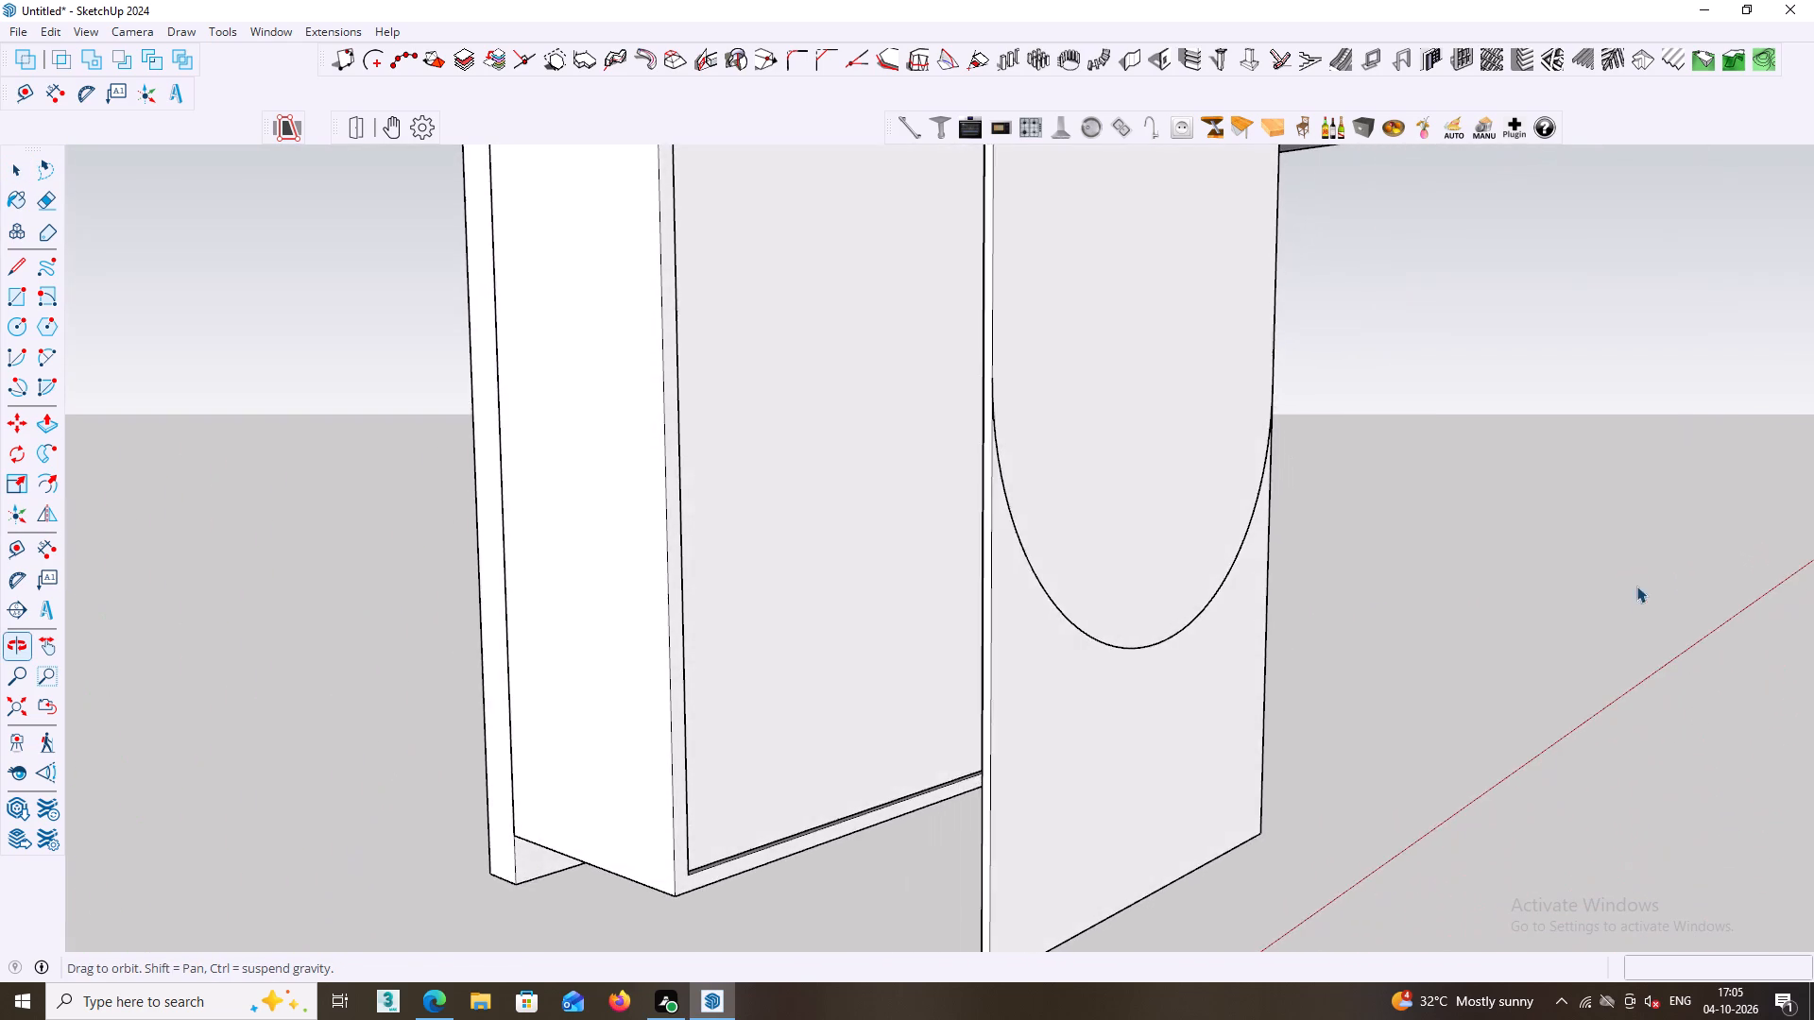
middle_drag(1218, 631, 1218, 565)
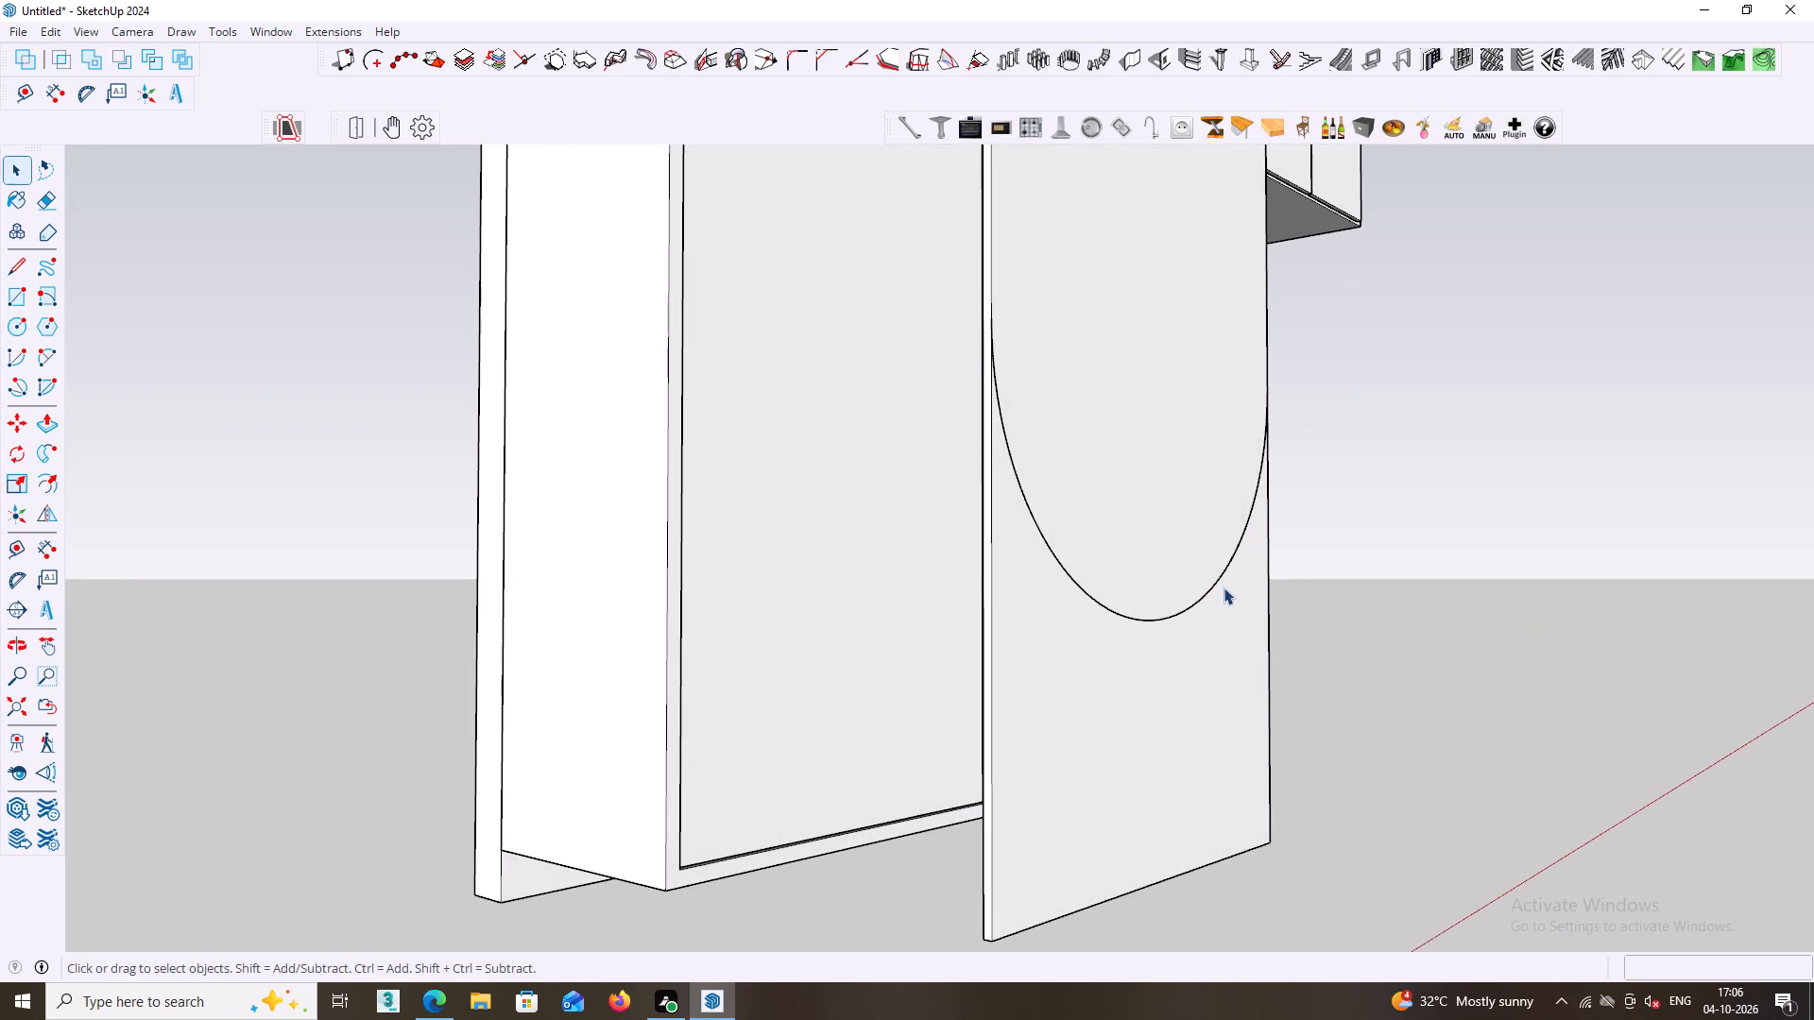
scroll(1224, 590, down, 10)
middle_click(1214, 635)
middle_click(1219, 628)
middle_drag(1221, 625, 1133, 677)
middle_drag(1146, 646, 991, 700)
scroll(1020, 664, up, 3)
middle_drag(1020, 664, 1101, 583)
middle_drag(1047, 588, 1117, 561)
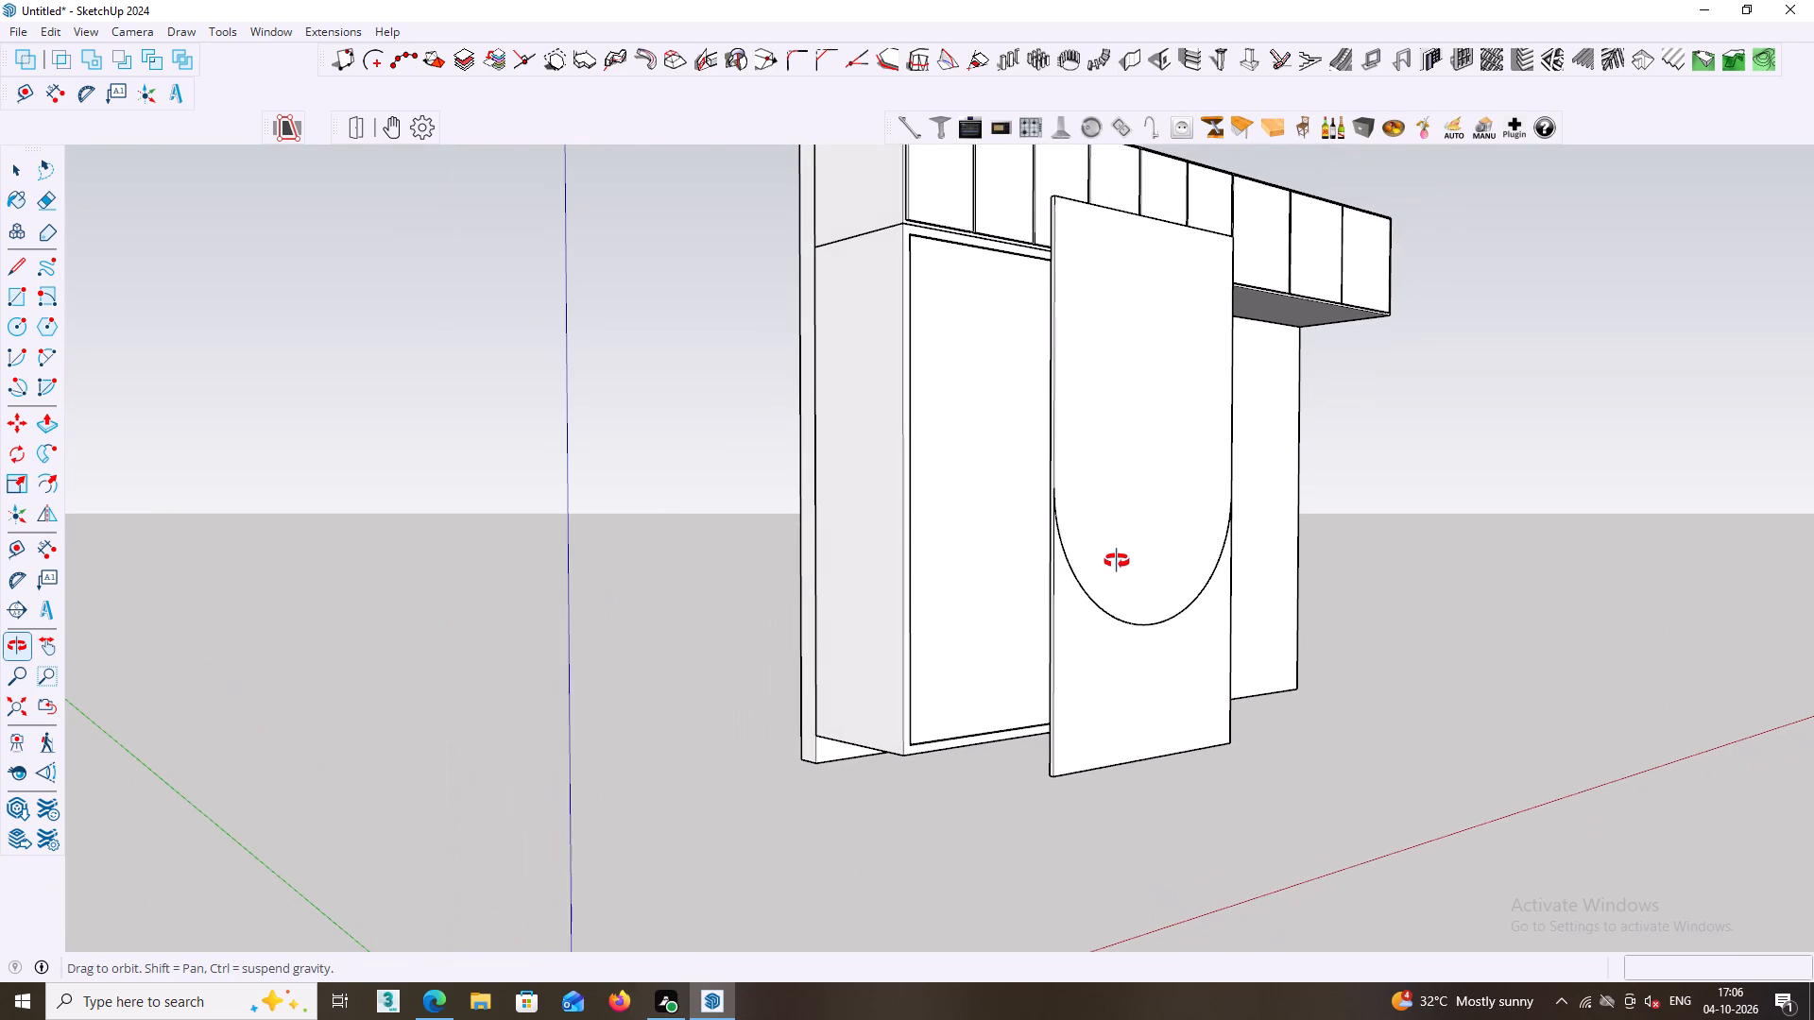
middle_drag(1117, 561, 1128, 551)
scroll(1068, 517, up, 8)
middle_click(1066, 499)
middle_drag(1064, 508, 1120, 480)
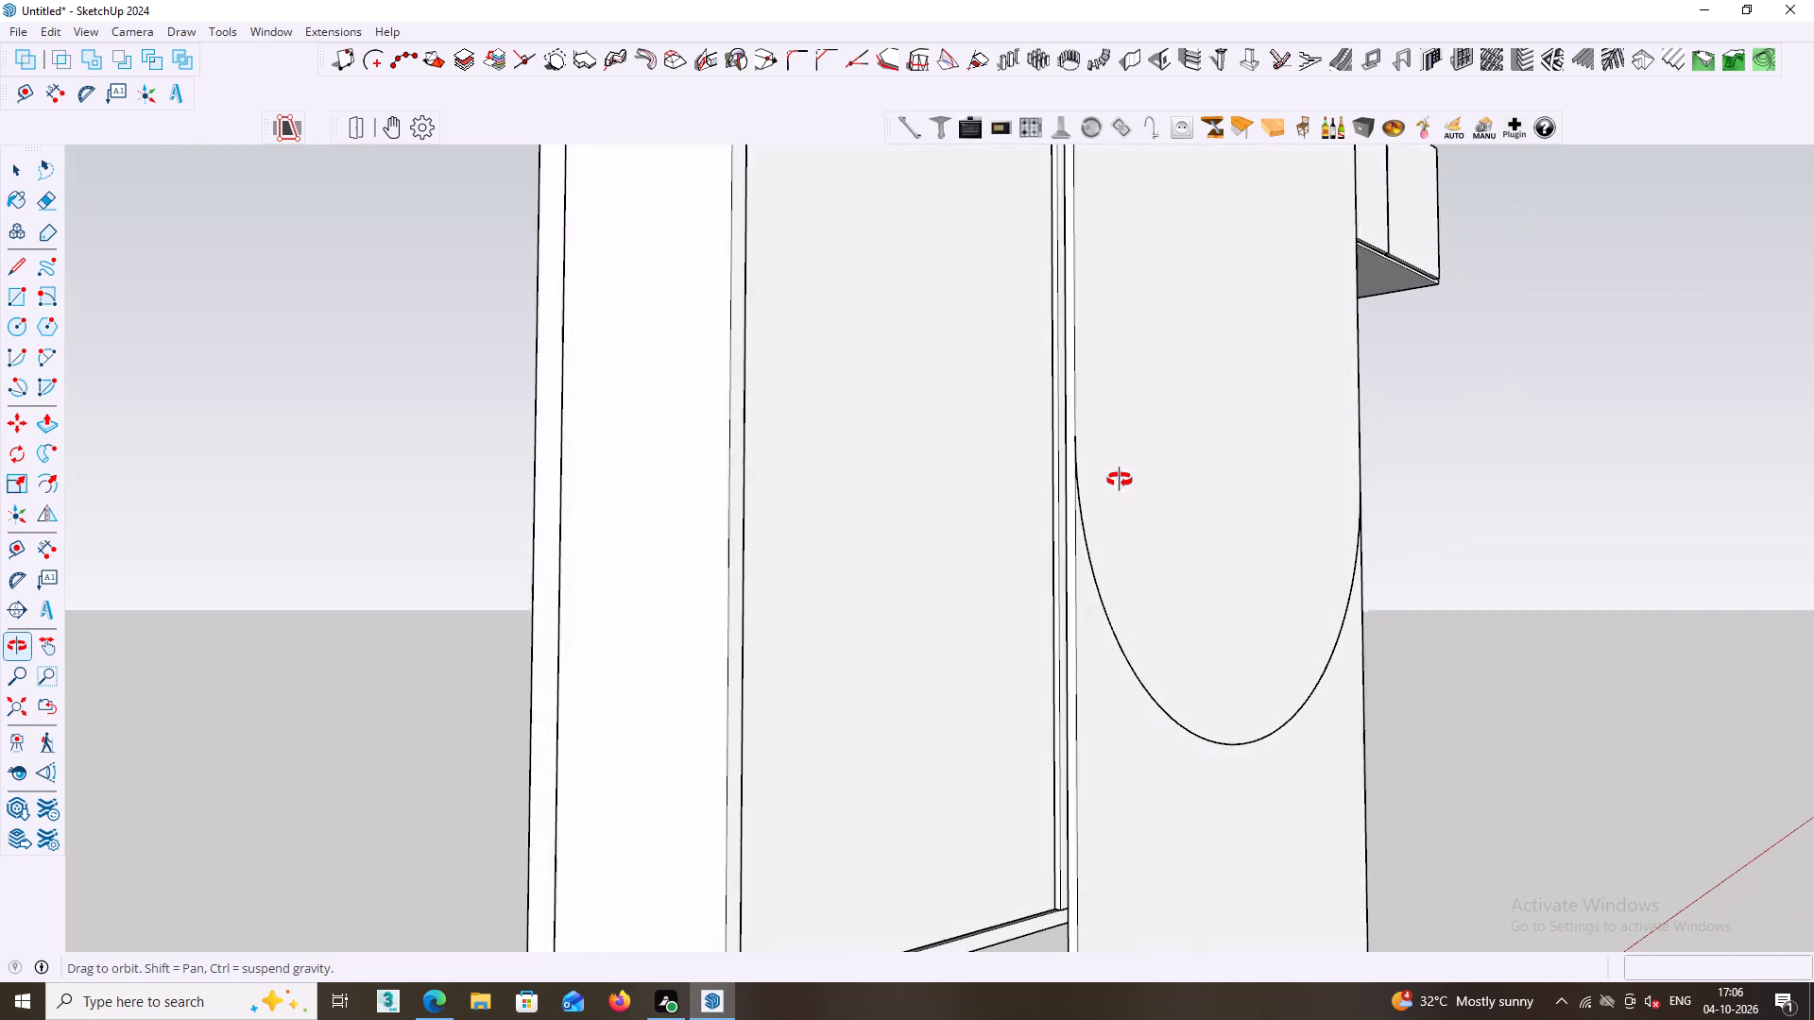
middle_drag(1120, 480, 974, 503)
middle_drag(1072, 484, 866, 533)
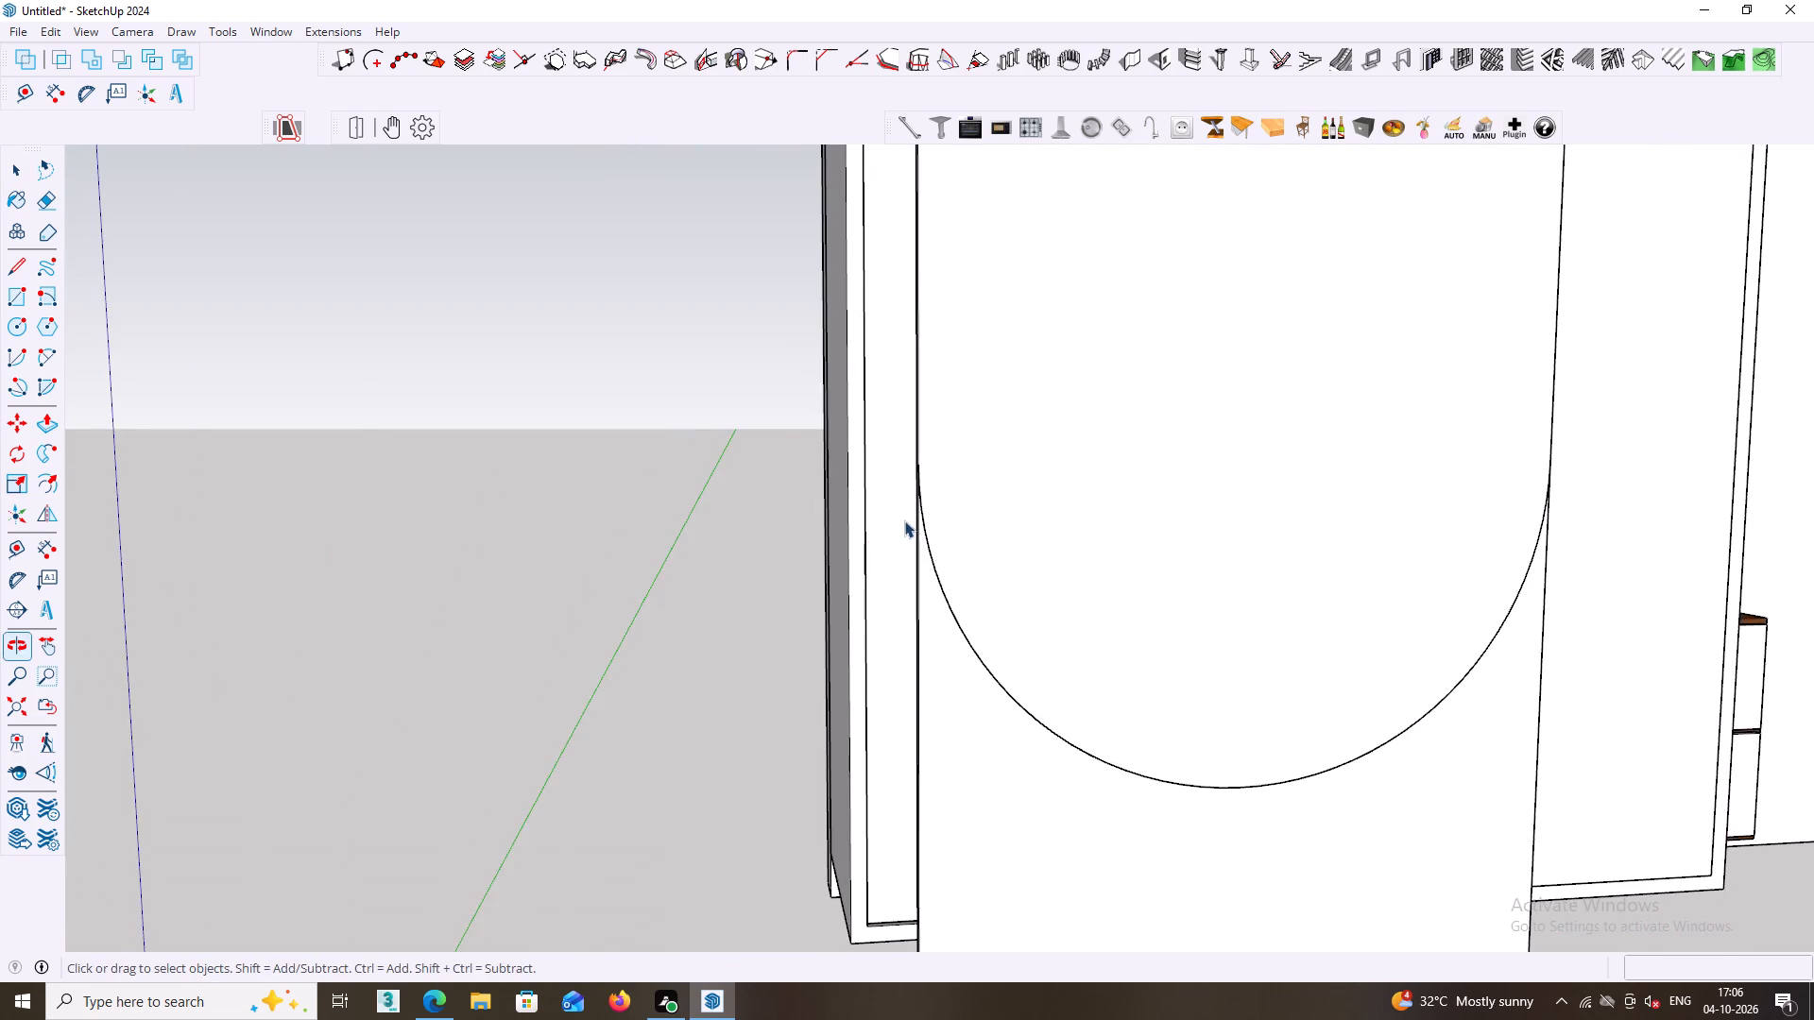
scroll(907, 527, down, 4)
scroll(1018, 576, down, 4)
middle_drag(1064, 572, 1003, 578)
scroll(1022, 552, down, 2)
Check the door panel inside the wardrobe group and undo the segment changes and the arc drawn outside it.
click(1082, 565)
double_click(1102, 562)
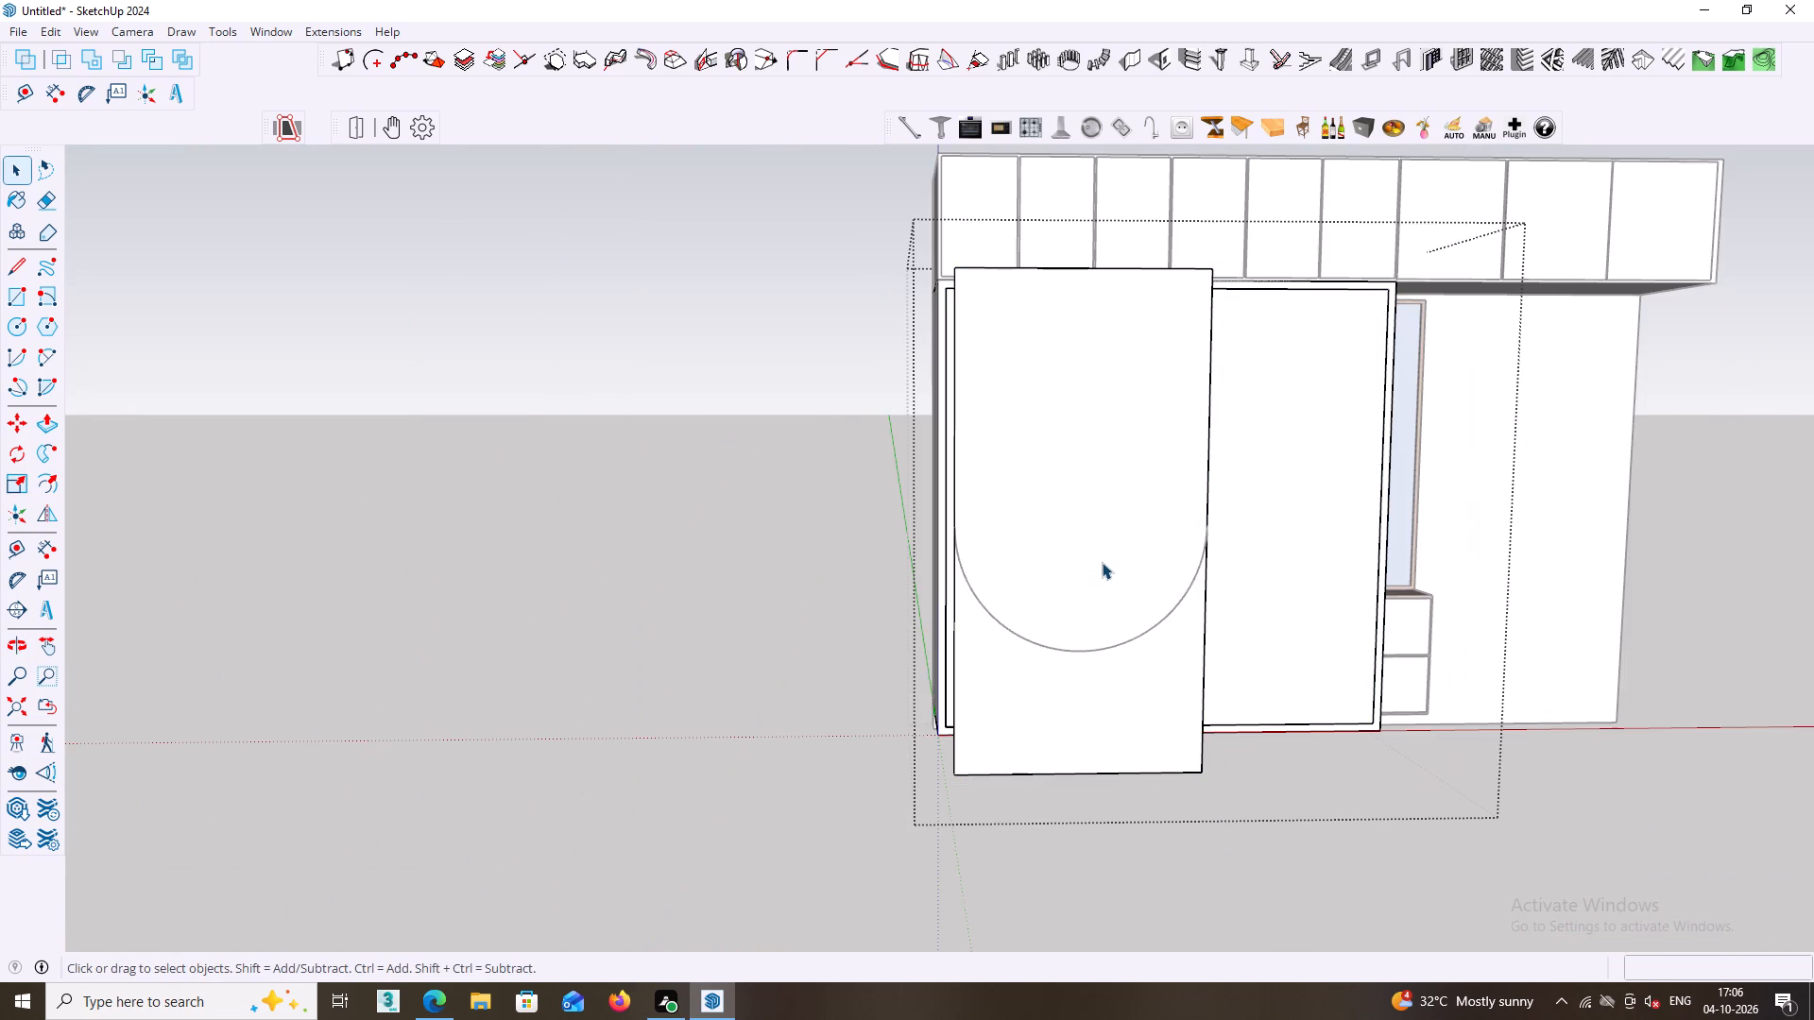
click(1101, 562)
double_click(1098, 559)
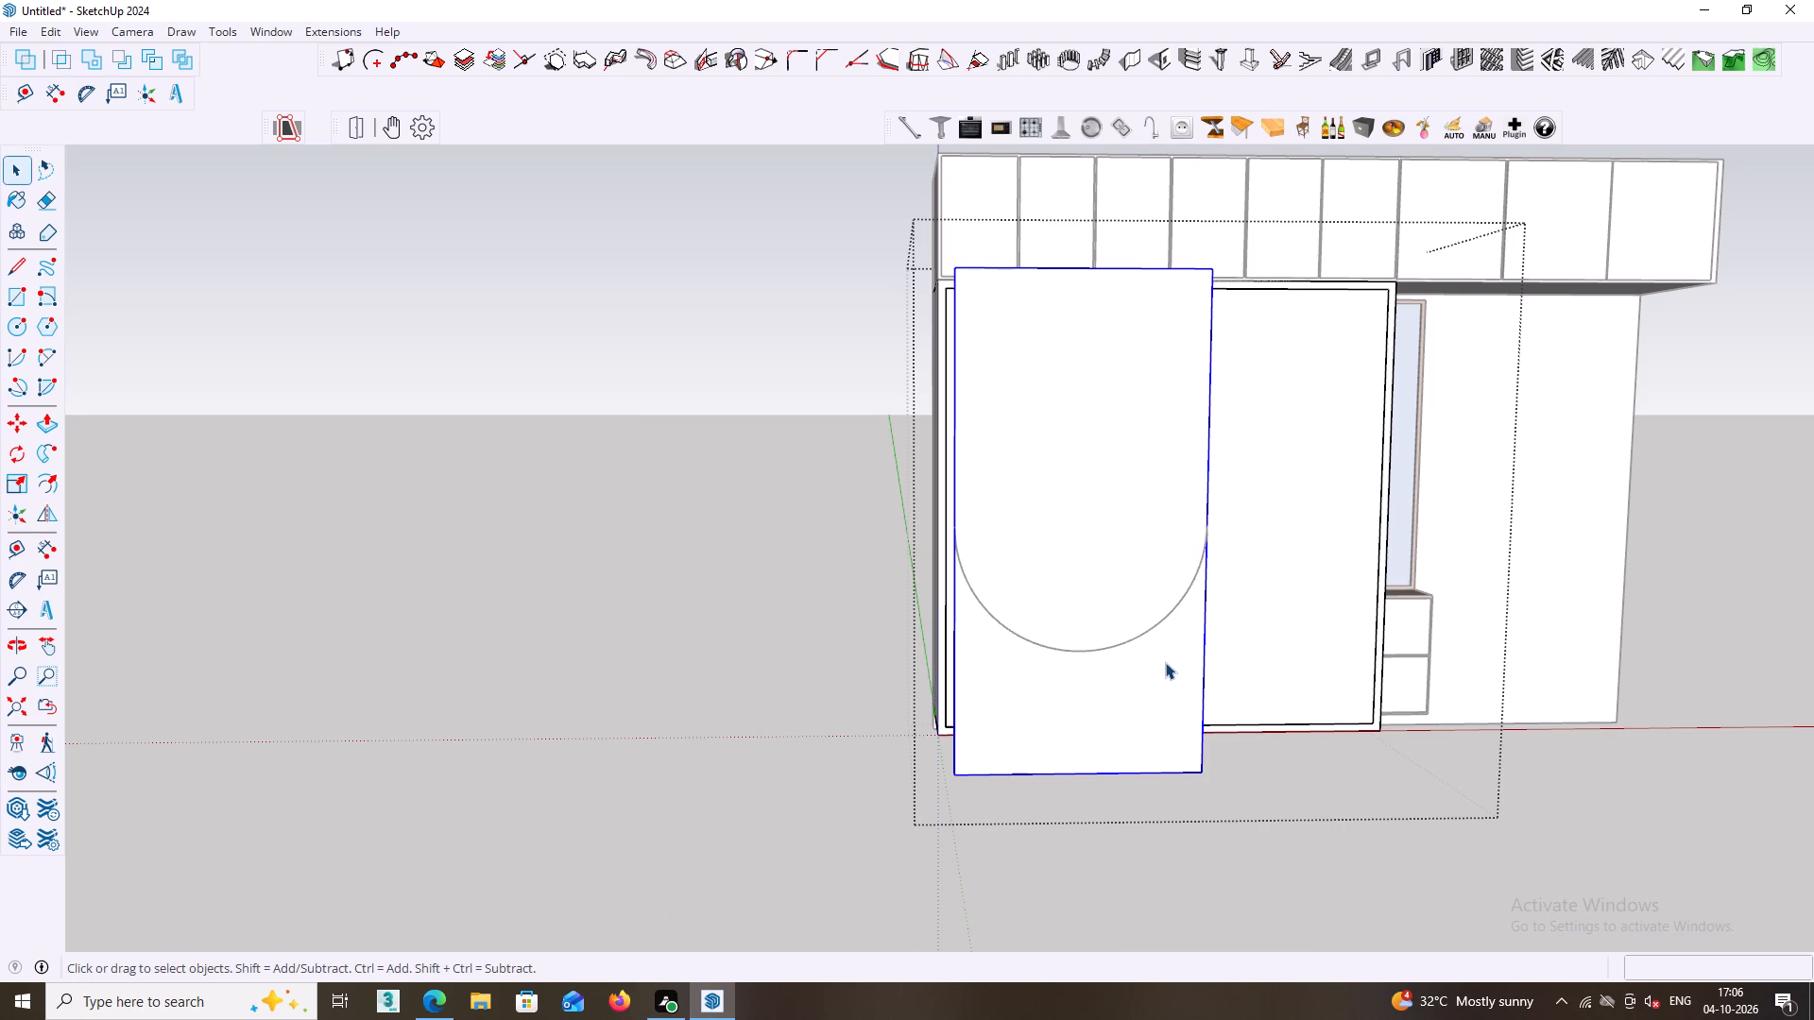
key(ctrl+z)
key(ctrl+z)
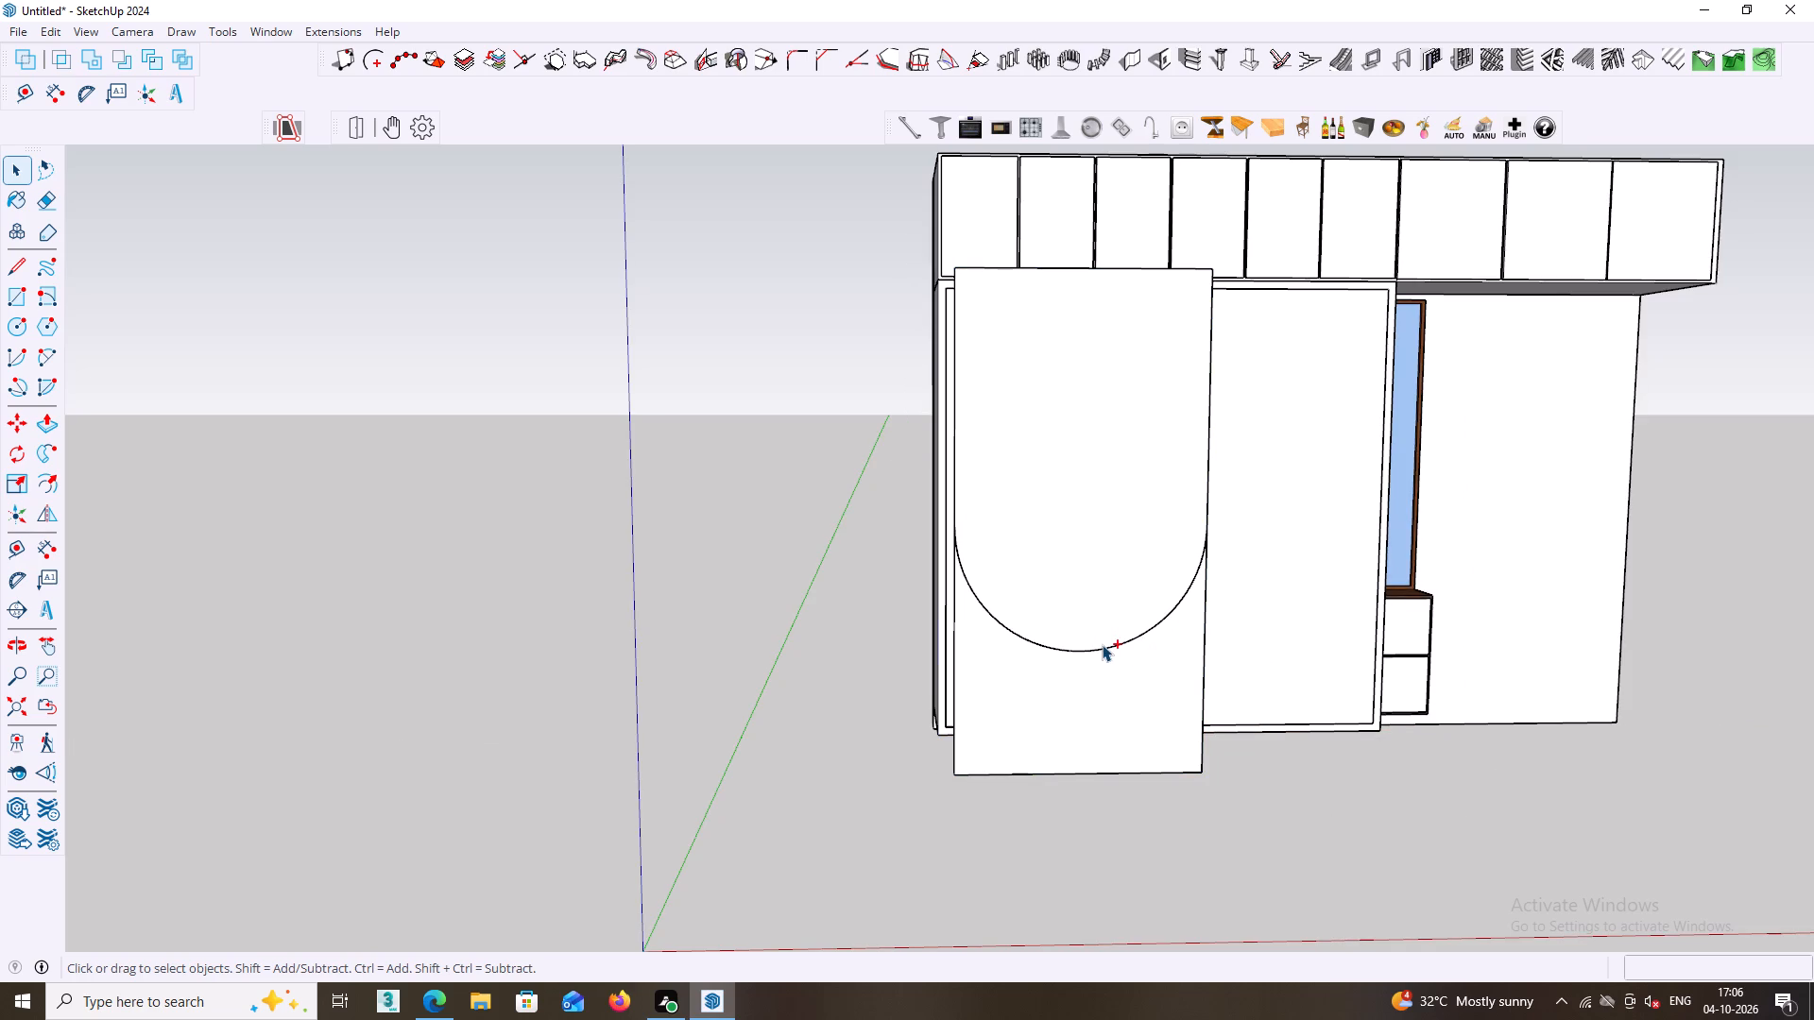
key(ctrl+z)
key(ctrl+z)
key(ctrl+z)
Inside the copied door panel's group, draw a tangent two-point arc bulging downward, spanning about 1031 mm between its long edges.
middle_click(1046, 635)
double_click(1038, 634)
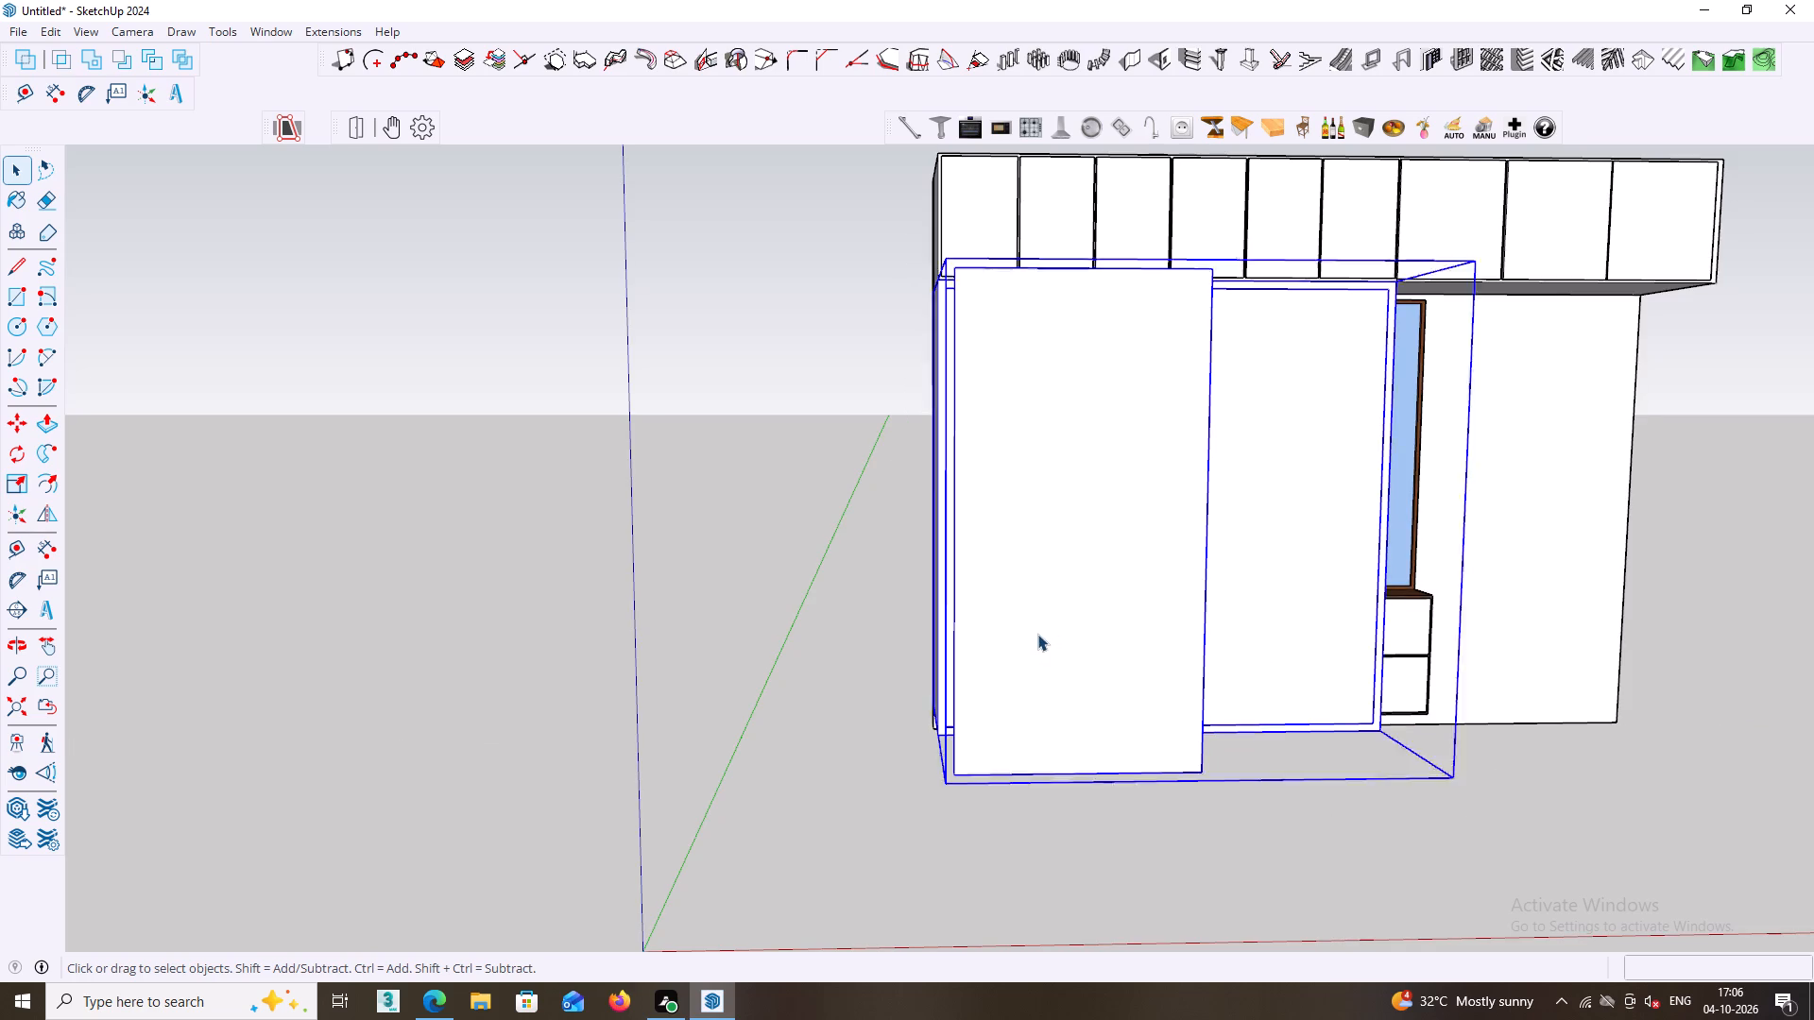
middle_drag(1048, 621, 1204, 650)
middle_drag(1070, 627, 1105, 635)
double_click(1105, 632)
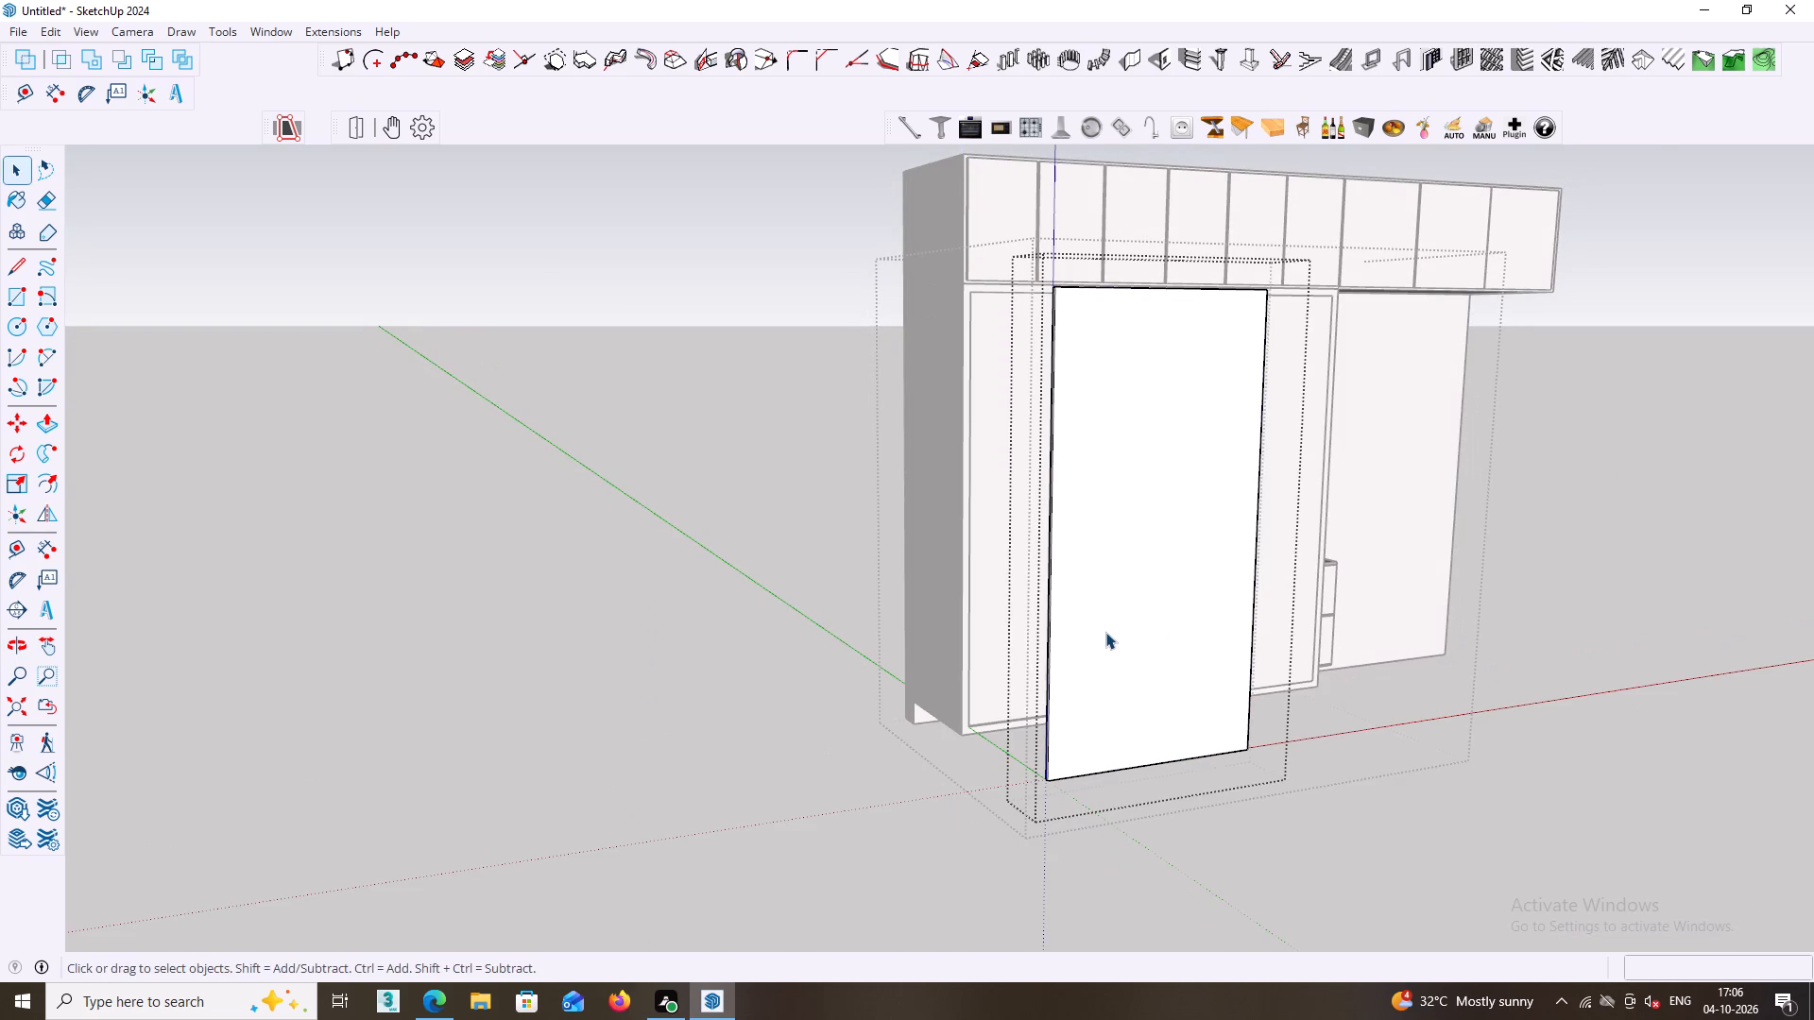
click(1105, 632)
scroll(1113, 618, up, 4)
click(1113, 615)
middle_drag(1113, 613, 1057, 615)
key(a)
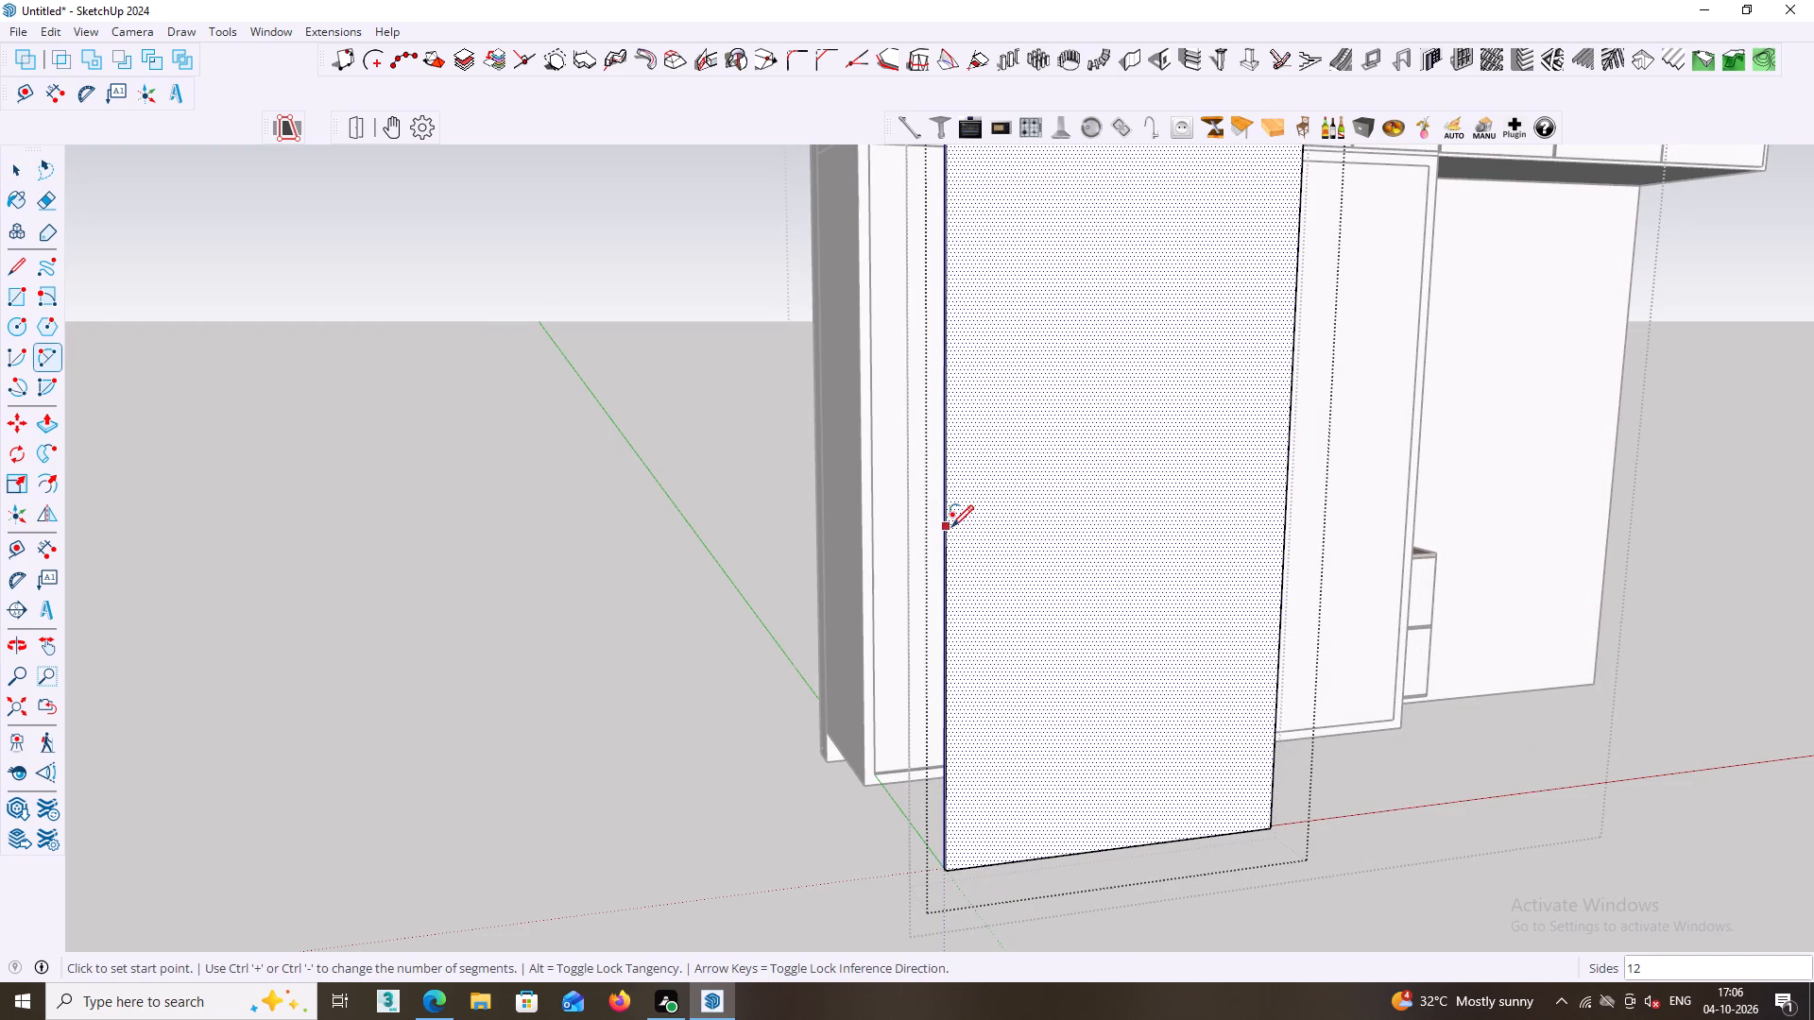
click(949, 502)
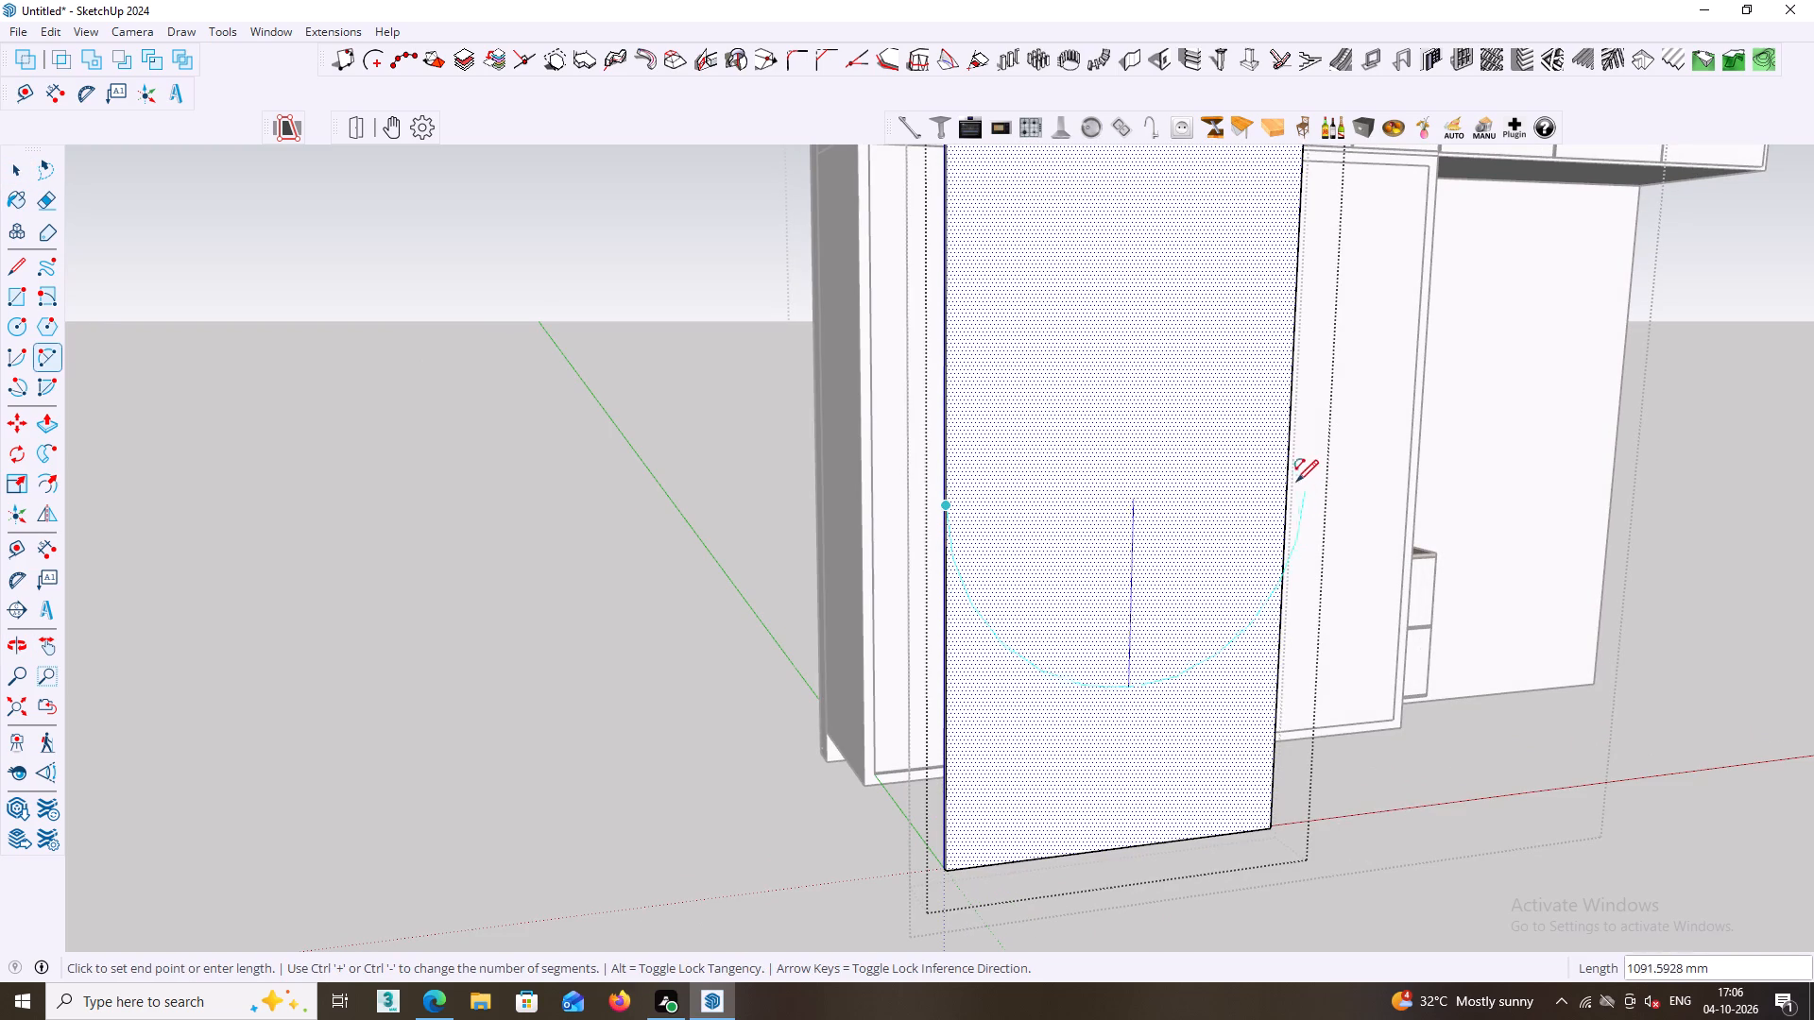
double_click(1286, 486)
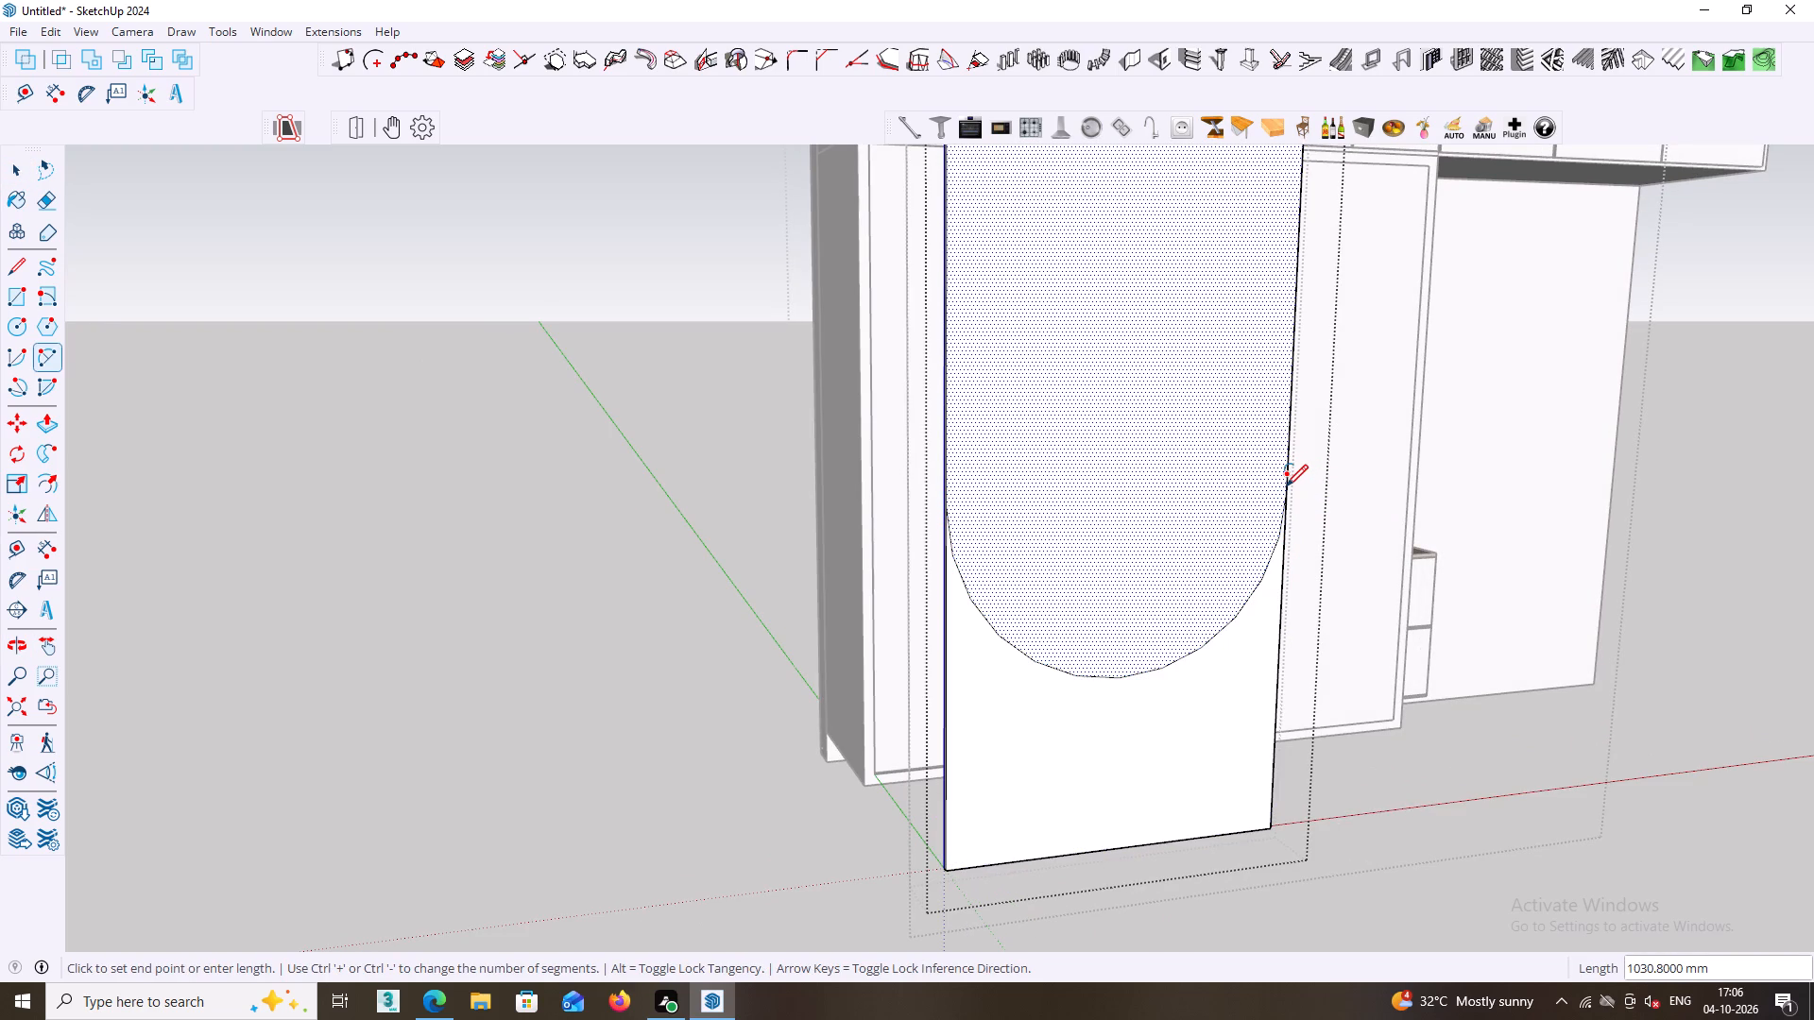
key(space)
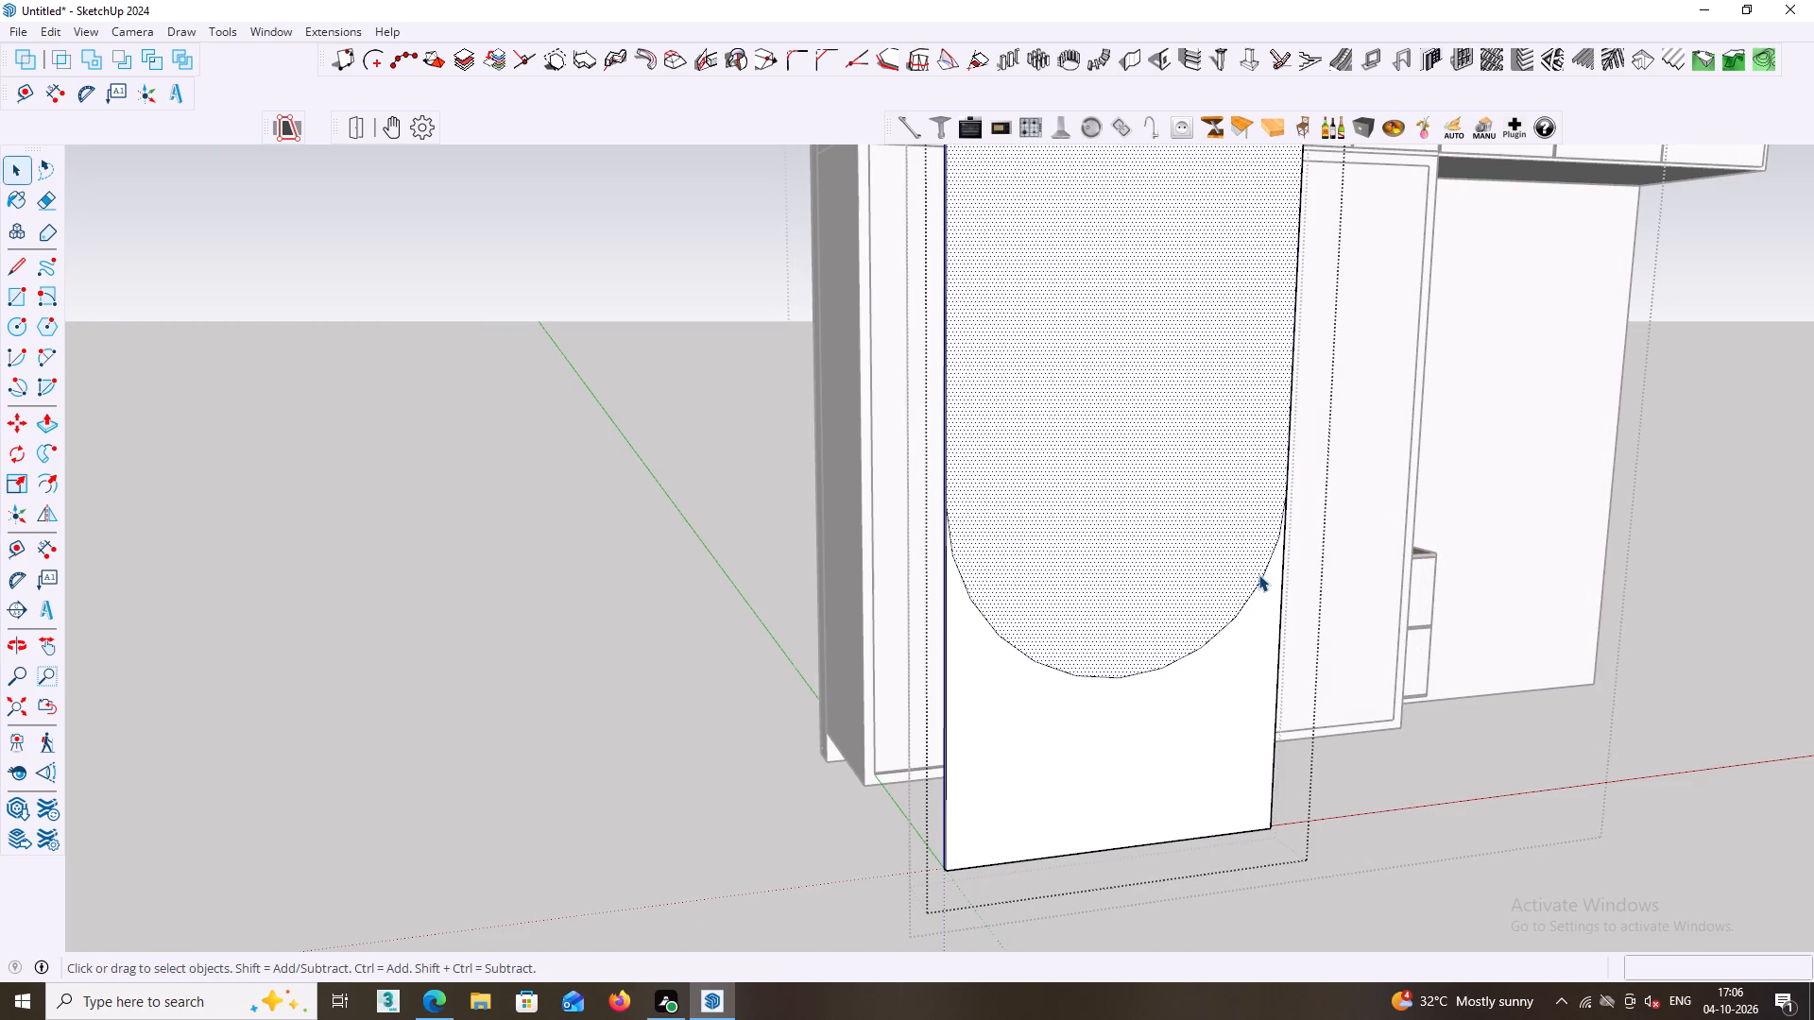
Set the segment count of the new arc on the copied door to 50.
click(1258, 578)
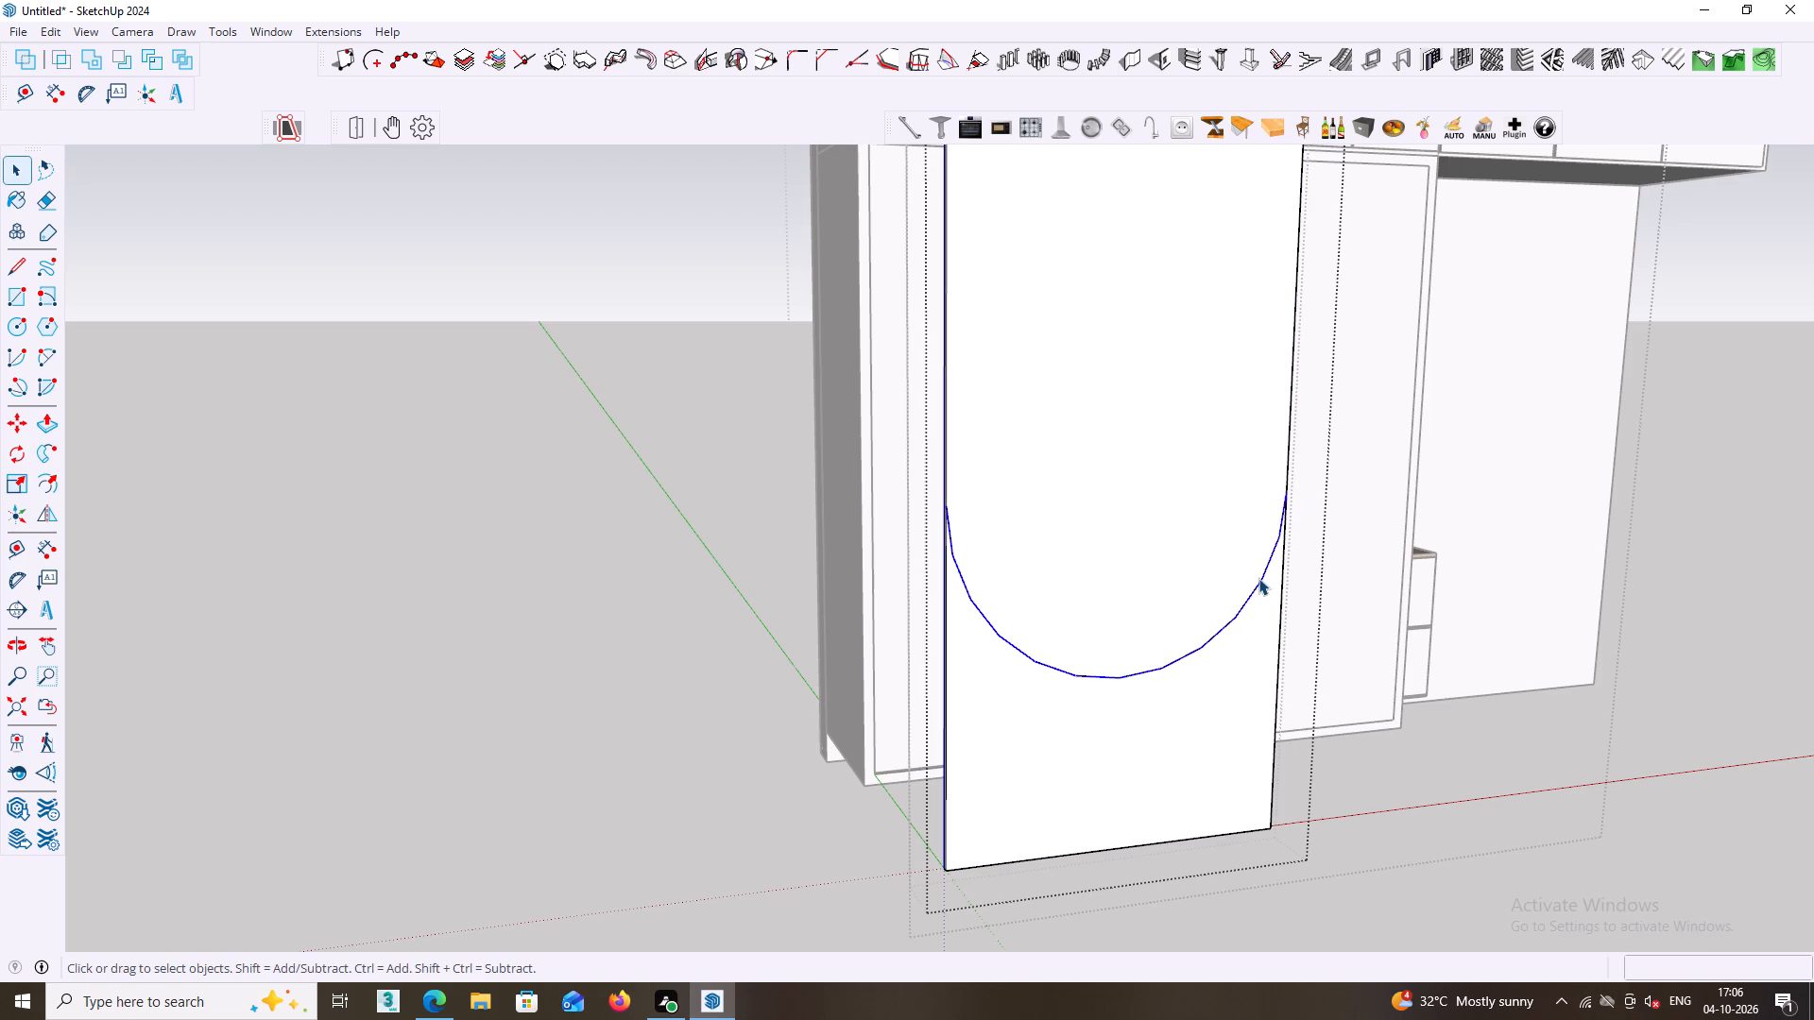
click(1258, 578)
right_click(1258, 578)
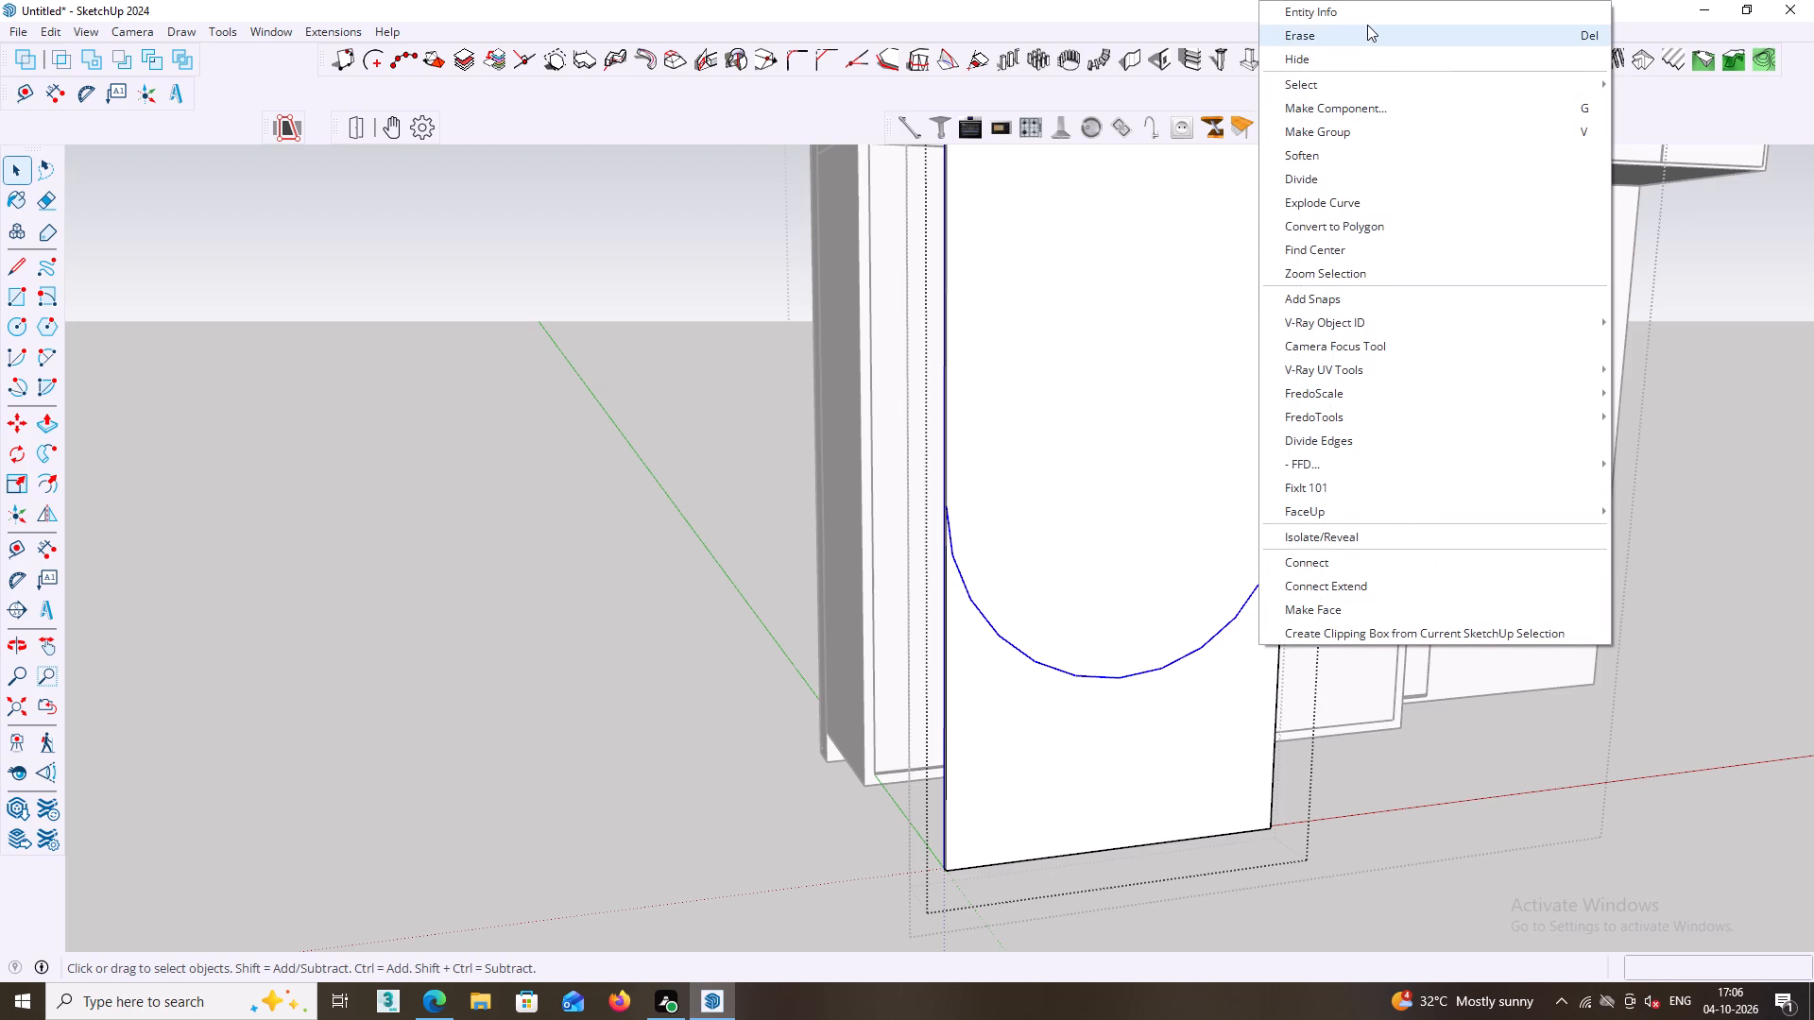
click(1367, 14)
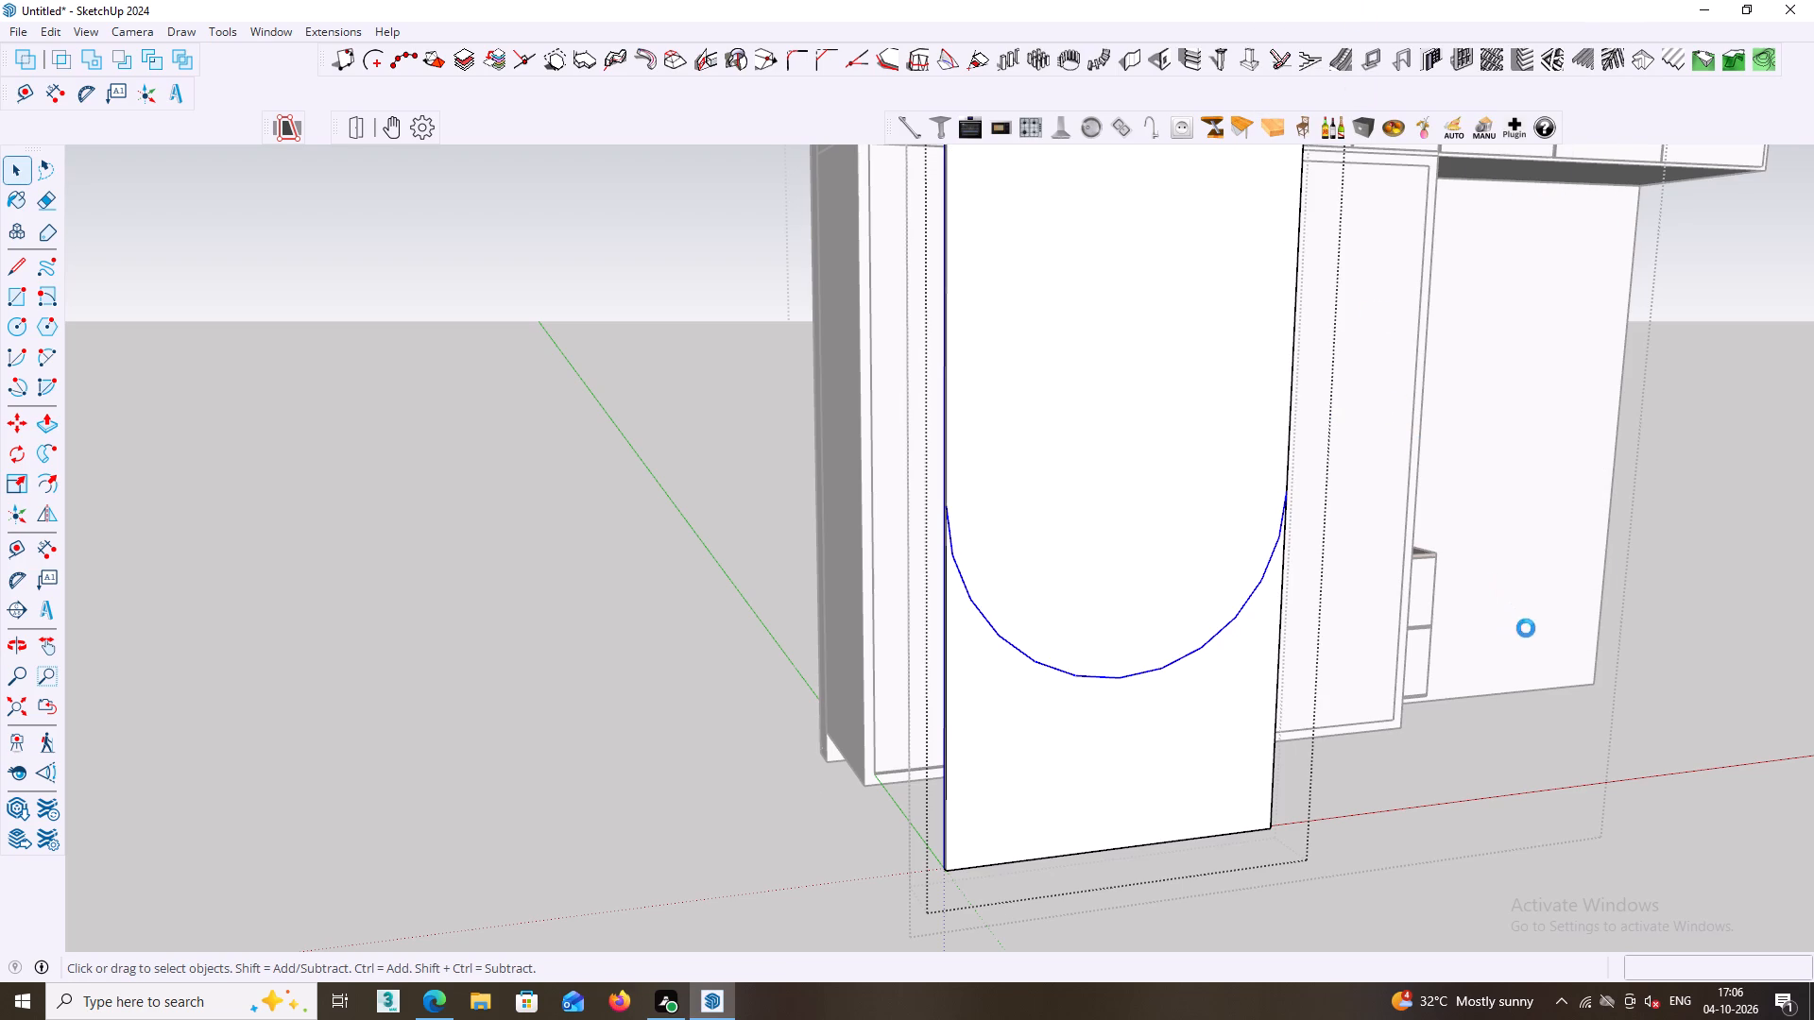
click(1670, 615)
key(BackSpace)
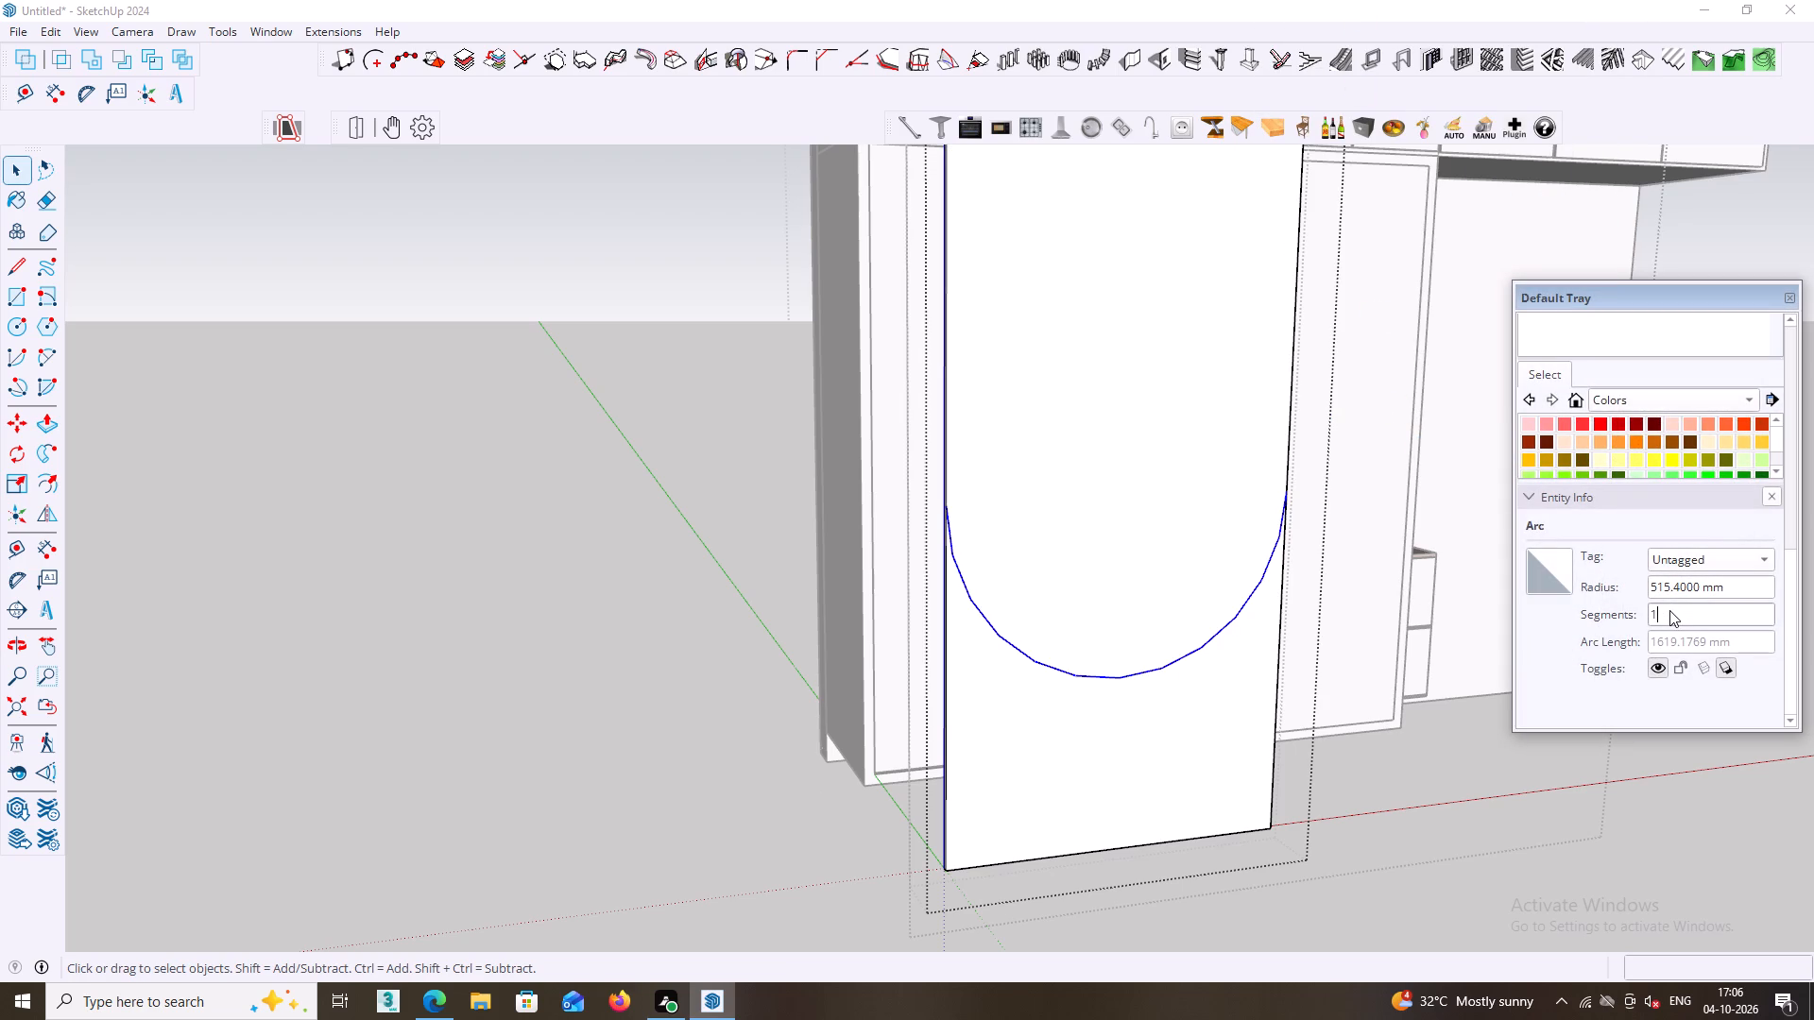
key(BackSpace)
text(50)
key(Return)
key(Return)
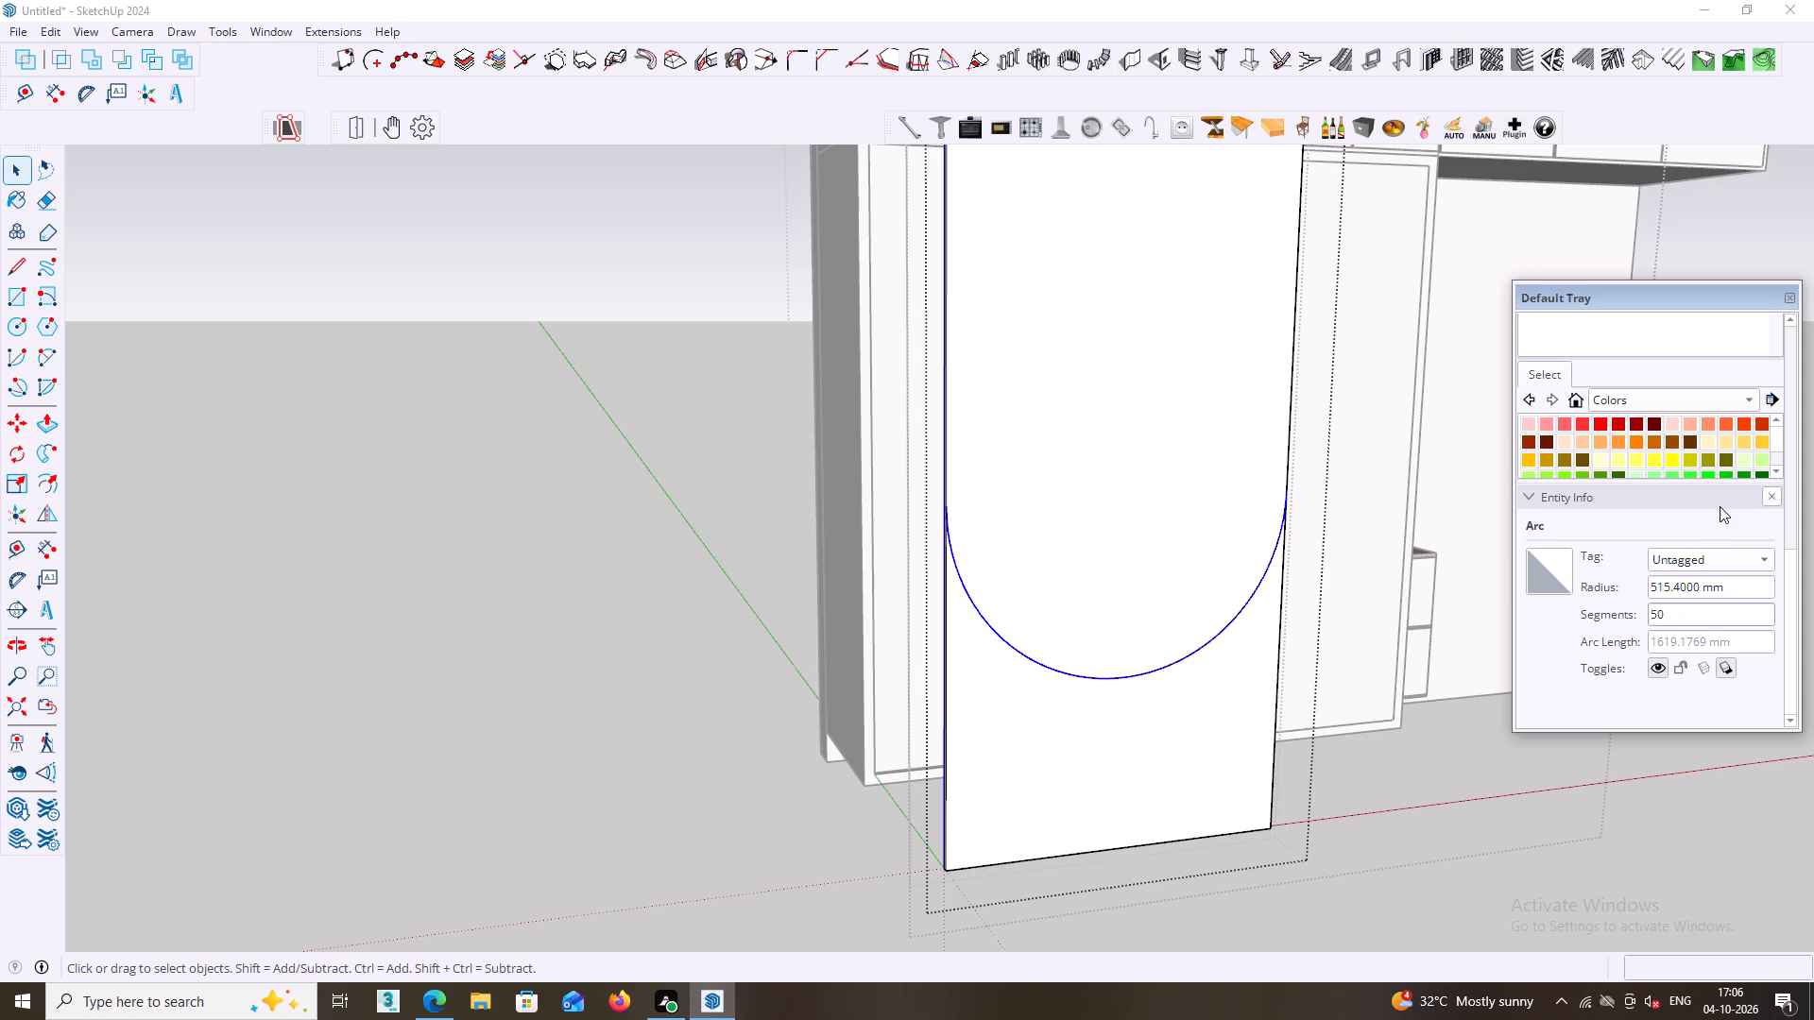
Leave the copied door panel's group and select the whole panel within the wardrobe group.
click(1510, 798)
scroll(1510, 791, down, 2)
click(1222, 634)
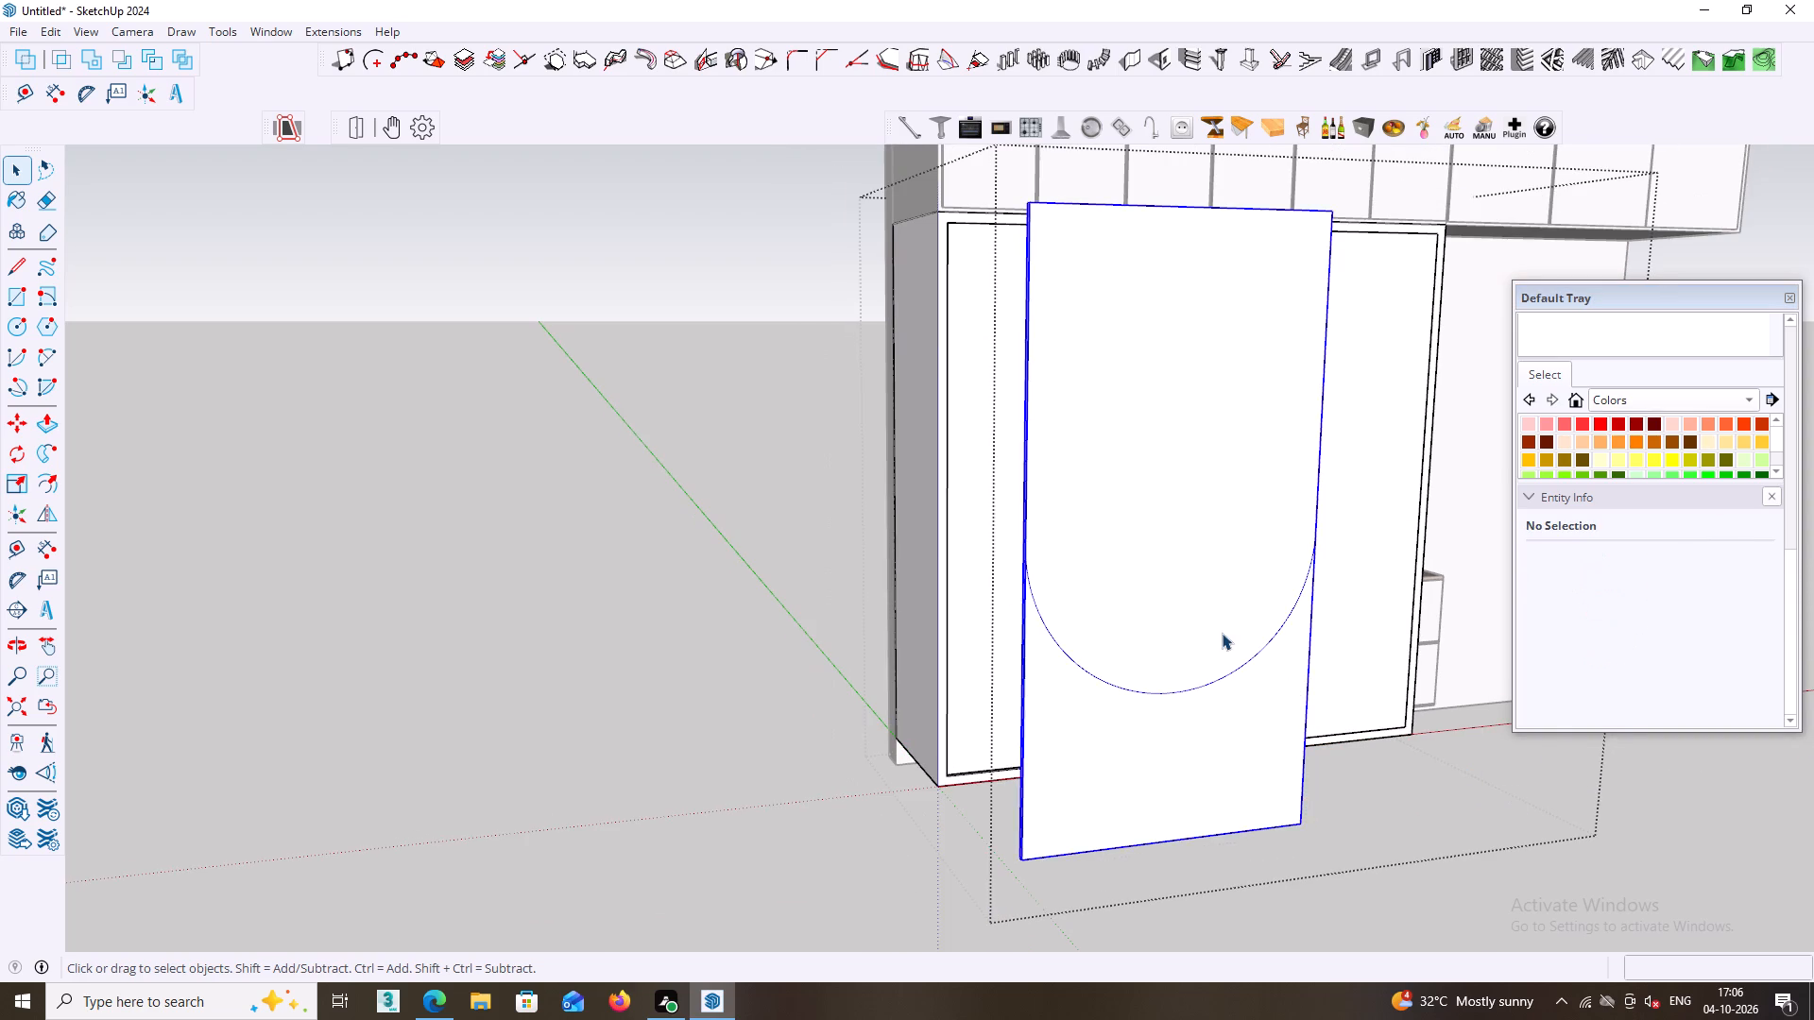
Inside the copied door panel's group, paint the face above the arc light pink from the Colors collection, and leave the groups.
middle_drag(1239, 632, 1190, 638)
triple_click(1189, 639)
click(1206, 641)
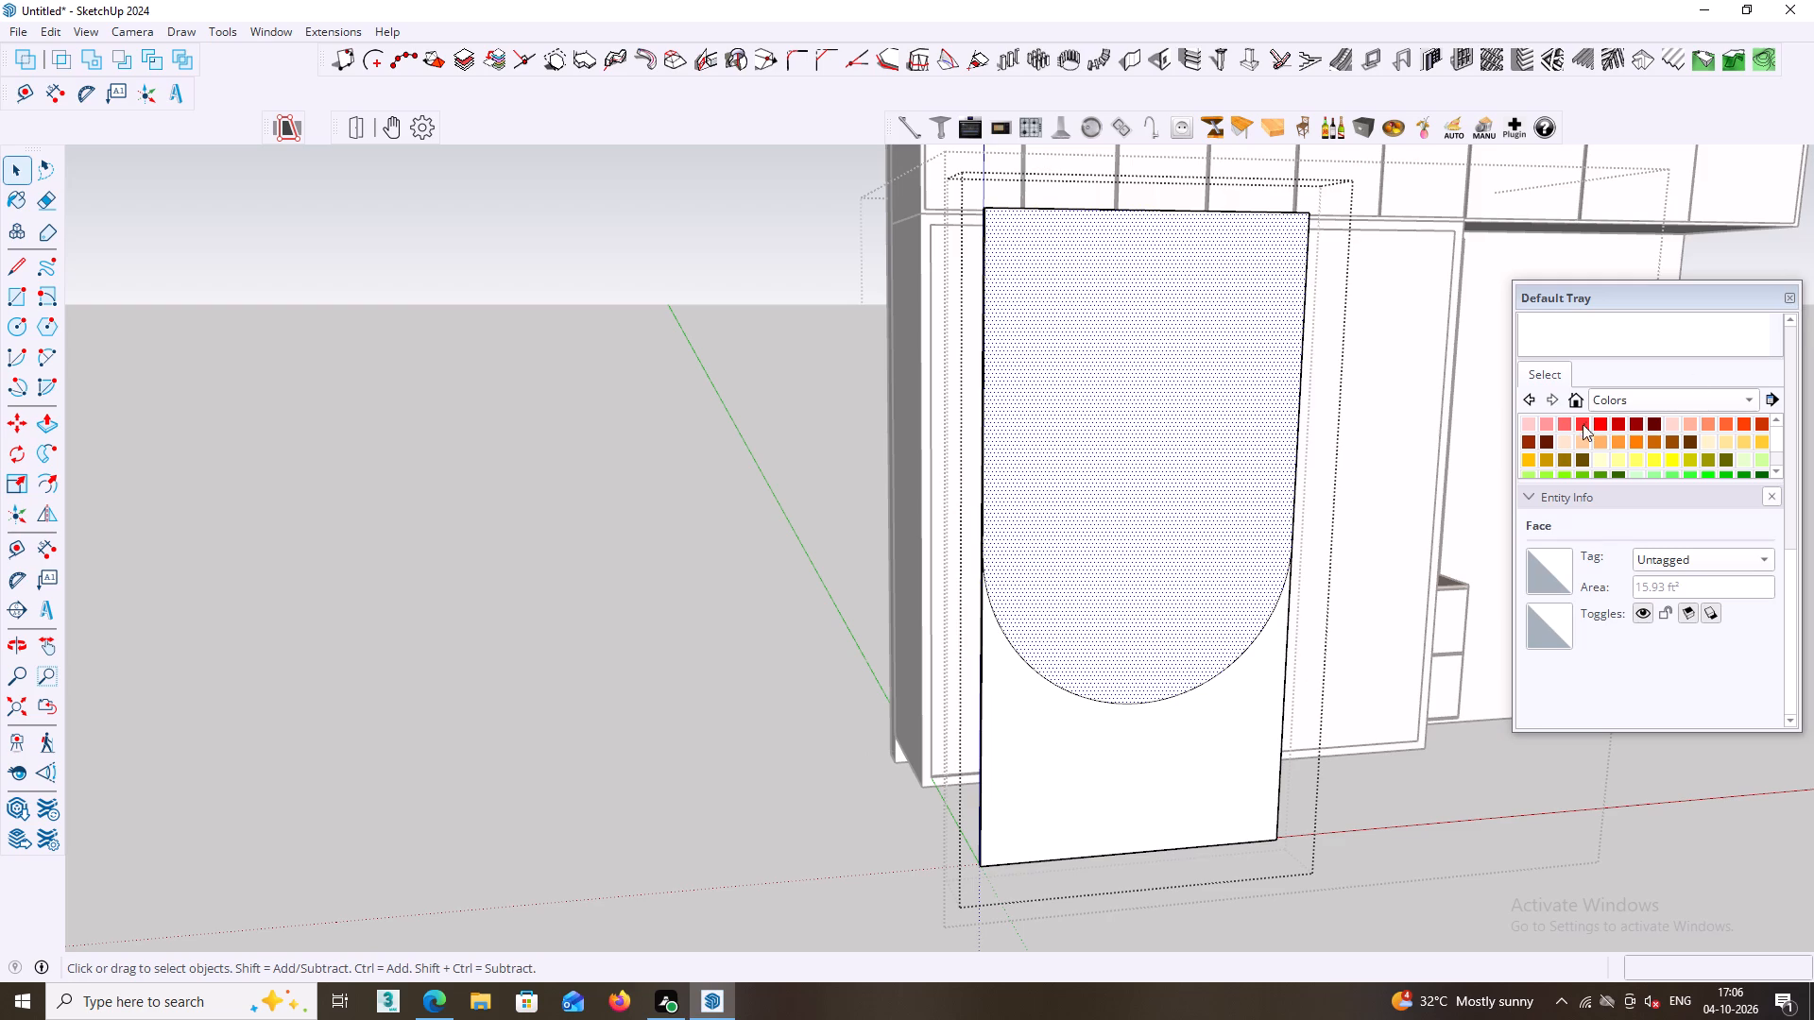
click(1545, 425)
click(1290, 496)
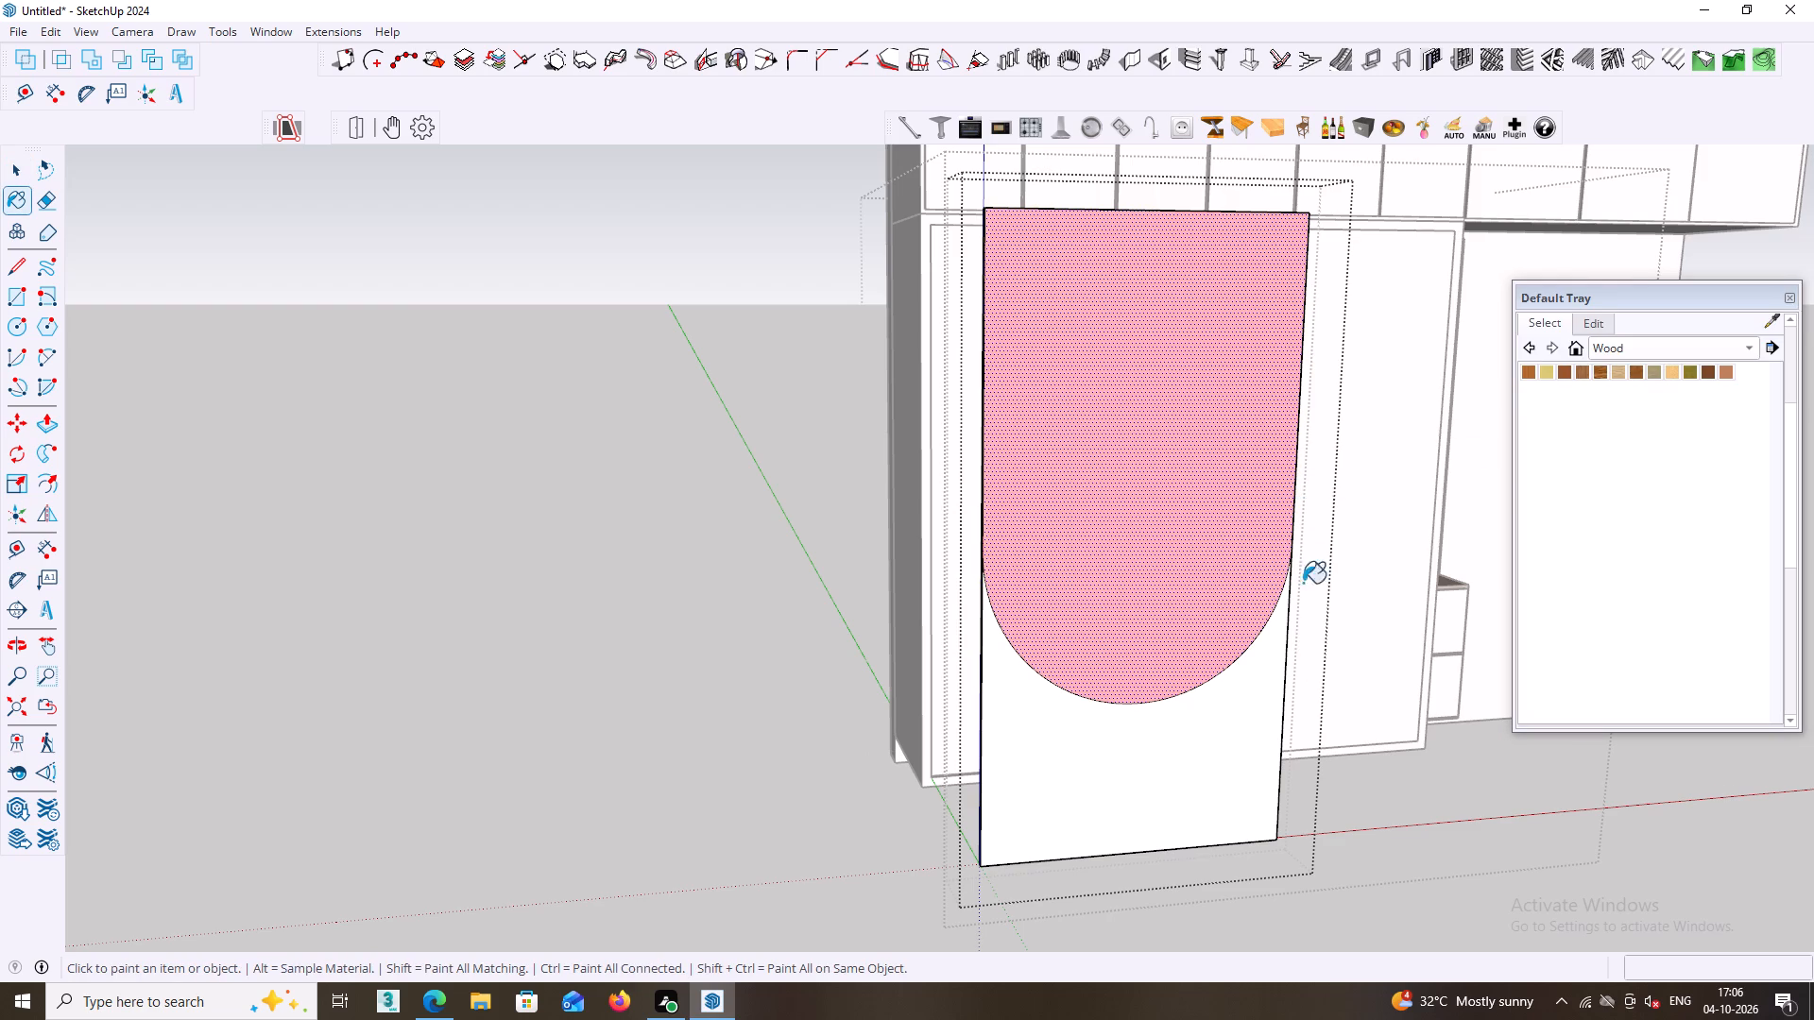
key(space)
click(1463, 784)
scroll(1463, 764, down, 4)
middle_drag(1470, 758, 1183, 761)
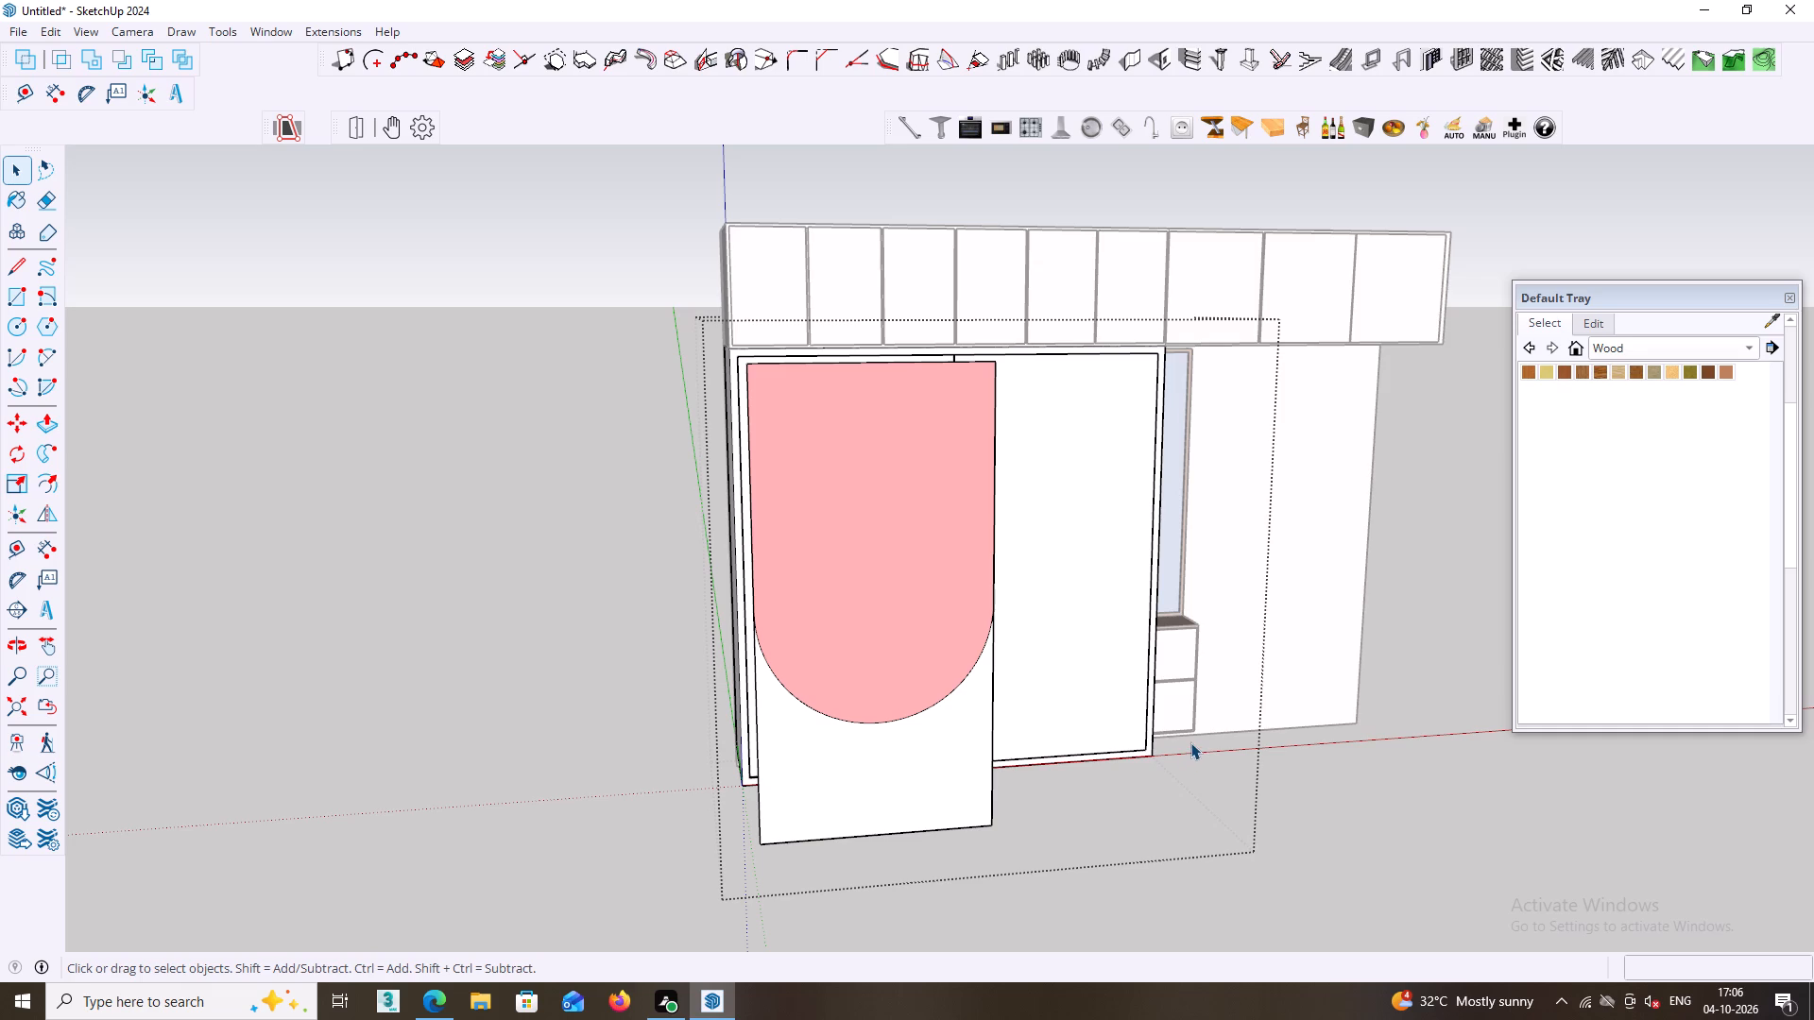
scroll(1206, 752, down, 3)
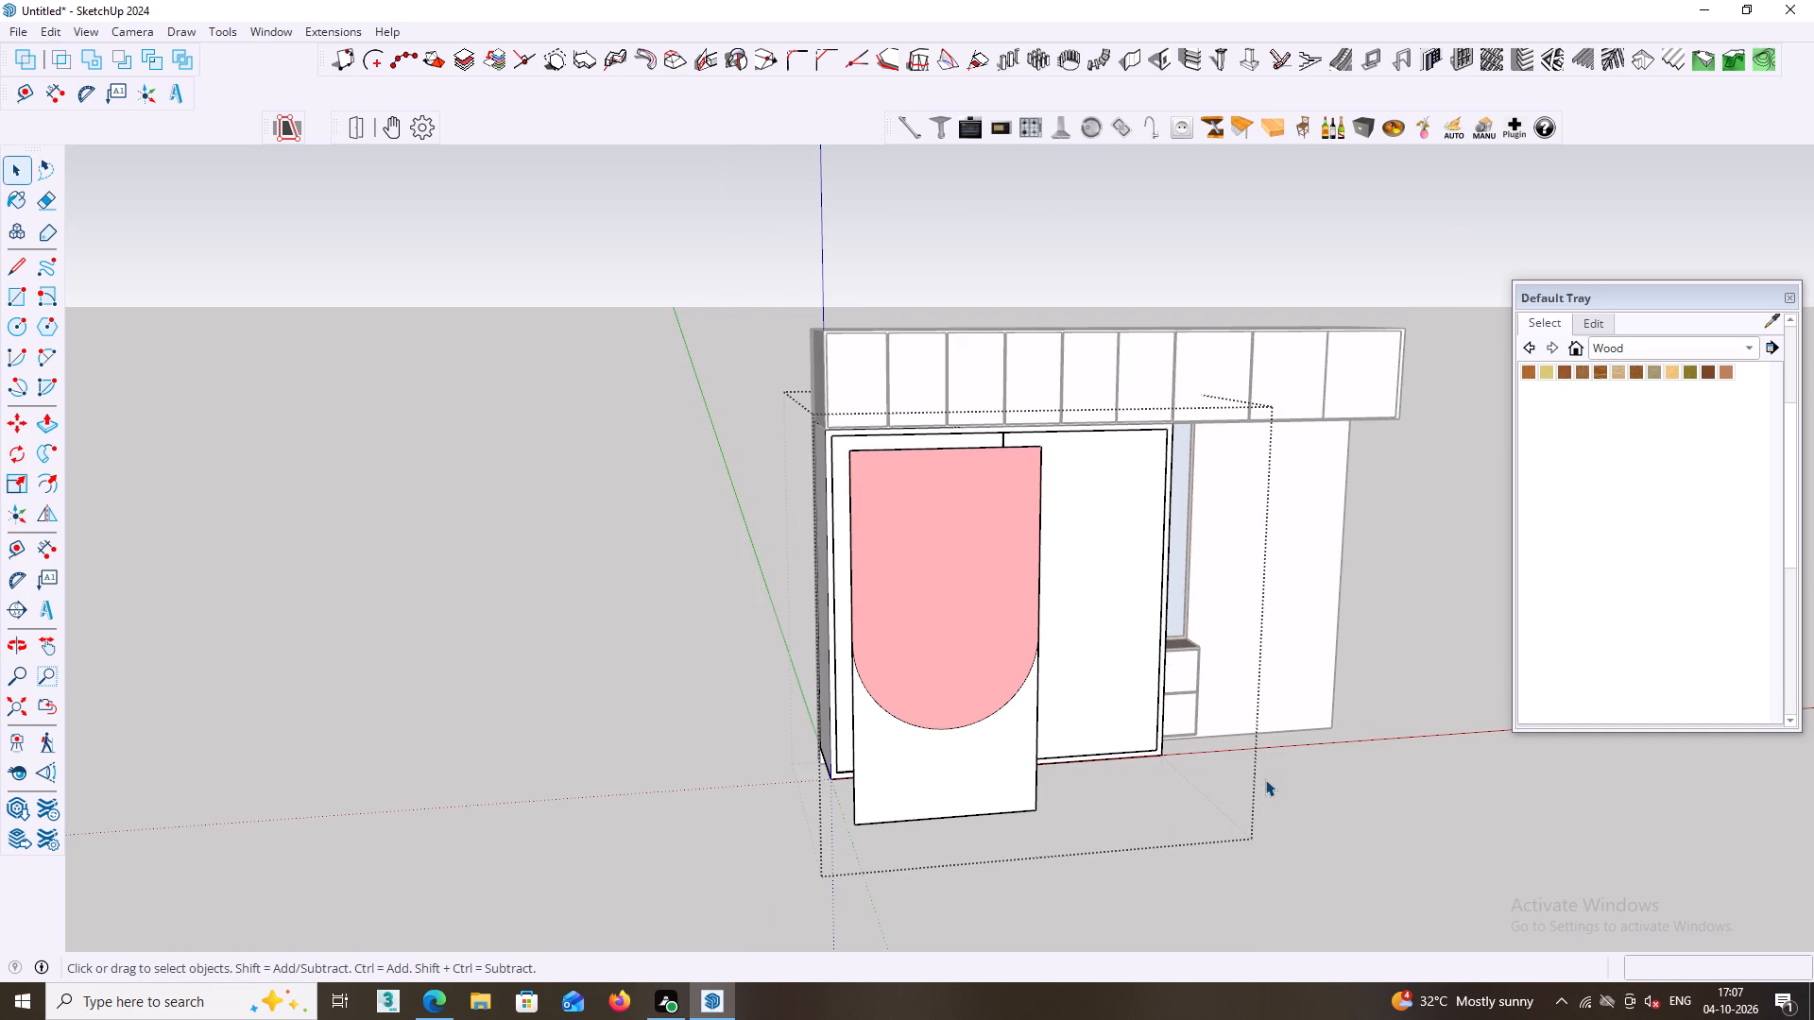
shift+middle_drag(1277, 766, 1078, 773)
click(1259, 790)
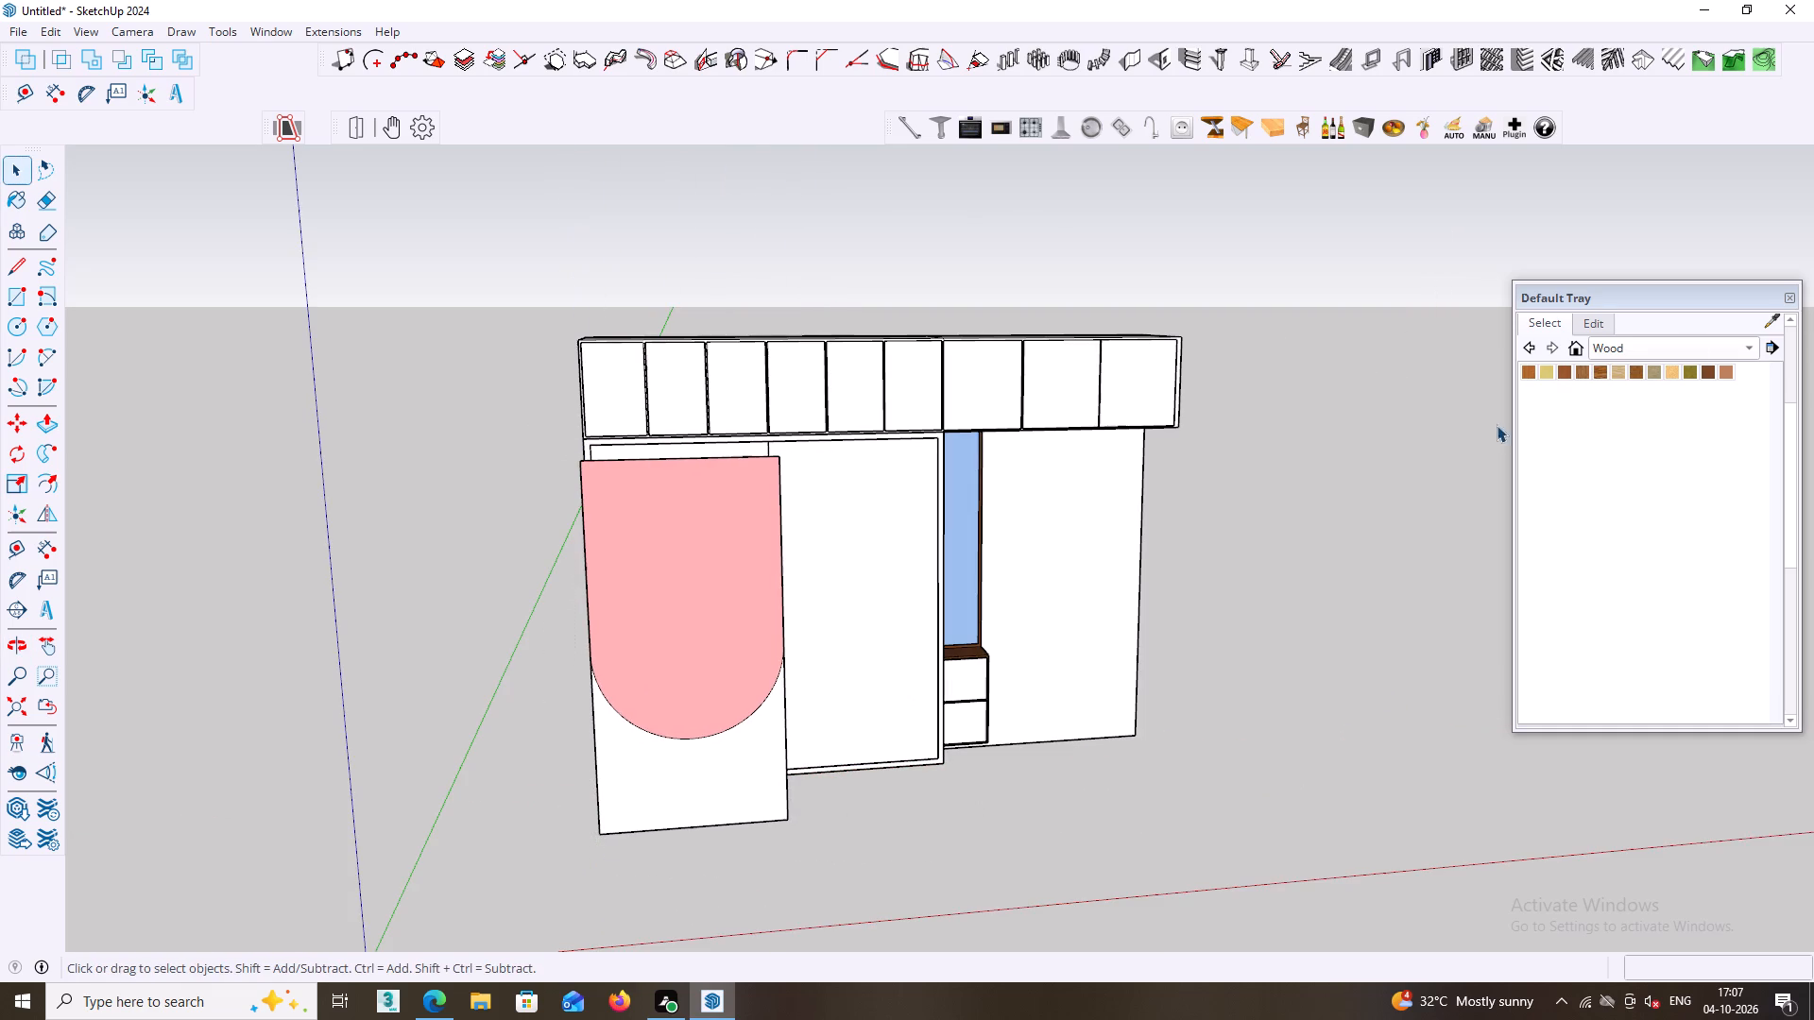
click(1789, 297)
Examine the painted door panel from several angles, including its side edge and the lower end of the curve.
middle_drag(1149, 579, 1251, 553)
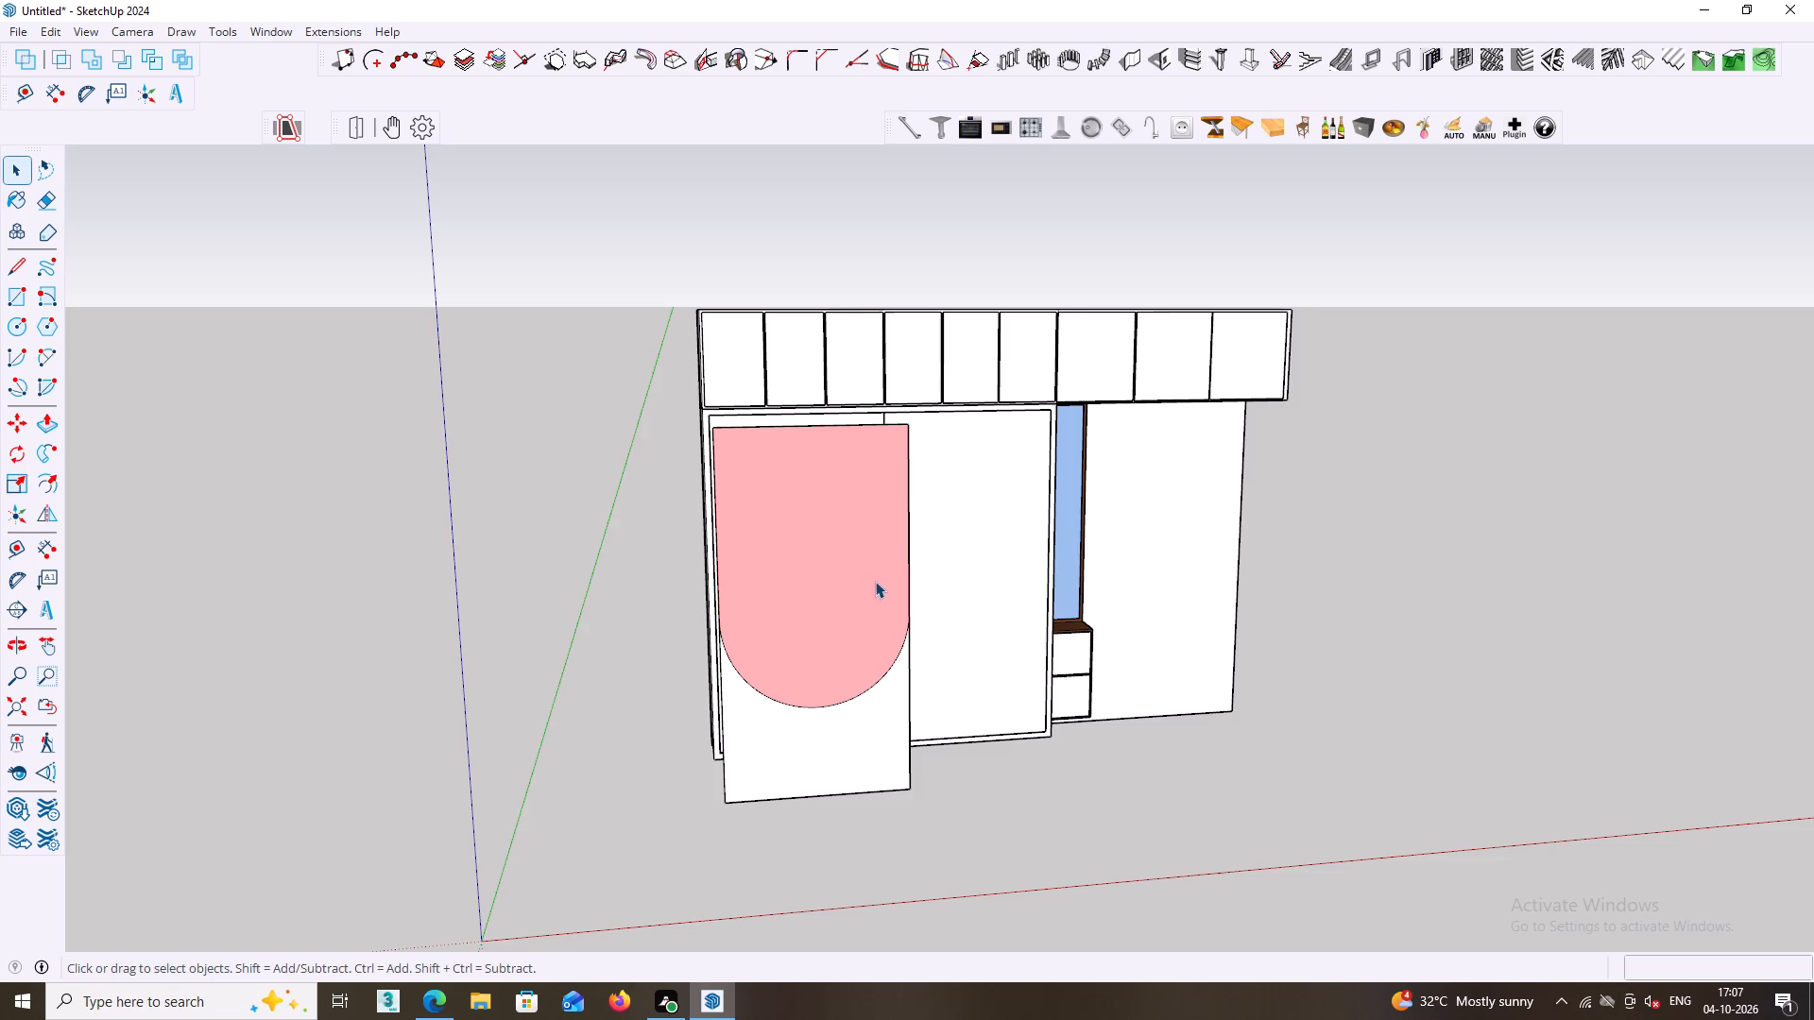
middle_drag(875, 581, 1275, 539)
scroll(1086, 546, up, 2)
middle_drag(1076, 550, 814, 597)
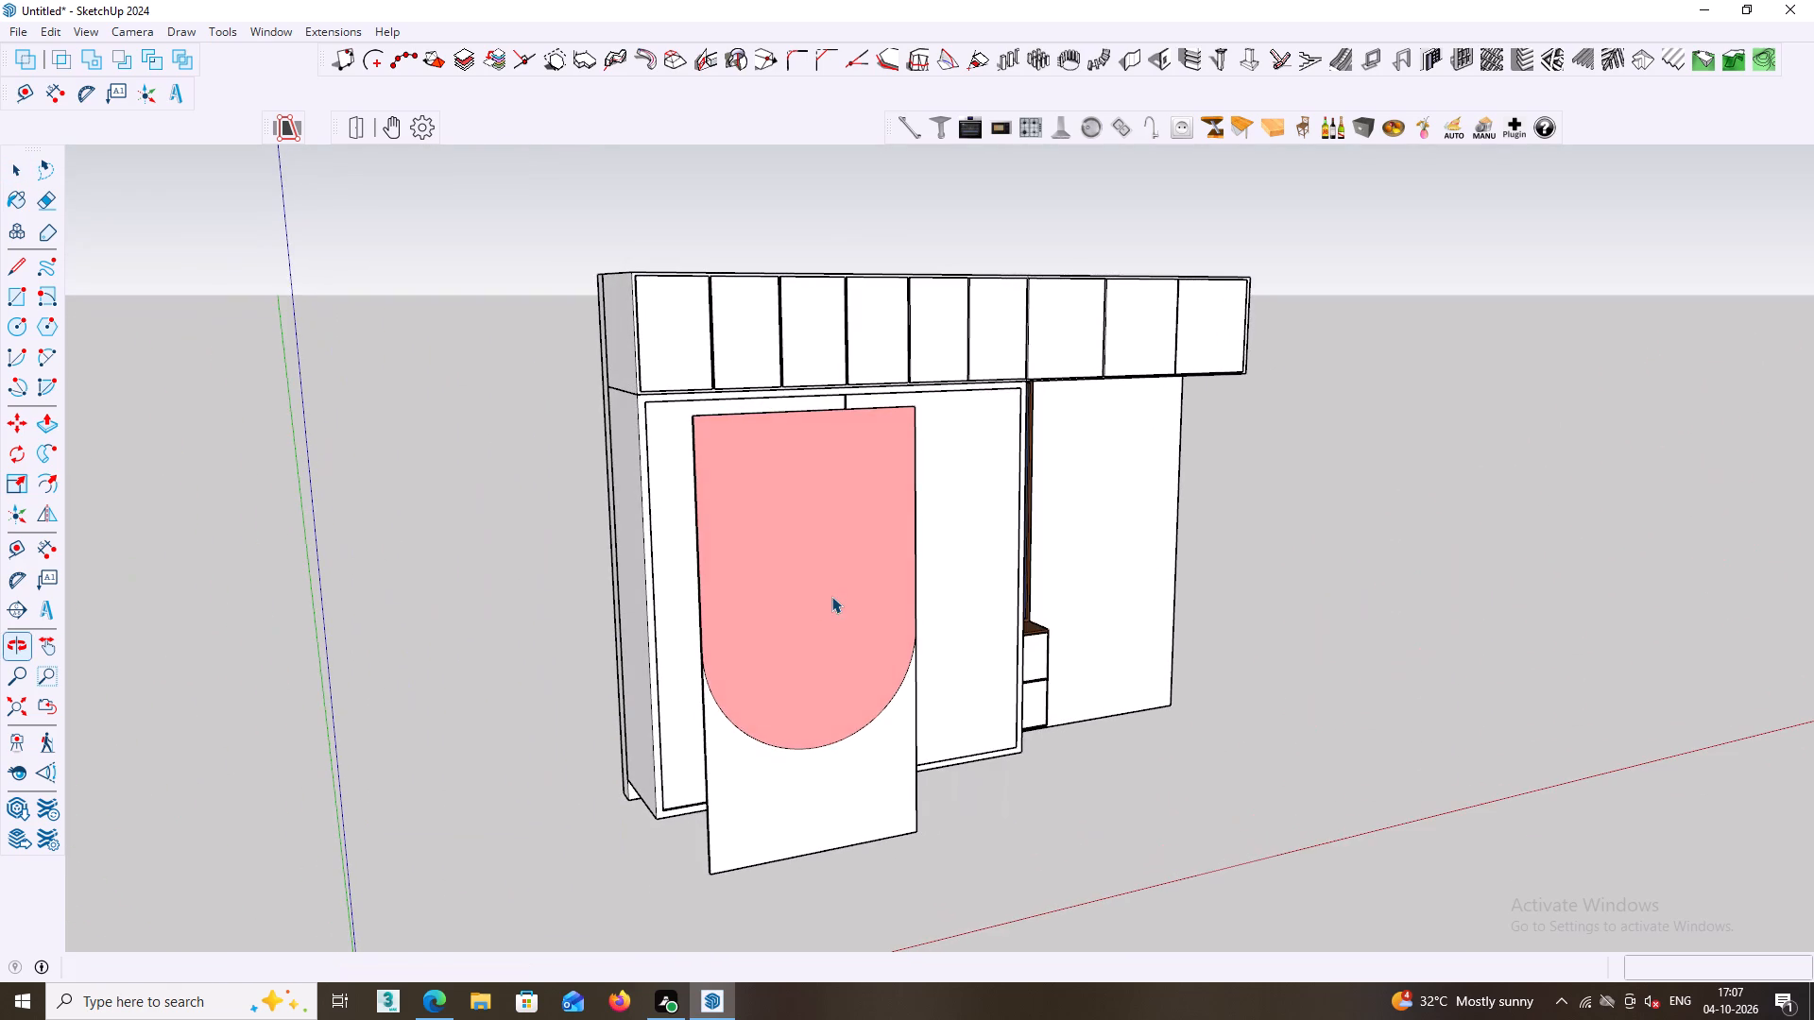
middle_drag(842, 586, 839, 543)
middle_drag(838, 542, 1012, 730)
scroll(890, 596, up, 7)
middle_drag(866, 637, 992, 608)
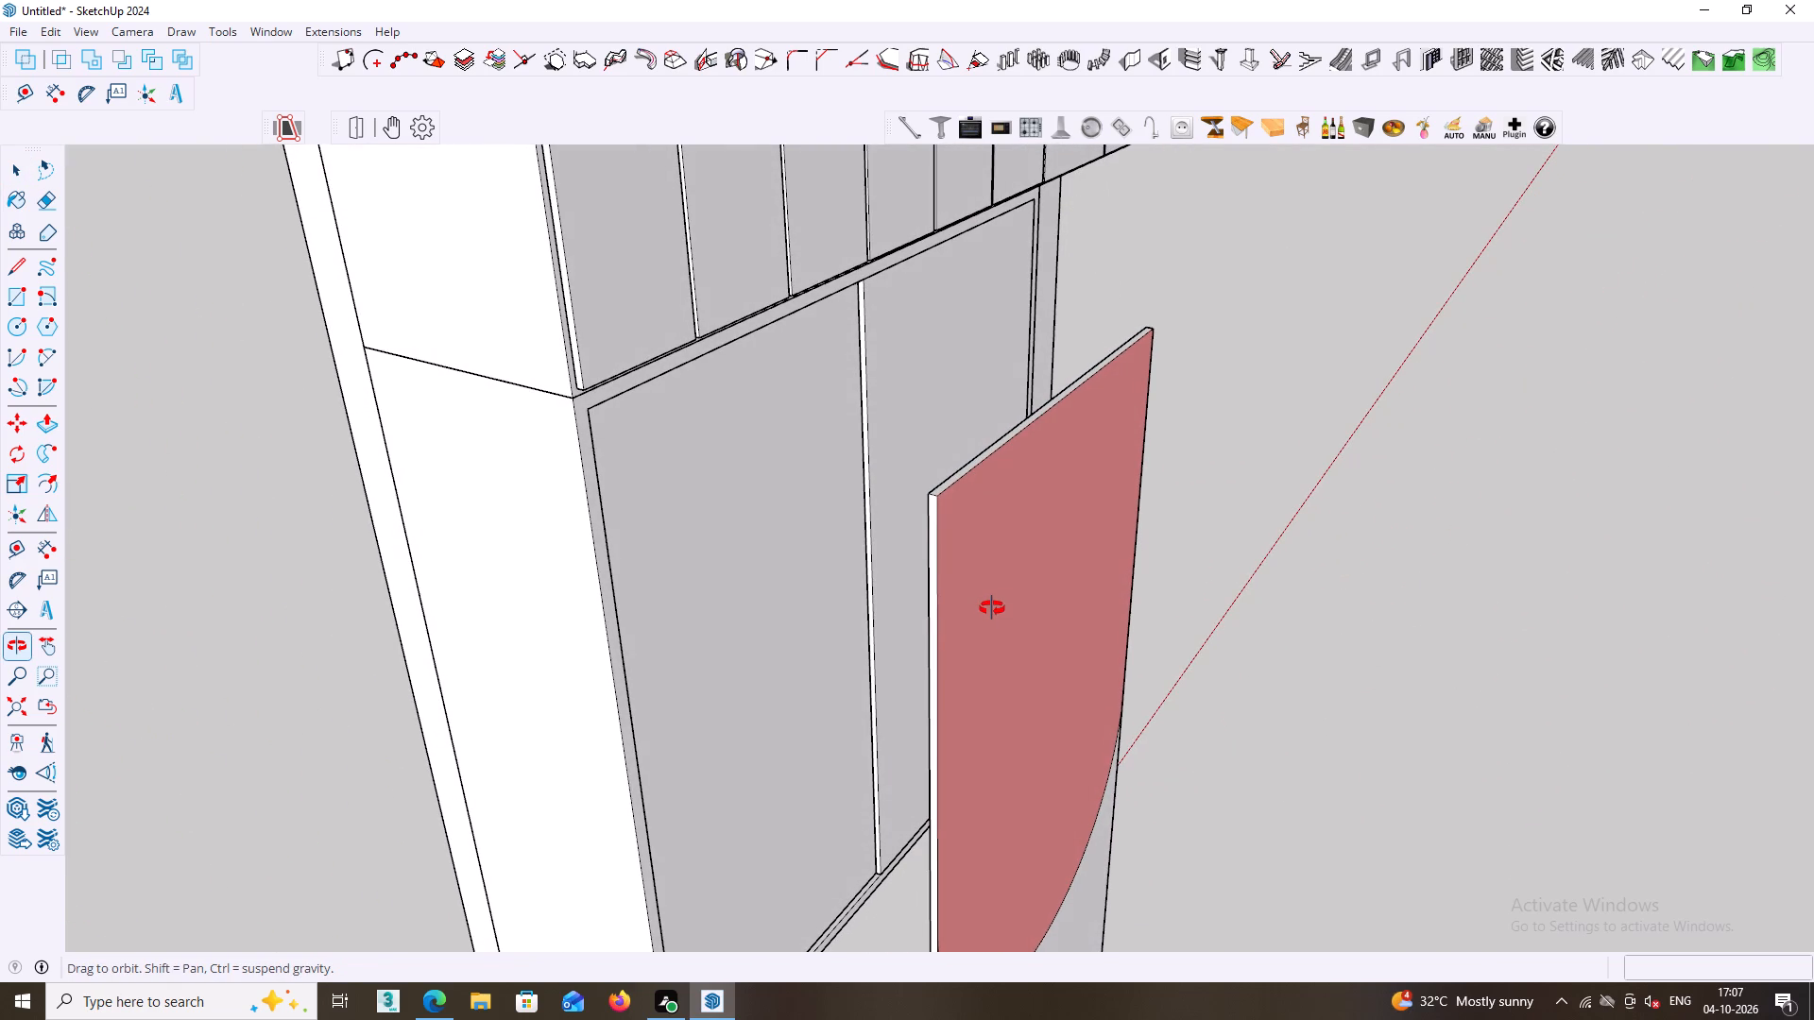
middle_drag(992, 608, 861, 585)
middle_drag(841, 623, 801, 535)
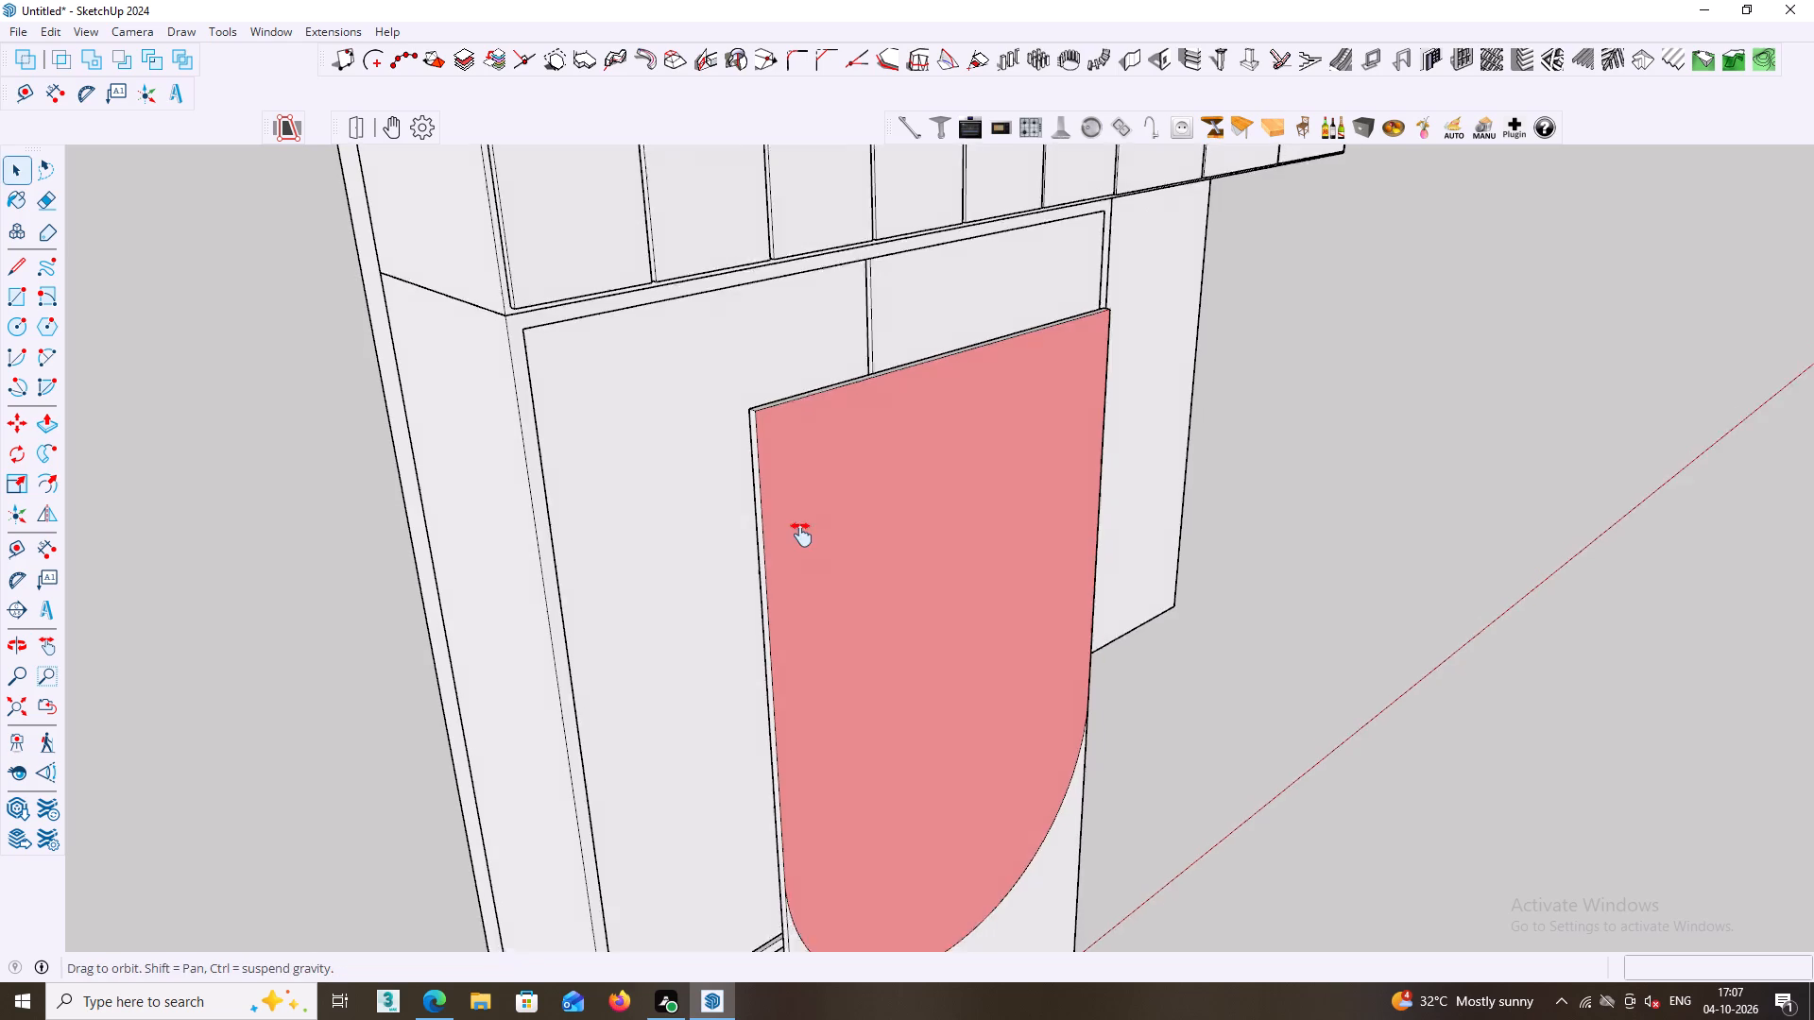
middle_drag(801, 535, 780, 484)
middle_drag(835, 623, 998, 612)
scroll(978, 663, up, 1)
middle_drag(978, 691, 947, 542)
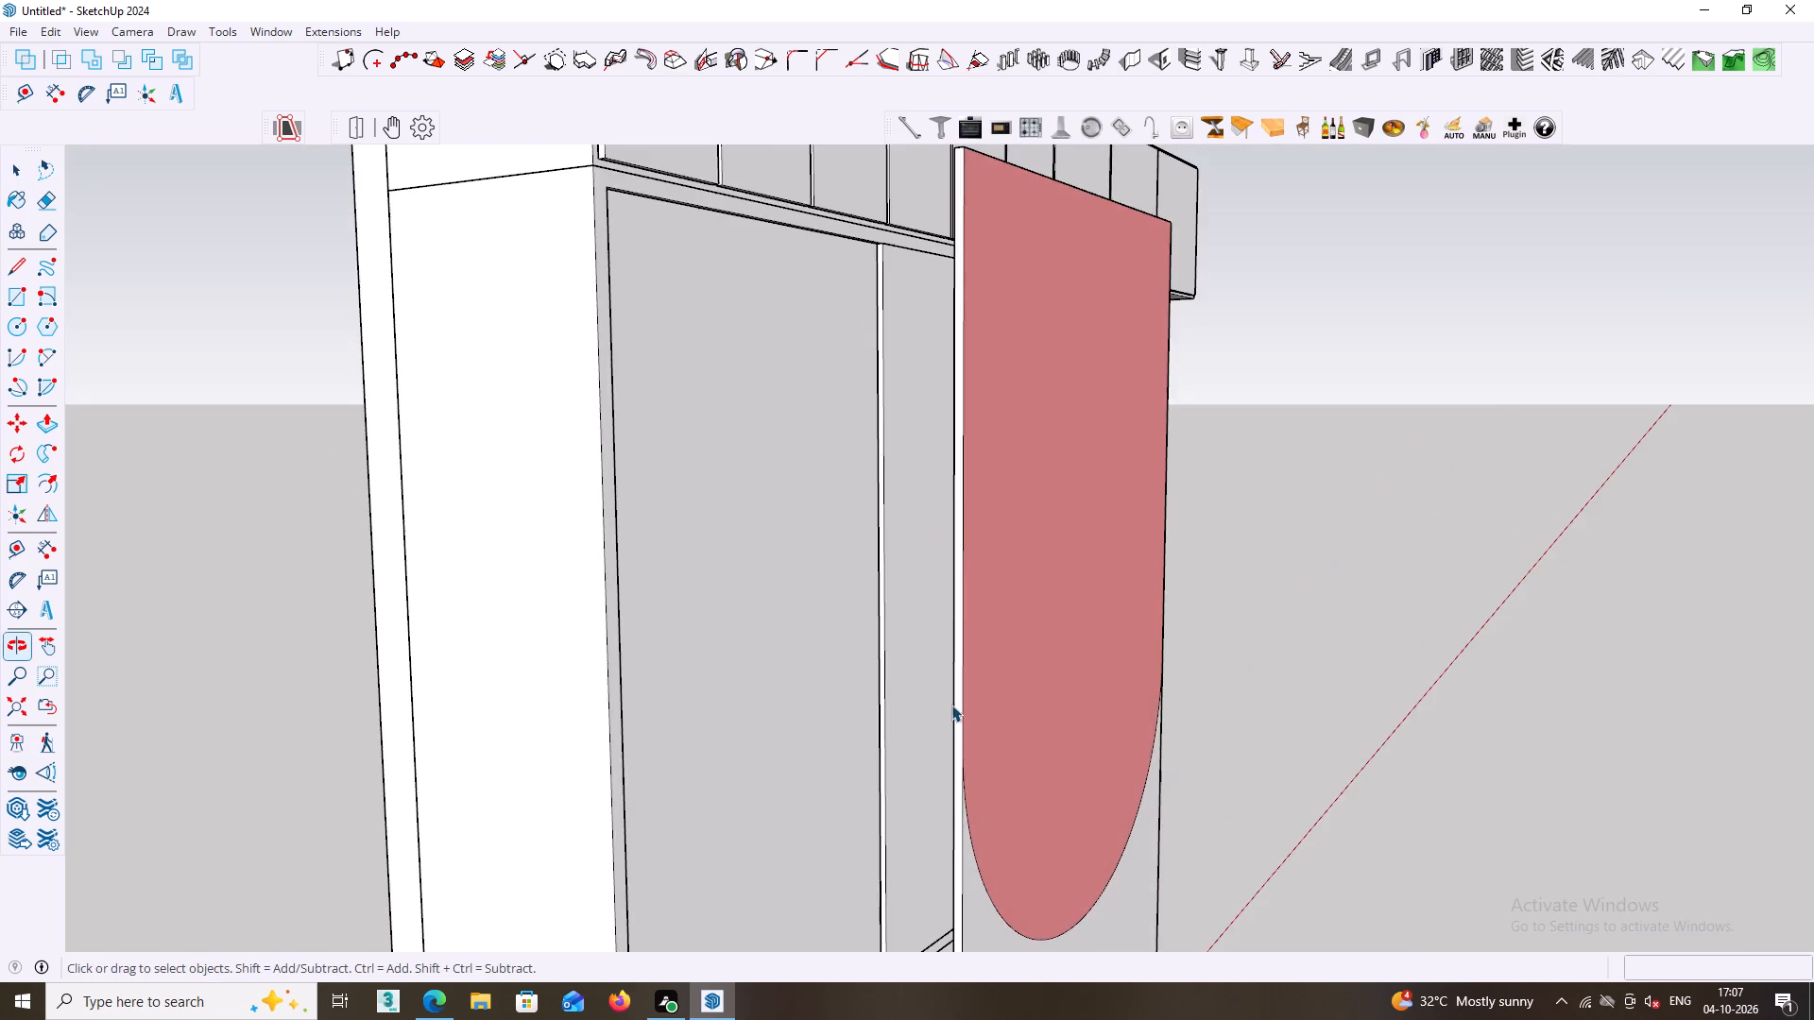
scroll(952, 768, up, 2)
click(961, 791)
middle_drag(961, 791, 905, 513)
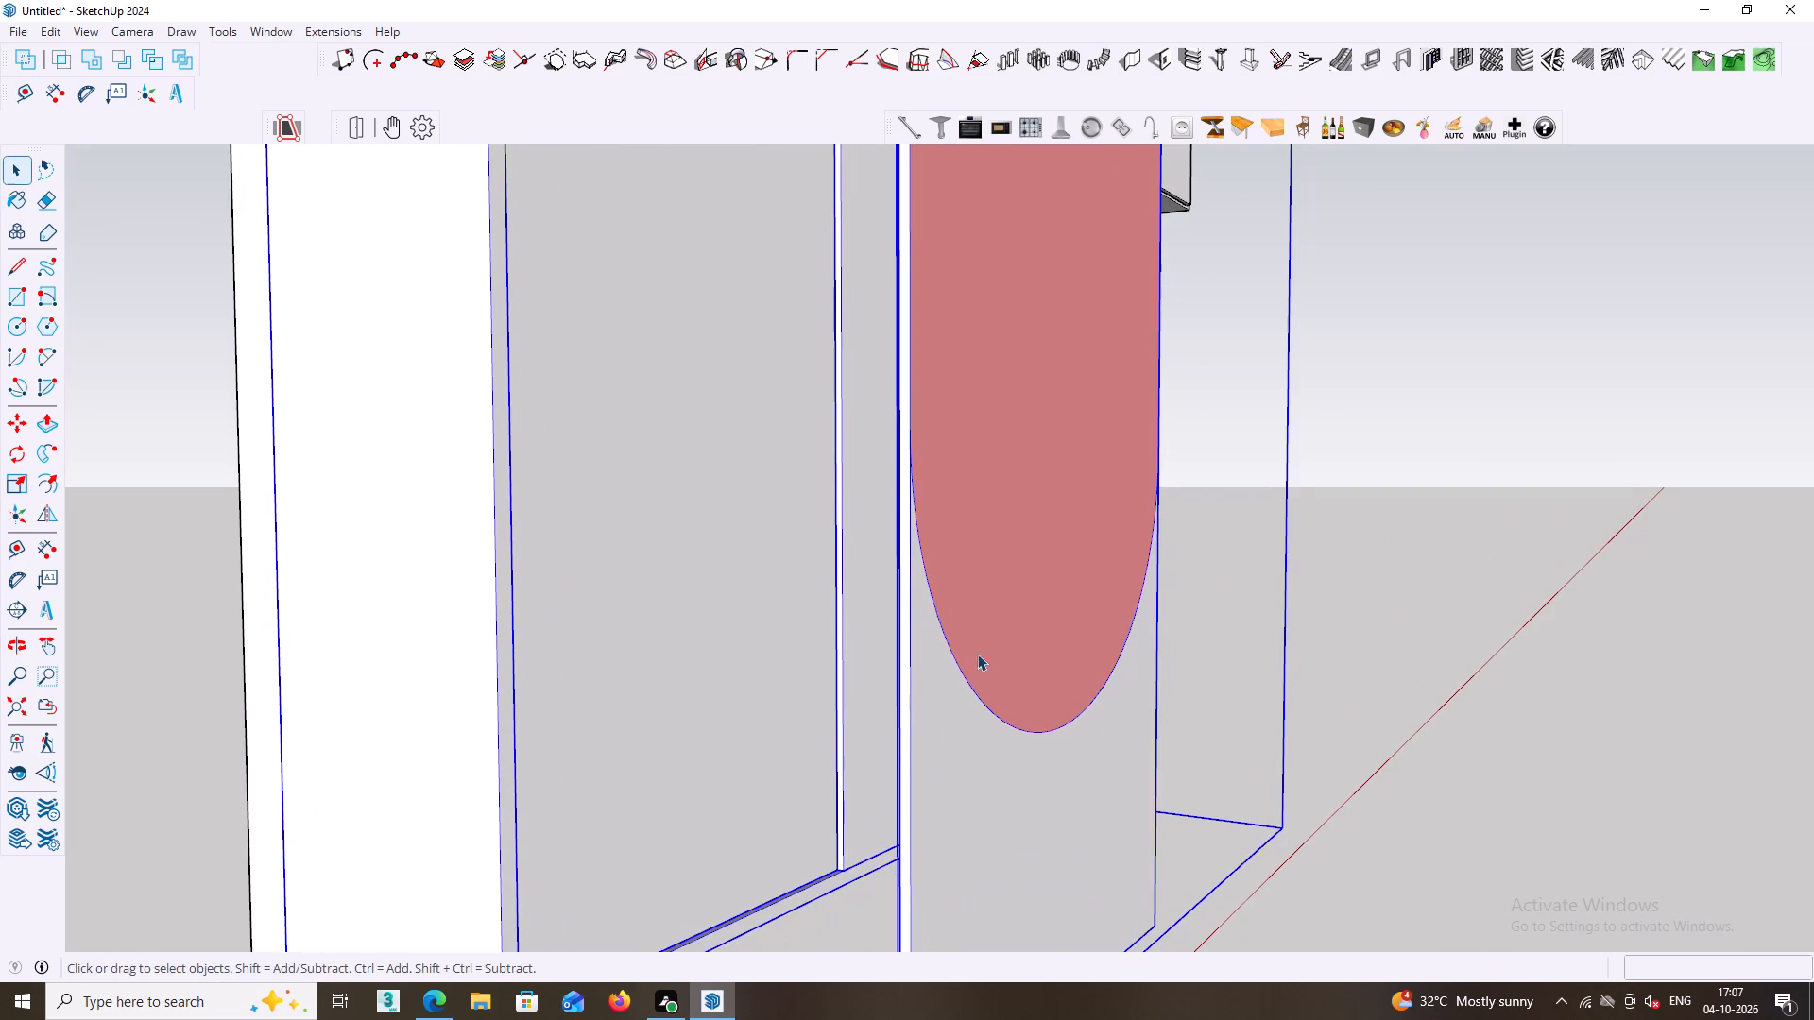
middle_drag(1000, 675, 1008, 742)
scroll(1011, 738, down, 2)
drag(1375, 654, 1364, 654)
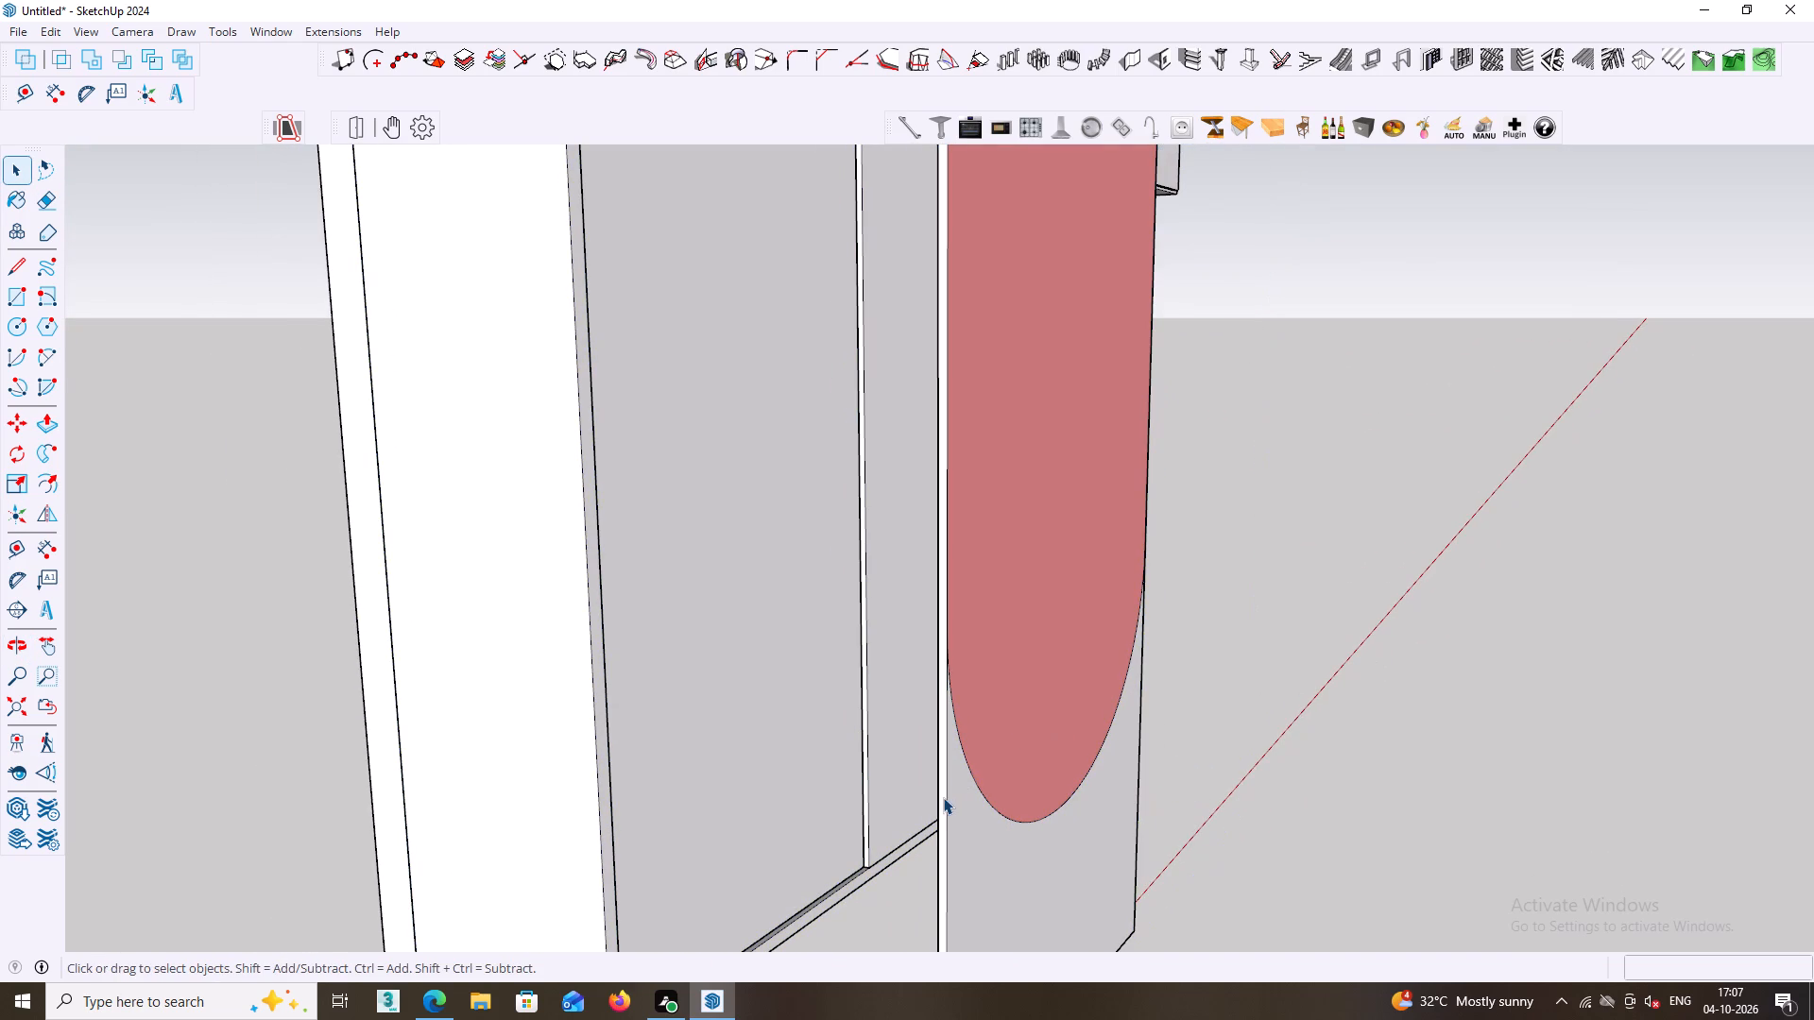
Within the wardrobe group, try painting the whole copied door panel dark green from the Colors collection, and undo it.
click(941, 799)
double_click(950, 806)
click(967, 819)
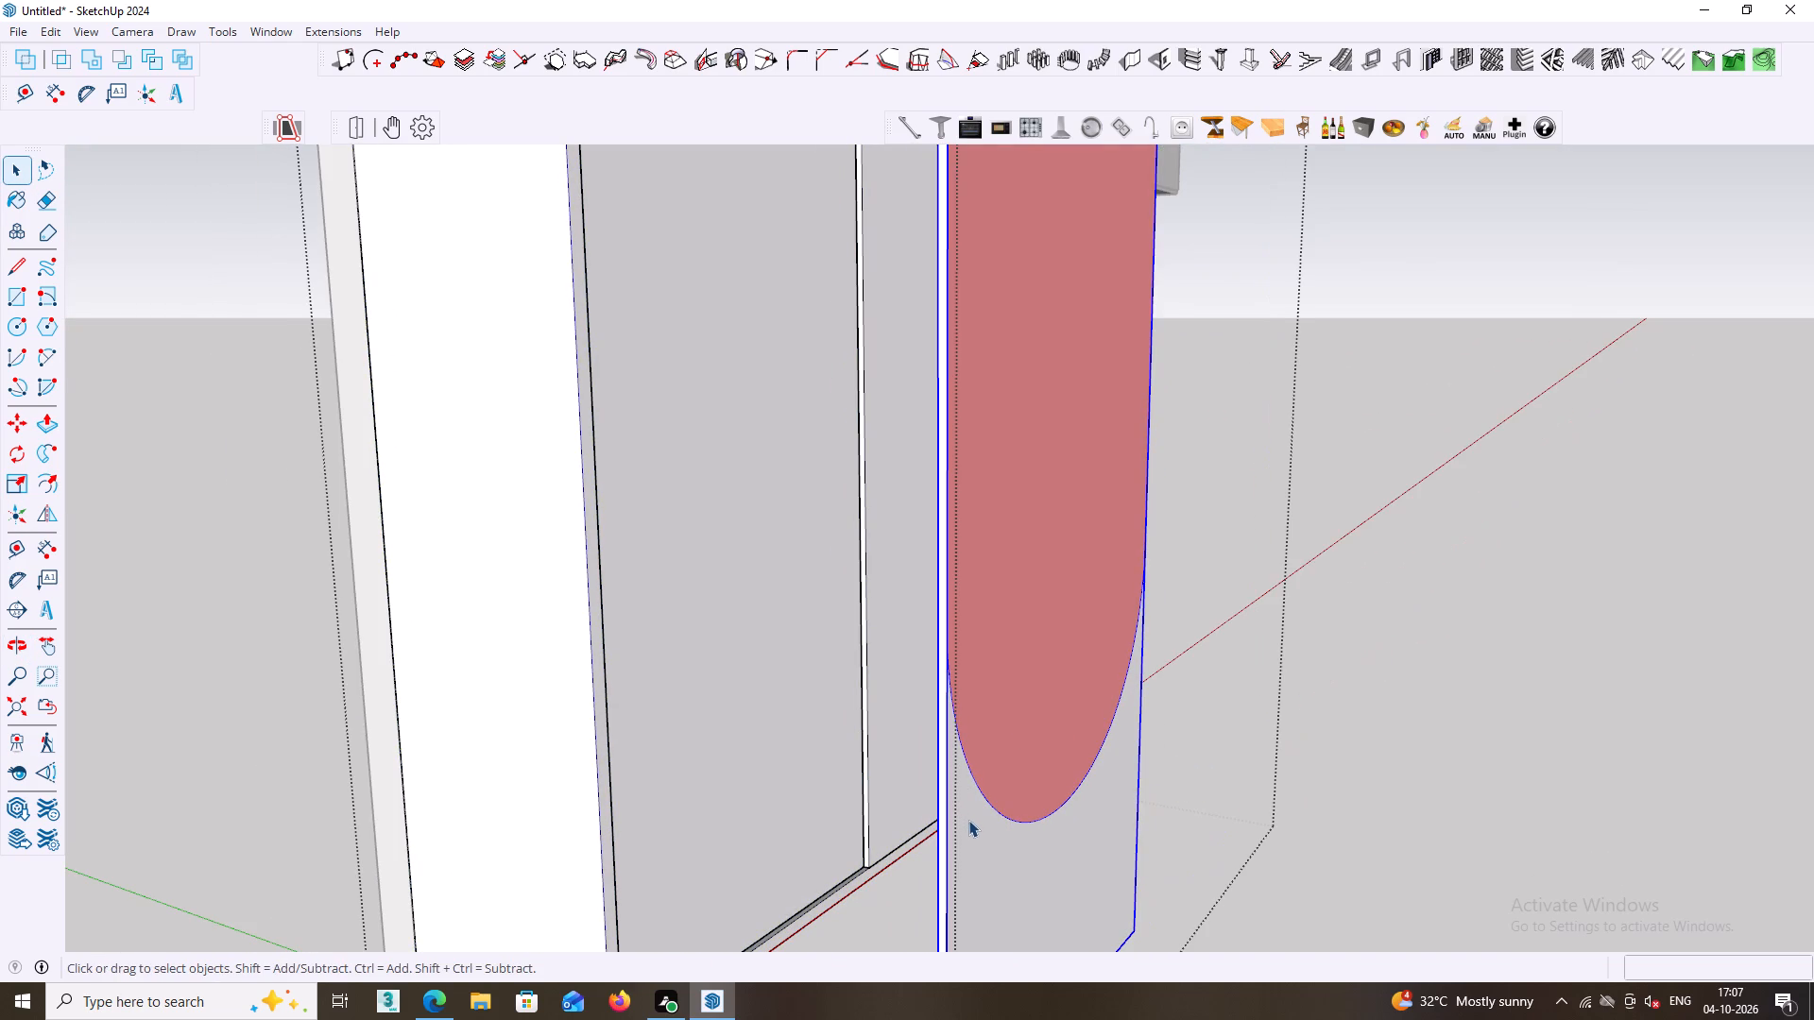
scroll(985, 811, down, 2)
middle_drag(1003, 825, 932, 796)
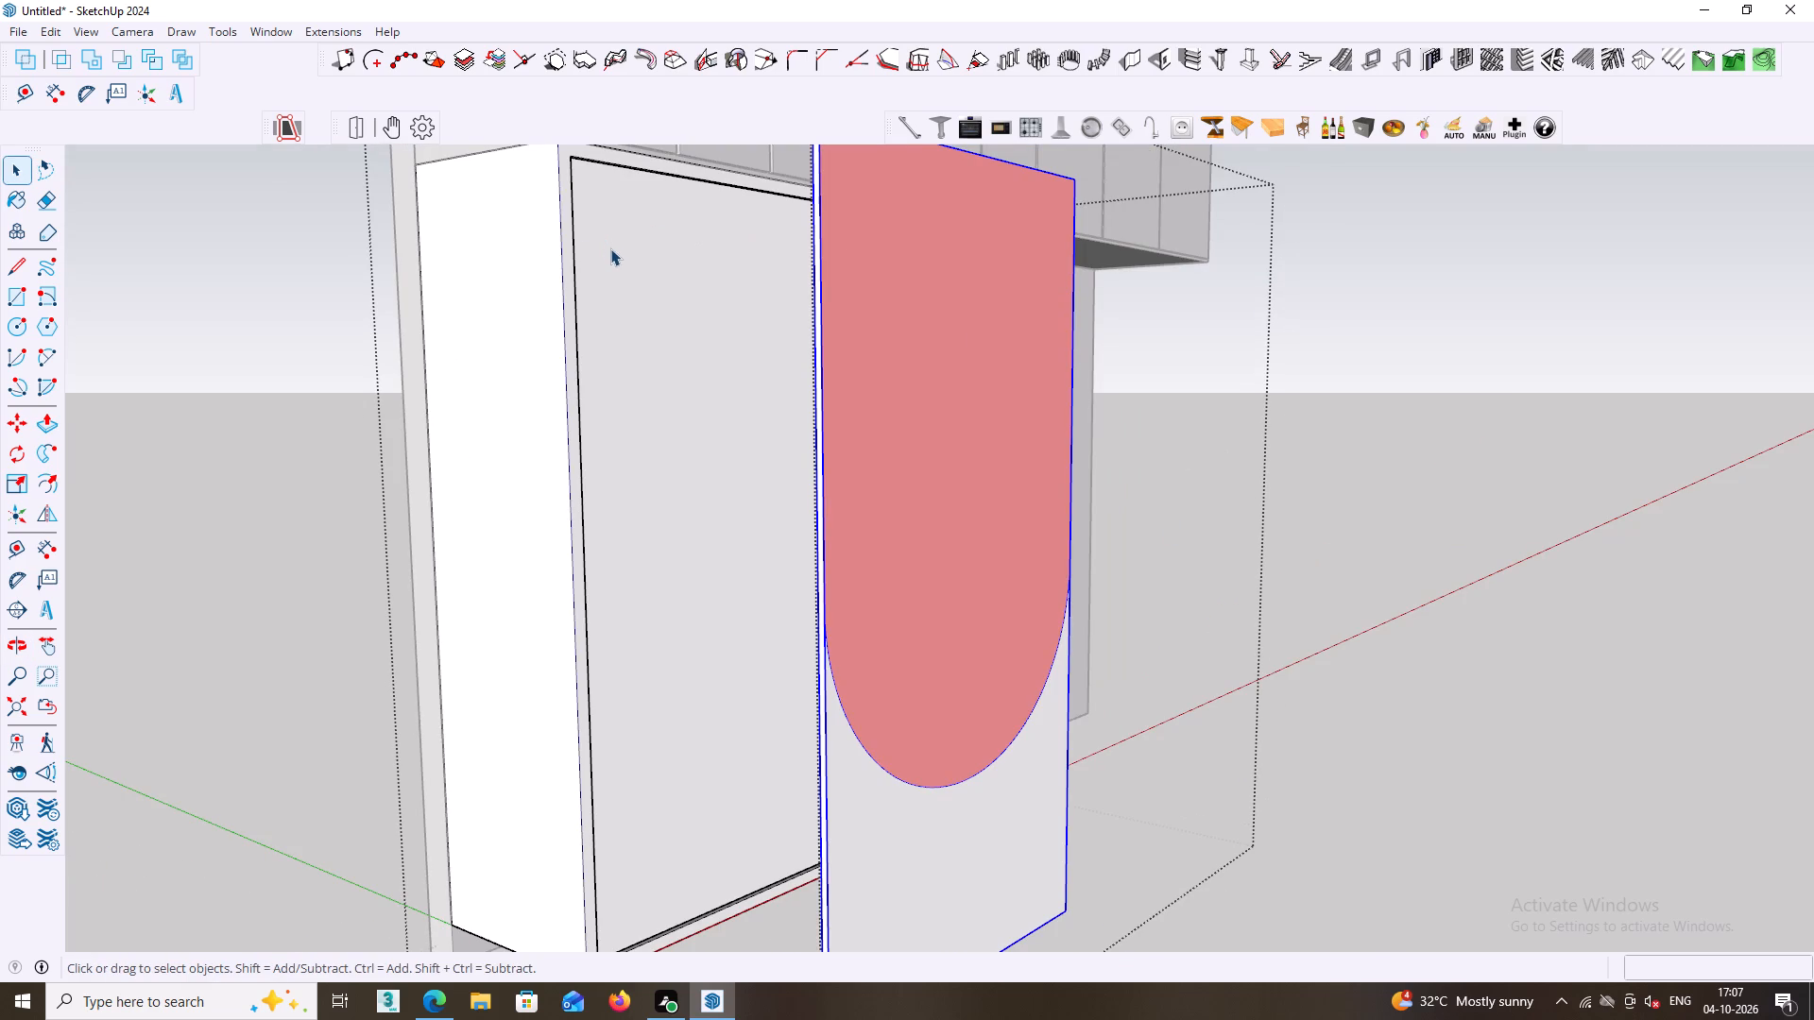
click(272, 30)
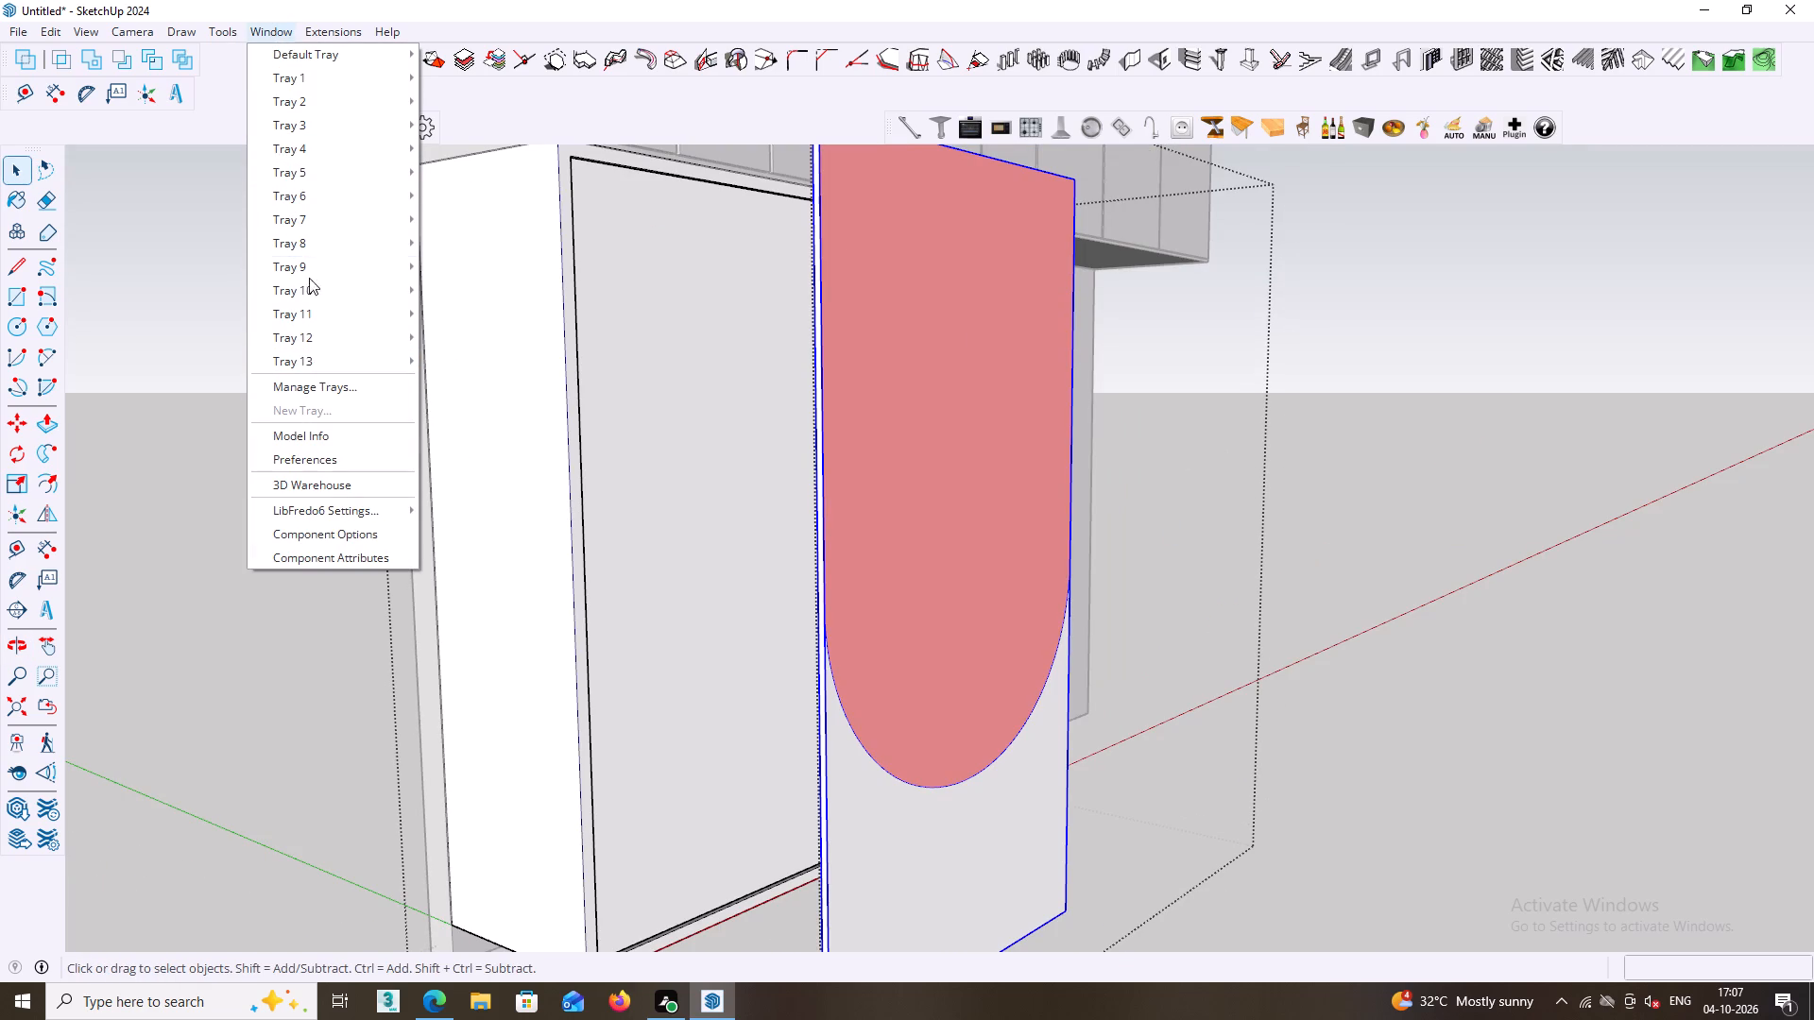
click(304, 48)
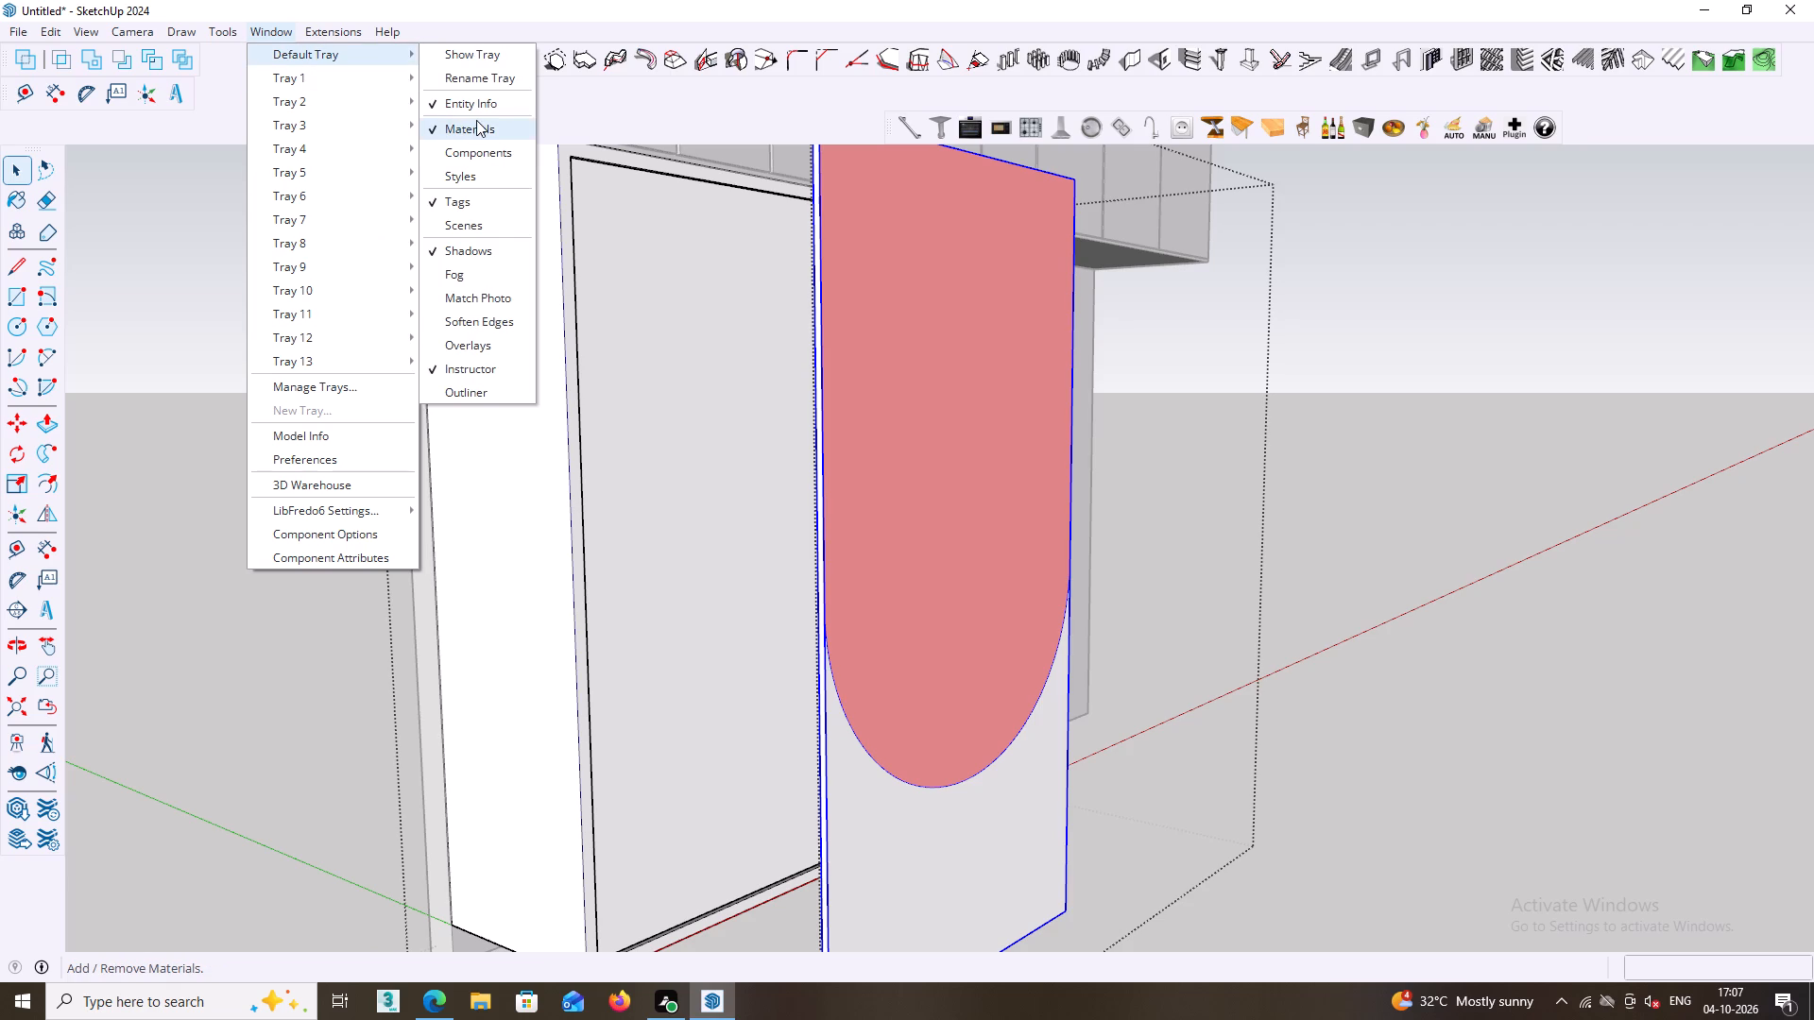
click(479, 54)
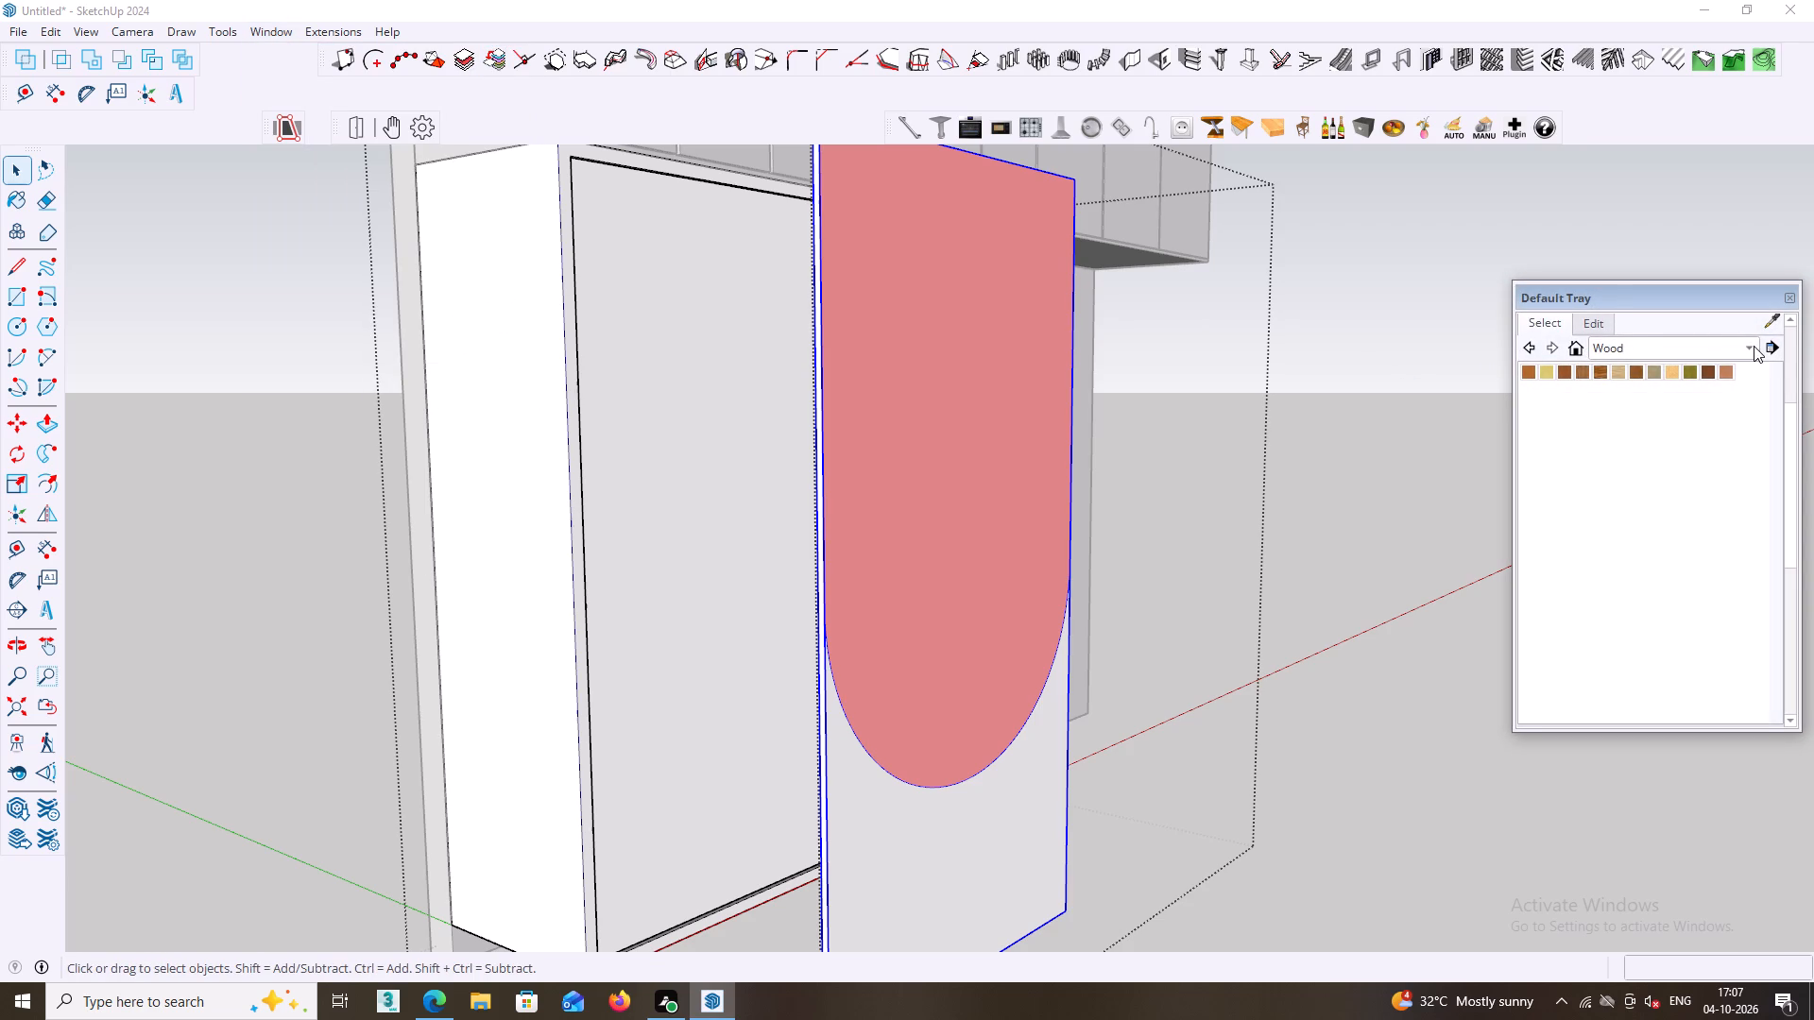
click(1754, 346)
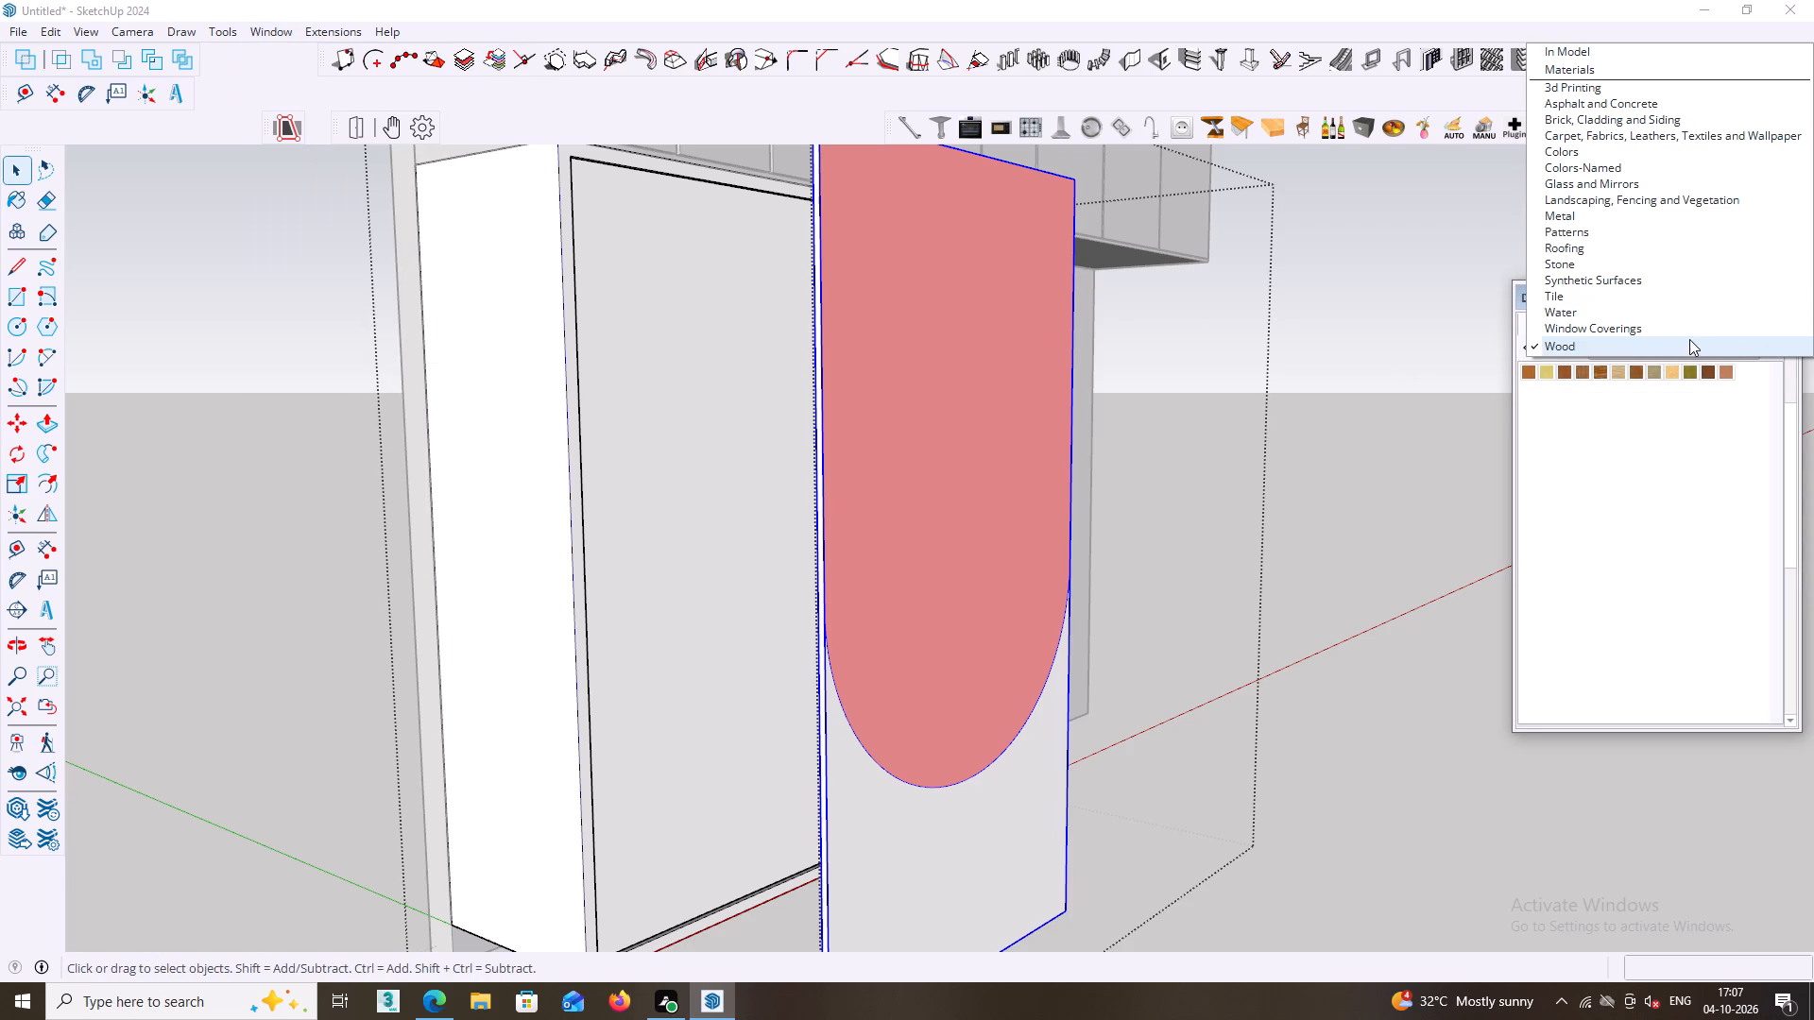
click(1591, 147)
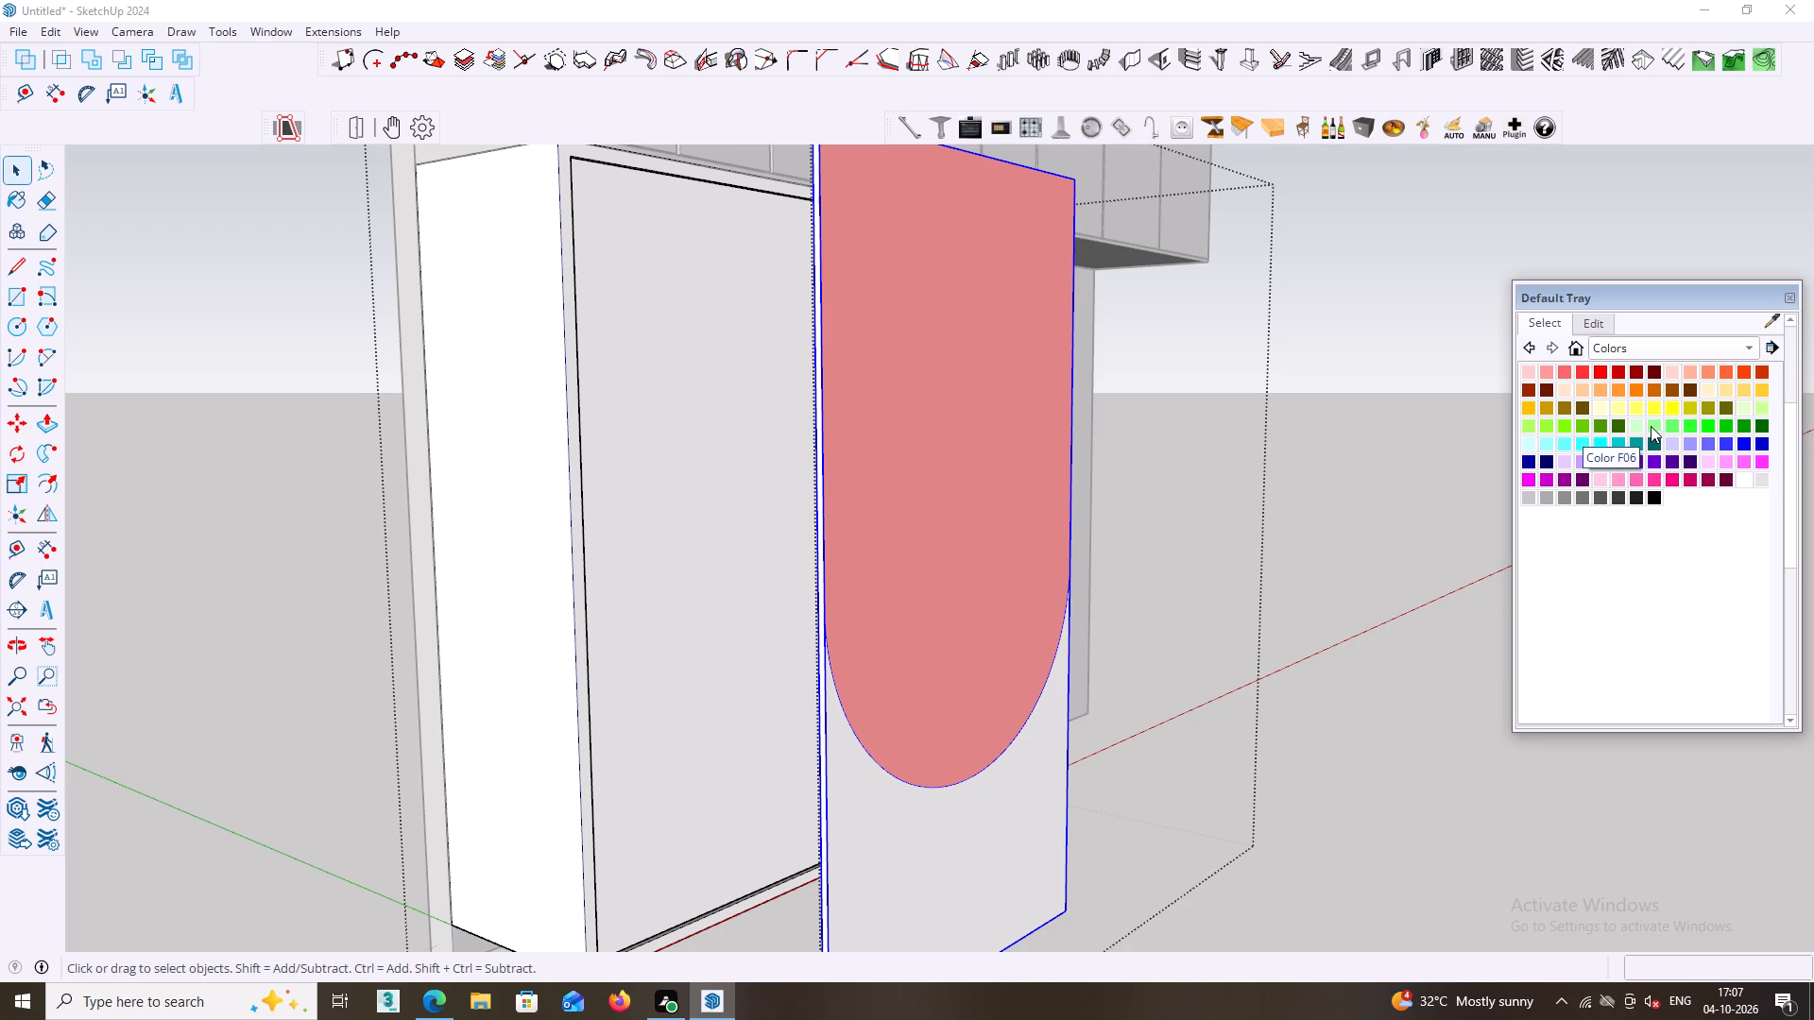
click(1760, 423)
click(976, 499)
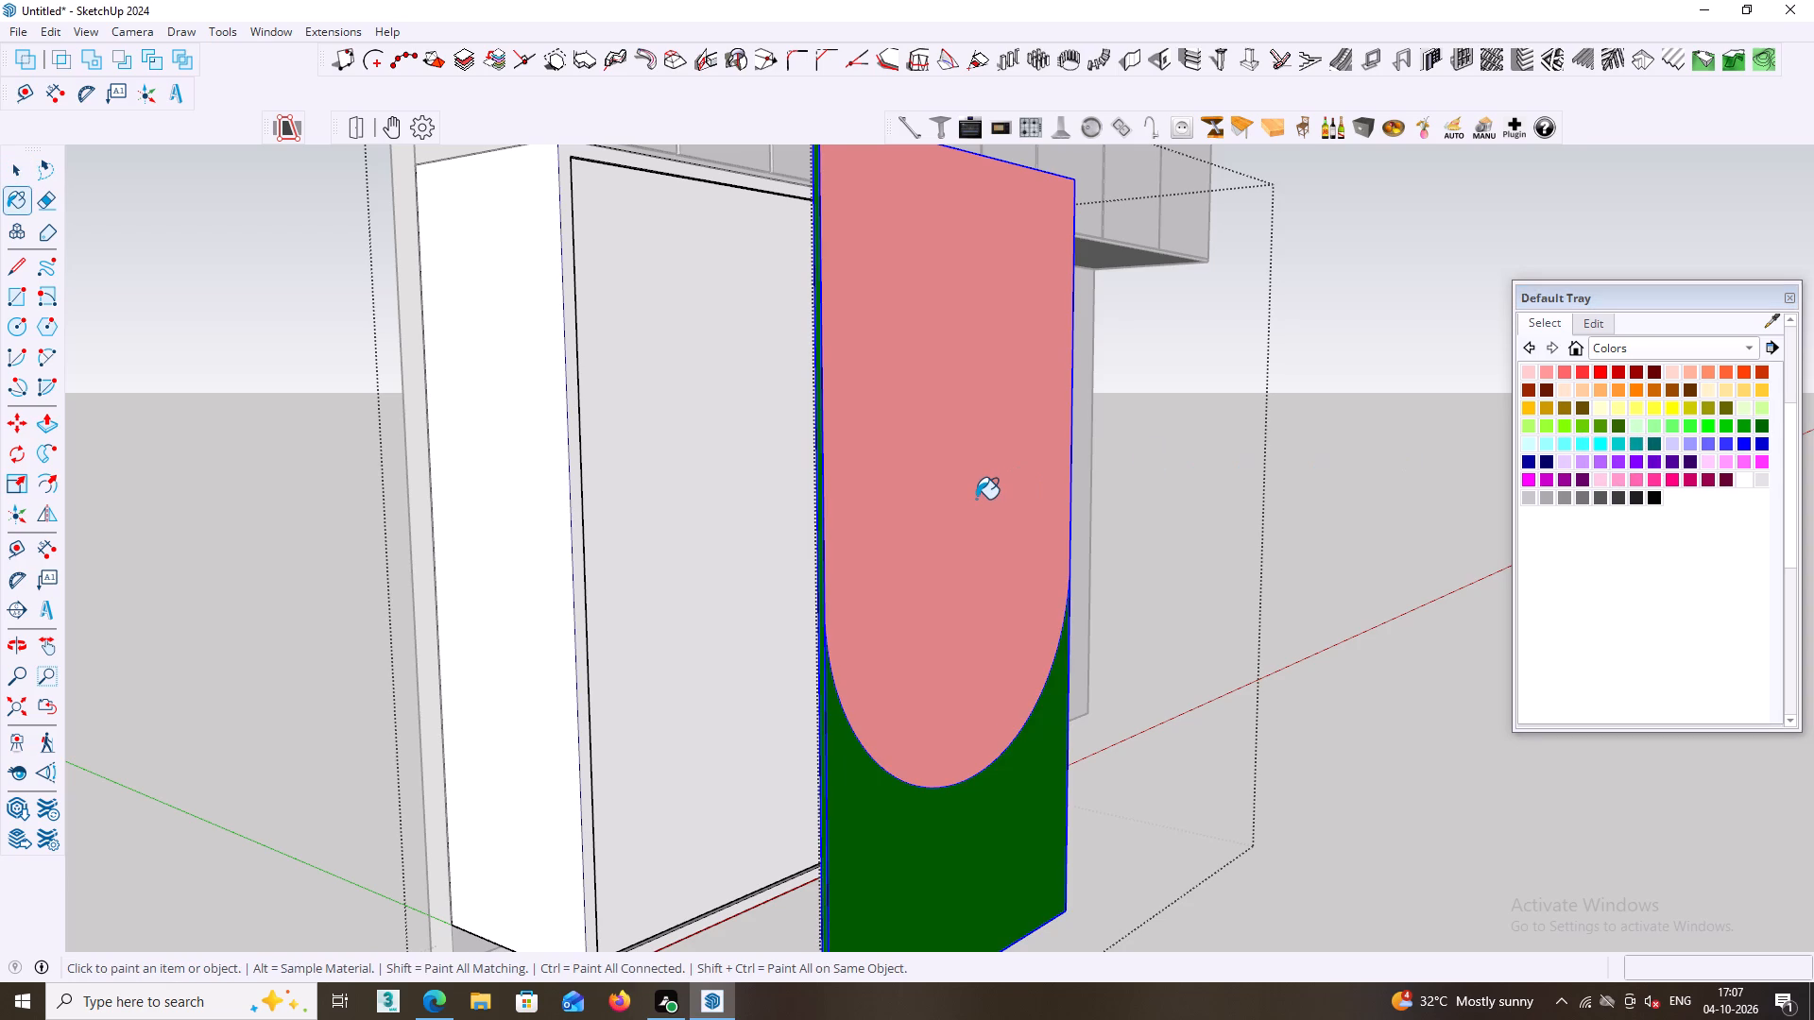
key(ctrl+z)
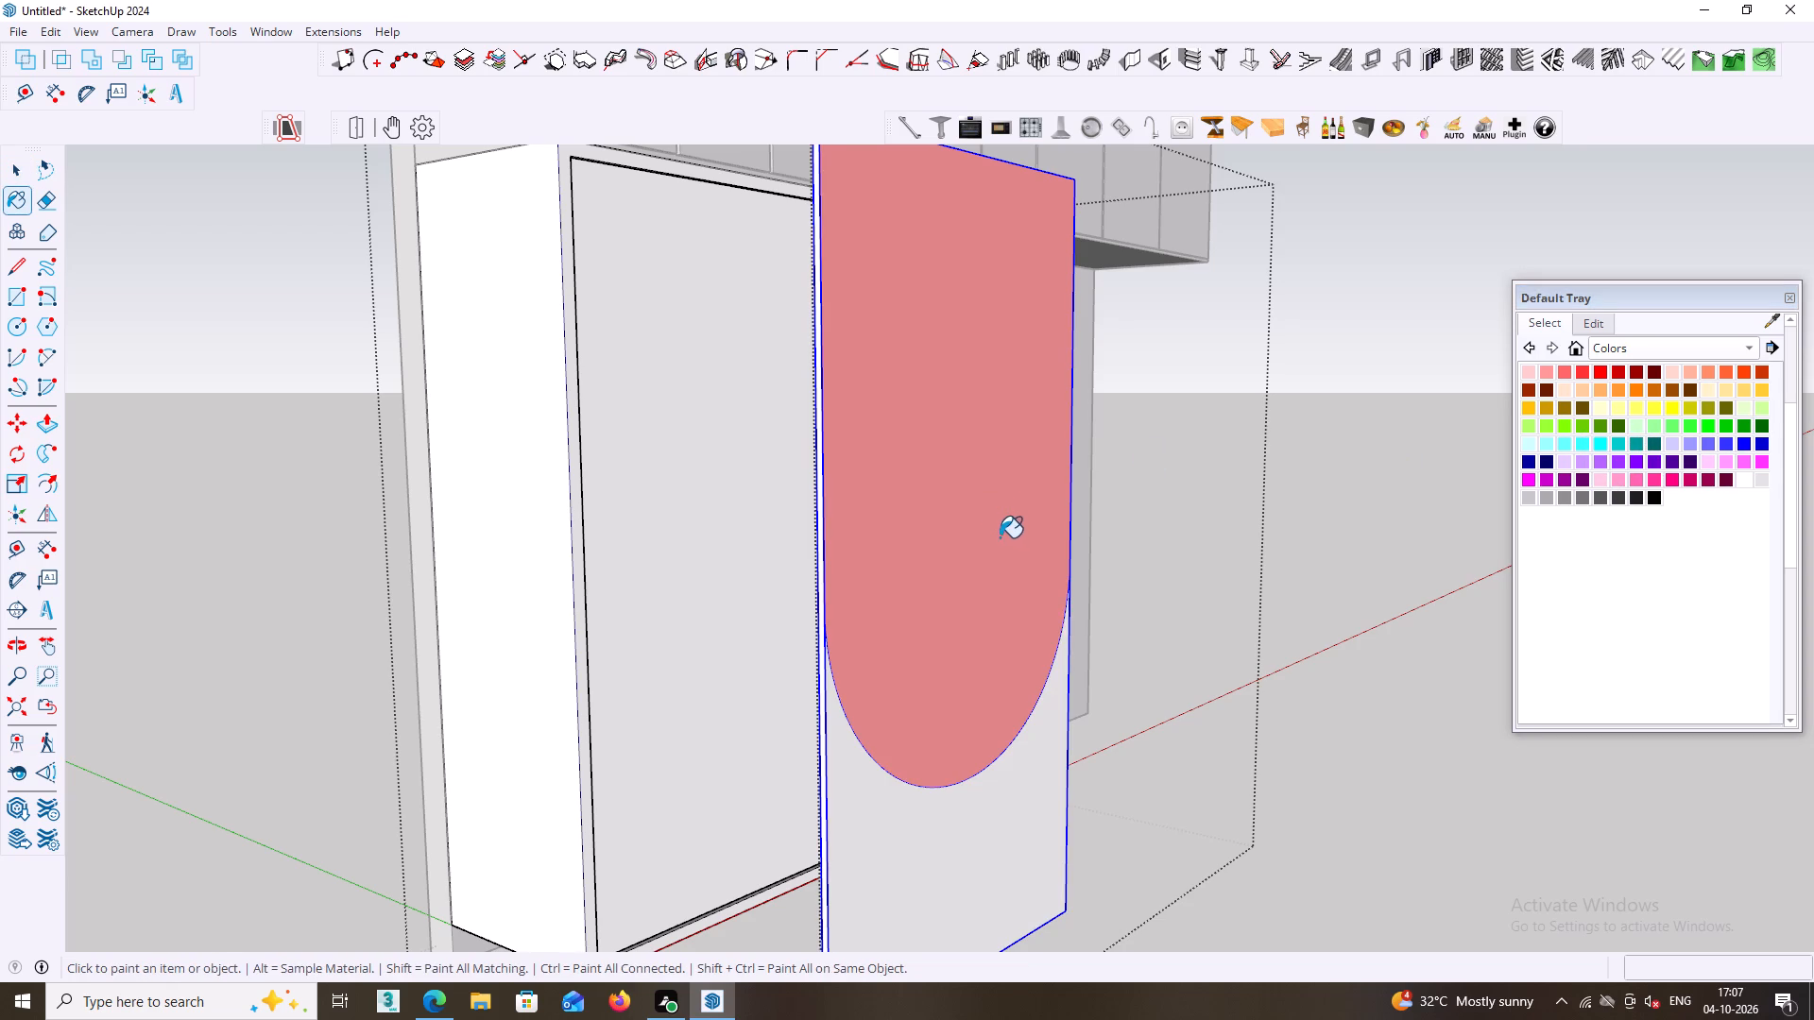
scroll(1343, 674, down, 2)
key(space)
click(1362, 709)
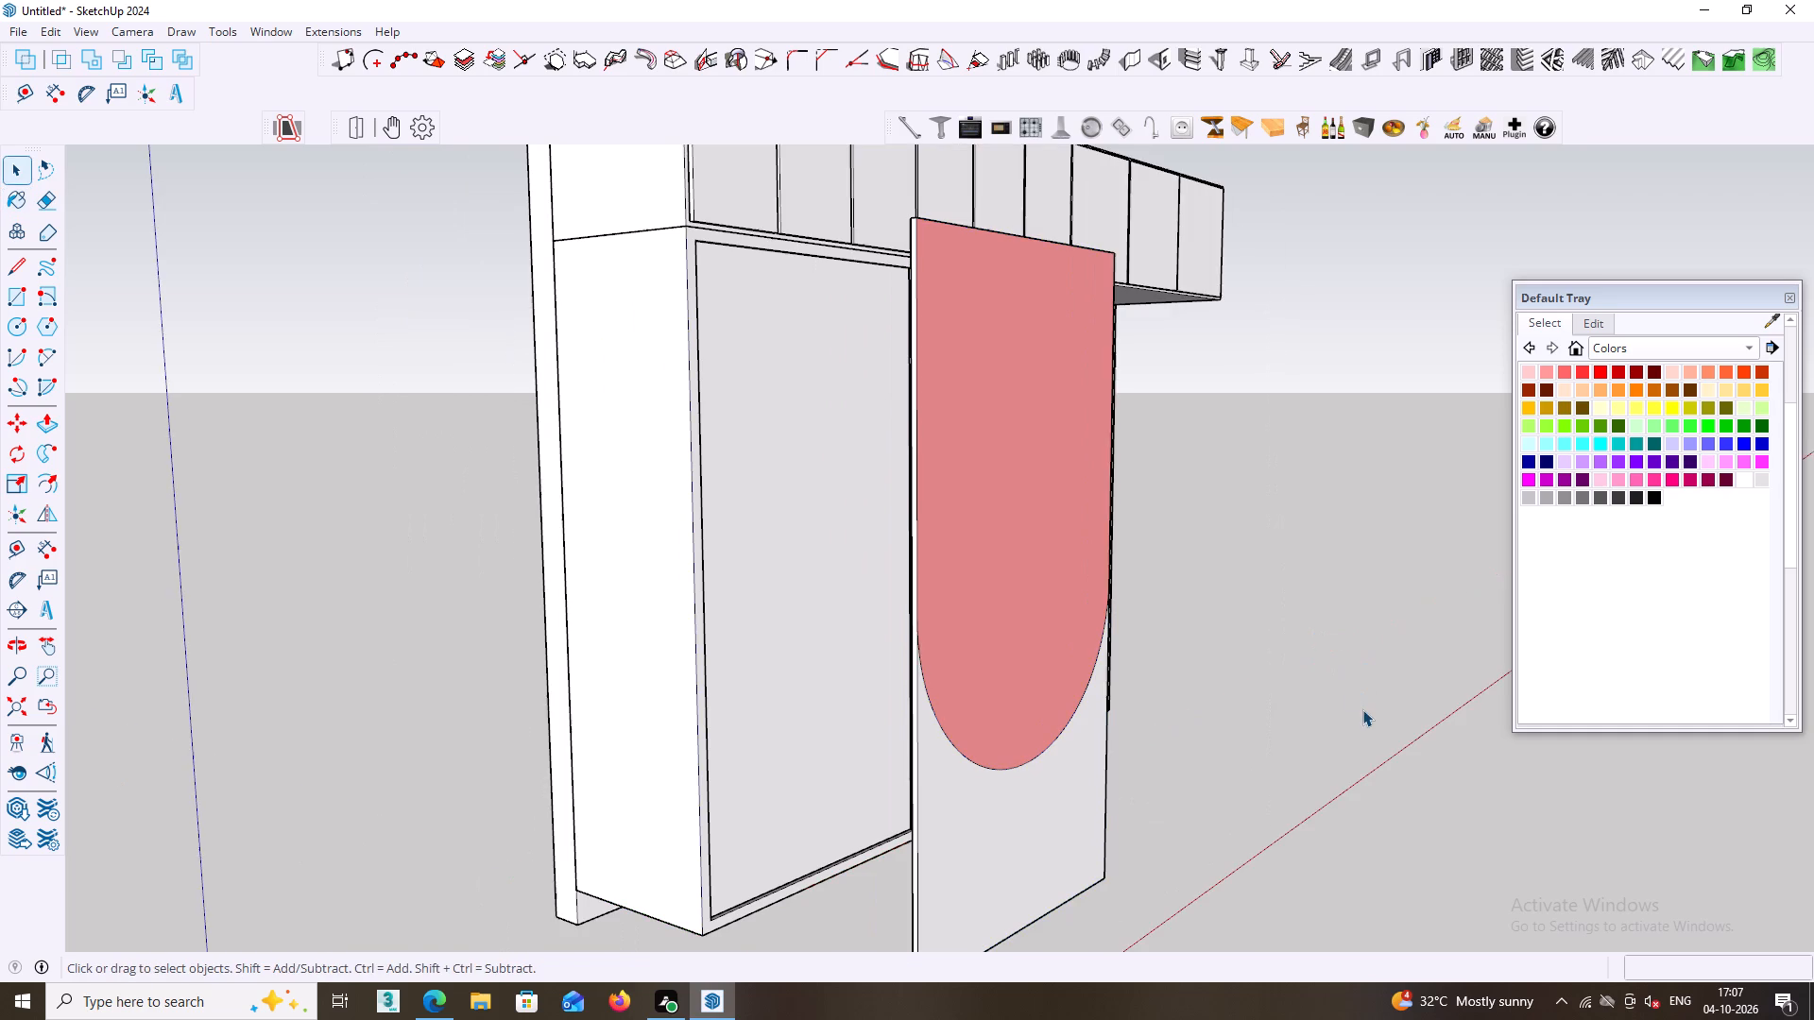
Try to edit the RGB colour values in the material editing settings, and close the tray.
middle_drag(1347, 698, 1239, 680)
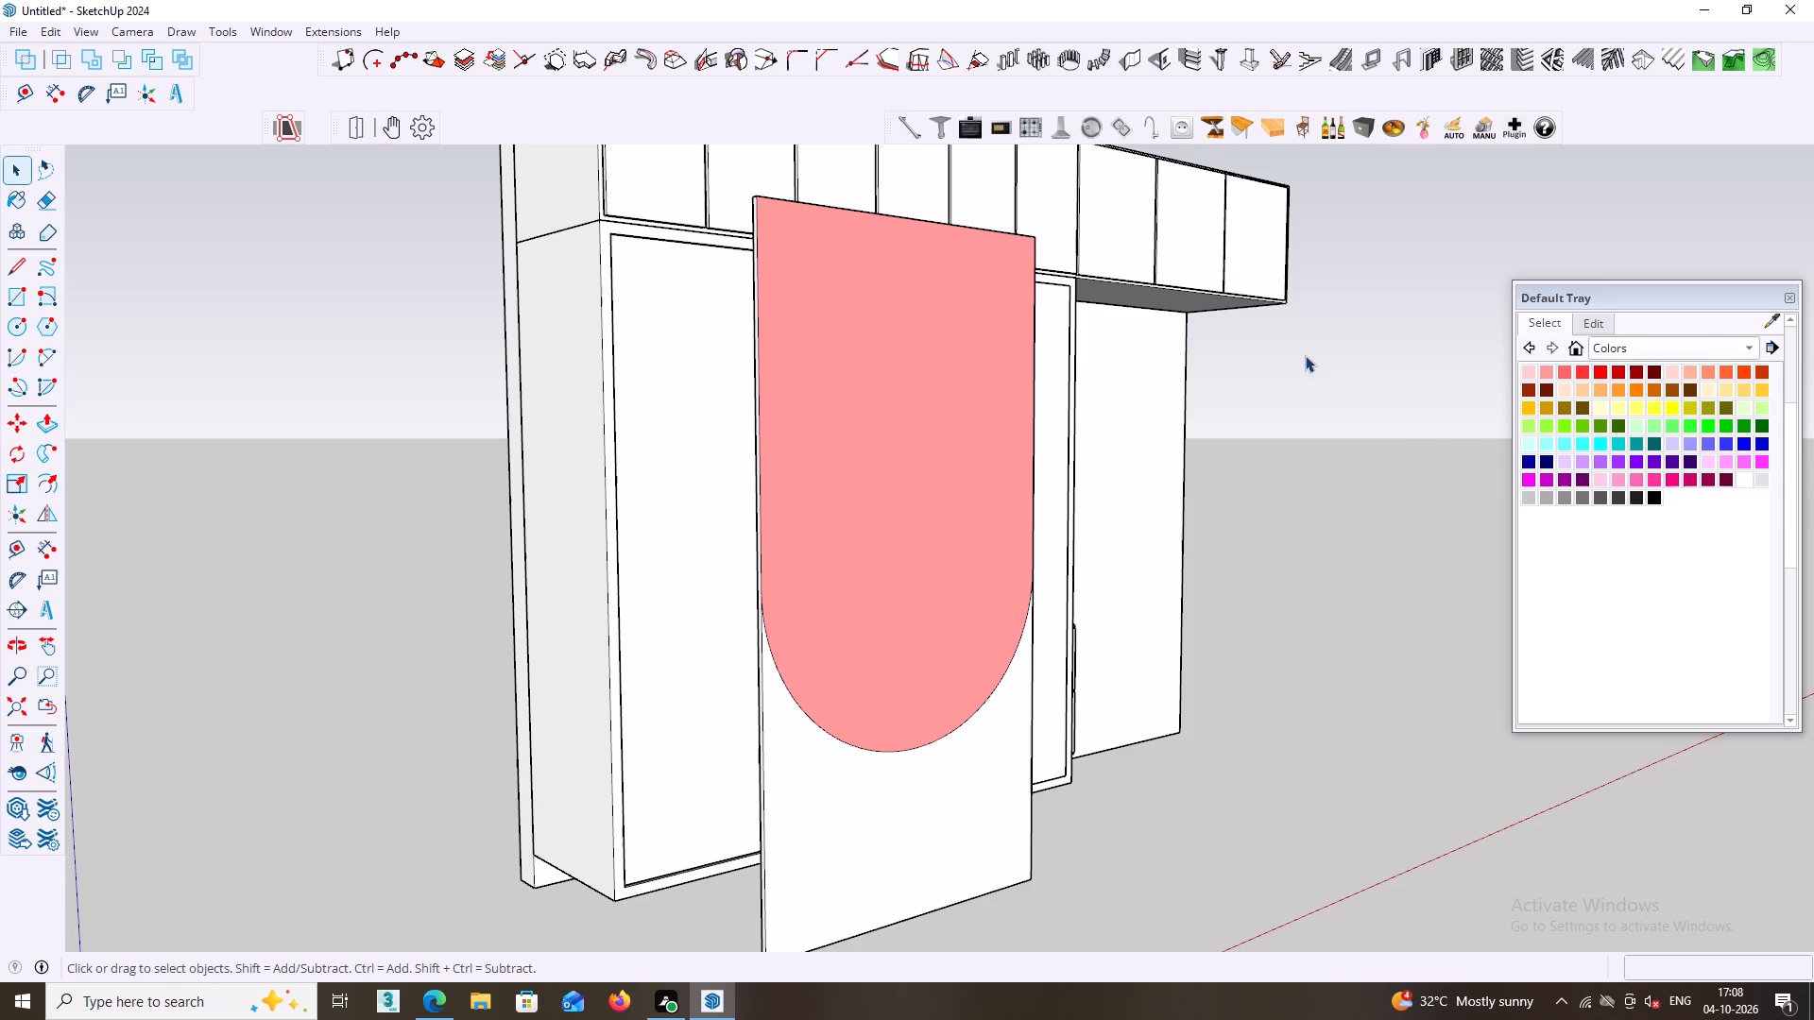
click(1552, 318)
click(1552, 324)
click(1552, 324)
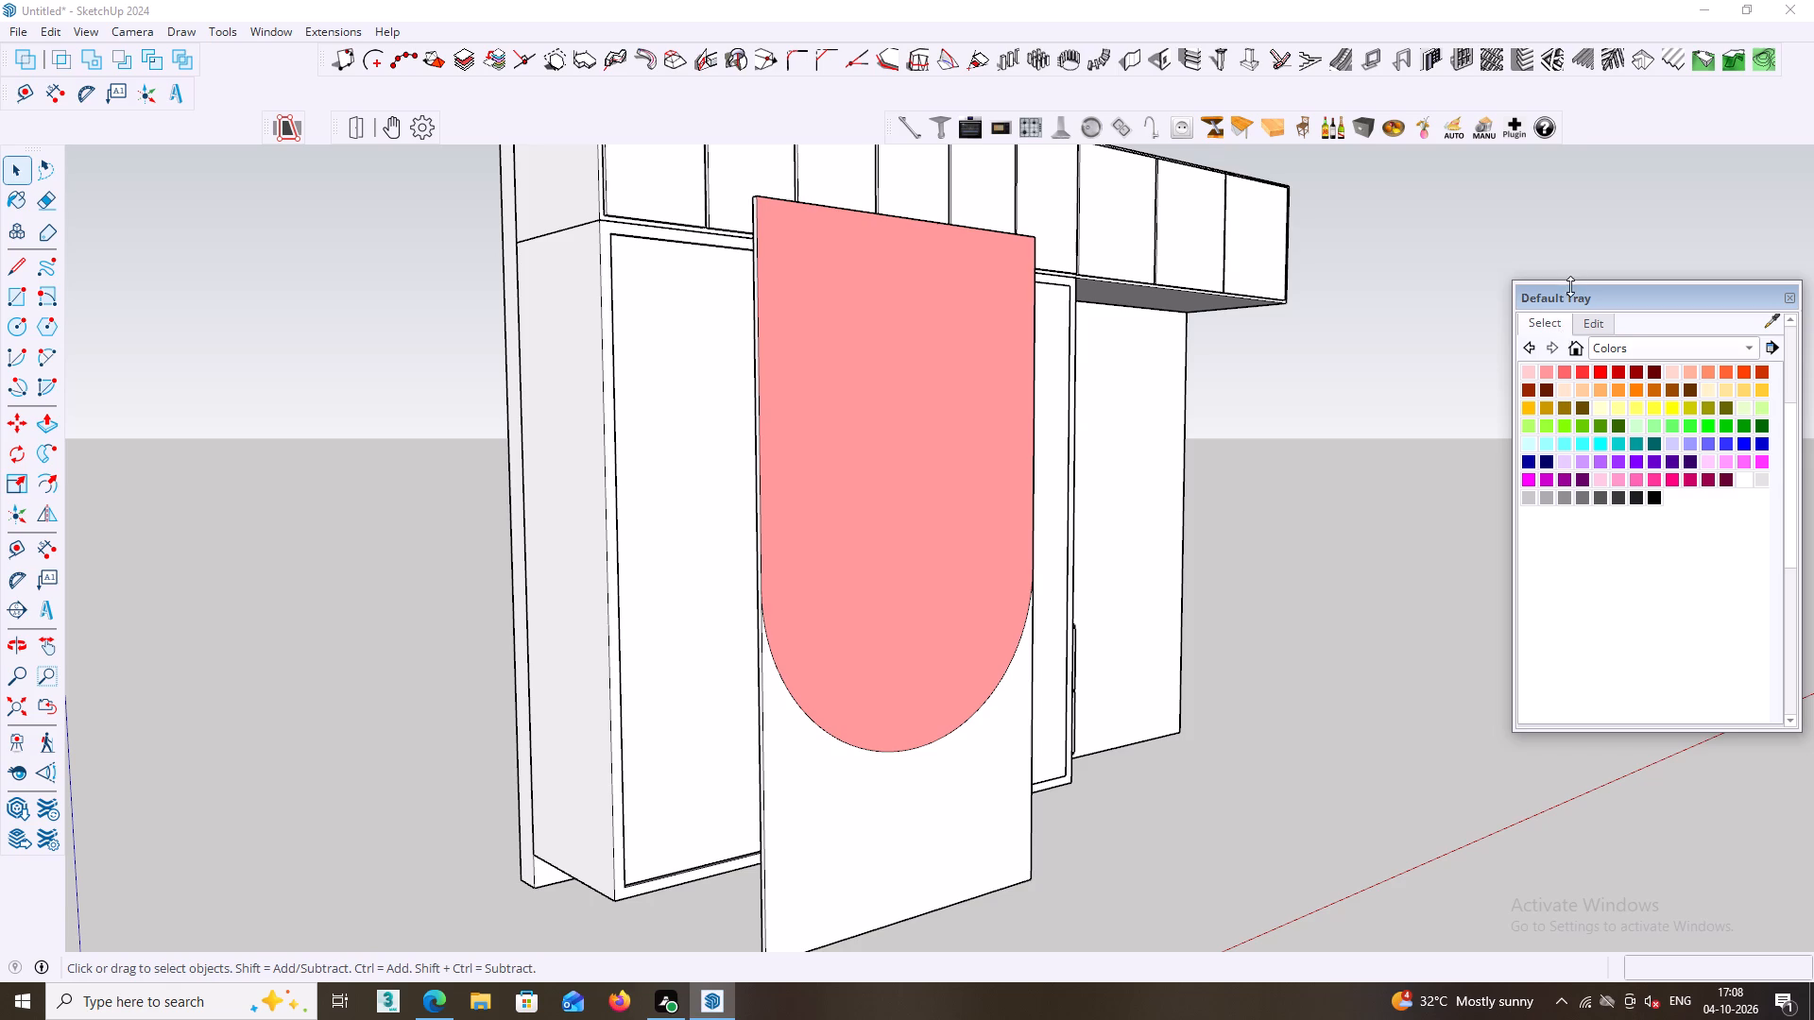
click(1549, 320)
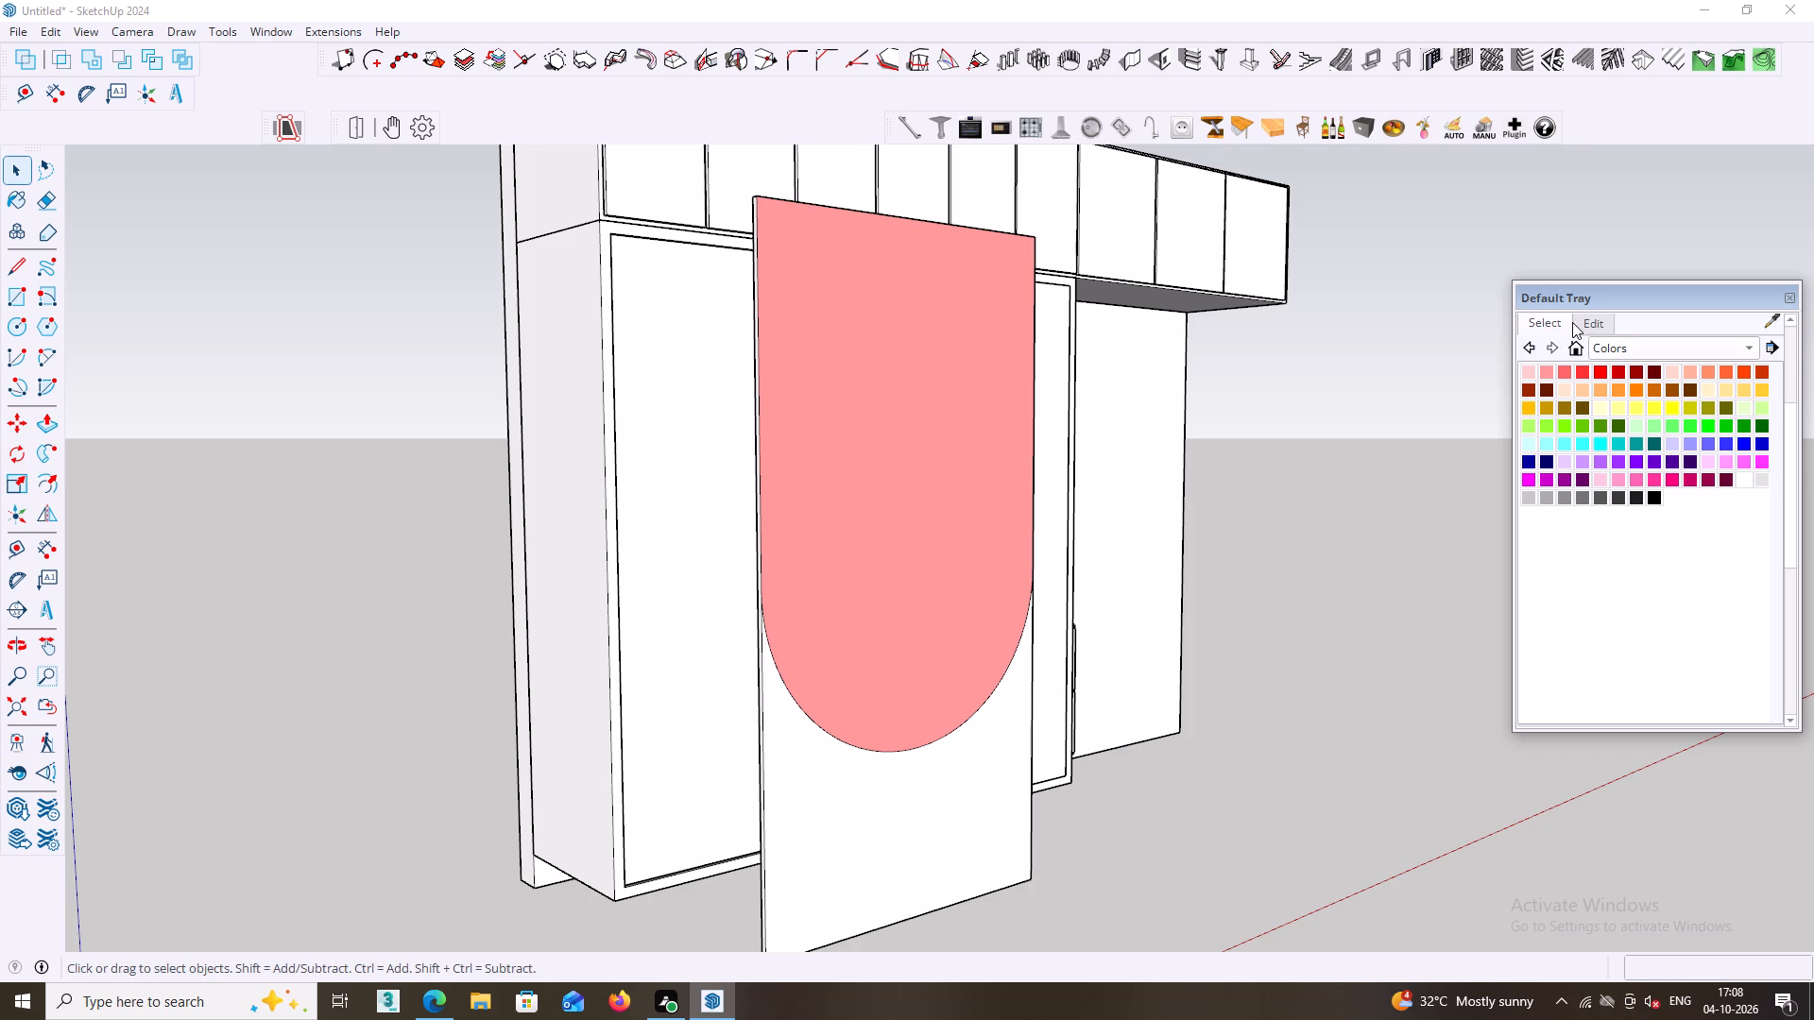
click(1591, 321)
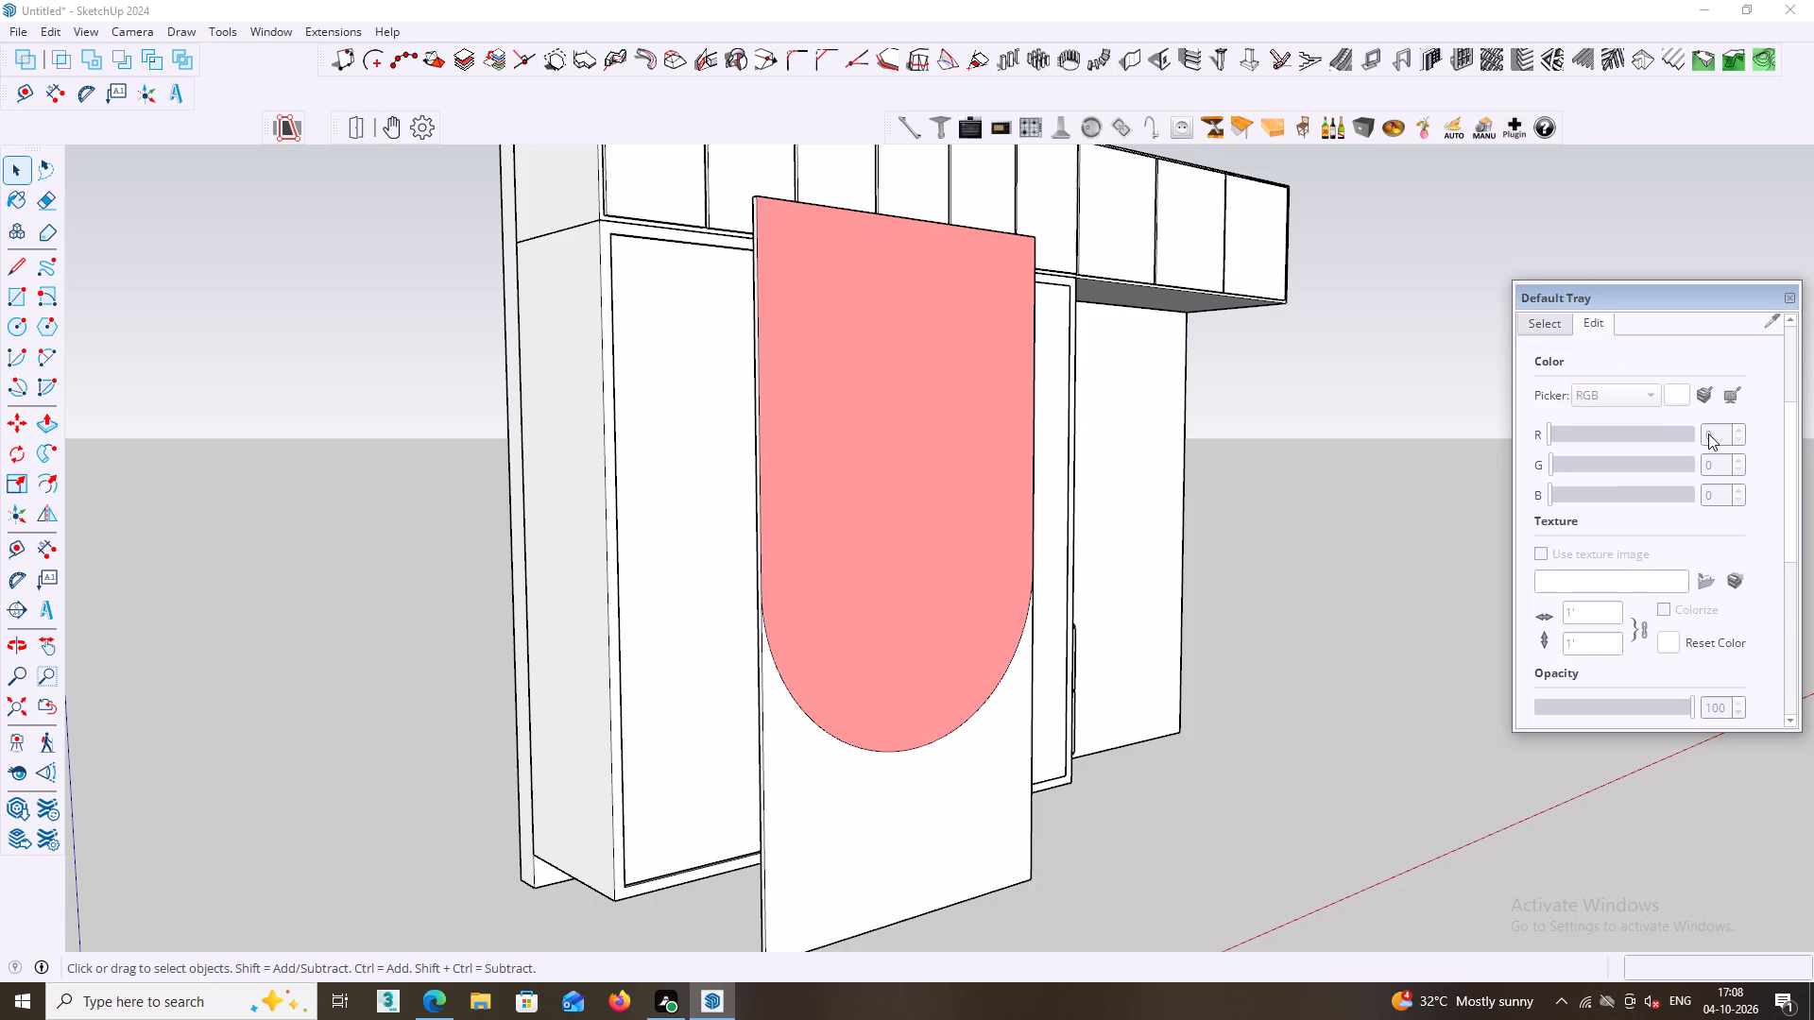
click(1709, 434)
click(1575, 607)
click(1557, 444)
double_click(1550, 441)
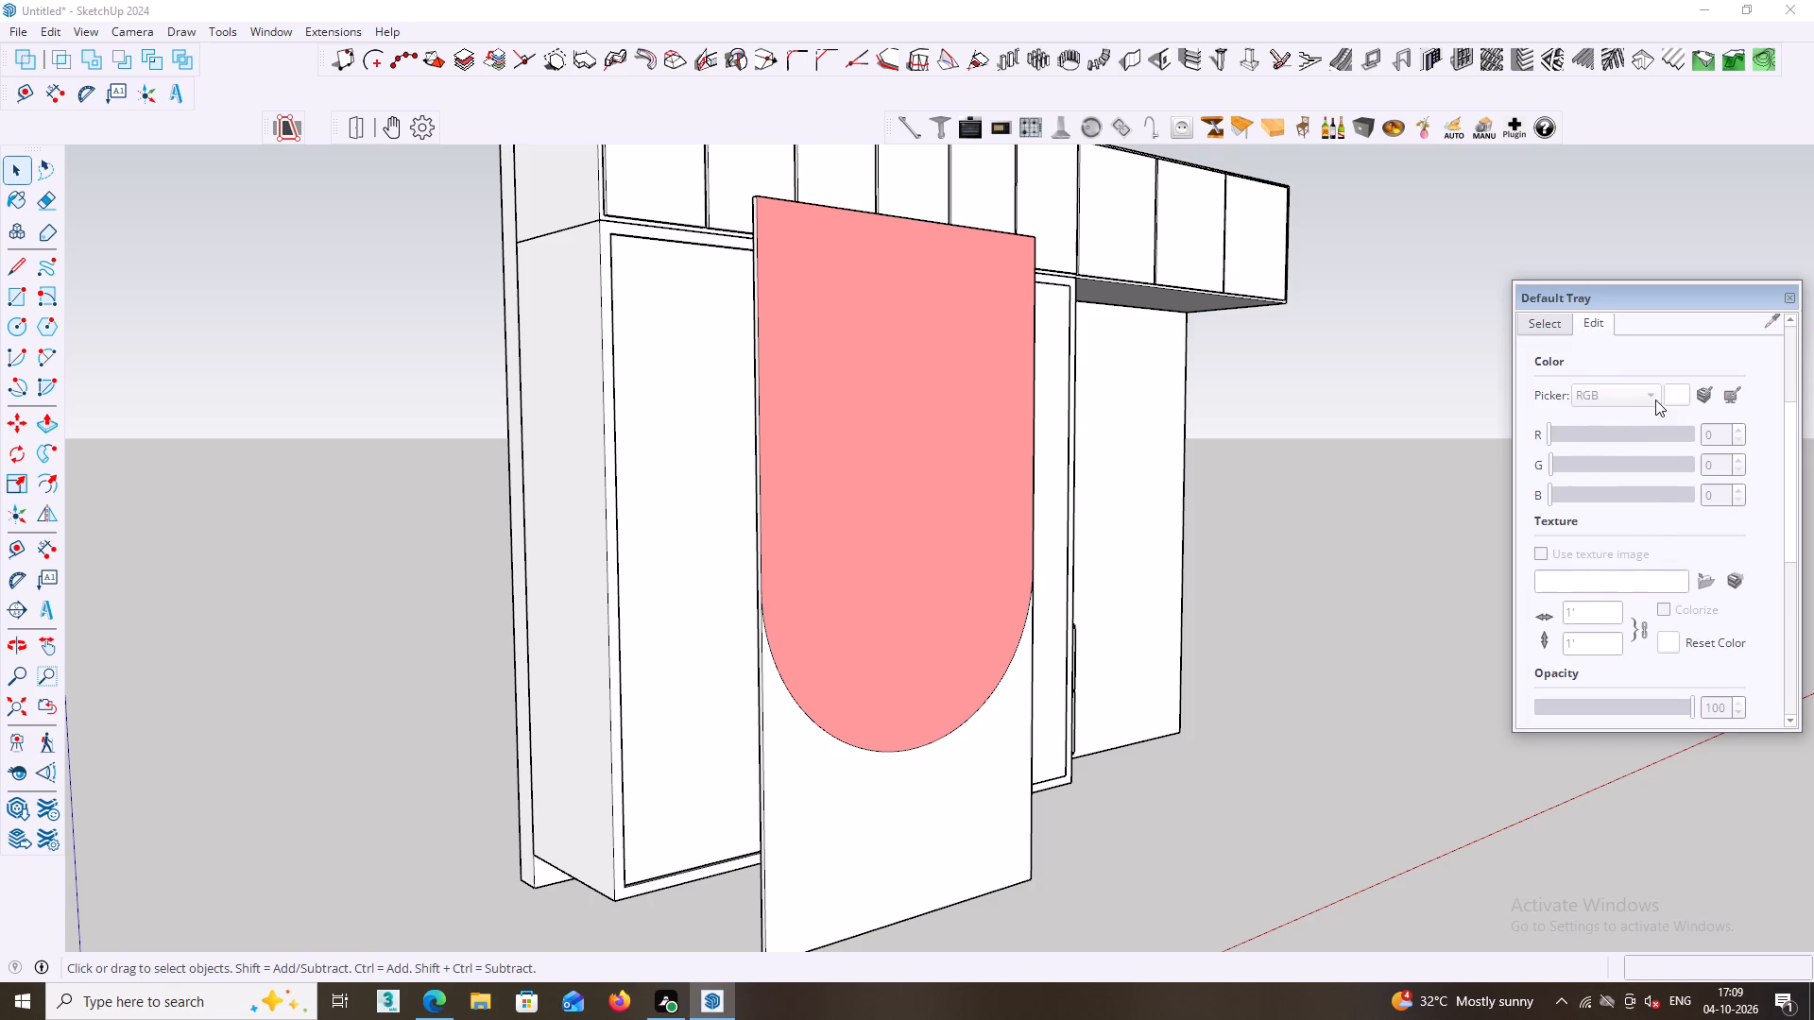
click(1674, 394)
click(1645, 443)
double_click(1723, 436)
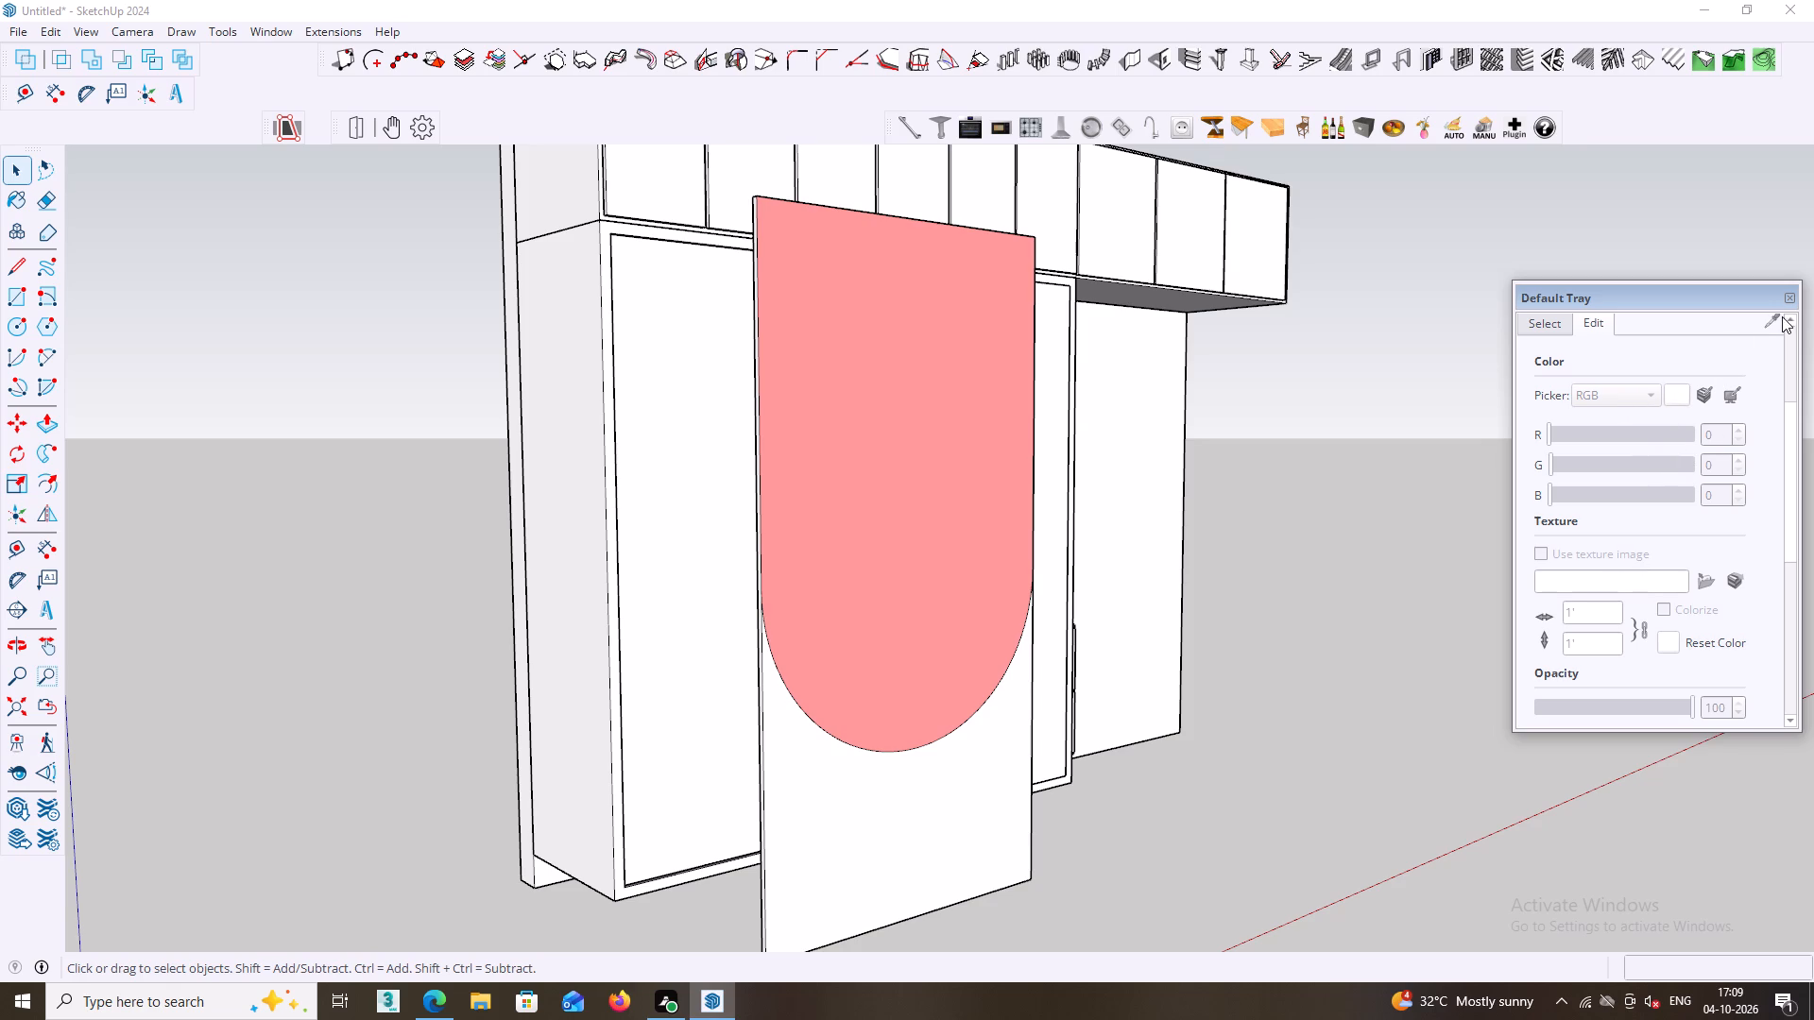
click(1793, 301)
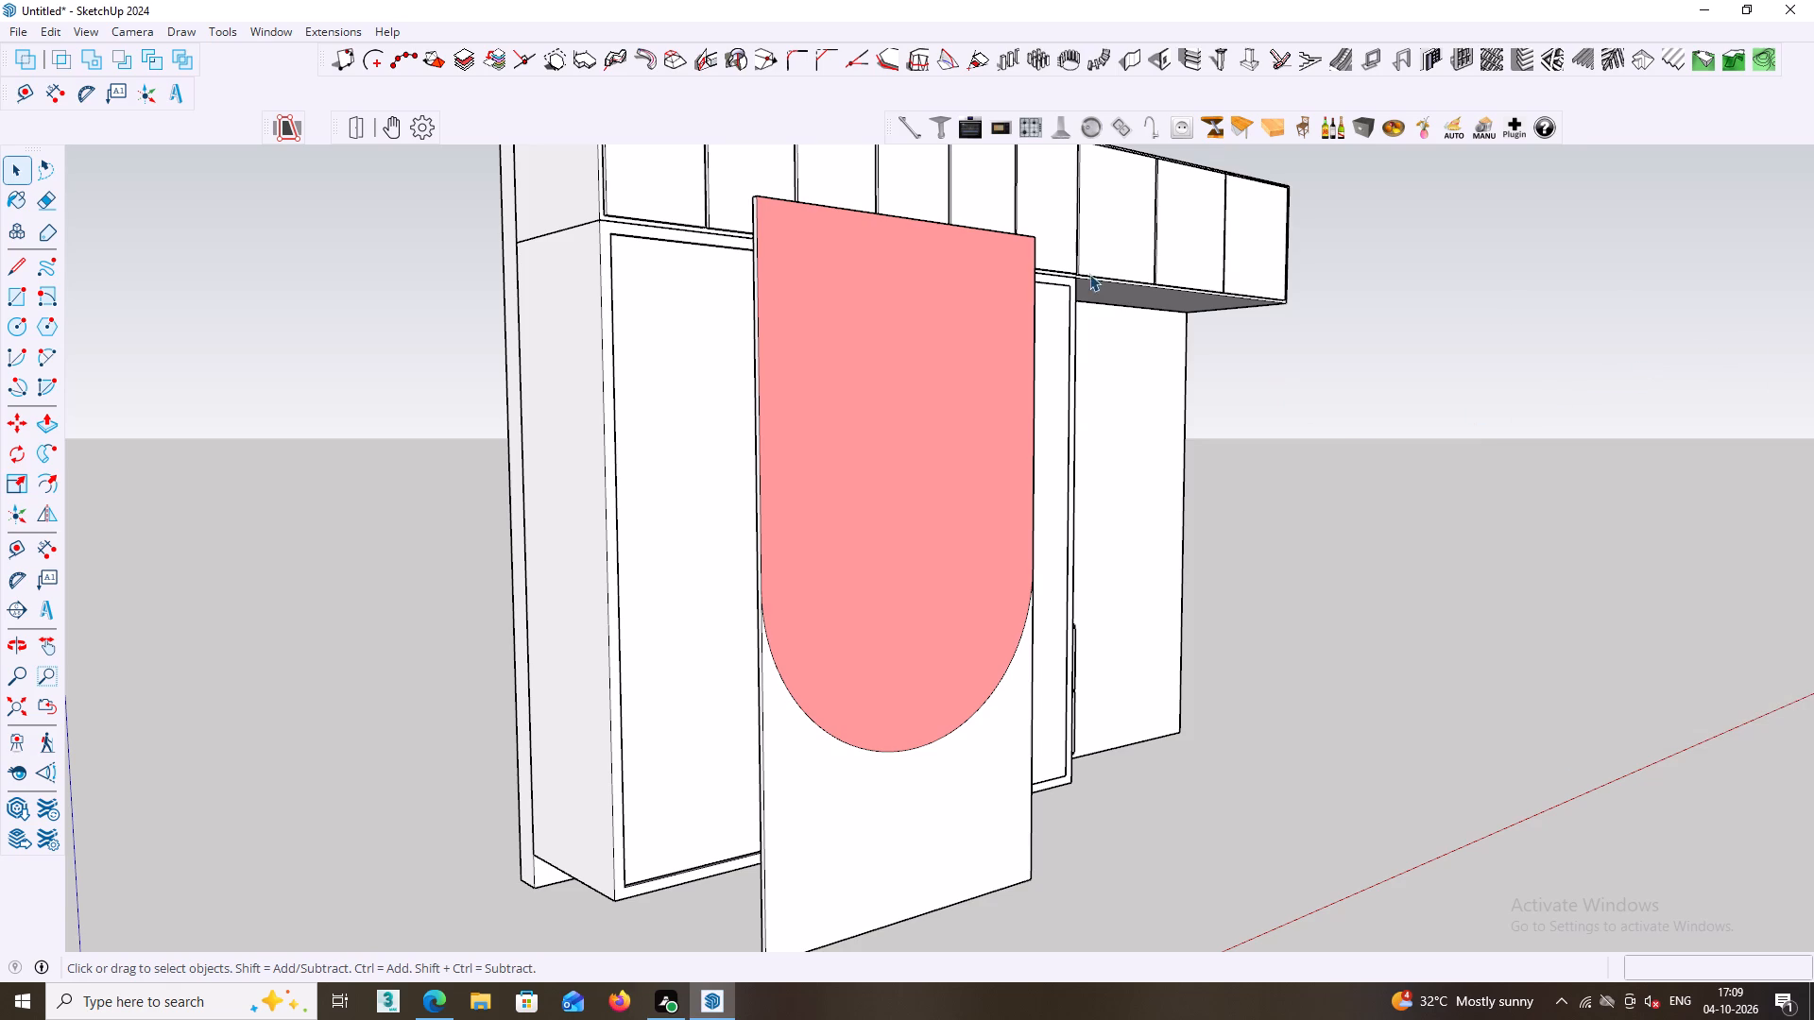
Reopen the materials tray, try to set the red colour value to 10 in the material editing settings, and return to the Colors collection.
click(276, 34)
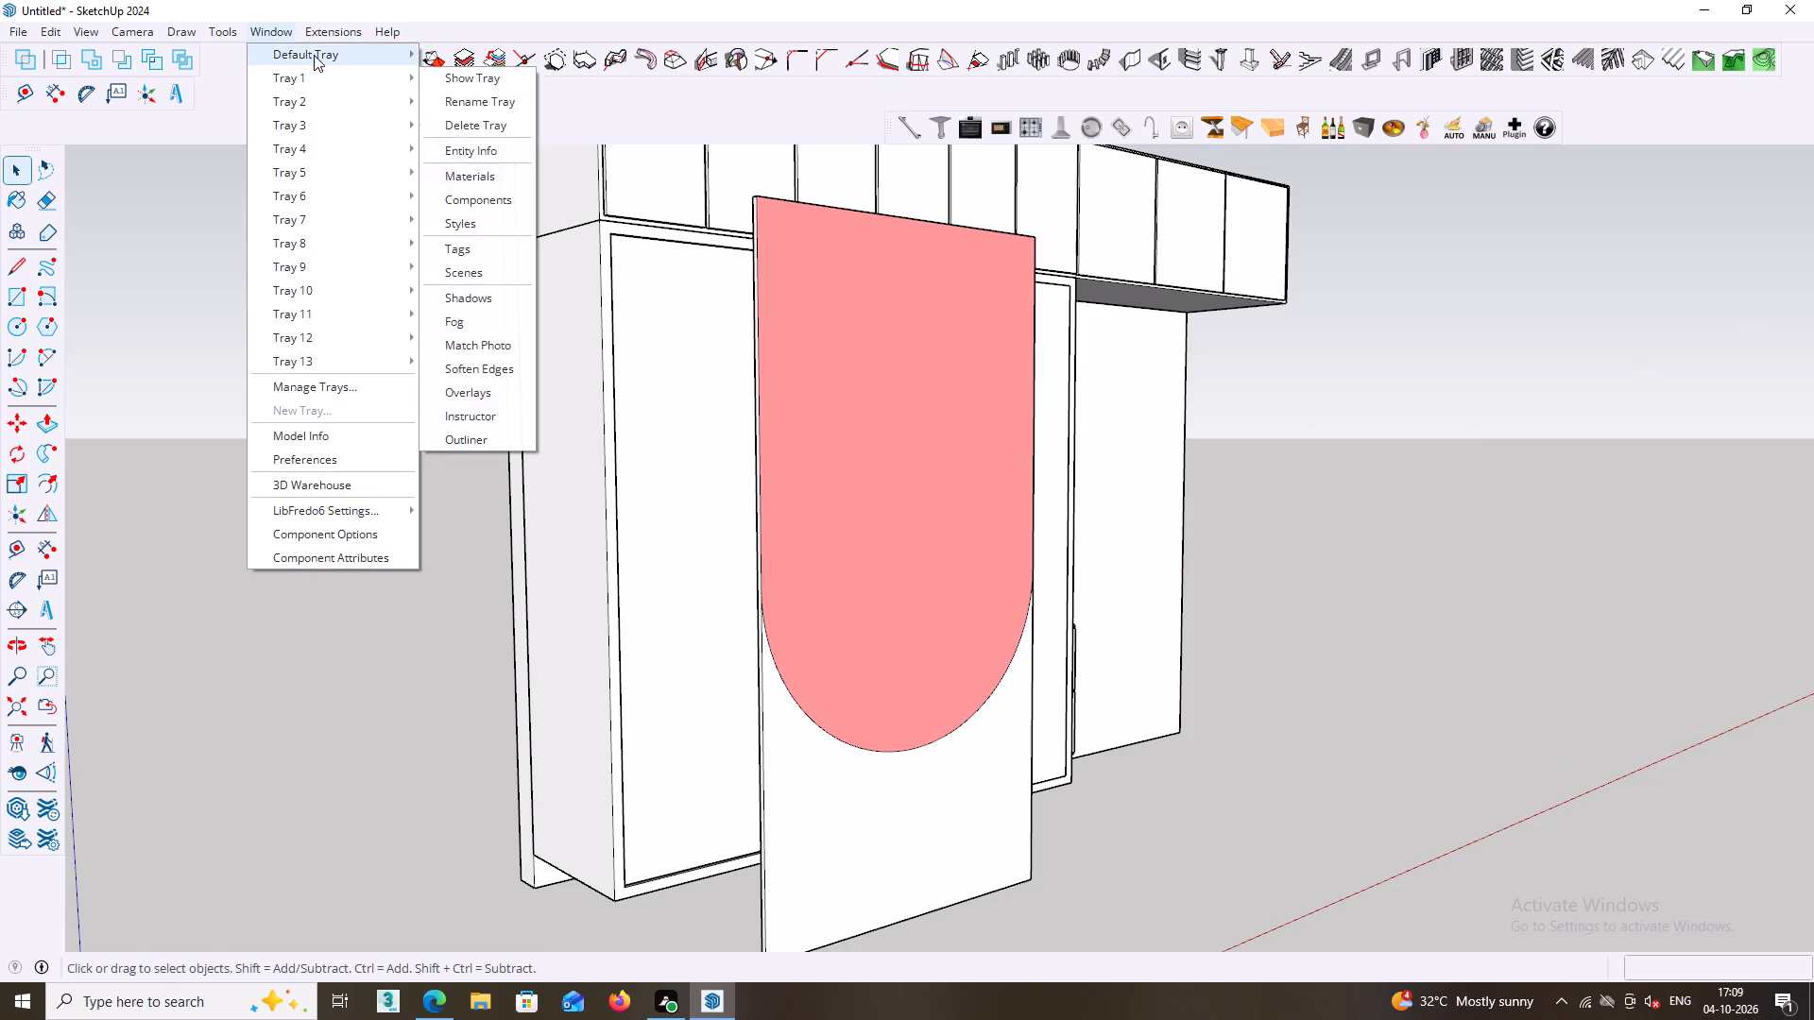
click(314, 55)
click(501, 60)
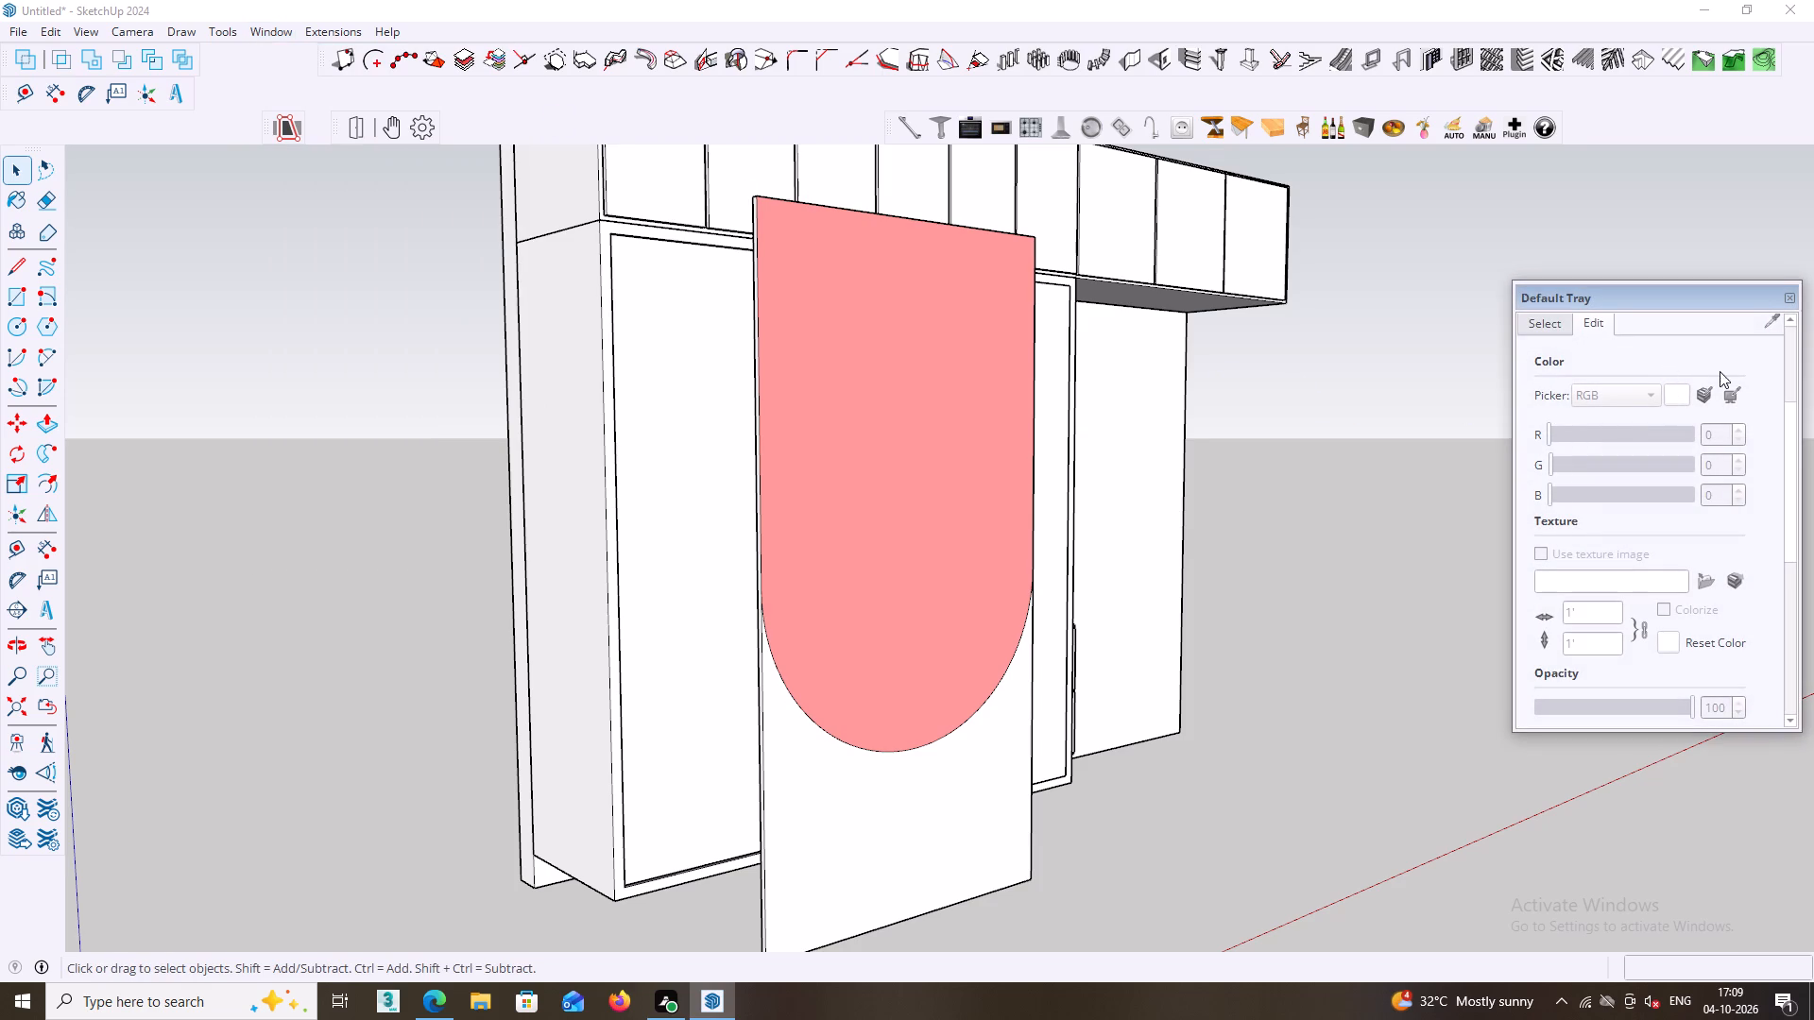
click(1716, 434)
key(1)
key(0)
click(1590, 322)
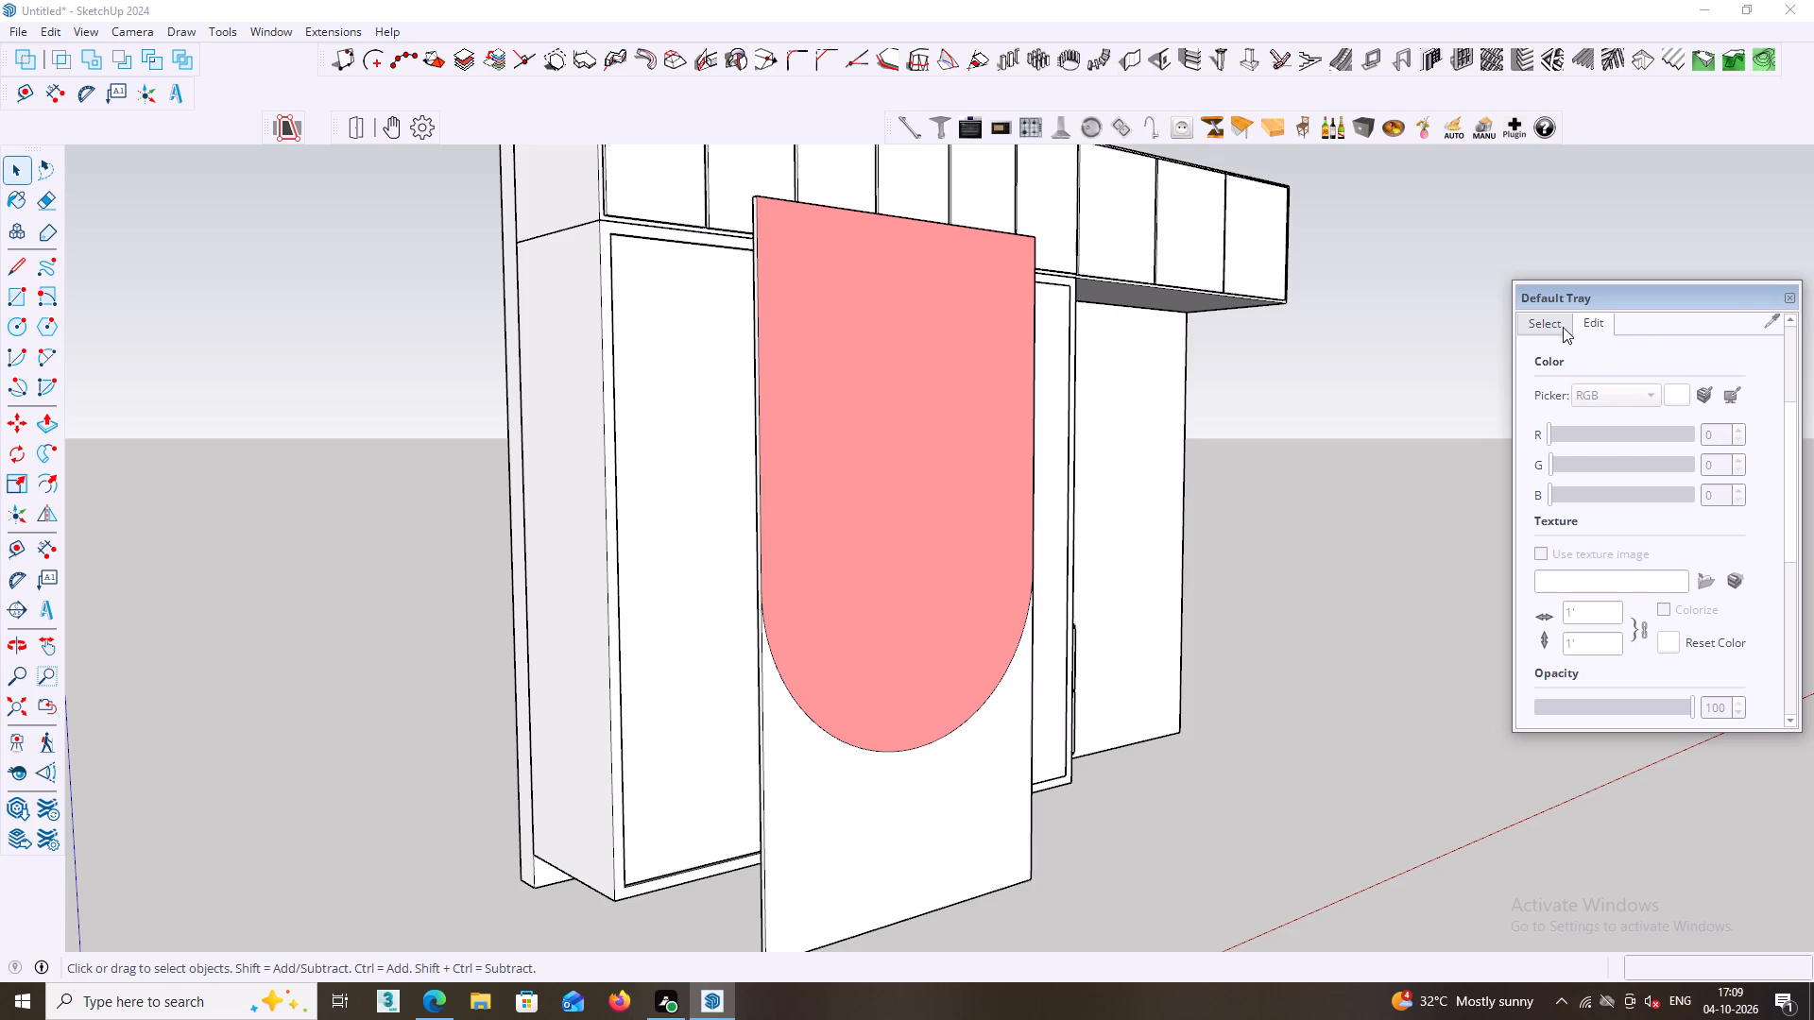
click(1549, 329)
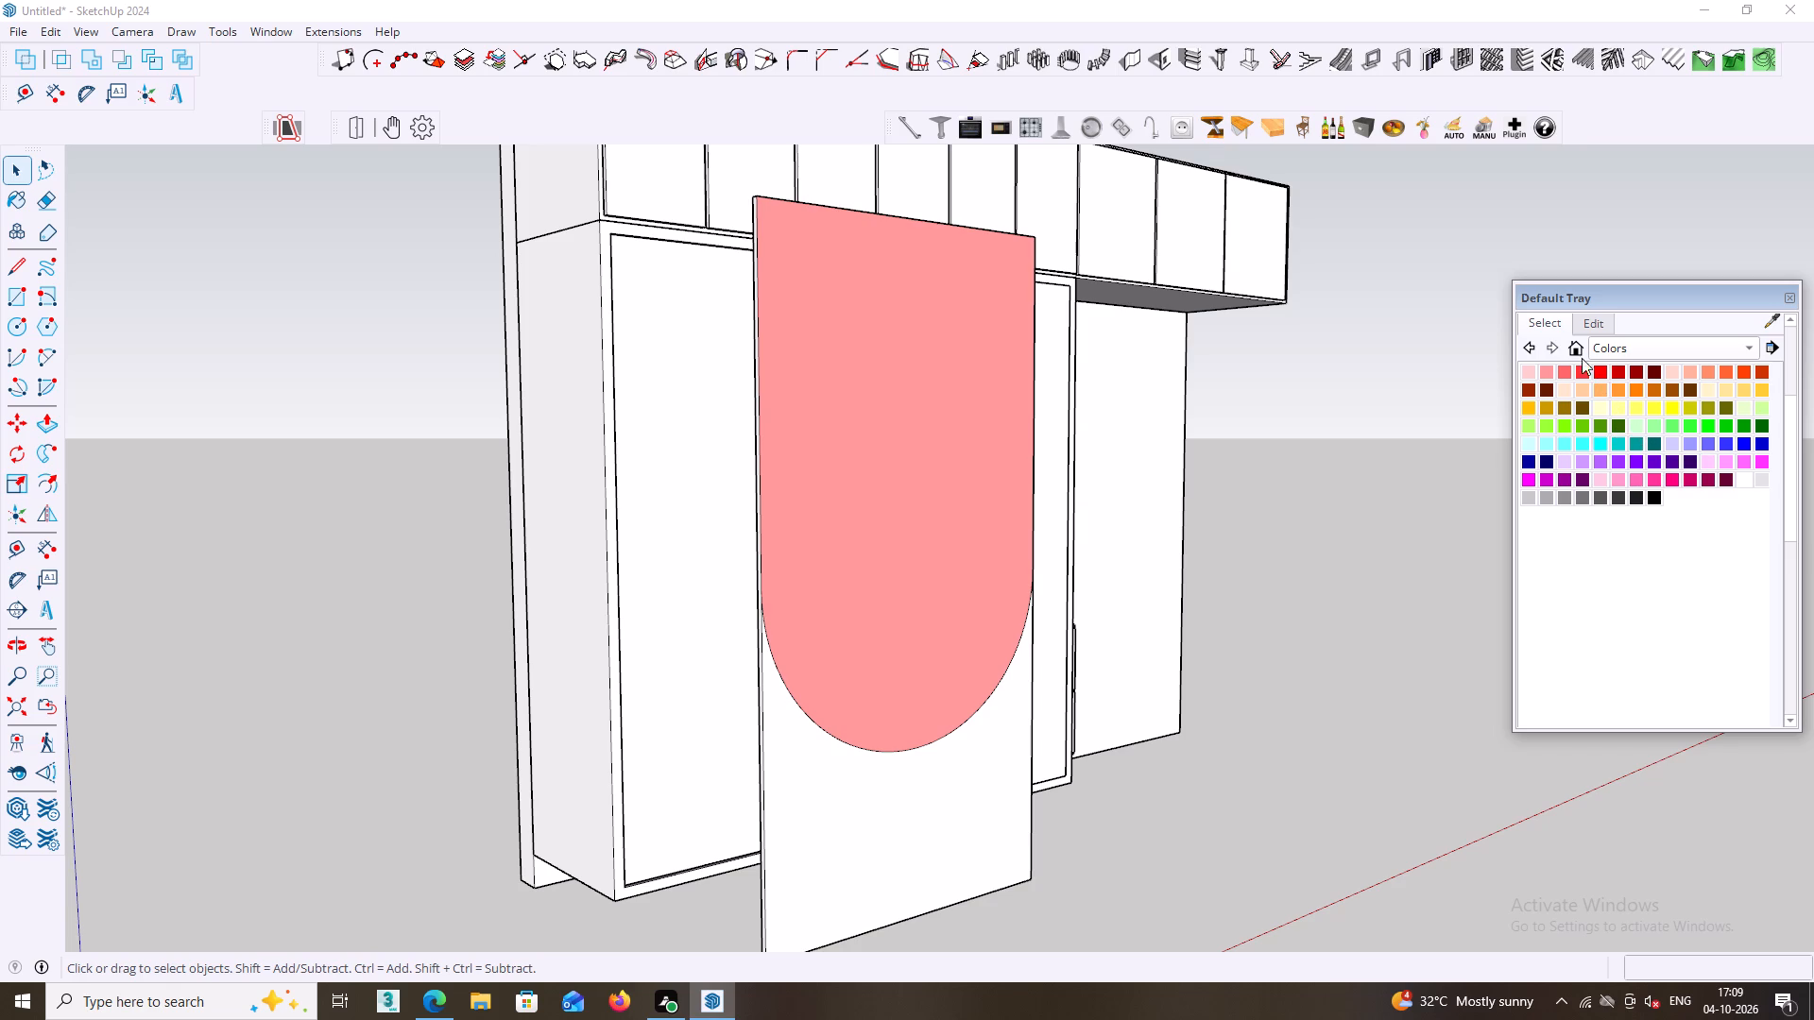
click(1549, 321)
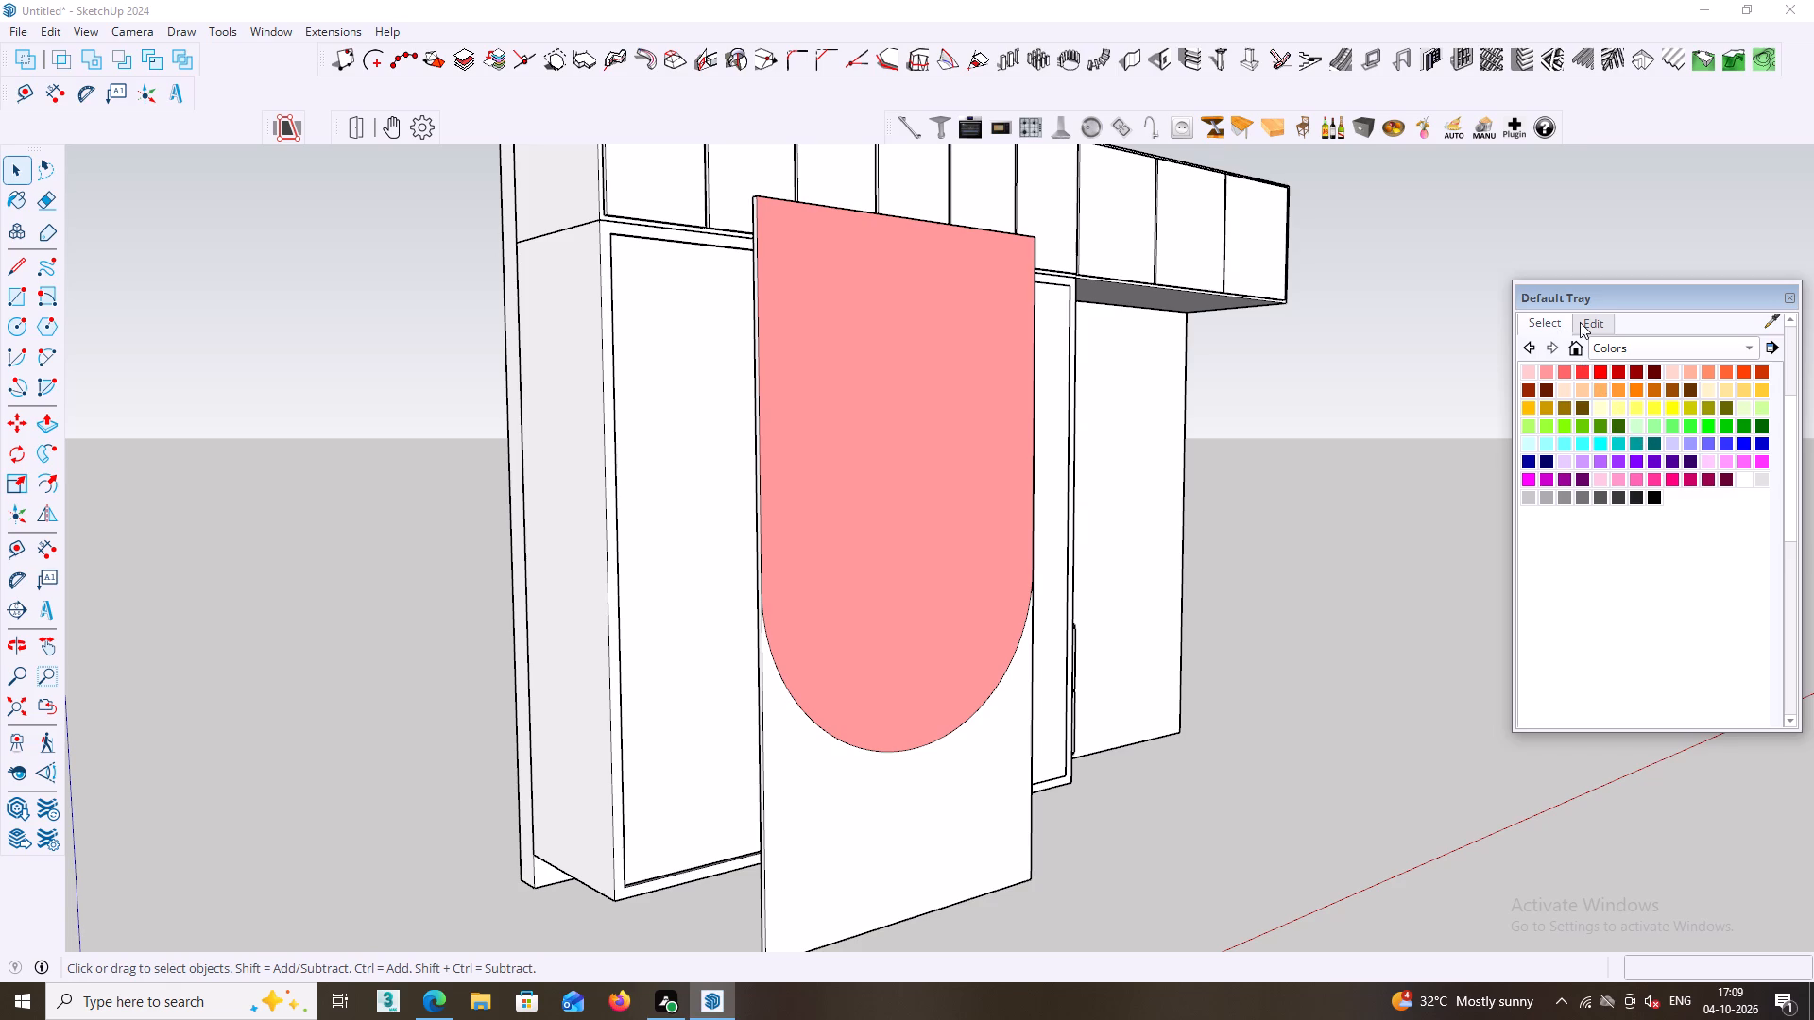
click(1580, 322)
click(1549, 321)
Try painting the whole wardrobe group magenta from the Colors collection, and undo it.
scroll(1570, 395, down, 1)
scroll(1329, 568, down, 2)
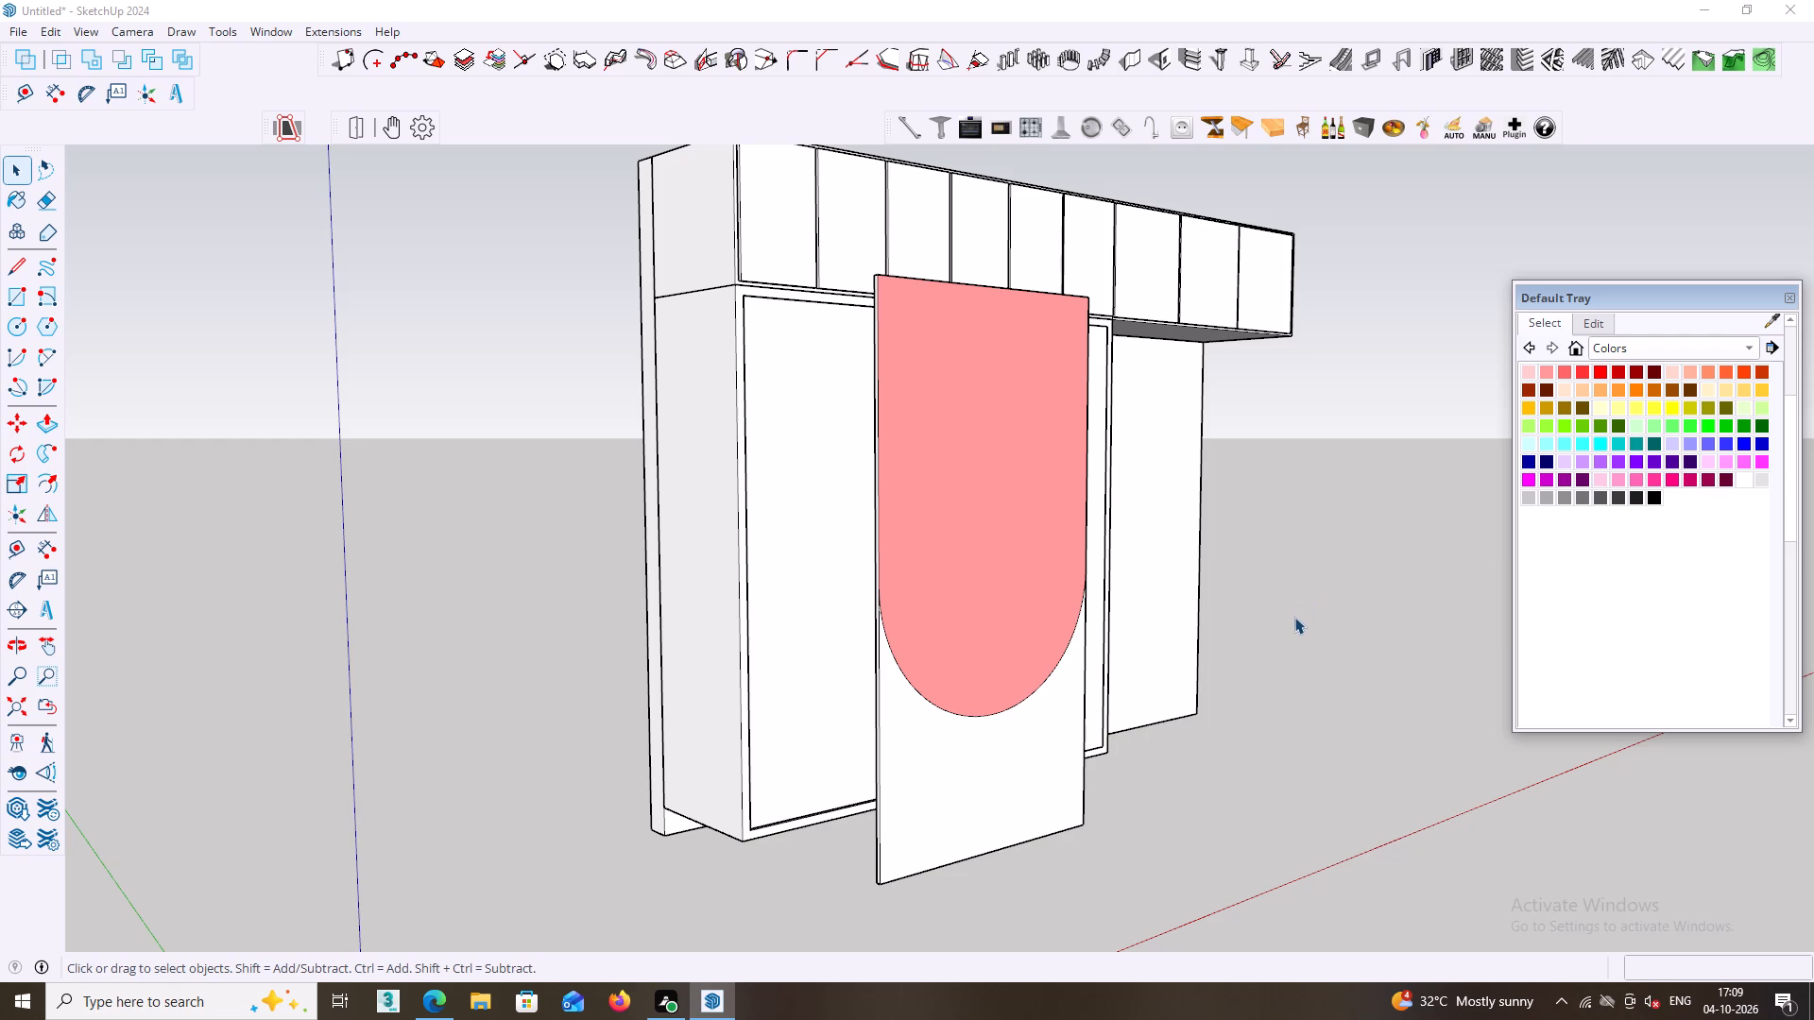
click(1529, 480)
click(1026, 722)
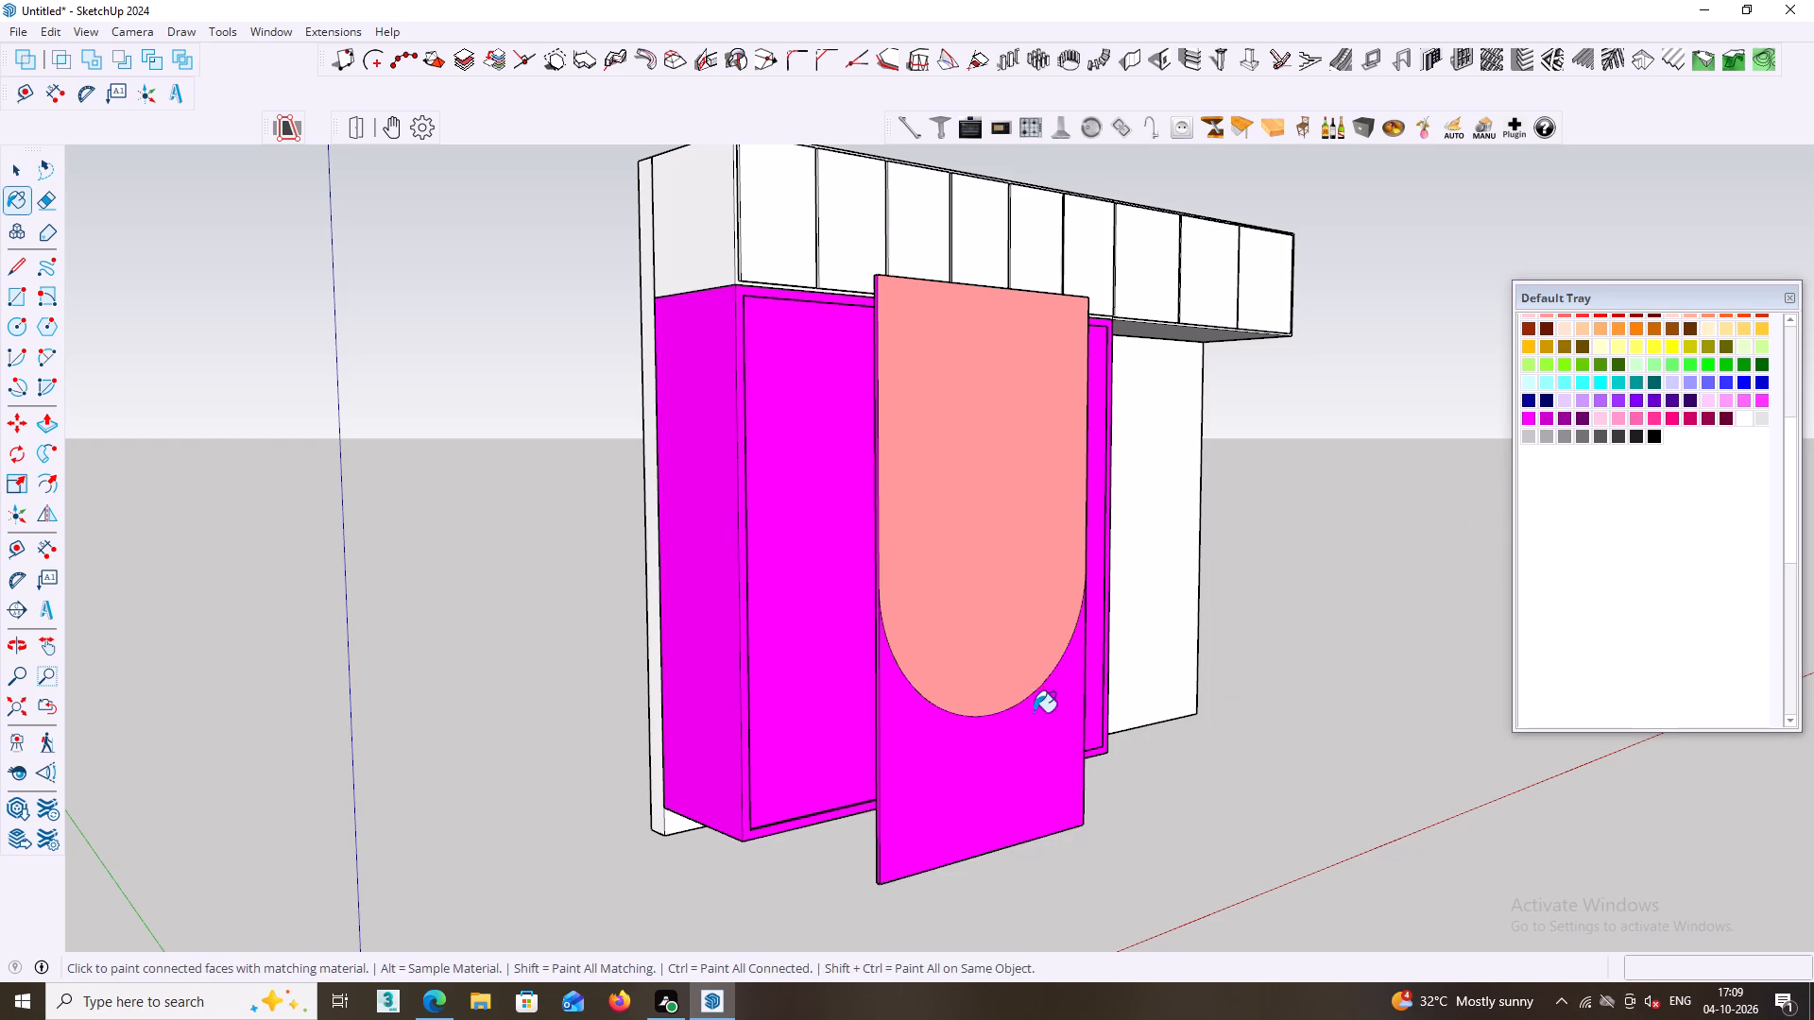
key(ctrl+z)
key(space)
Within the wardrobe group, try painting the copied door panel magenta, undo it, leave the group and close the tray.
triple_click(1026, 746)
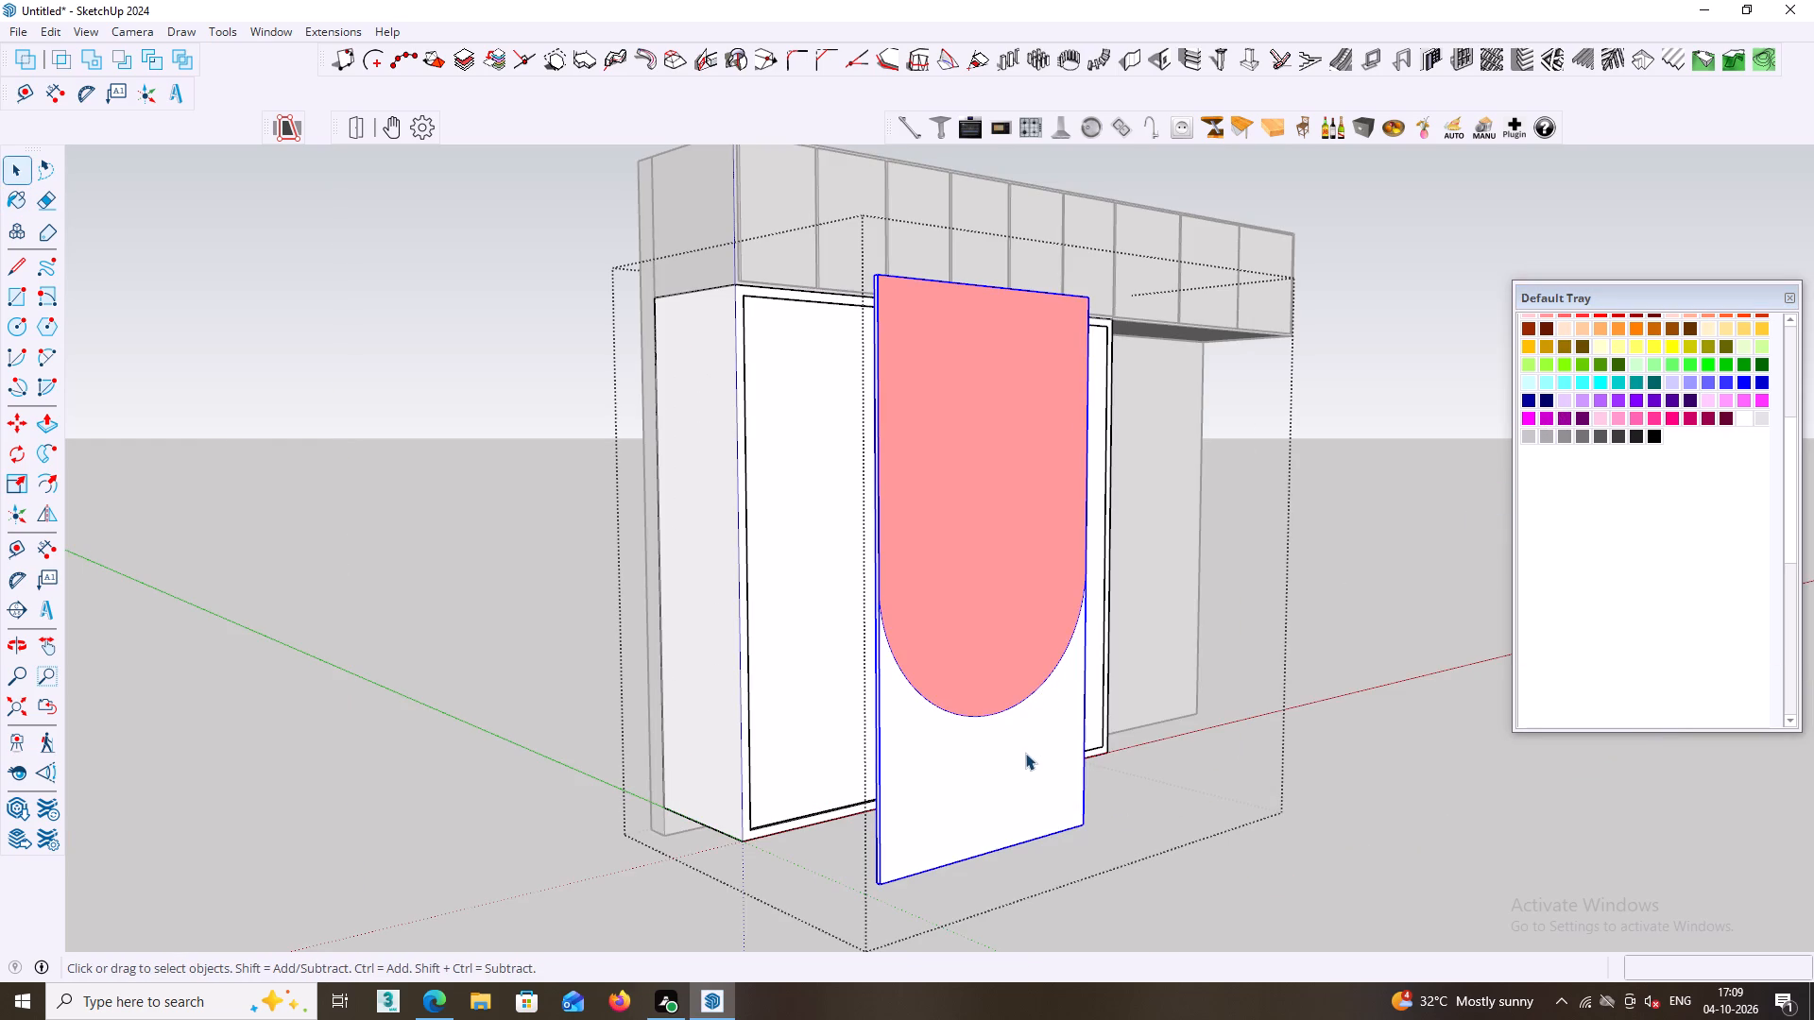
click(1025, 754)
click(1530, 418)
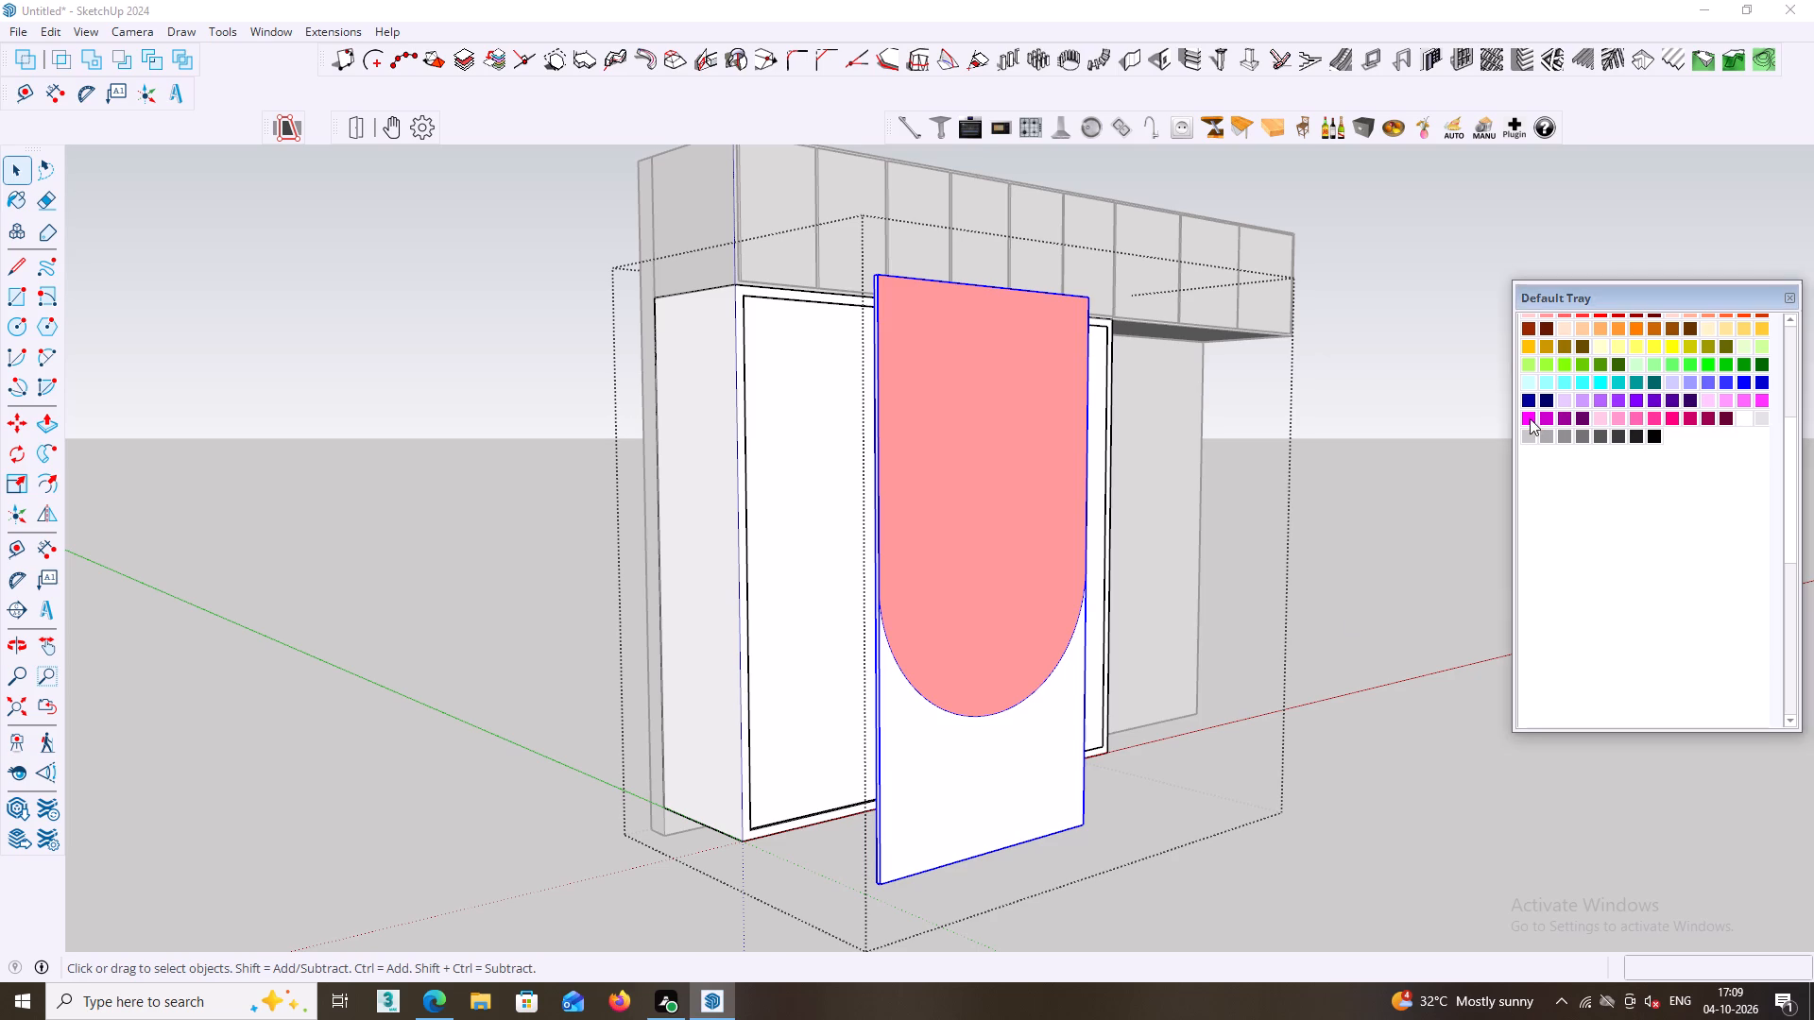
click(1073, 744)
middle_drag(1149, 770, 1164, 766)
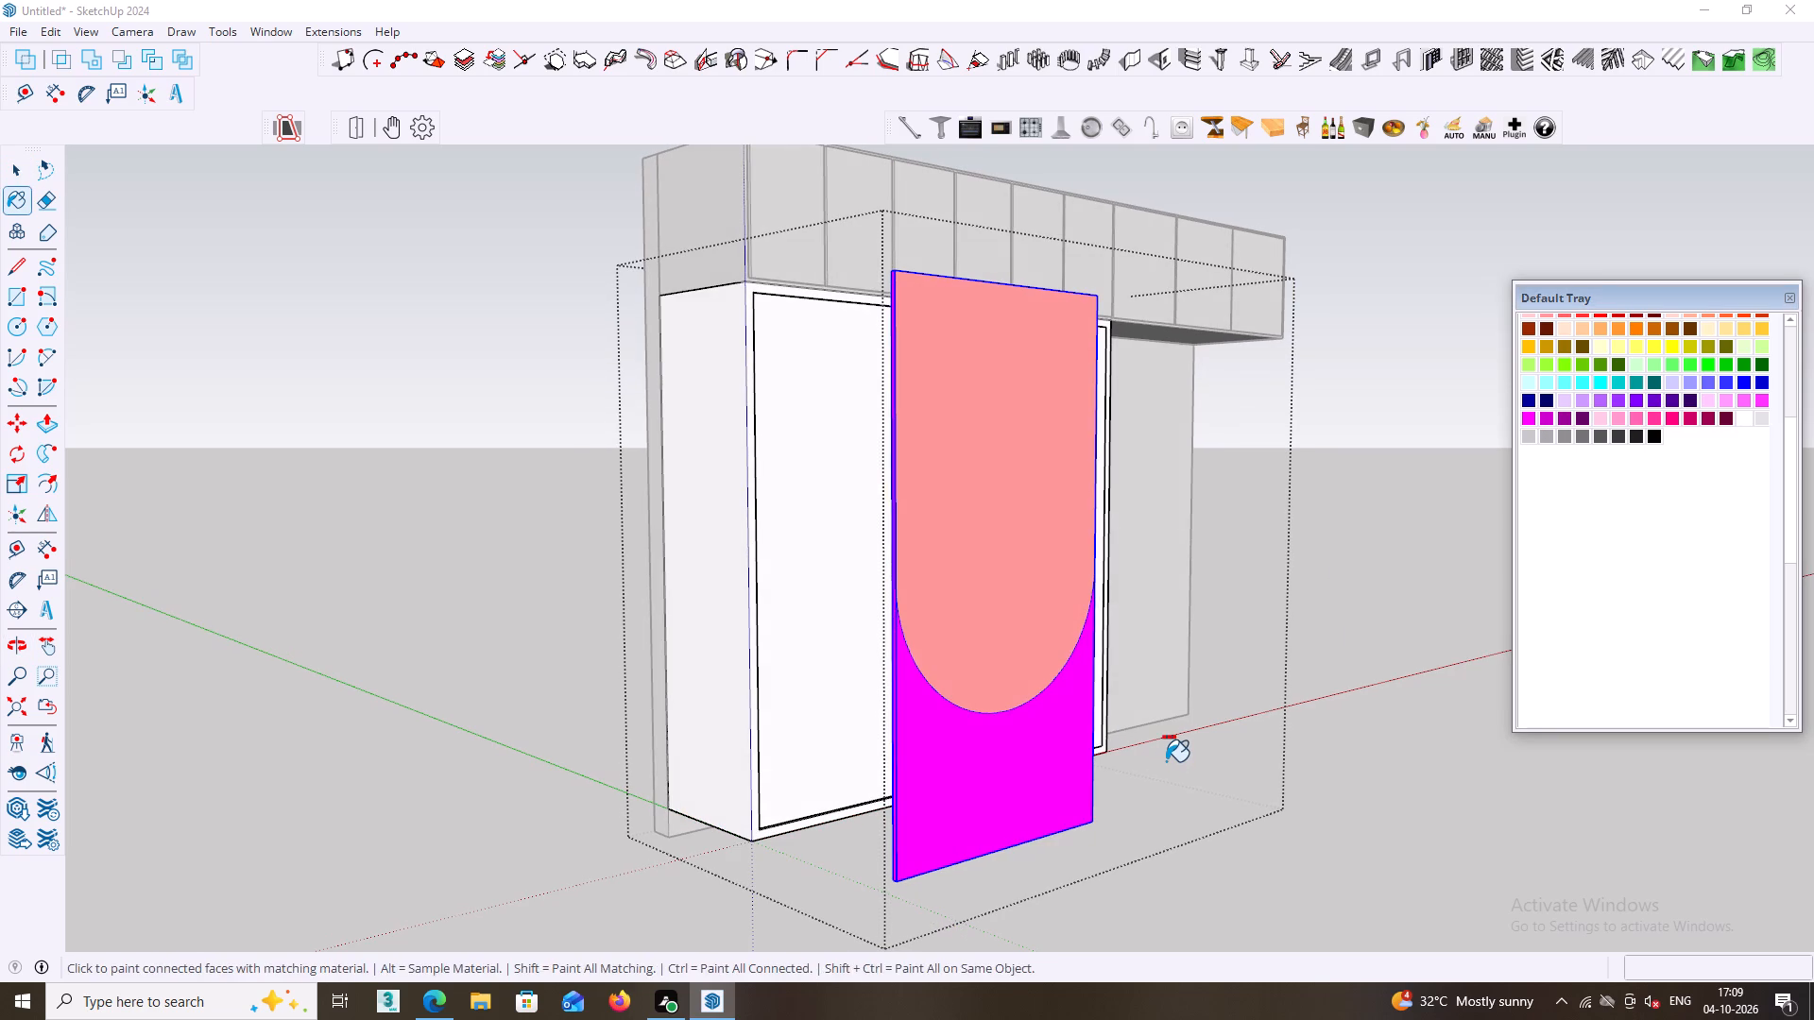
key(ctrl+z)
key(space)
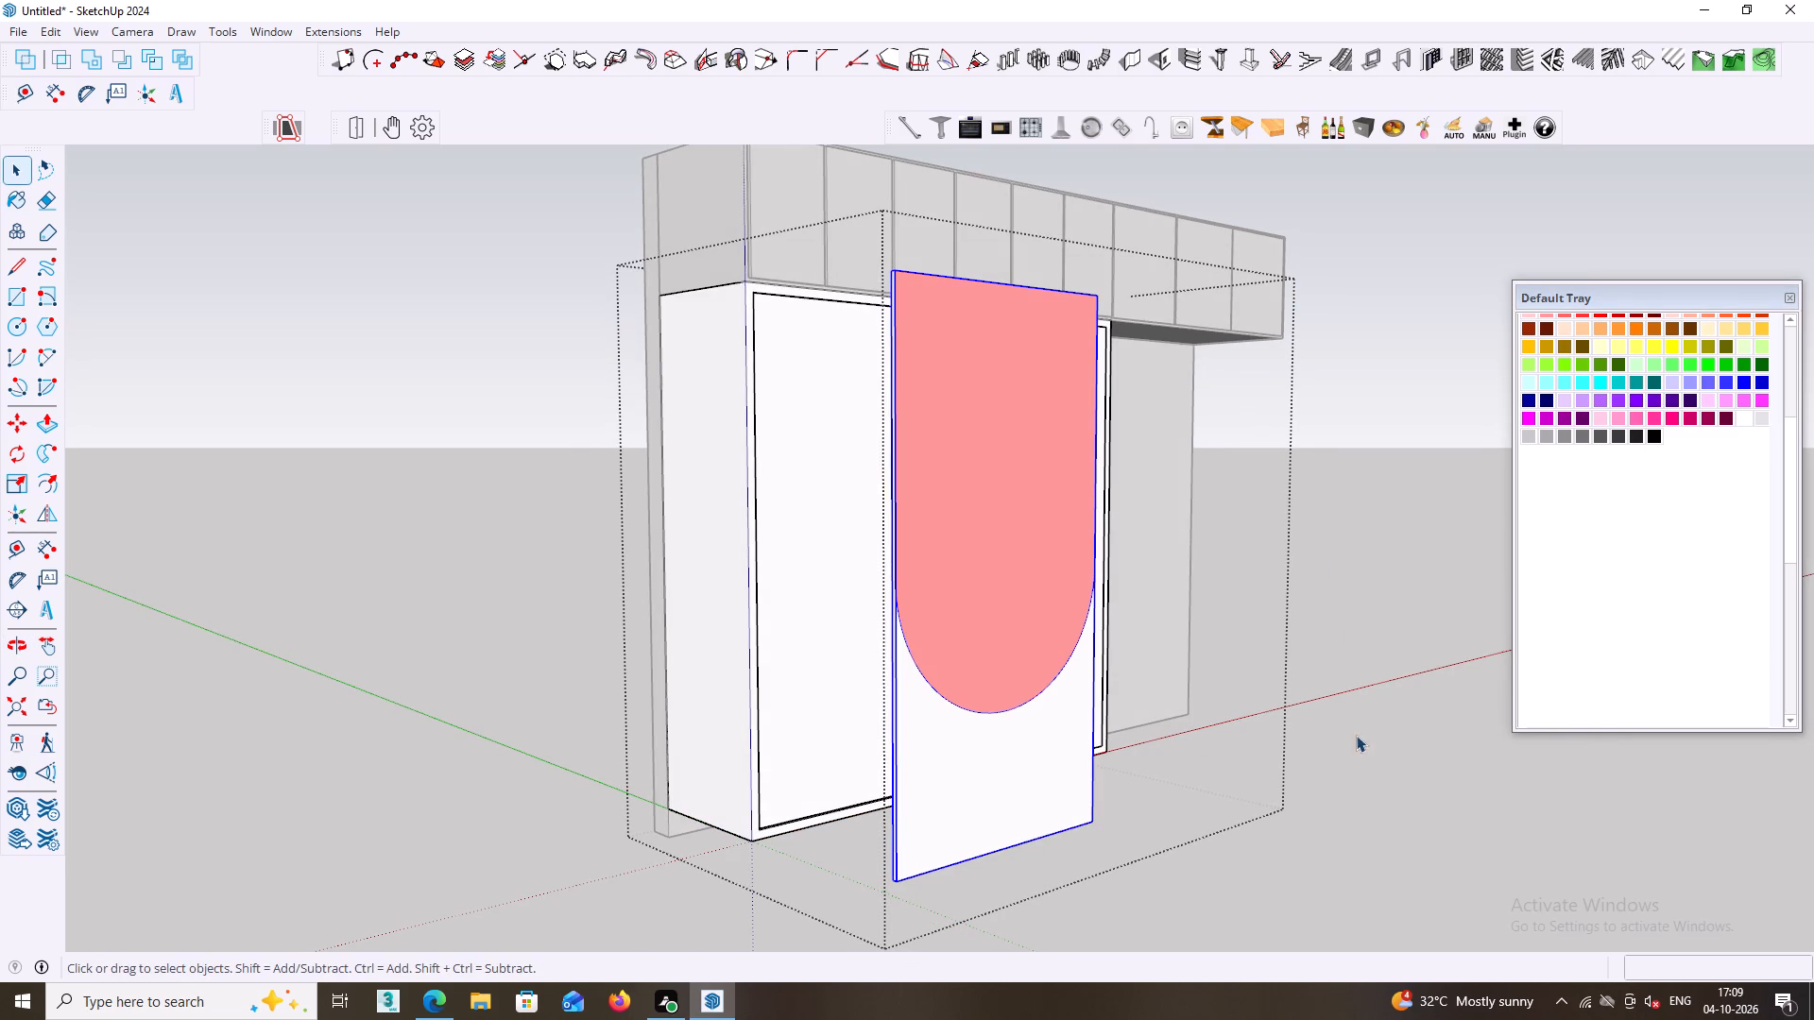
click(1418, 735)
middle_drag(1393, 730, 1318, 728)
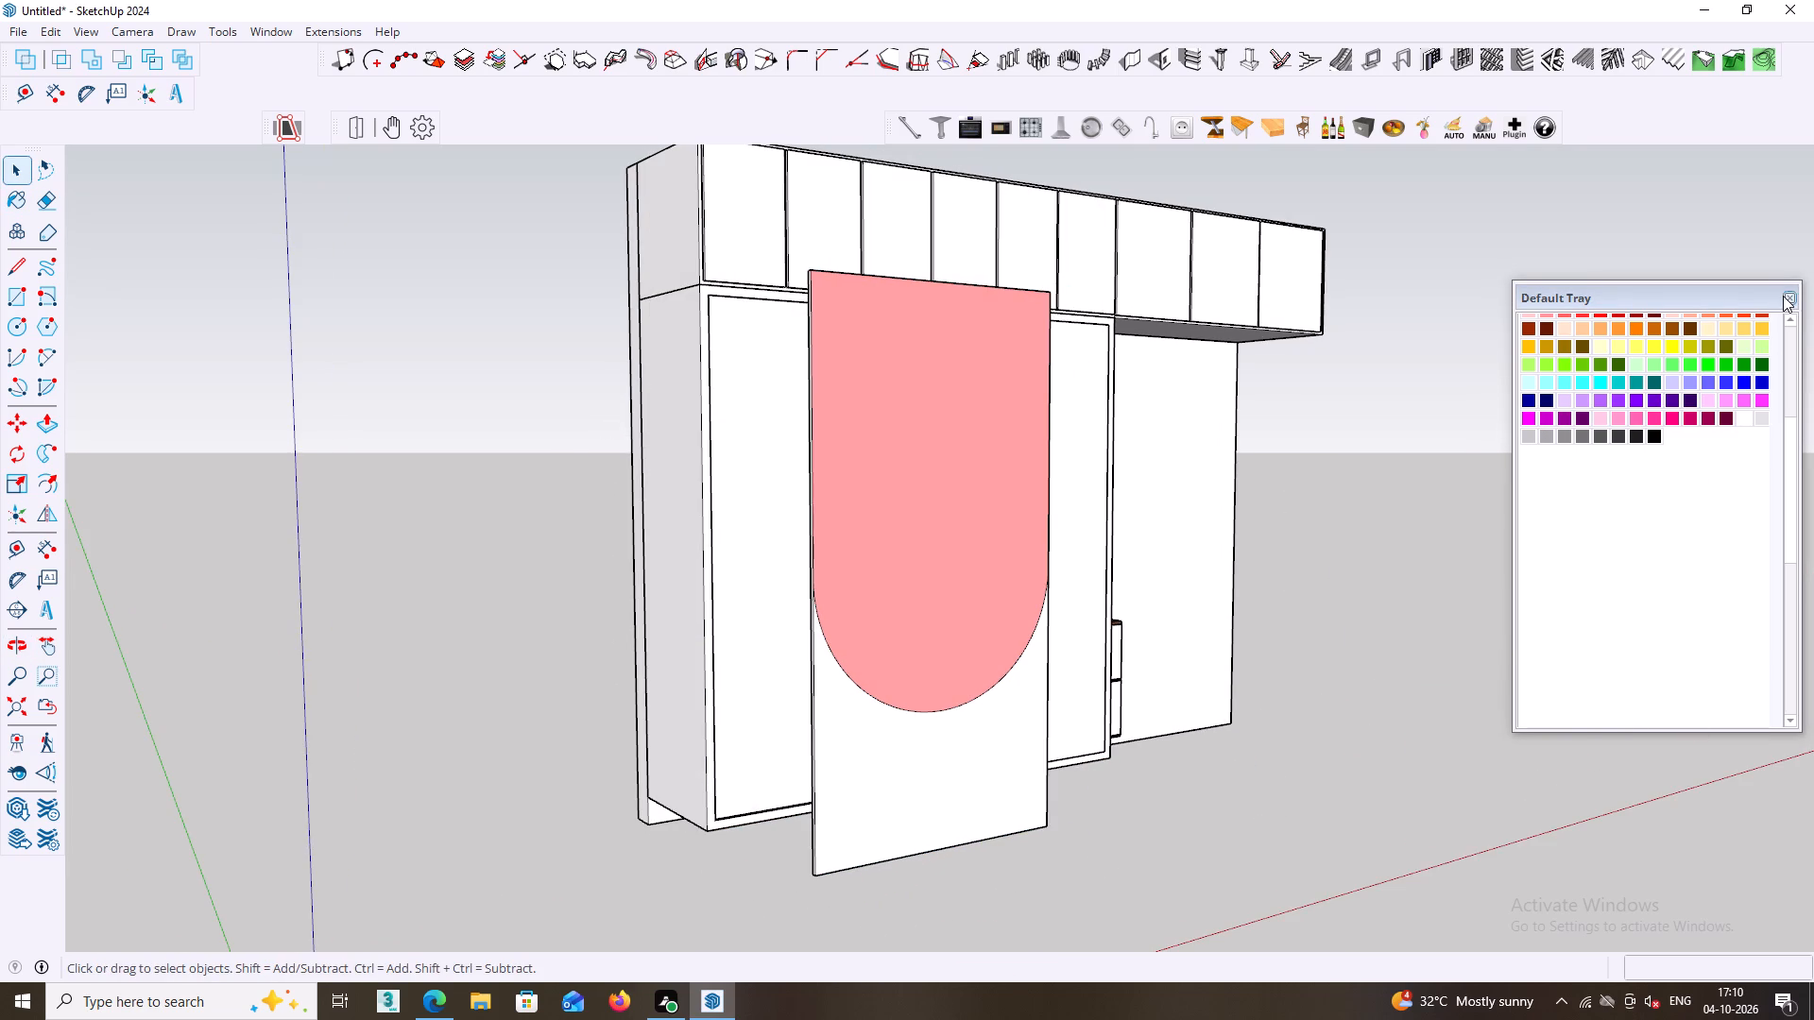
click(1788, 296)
Inside the wardrobe group, copy the pink-curved door panel to a free spot beyond the side unit, clear of the wardrobe.
scroll(1099, 608, down, 2)
click(1034, 602)
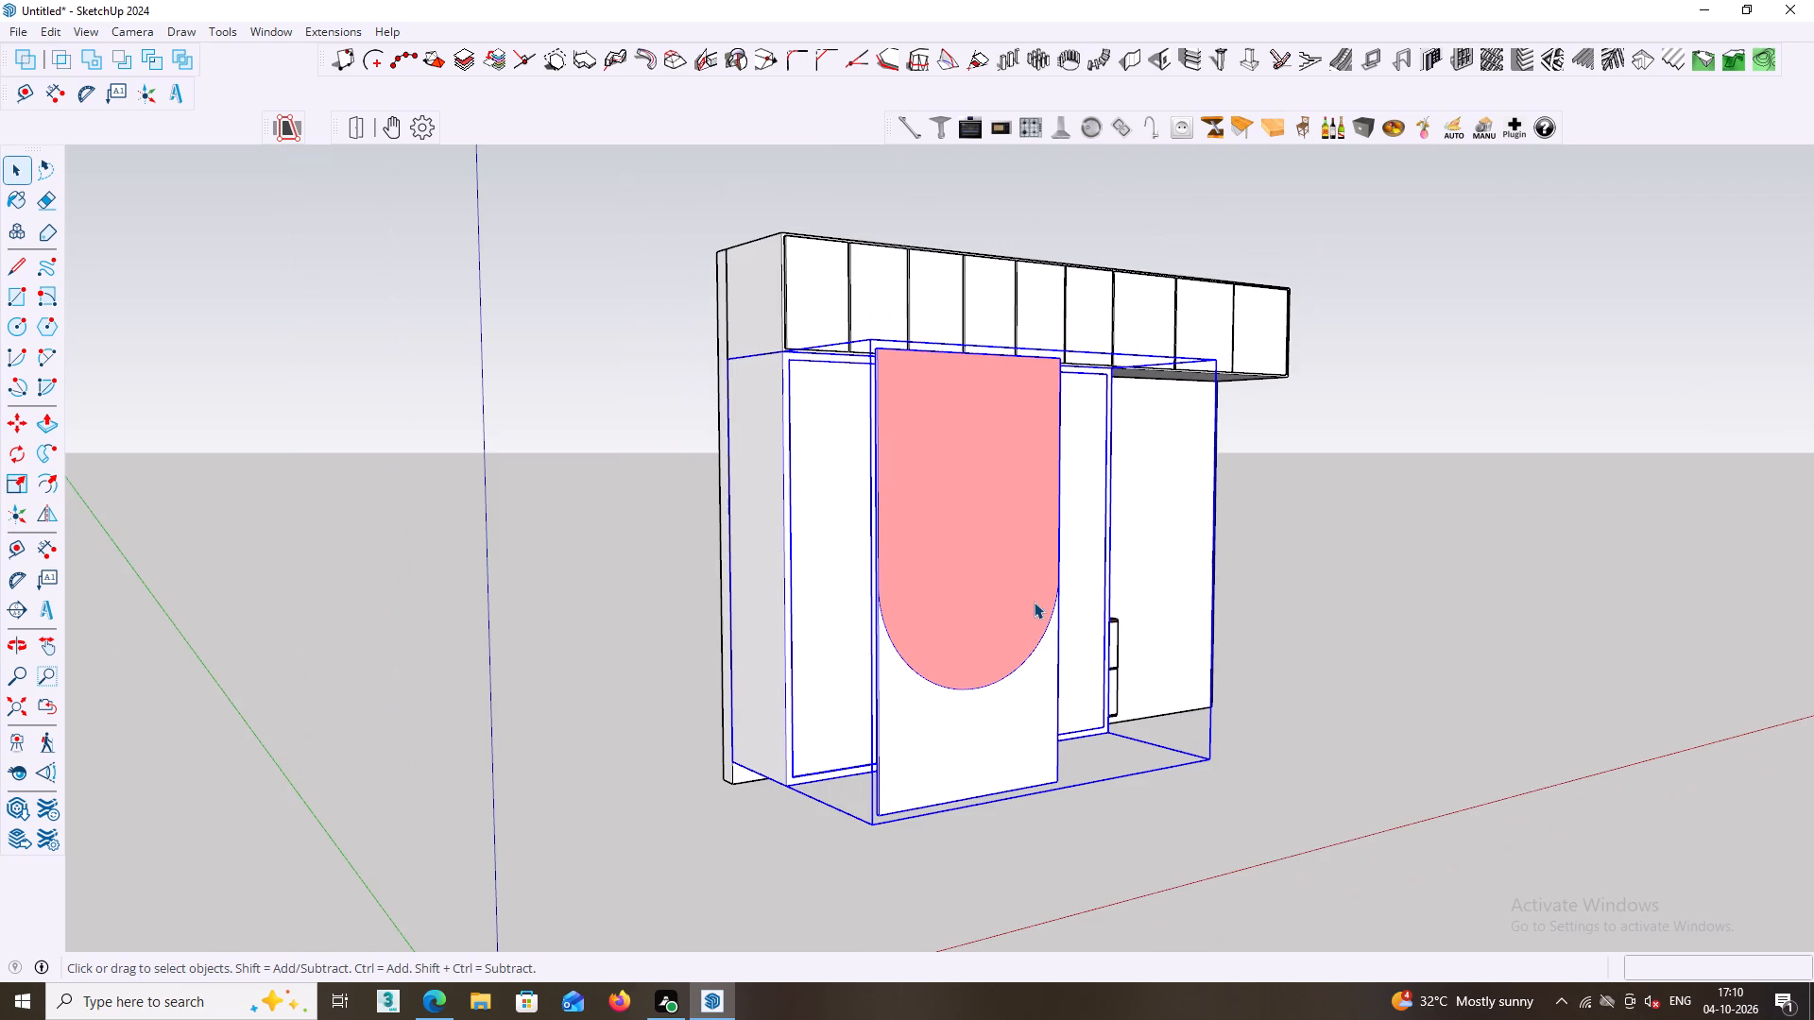
double_click(1031, 609)
click(1064, 739)
double_click(1017, 739)
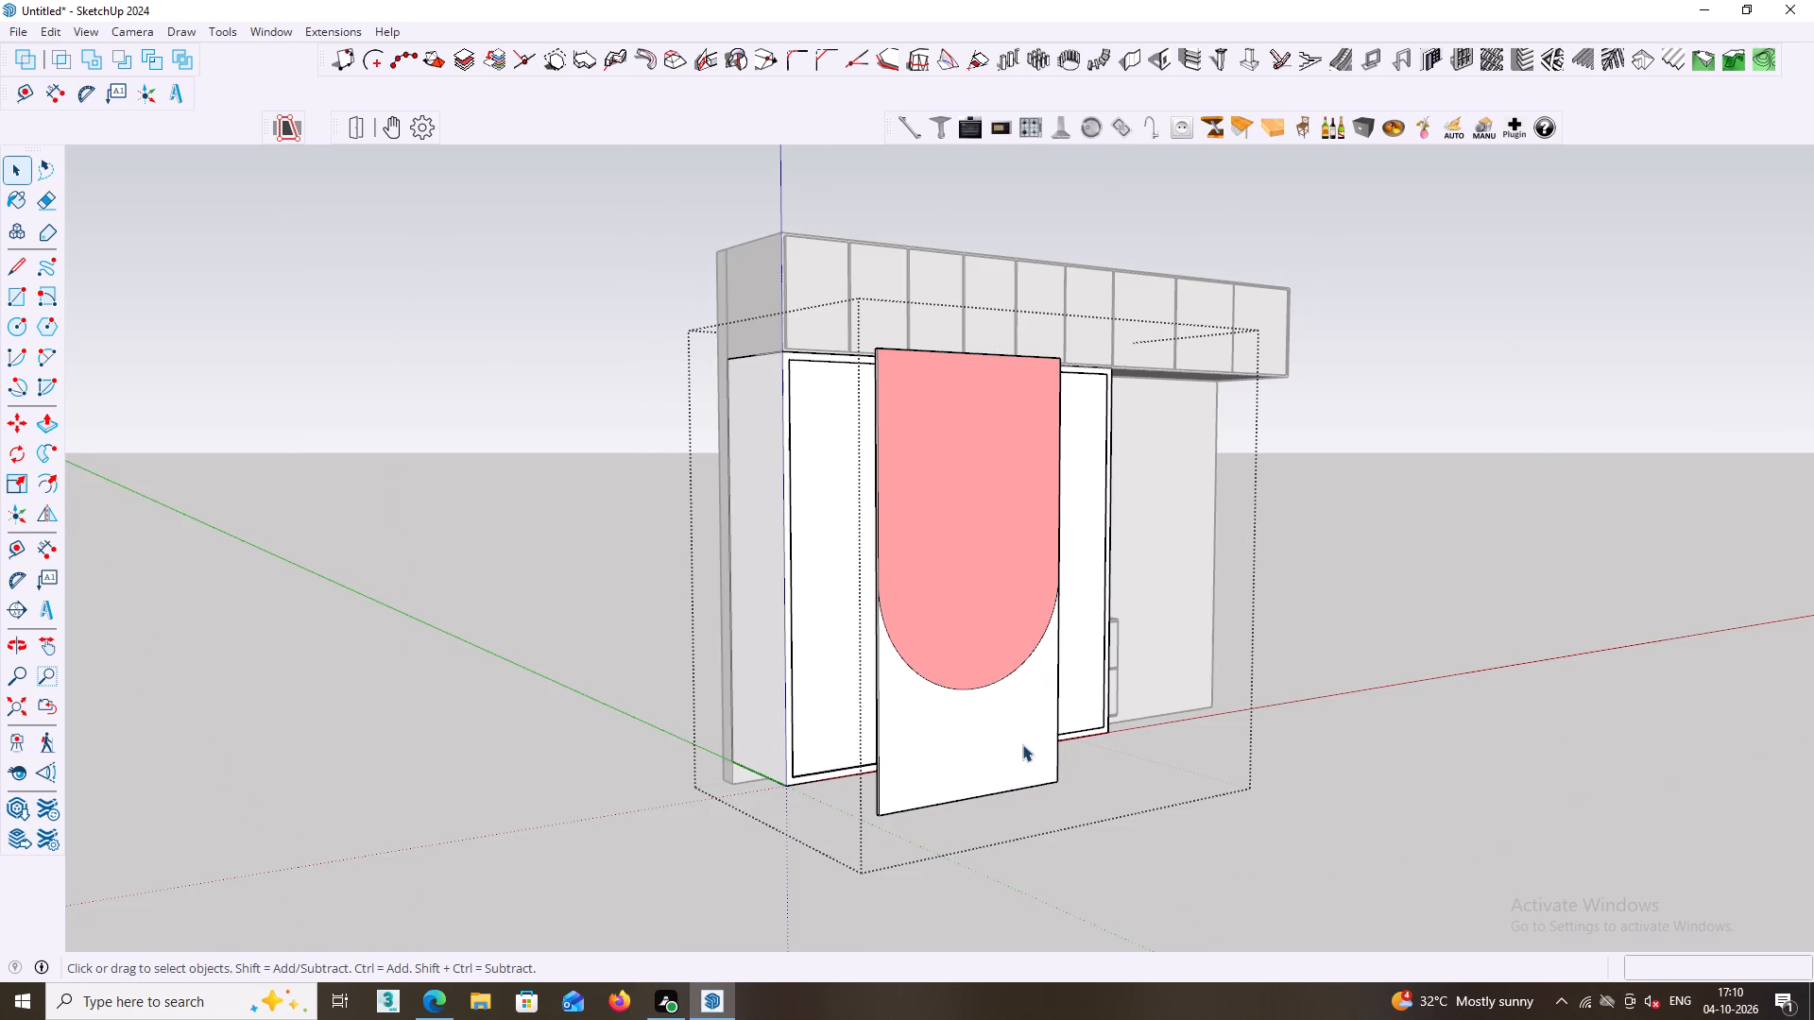
click(1008, 744)
middle_drag(1016, 727, 1067, 758)
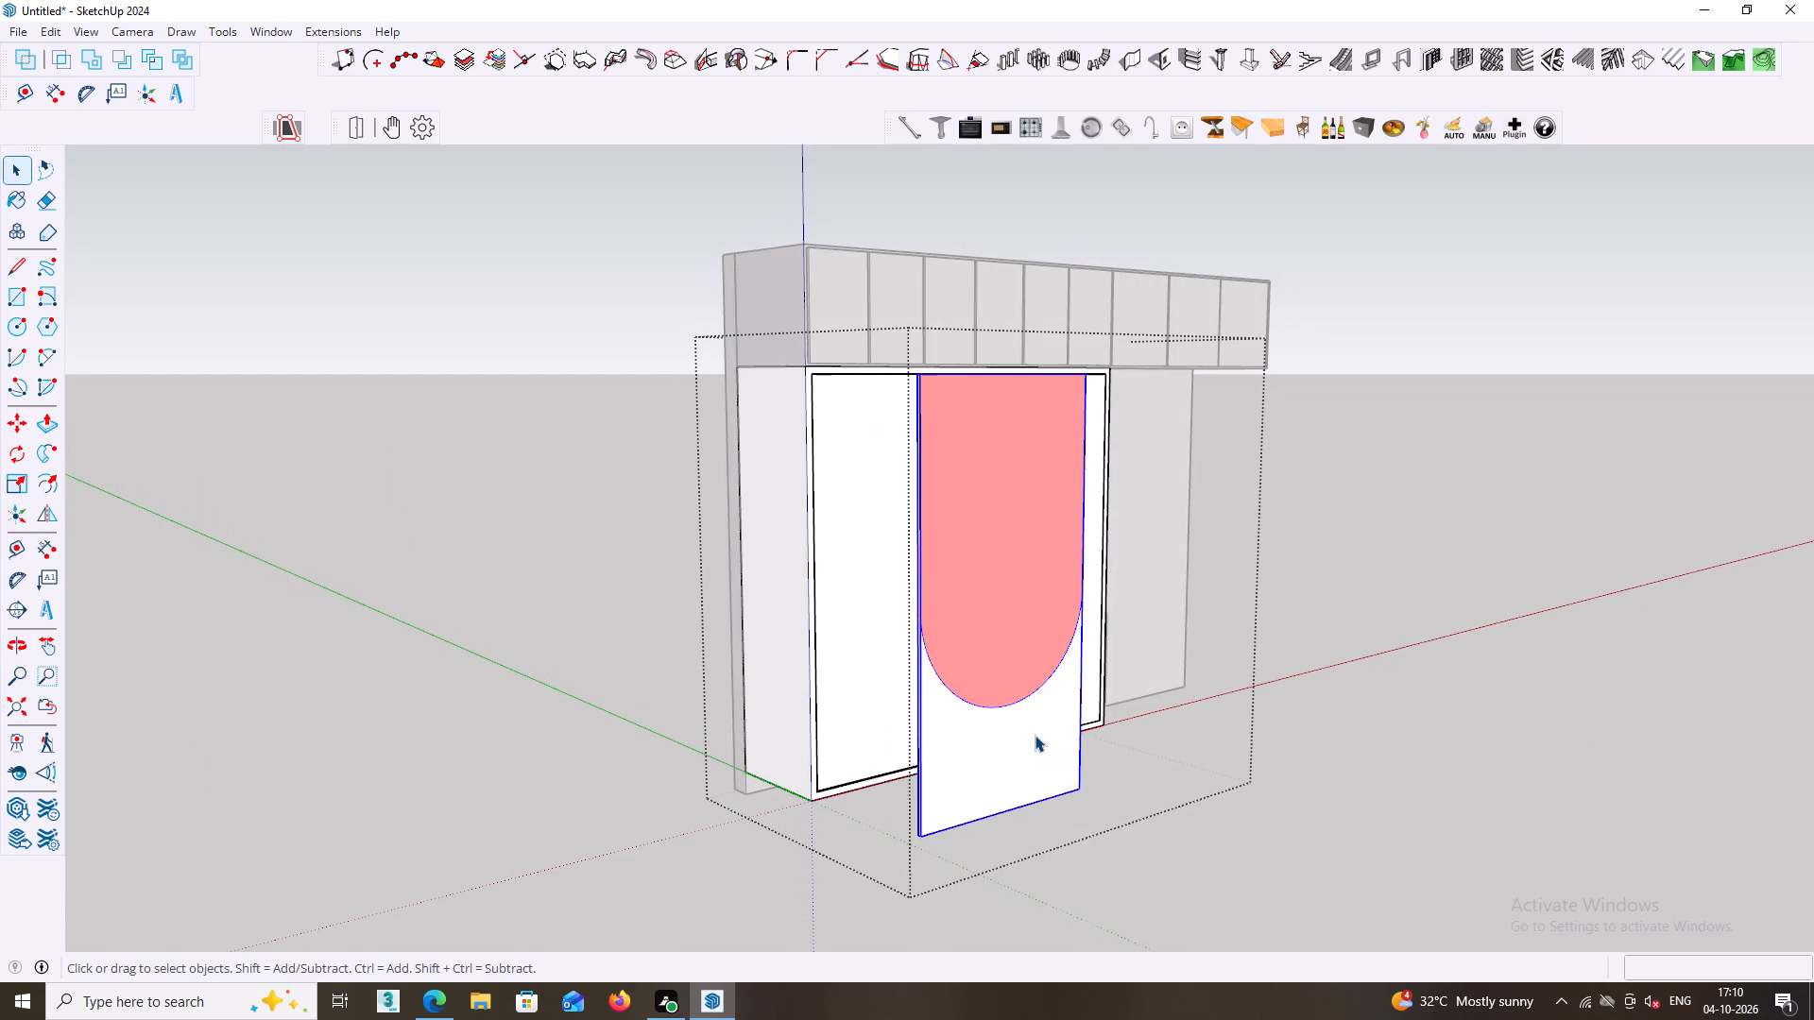
shift+click(1017, 653)
click(1013, 758)
ctrl+click(1011, 659)
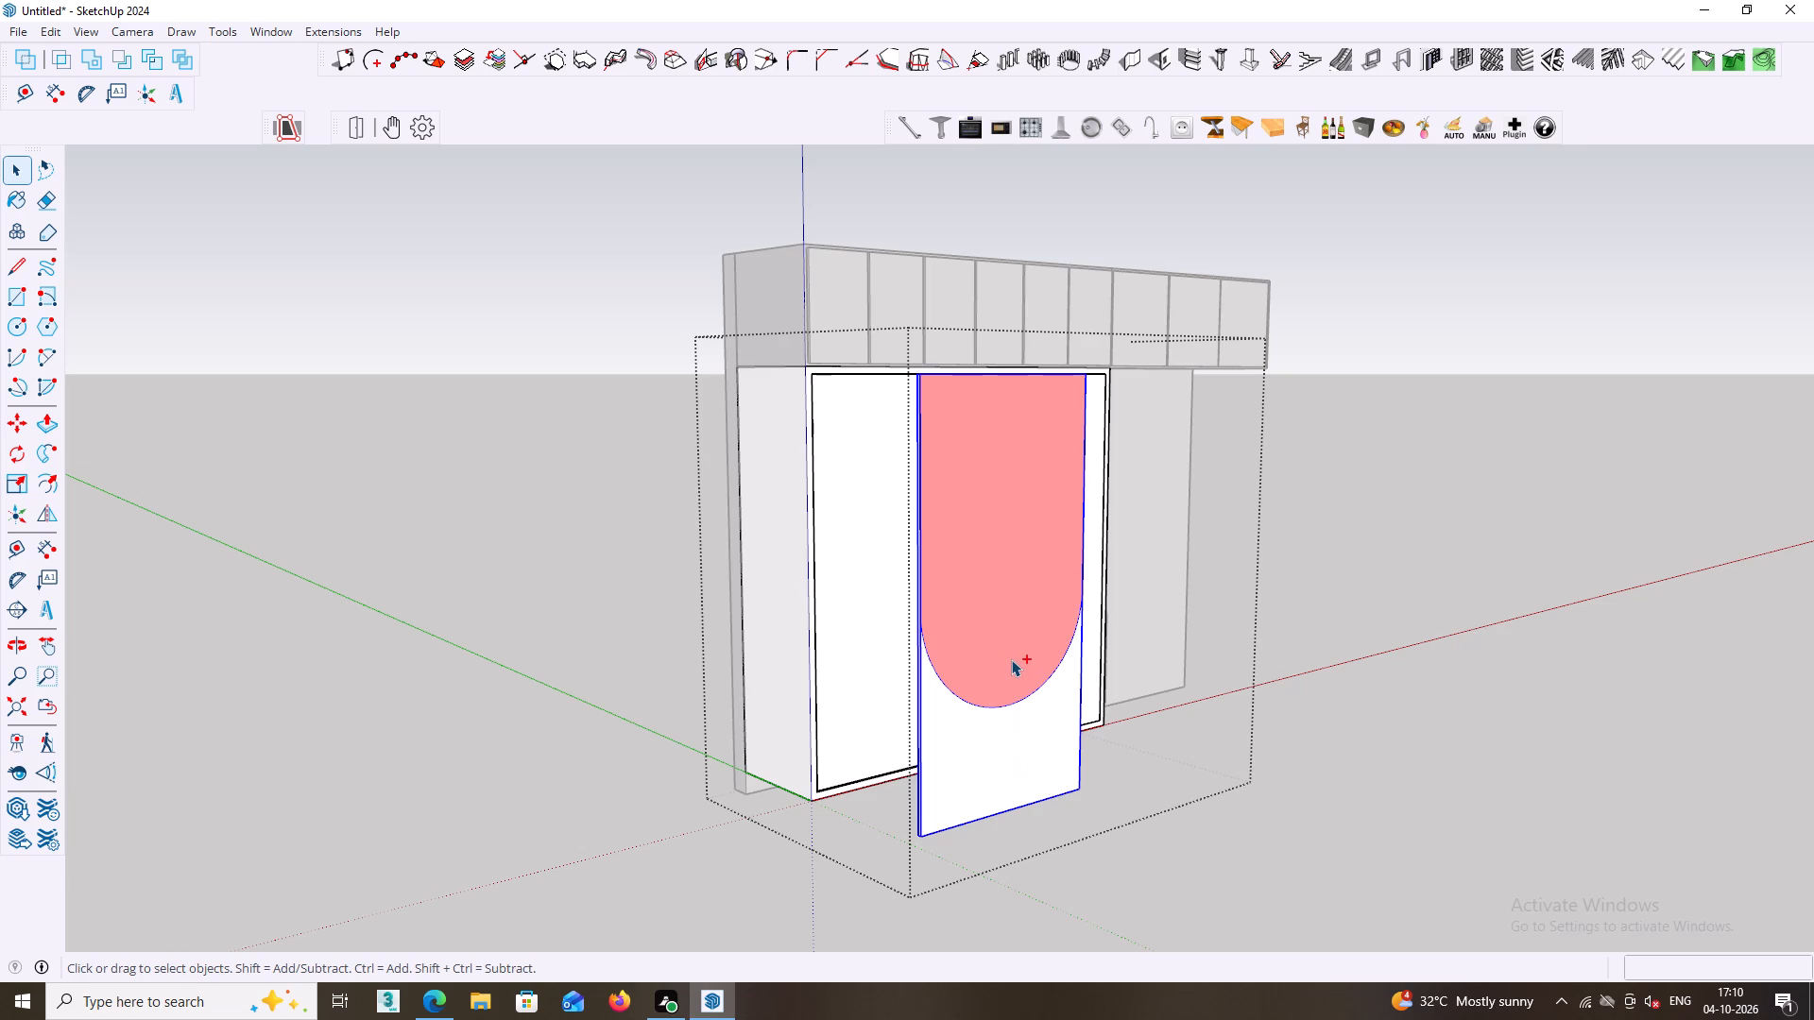
ctrl+click(1011, 659)
click(1029, 777)
click(1295, 737)
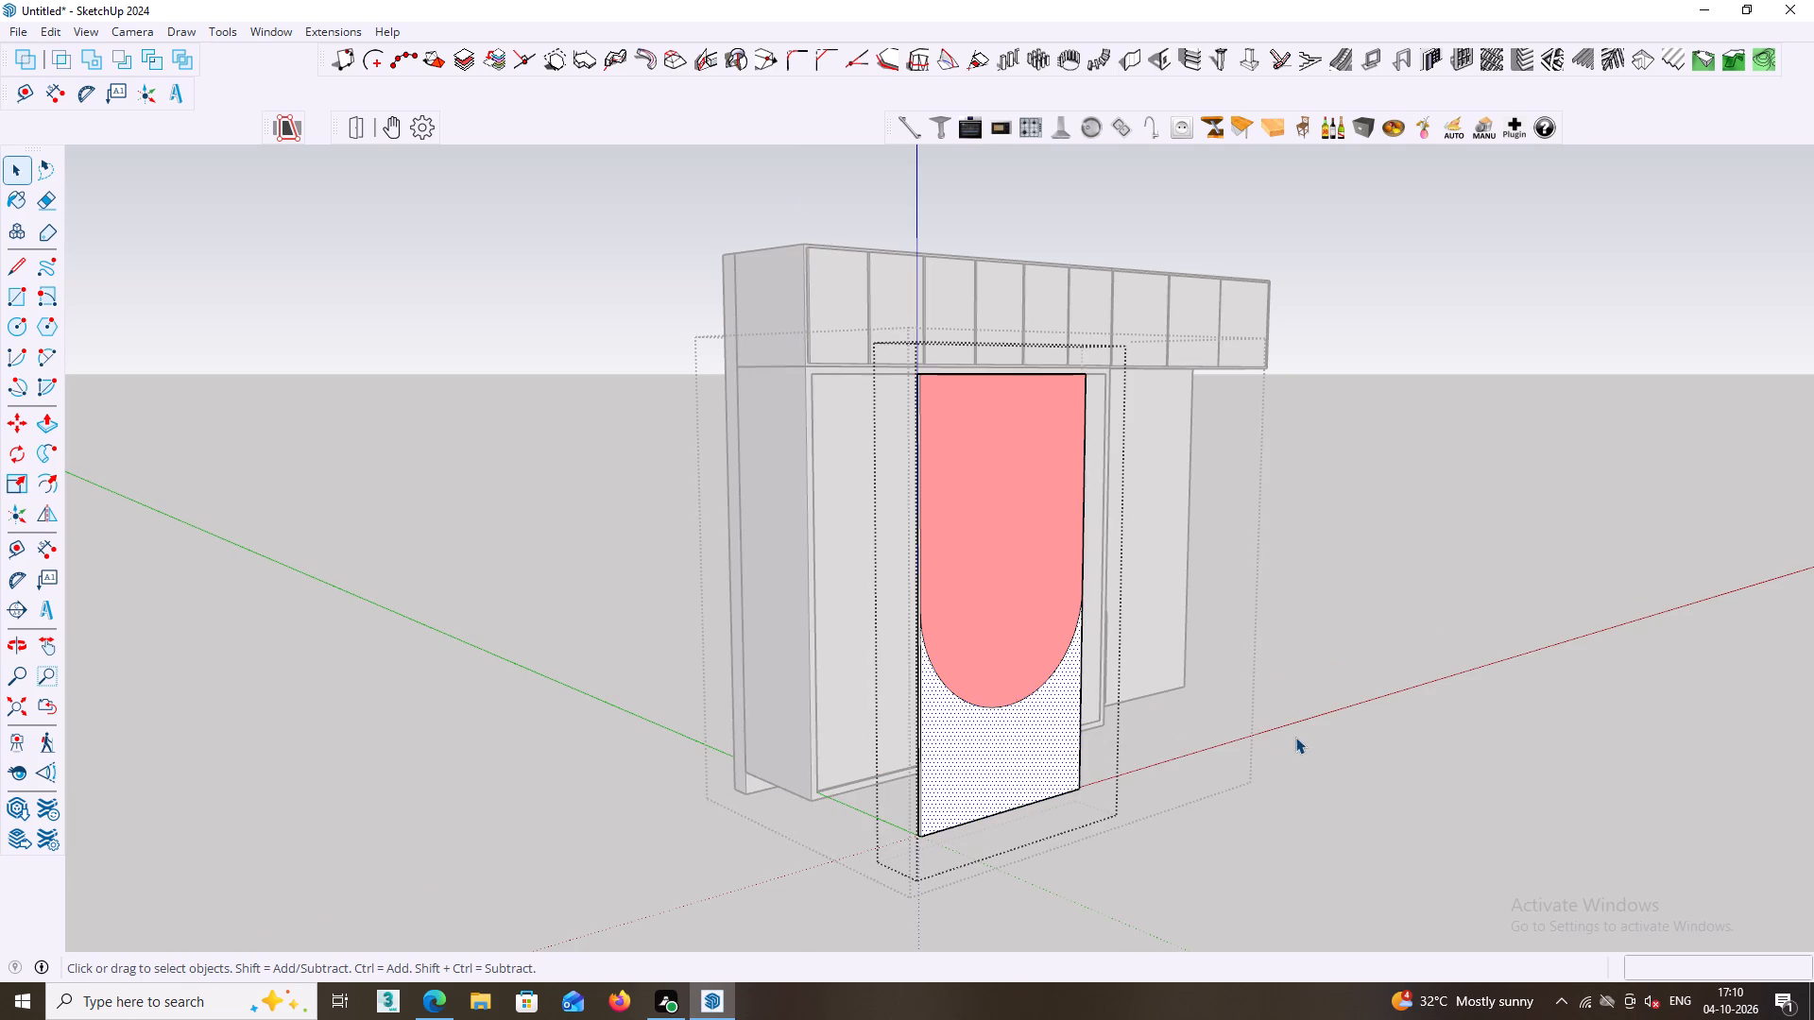
click(1029, 724)
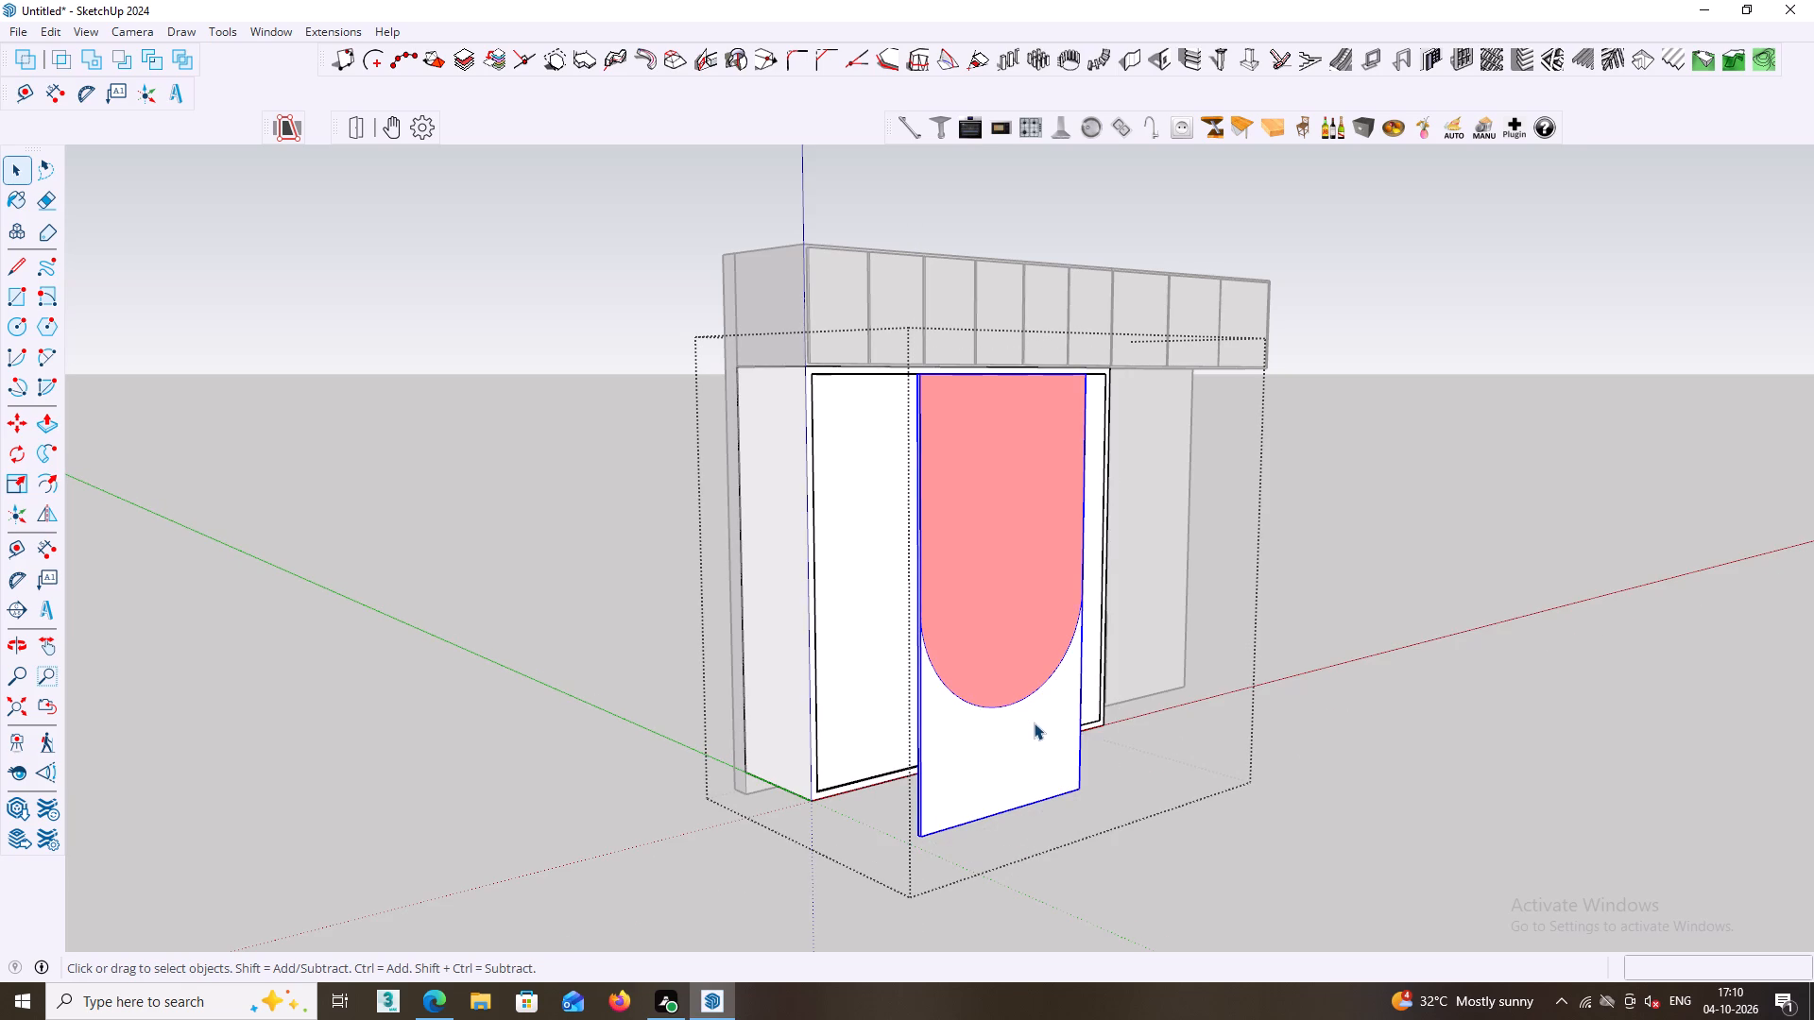
key(m)
click(920, 839)
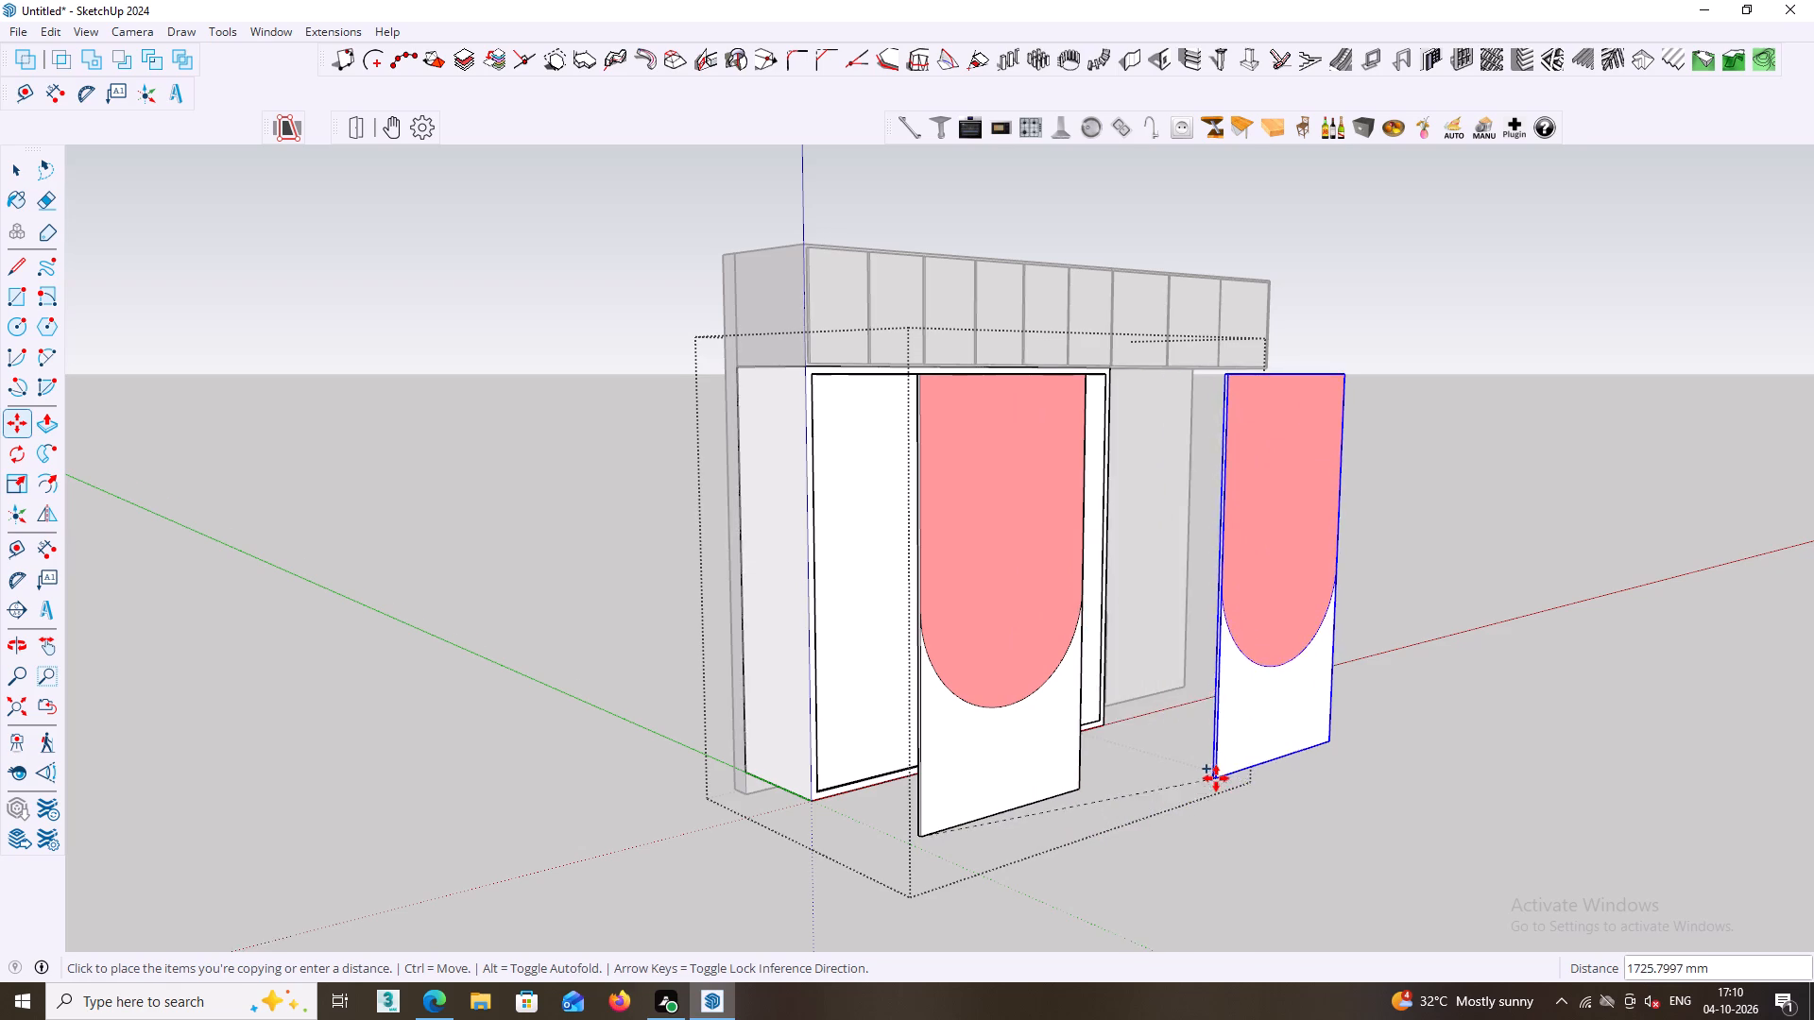
middle_drag(1216, 778, 1139, 814)
scroll(1203, 899, down, 4)
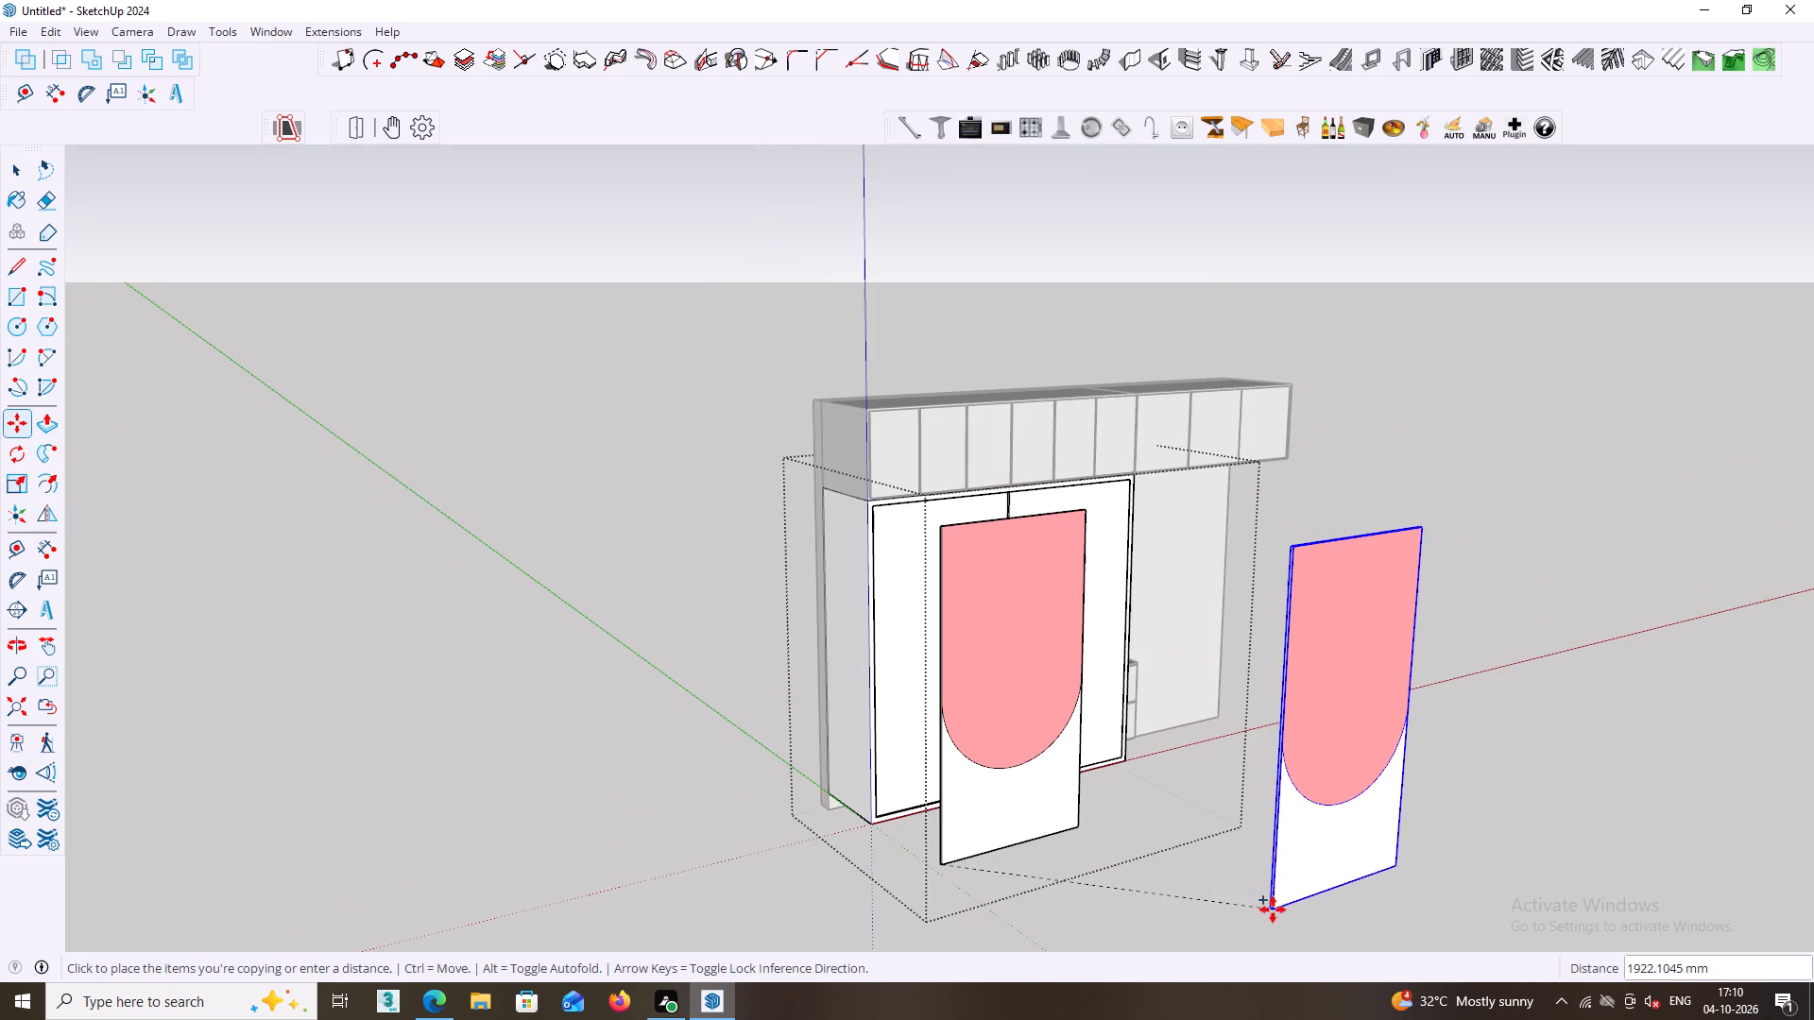
click(1288, 911)
shift+middle_drag(1288, 896, 1162, 795)
key(space)
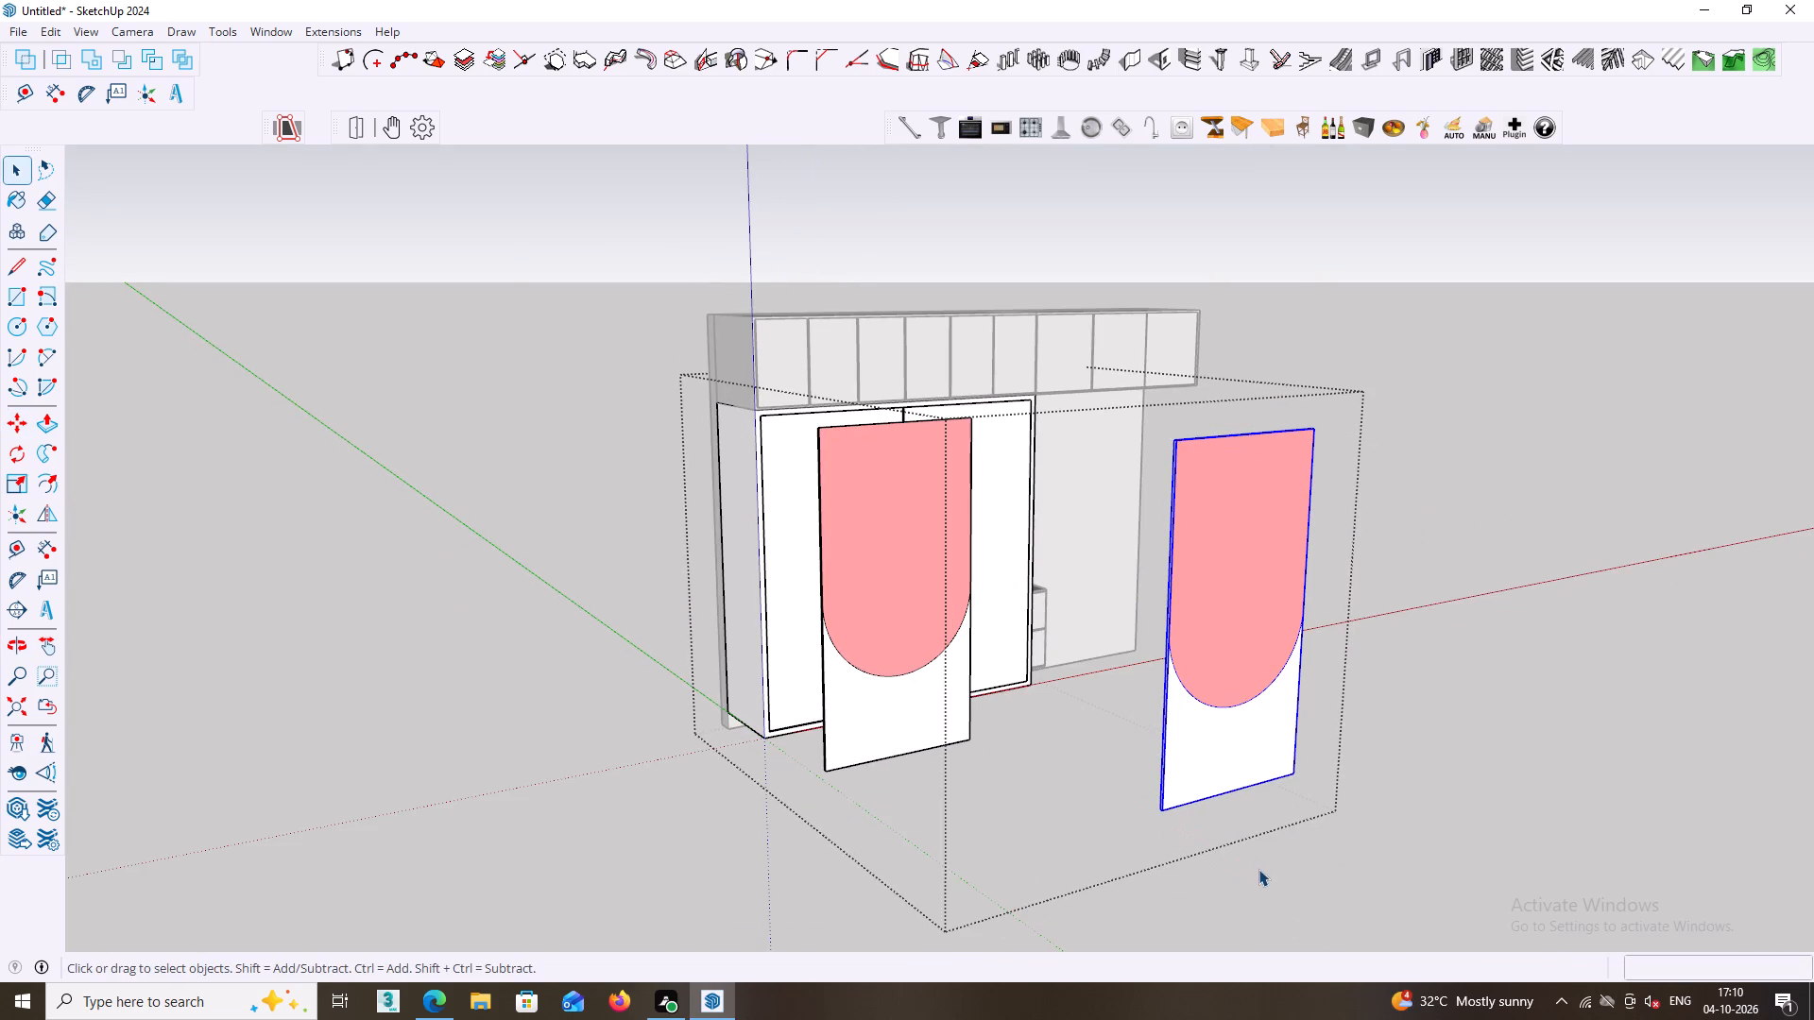
Flip the new door panel copy upside down about its horizontal plane so the pink curve arches upward, and leave the group.
click(1258, 869)
click(1186, 723)
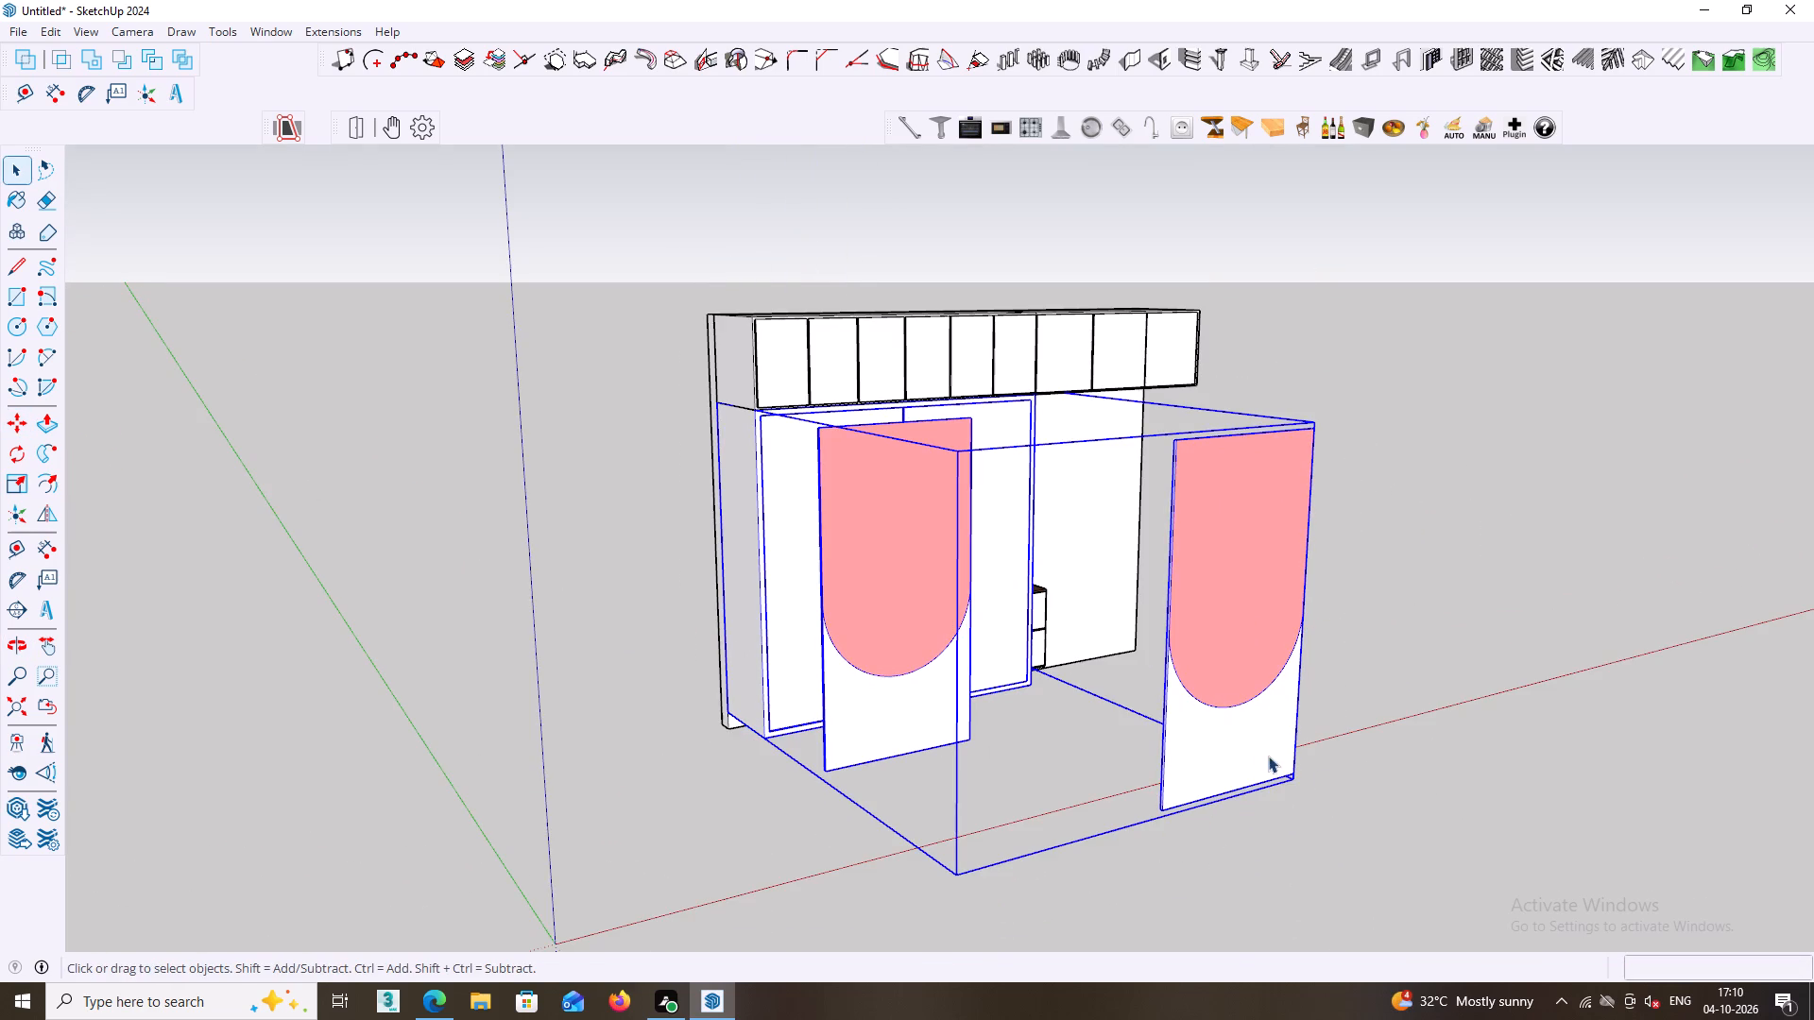
click(1318, 772)
double_click(1176, 738)
click(1187, 738)
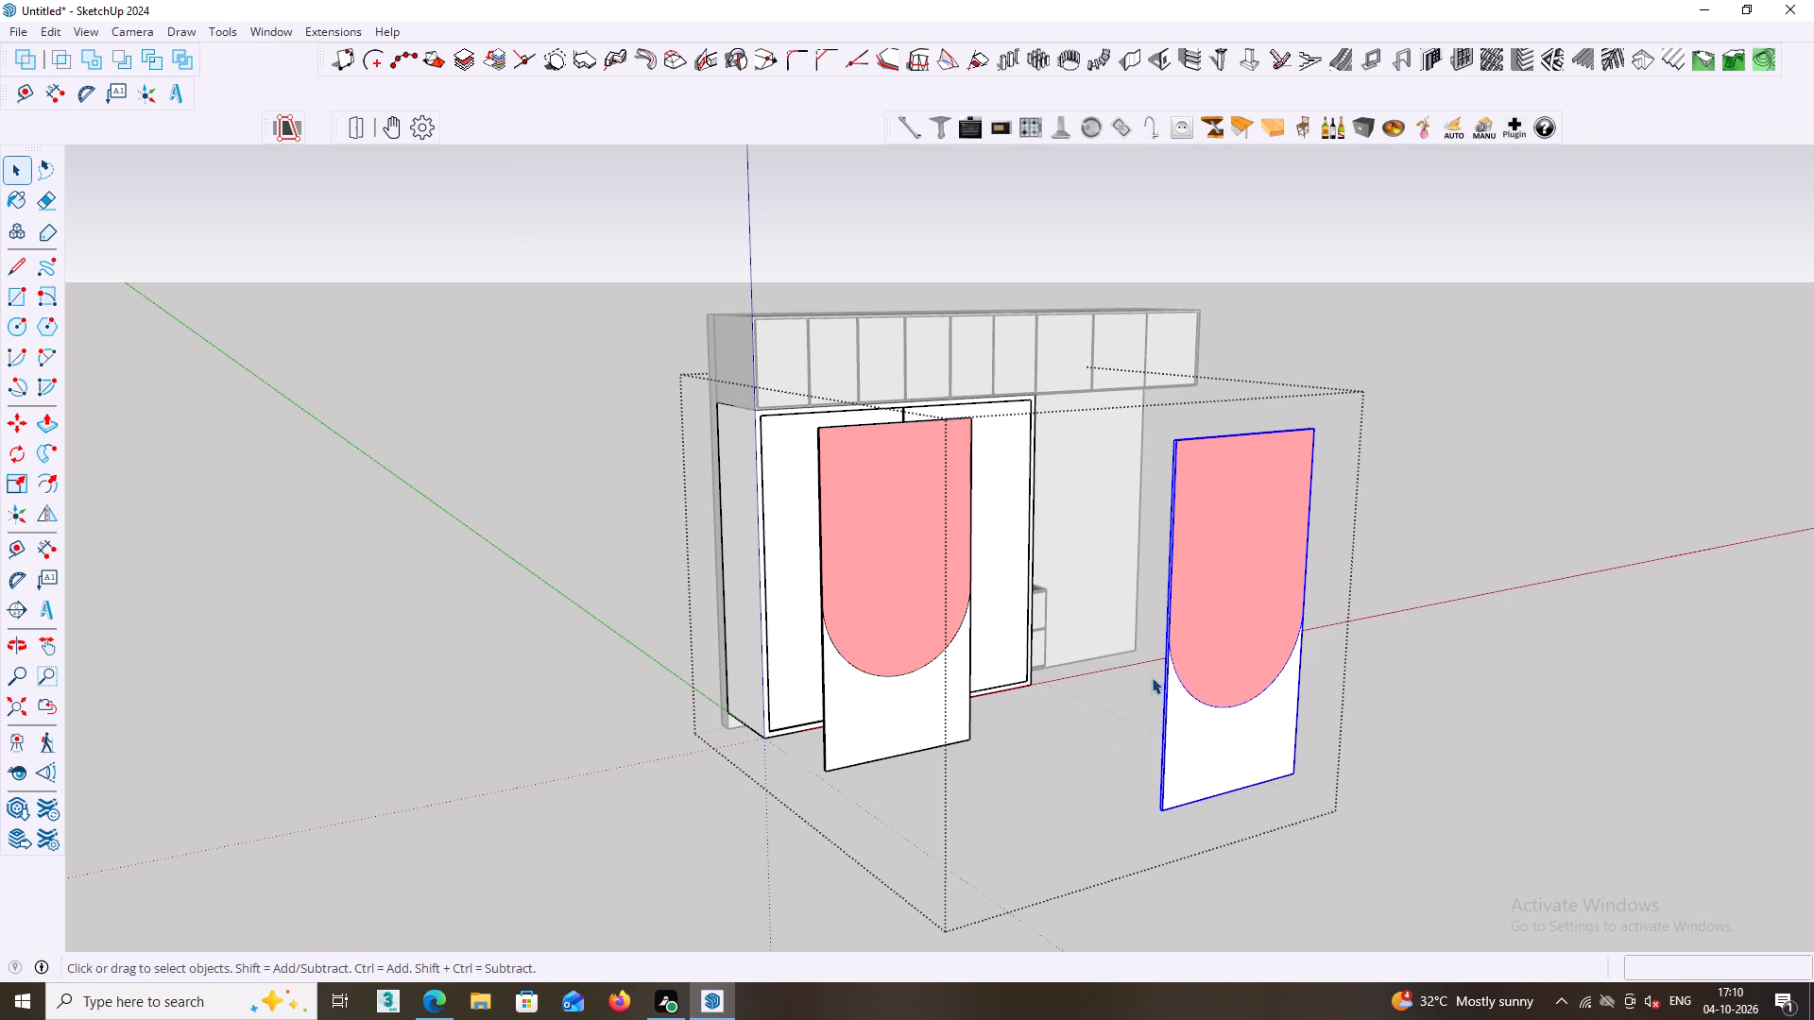
click(56, 517)
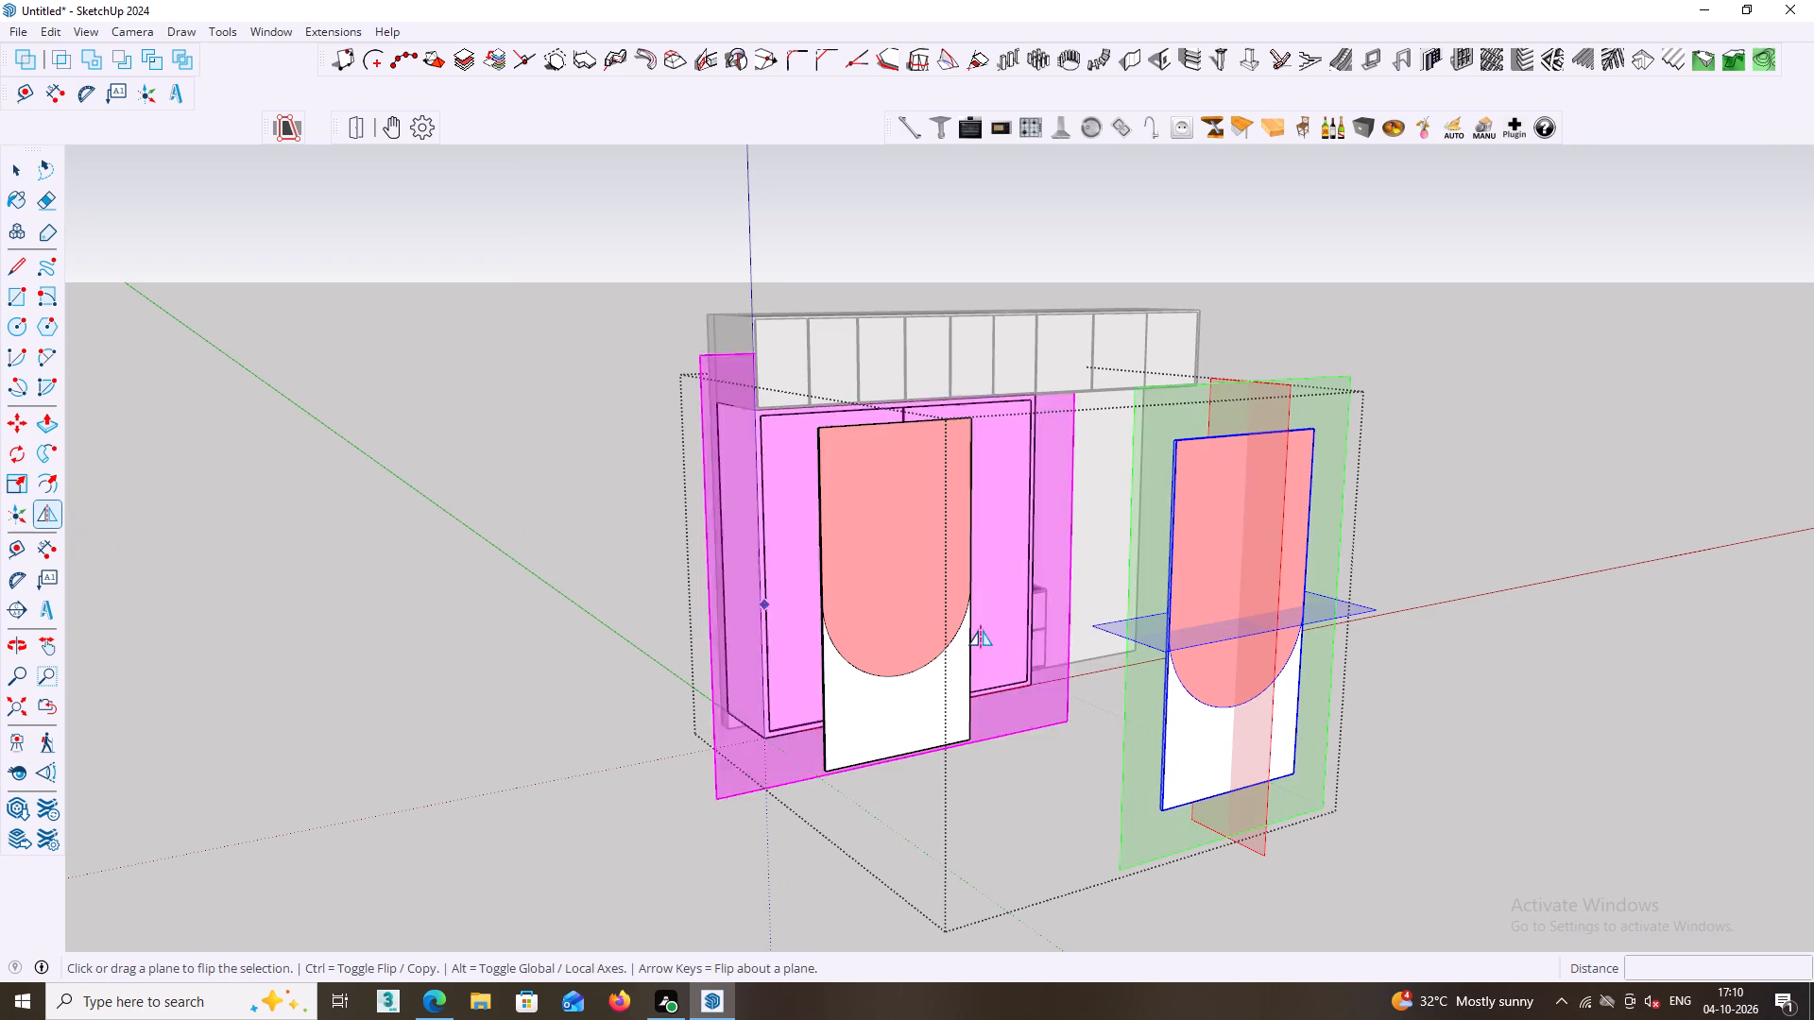
click(1163, 648)
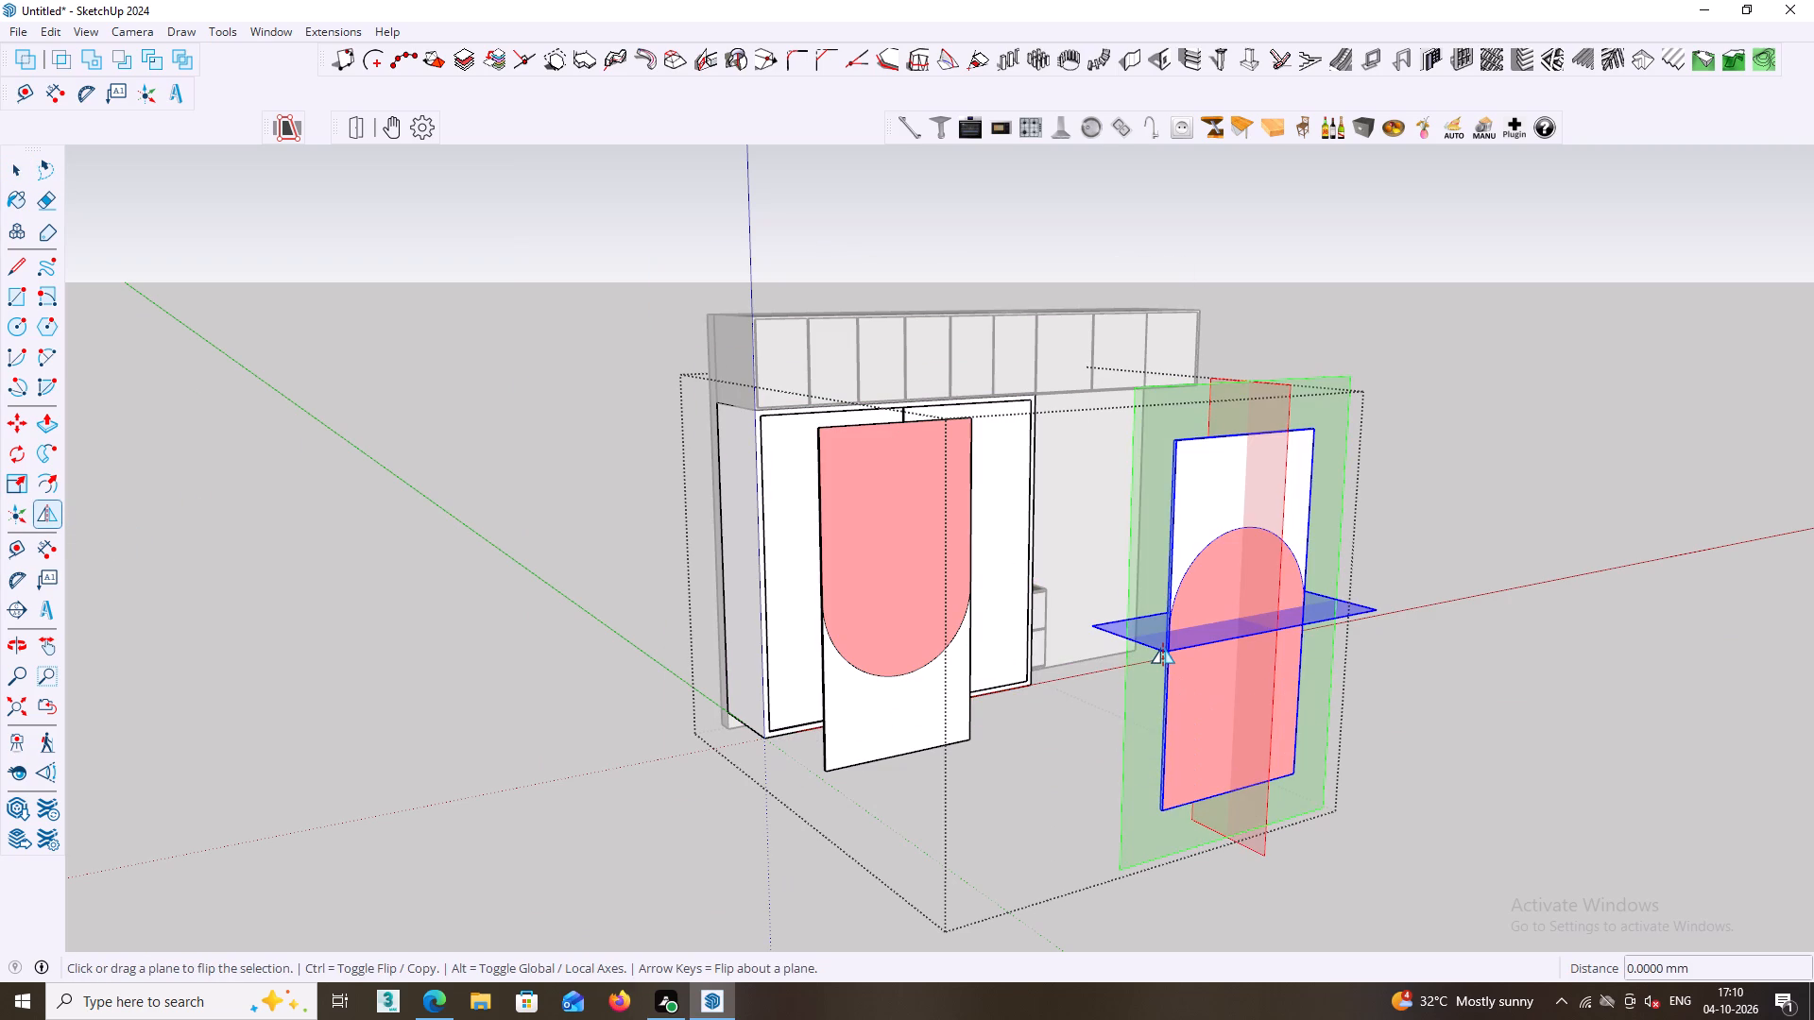
key(space)
click(1483, 601)
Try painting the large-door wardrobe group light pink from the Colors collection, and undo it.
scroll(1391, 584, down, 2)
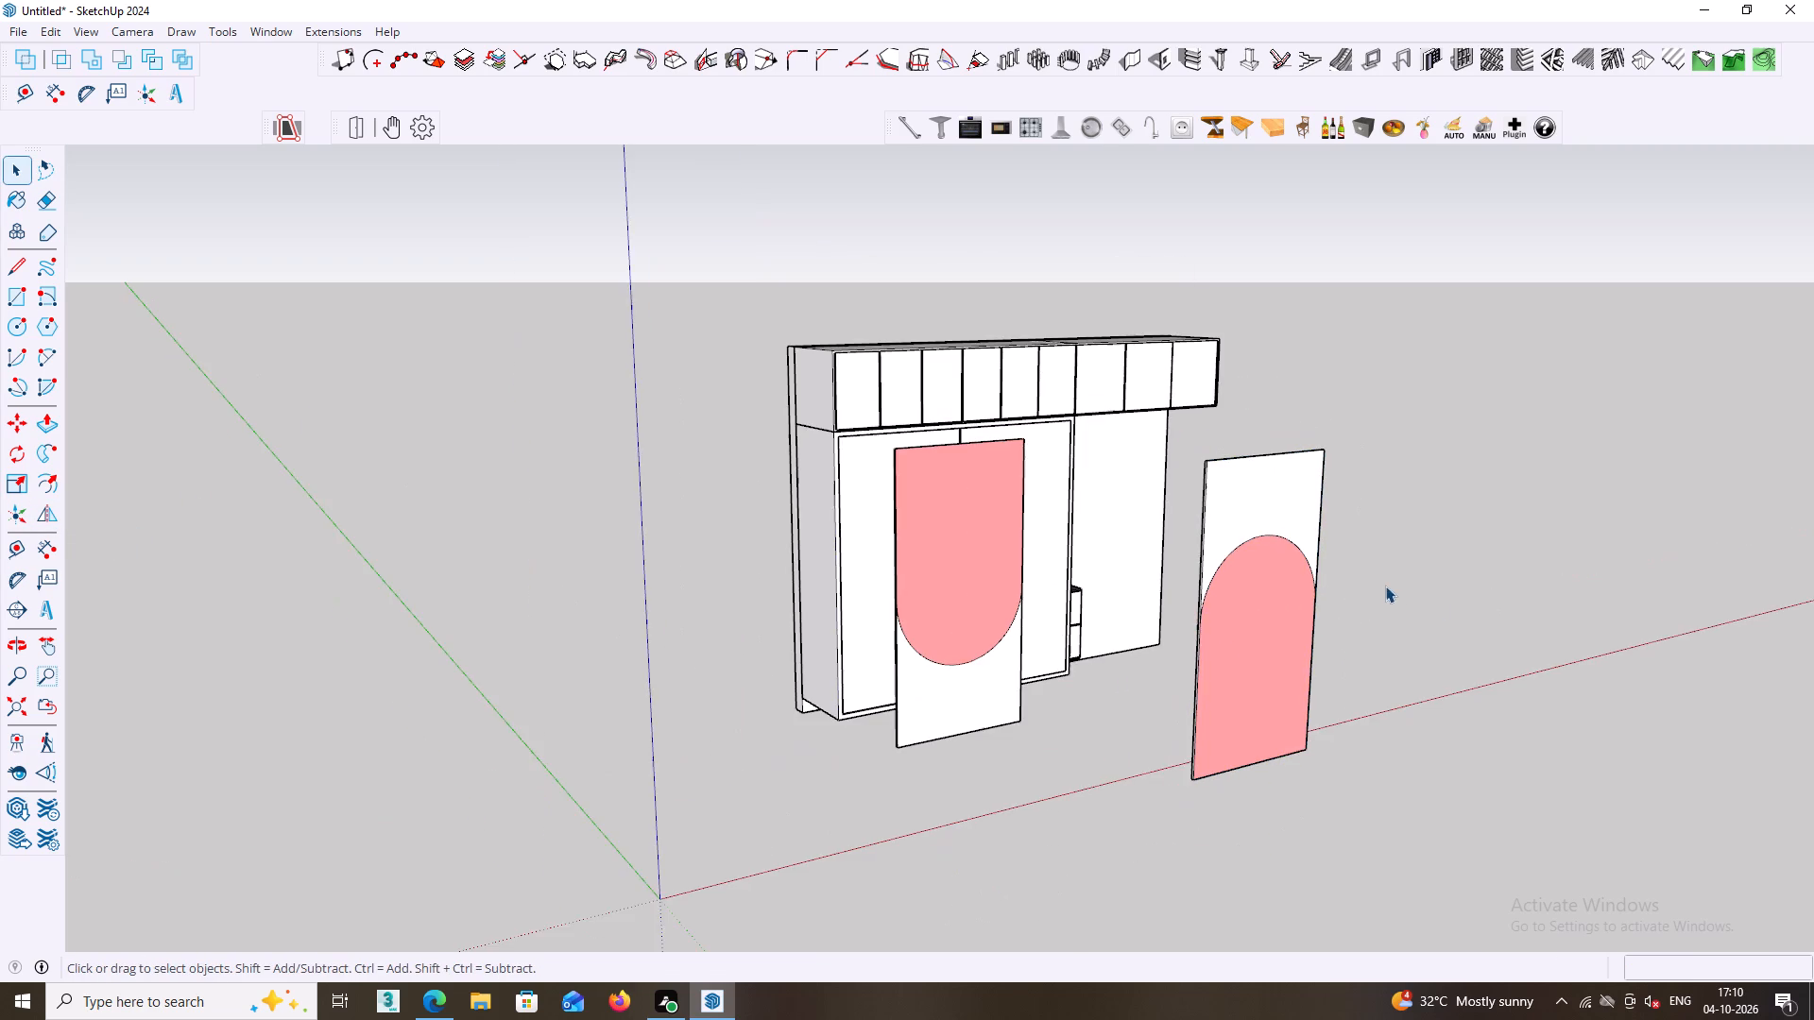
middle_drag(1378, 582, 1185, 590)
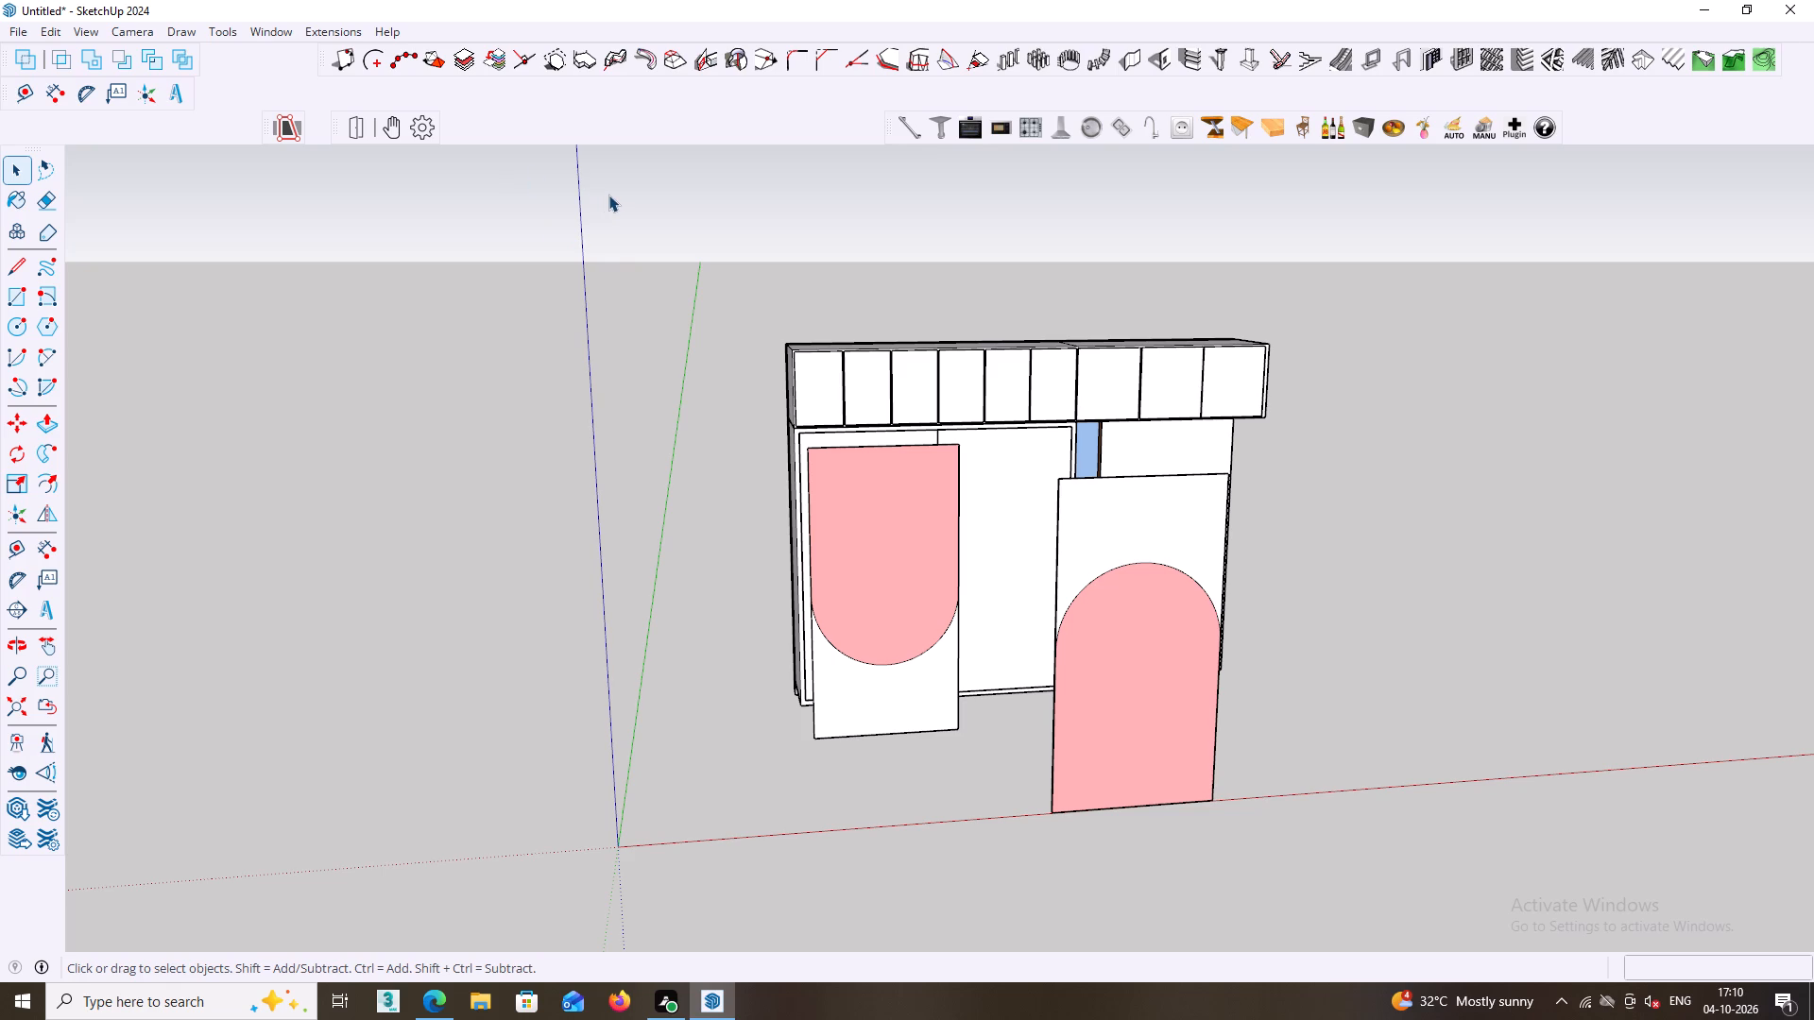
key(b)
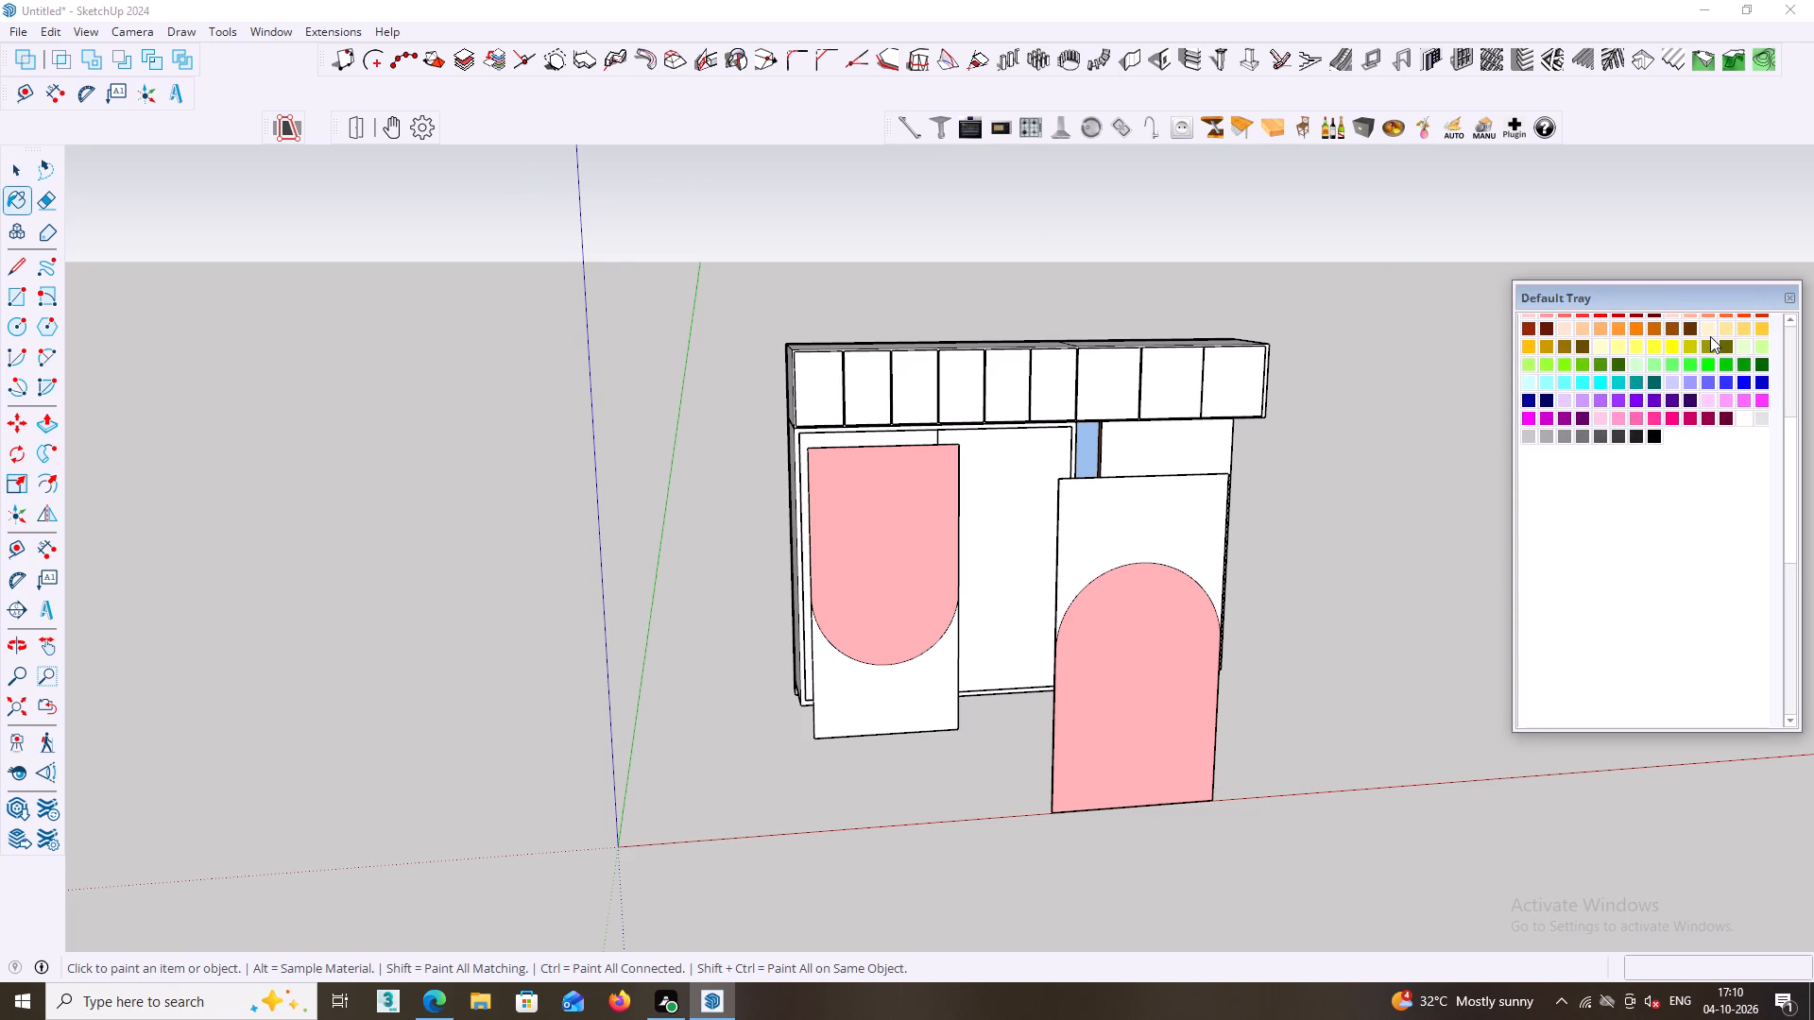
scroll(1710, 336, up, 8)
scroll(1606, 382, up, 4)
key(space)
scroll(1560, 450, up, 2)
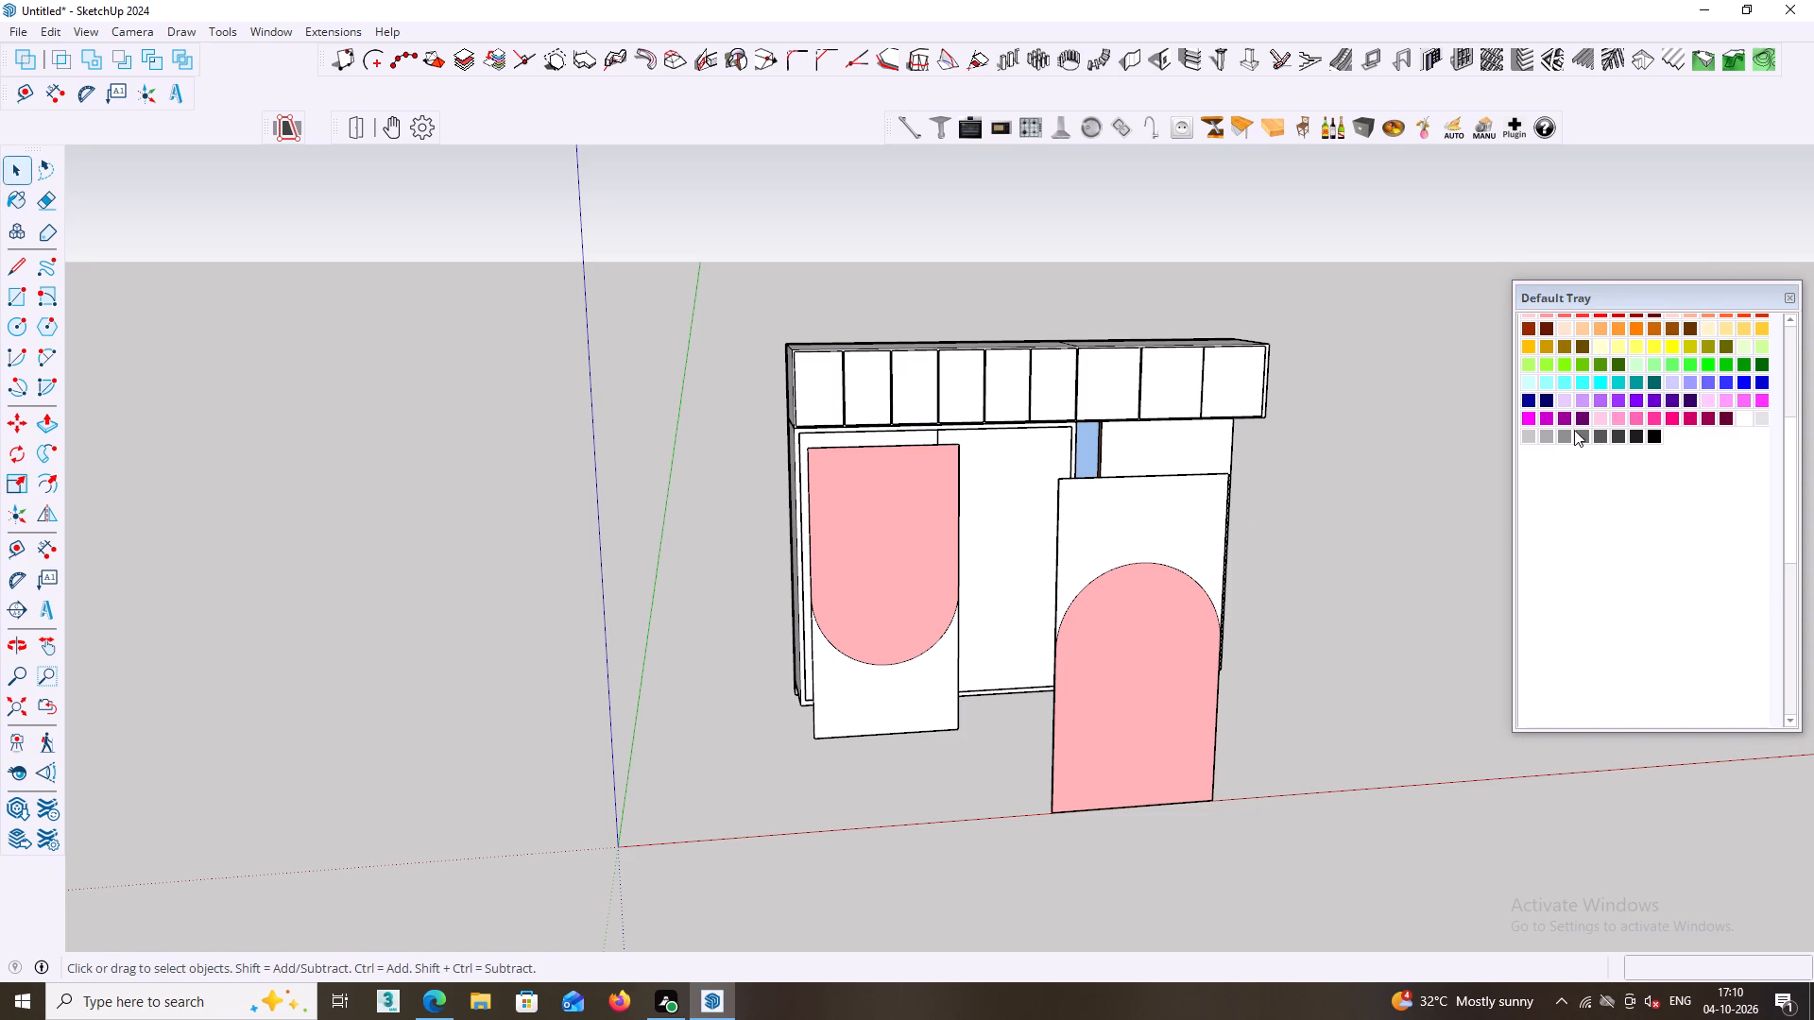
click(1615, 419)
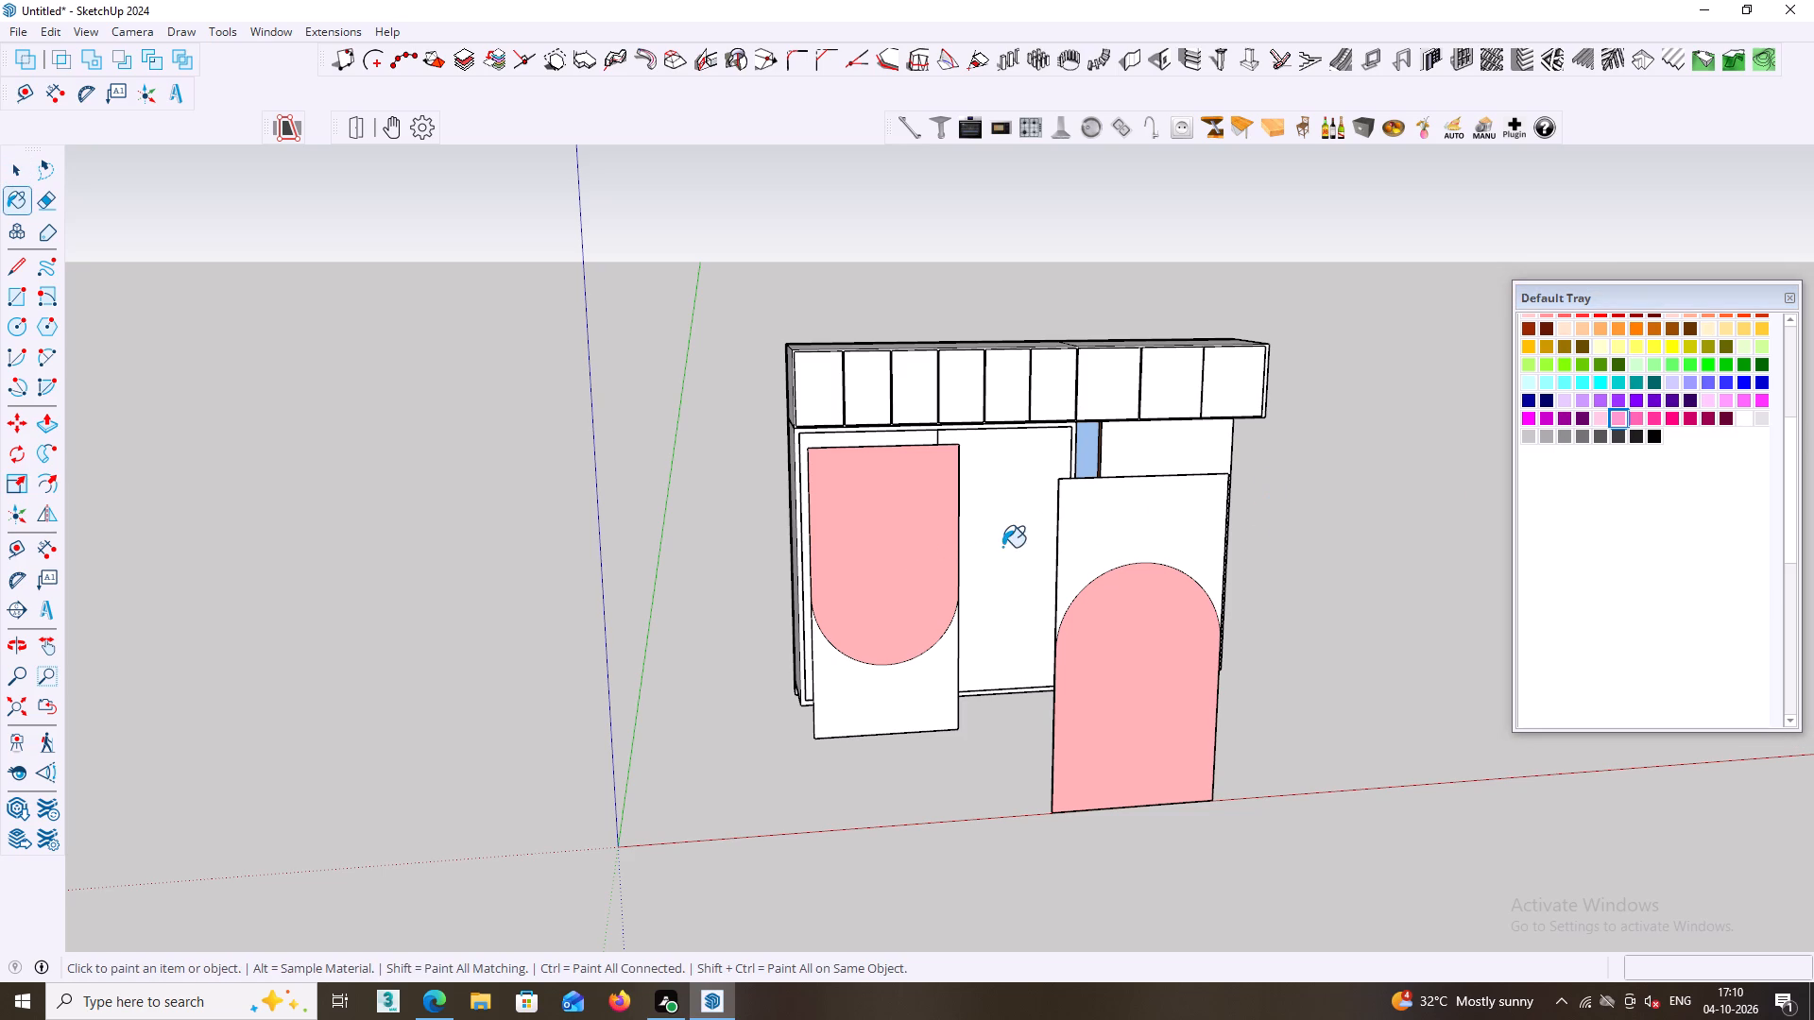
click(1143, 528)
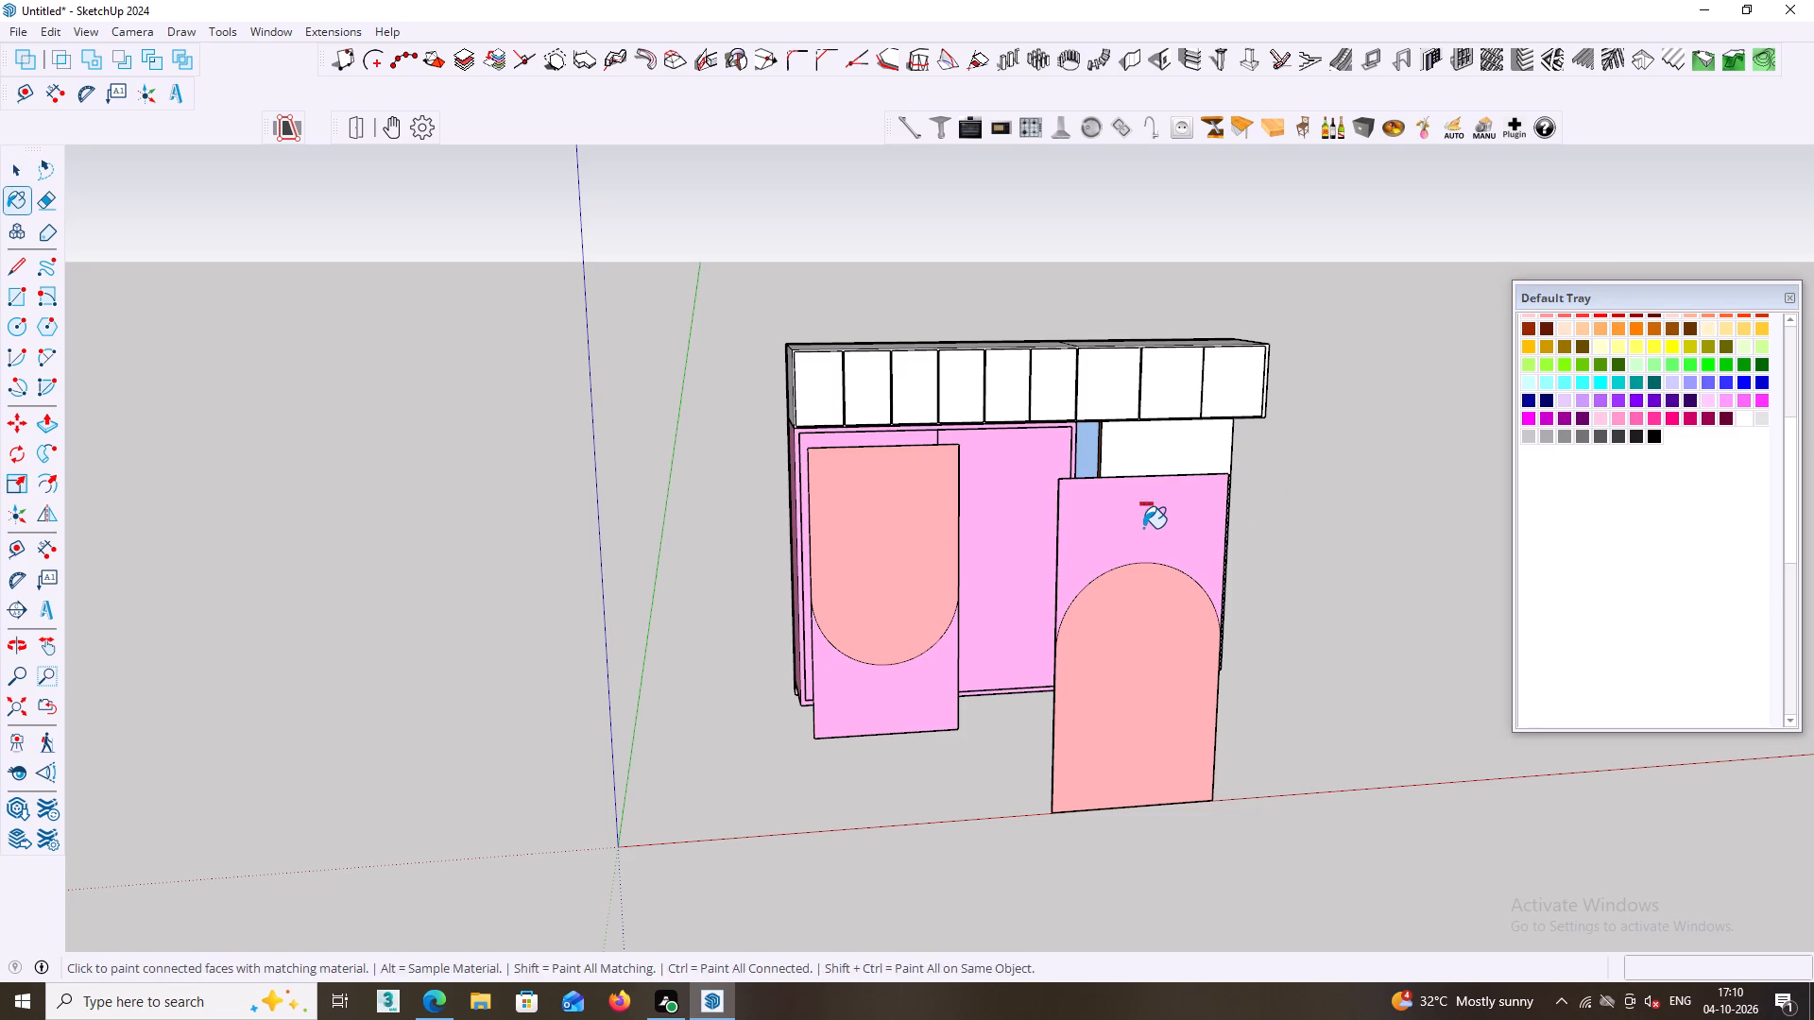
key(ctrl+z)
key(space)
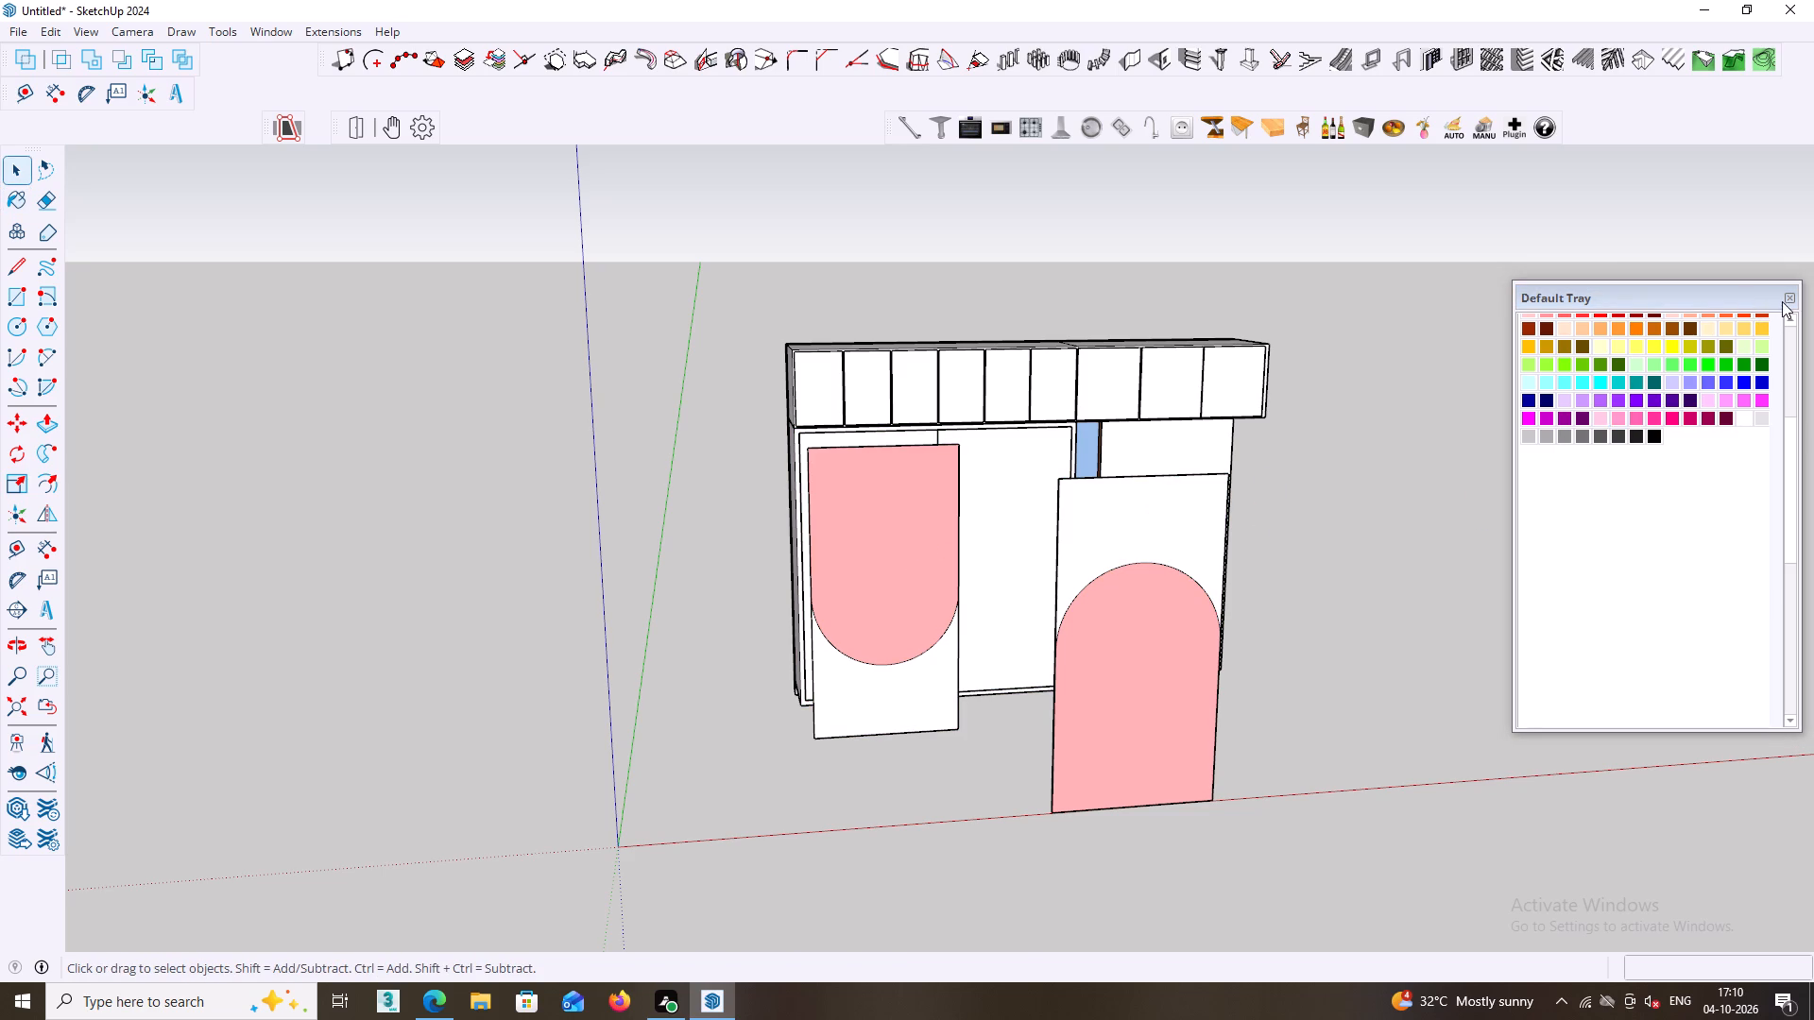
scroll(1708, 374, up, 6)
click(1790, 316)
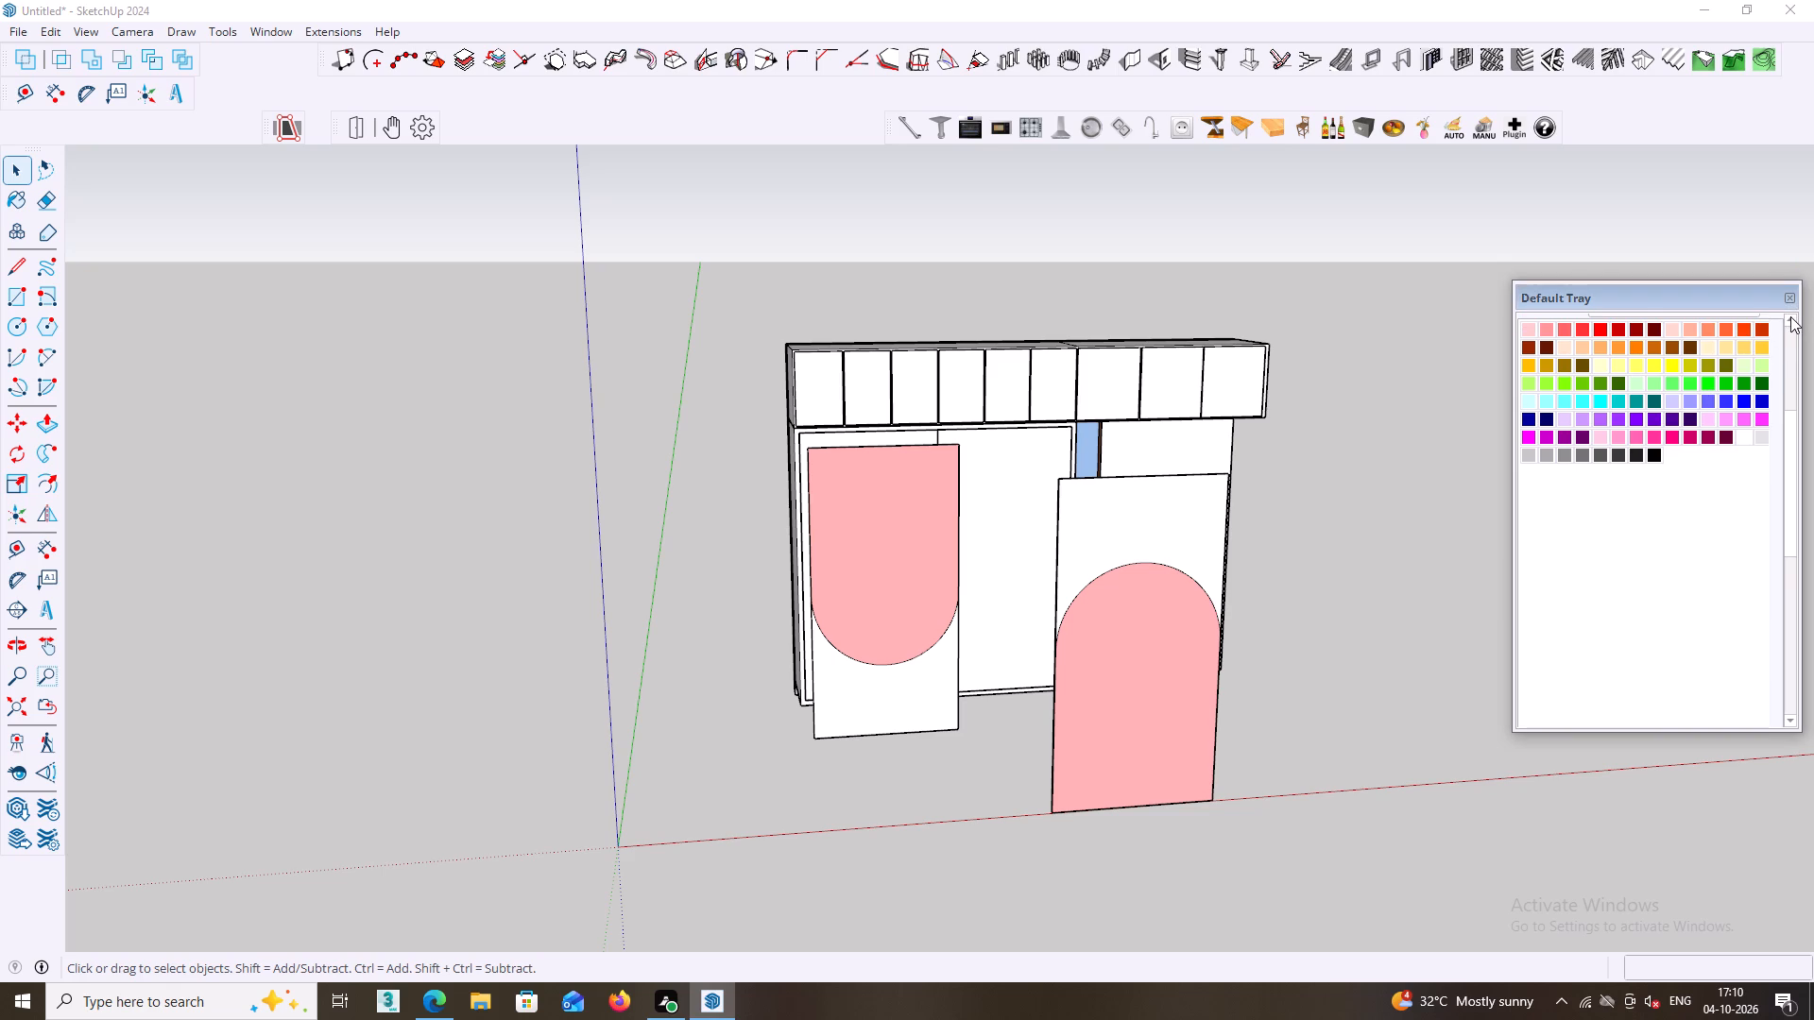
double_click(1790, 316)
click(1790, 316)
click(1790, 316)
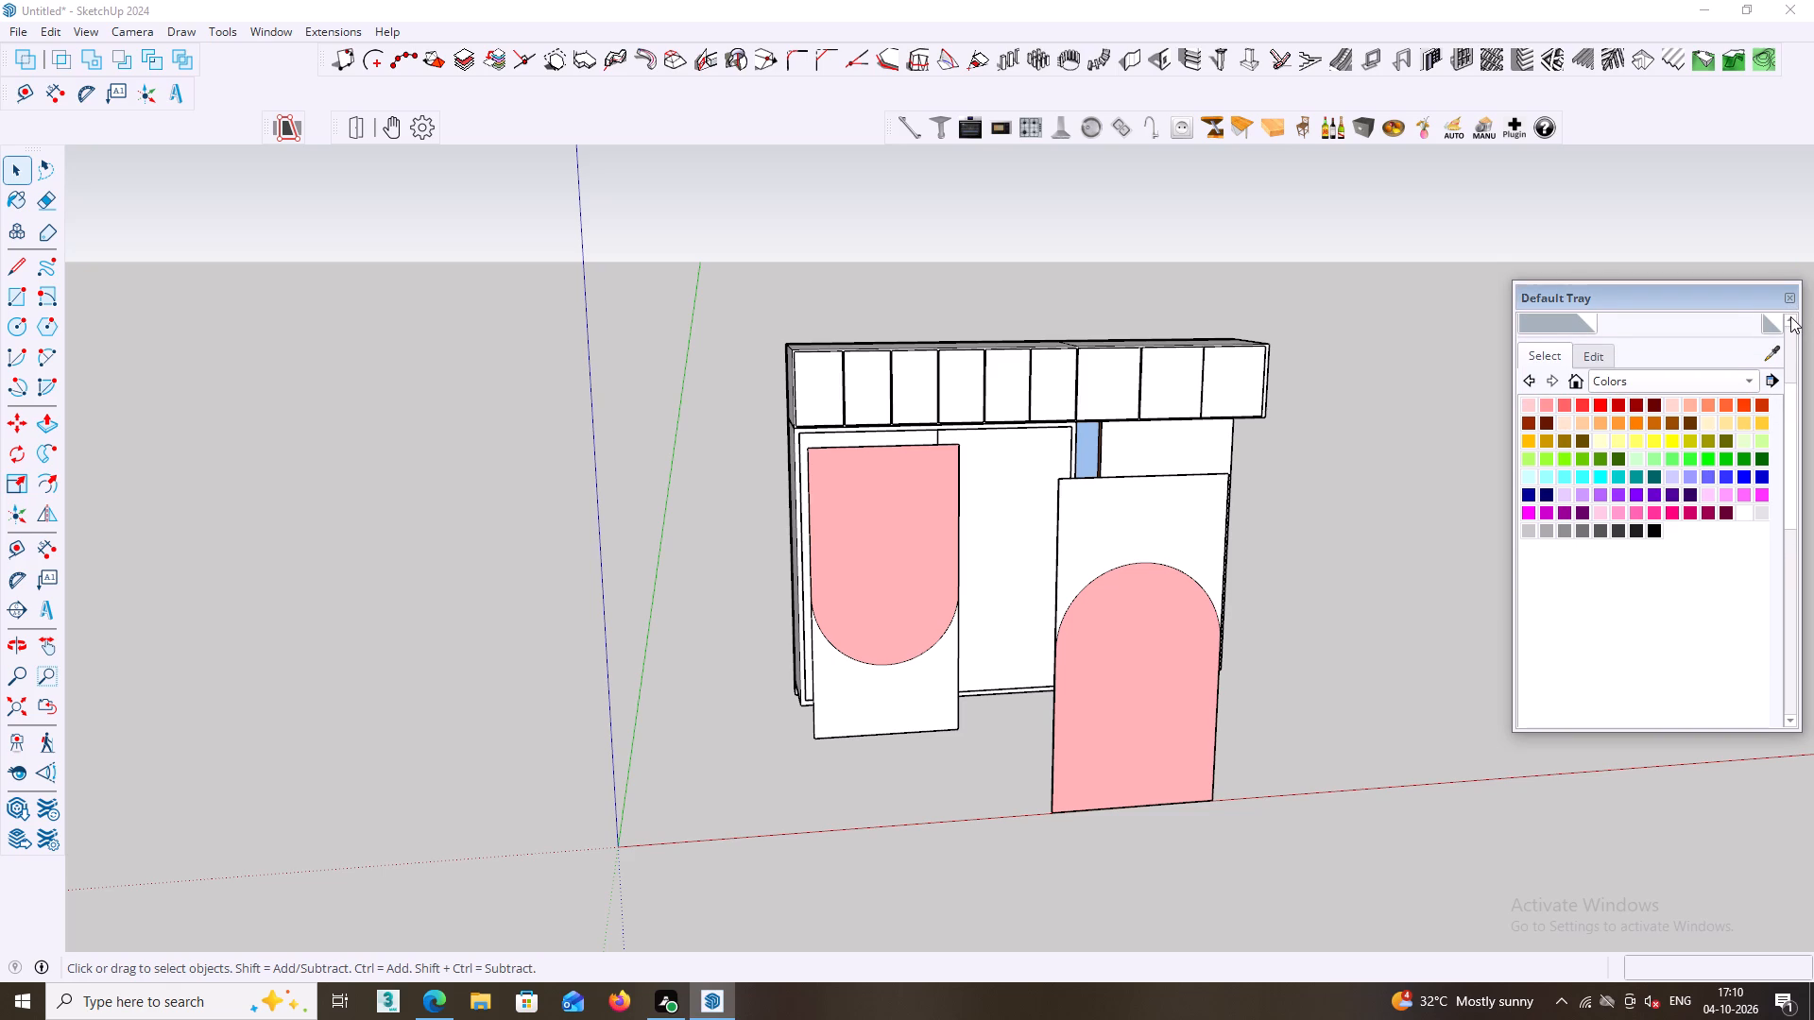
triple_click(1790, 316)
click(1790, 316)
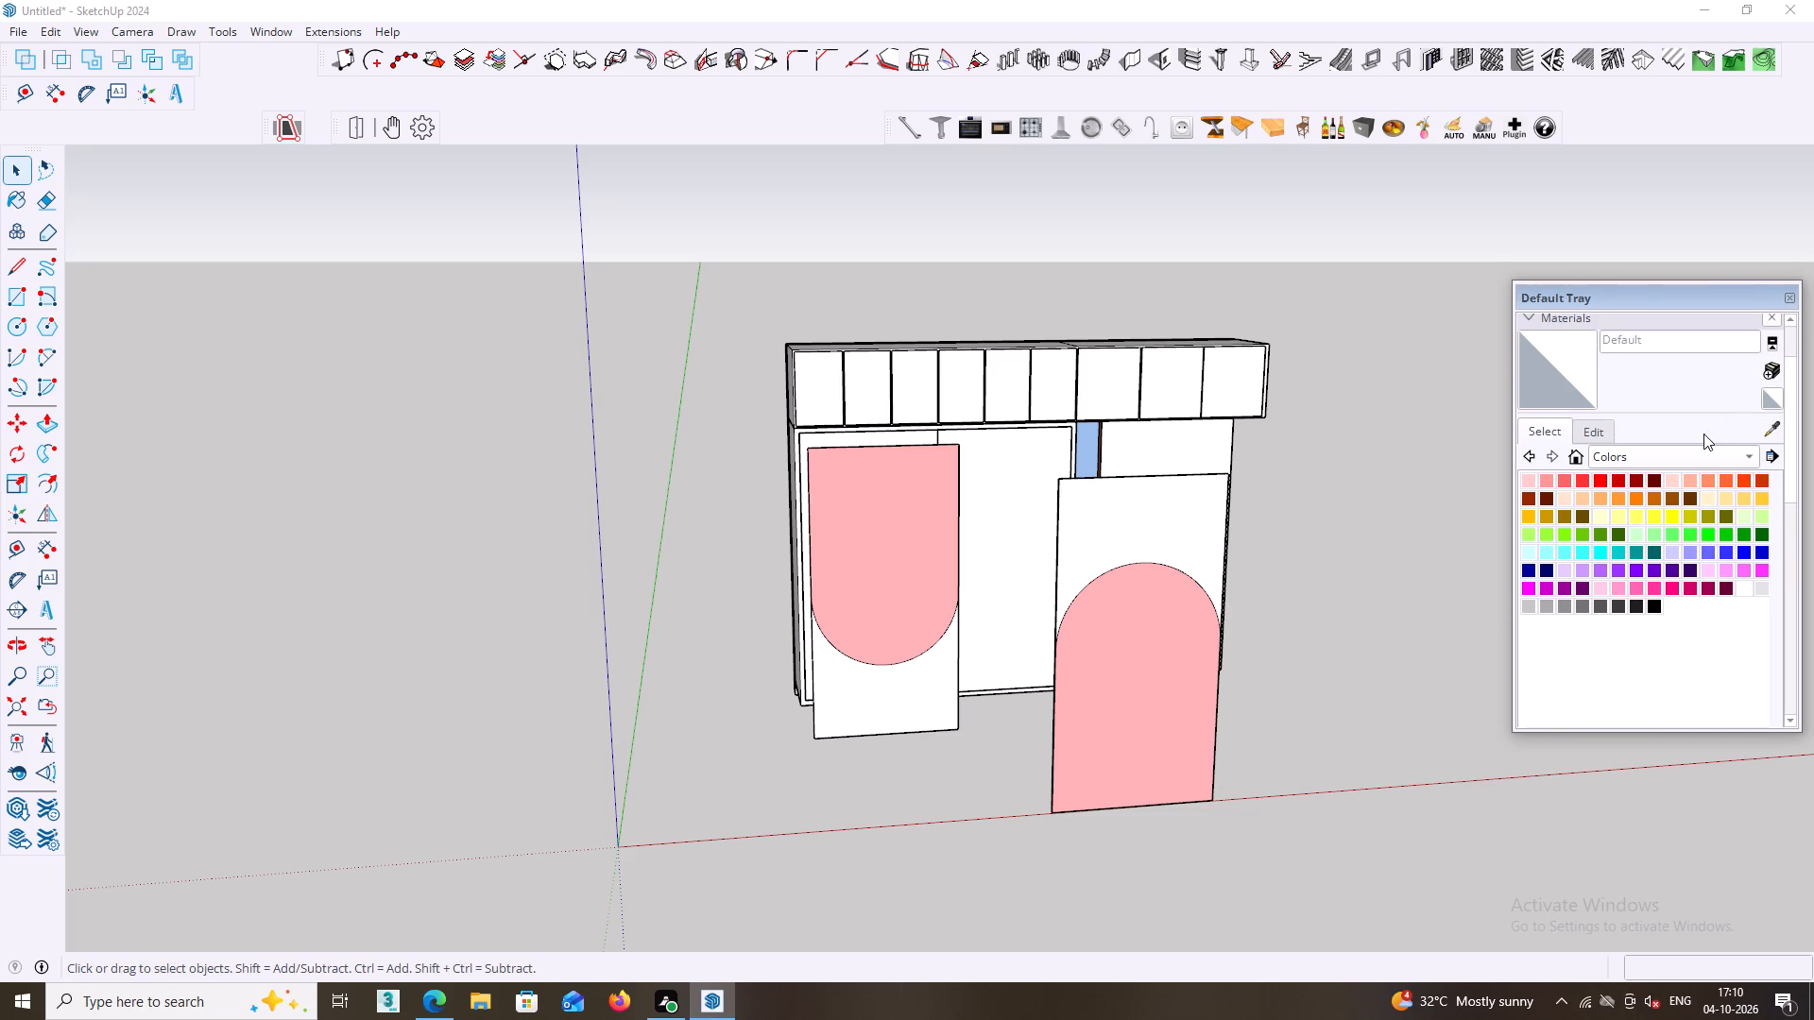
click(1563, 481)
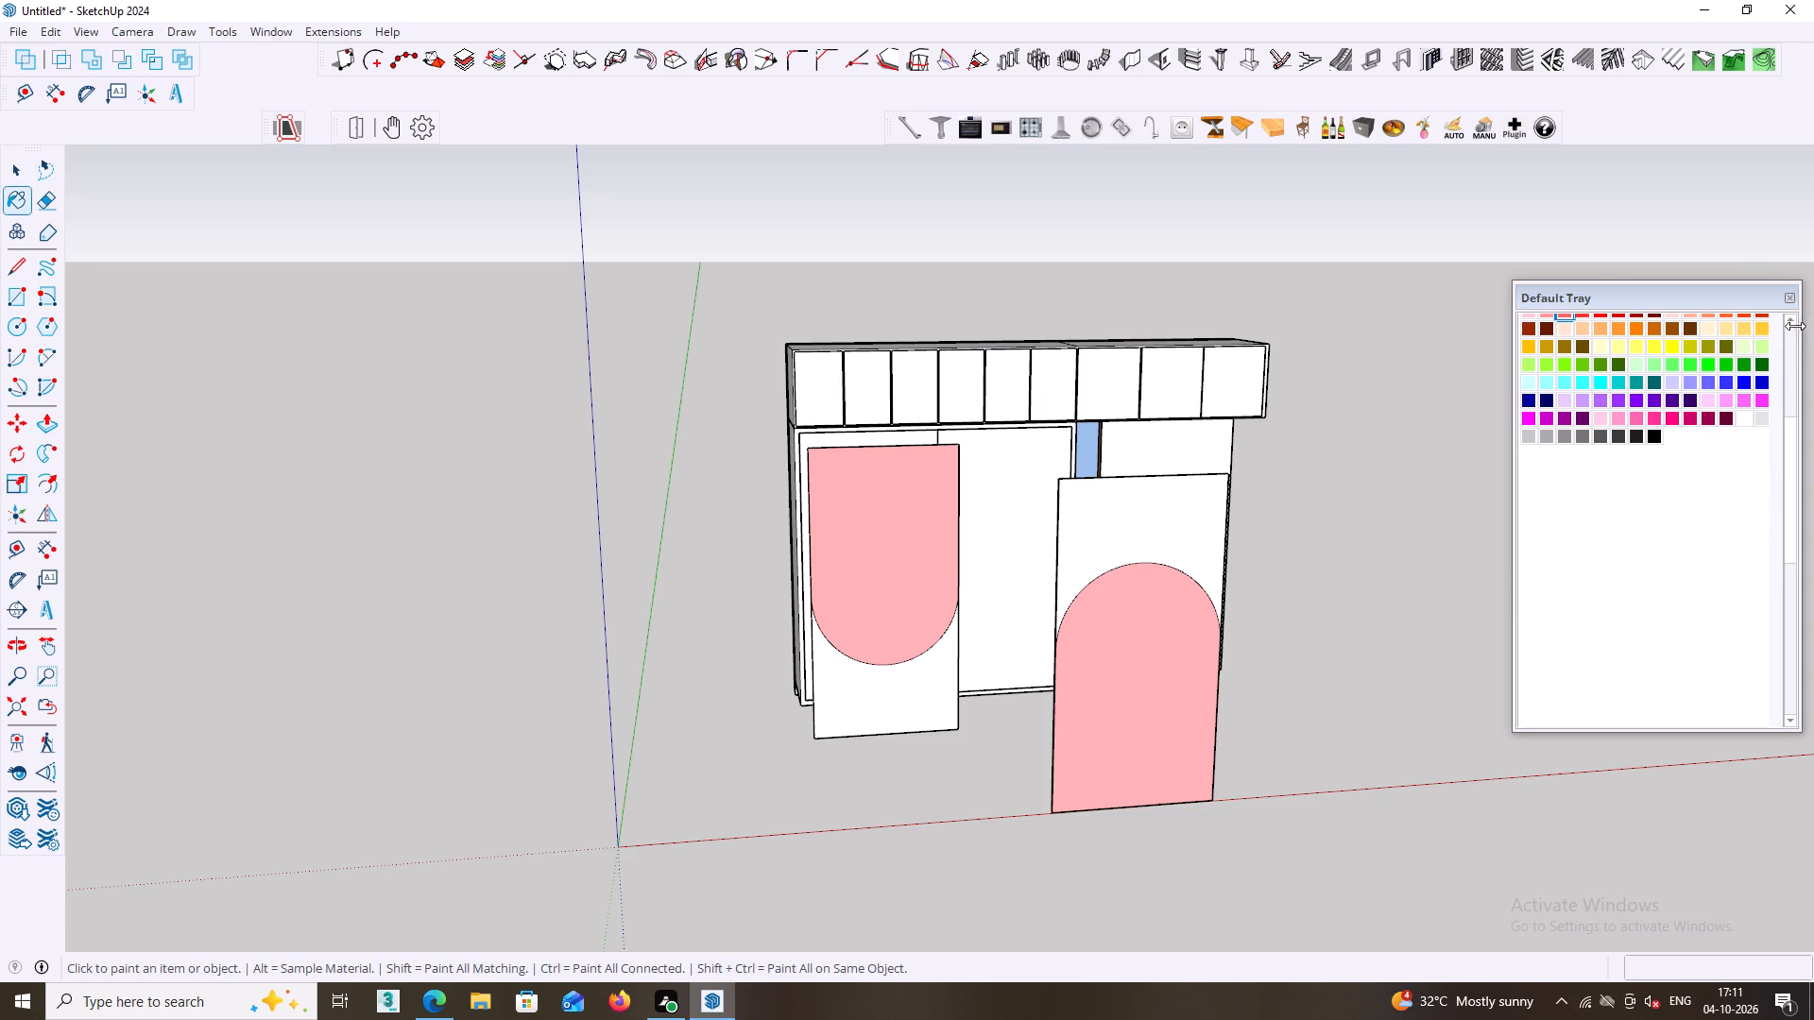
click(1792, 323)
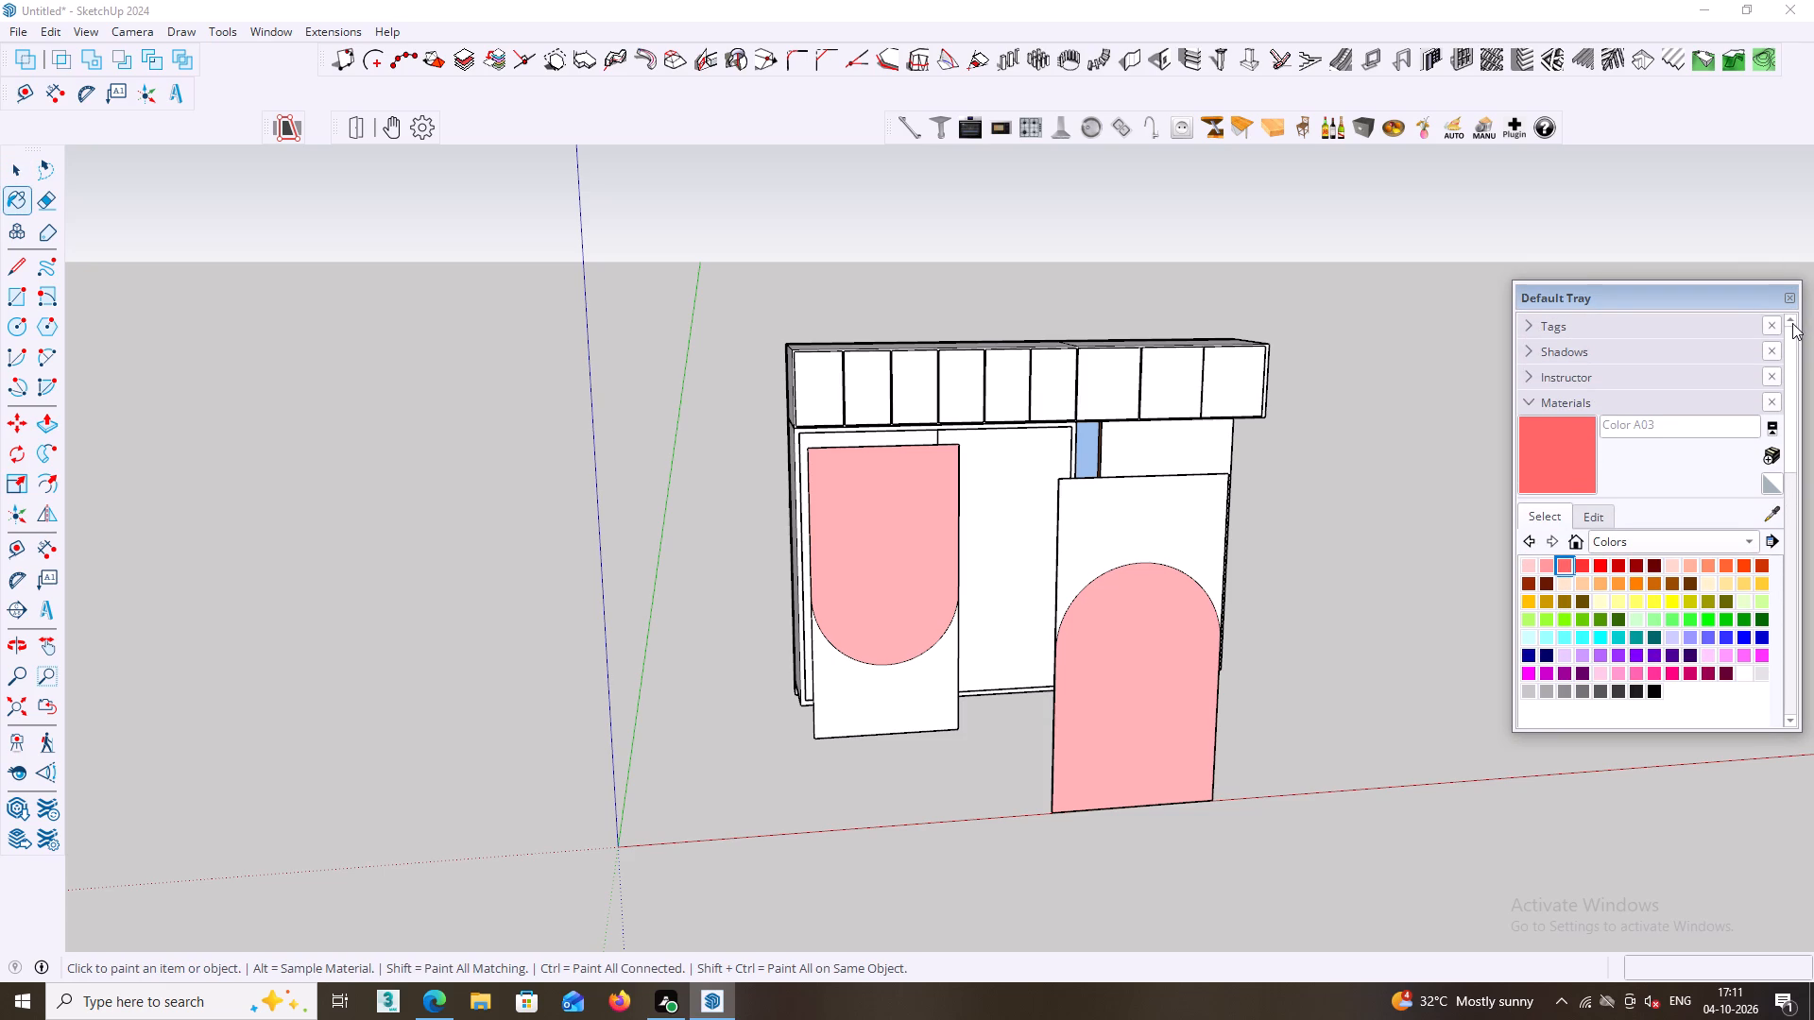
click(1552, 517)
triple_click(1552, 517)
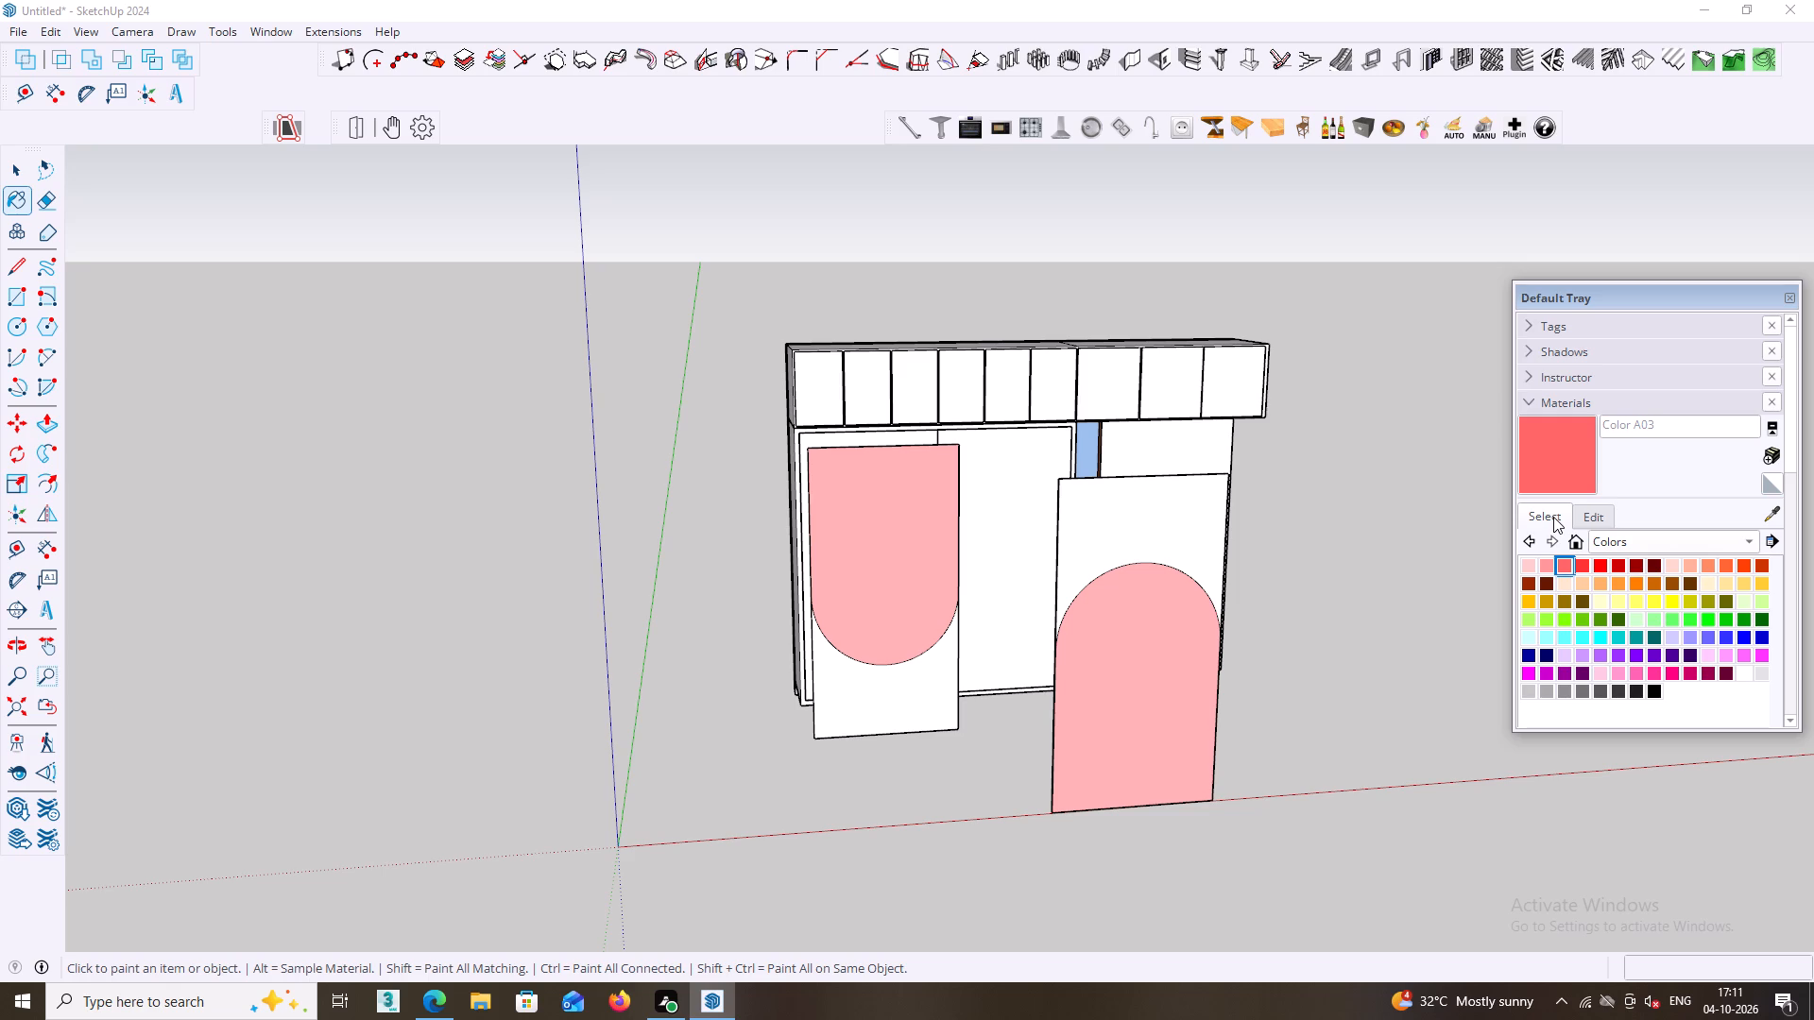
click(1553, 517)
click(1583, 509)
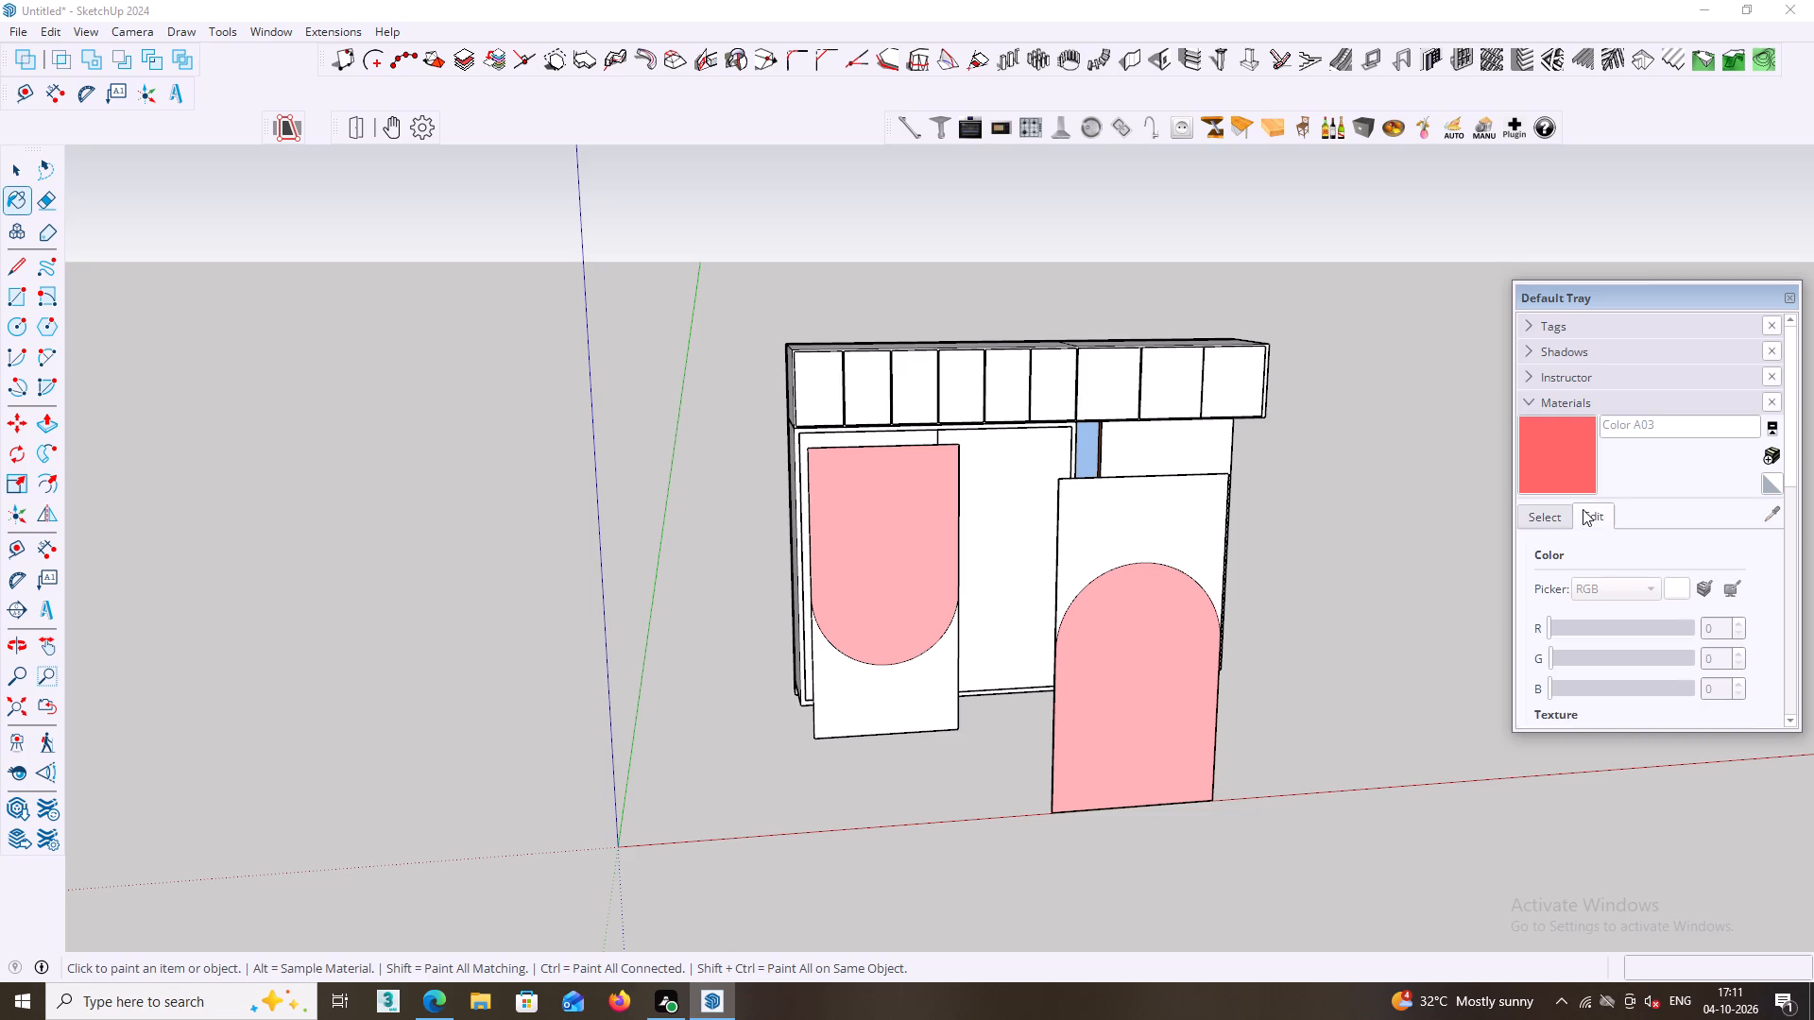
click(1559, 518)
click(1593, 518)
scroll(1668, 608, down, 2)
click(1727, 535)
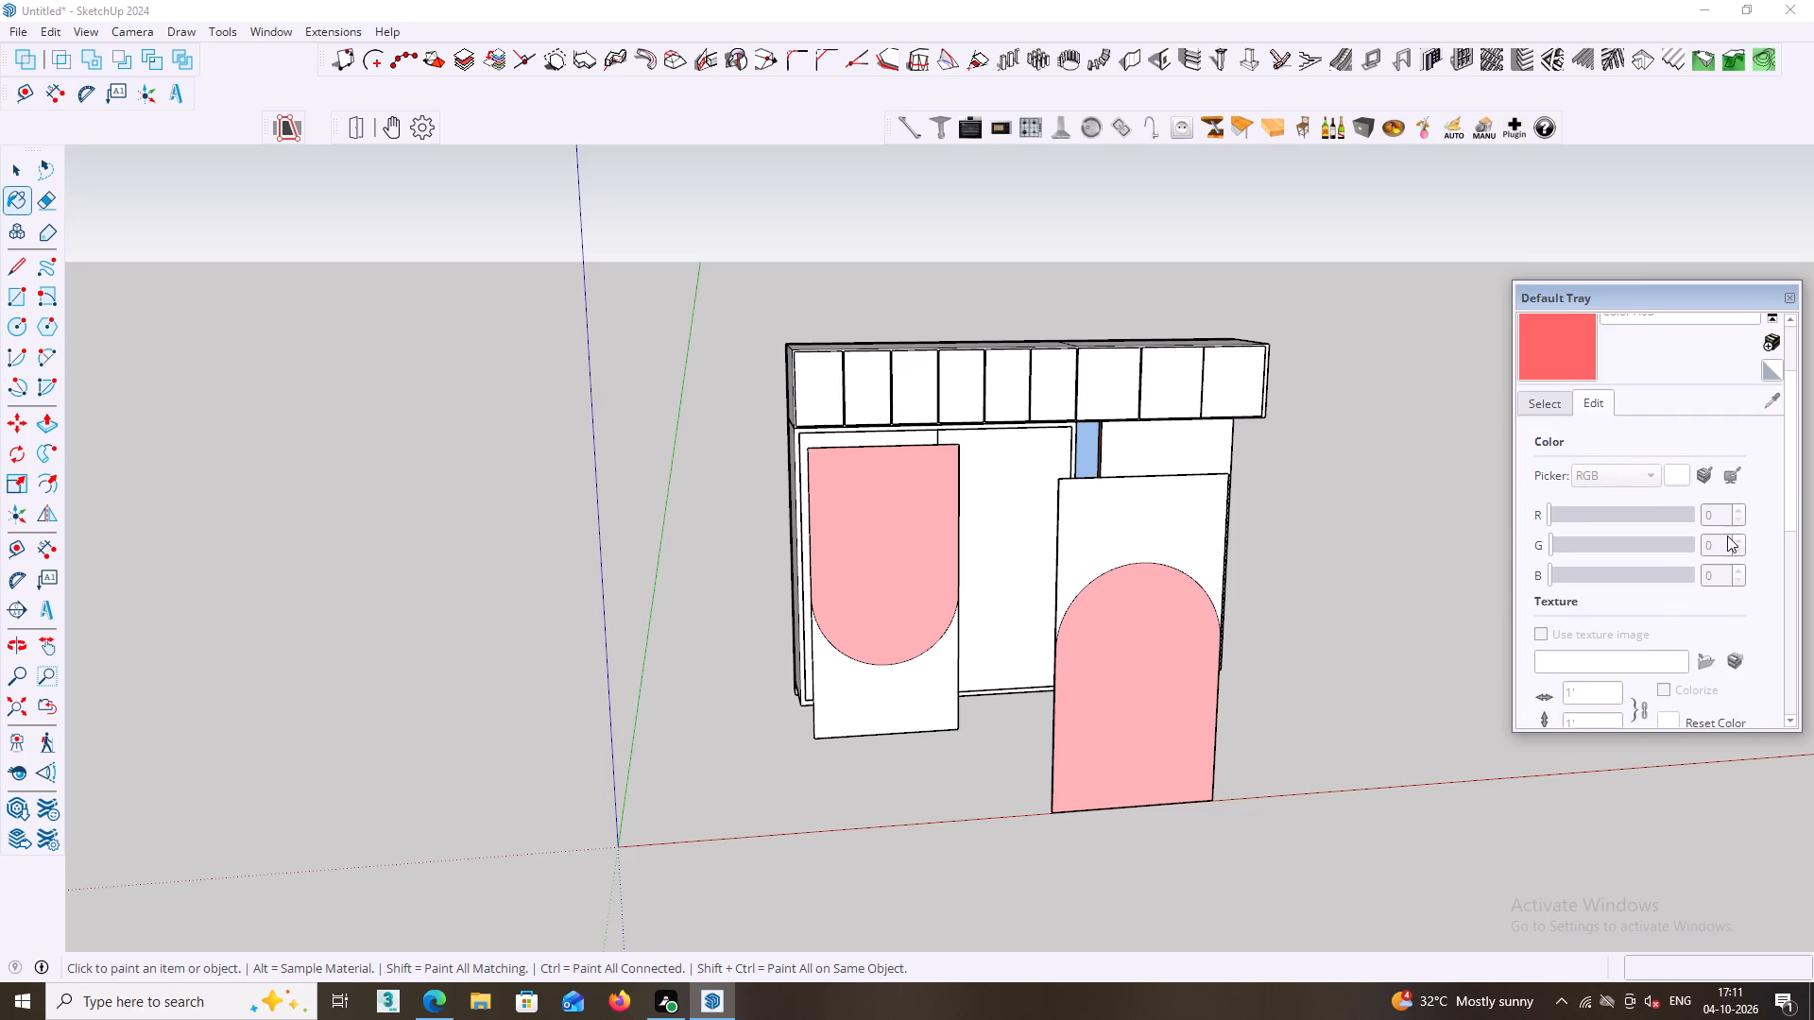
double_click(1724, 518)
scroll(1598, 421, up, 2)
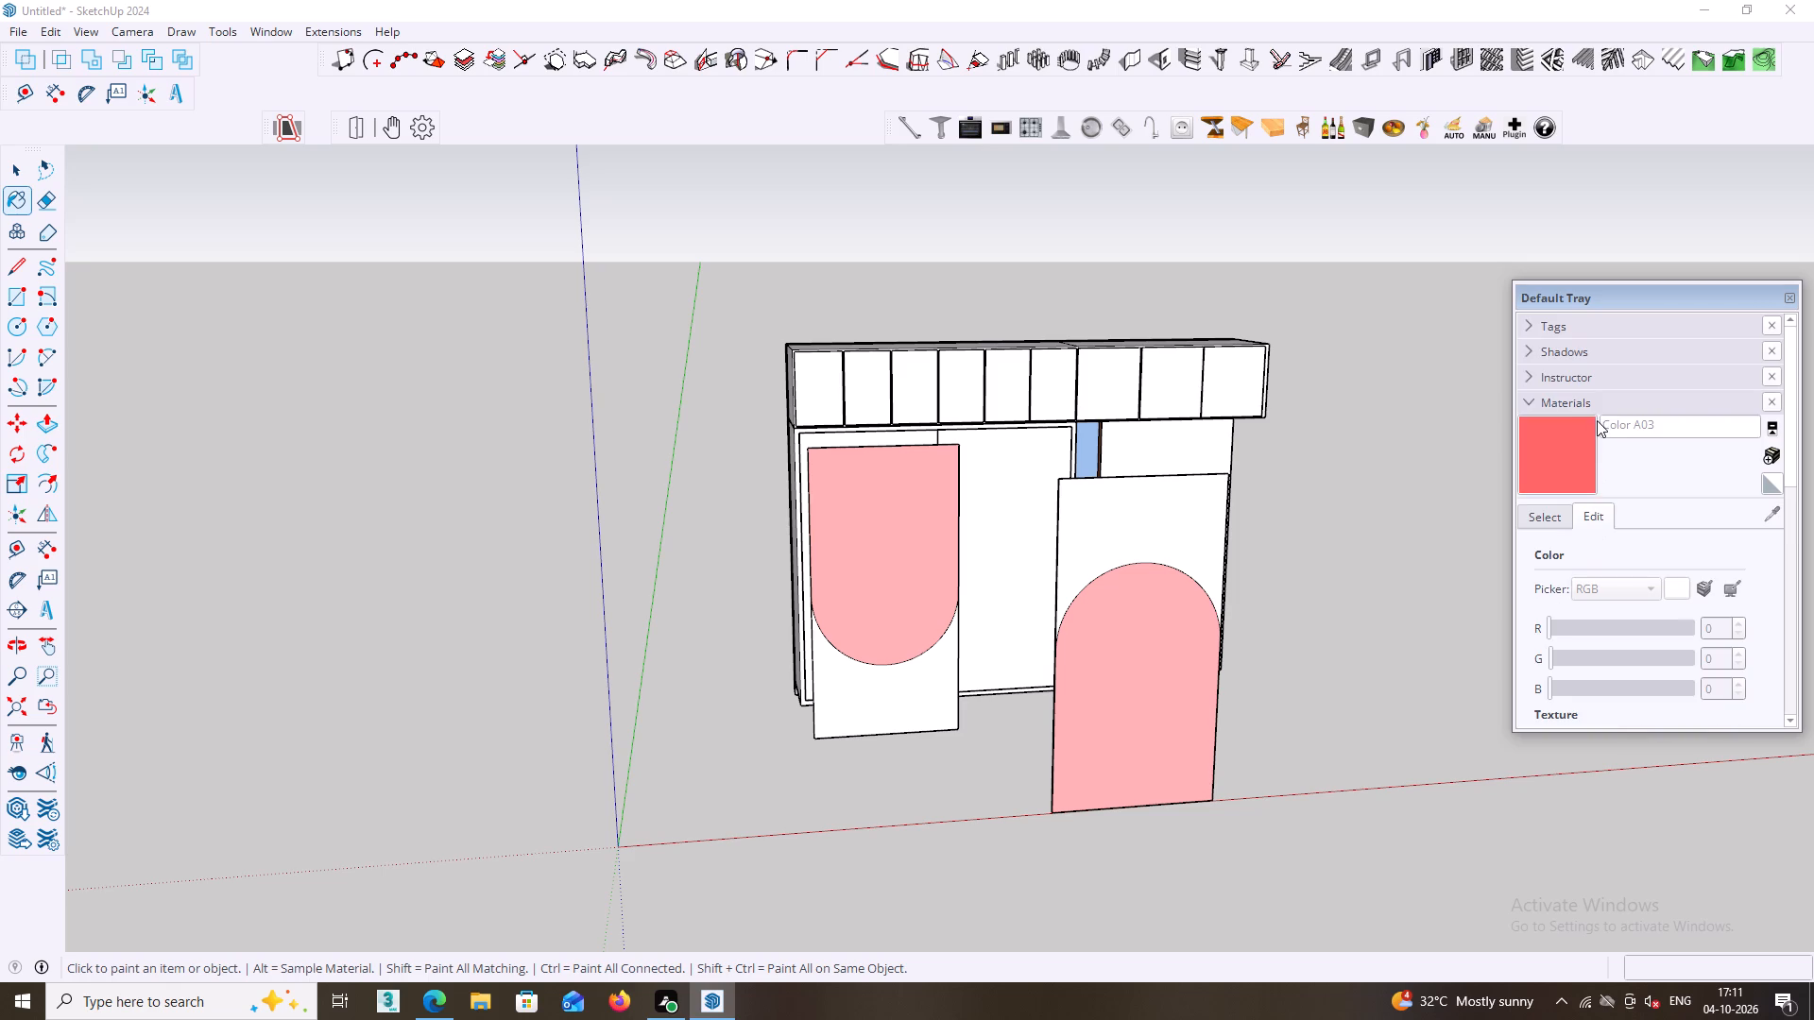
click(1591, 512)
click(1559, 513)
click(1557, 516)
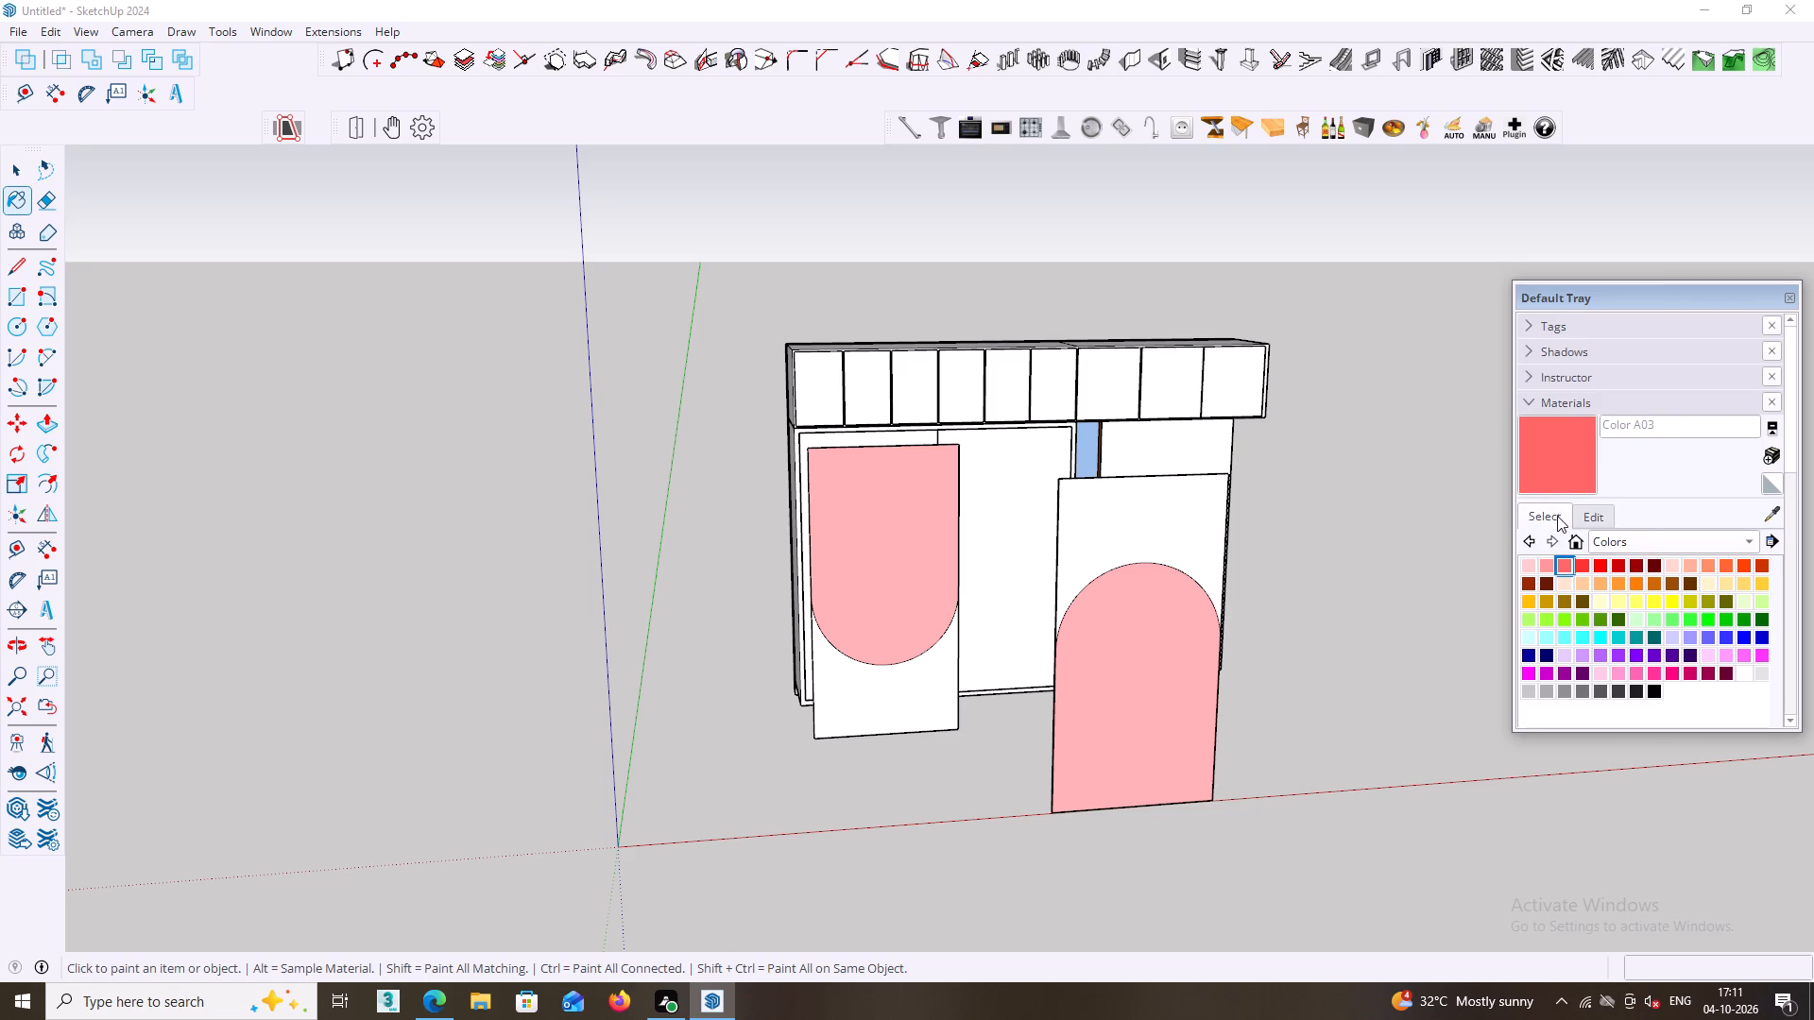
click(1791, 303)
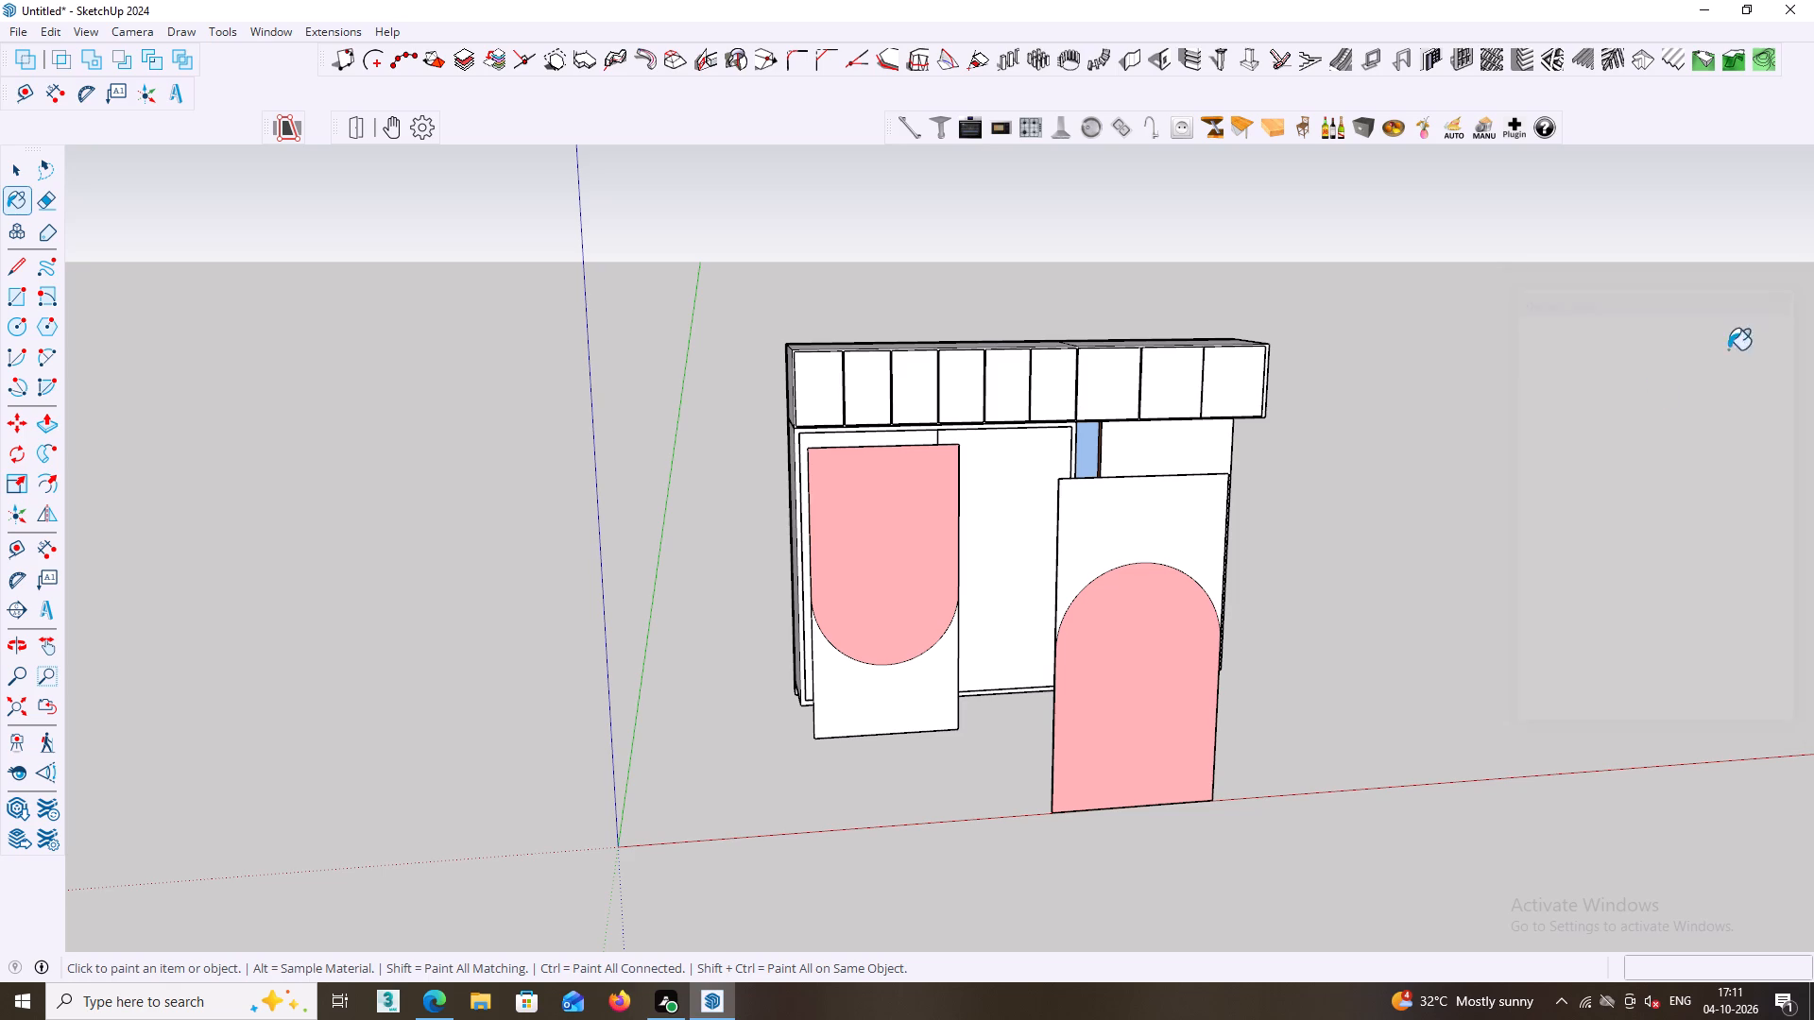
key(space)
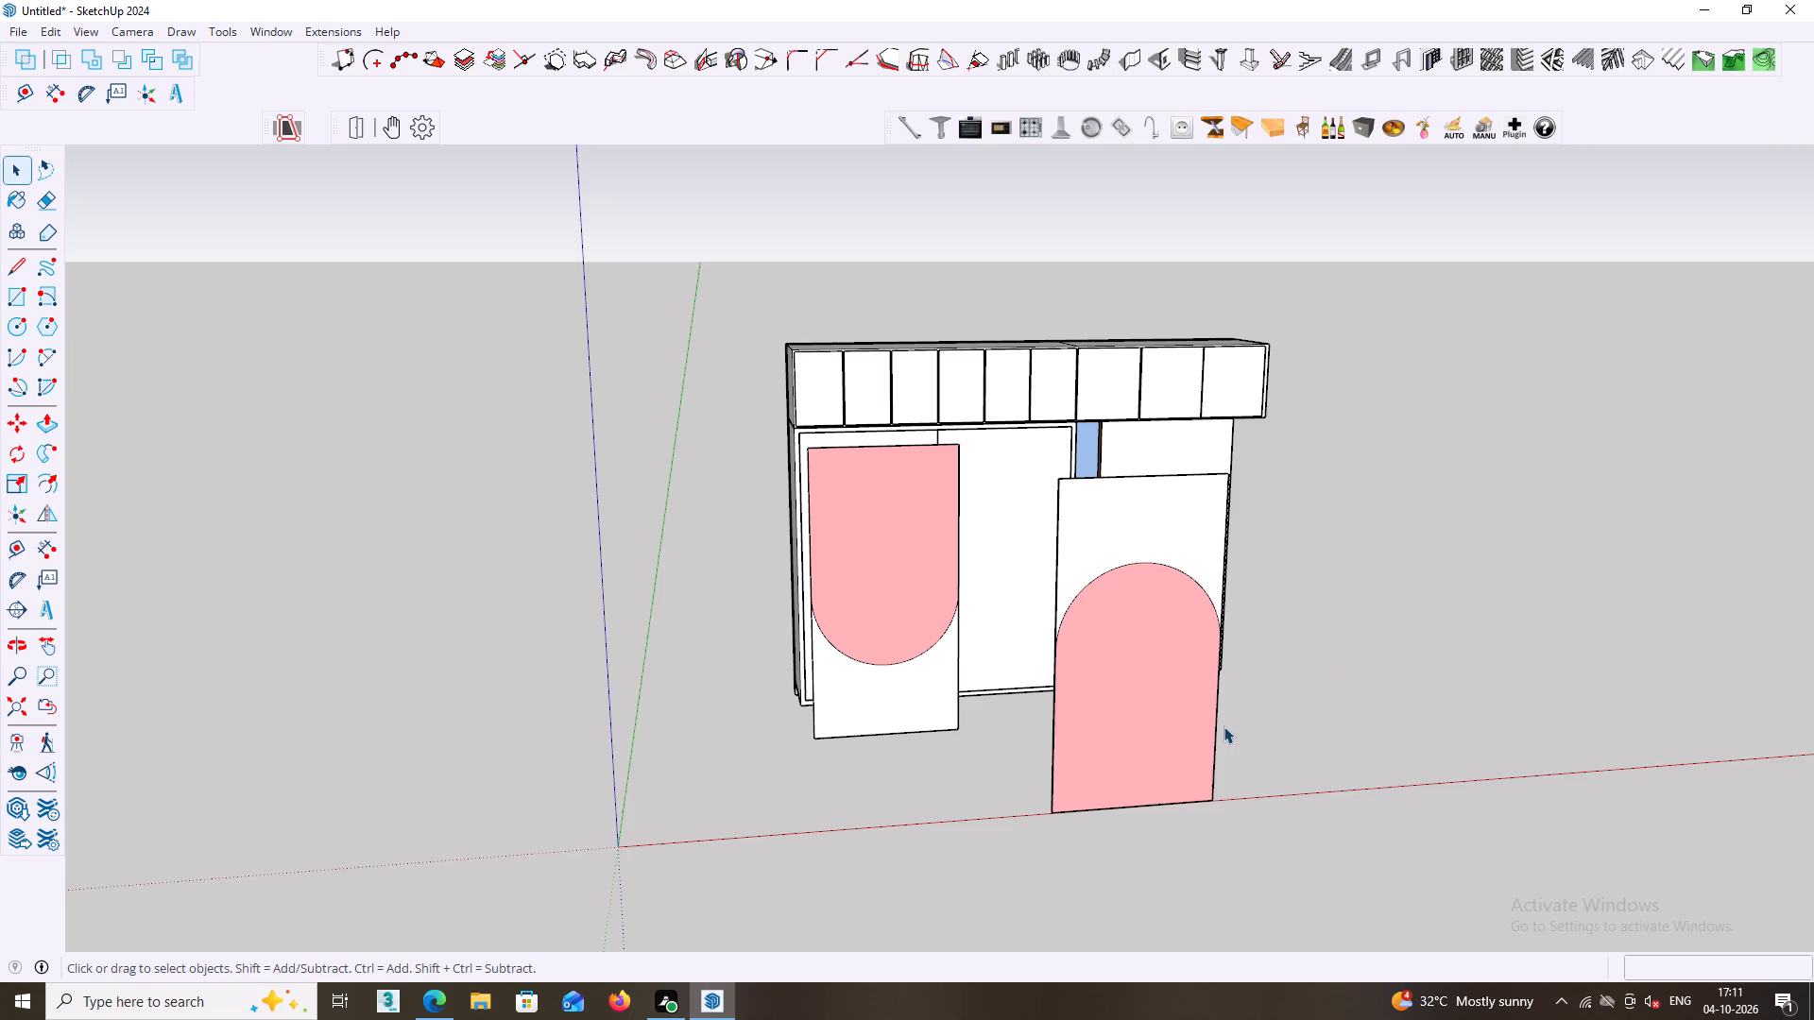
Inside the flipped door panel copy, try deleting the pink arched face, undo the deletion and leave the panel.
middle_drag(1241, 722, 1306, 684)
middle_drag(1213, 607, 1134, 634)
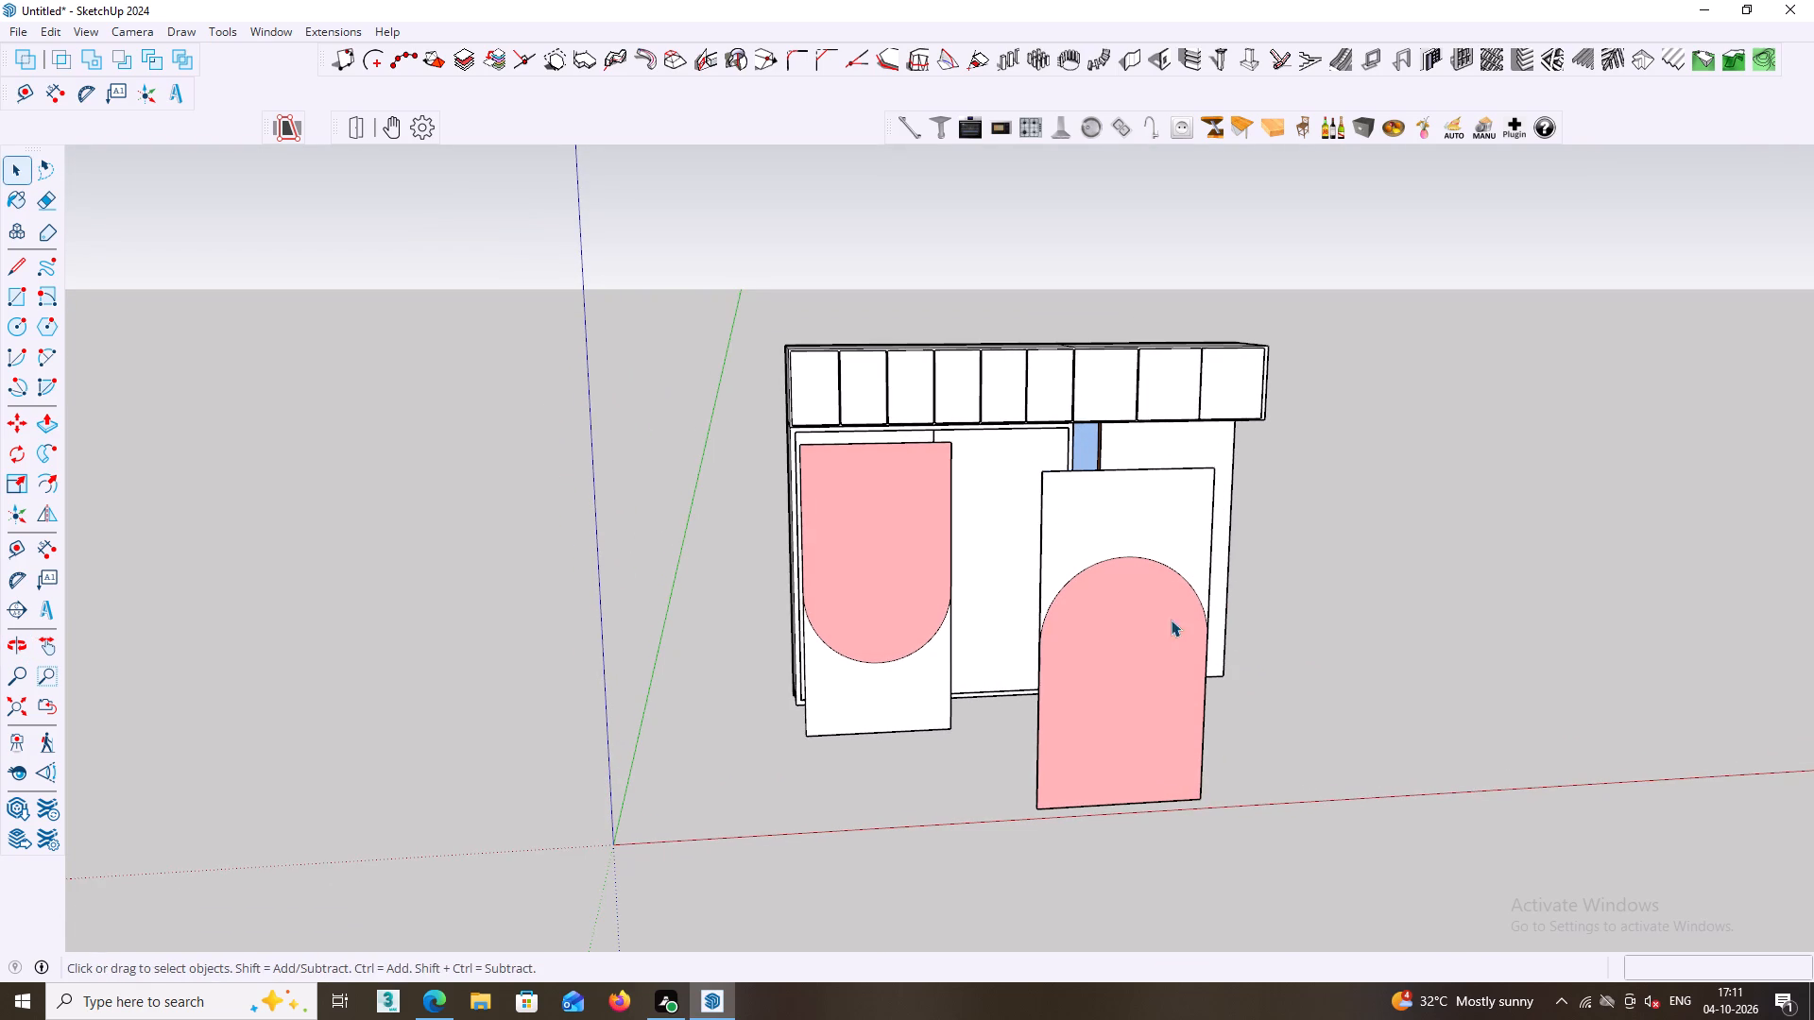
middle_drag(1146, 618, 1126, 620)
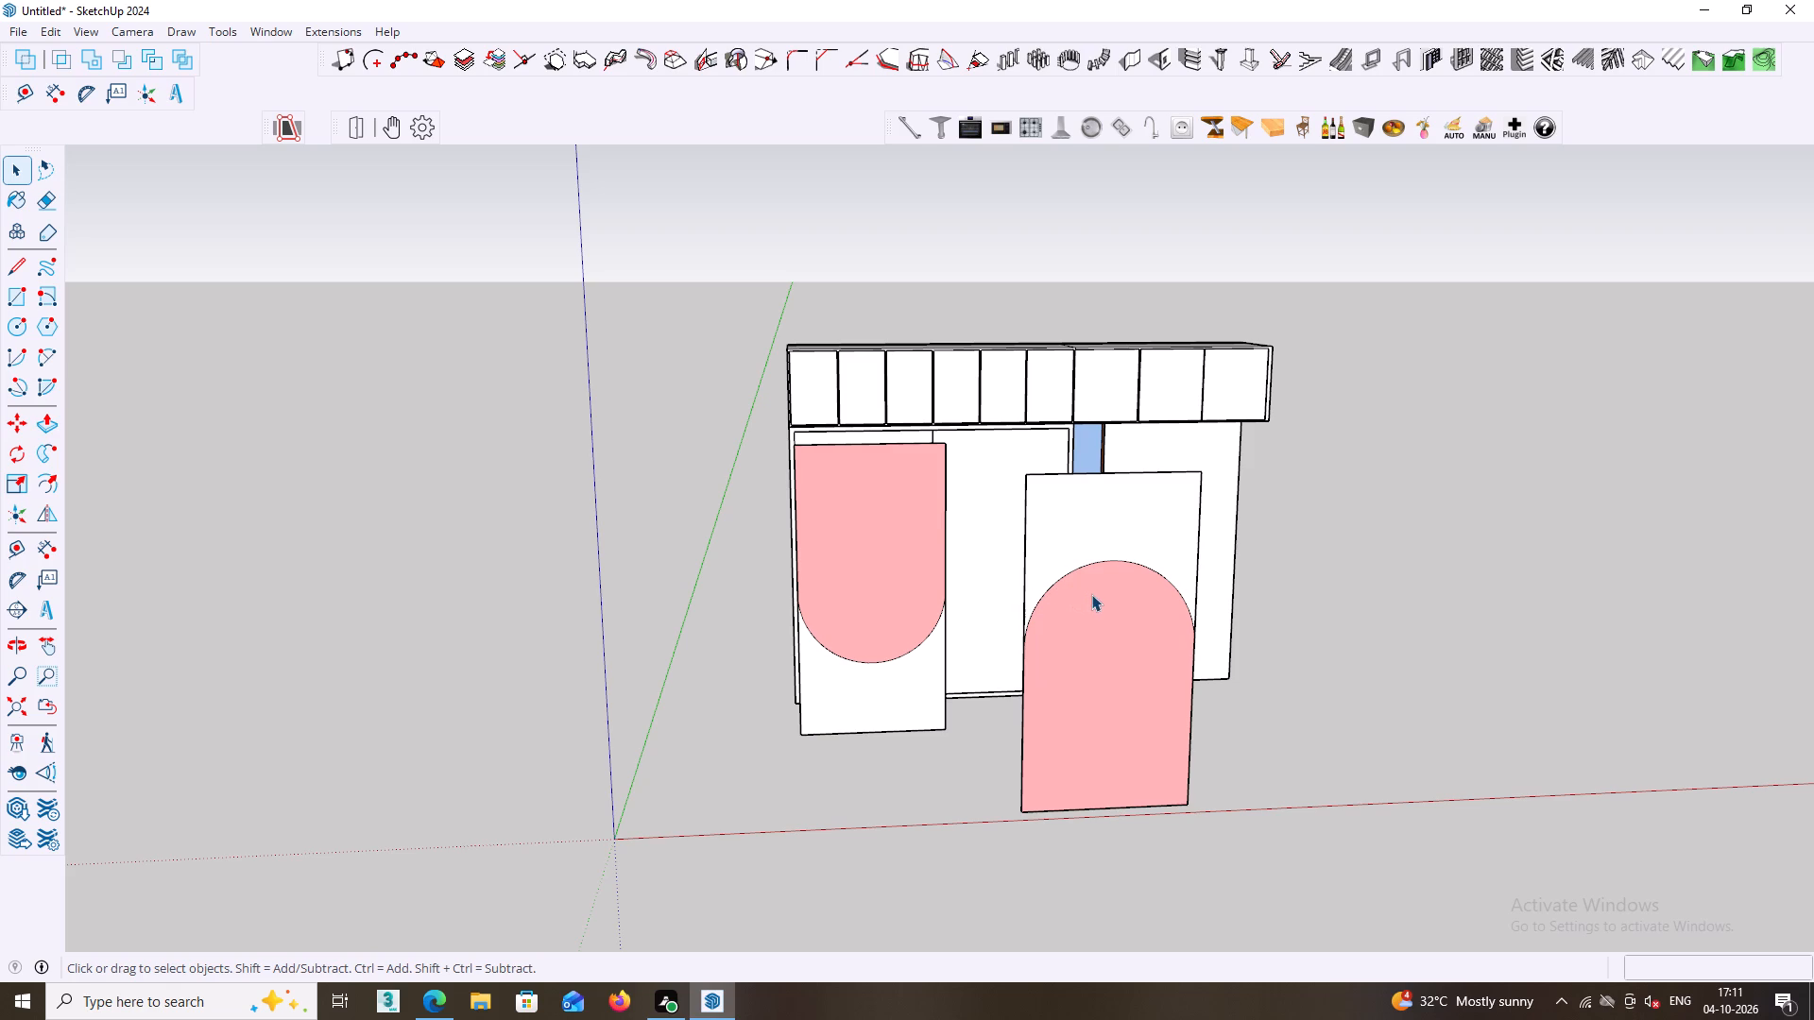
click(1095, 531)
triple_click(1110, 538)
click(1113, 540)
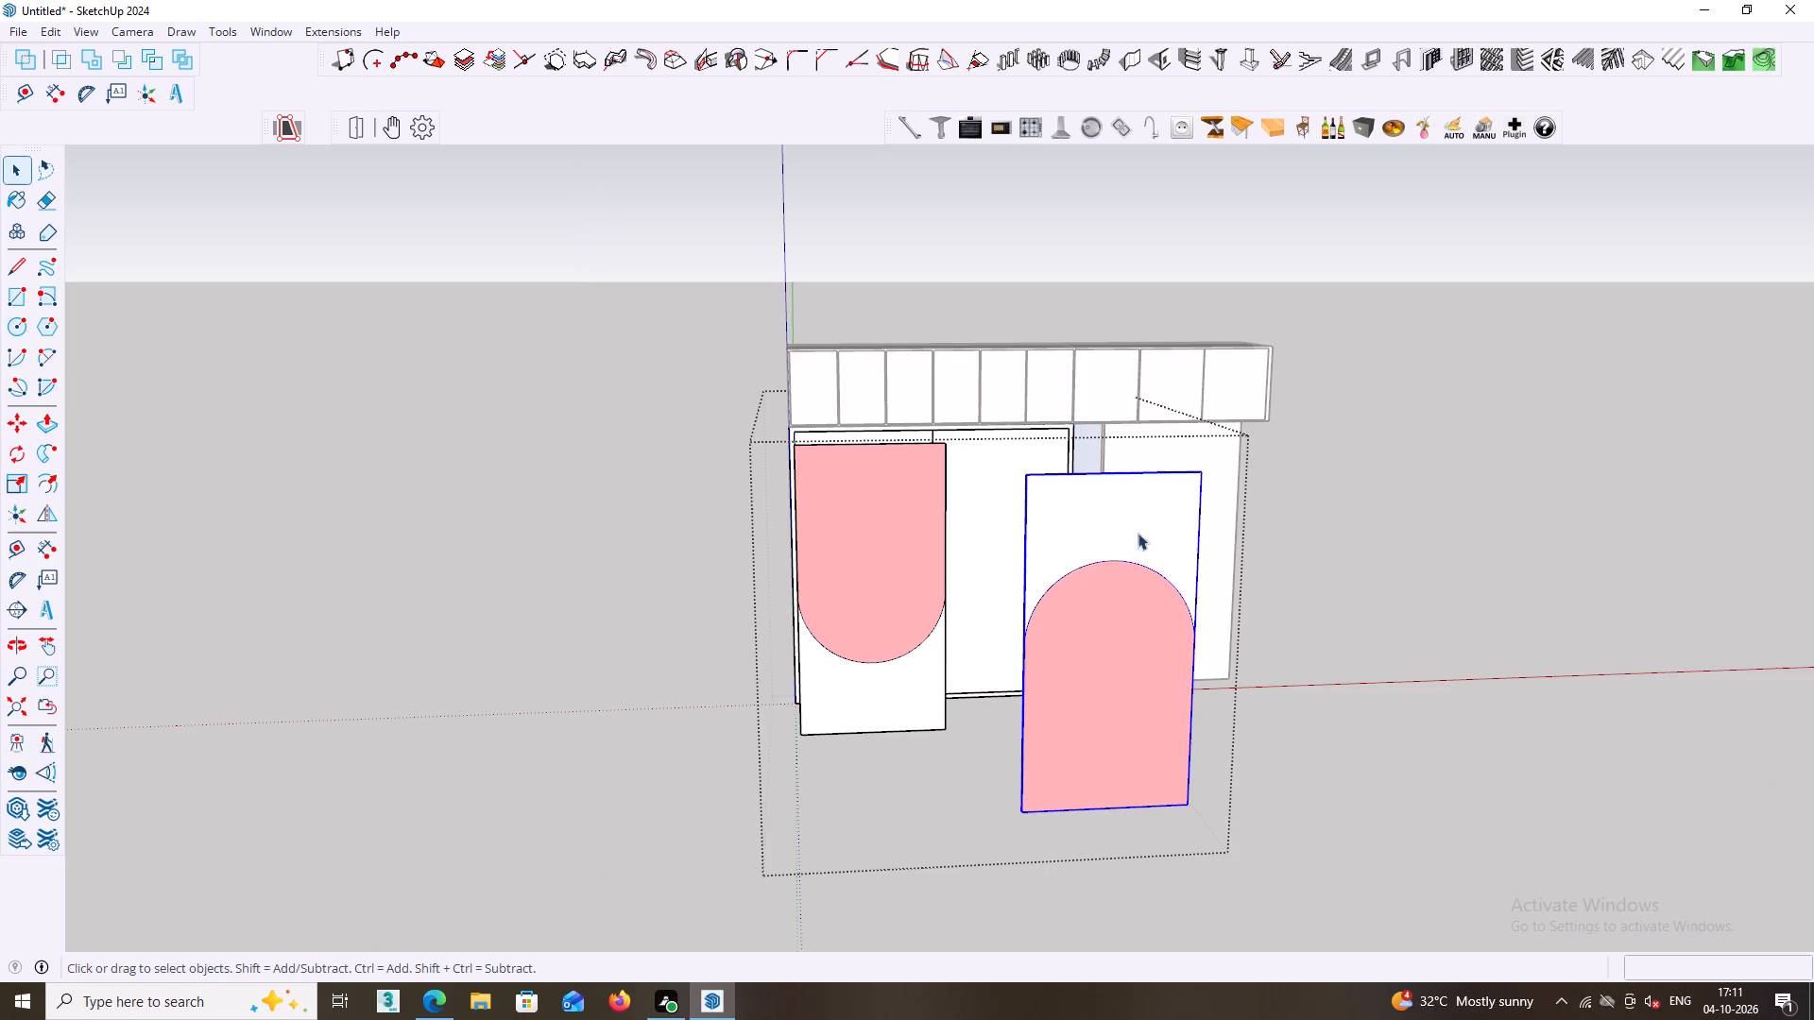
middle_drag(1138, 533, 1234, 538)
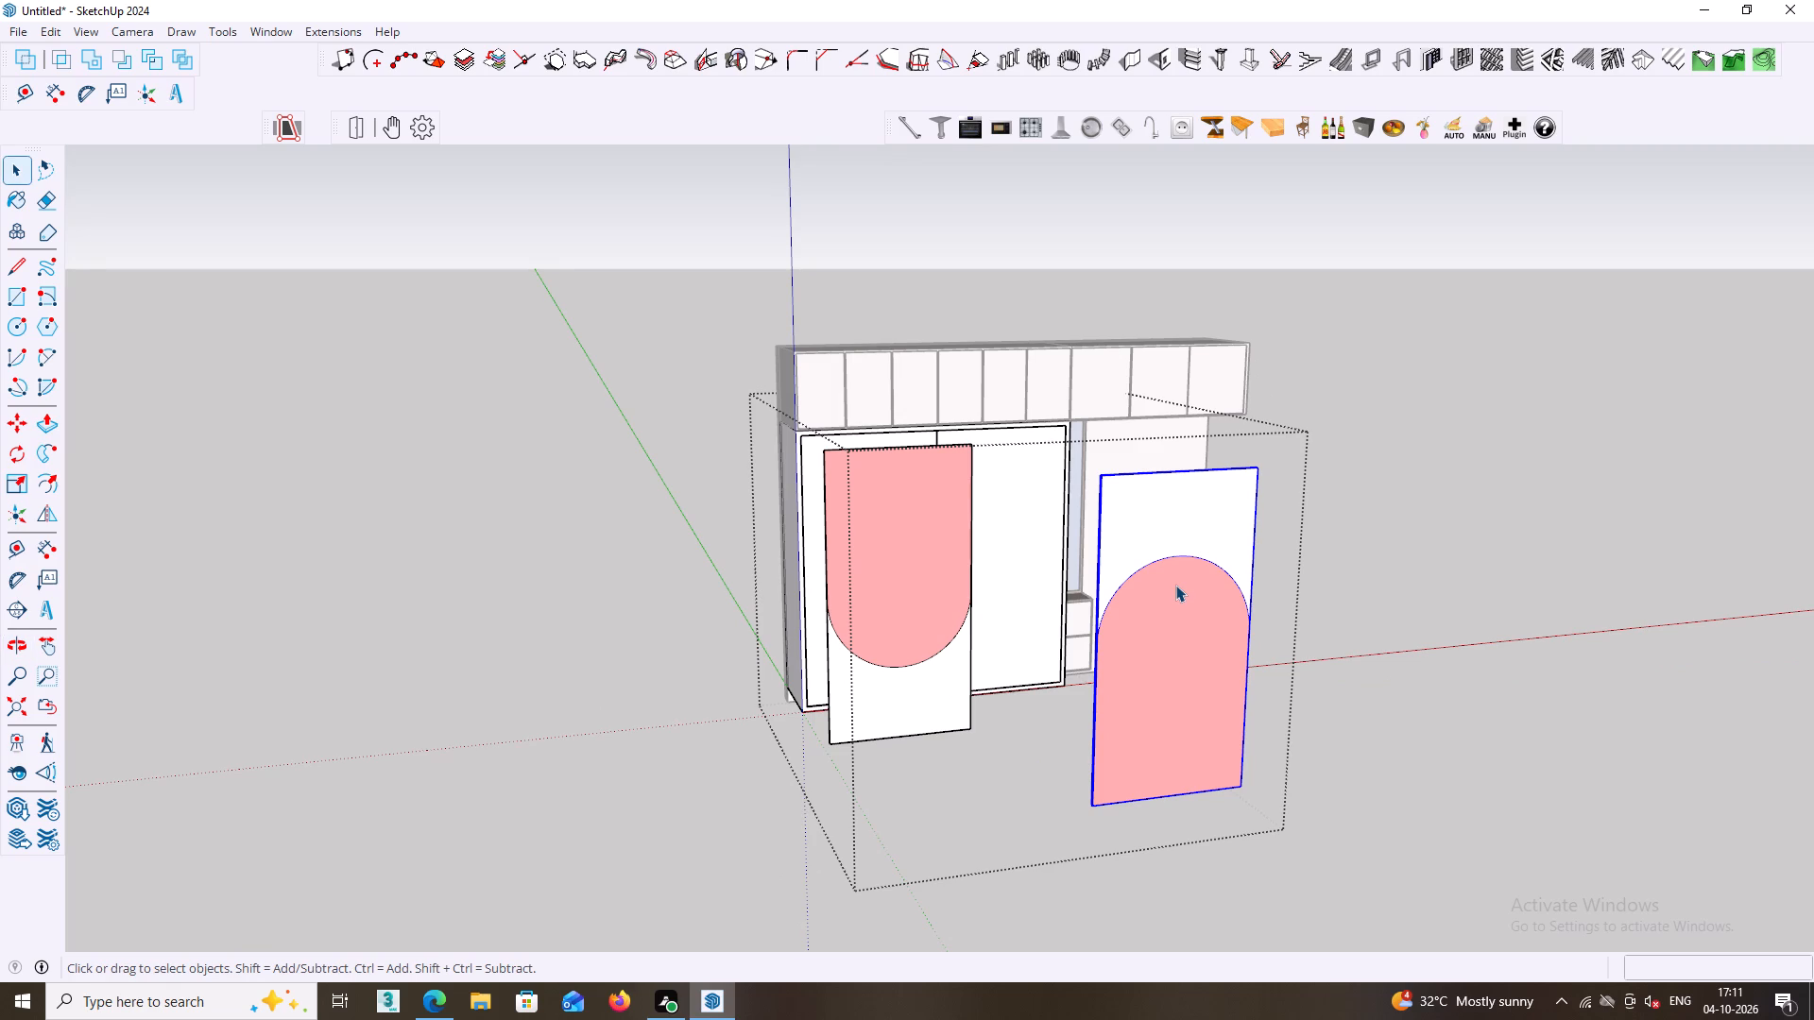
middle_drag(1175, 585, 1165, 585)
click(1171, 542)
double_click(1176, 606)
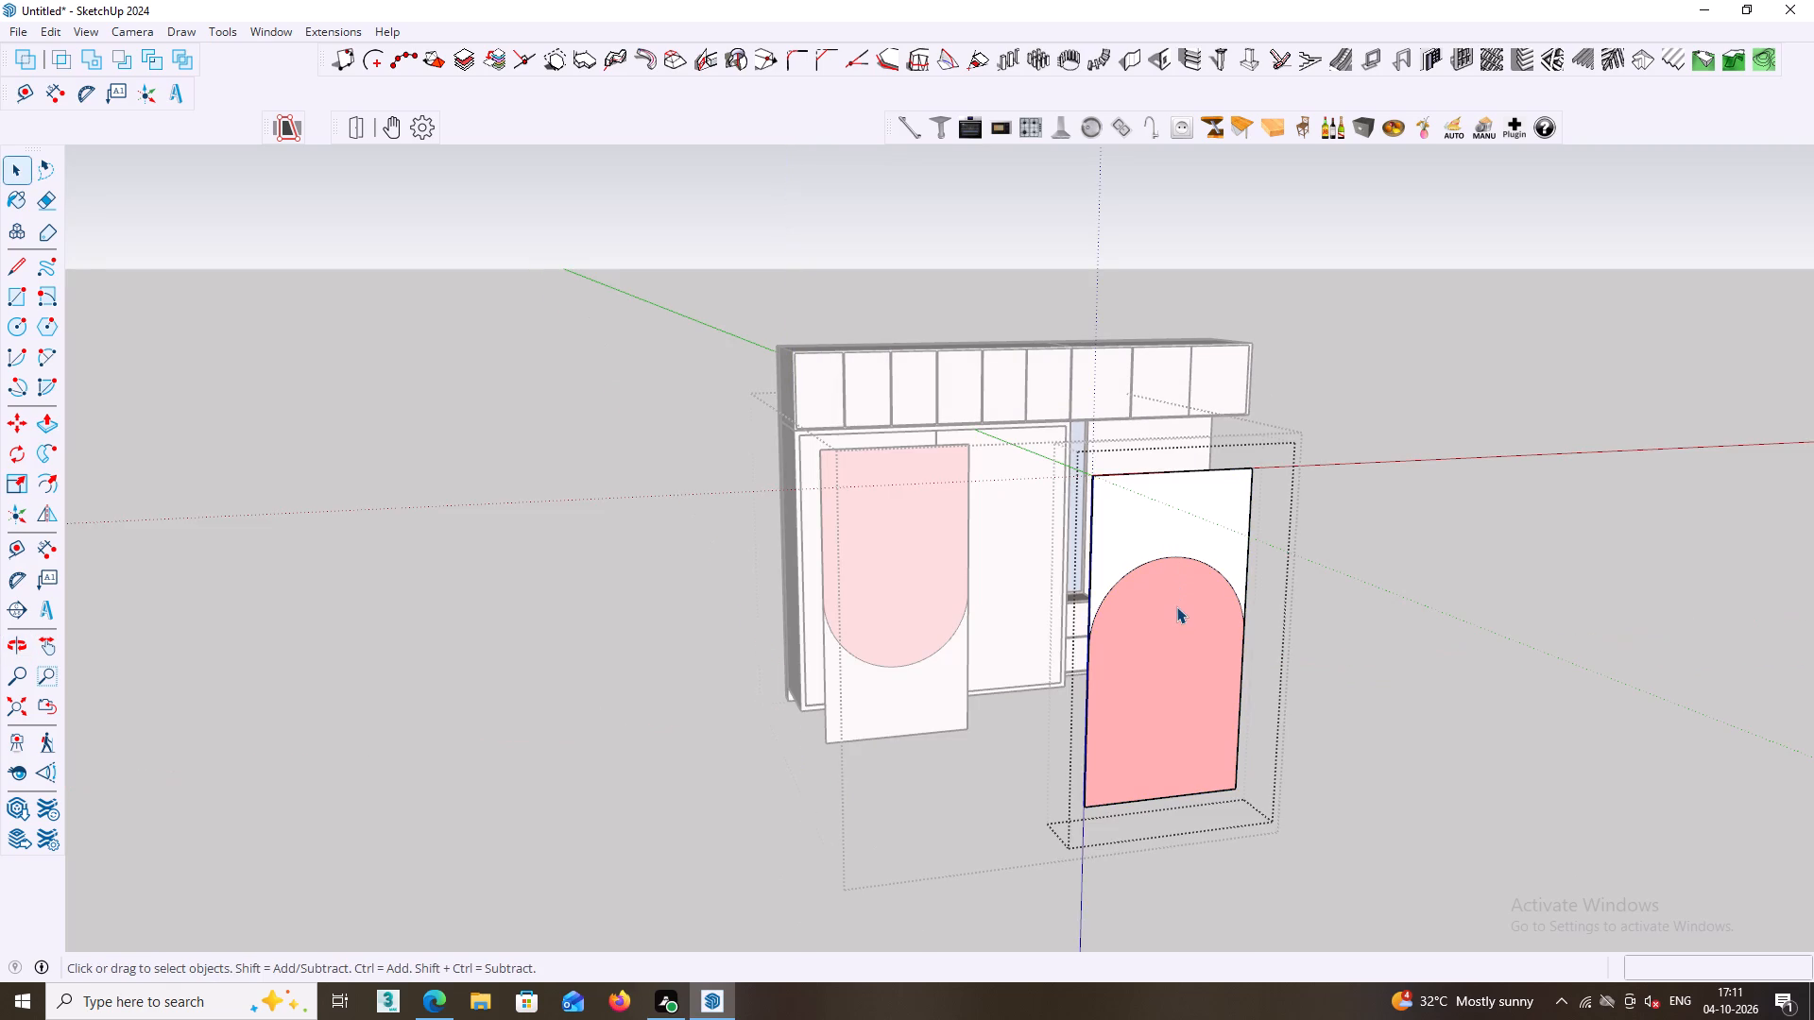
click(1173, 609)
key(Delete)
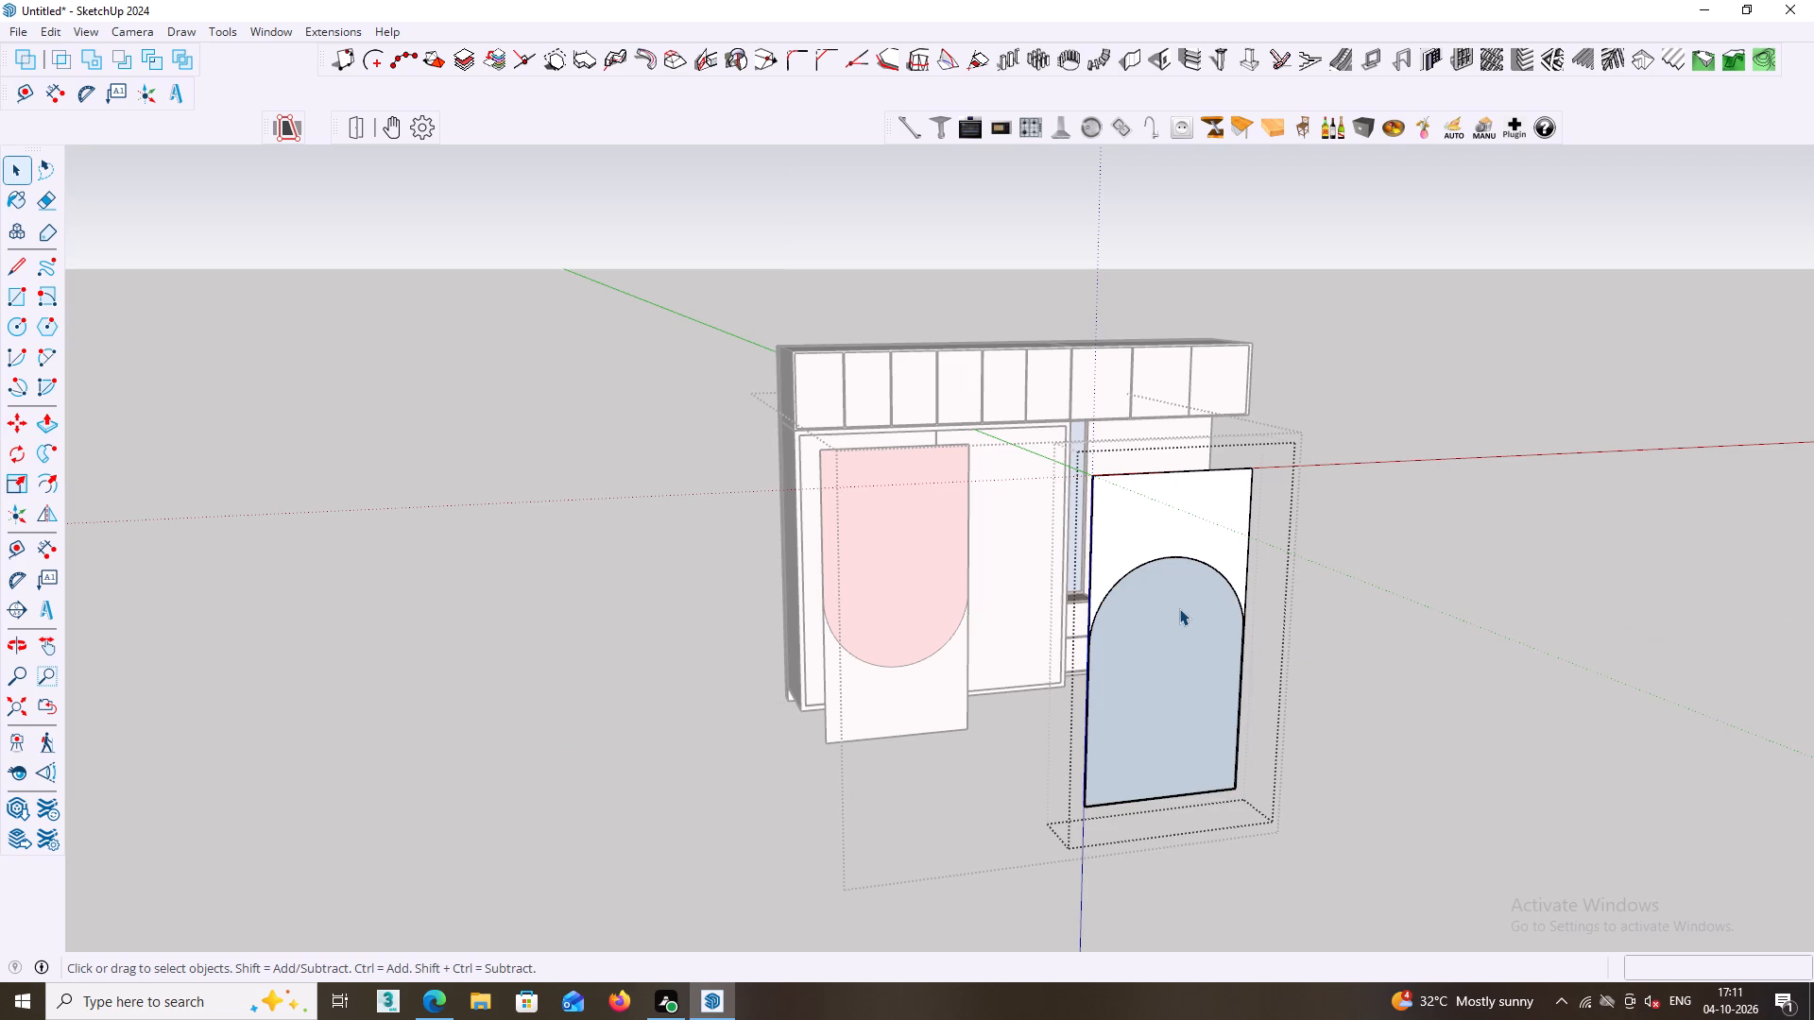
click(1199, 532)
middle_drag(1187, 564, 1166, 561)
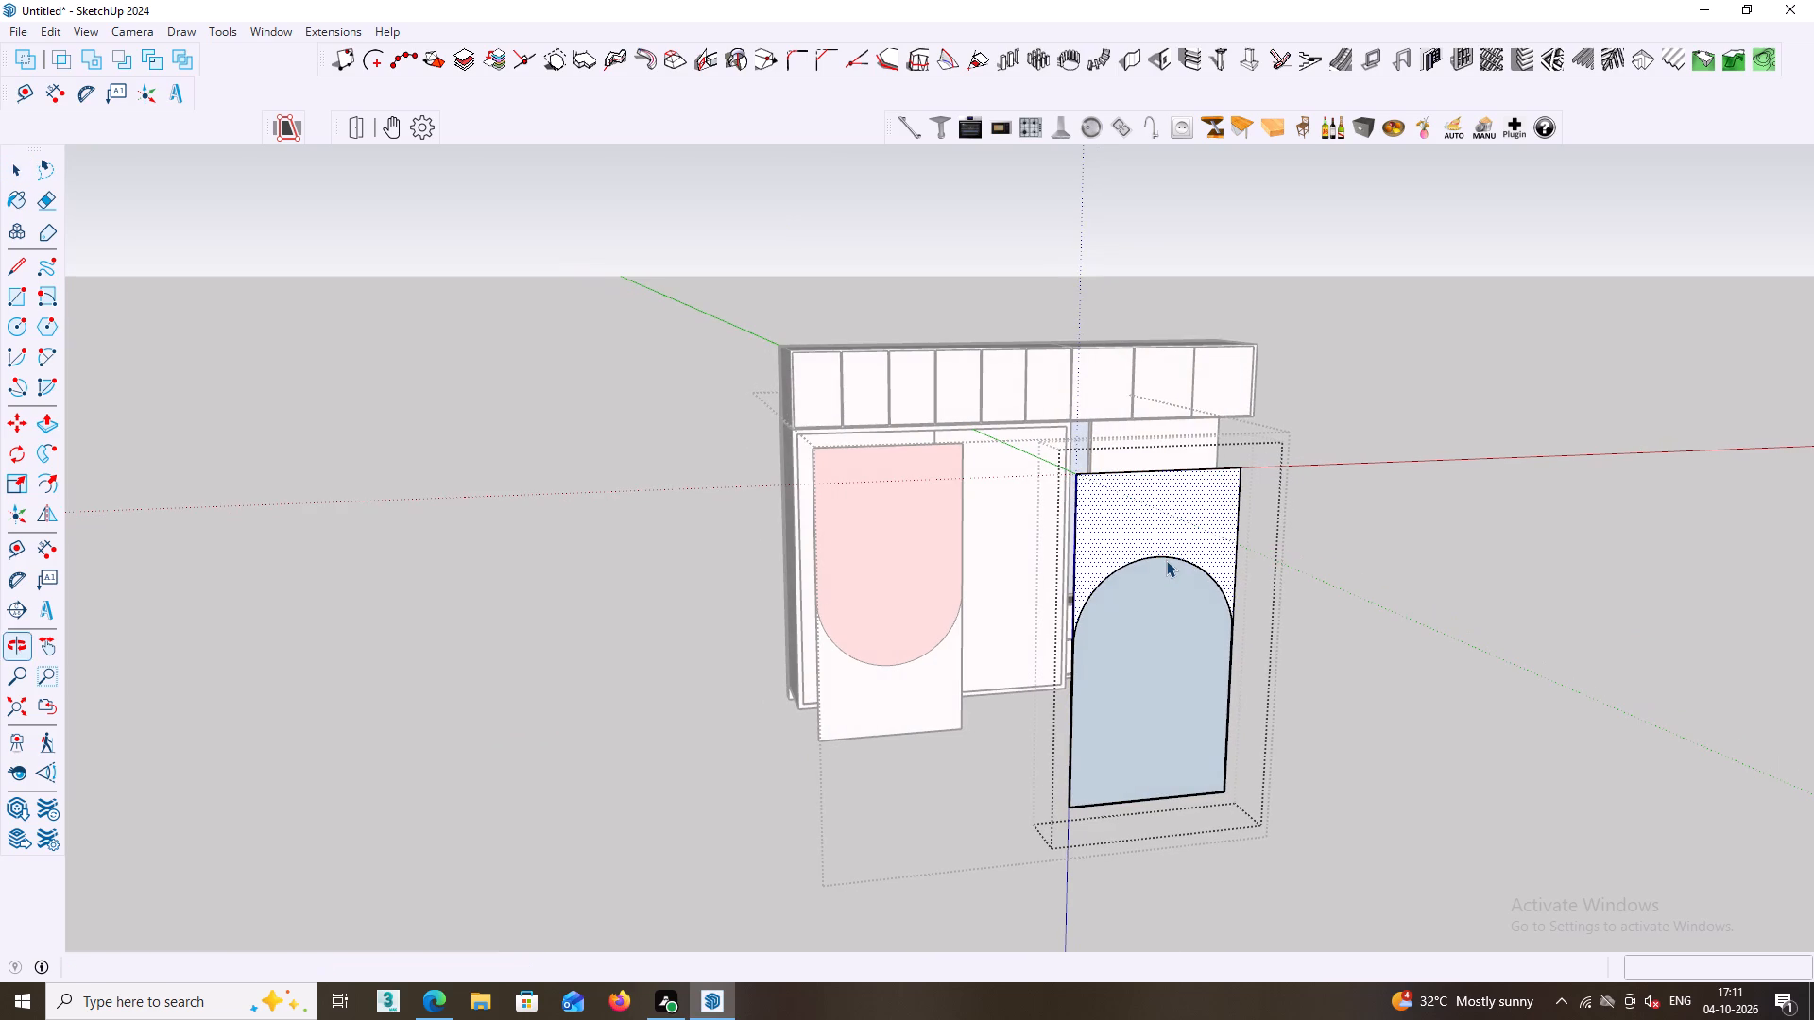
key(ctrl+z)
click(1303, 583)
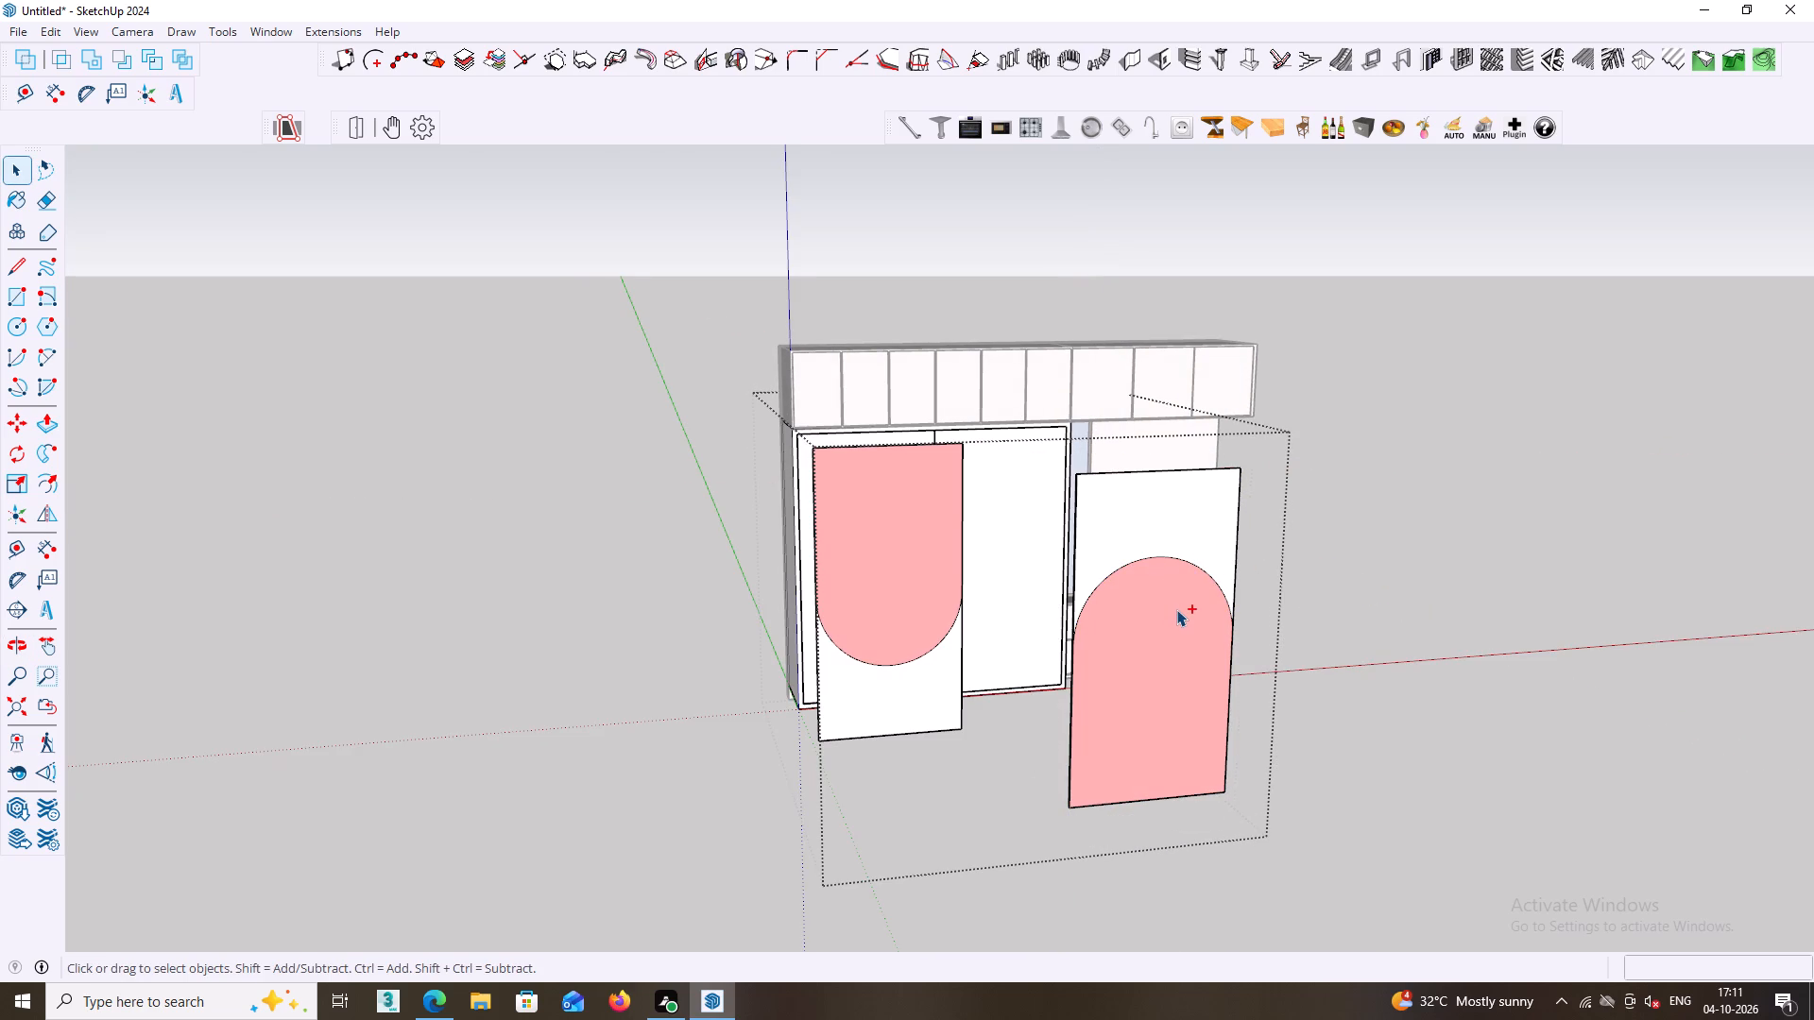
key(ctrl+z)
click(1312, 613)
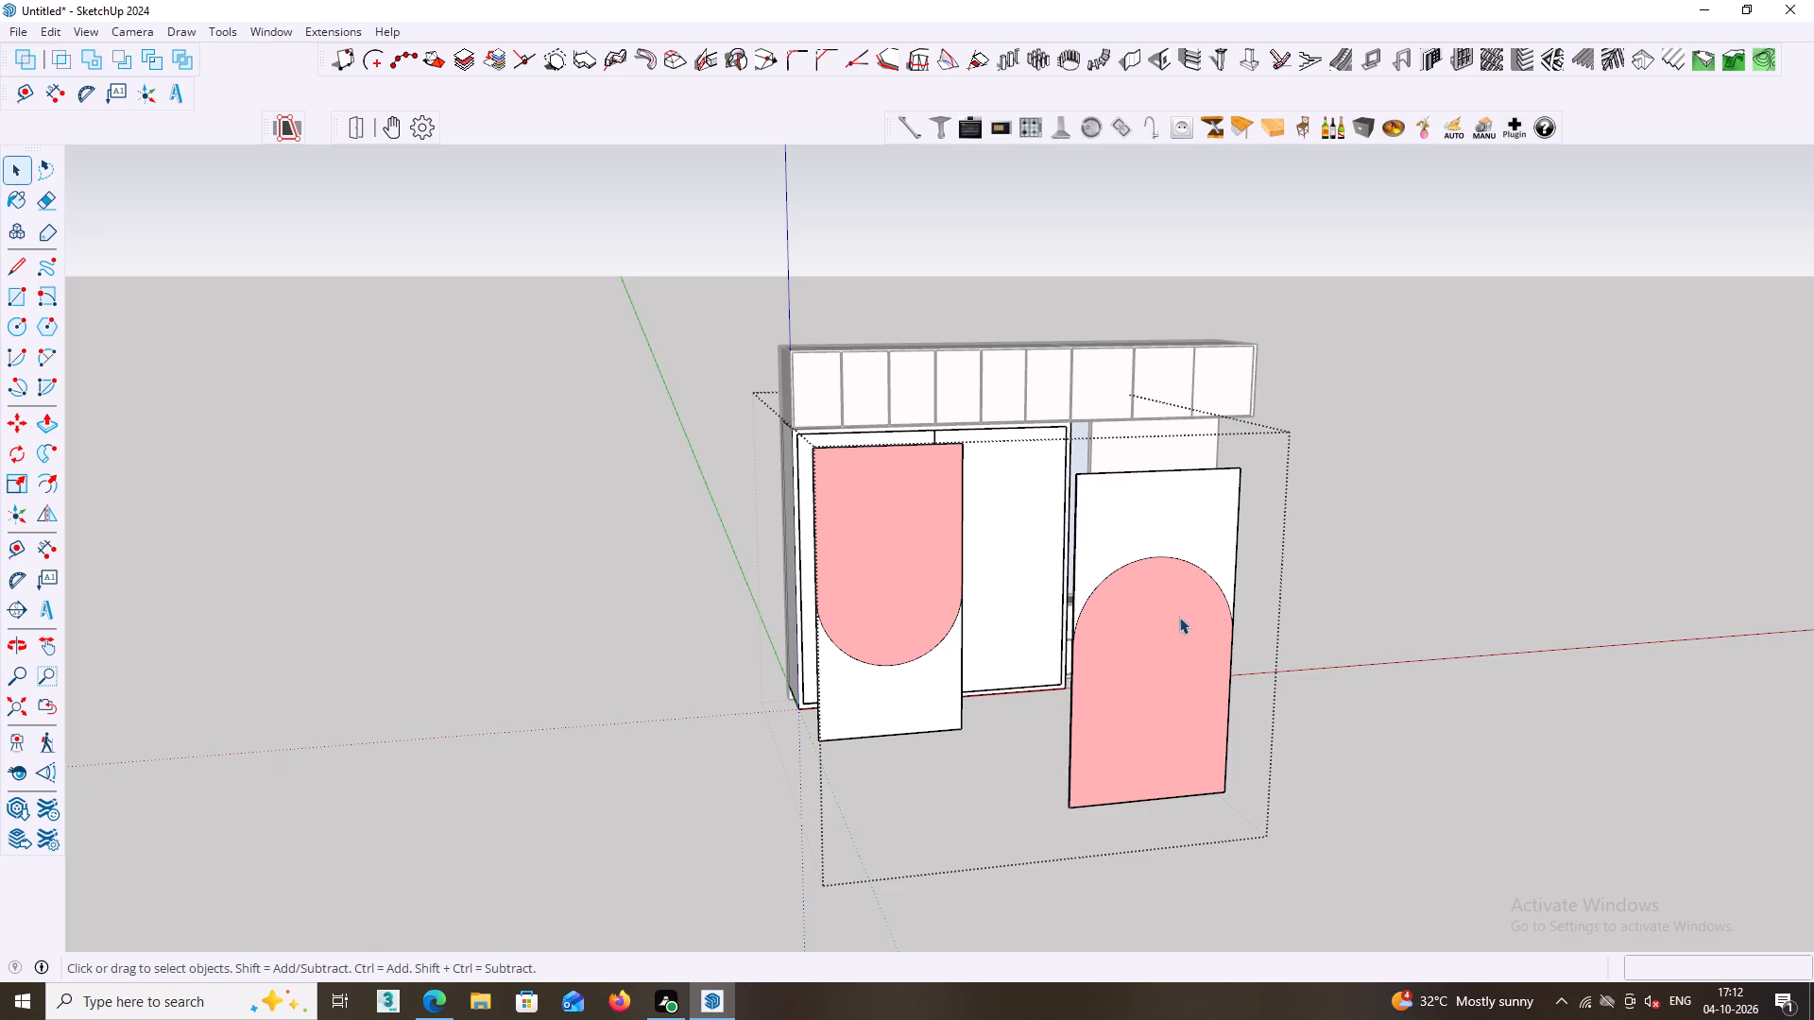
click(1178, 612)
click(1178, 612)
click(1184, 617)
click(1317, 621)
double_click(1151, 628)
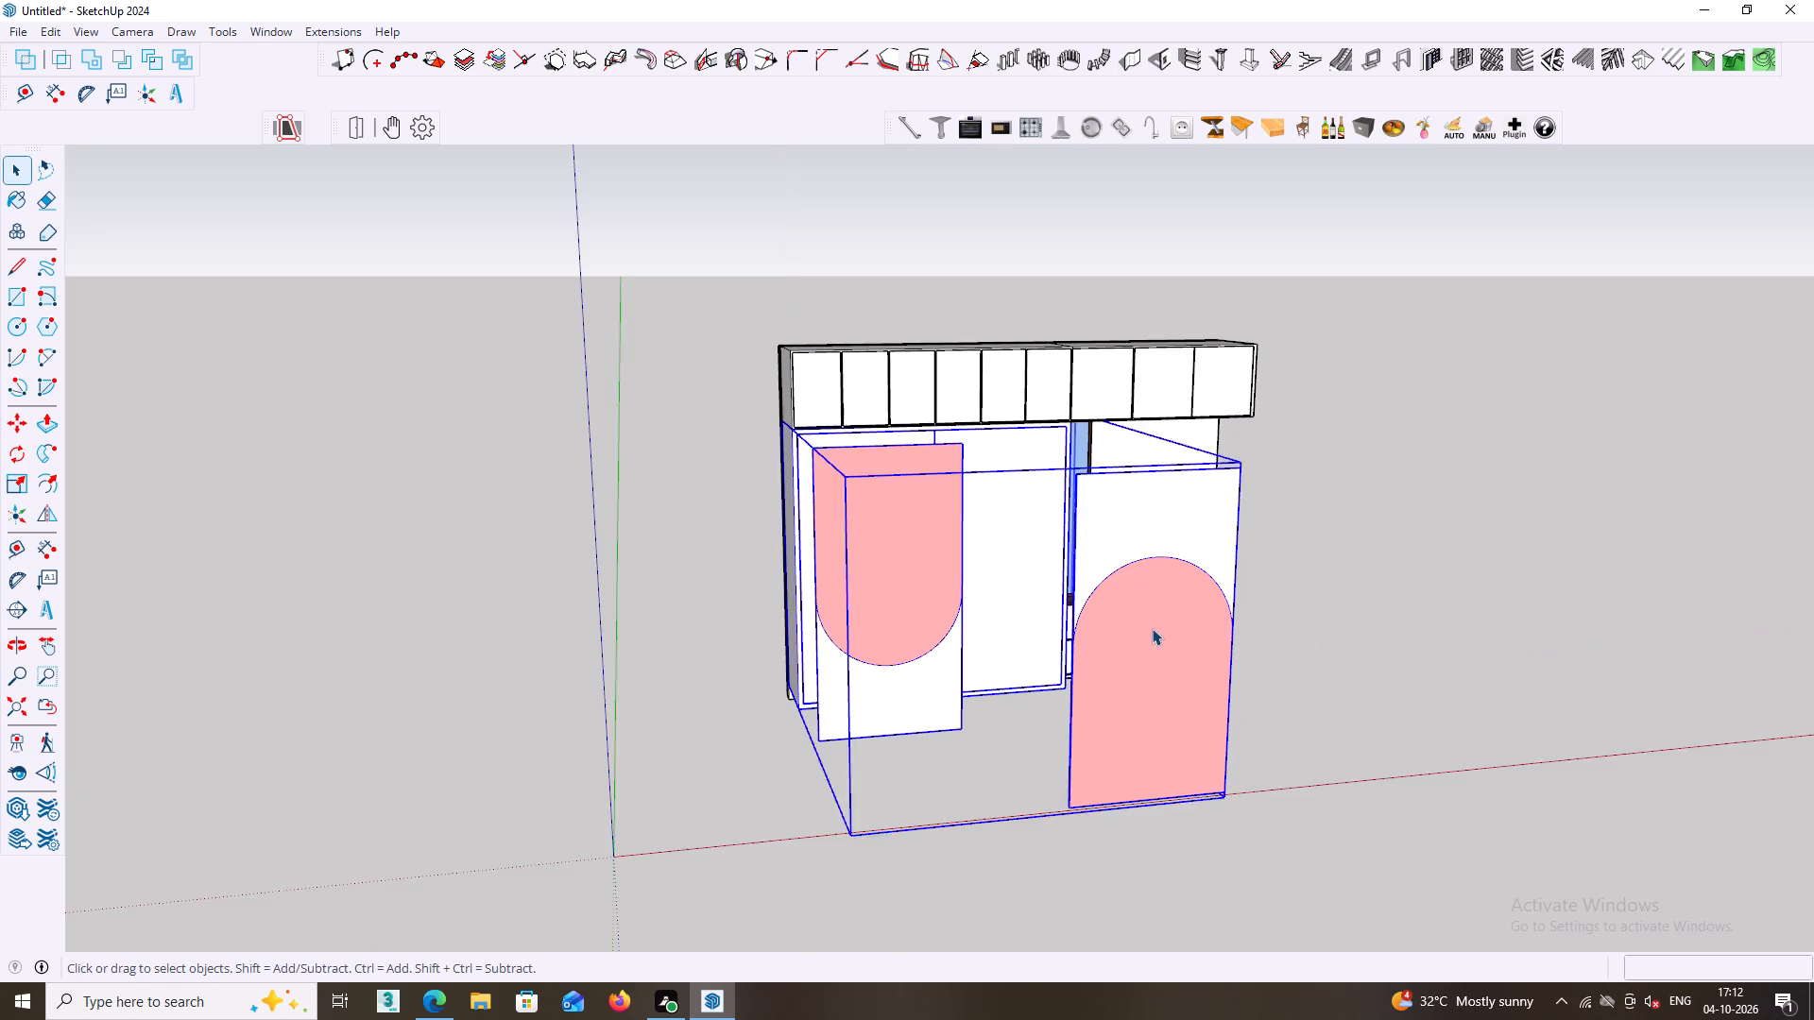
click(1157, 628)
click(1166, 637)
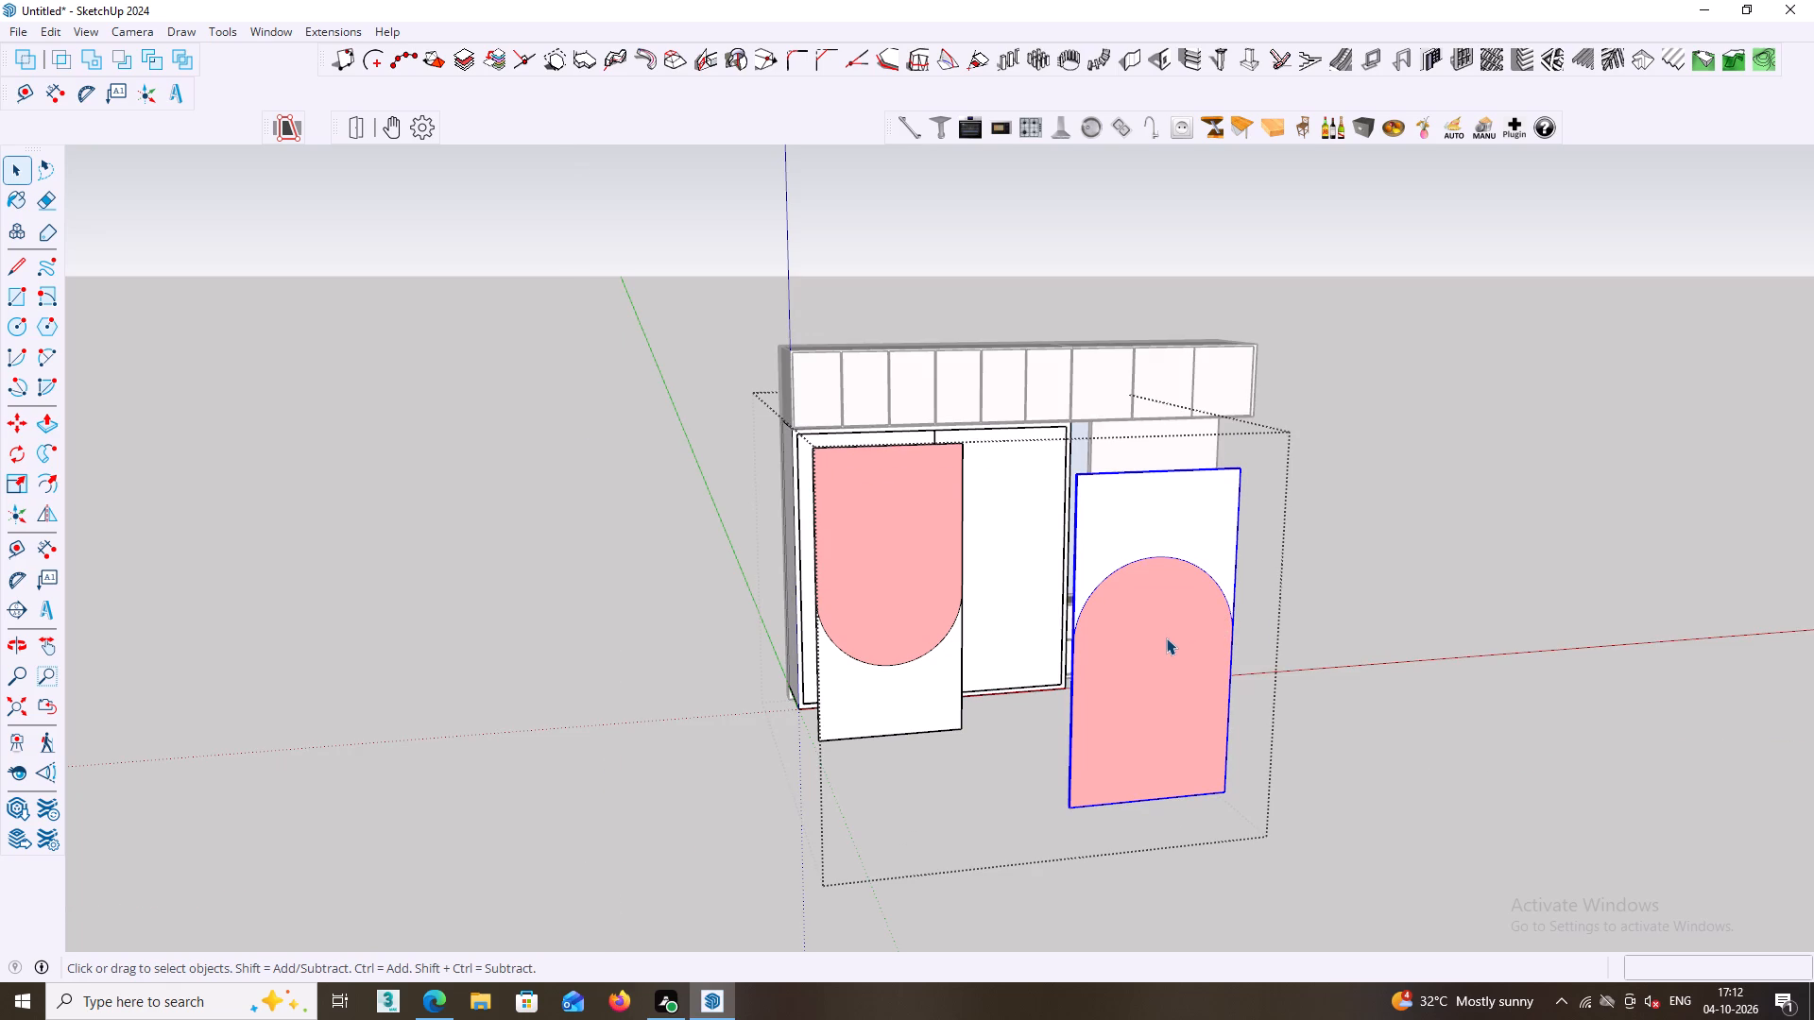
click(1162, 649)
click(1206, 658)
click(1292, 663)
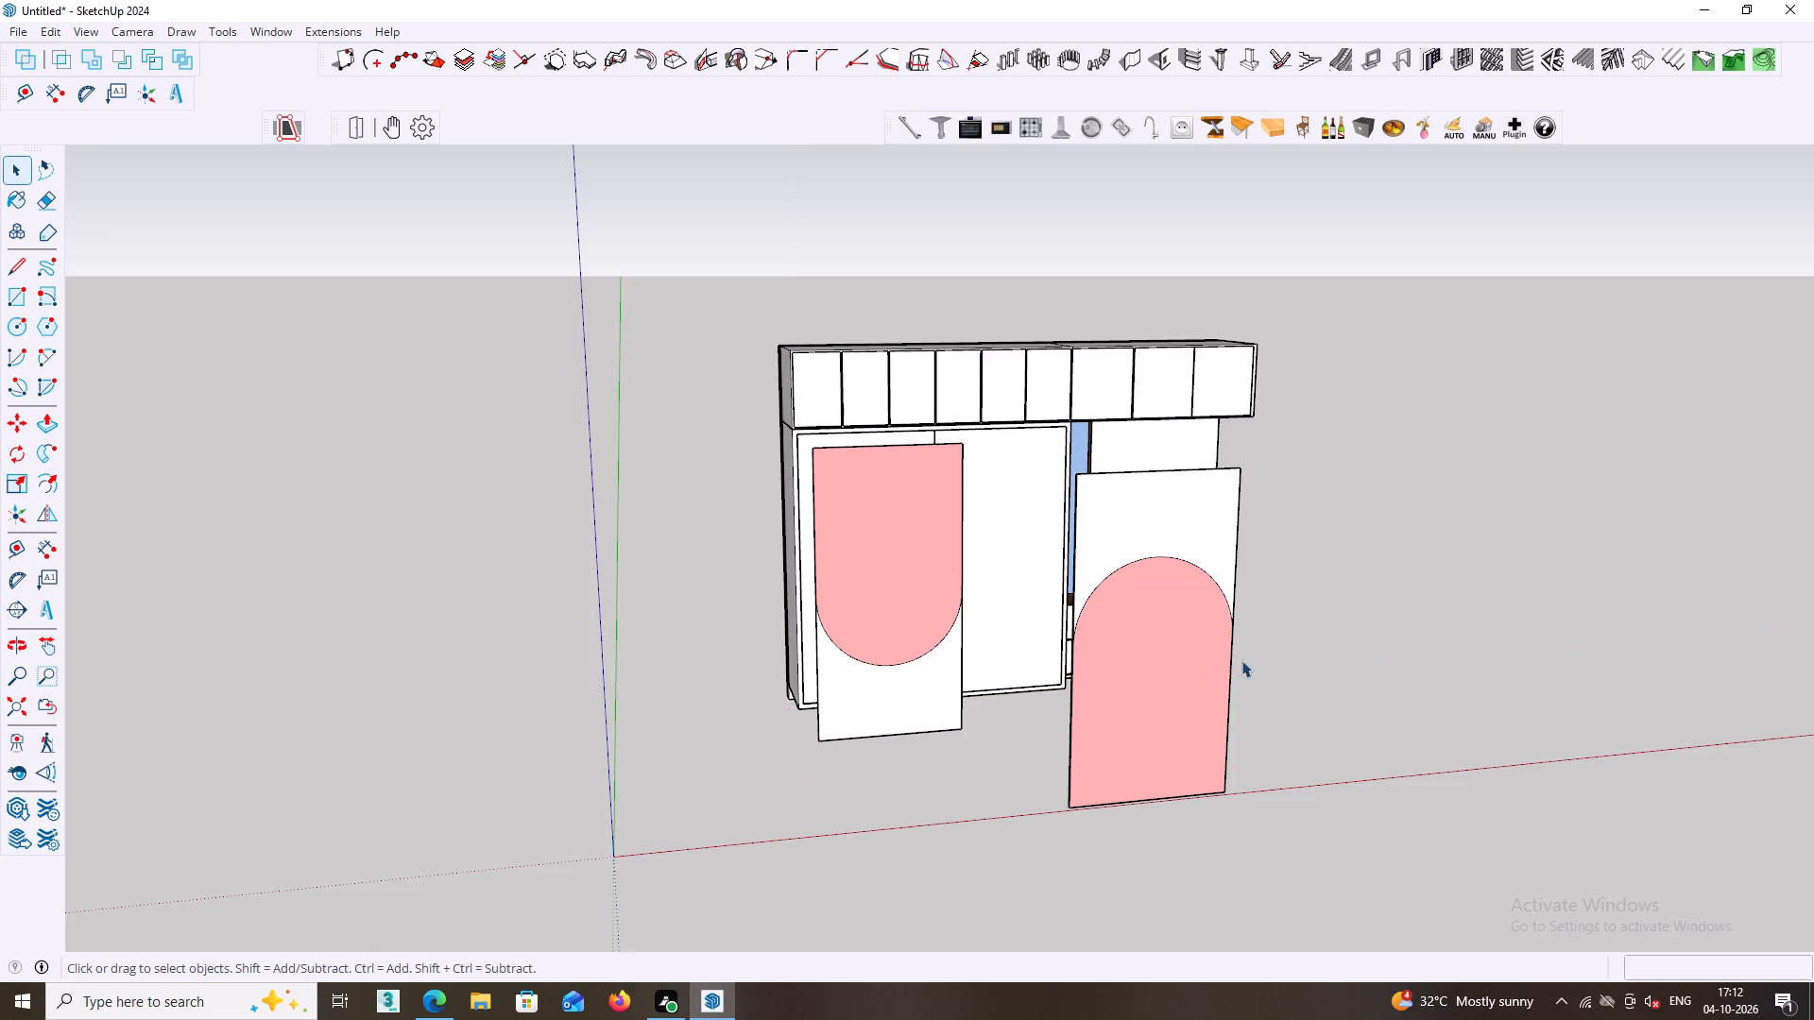
Inside the flipped door panel copy, paint the pink arched face white from the Colors collection and leave the panel.
click(1198, 667)
double_click(1198, 667)
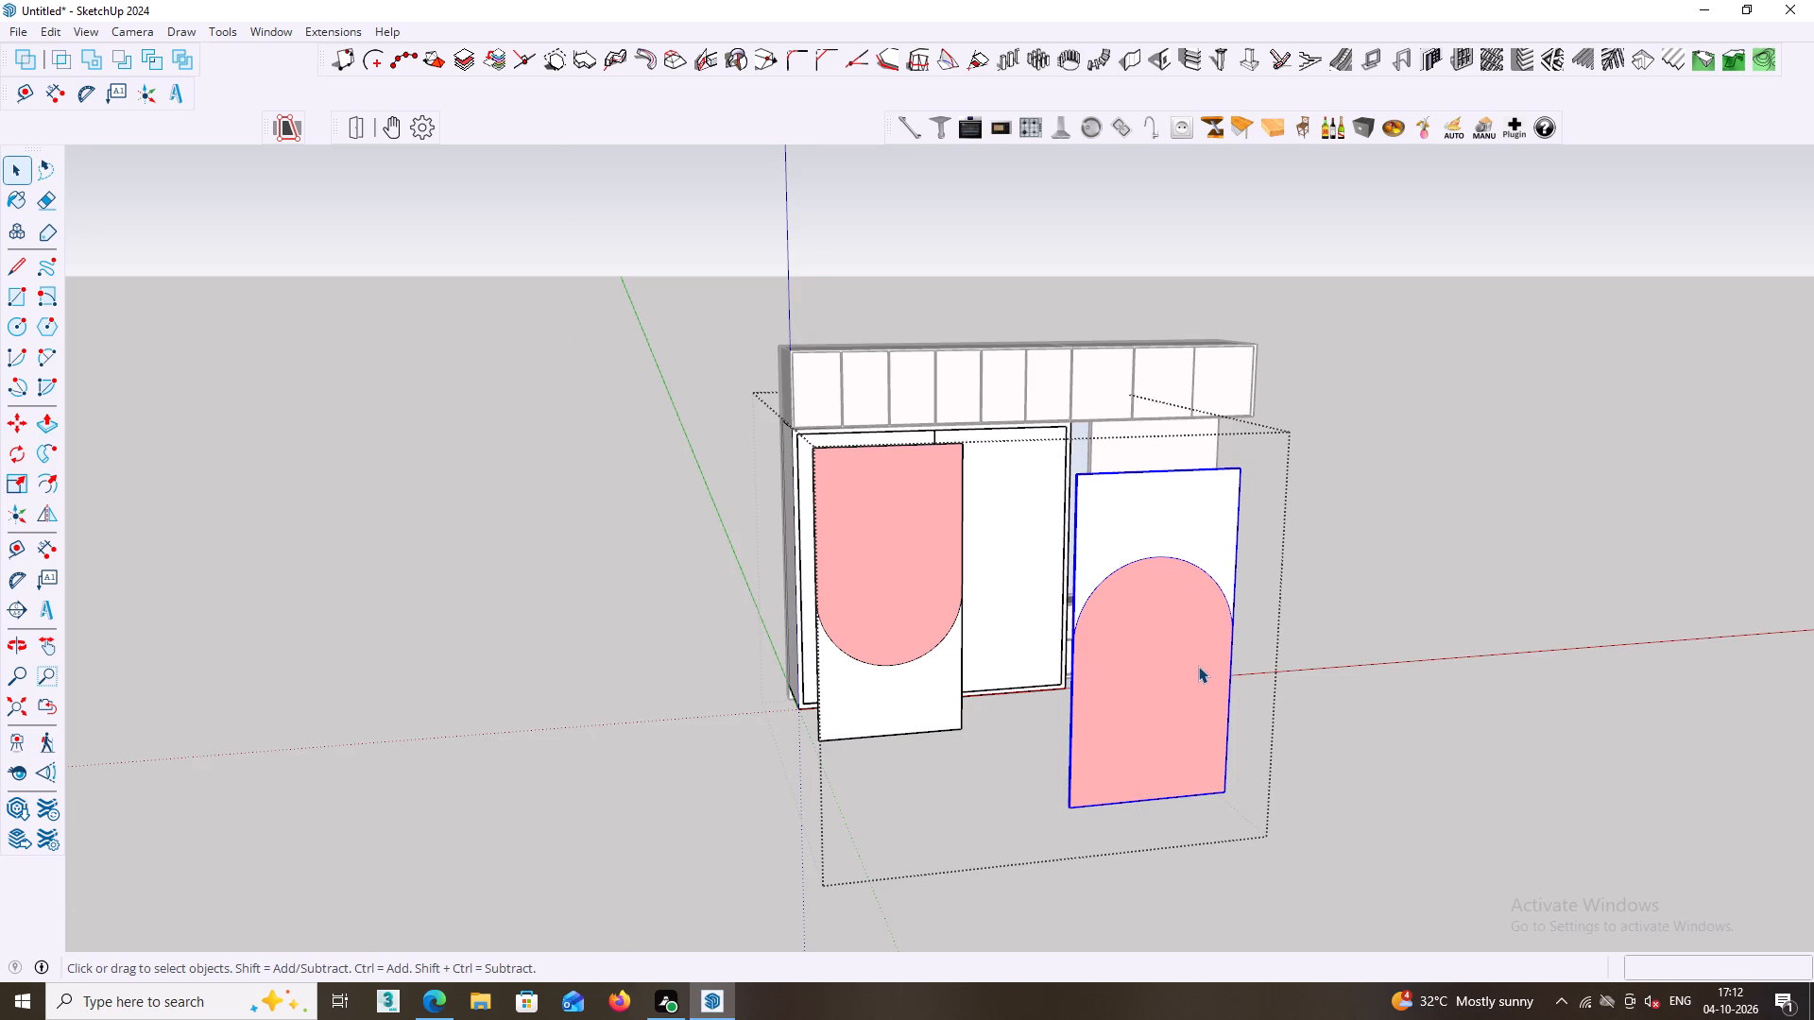
triple_click(1193, 666)
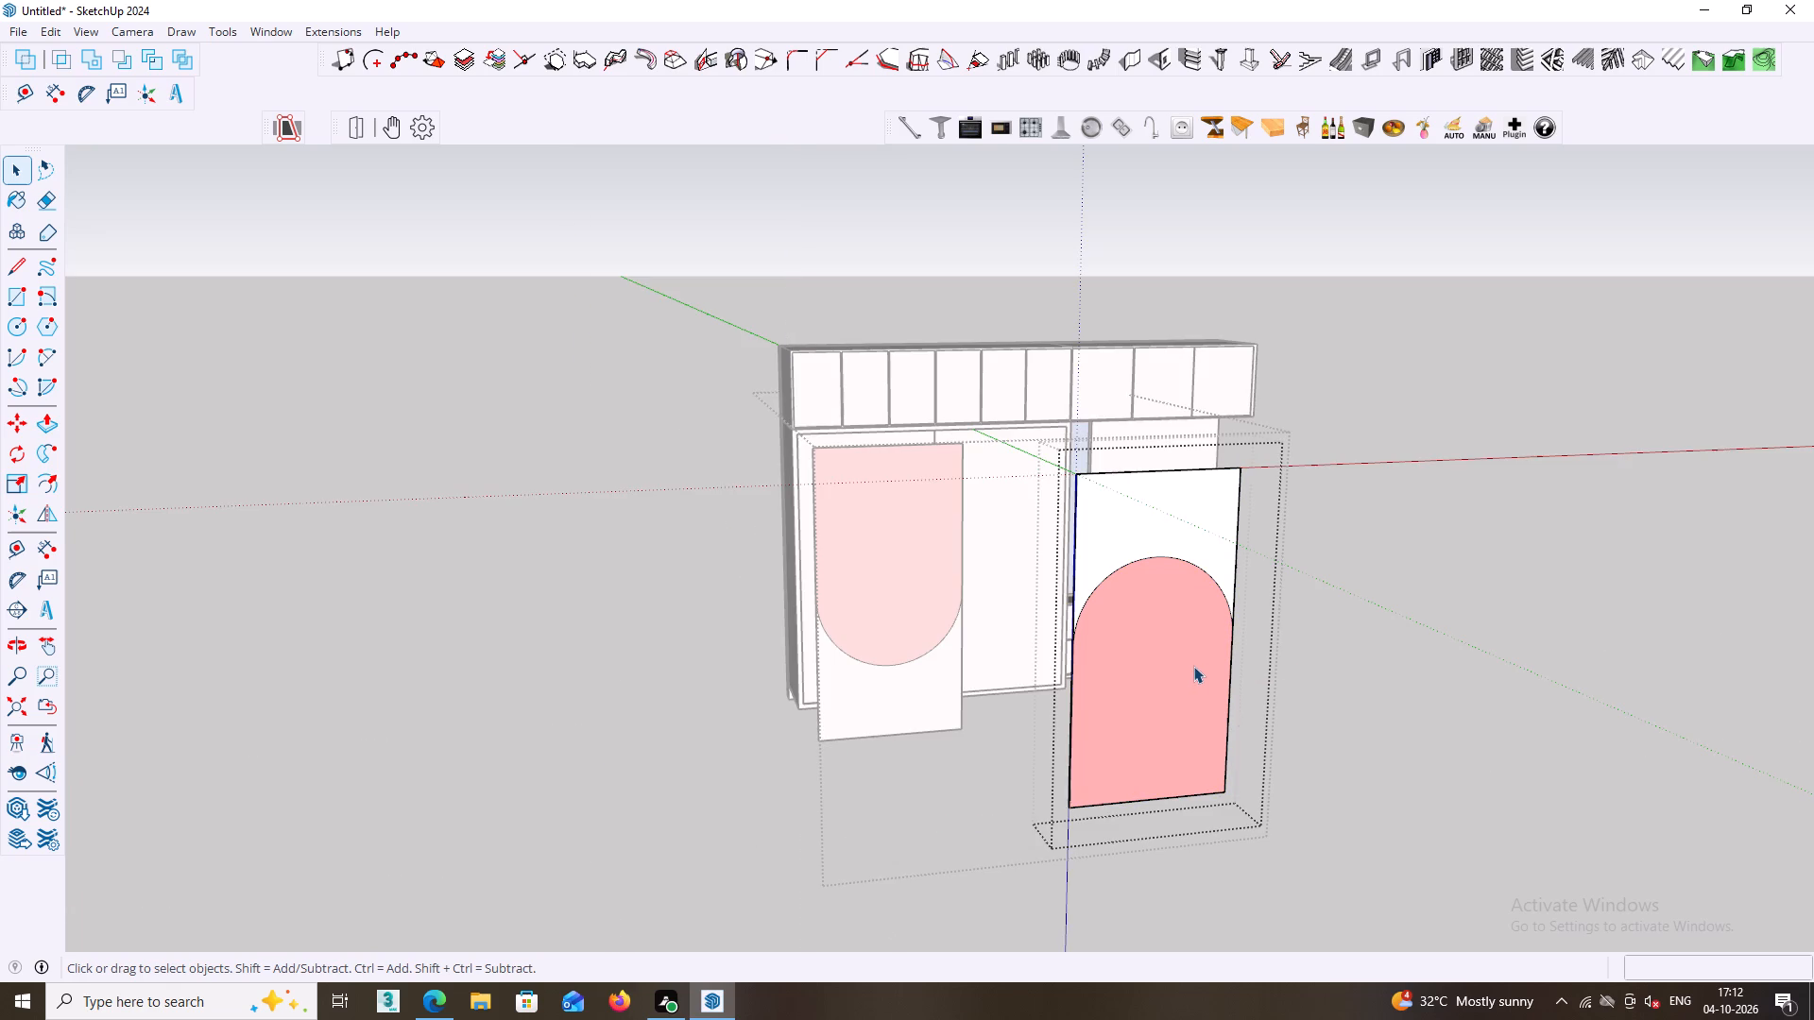
click(1193, 666)
click(1158, 617)
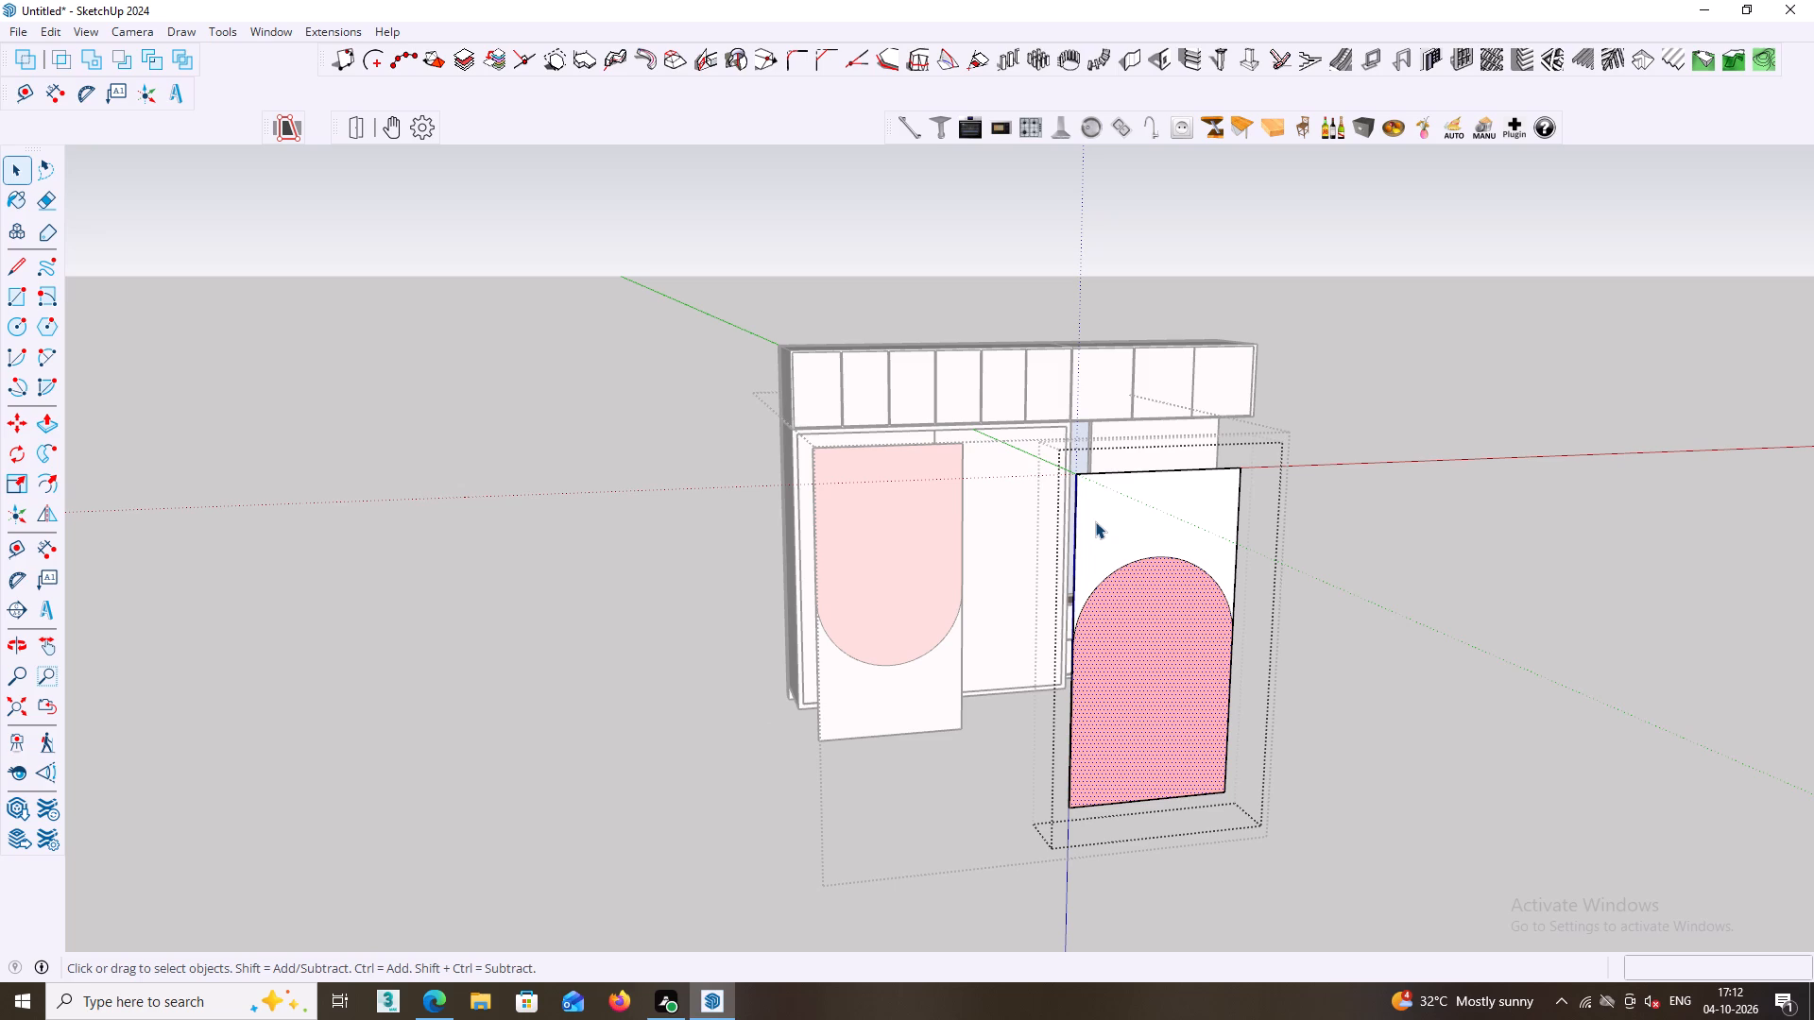
key(b)
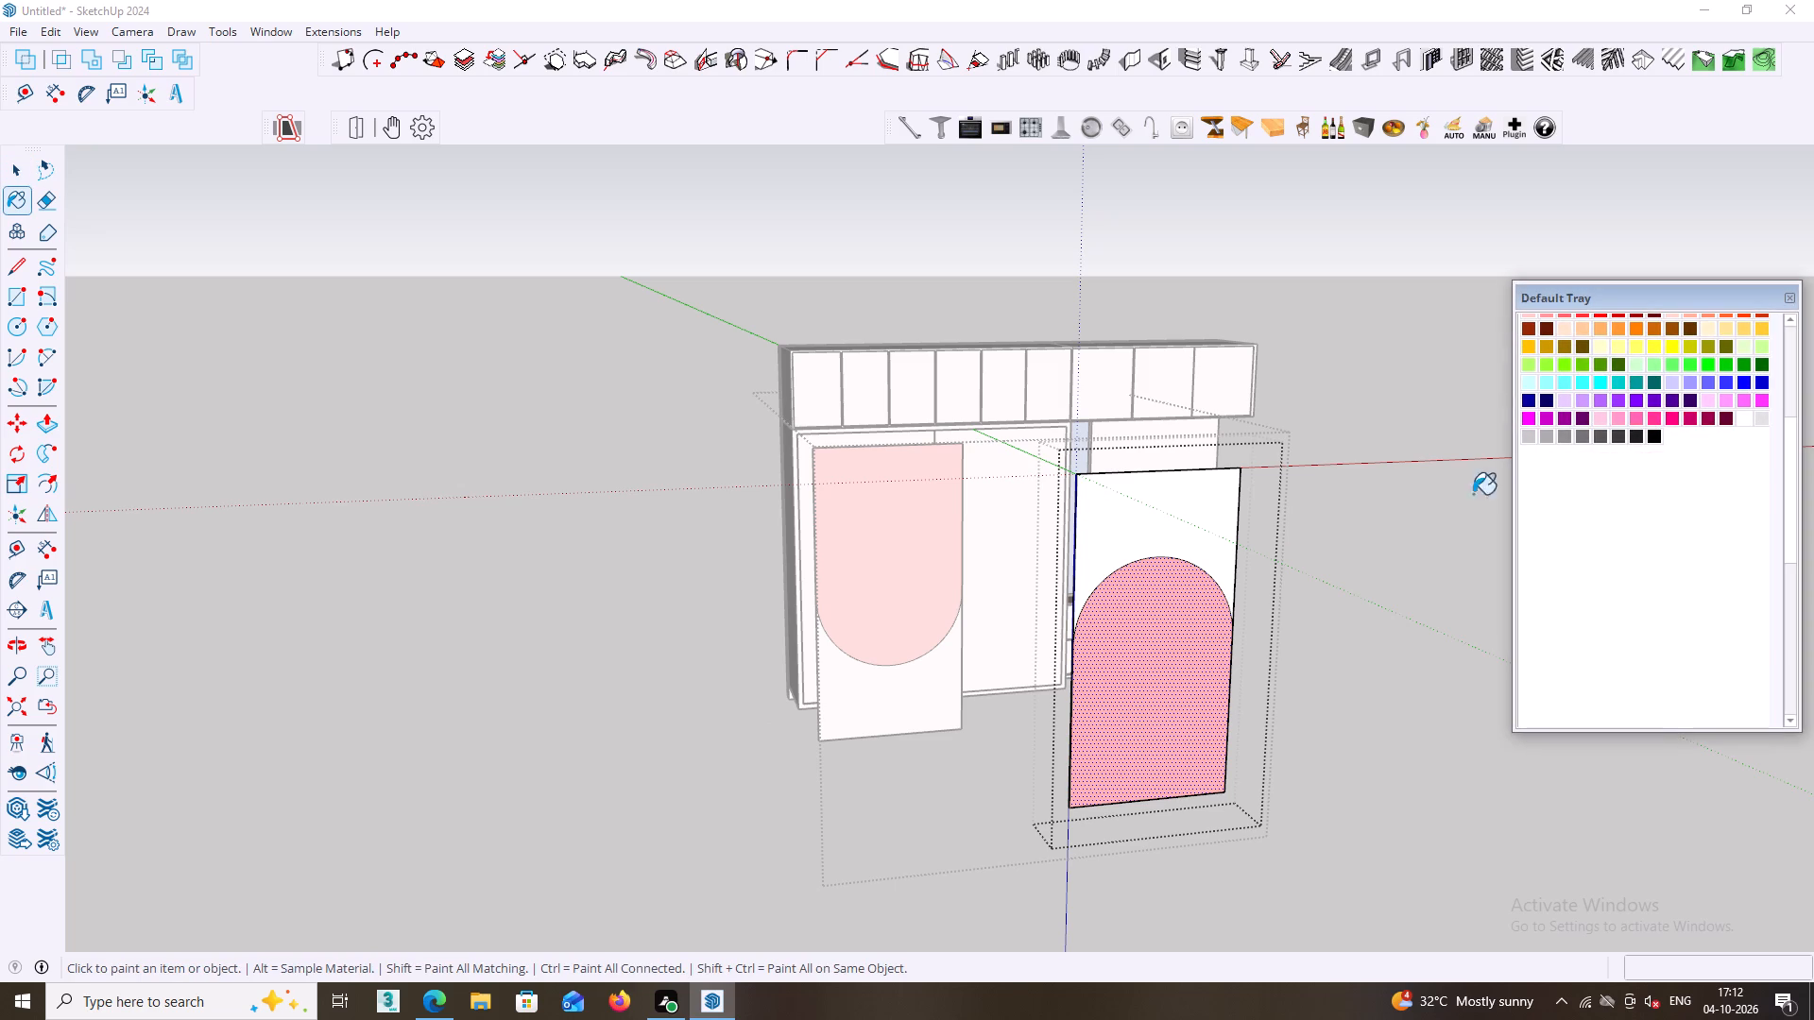
click(1742, 418)
click(1205, 677)
key(space)
click(1299, 610)
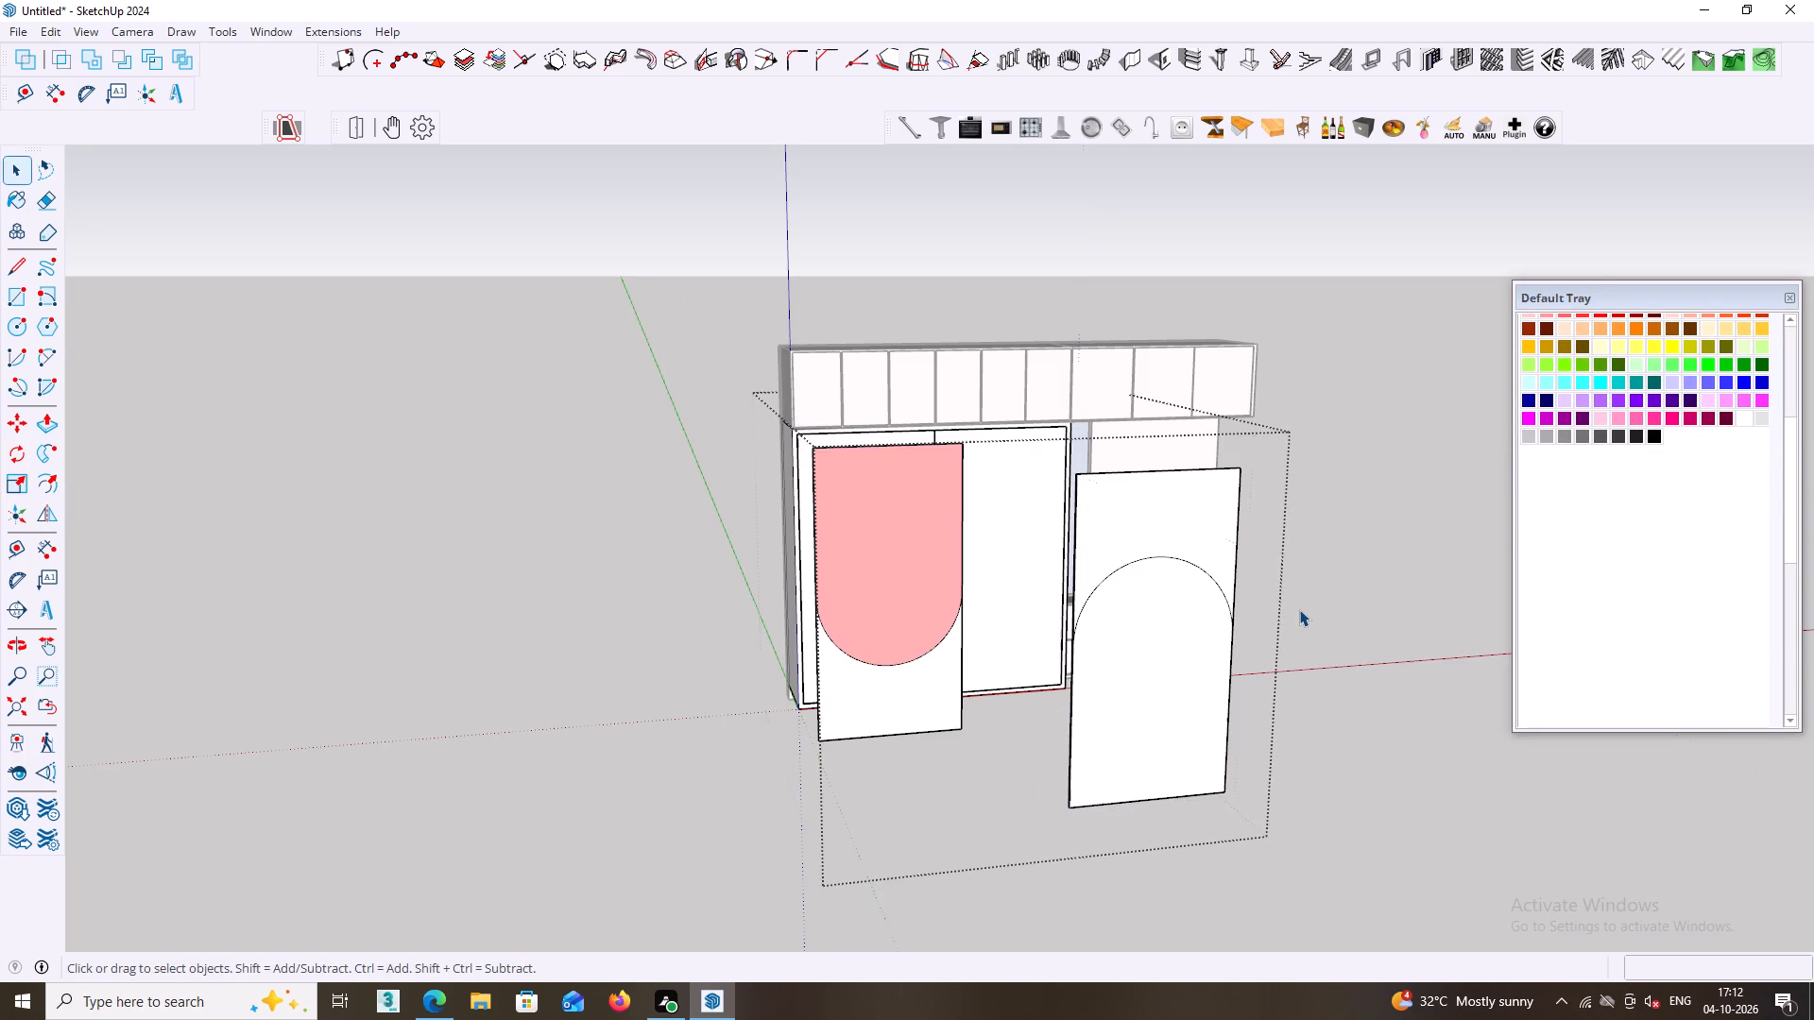
Paint the flipped panel's face above the arch with the pink sampled from the other door panel, and leave the group.
middle_drag(1341, 596, 1278, 568)
scroll(1182, 562, up, 5)
middle_drag(1152, 589, 1177, 657)
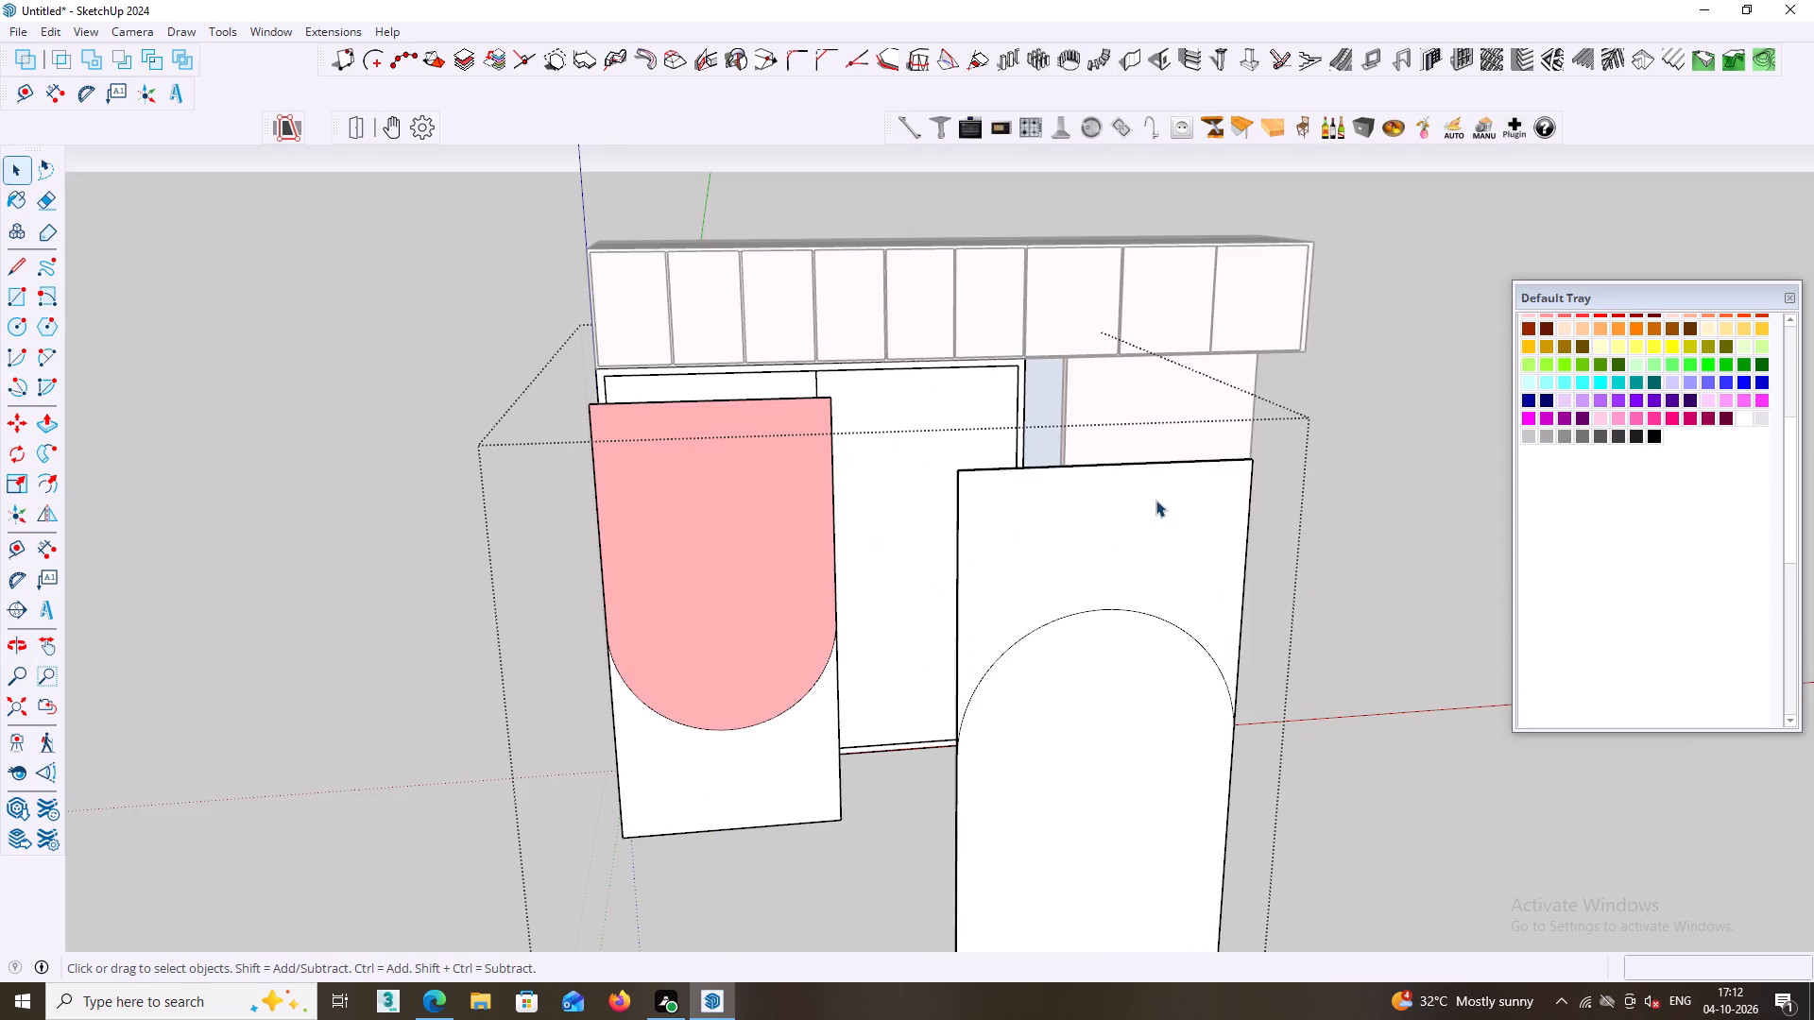
click(1155, 500)
double_click(1155, 533)
click(1147, 546)
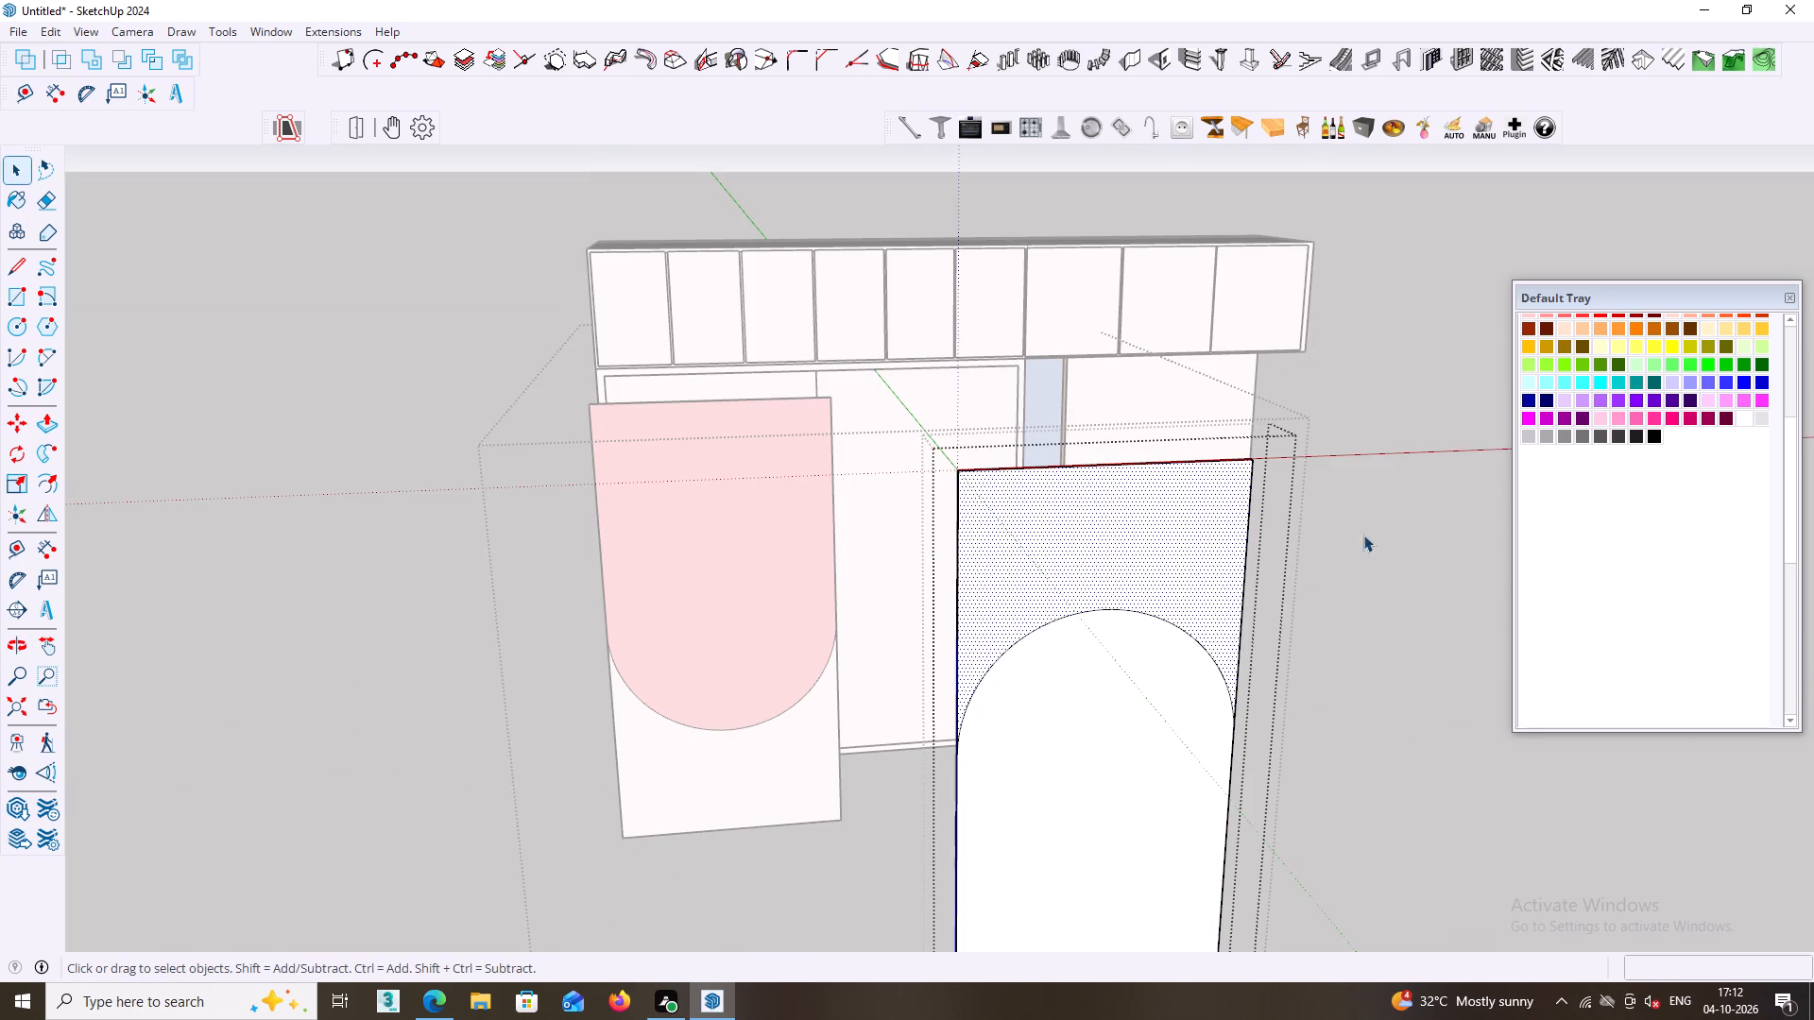
scroll(1596, 412, up, 4)
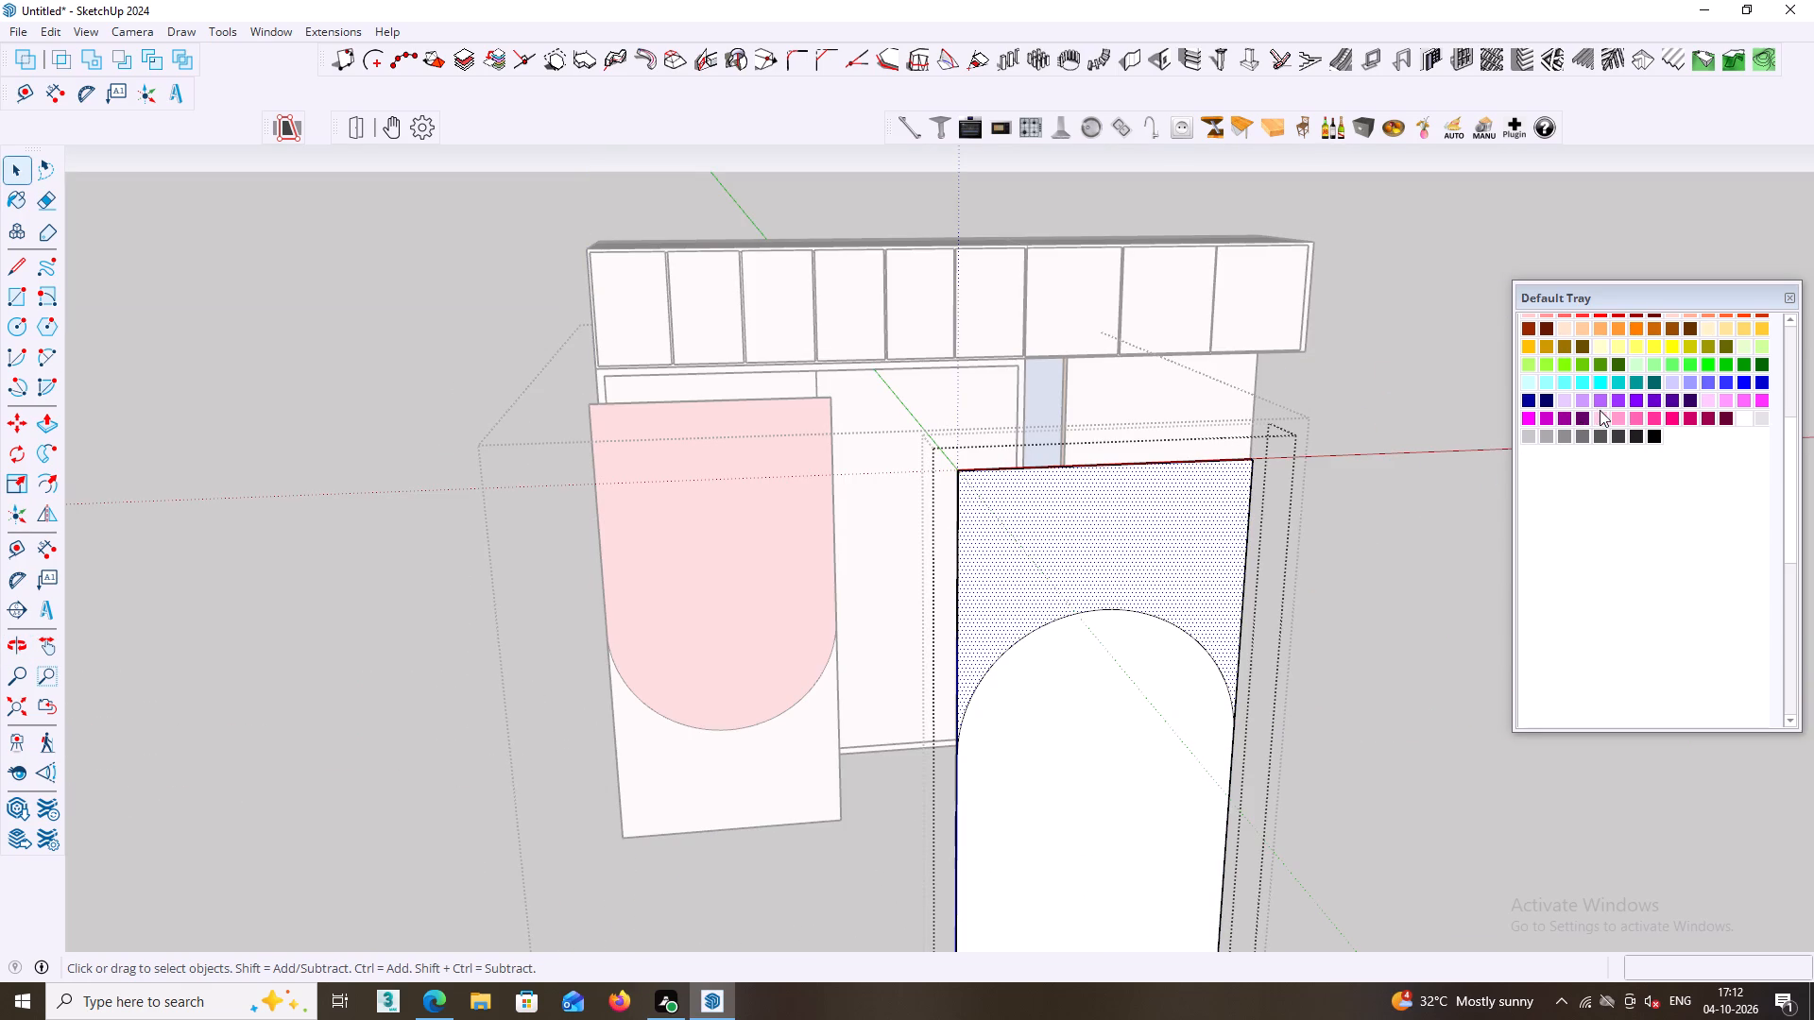
scroll(1600, 410, up, 12)
middle_click(1600, 410)
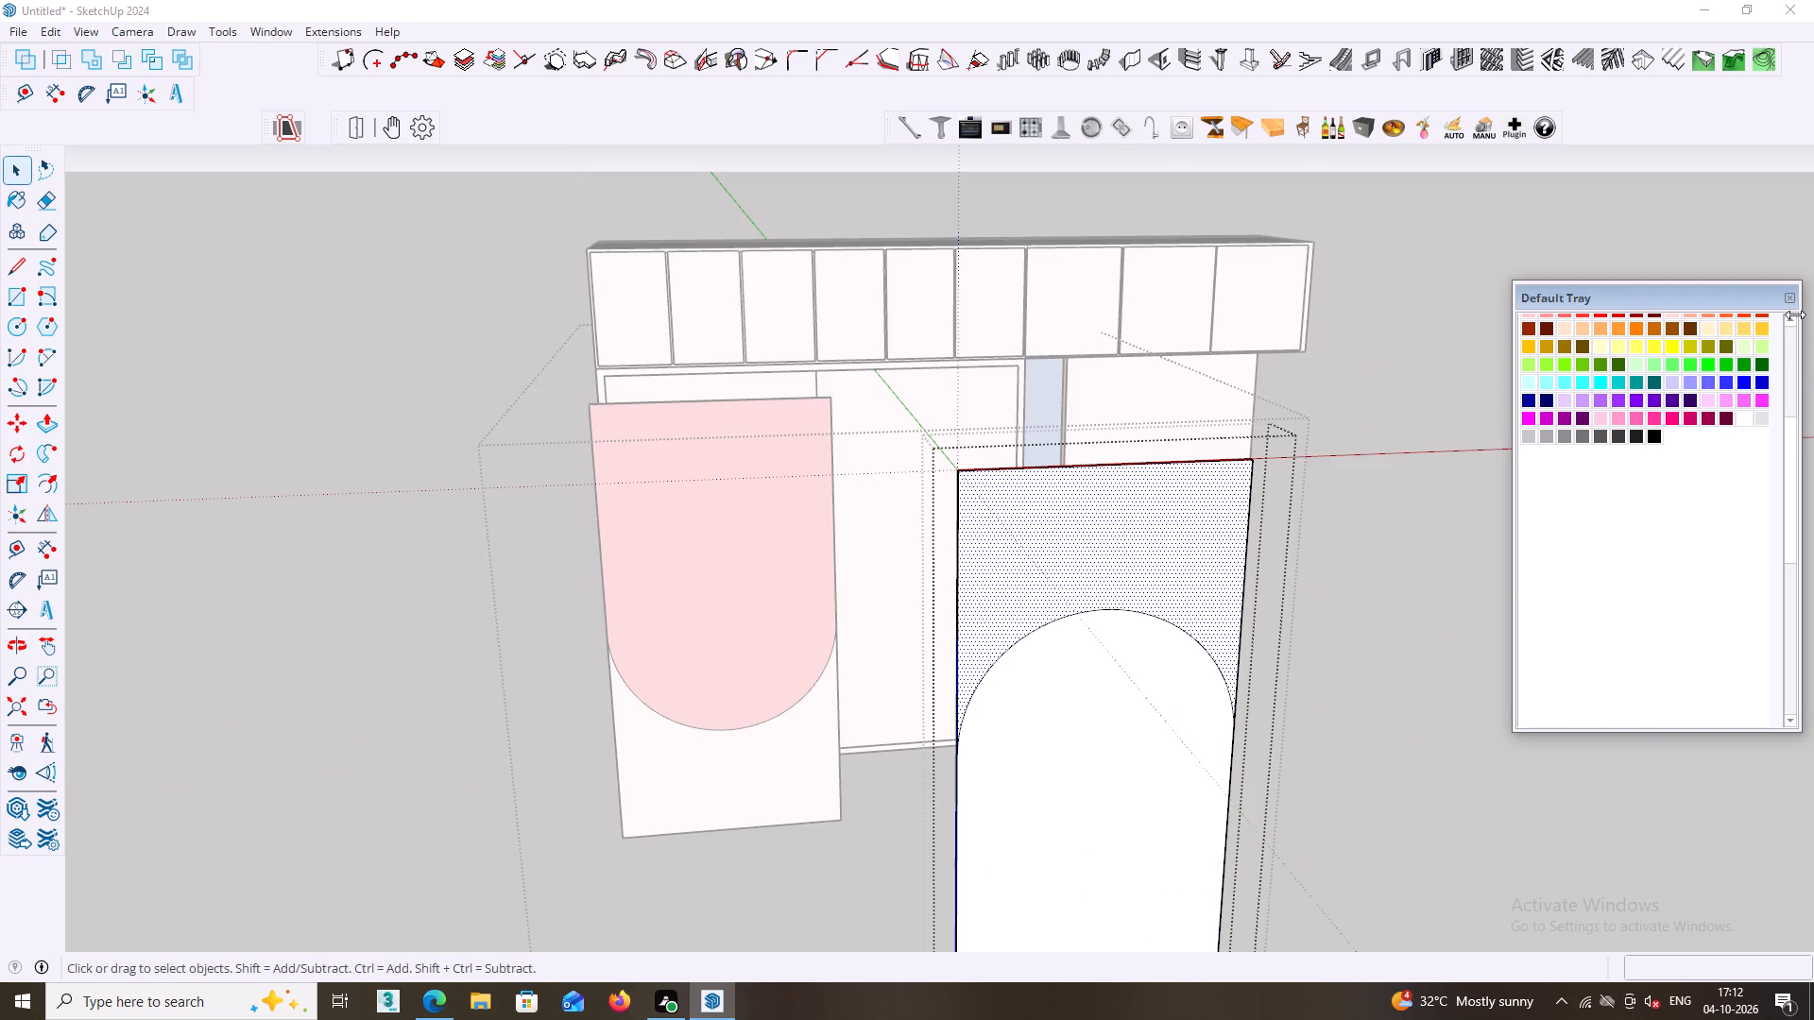
triple_click(1790, 321)
click(1790, 320)
click(1769, 334)
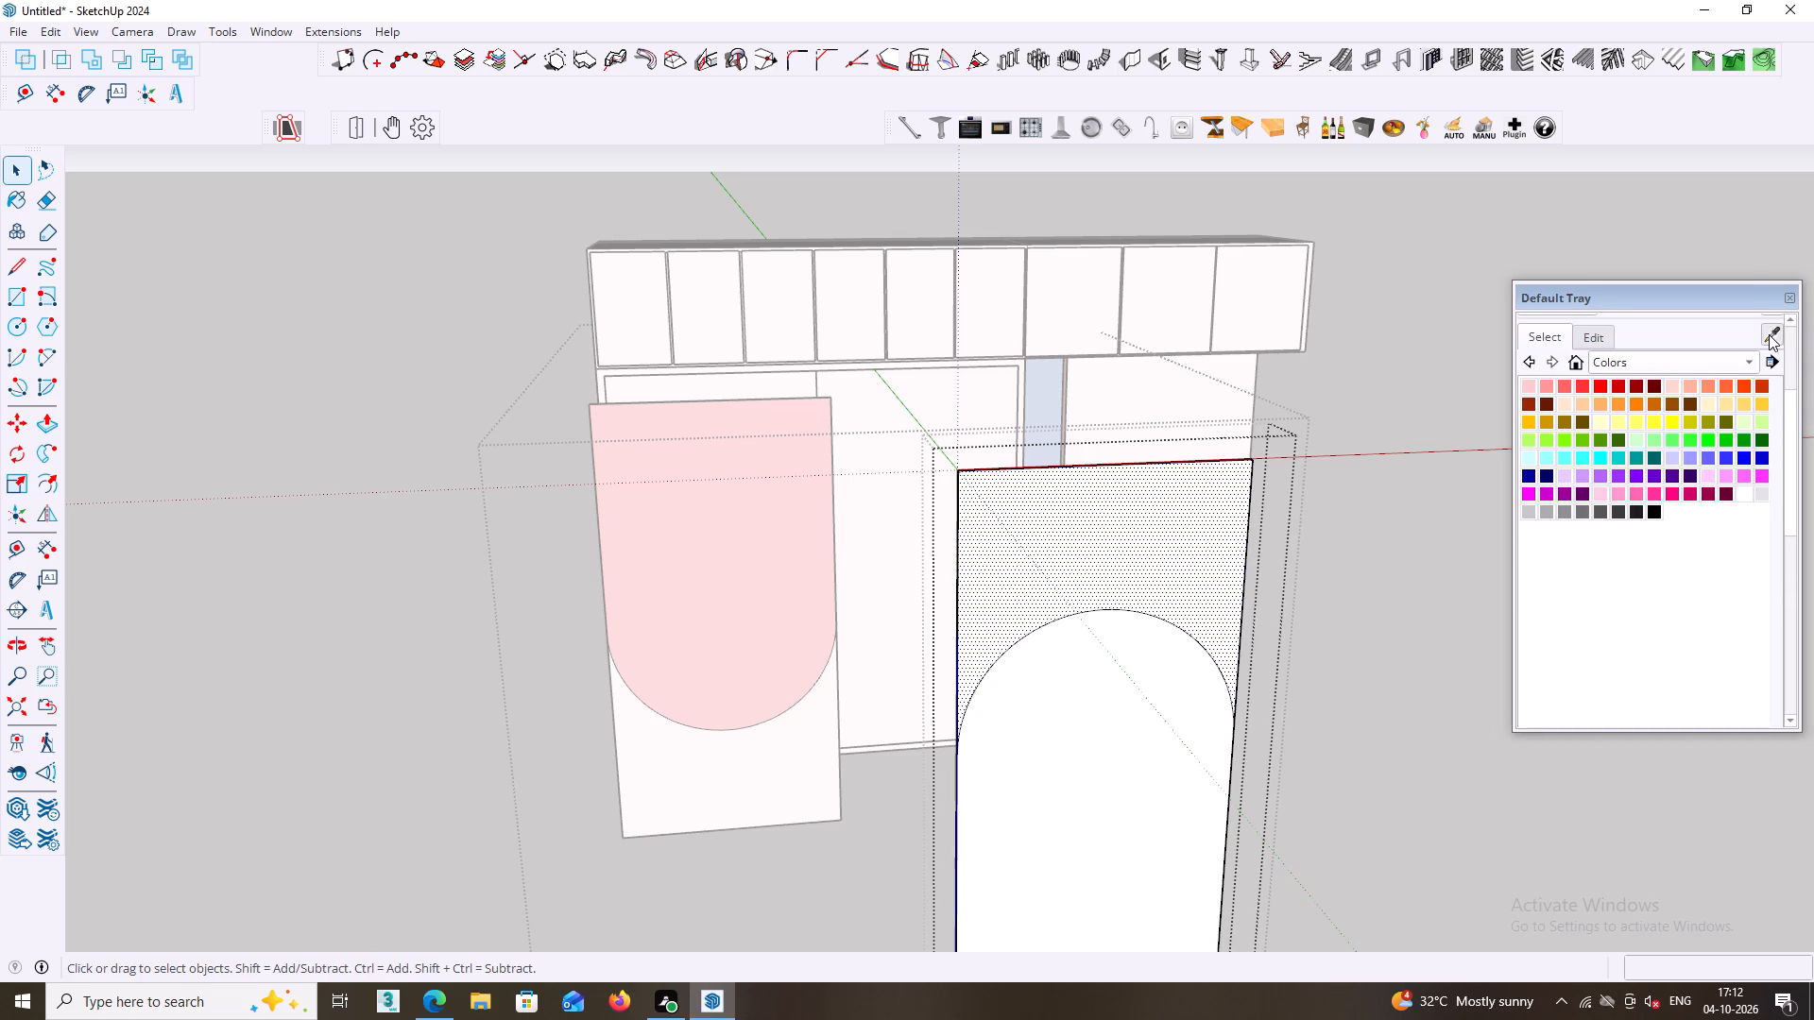
click(736, 572)
click(992, 548)
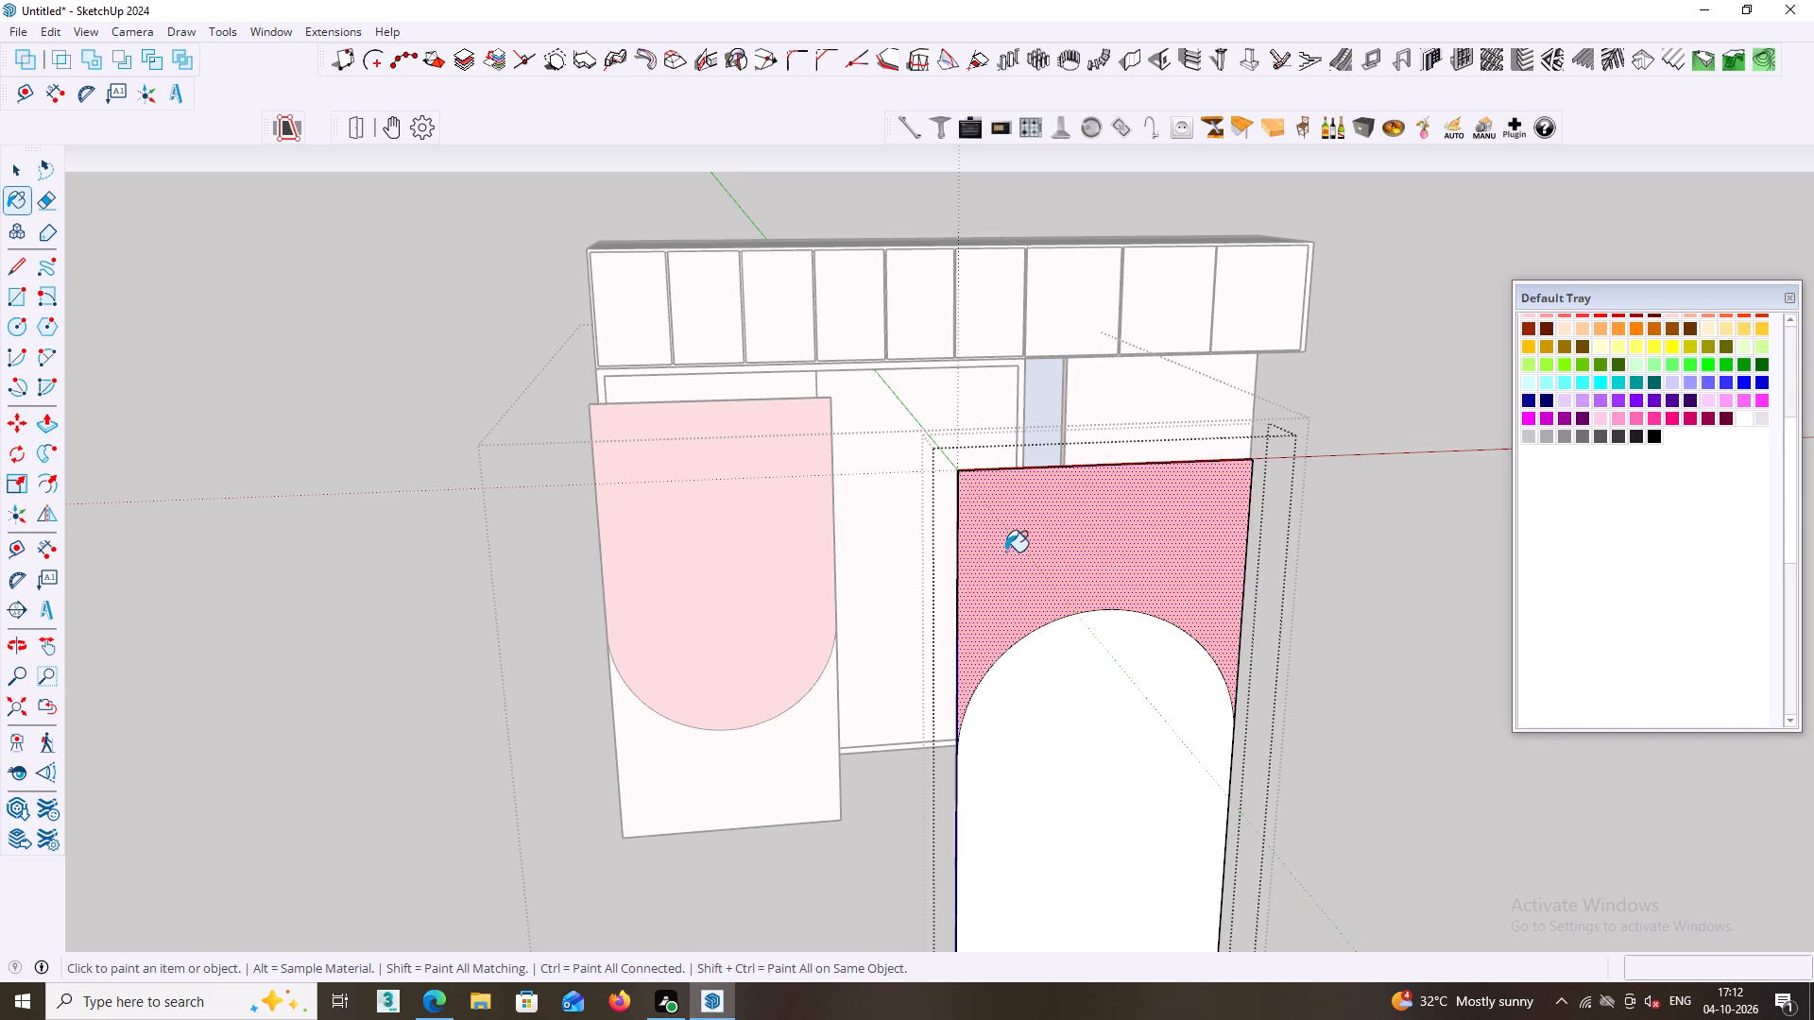
key(space)
click(1359, 630)
click(1359, 630)
middle_click(1365, 616)
scroll(1365, 616, down, 1)
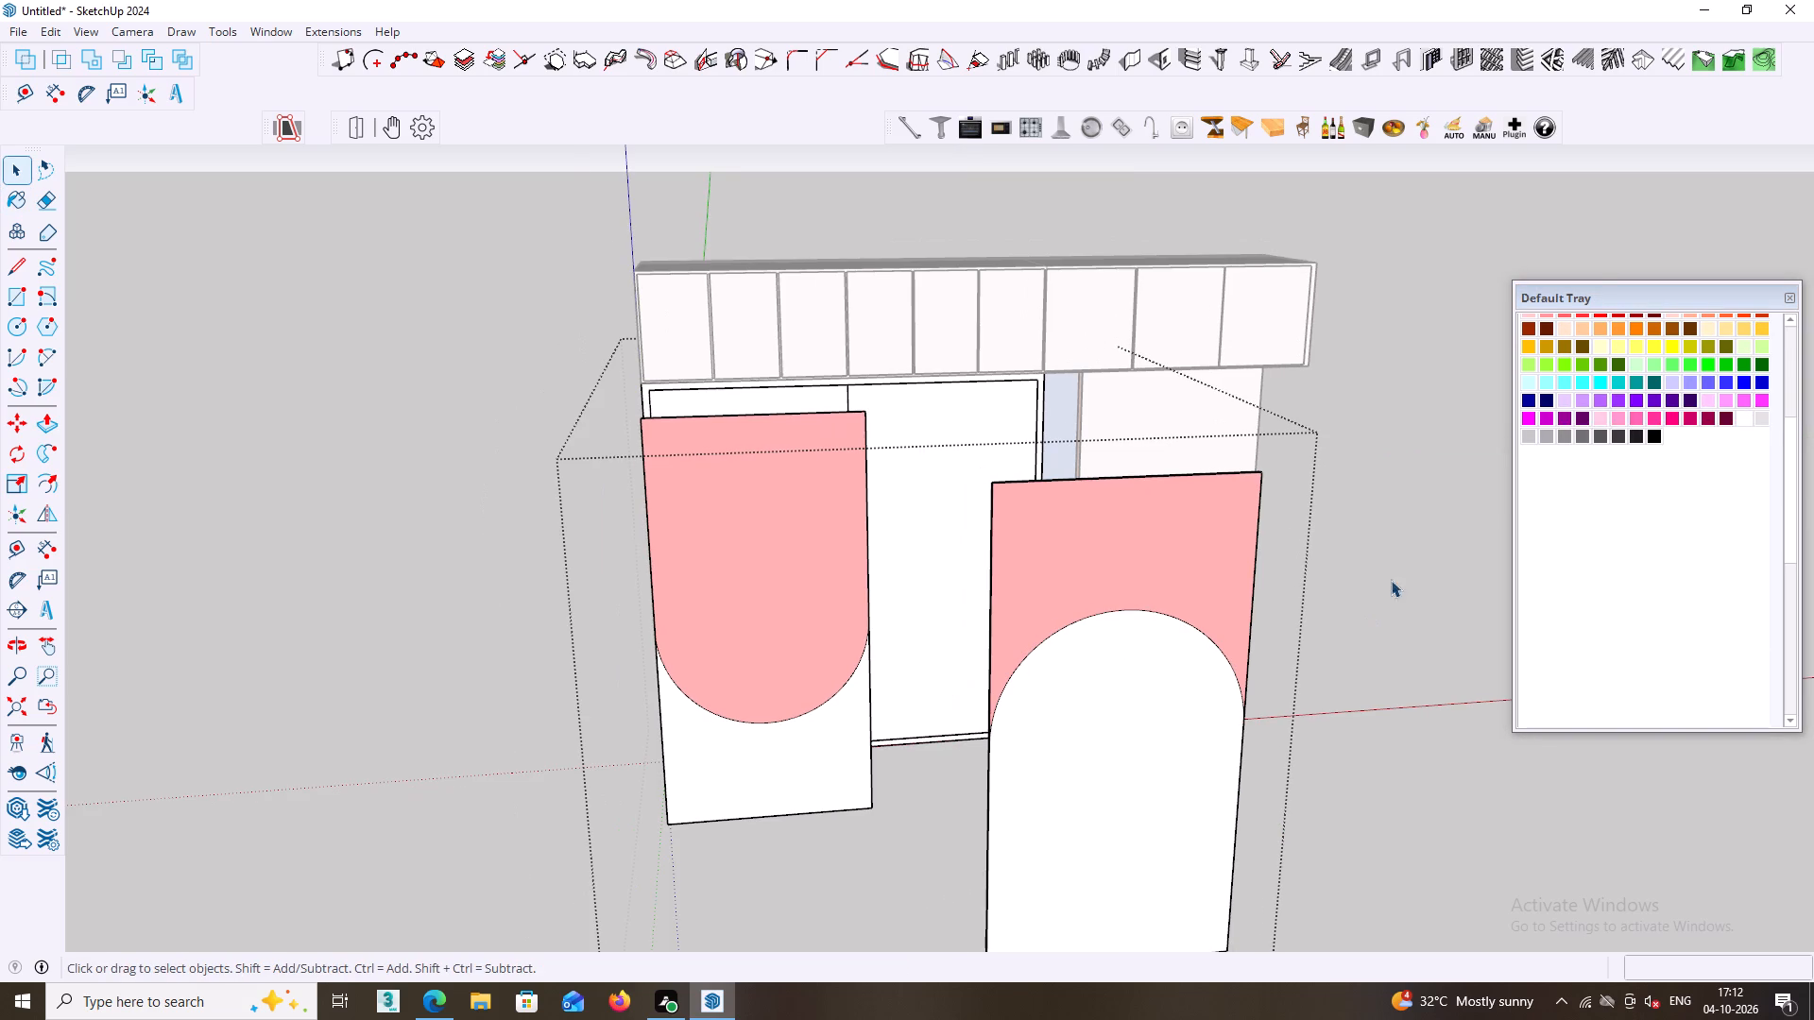
click(1403, 460)
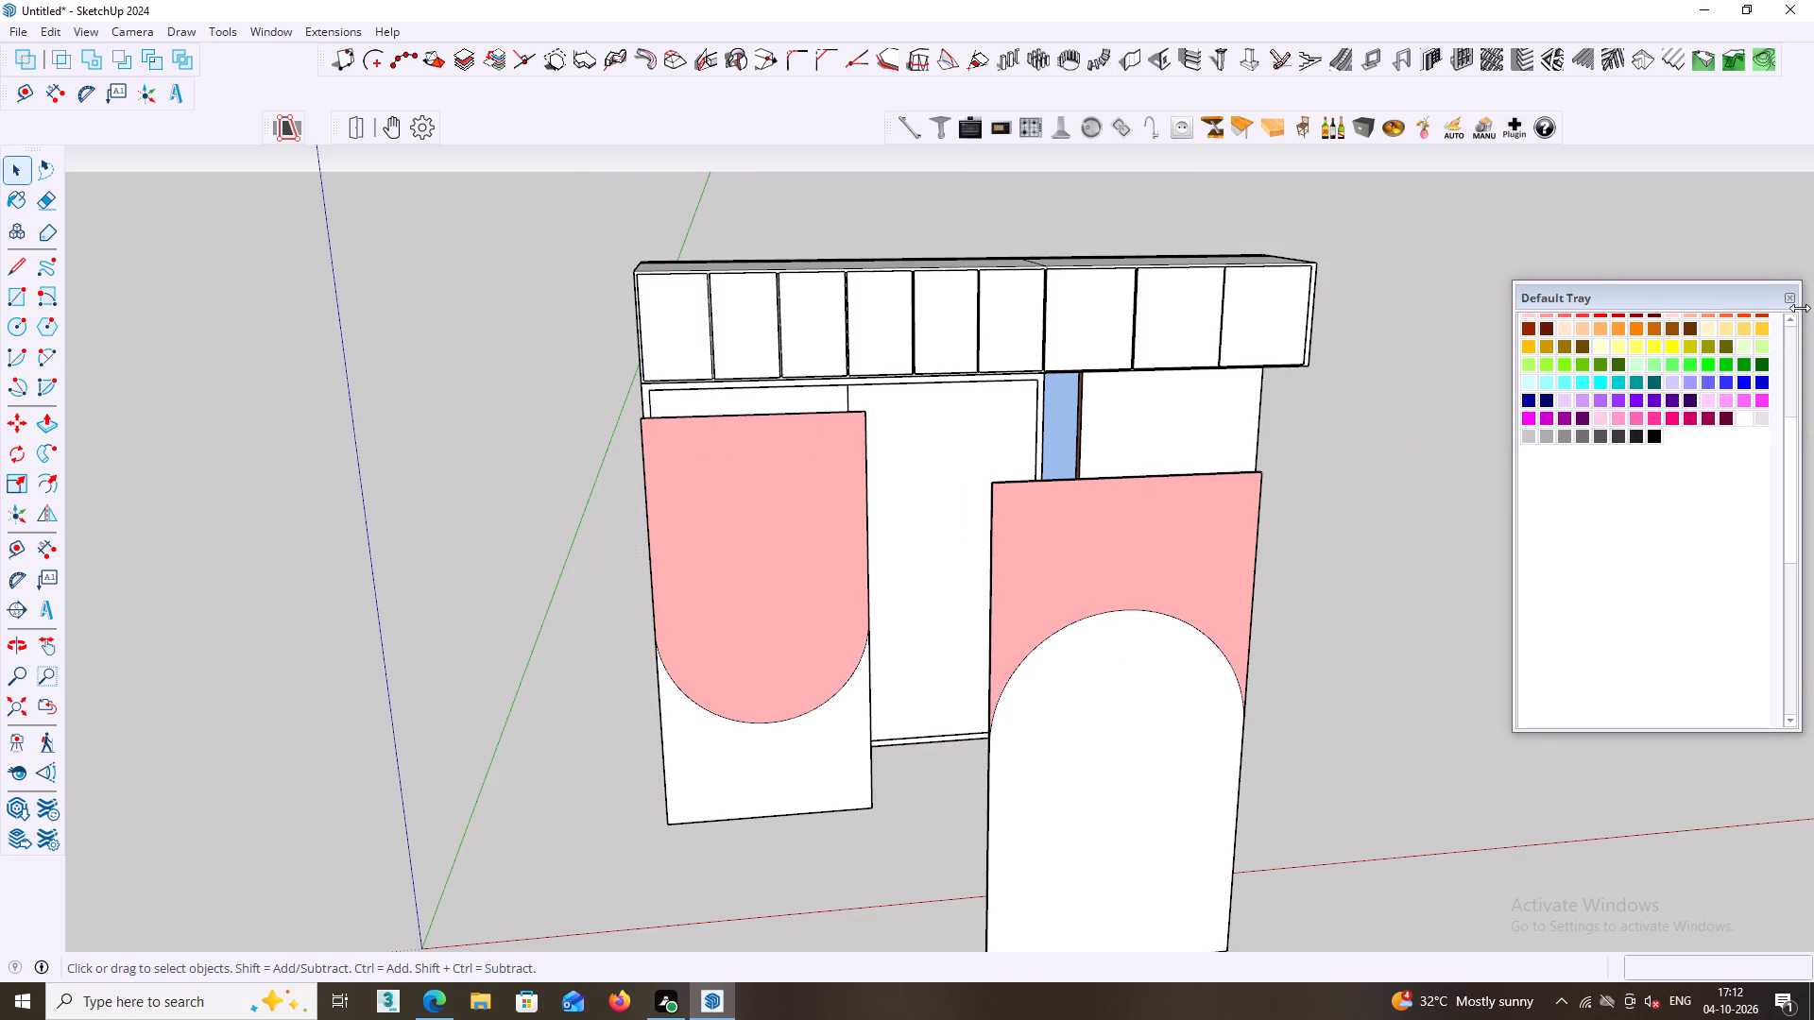
click(1788, 300)
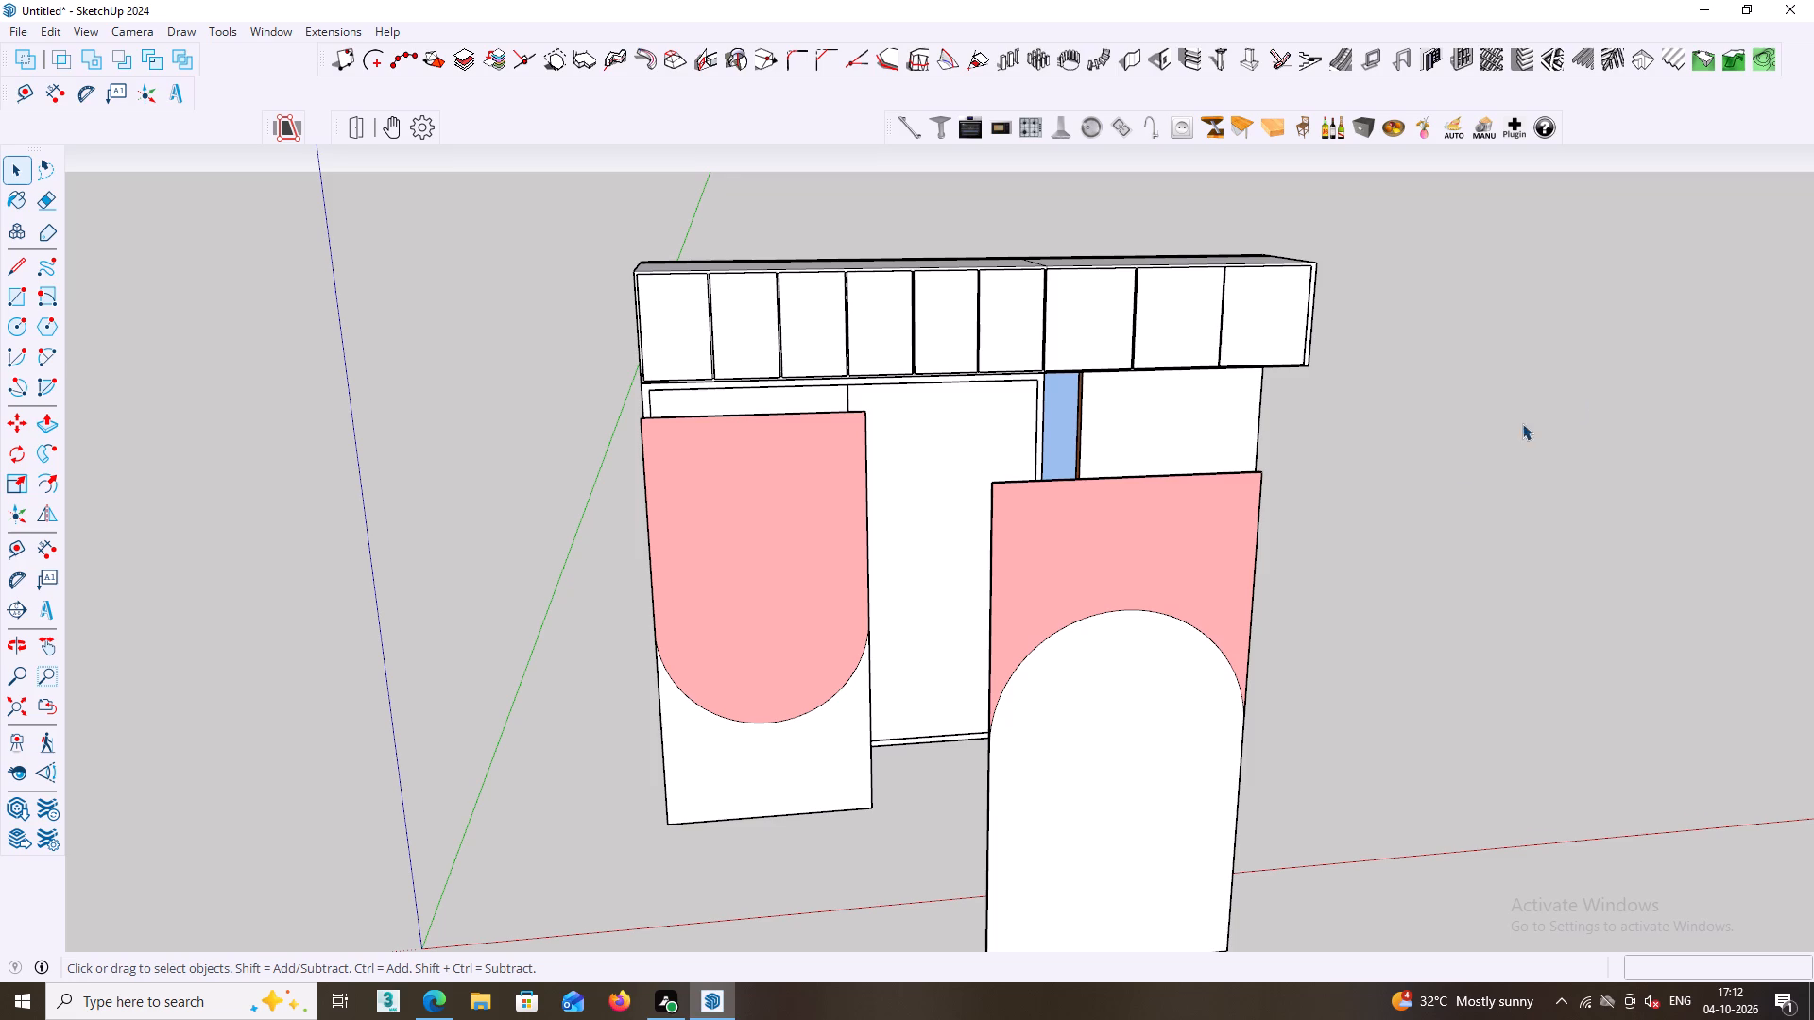
Inside the wardrobe group, delete the plain large door farthest from the side unit.
middle_drag(1401, 554, 1392, 487)
middle_drag(1179, 557, 1370, 578)
middle_drag(1050, 571, 1138, 580)
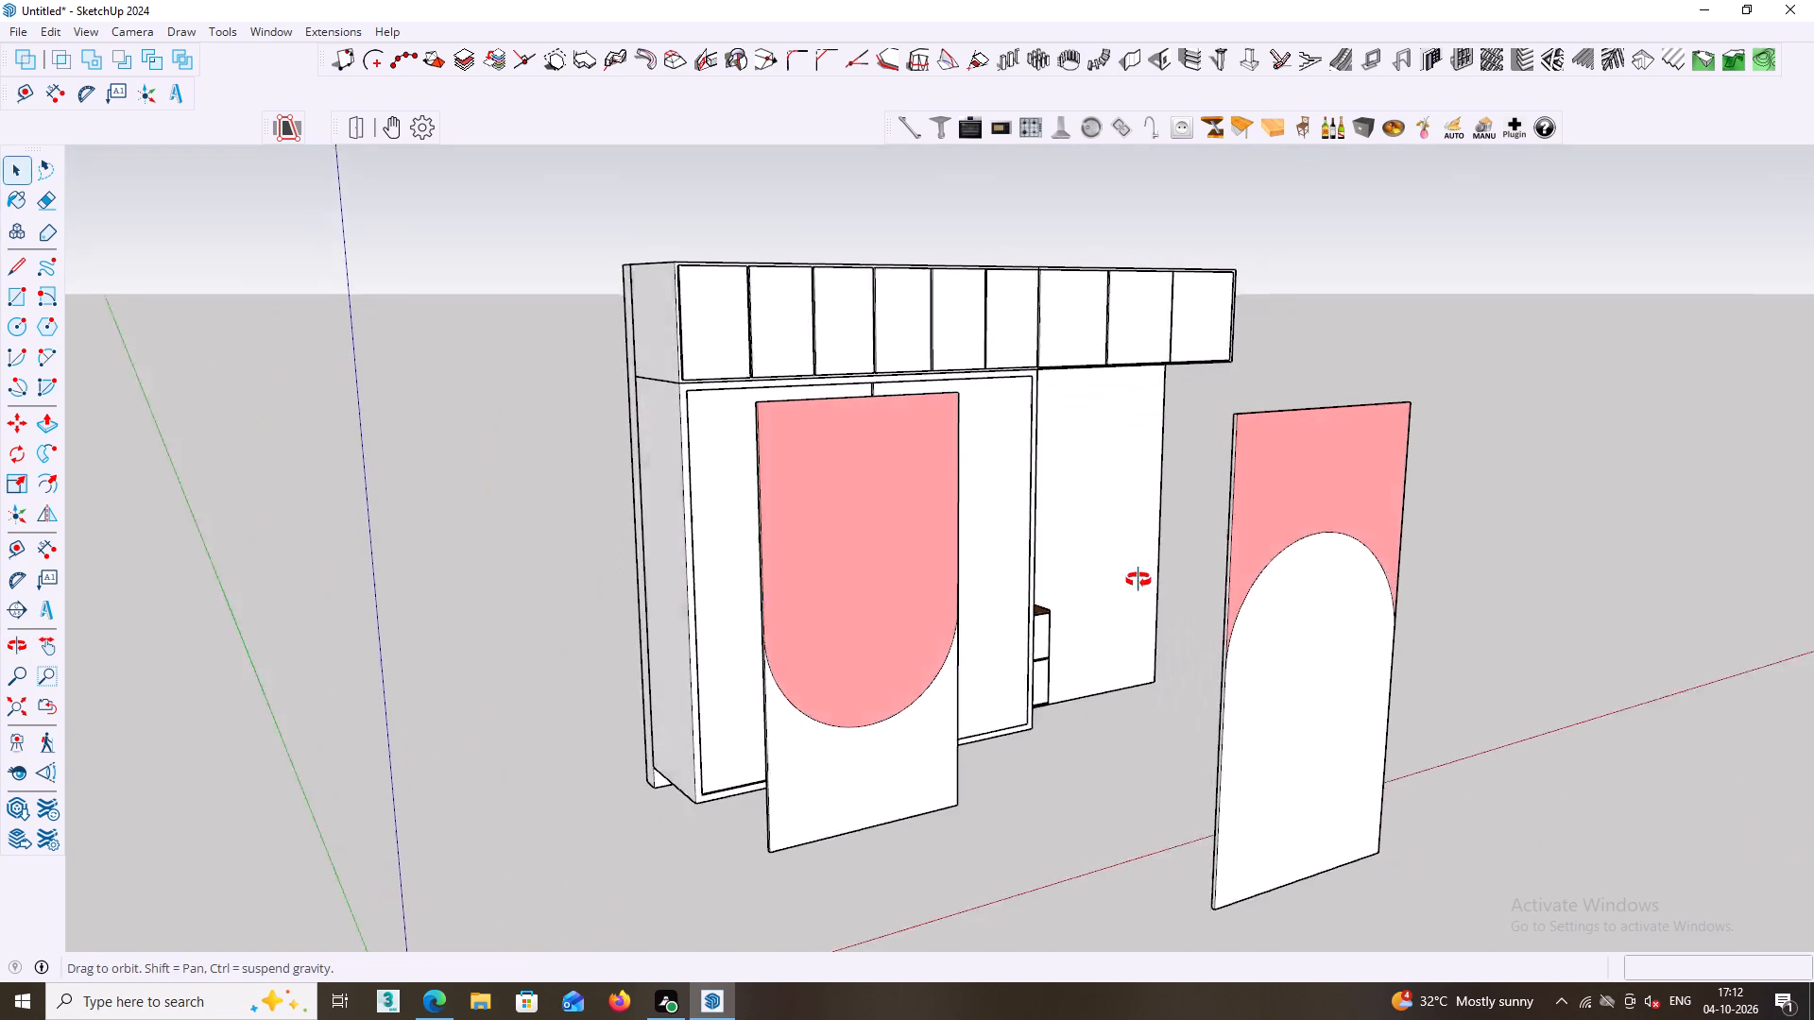
middle_drag(1138, 580, 1209, 586)
scroll(938, 587, up, 2)
middle_drag(900, 594, 1063, 619)
middle_drag(890, 633, 842, 631)
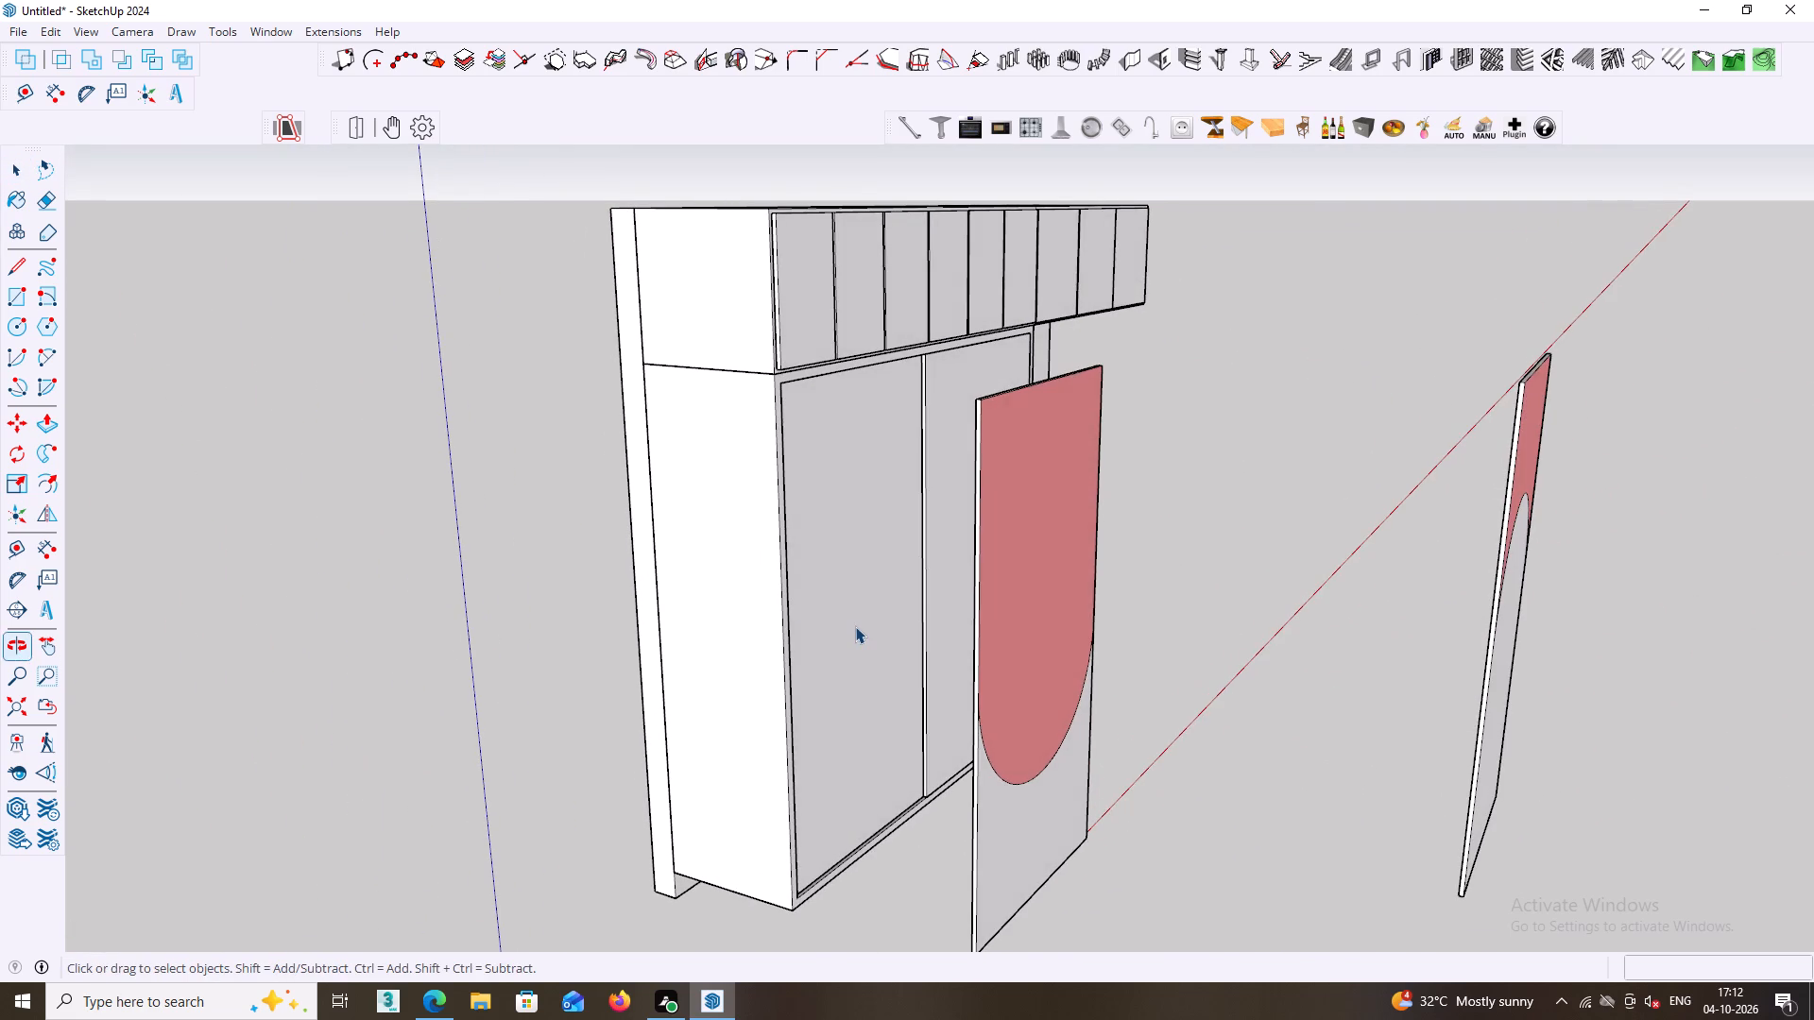
click(855, 626)
triple_click(850, 633)
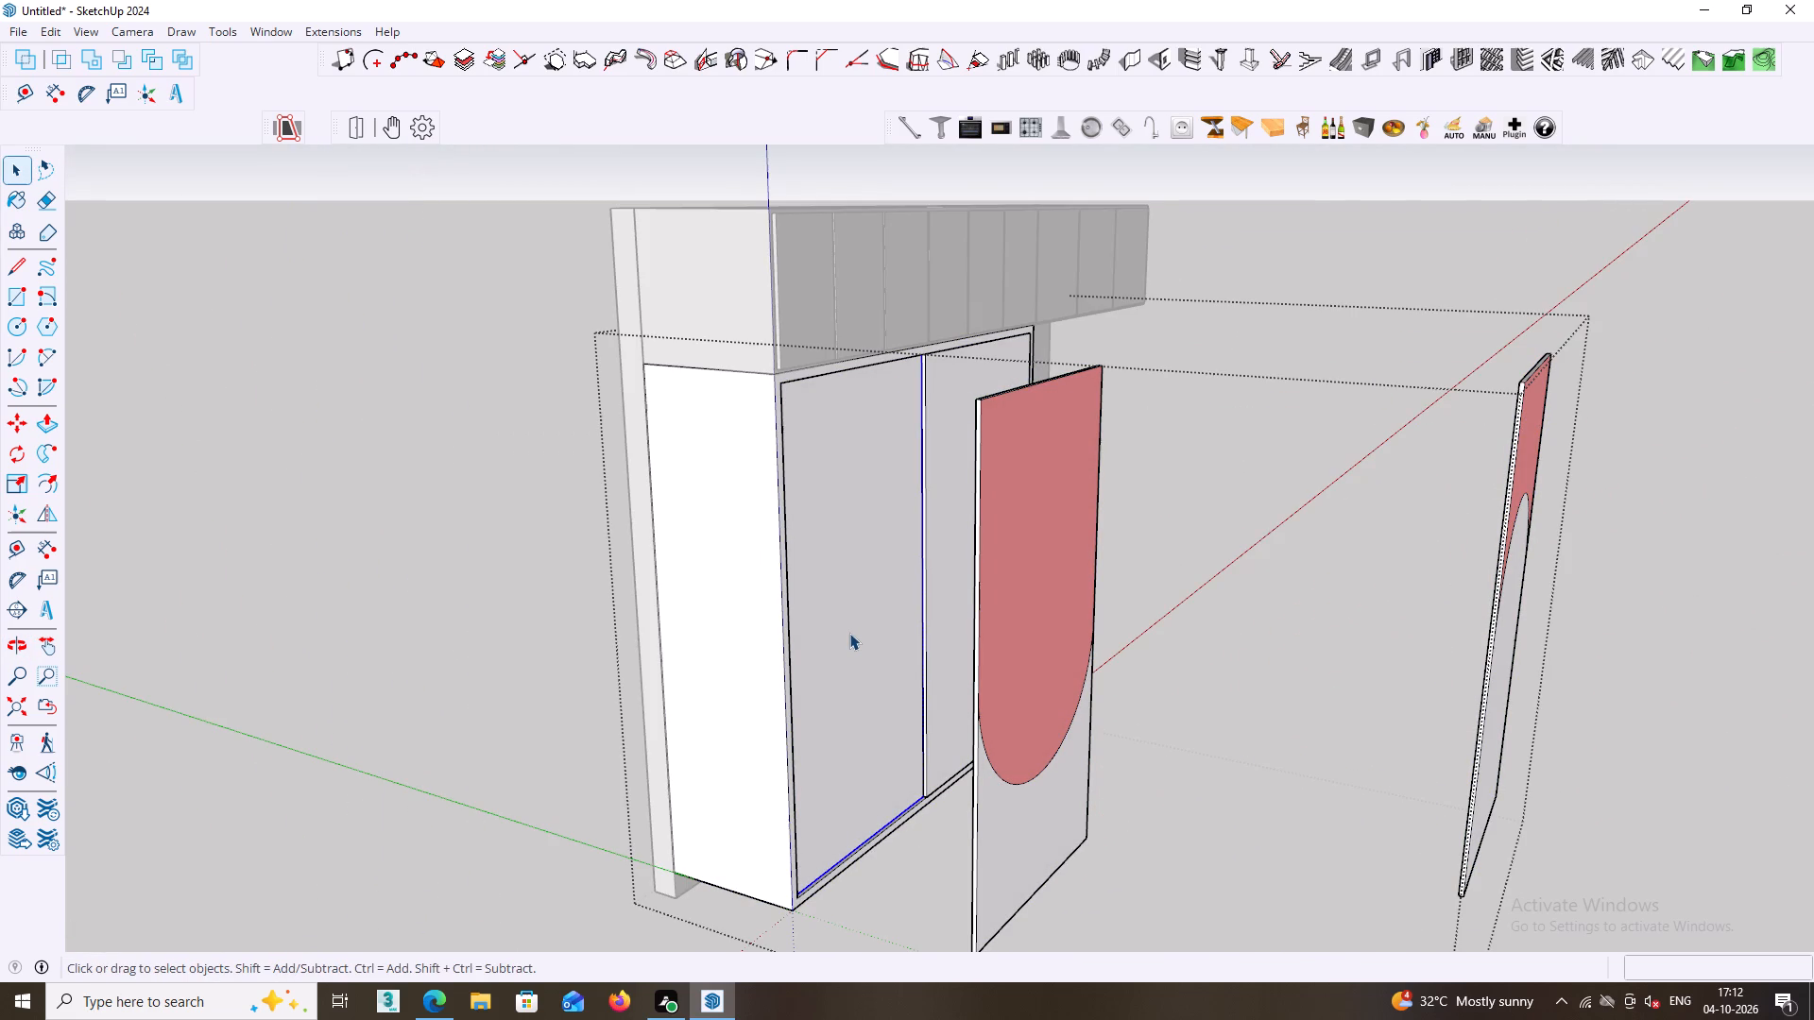
key(Delete)
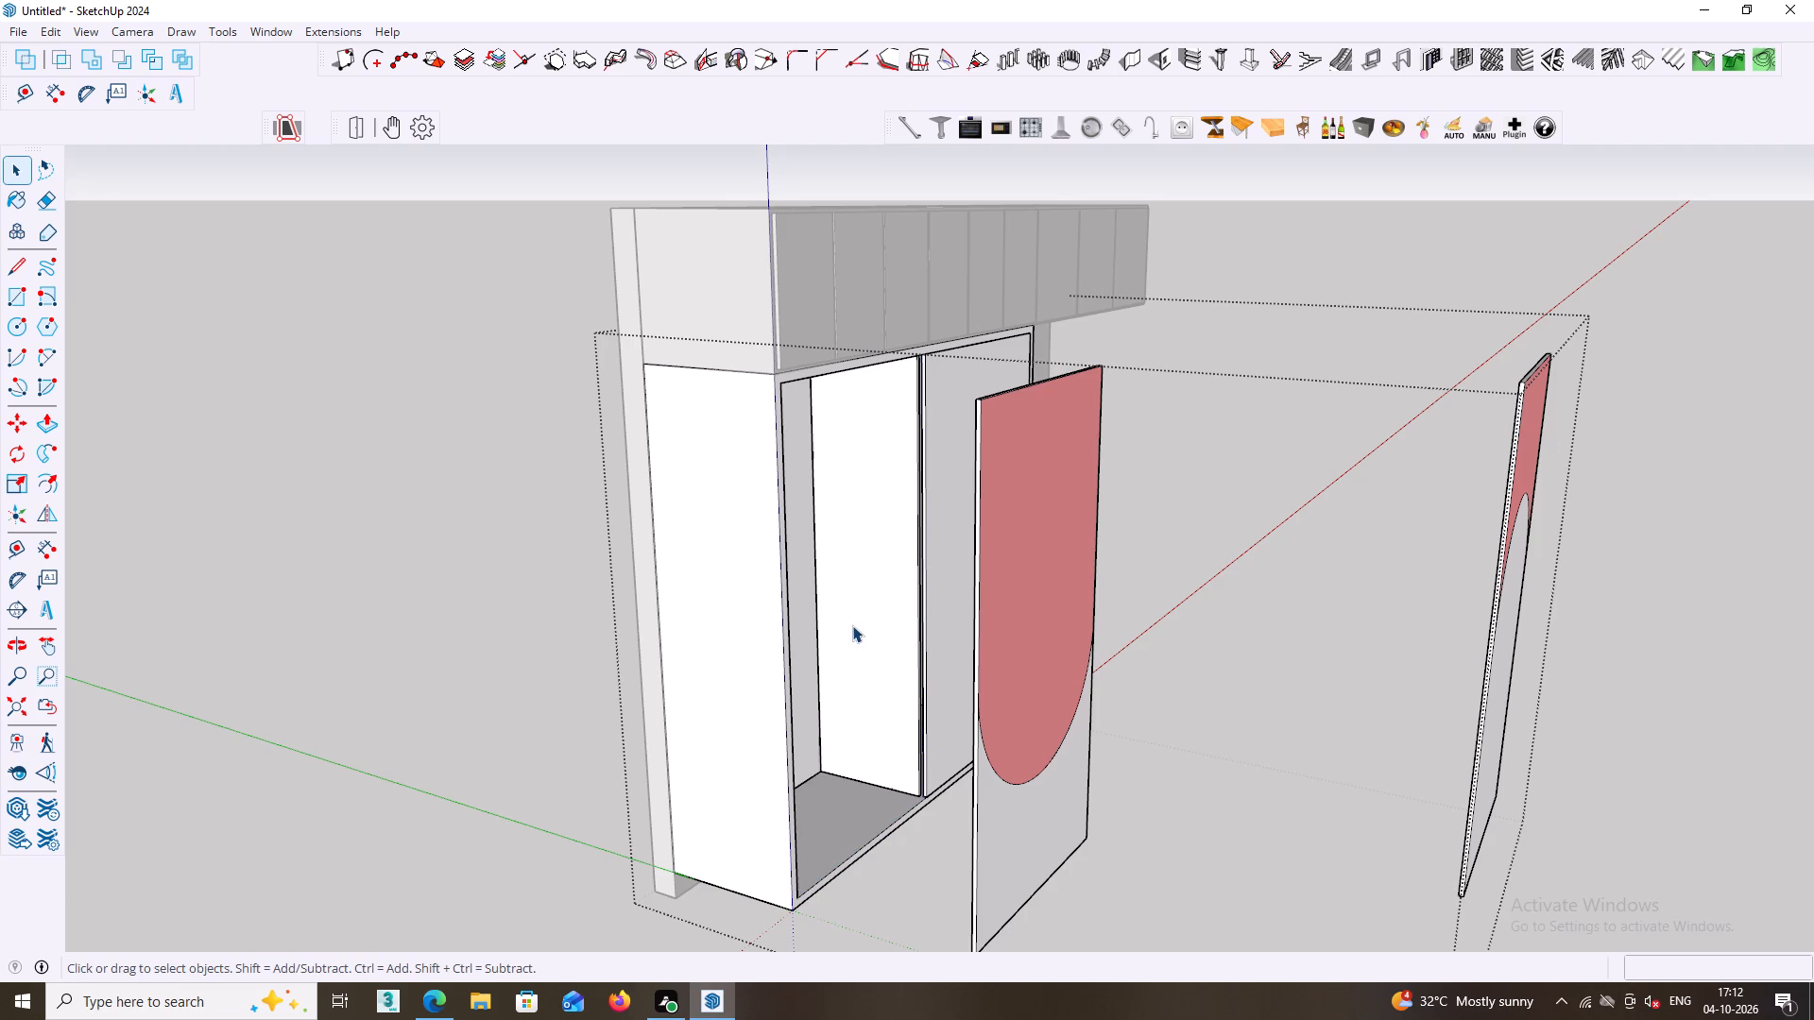
Delete the remaining plain large door, the one next to the side unit.
middle_drag(917, 560, 864, 570)
middle_drag(997, 371, 898, 406)
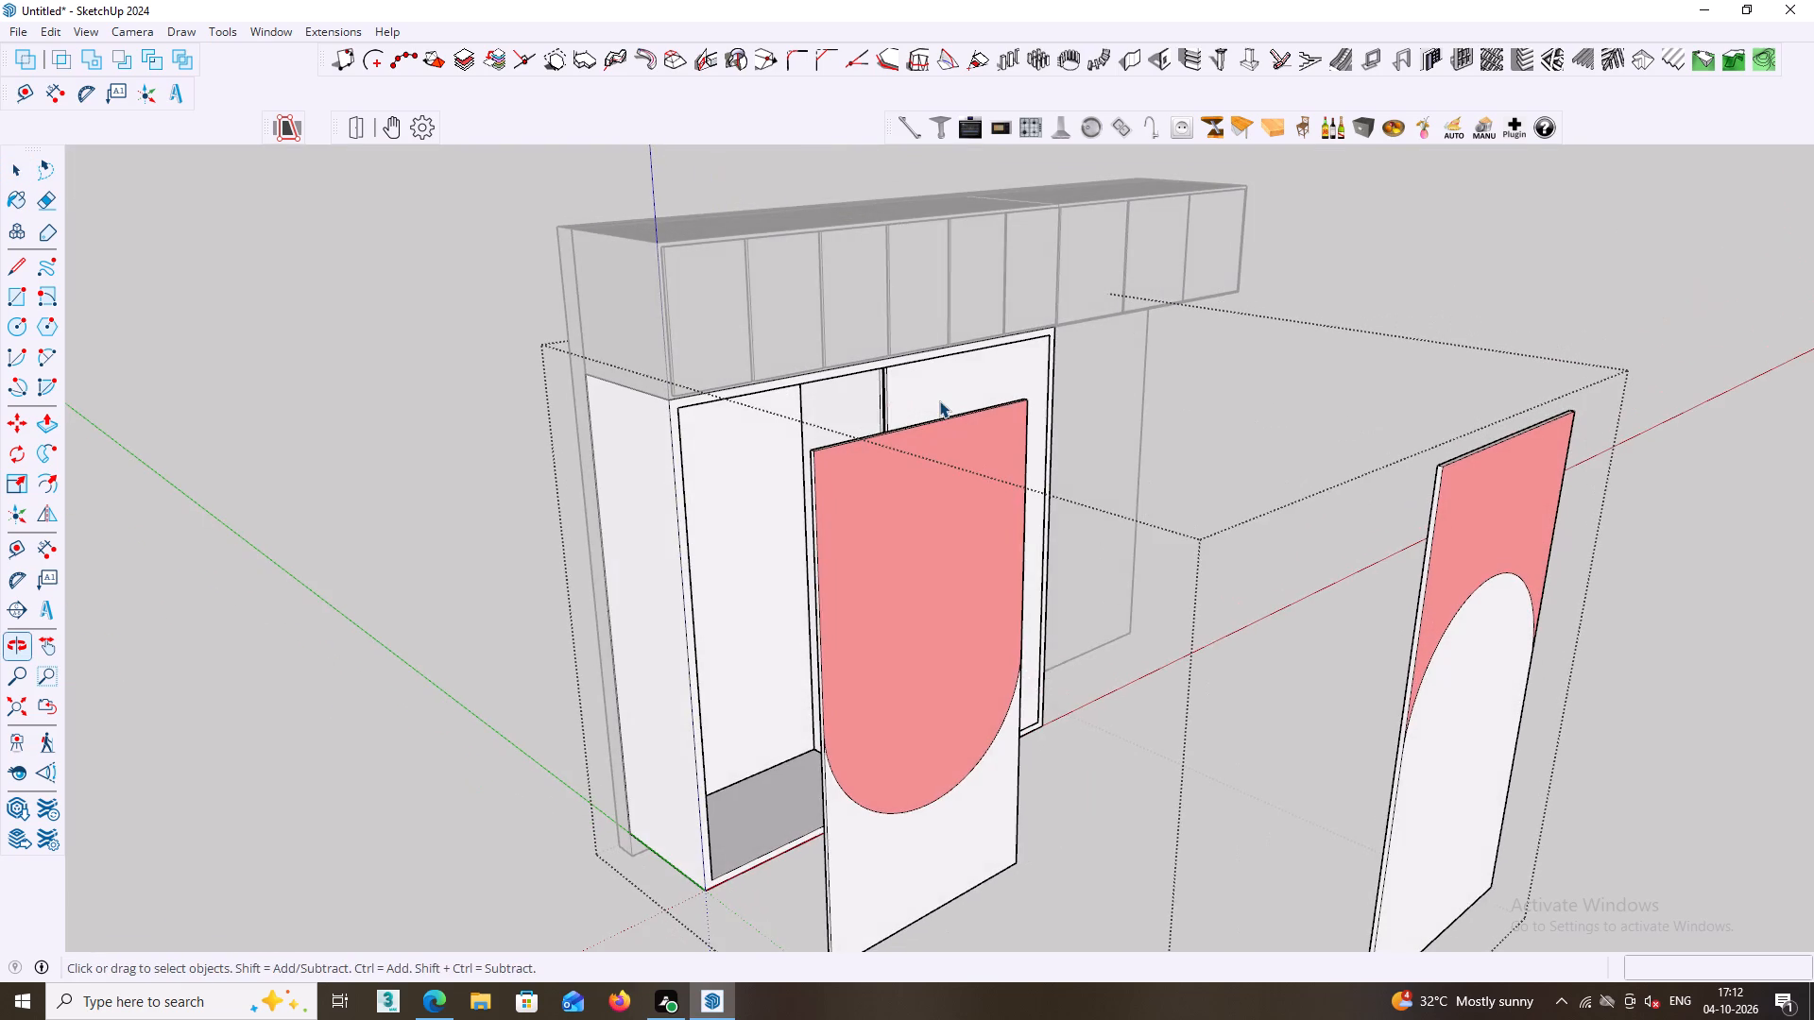
scroll(939, 399, up, 1)
middle_drag(936, 399, 831, 432)
middle_drag(940, 411, 799, 433)
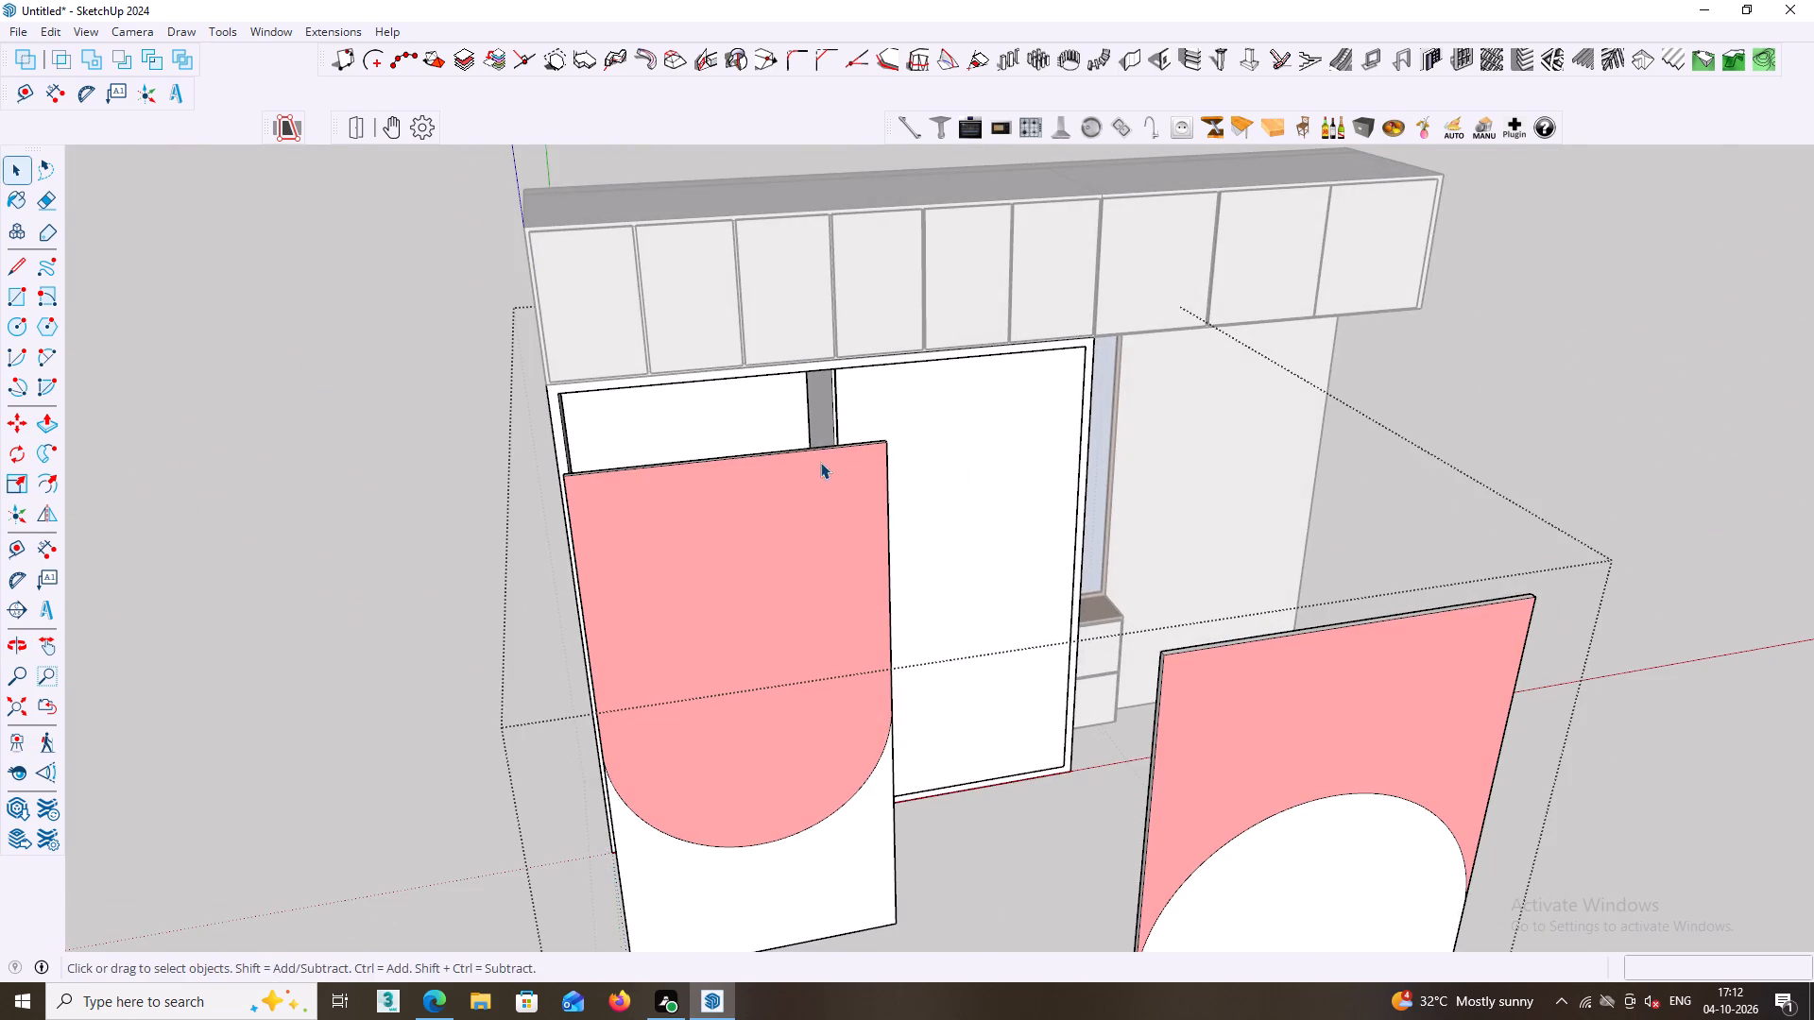
middle_drag(816, 460, 922, 397)
scroll(933, 366, up, 1)
click(935, 382)
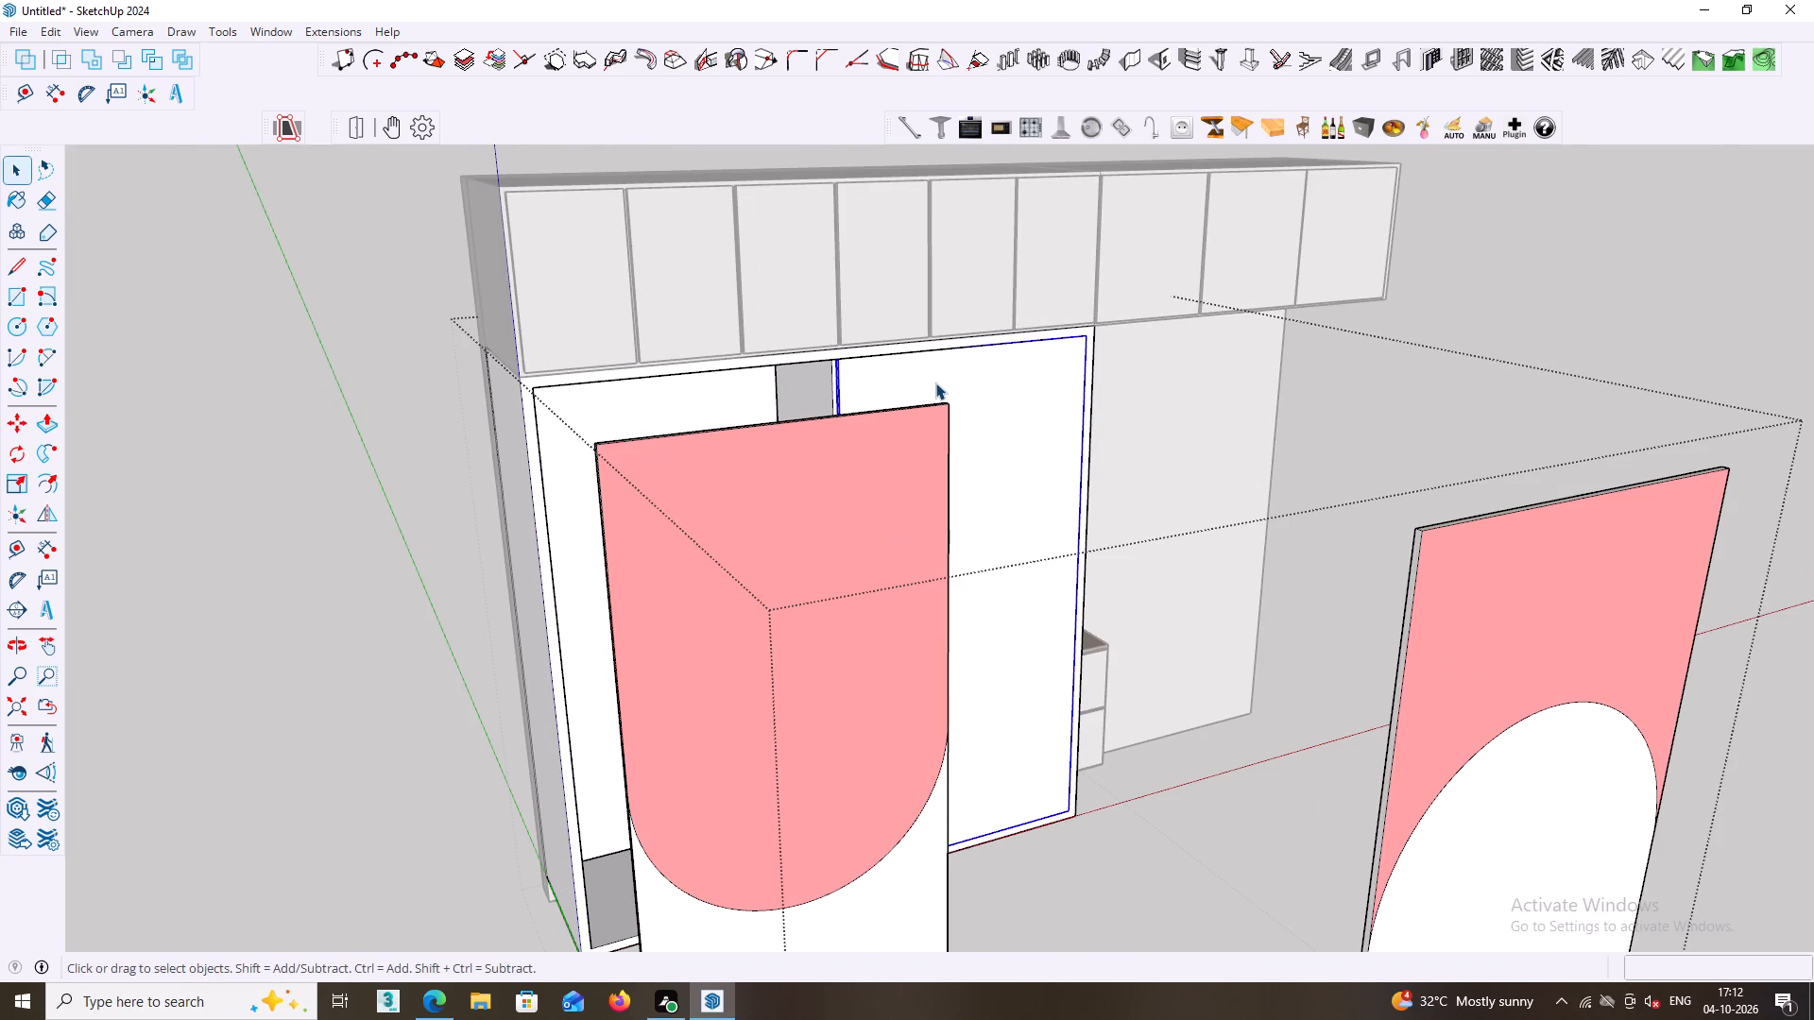
key(Delete)
Leave the wardrobe group and examine the open carcass and both loose curved door panels from several angles.
scroll(1030, 443, down, 1)
middle_drag(1116, 519, 927, 529)
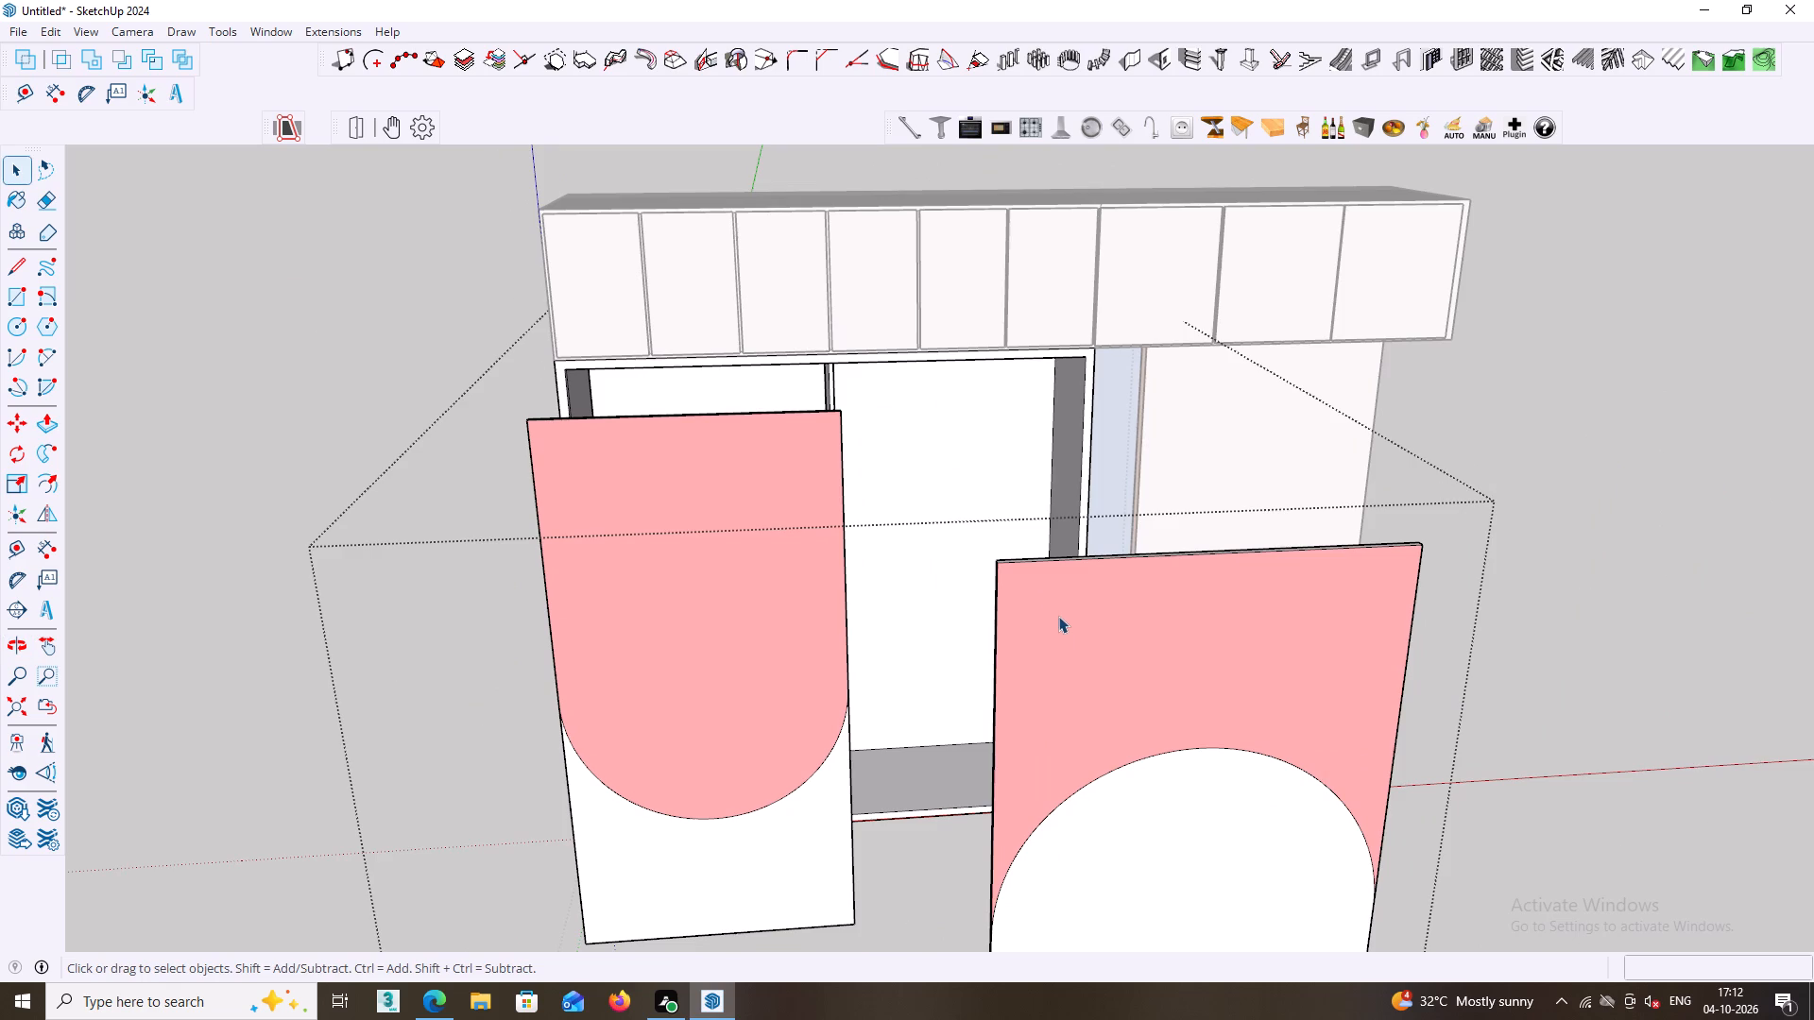
middle_drag(1059, 628, 1225, 586)
middle_drag(1115, 590, 1364, 569)
scroll(1289, 595, down, 1)
shift+middle_drag(1309, 589, 1050, 562)
middle_drag(1082, 579, 1241, 617)
middle_drag(1254, 611, 1260, 610)
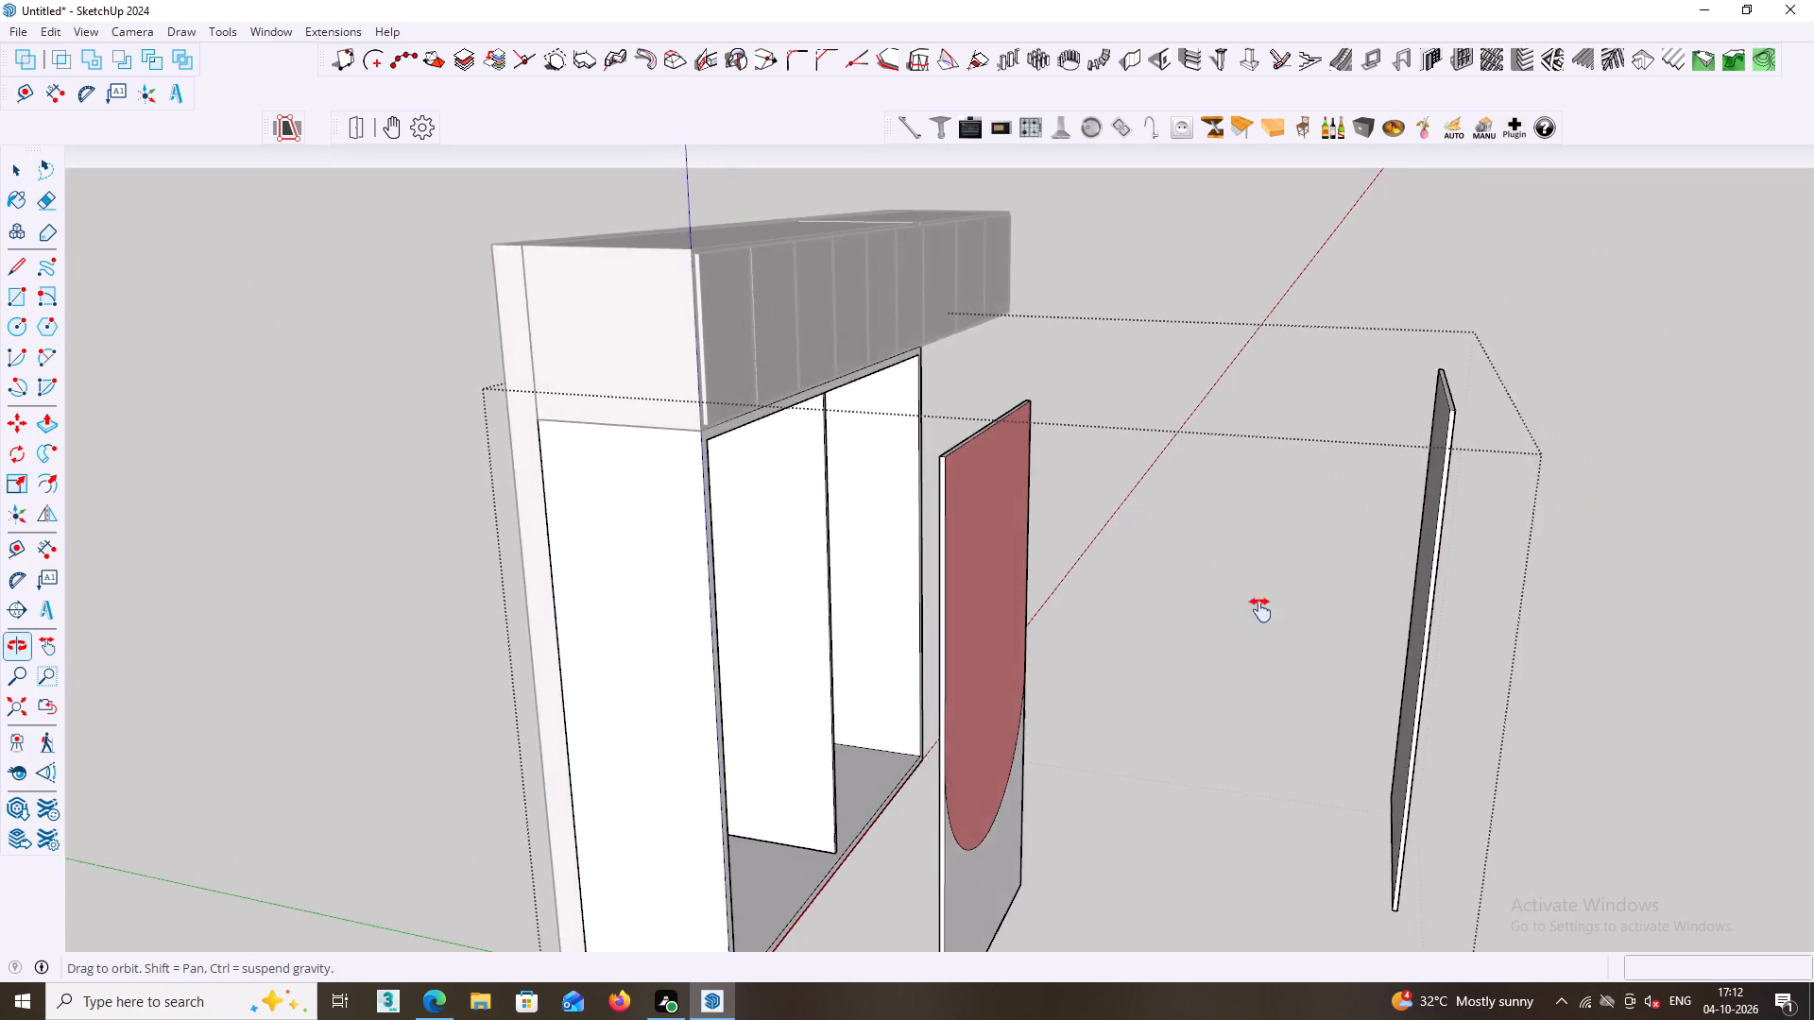
middle_drag(1260, 610, 950, 602)
middle_drag(926, 612, 779, 484)
scroll(1103, 652, down, 1)
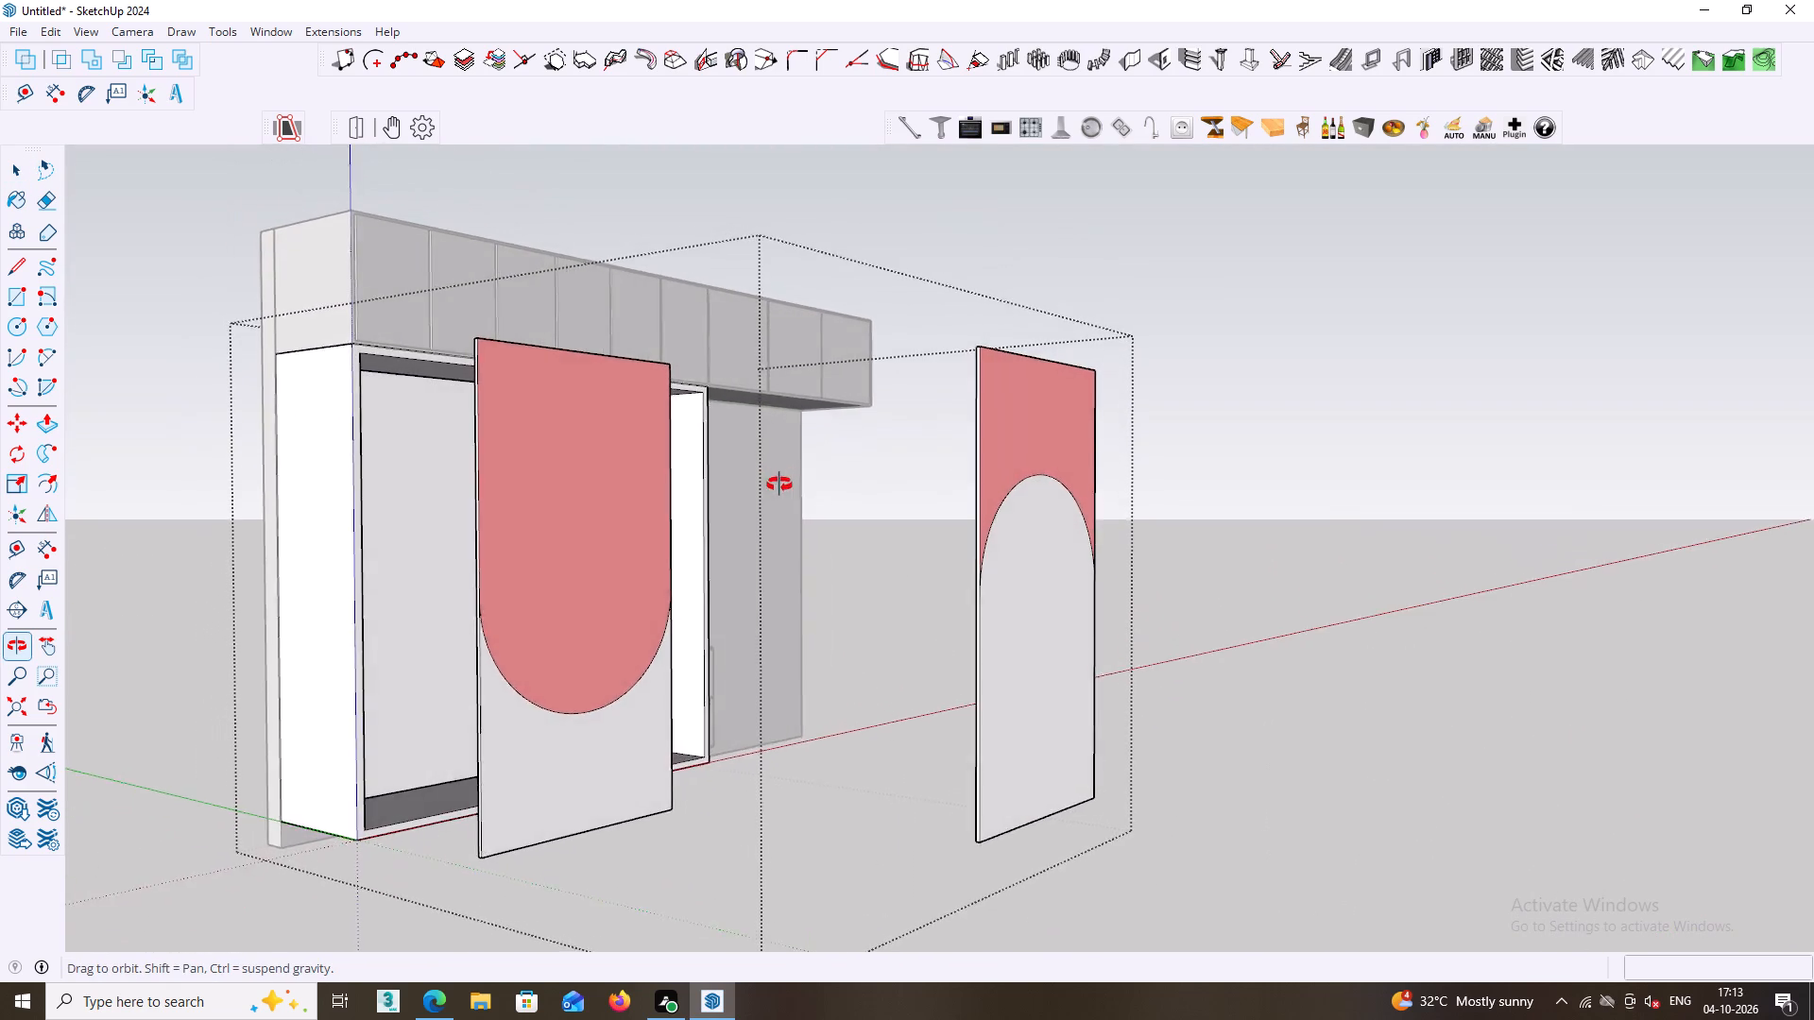
middle_drag(779, 484, 780, 510)
scroll(1094, 606, up, 6)
middle_drag(974, 628, 1043, 678)
scroll(1042, 675, up, 1)
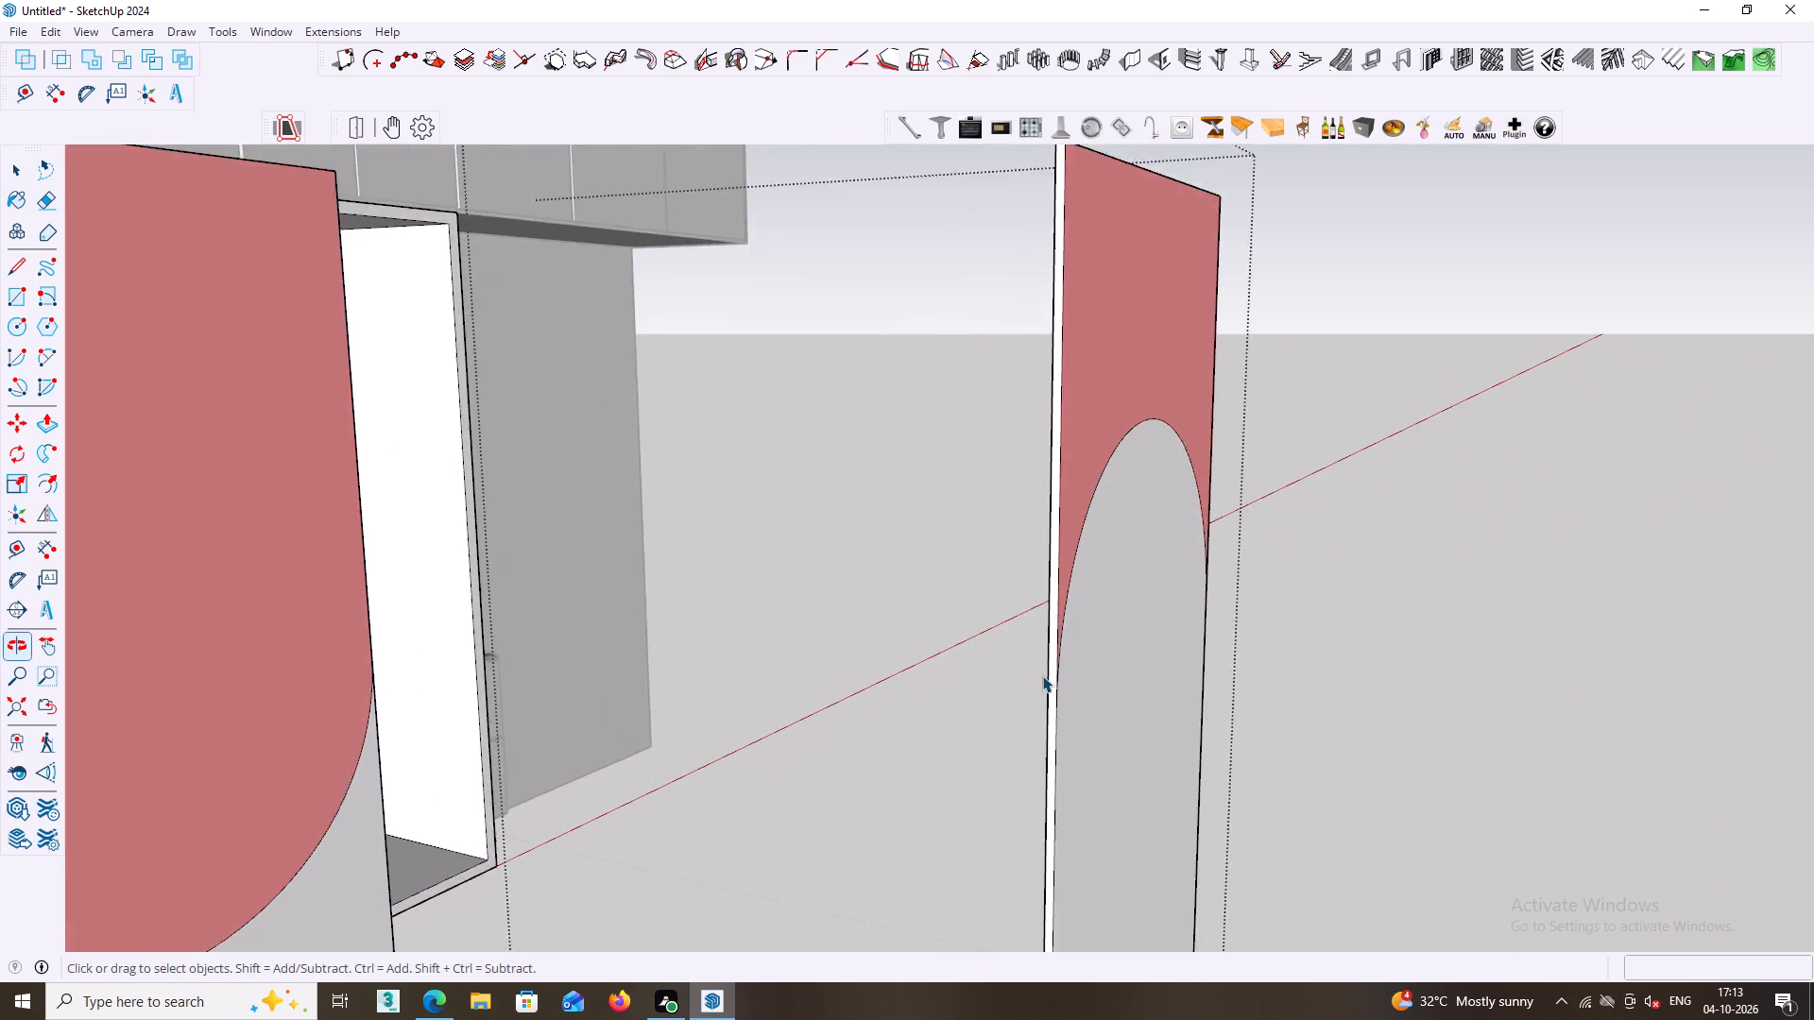
scroll(1042, 675, up, 4)
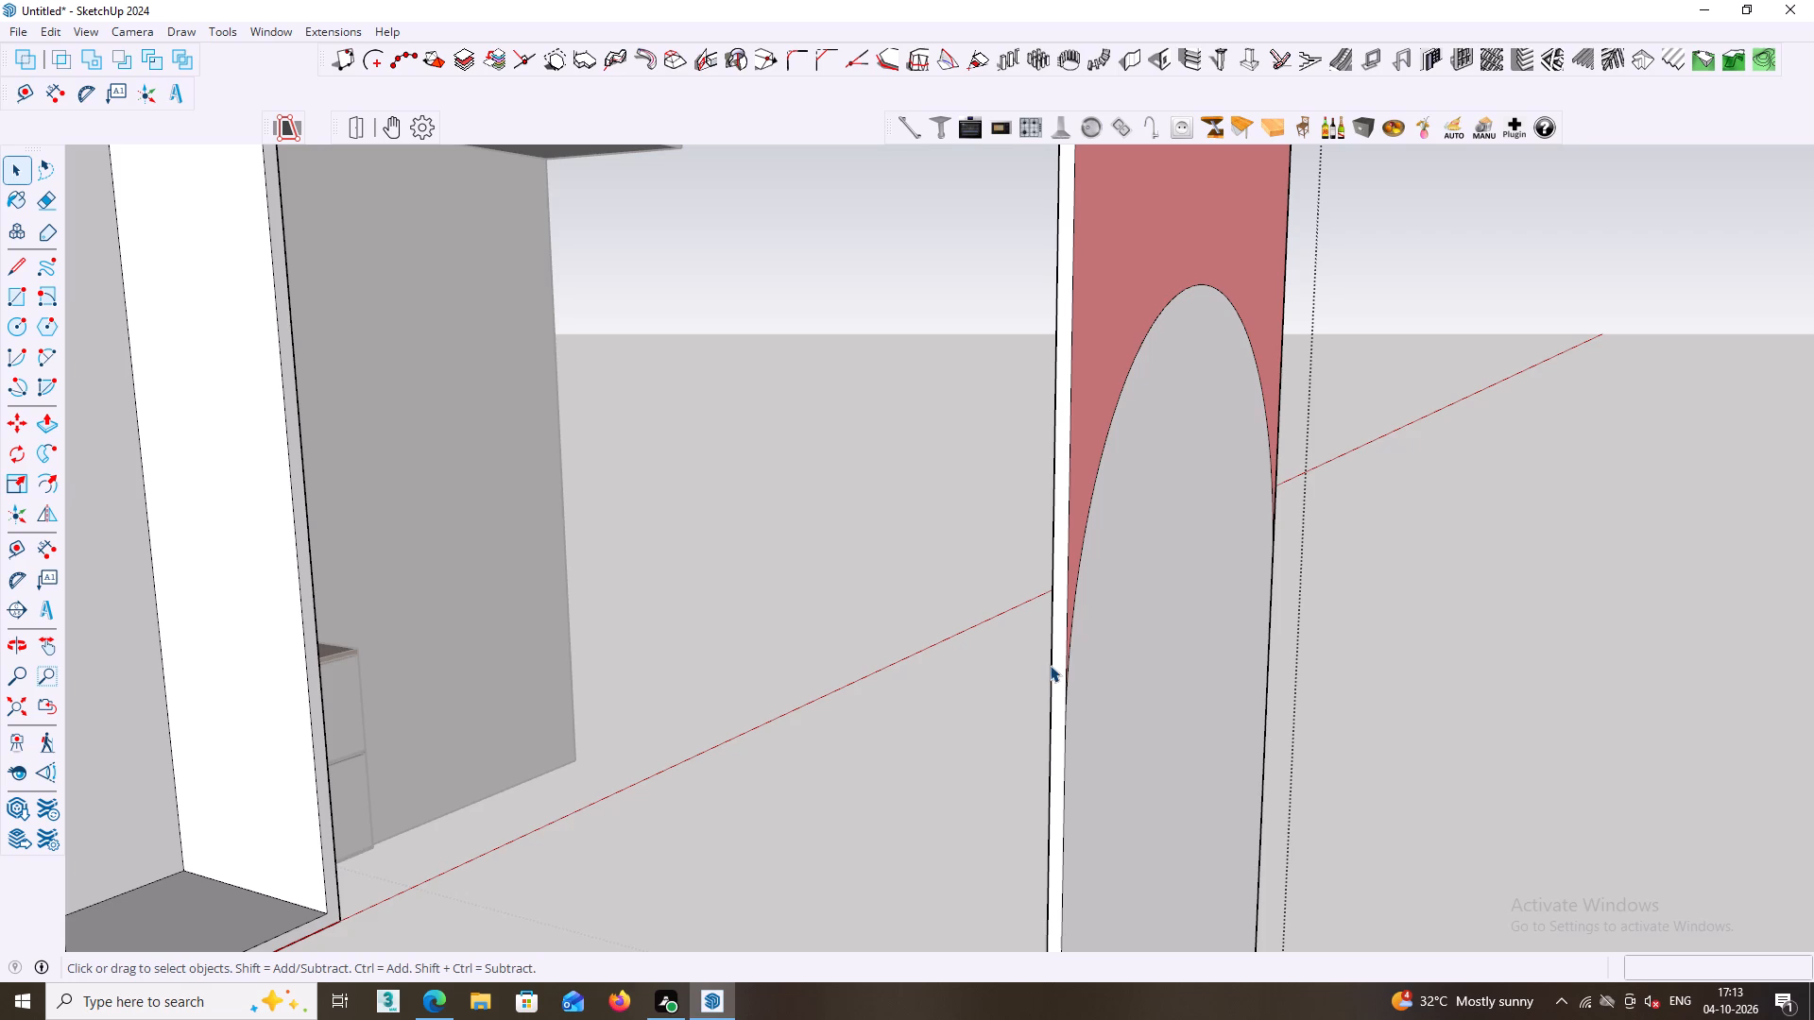
middle_drag(1083, 664, 1155, 667)
scroll(1149, 654, down, 2)
middle_click(1147, 658)
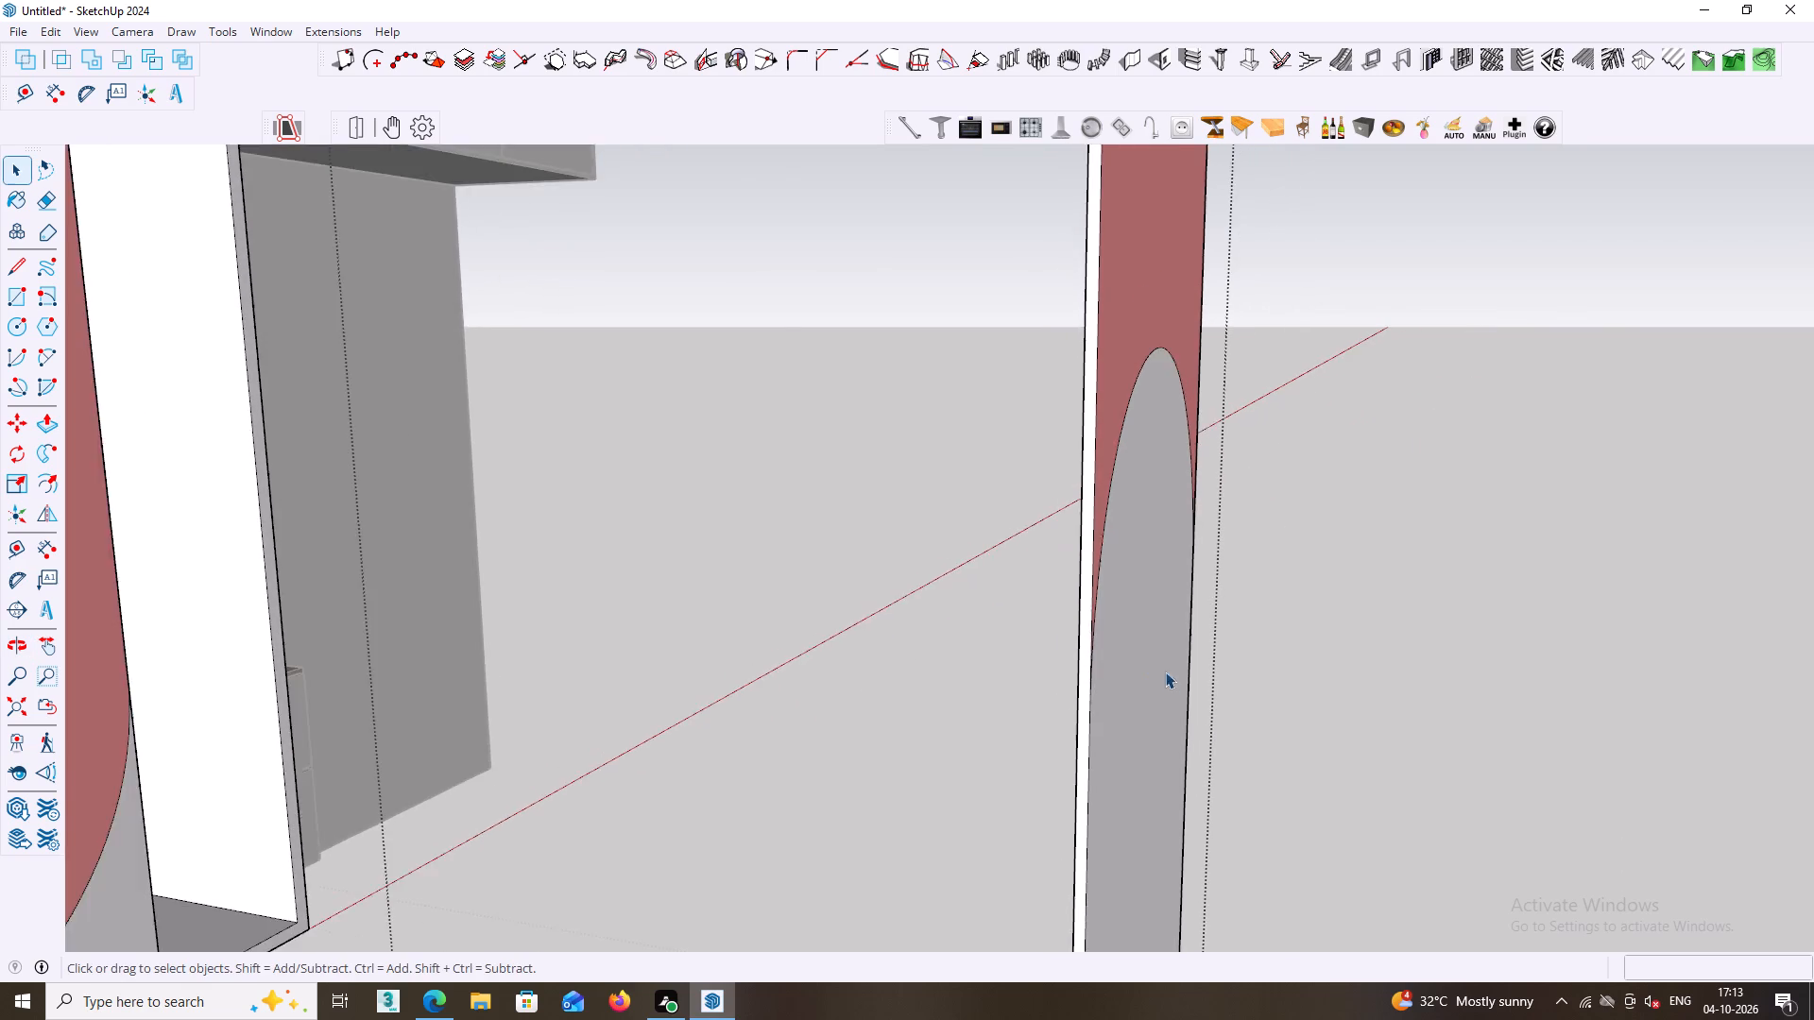
scroll(1165, 671, down, 5)
middle_drag(1005, 623, 917, 621)
scroll(939, 618, down, 7)
middle_drag(939, 618, 948, 623)
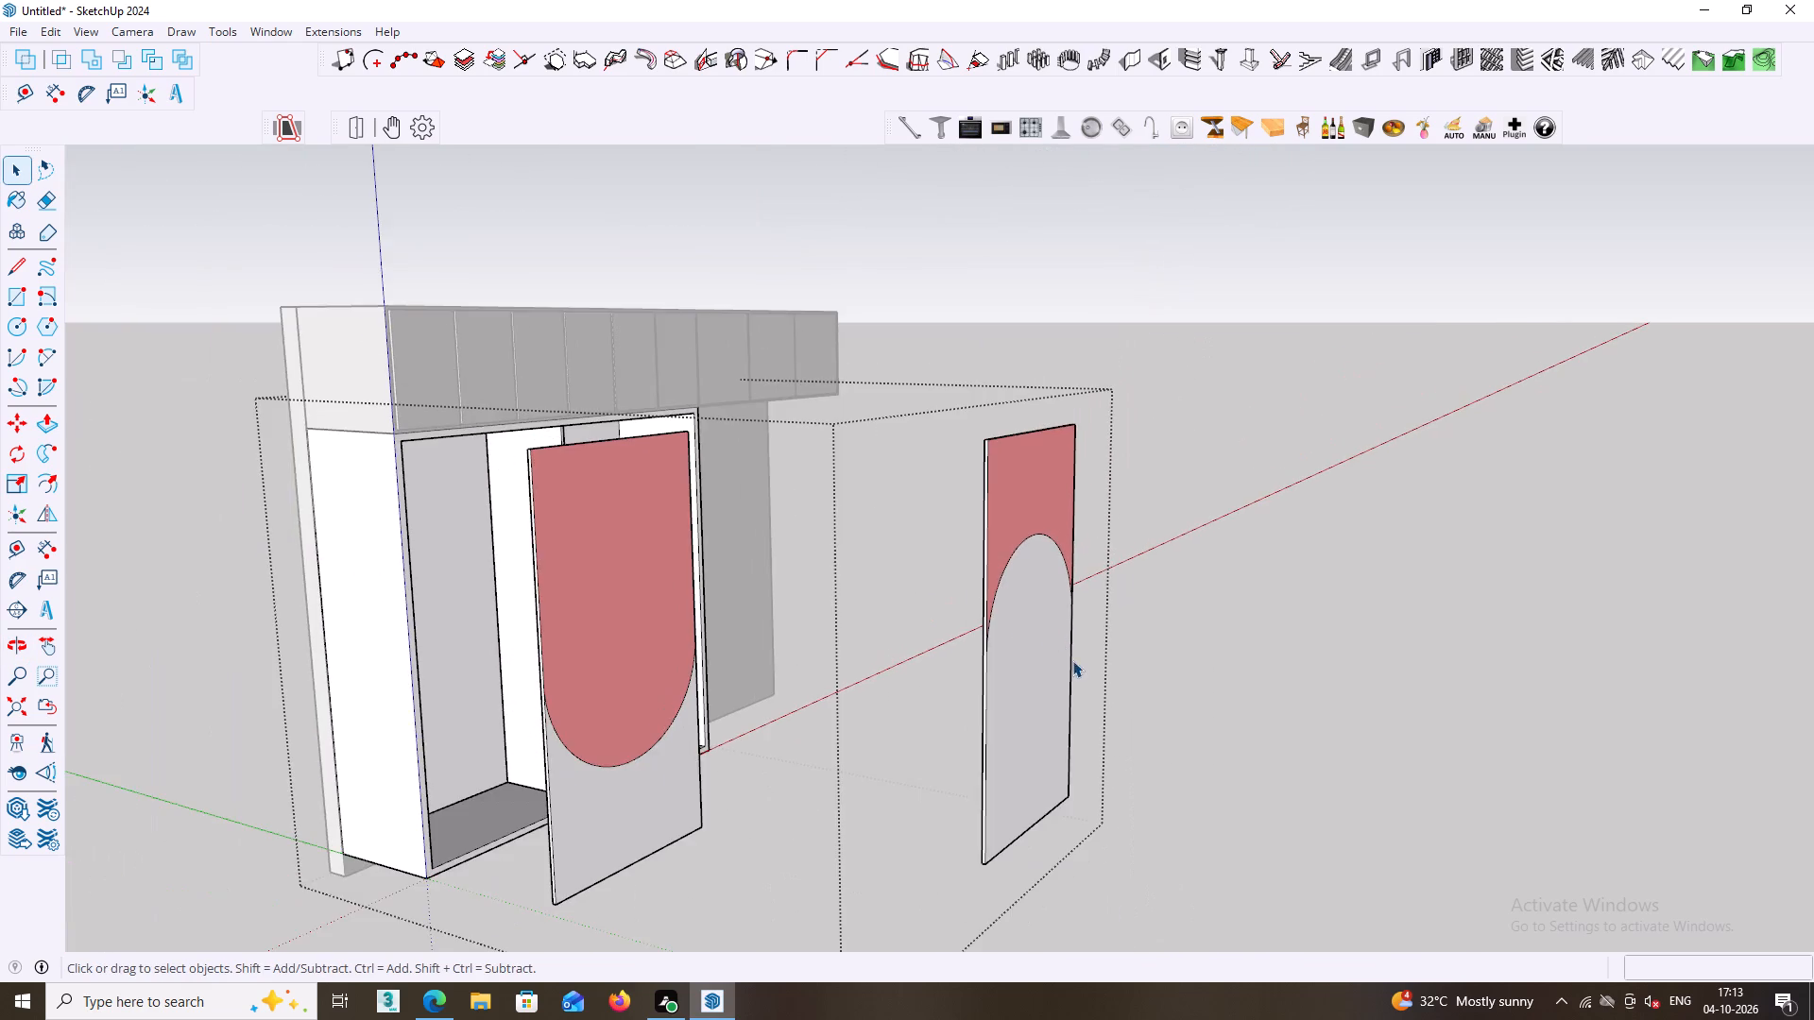
scroll(1069, 659, up, 5)
middle_drag(1001, 677, 884, 688)
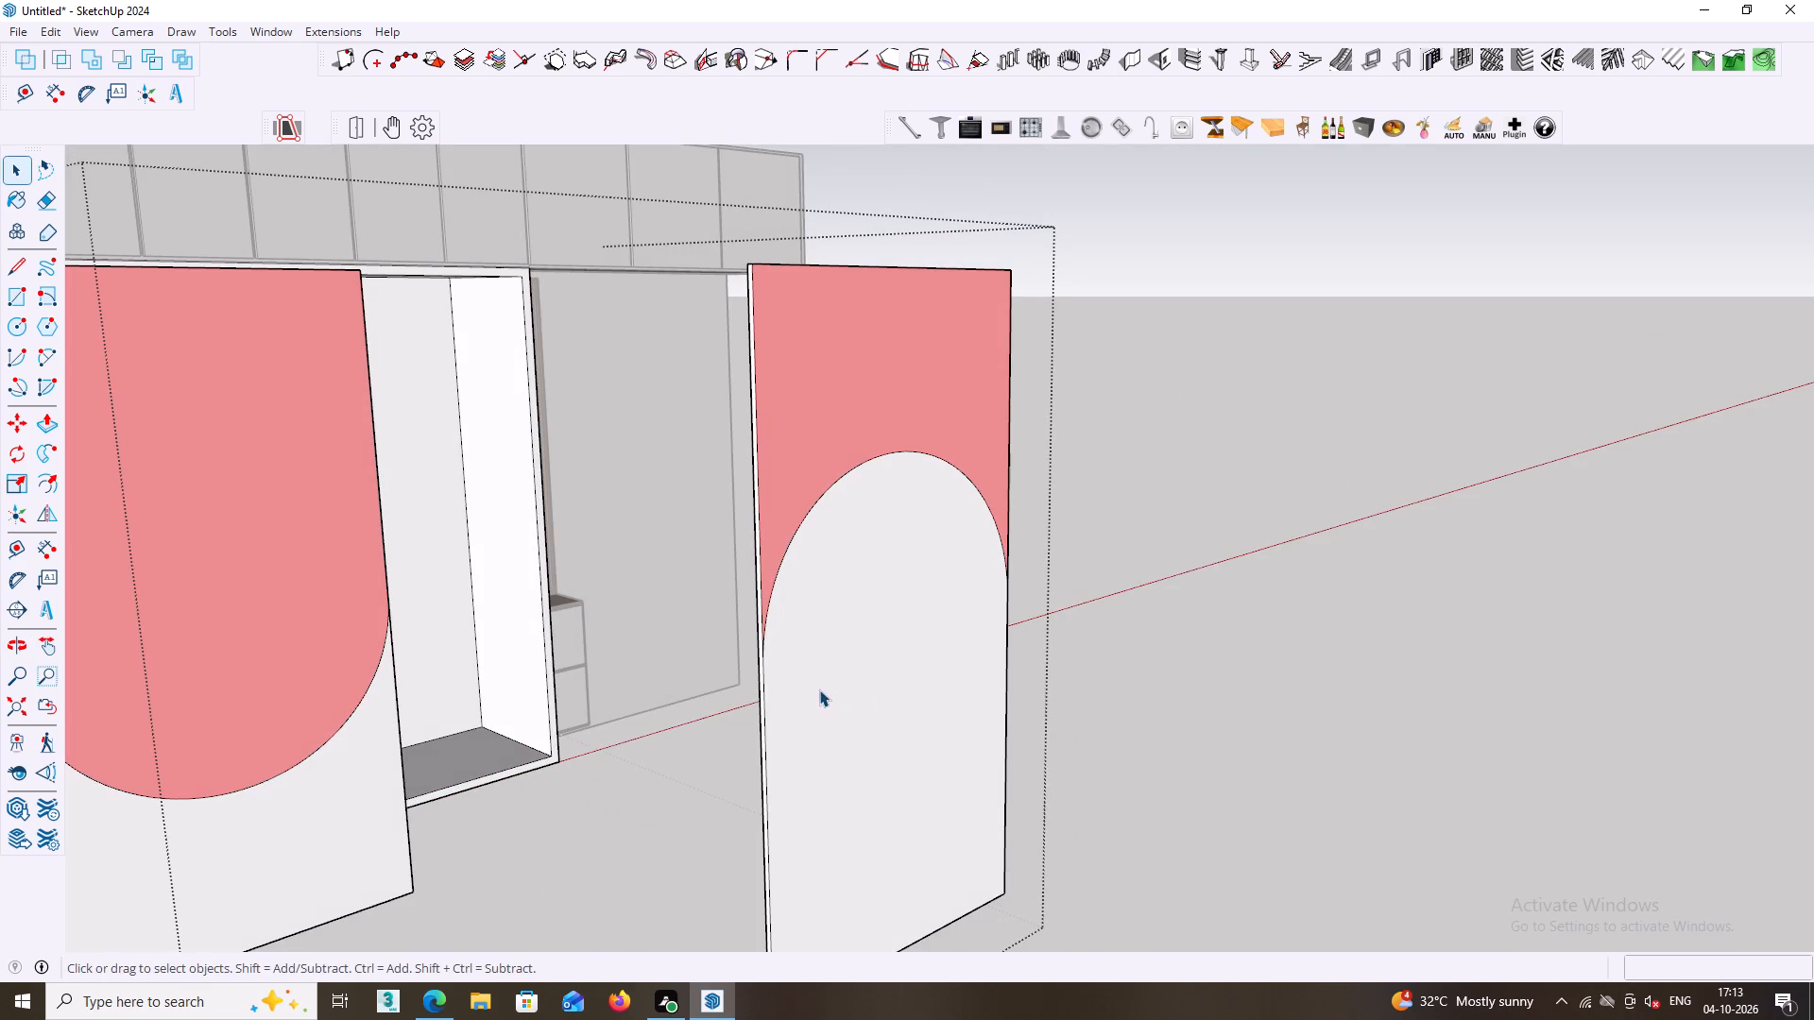
middle_drag(819, 689, 1052, 705)
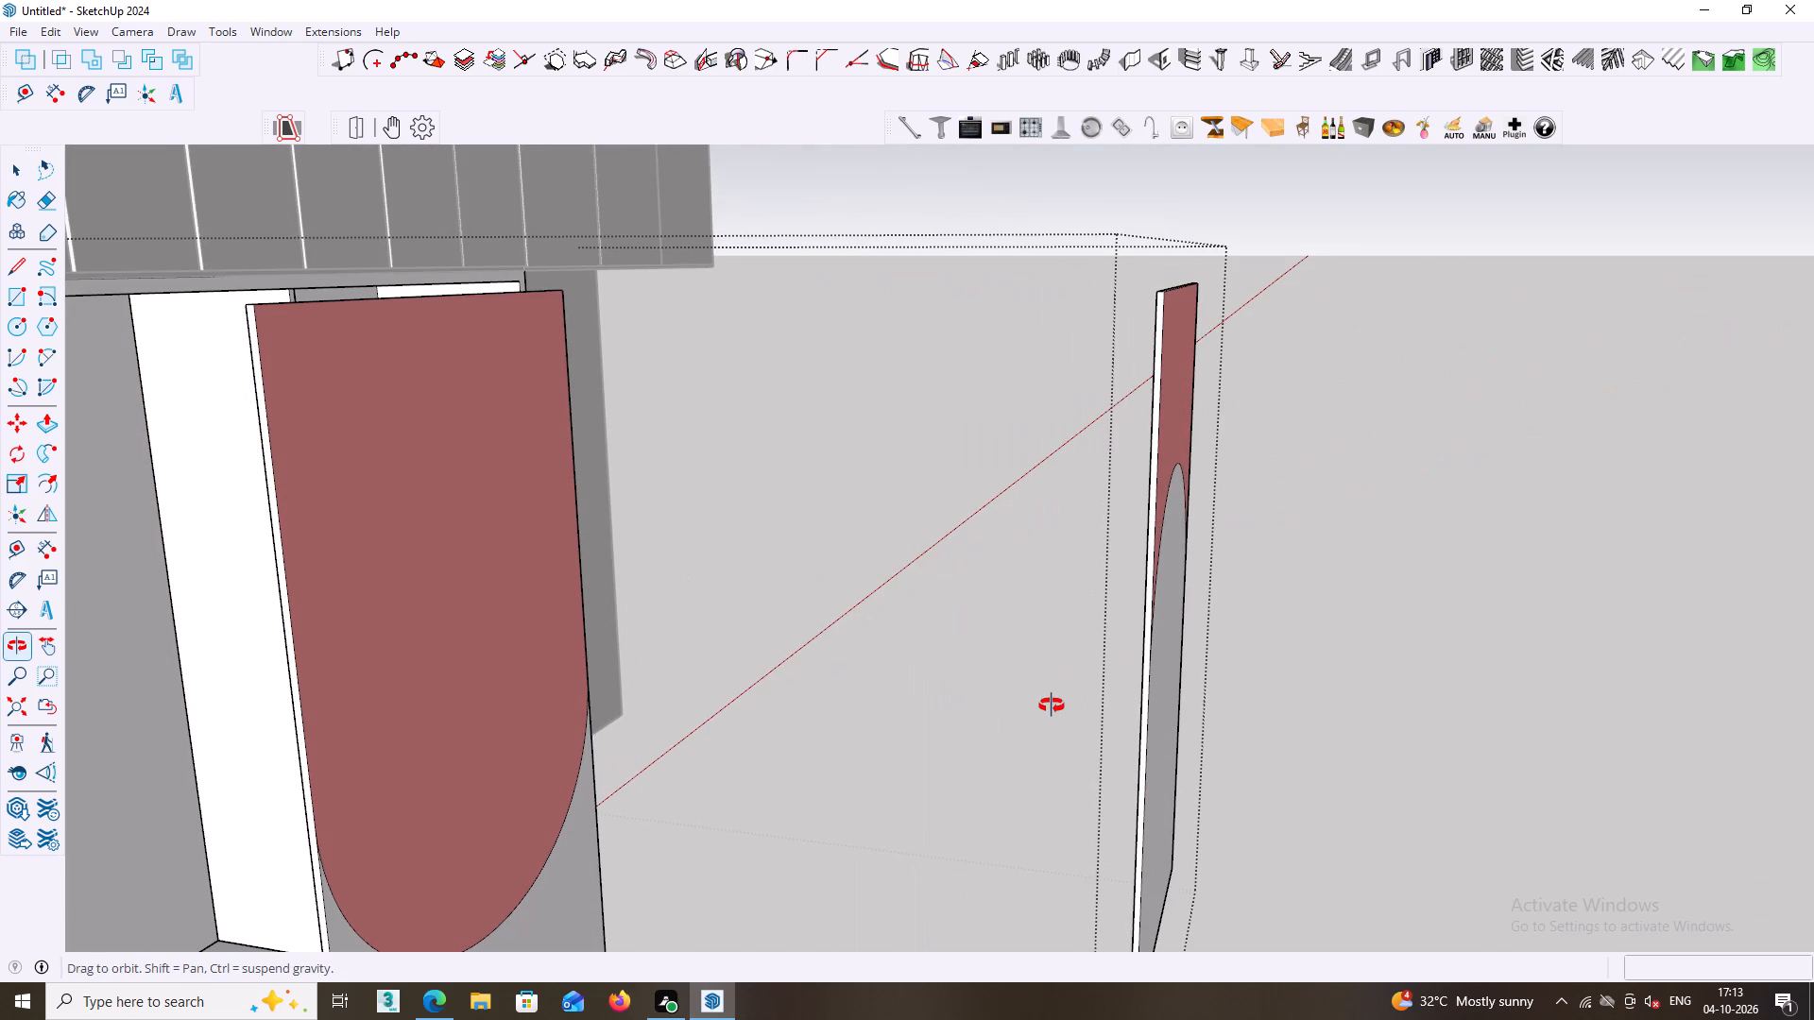
middle_drag(1052, 705, 1057, 705)
click(1334, 633)
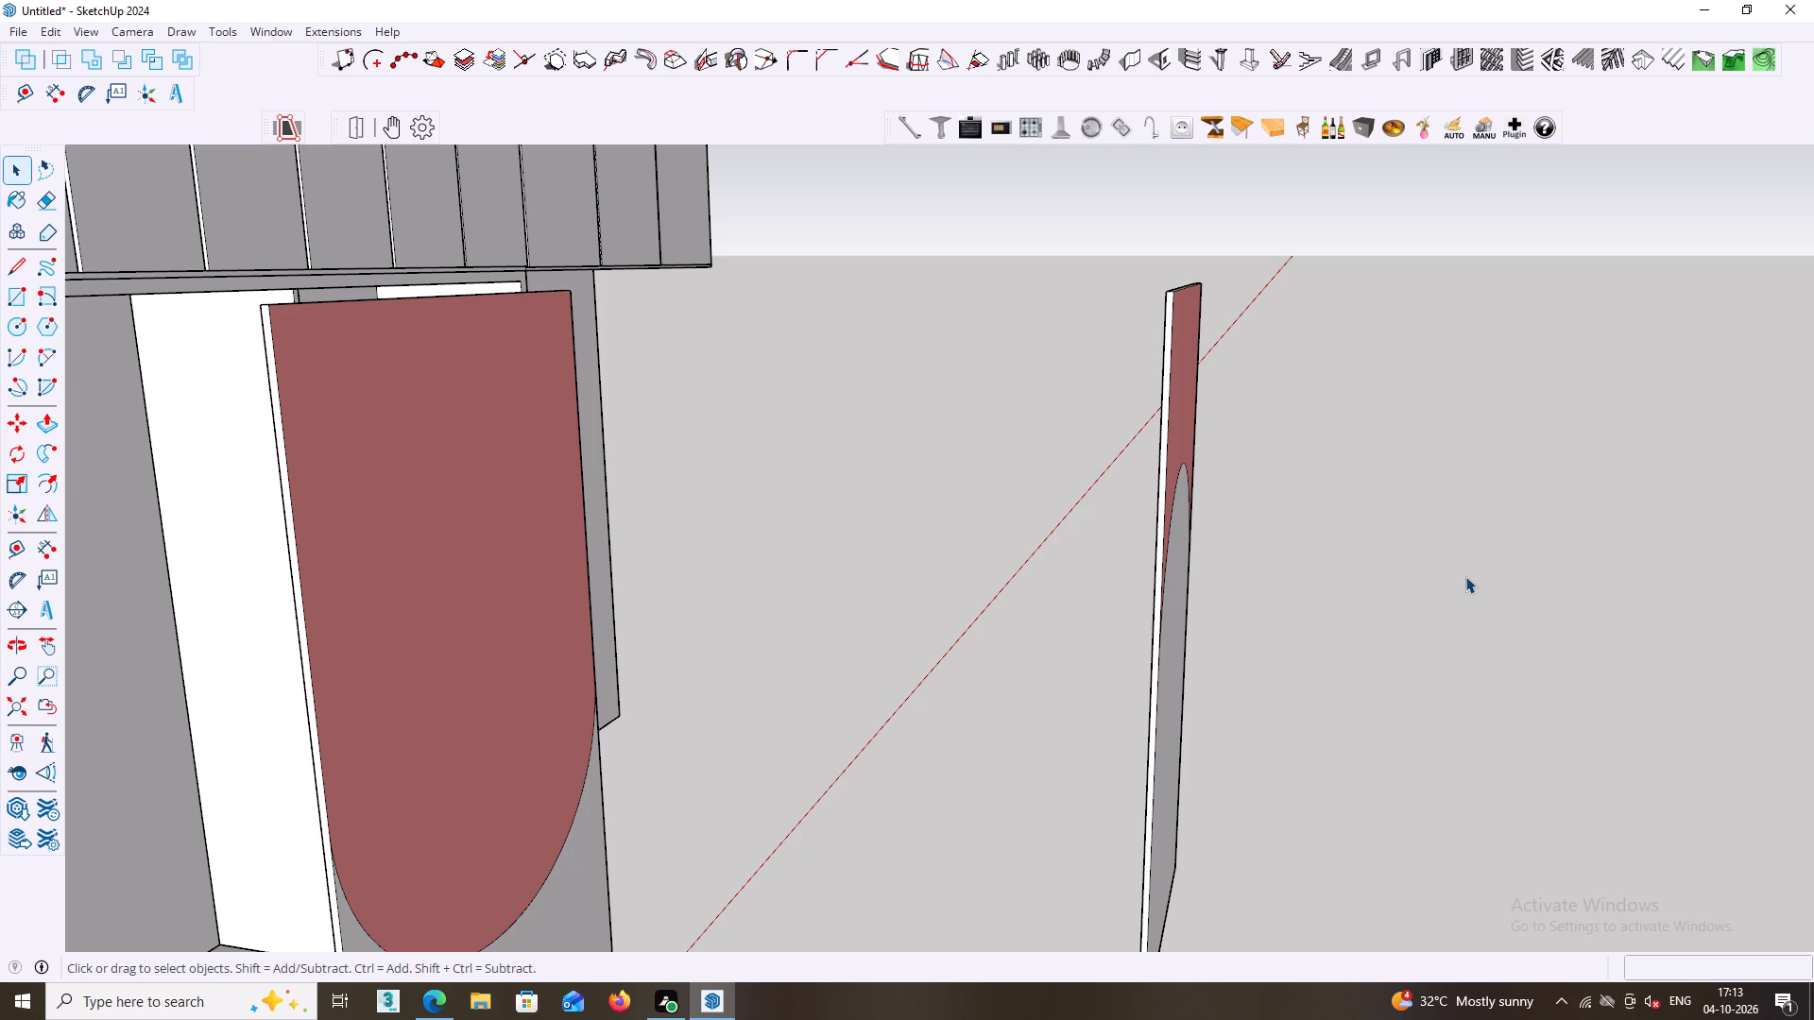
middle_drag(1221, 594, 1108, 596)
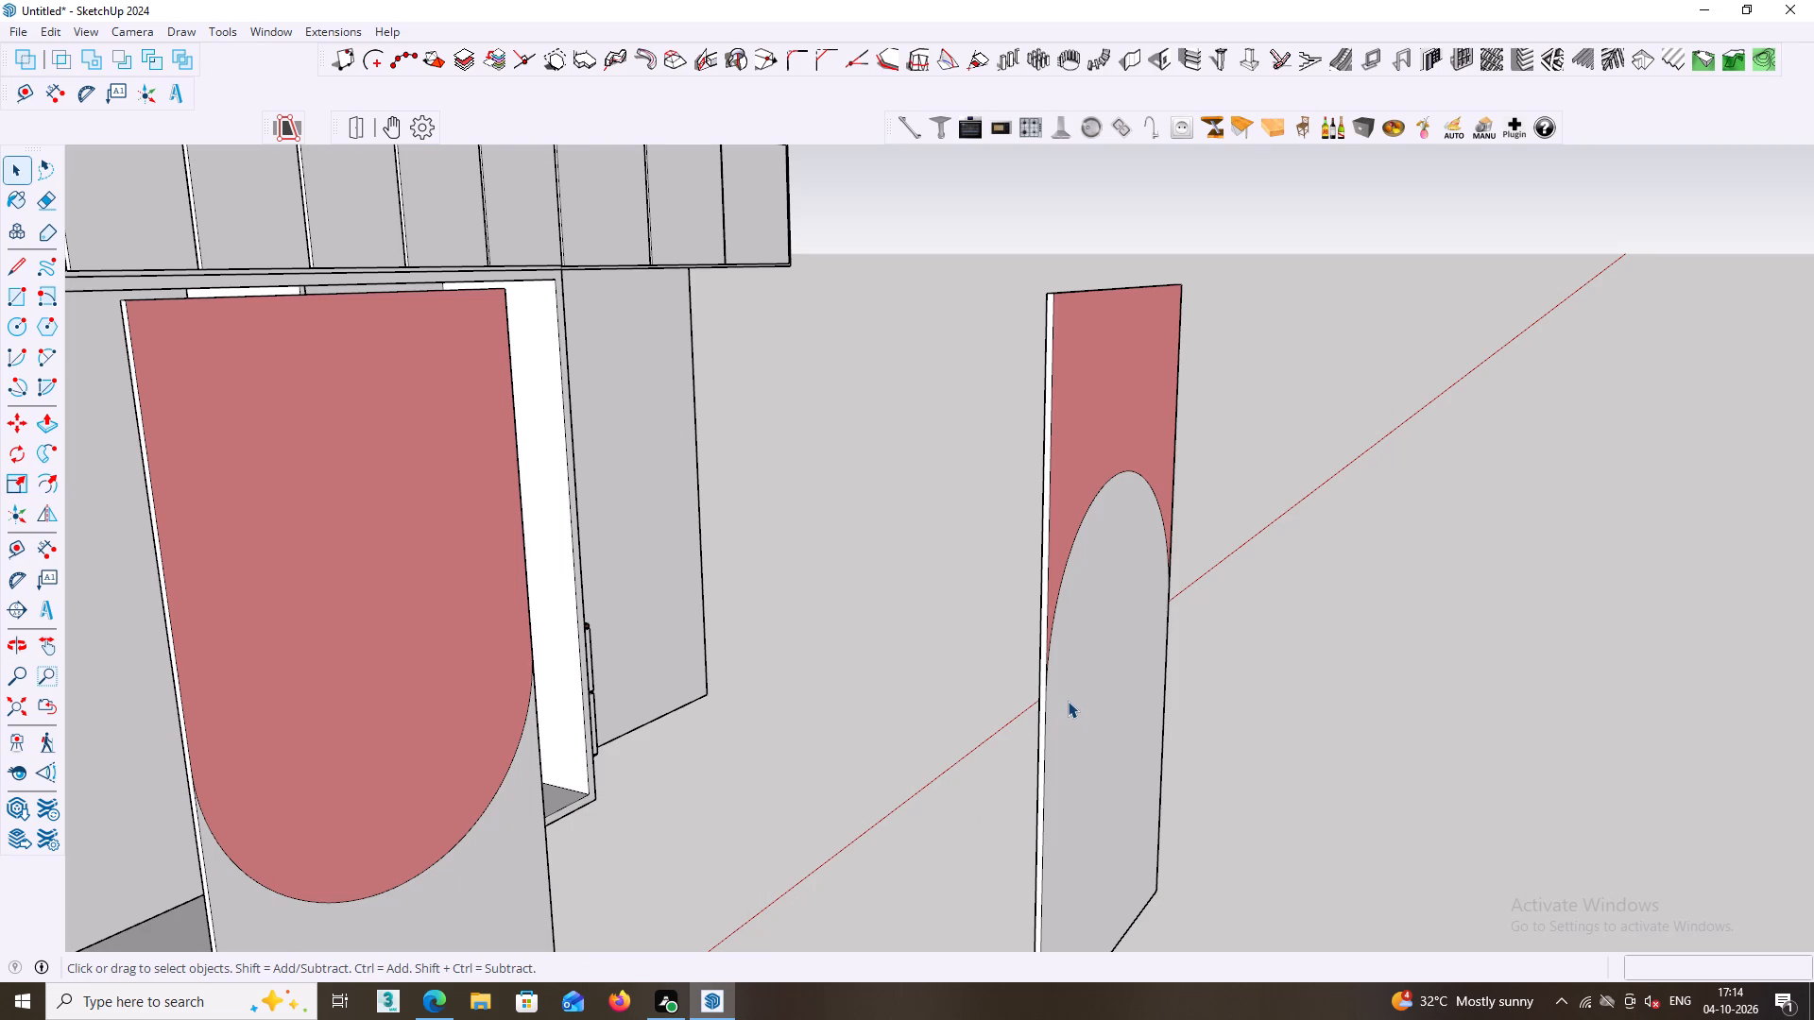
middle_drag(1185, 658, 1052, 661)
scroll(1053, 661, down, 5)
middle_drag(732, 684, 796, 687)
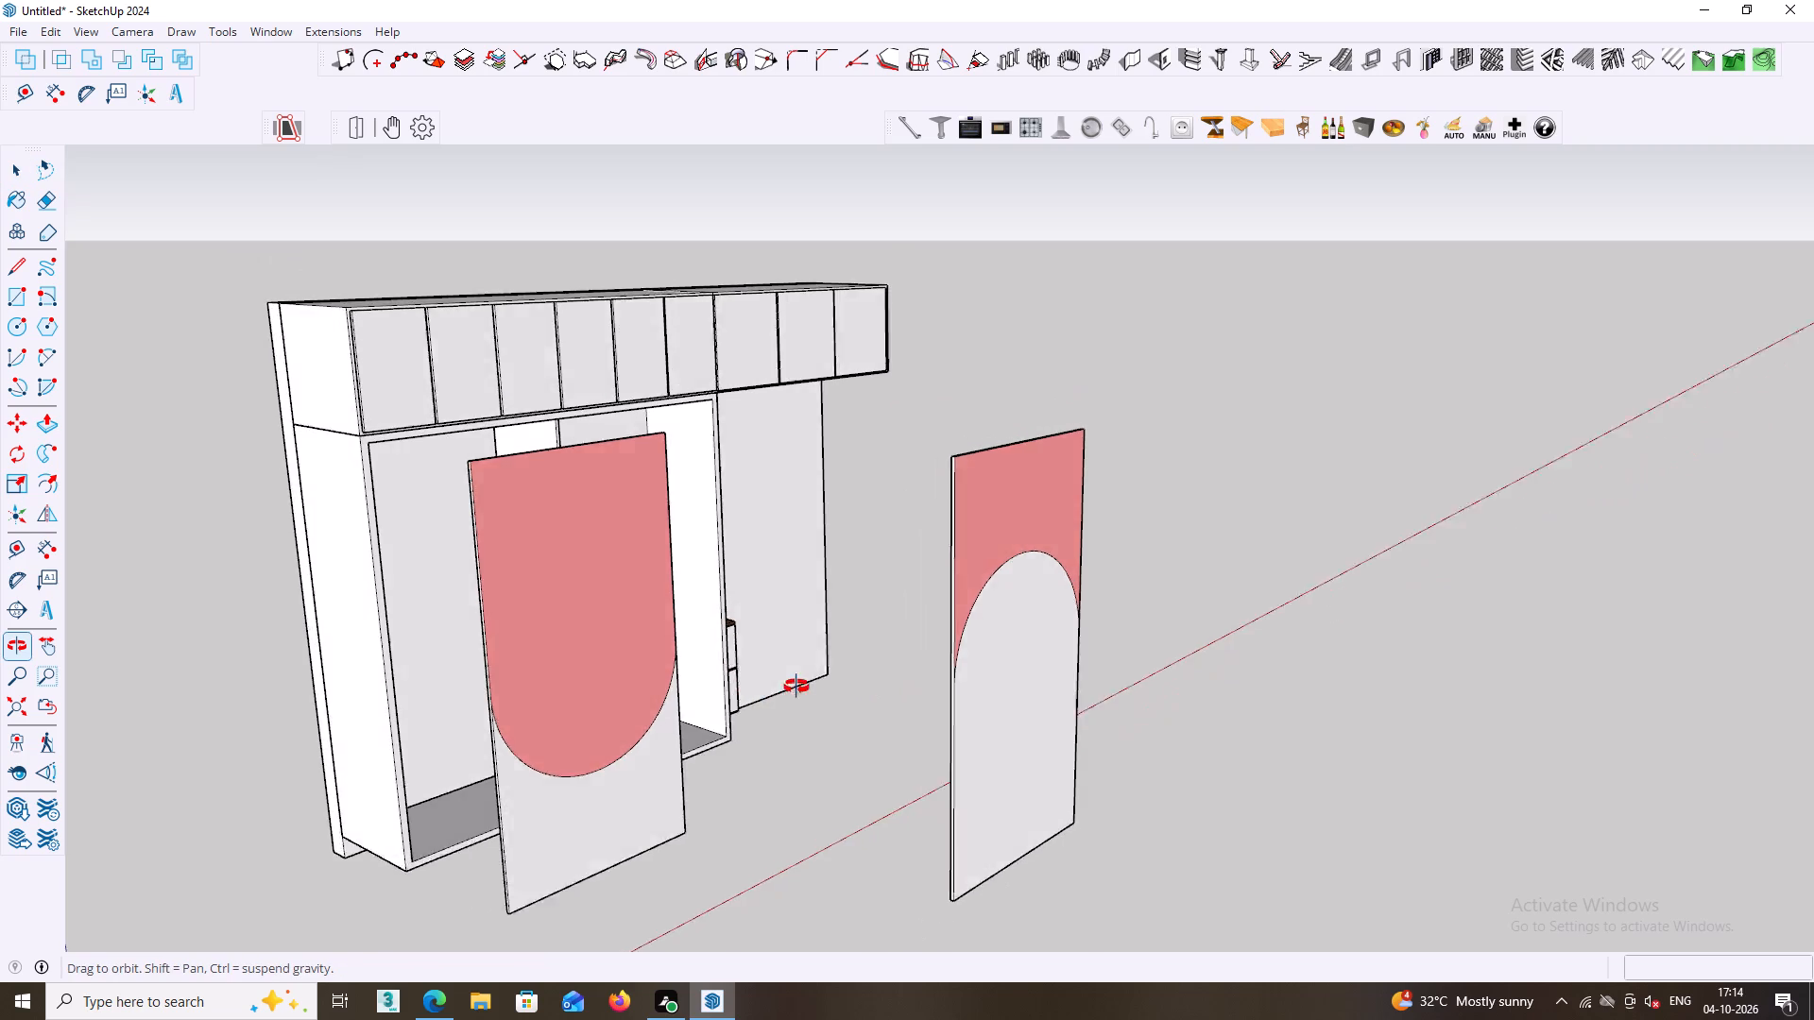
middle_drag(796, 687, 891, 661)
scroll(1032, 698, down, 1)
middle_drag(1032, 698, 1111, 698)
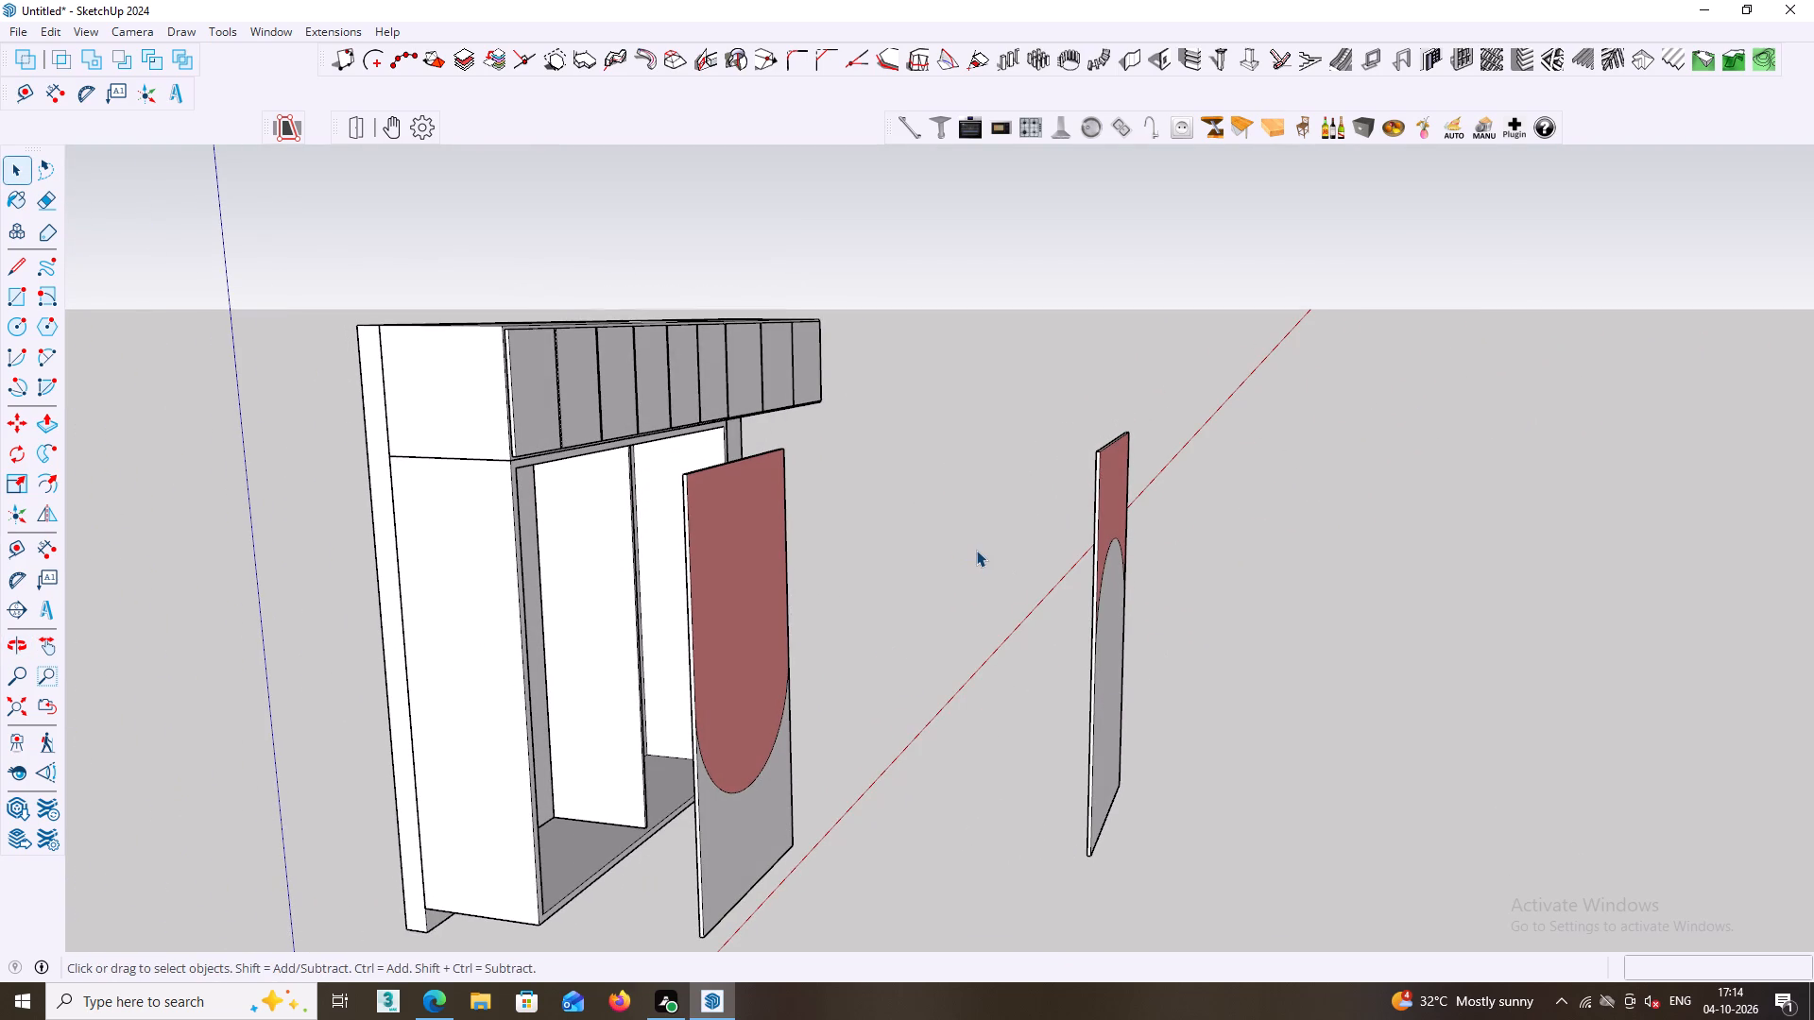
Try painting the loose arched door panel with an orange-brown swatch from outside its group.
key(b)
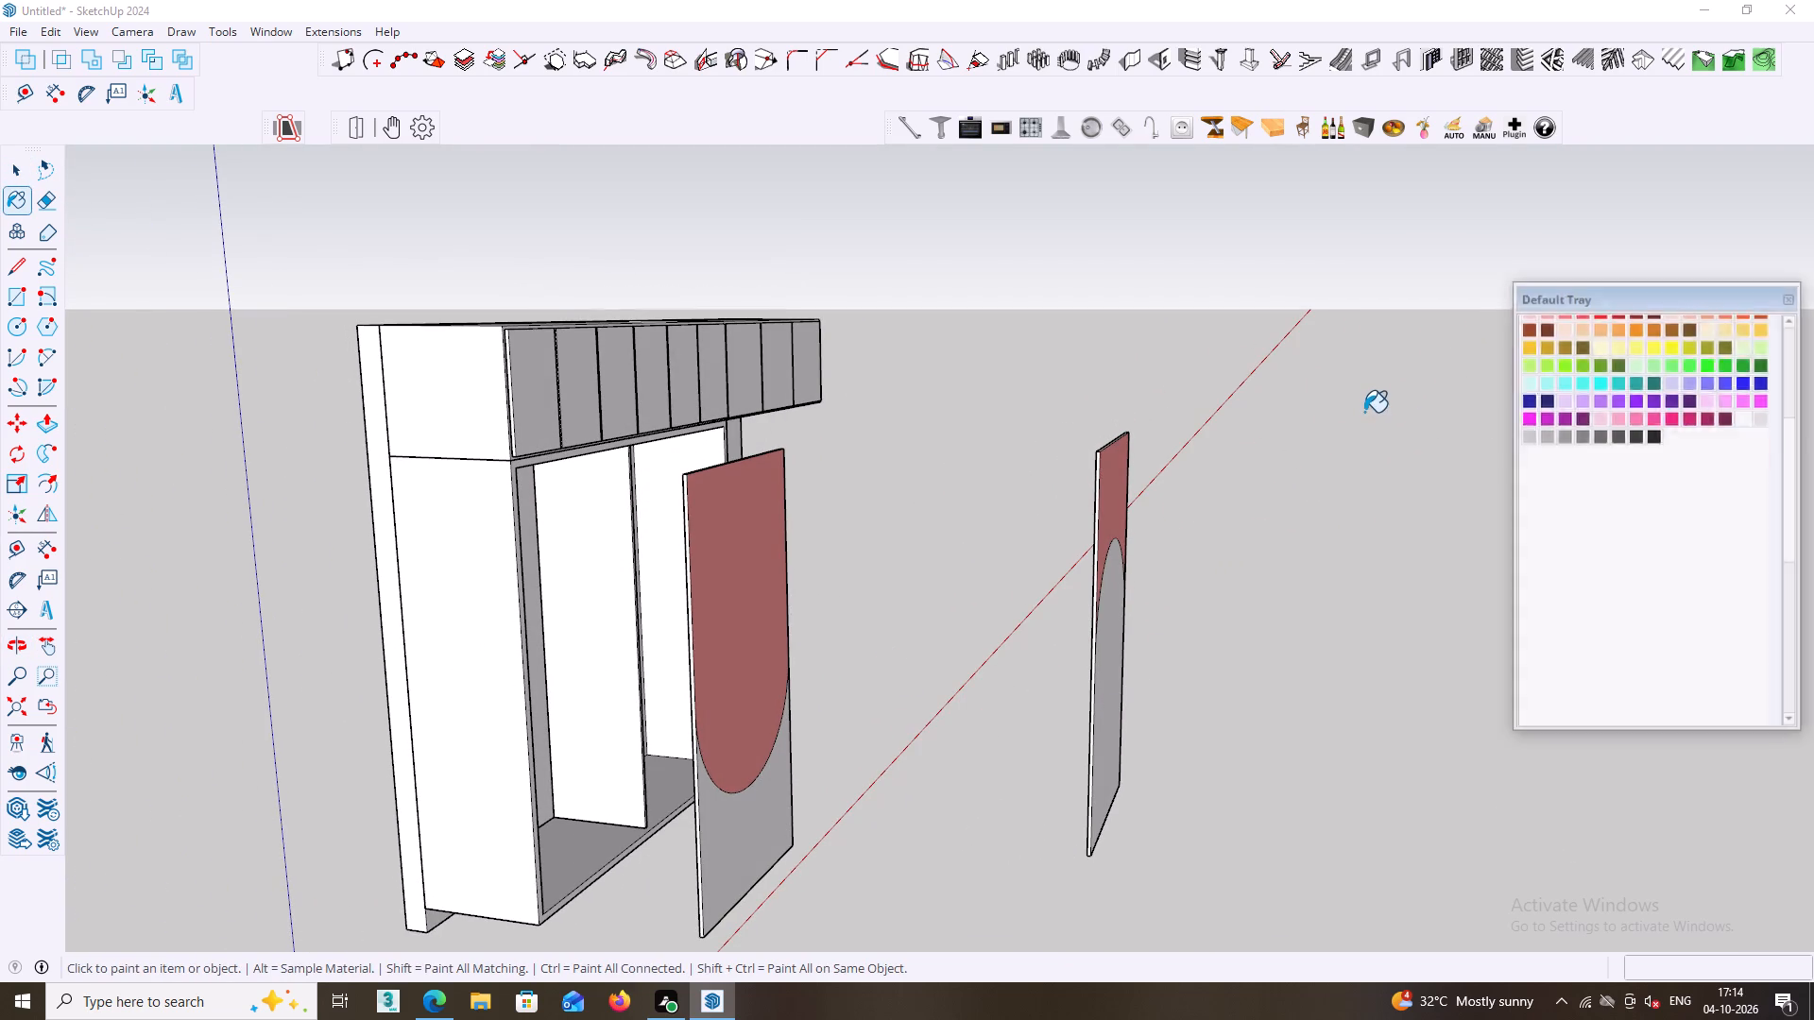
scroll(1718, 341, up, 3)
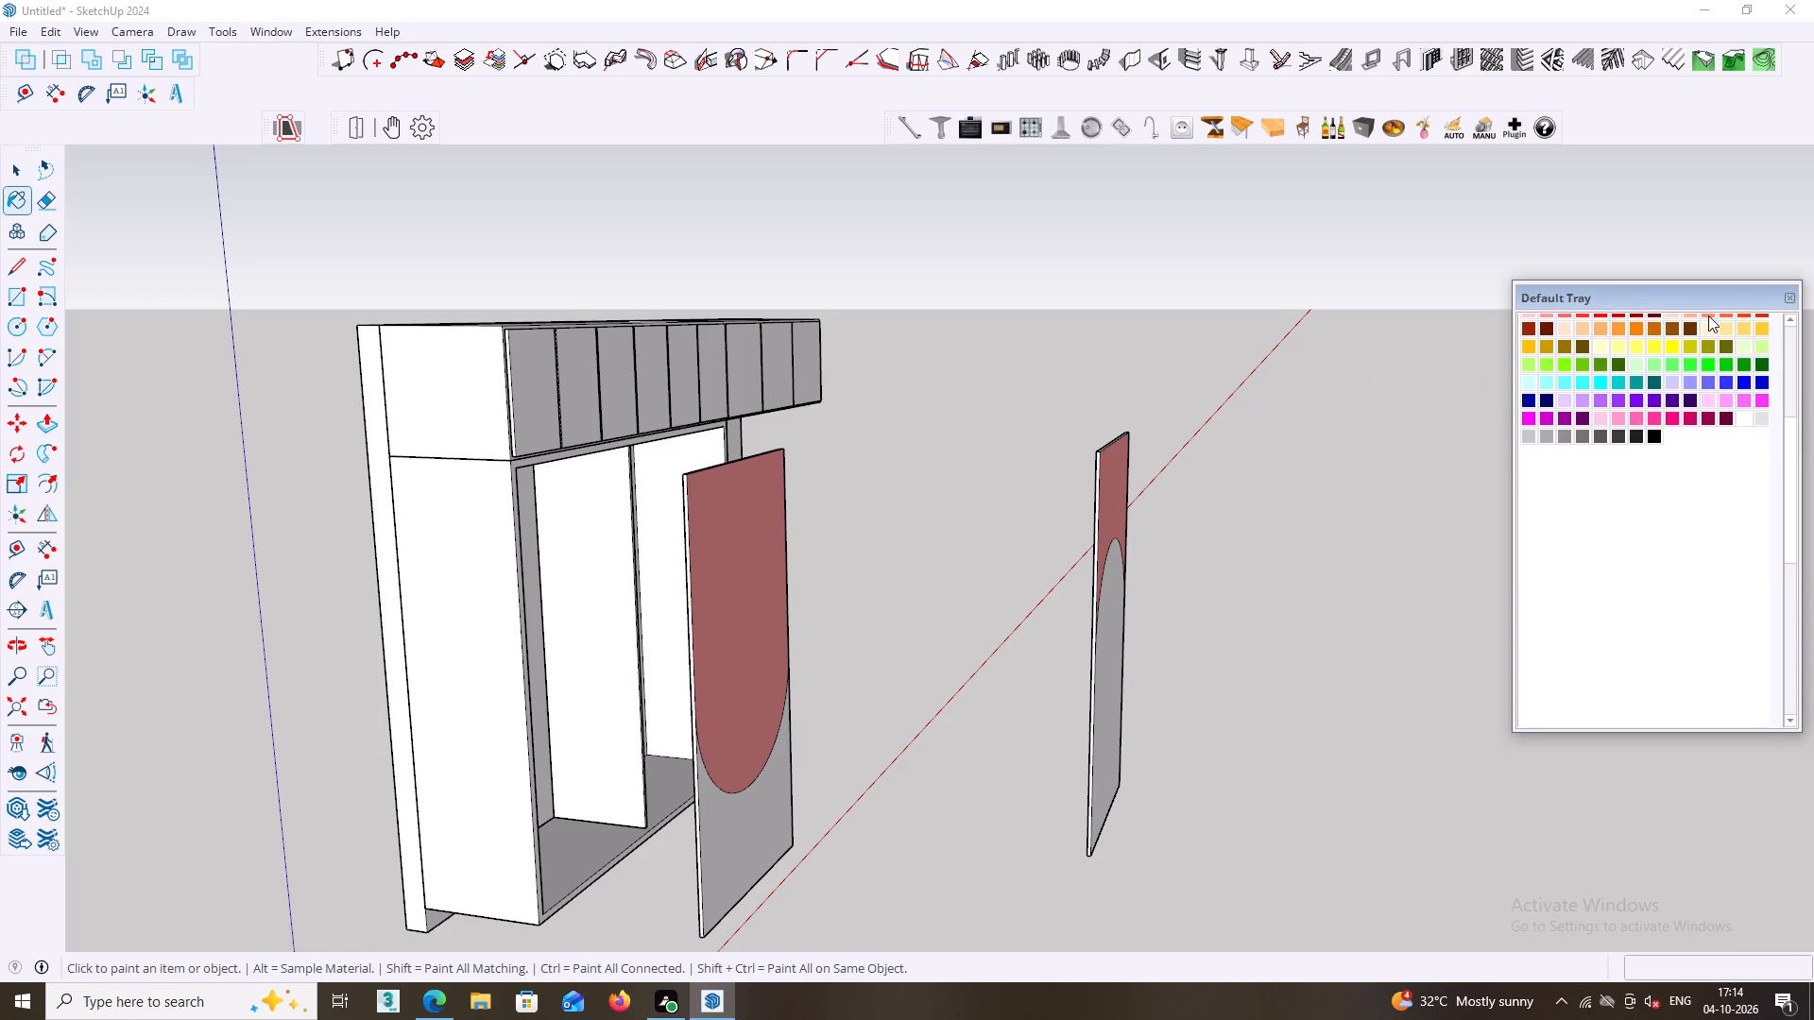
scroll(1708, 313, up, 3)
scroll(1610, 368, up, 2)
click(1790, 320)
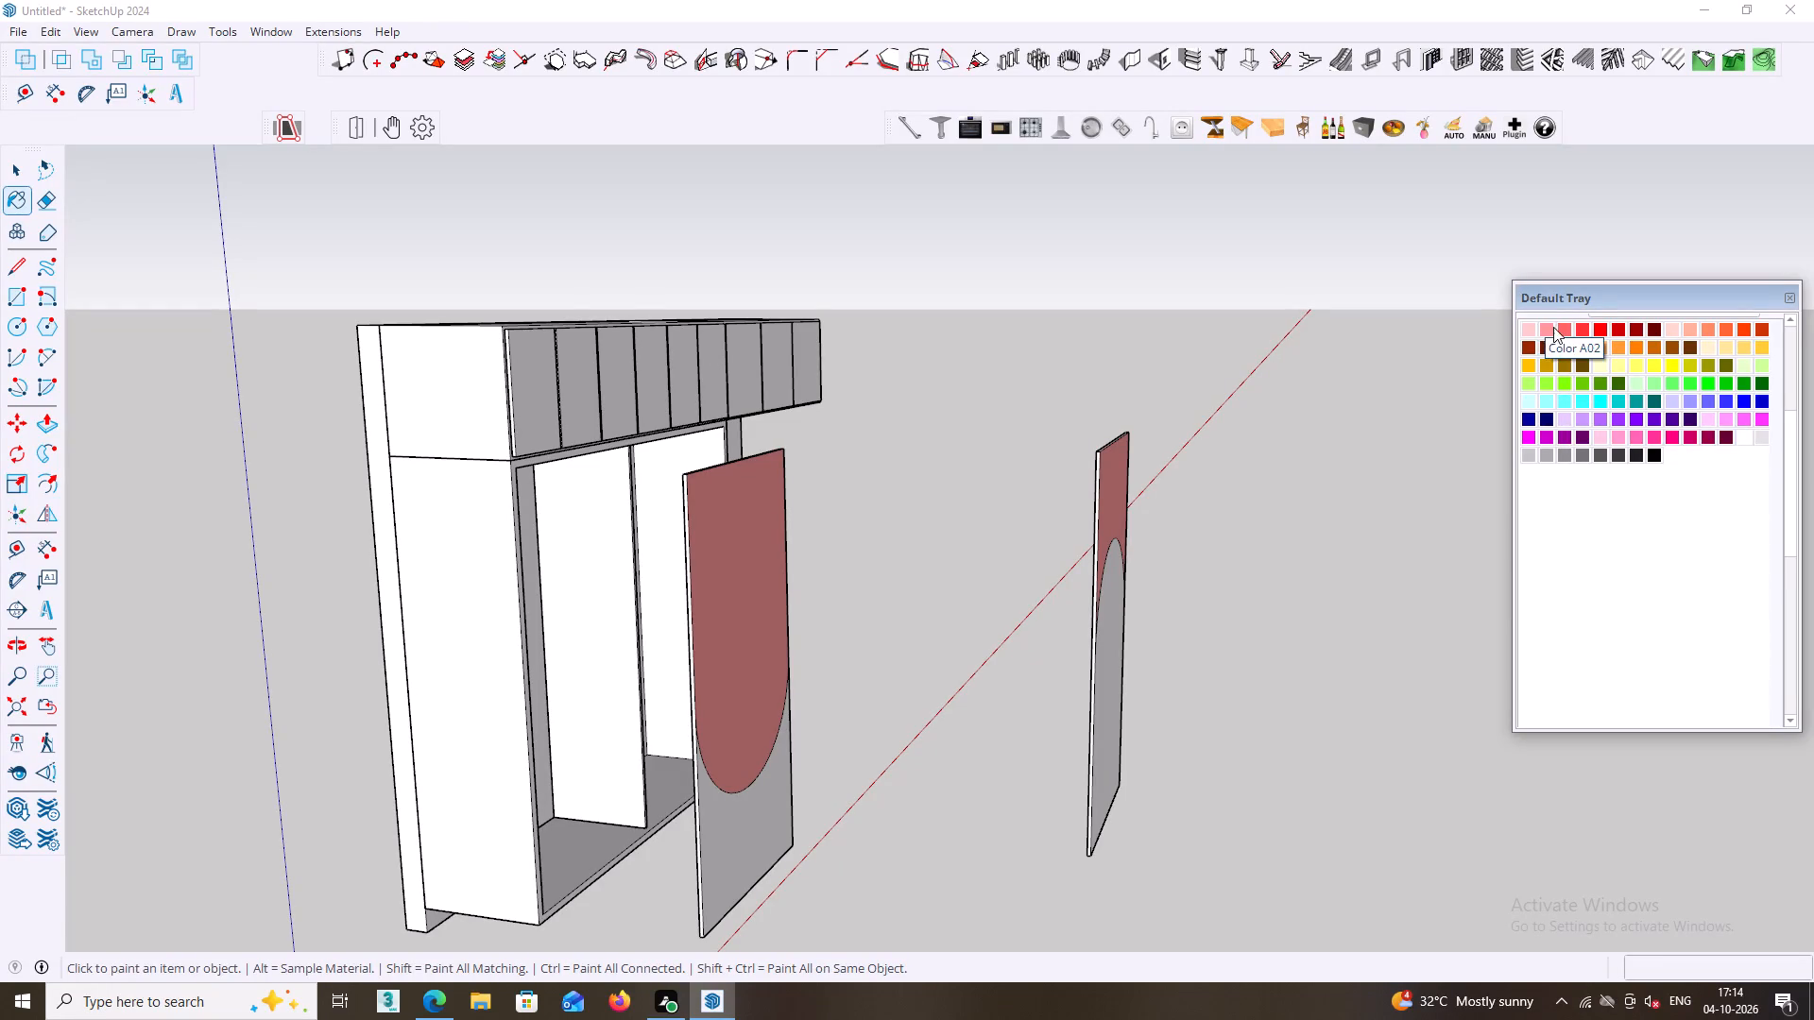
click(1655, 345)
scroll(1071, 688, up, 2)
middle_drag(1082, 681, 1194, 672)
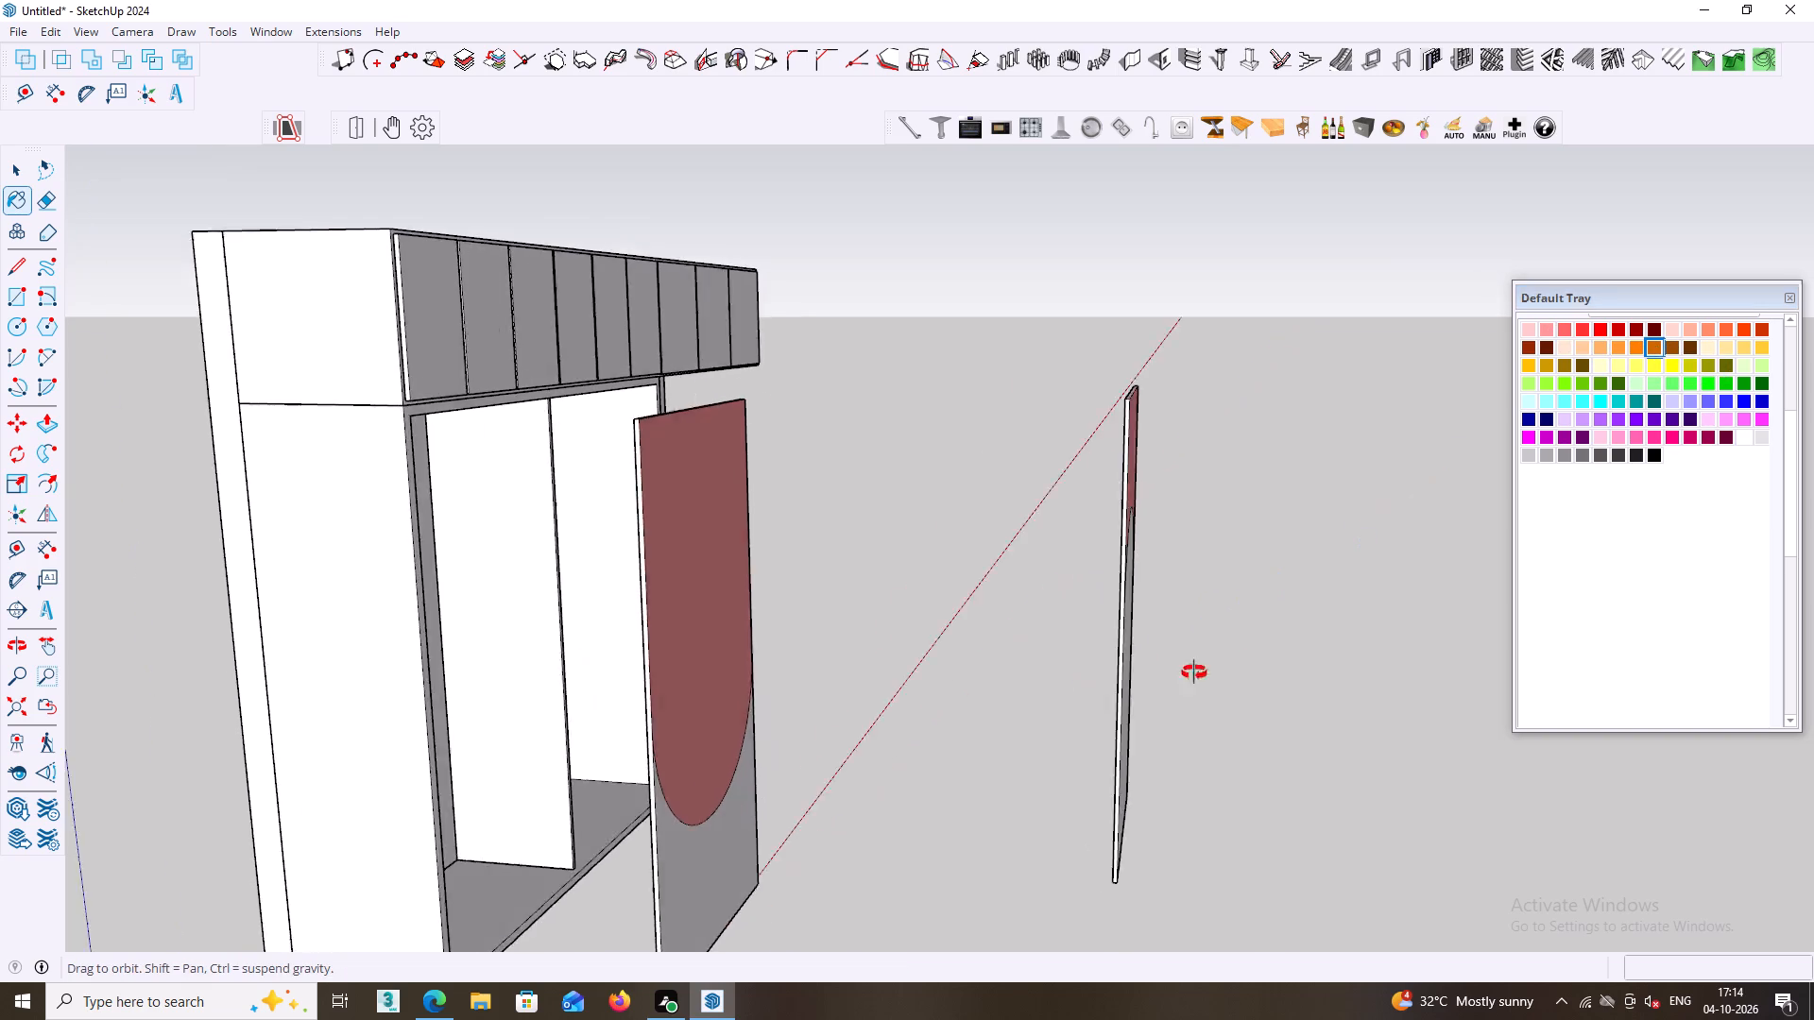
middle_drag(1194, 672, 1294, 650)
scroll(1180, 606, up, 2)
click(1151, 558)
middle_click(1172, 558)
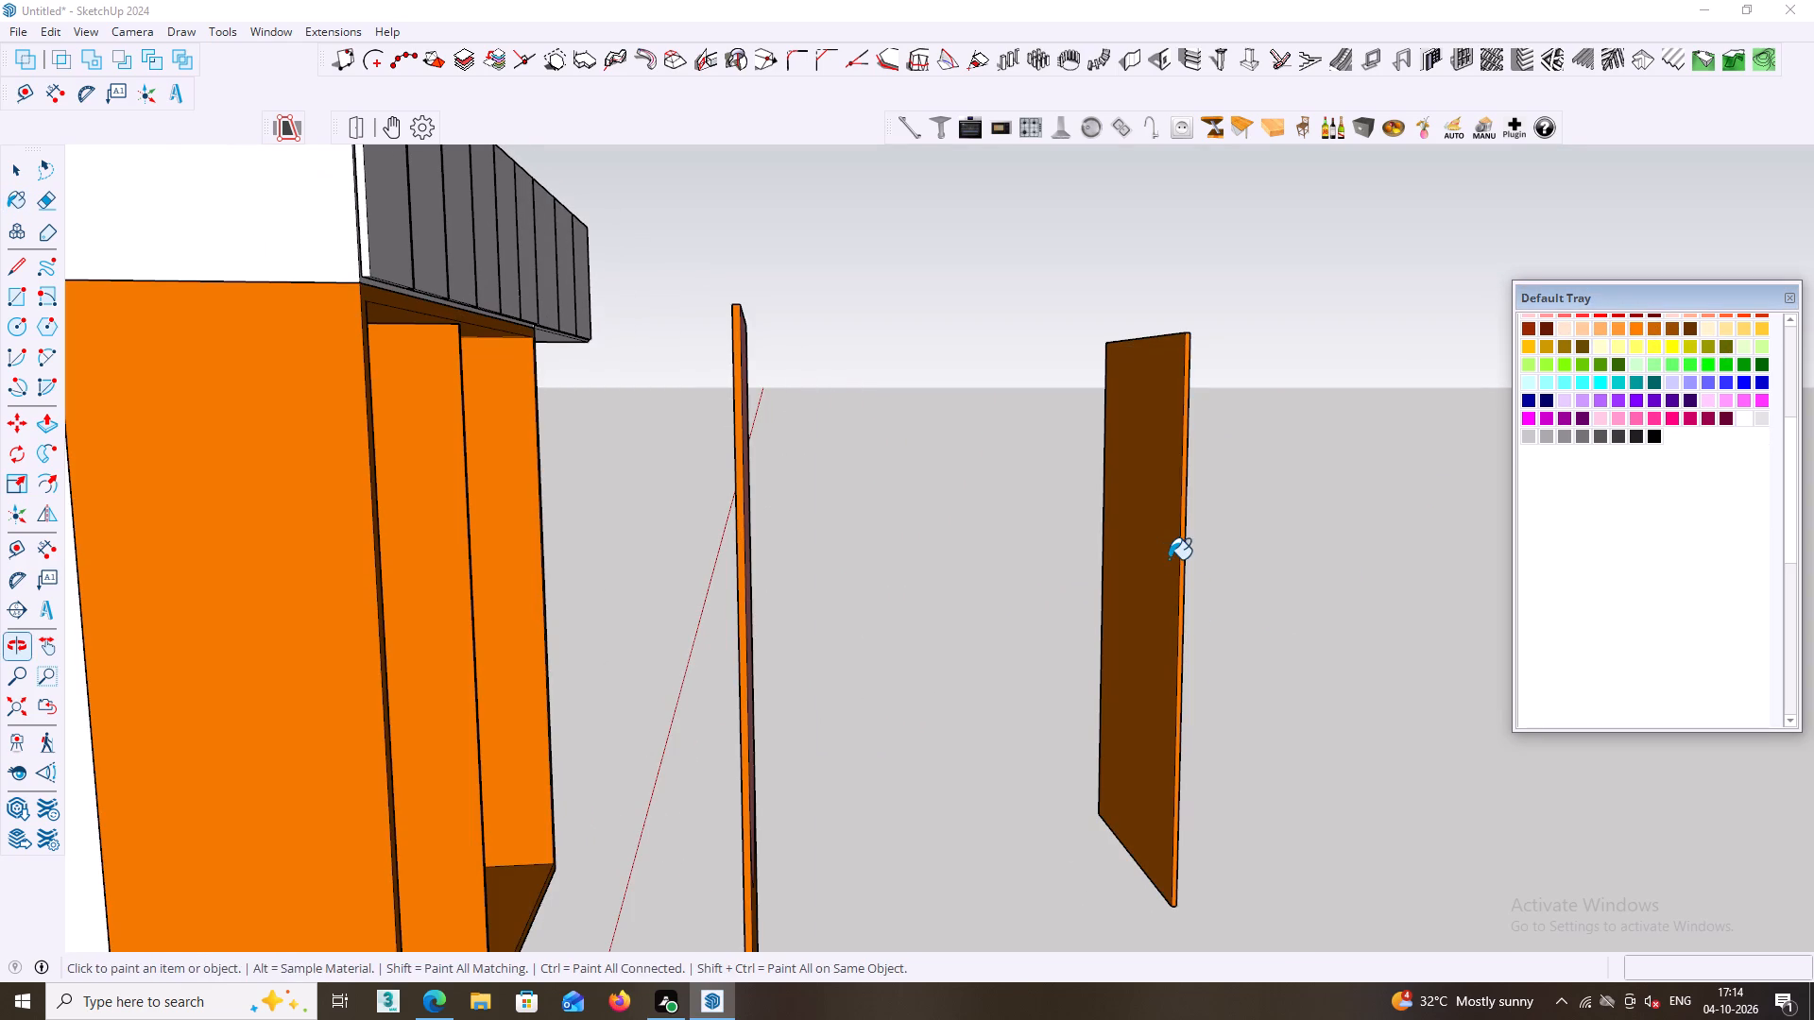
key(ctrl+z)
Open the arched door panel's group and paint its back face with the dark red-brown swatch.
key(space)
click(1158, 570)
triple_click(1162, 564)
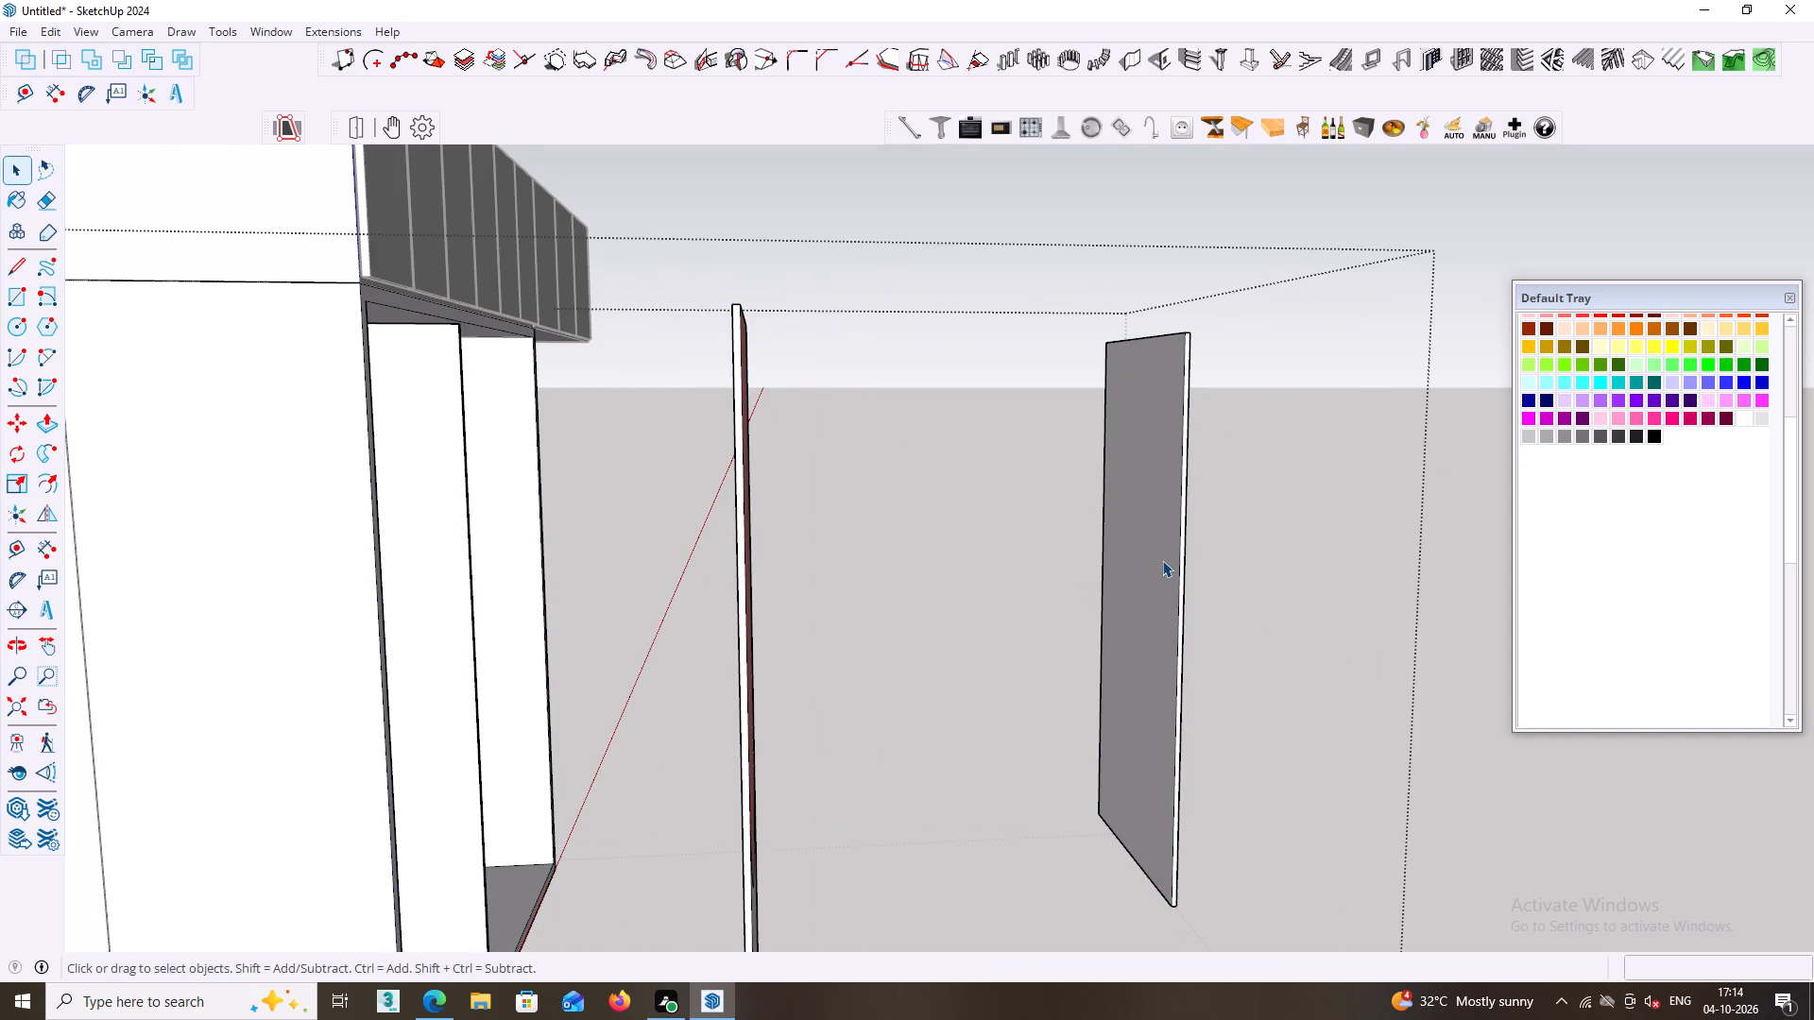
click(1167, 564)
middle_drag(1182, 554, 892, 573)
middle_drag(1116, 593, 1138, 594)
scroll(1101, 605, up, 1)
middle_drag(1104, 607, 1179, 609)
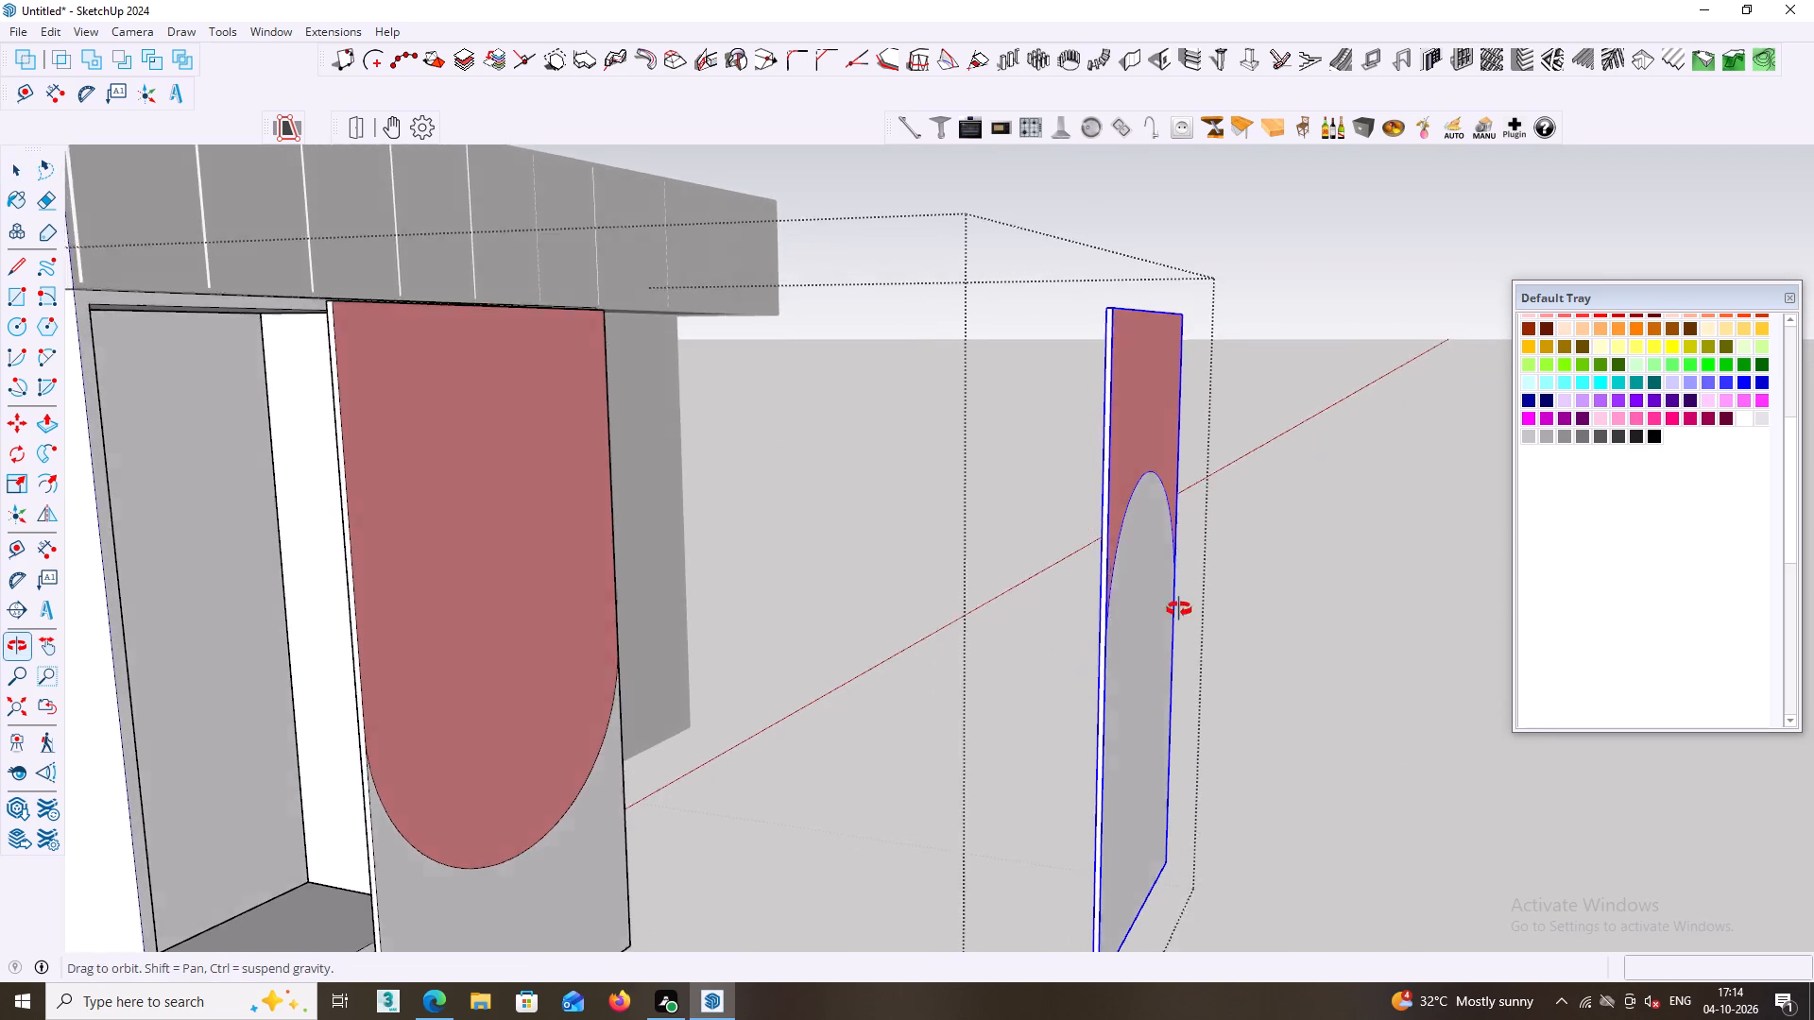
middle_drag(1179, 609, 1186, 609)
middle_drag(1272, 586, 1321, 586)
scroll(1214, 575, up, 2)
middle_drag(1218, 567, 1350, 571)
double_click(1277, 567)
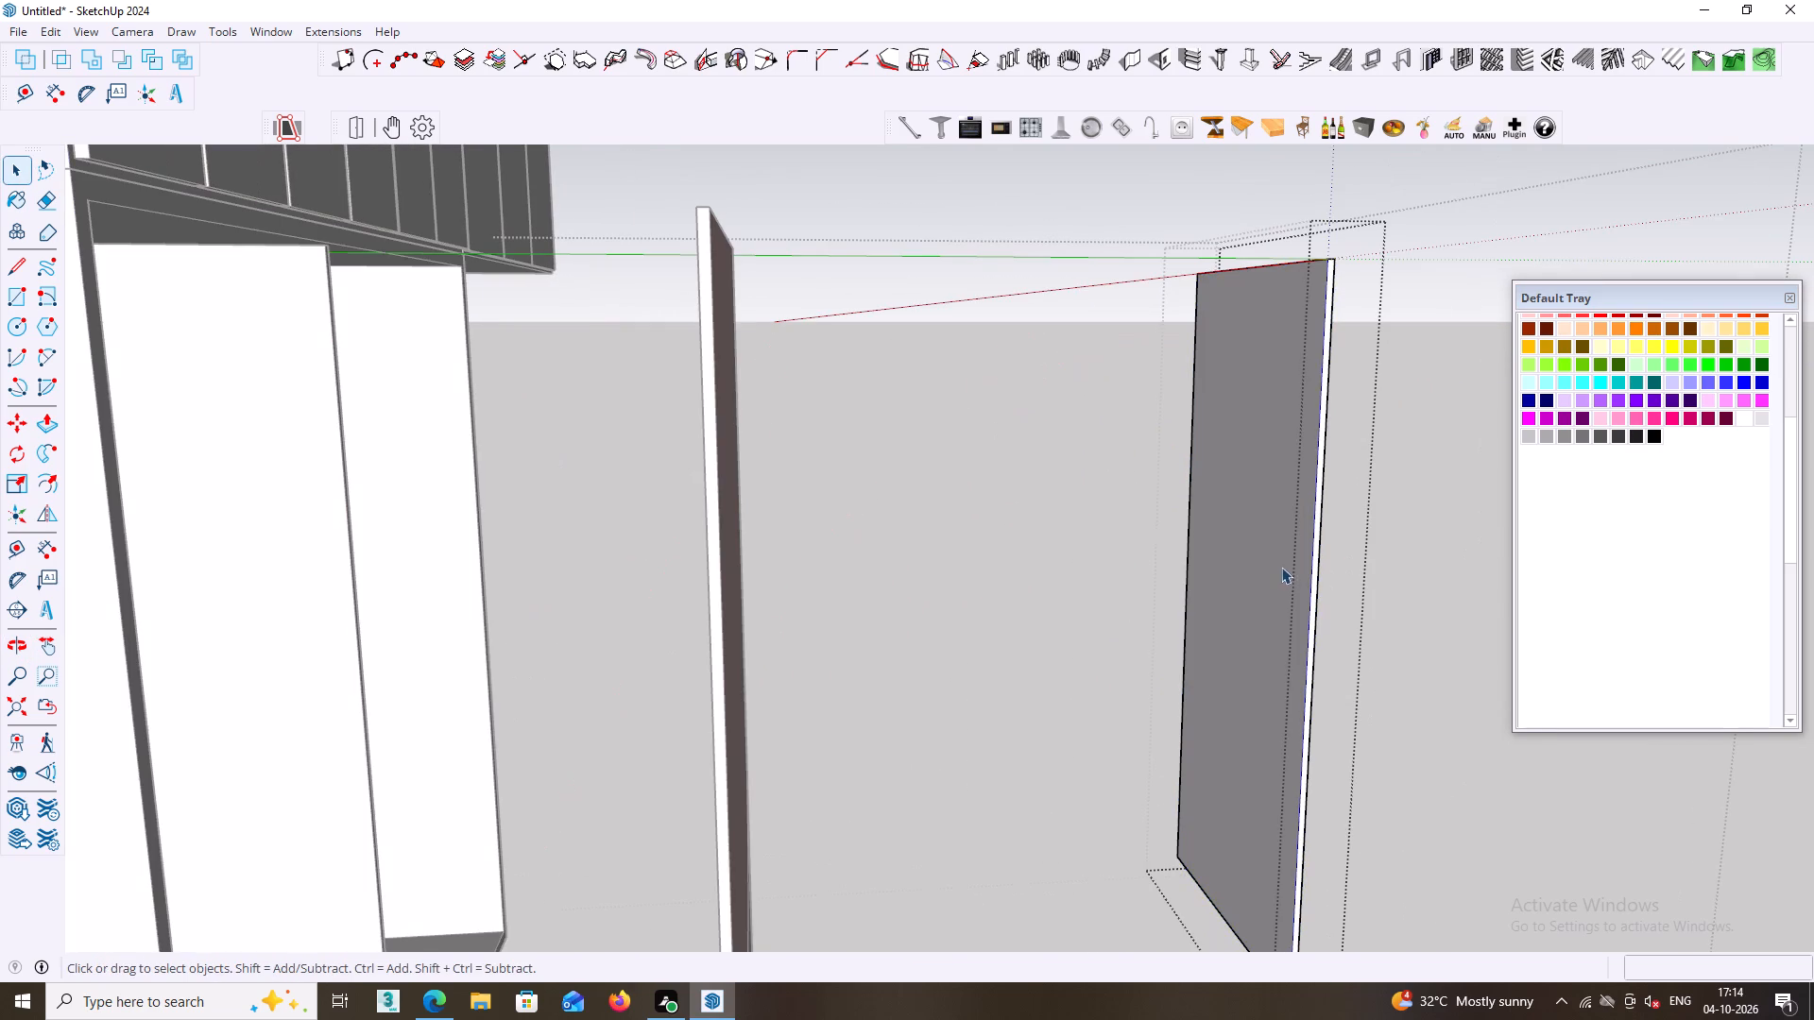
click(1288, 570)
middle_drag(1295, 567, 1270, 566)
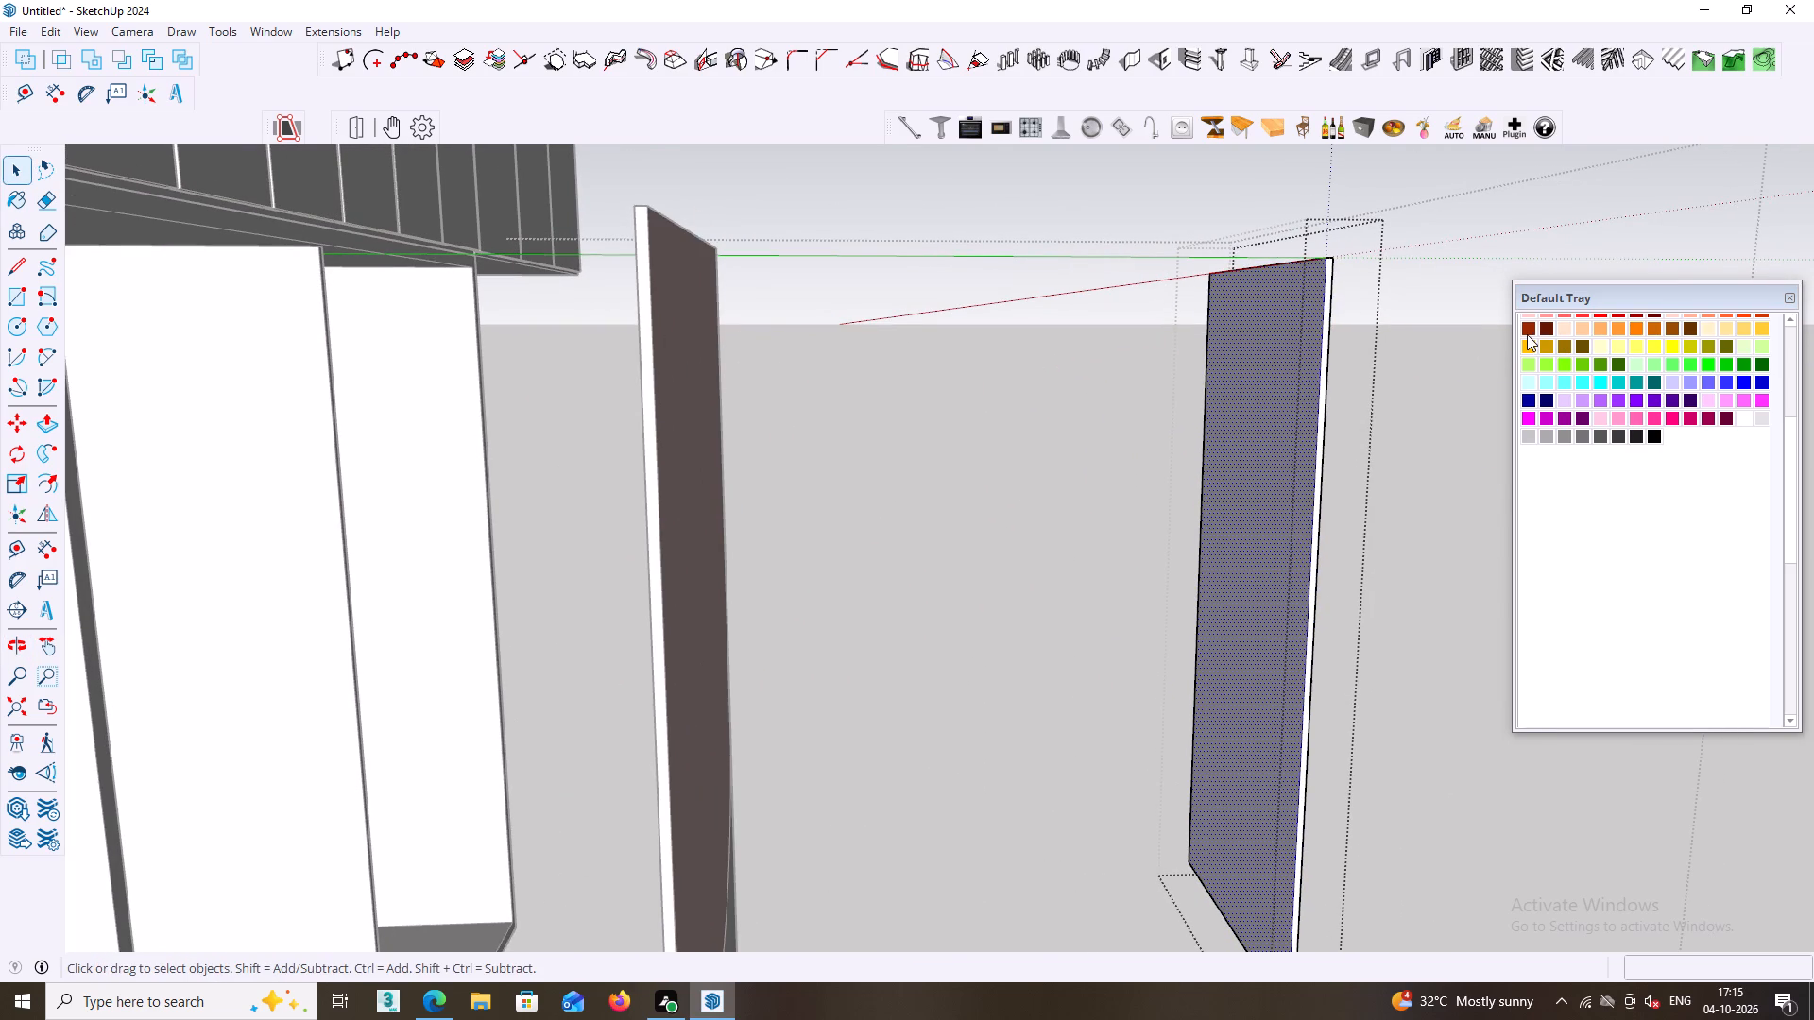
click(1530, 329)
click(1289, 502)
Paint the arched panel's top edge and its vertical edge farthest from the side unit in the same dark red-brown.
middle_drag(1301, 501, 1163, 508)
scroll(1165, 508, down, 1)
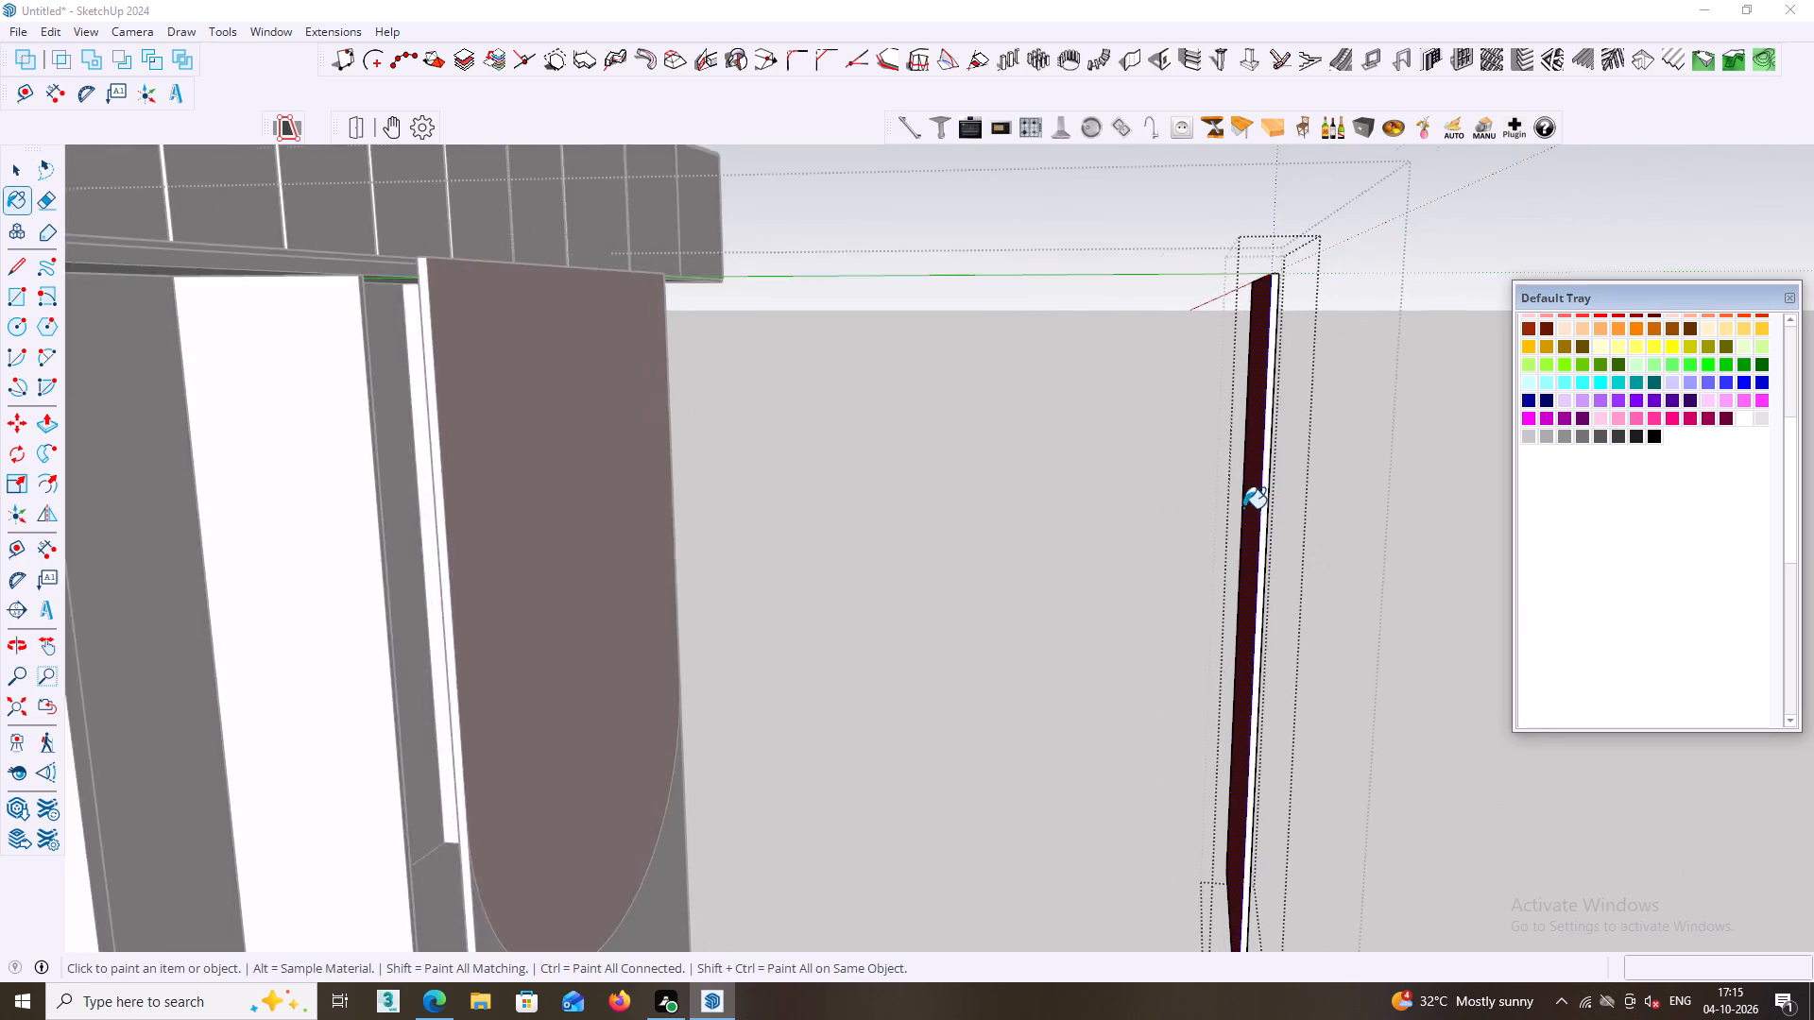
scroll(1274, 505, up, 3)
middle_drag(1272, 506, 1107, 549)
scroll(1109, 546, up, 2)
scroll(998, 562, up, 2)
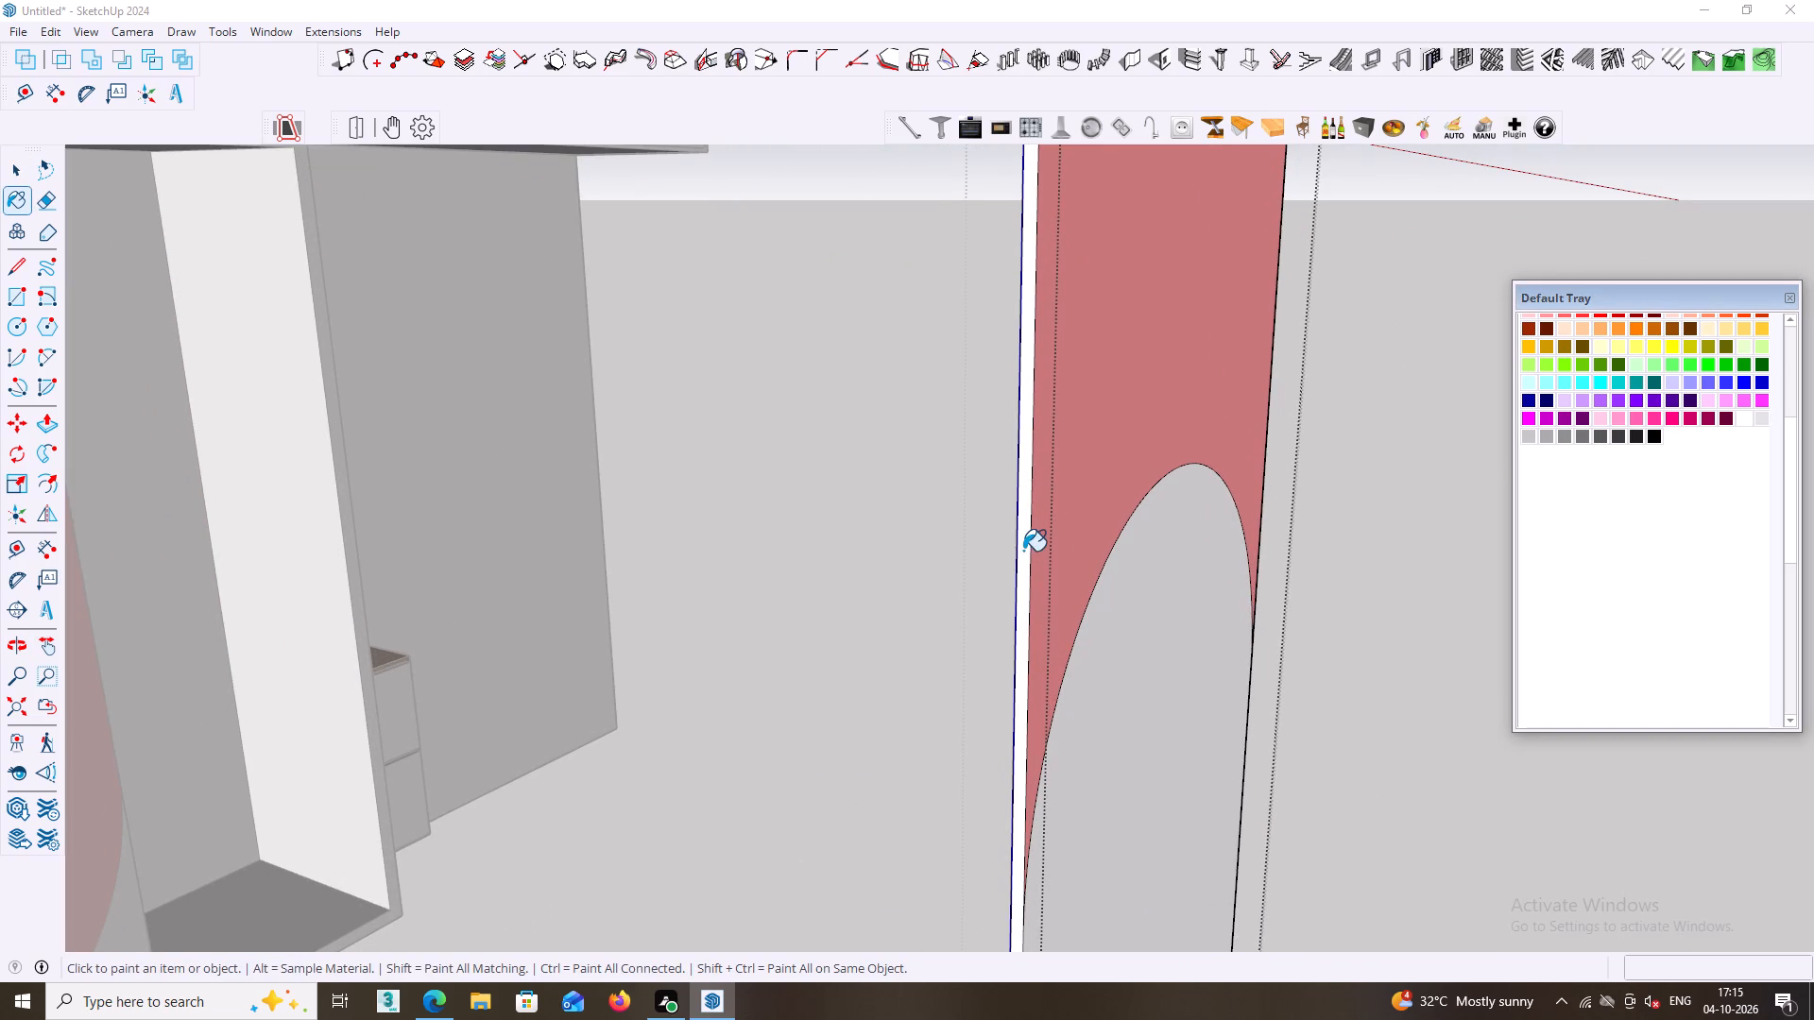
click(1023, 551)
scroll(1070, 538, down, 2)
middle_drag(1298, 539, 1182, 709)
scroll(966, 643, up, 2)
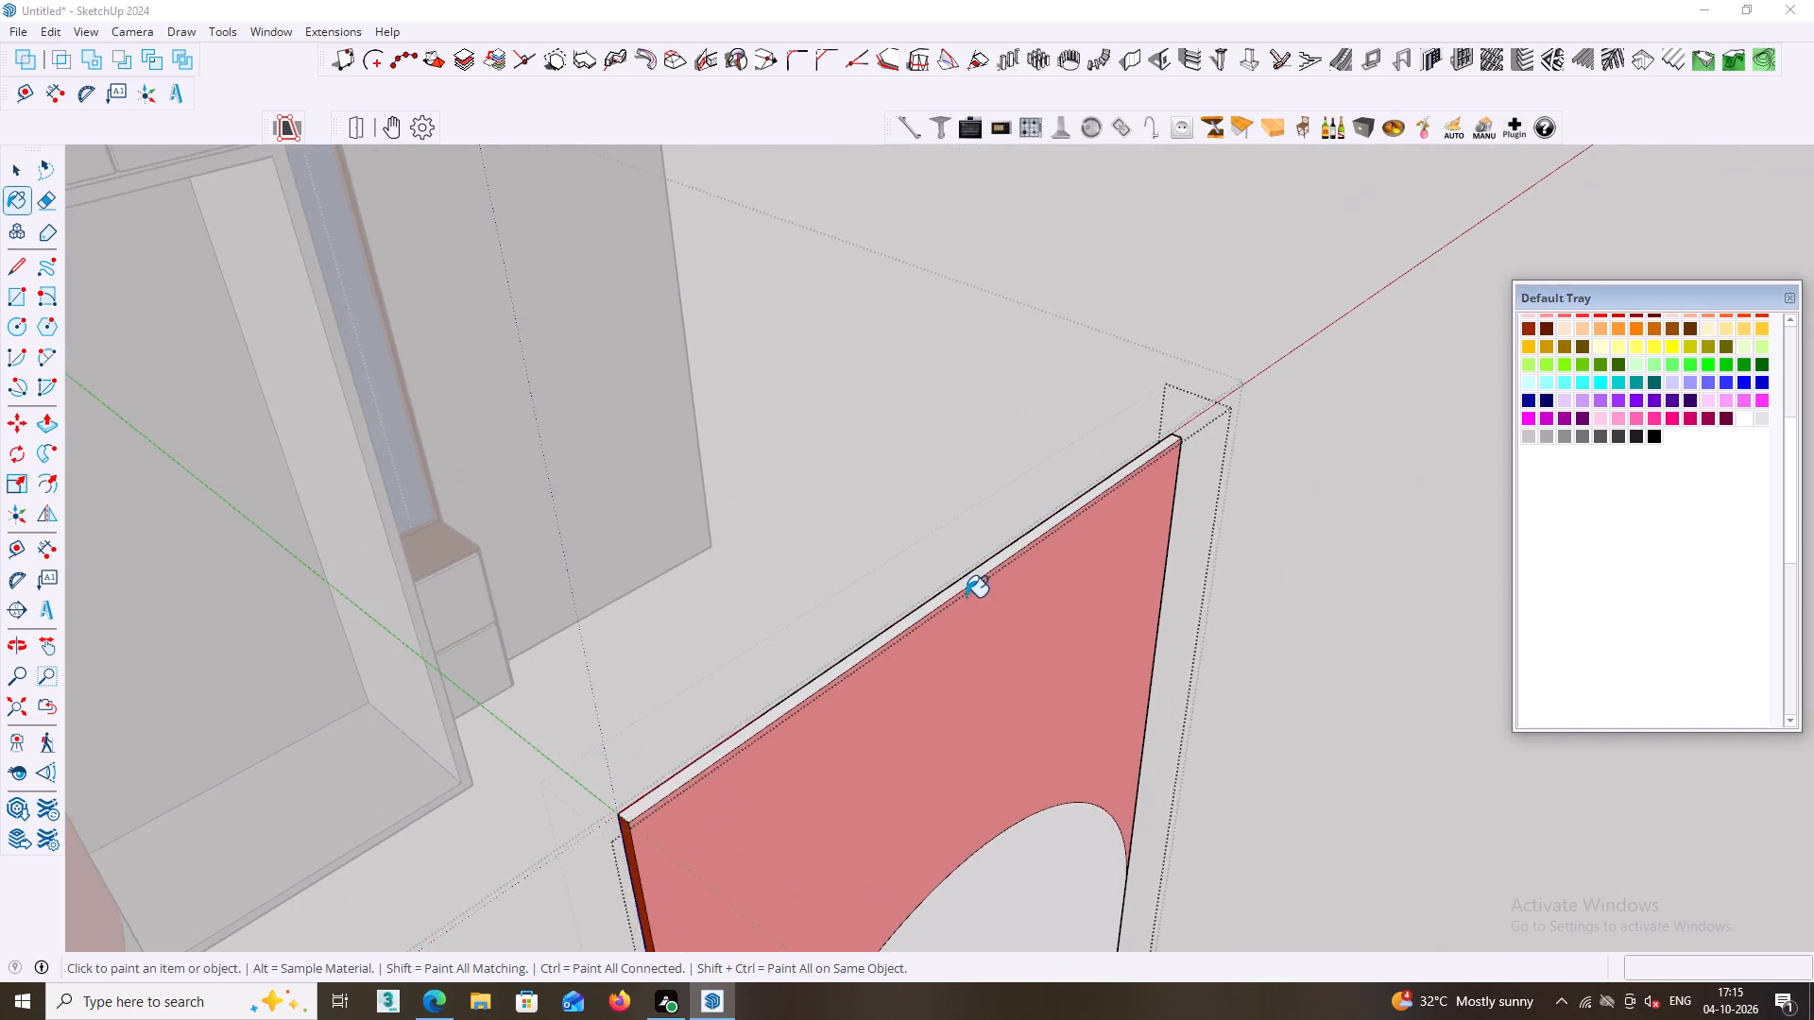
scroll(966, 597, up, 4)
click(981, 573)
Paint the arched panel's vertical edge nearest the side unit in the same dark red-brown.
middle_click(994, 572)
scroll(994, 572, down, 2)
middle_drag(1085, 566, 787, 531)
middle_drag(1229, 596, 898, 475)
middle_drag(1040, 497, 987, 312)
middle_drag(933, 380, 731, 397)
scroll(968, 434, up, 2)
click(979, 429)
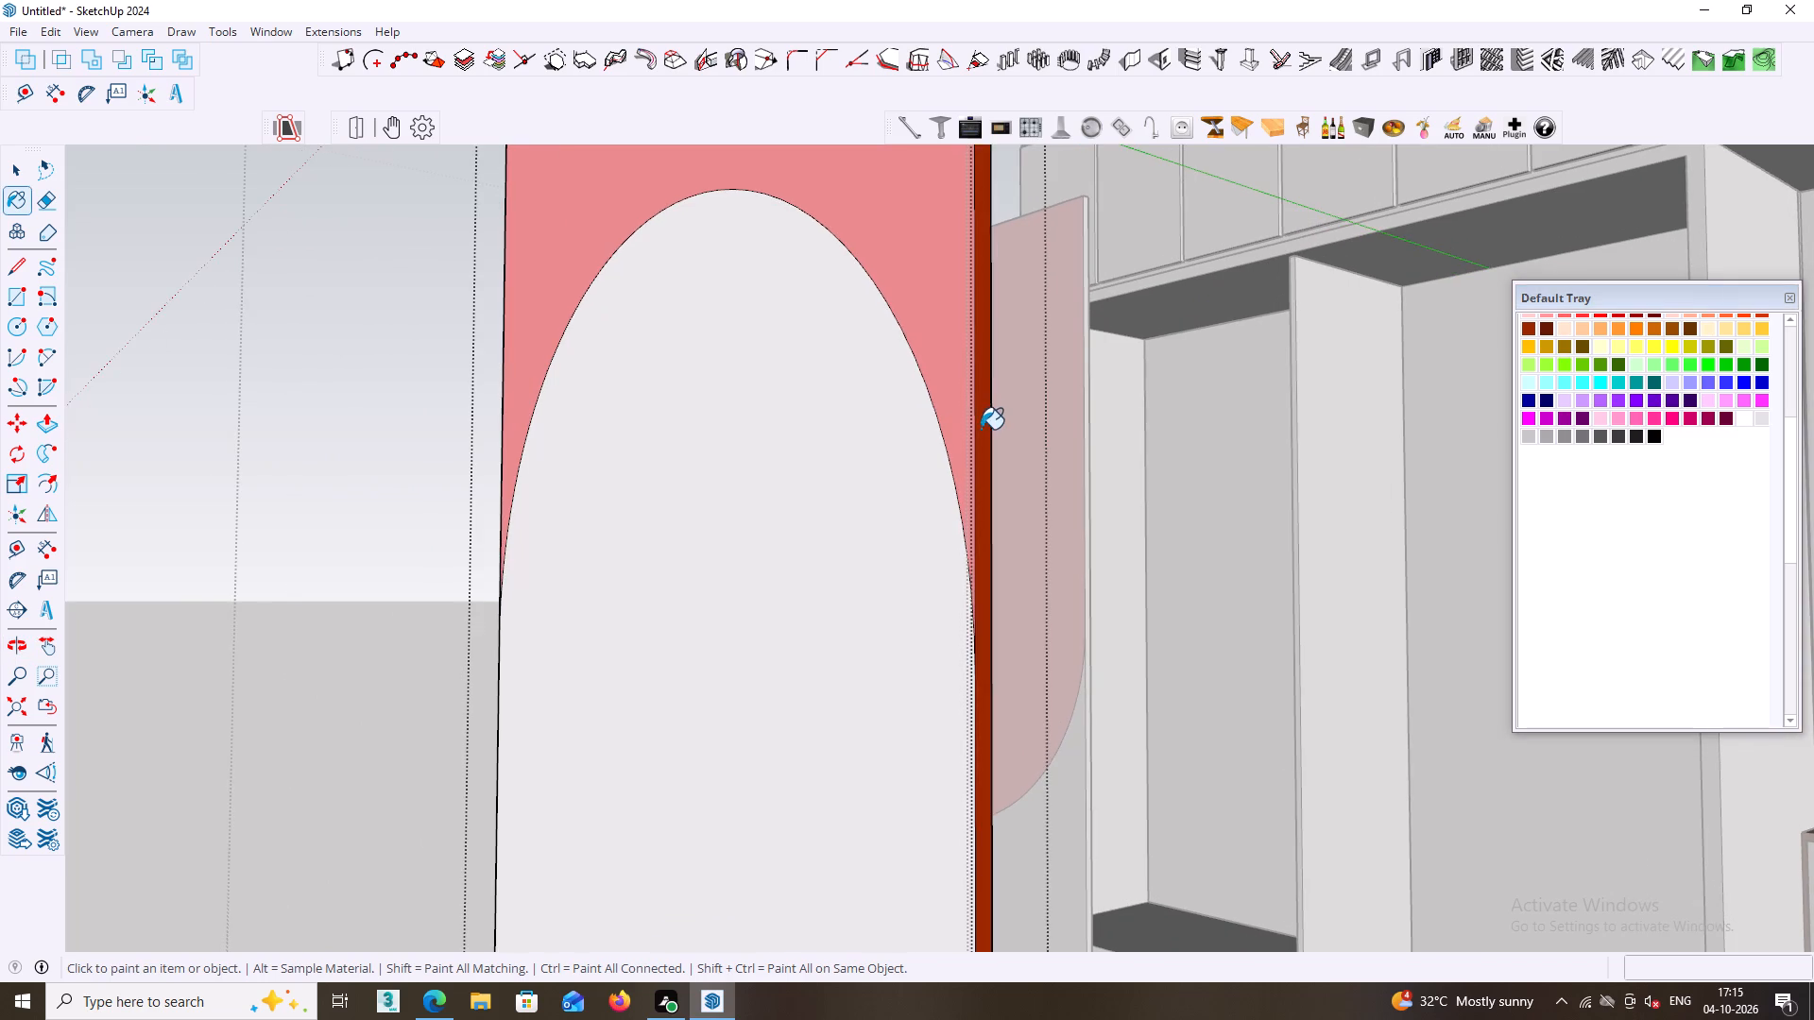
scroll(984, 432, down, 11)
middle_drag(977, 449, 977, 469)
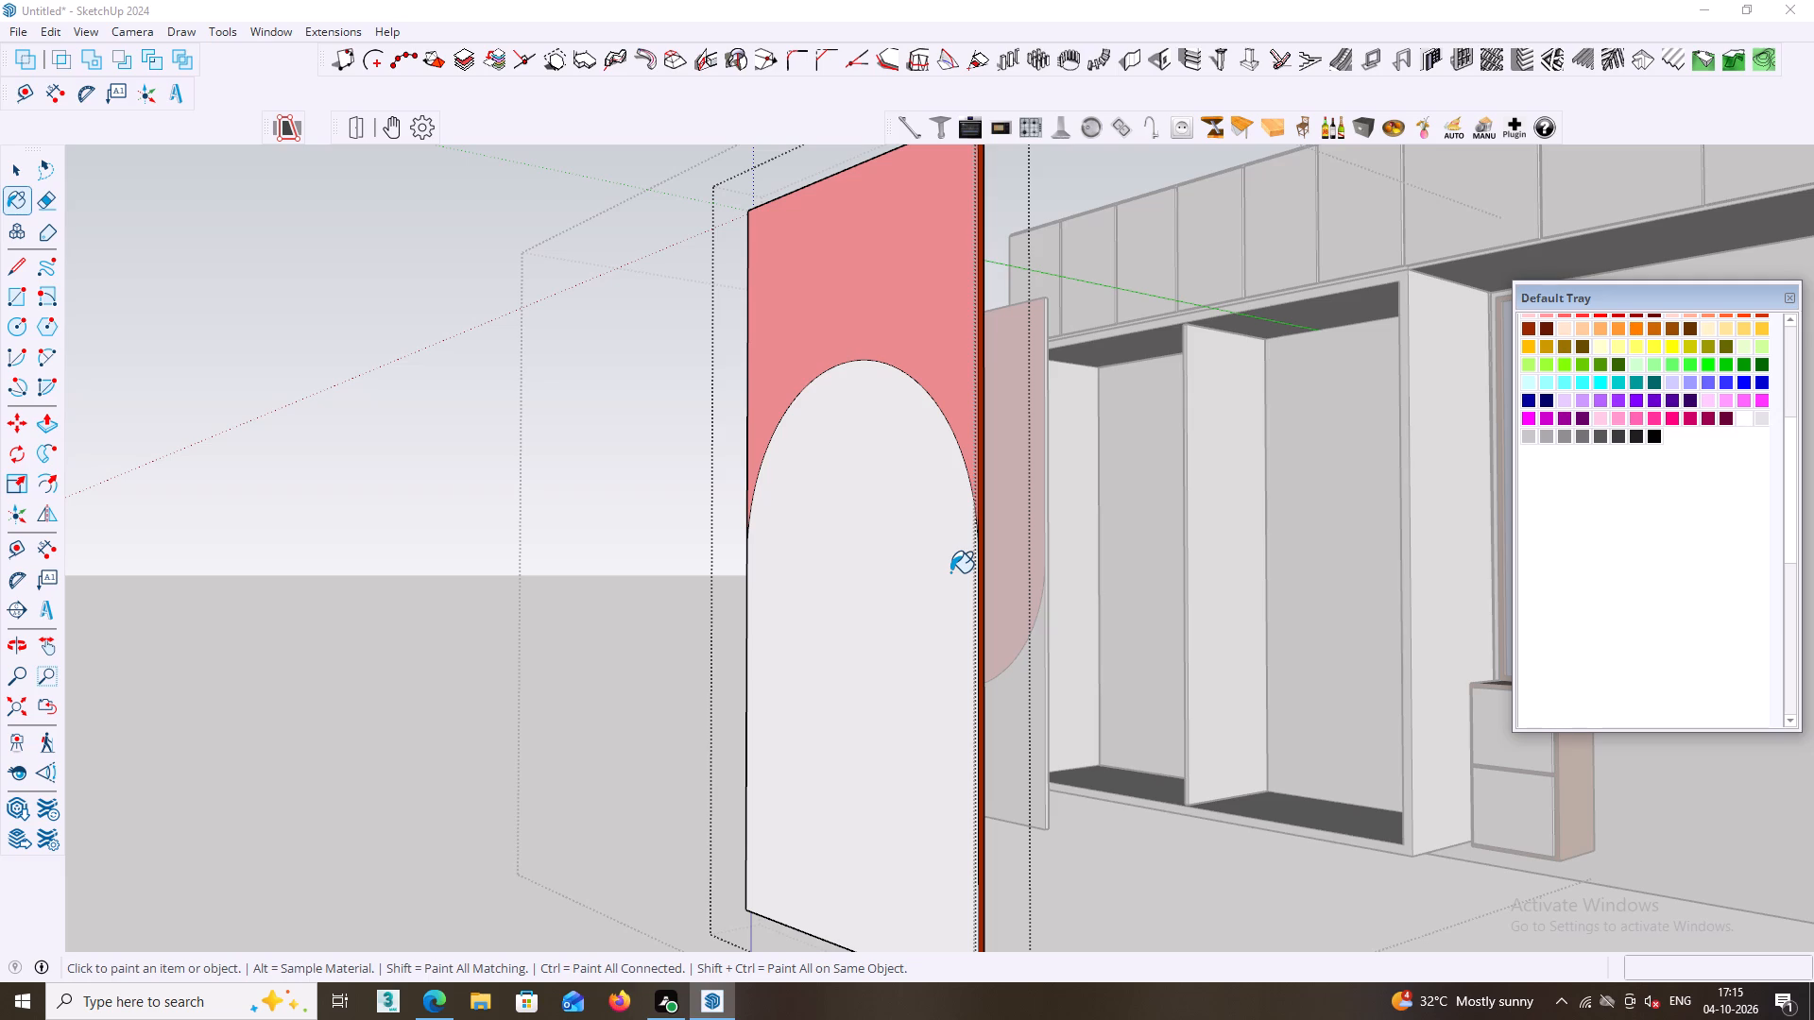
scroll(950, 572, down, 4)
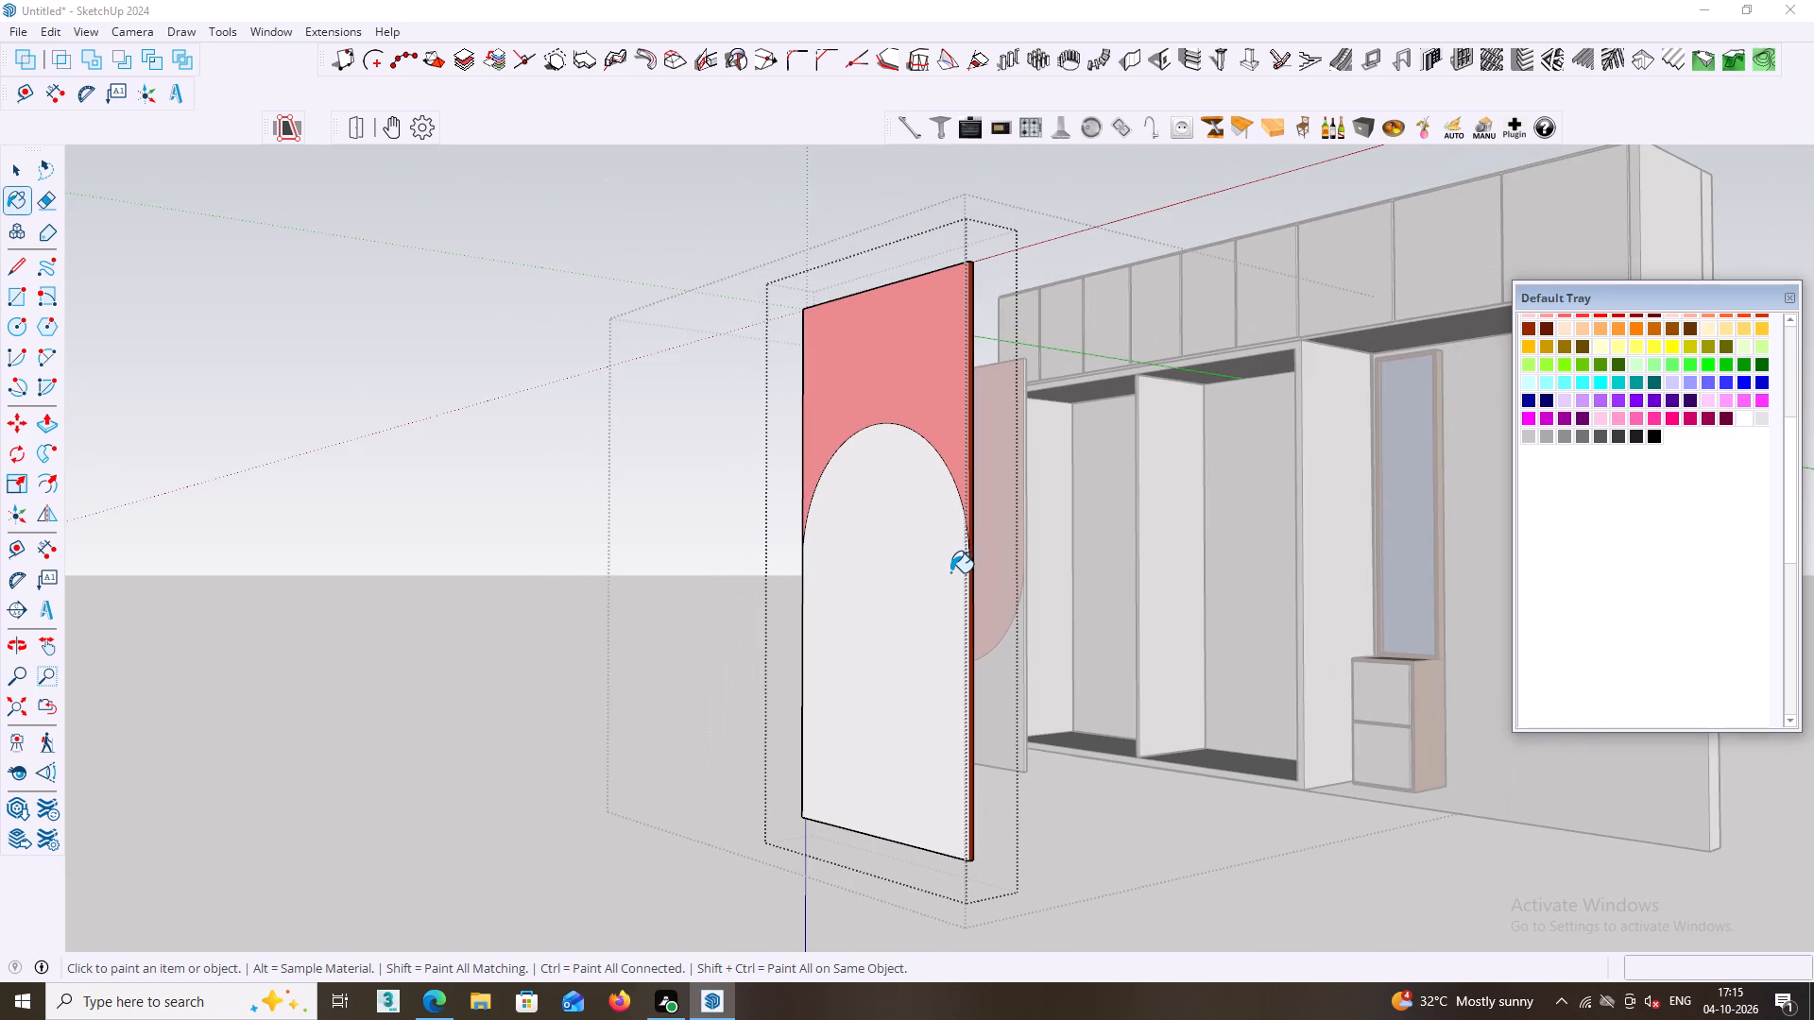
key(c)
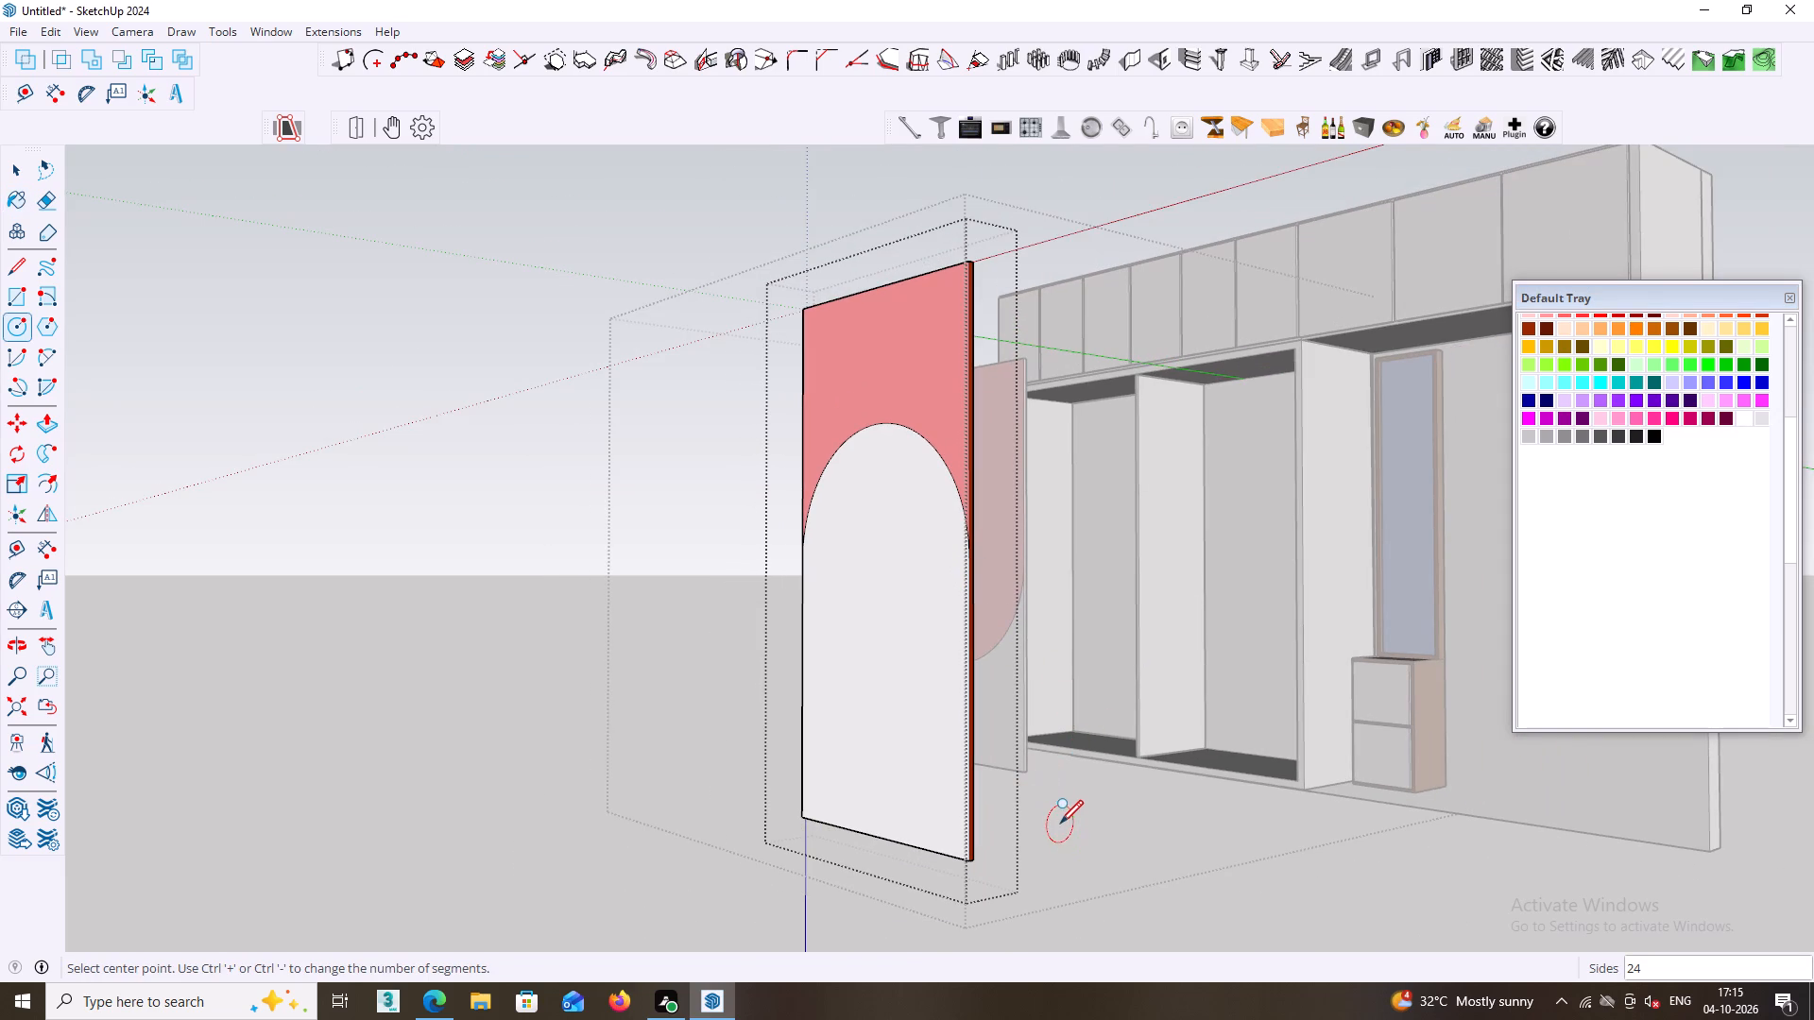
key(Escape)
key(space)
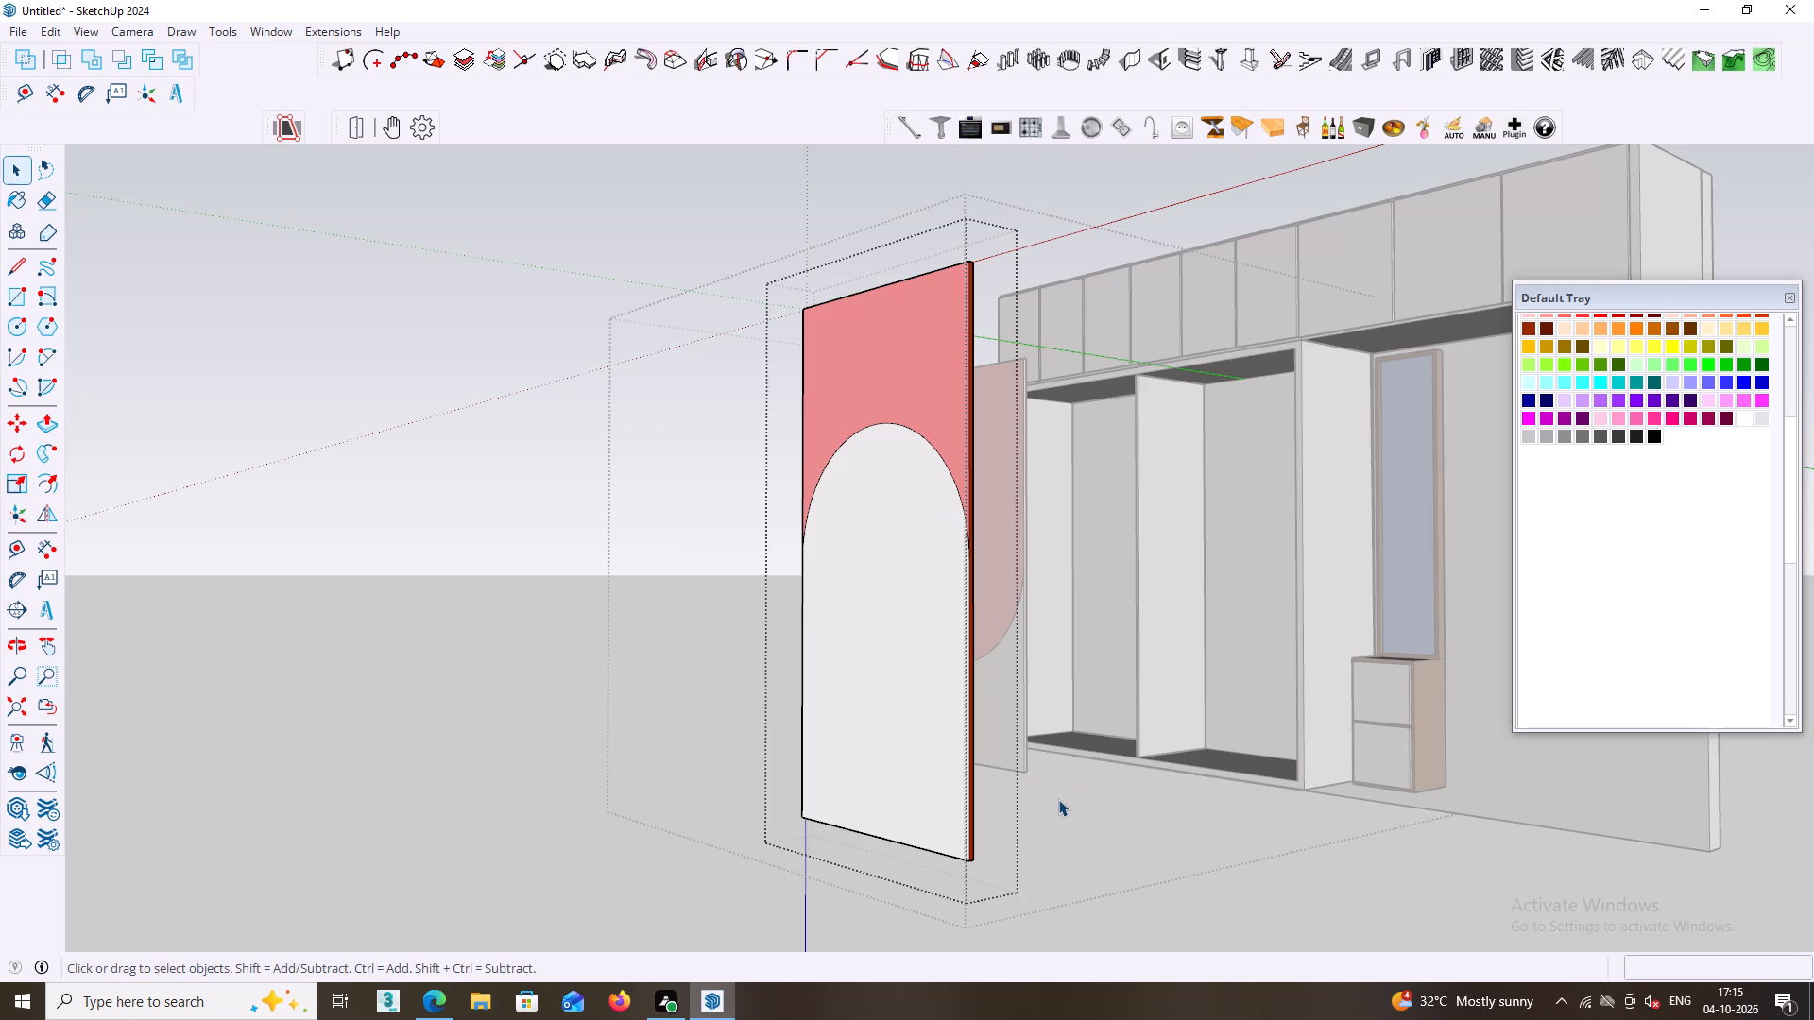
Leave the arched door panel's group and its enclosing group.
click(1058, 799)
middle_drag(1054, 793, 1272, 831)
middle_drag(1223, 795, 511, 717)
middle_drag(444, 597, 1125, 656)
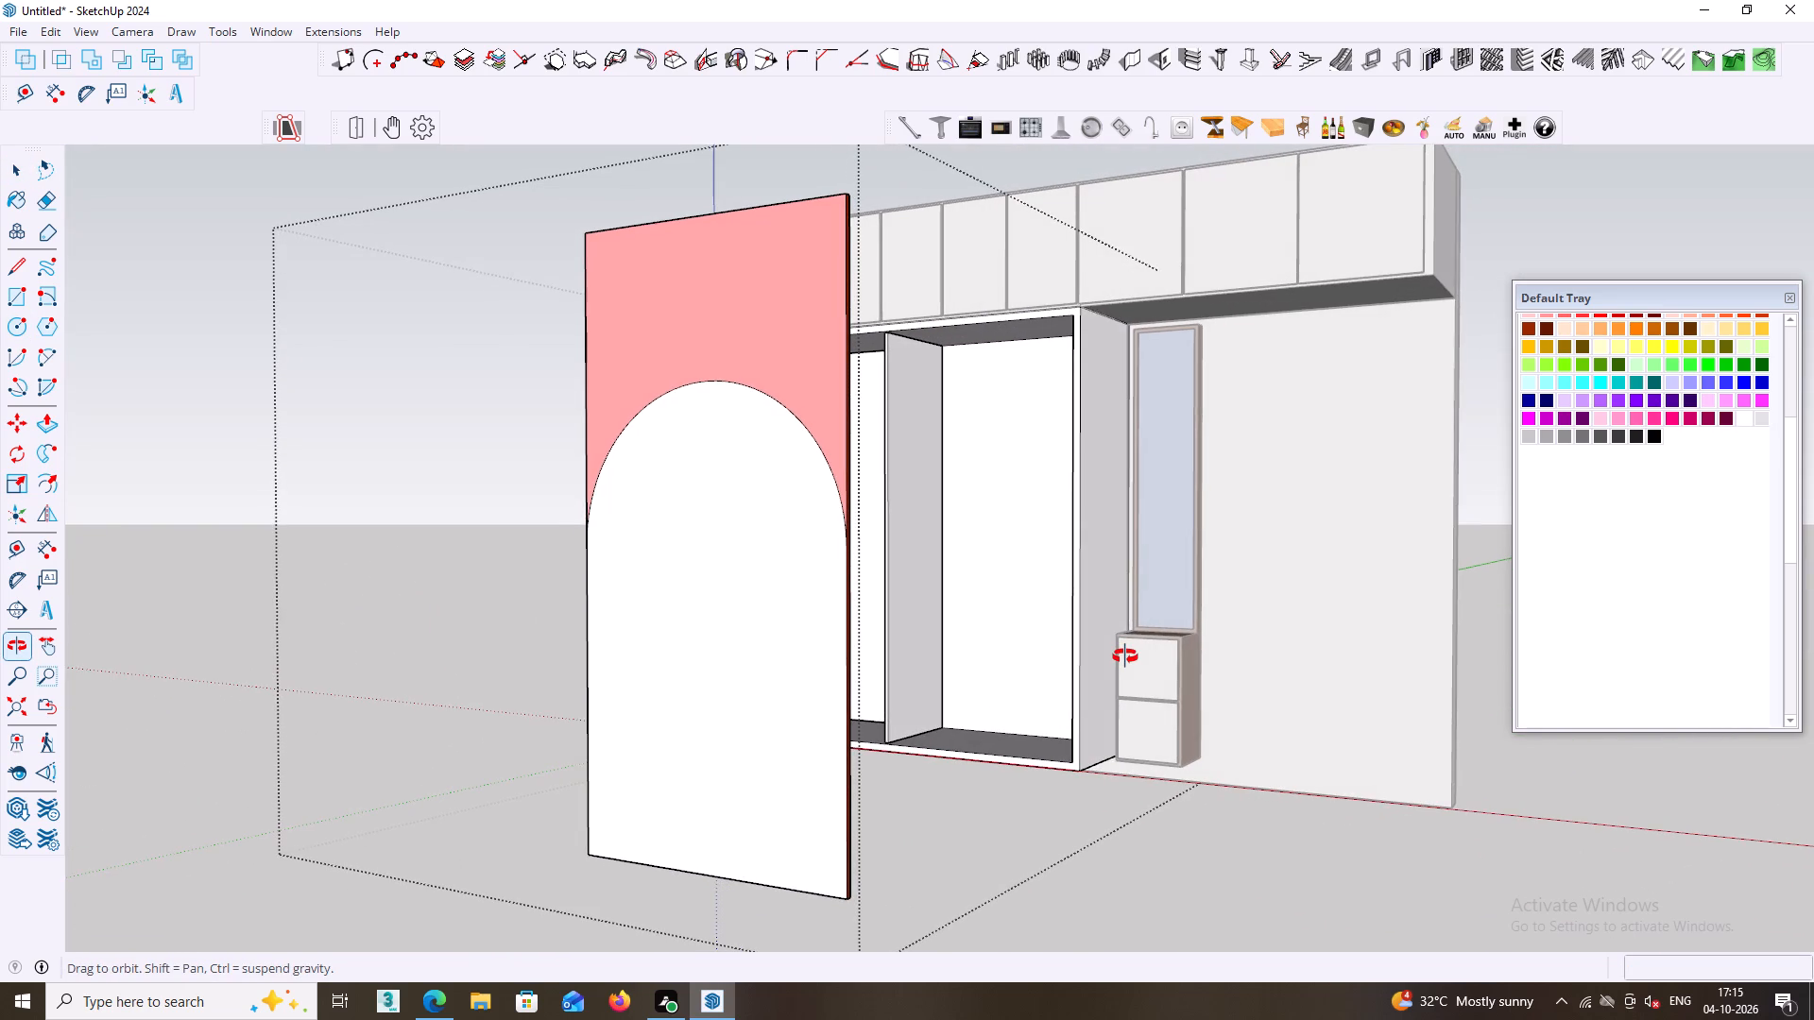
middle_drag(1125, 656, 1141, 648)
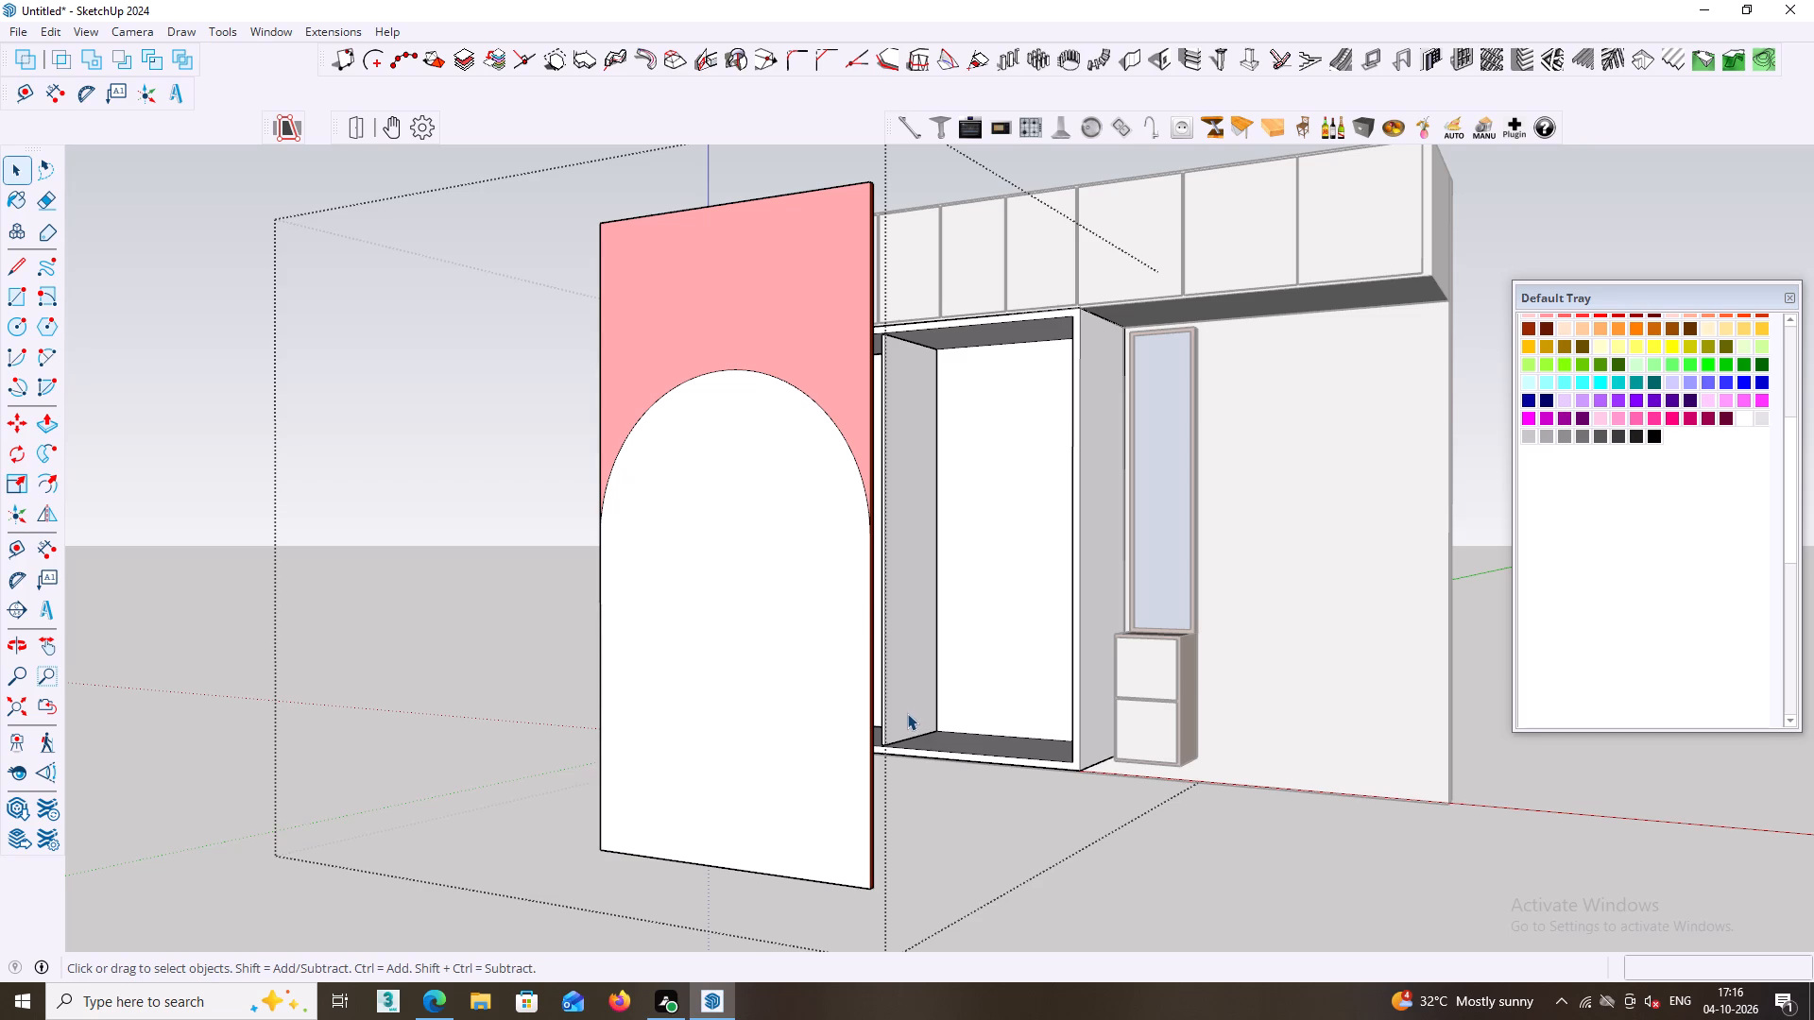
scroll(910, 711, down, 1)
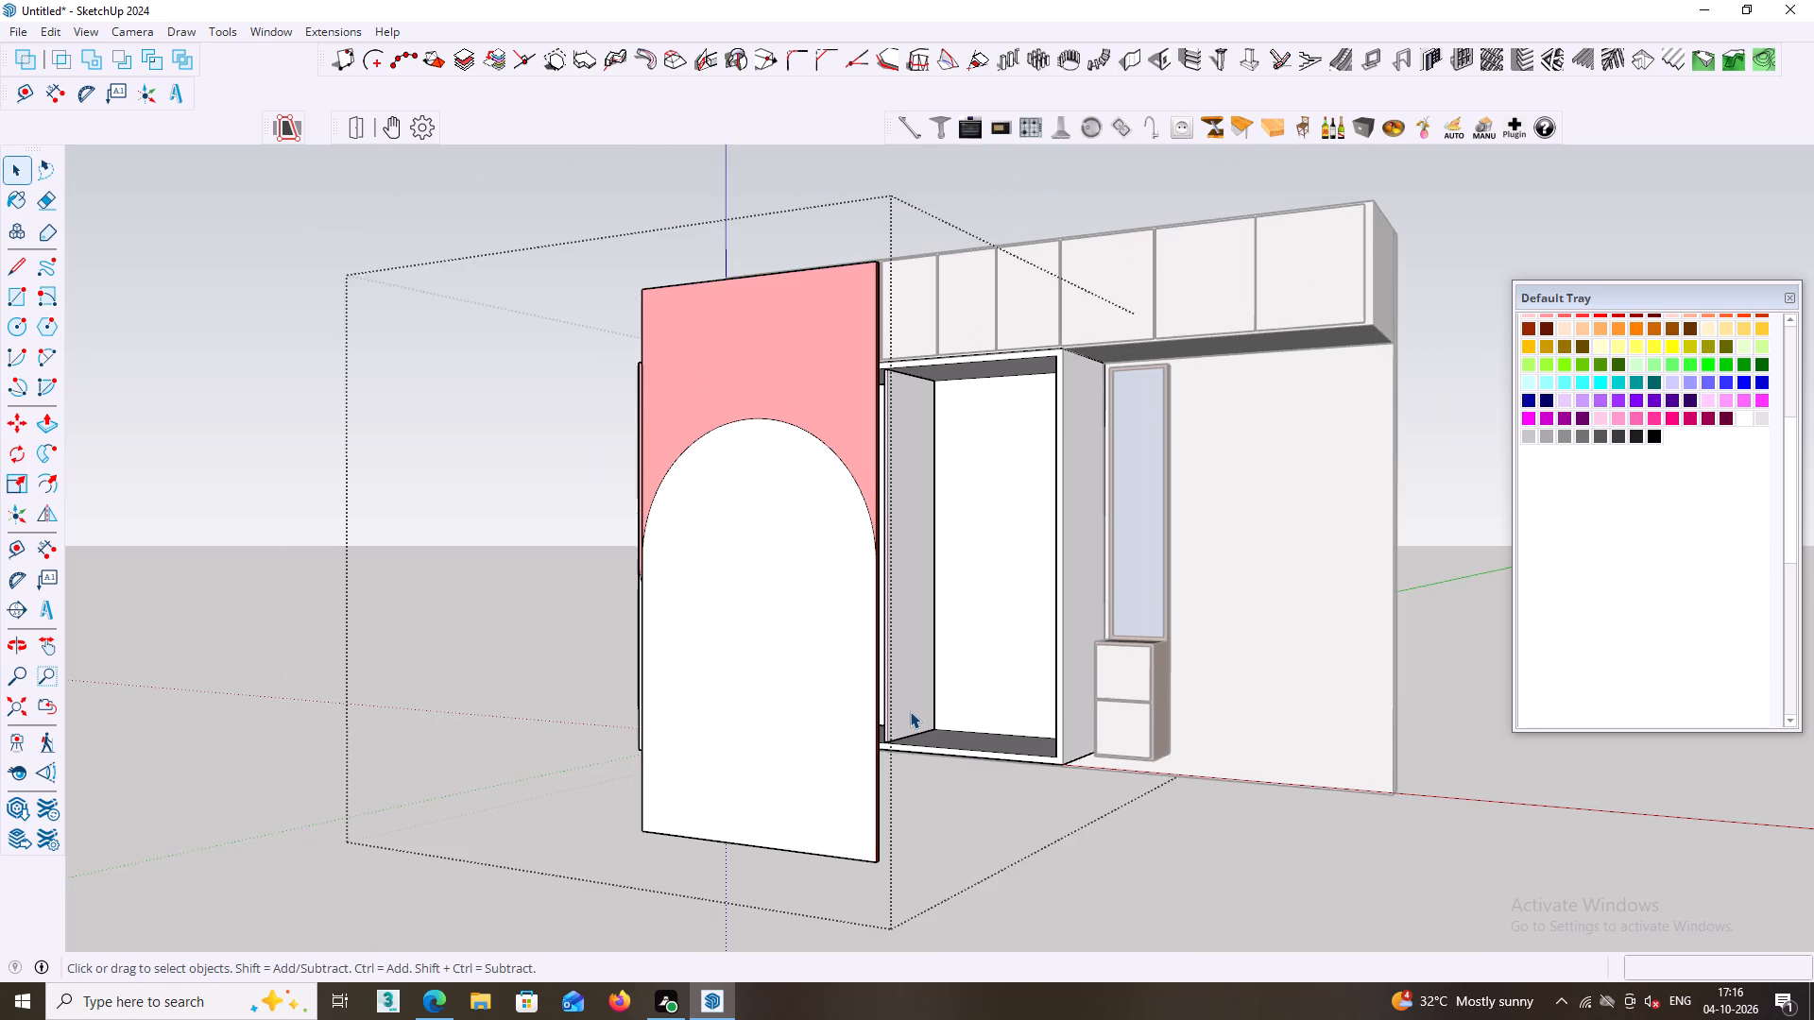
scroll(910, 711, down, 2)
click(1078, 841)
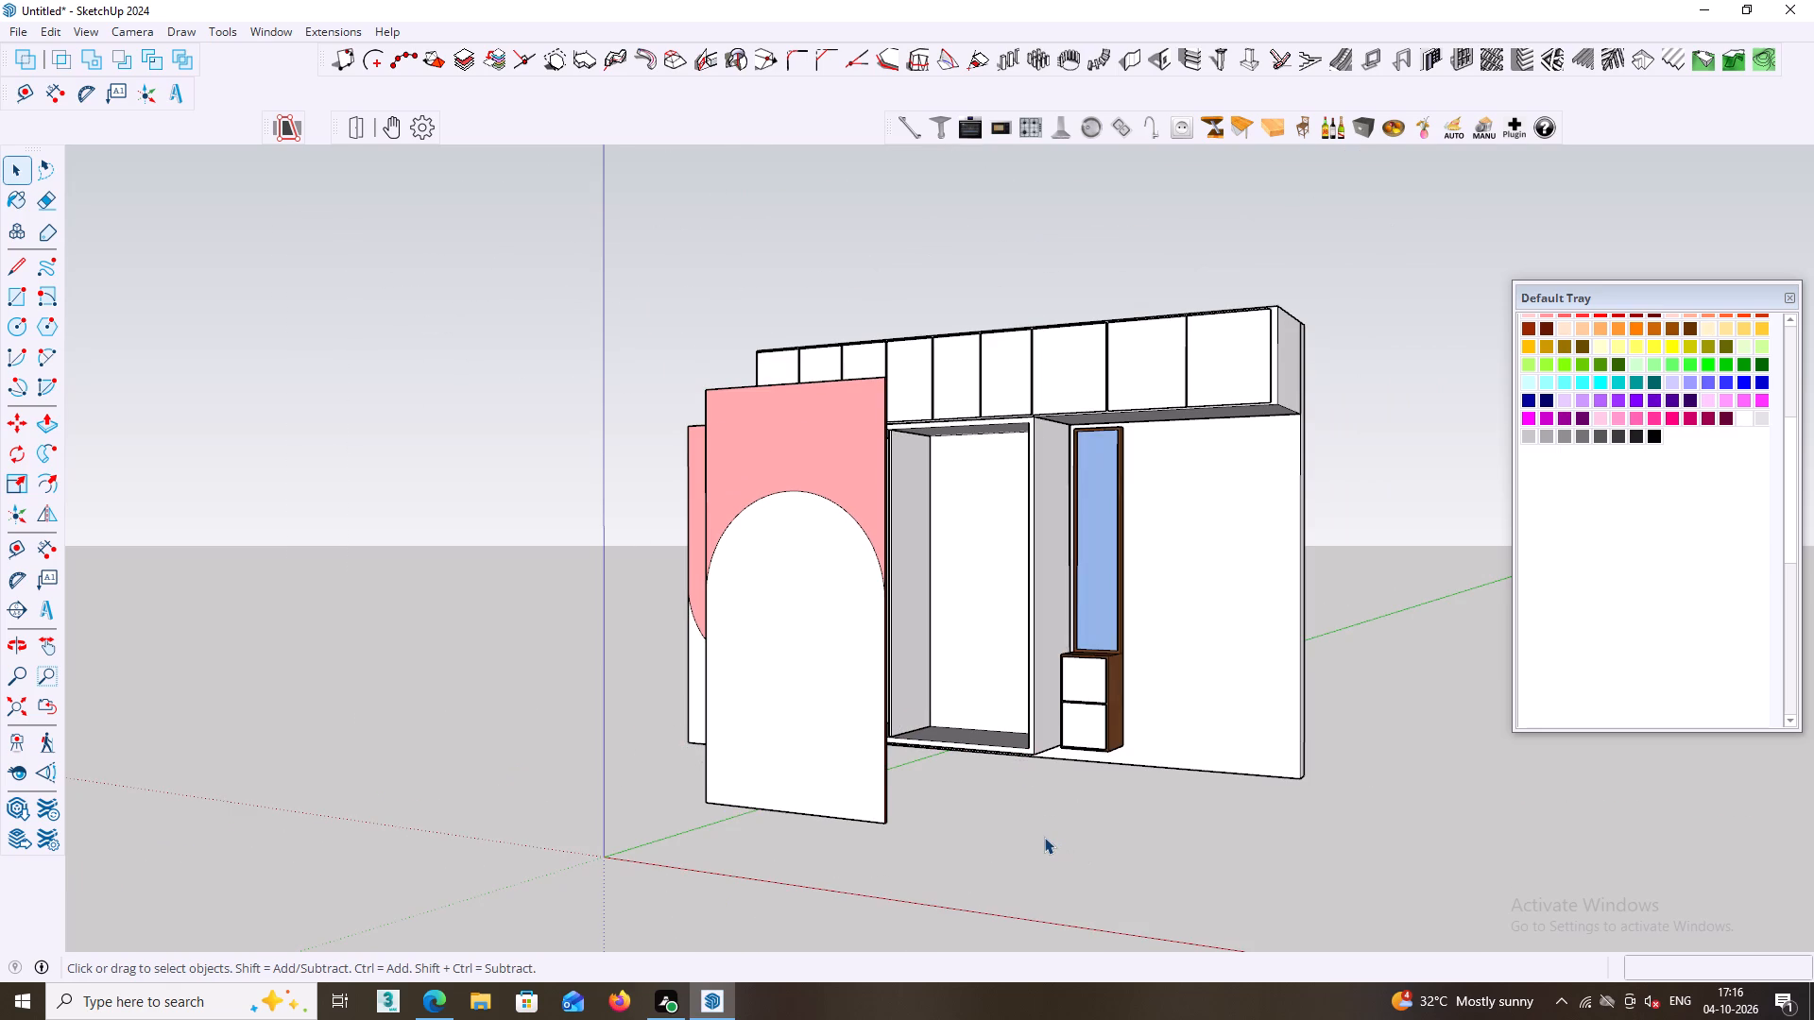
Examine the fronts, backs and edges of both loose door panels beside the open wardrobe carcass.
middle_drag(1050, 828, 831, 799)
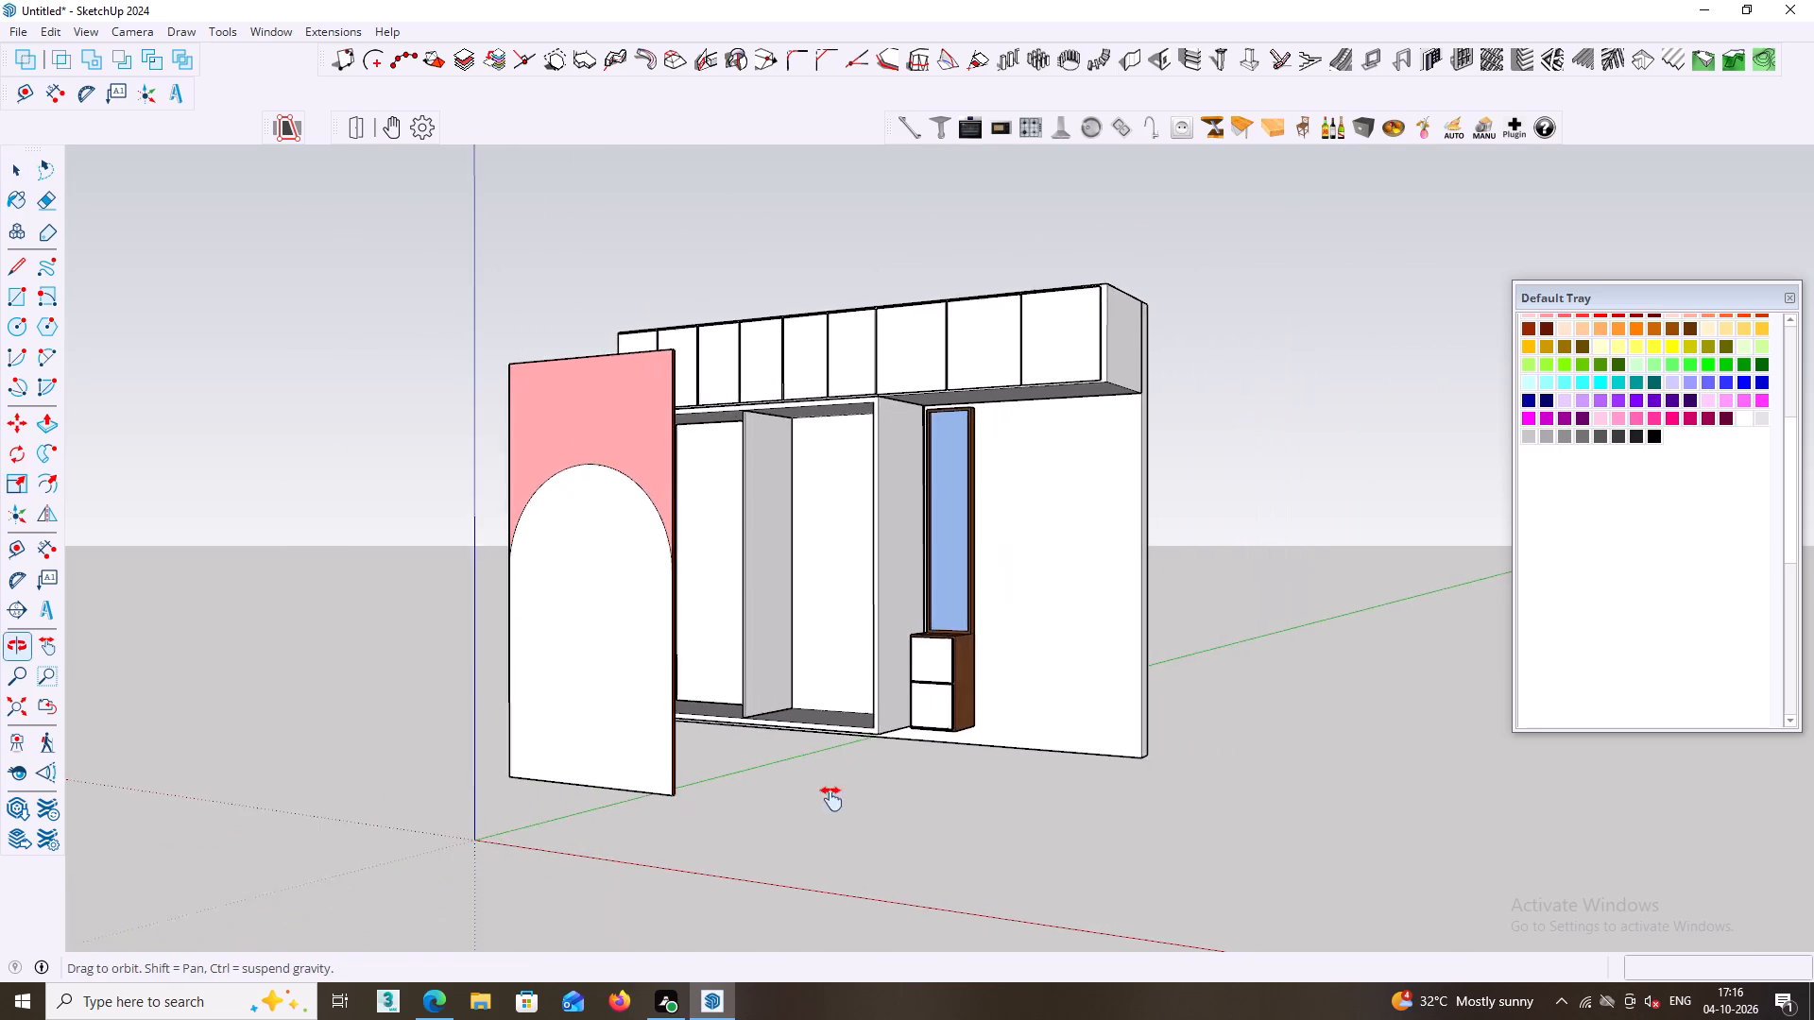
middle_drag(831, 799, 816, 792)
middle_drag(730, 719, 513, 728)
scroll(505, 535, up, 2)
middle_drag(548, 382, 968, 502)
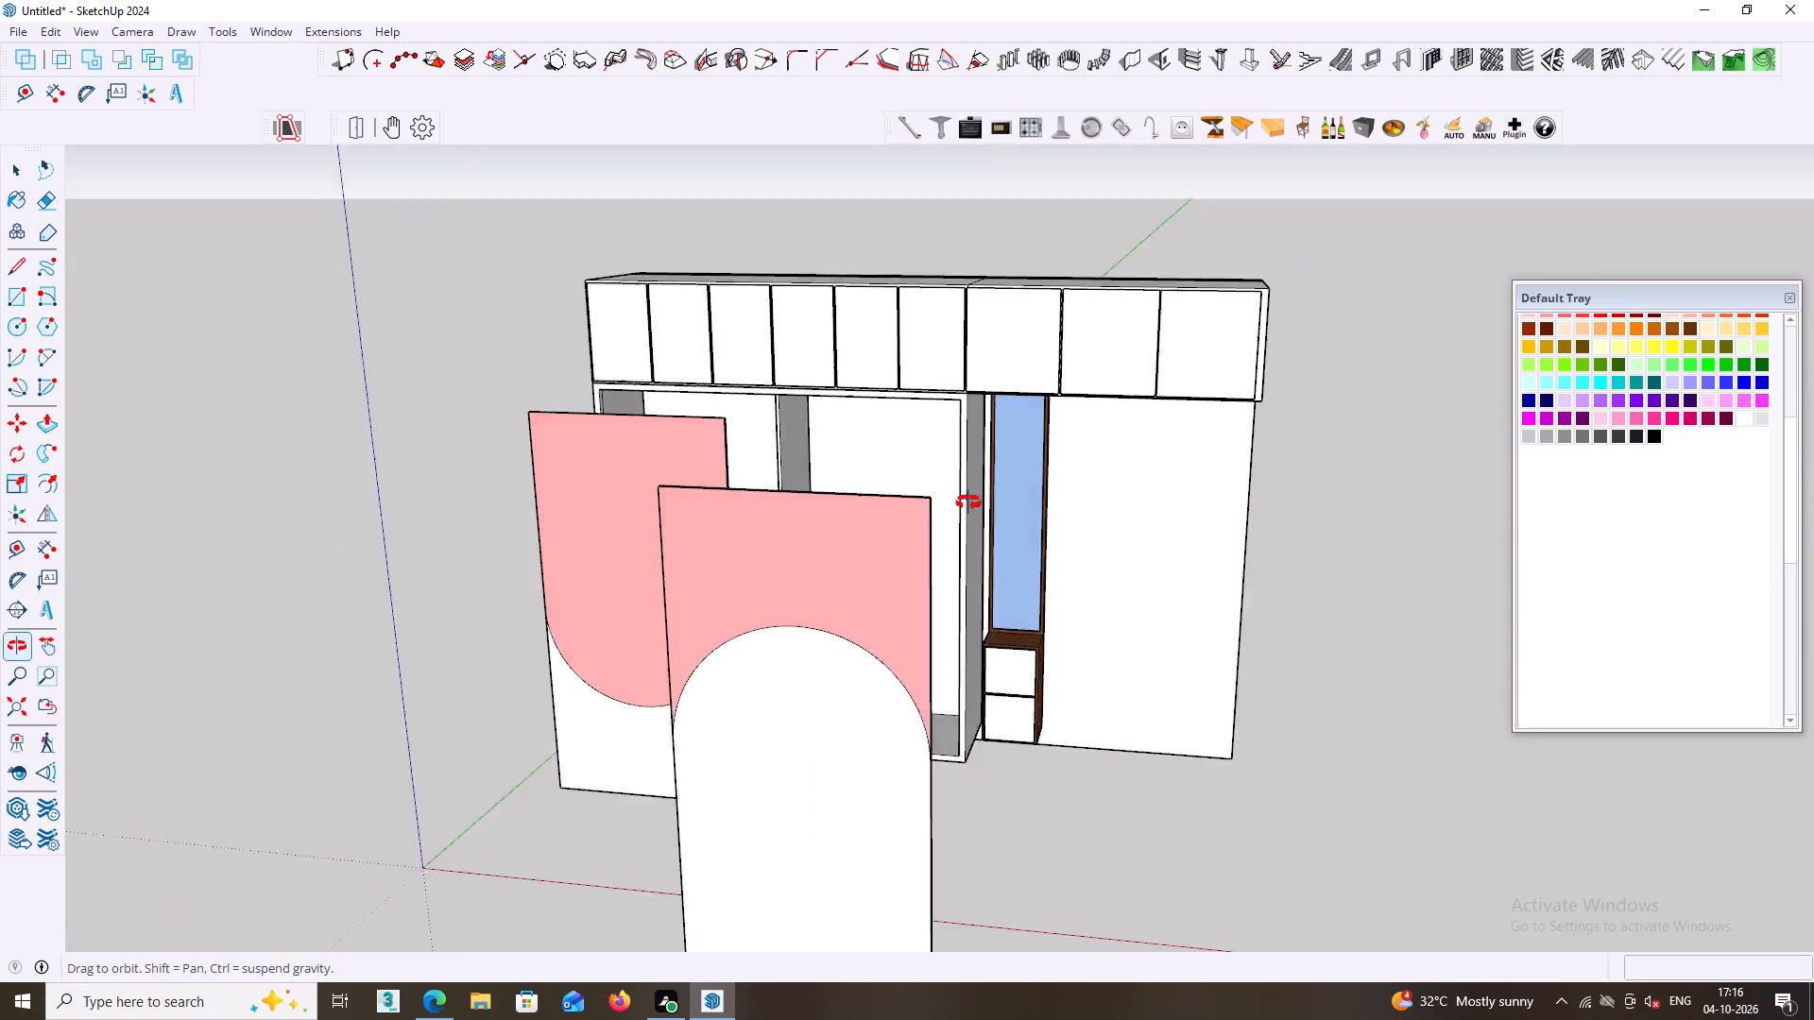
middle_drag(968, 502, 977, 501)
middle_drag(711, 566, 1105, 510)
middle_drag(978, 527, 1516, 492)
middle_drag(1440, 495, 1507, 489)
scroll(1235, 494, up, 2)
middle_drag(1448, 543, 1263, 564)
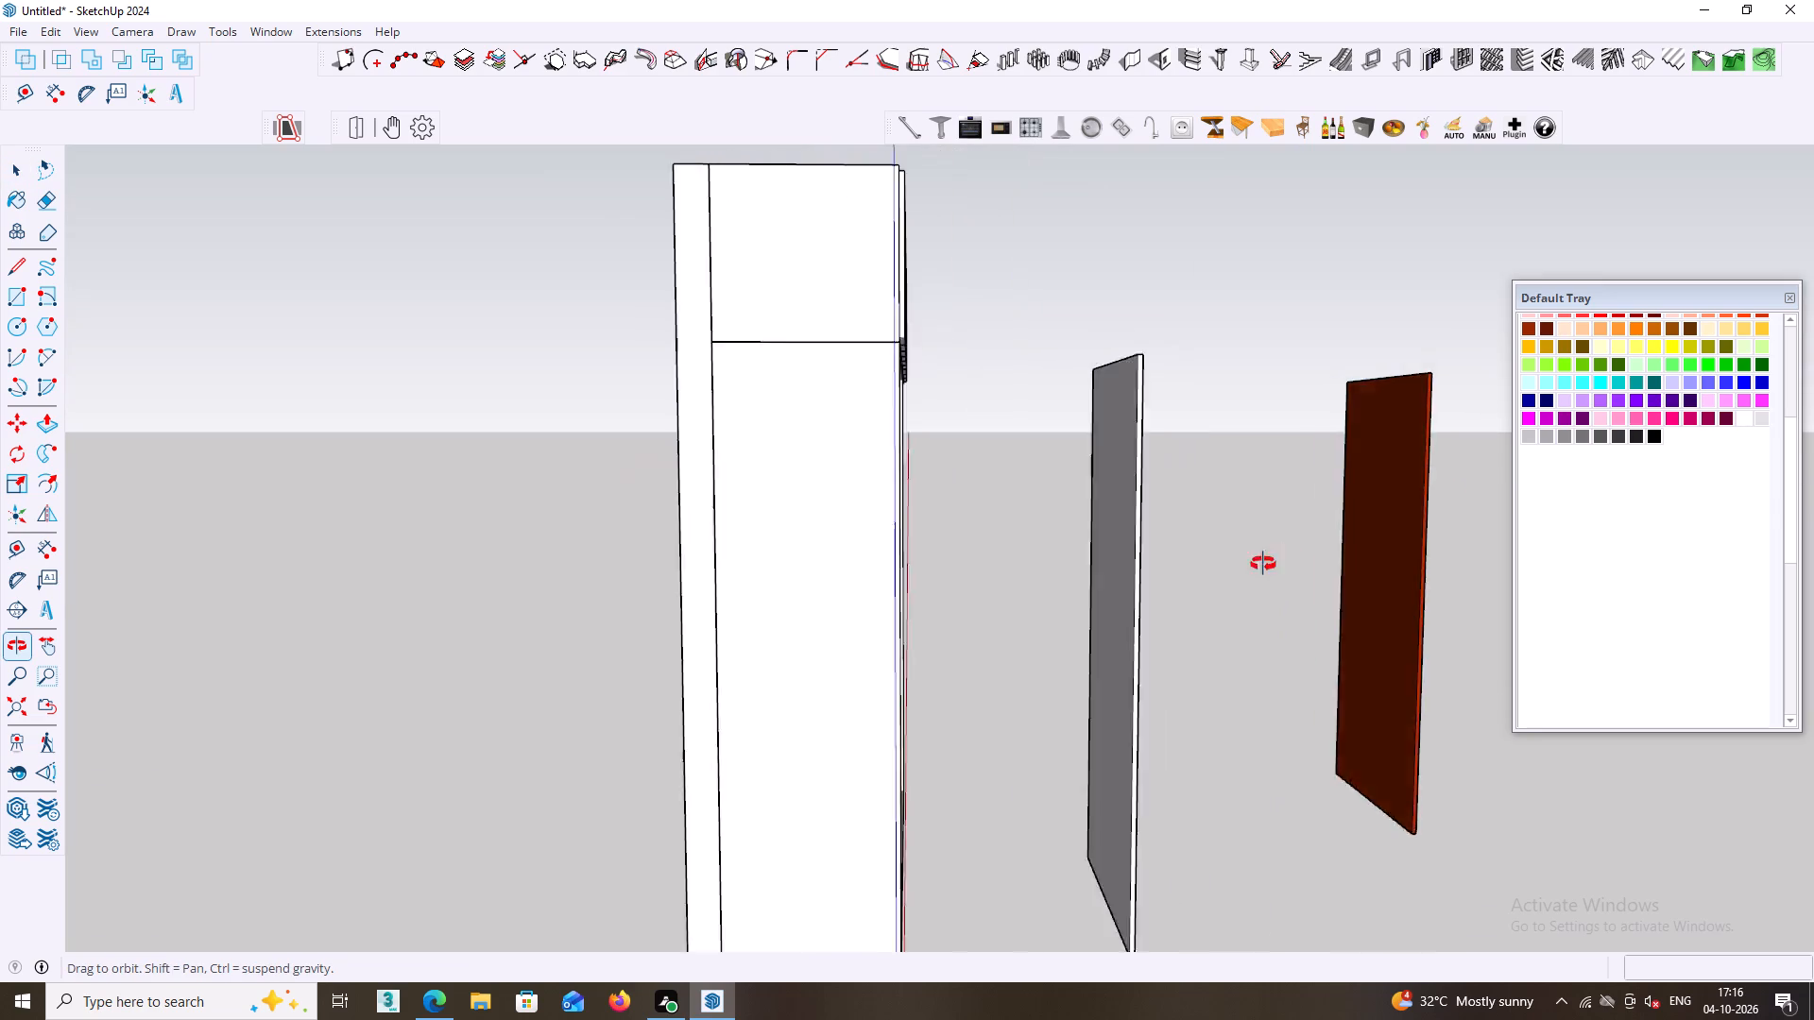
middle_drag(1263, 564, 967, 563)
scroll(980, 587, down, 1)
shift+middle_drag(983, 588, 829, 523)
middle_drag(890, 525, 1052, 548)
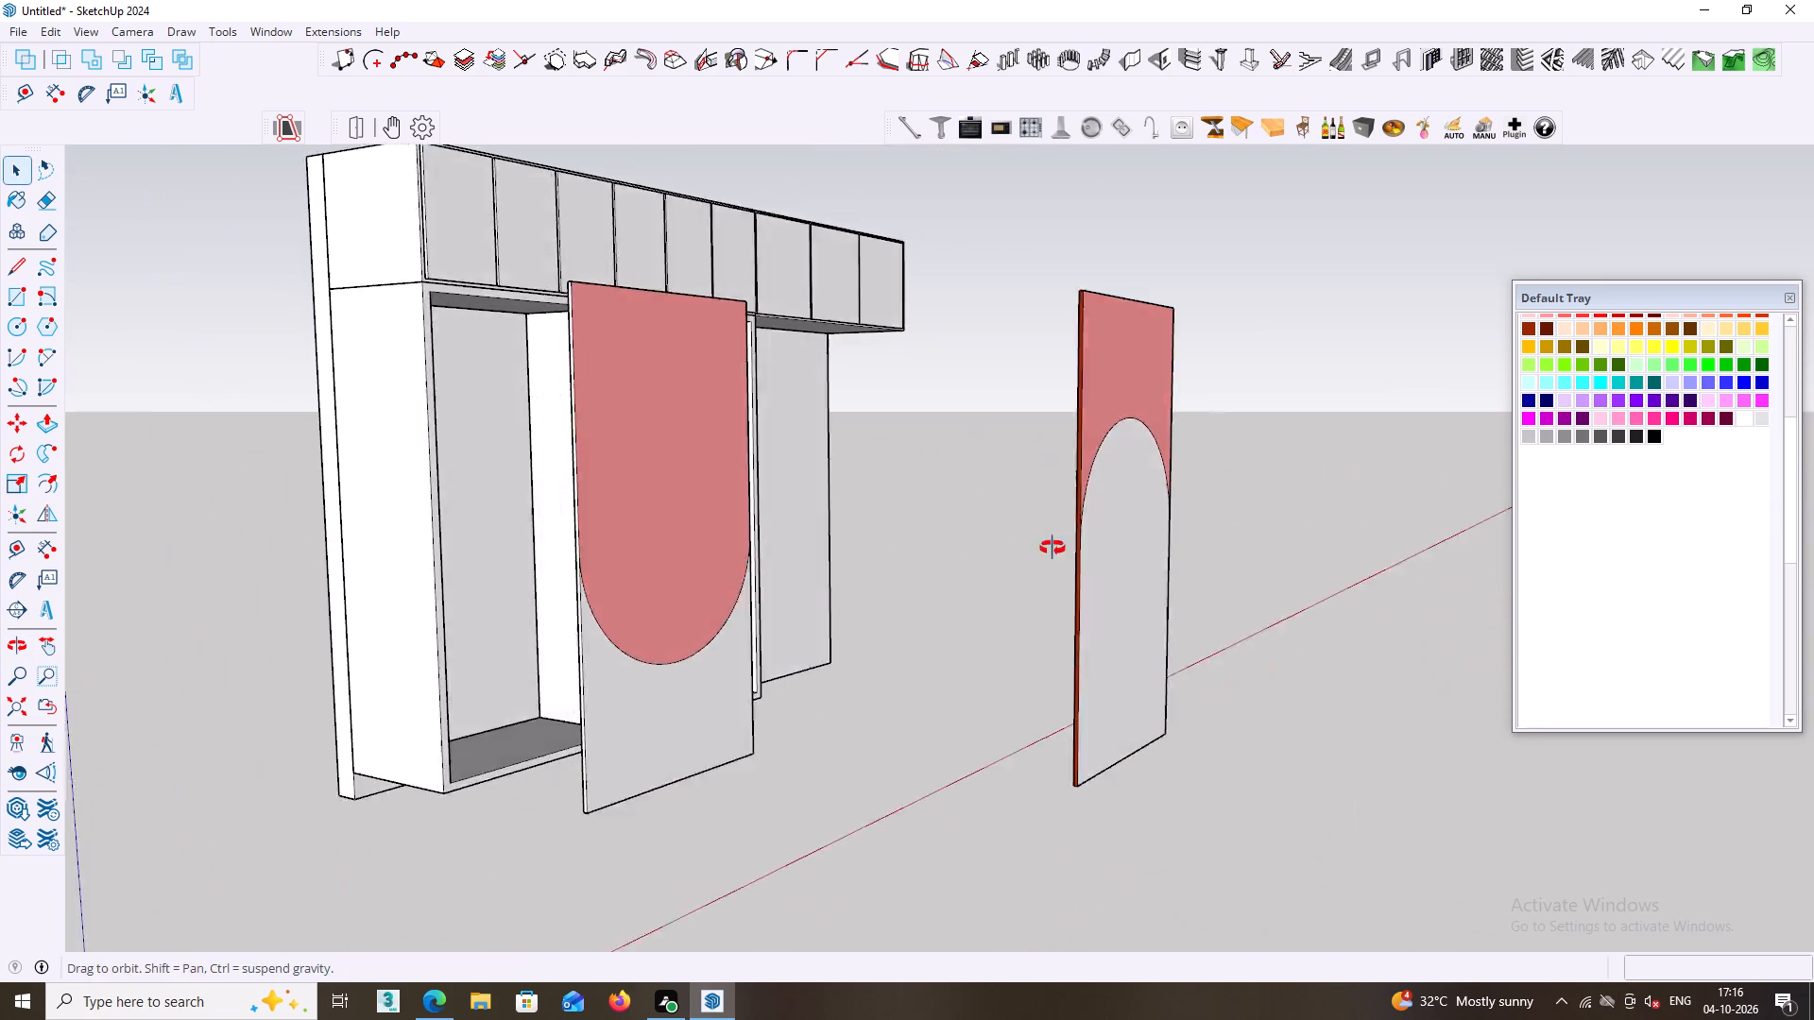
middle_drag(1052, 548, 1217, 538)
middle_drag(1220, 532, 1298, 529)
scroll(1248, 531, up, 1)
middle_drag(1214, 550, 1356, 535)
middle_drag(1316, 538, 1304, 538)
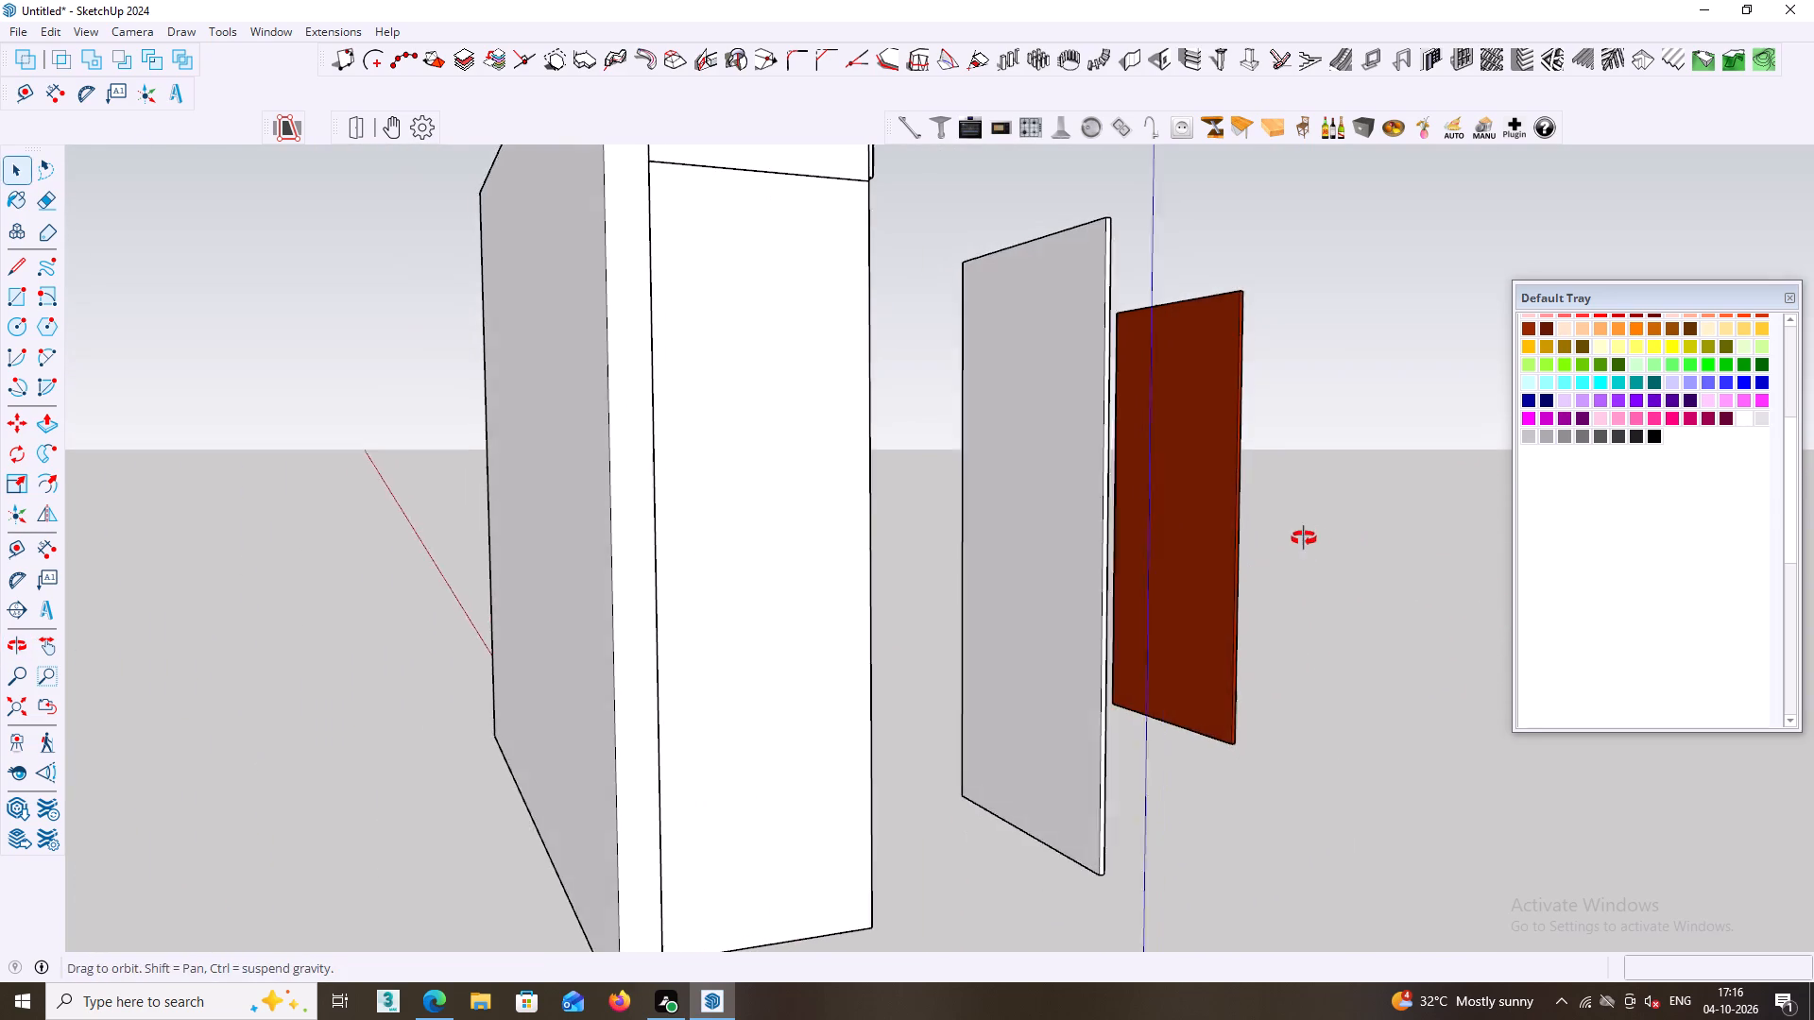
middle_drag(1304, 538, 1269, 543)
scroll(1725, 335, up, 6)
Close the floating Default Tray and return to selection mode.
click(1709, 375)
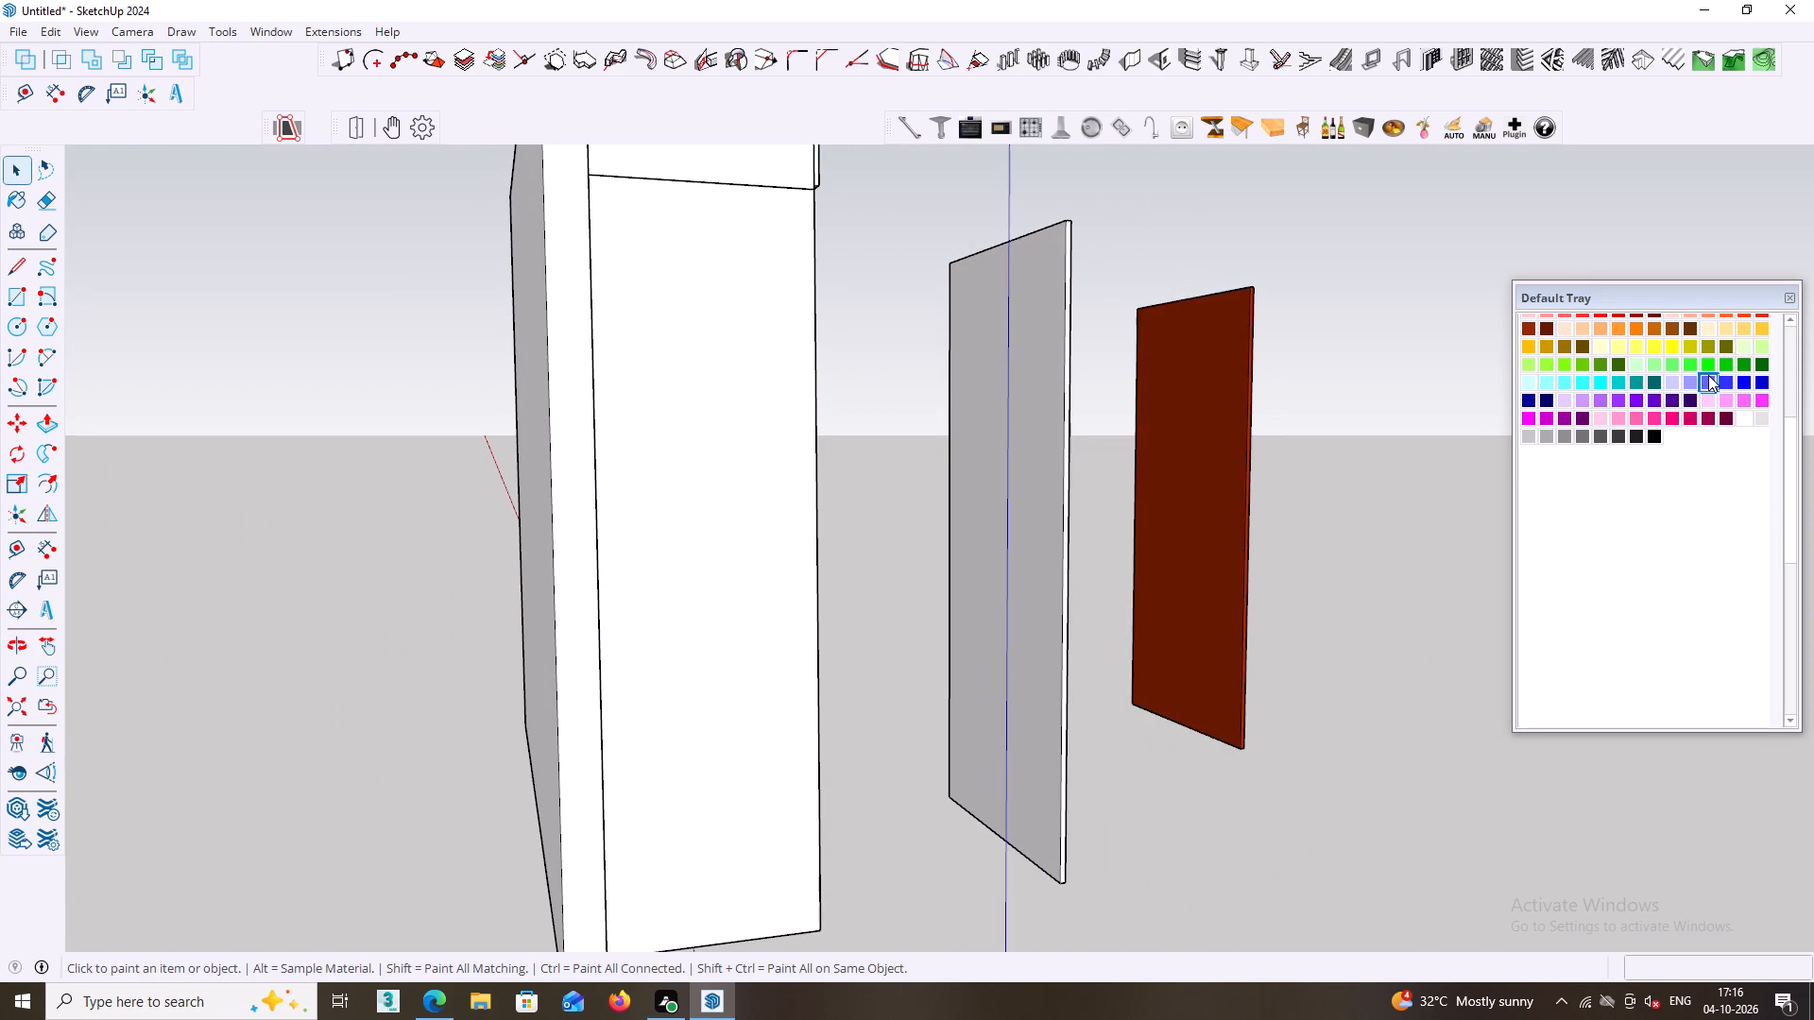
click(1788, 294)
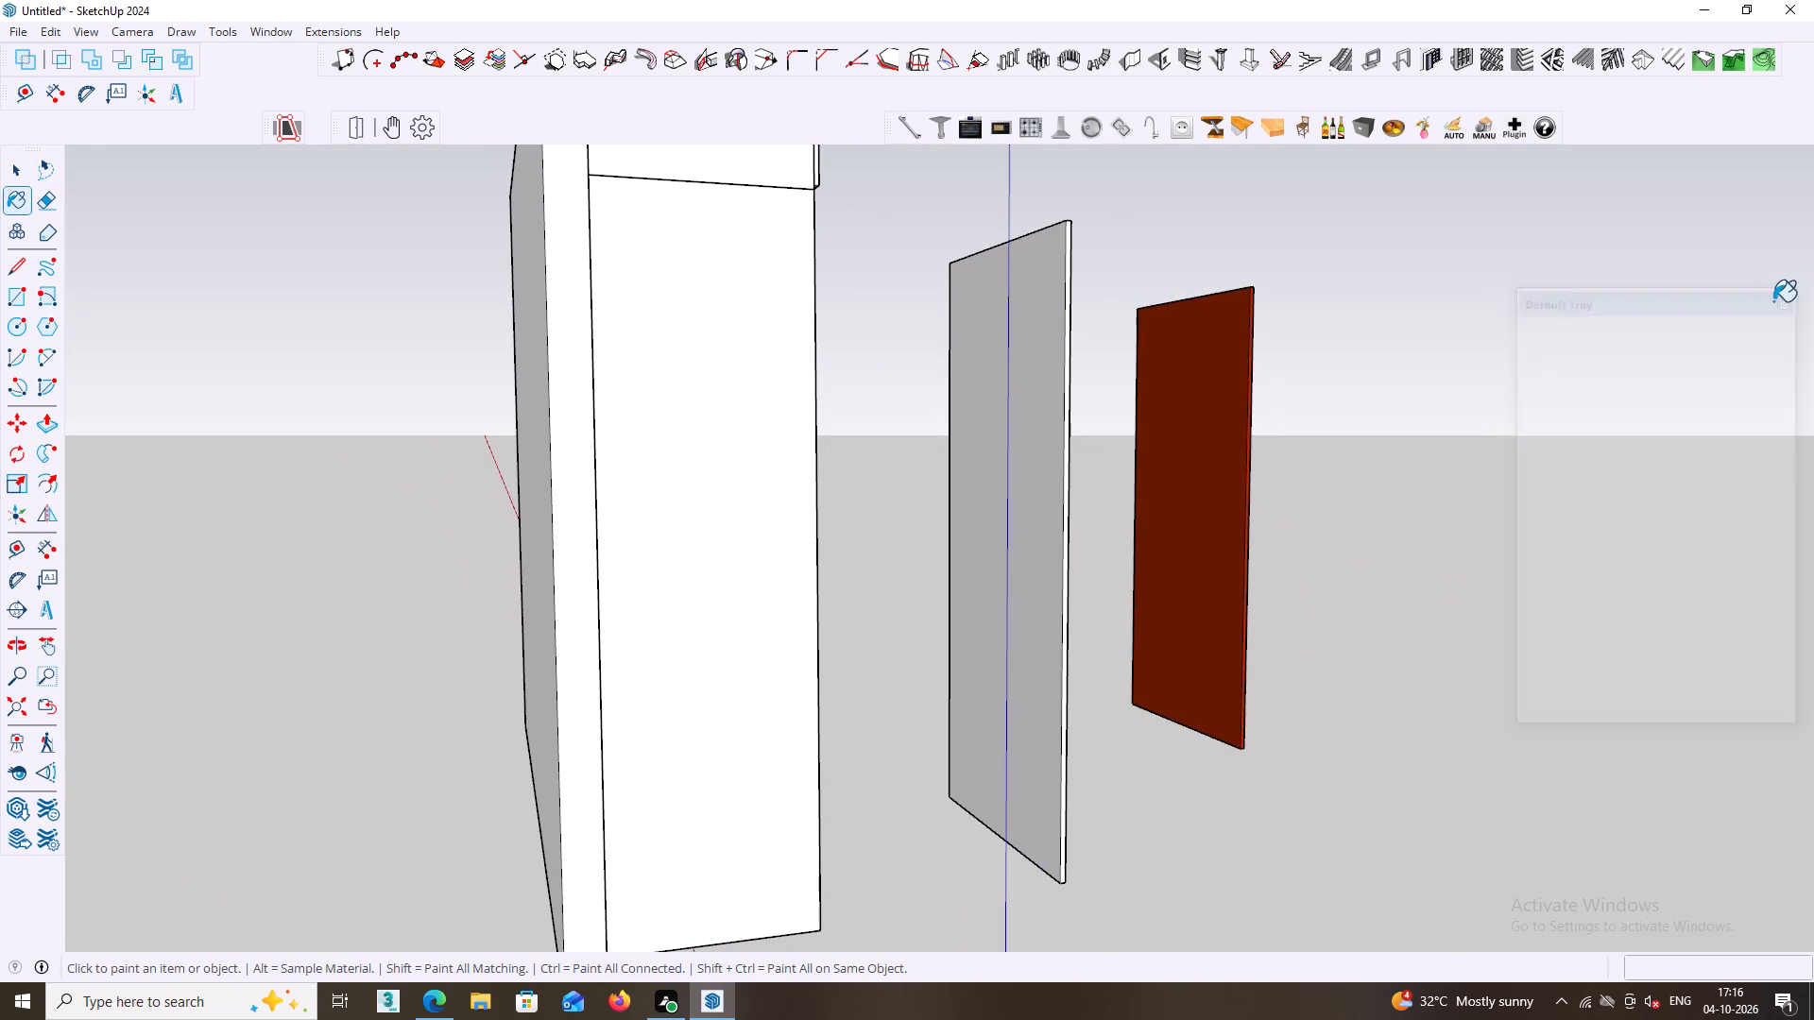
key(space)
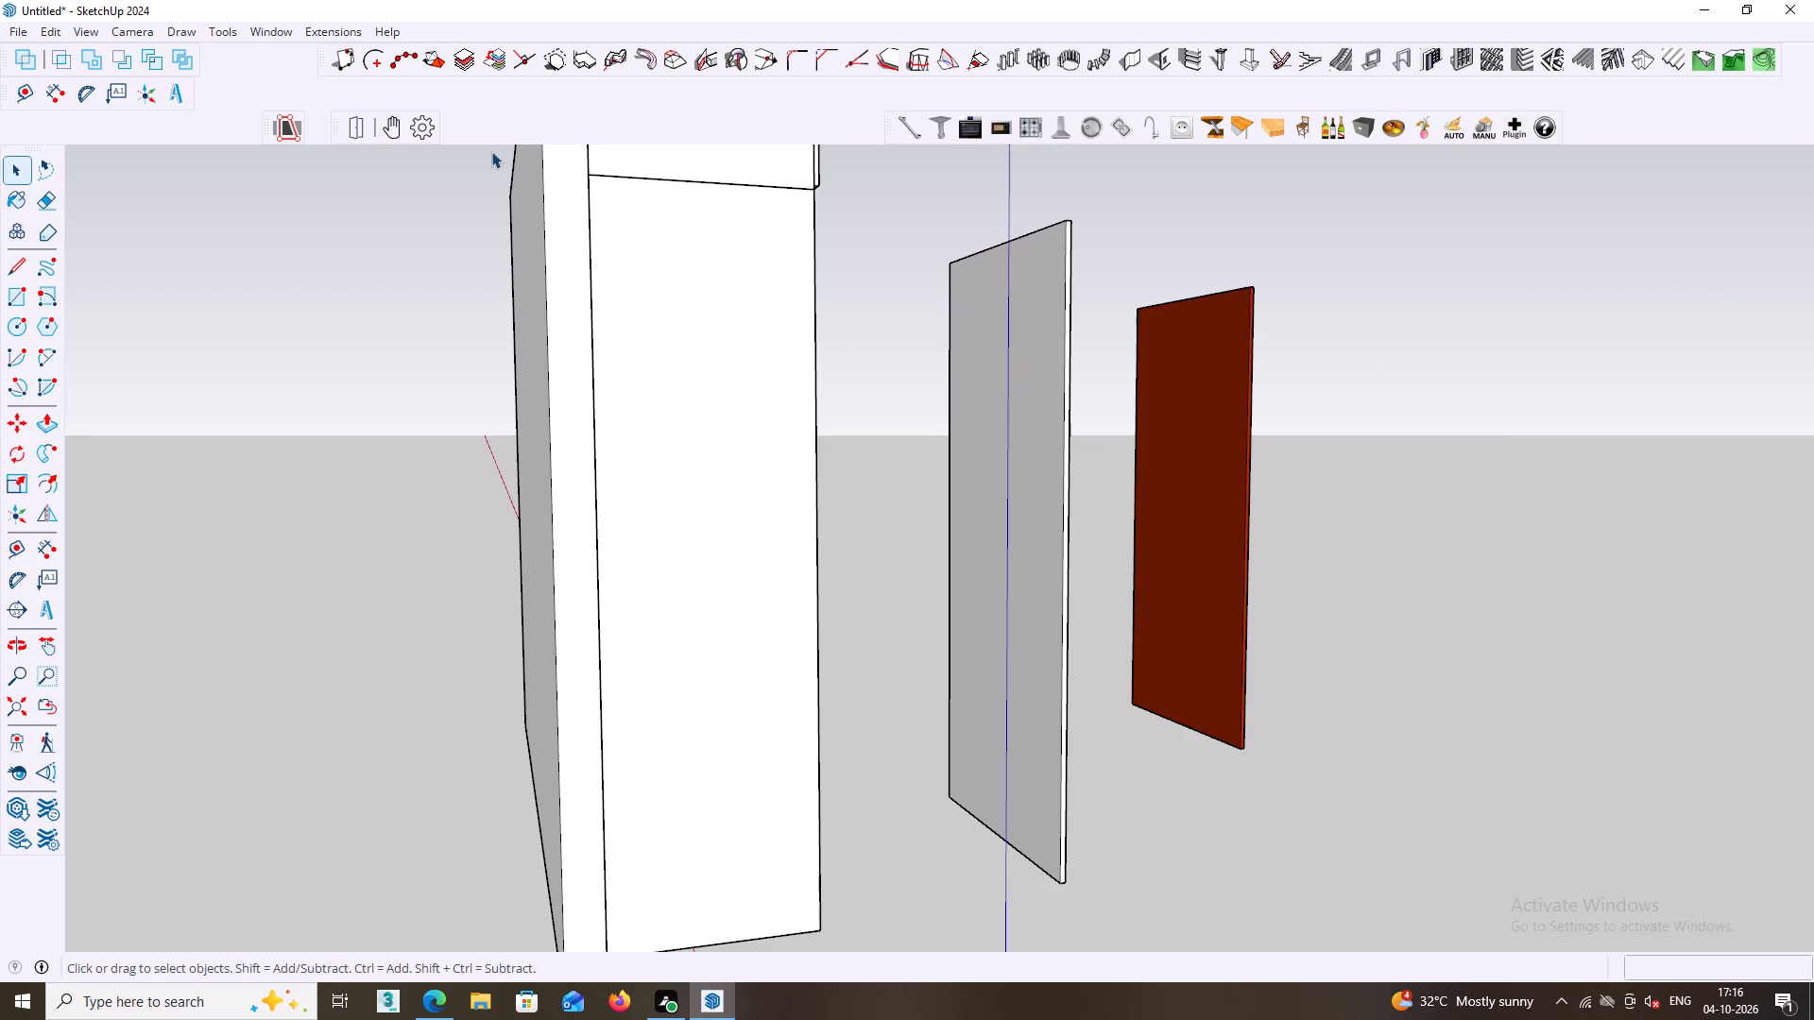
Delete the spare trays Tray 8, Tray 6 and Tray 9.
click(266, 29)
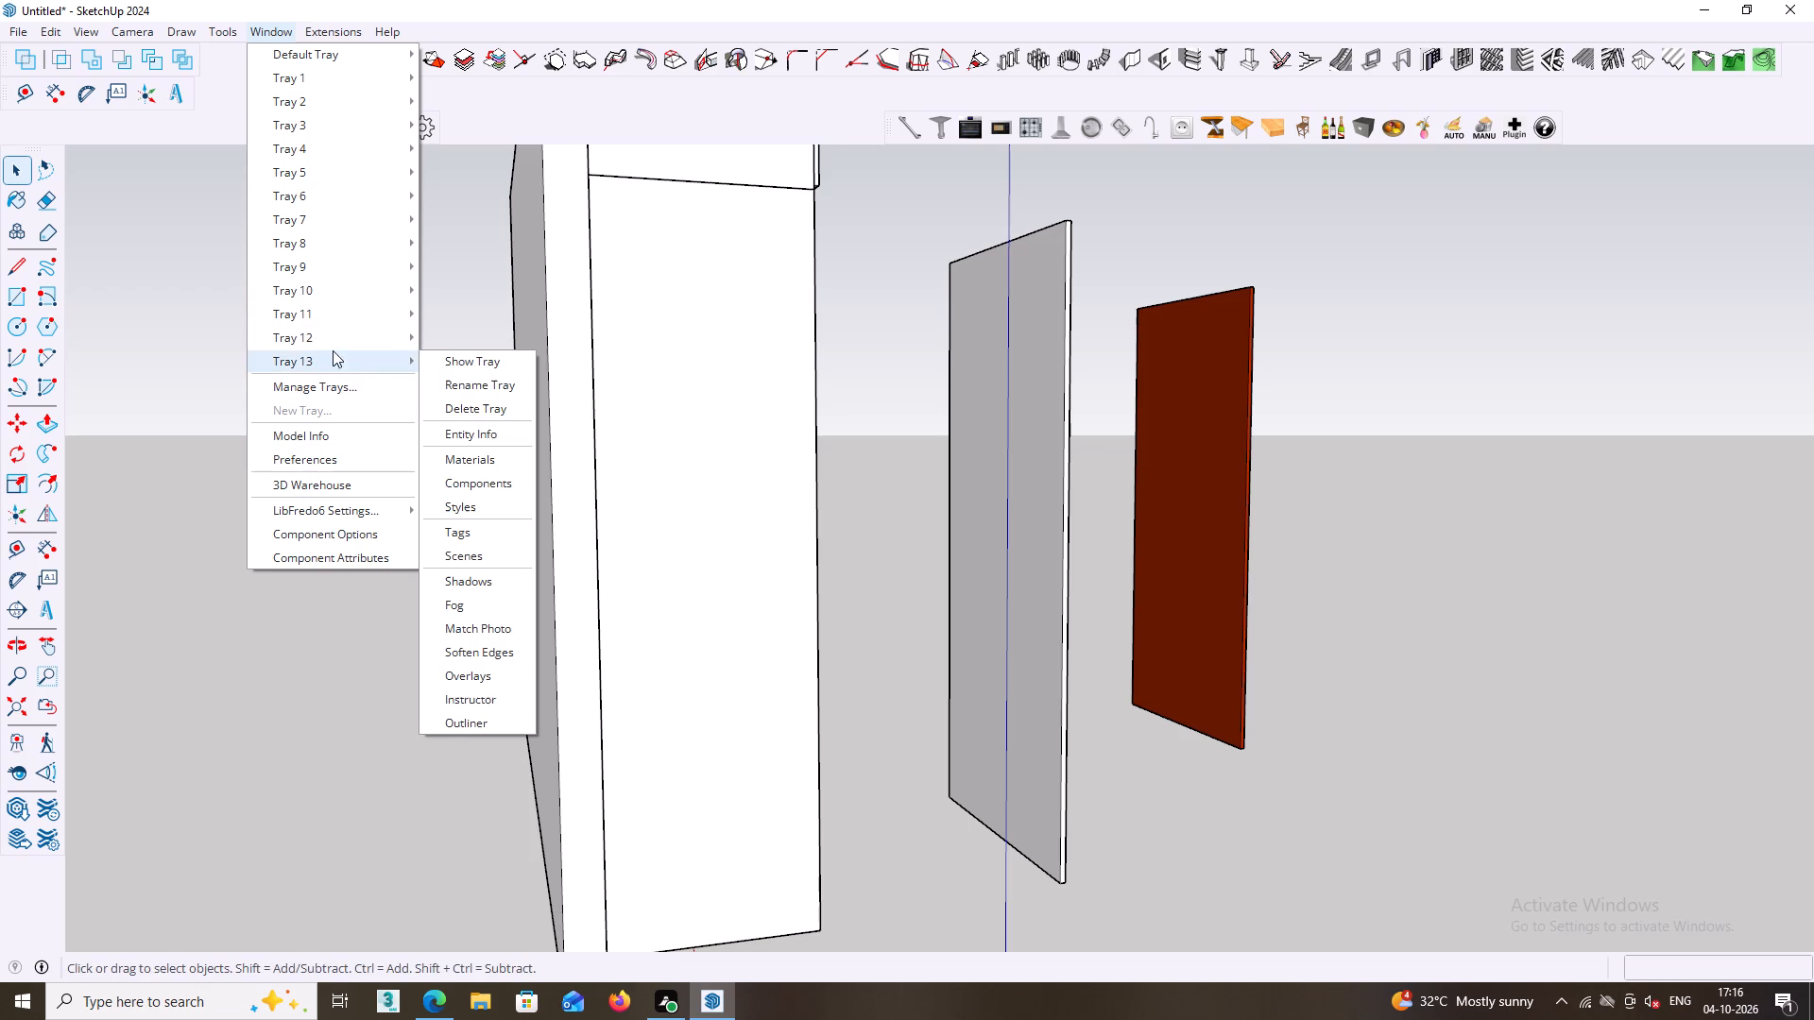
click(266, 32)
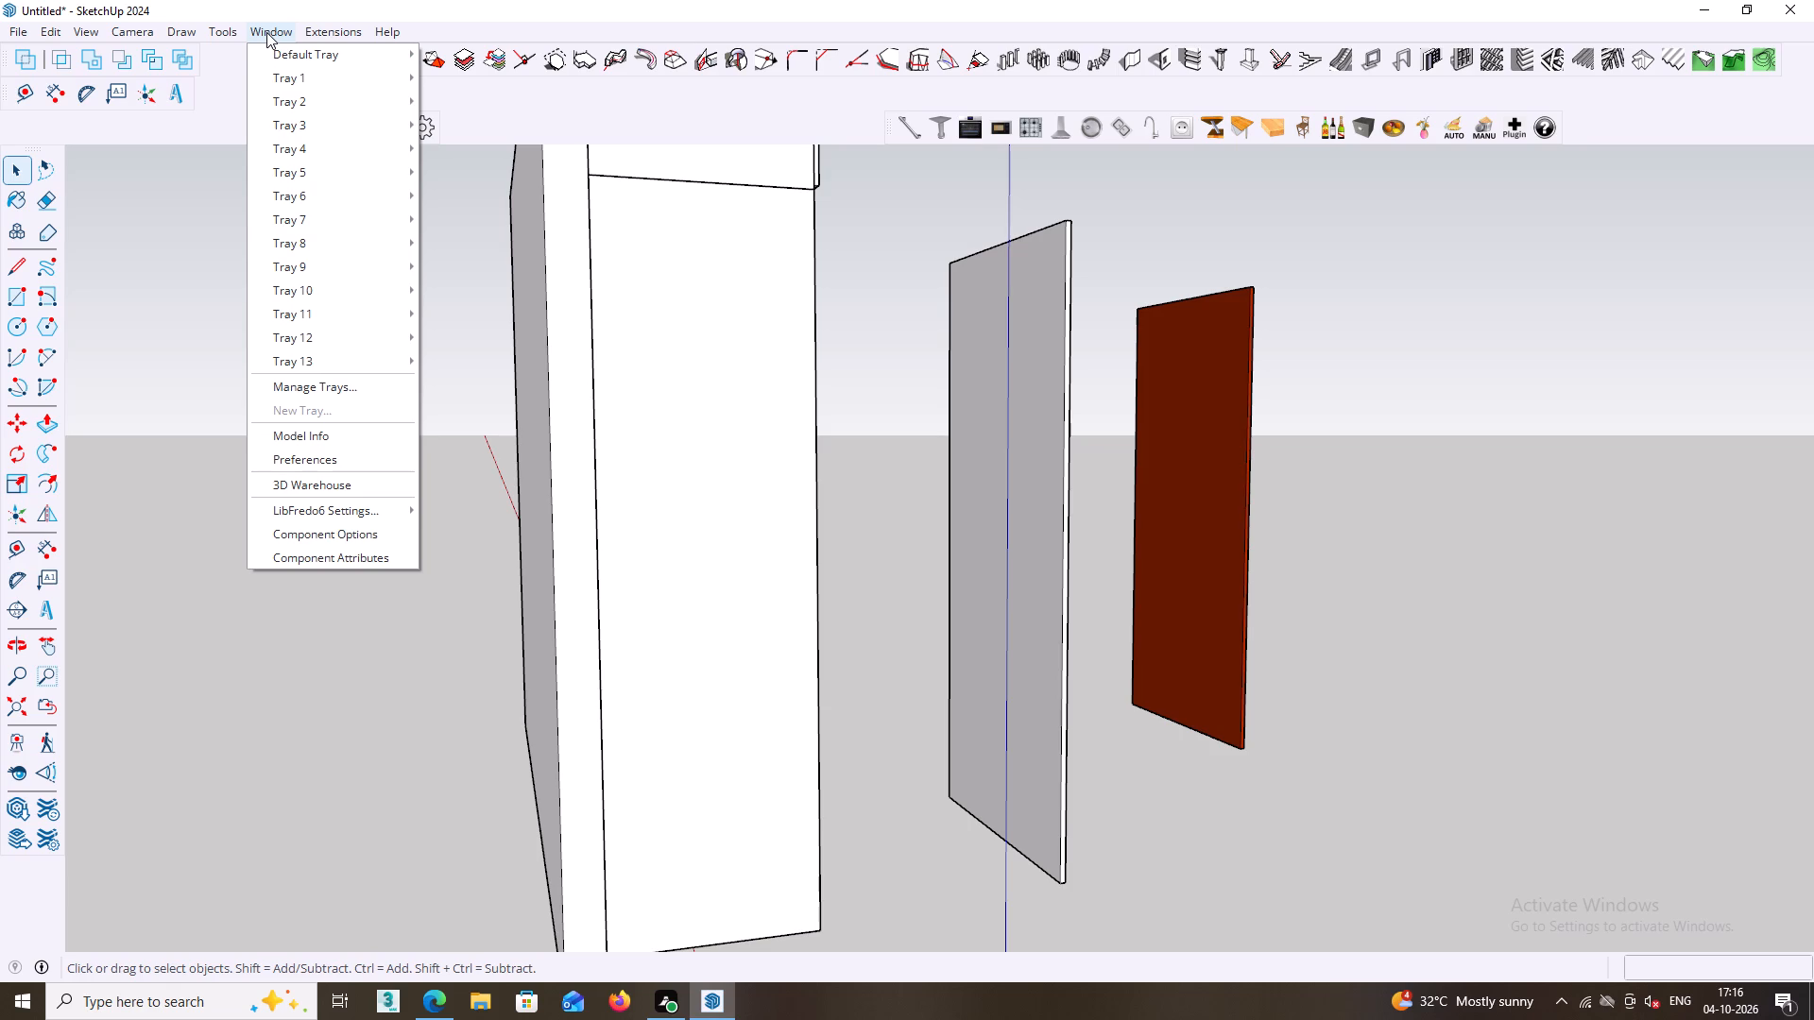
click(333, 402)
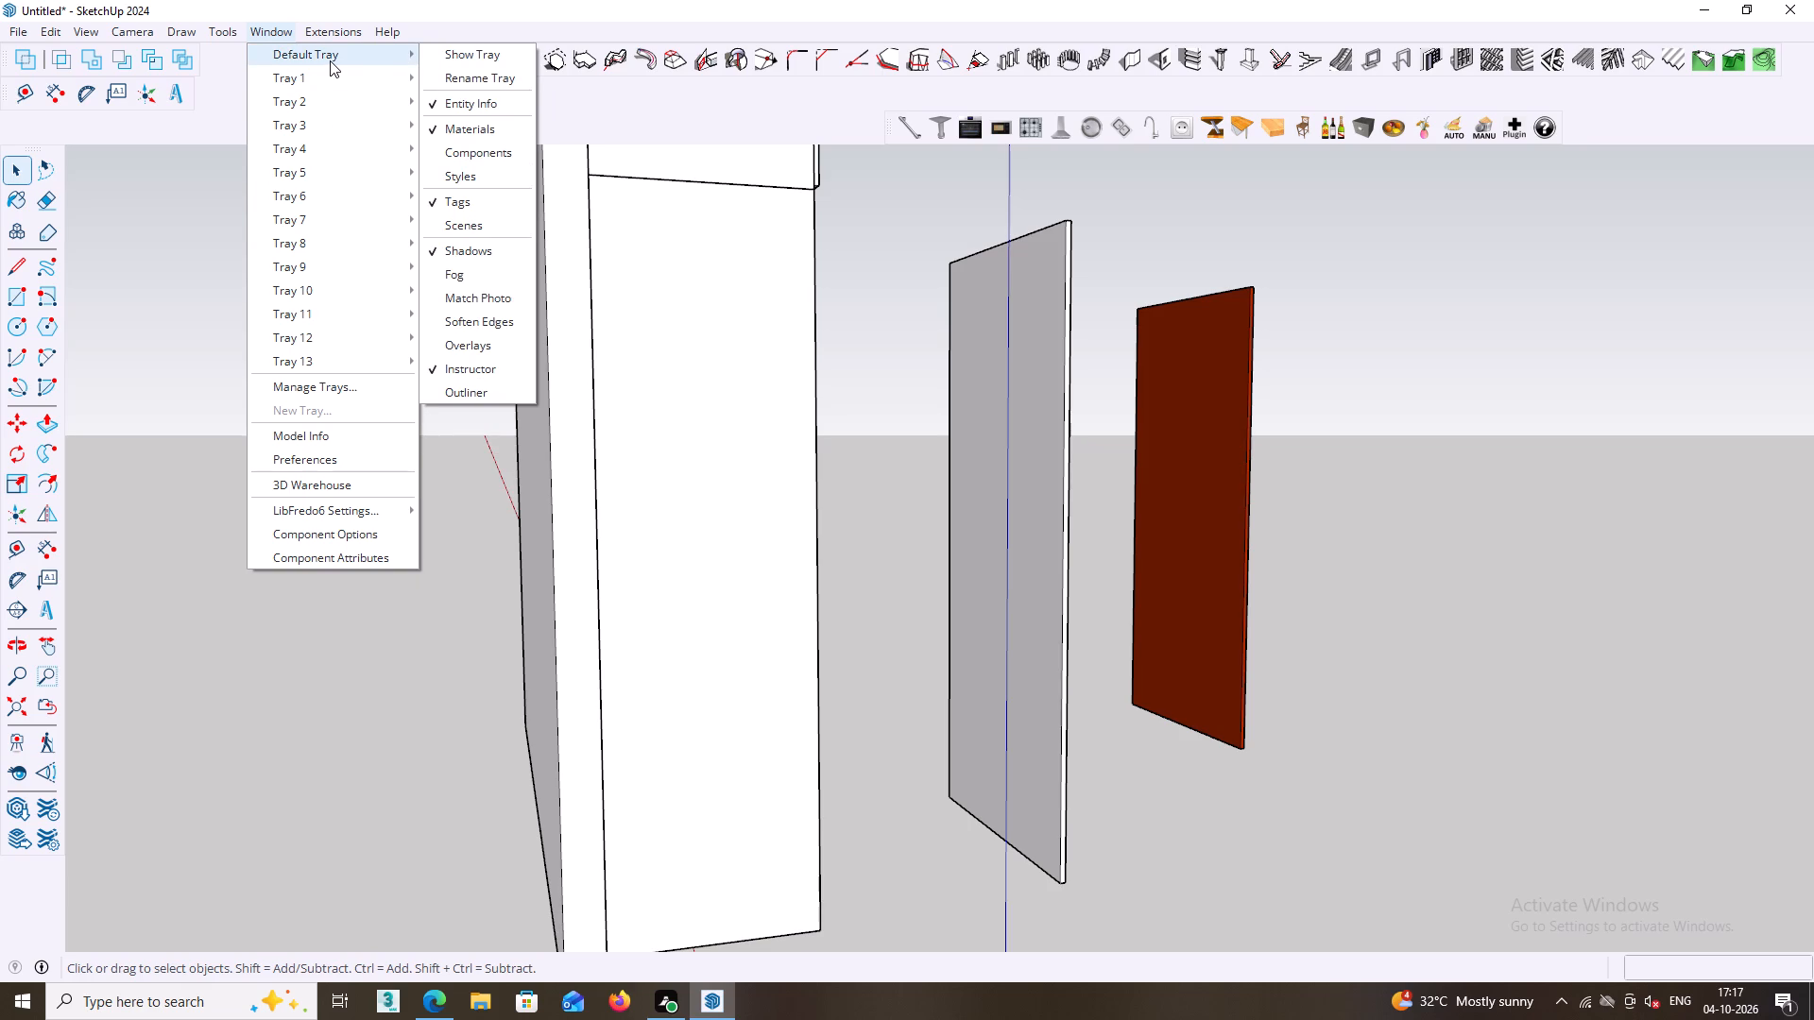
right_click(406, 241)
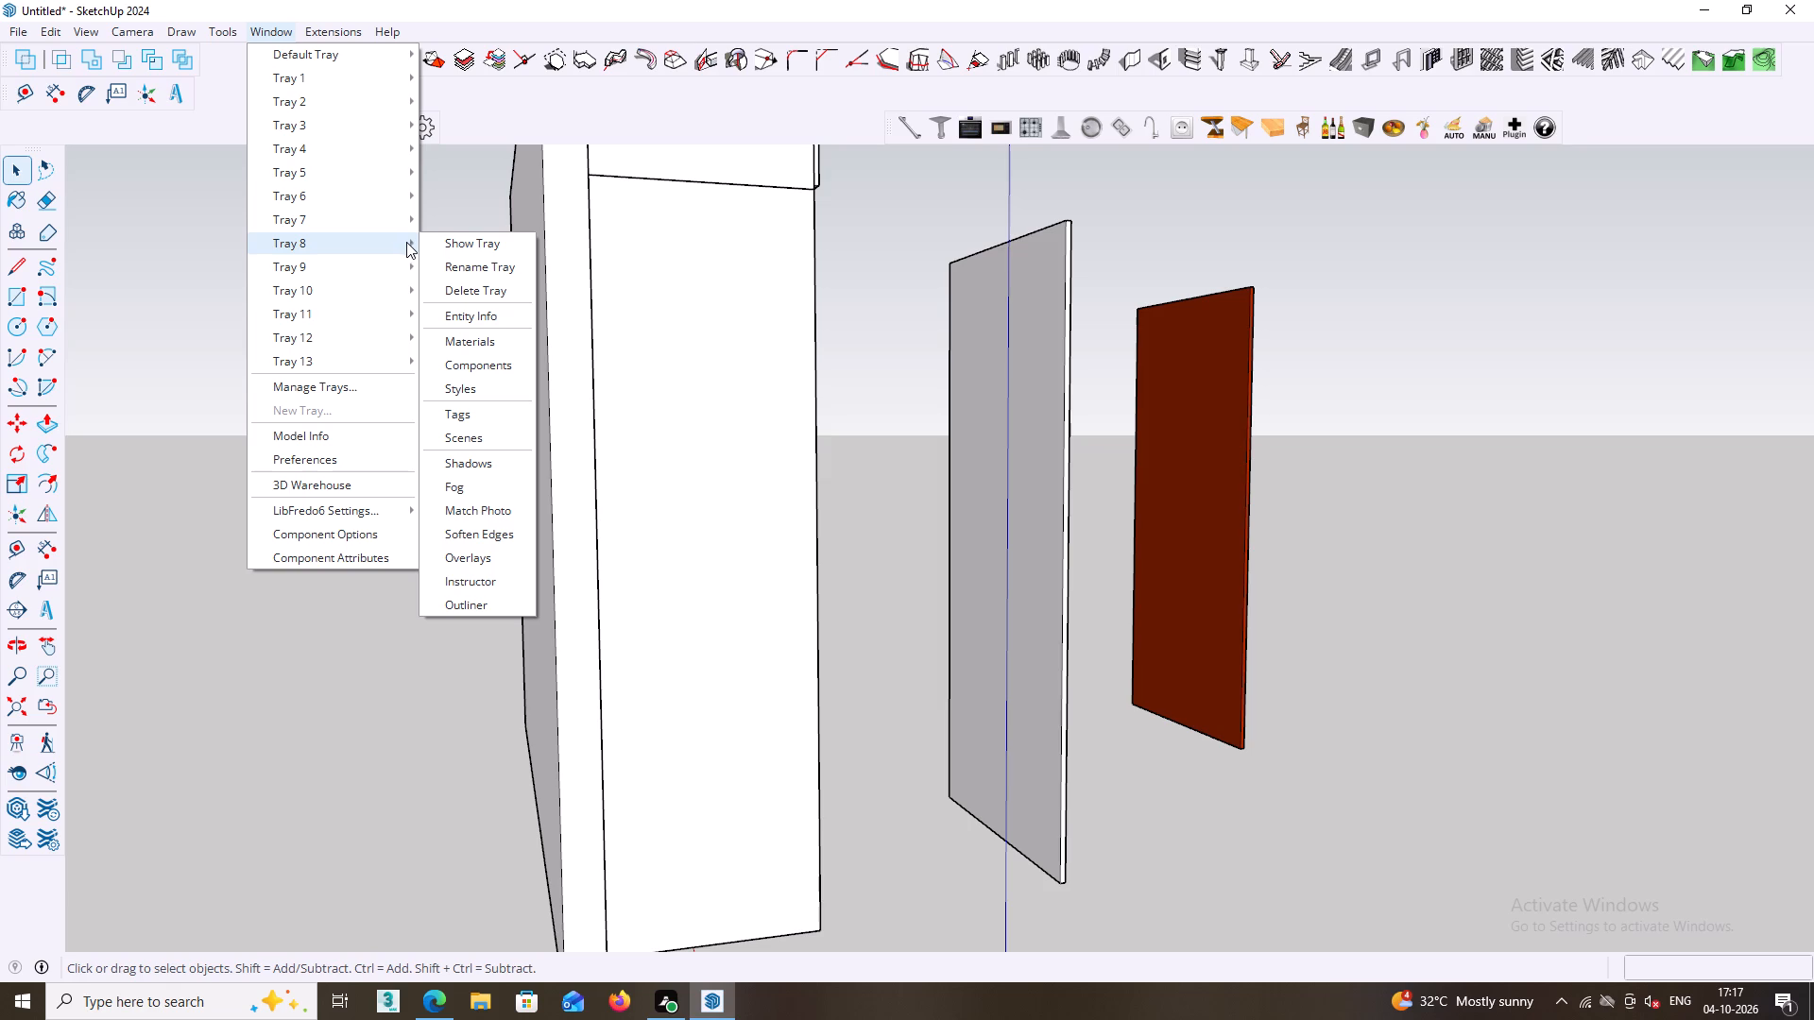
click(472, 290)
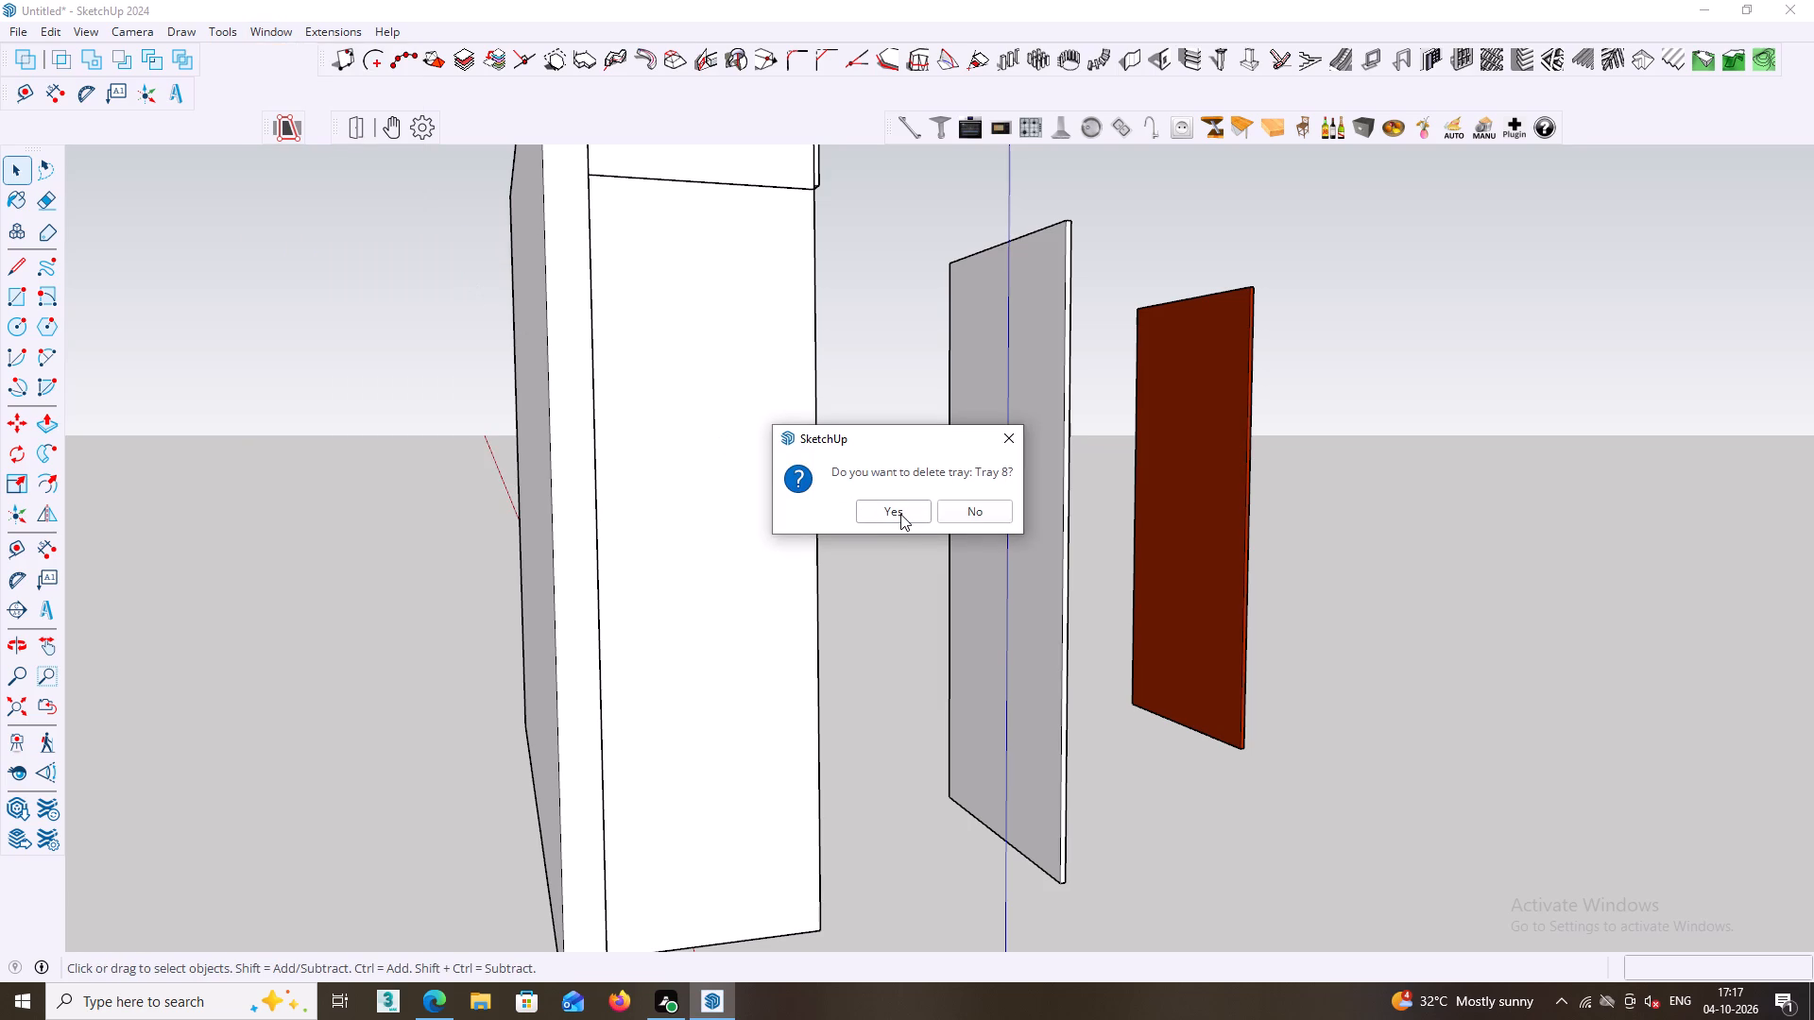
click(900, 514)
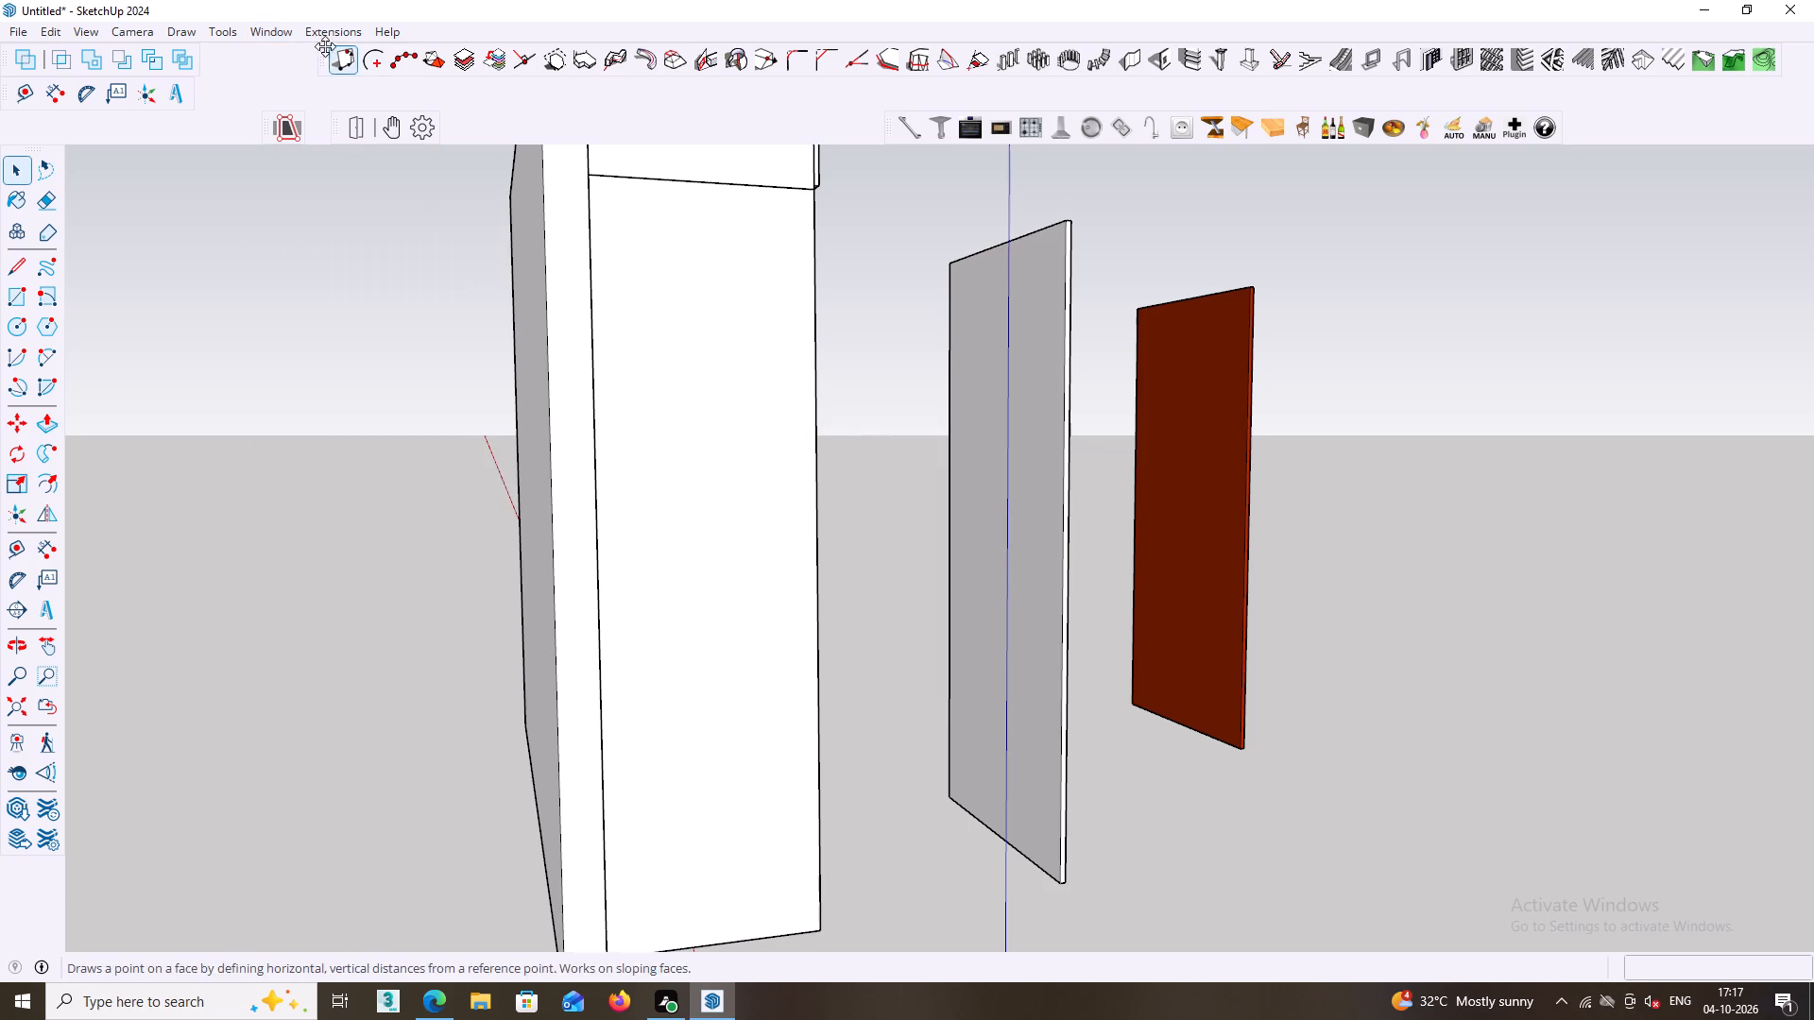
click(288, 28)
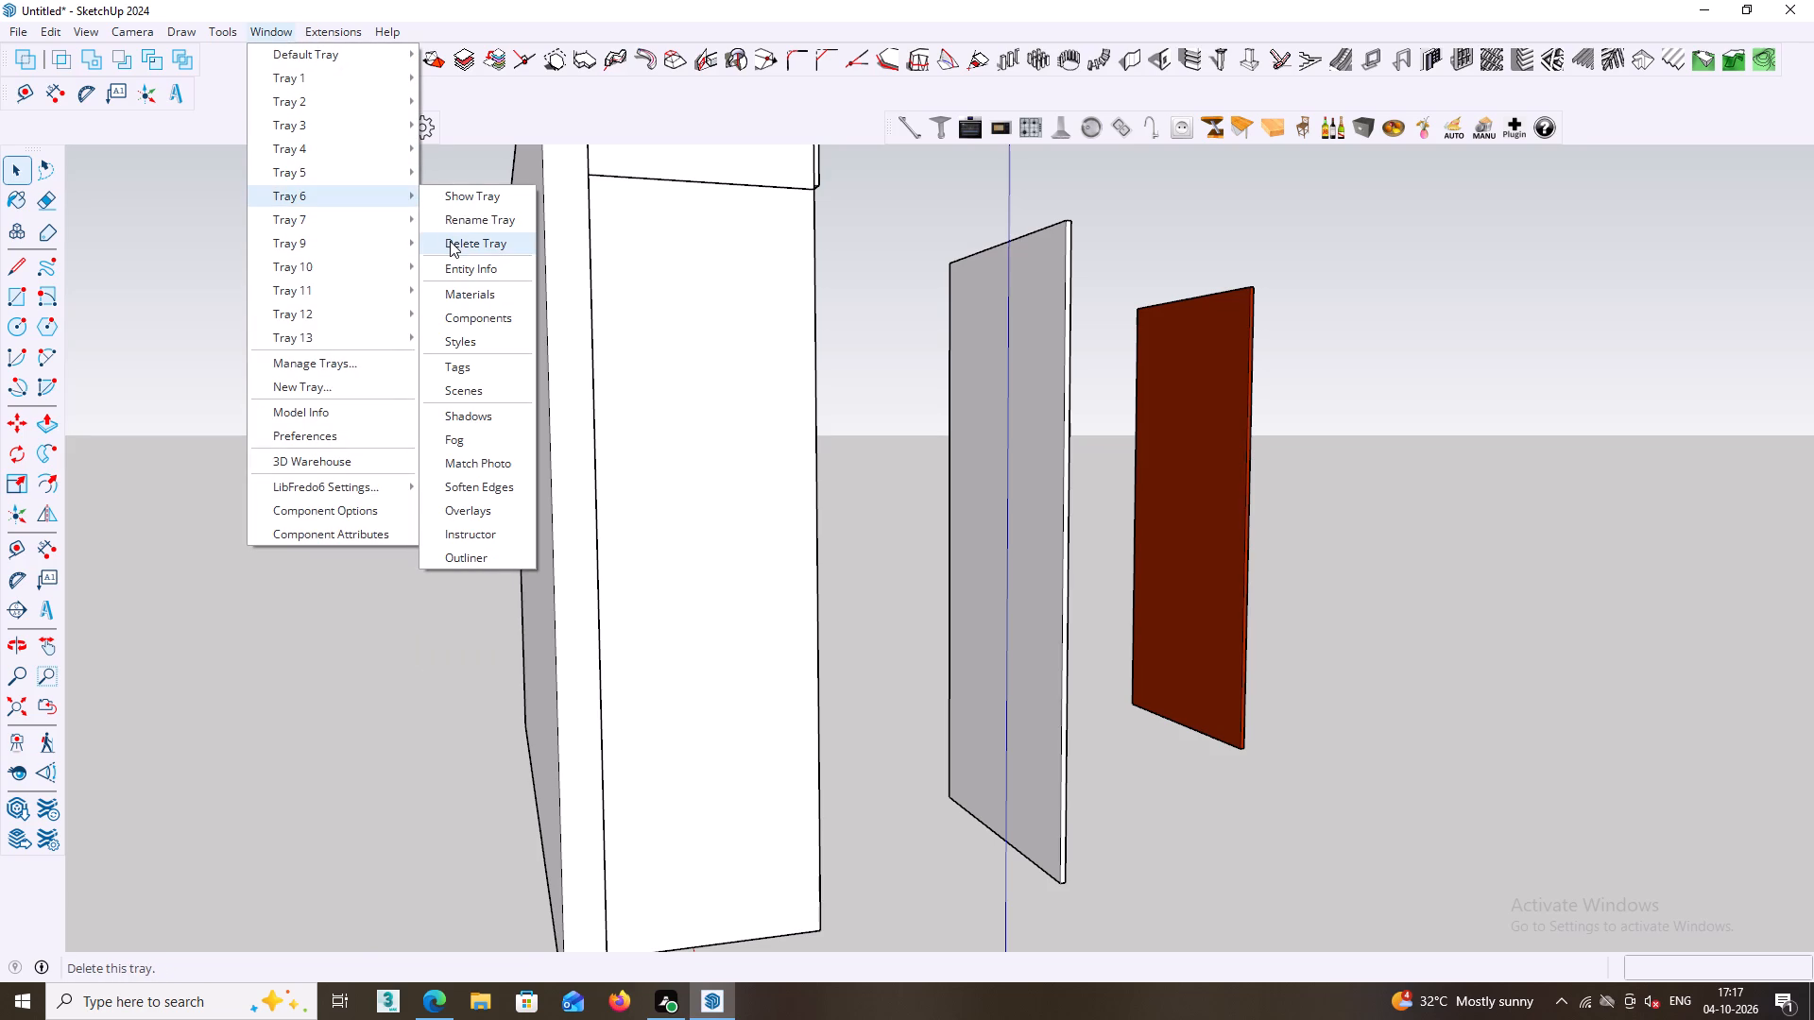
click(450, 241)
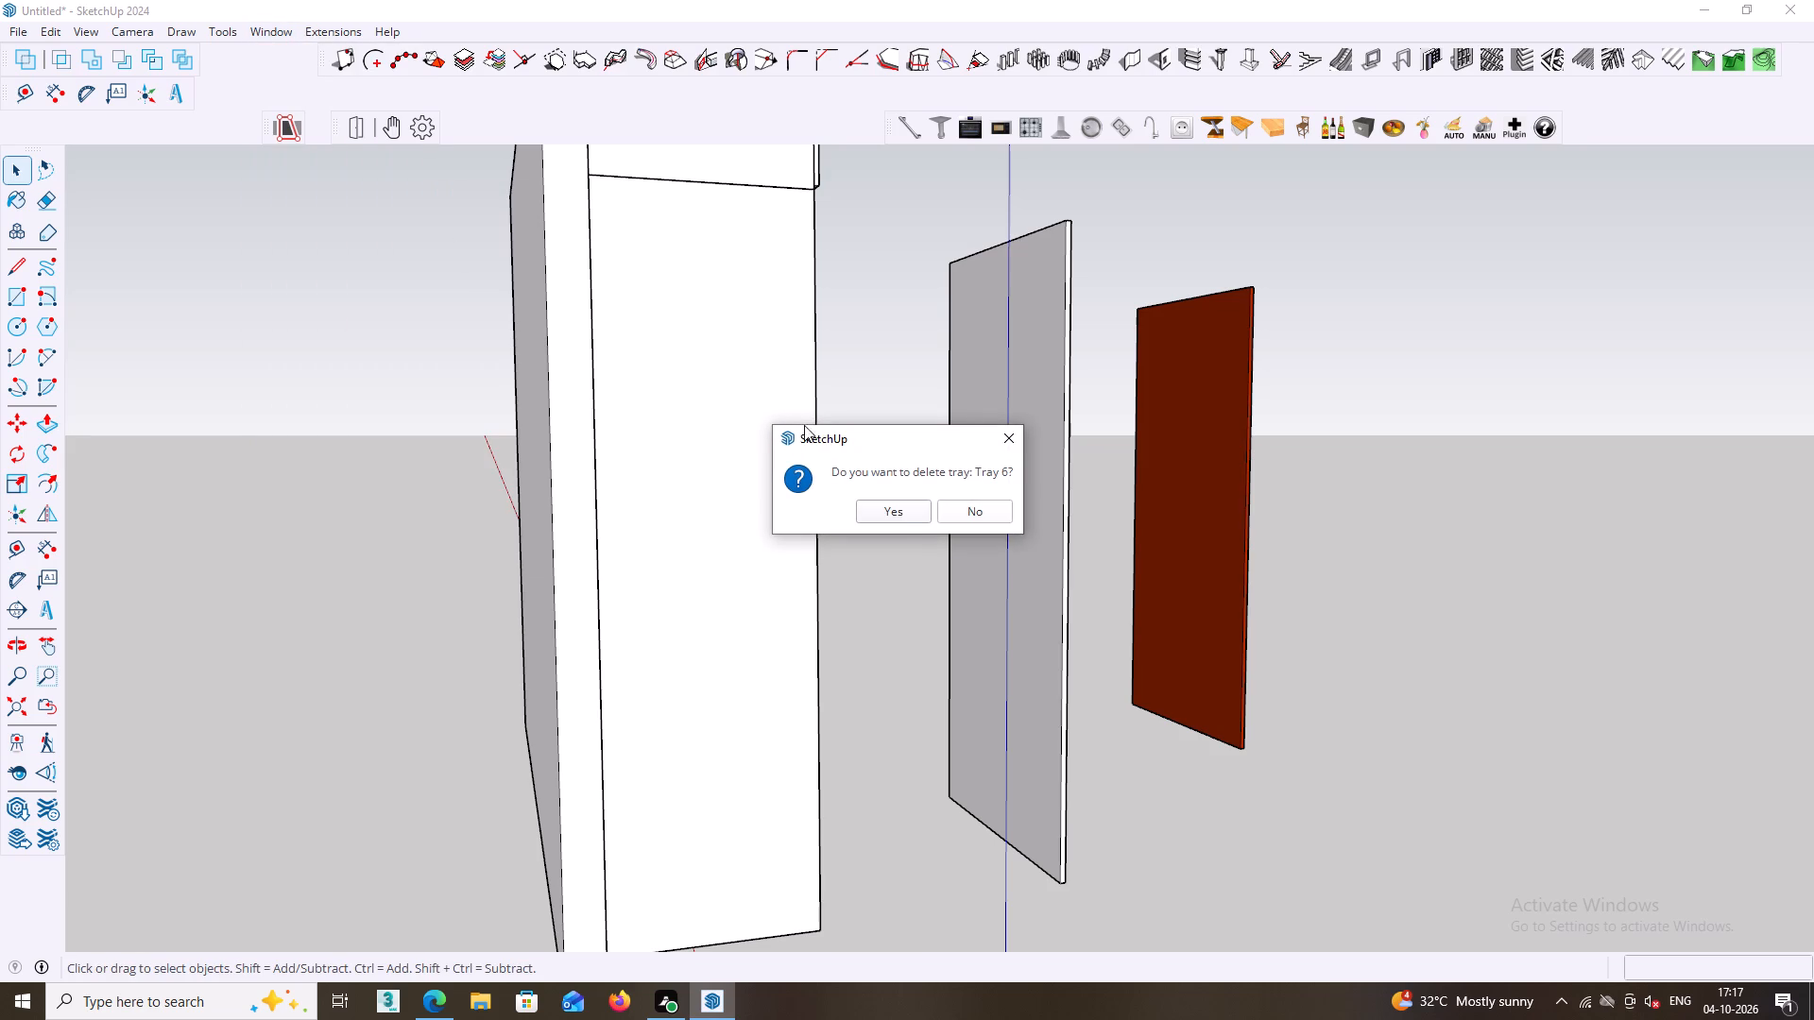
click(900, 518)
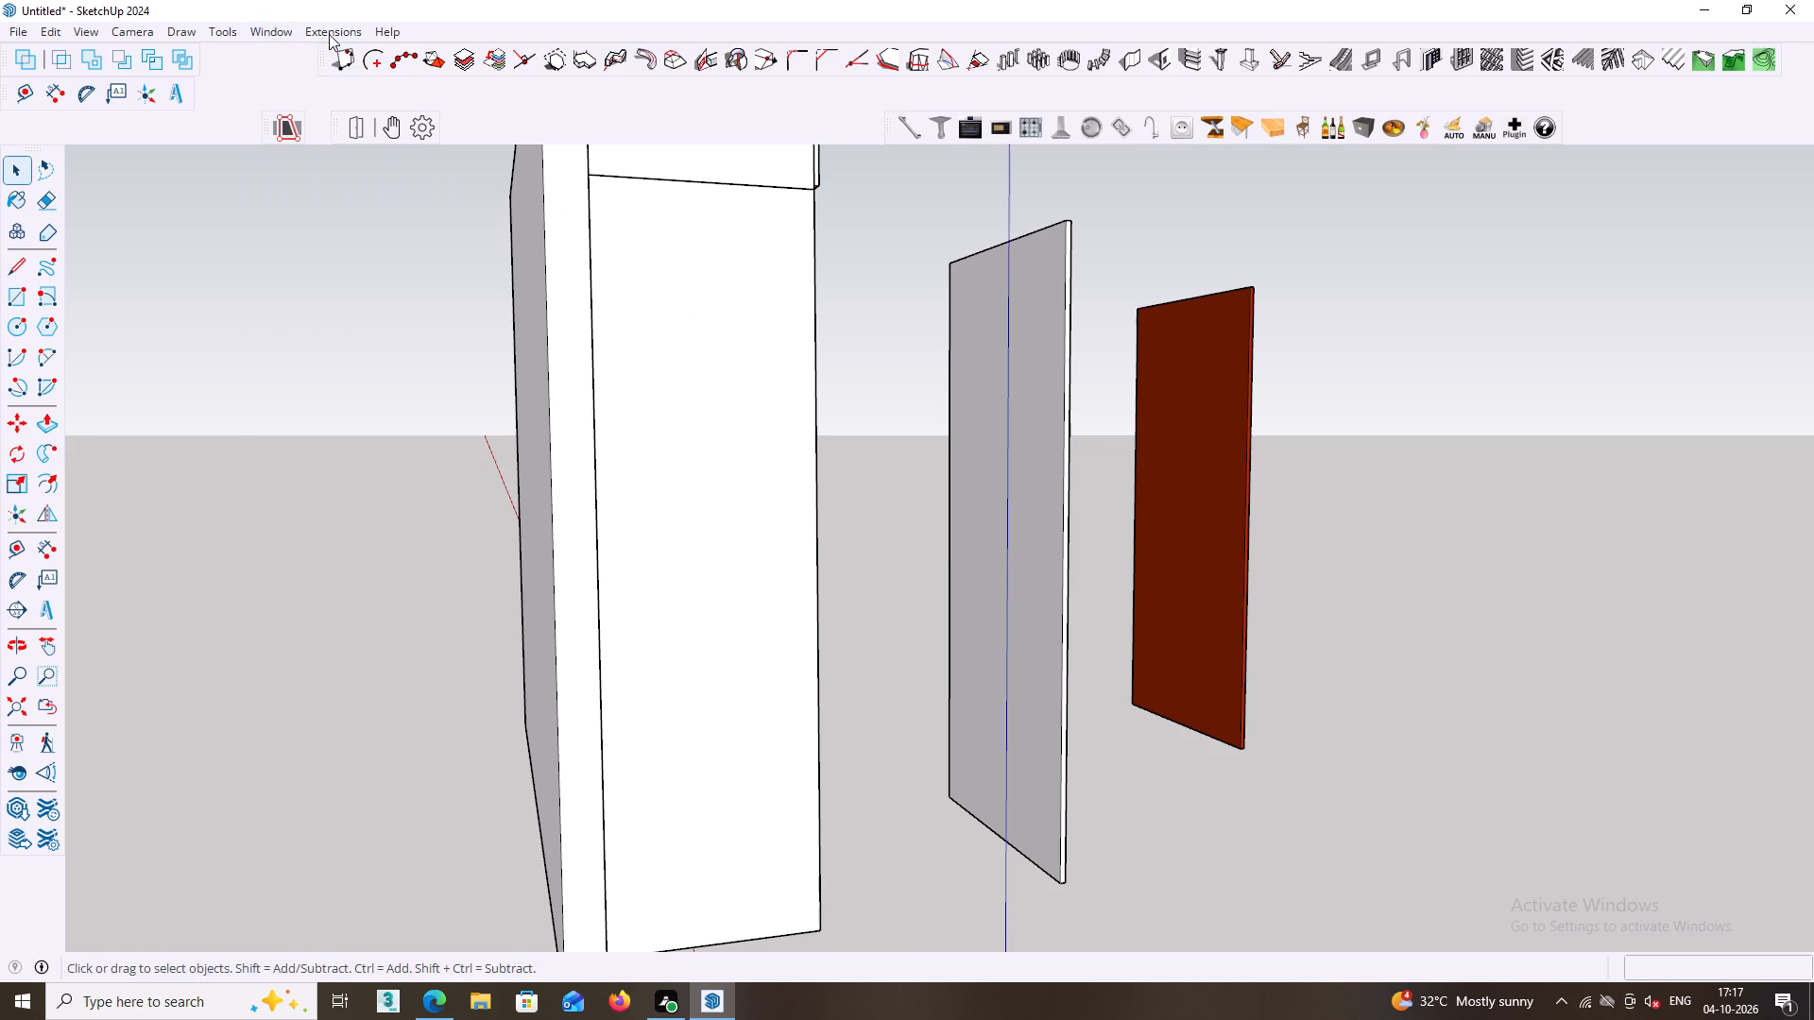
click(273, 33)
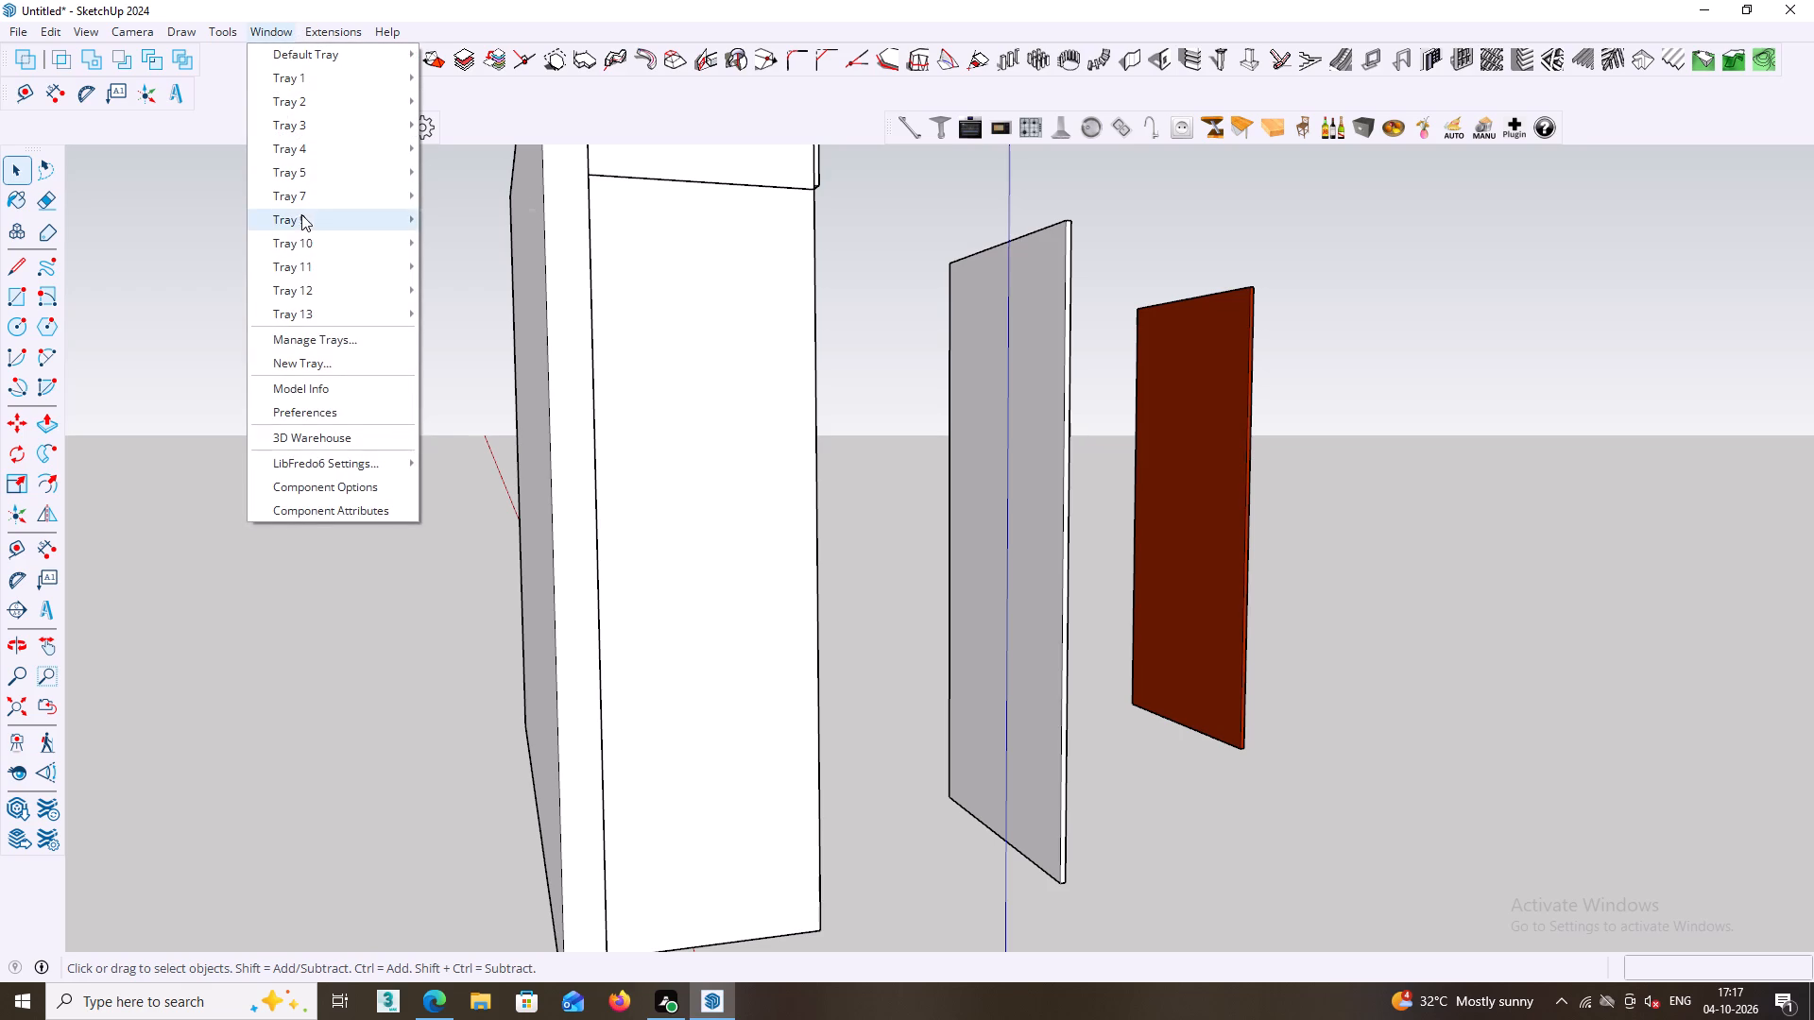
click(299, 217)
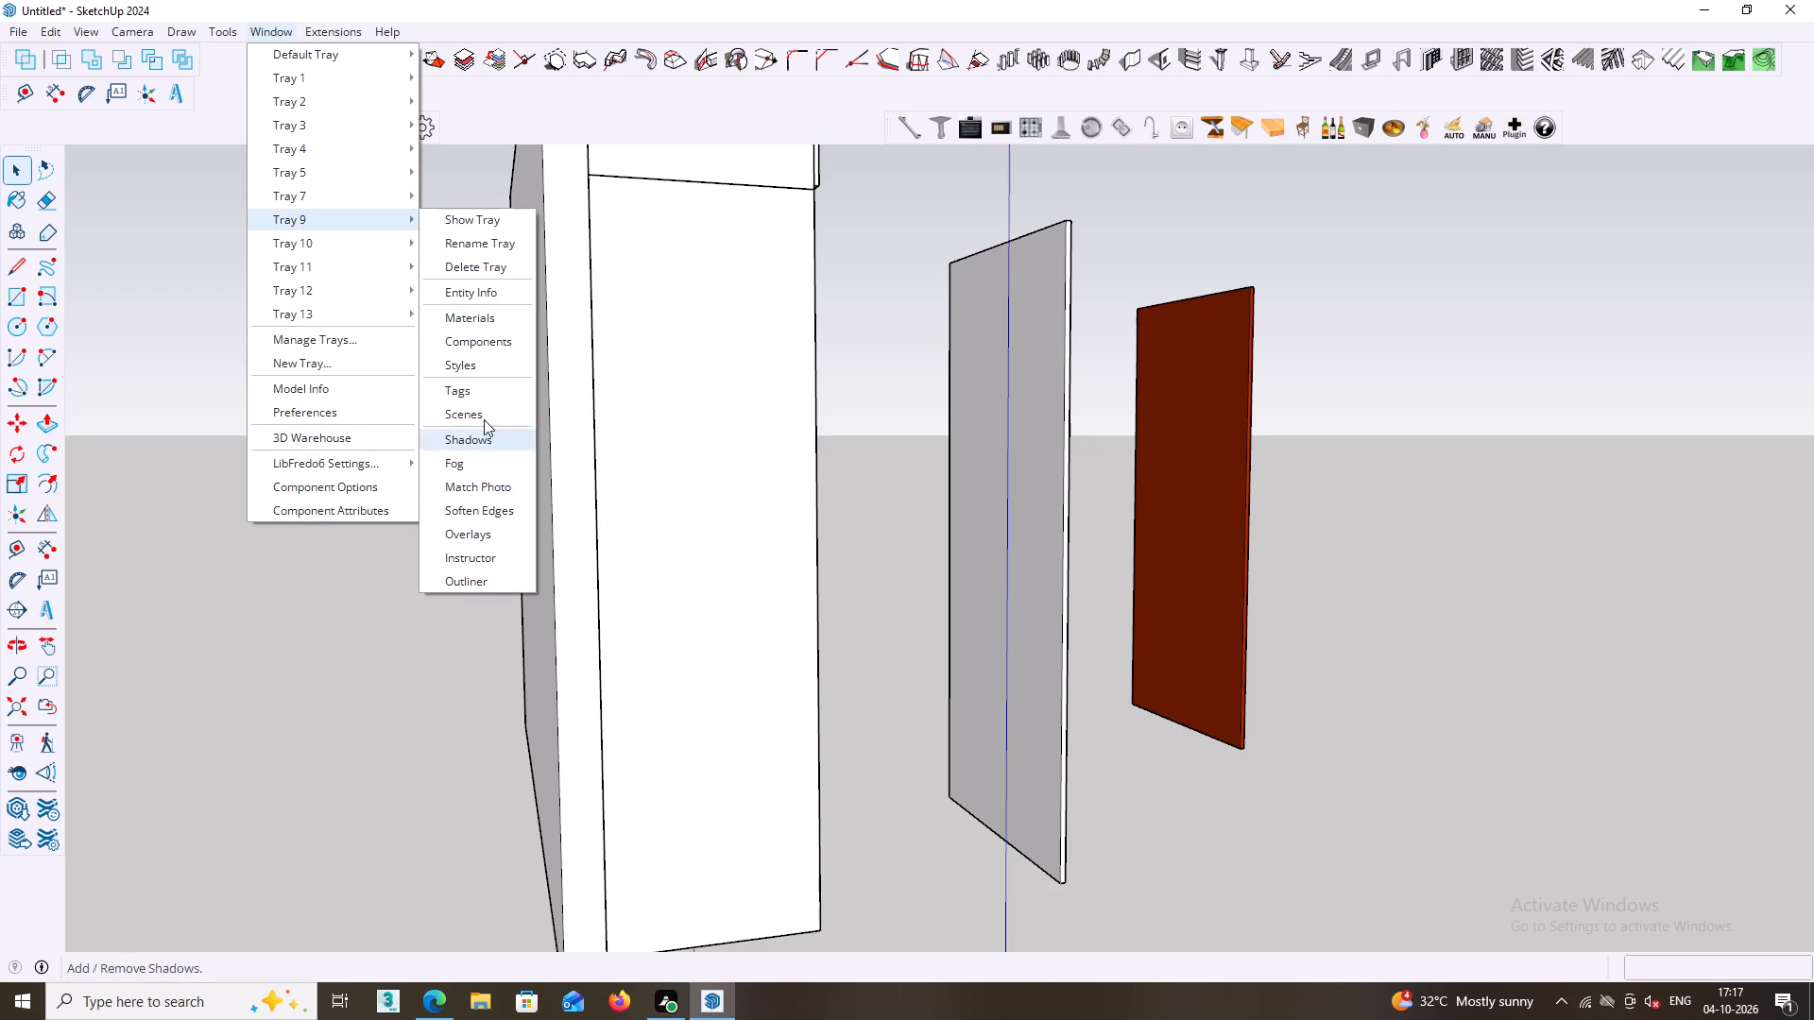
click(481, 266)
click(874, 516)
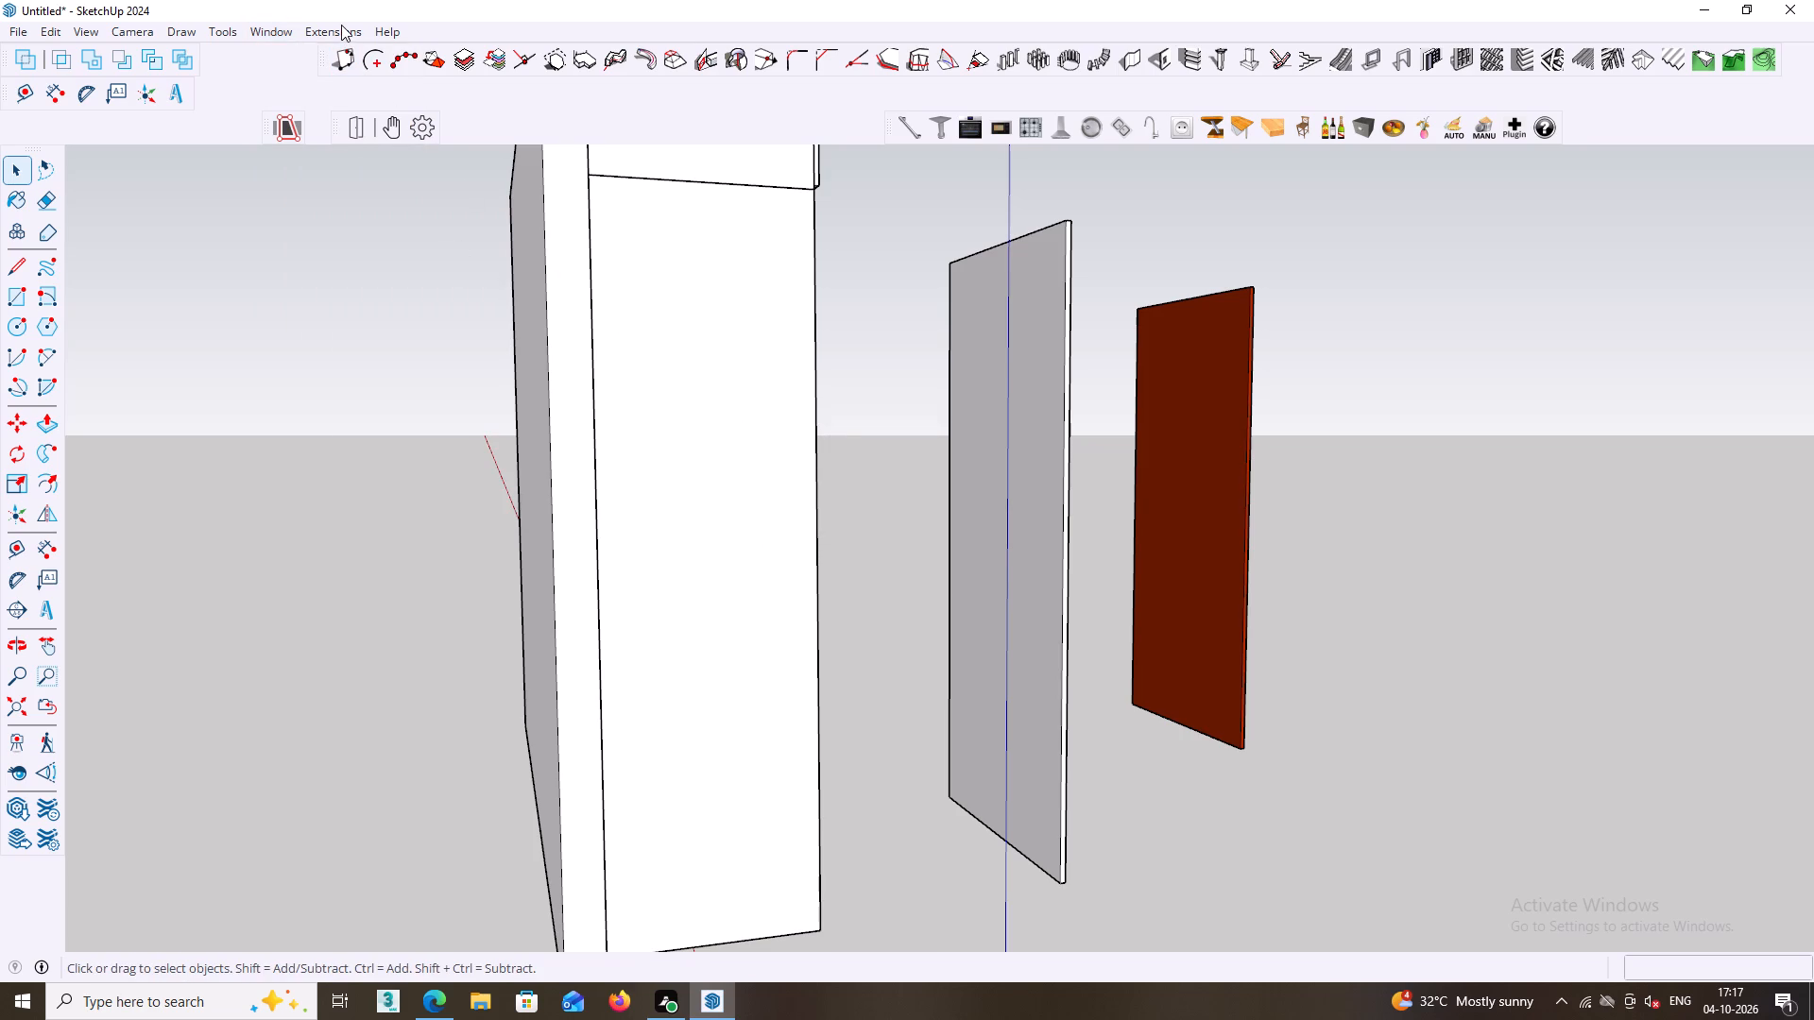
Create a new tray containing only the Materials dialog.
click(292, 30)
click(349, 339)
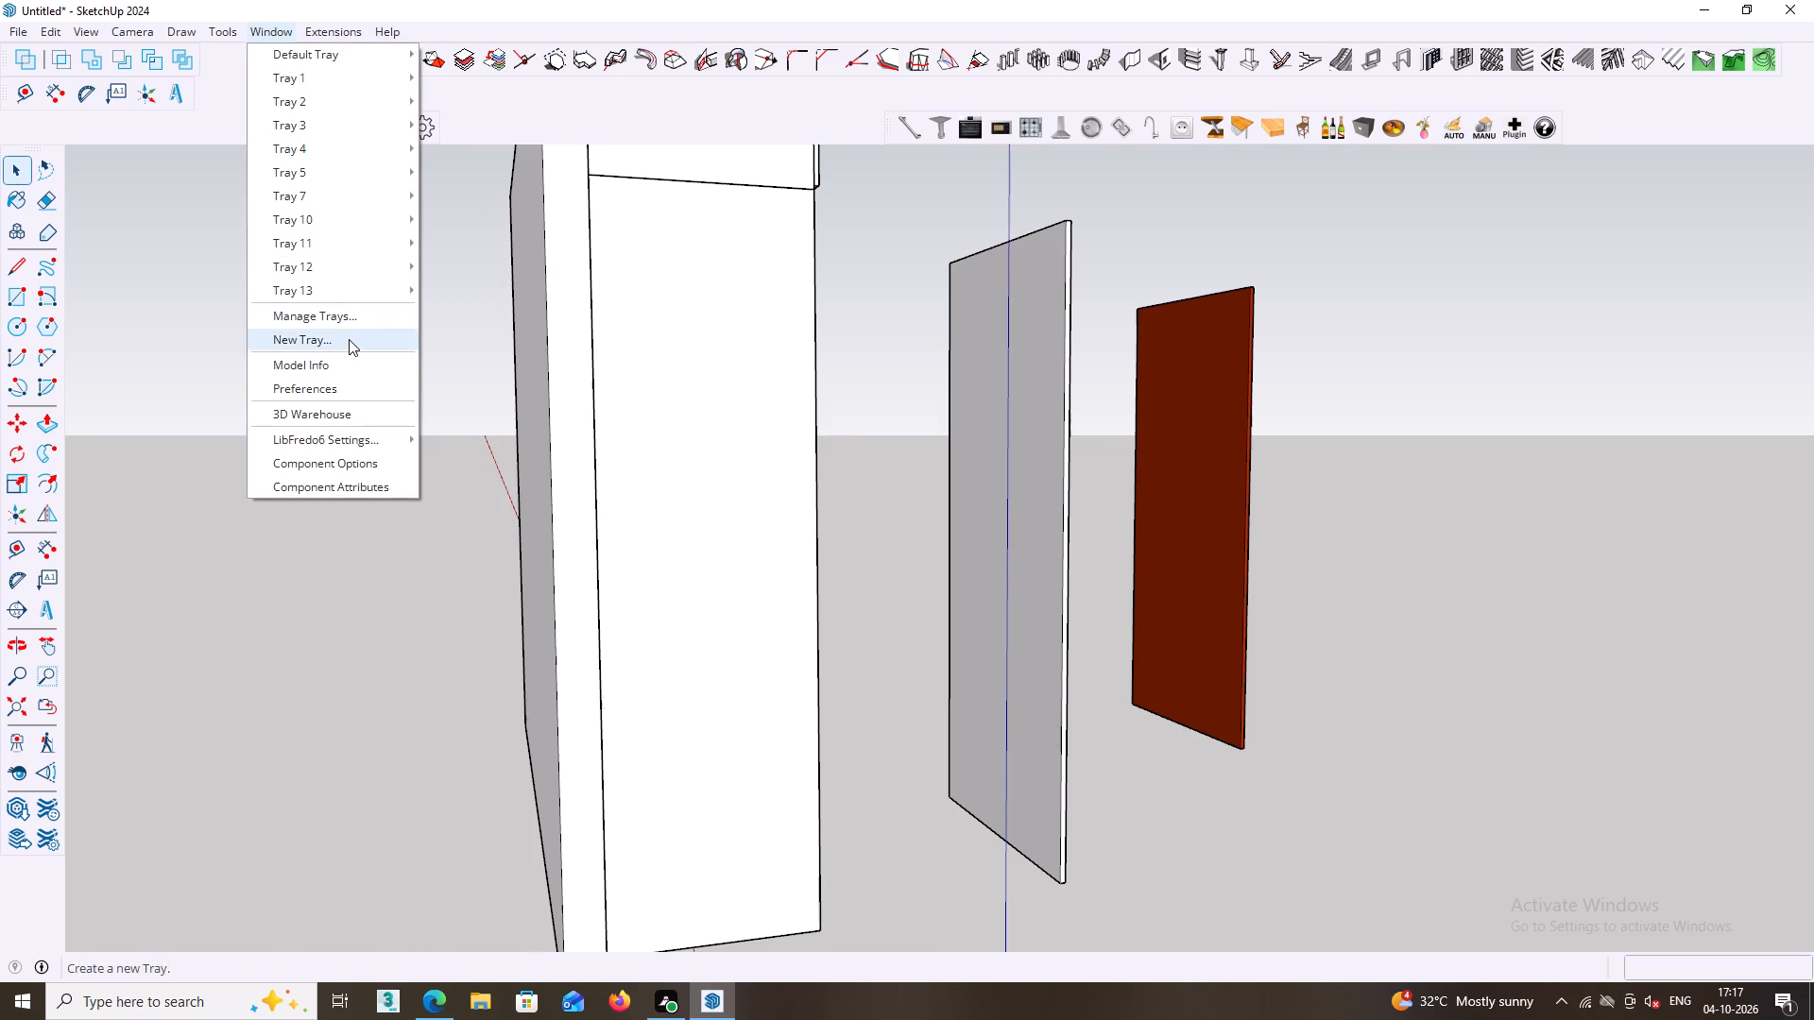
click(782, 401)
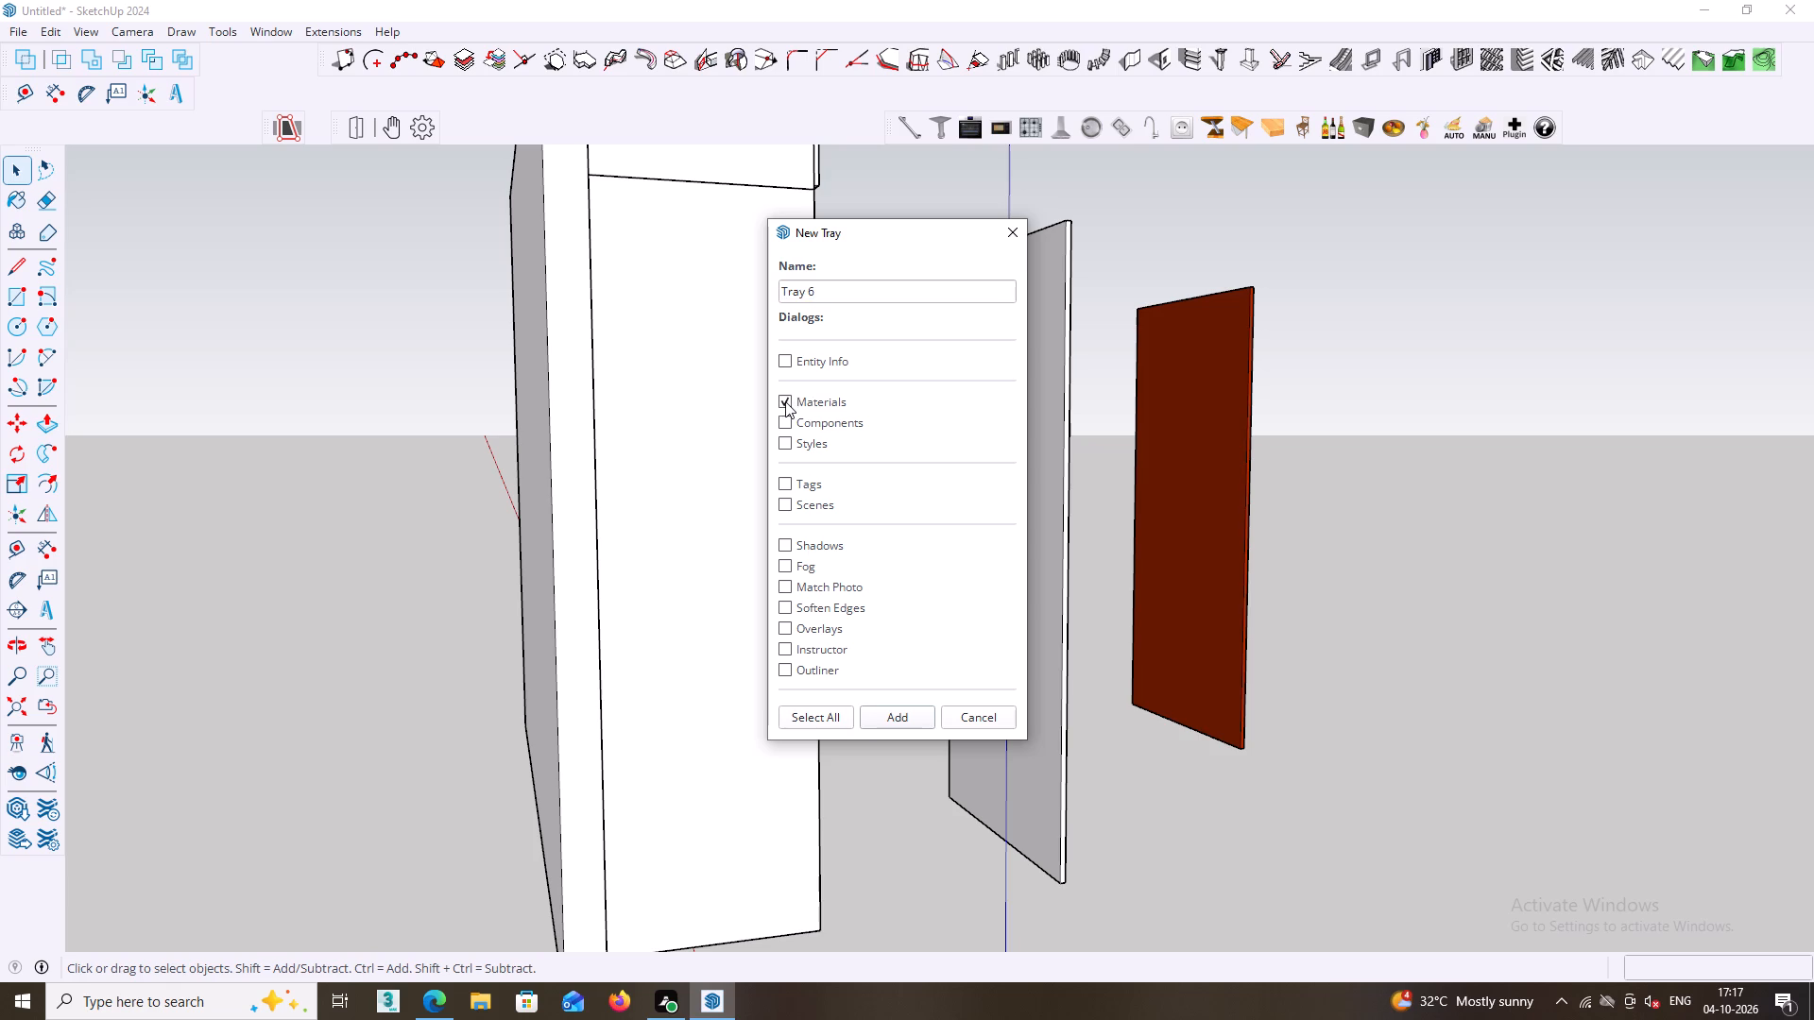
click(895, 720)
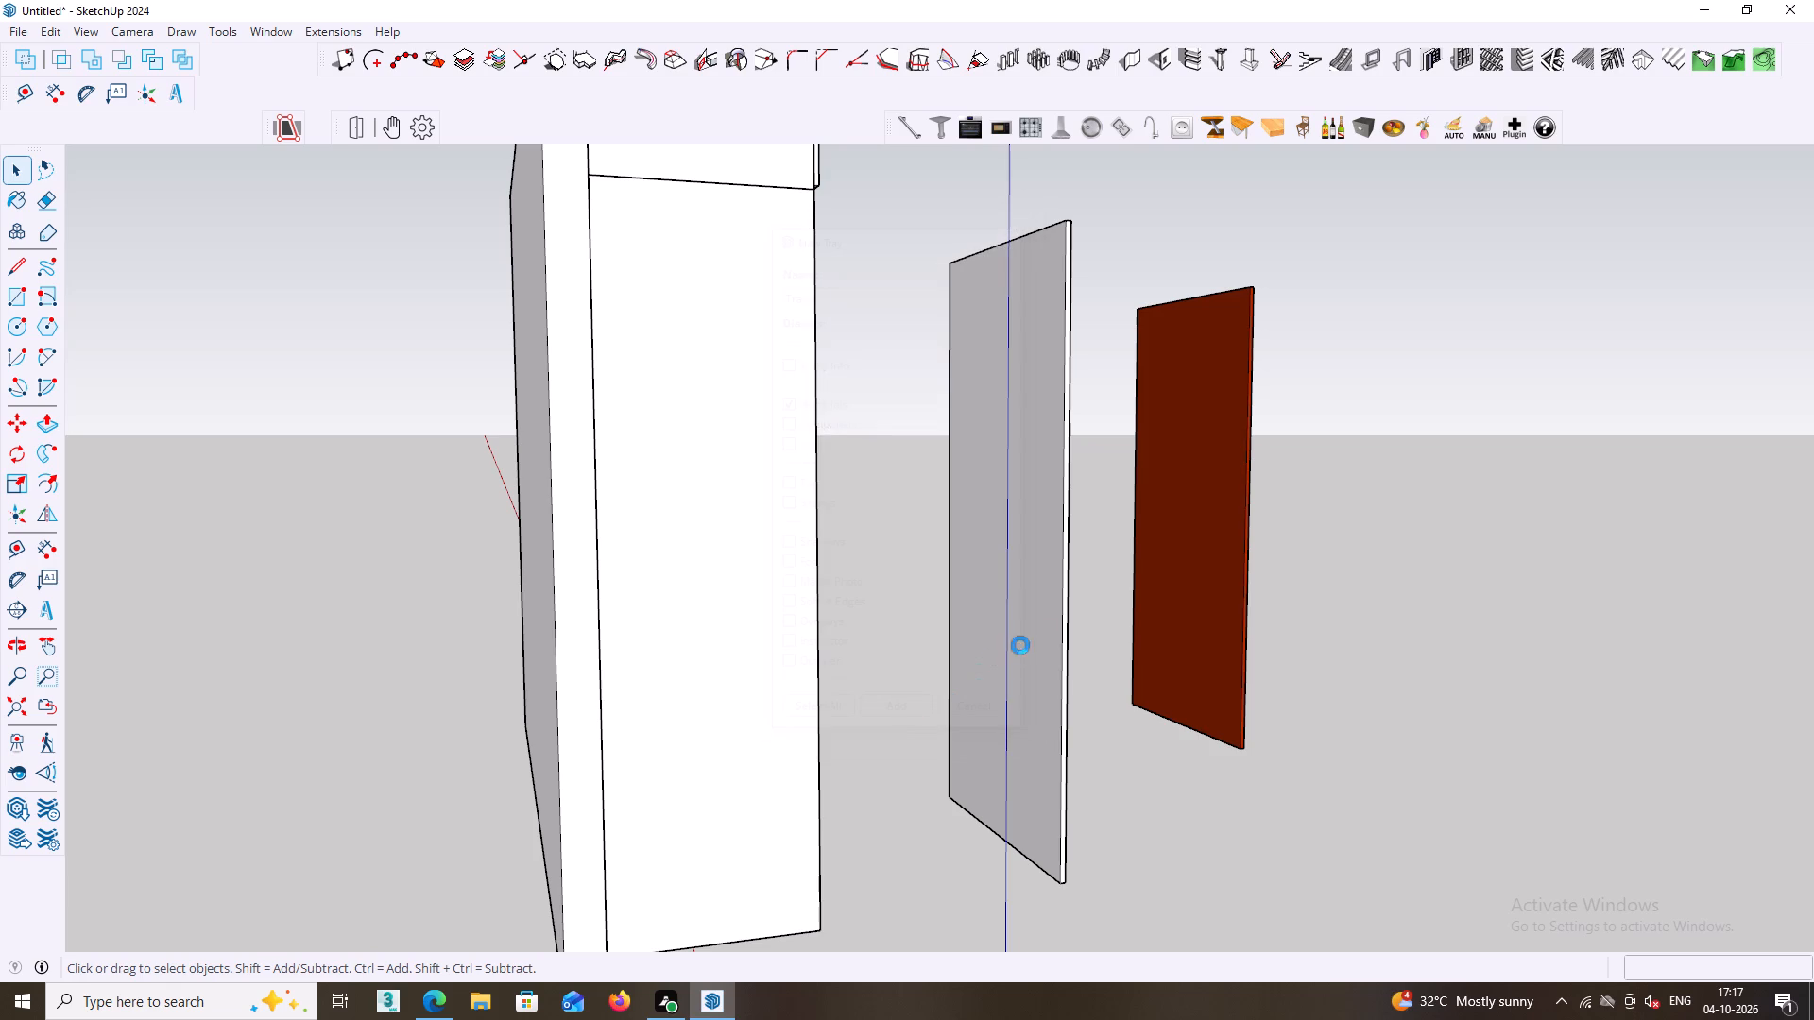
scroll(1079, 621, down, 1)
scroll(1520, 474, down, 2)
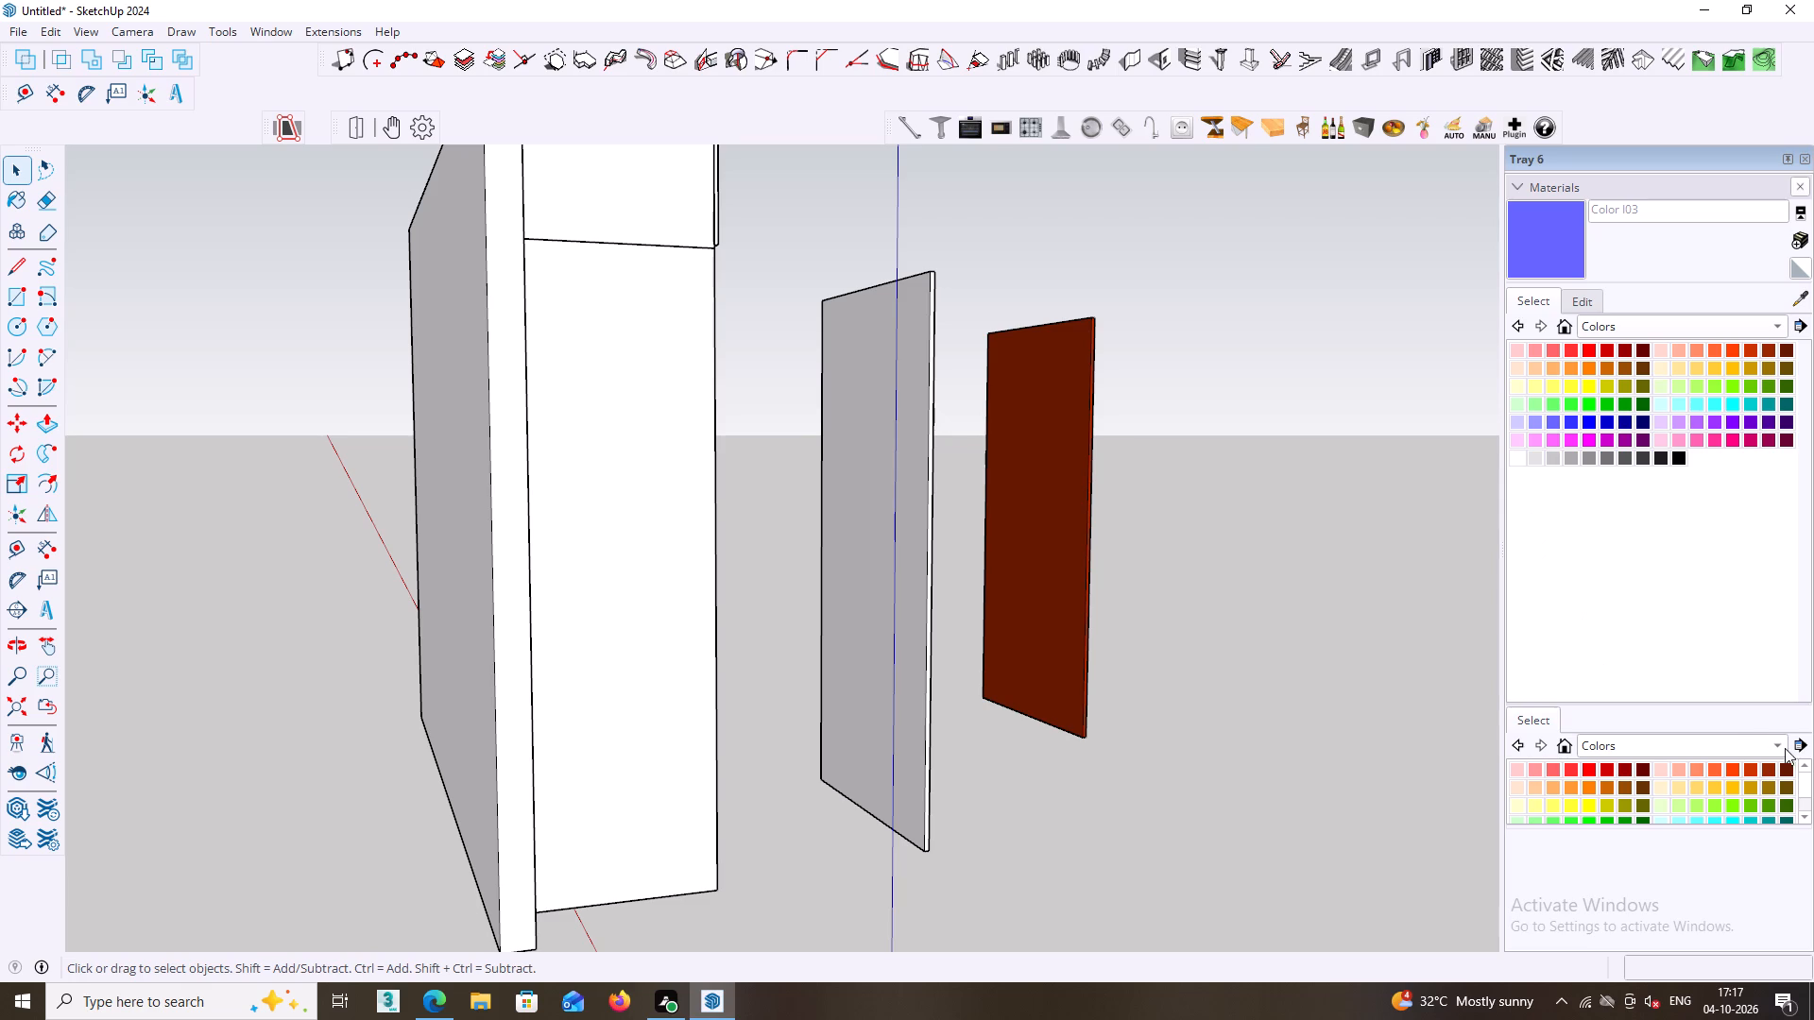
Switch the material library in the new tray to the Wood collection.
click(1777, 320)
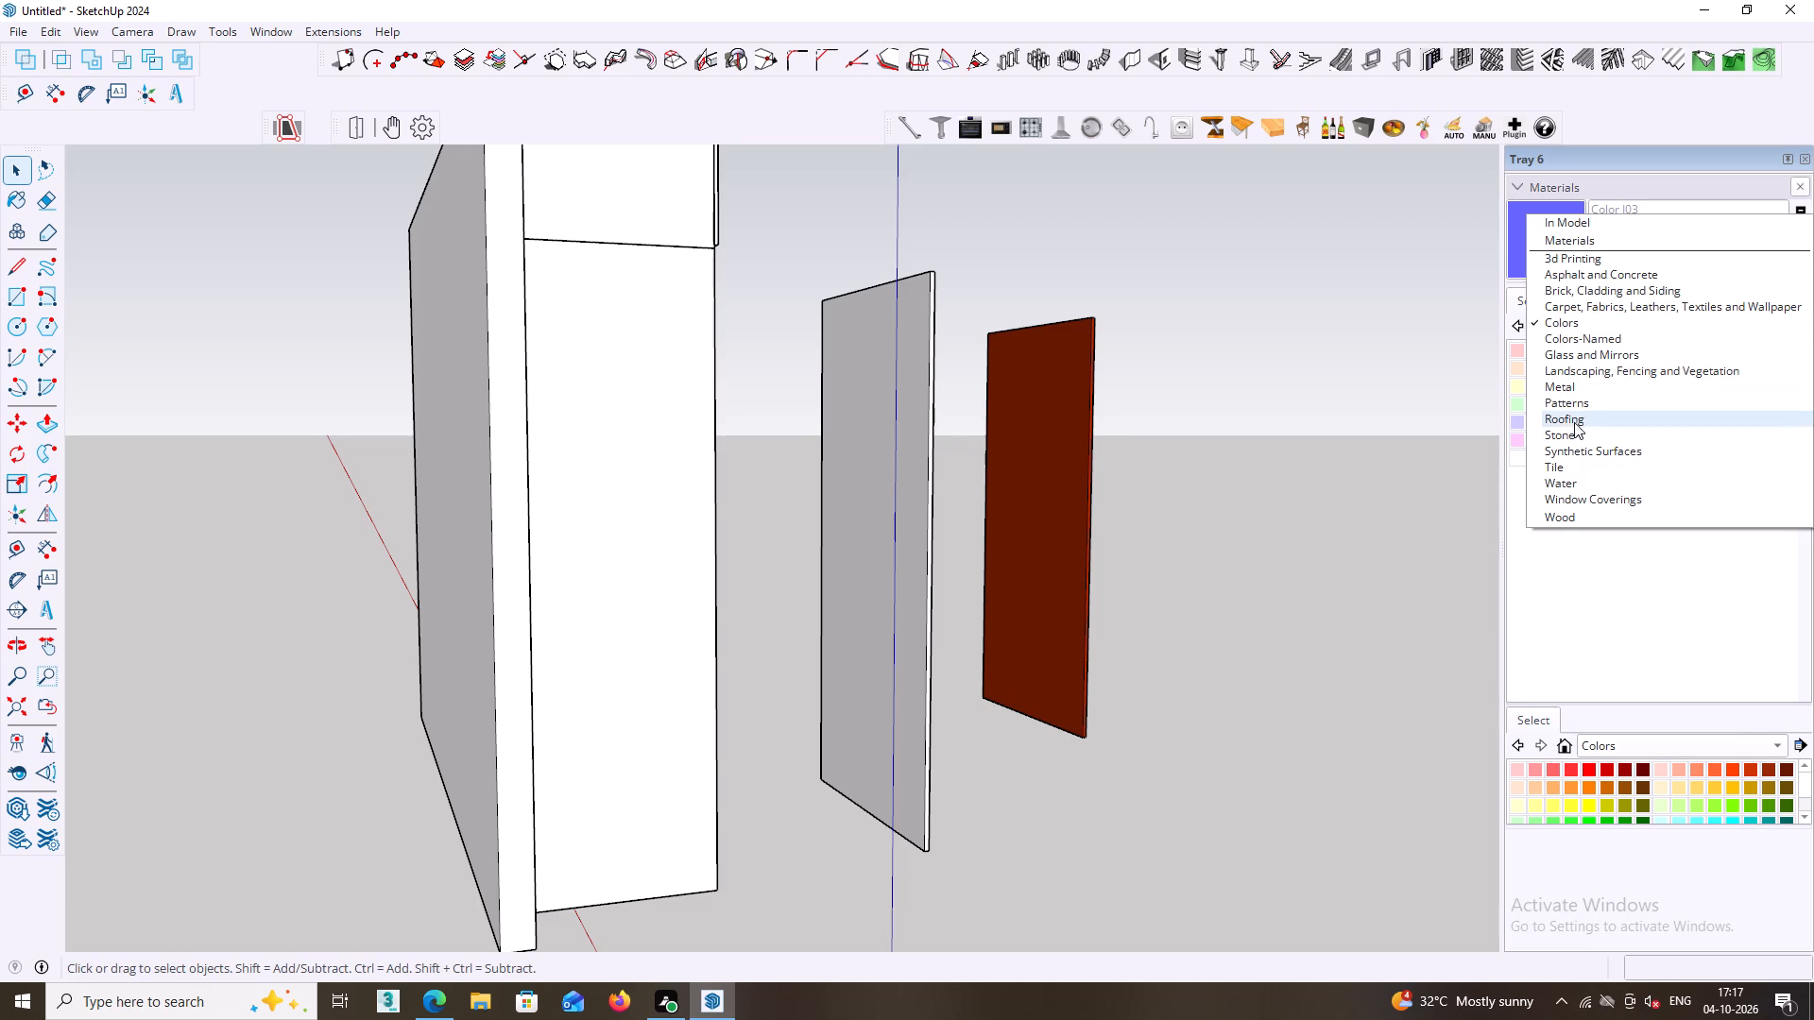
click(1579, 514)
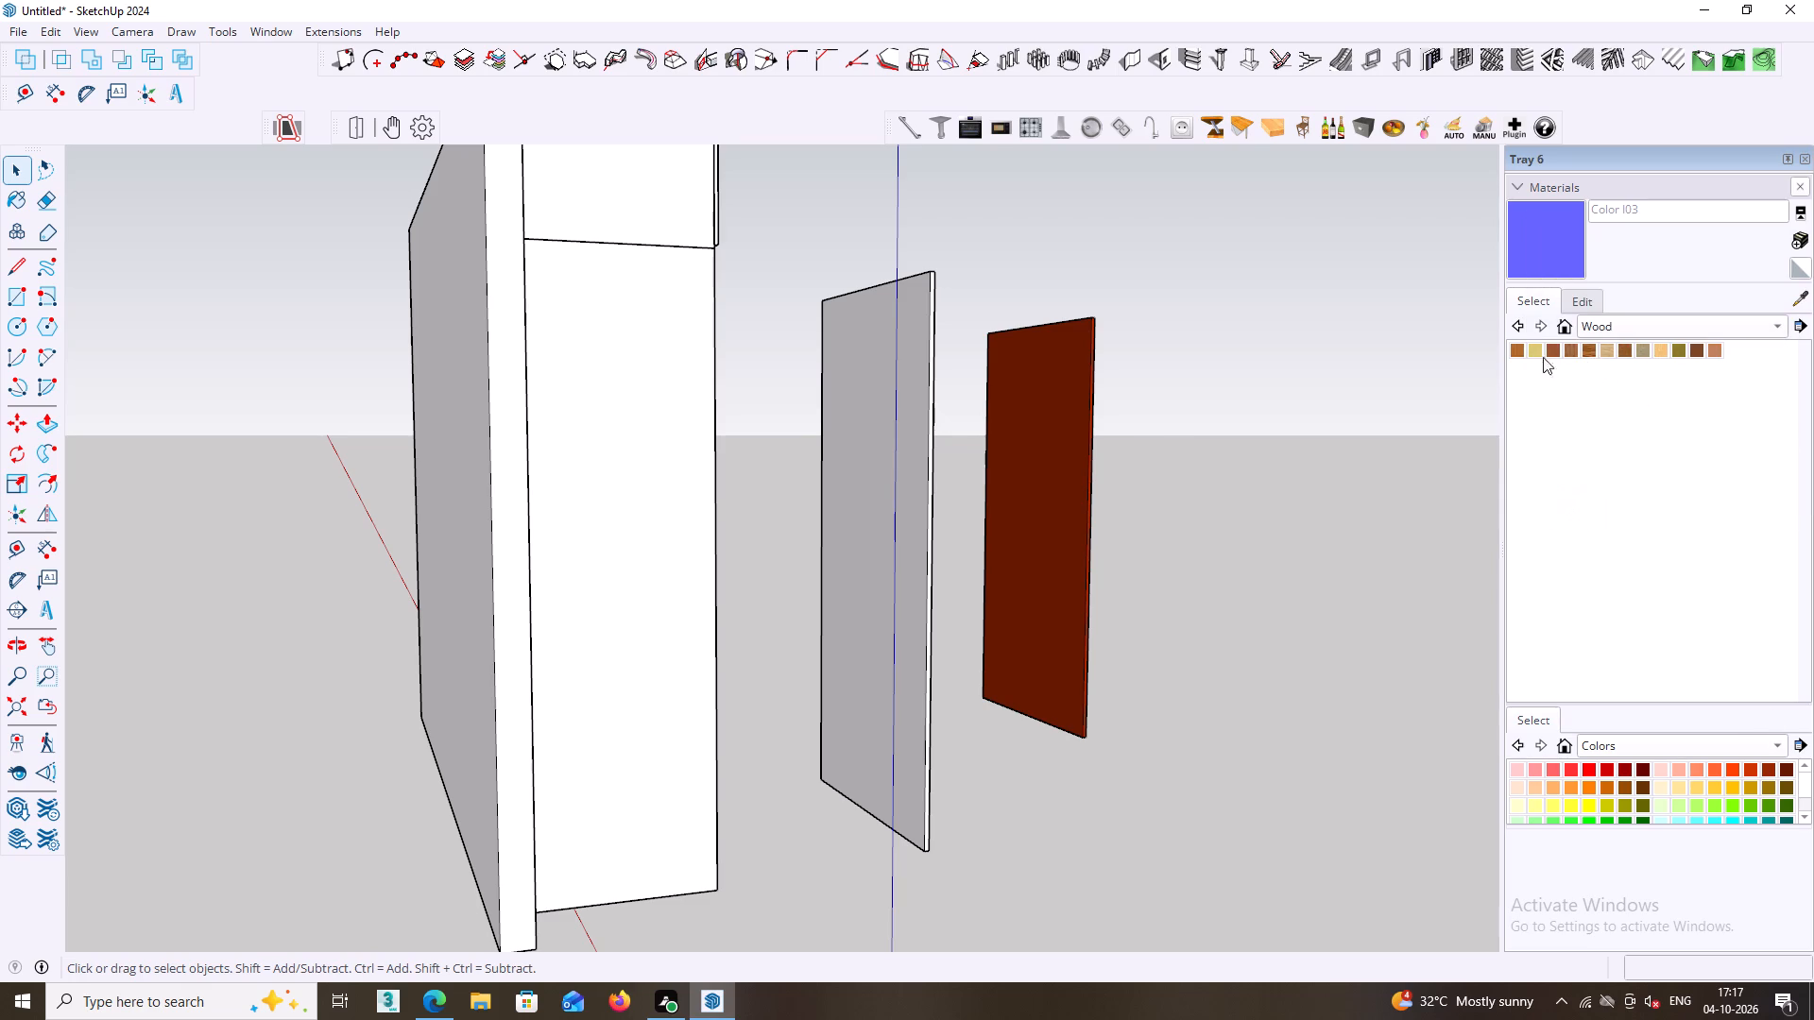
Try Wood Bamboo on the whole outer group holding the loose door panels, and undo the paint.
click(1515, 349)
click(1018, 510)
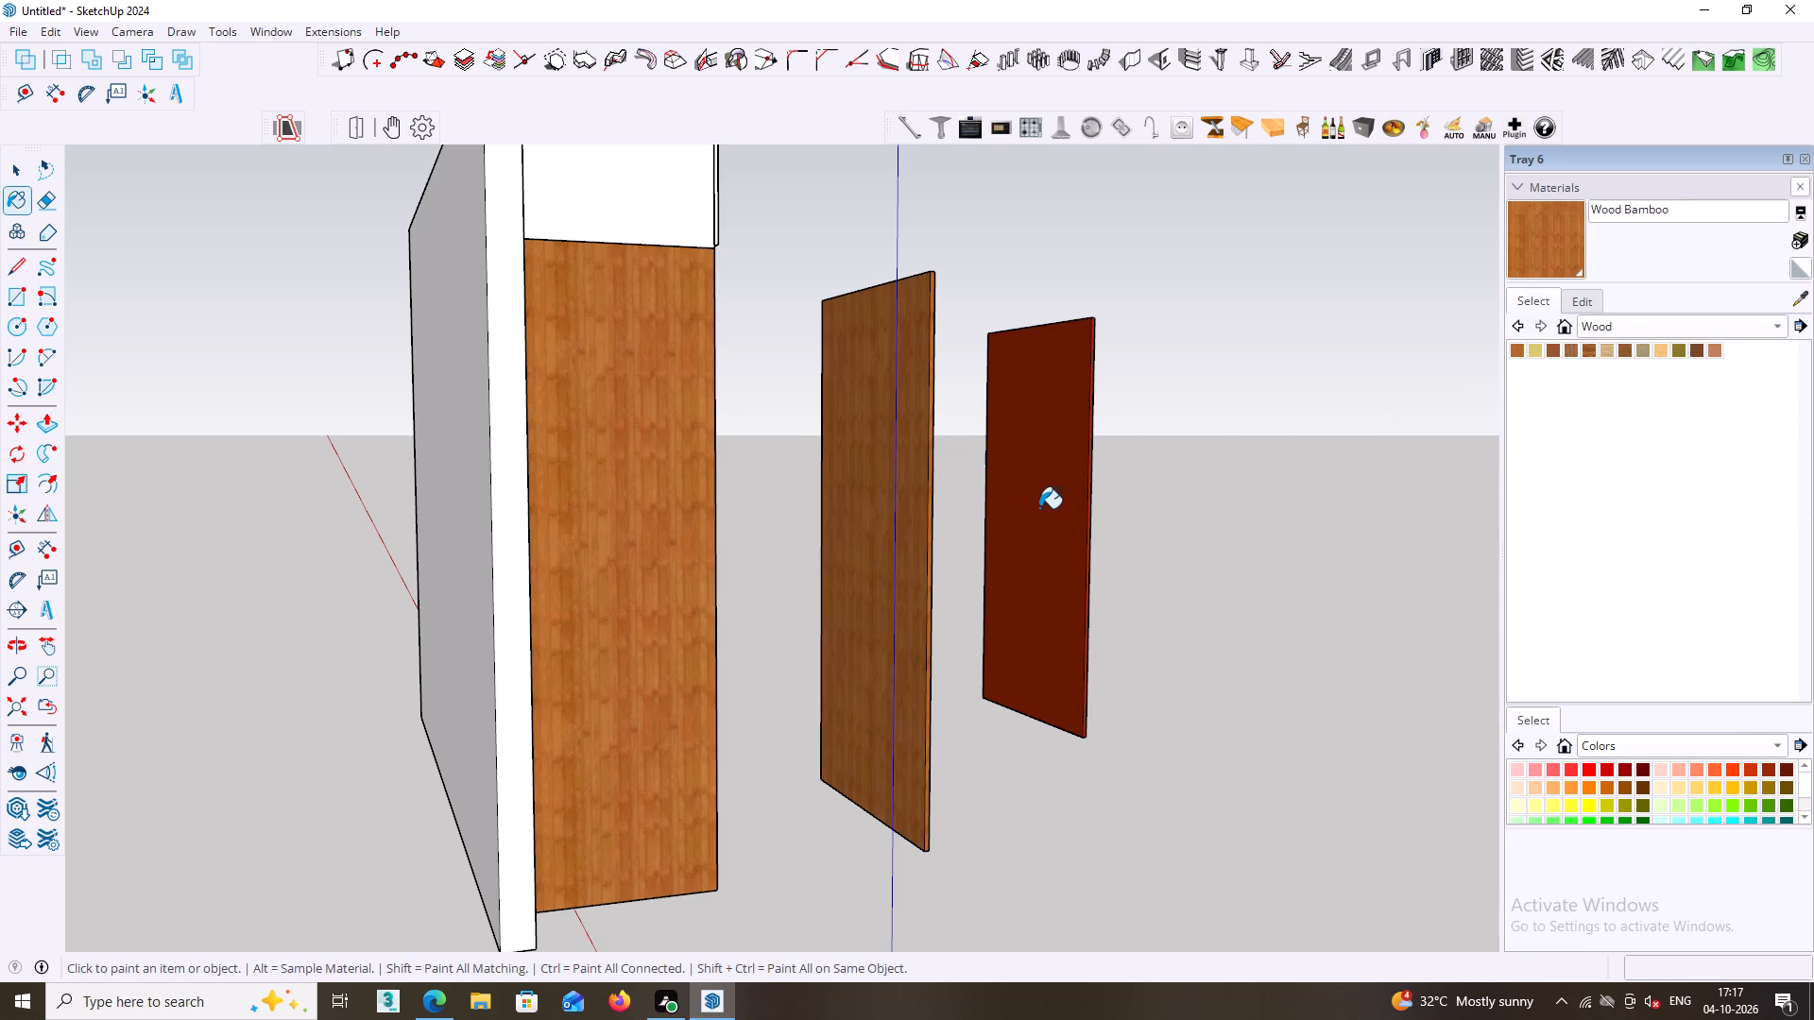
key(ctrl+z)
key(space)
Enter the enclosing group and the arched door panel's nested group, selecting all of the panel's geometry.
triple_click(1058, 511)
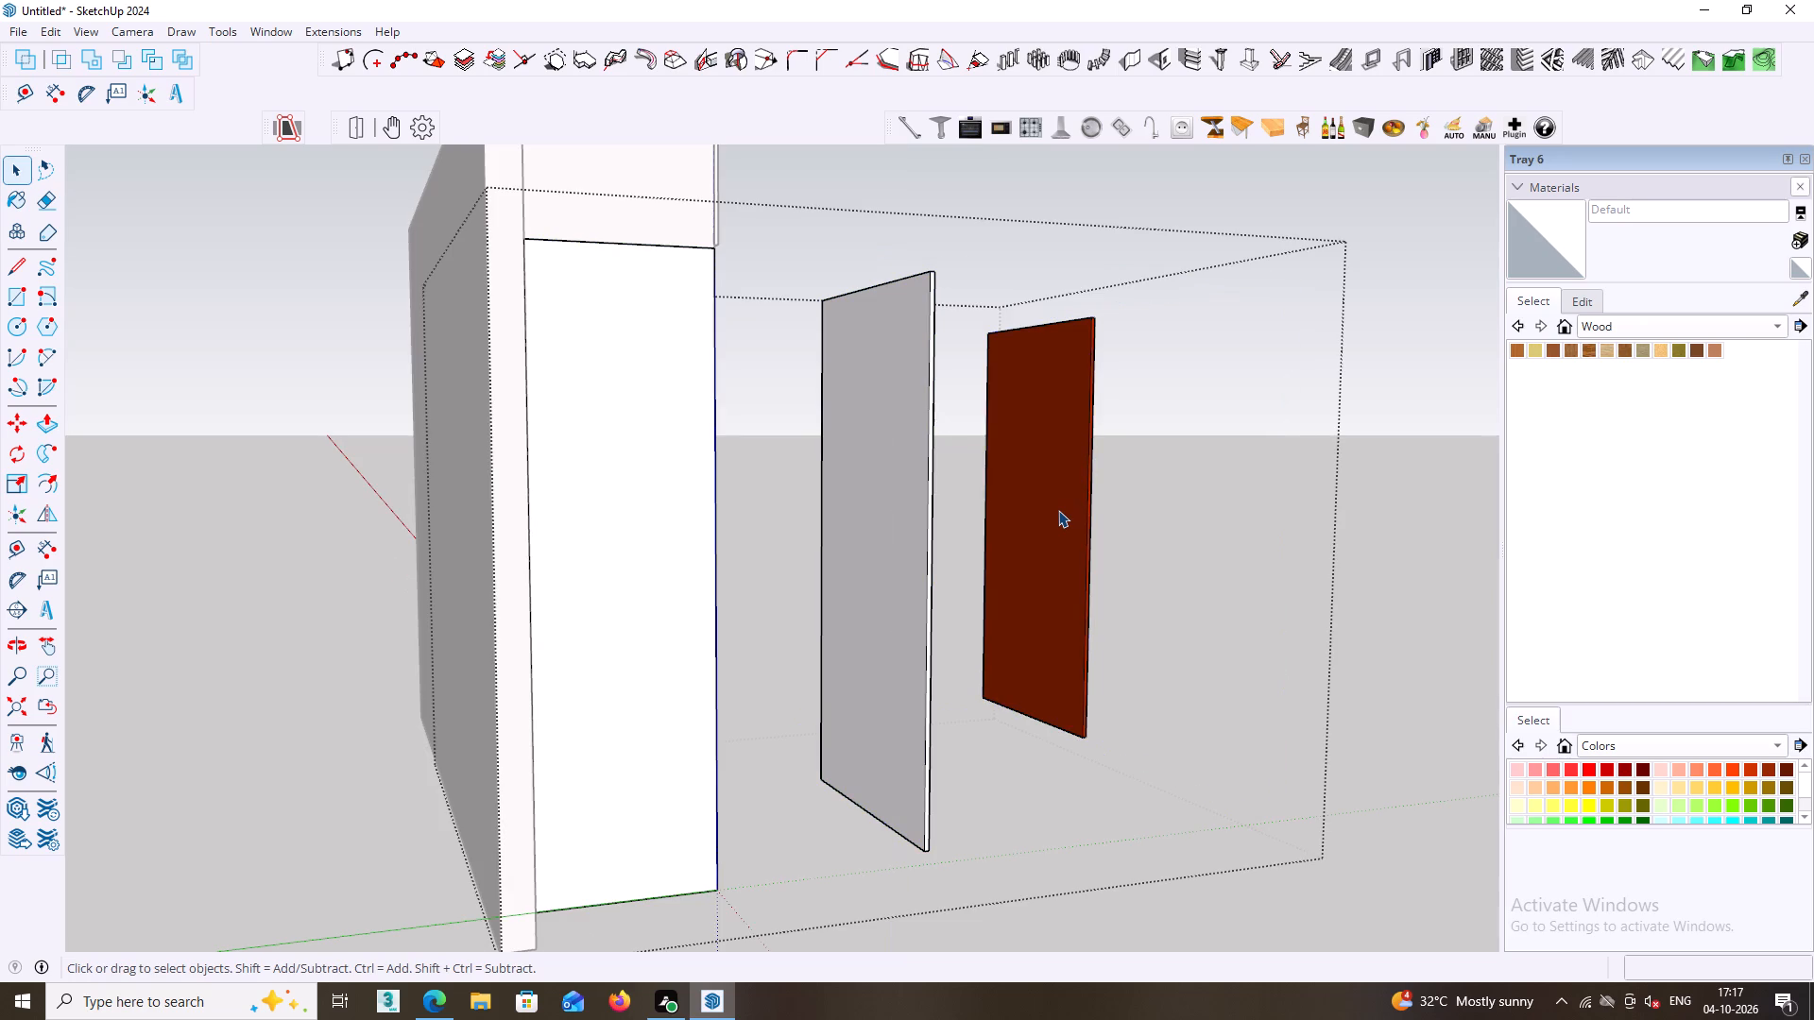
click(1061, 510)
triple_click(1066, 520)
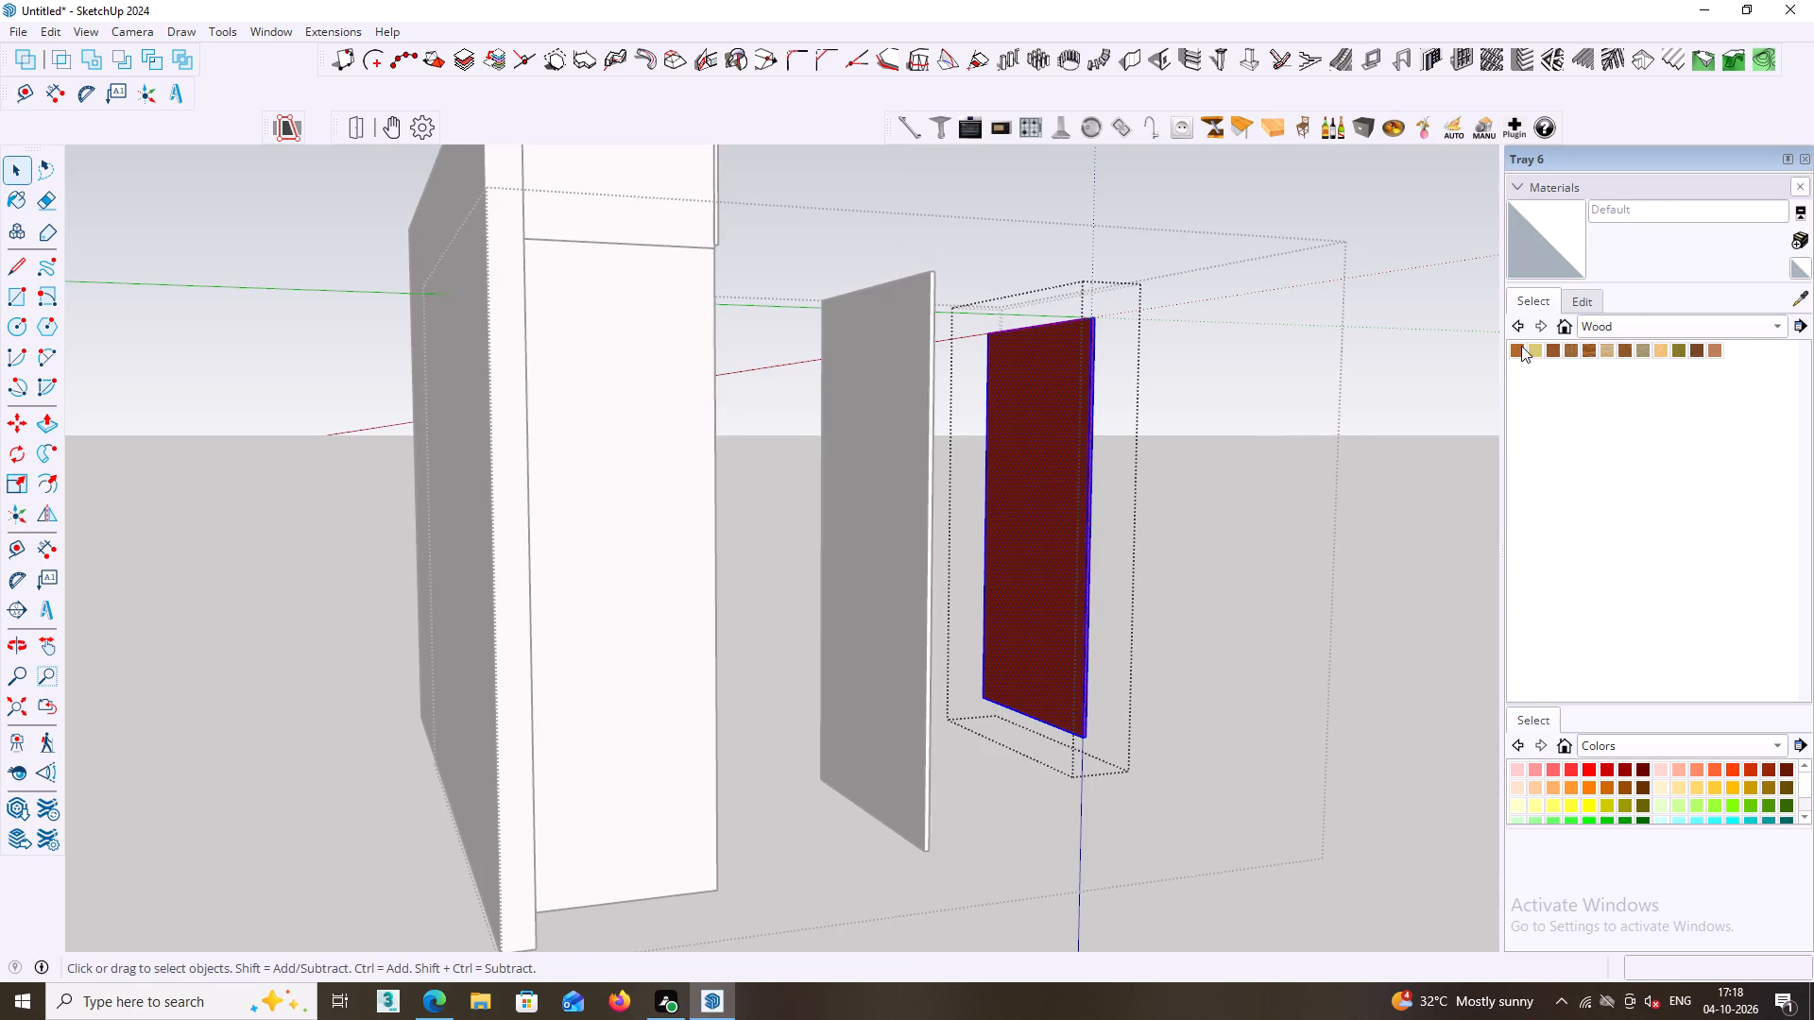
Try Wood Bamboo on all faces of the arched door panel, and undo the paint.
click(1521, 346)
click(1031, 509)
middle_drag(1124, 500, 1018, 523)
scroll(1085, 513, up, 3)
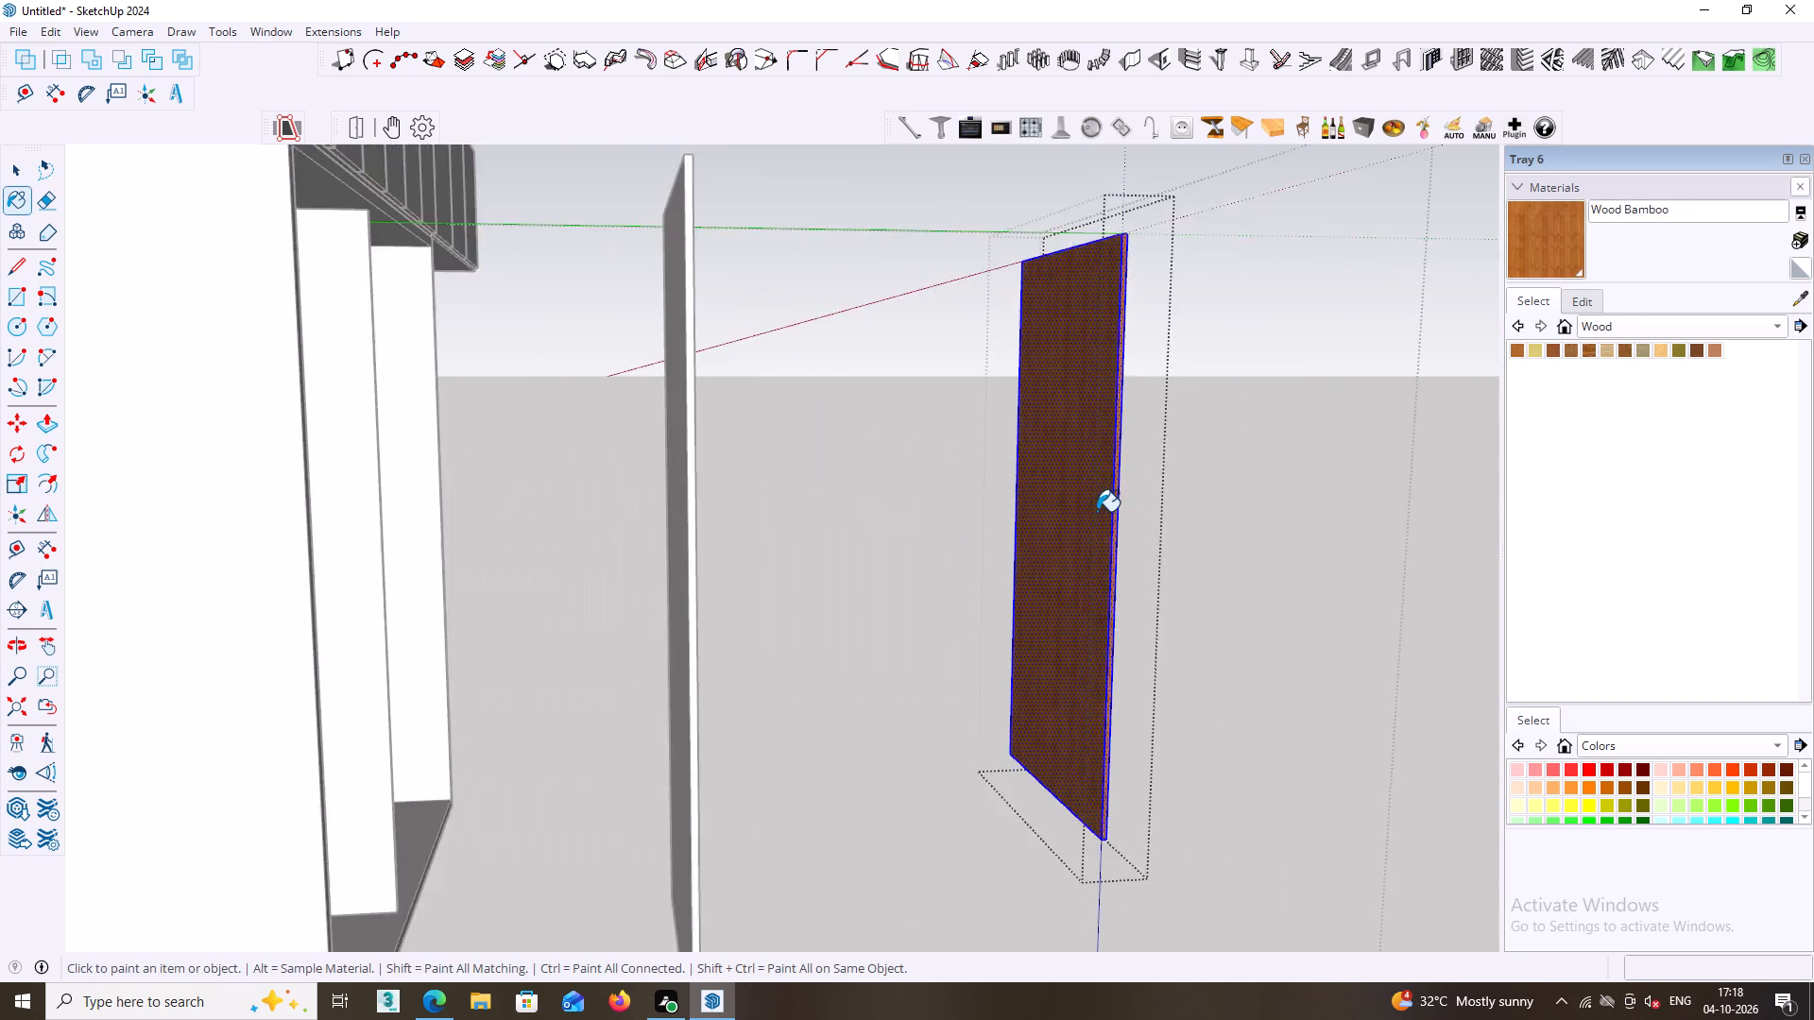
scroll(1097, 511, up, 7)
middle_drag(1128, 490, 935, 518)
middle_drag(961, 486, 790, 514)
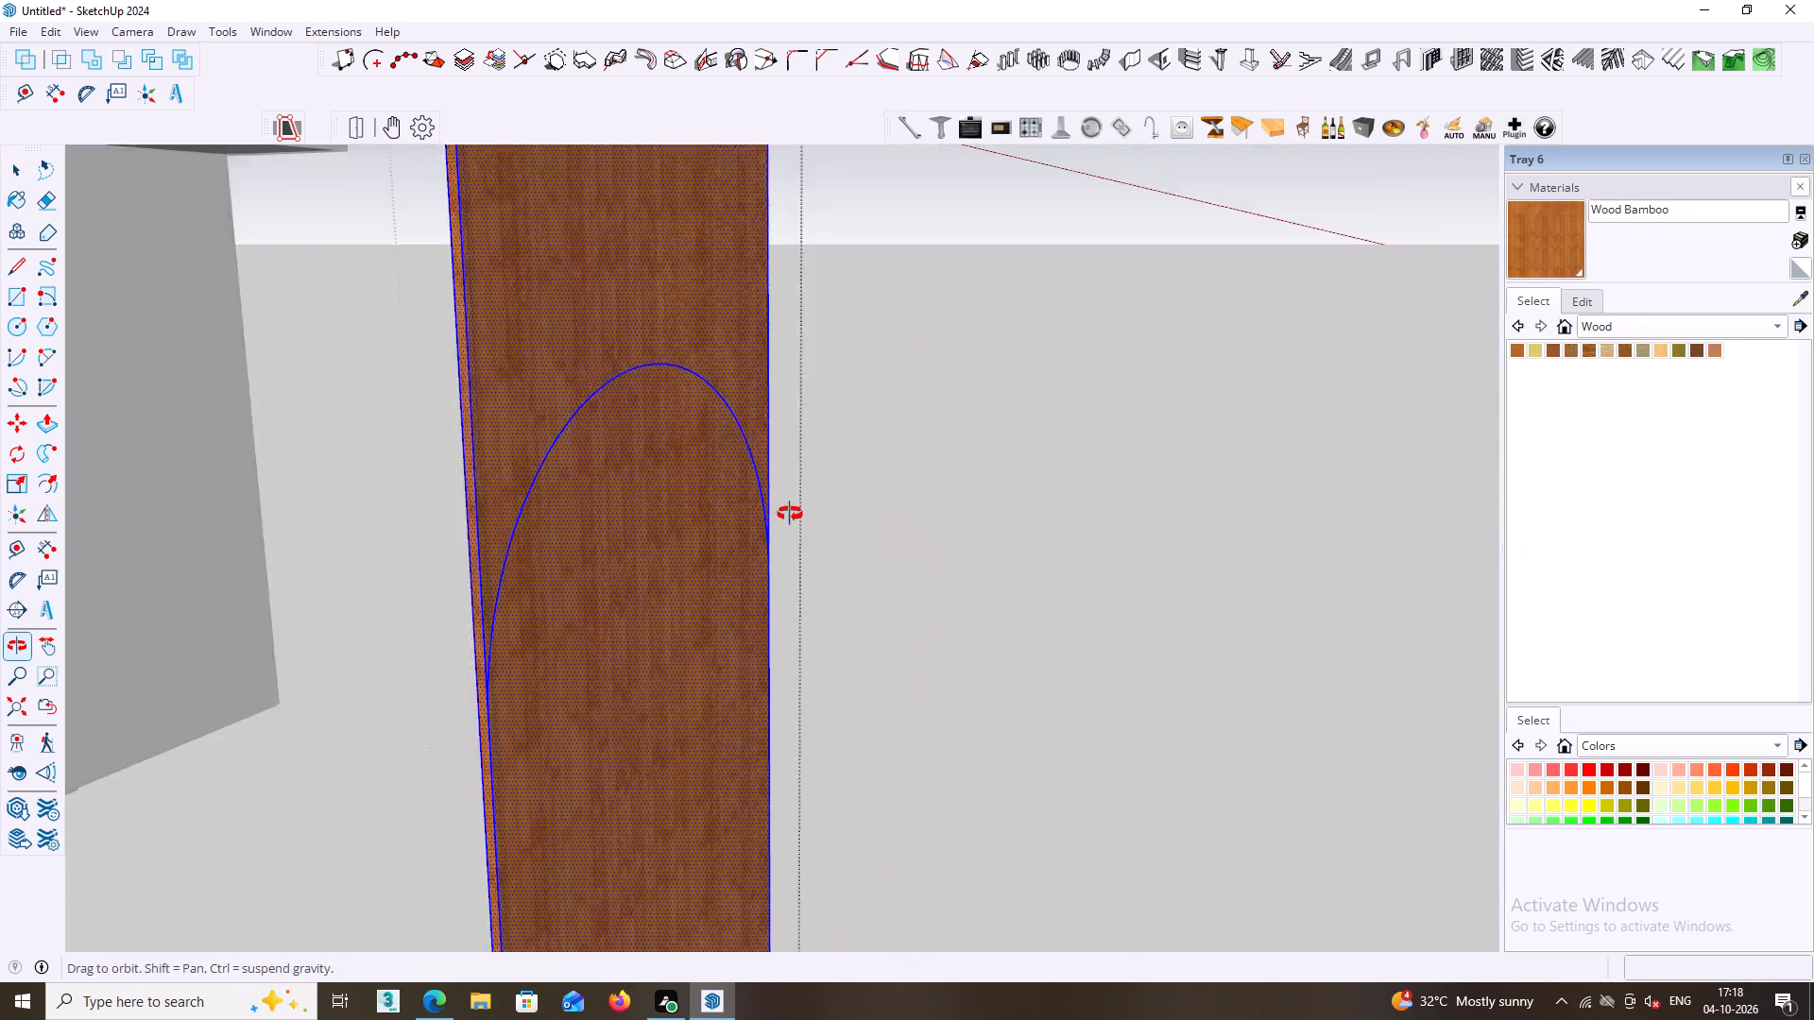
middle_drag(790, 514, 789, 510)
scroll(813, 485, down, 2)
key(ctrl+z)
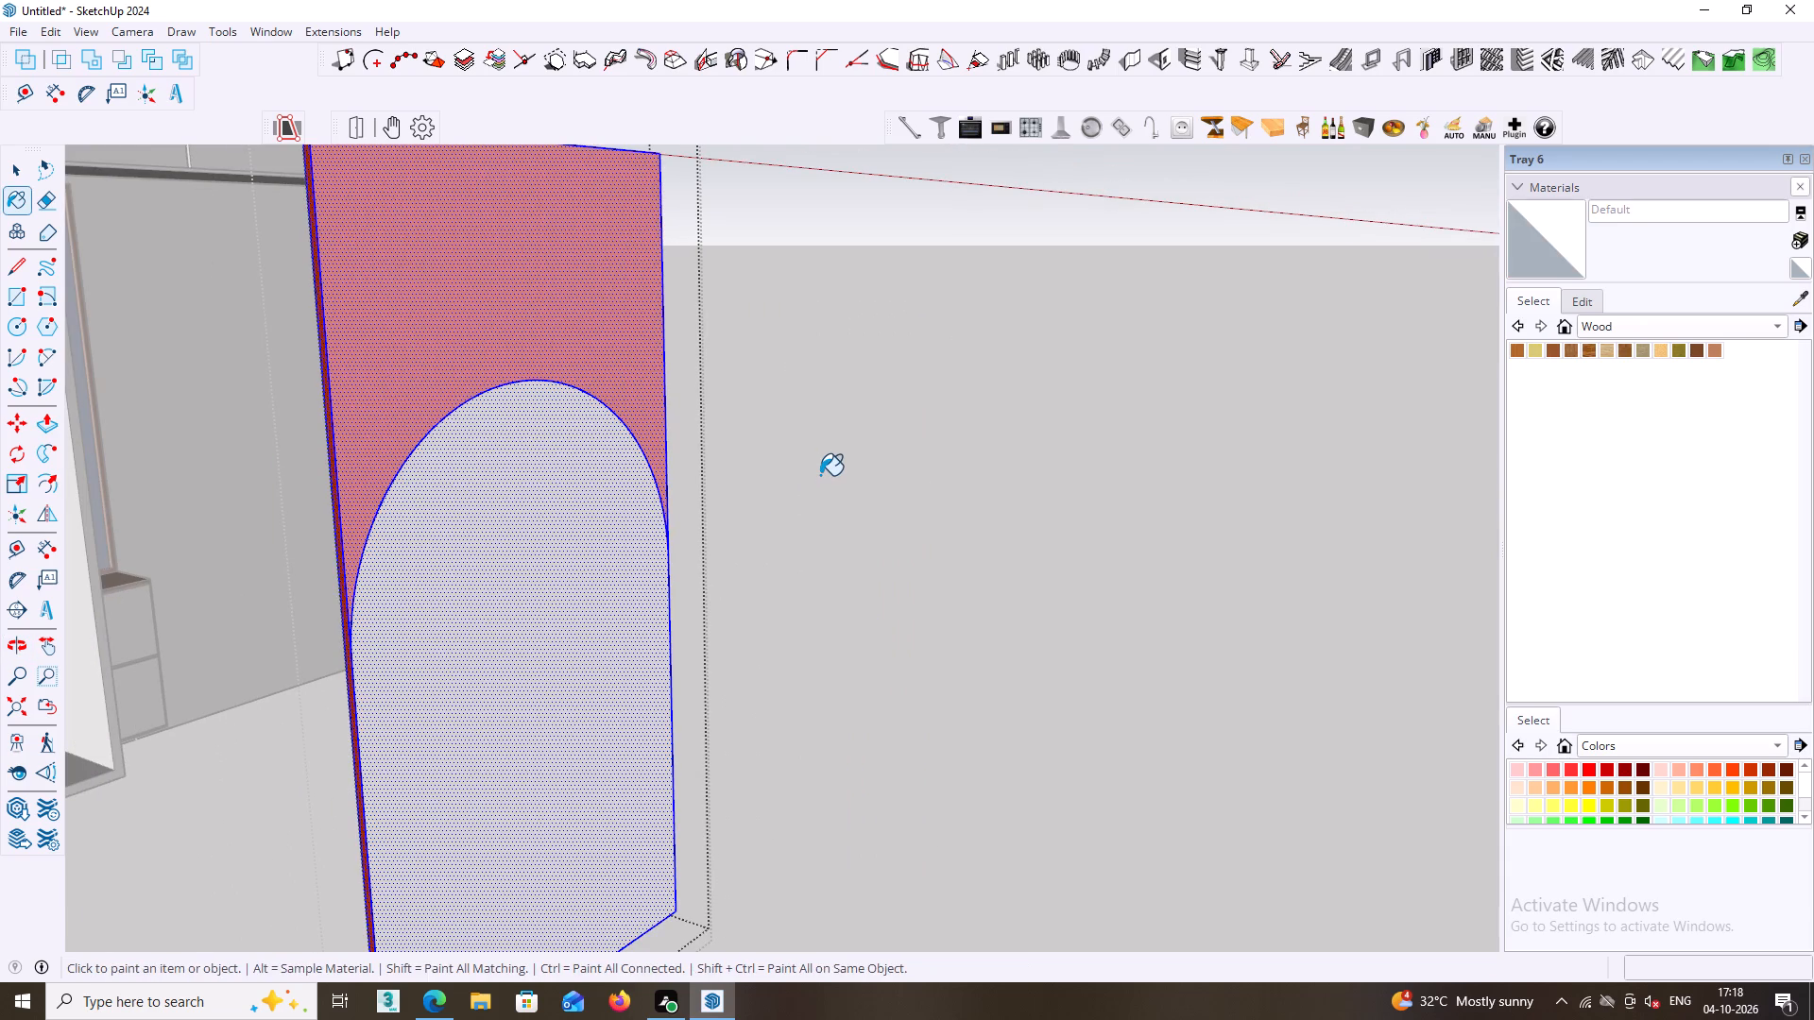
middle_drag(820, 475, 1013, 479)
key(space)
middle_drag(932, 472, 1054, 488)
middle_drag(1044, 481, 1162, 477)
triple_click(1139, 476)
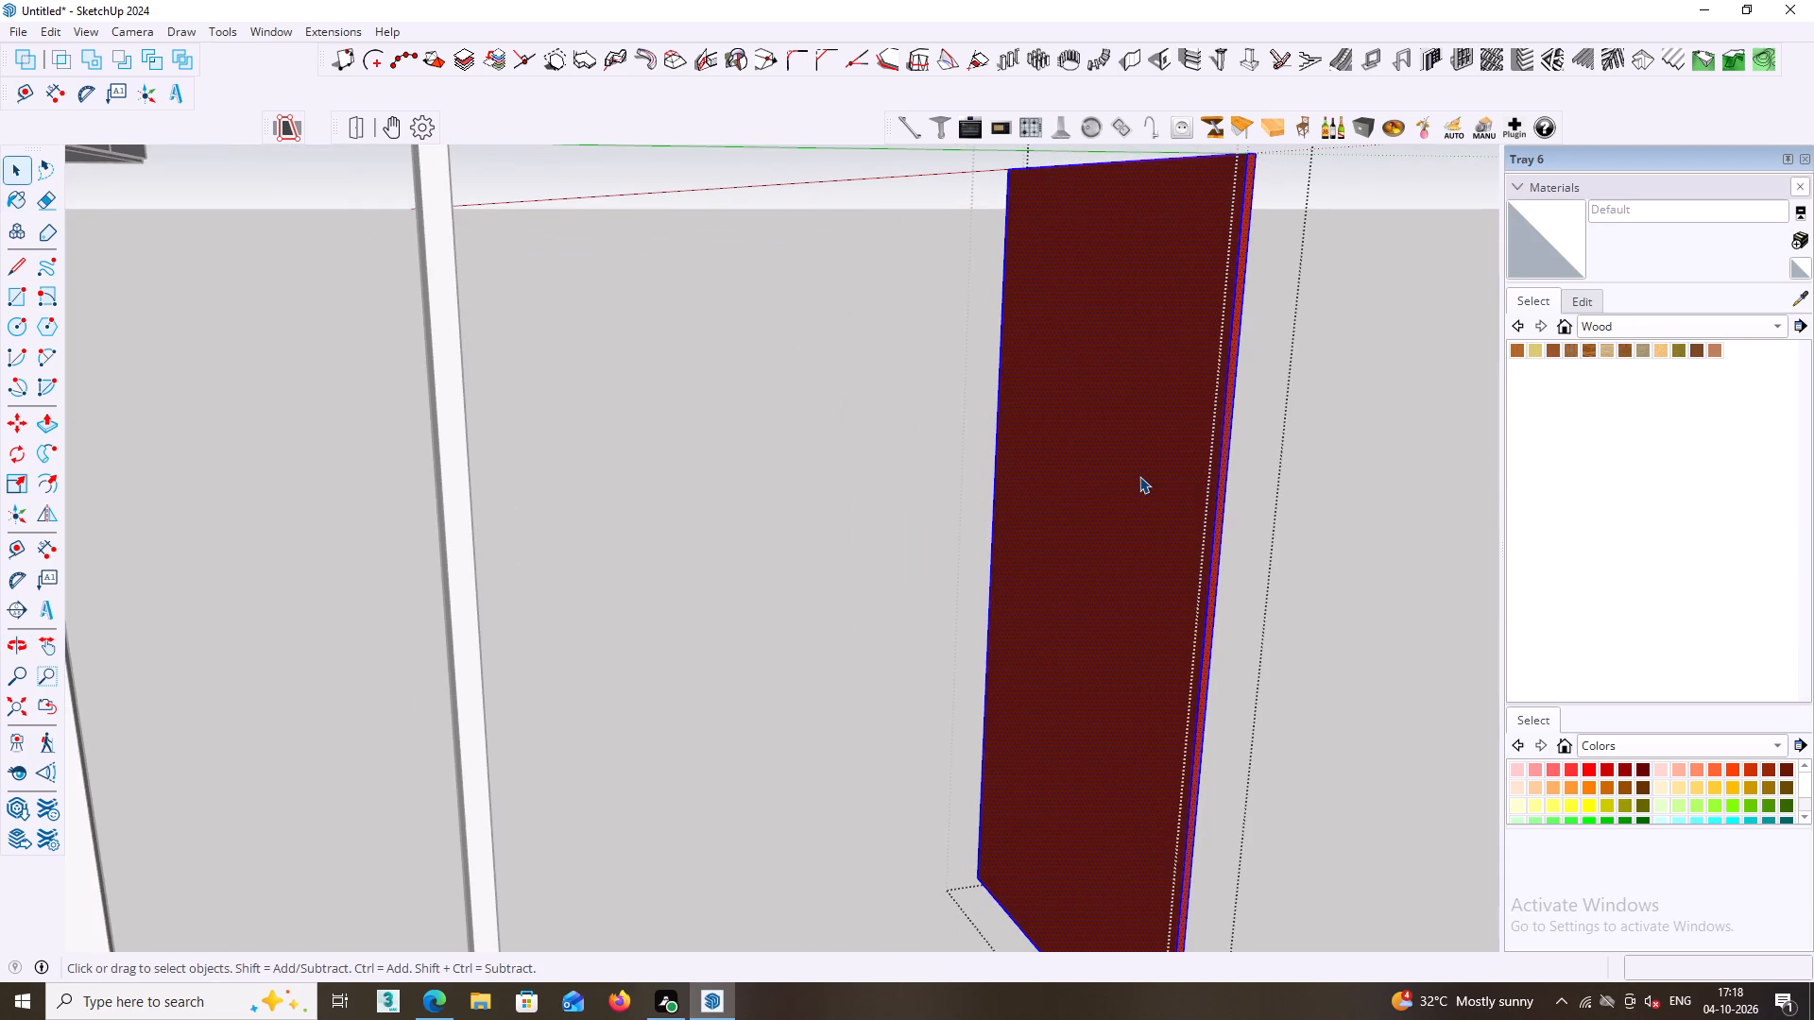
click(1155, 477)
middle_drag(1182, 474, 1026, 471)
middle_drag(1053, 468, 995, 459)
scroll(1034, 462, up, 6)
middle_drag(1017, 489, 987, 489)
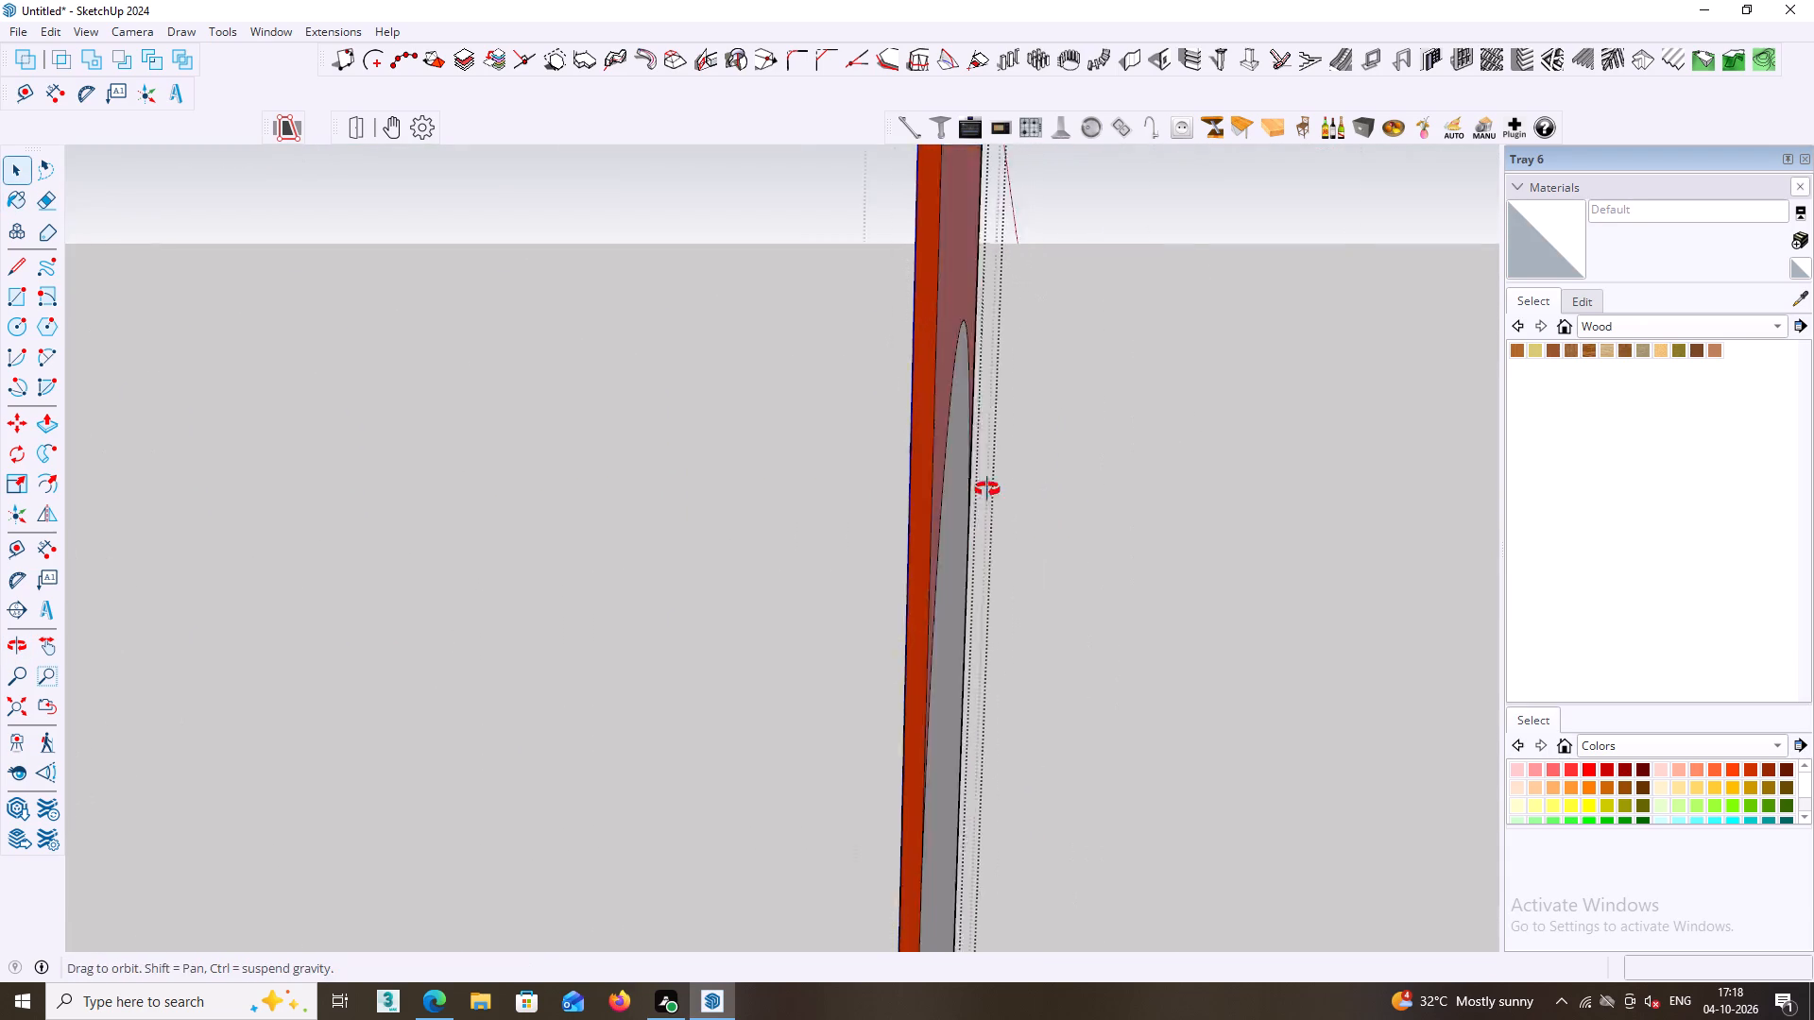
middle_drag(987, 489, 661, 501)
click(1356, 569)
Reopen the arched door panel's group and paint its vertical edge facing the wardrobe with Wood Bamboo.
middle_drag(1306, 569, 1301, 579)
scroll(1303, 573, down, 4)
middle_drag(919, 545, 1070, 539)
scroll(1005, 555, up, 5)
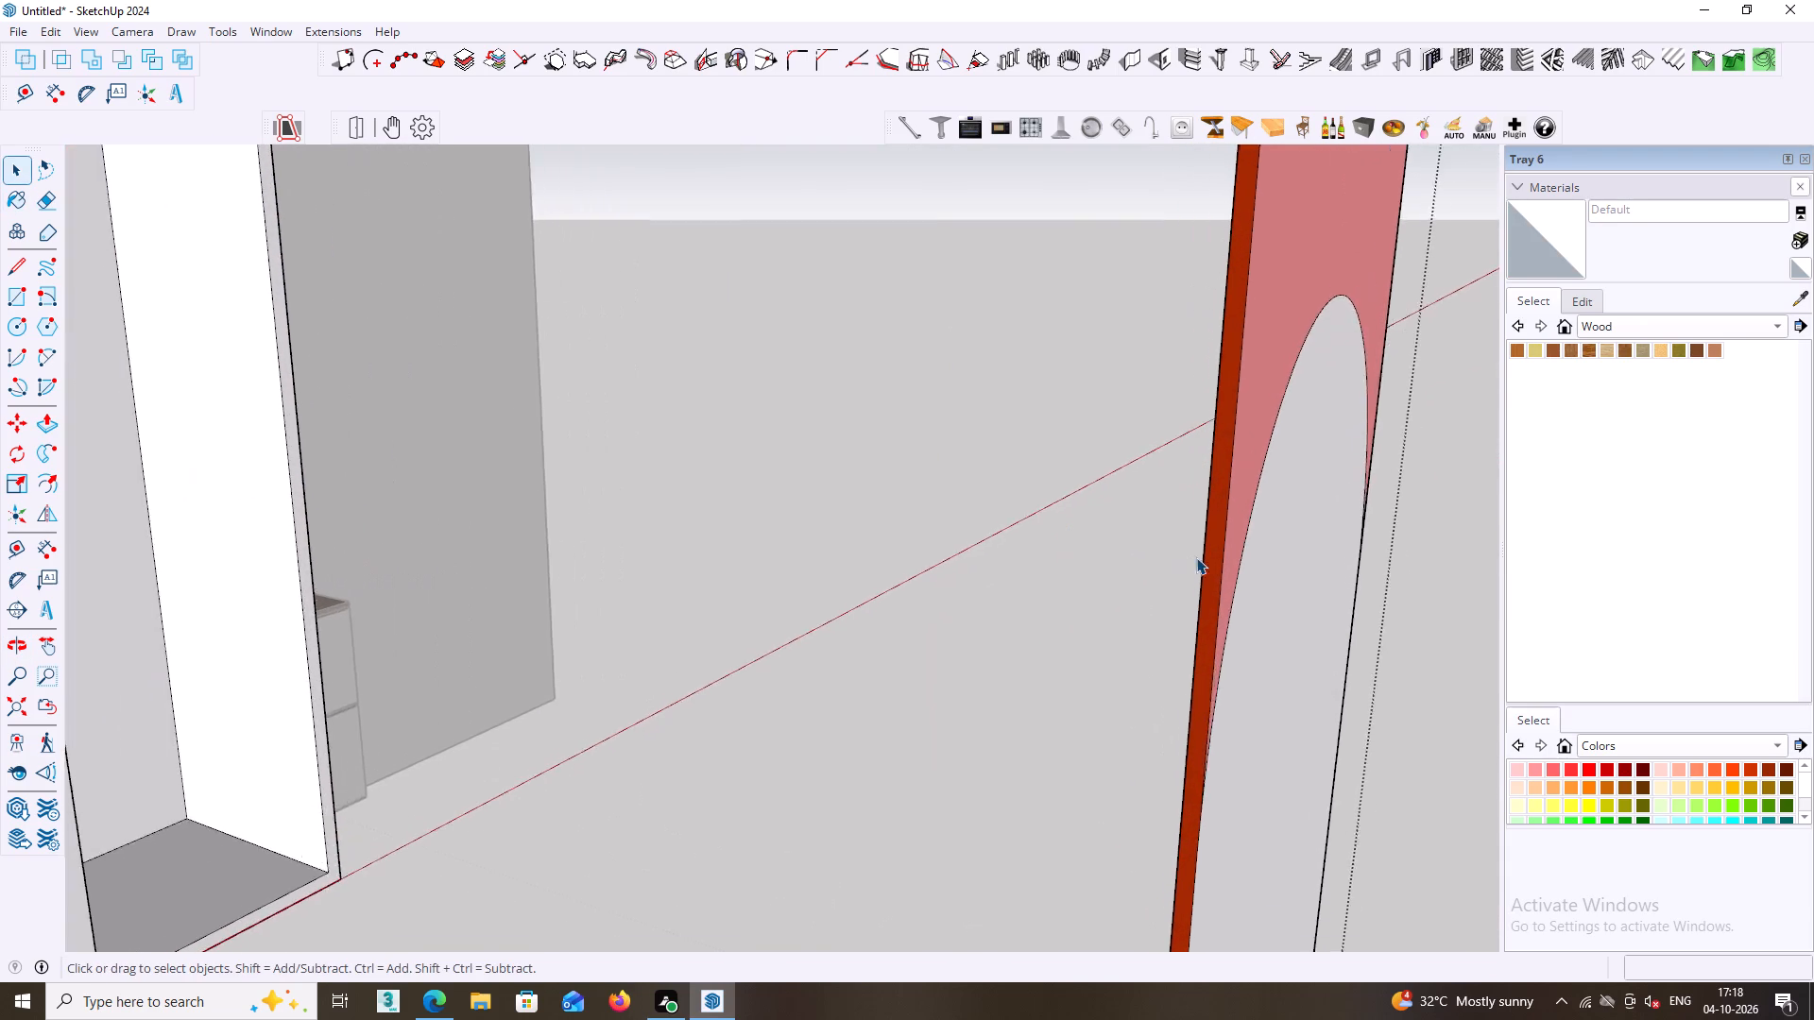
scroll(1196, 557, up, 3)
triple_click(1235, 532)
click(1235, 532)
click(1232, 532)
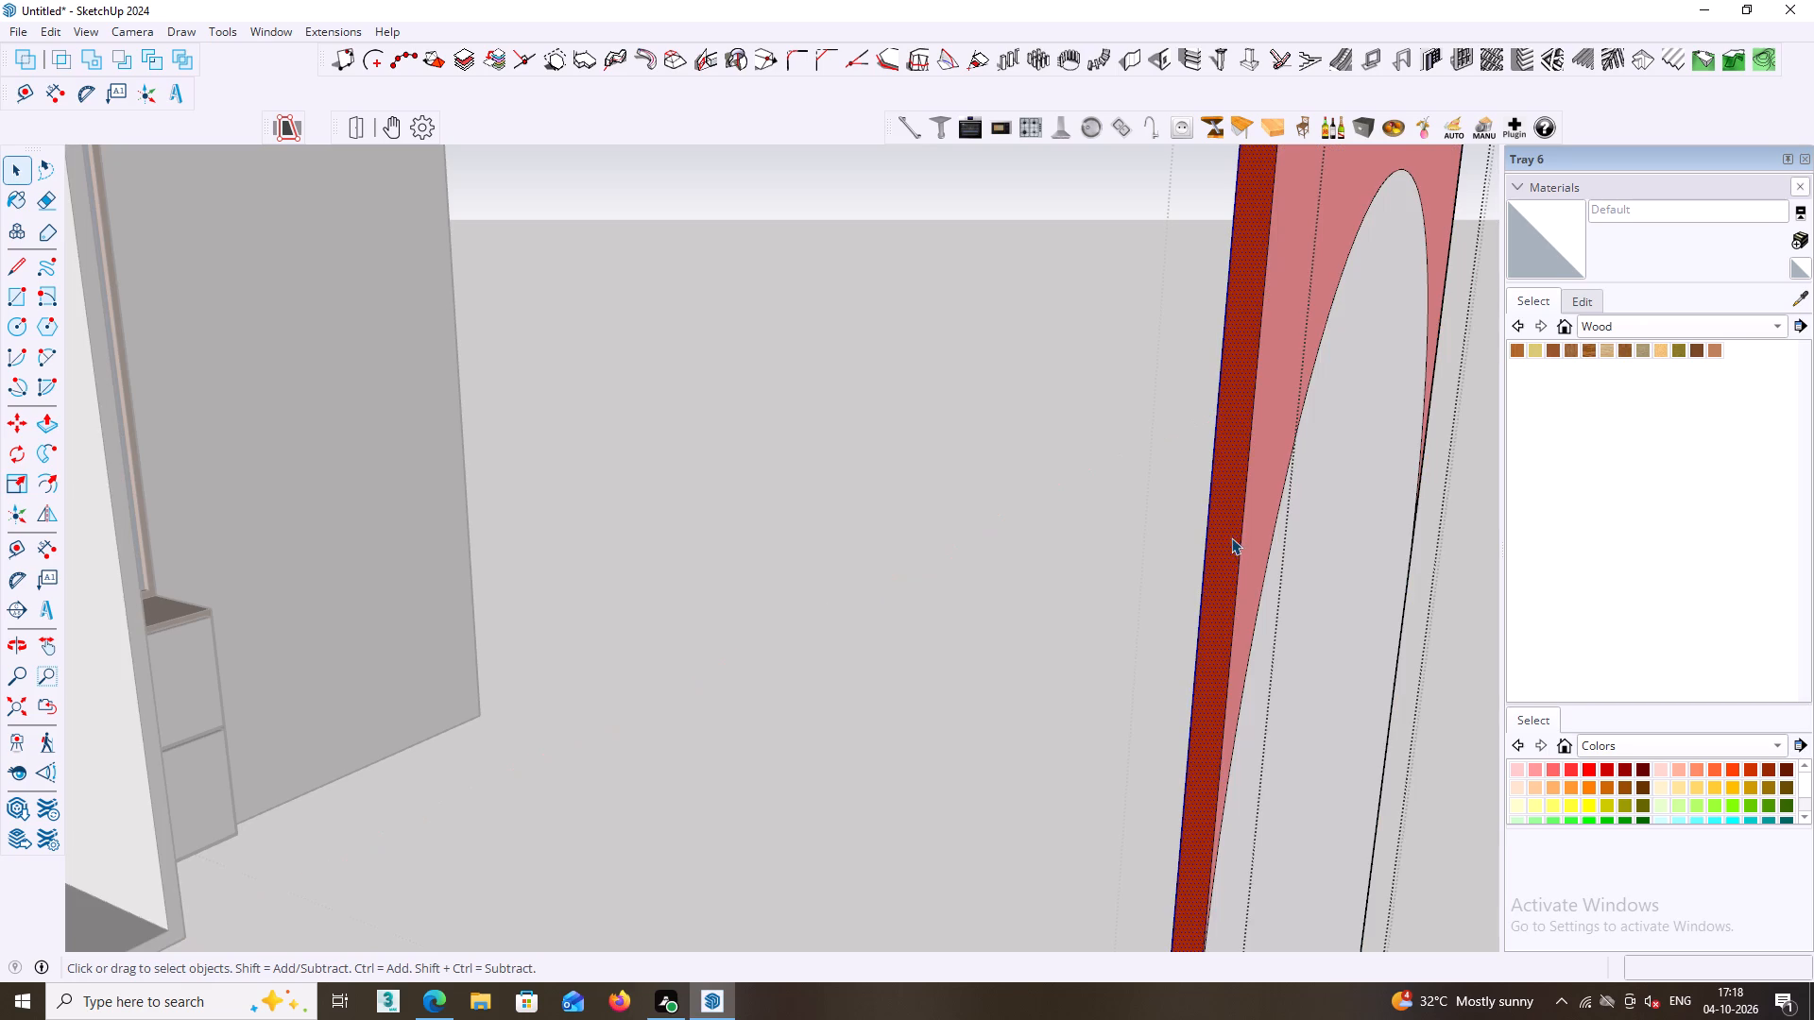
click(1515, 346)
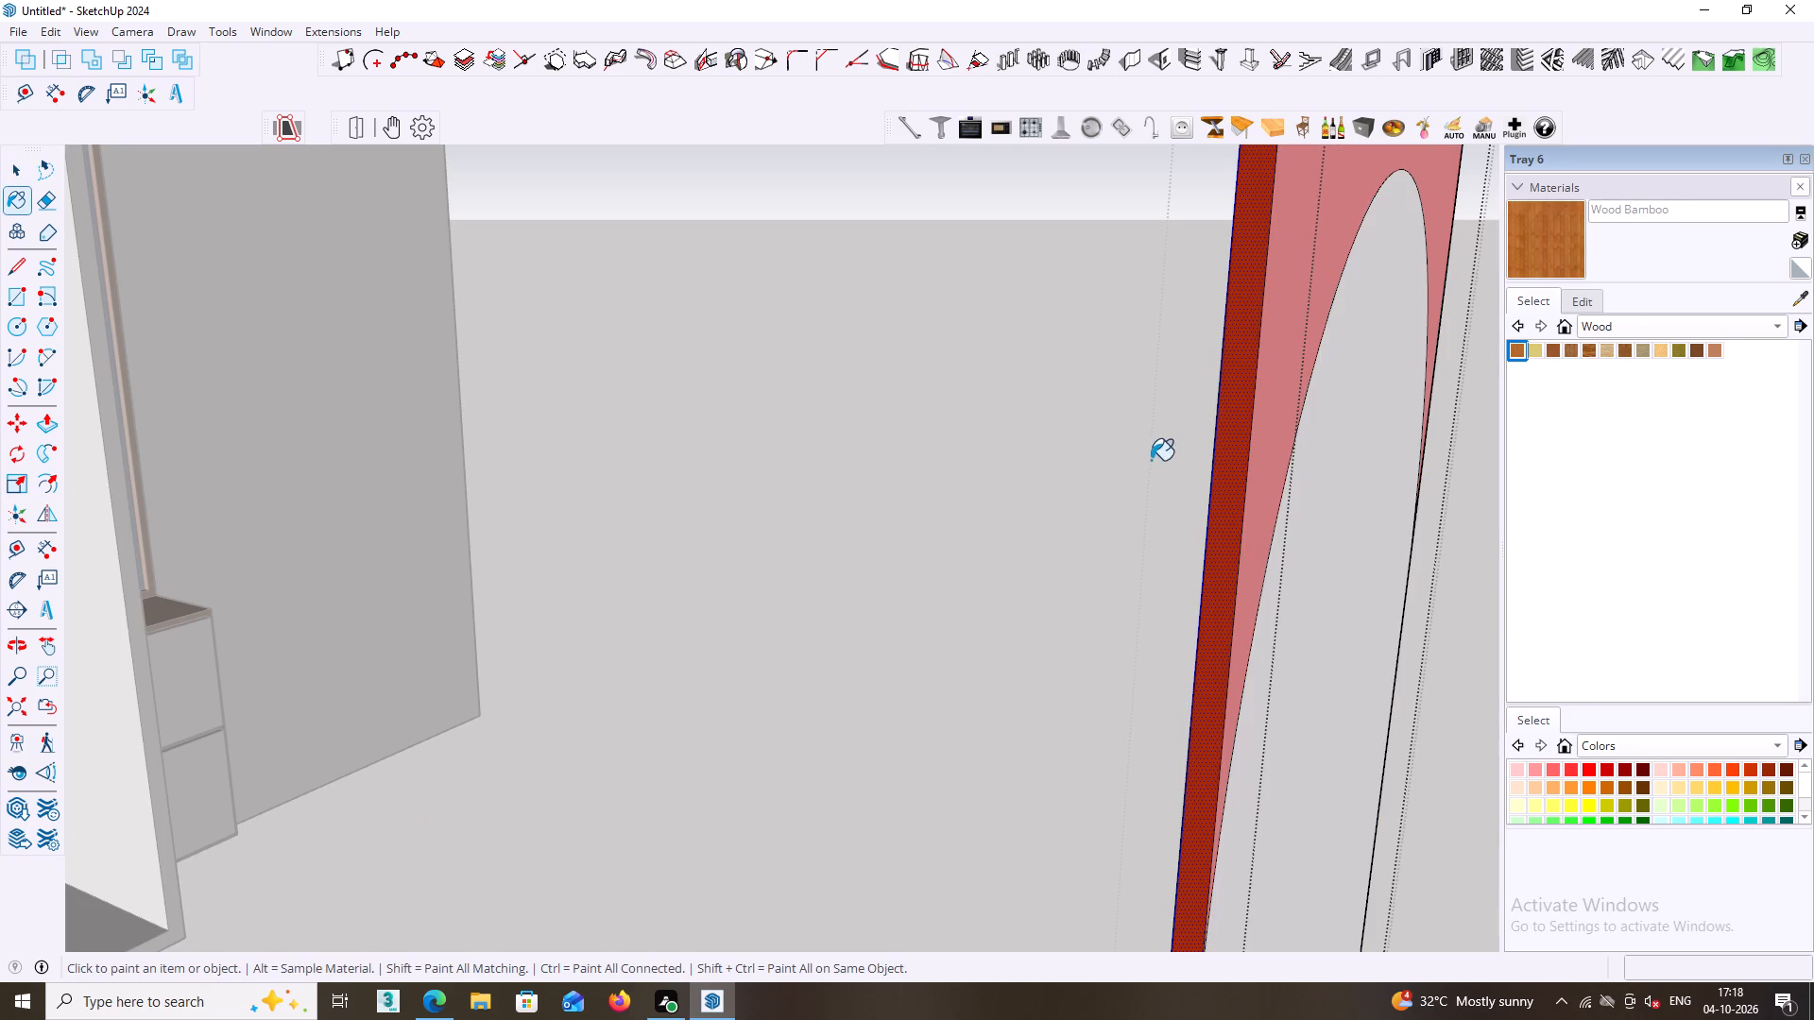
click(1233, 448)
Paint the arched door panel's dark red-brown back face with Wood Bamboo.
middle_drag(1226, 449, 1378, 452)
middle_drag(1252, 450, 1282, 442)
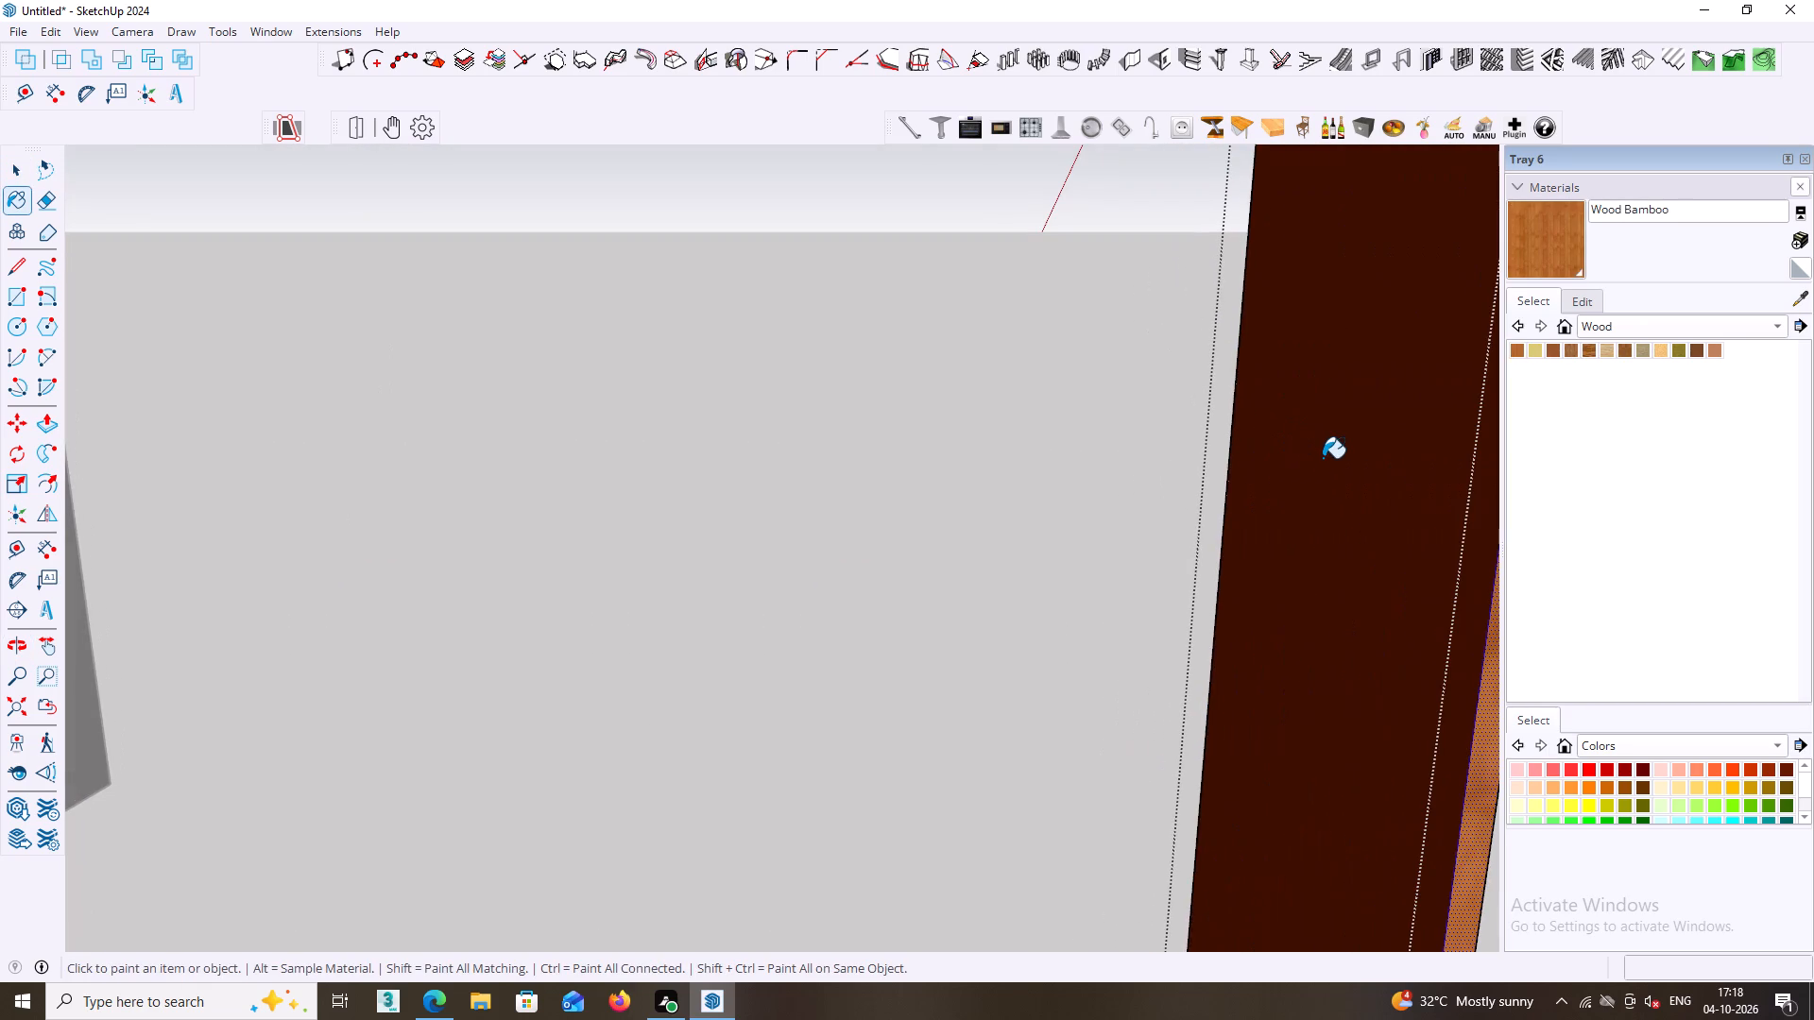
click(1357, 460)
Paint the arched door panel's opposite vertical edge, farthest from the wardrobe, with Wood Bamboo.
scroll(1355, 460, down, 7)
middle_click(1354, 464)
middle_click(1367, 490)
middle_drag(1370, 490, 1131, 463)
middle_drag(1147, 463, 677, 461)
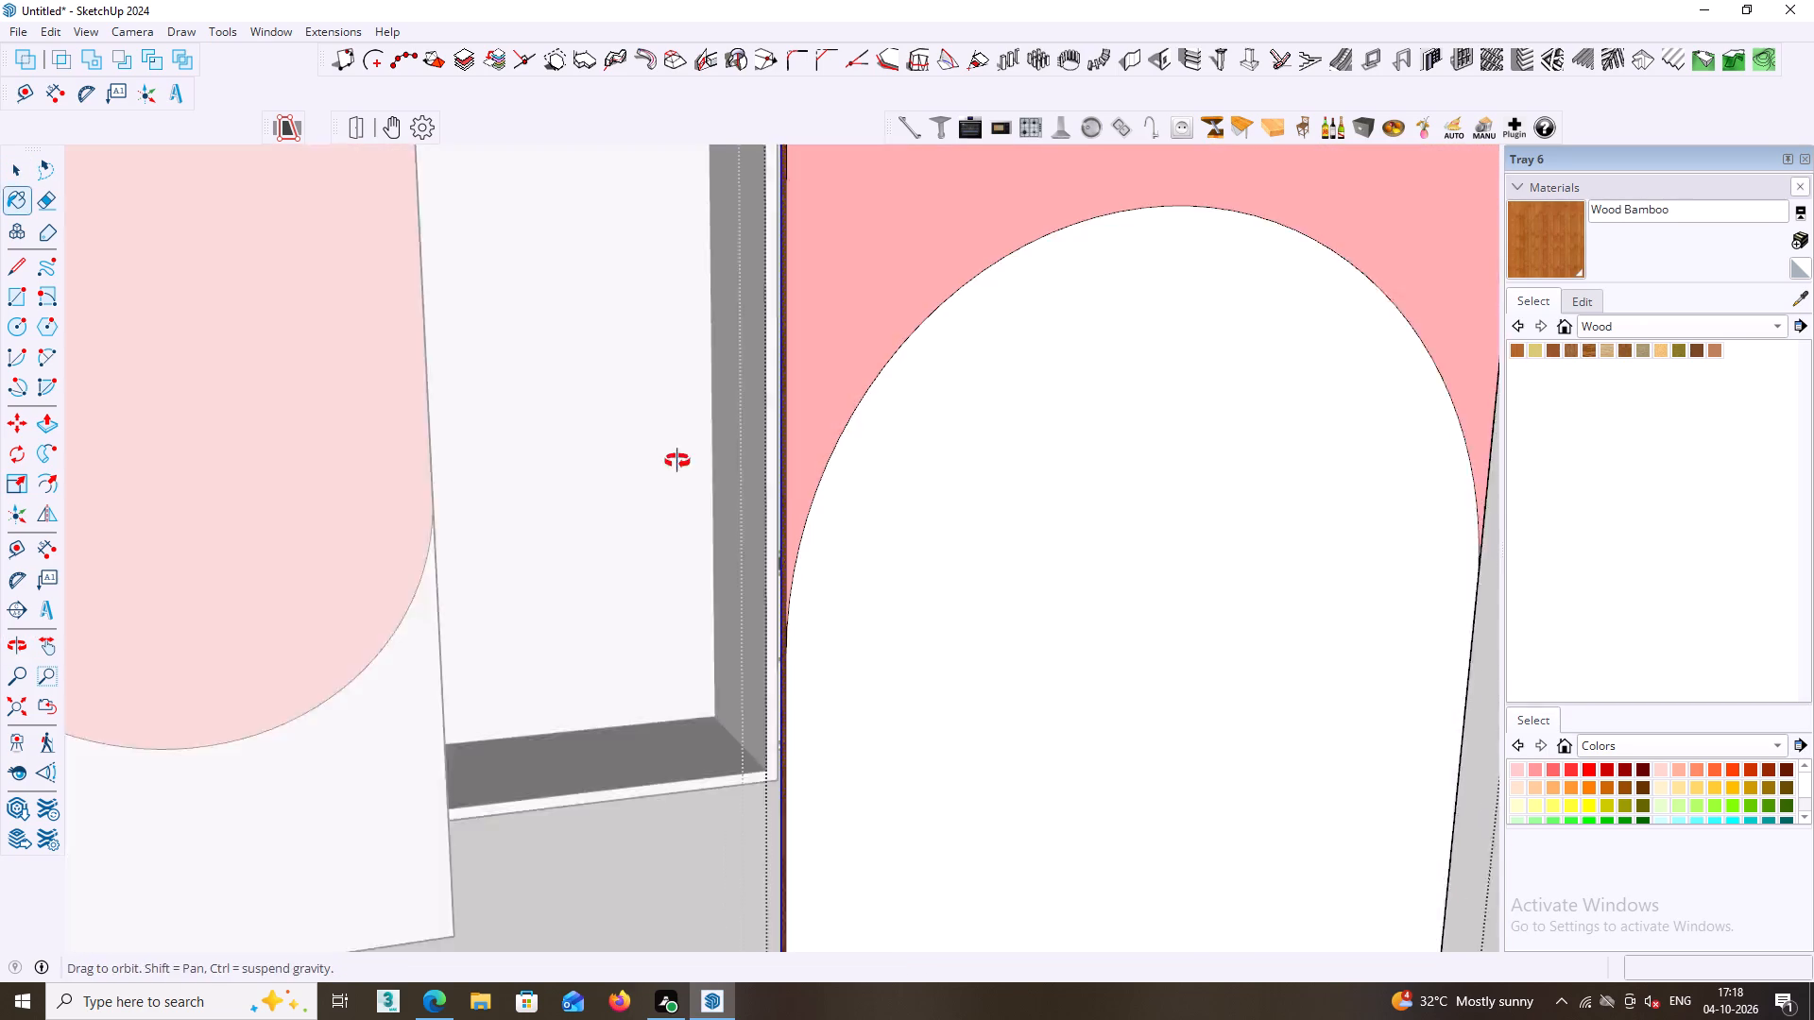
middle_drag(677, 461, 676, 461)
middle_drag(1021, 439, 862, 440)
scroll(937, 433, down, 2)
middle_drag(1010, 448, 502, 407)
middle_drag(840, 436, 430, 420)
scroll(559, 420, down, 1)
middle_drag(815, 428, 739, 427)
middle_drag(904, 429, 753, 425)
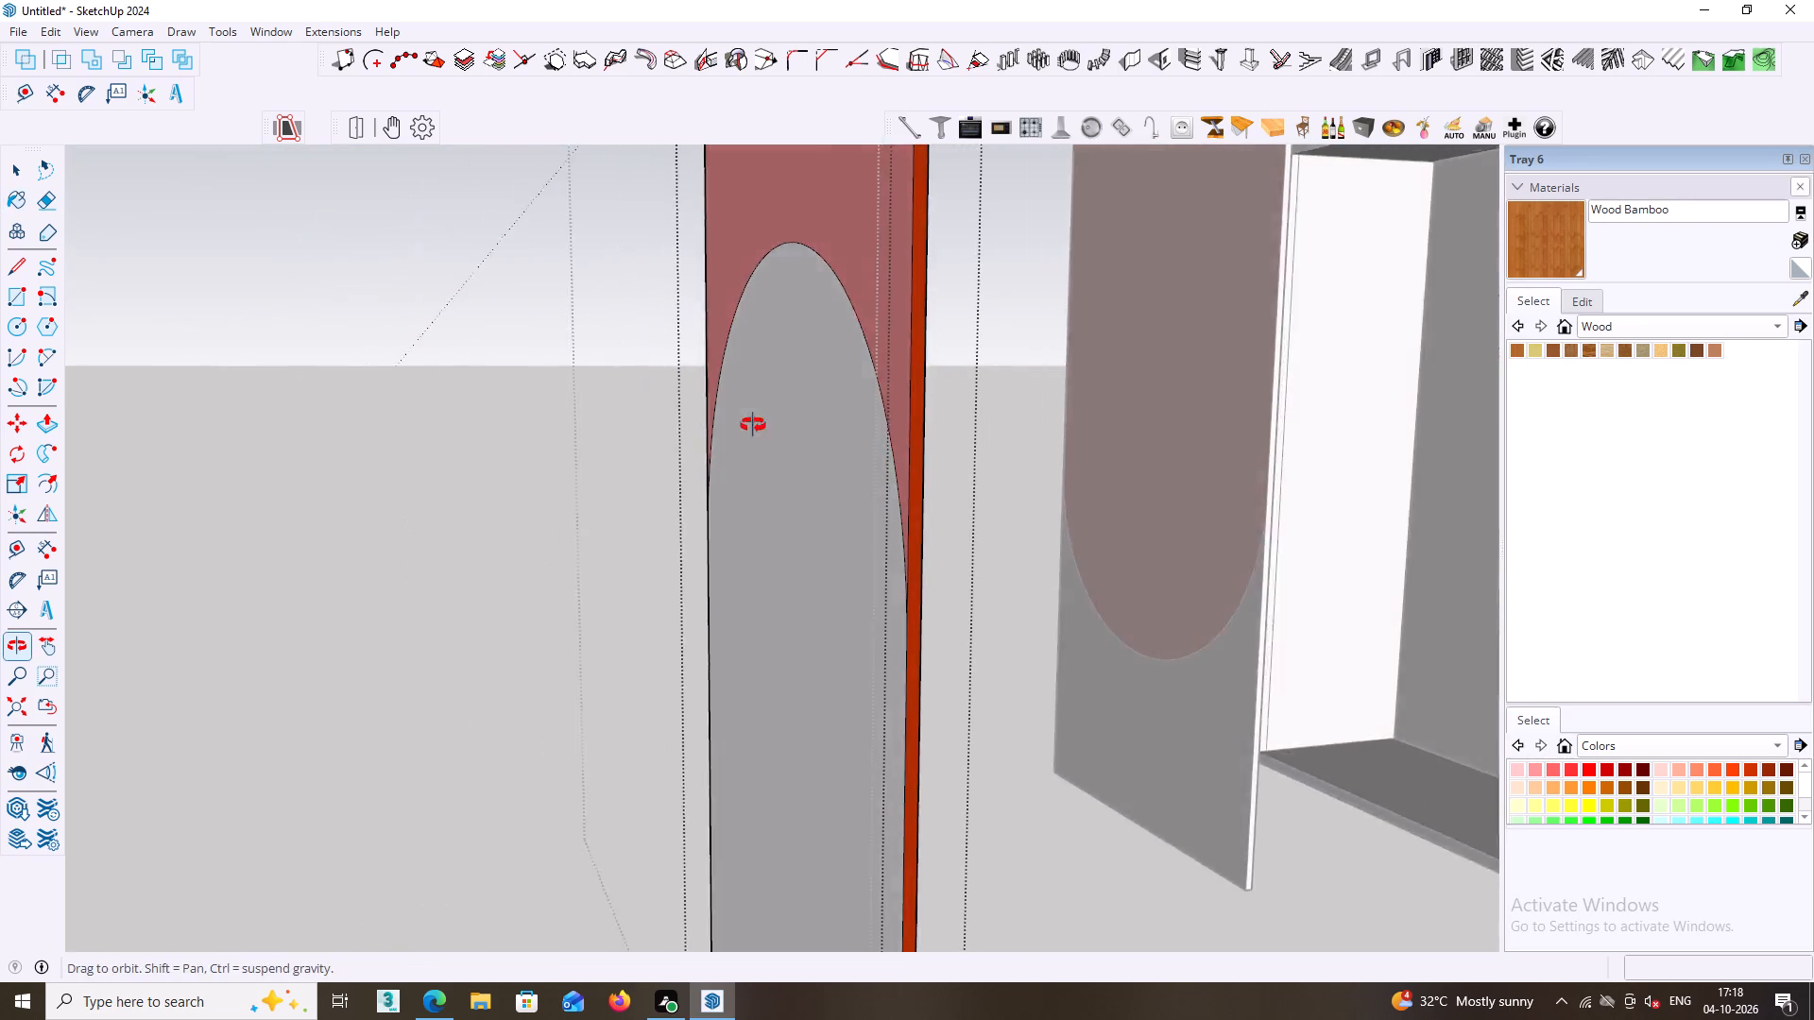
middle_drag(753, 425, 594, 425)
scroll(866, 435, up, 2)
click(936, 440)
middle_drag(936, 441, 935, 455)
scroll(936, 441, down, 7)
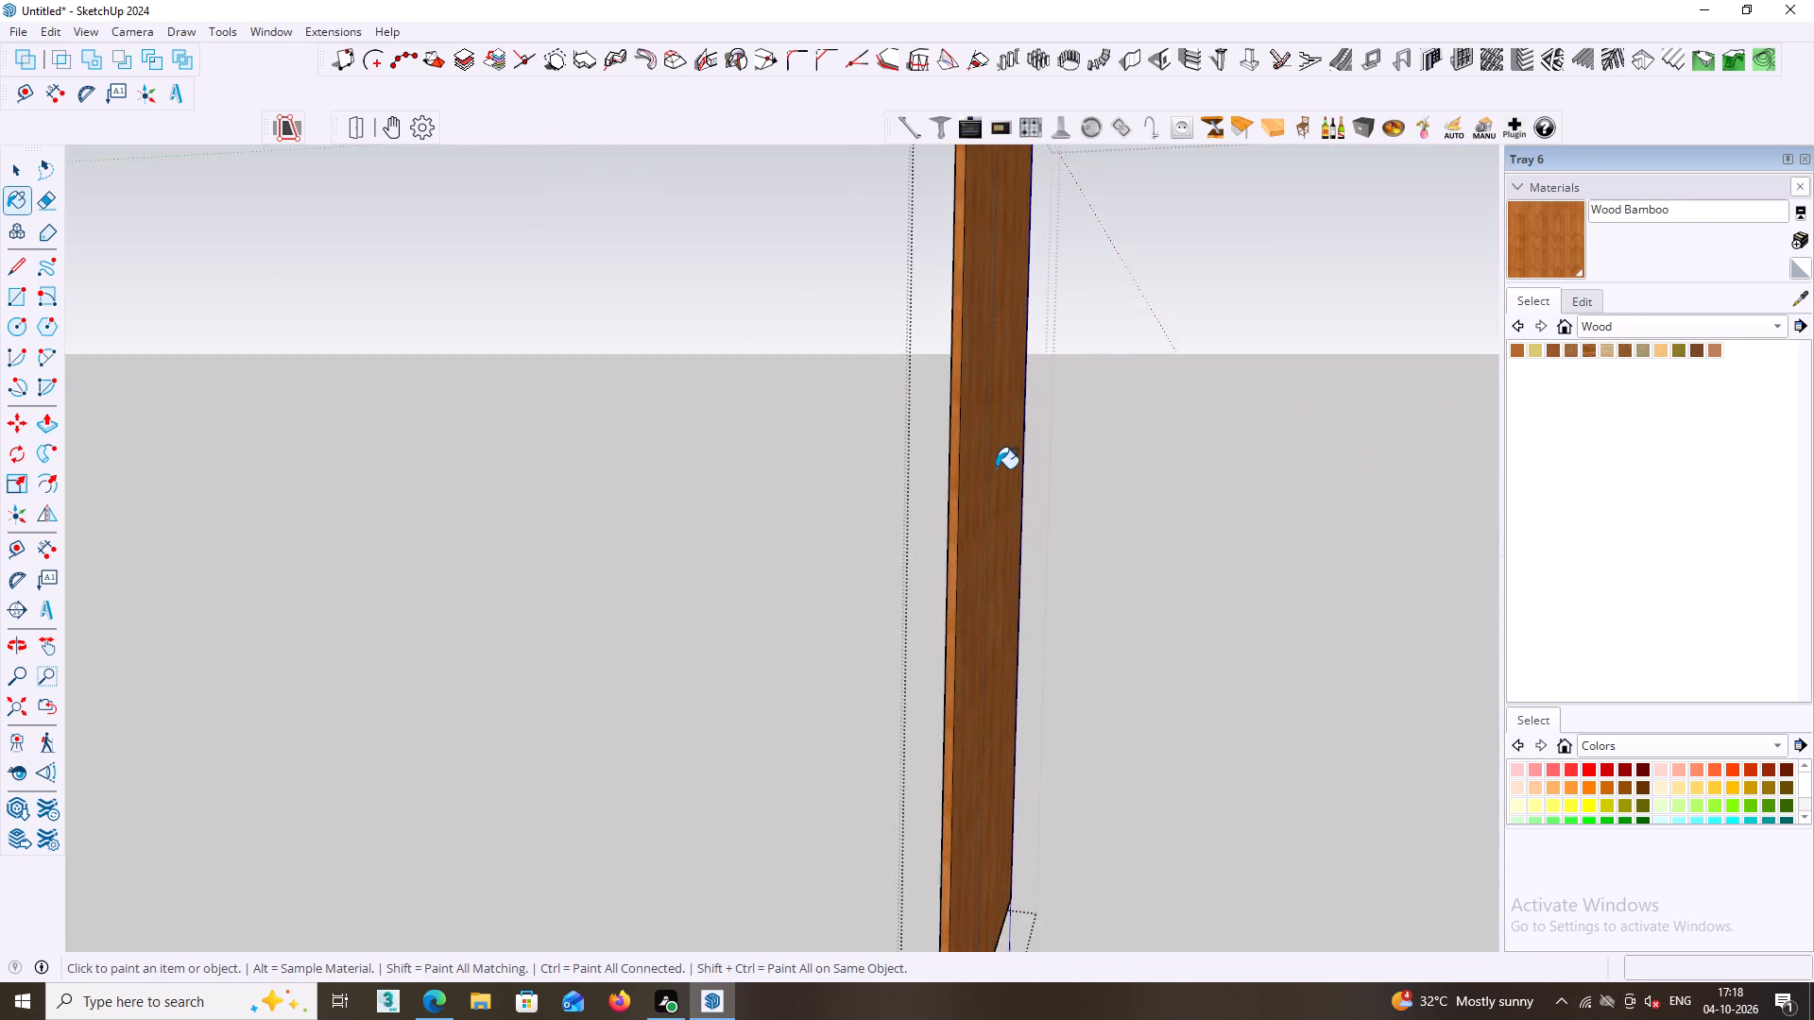
Paint the arched door panel's top edge with Wood Bamboo and close its group.
scroll(996, 468, down, 9)
middle_click(1005, 433)
middle_click(1008, 440)
middle_drag(1001, 450, 1060, 674)
middle_drag(996, 339, 1004, 607)
middle_click(1066, 562)
scroll(1066, 562, up, 4)
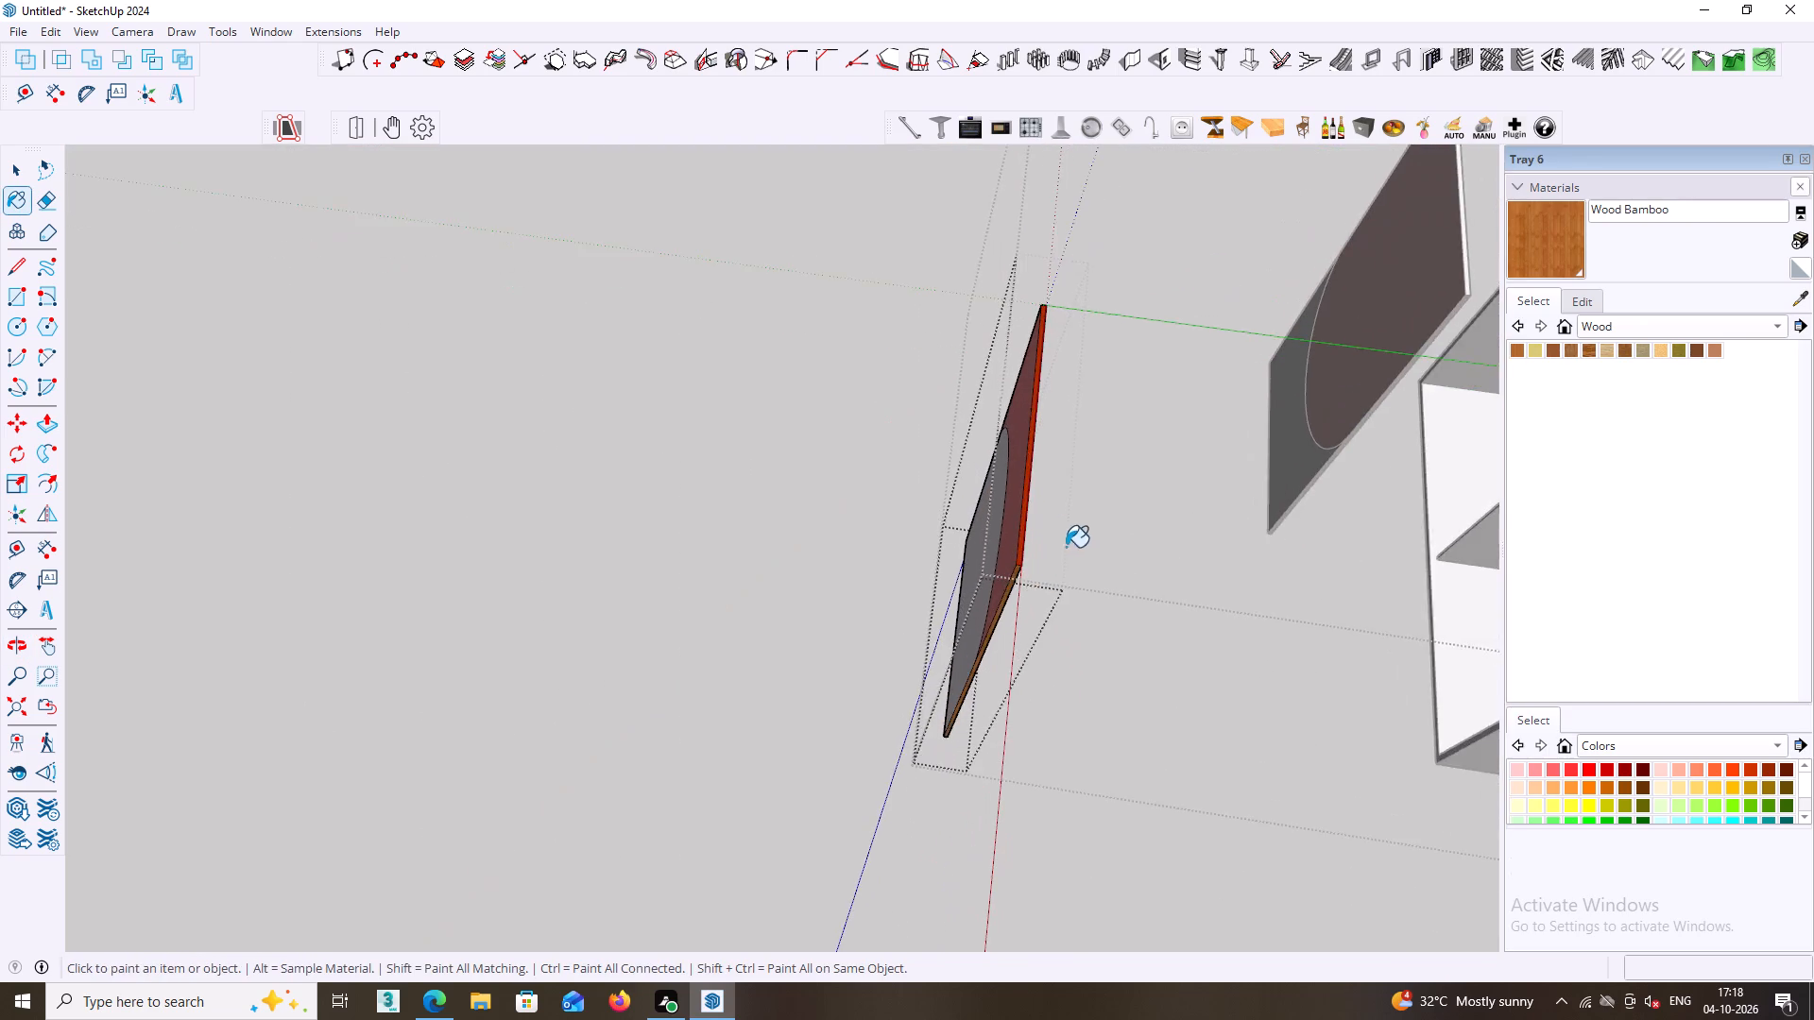
scroll(1066, 547, up, 9)
click(1010, 507)
scroll(1005, 516, down, 3)
middle_drag(1007, 521, 1271, 567)
middle_drag(1119, 522, 1241, 807)
middle_drag(1015, 600, 1481, 695)
middle_drag(995, 523, 1044, 654)
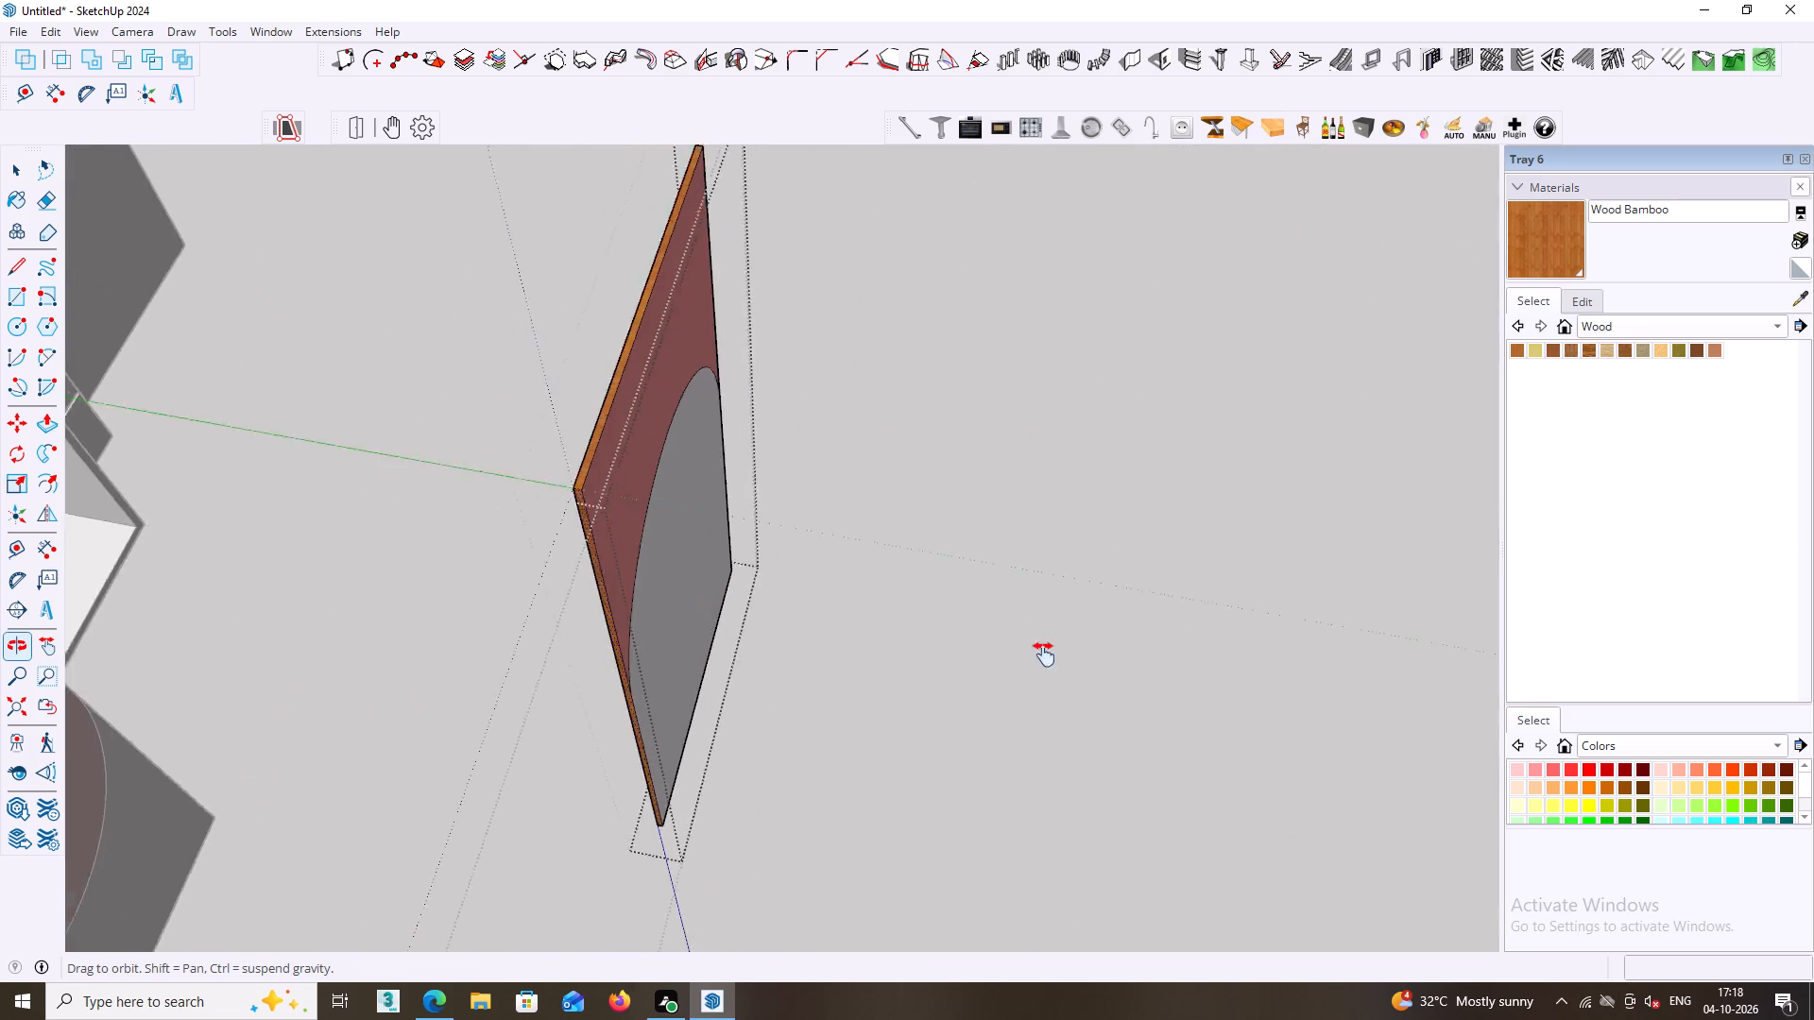
middle_drag(1044, 654, 1038, 654)
middle_drag(949, 591, 975, 362)
scroll(669, 295, up, 2)
key(space)
click(1045, 366)
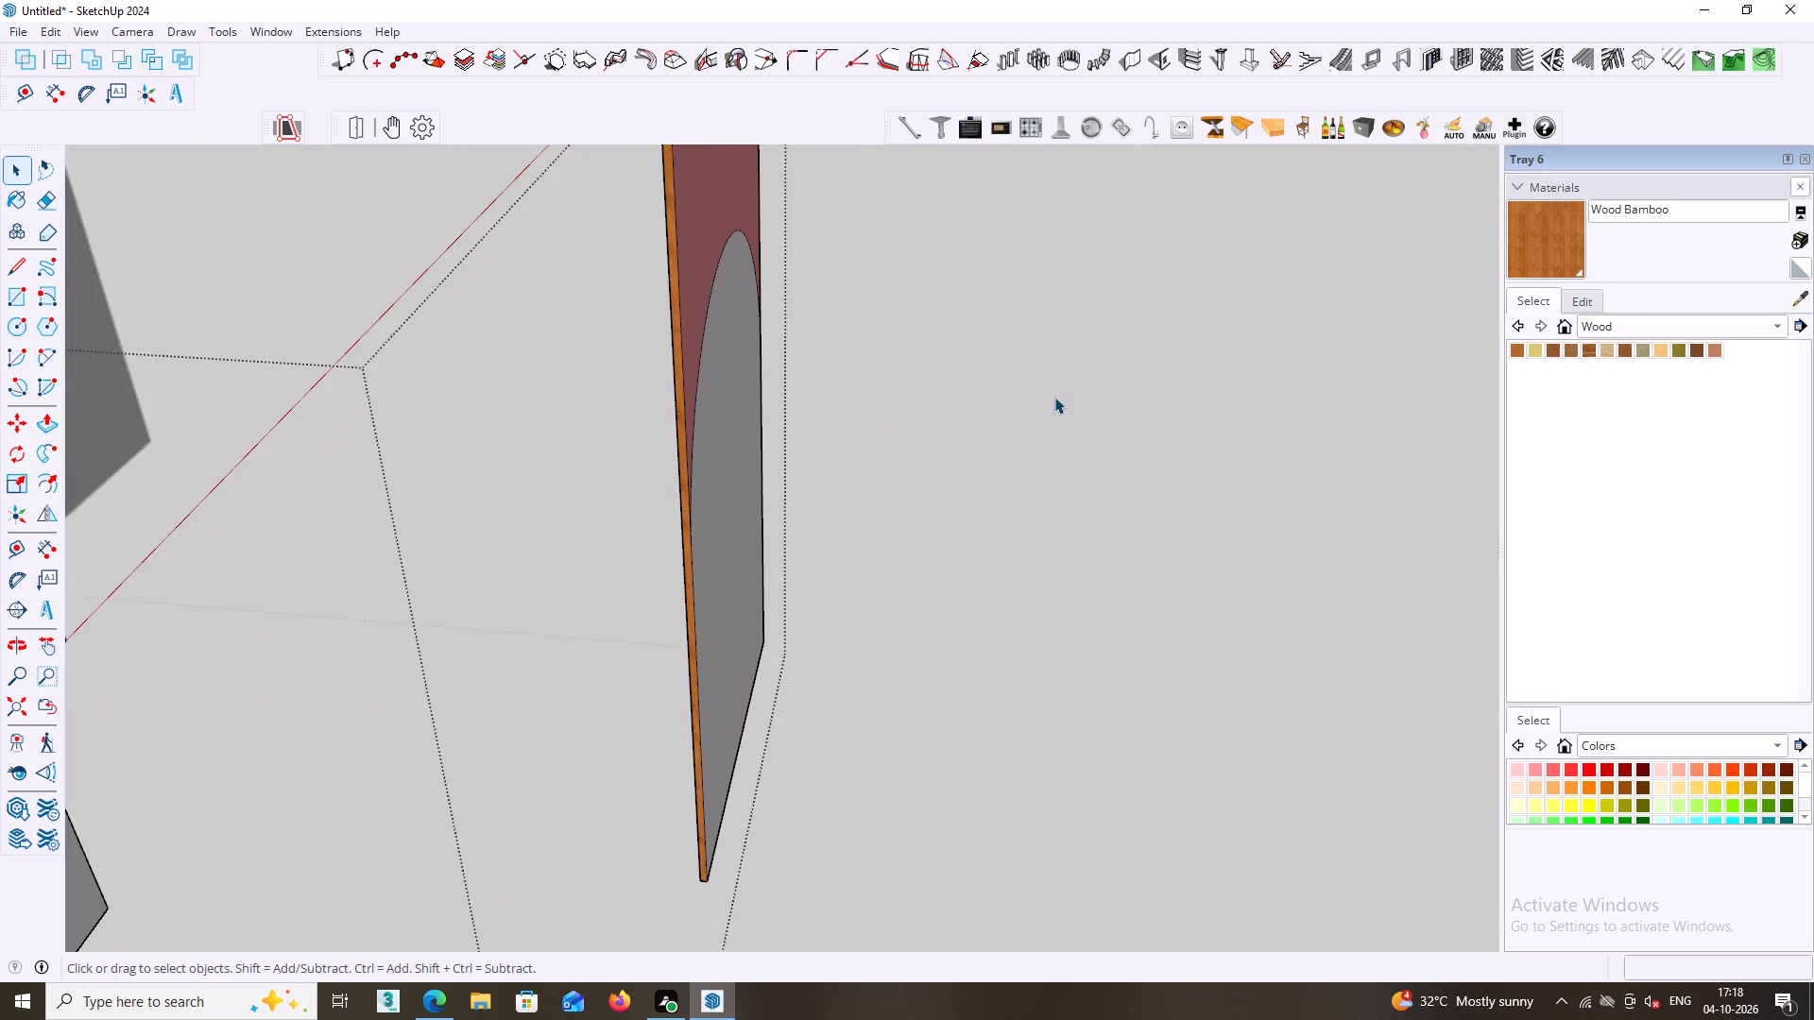
middle_drag(1054, 397, 972, 535)
middle_drag(965, 518, 944, 564)
scroll(949, 542, down, 4)
click(1000, 546)
middle_click(1070, 583)
scroll(1069, 583, down, 2)
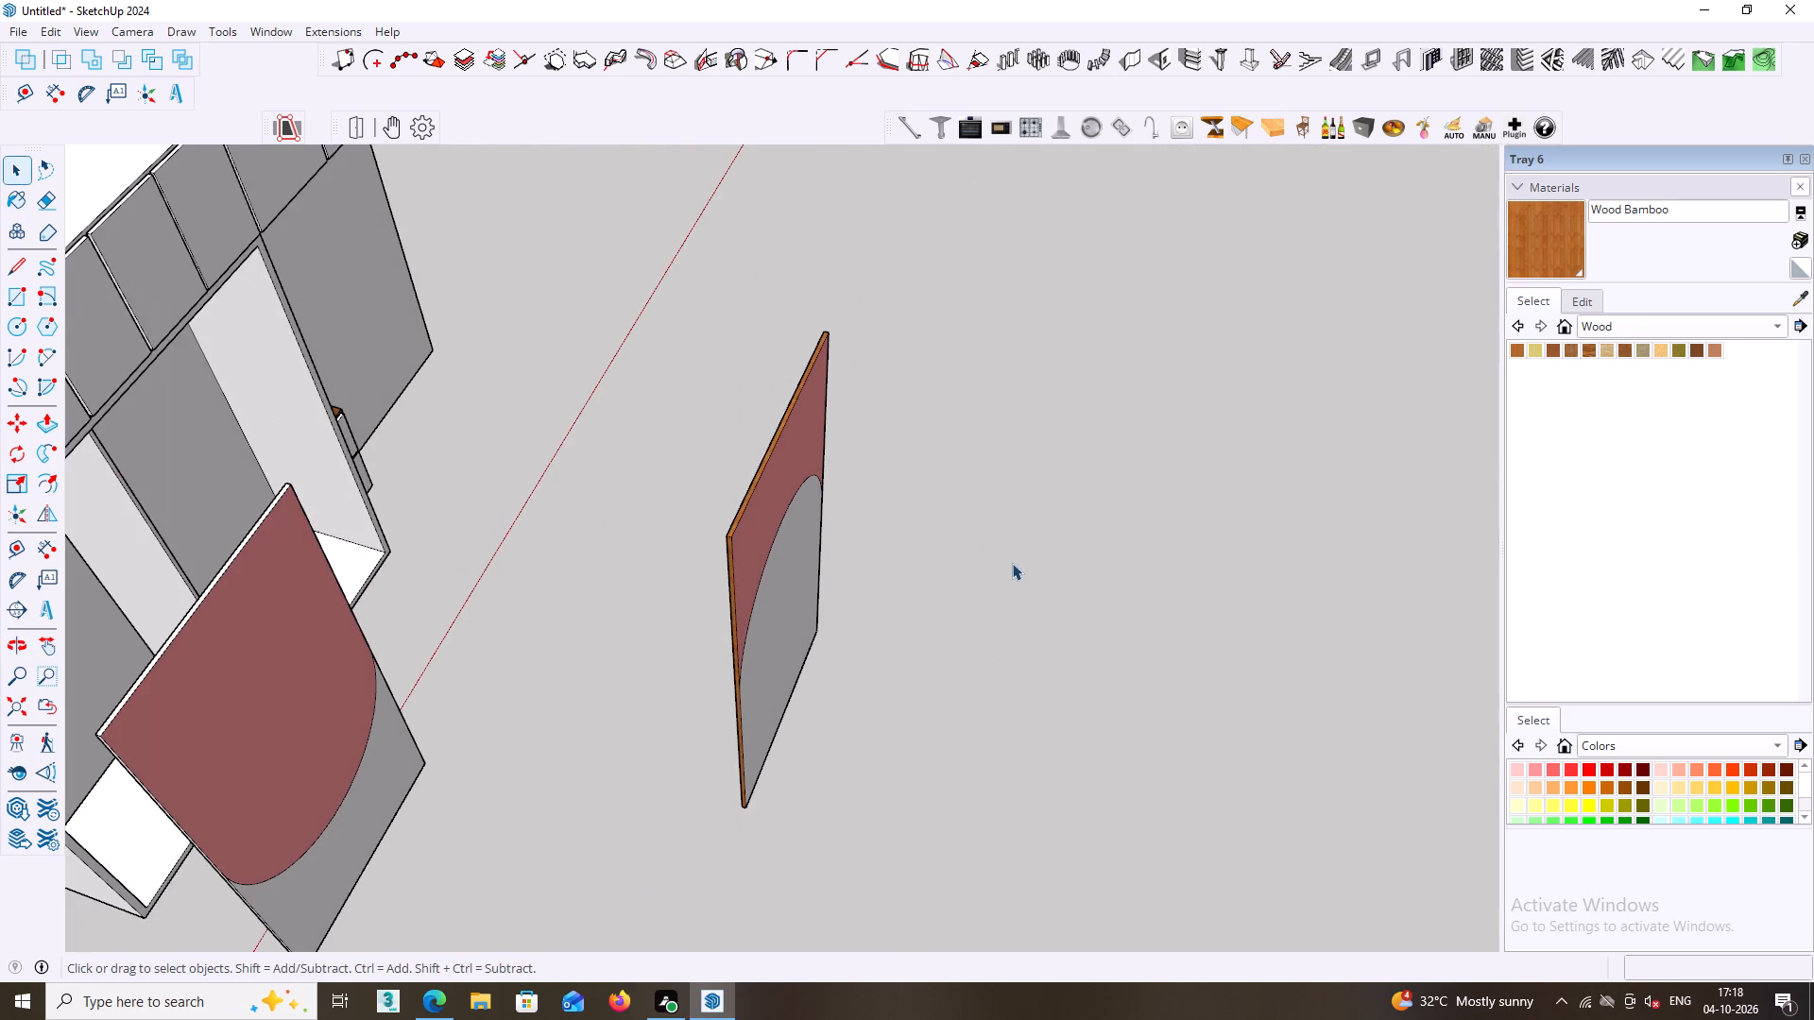
click(1052, 568)
Open the group of the door with the rounded-bottom pink area and paint its top edge with Wood Bamboo.
middle_drag(1101, 556, 728, 383)
middle_drag(791, 397, 801, 418)
scroll(790, 397, down, 3)
middle_drag(797, 416, 827, 418)
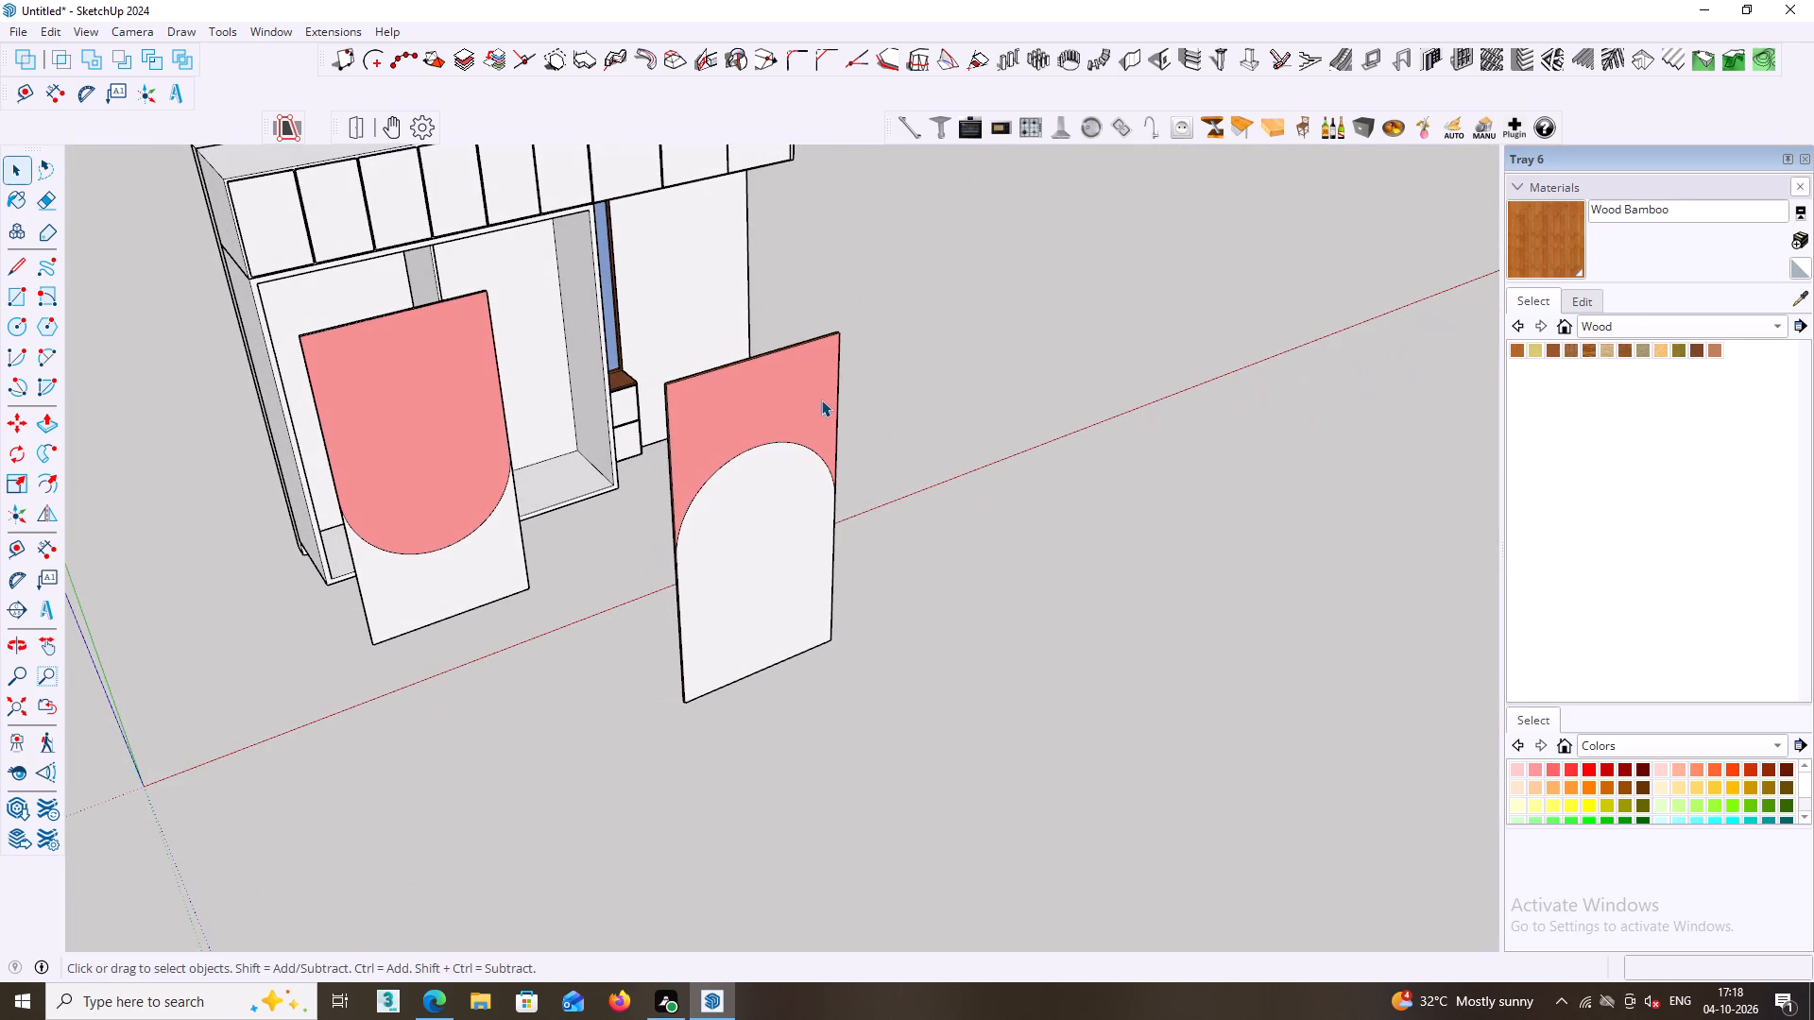
middle_drag(814, 399, 735, 417)
scroll(580, 378, up, 2)
middle_drag(522, 388, 744, 387)
middle_drag(742, 386, 800, 470)
scroll(780, 445, down, 1)
scroll(744, 429, up, 5)
middle_drag(738, 424, 813, 427)
scroll(710, 410, up, 2)
middle_drag(676, 394, 852, 444)
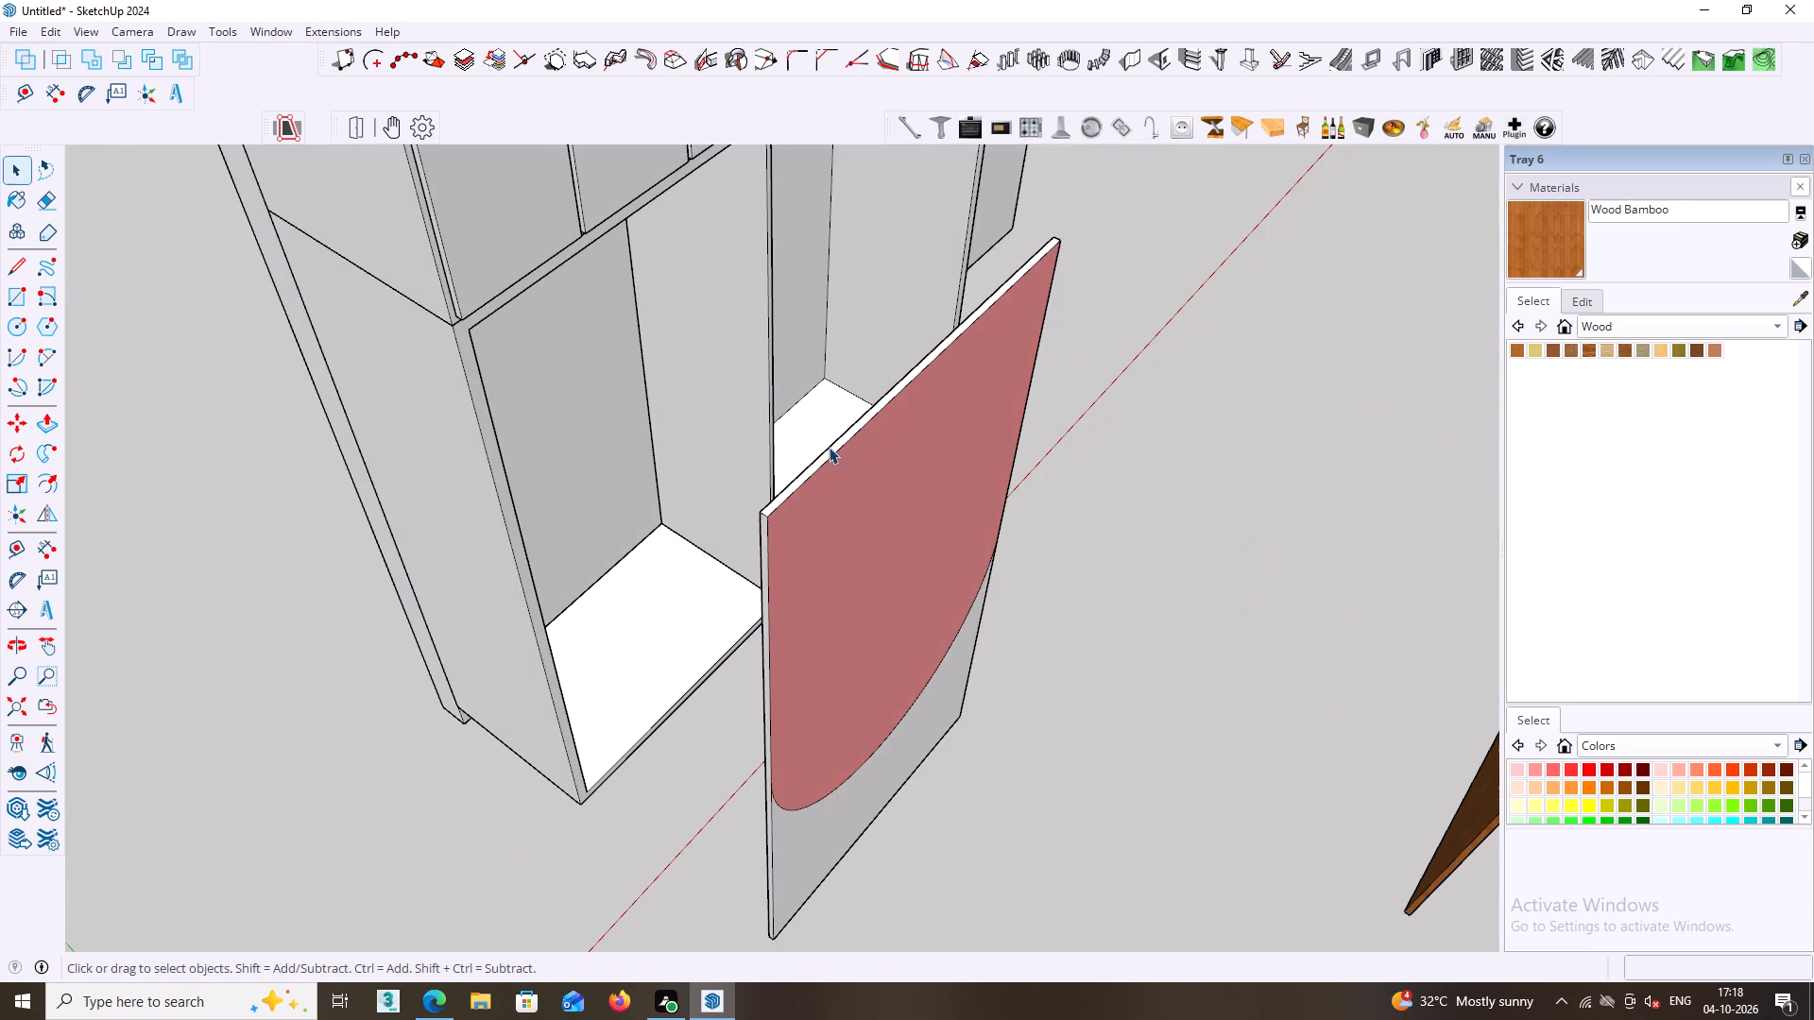
click(834, 464)
triple_click(834, 462)
double_click(837, 459)
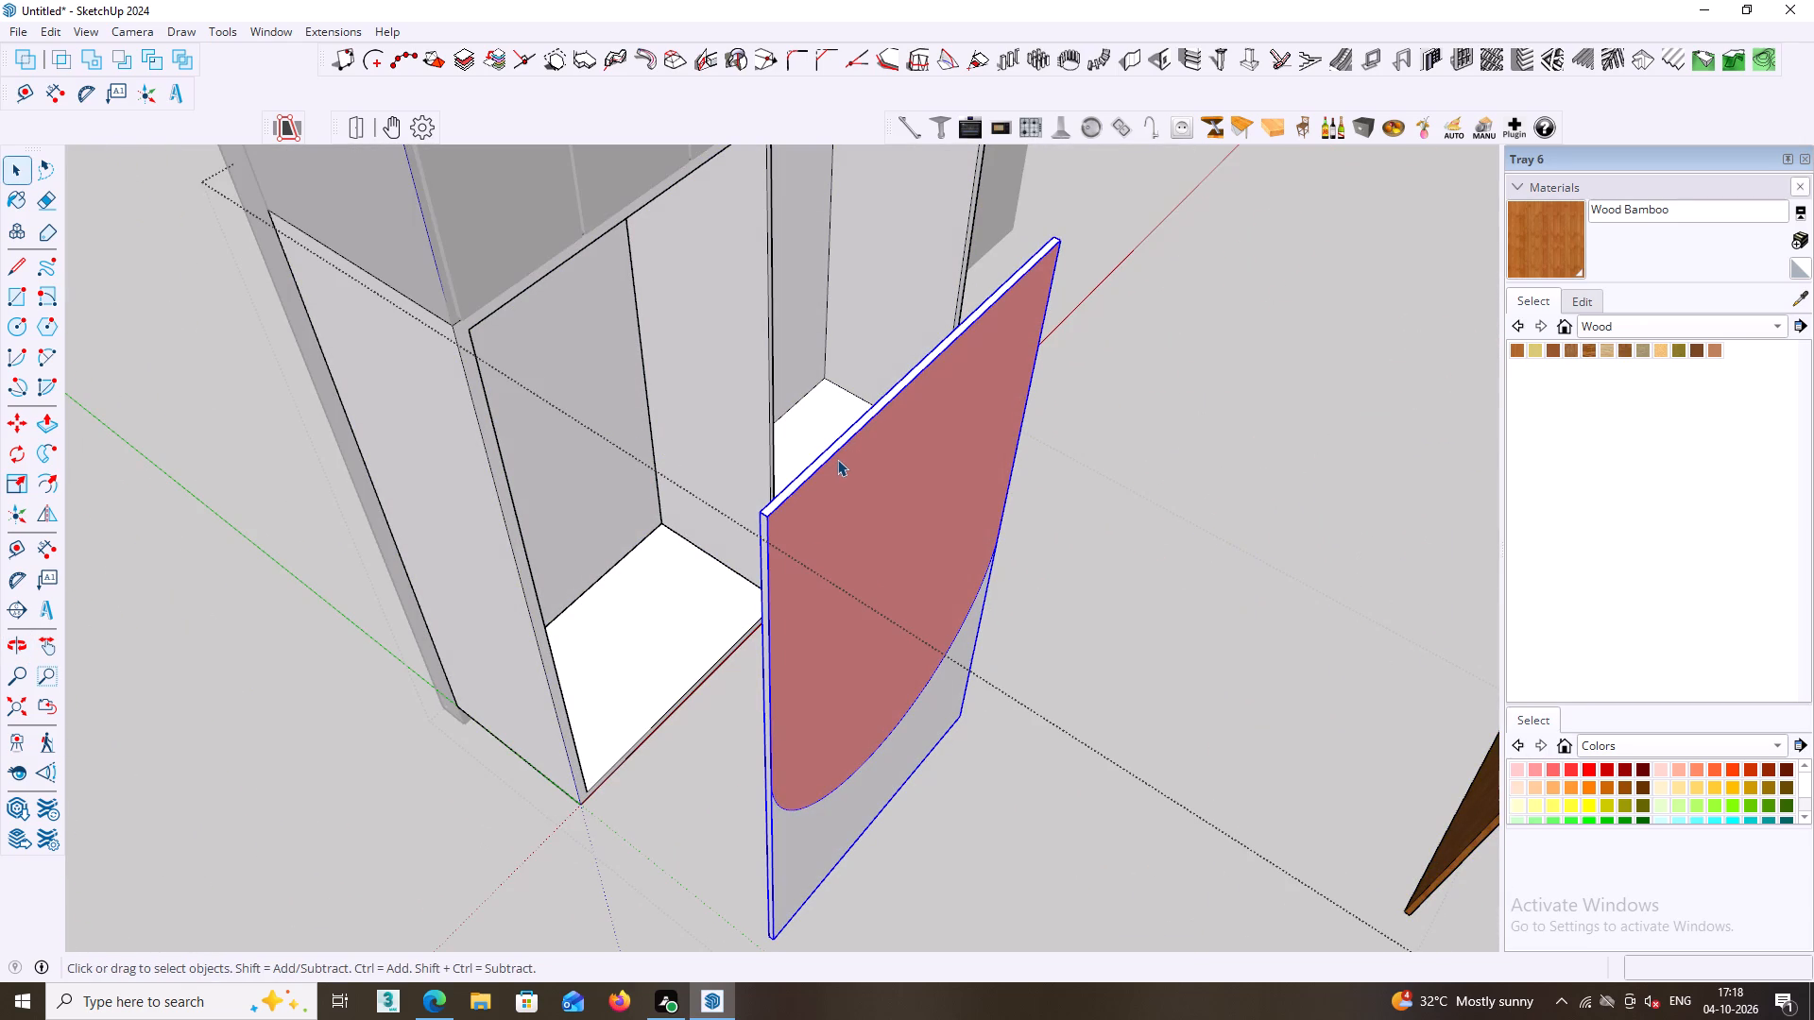
click(834, 453)
middle_drag(833, 450, 899, 447)
scroll(860, 456, up, 4)
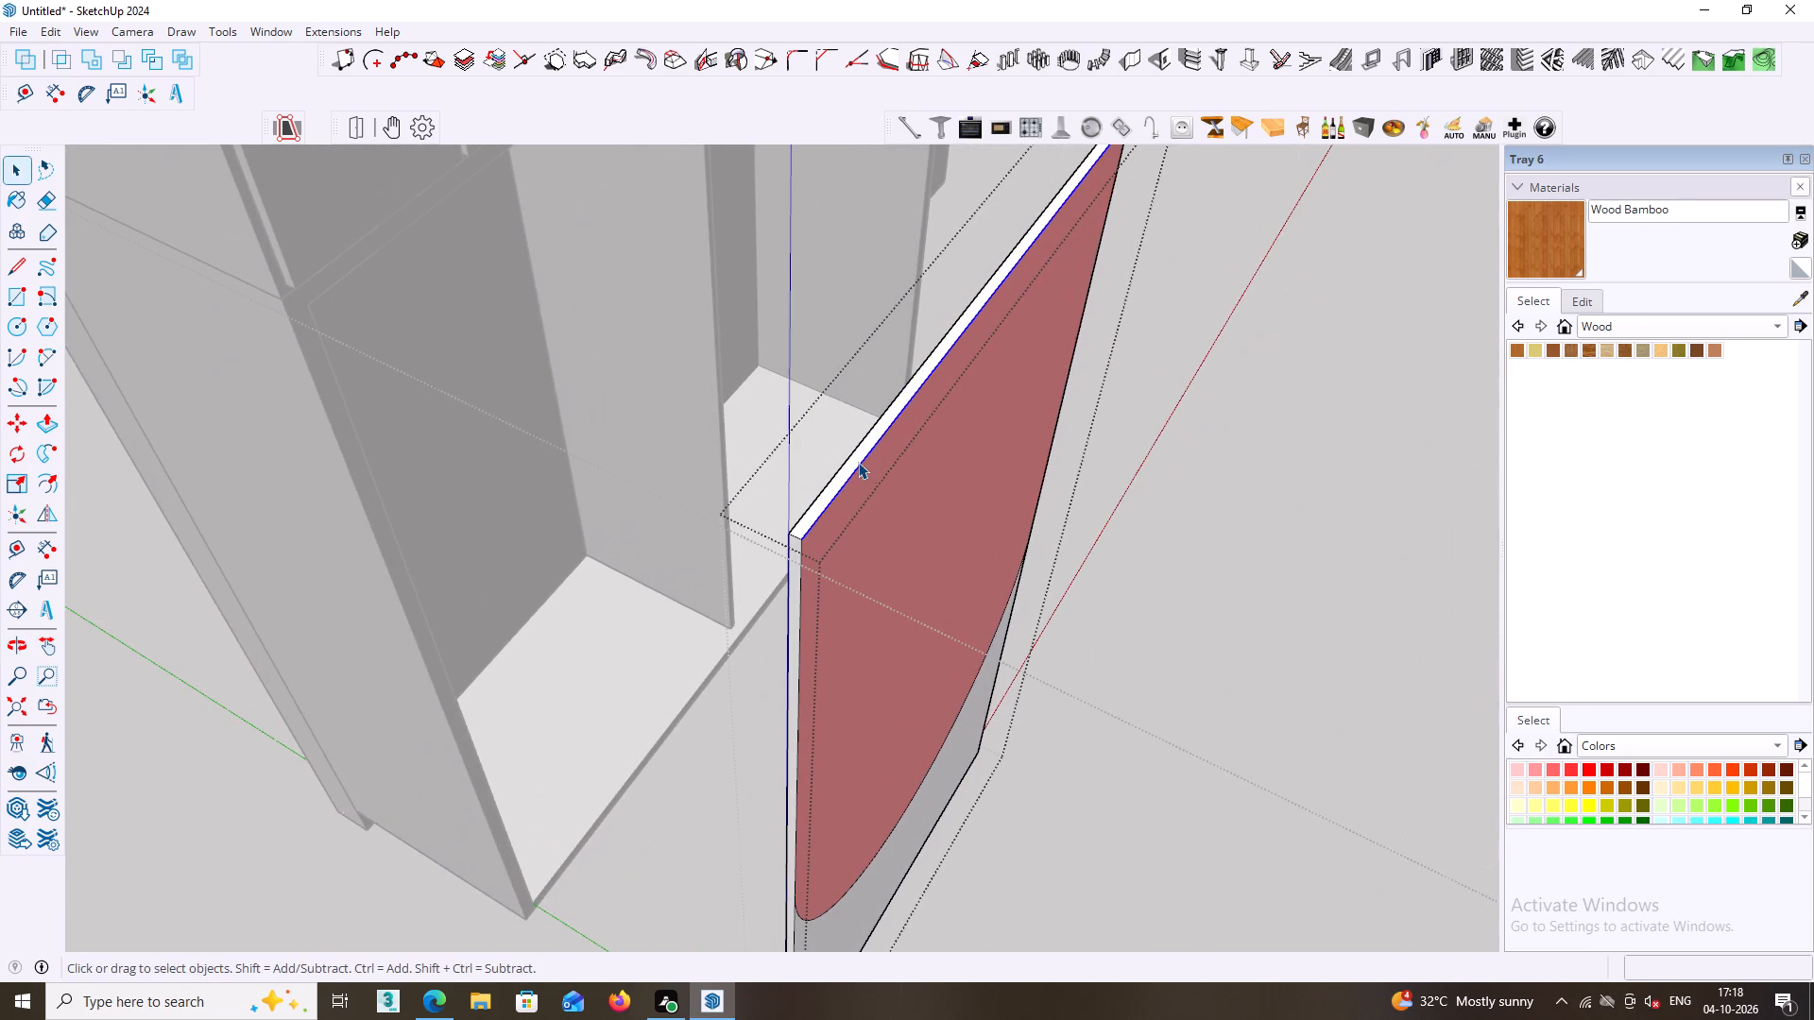
click(854, 462)
click(1536, 236)
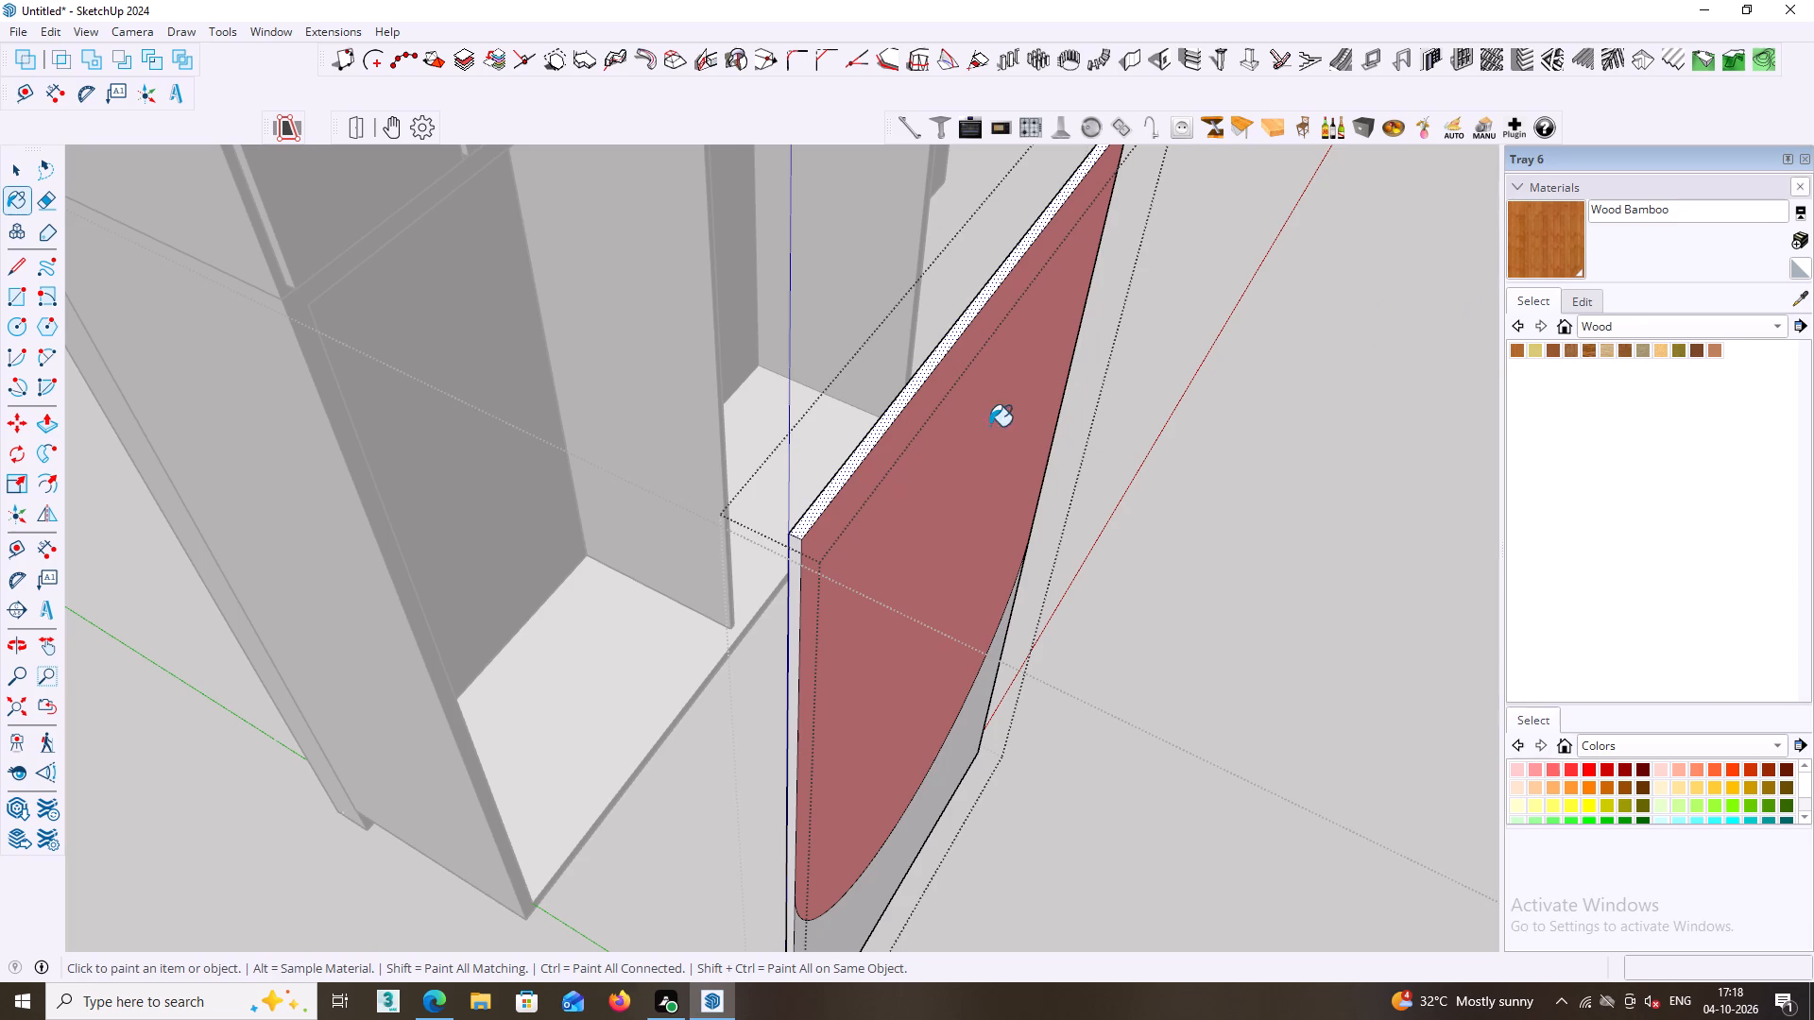
click(862, 458)
Paint the back face of the rounded-bottom pink door with Wood Bamboo.
middle_drag(862, 458, 1098, 392)
middle_drag(933, 467, 1001, 429)
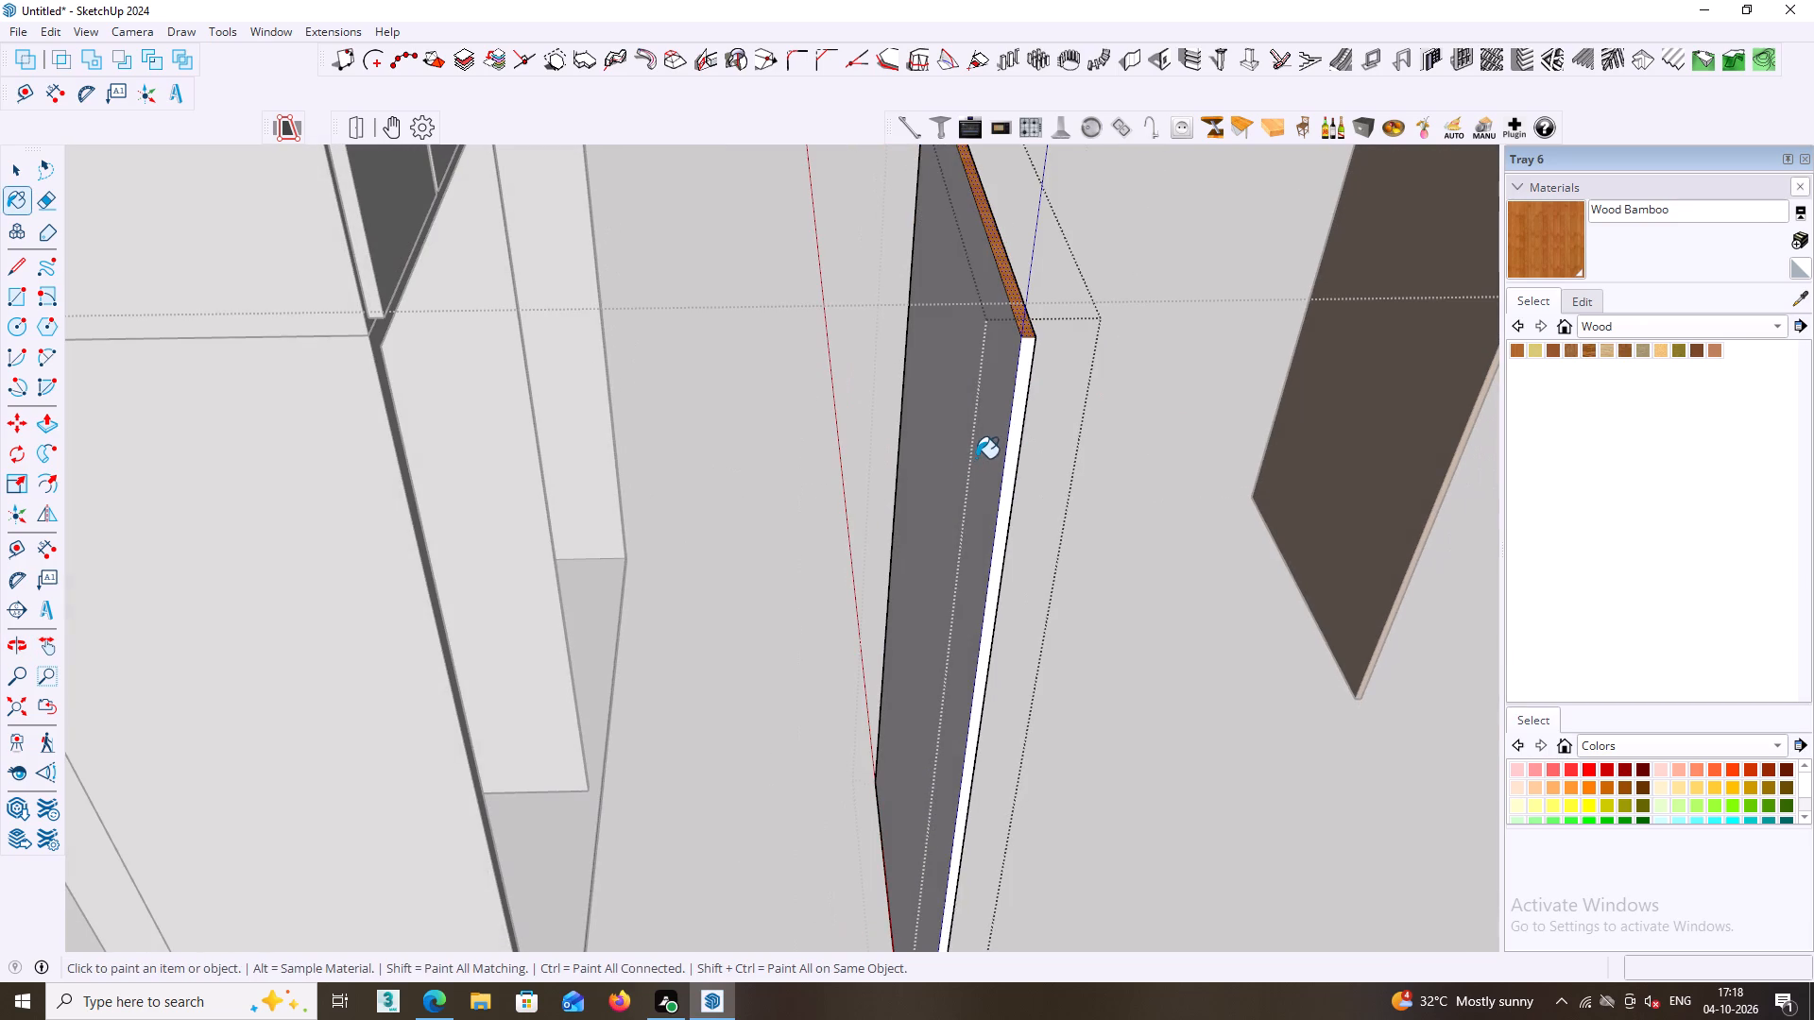
click(976, 458)
Paint that door's vertical edge farthest from the arched door with Wood Bamboo.
middle_drag(1024, 450, 838, 467)
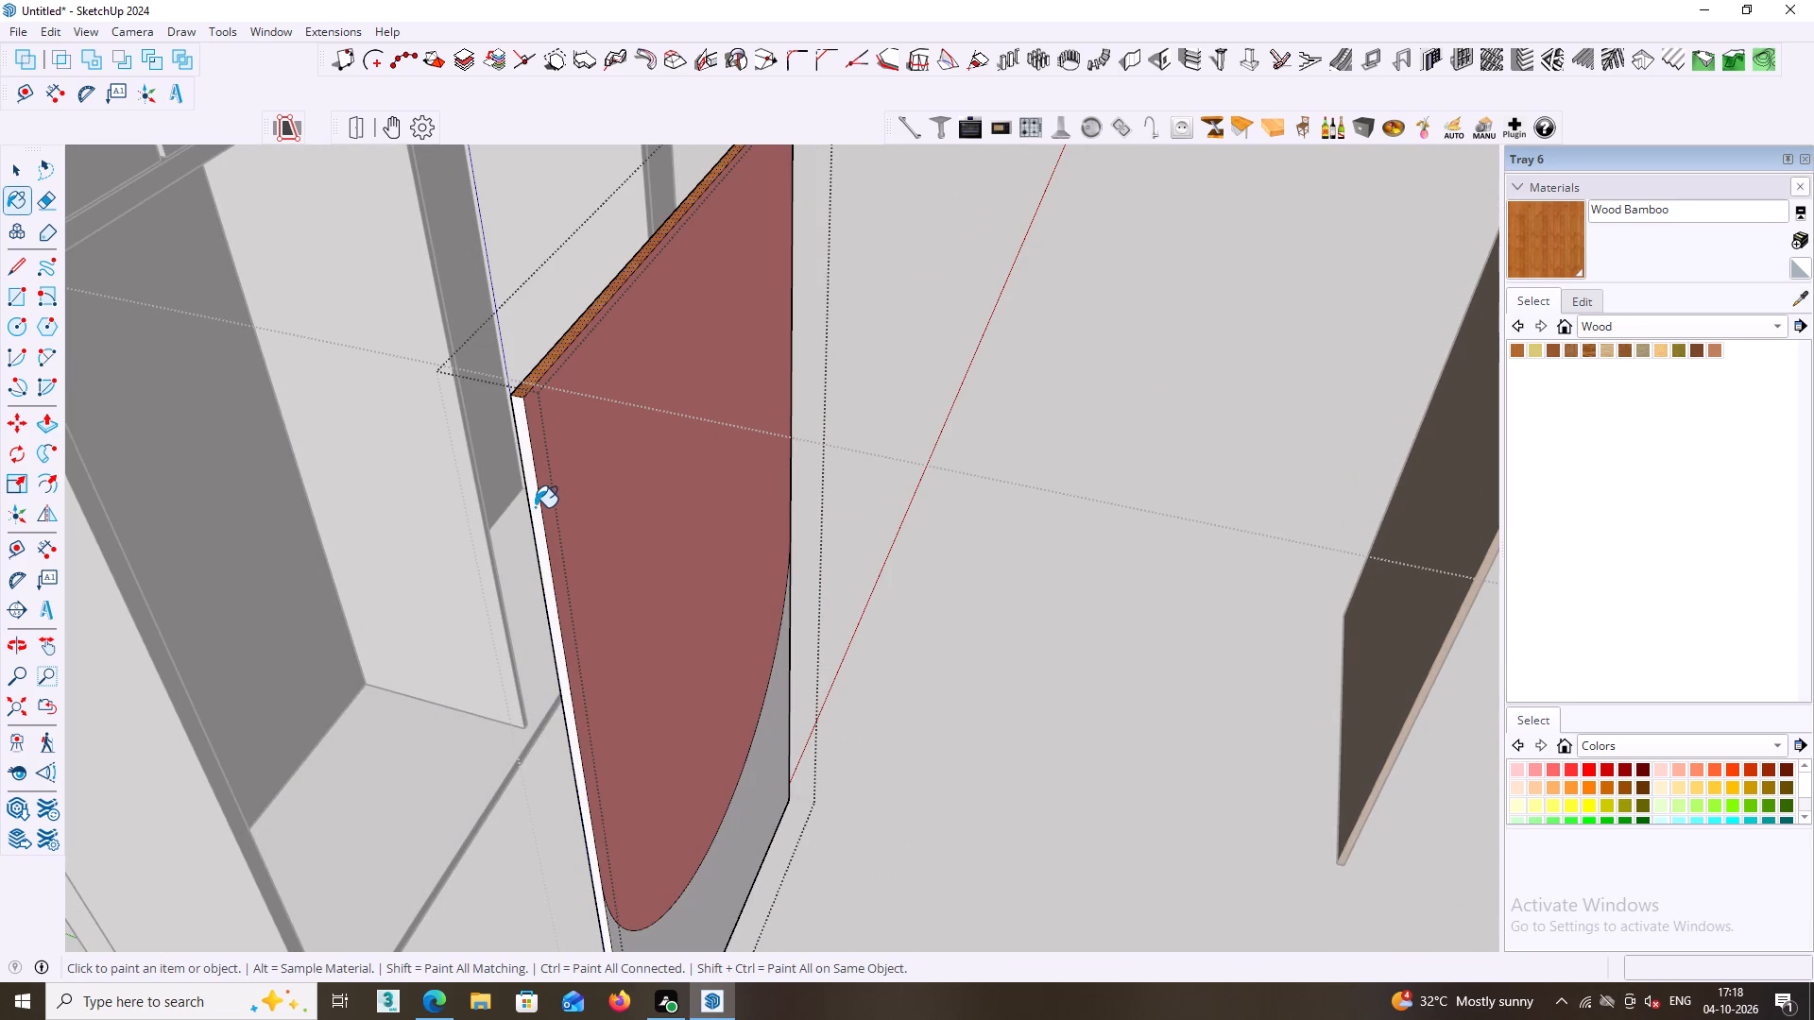
click(535, 507)
Paint the same door's opposite vertical edge, on the arched door's side, with Wood Bamboo.
middle_drag(751, 458, 482, 539)
middle_drag(767, 468, 555, 534)
scroll(458, 530, up, 3)
middle_drag(418, 532, 626, 549)
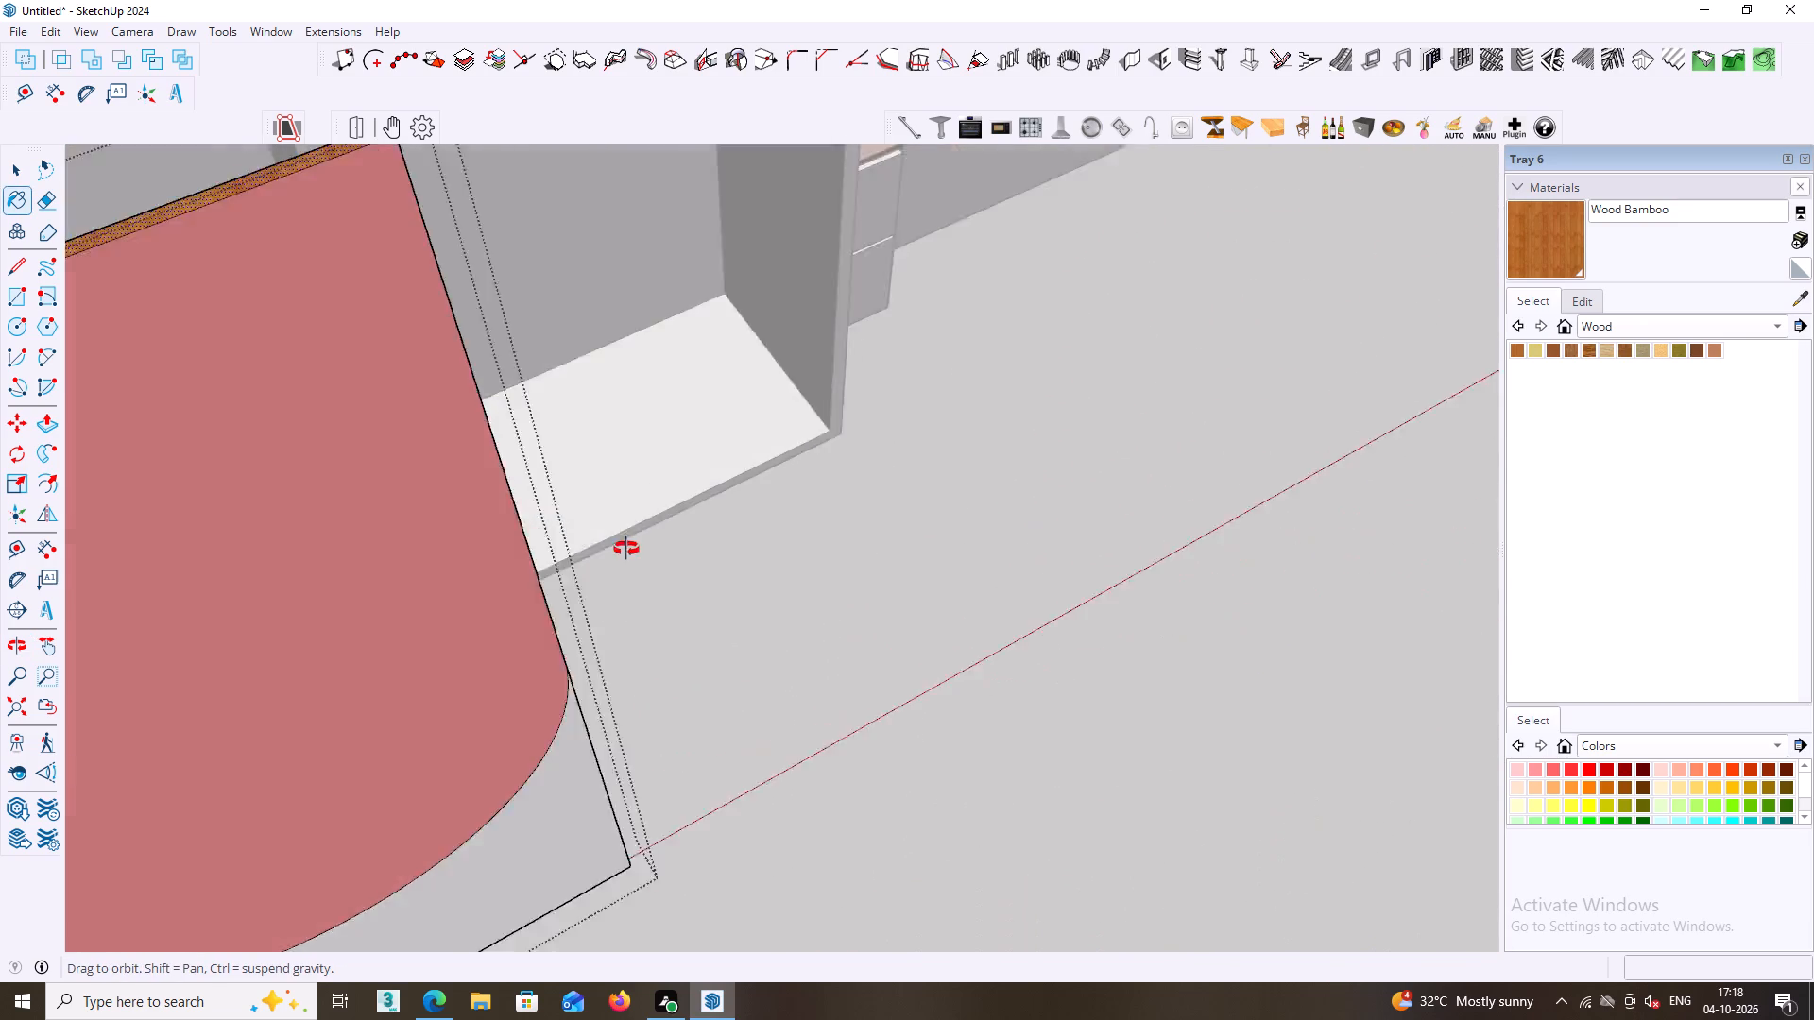
middle_drag(626, 549, 523, 575)
scroll(342, 510, up, 5)
click(319, 533)
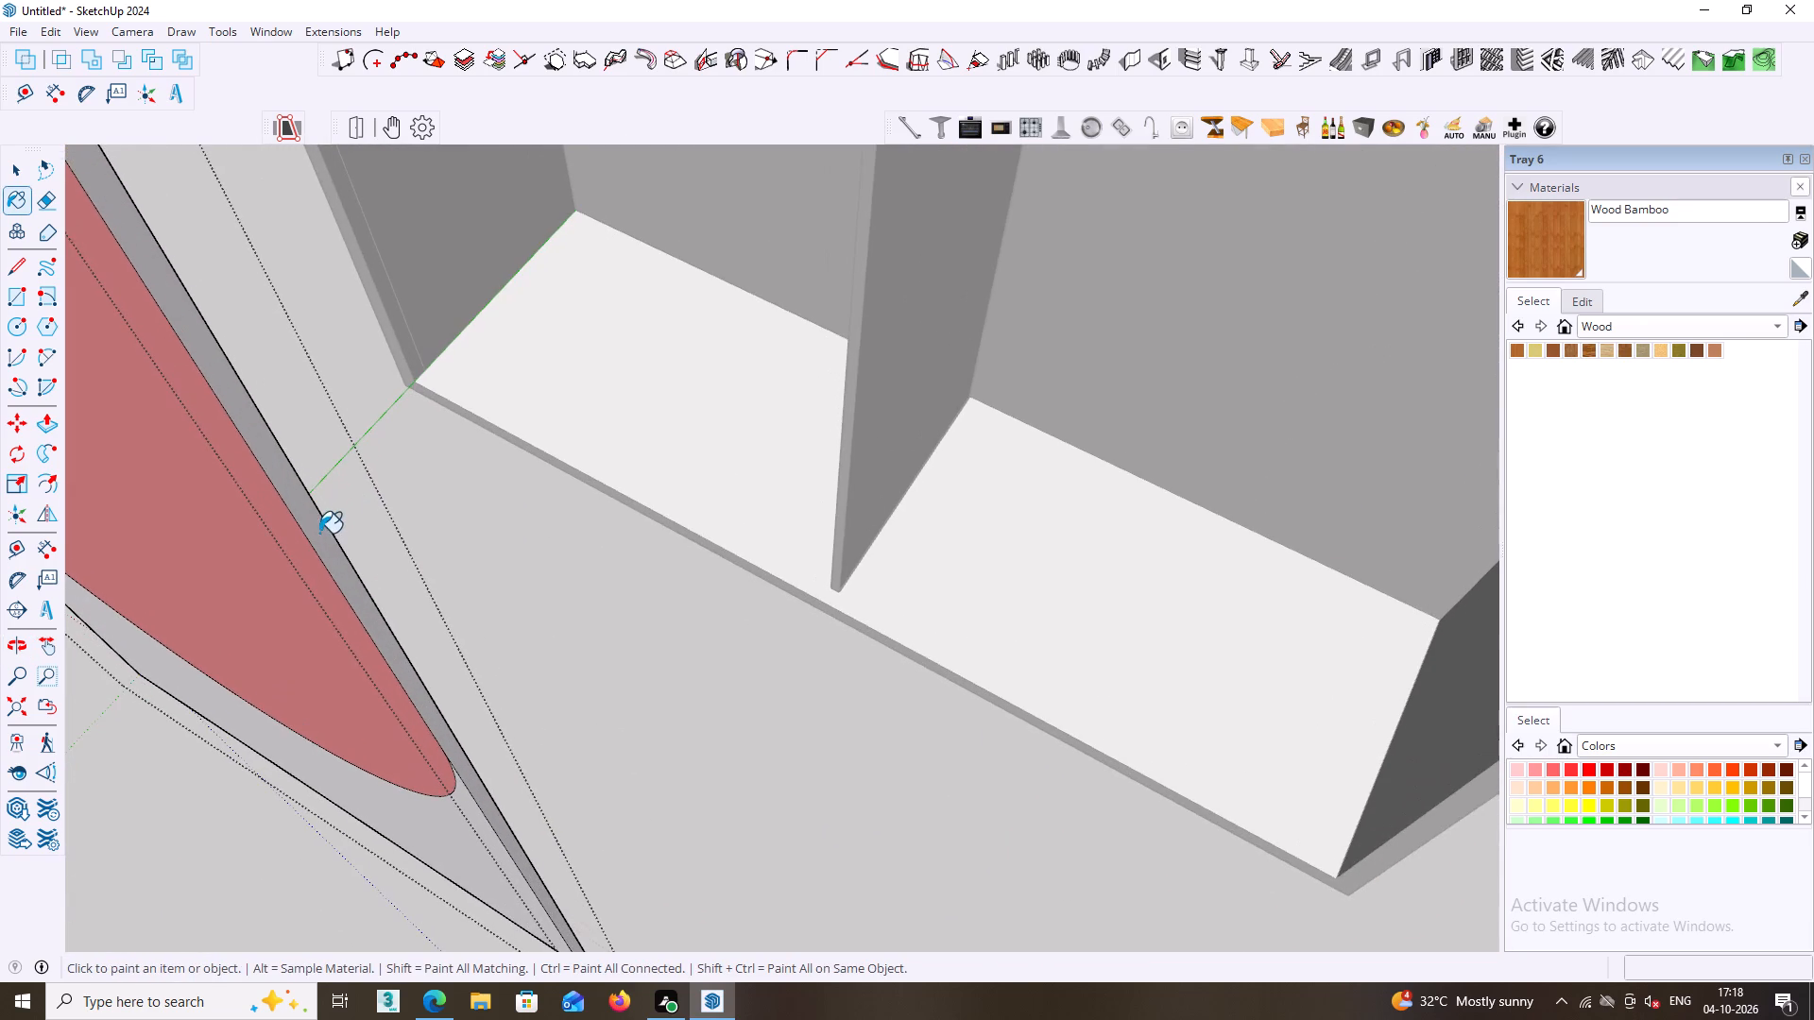
Paint the bottom edge of the rounded-bottom pink door with Wood Bamboo.
middle_drag(326, 530, 337, 537)
scroll(326, 530, down, 2)
middle_drag(390, 542, 674, 542)
middle_drag(685, 539, 854, 506)
middle_drag(749, 580, 769, 423)
middle_drag(731, 667, 779, 378)
scroll(731, 667, down, 1)
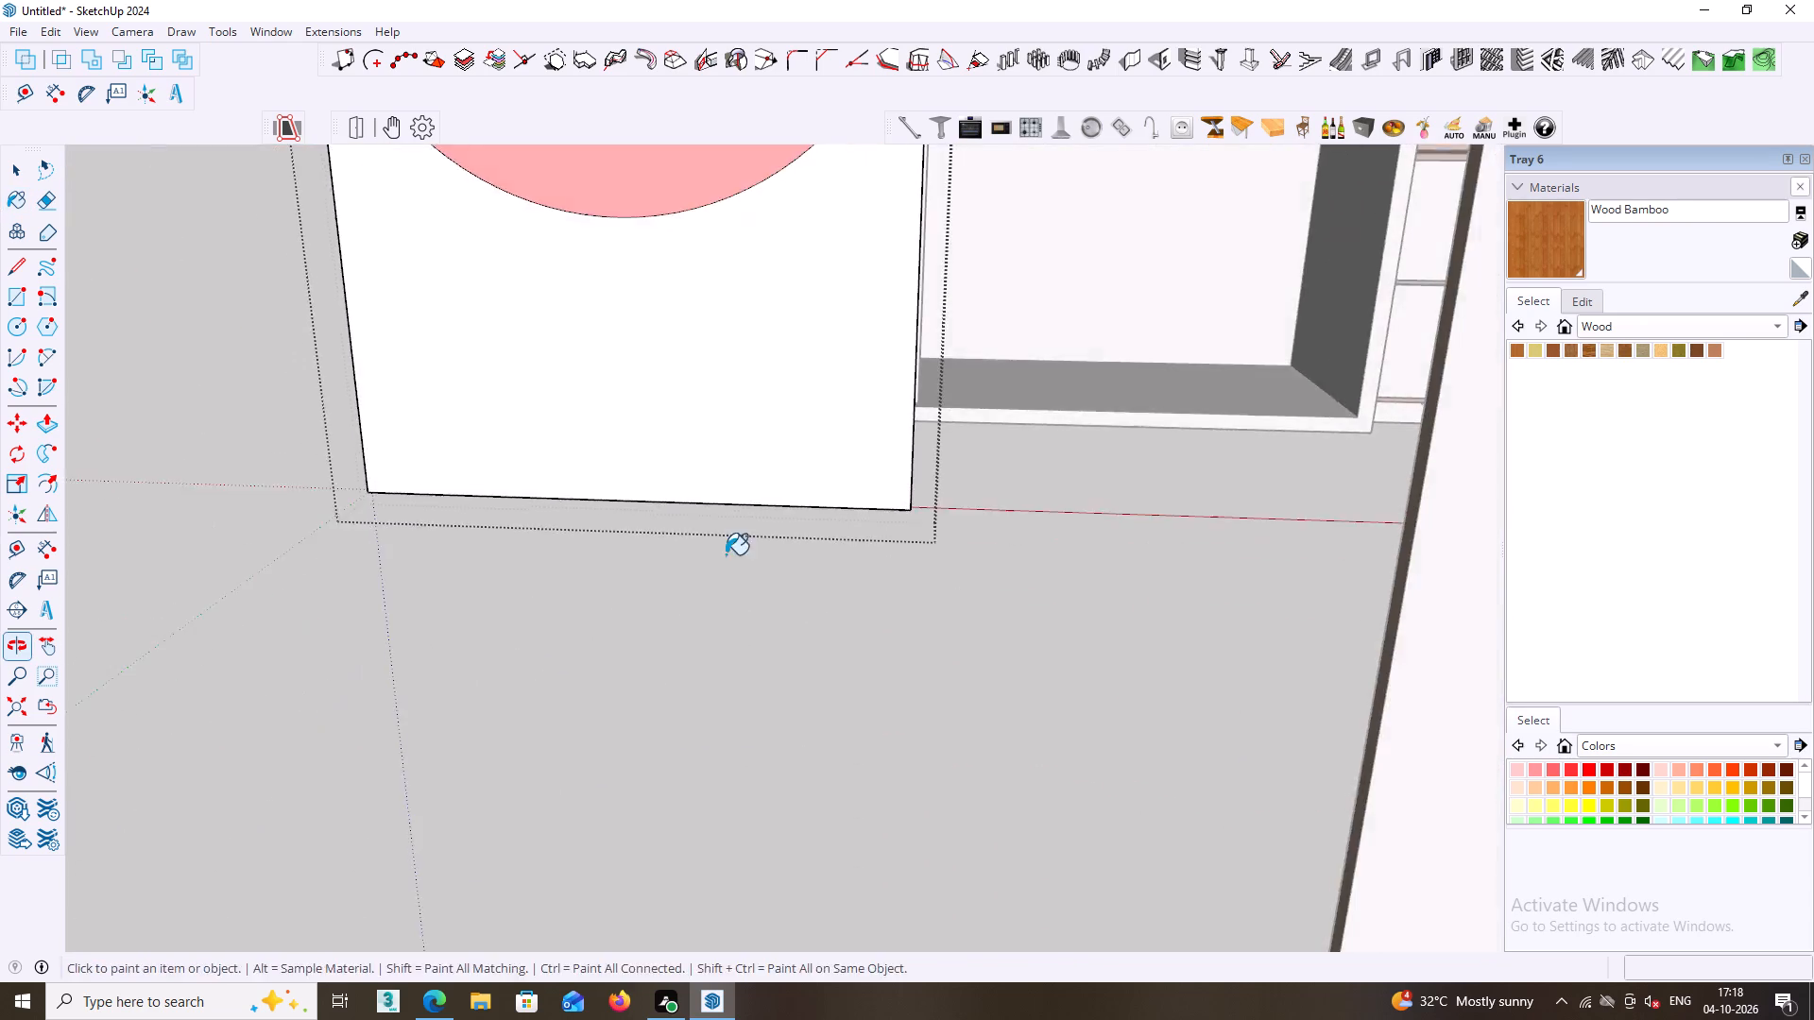
middle_drag(726, 554, 781, 351)
middle_drag(758, 377, 764, 251)
middle_drag(764, 251, 791, 314)
middle_drag(787, 318, 793, 299)
scroll(788, 315, up, 5)
middle_click(788, 325)
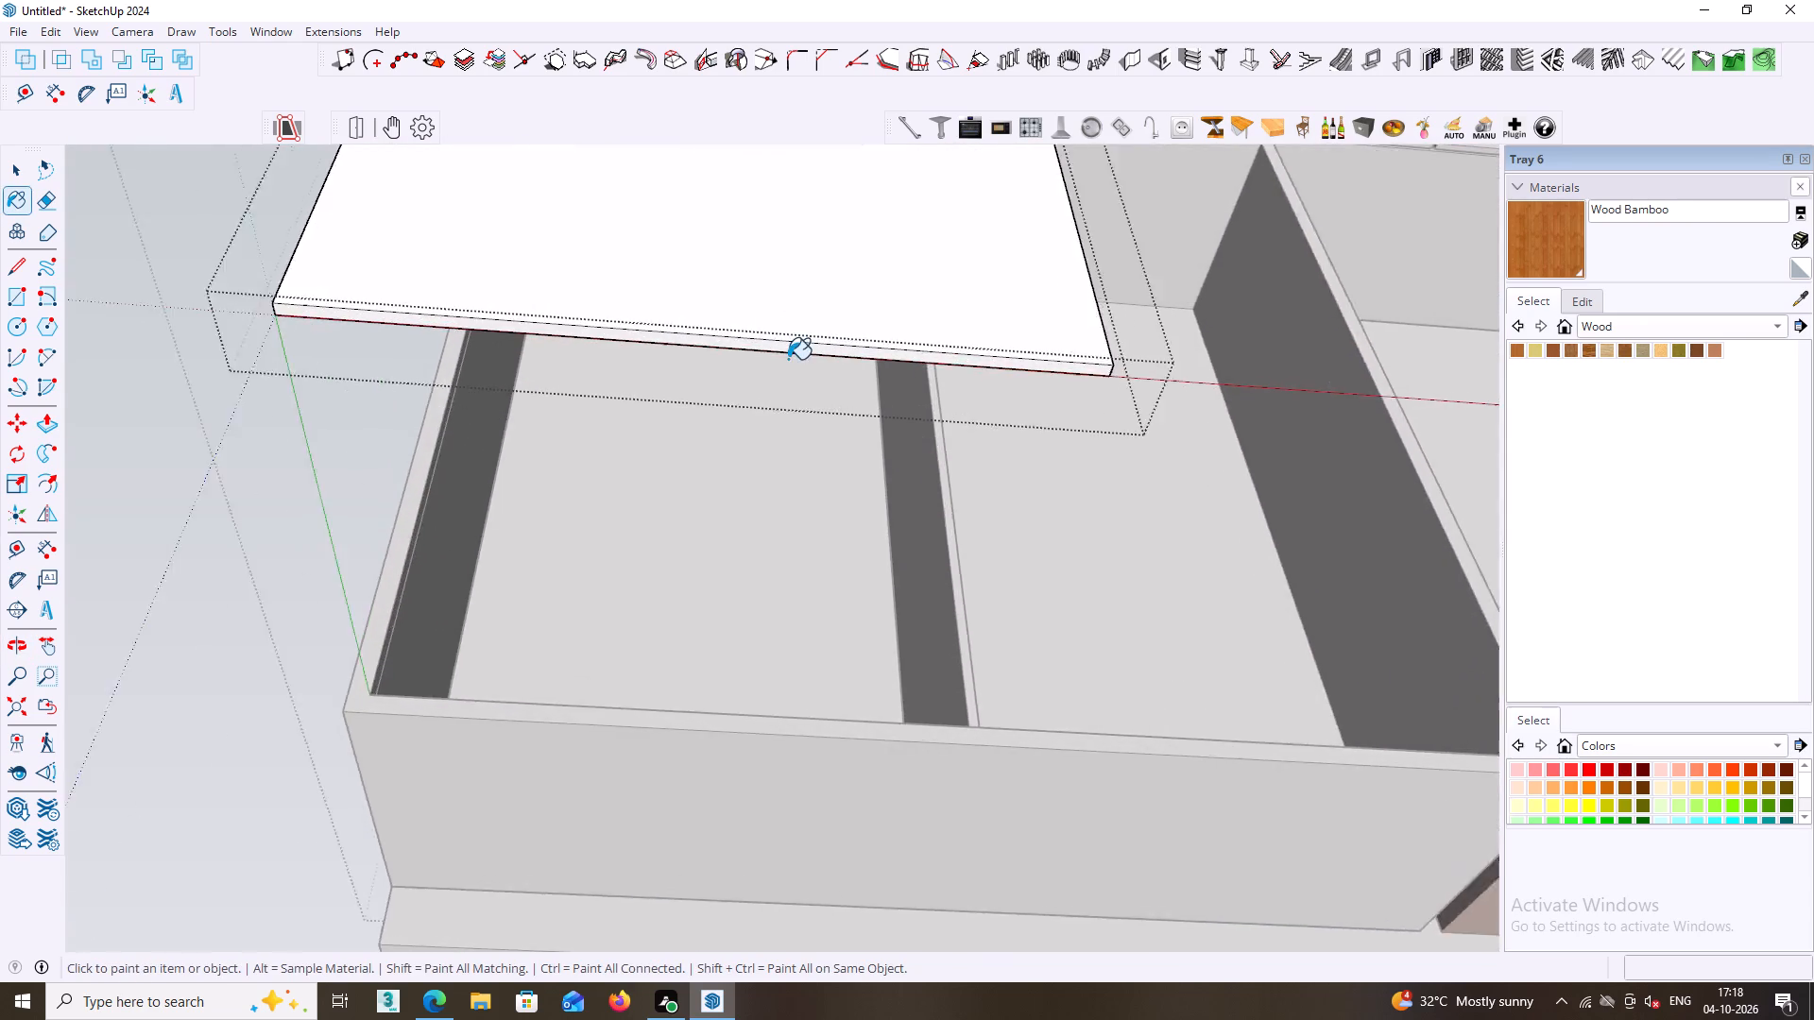
scroll(788, 359, up, 4)
click(803, 322)
scroll(803, 330, down, 10)
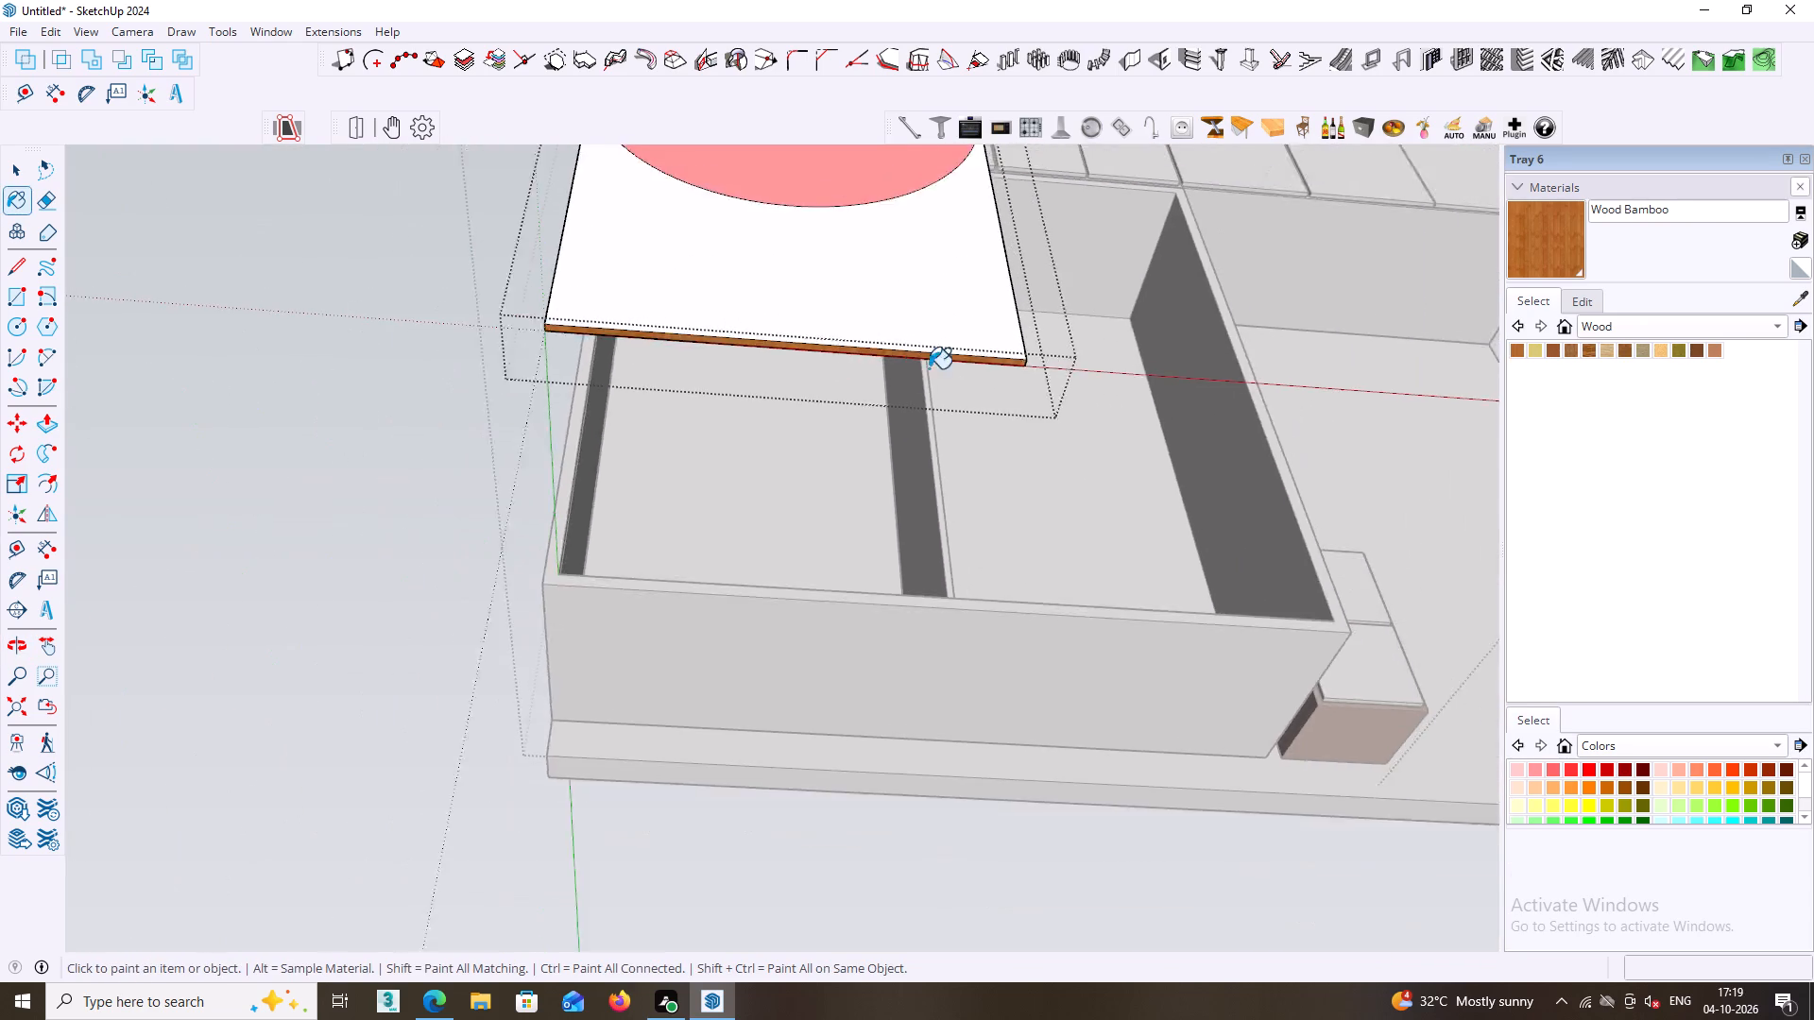
Switch to the arched door panel's group and paint its bottom edge with Wood Bamboo.
middle_drag(963, 384, 962, 633)
middle_drag(946, 542, 937, 584)
scroll(940, 556, down, 2)
middle_drag(938, 566, 949, 828)
middle_drag(952, 631, 946, 790)
middle_drag(943, 716, 990, 881)
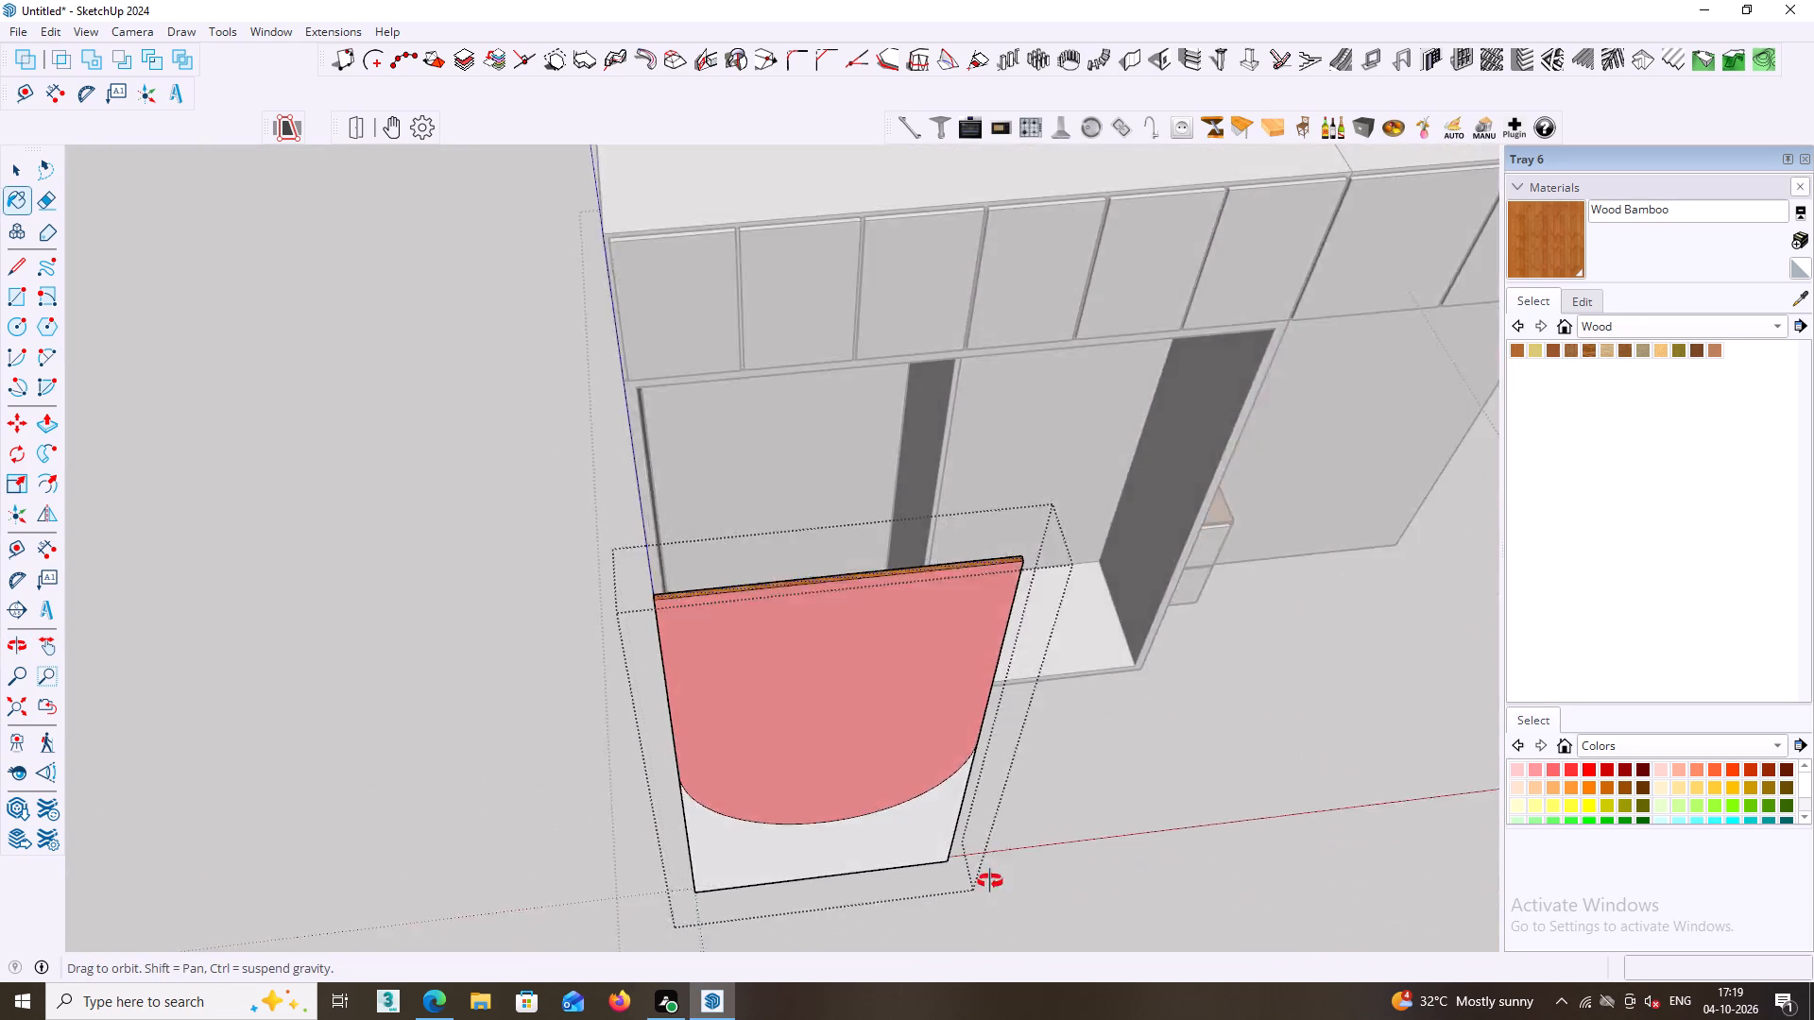
middle_drag(990, 881, 931, 557)
middle_drag(1032, 620, 948, 427)
middle_drag(974, 587, 896, 321)
middle_drag(898, 540, 857, 625)
shift+scroll(887, 365, down, 1)
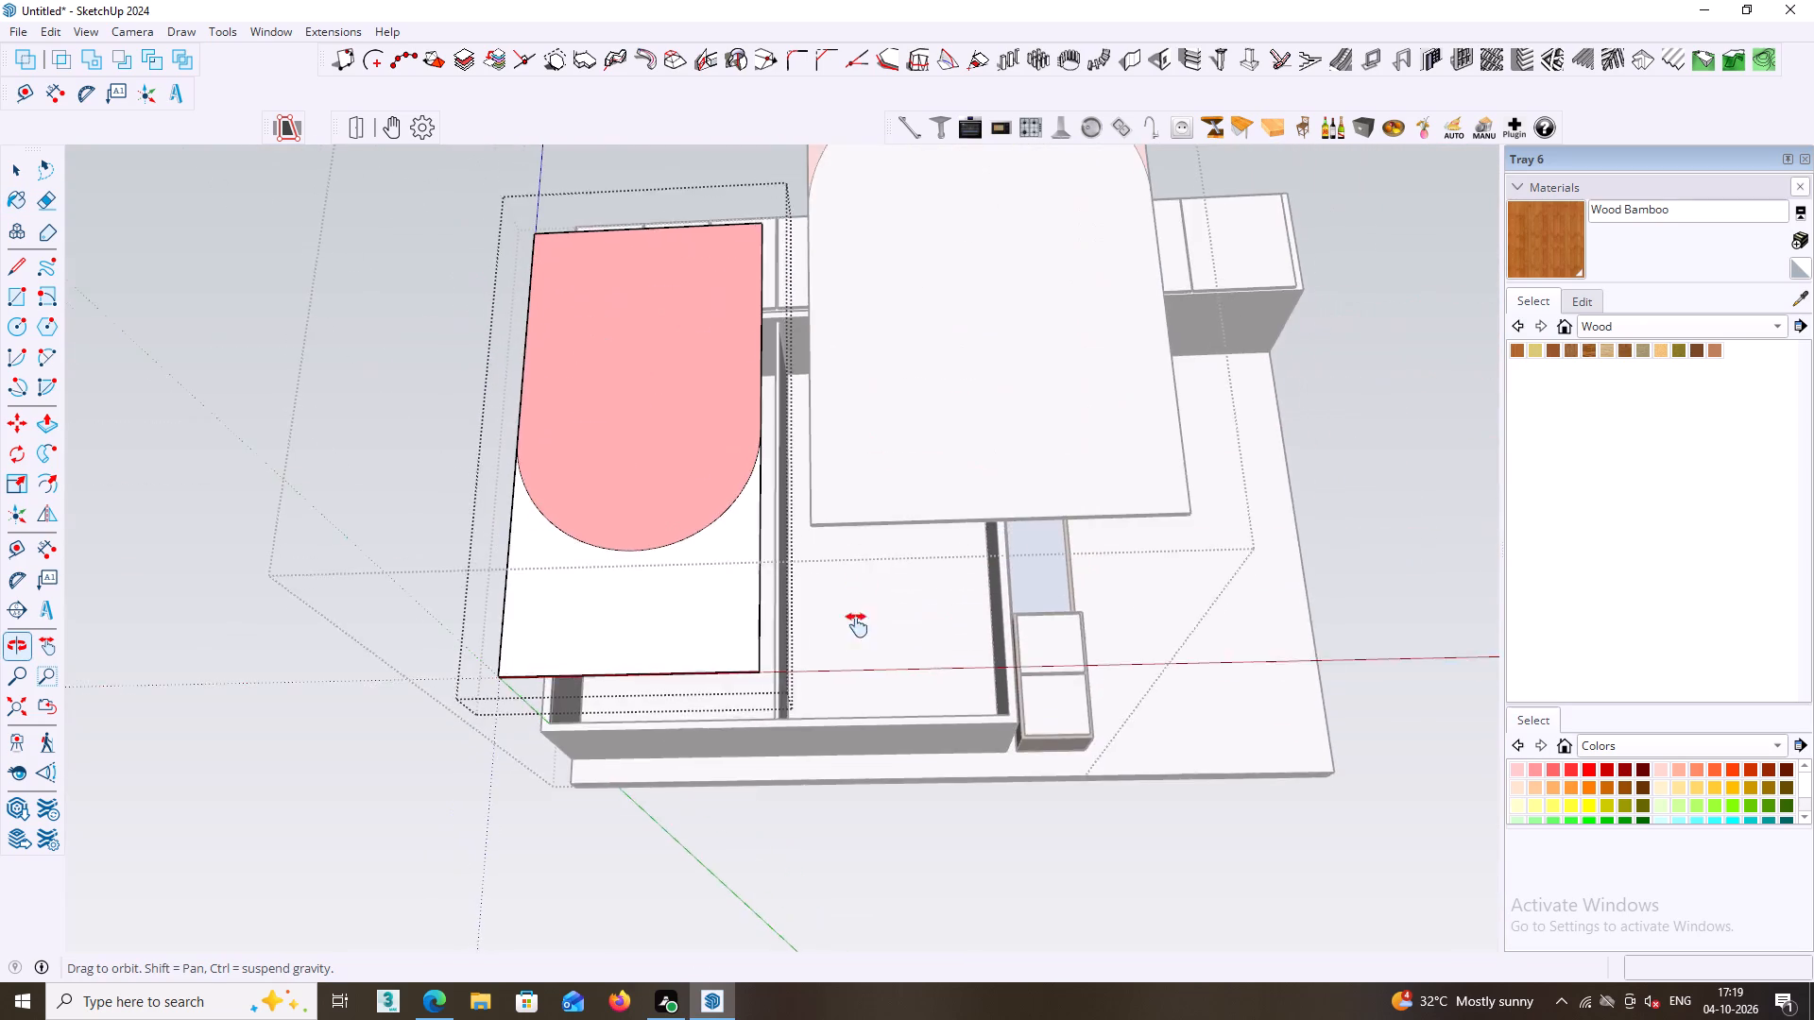
middle_drag(857, 625, 845, 471)
key(space)
middle_drag(946, 434, 932, 841)
click(1182, 668)
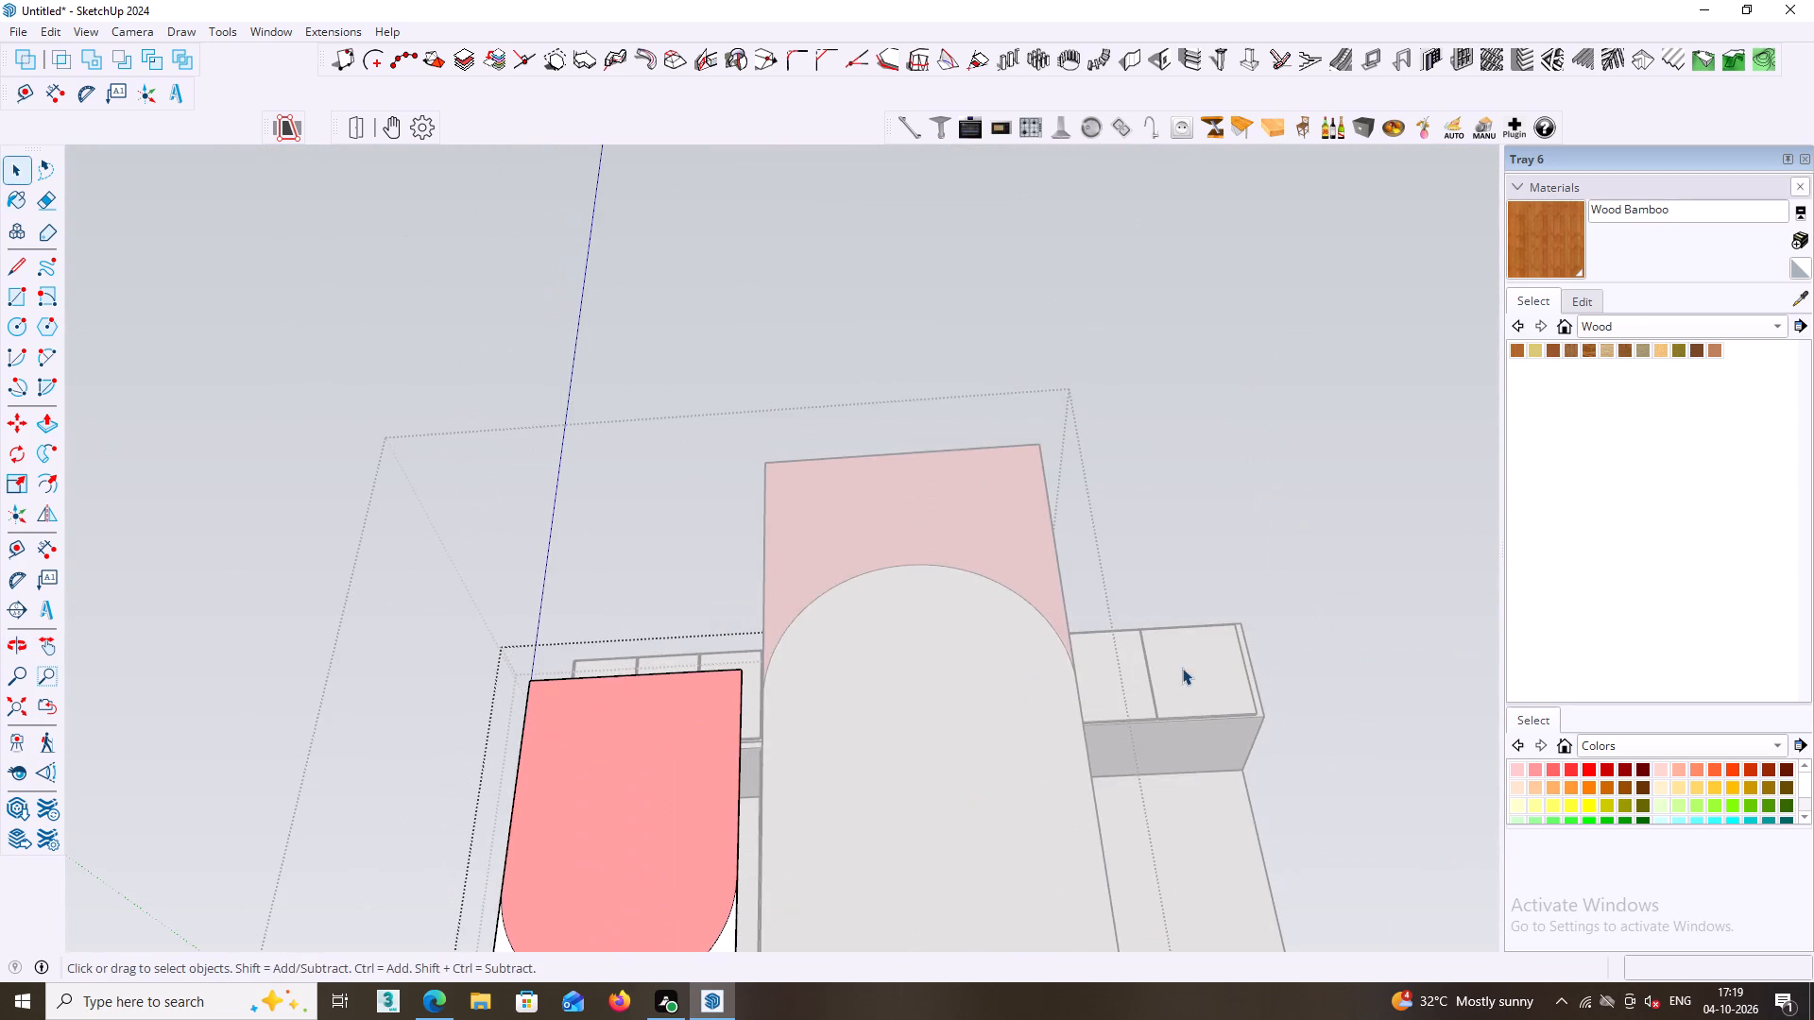
middle_drag(1215, 667, 1120, 405)
middle_drag(1055, 517, 1017, 455)
scroll(763, 375, up, 2)
middle_drag(755, 357, 795, 450)
scroll(795, 450, up, 3)
middle_click(795, 449)
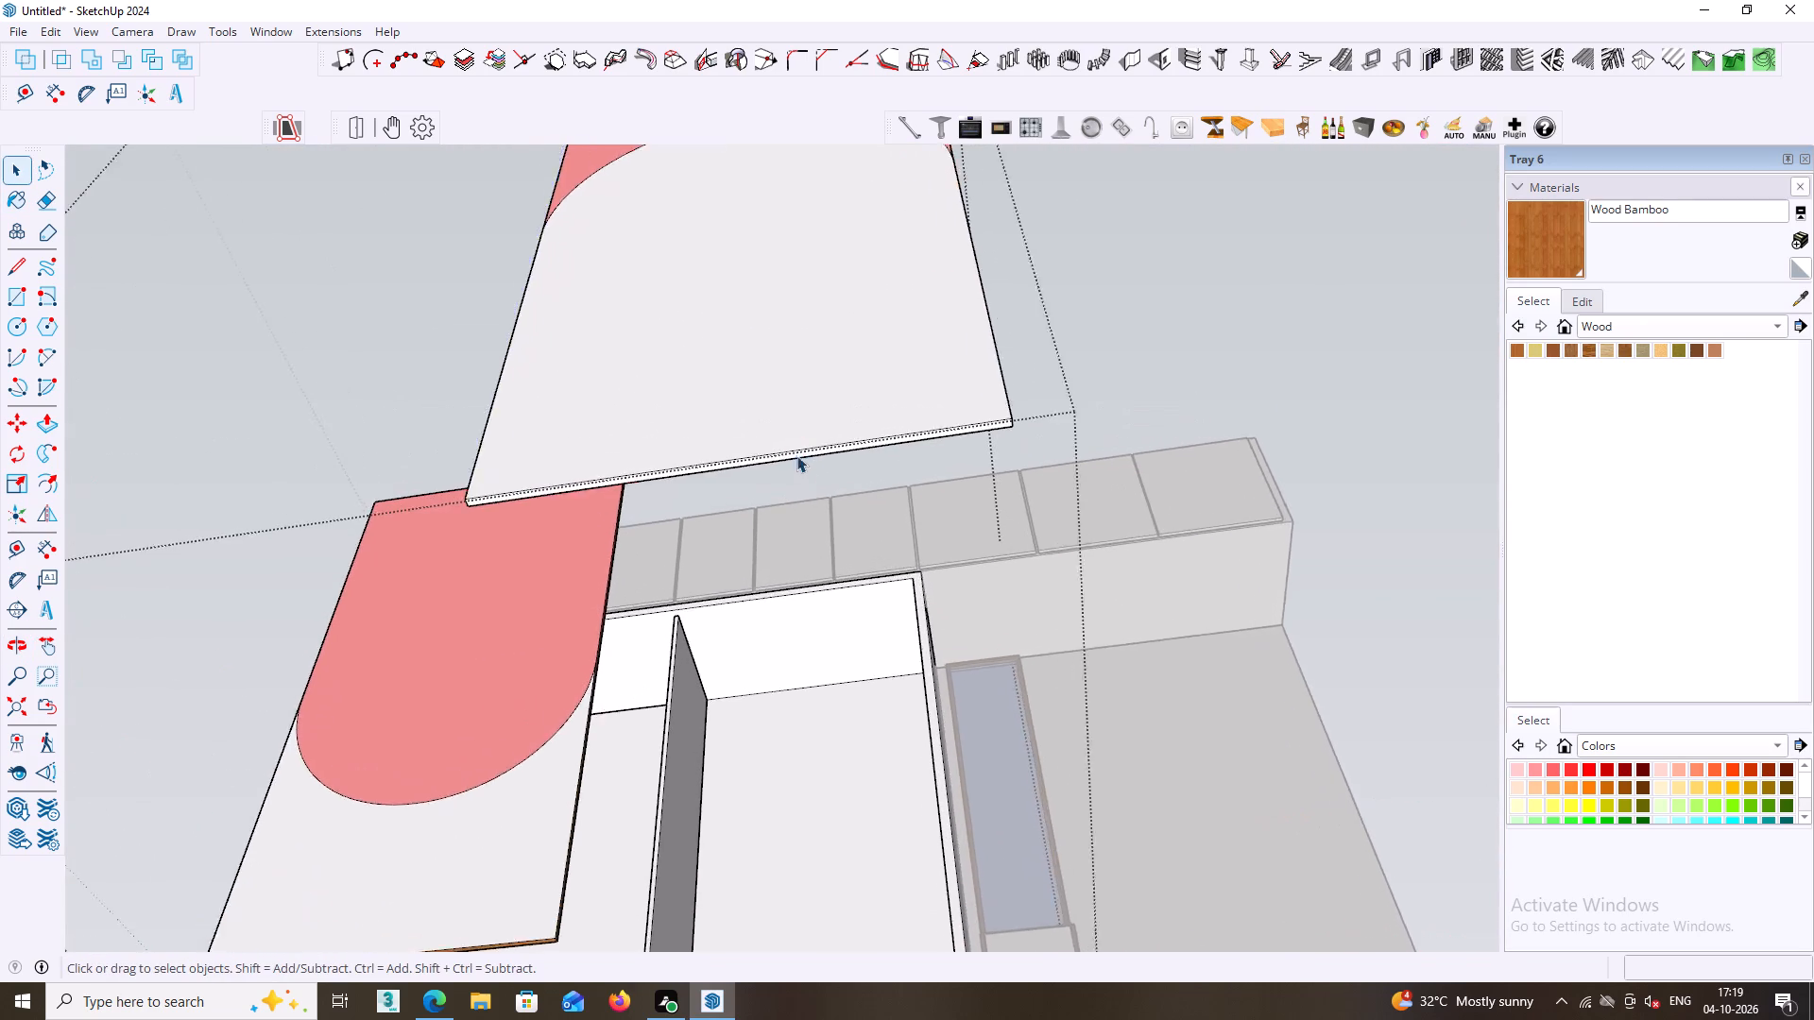
scroll(796, 455, up, 10)
middle_click(802, 463)
double_click(791, 421)
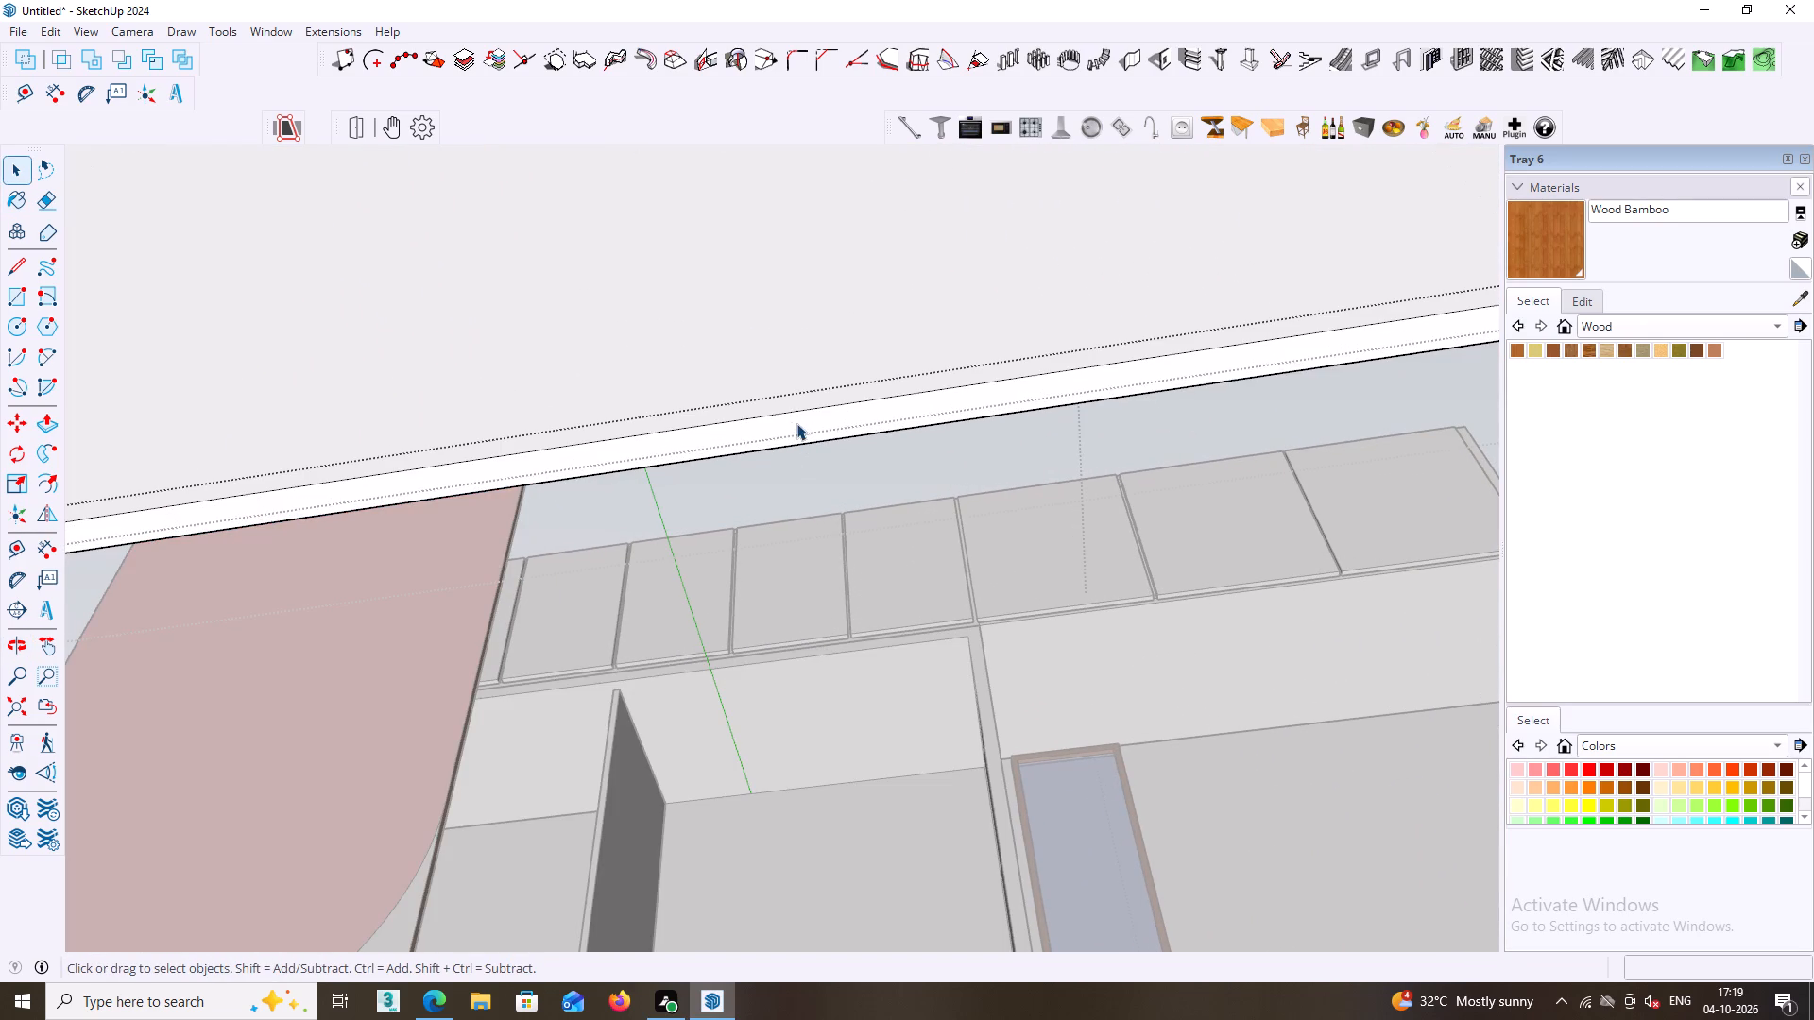
click(796, 423)
click(1558, 251)
click(1135, 383)
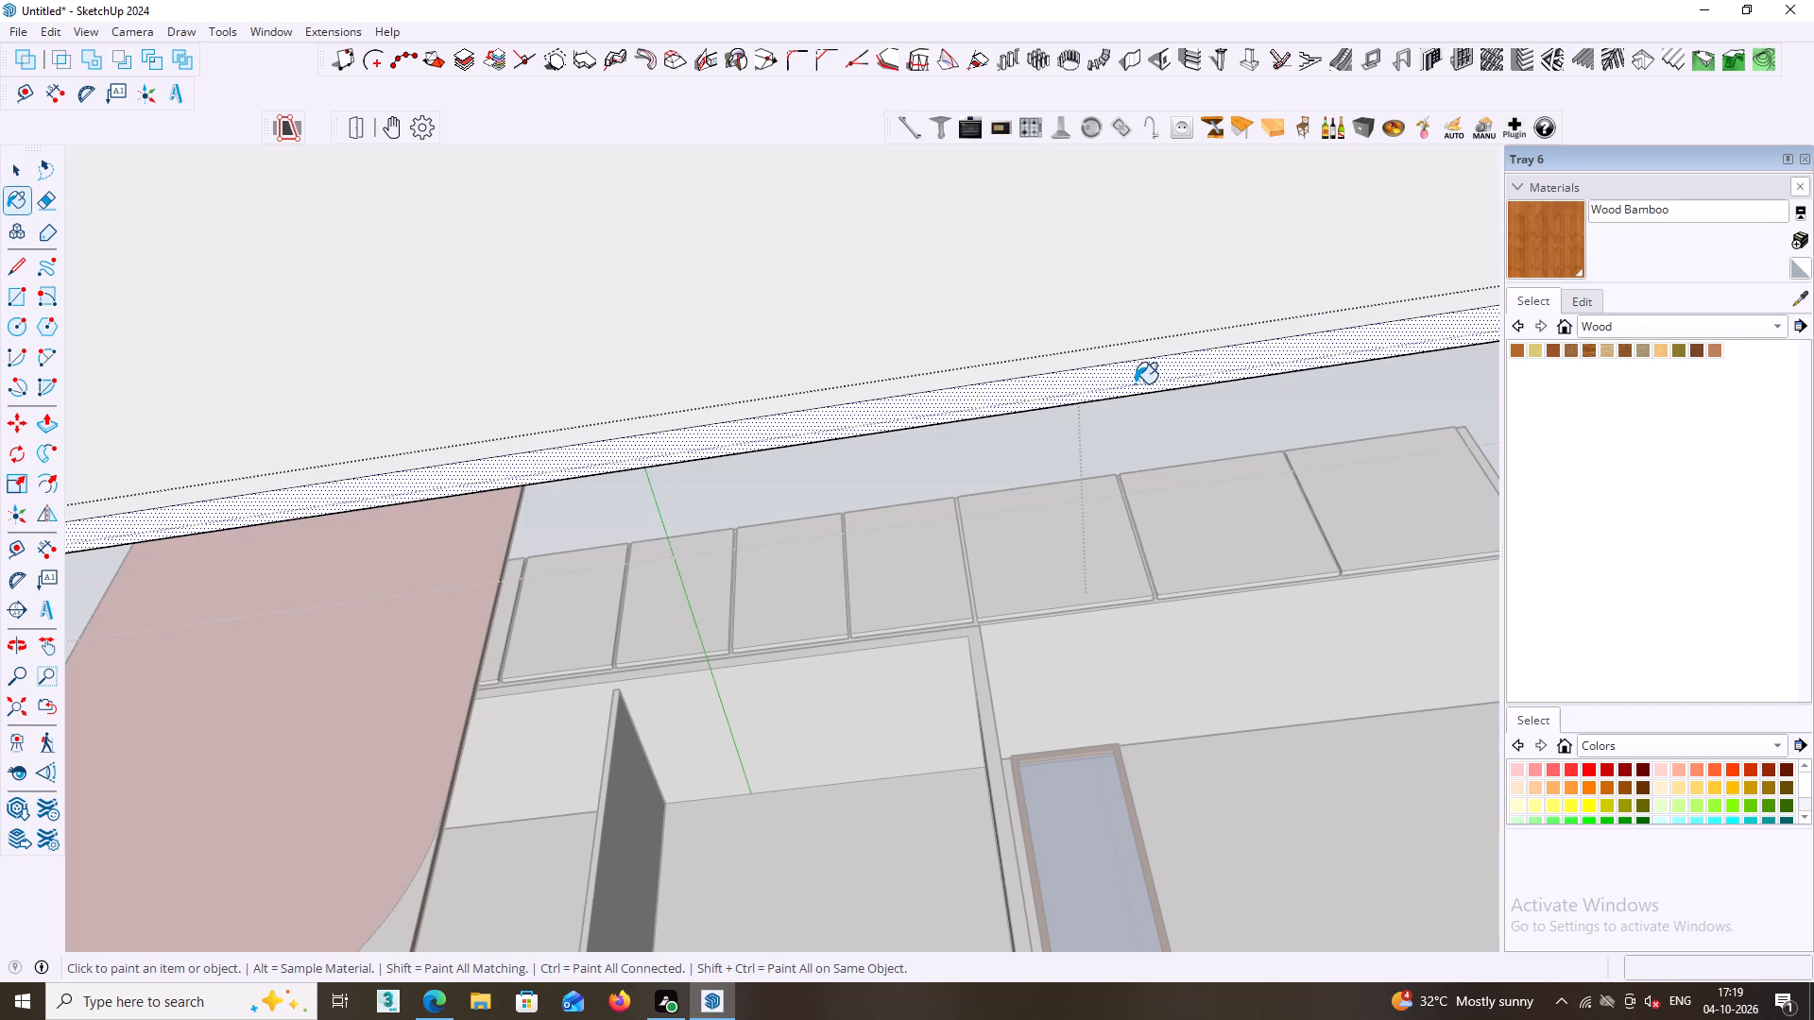
Inspect the painted edges of both doors from several sides and leave the open groups.
middle_click(1135, 382)
scroll(1135, 382, down, 11)
middle_click(1137, 397)
middle_drag(1348, 366, 945, 435)
middle_drag(940, 420, 960, 479)
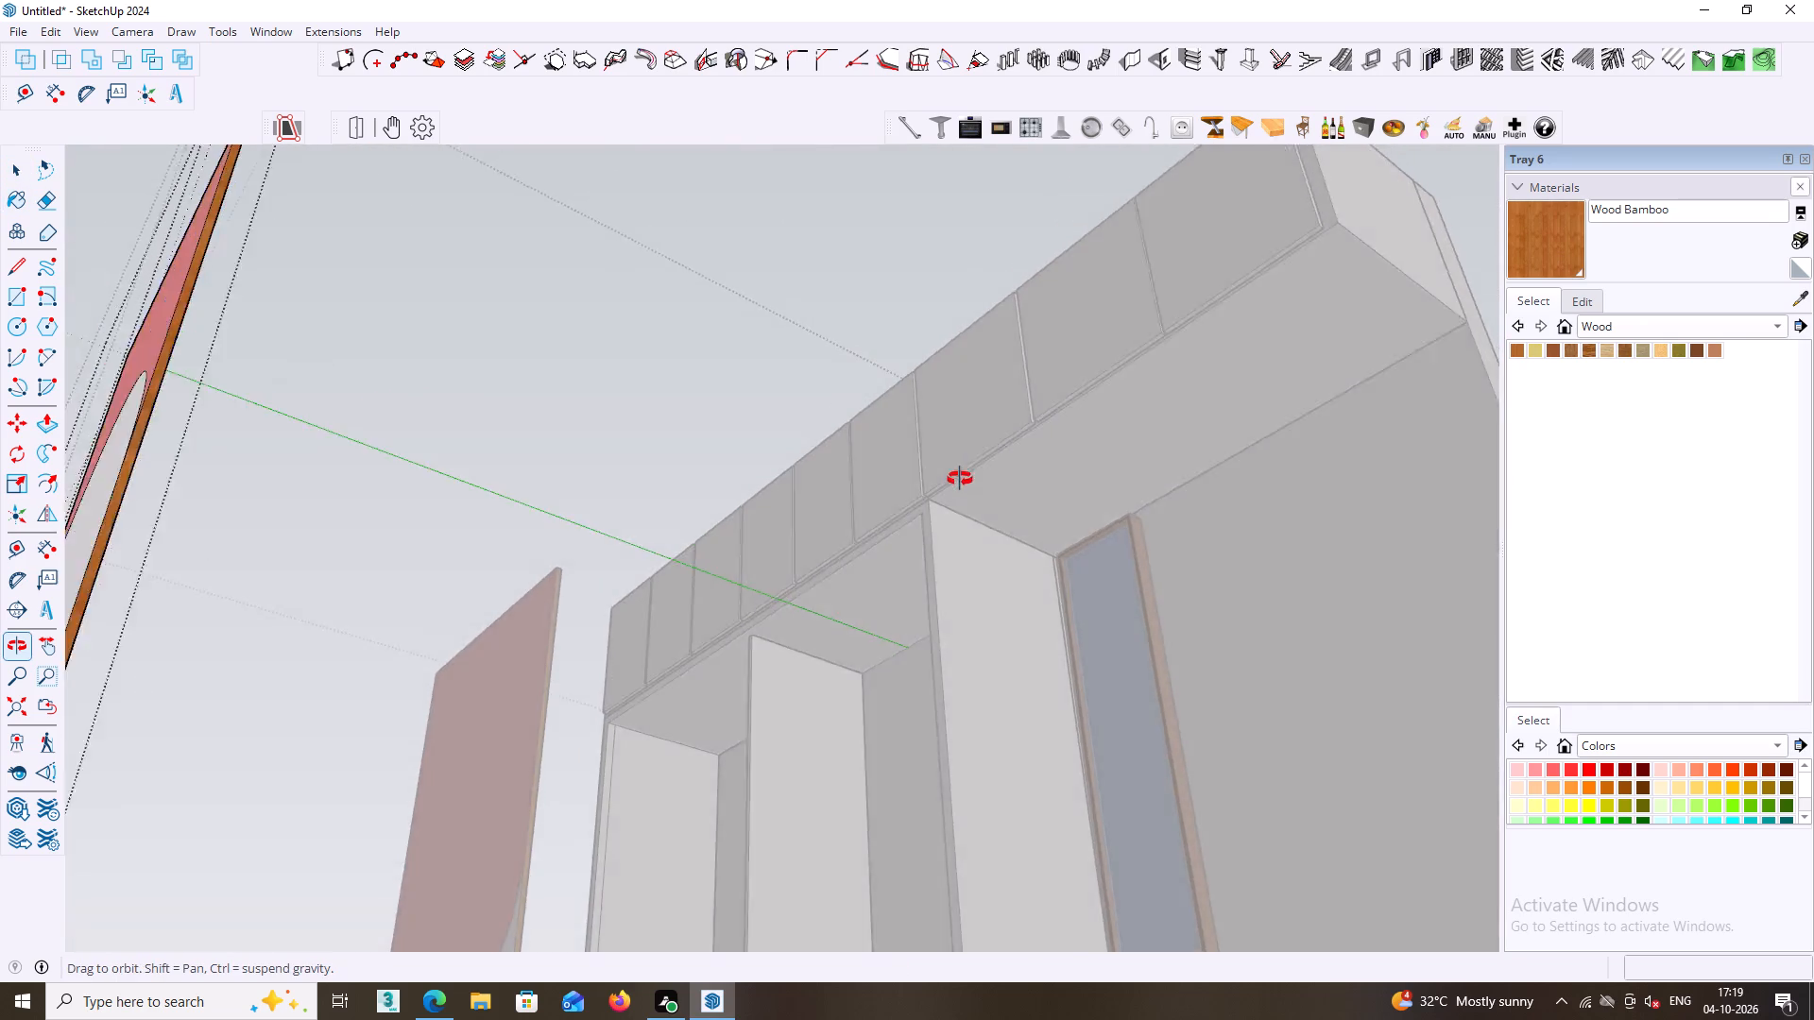
middle_drag(960, 479, 1307, 478)
middle_drag(837, 491, 1263, 433)
middle_drag(979, 445, 1292, 420)
middle_drag(1196, 425, 972, 367)
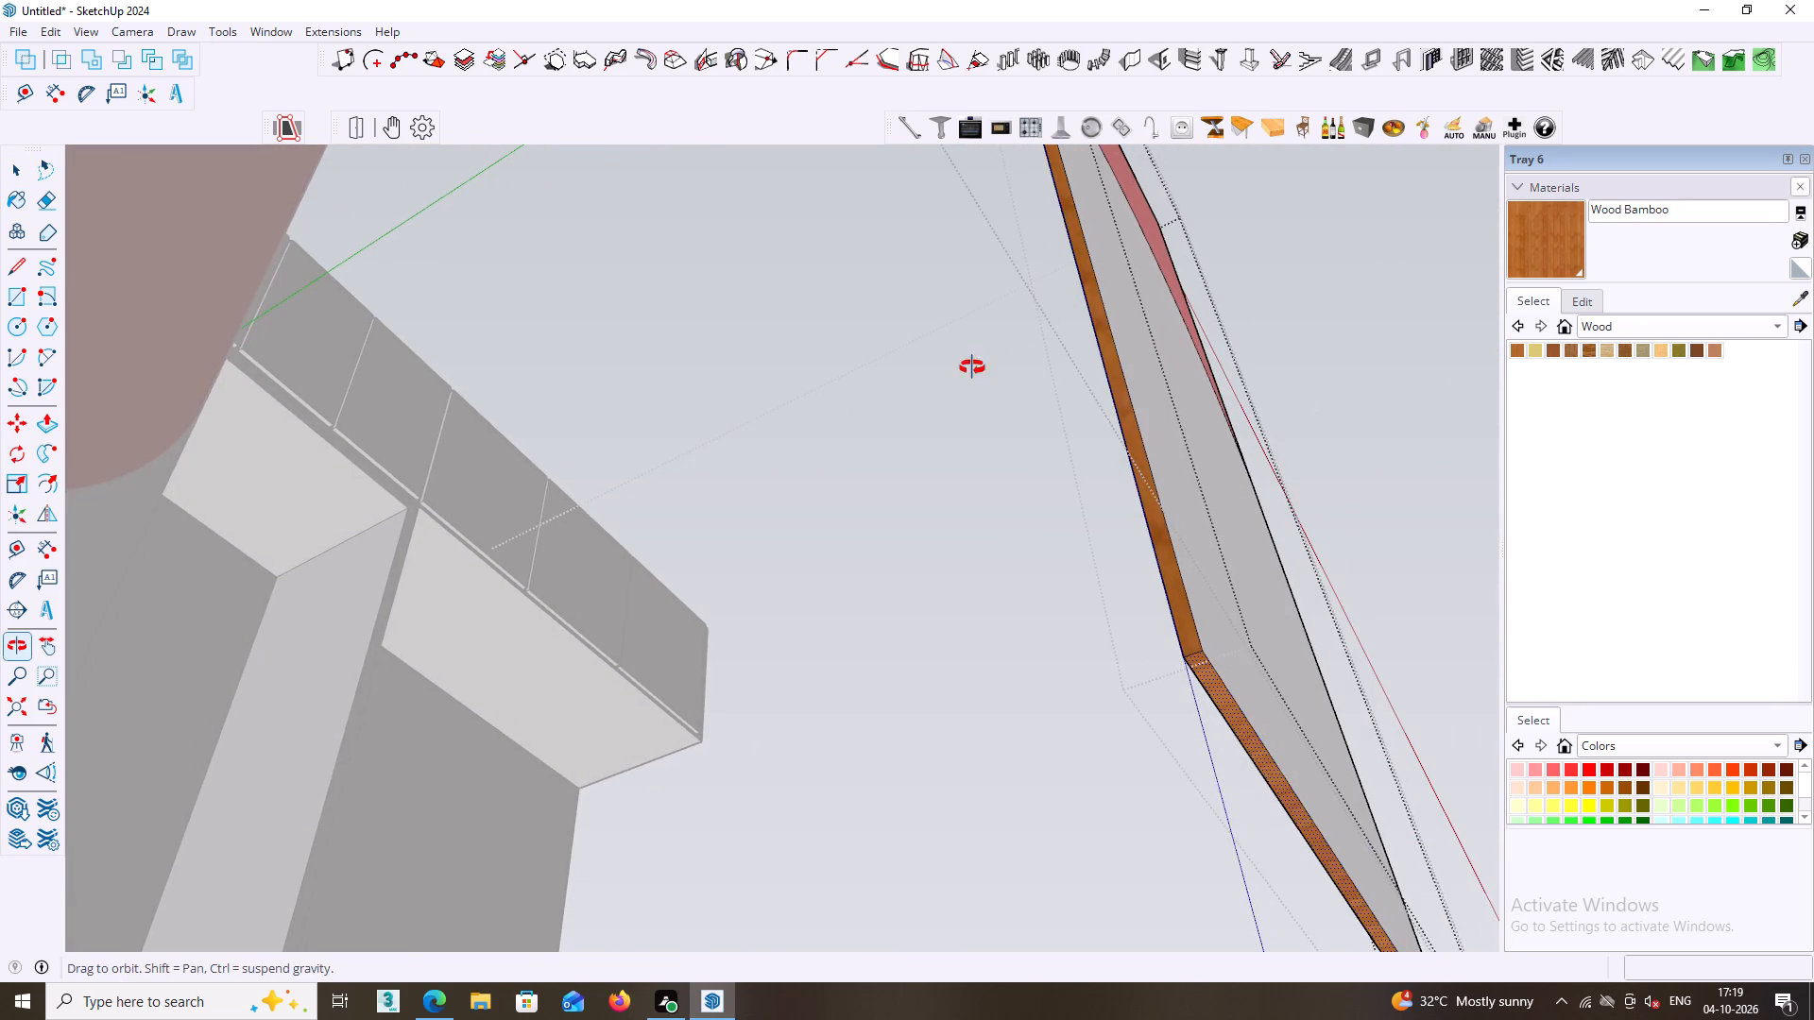
middle_drag(972, 367, 971, 367)
key(space)
drag(948, 403, 950, 414)
middle_click(963, 418)
scroll(963, 418, down, 15)
middle_click(1224, 475)
middle_click(1225, 474)
middle_drag(1207, 471, 1202, 485)
middle_drag(1175, 479, 1166, 489)
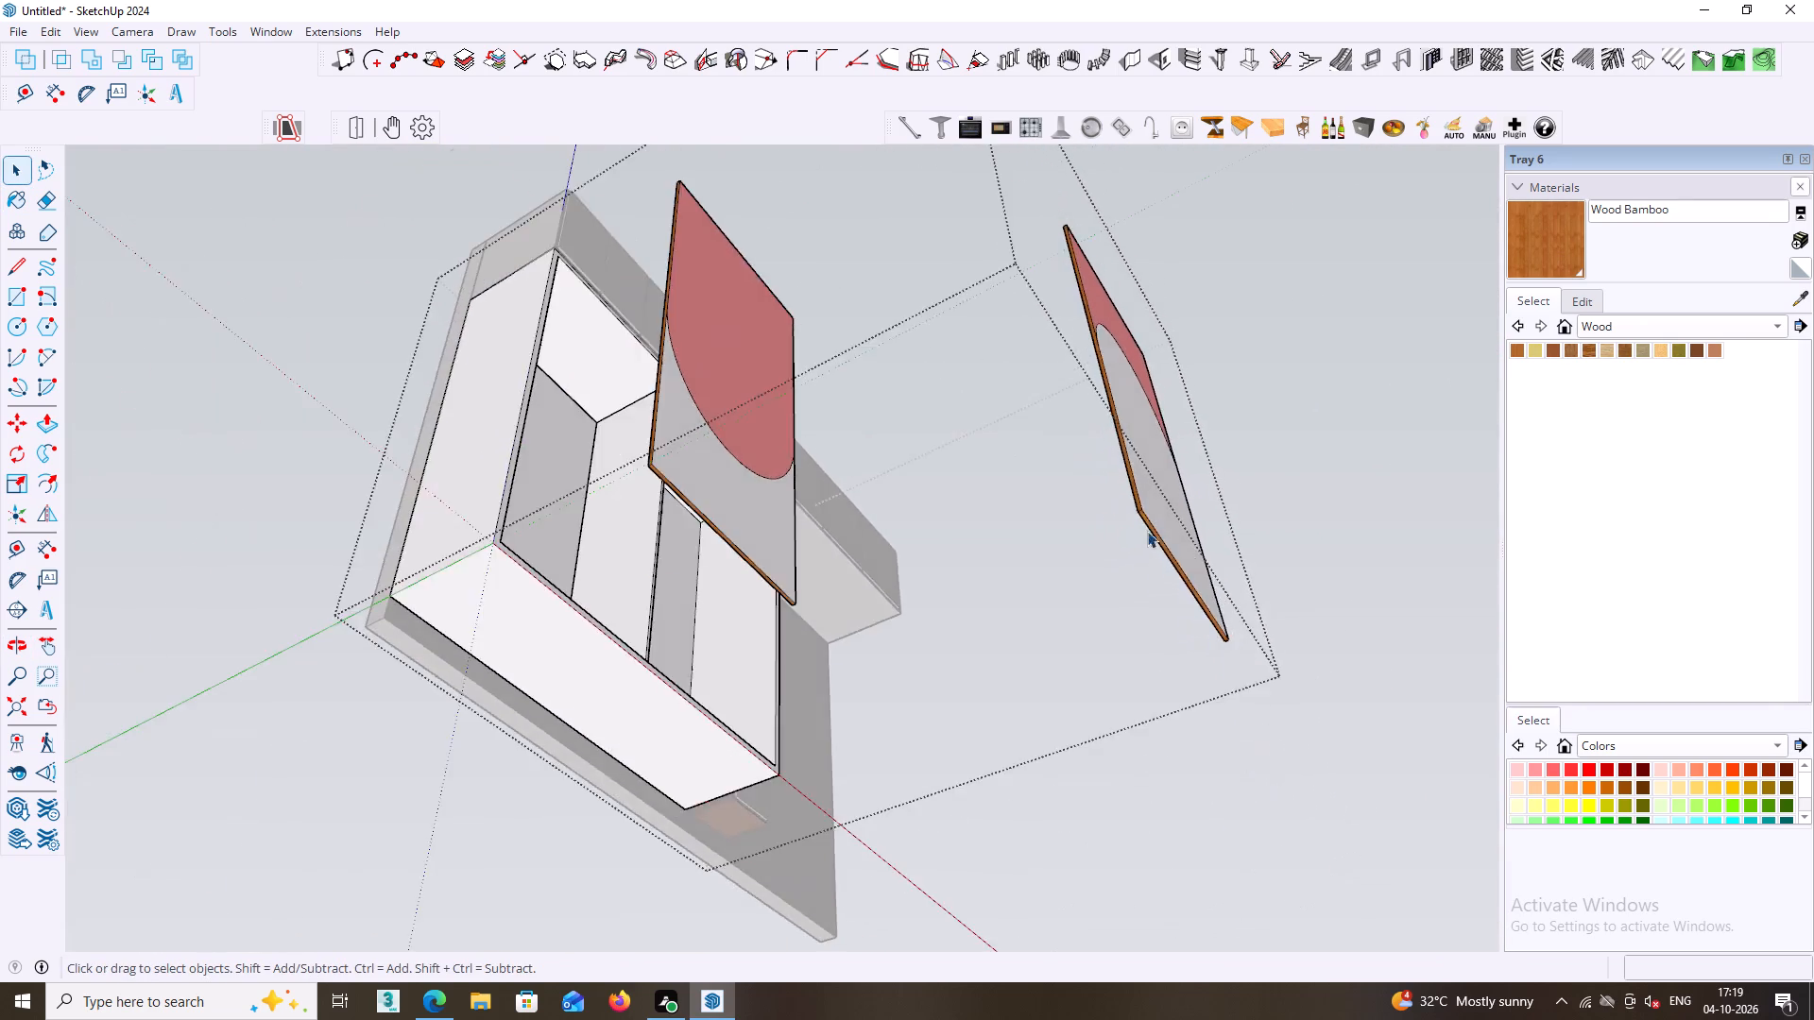
scroll(1147, 531, down, 4)
middle_drag(1121, 532, 1060, 710)
click(918, 686)
scroll(917, 671, down, 4)
middle_click(923, 667)
click(936, 675)
middle_drag(929, 671, 897, 878)
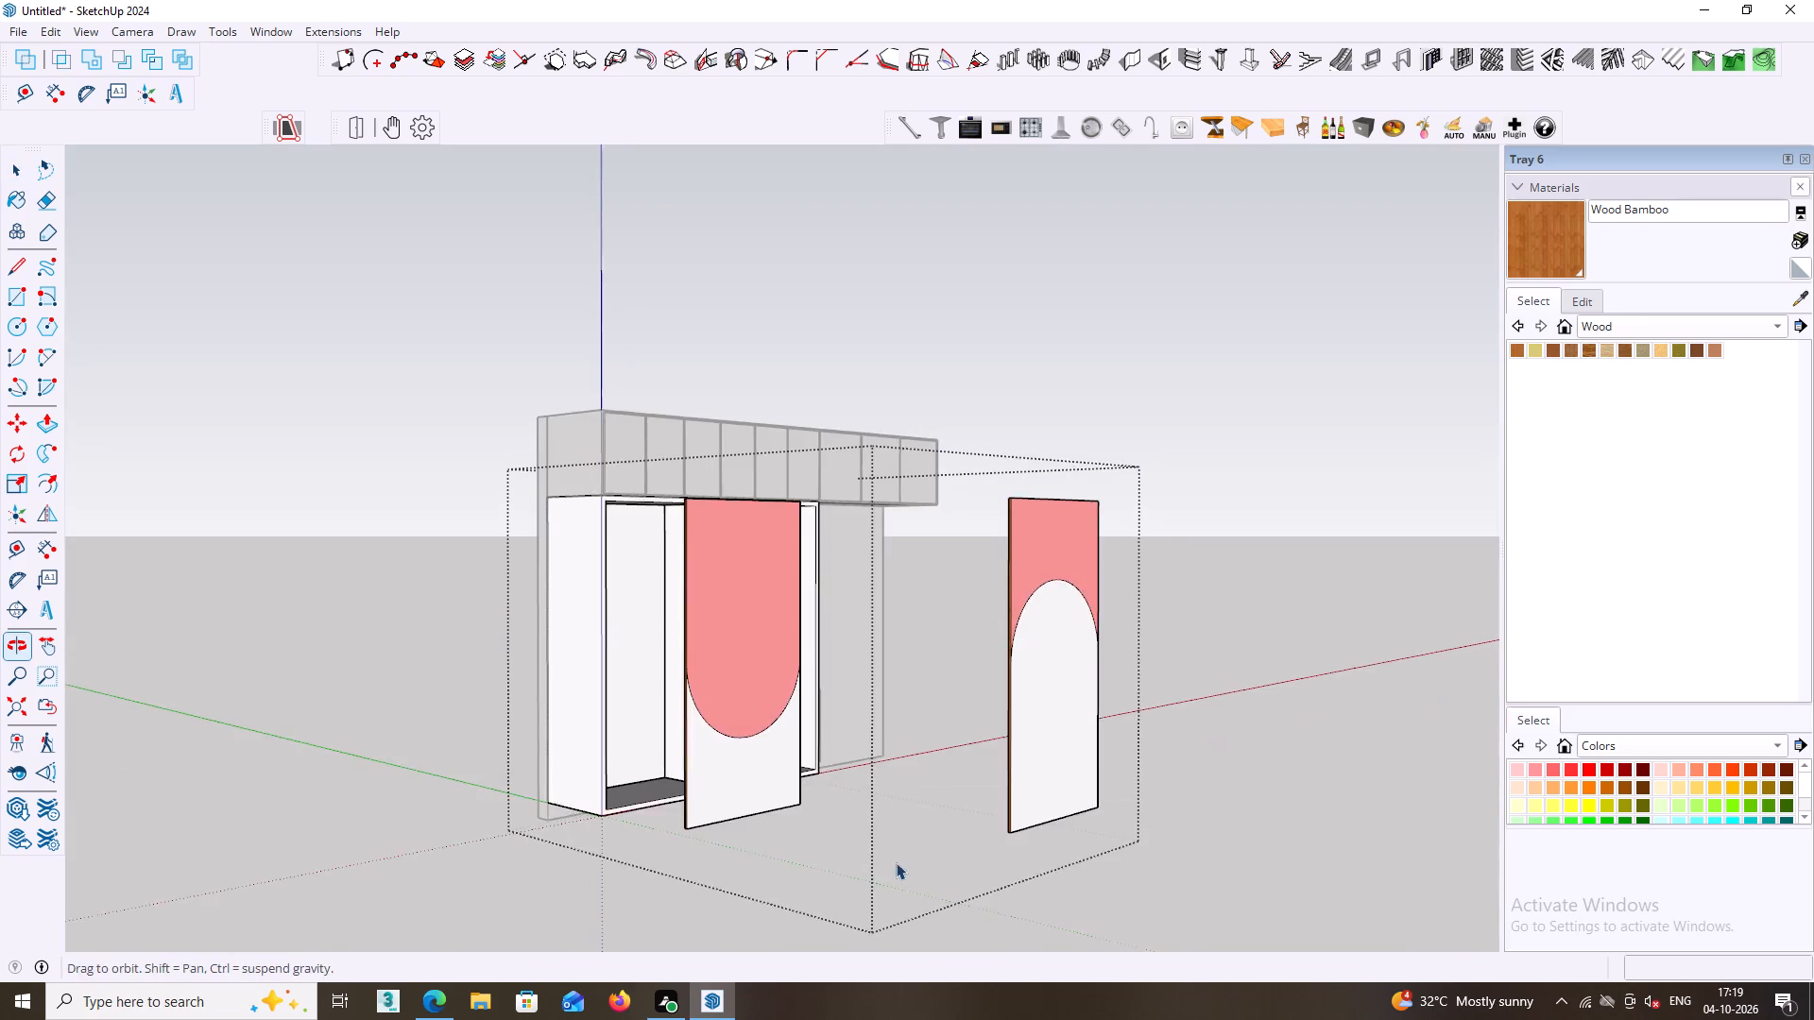
middle_drag(912, 788, 933, 555)
middle_drag(933, 546, 901, 711)
double_click(916, 605)
middle_drag(915, 608, 906, 671)
scroll(914, 612, down, 1)
middle_drag(866, 656, 753, 728)
Move the rounded-bottom pink door about 807 mm from its lower outer corner to the wardrobe opening's inner bottom corner.
scroll(721, 584, up, 2)
middle_drag(722, 569, 811, 495)
scroll(773, 572, up, 5)
middle_drag(757, 570, 837, 518)
scroll(813, 565, up, 3)
click(814, 550)
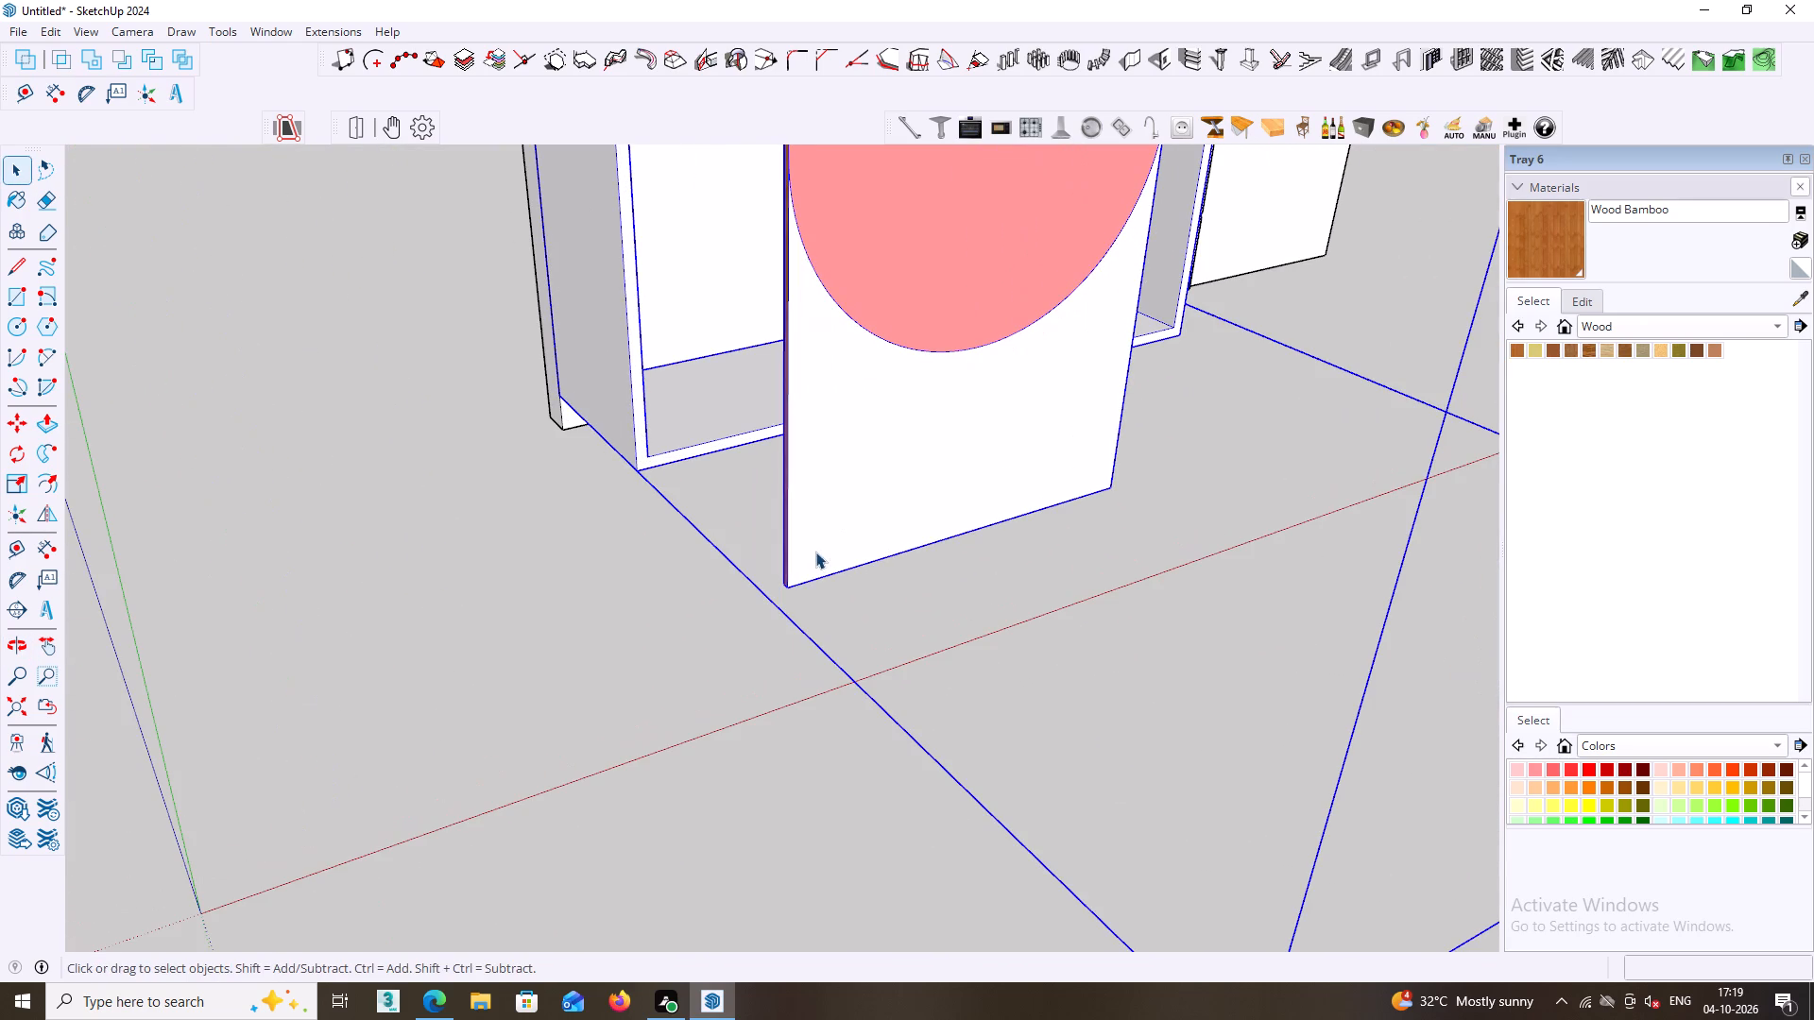
double_click(814, 560)
double_click(801, 574)
click(800, 559)
double_click(818, 552)
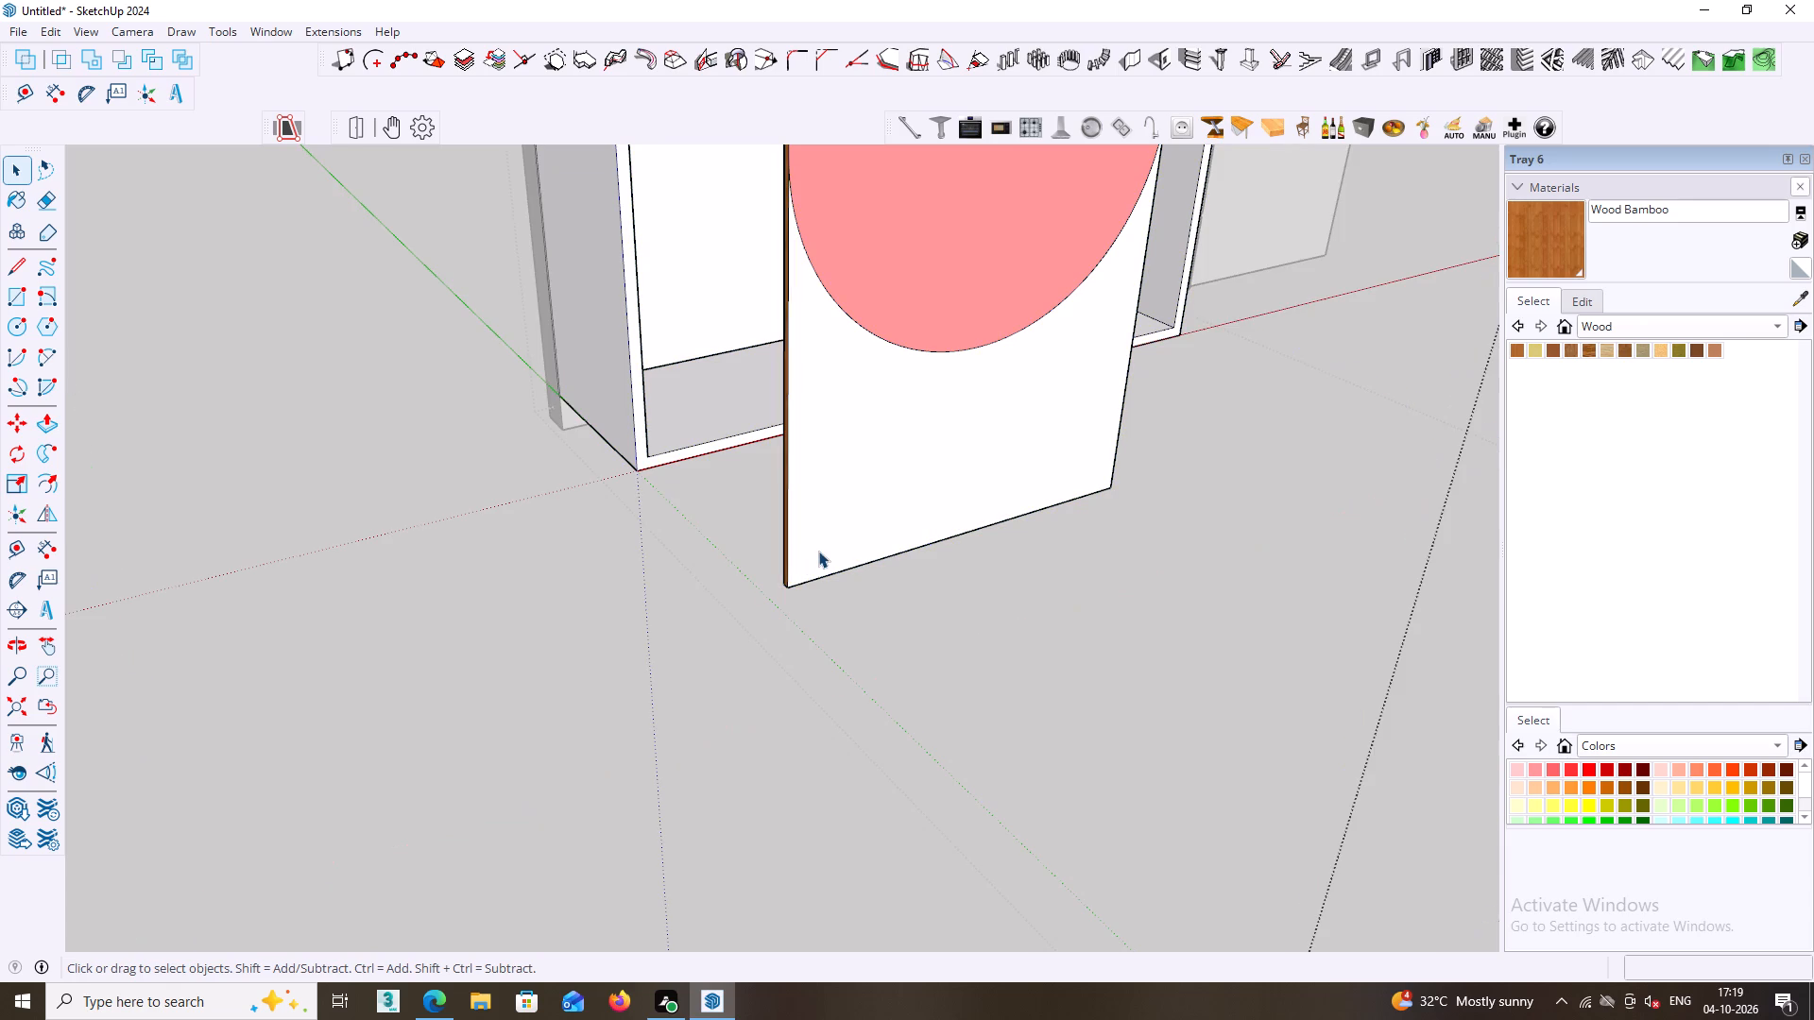
click(811, 546)
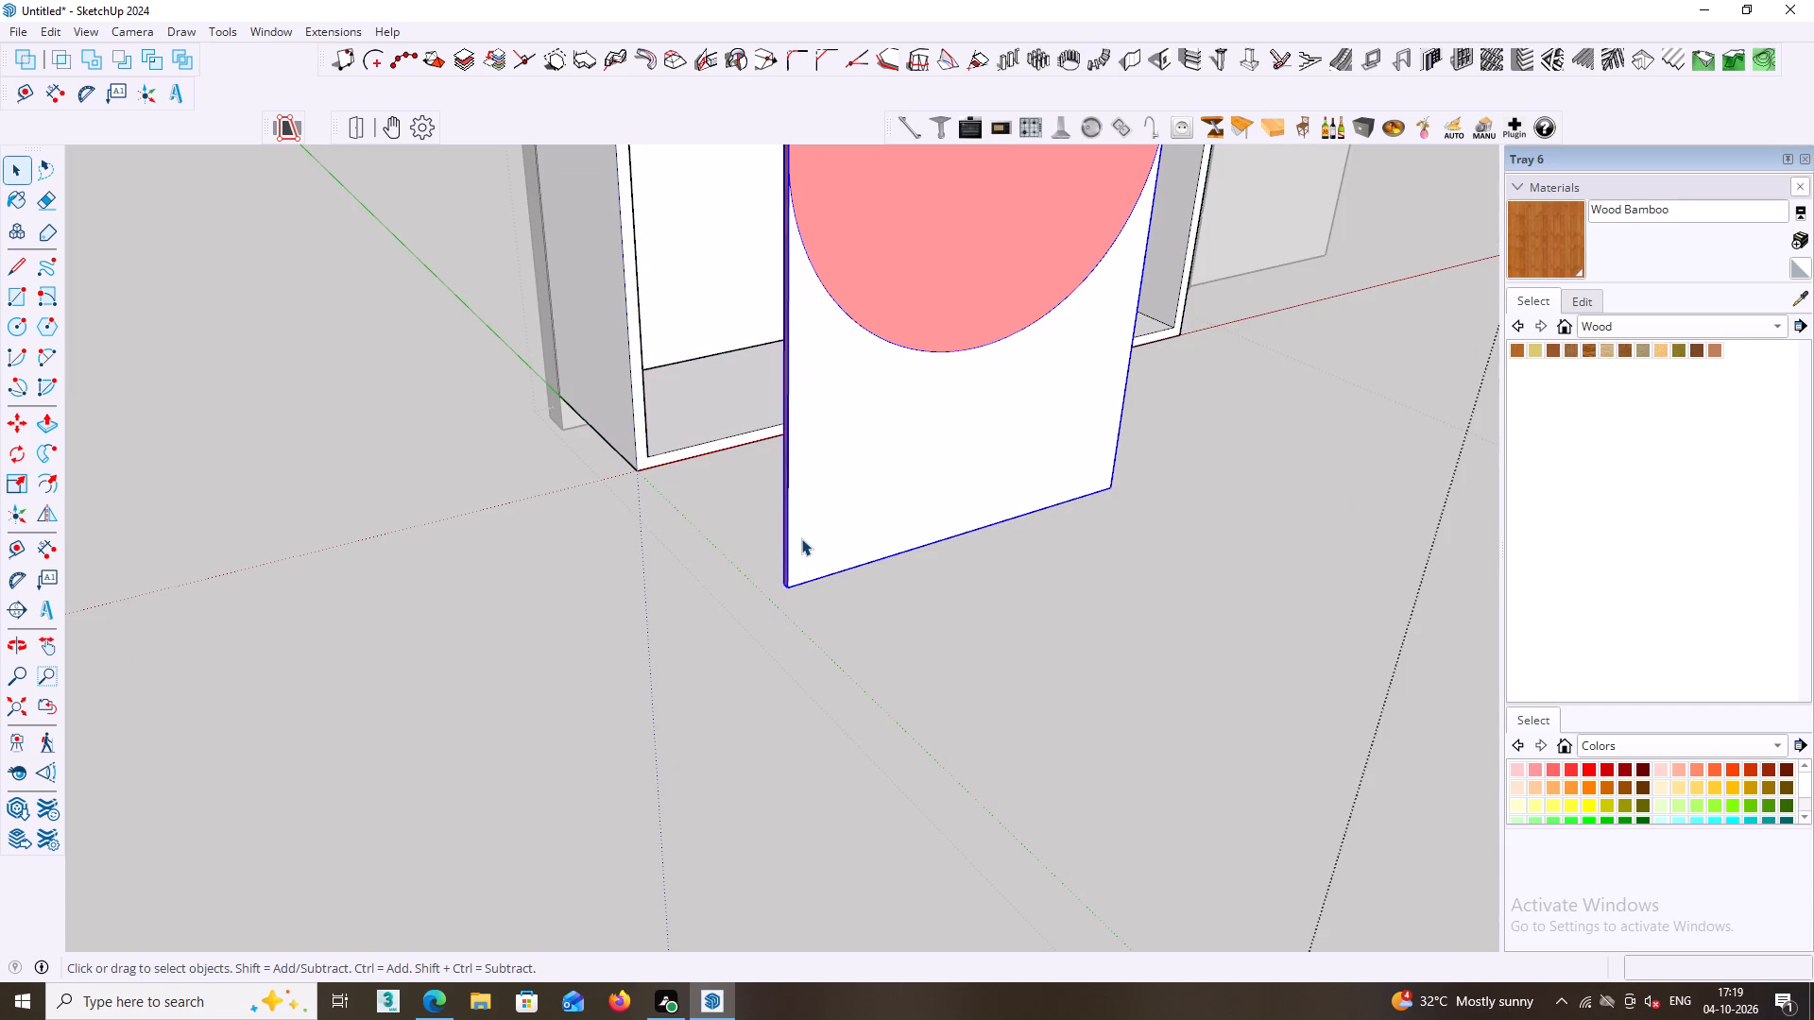
key(m)
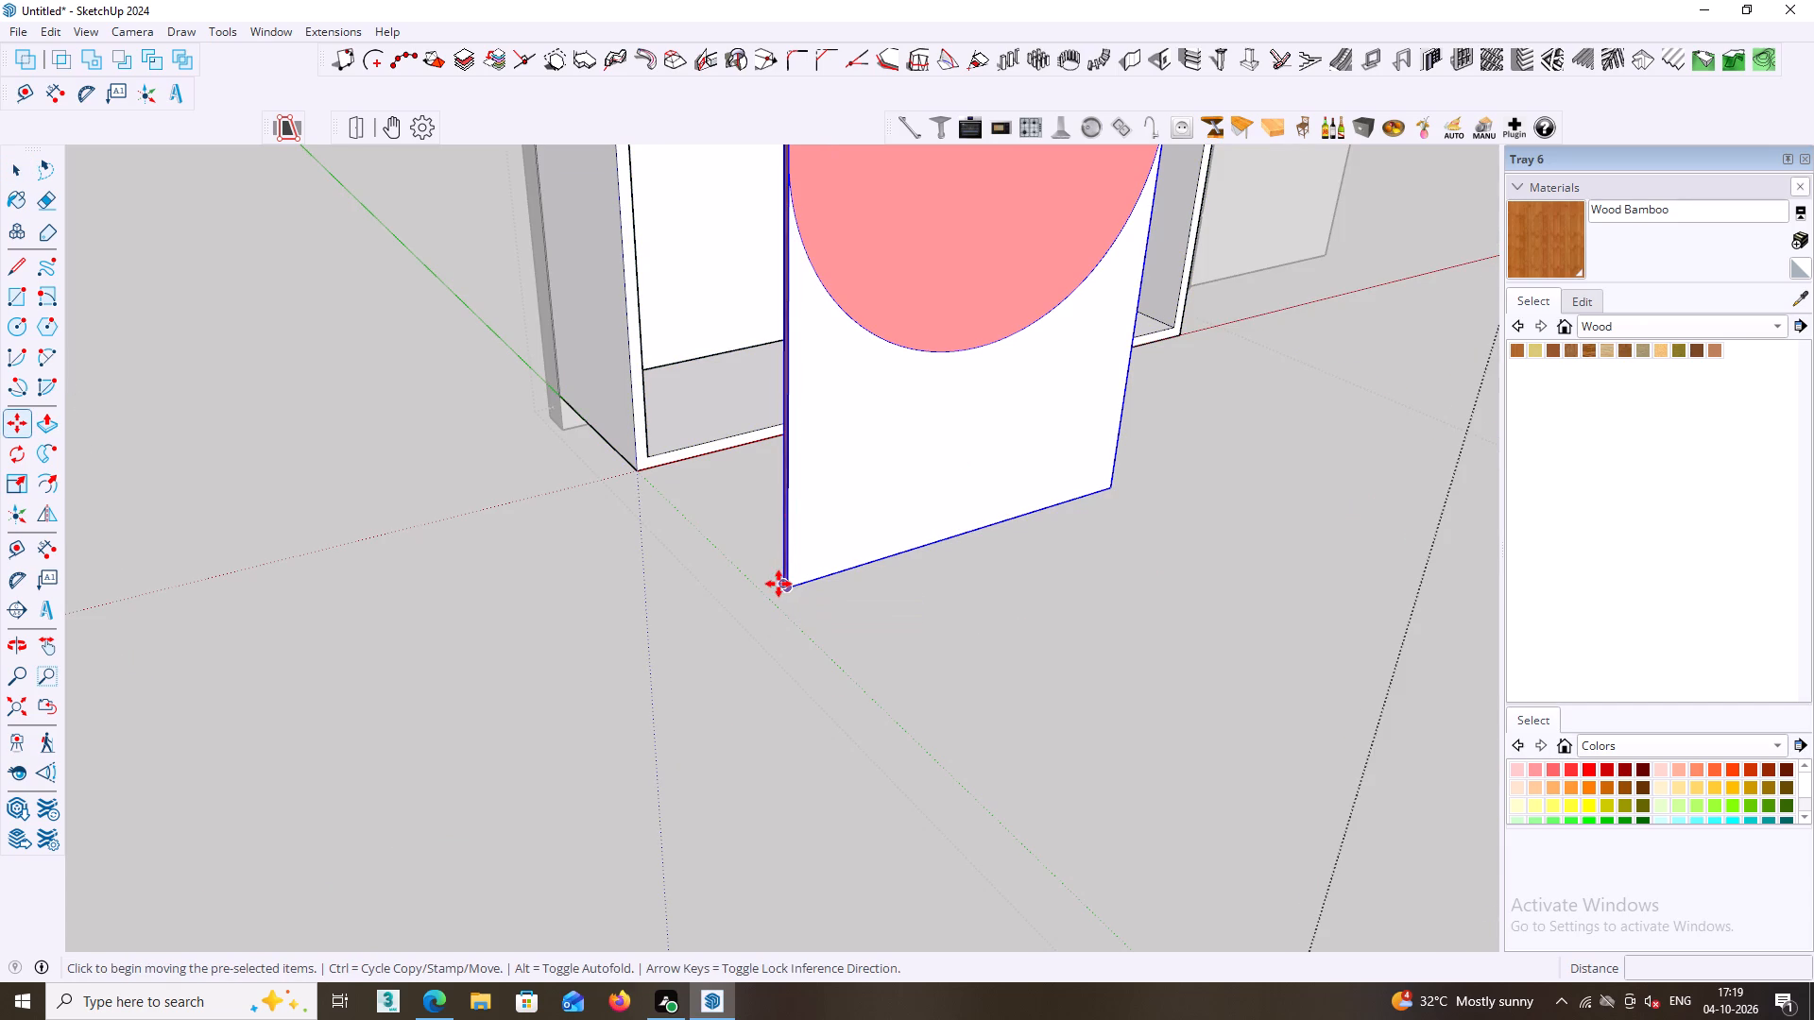
click(788, 586)
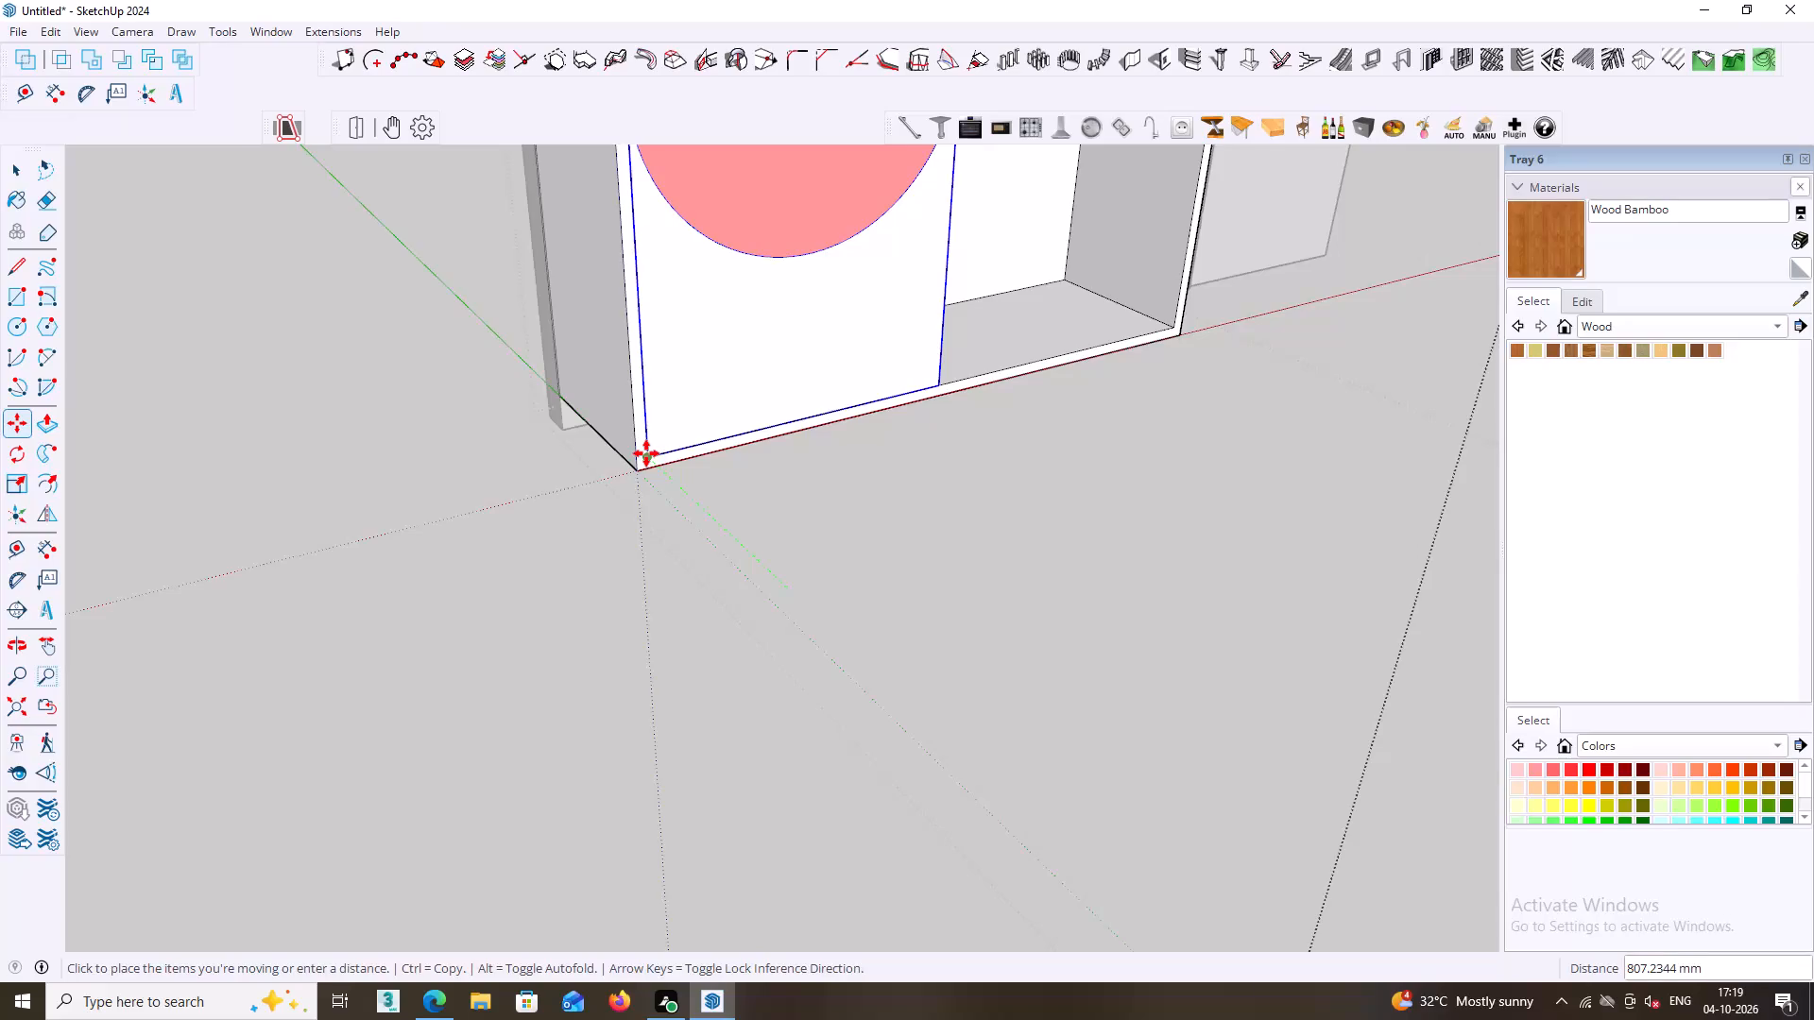
click(647, 457)
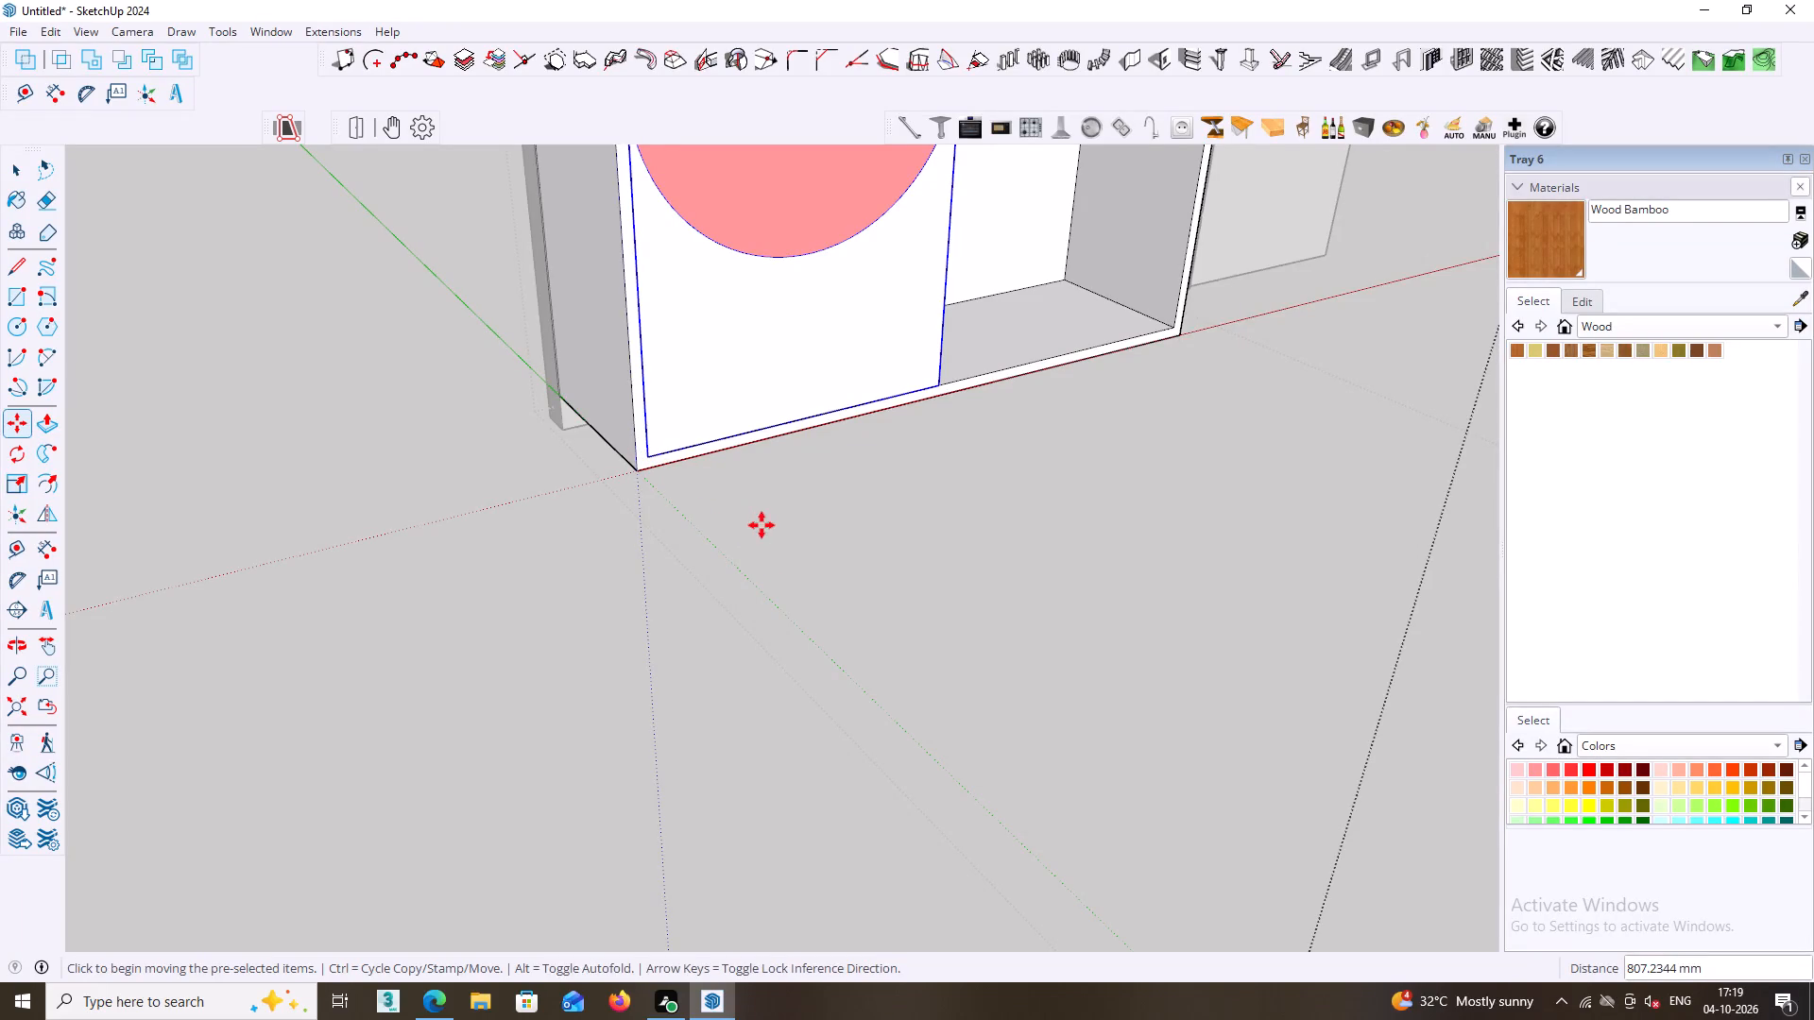
key(space)
Examine the fitted door in the wardrobe opening and the arched door standing in front of it.
middle_click(864, 606)
scroll(864, 606, down, 9)
middle_click(912, 636)
middle_click(931, 645)
middle_drag(931, 648, 870, 645)
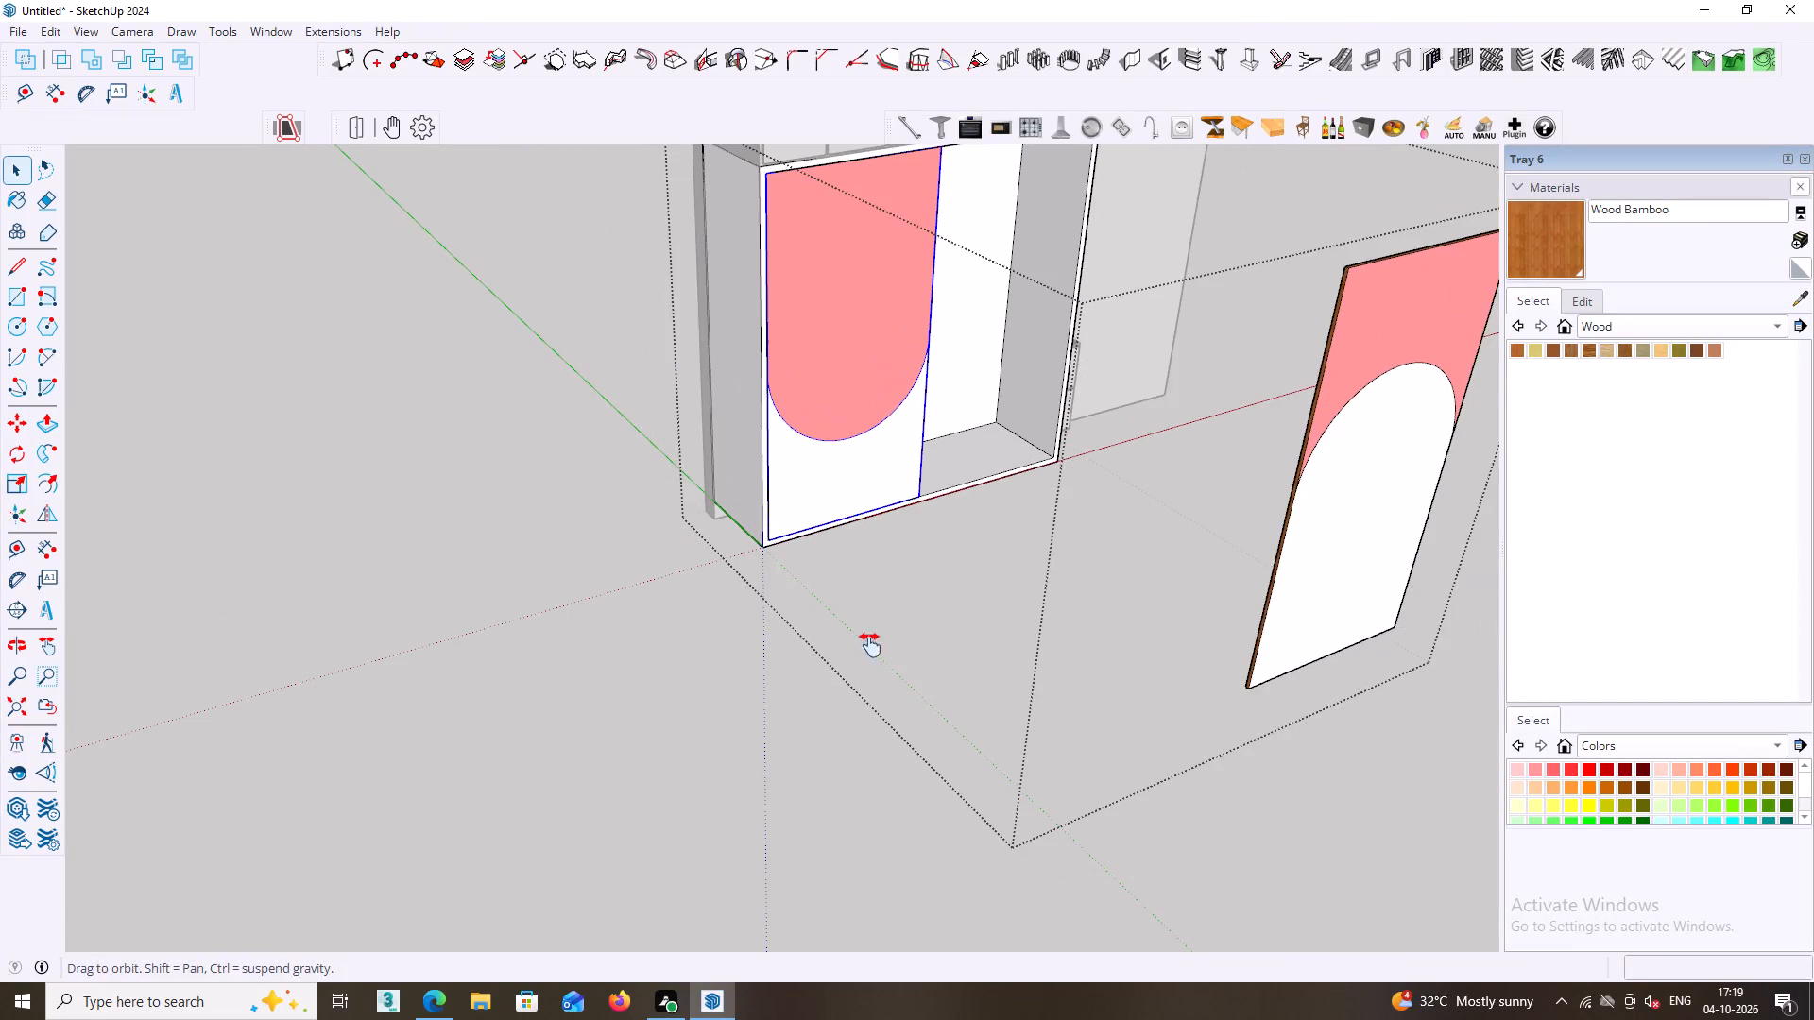
middle_drag(870, 645, 600, 623)
scroll(512, 480, up, 2)
middle_drag(781, 486, 645, 475)
middle_drag(944, 573, 696, 534)
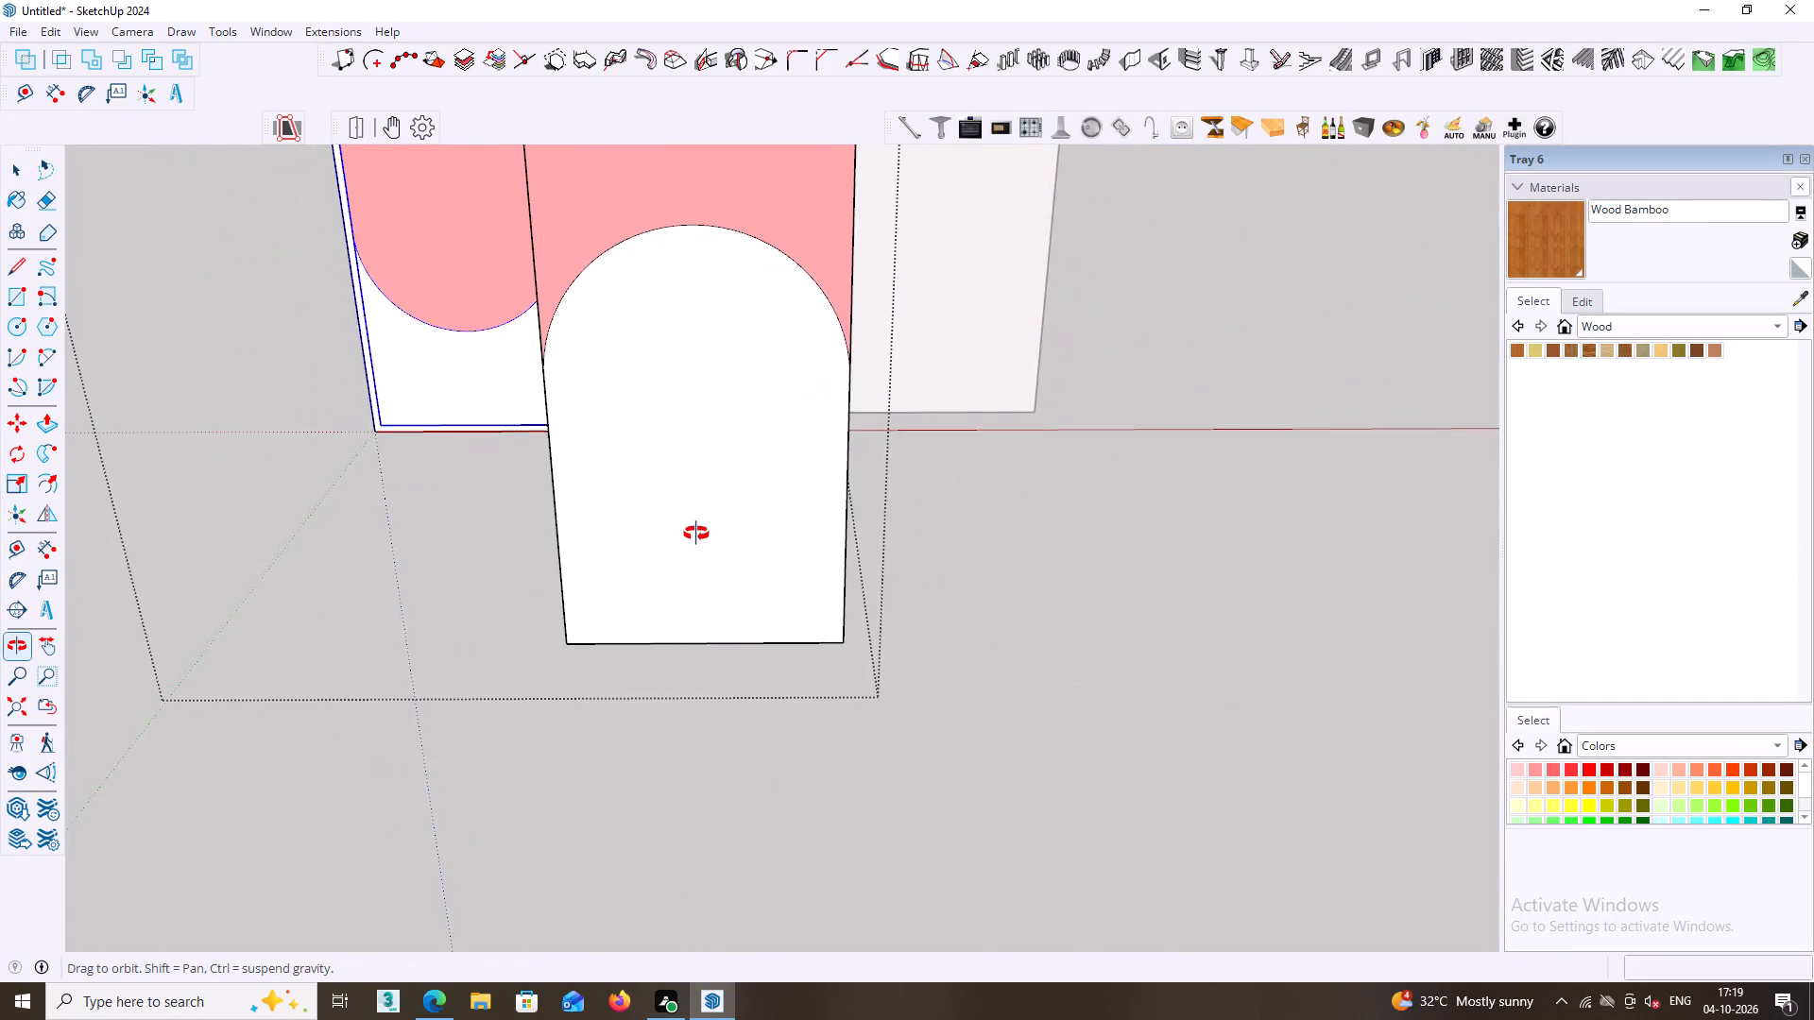
Examine the fitted rounded-bottom door and the freestanding arched door from several angles, and leave the open group.
middle_drag(696, 534, 974, 545)
shift+middle_drag(642, 500, 812, 569)
click(678, 634)
middle_drag(714, 590, 764, 608)
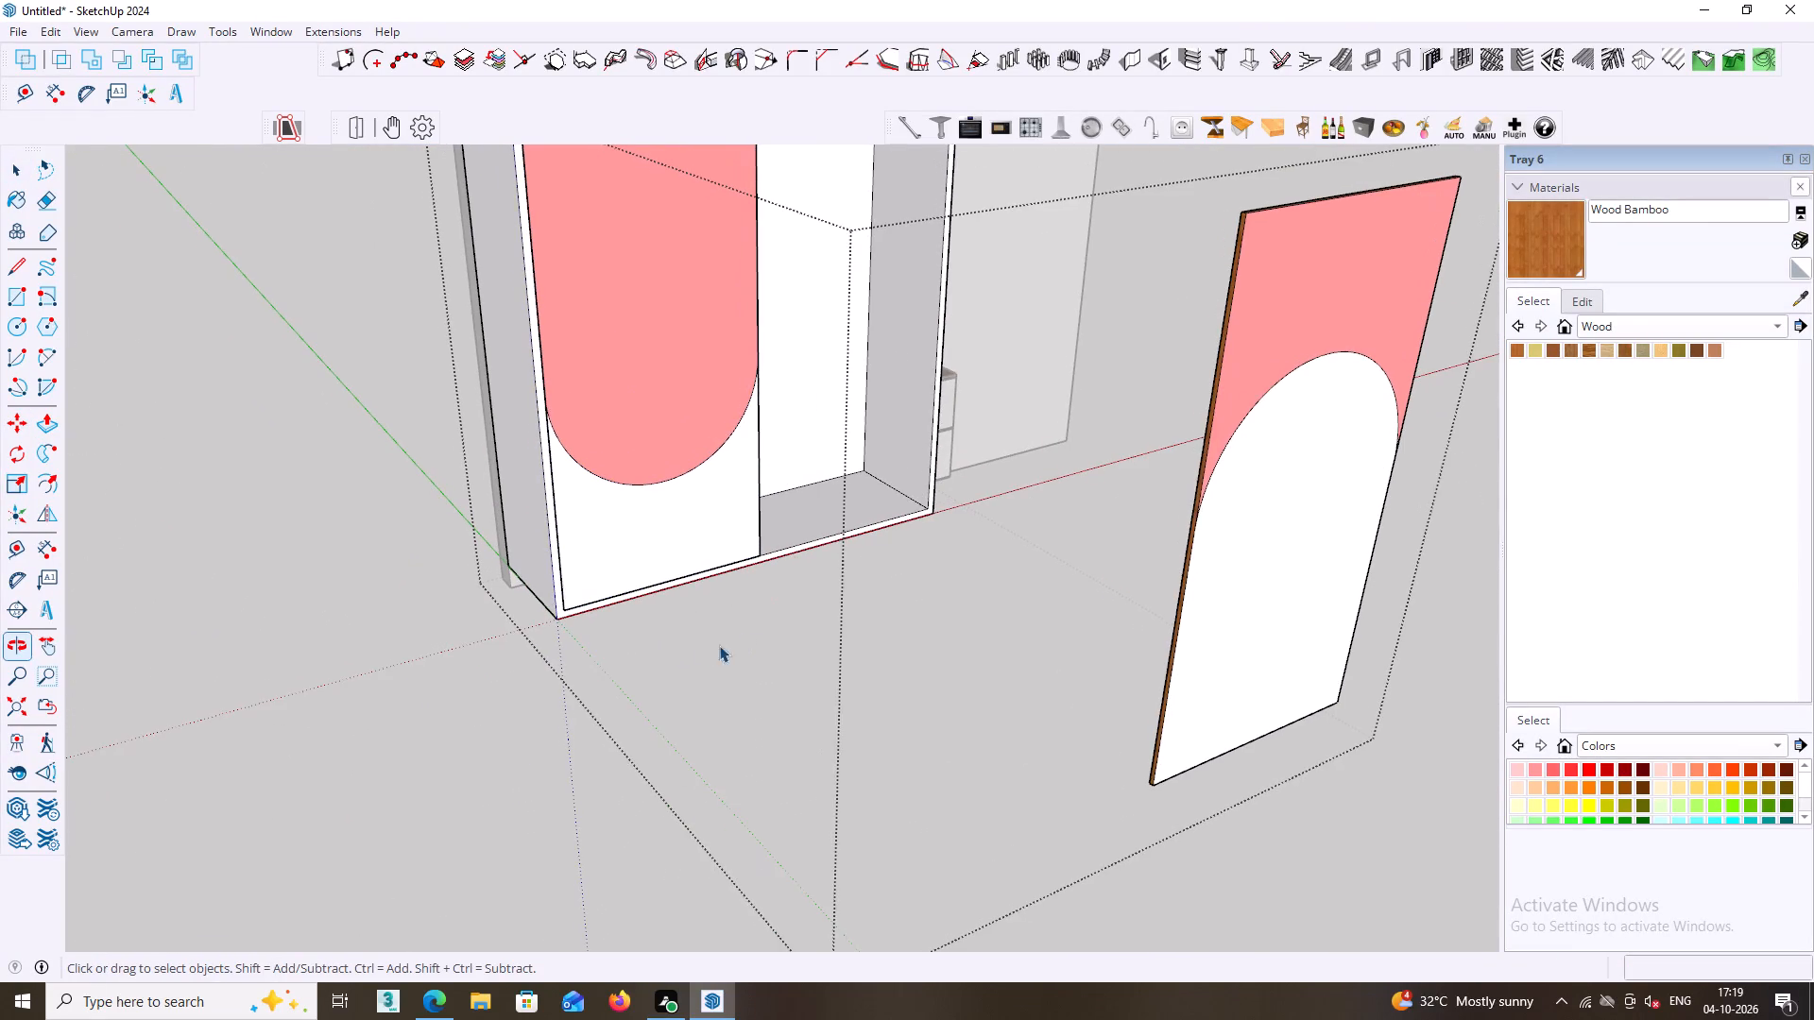
click(703, 646)
middle_click(702, 628)
scroll(702, 628, down, 2)
drag(681, 641, 675, 656)
click(657, 669)
click(507, 735)
middle_drag(679, 624, 667, 621)
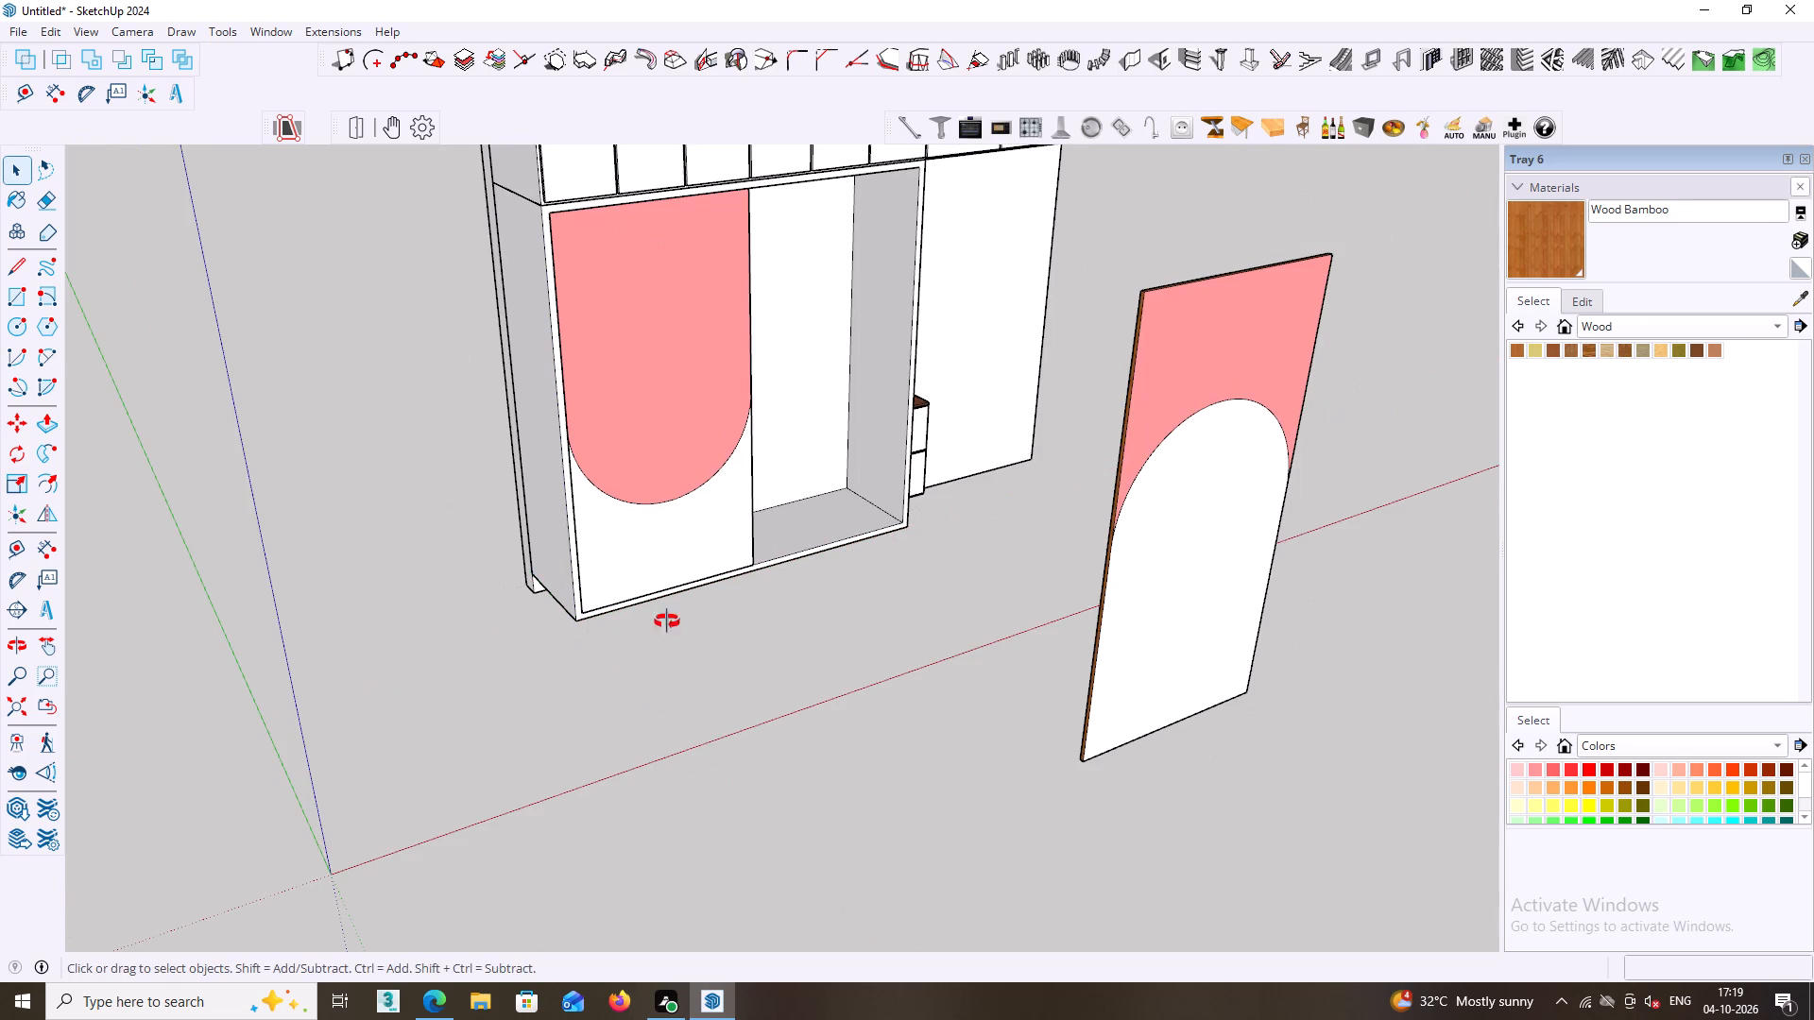
Move the rounded-bottom pink door 18 mm along the green axis, deeper into the wardrobe opening.
middle_drag(667, 621, 602, 621)
scroll(613, 570, up, 2)
click(609, 564)
middle_drag(609, 564, 587, 608)
double_click(590, 590)
middle_drag(613, 553, 637, 493)
click(604, 515)
middle_drag(604, 514, 591, 636)
scroll(556, 661, up, 12)
middle_click(572, 634)
middle_click(573, 620)
middle_click(574, 632)
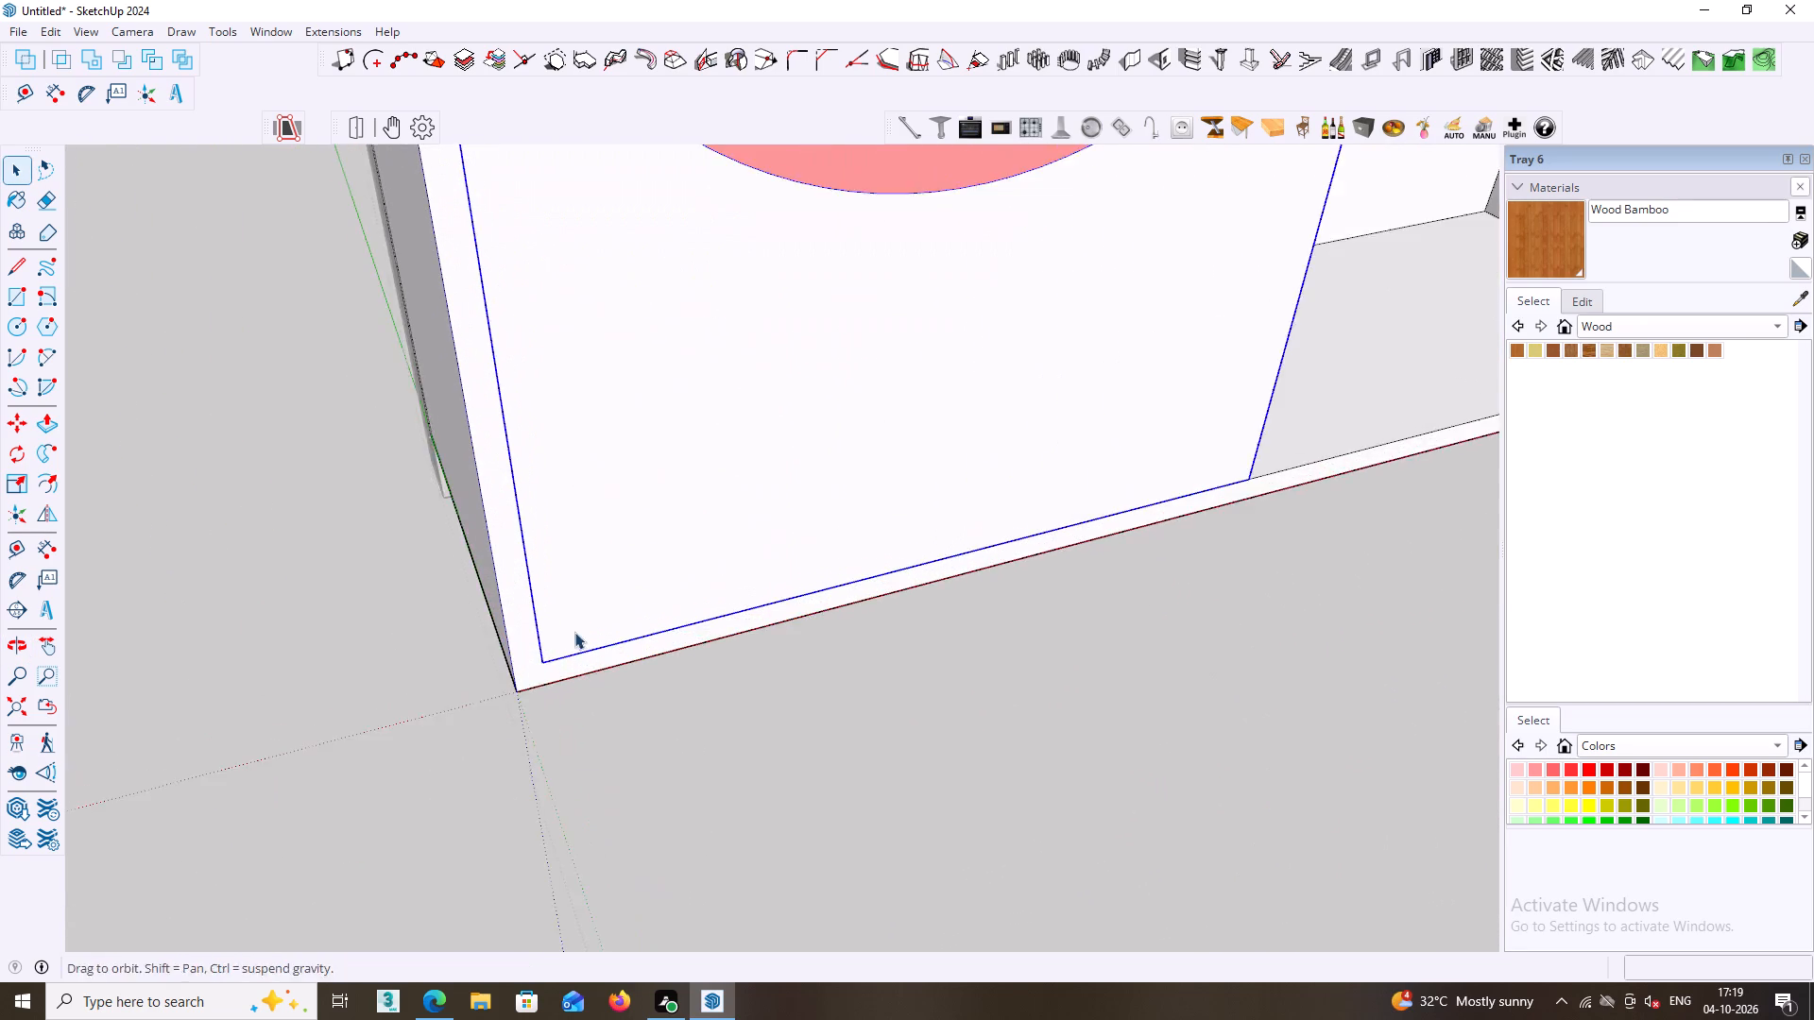
scroll(574, 632, up, 4)
middle_drag(559, 661, 557, 595)
key(m)
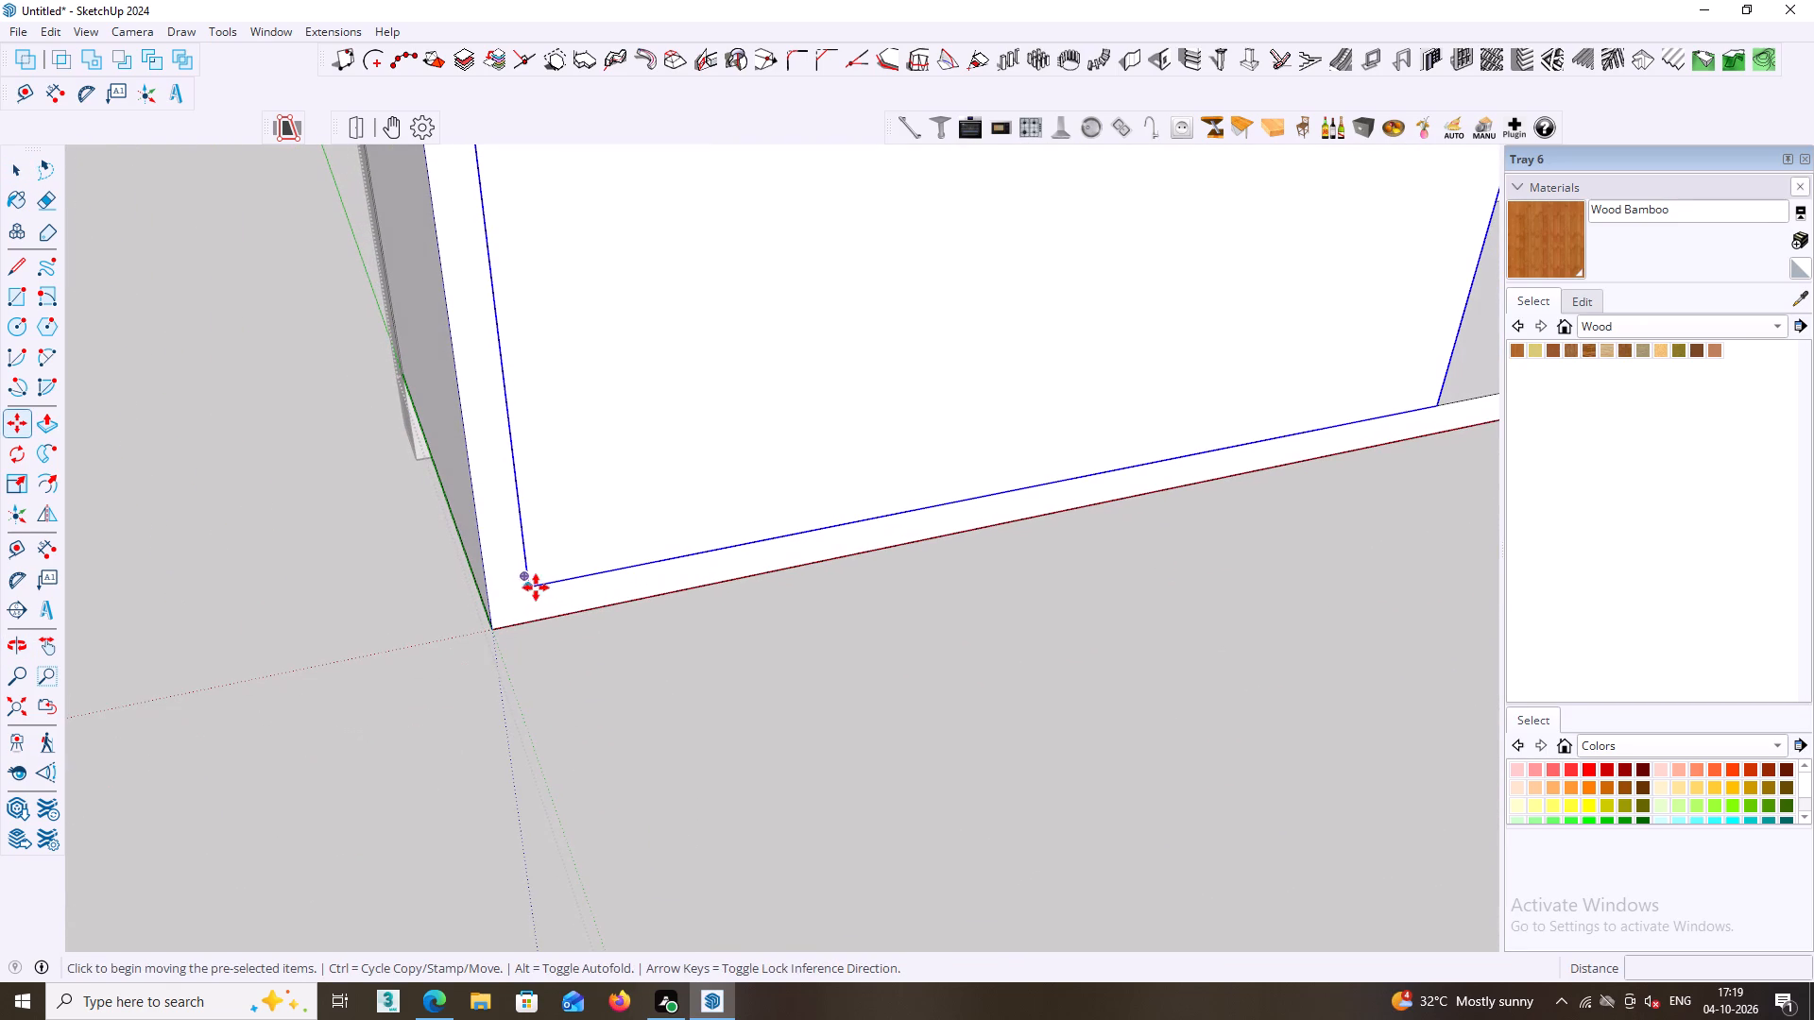
click(530, 587)
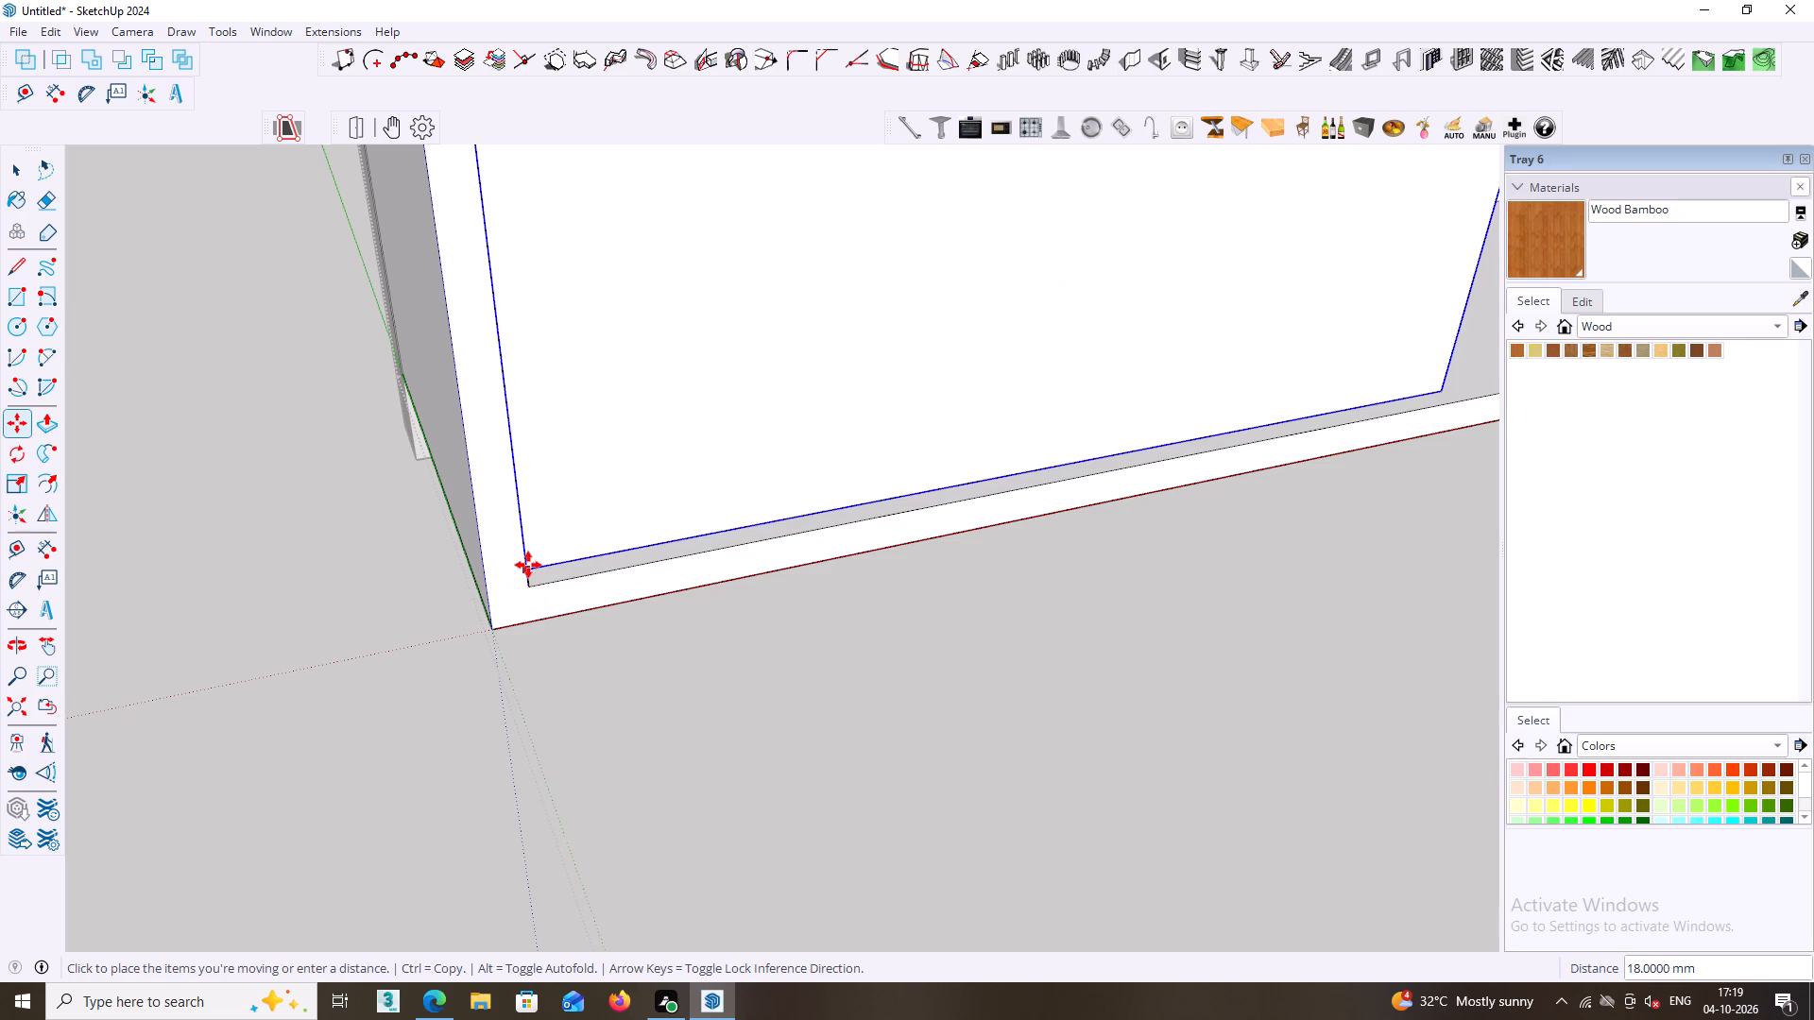
middle_drag(528, 567, 403, 596)
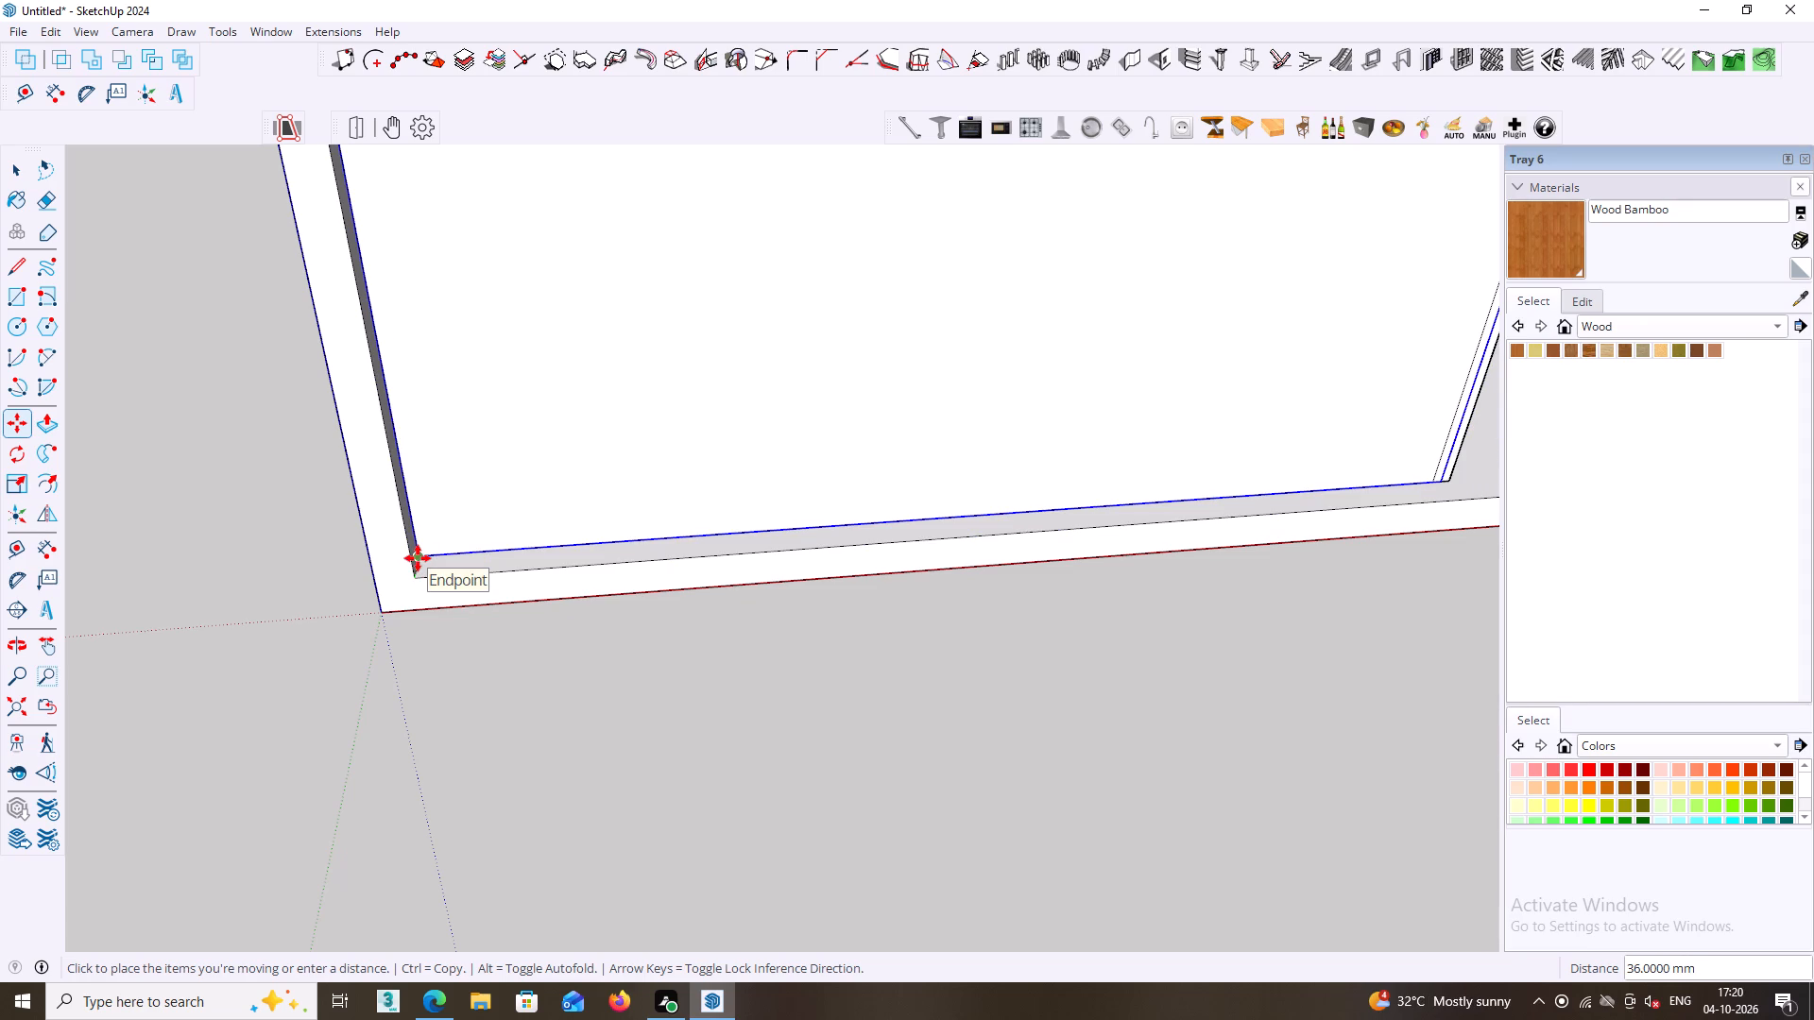
key(Up)
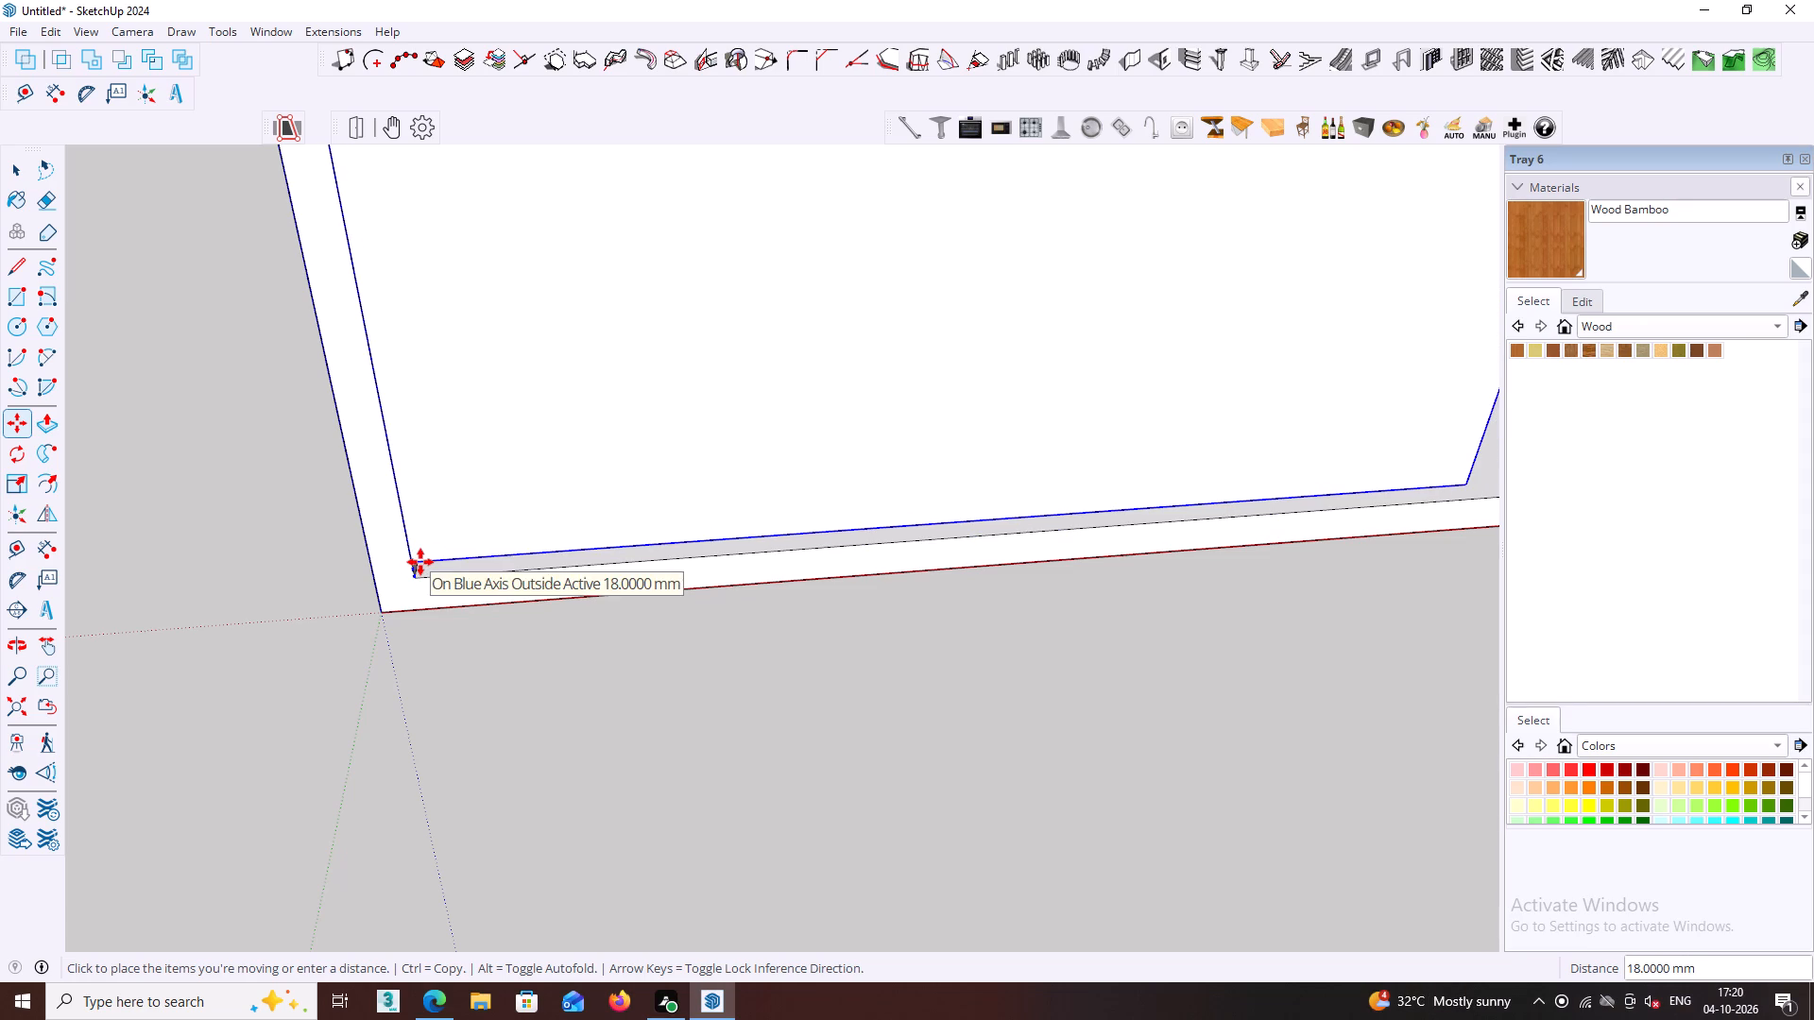
key(Left)
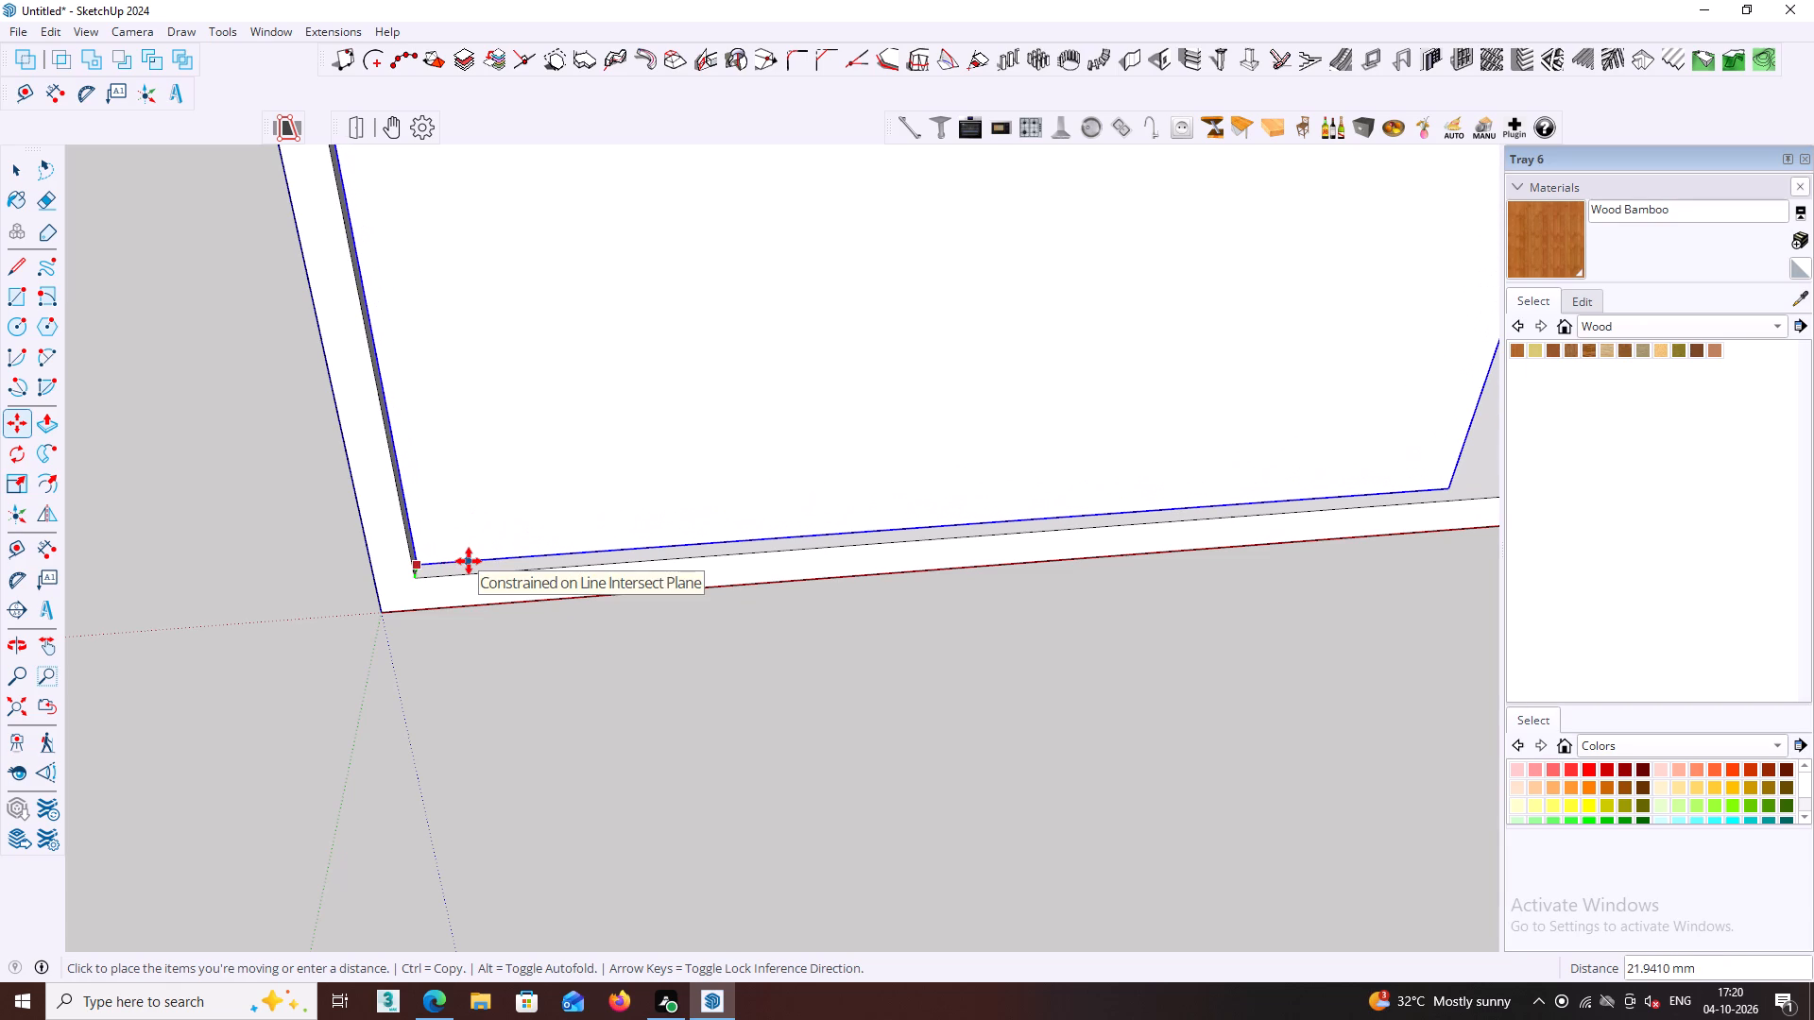
text(18)
key(Return)
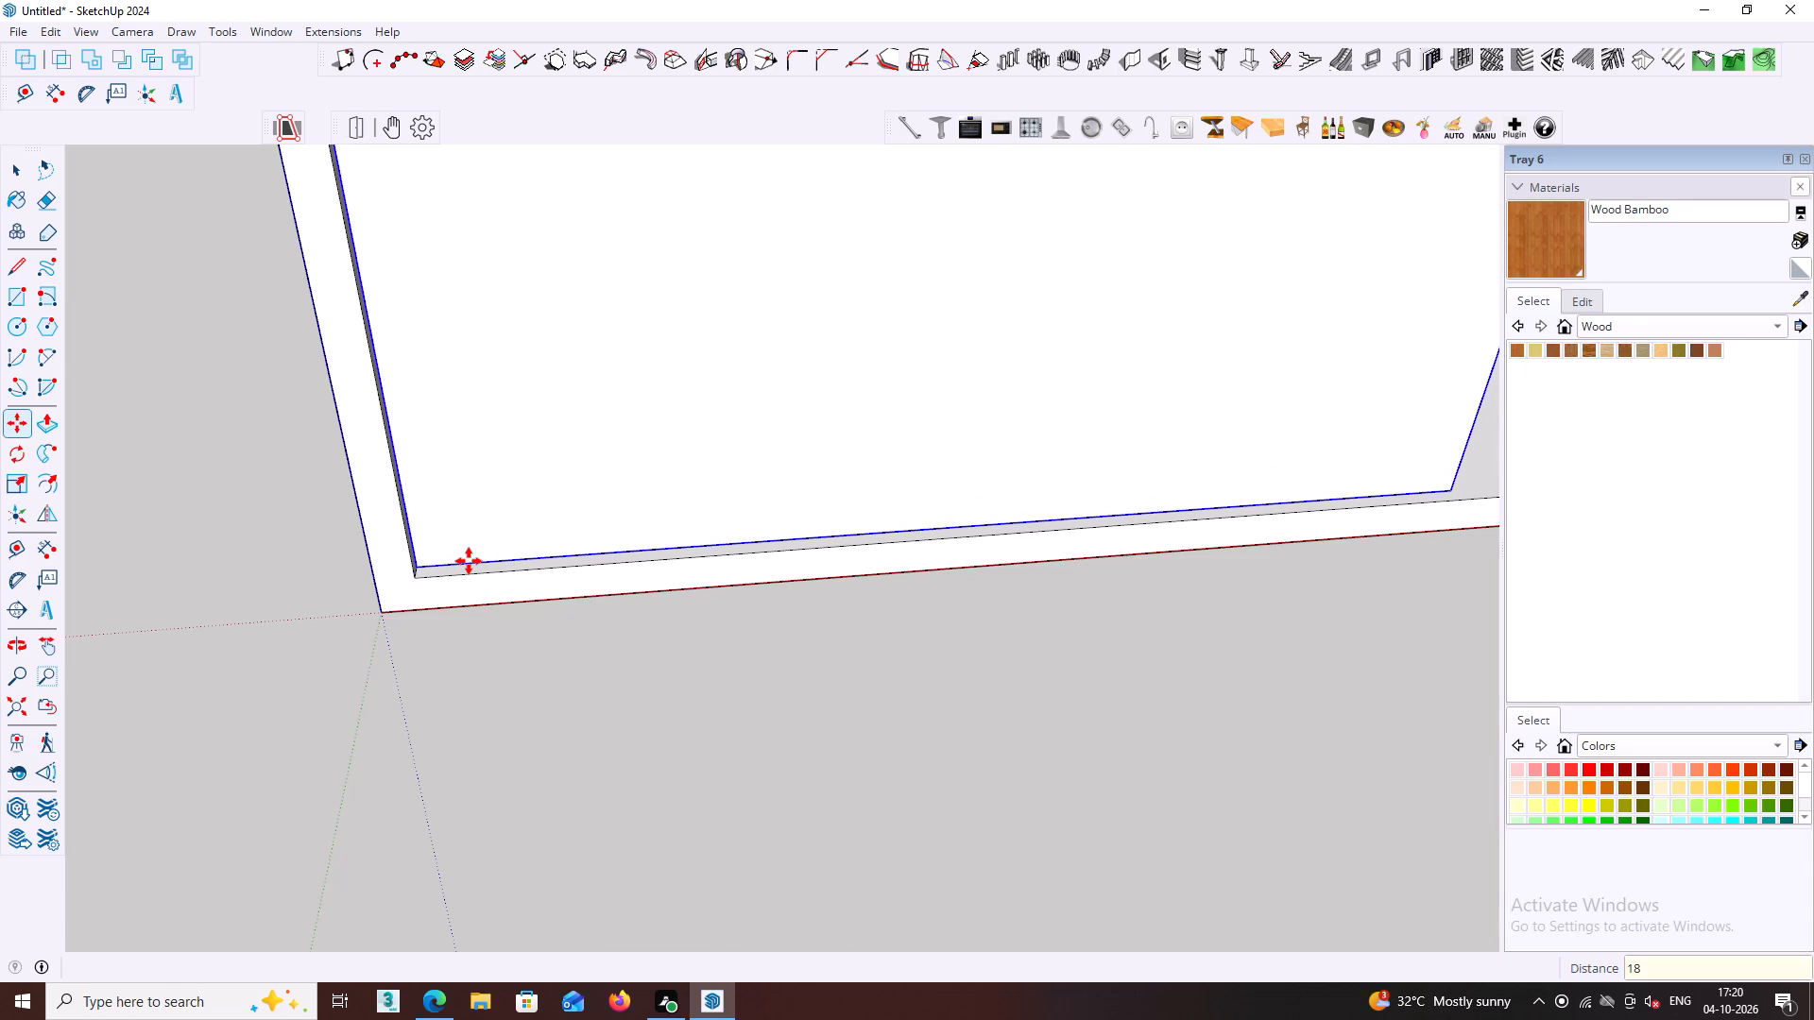
key(space)
click(423, 722)
Examine the recessed door against the wardrobe frame and the empty half of the opening.
middle_click(418, 715)
scroll(418, 715, down, 5)
middle_click(418, 710)
scroll(457, 727, down, 2)
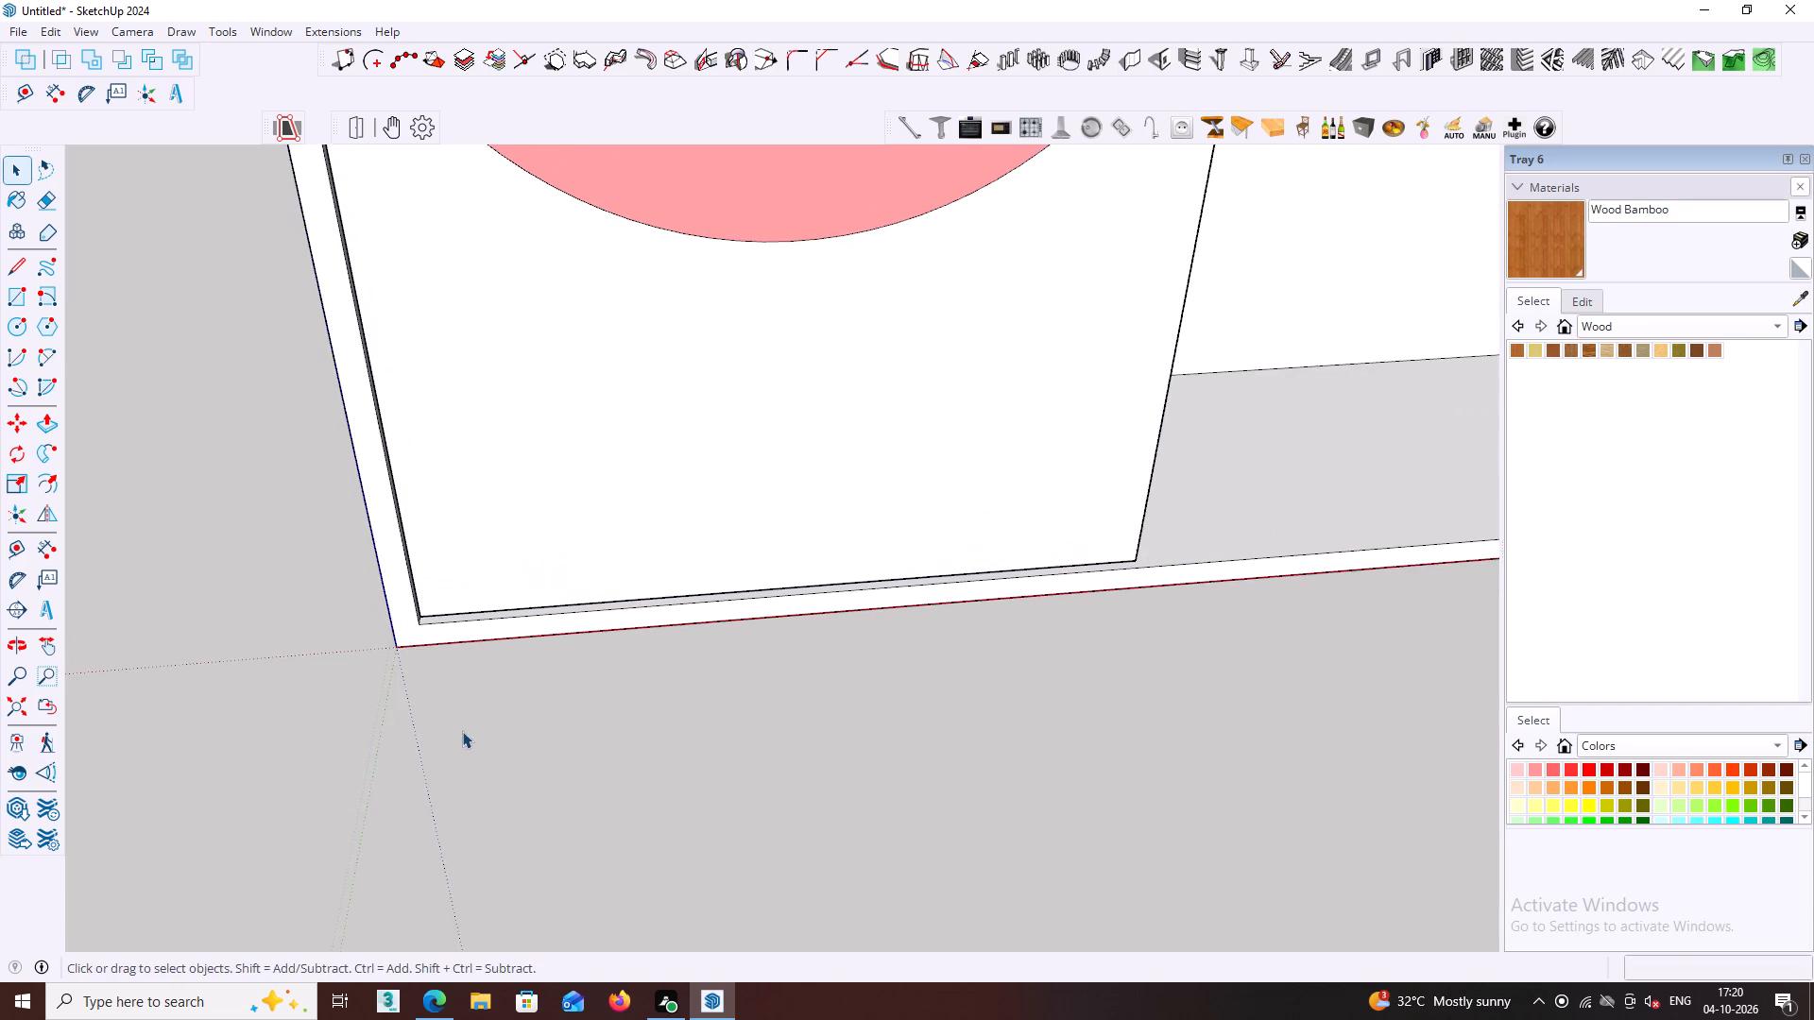
scroll(462, 731, down, 3)
middle_click(462, 731)
middle_click(465, 732)
middle_drag(537, 727, 435, 672)
middle_click(608, 723)
scroll(608, 723, down, 8)
middle_click(712, 729)
middle_click(758, 744)
middle_drag(820, 667, 656, 604)
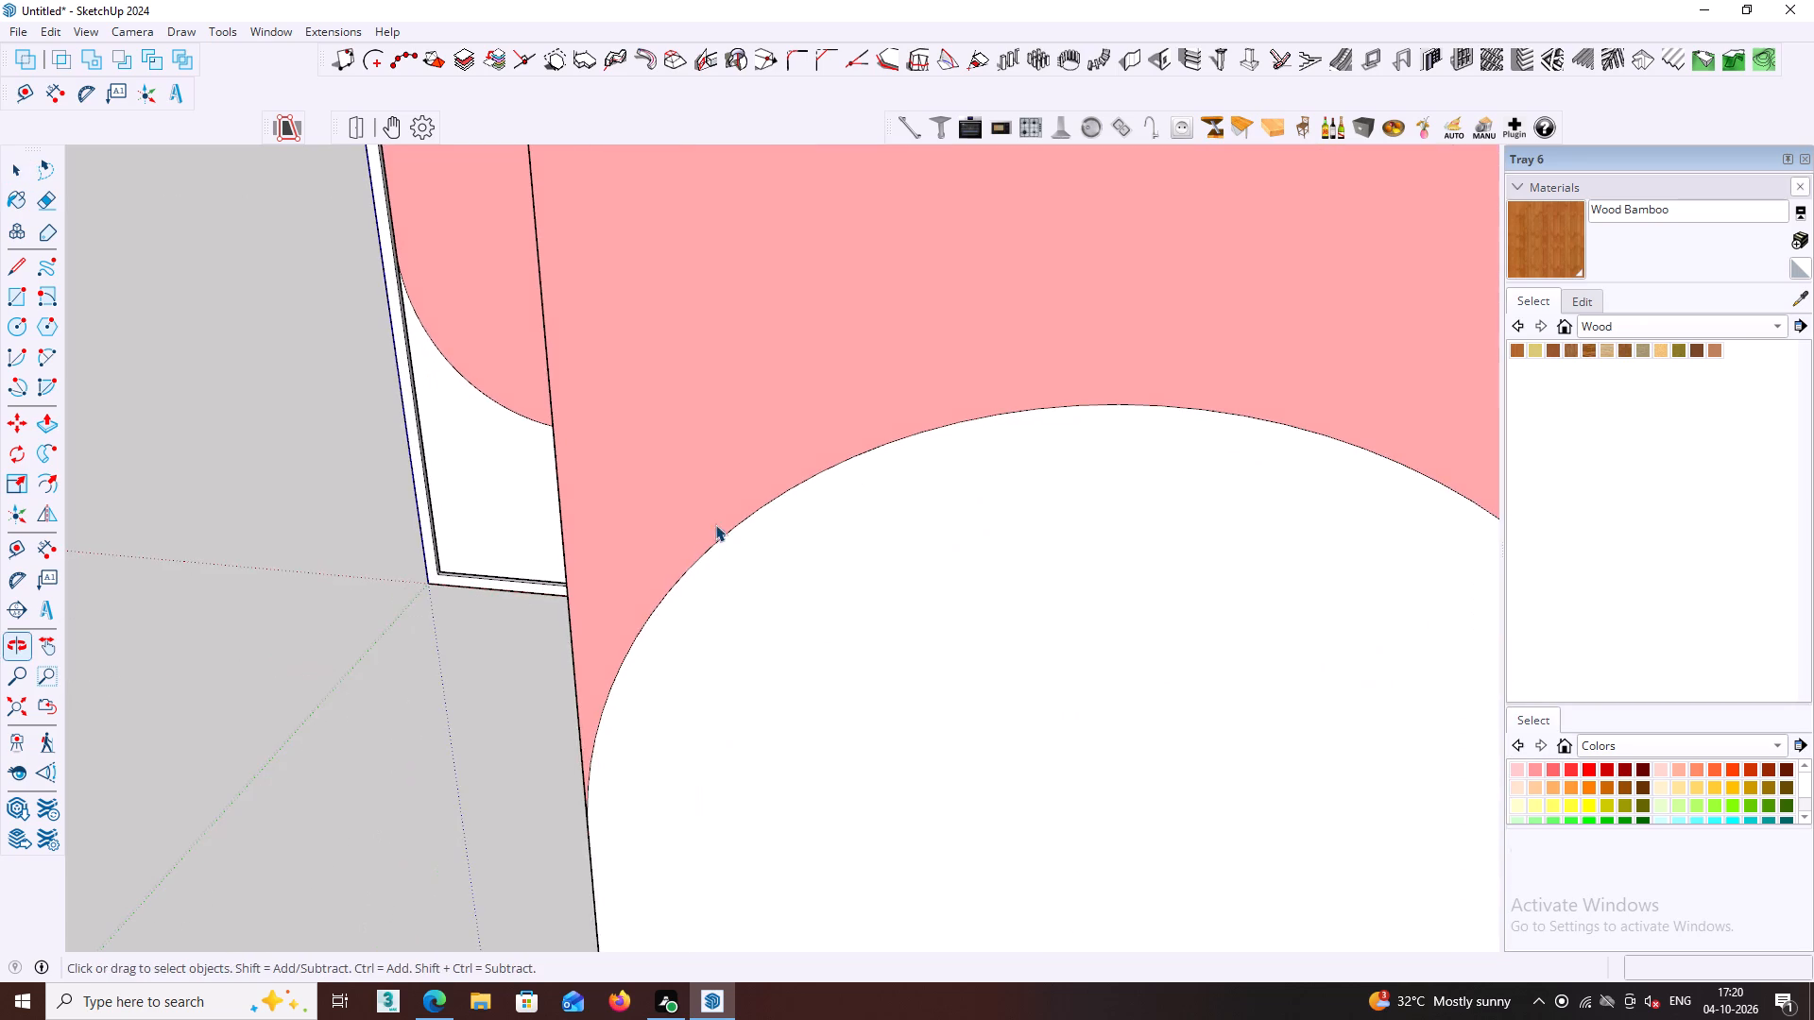
middle_drag(545, 467, 810, 536)
scroll(852, 566, up, 6)
middle_drag(813, 556, 635, 504)
scroll(681, 518, up, 1)
middle_drag(674, 517, 467, 492)
middle_drag(621, 510, 538, 519)
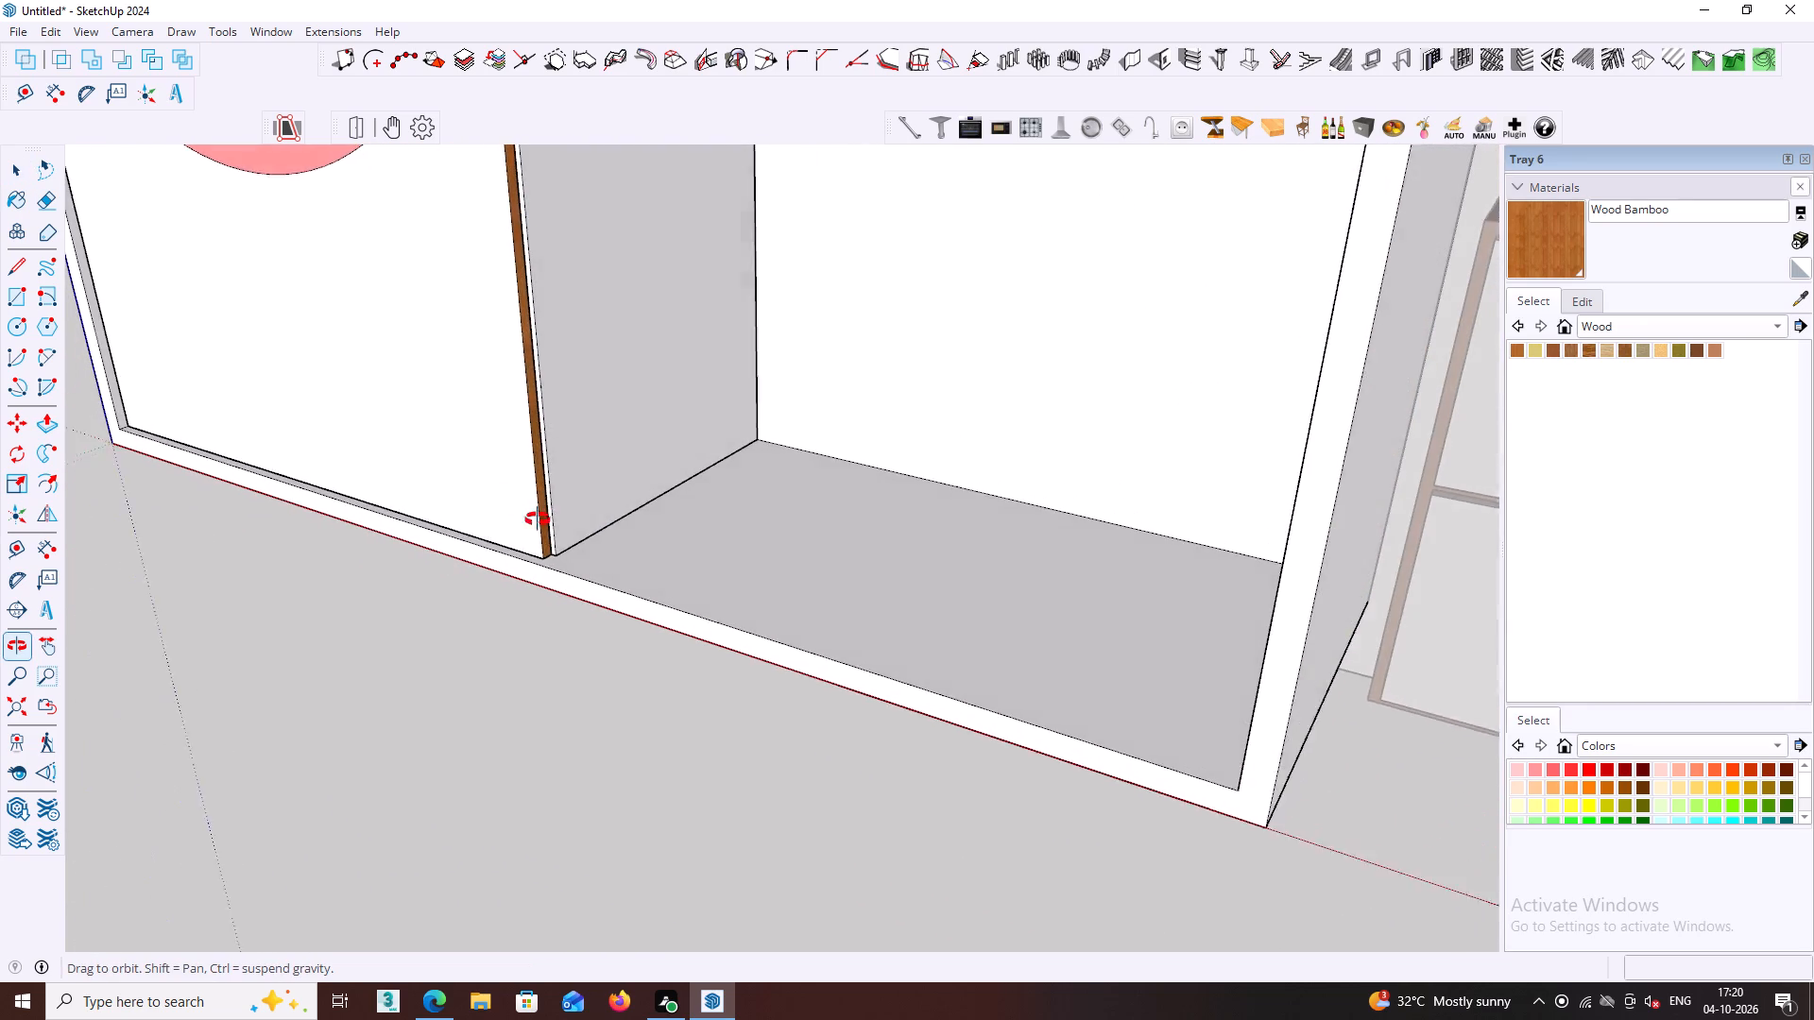
middle_drag(538, 519, 647, 651)
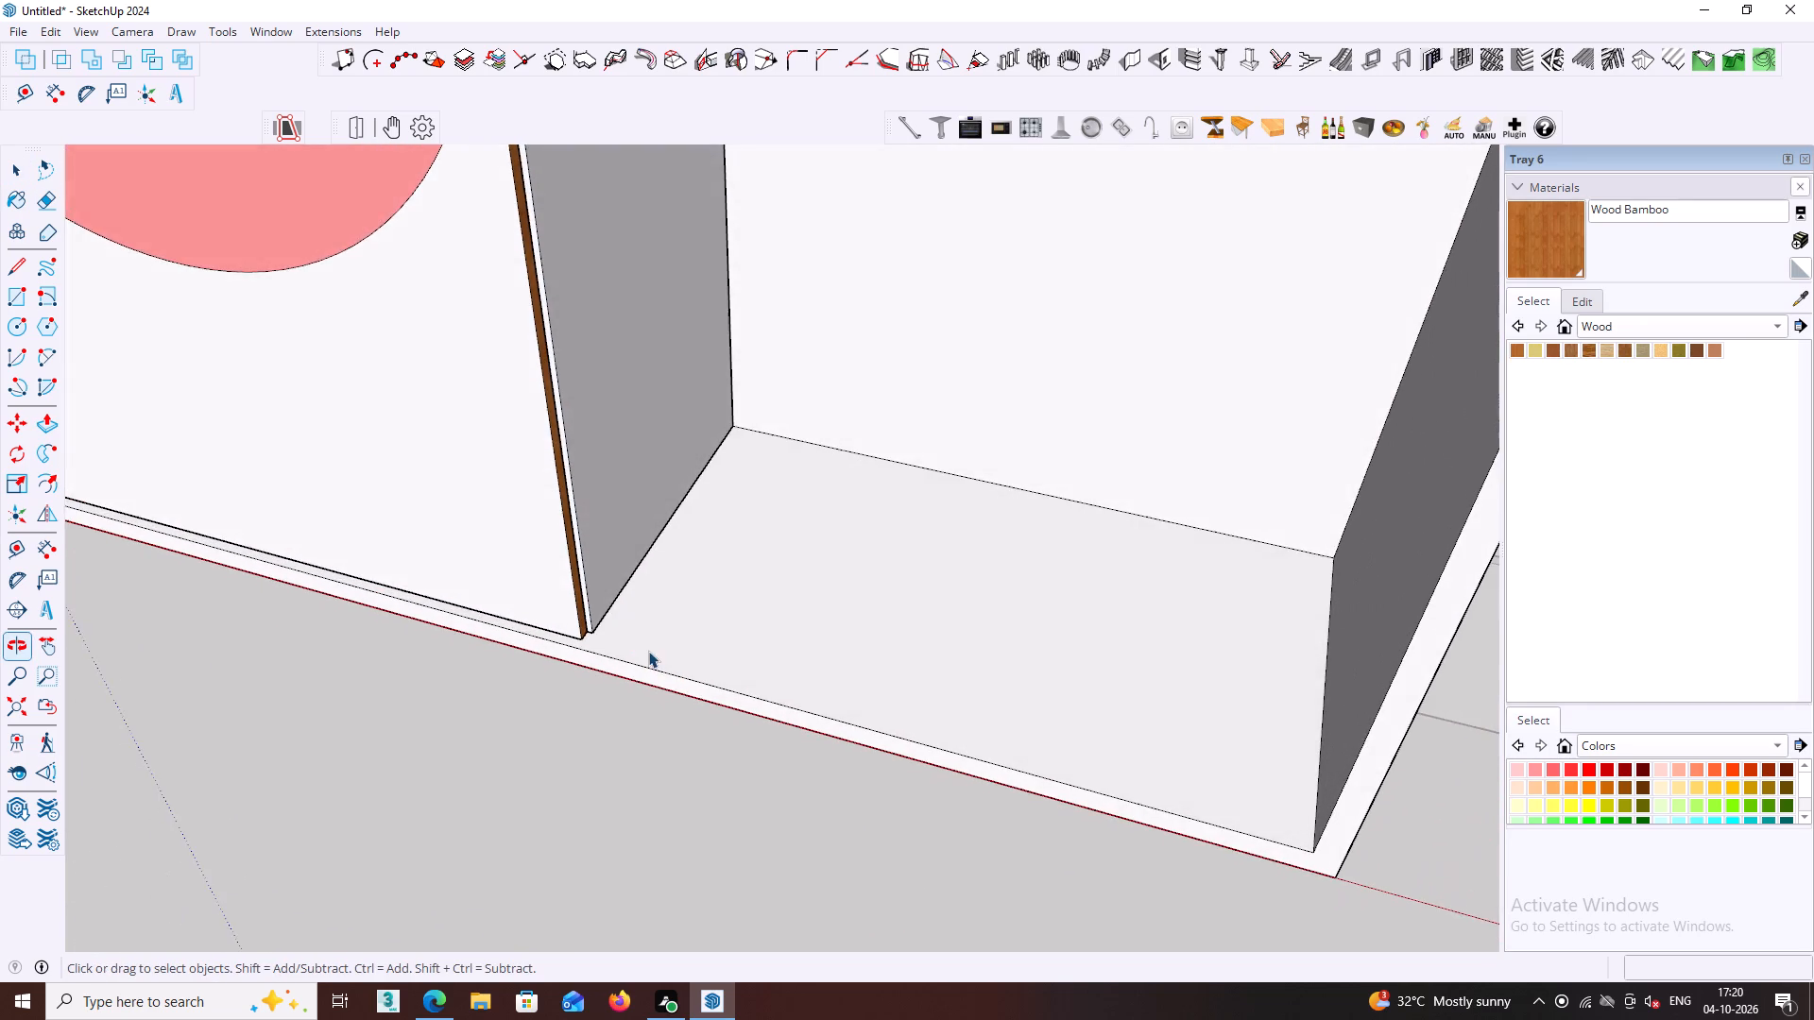
scroll(647, 651, down, 18)
middle_drag(651, 671, 644, 706)
middle_click(651, 706)
middle_drag(675, 780, 738, 754)
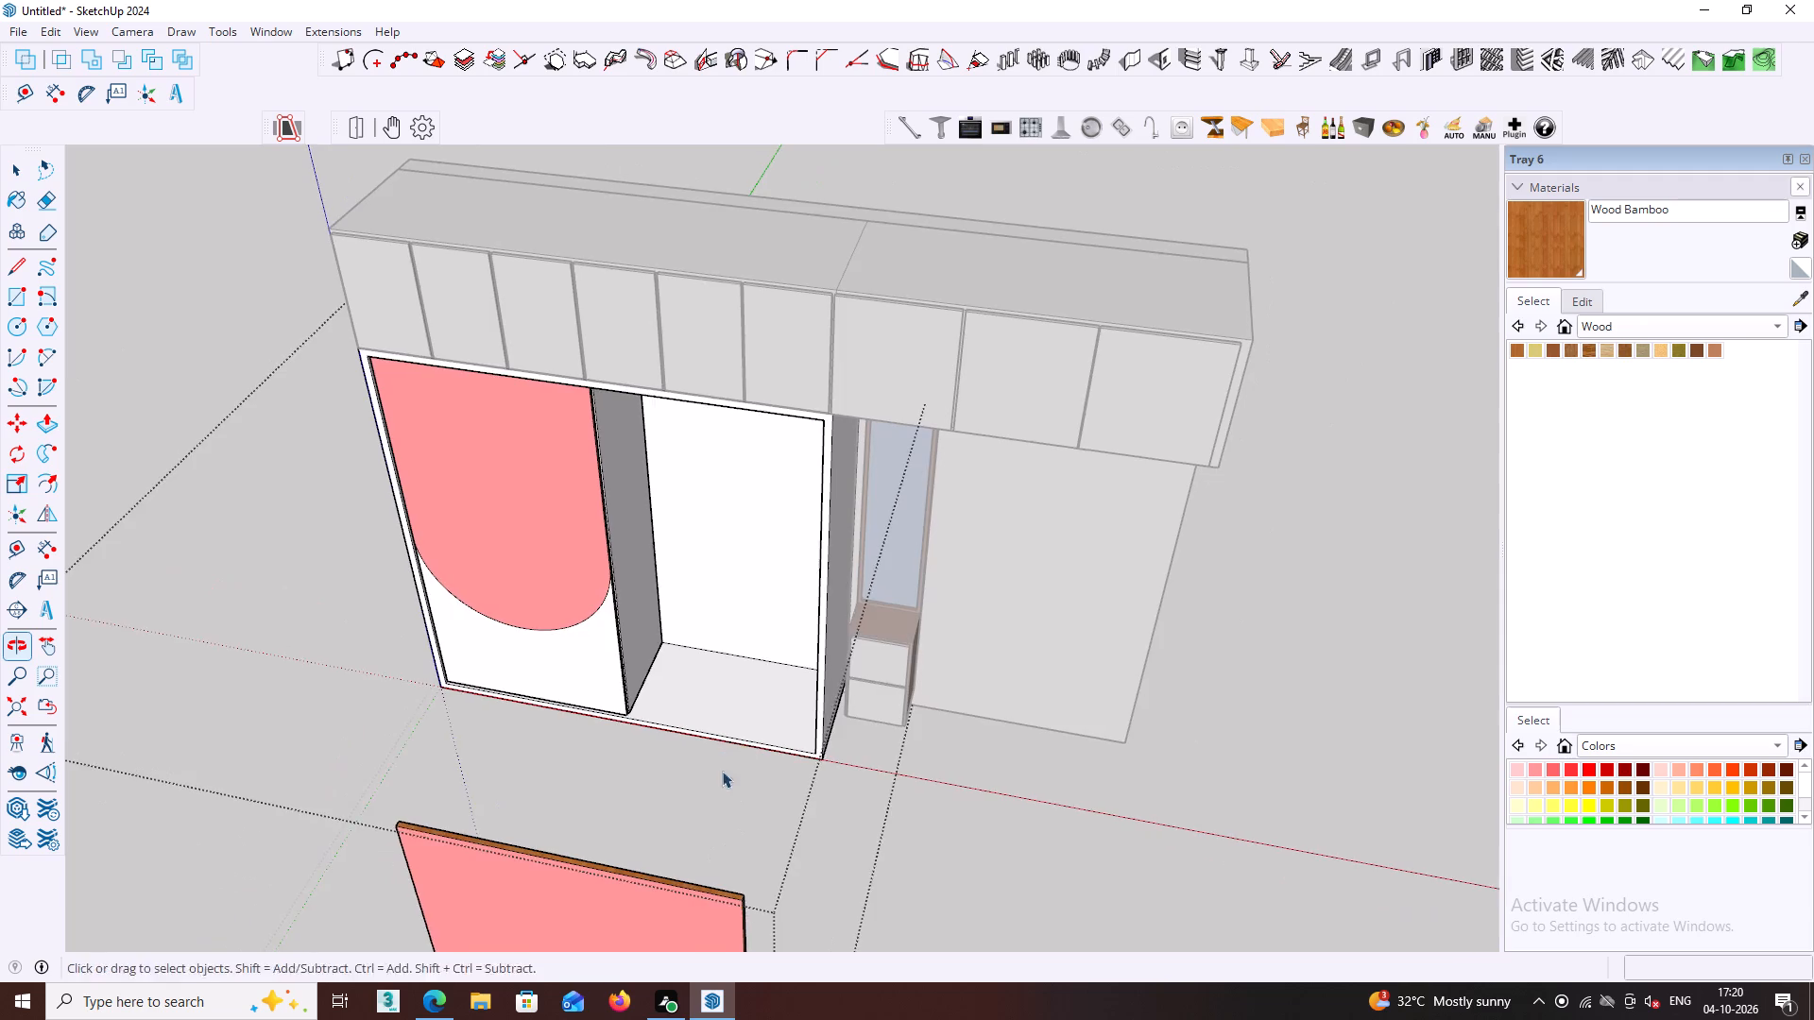
middle_drag(721, 772, 746, 569)
middle_drag(667, 674, 701, 636)
Move the arched door about 2332 mm from its lower outer corner to the inner bottom corner of the wardrobe opening's empty half.
click(1086, 756)
click(713, 692)
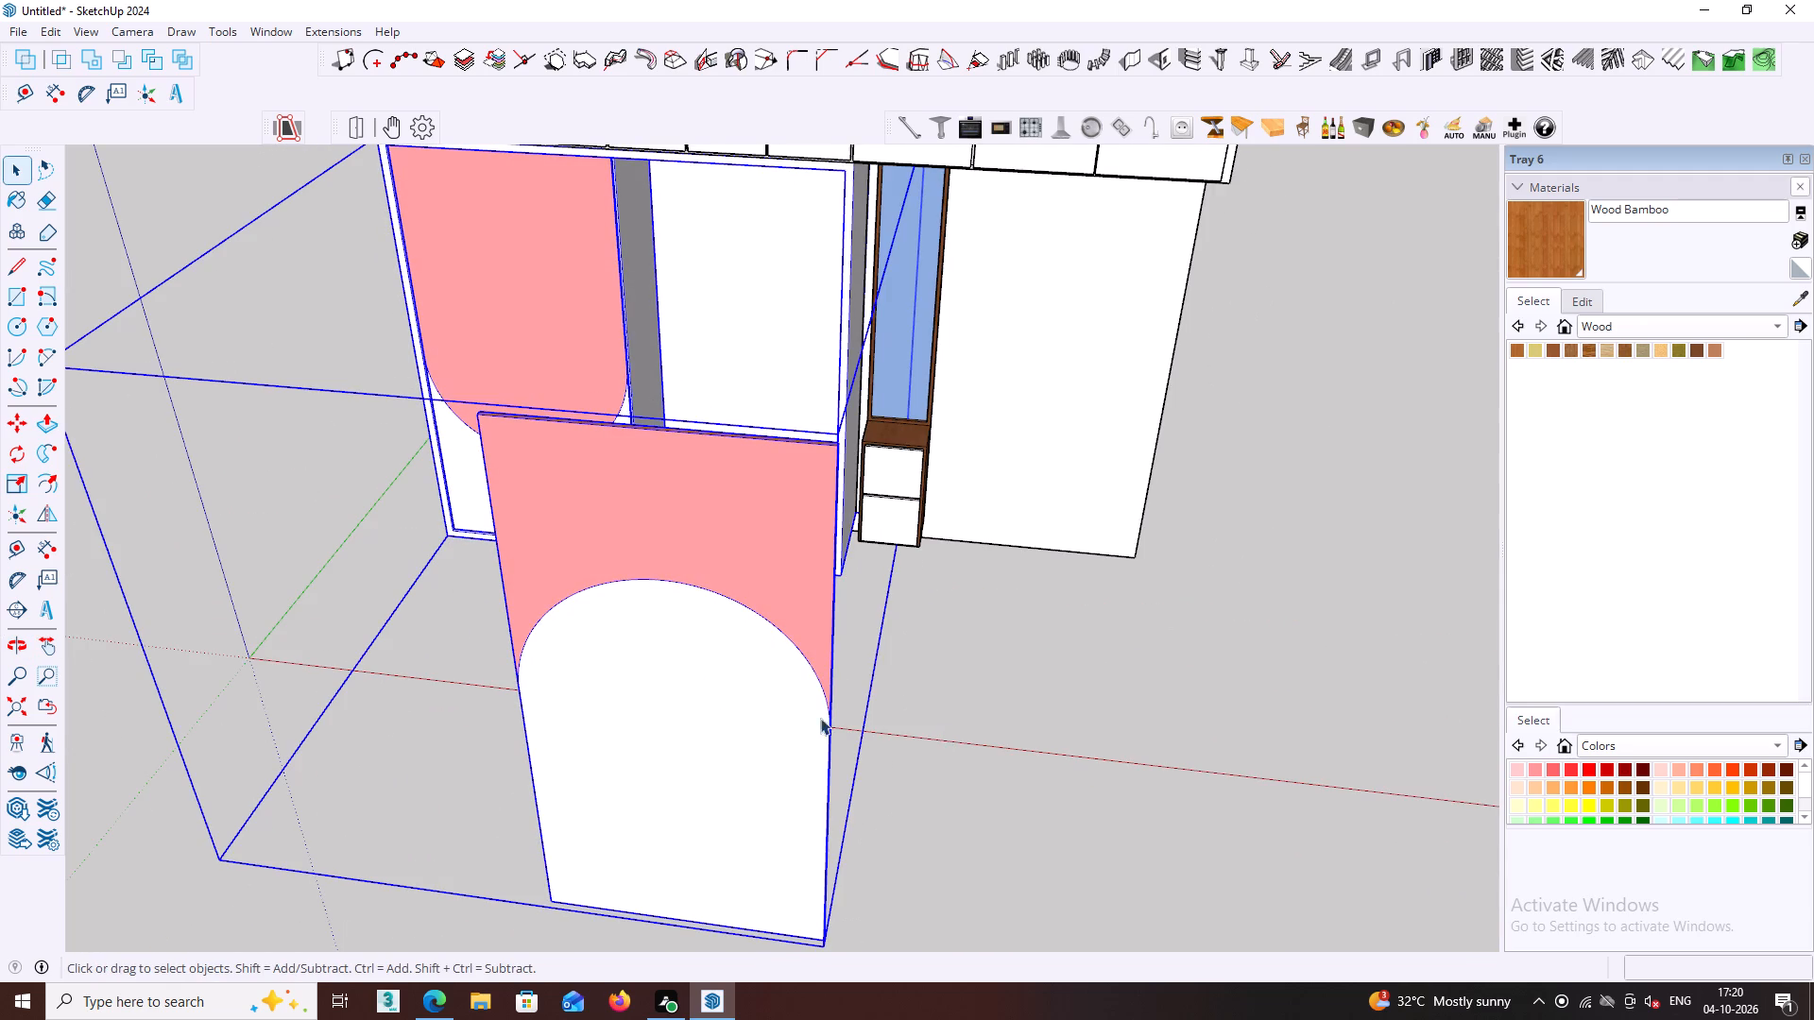
double_click(812, 711)
click(800, 705)
click(789, 702)
click(738, 574)
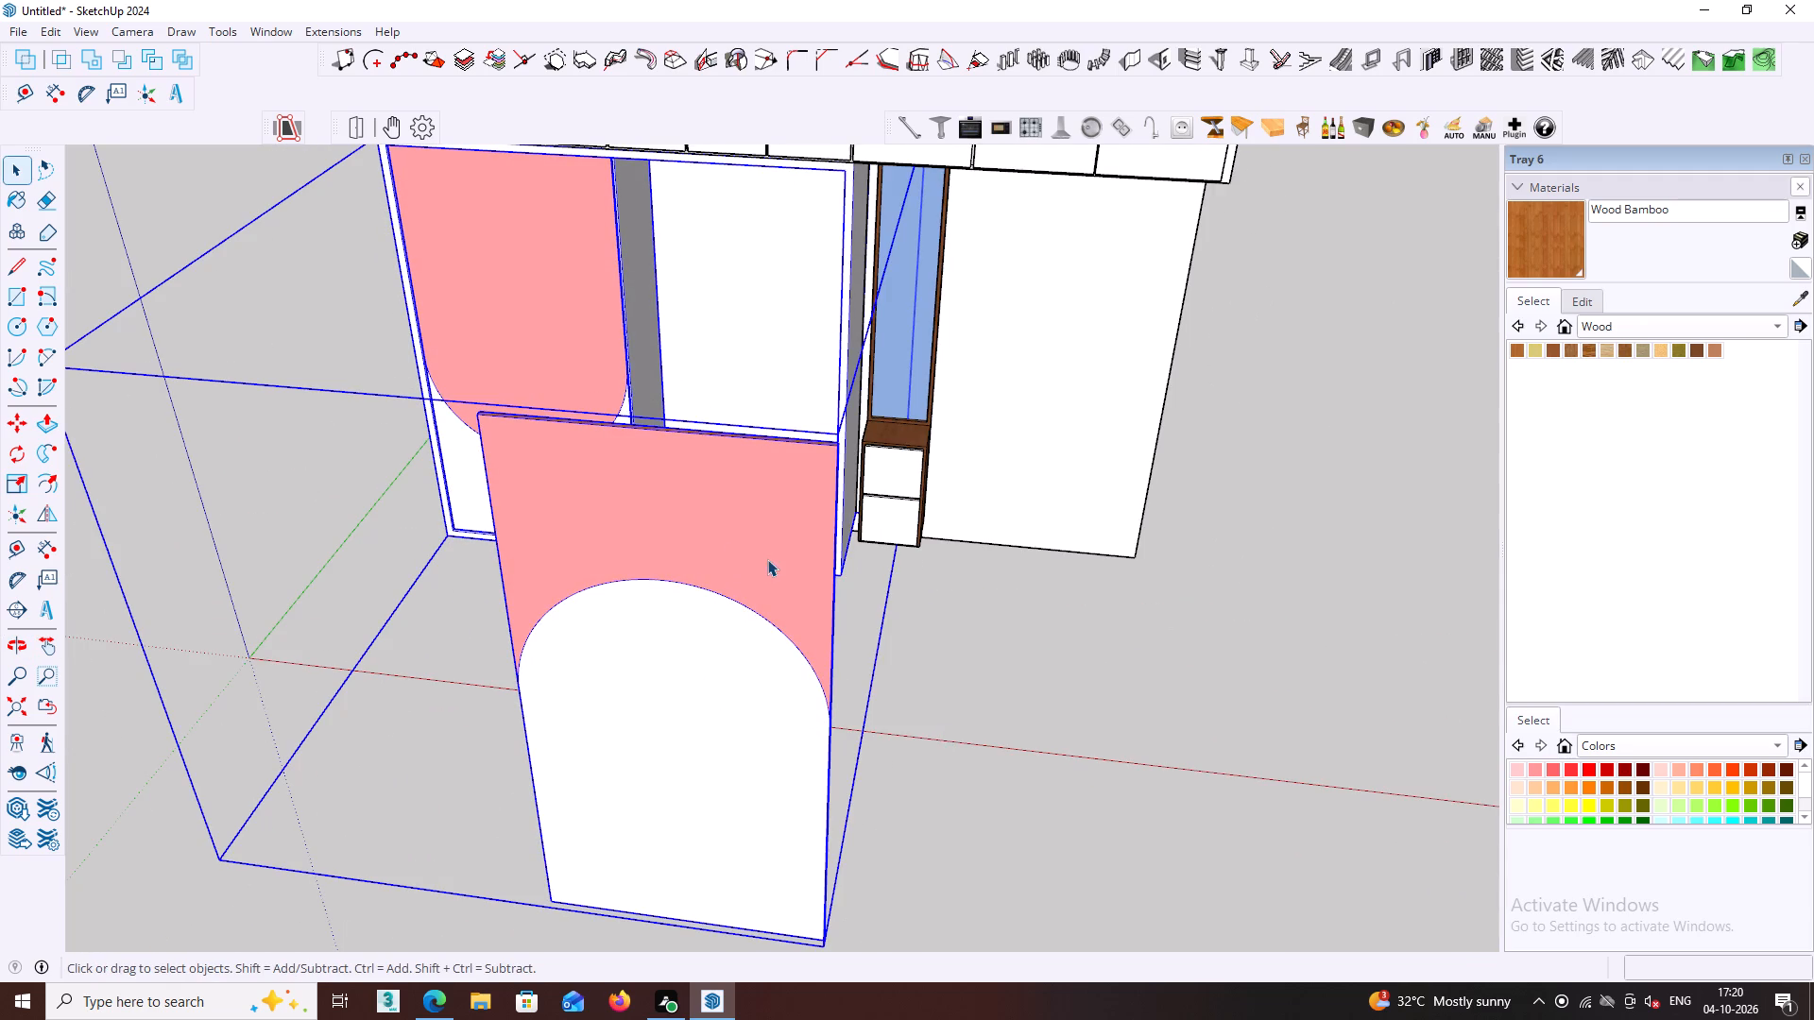
double_click(767, 559)
click(705, 539)
middle_drag(706, 539, 529, 448)
middle_drag(645, 530, 537, 467)
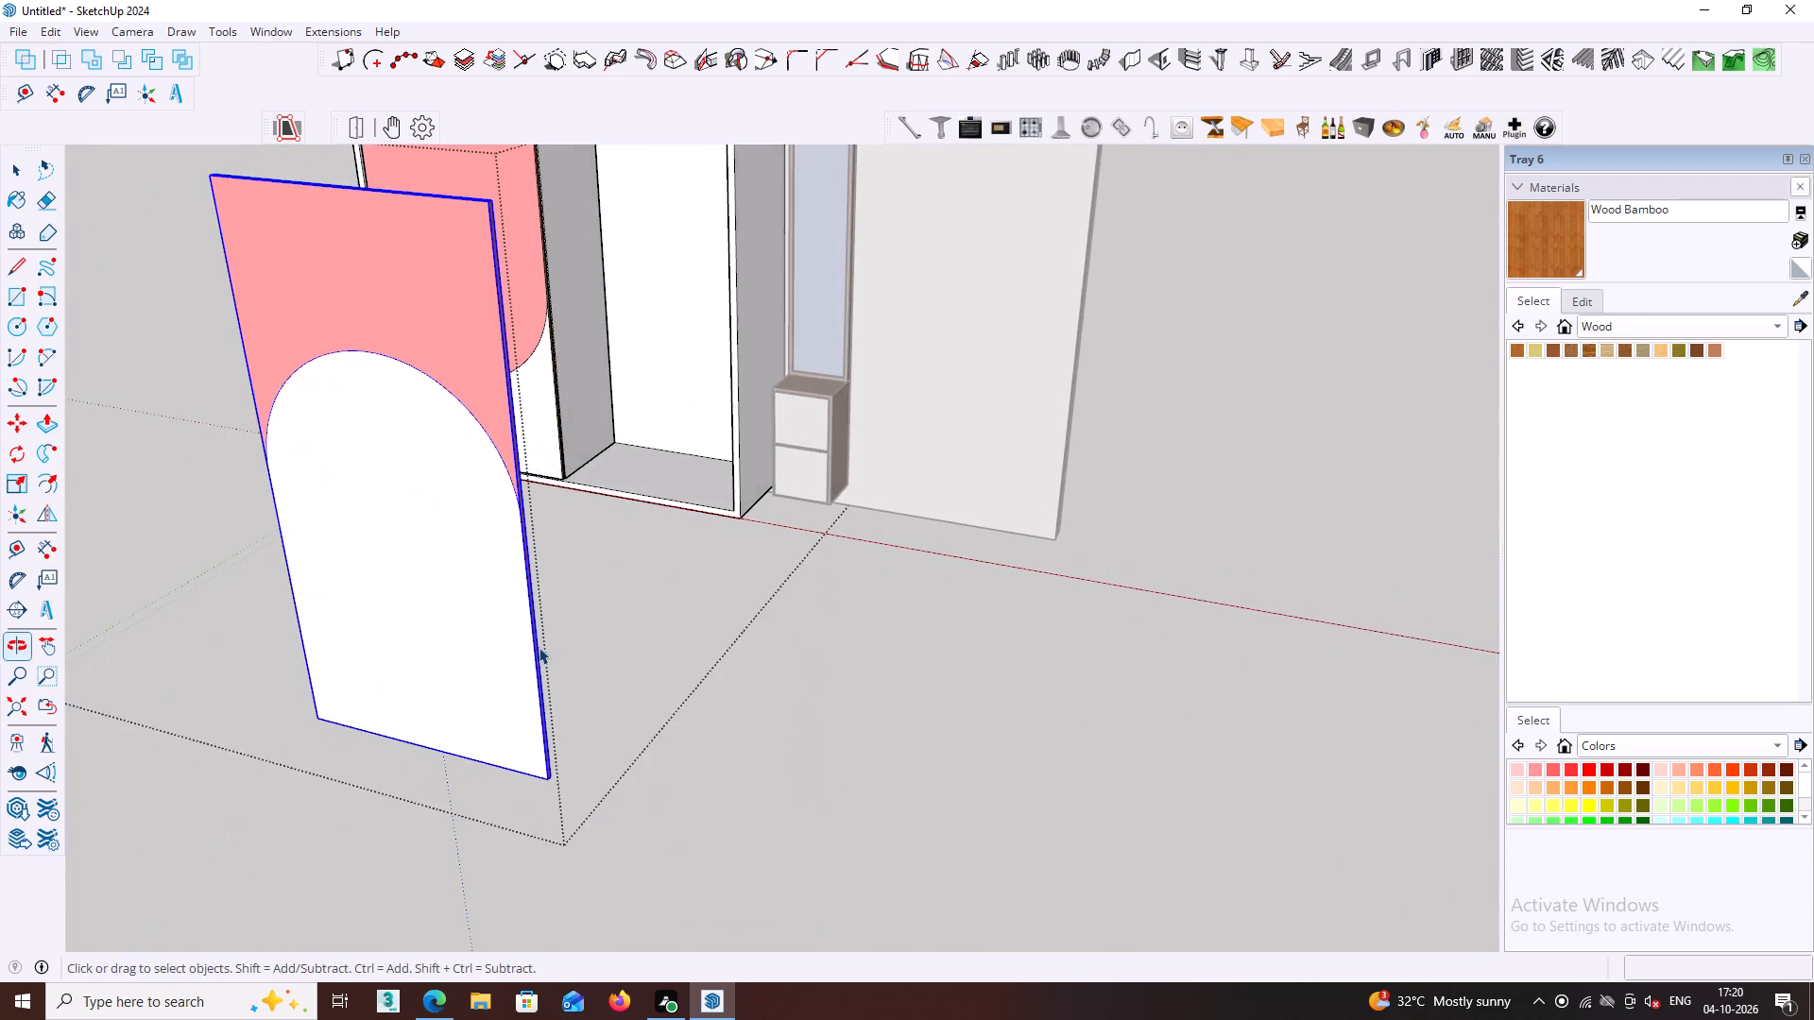
scroll(538, 668, up, 2)
middle_drag(539, 764, 519, 725)
scroll(537, 753, up, 4)
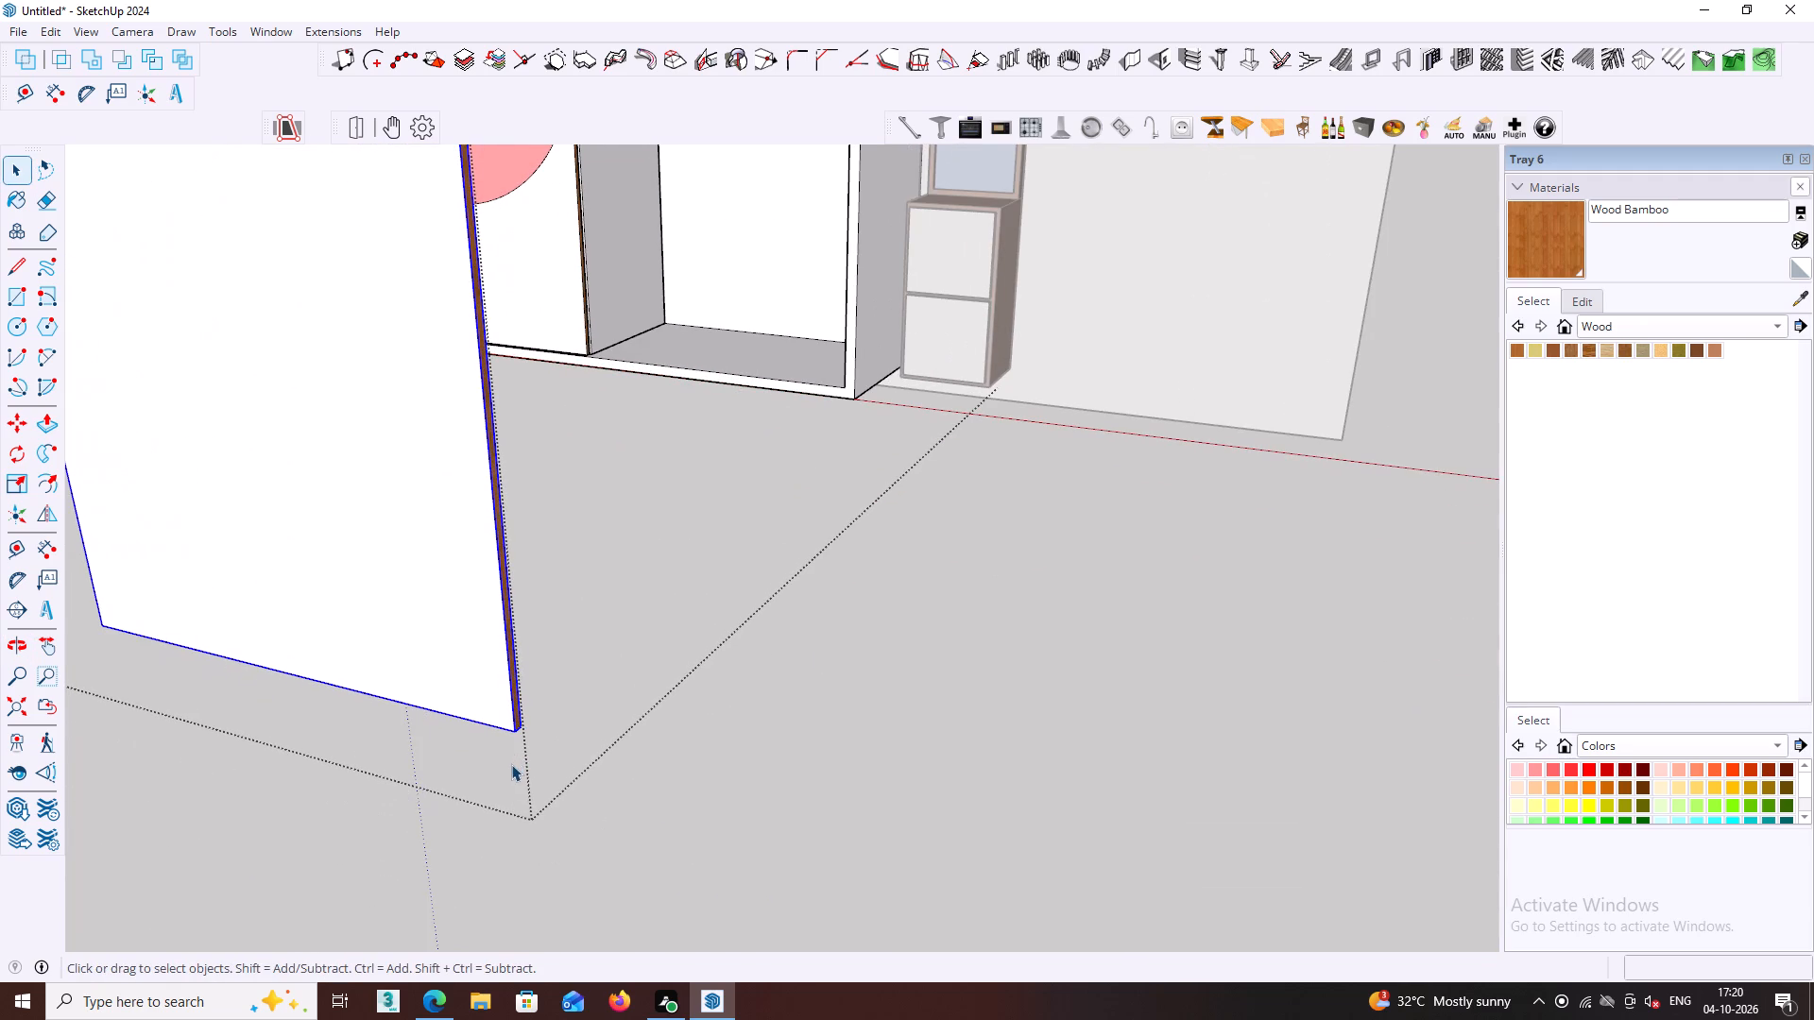
key(m)
click(510, 738)
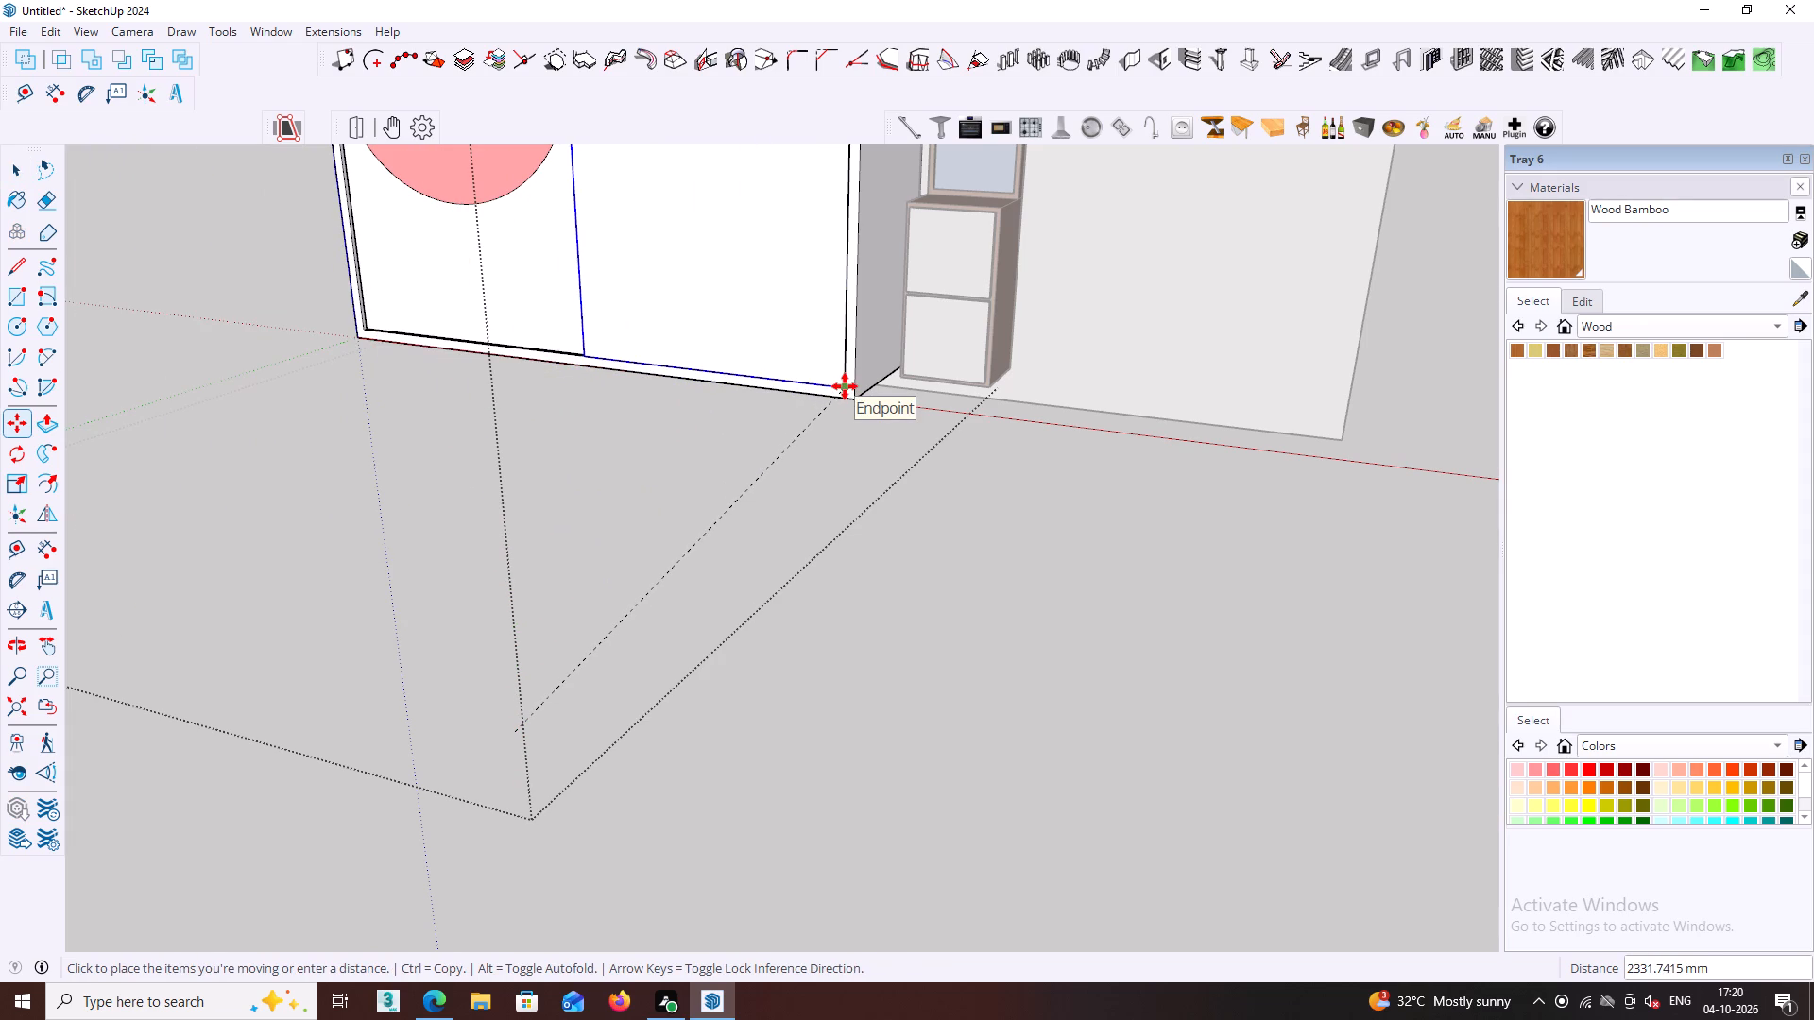
click(845, 386)
key(space)
click(823, 634)
Examine the wardrobe with both doors fitted from the front and the sides.
scroll(812, 612, down, 7)
middle_drag(812, 612, 812, 629)
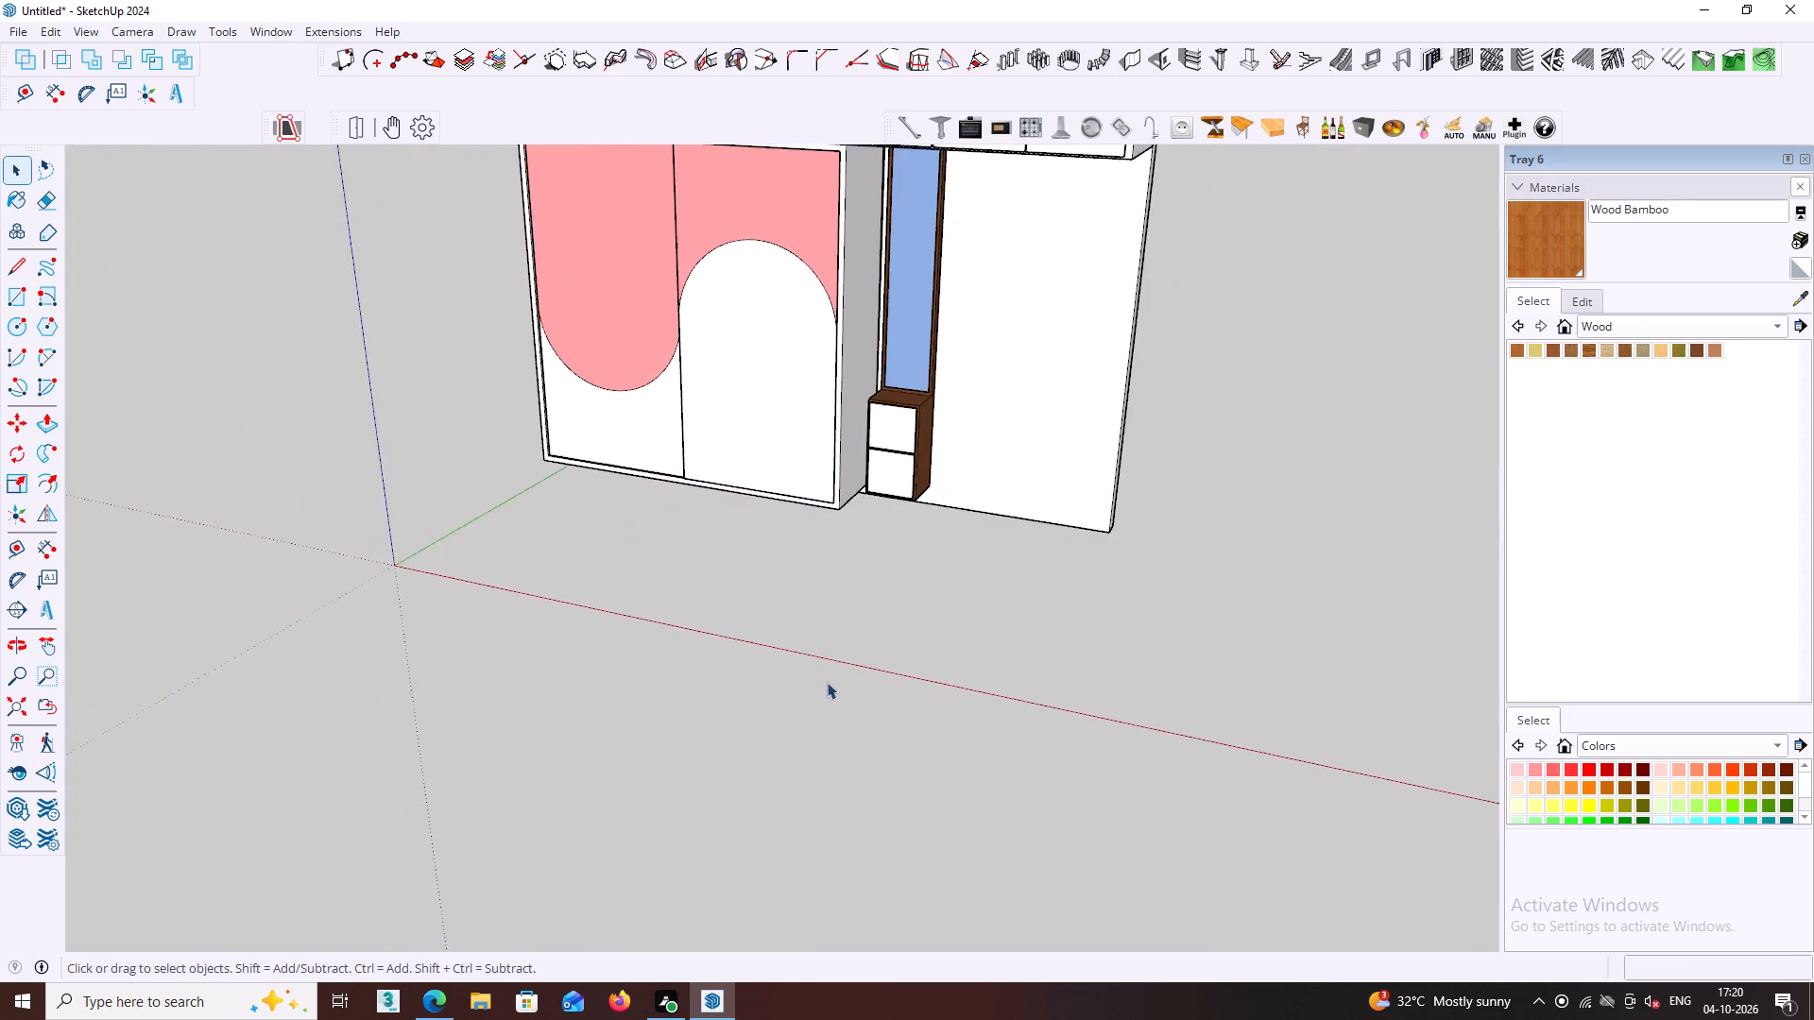
middle_drag(827, 682, 825, 695)
scroll(827, 682, down, 6)
middle_drag(837, 746, 1054, 766)
click(795, 742)
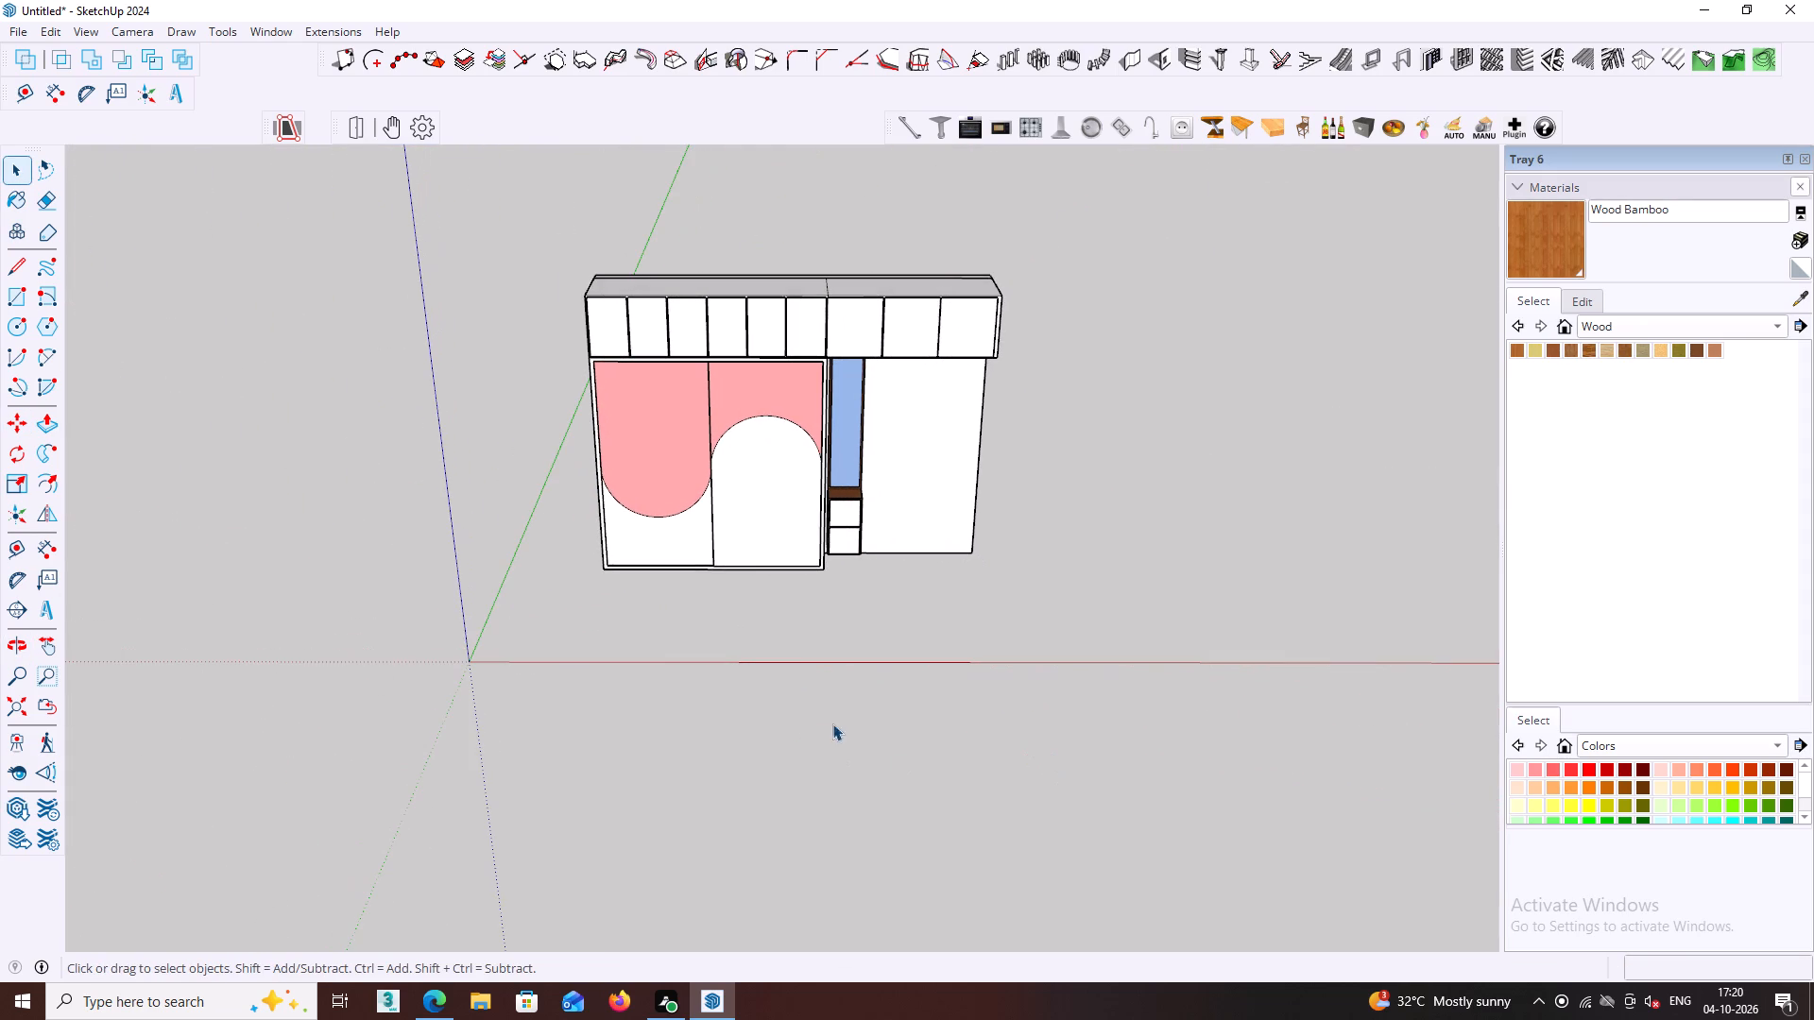
scroll(833, 721, down, 3)
middle_drag(858, 744, 1022, 698)
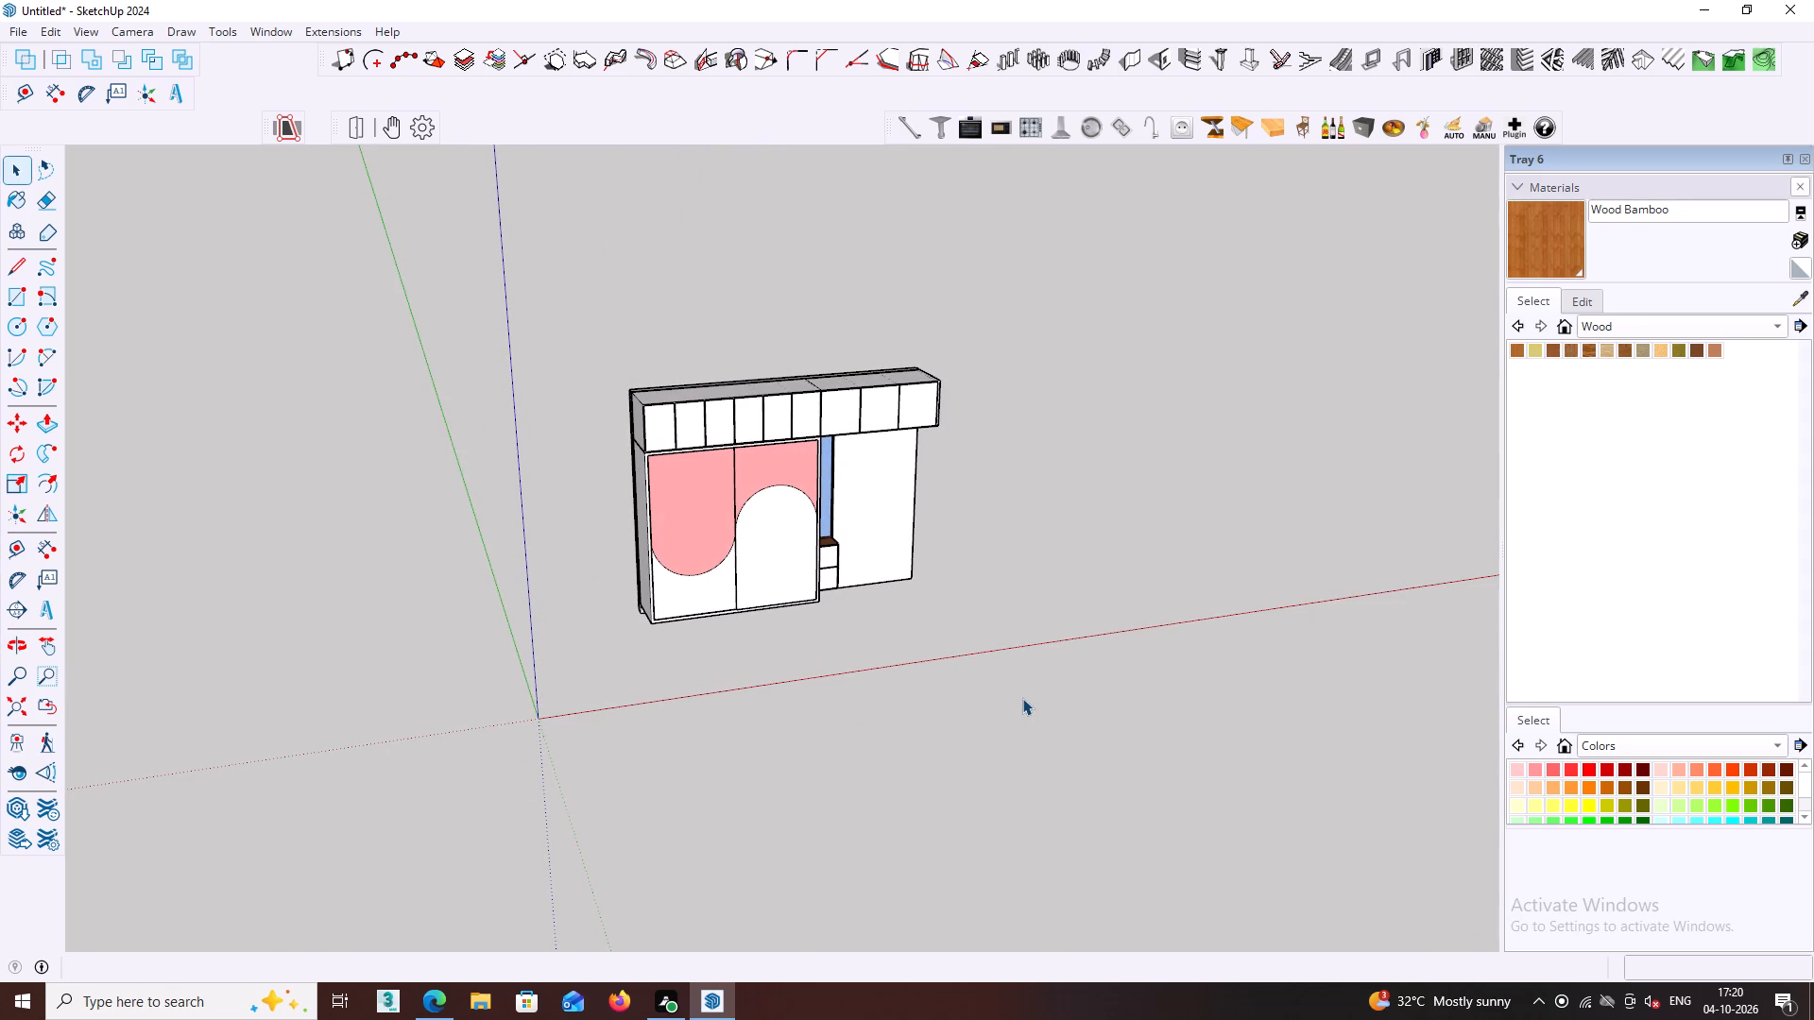
middle_drag(1022, 698, 1211, 719)
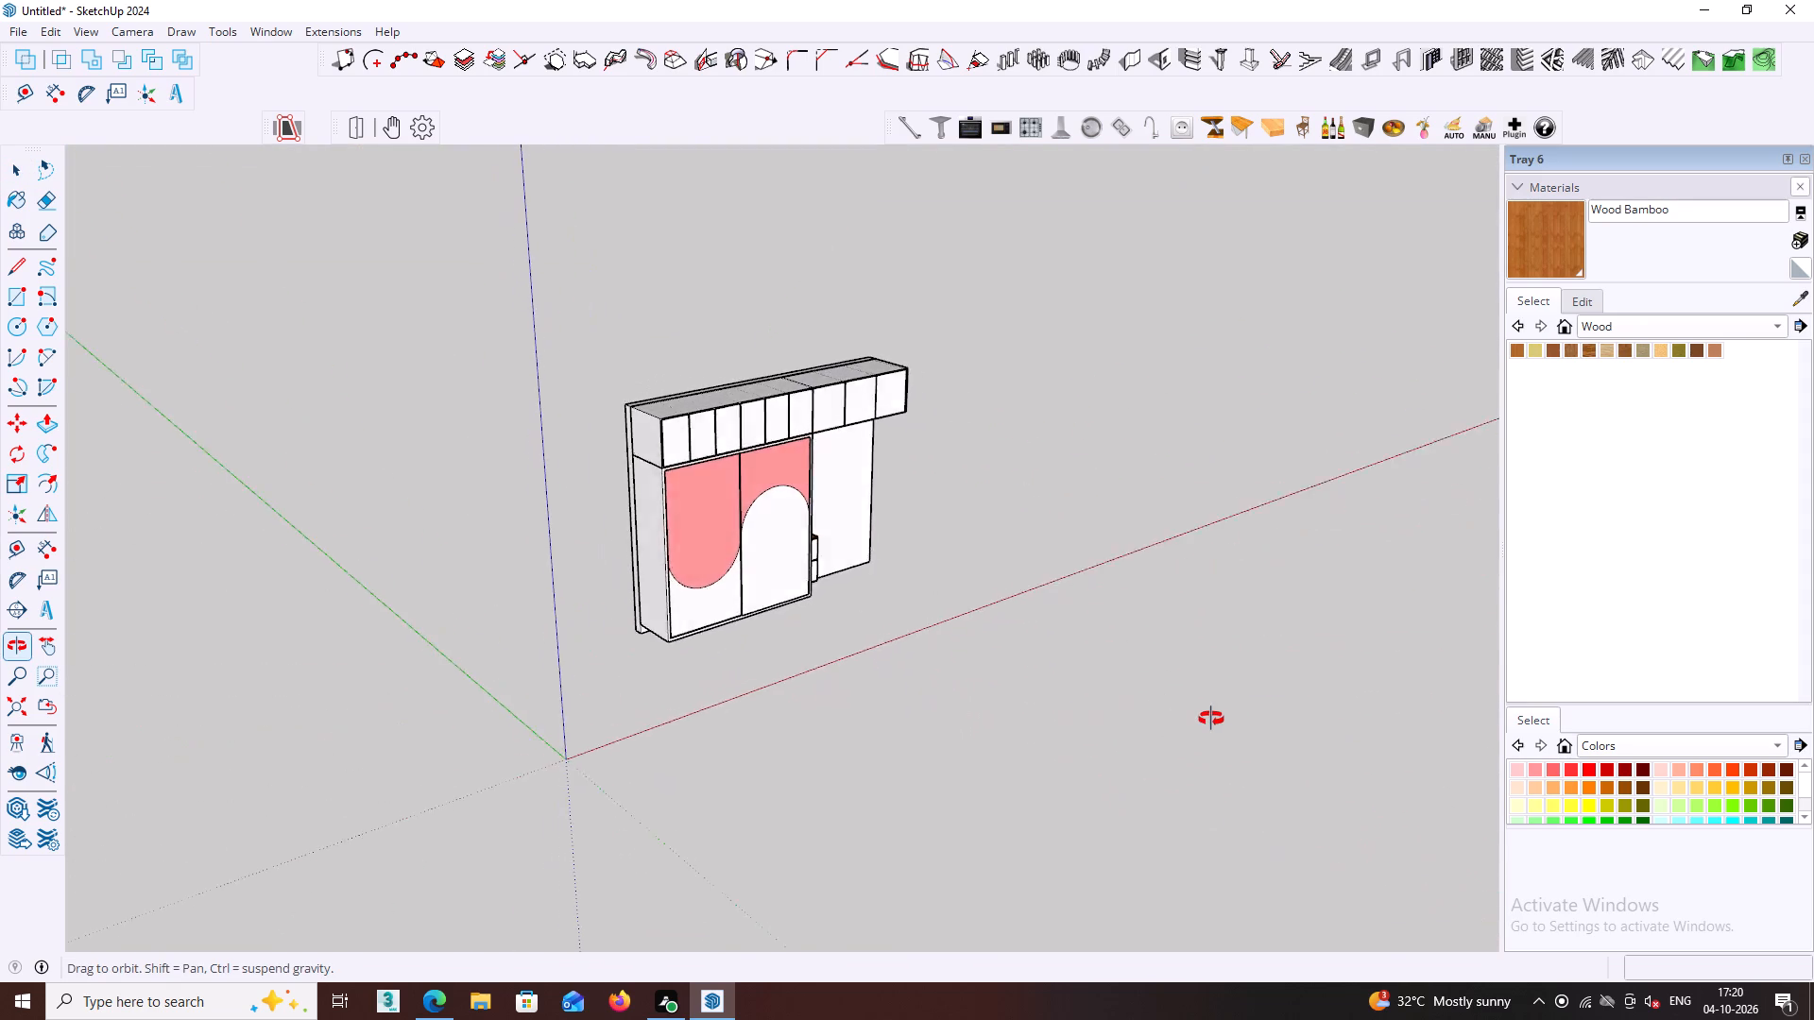
middle_drag(1211, 719, 758, 662)
middle_click(813, 649)
scroll(814, 636, up, 2)
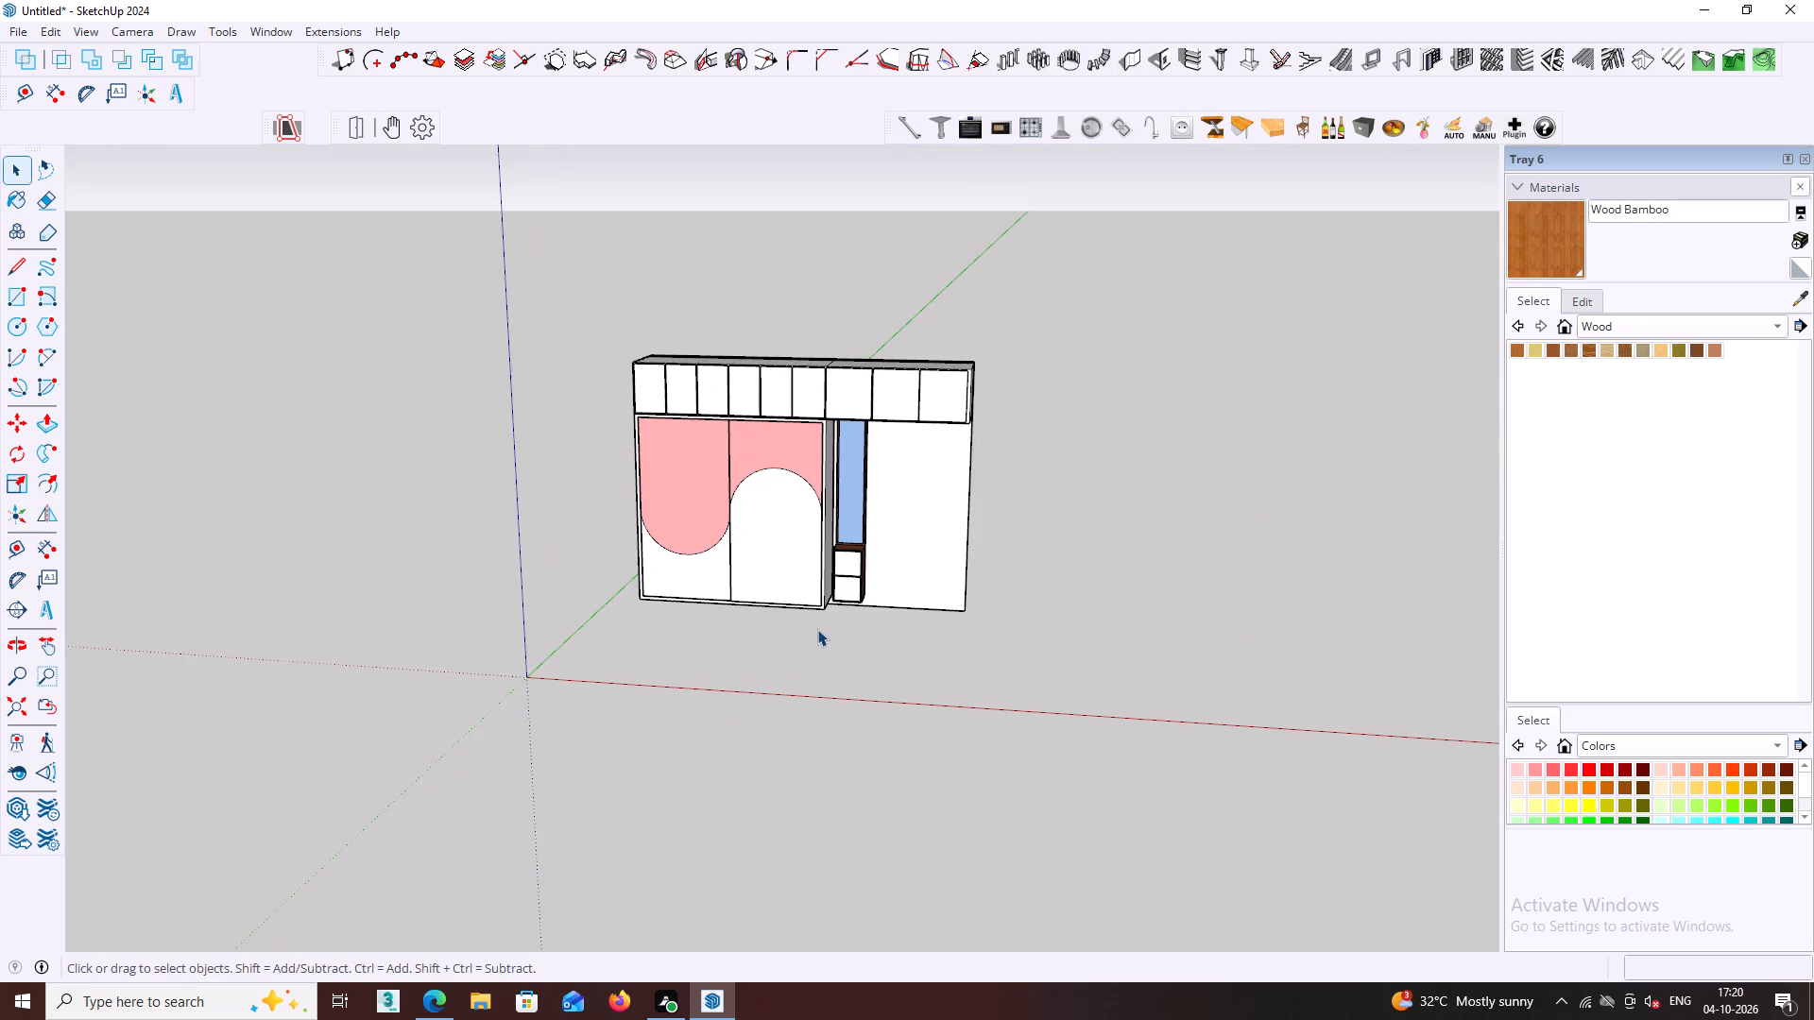
middle_drag(817, 629, 1007, 624)
middle_drag(926, 594, 1207, 594)
scroll(829, 526, up, 5)
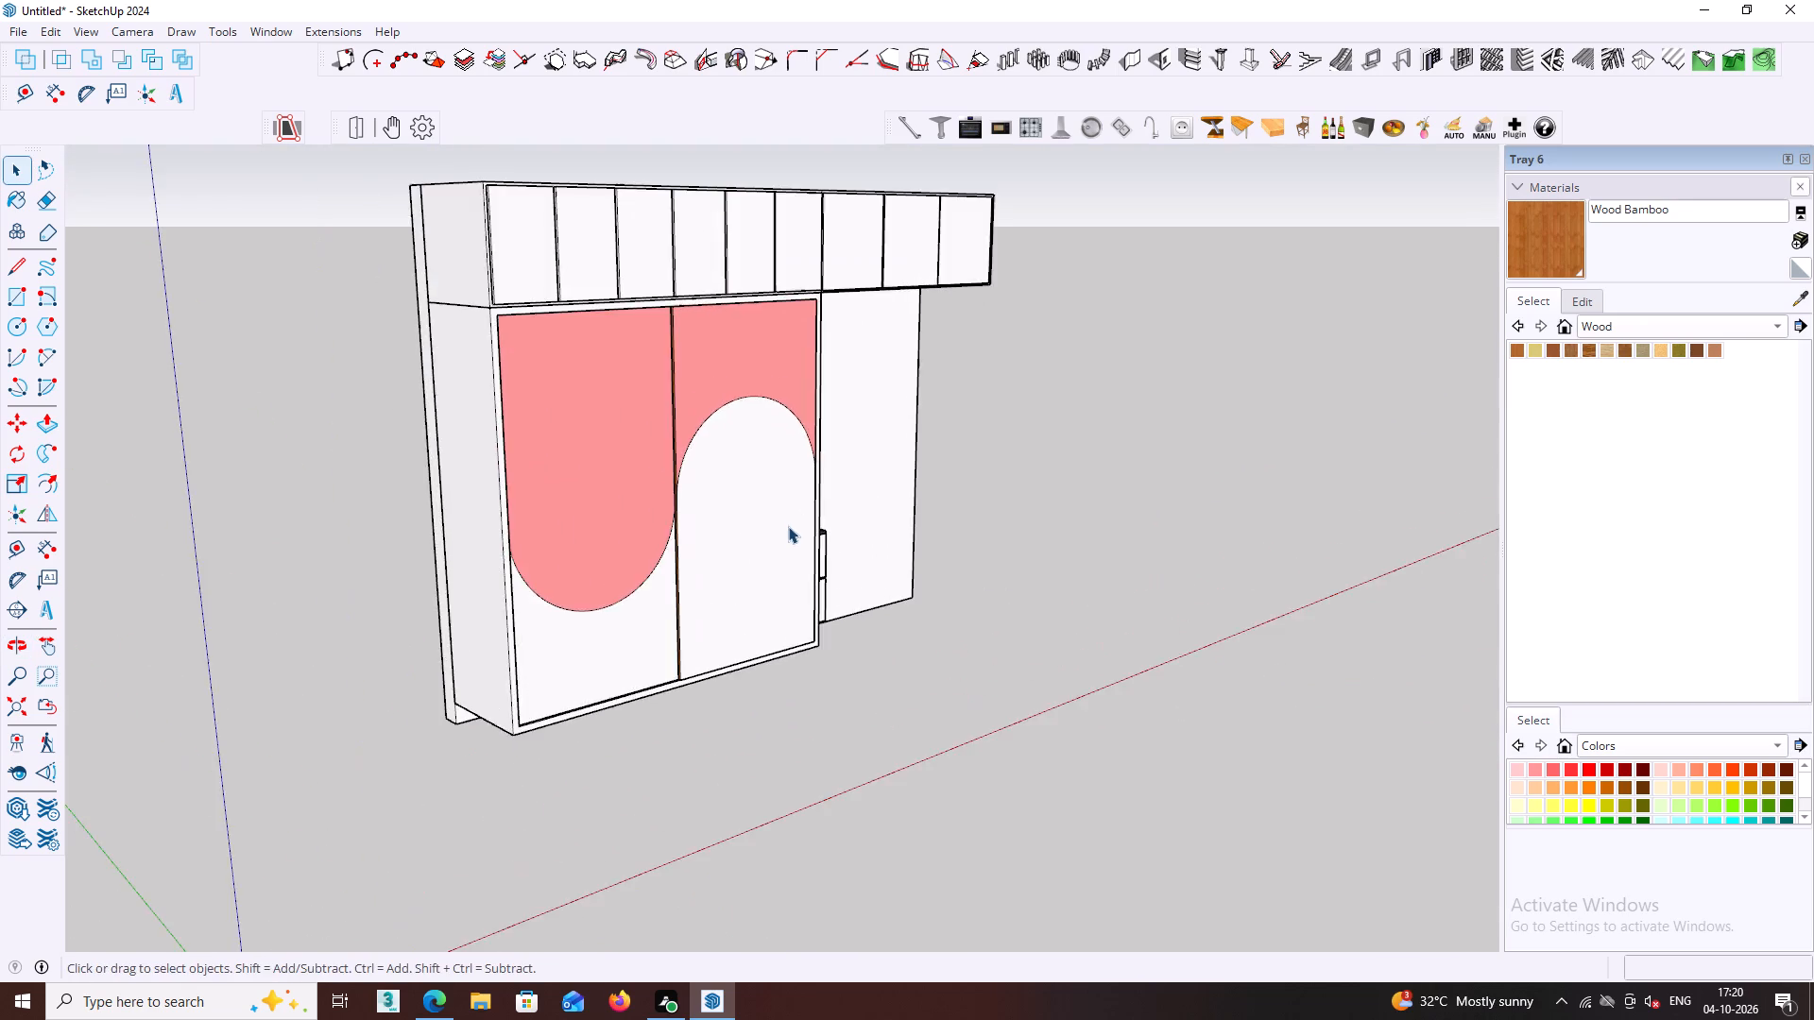
middle_drag(788, 526, 942, 529)
scroll(710, 529, up, 1)
middle_drag(707, 555, 630, 551)
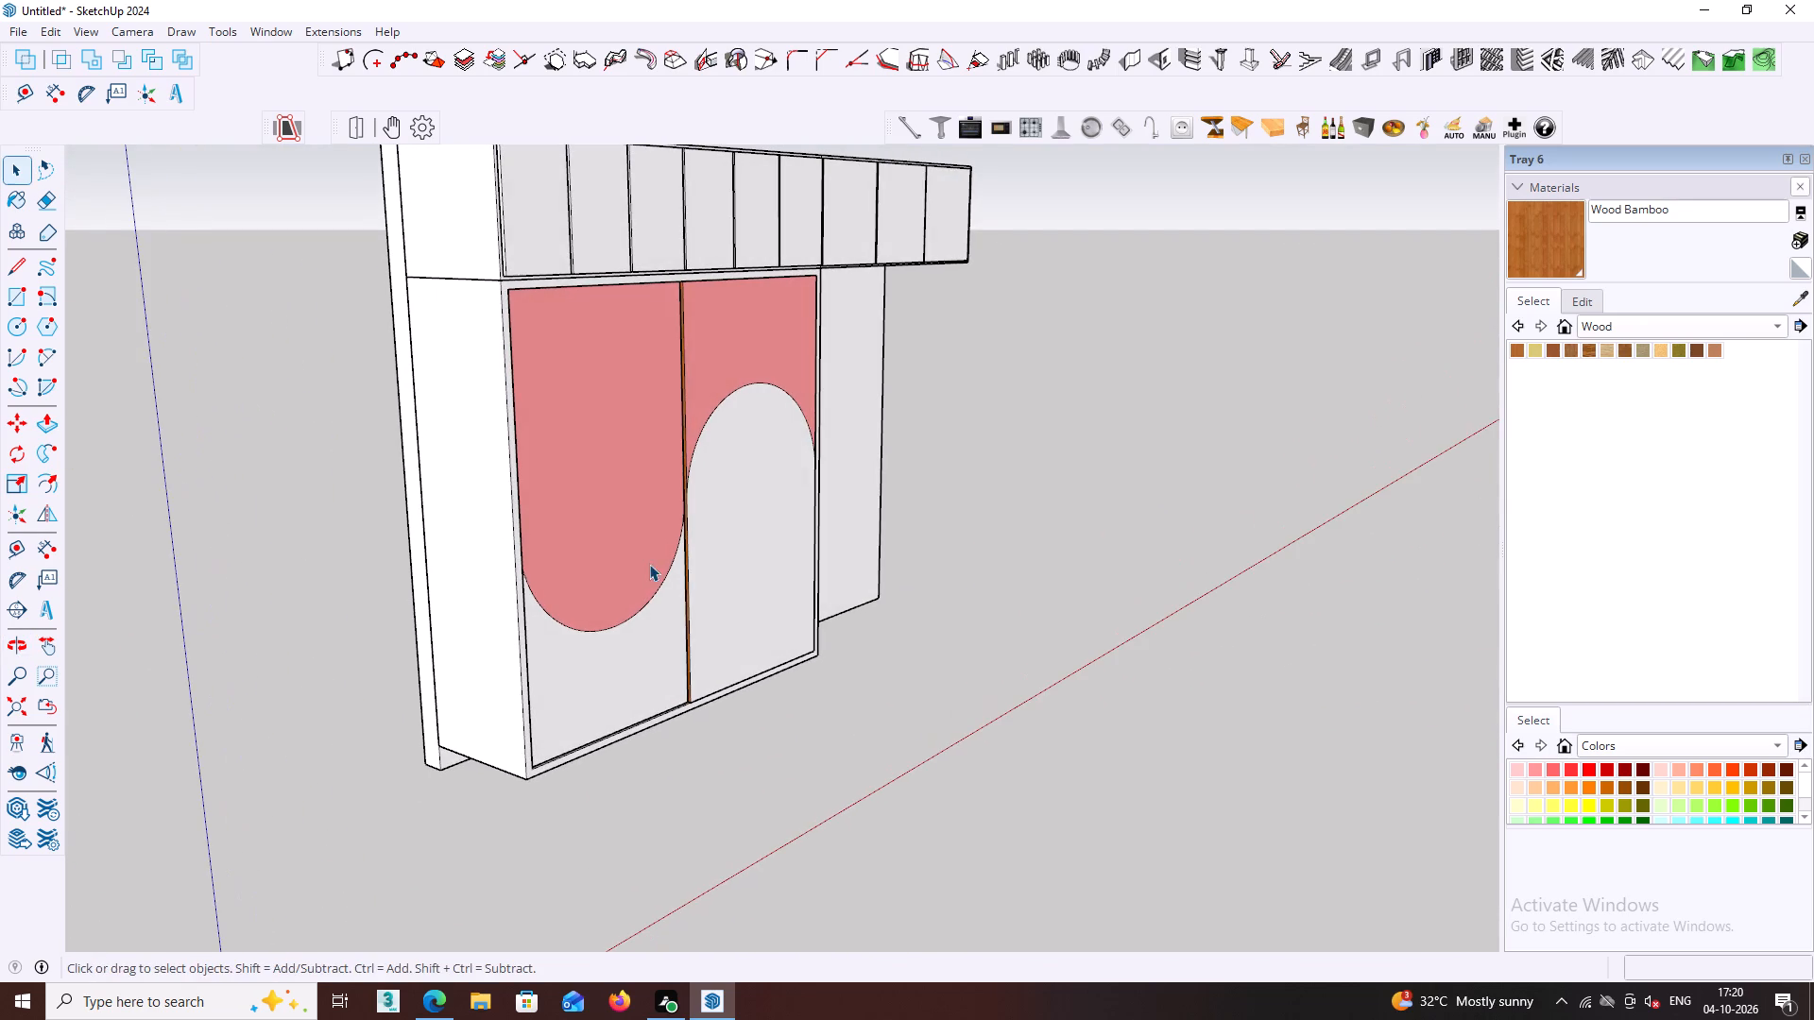
middle_drag(699, 522, 684, 537)
scroll(710, 535, down, 5)
middle_click(710, 535)
middle_drag(762, 533, 605, 541)
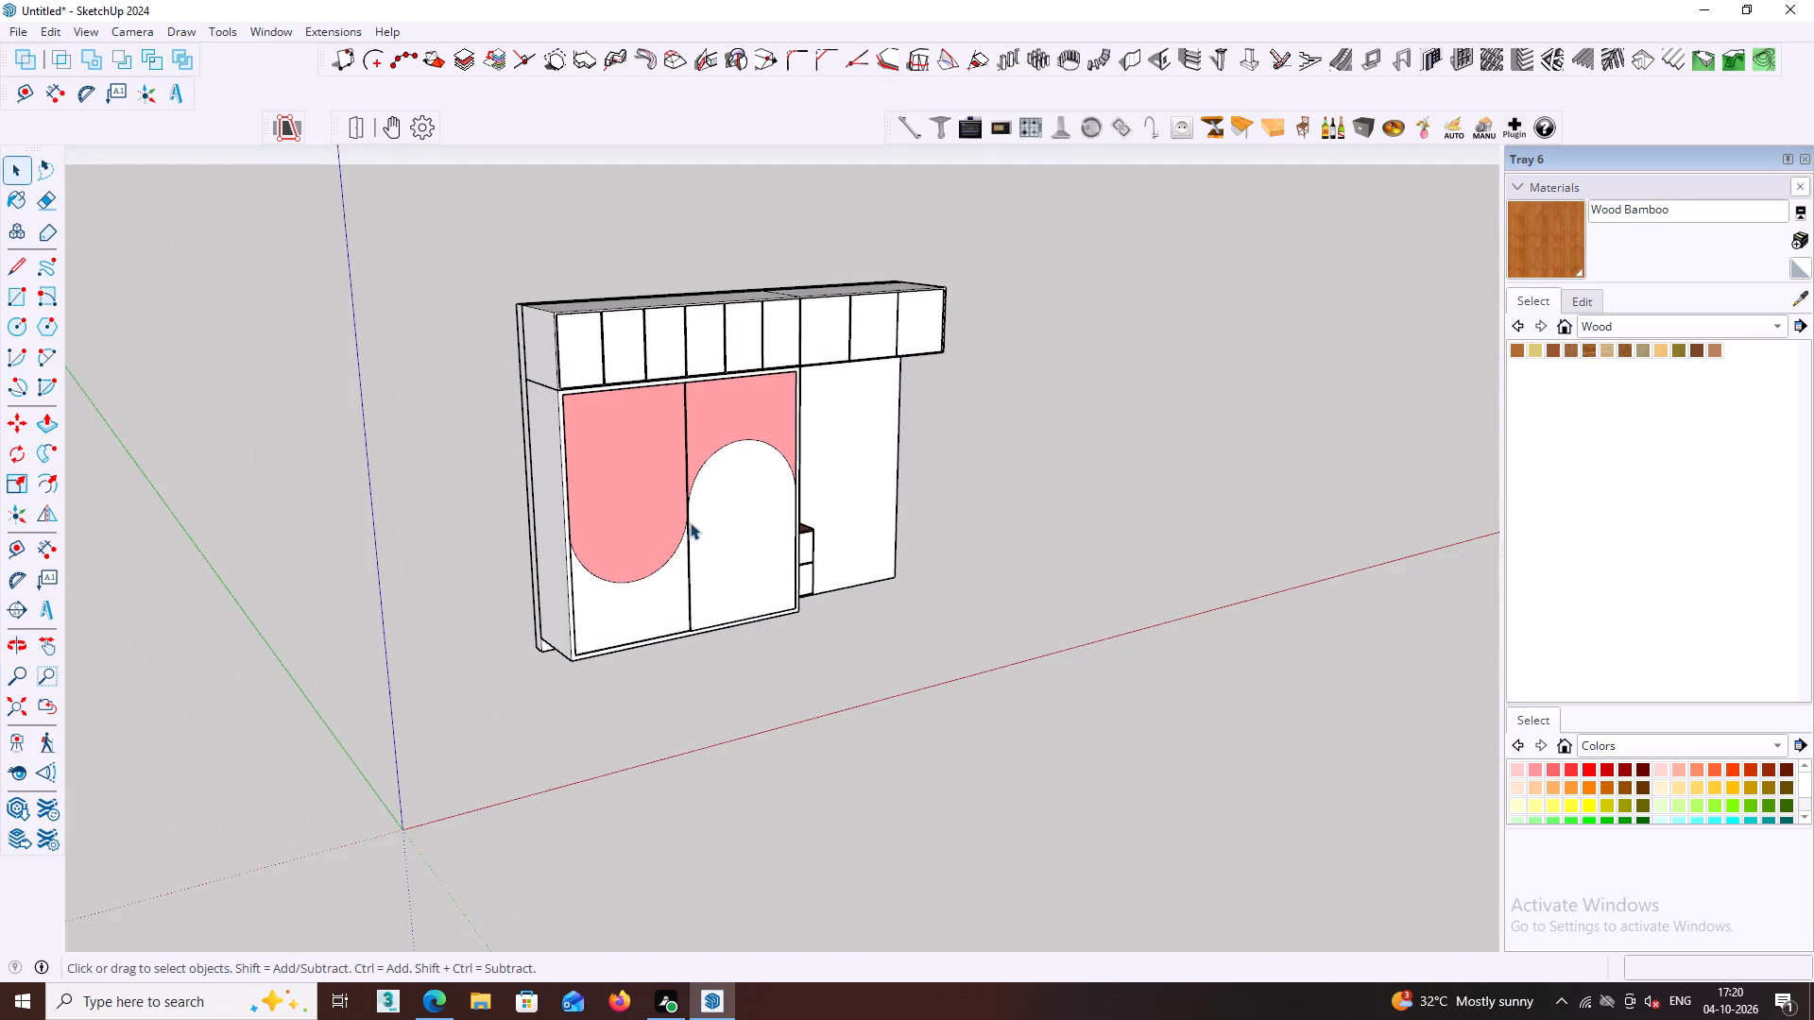
middle_drag(692, 520, 744, 534)
middle_drag(737, 527, 672, 486)
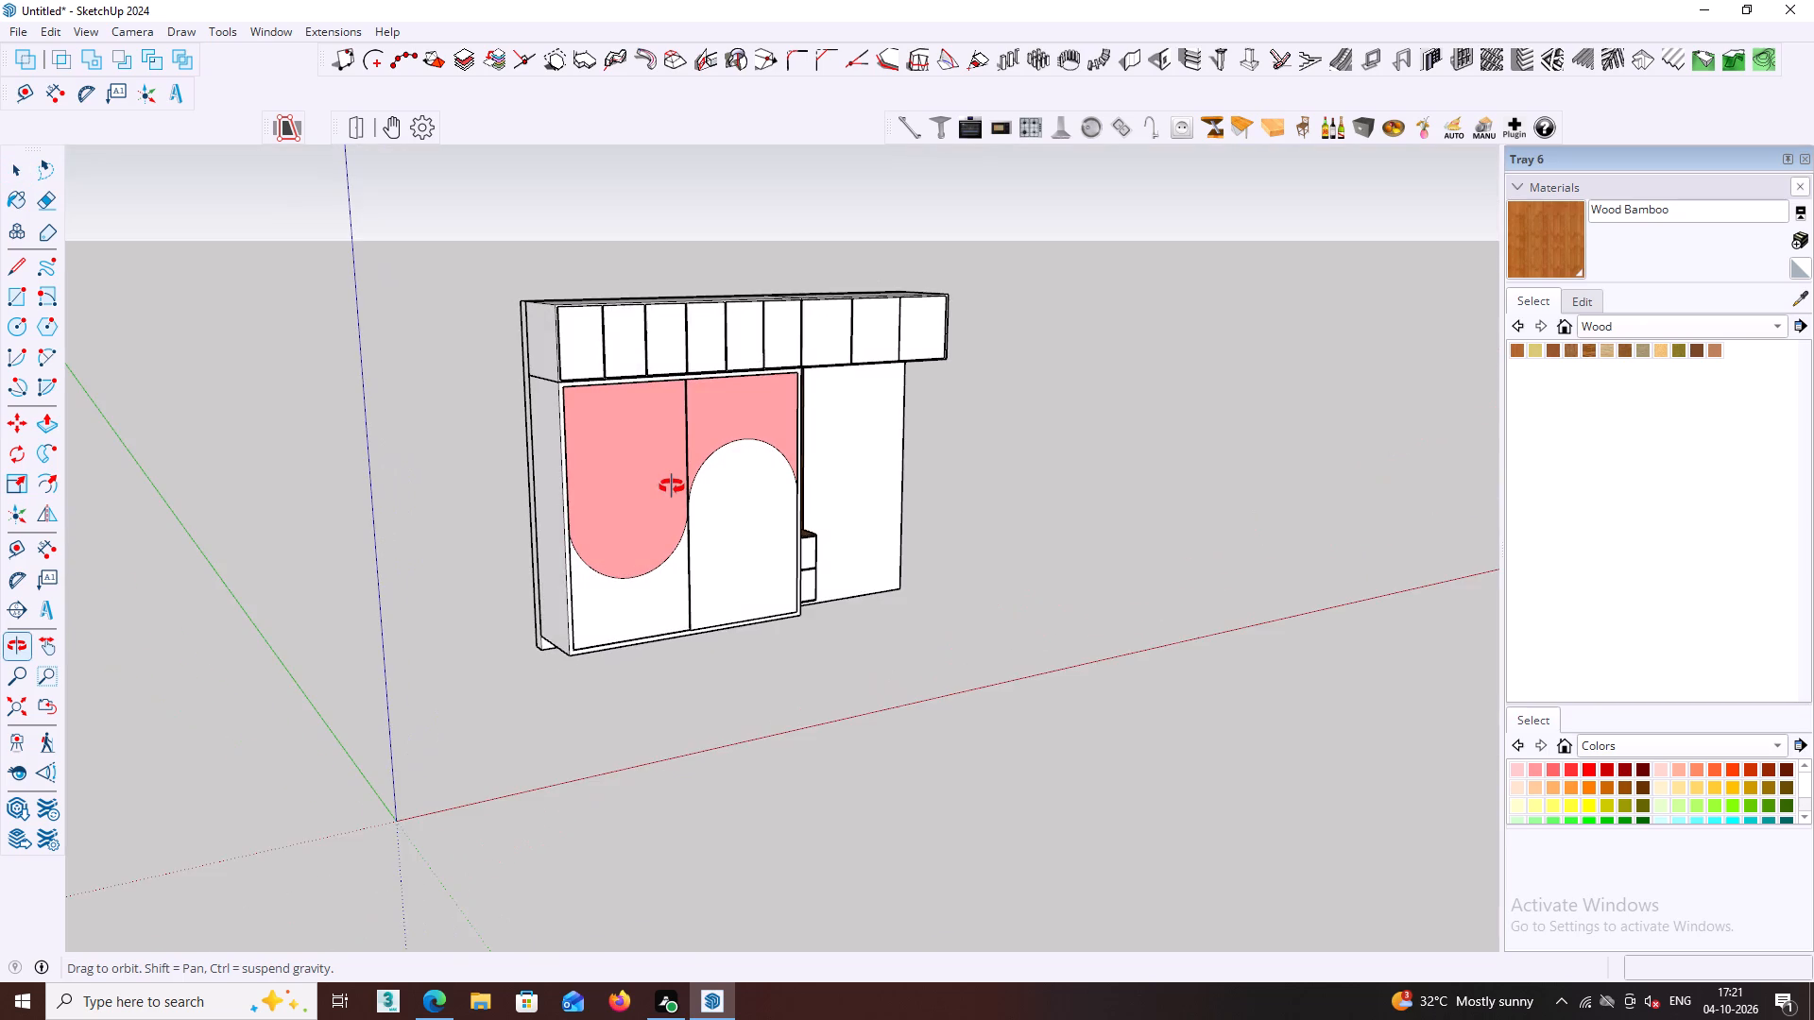
middle_drag(672, 486, 664, 498)
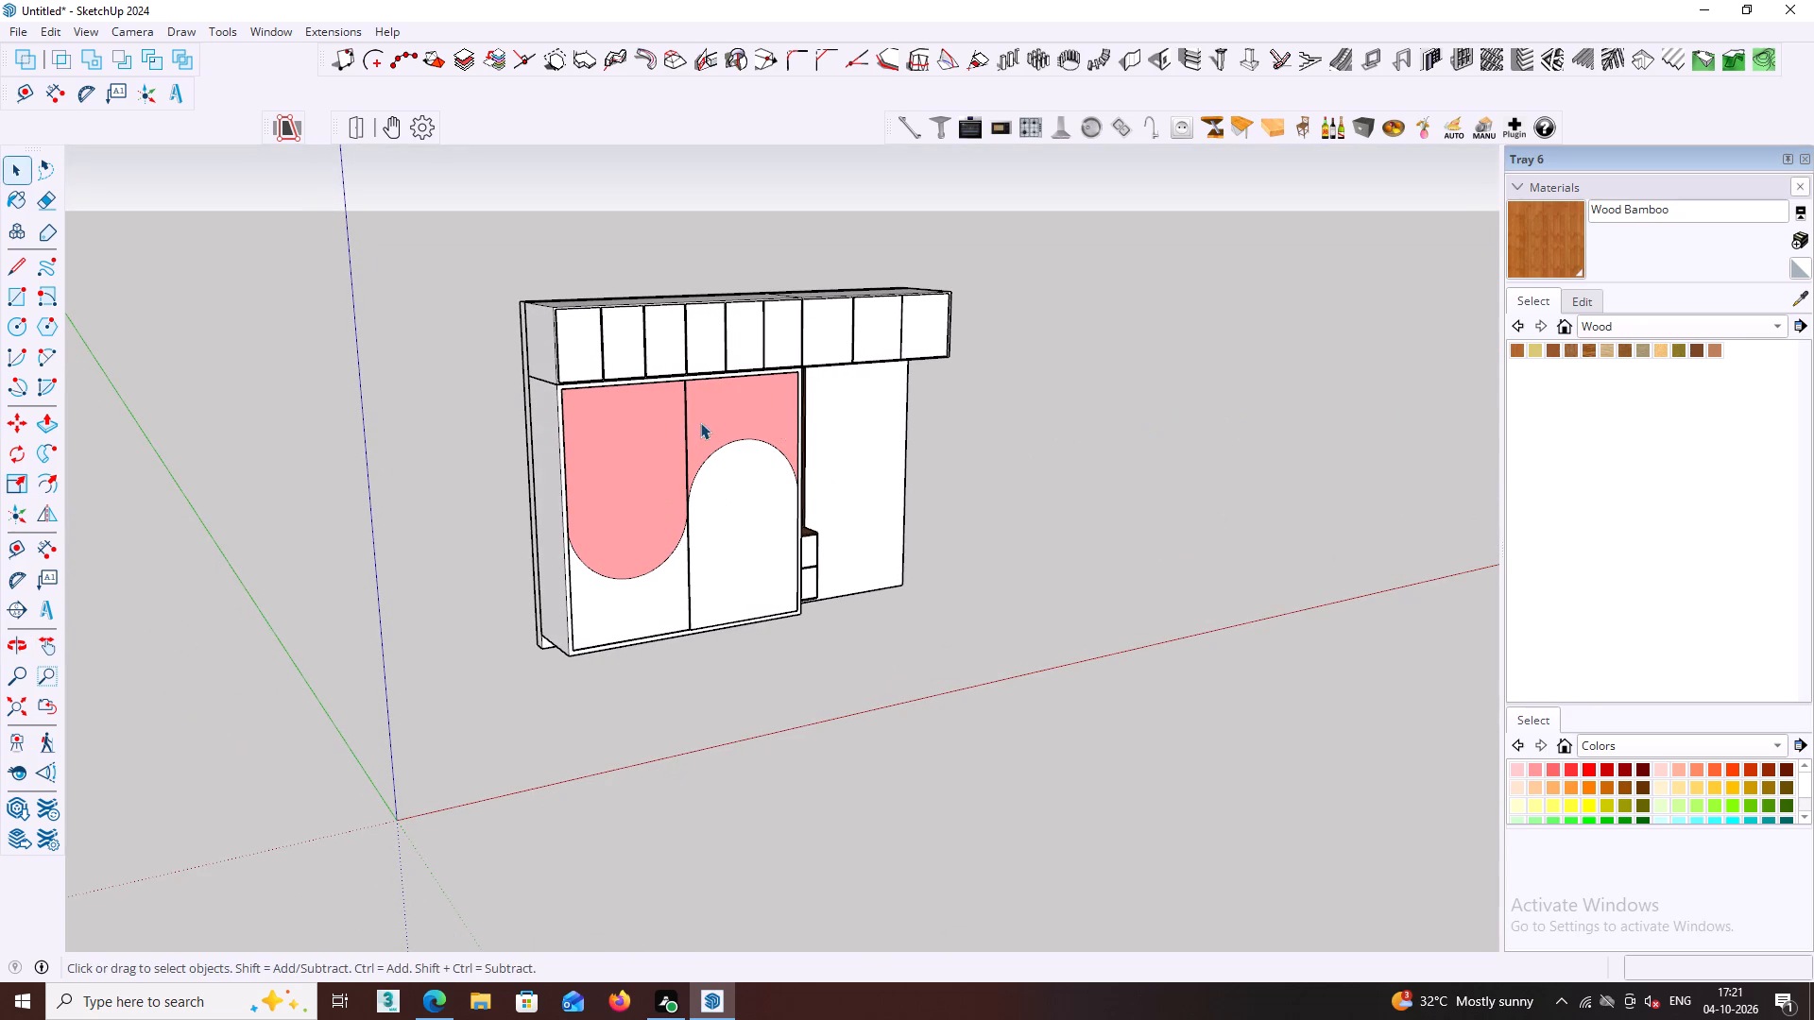
Open the wardrobe carcass group for editing and select its outer side face beside the rounded-bottom pink door.
middle_drag(632, 439, 783, 453)
scroll(631, 433, up, 2)
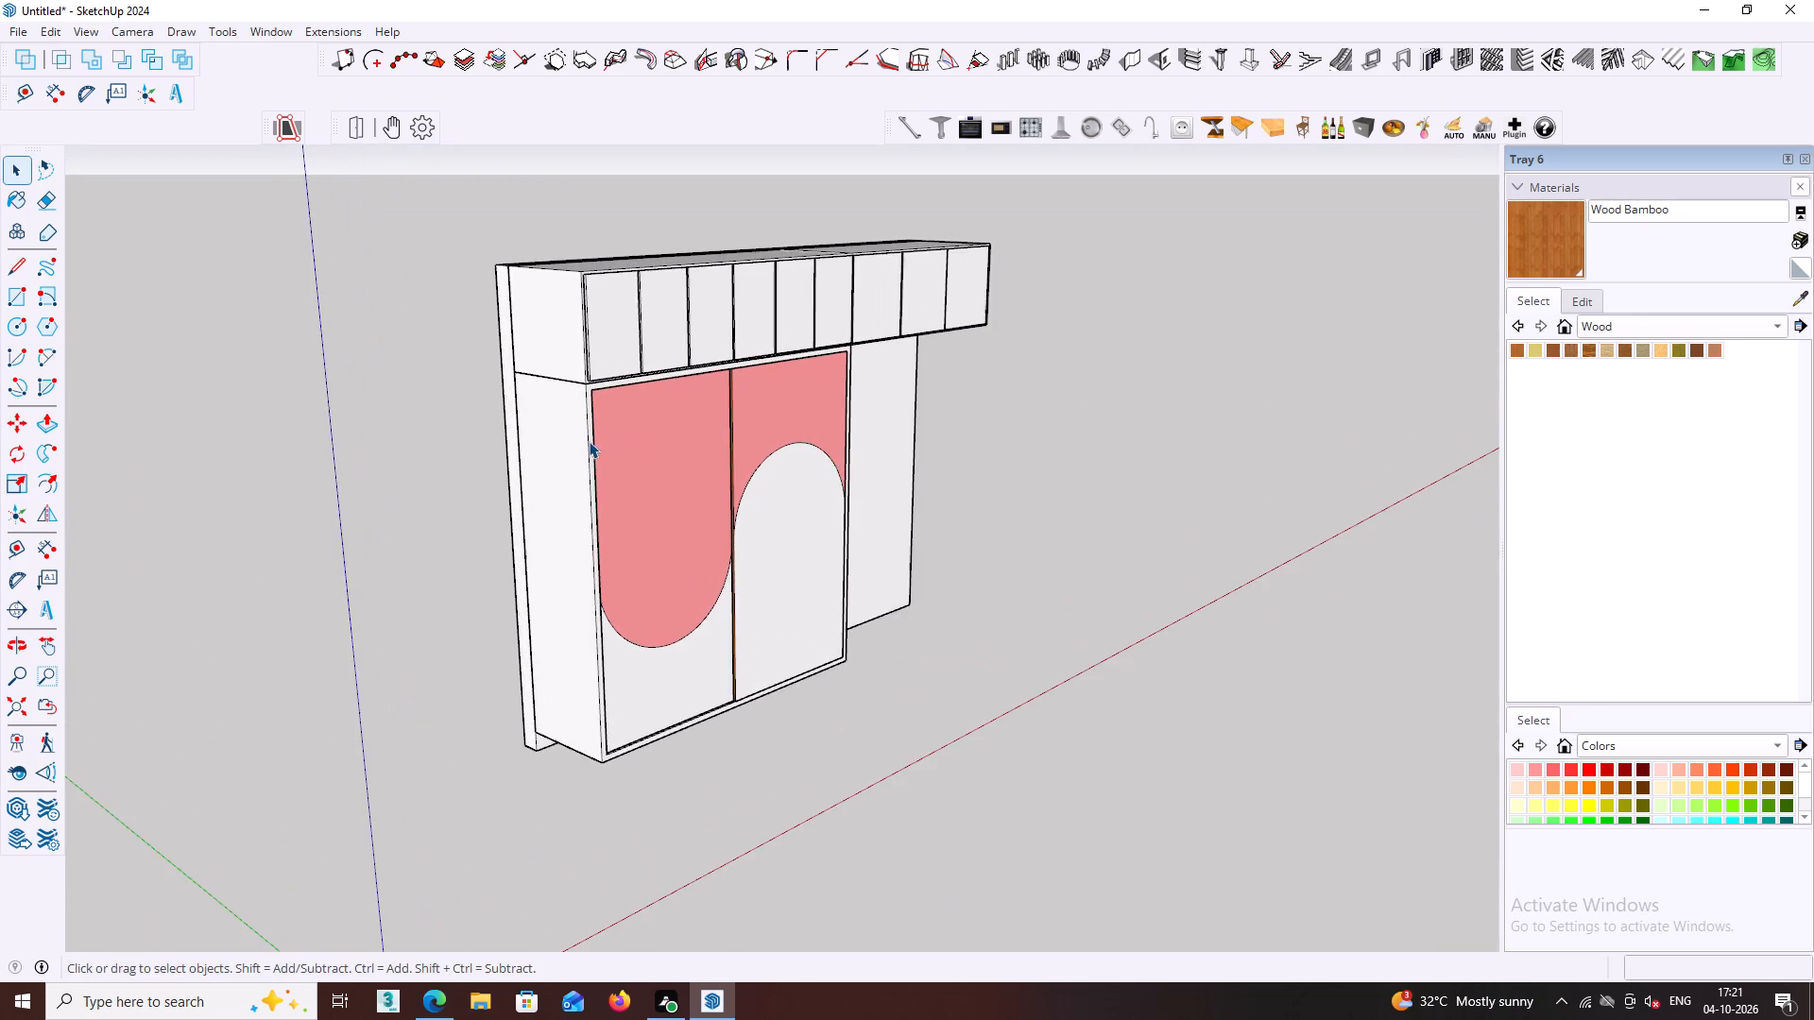
scroll(589, 441, up, 2)
middle_drag(585, 449, 613, 449)
middle_drag(568, 470, 647, 464)
middle_drag(627, 473, 715, 479)
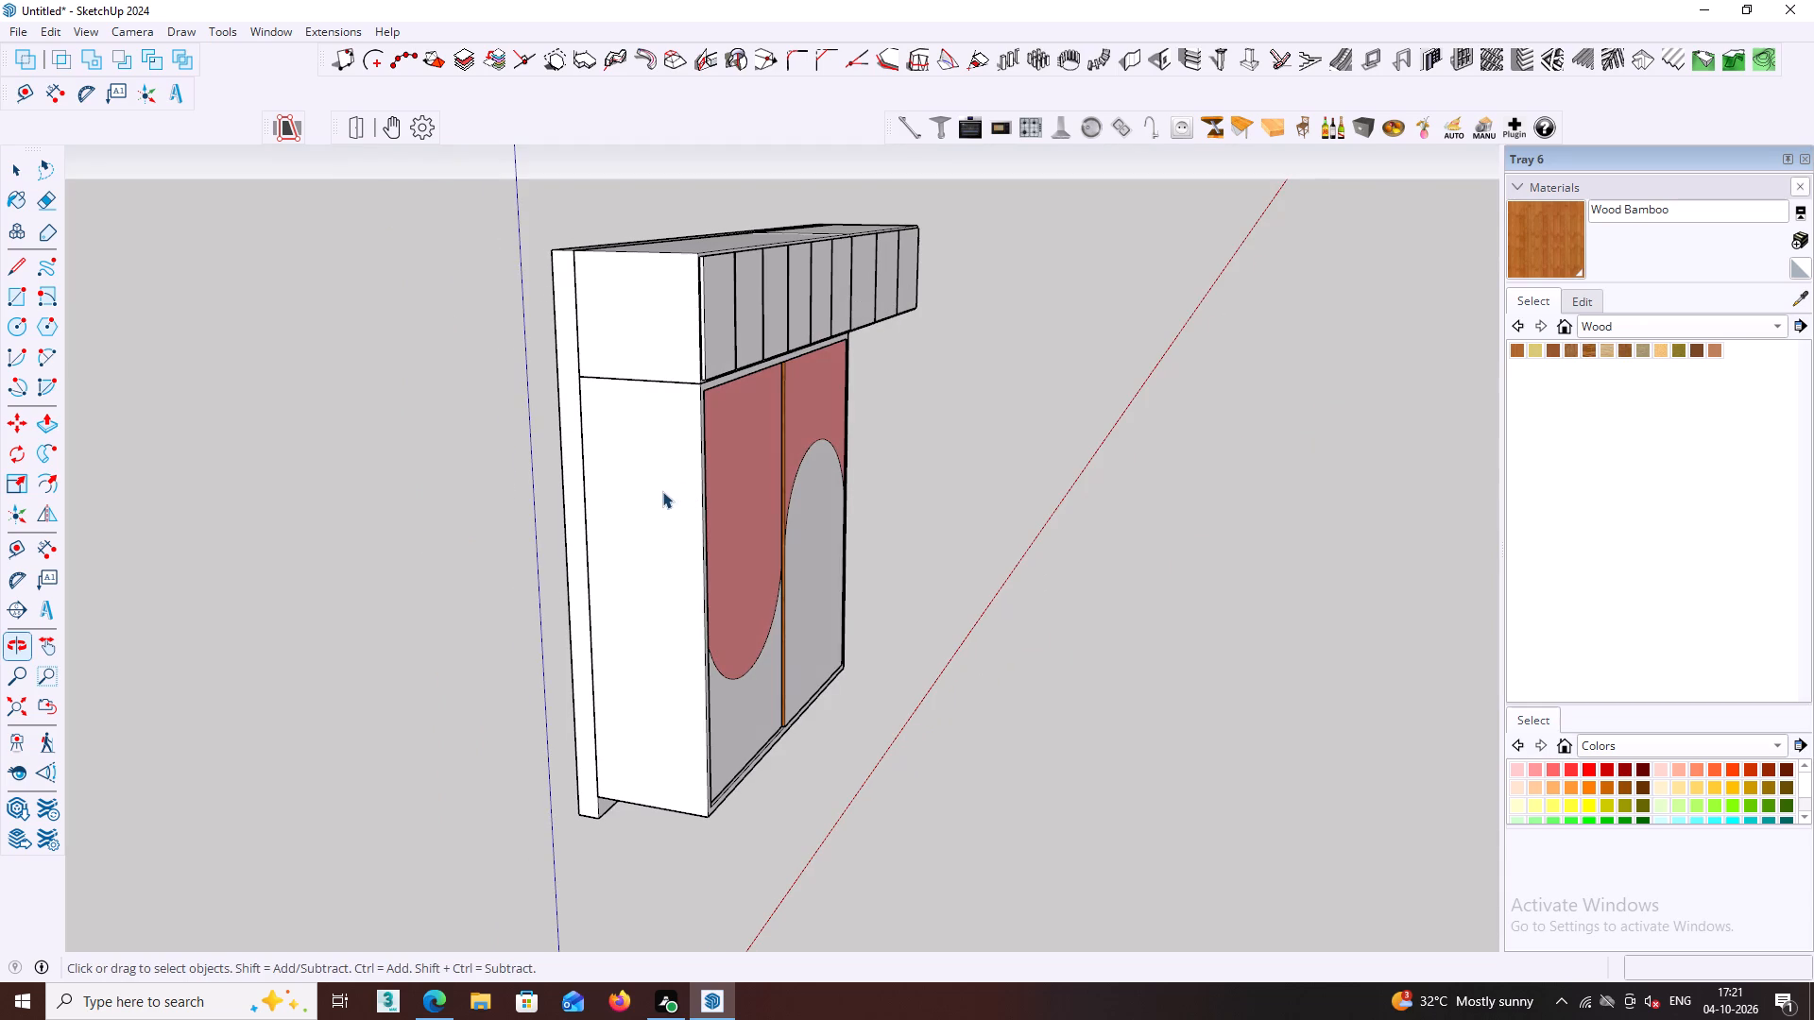
click(659, 491)
double_click(658, 491)
middle_drag(699, 475, 604, 473)
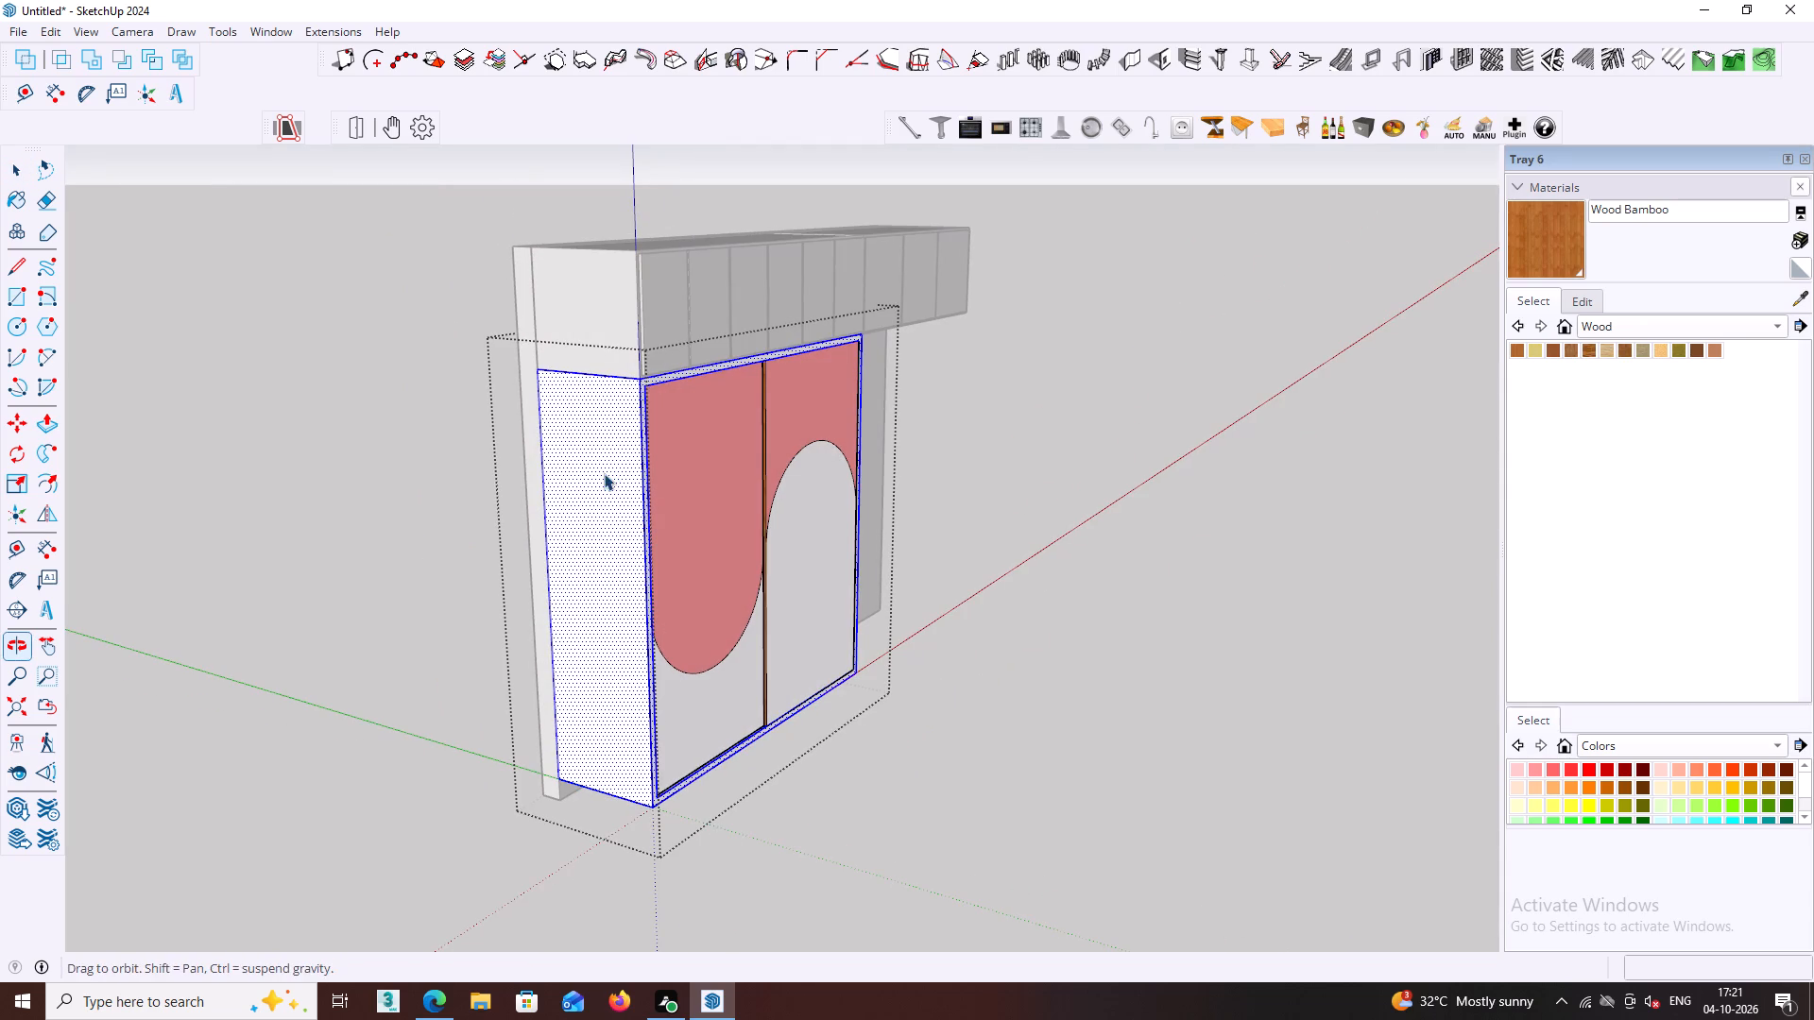
middle_drag(591, 455, 571, 453)
click(605, 453)
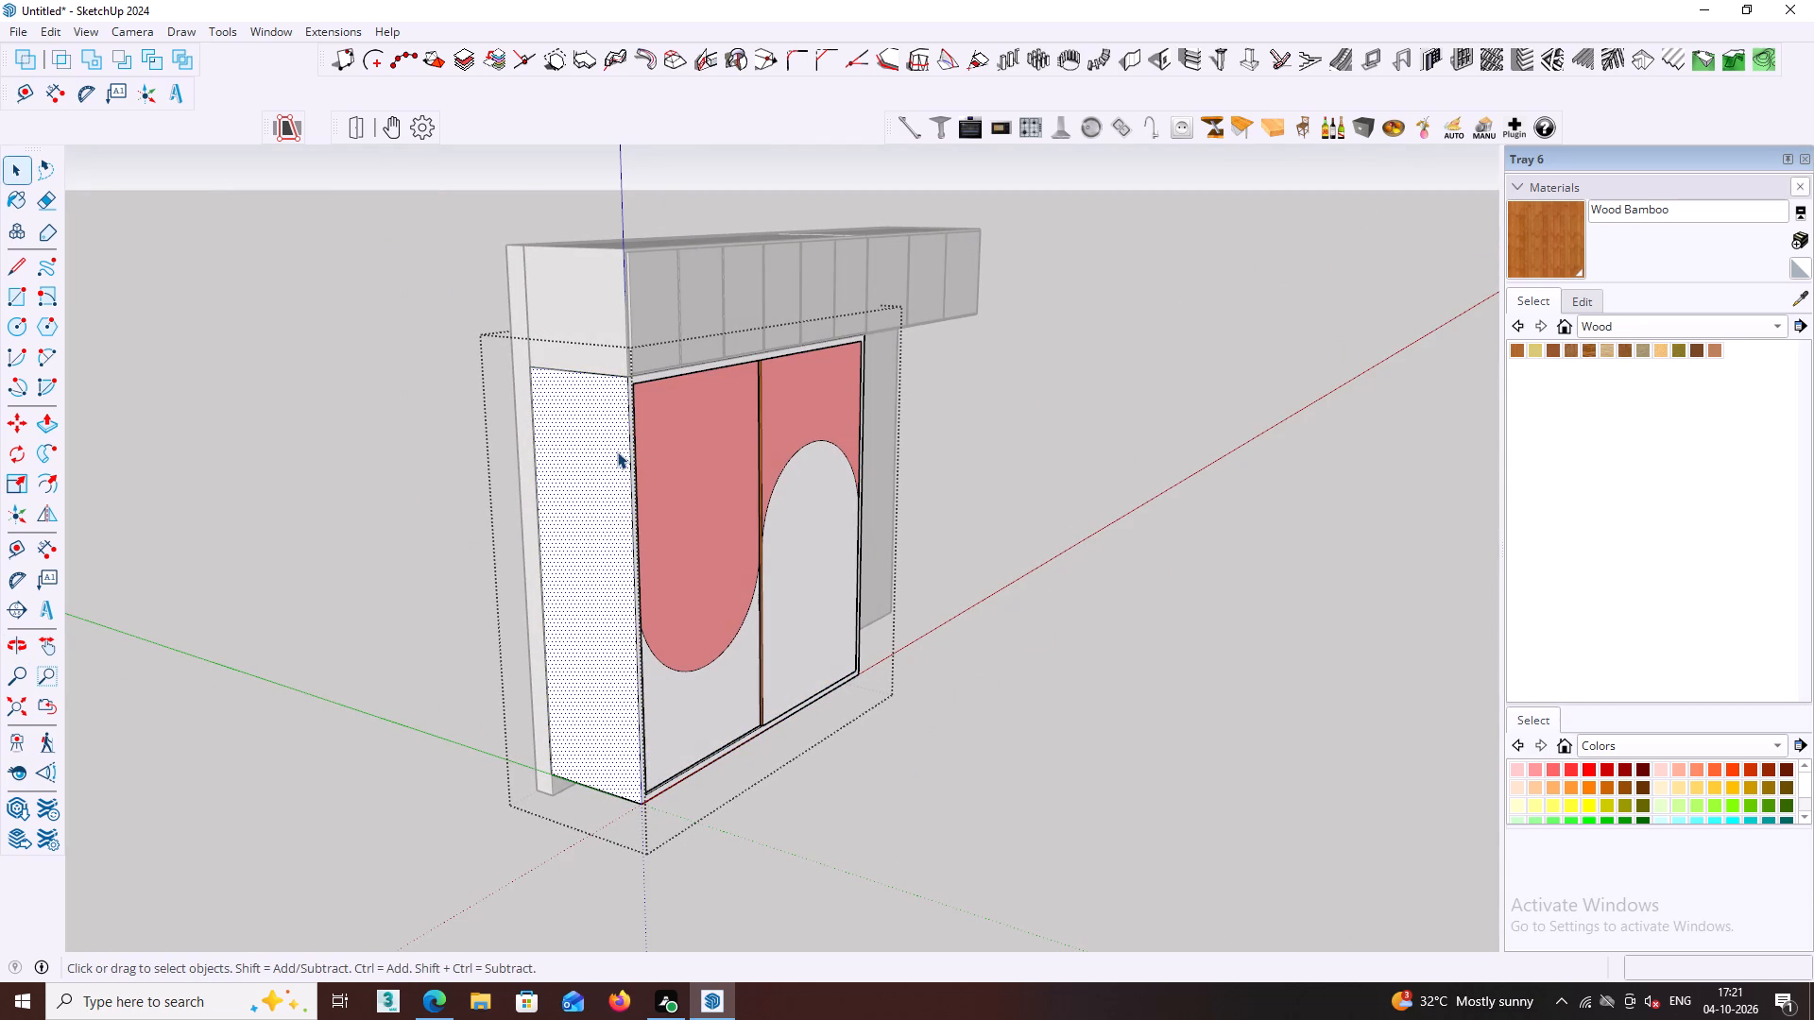
click(617, 450)
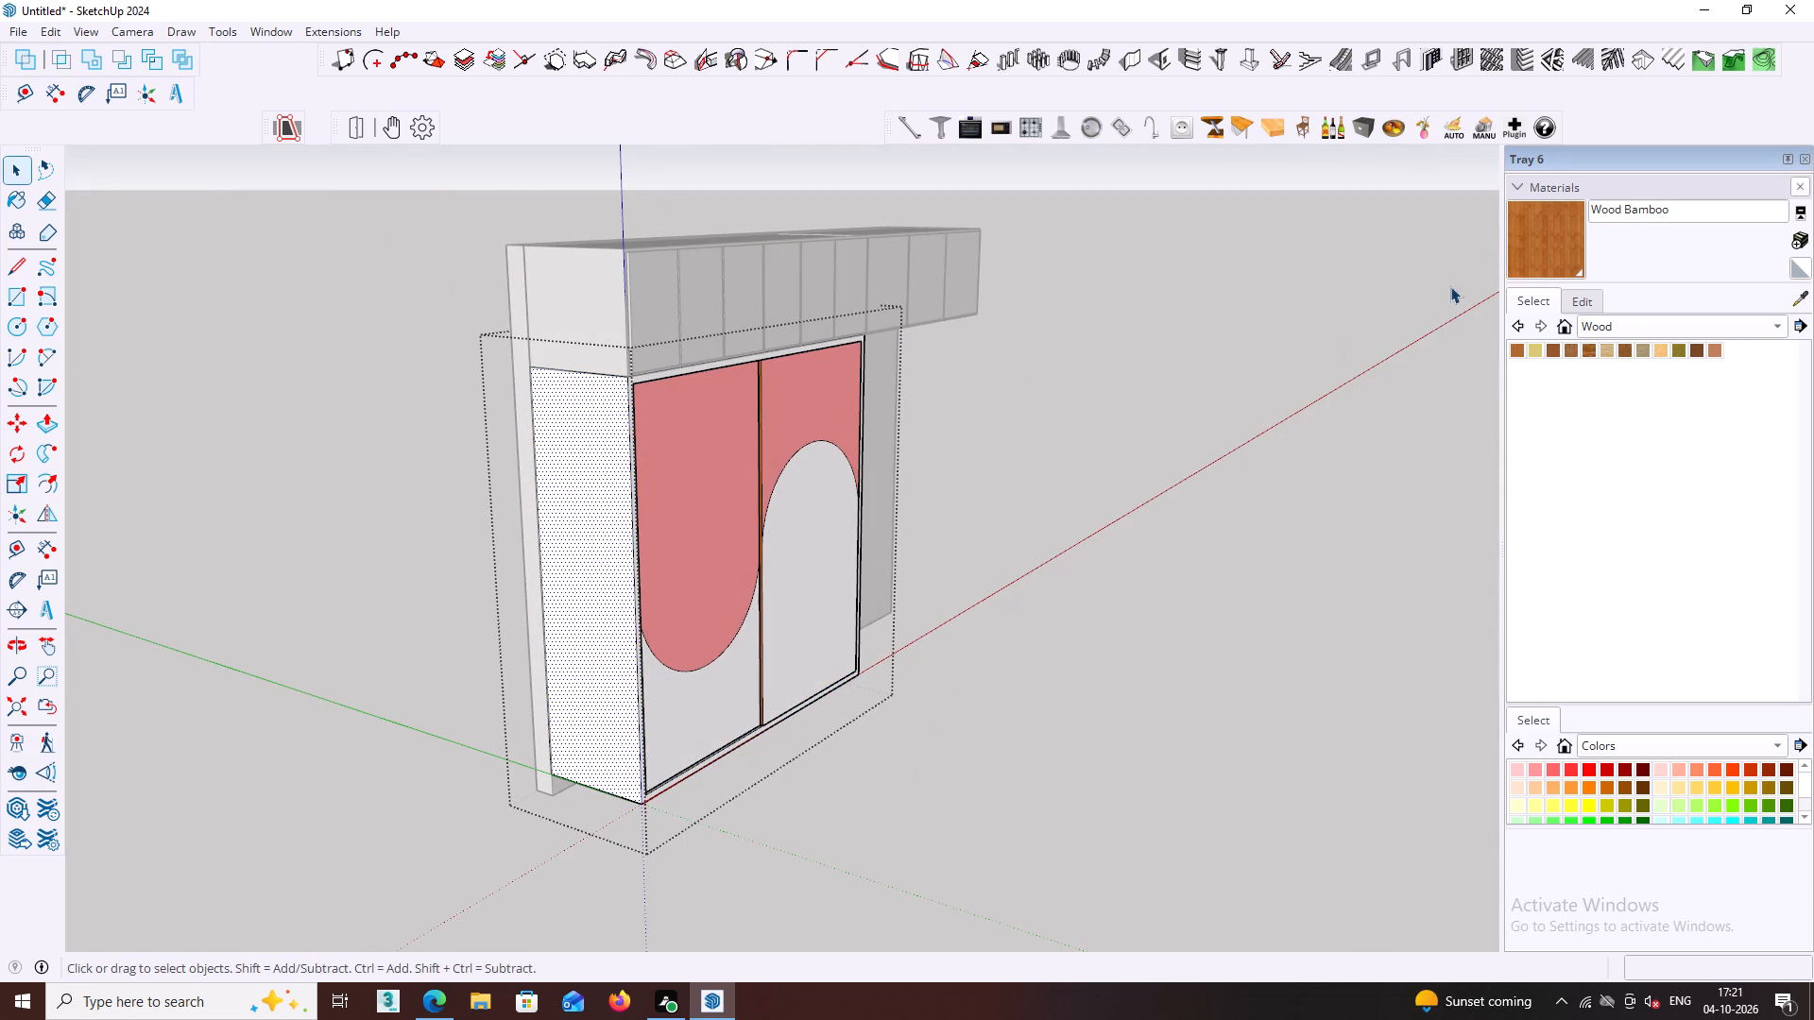
Start a new material based on Wood Bamboo and look through the Documents folder for a replacement texture image.
click(1799, 239)
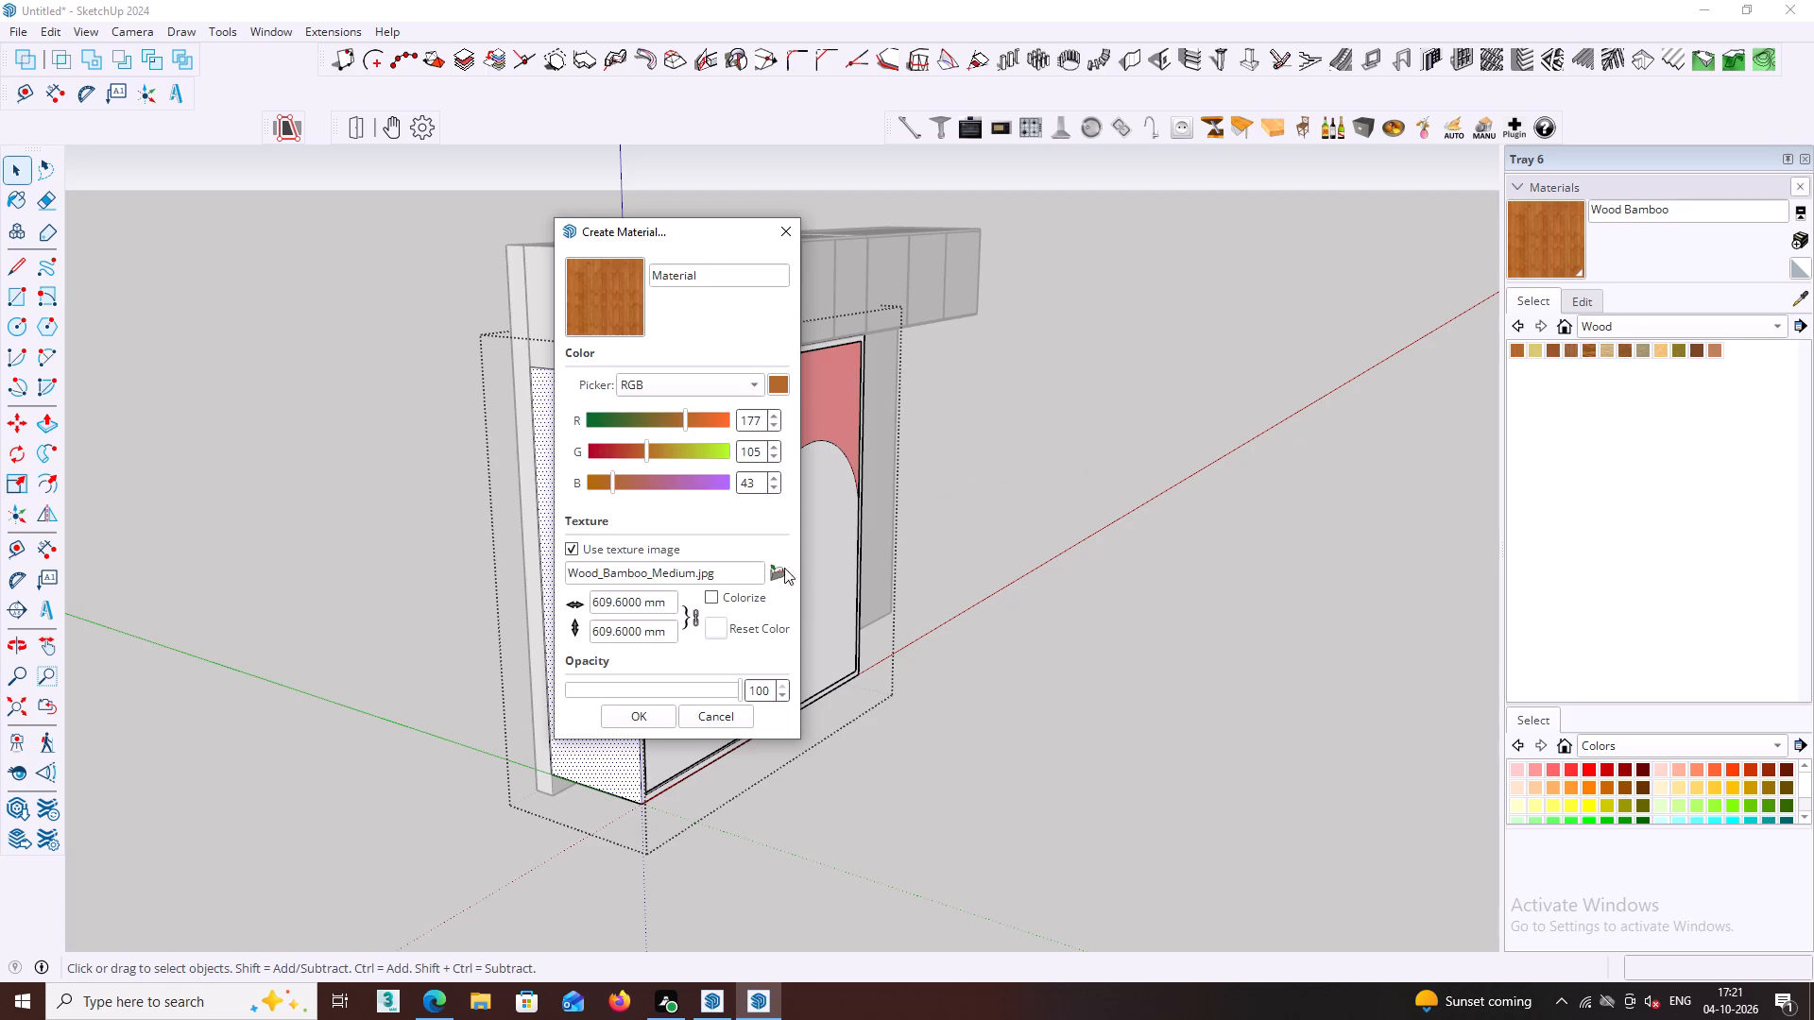
click(779, 575)
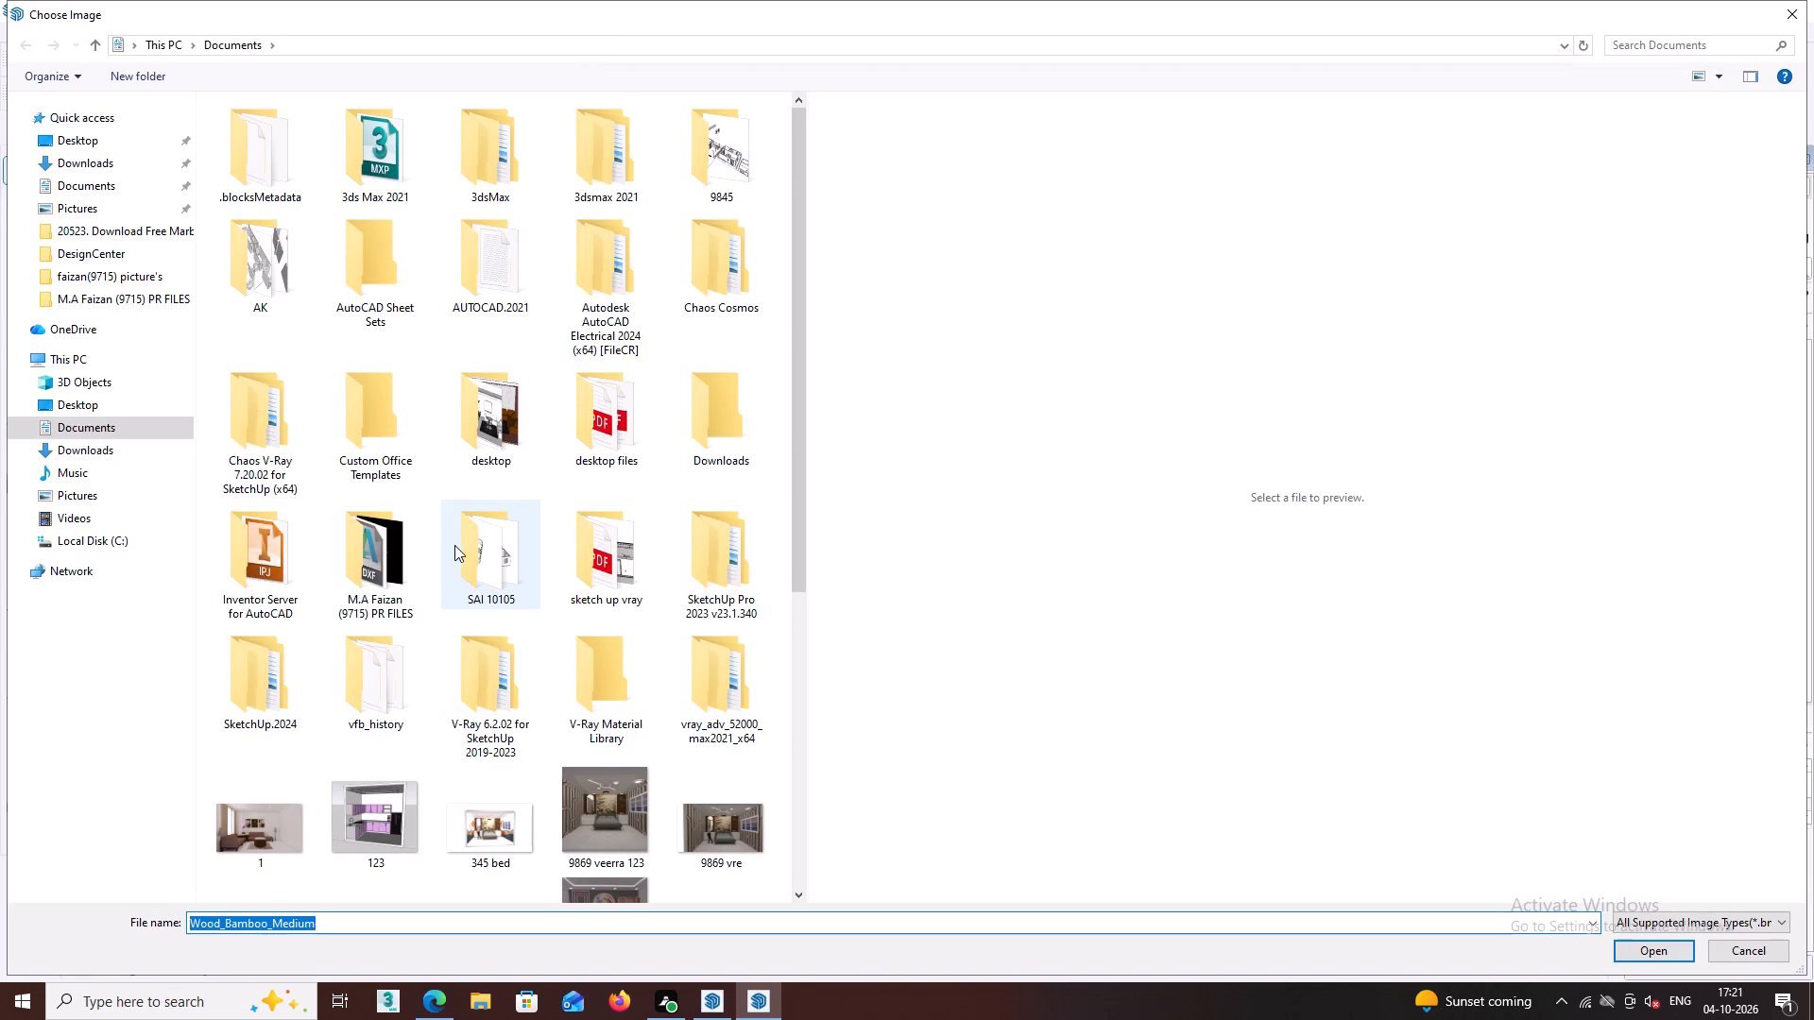
scroll(458, 540, down, 1)
scroll(524, 601, down, 3)
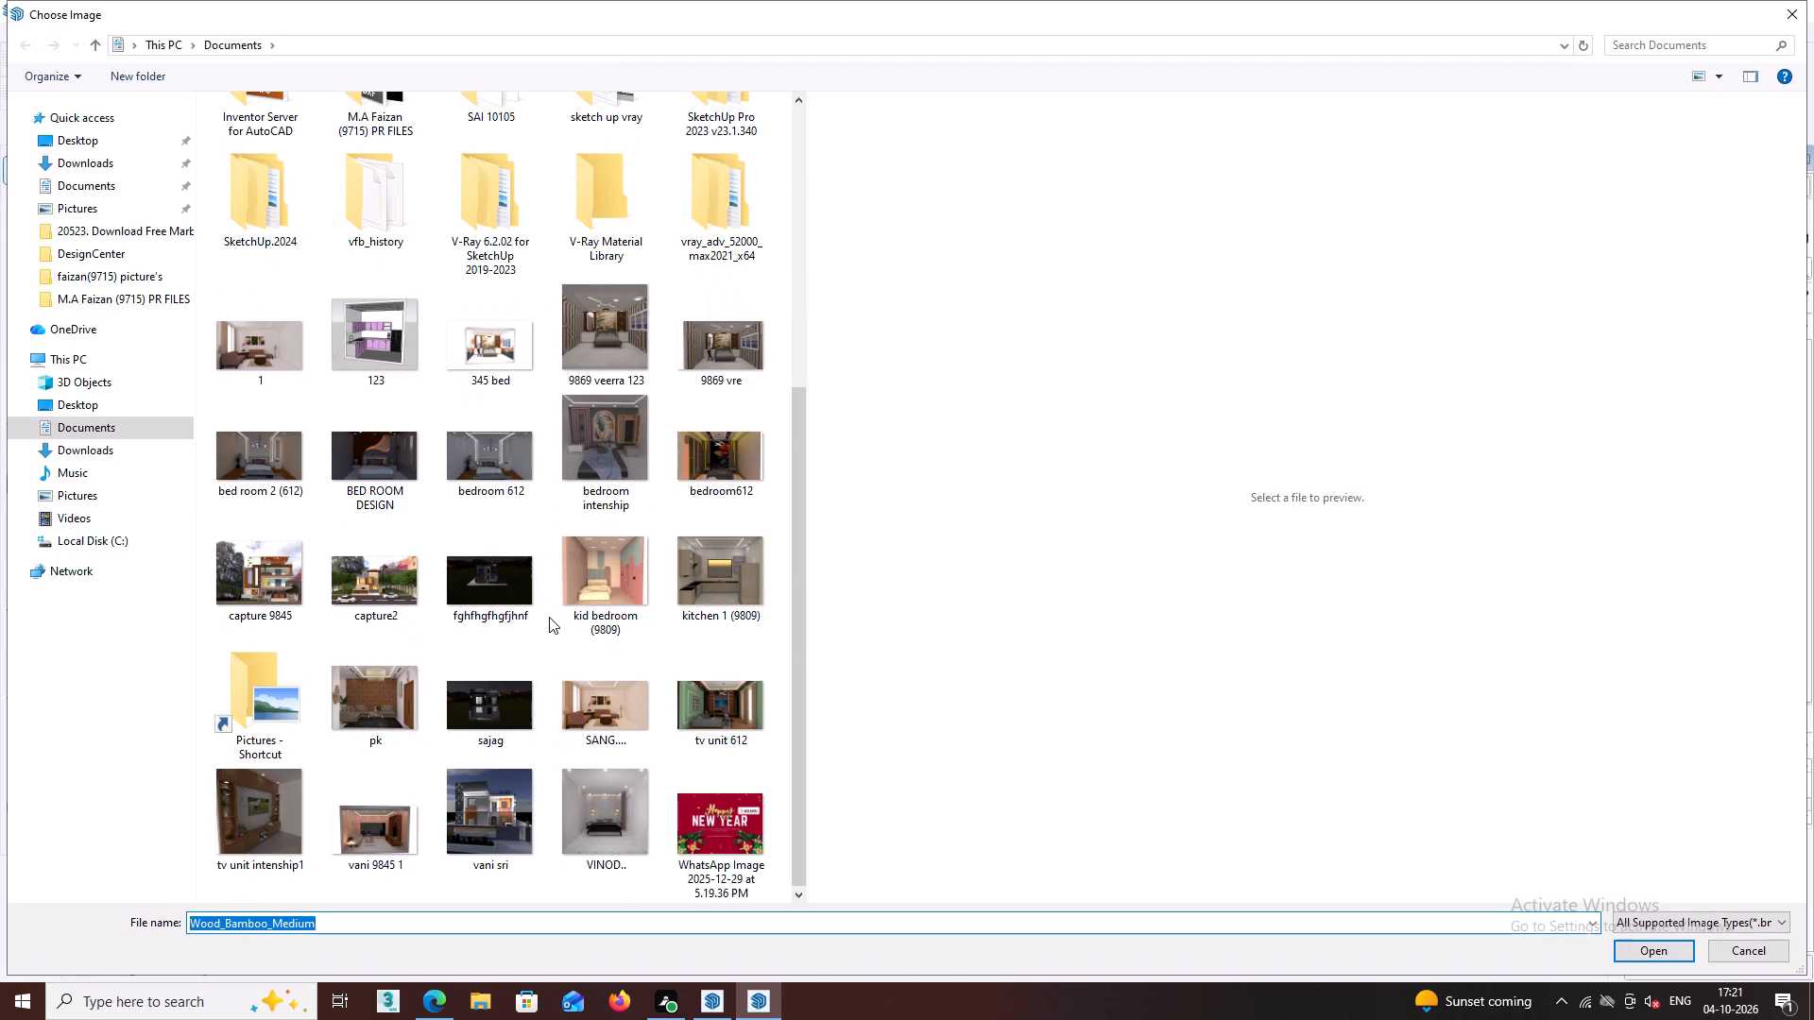
scroll(551, 620, down, 3)
scroll(526, 700, down, 1)
scroll(518, 630, up, 2)
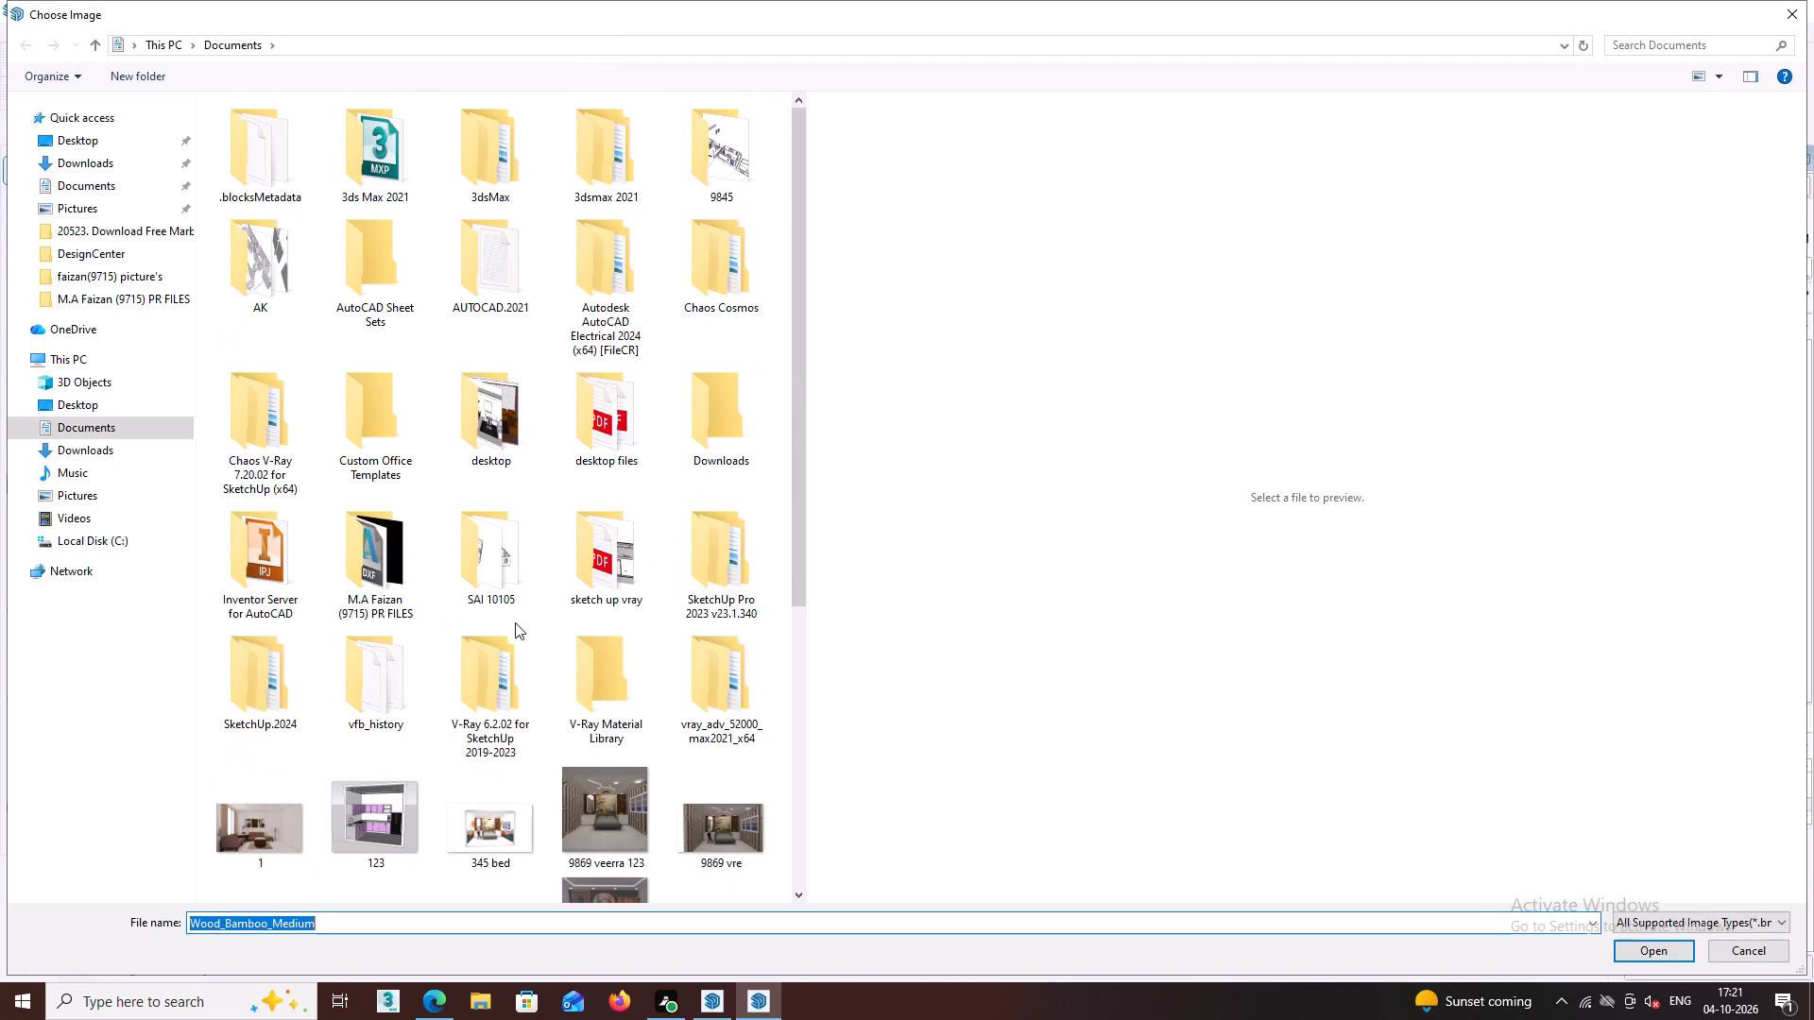
scroll(515, 622, up, 2)
scroll(515, 622, down, 4)
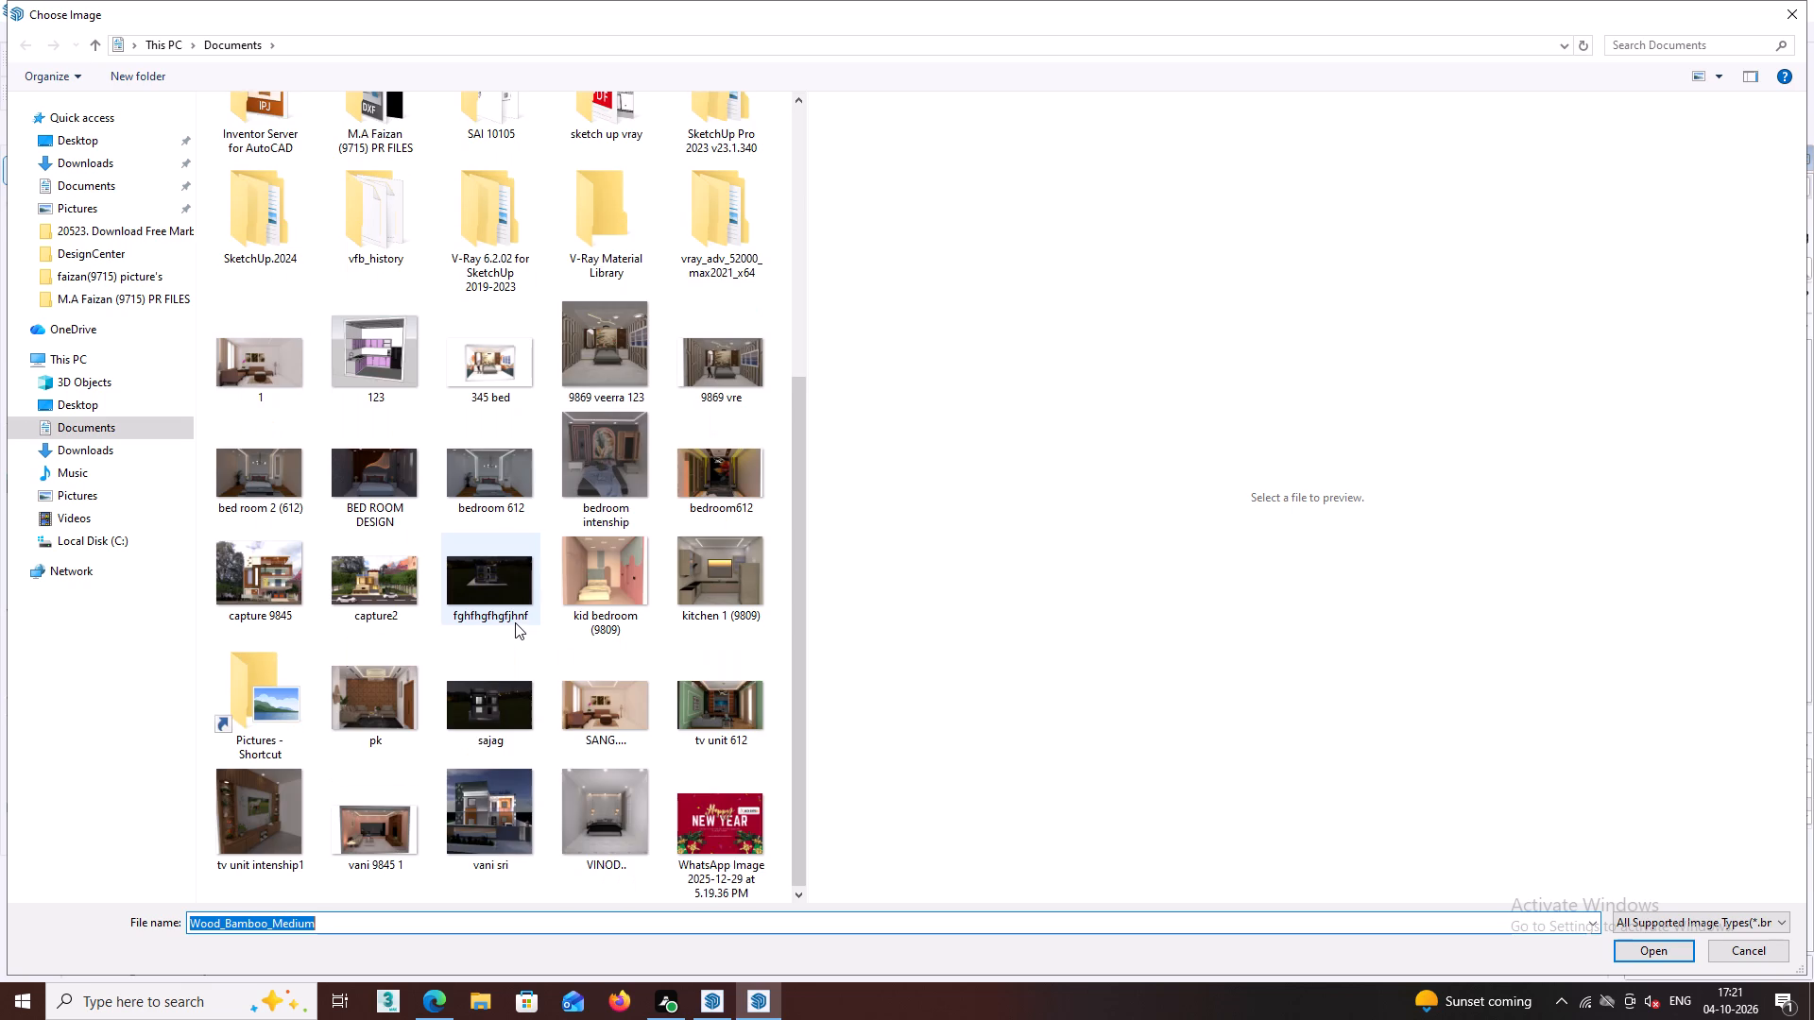
scroll(515, 622, down, 5)
click(1801, 14)
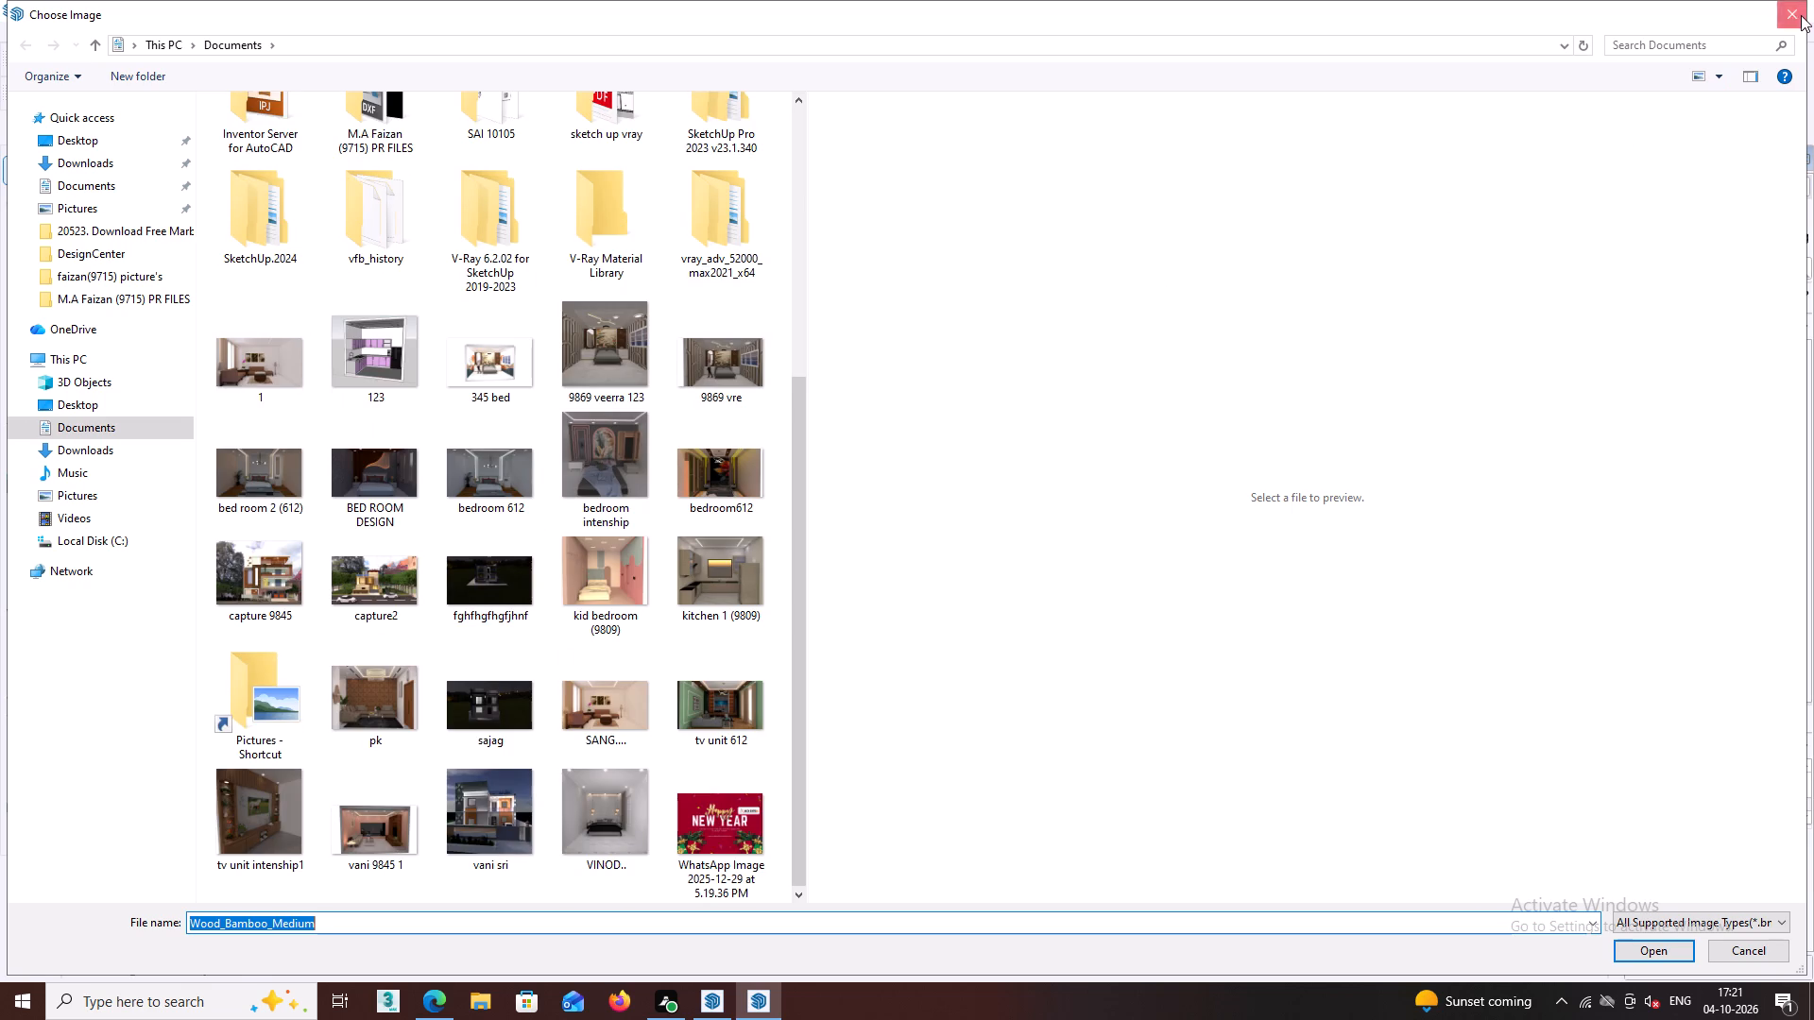